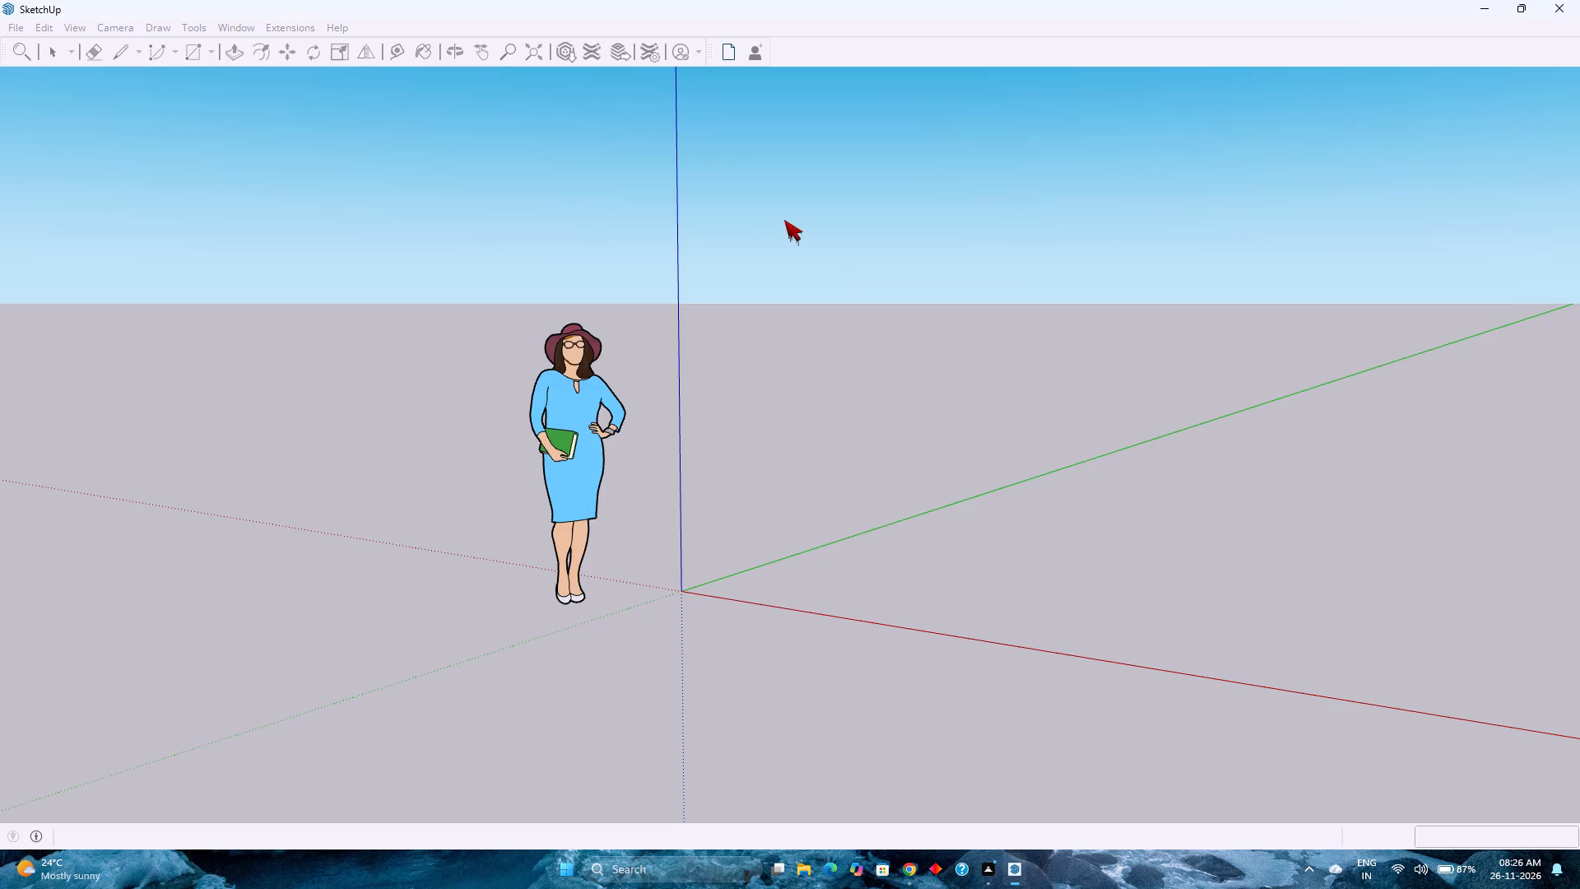
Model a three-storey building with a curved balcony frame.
Delete the default woman scale figure standing beside the origin.
{"action": "scroll", "coordinate": [605, 486], "scroll_direction": "down", "scroll_amount": 5}
{"action": "scroll", "coordinate": [605, 486], "scroll_direction": "up", "scroll_amount": 5}
{"action": "scroll", "coordinate": [605, 486], "scroll_direction": "down", "scroll_amount": 5}
{"action": "left_click", "coordinate": [583, 431]}
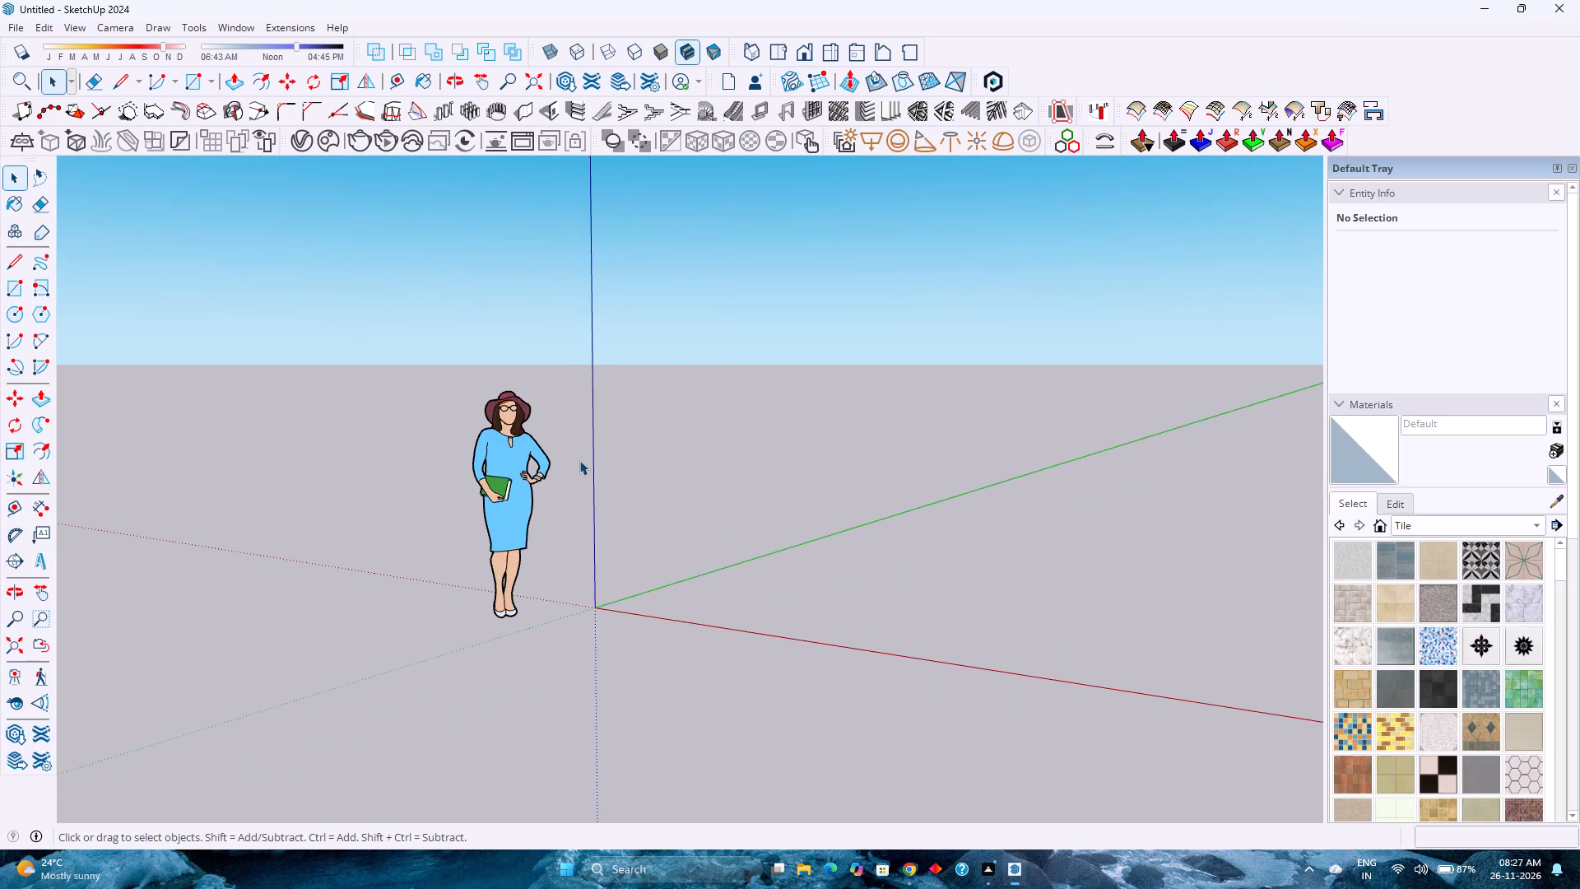
{"action": "scroll", "coordinate": [579, 460], "scroll_direction": "down", "scroll_amount": 4}
{"action": "scroll", "coordinate": [576, 464], "scroll_direction": "up", "scroll_amount": 4}
{"action": "scroll", "coordinate": [576, 464], "scroll_direction": "down", "scroll_amount": 2}
{"action": "scroll", "coordinate": [576, 464], "scroll_direction": "up", "scroll_amount": 4}
{"action": "left_click", "coordinate": [472, 479]}
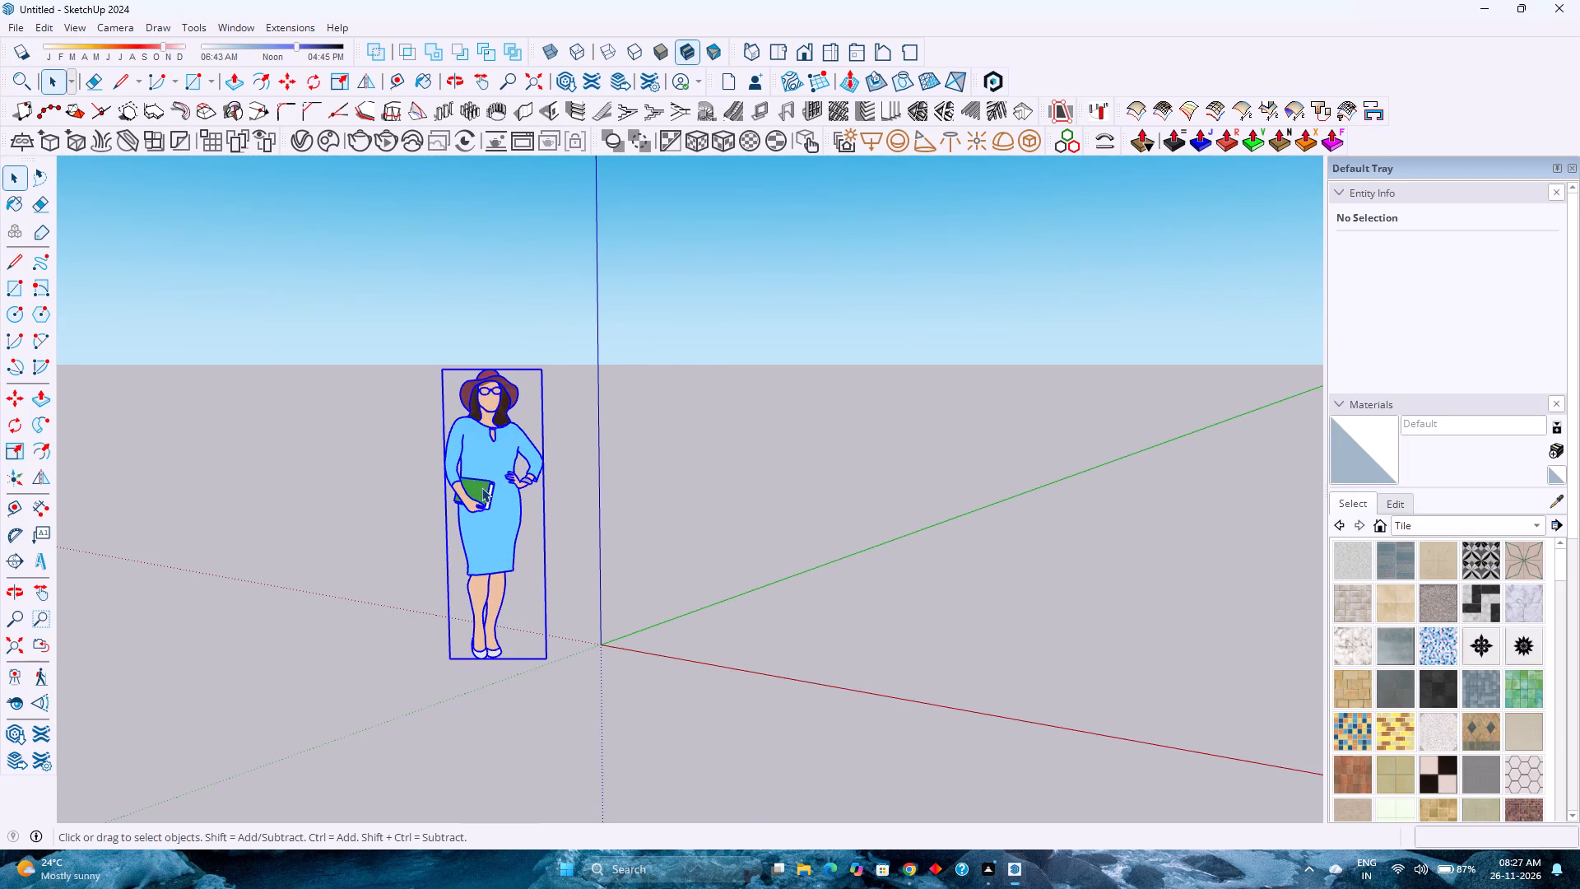
{"action": "key", "text": "Delete"}
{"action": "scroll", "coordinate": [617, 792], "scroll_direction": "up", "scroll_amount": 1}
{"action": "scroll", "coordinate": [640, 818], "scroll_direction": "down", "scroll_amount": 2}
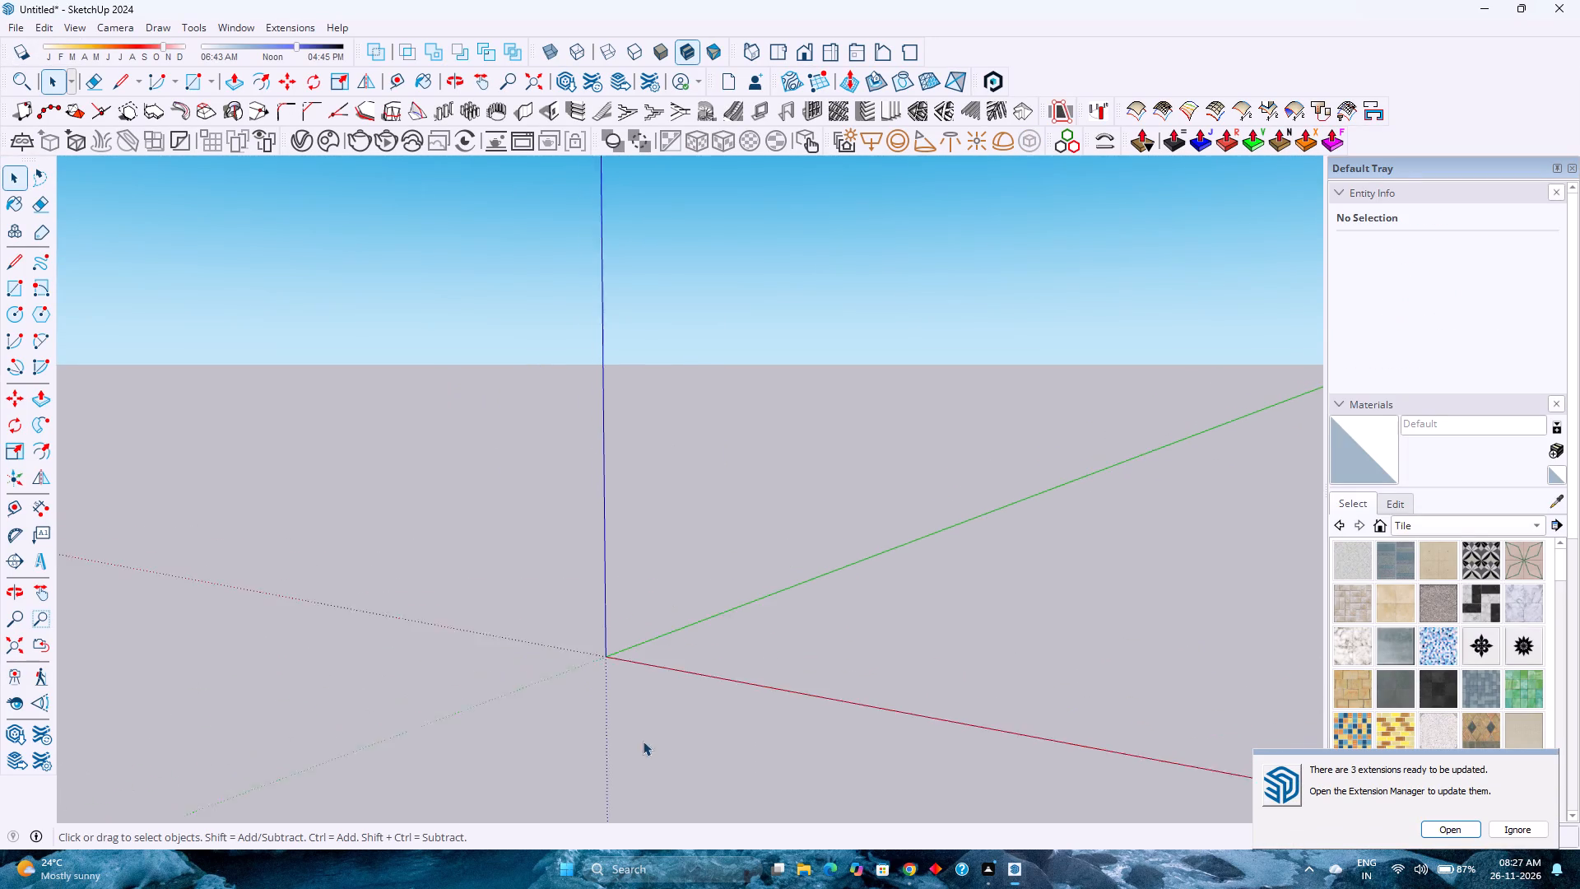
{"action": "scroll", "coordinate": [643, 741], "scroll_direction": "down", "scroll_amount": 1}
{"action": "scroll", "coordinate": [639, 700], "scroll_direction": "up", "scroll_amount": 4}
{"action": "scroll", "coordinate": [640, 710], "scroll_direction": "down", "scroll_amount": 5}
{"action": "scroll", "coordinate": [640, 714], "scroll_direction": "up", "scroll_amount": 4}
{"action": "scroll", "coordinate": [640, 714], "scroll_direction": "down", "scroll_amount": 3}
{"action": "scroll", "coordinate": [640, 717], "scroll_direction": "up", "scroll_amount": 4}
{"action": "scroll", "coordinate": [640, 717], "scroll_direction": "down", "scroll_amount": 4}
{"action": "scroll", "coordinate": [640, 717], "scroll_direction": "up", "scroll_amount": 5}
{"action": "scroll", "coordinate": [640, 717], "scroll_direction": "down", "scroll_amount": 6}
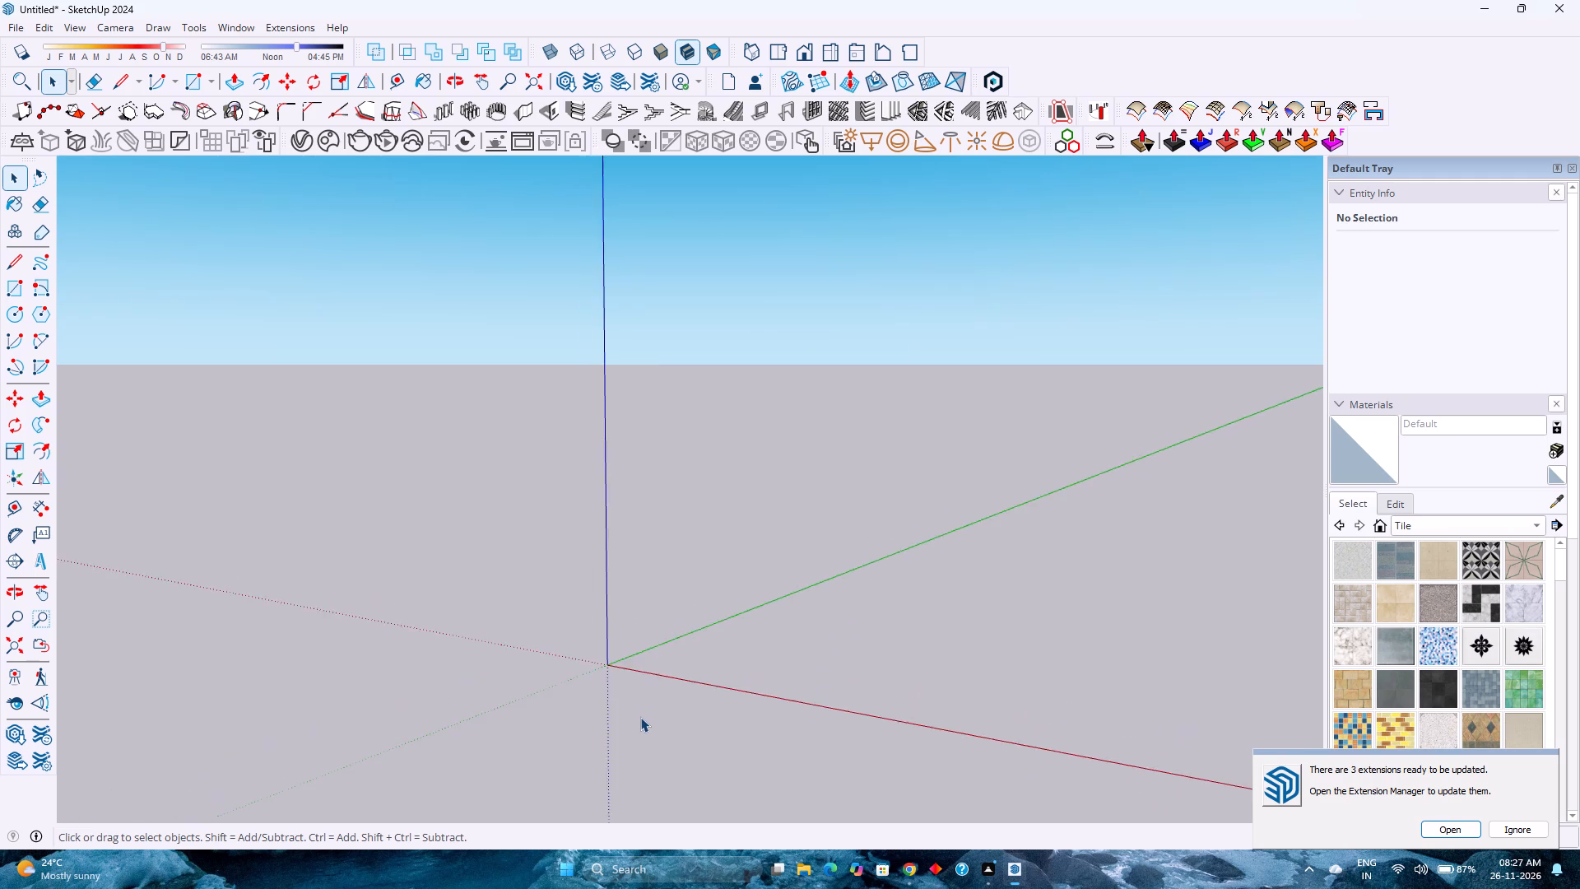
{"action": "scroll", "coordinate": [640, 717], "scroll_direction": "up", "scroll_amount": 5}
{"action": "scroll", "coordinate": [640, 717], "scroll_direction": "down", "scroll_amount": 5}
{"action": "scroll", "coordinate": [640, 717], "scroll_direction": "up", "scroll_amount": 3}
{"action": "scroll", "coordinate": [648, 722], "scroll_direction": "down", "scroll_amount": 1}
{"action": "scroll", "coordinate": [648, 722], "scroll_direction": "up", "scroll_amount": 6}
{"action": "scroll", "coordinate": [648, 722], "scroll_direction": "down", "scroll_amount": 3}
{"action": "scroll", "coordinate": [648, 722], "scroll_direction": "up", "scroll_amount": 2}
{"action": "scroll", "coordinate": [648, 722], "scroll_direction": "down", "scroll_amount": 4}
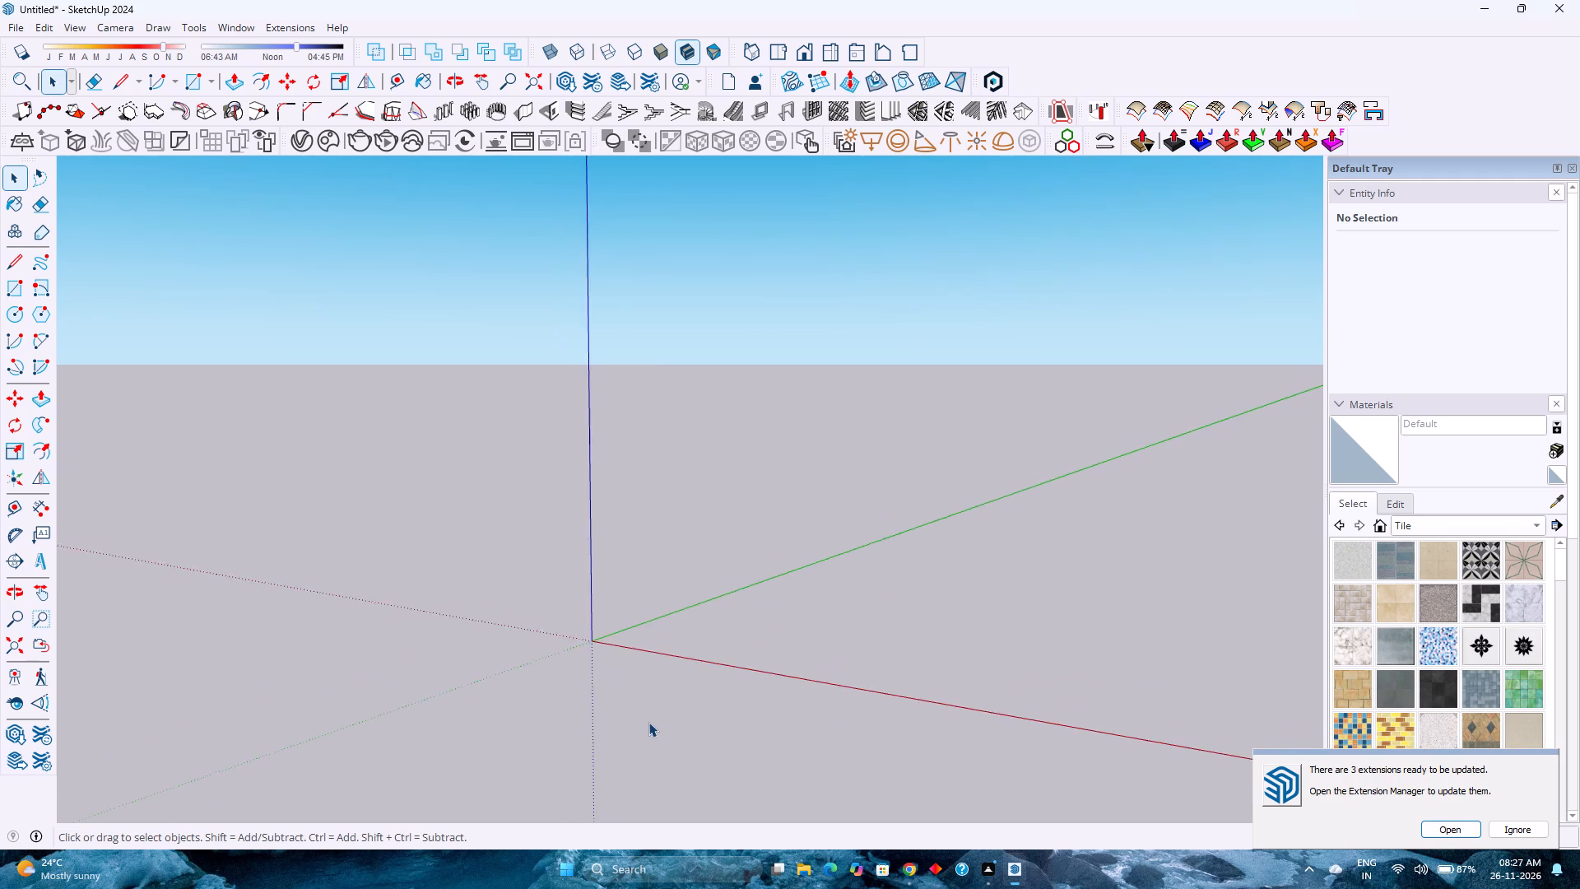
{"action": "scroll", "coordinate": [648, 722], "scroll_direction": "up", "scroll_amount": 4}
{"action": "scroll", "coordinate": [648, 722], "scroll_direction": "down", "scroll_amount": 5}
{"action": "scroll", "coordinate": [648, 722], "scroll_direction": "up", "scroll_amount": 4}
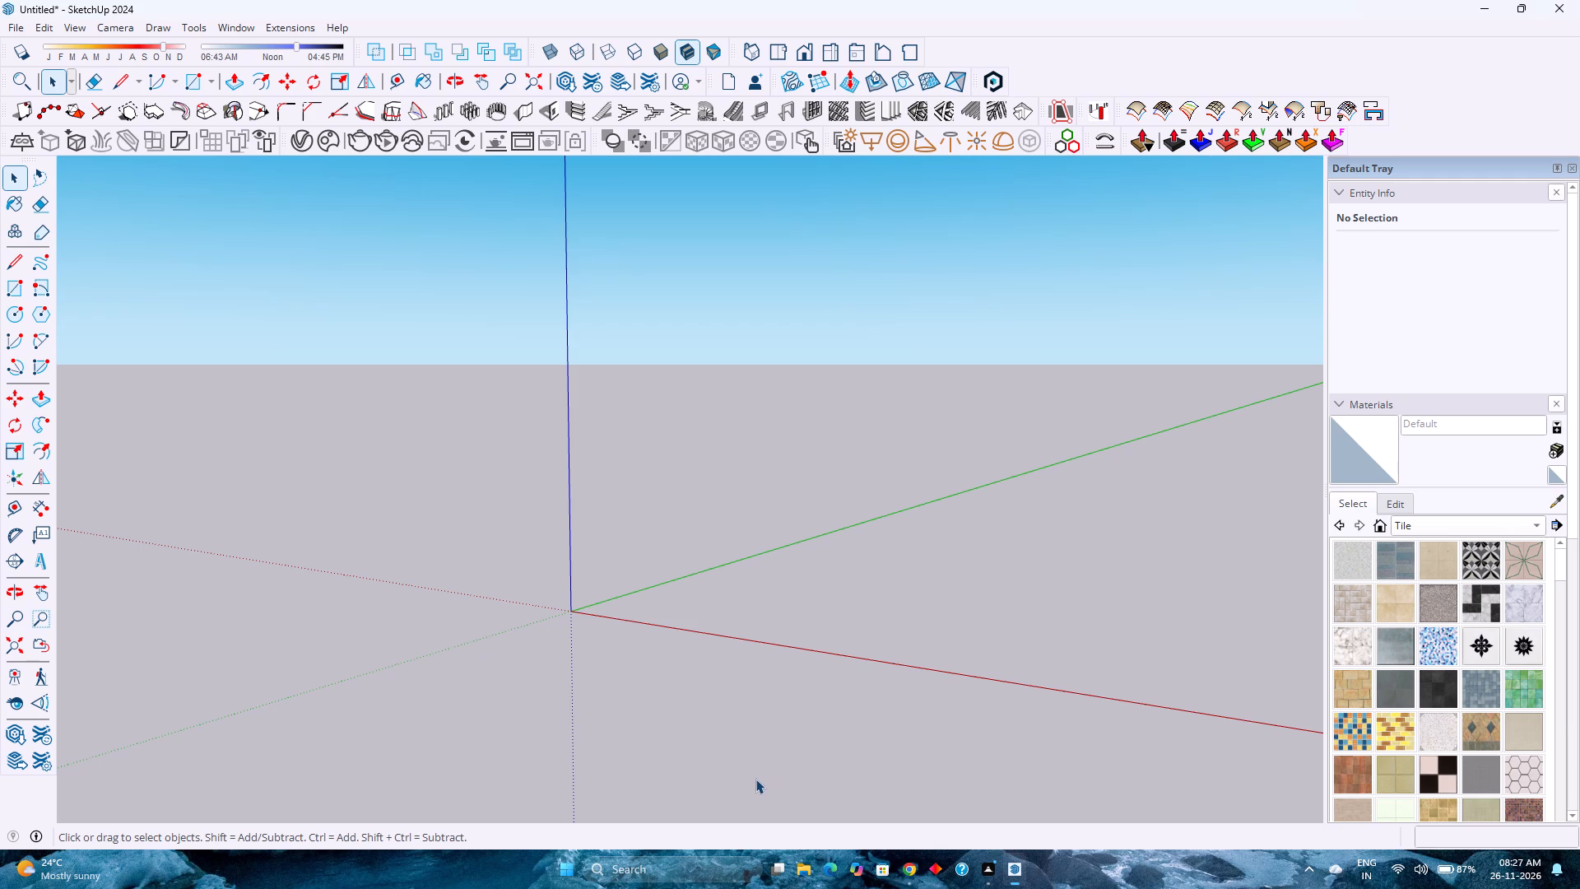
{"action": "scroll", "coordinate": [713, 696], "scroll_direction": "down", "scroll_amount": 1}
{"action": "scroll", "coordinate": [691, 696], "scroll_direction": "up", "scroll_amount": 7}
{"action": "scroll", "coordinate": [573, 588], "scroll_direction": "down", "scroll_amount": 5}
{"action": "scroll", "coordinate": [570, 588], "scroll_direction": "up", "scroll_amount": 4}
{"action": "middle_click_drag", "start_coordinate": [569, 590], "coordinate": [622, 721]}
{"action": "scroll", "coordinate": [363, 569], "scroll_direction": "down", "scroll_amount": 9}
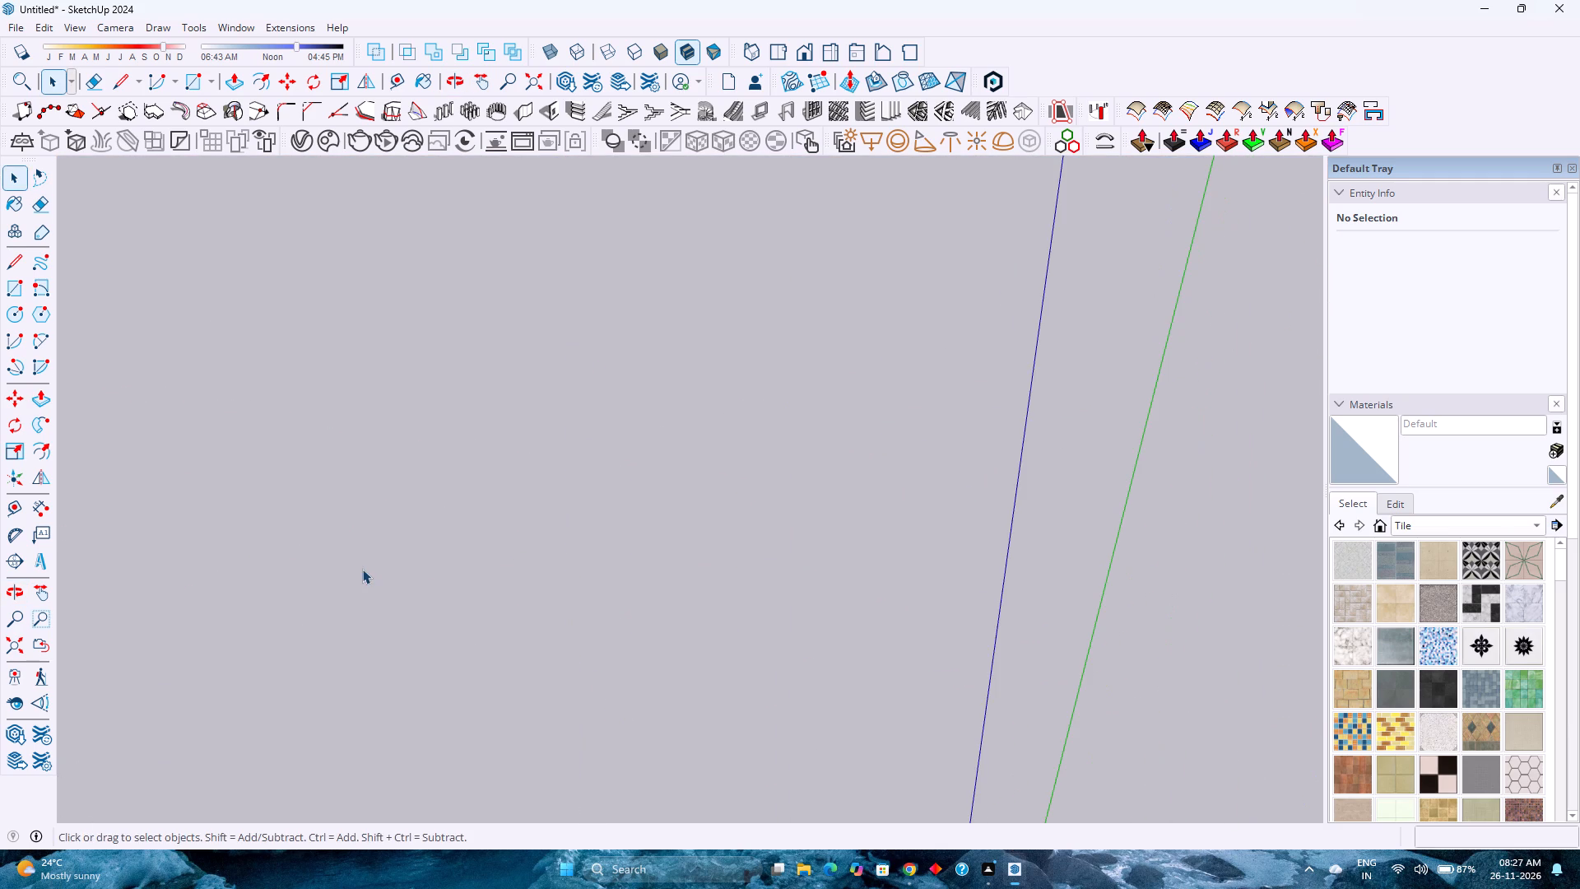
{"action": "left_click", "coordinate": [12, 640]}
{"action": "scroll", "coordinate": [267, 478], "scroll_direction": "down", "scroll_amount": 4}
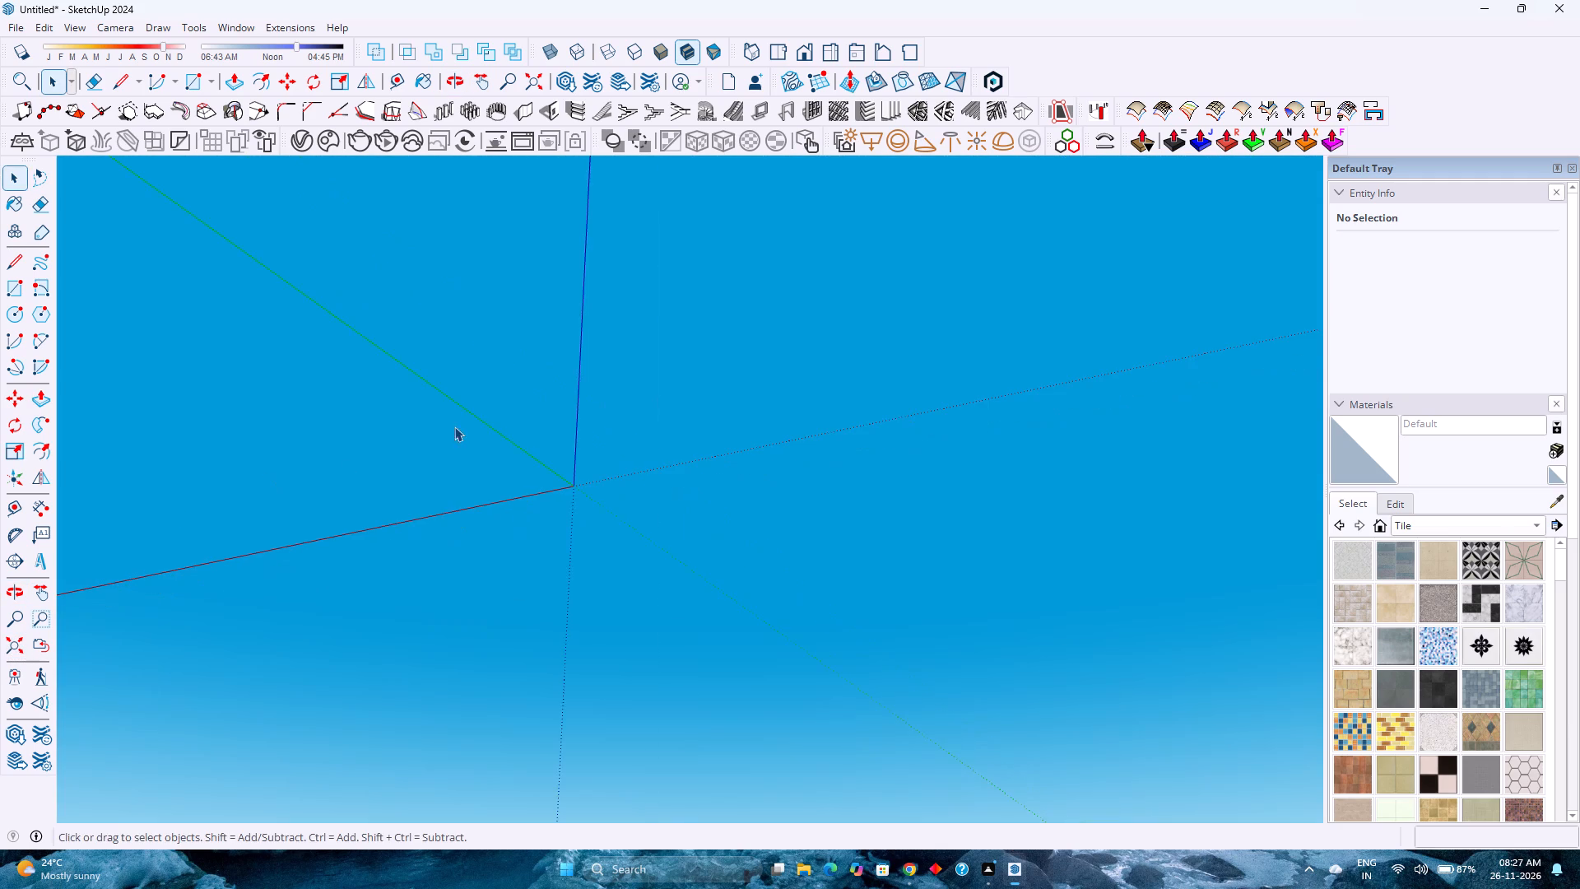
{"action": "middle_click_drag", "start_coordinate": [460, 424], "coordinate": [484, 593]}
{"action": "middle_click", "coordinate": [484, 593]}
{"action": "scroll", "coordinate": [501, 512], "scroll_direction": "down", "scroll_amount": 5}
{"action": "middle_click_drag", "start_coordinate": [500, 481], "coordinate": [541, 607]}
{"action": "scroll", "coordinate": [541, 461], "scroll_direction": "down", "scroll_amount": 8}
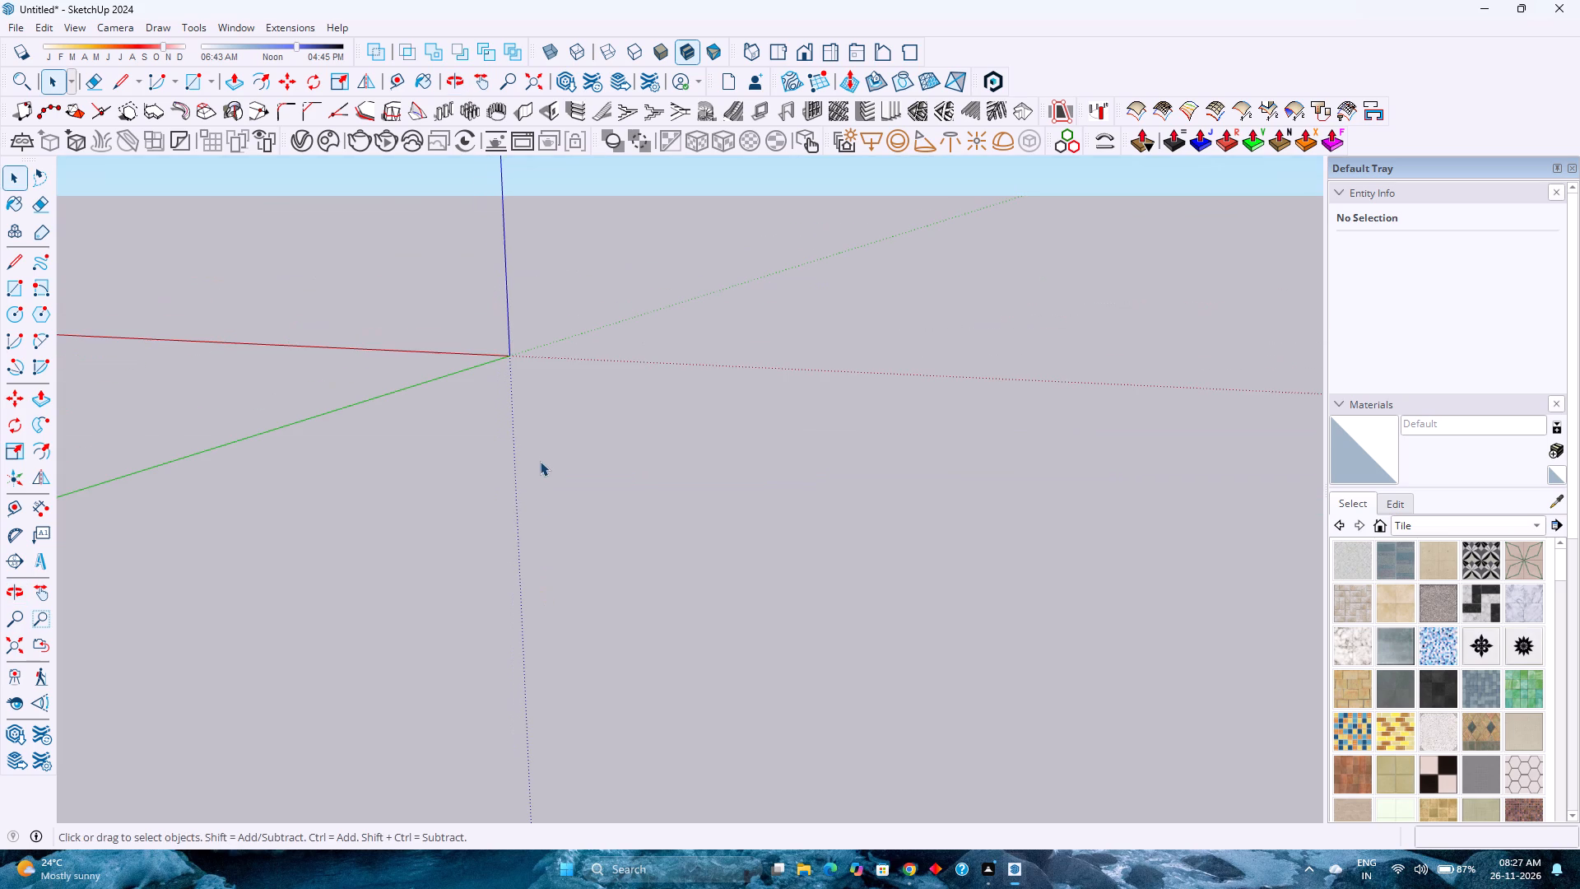
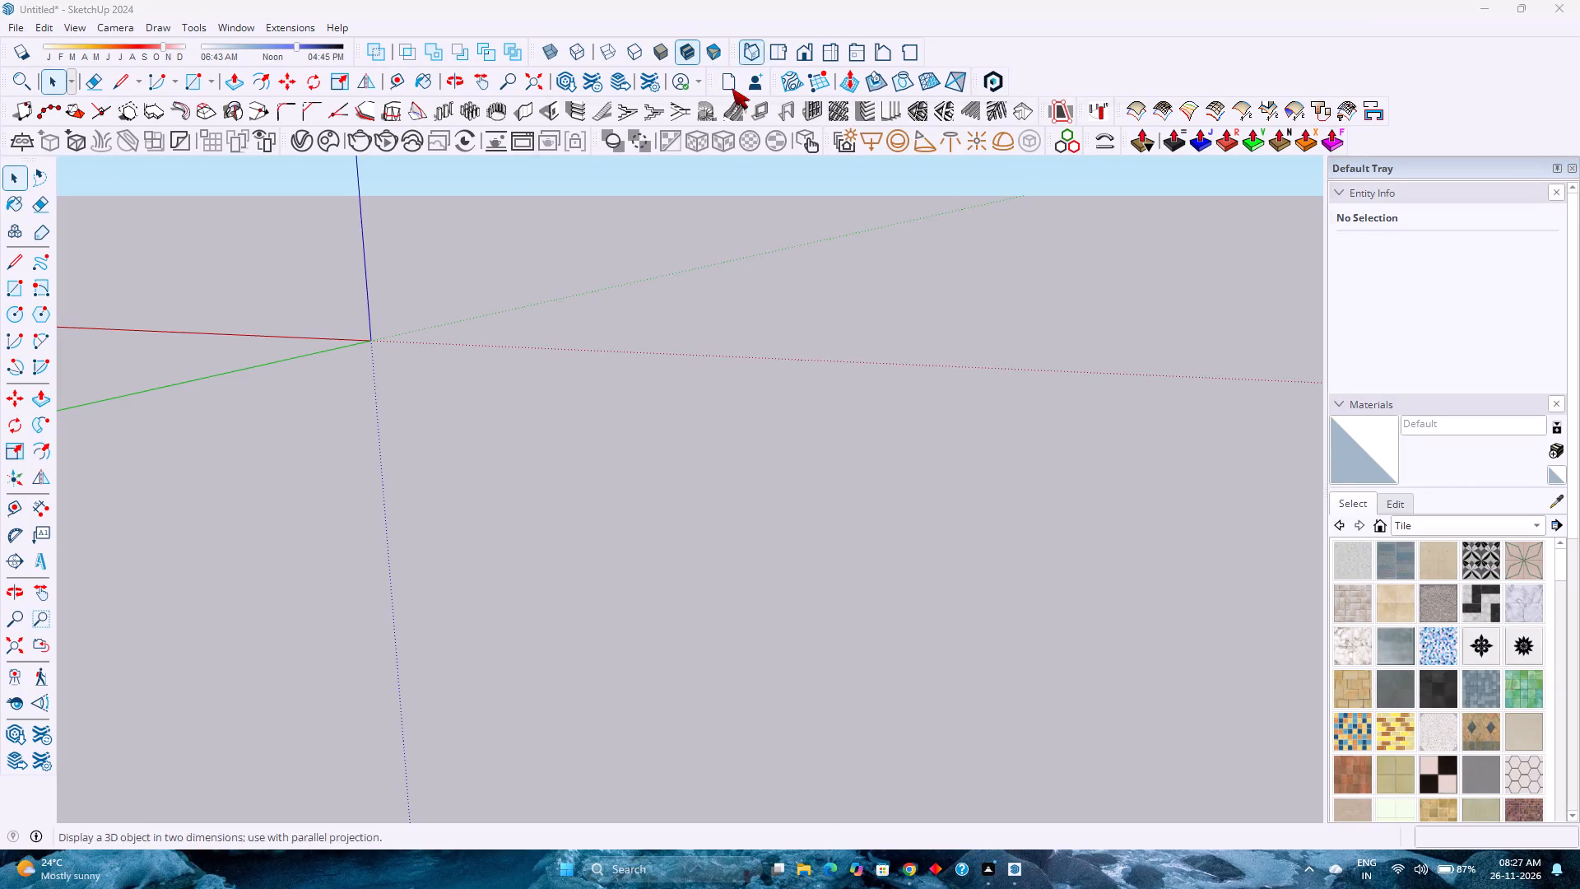
Open the reference picture "ChatGPT Image Nov 26, 2026, 08_25_27 AM" from the Downloads folder in Photos, then minimise File Explorer.
{"action": "left_click", "coordinate": [608, 366]}
{"action": "left_click", "coordinate": [614, 376]}
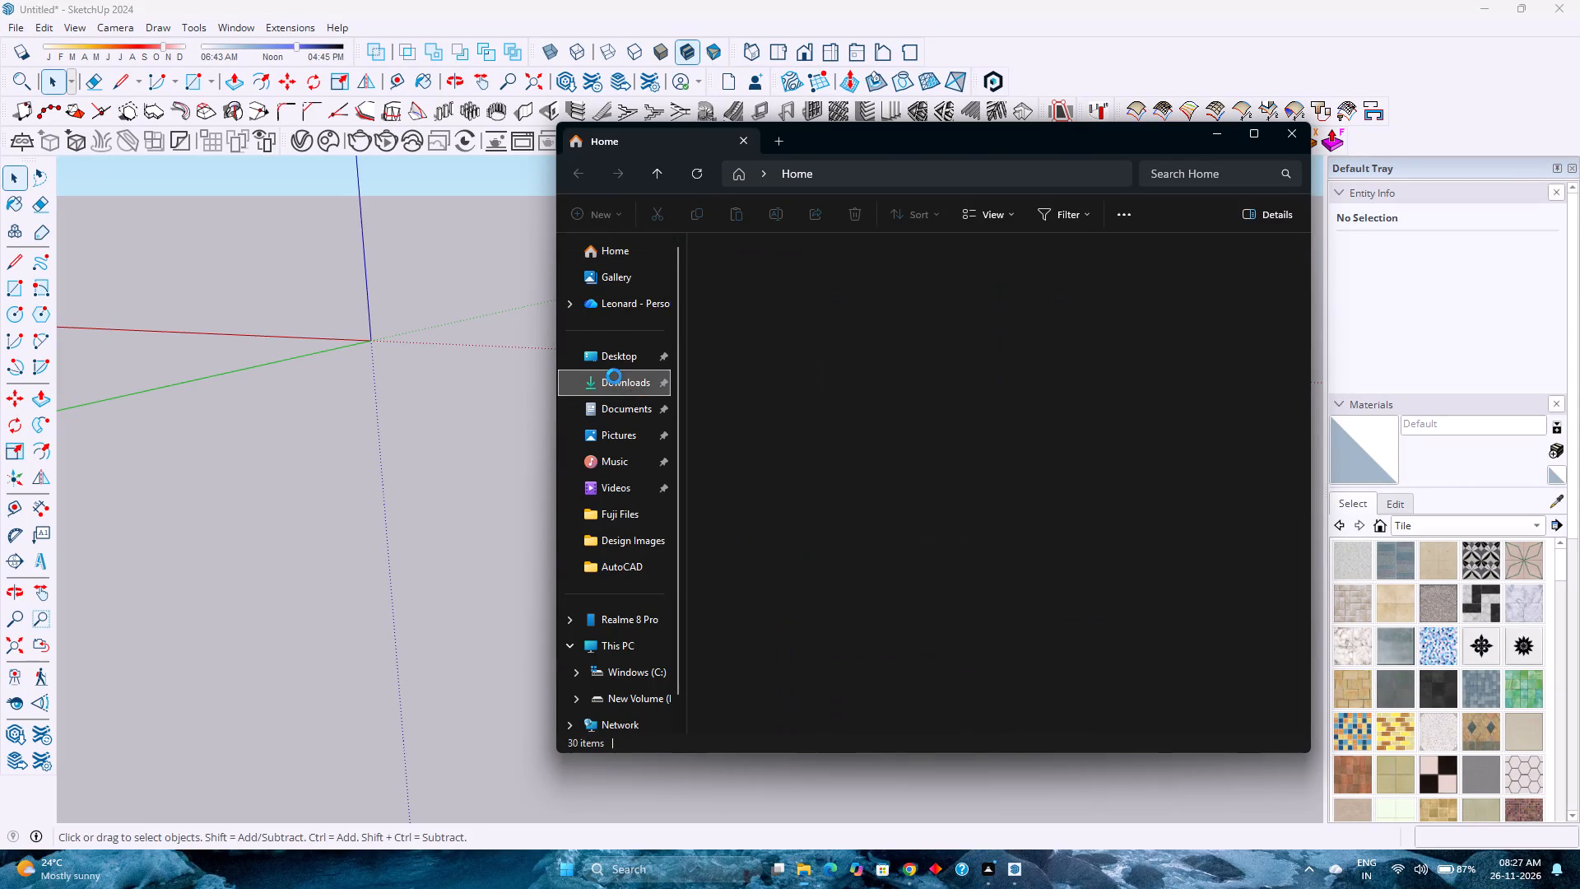
{"action": "double_click", "coordinate": [722, 314]}
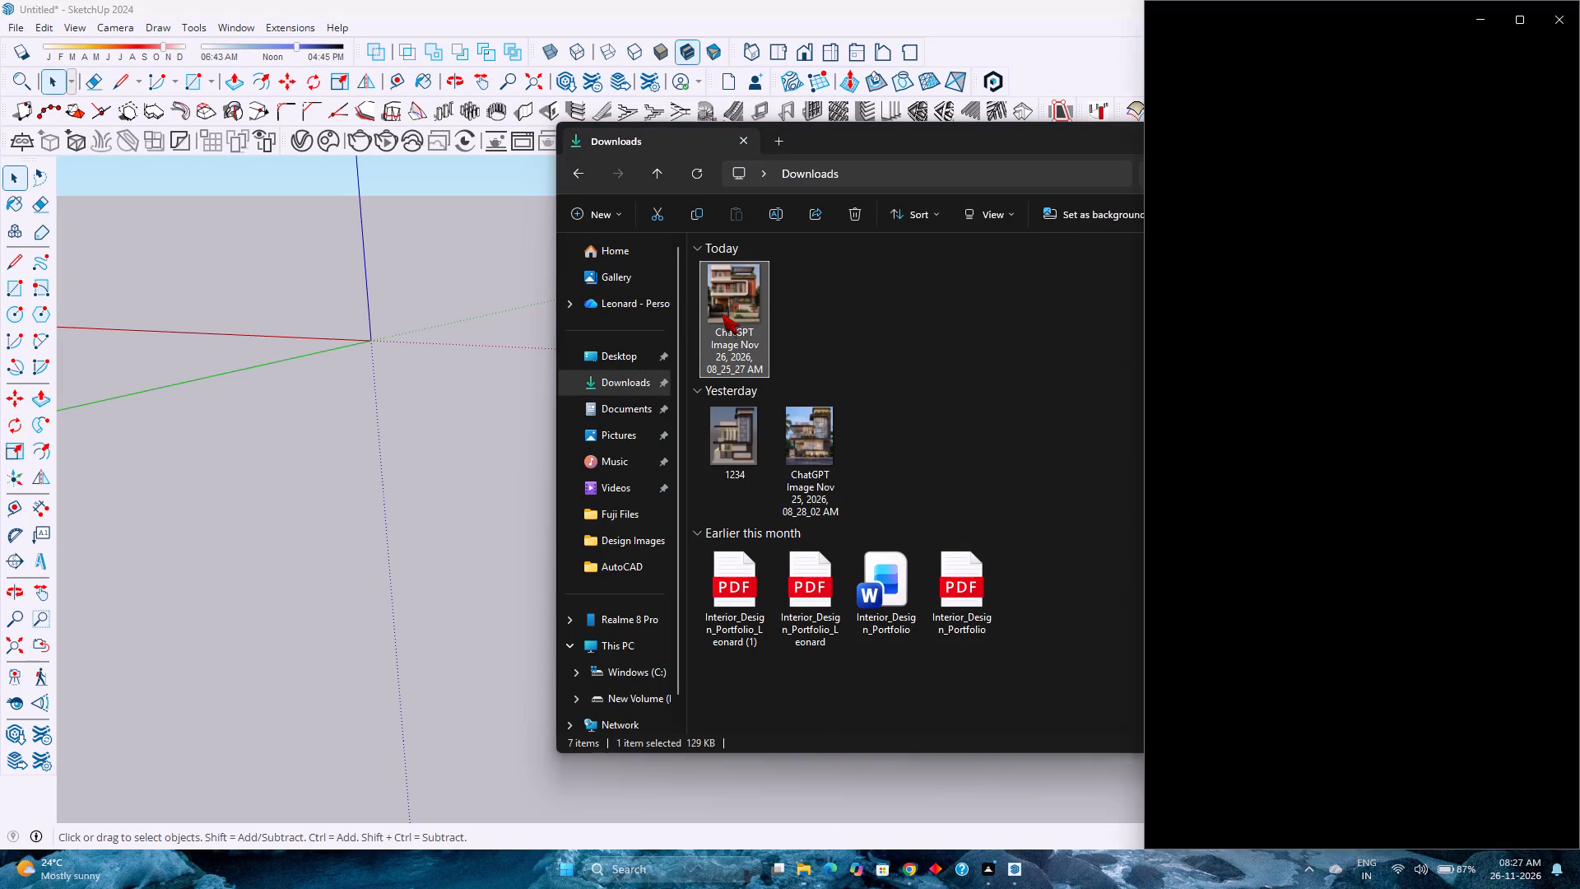
{"action": "left_click_drag", "start_coordinate": [861, 500], "coordinate": [727, 435]}
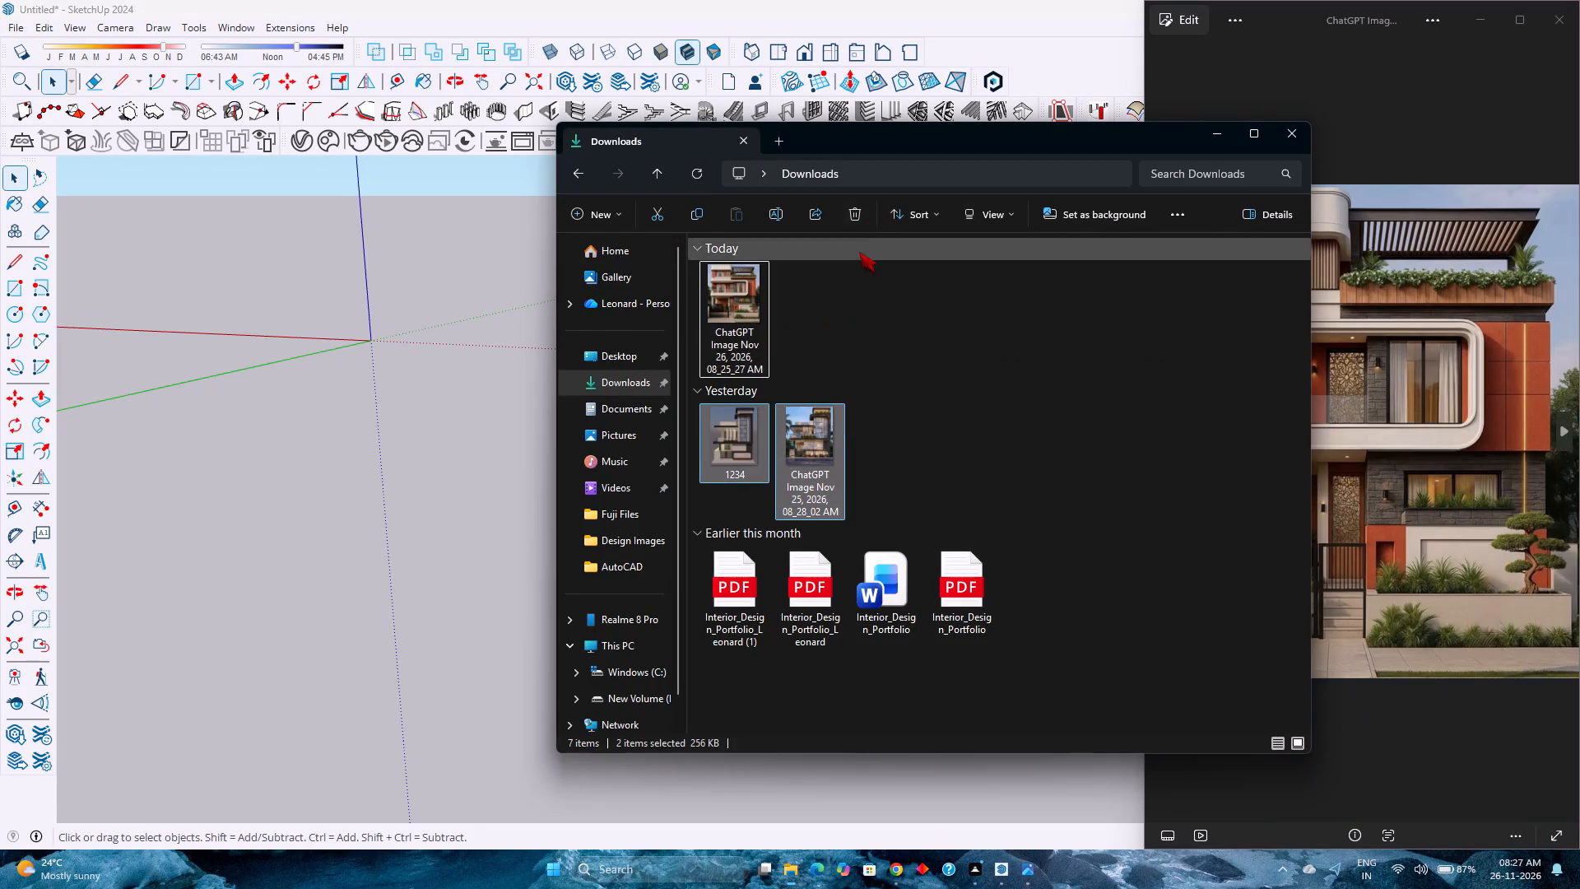
{"action": "left_click", "coordinate": [866, 202]}
{"action": "left_click", "coordinate": [1217, 137]}
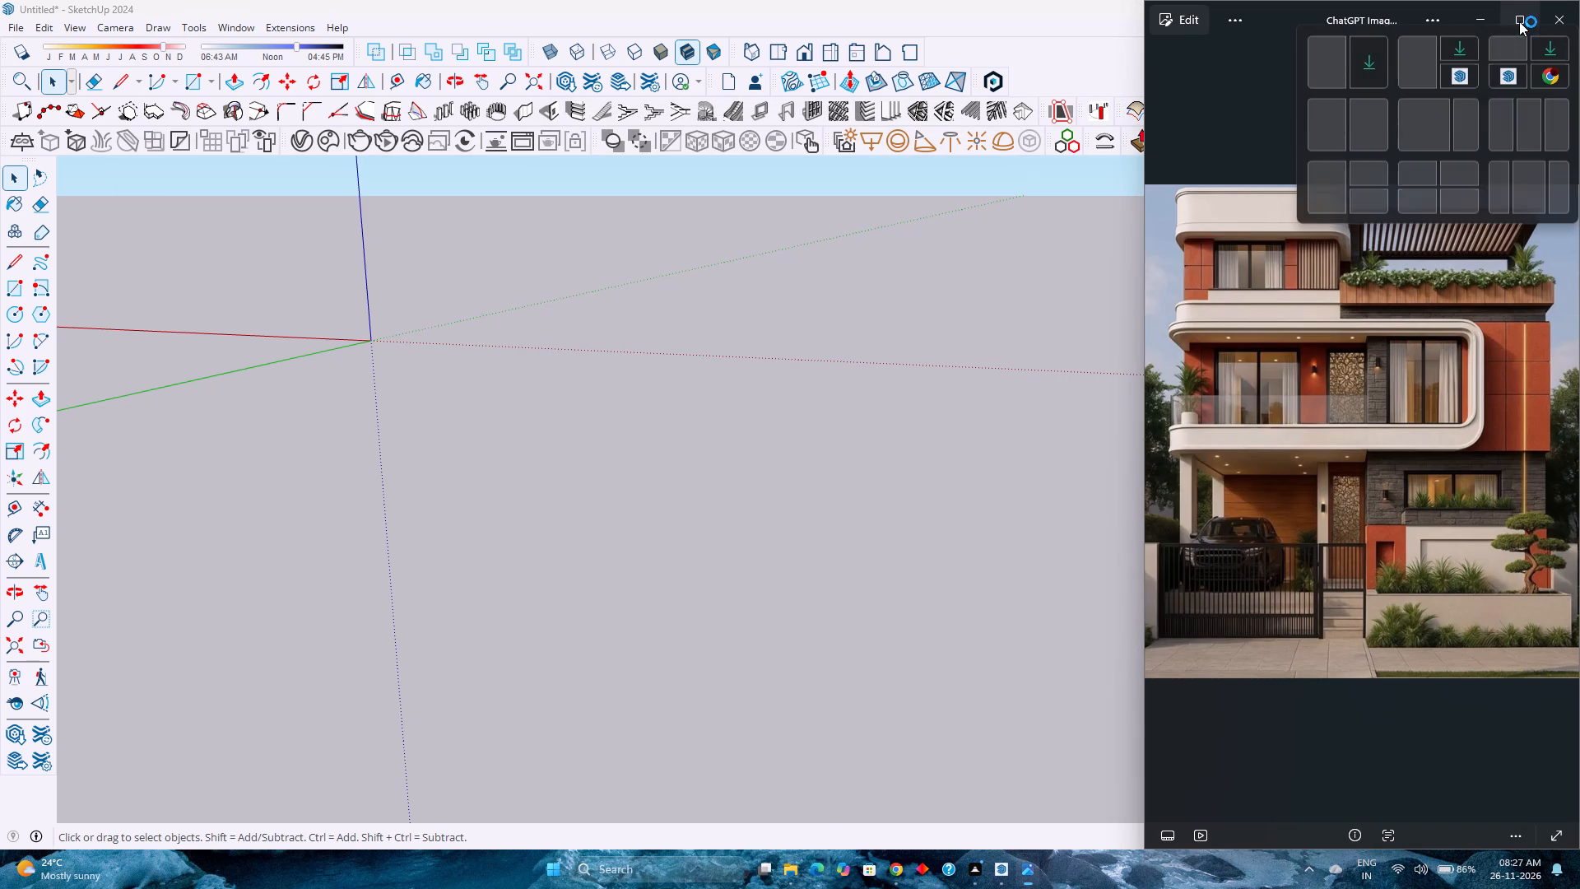
Arrange SketchUp and the Photos house image side by side, giving SketchUp the wider share of the screen.
{"action": "left_click", "coordinate": [1463, 131]}
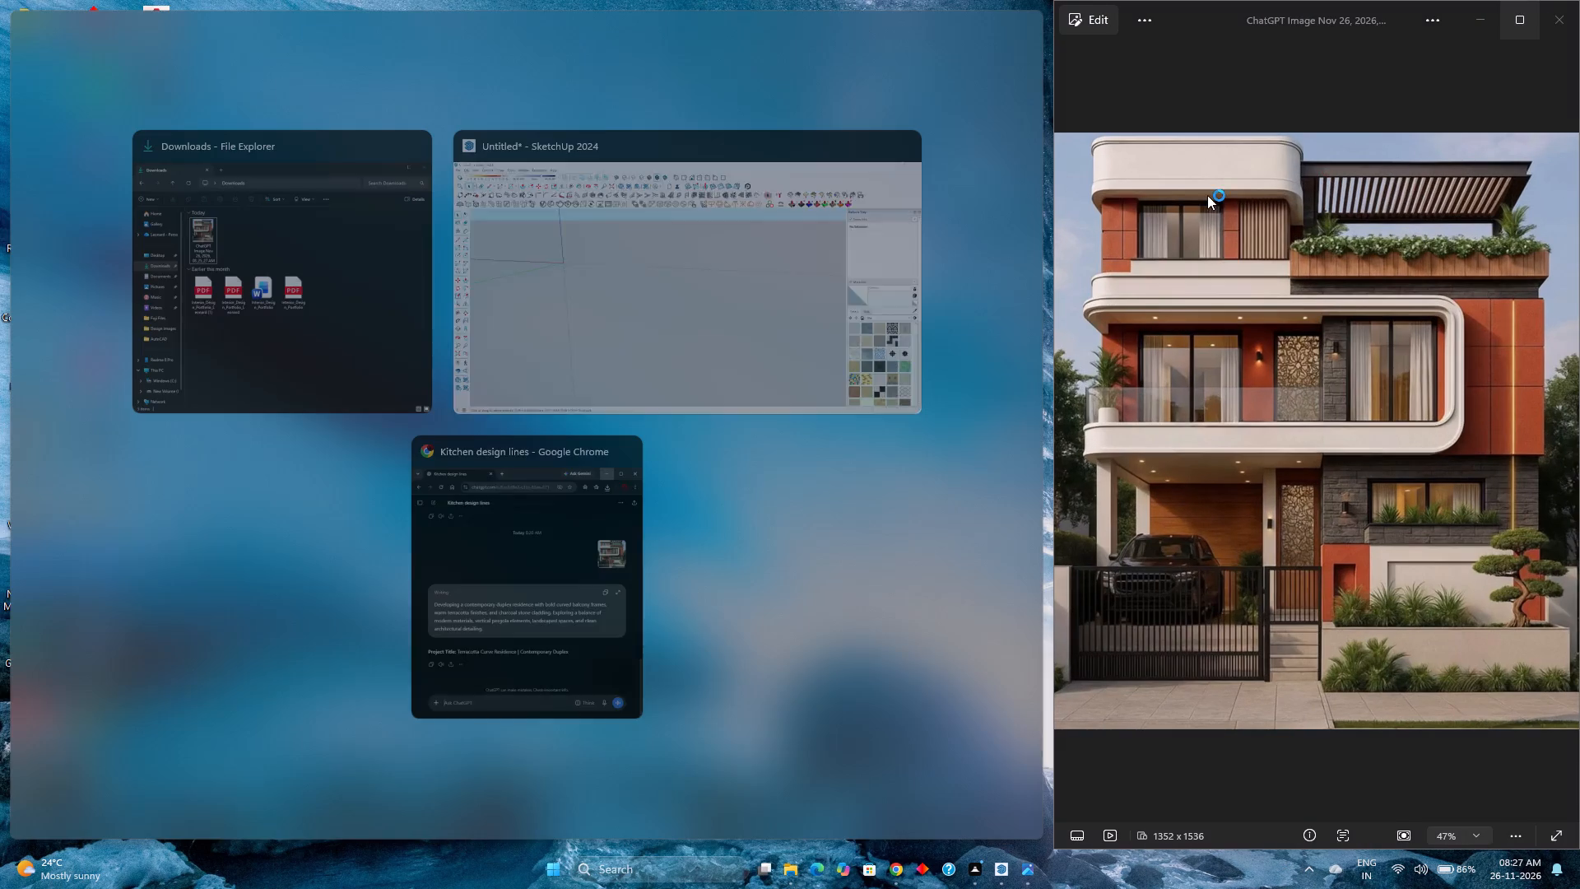
{"action": "left_click", "coordinate": [811, 331]}
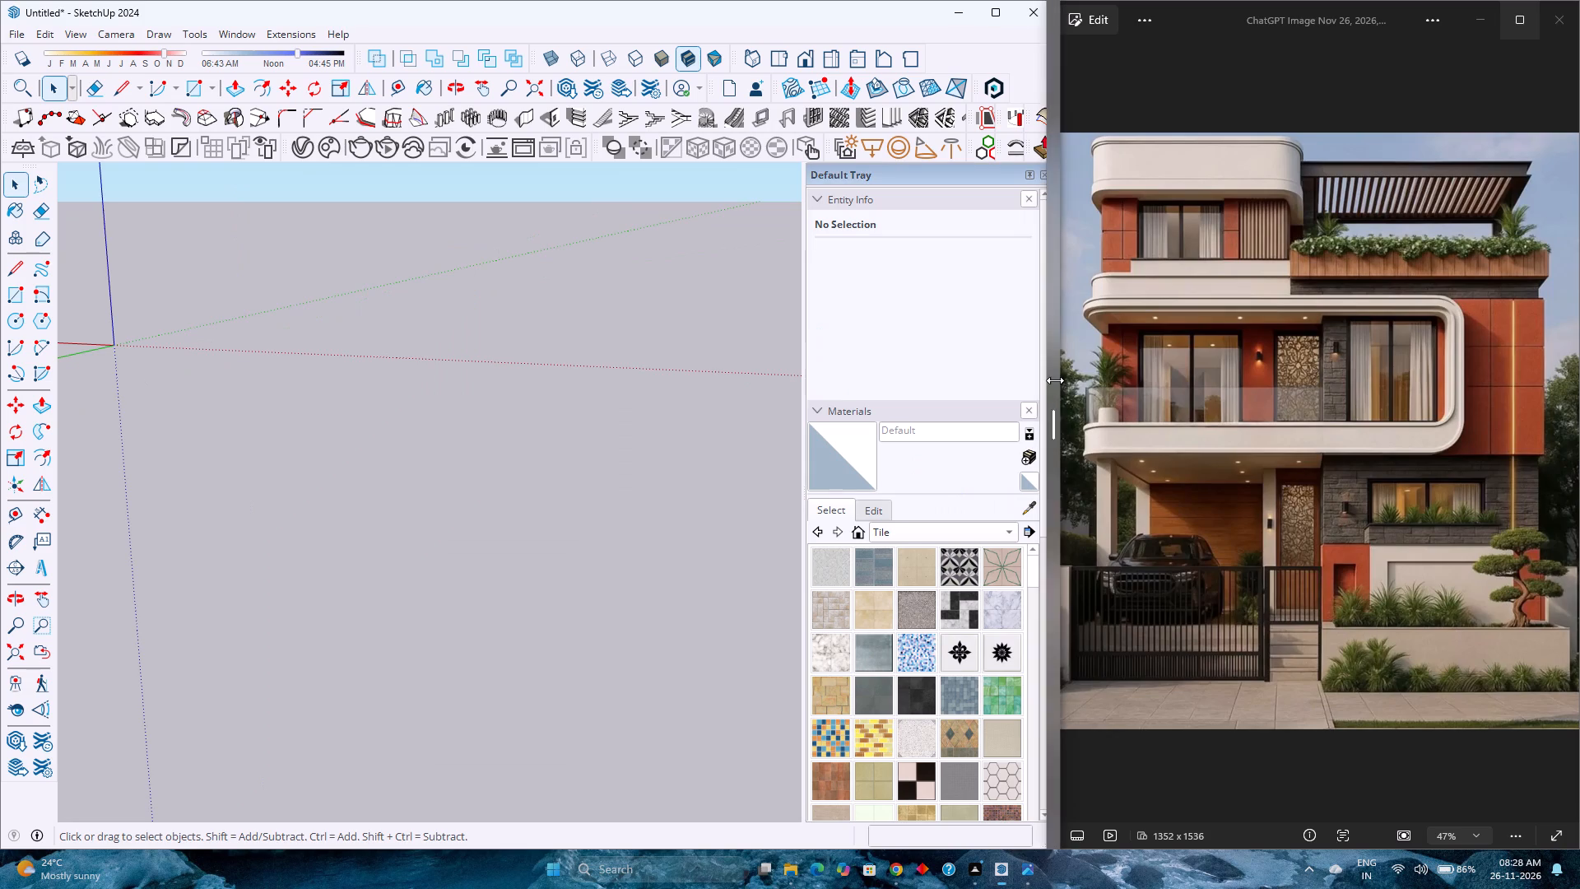
{"action": "left_click_drag", "start_coordinate": [1055, 380], "coordinate": [1313, 347]}
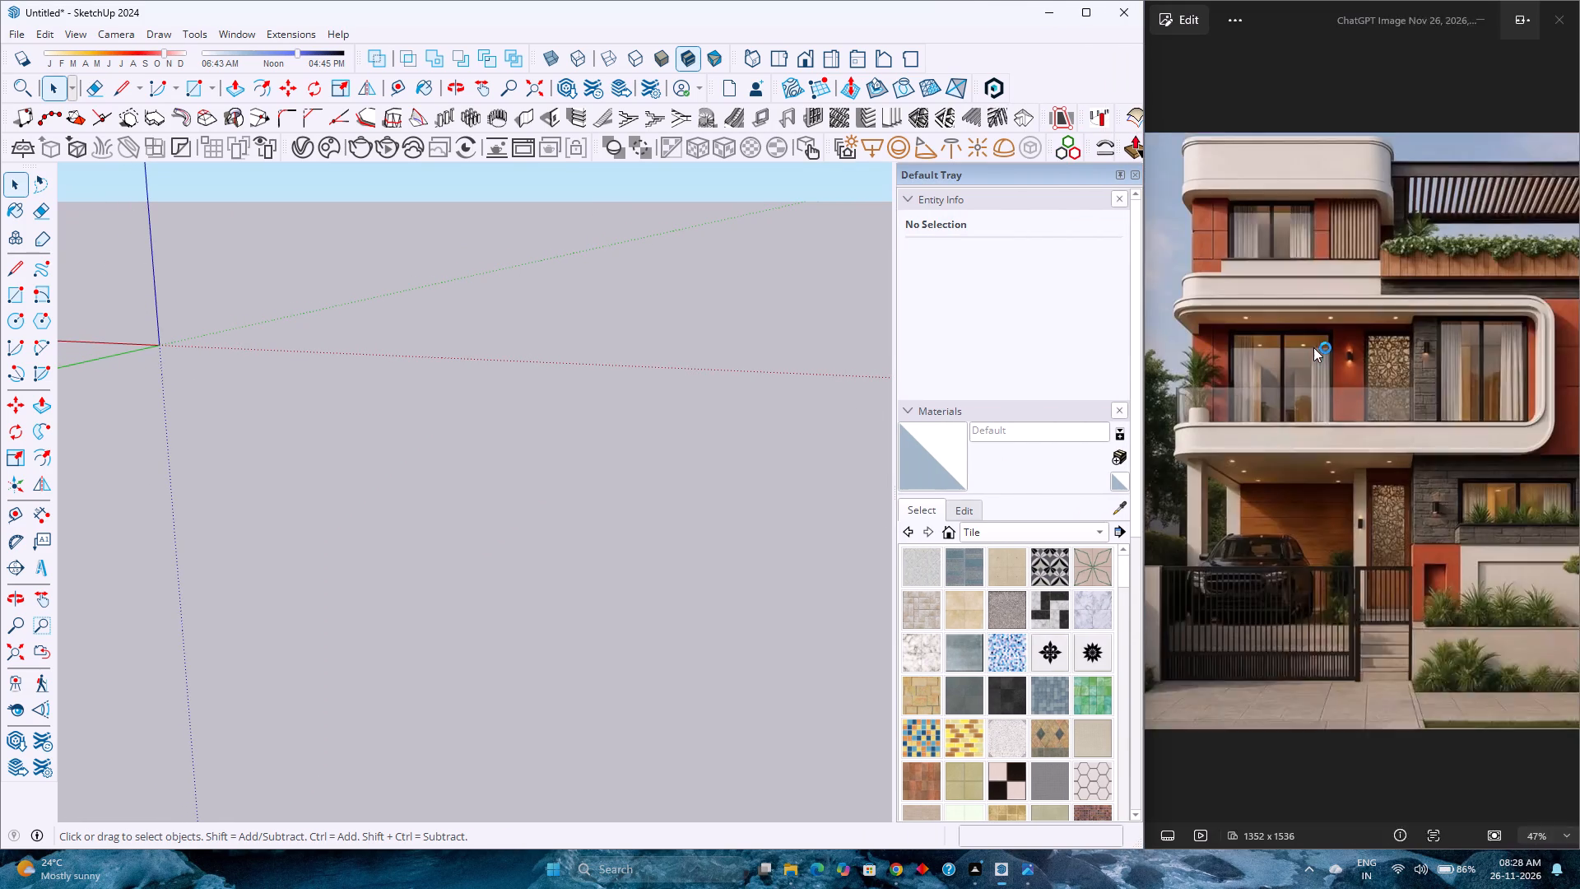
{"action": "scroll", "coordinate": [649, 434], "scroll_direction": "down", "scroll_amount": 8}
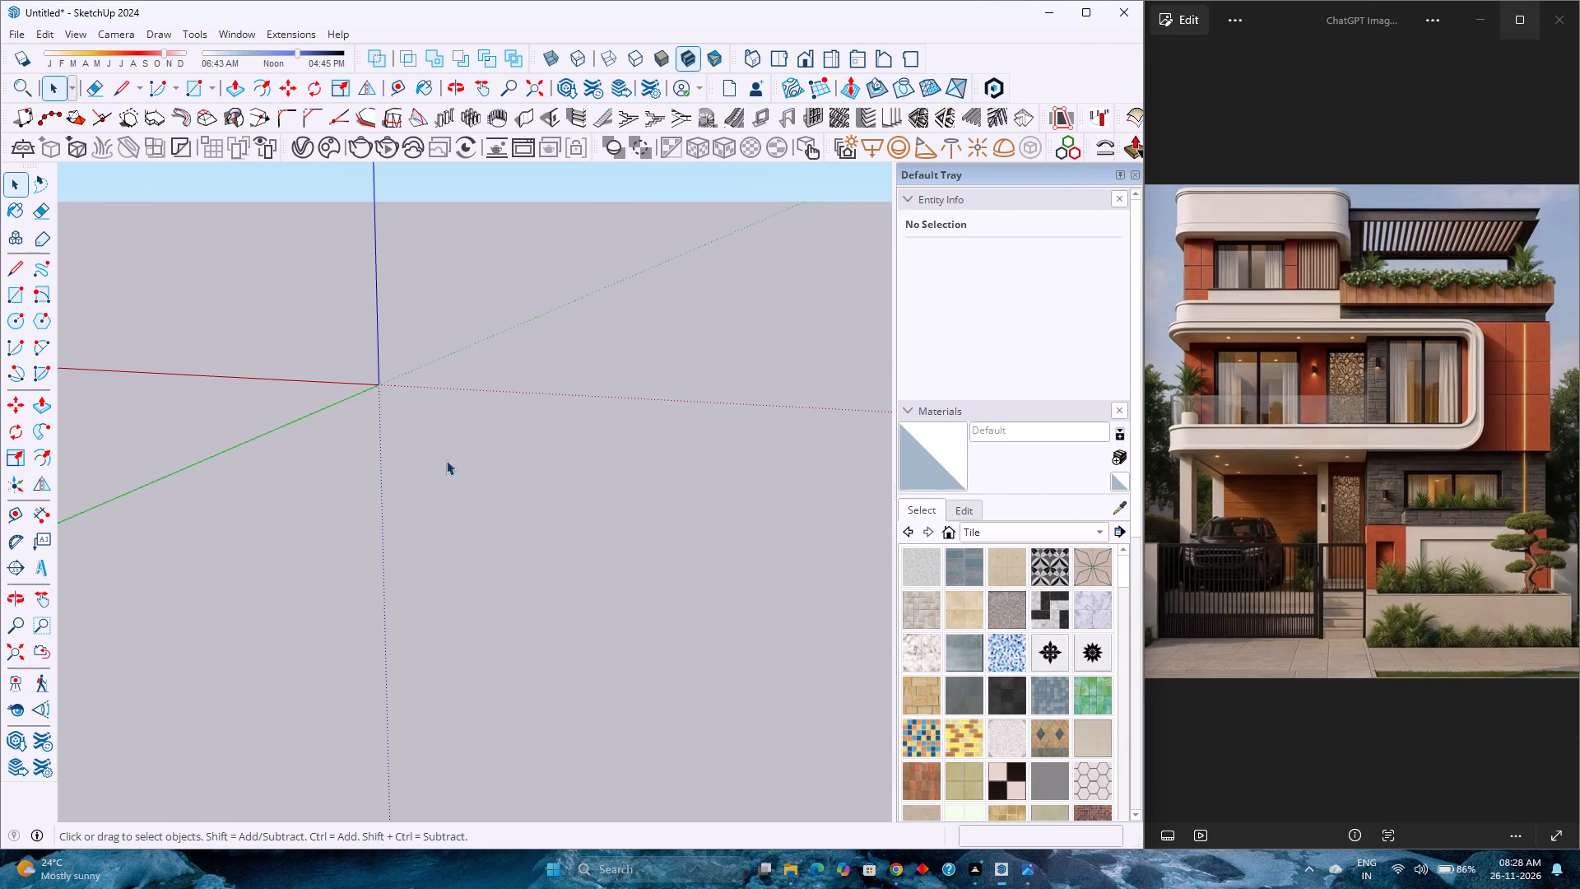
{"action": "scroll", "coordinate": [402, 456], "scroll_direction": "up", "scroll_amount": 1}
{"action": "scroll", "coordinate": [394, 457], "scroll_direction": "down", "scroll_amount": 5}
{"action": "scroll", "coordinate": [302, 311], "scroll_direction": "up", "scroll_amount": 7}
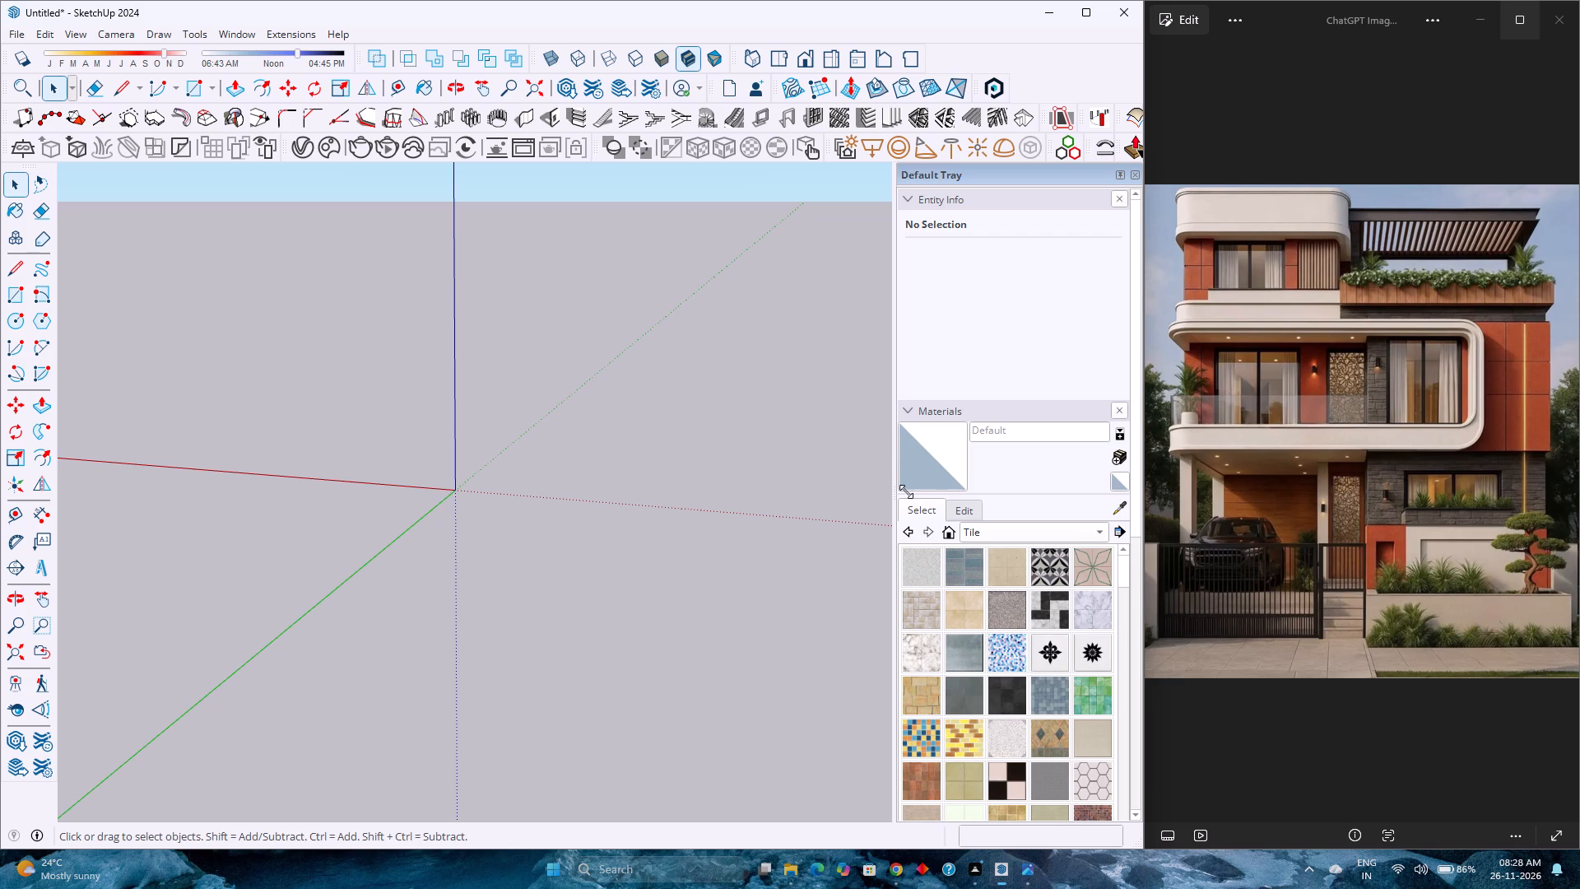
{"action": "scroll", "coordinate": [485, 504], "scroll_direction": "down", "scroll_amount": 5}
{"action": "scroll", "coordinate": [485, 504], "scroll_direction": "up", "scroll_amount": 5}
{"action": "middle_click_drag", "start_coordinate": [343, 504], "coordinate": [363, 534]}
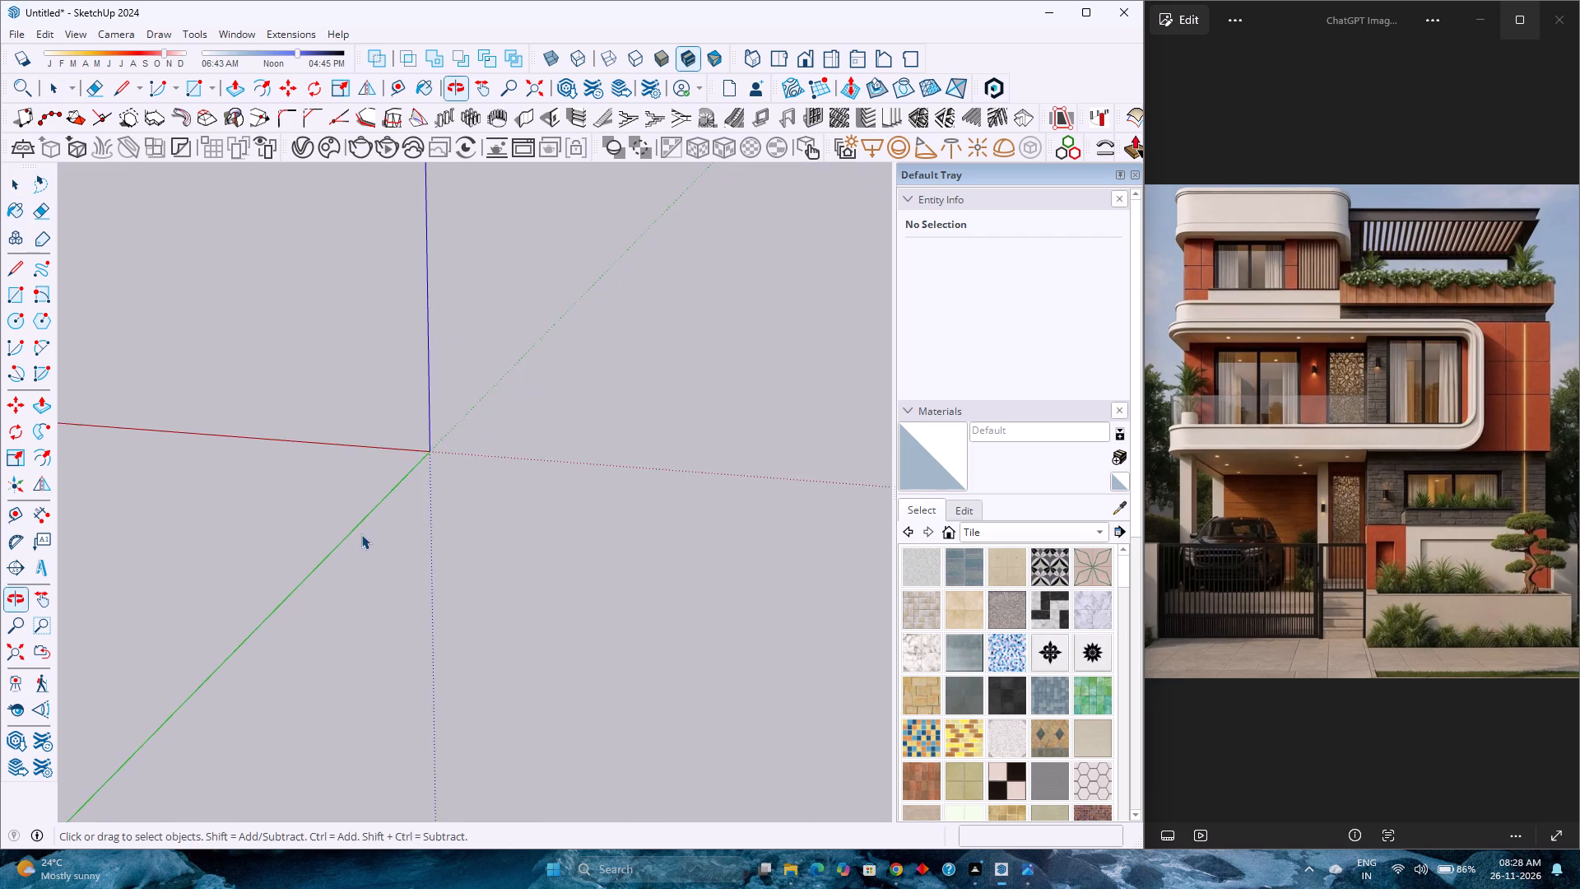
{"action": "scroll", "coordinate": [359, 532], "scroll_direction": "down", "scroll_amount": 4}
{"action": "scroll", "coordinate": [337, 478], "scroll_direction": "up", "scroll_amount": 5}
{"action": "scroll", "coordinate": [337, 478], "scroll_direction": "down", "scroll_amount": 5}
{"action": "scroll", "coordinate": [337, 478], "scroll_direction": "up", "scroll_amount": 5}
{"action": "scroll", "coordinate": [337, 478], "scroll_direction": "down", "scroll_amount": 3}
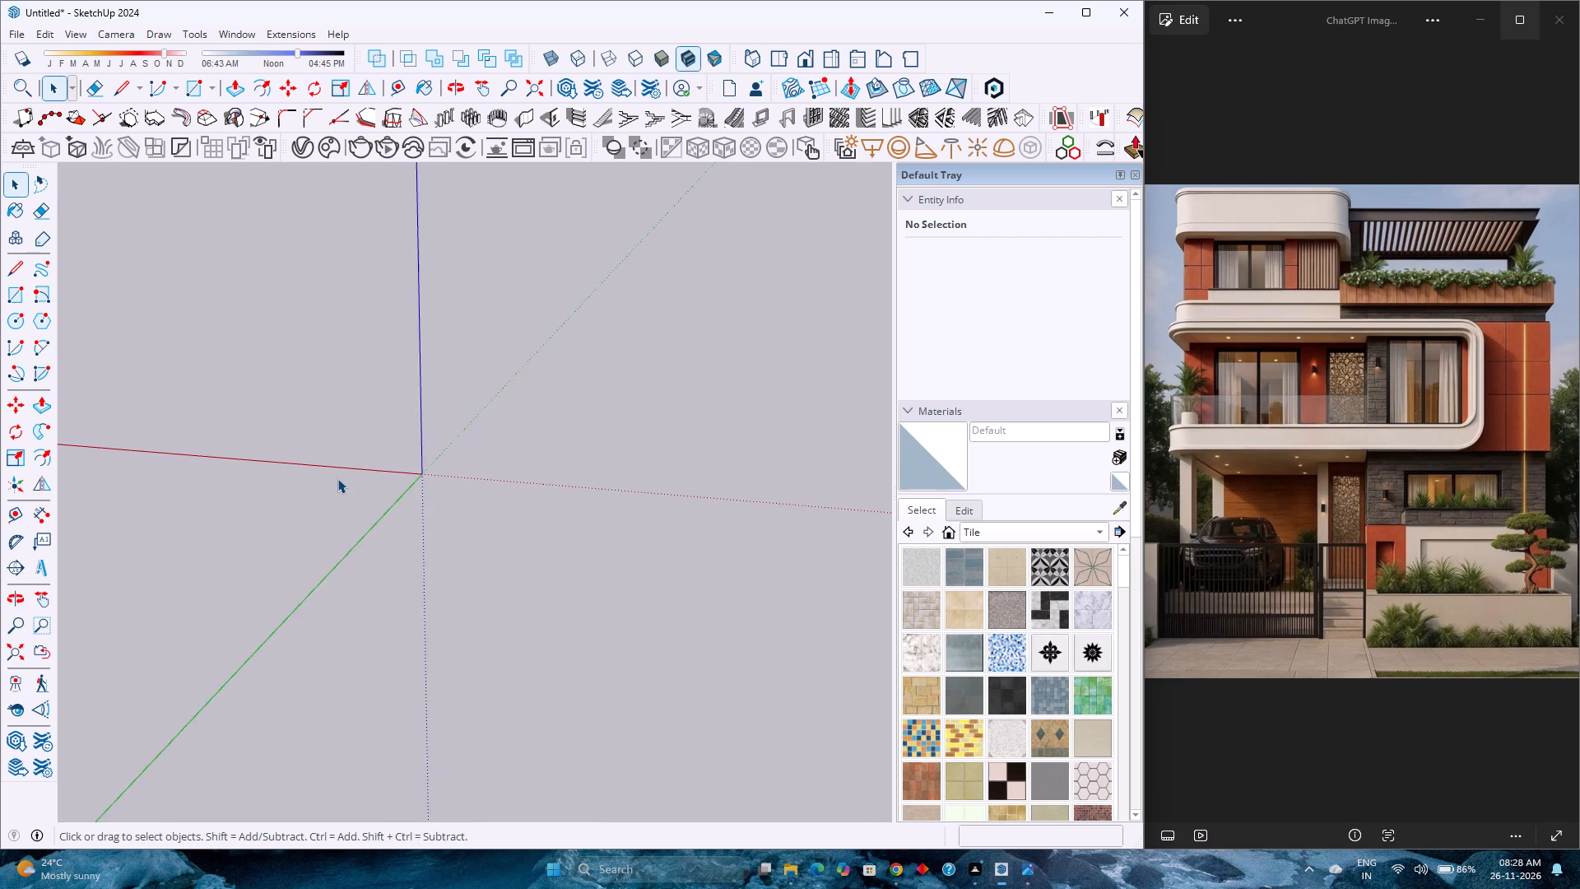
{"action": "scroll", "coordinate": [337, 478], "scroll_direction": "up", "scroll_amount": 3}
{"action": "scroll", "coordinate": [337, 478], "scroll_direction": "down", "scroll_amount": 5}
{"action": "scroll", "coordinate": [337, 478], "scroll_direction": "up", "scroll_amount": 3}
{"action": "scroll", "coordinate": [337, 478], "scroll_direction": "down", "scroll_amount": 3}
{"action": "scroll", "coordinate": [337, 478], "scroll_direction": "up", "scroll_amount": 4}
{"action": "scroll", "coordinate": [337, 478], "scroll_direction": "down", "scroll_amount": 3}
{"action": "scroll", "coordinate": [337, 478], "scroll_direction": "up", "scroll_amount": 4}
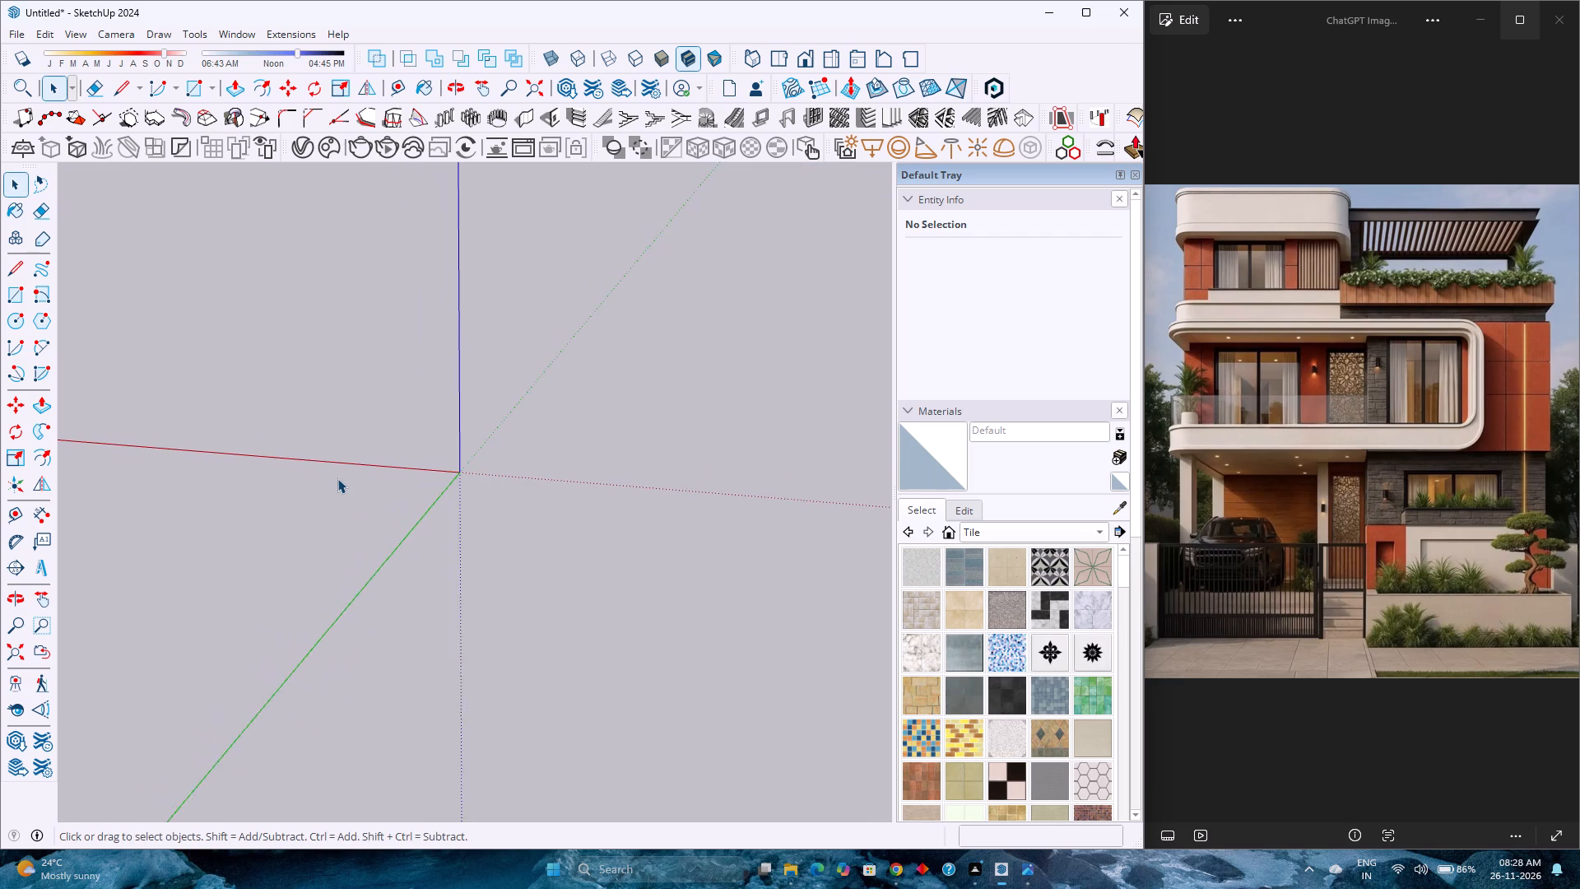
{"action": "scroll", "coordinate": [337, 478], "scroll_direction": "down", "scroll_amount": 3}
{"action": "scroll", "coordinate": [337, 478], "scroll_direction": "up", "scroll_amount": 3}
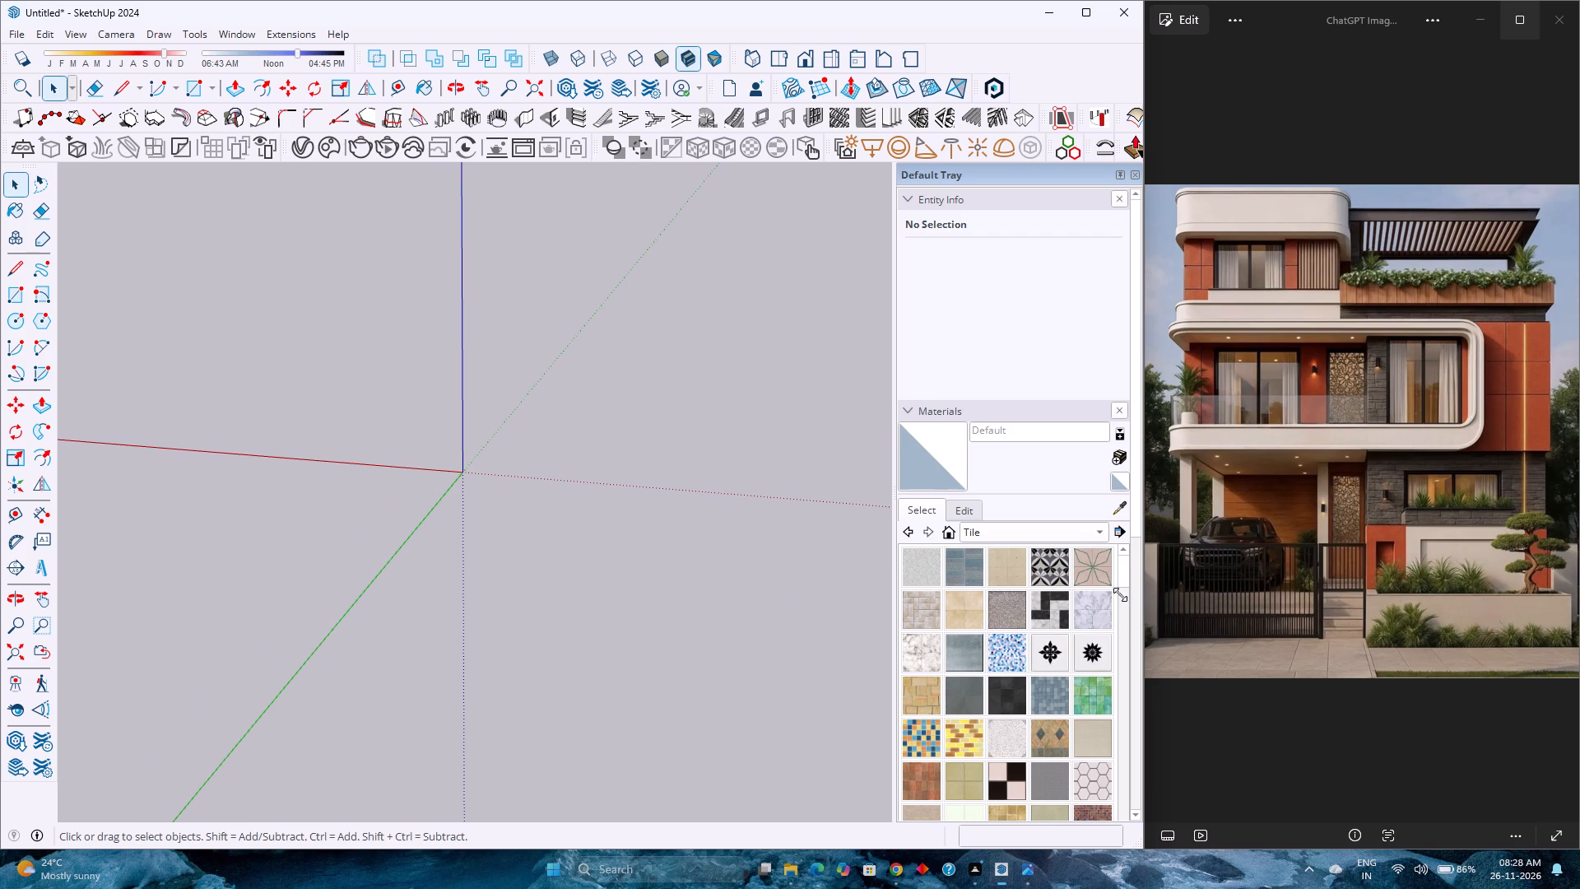
Examine the house facade in the reference image, including the framed balcony, ground-floor window, planters and entrance.
{"action": "scroll", "coordinate": [1476, 556], "scroll_direction": "up", "scroll_amount": 9}
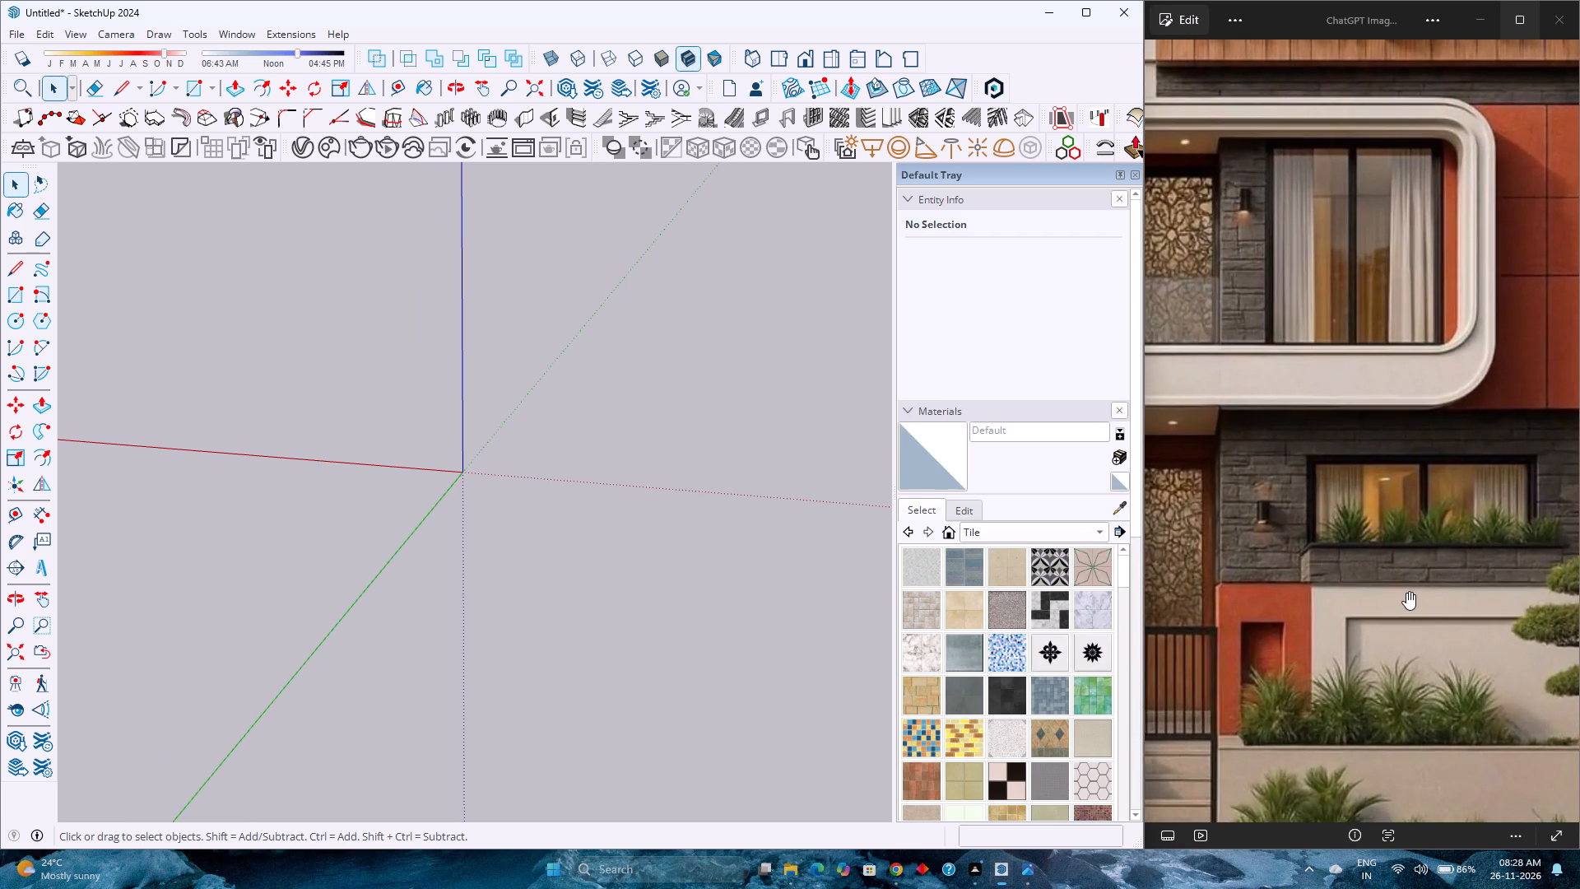
{"action": "scroll", "coordinate": [1406, 592], "scroll_direction": "up", "scroll_amount": 4}
{"action": "scroll", "coordinate": [1406, 592], "scroll_direction": "down", "scroll_amount": 8}
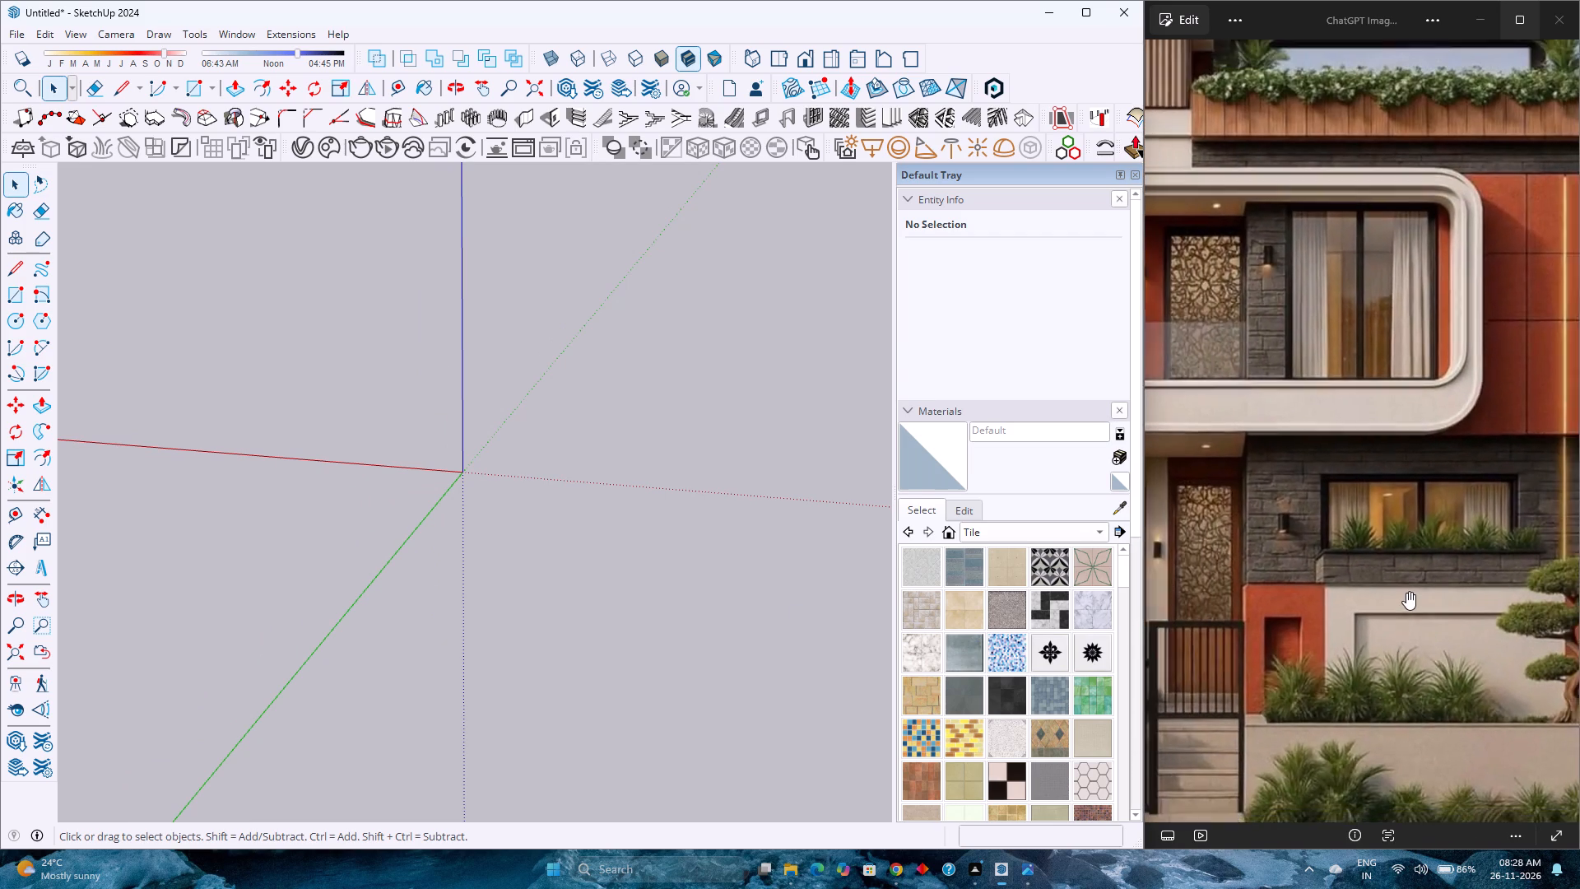
{"action": "scroll", "coordinate": [1408, 592], "scroll_direction": "down", "scroll_amount": 4}
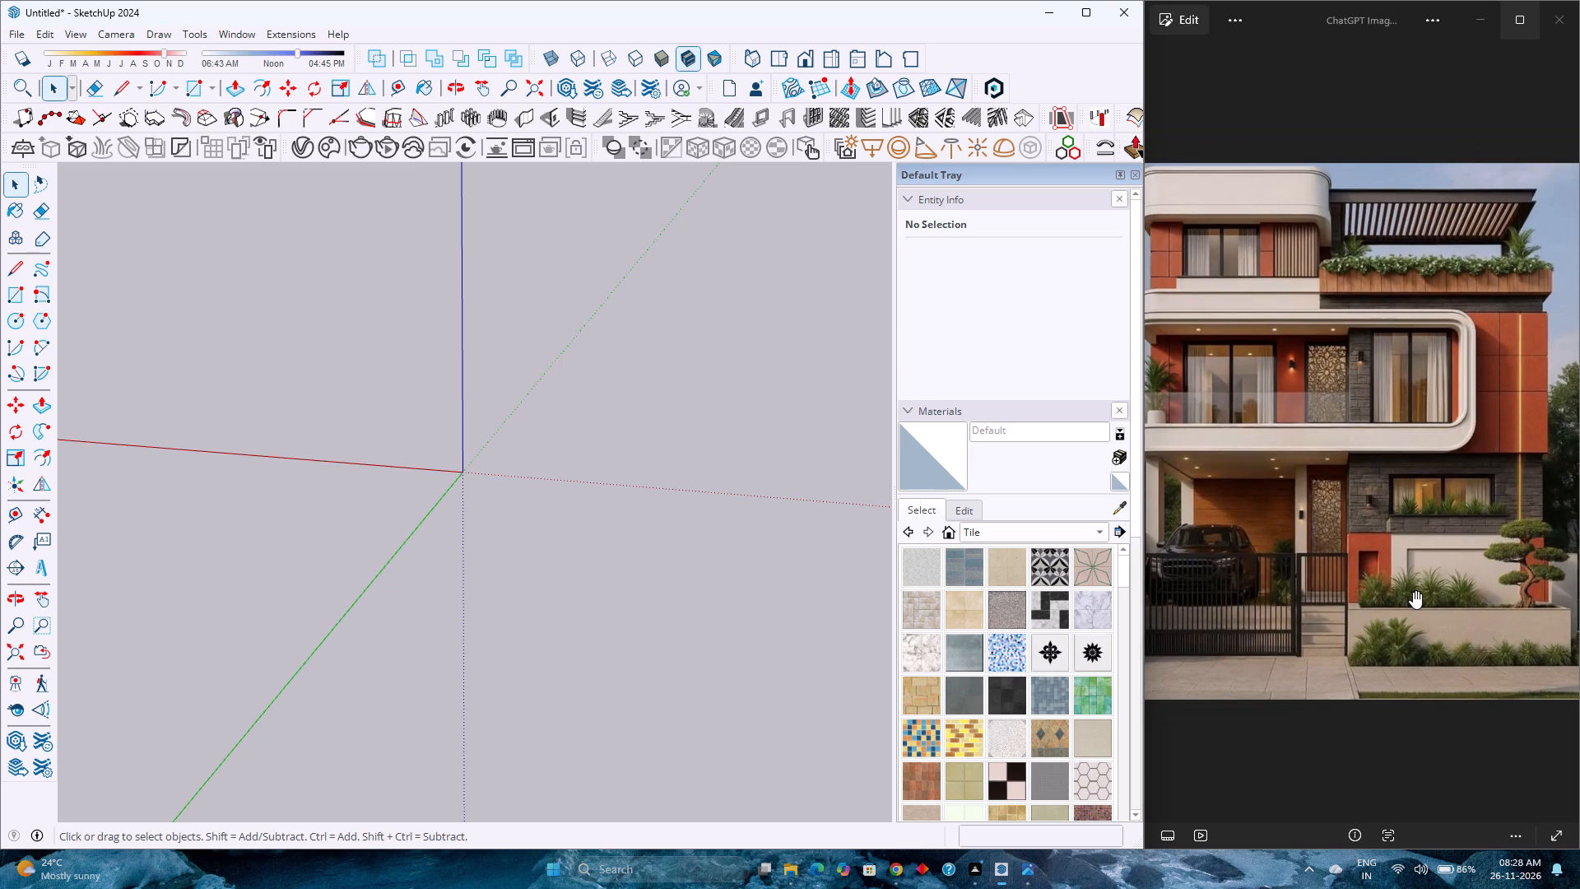
{"action": "scroll", "coordinate": [1413, 591], "scroll_direction": "up", "scroll_amount": 4}
{"action": "scroll", "coordinate": [1413, 591], "scroll_direction": "down", "scroll_amount": 3}
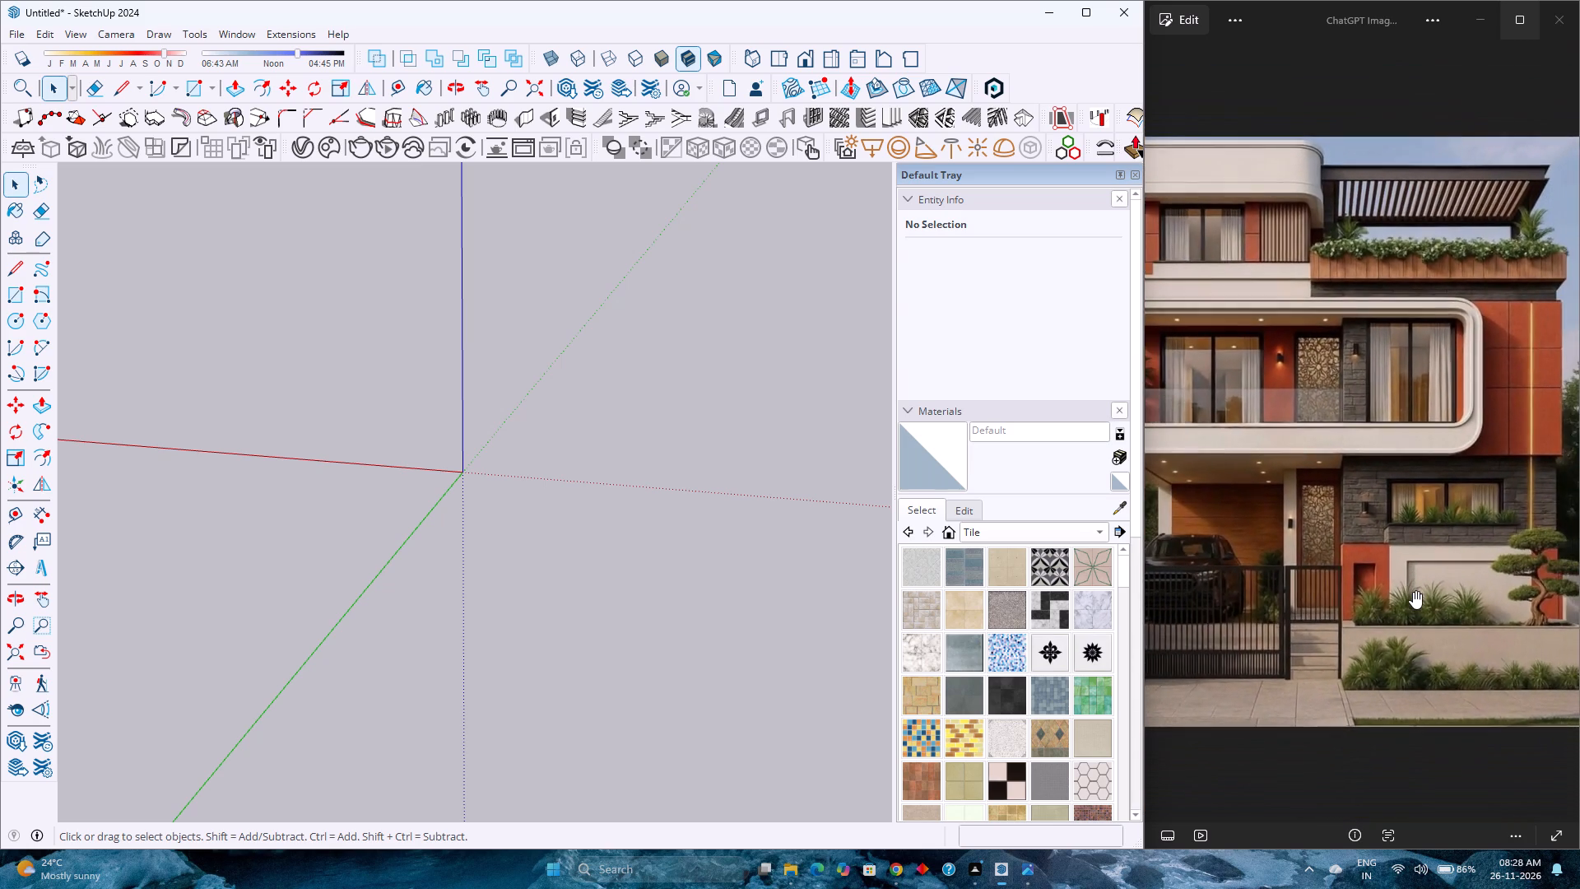
{"action": "scroll", "coordinate": [1413, 591], "scroll_direction": "up", "scroll_amount": 3}
{"action": "scroll", "coordinate": [1413, 591], "scroll_direction": "down", "scroll_amount": 7}
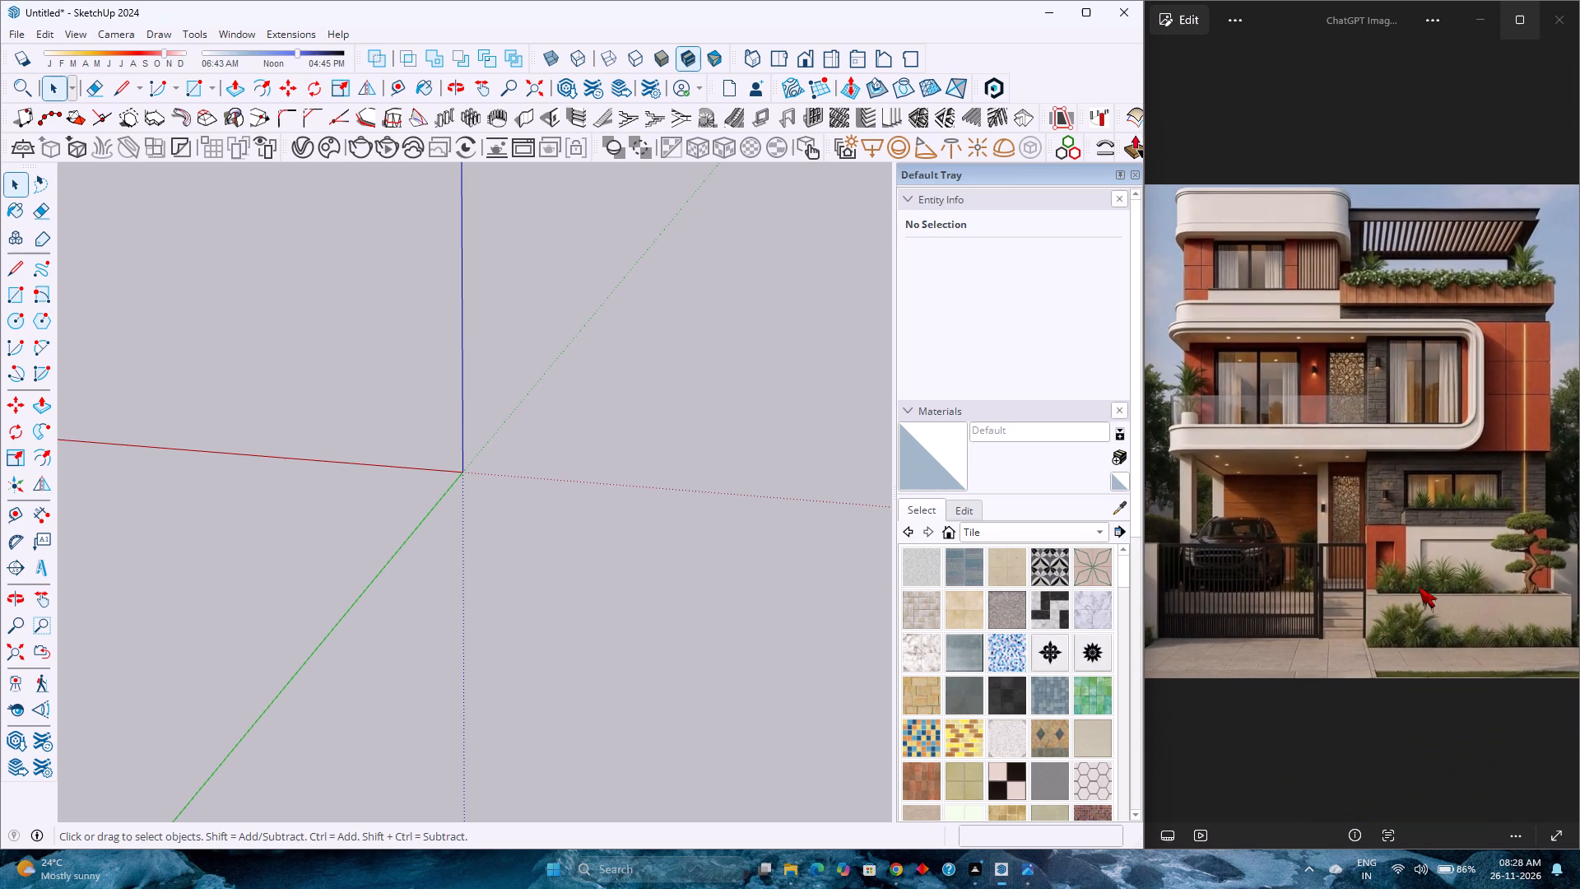
{"action": "scroll", "coordinate": [1419, 587], "scroll_direction": "down", "scroll_amount": 5}
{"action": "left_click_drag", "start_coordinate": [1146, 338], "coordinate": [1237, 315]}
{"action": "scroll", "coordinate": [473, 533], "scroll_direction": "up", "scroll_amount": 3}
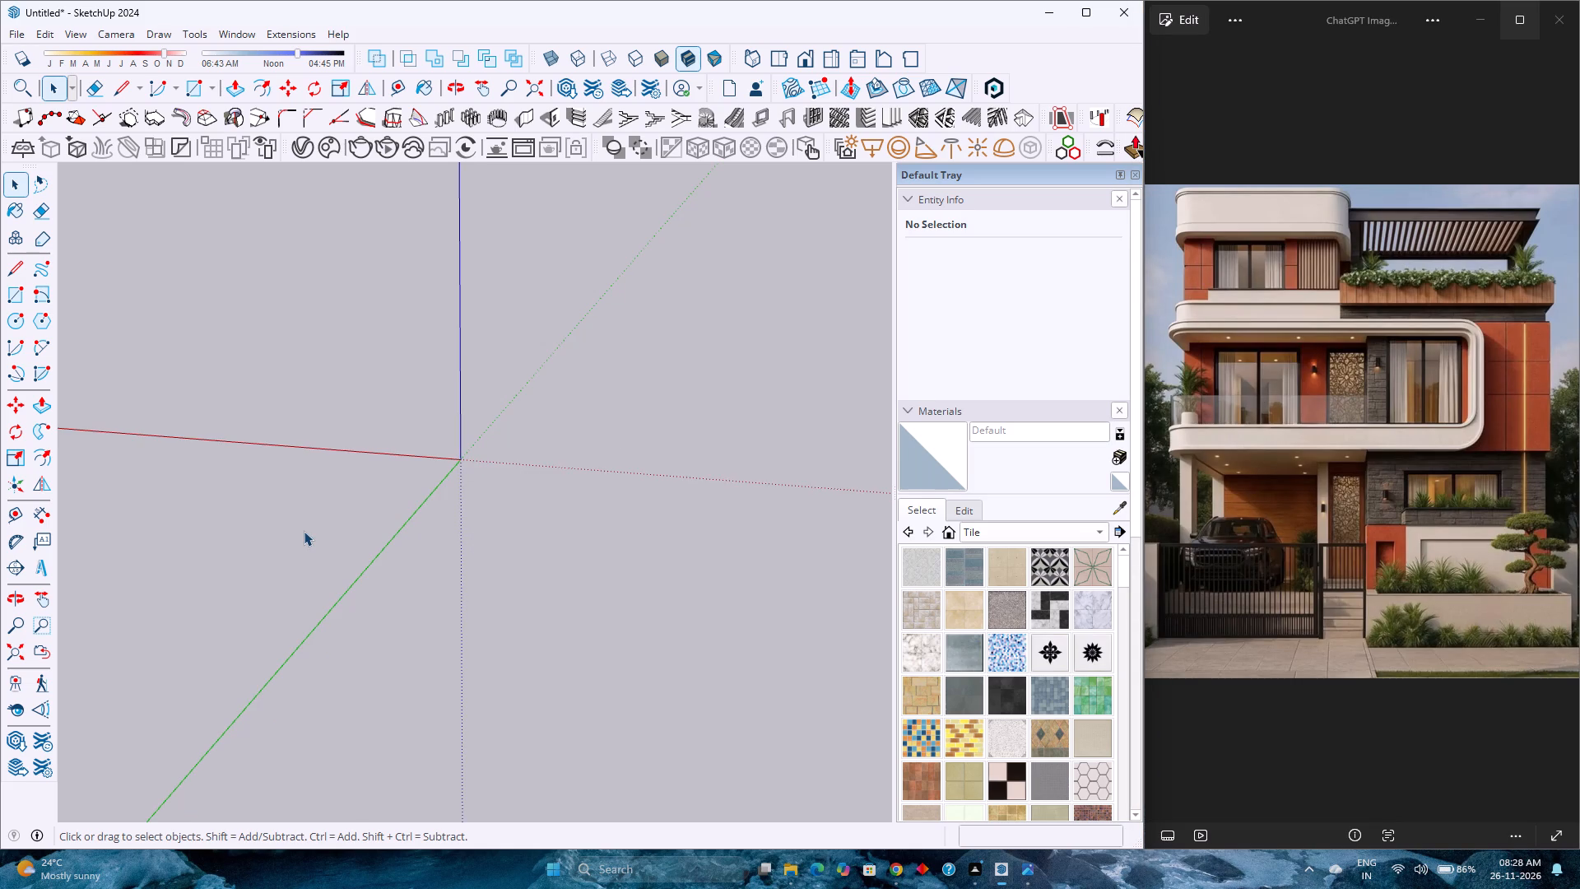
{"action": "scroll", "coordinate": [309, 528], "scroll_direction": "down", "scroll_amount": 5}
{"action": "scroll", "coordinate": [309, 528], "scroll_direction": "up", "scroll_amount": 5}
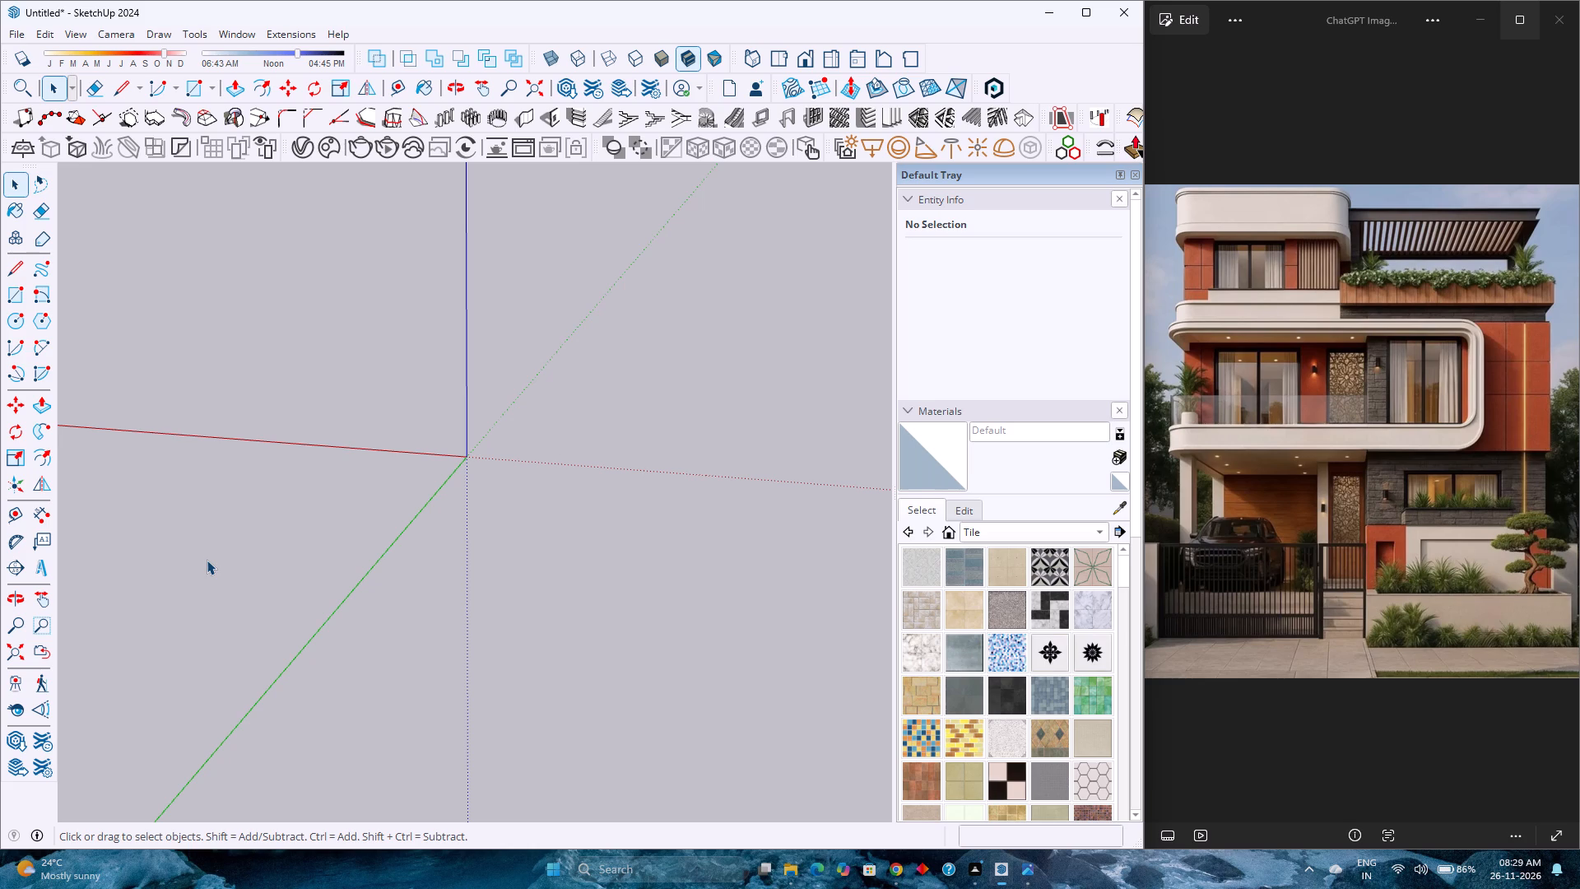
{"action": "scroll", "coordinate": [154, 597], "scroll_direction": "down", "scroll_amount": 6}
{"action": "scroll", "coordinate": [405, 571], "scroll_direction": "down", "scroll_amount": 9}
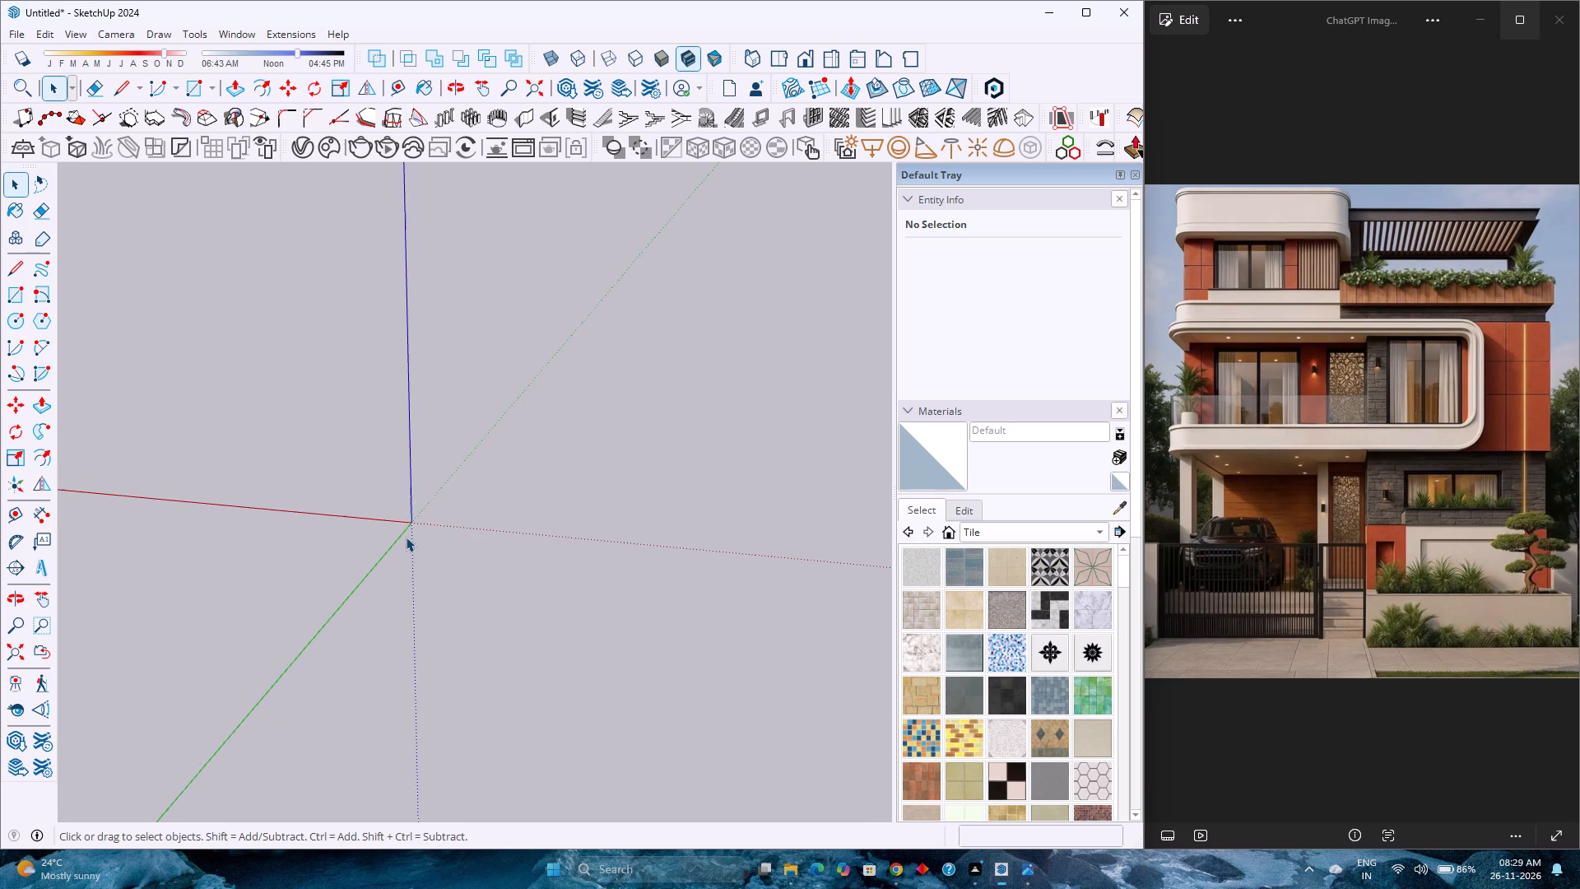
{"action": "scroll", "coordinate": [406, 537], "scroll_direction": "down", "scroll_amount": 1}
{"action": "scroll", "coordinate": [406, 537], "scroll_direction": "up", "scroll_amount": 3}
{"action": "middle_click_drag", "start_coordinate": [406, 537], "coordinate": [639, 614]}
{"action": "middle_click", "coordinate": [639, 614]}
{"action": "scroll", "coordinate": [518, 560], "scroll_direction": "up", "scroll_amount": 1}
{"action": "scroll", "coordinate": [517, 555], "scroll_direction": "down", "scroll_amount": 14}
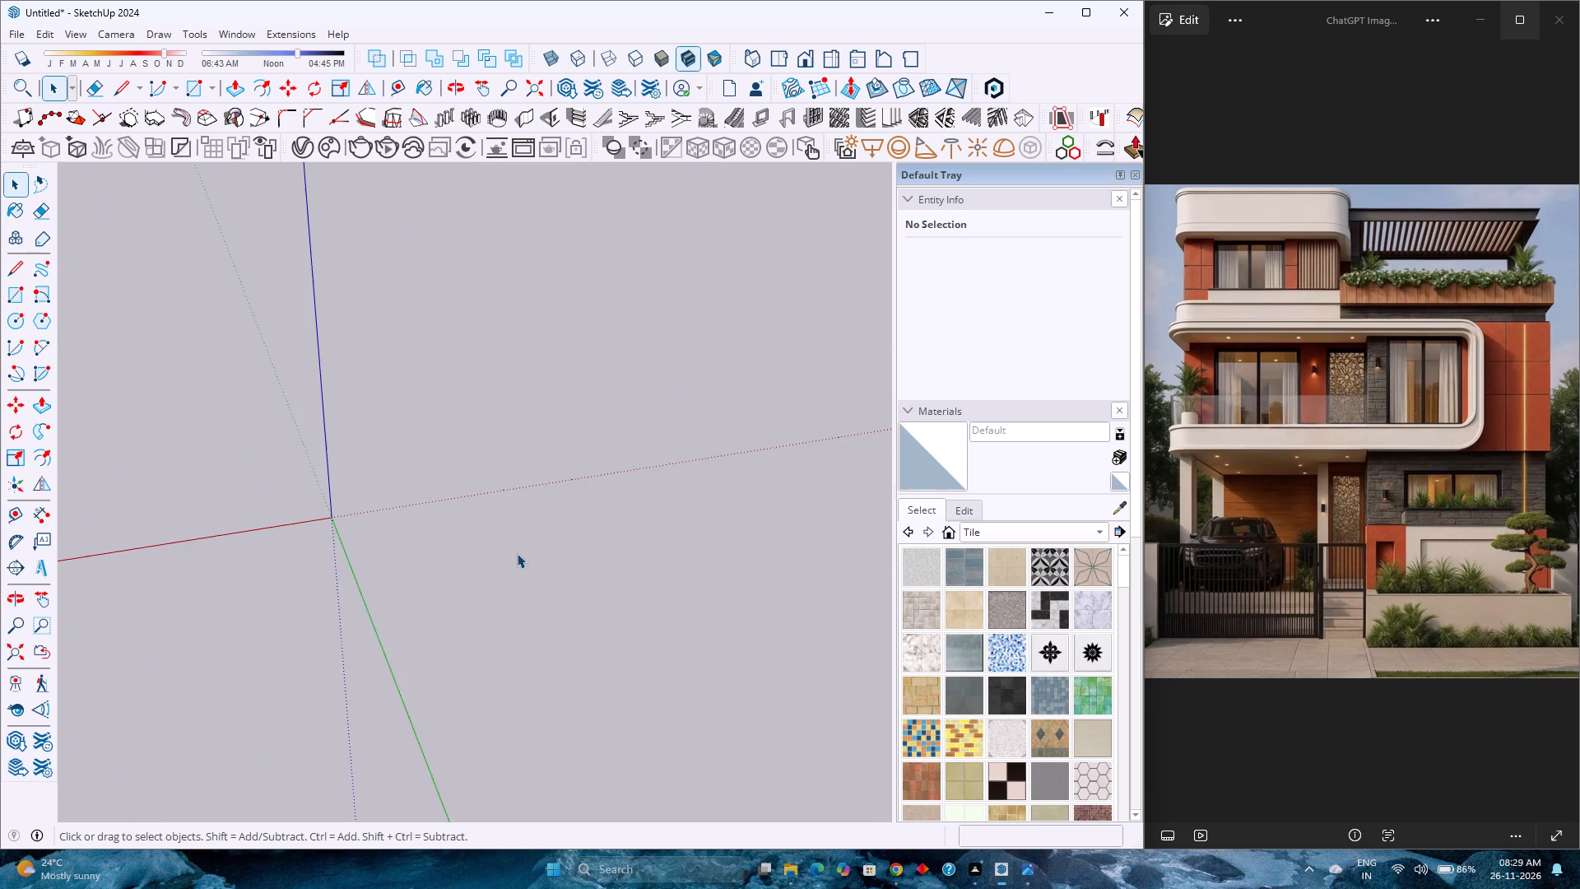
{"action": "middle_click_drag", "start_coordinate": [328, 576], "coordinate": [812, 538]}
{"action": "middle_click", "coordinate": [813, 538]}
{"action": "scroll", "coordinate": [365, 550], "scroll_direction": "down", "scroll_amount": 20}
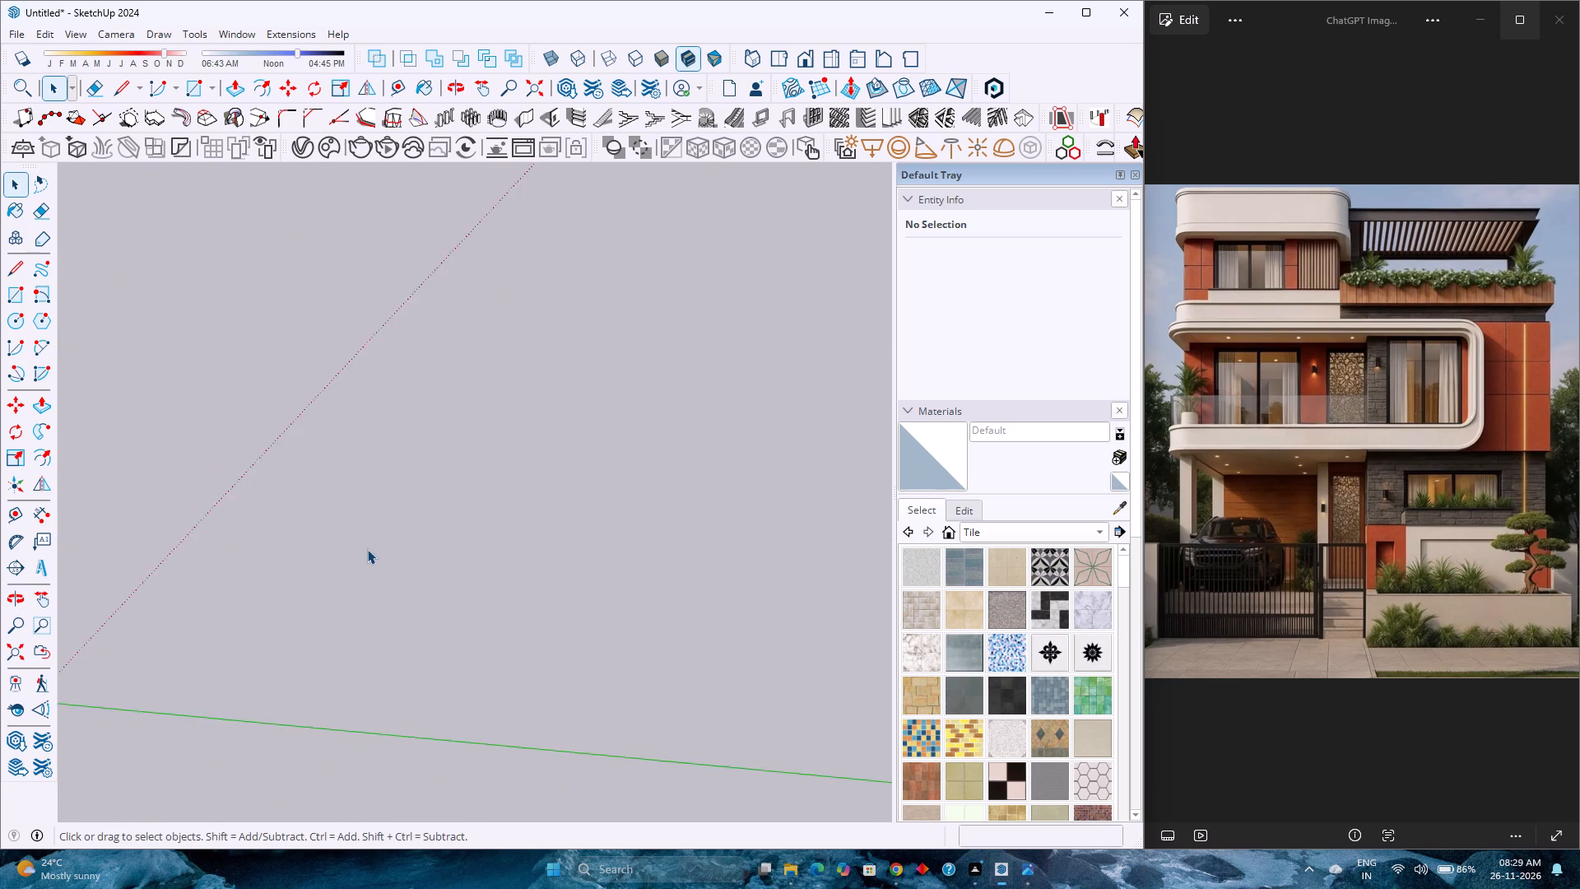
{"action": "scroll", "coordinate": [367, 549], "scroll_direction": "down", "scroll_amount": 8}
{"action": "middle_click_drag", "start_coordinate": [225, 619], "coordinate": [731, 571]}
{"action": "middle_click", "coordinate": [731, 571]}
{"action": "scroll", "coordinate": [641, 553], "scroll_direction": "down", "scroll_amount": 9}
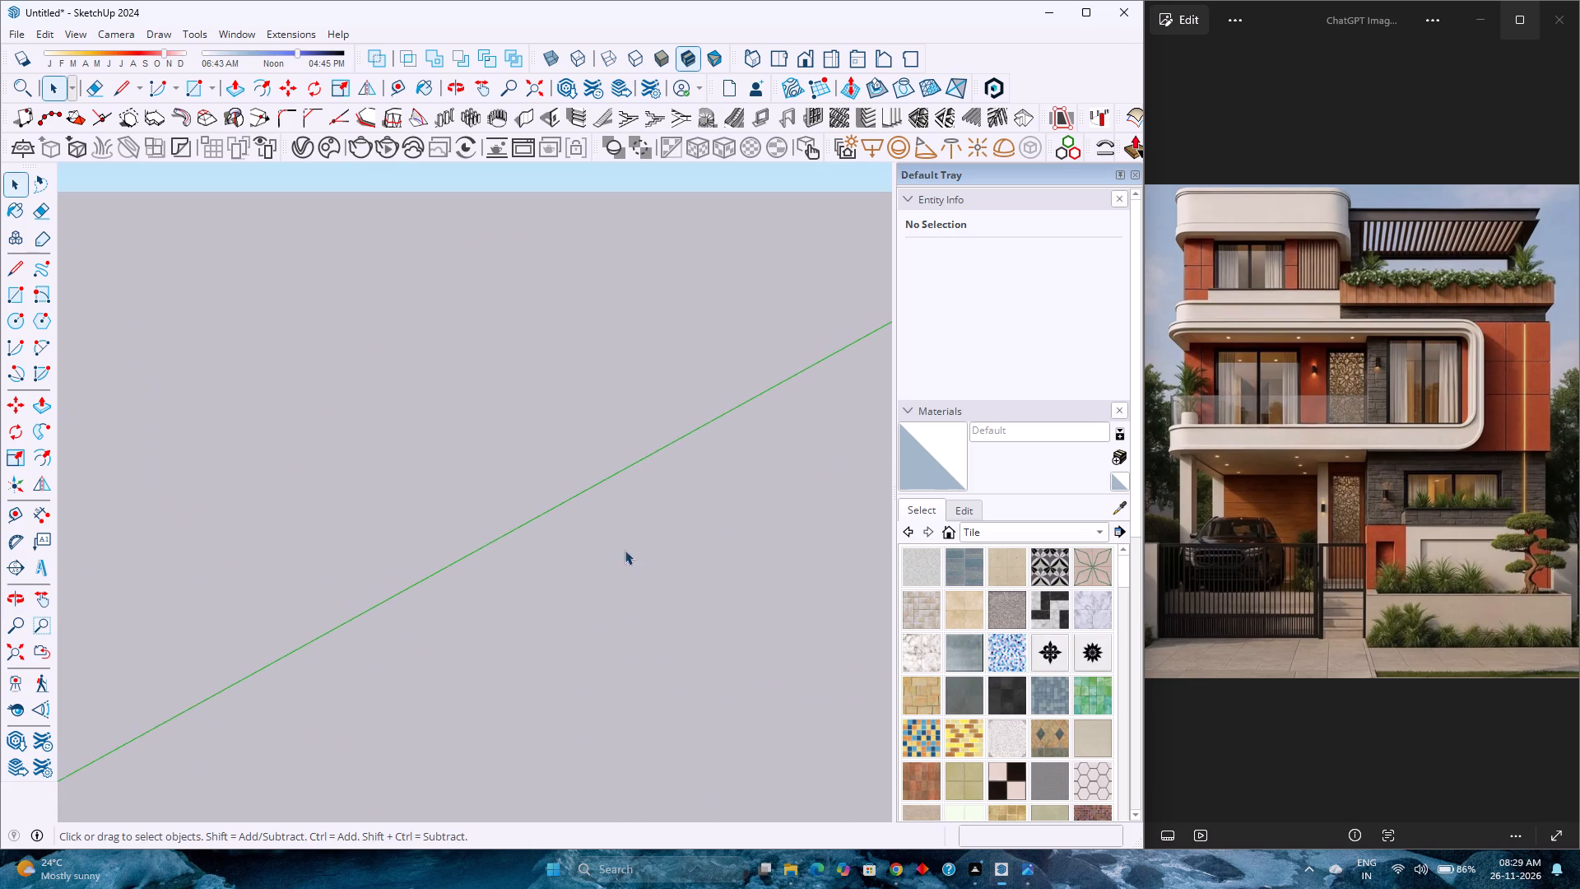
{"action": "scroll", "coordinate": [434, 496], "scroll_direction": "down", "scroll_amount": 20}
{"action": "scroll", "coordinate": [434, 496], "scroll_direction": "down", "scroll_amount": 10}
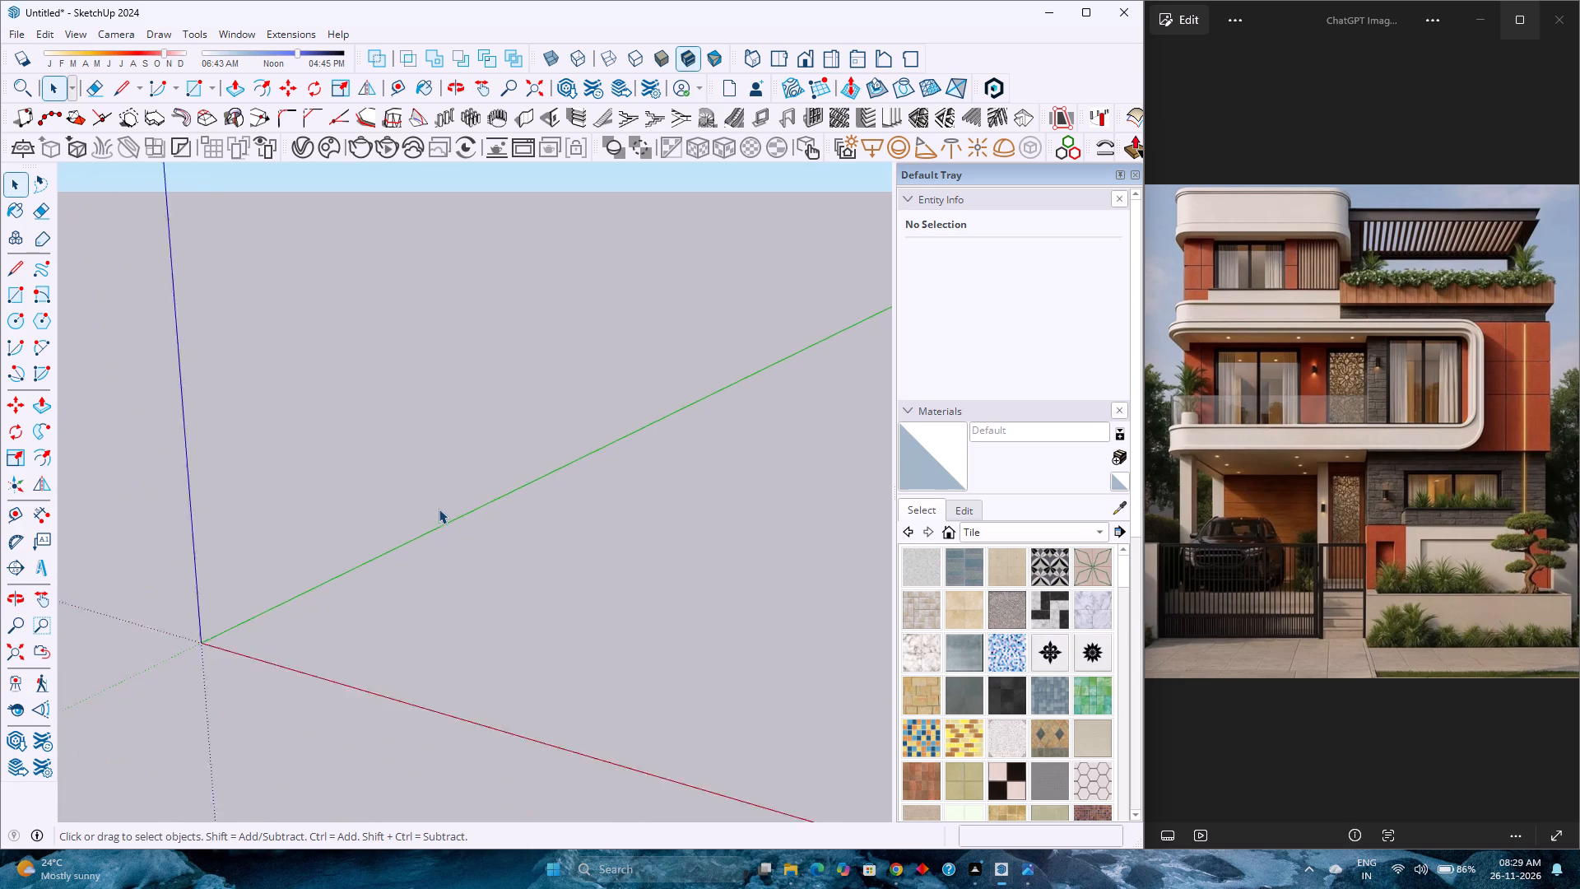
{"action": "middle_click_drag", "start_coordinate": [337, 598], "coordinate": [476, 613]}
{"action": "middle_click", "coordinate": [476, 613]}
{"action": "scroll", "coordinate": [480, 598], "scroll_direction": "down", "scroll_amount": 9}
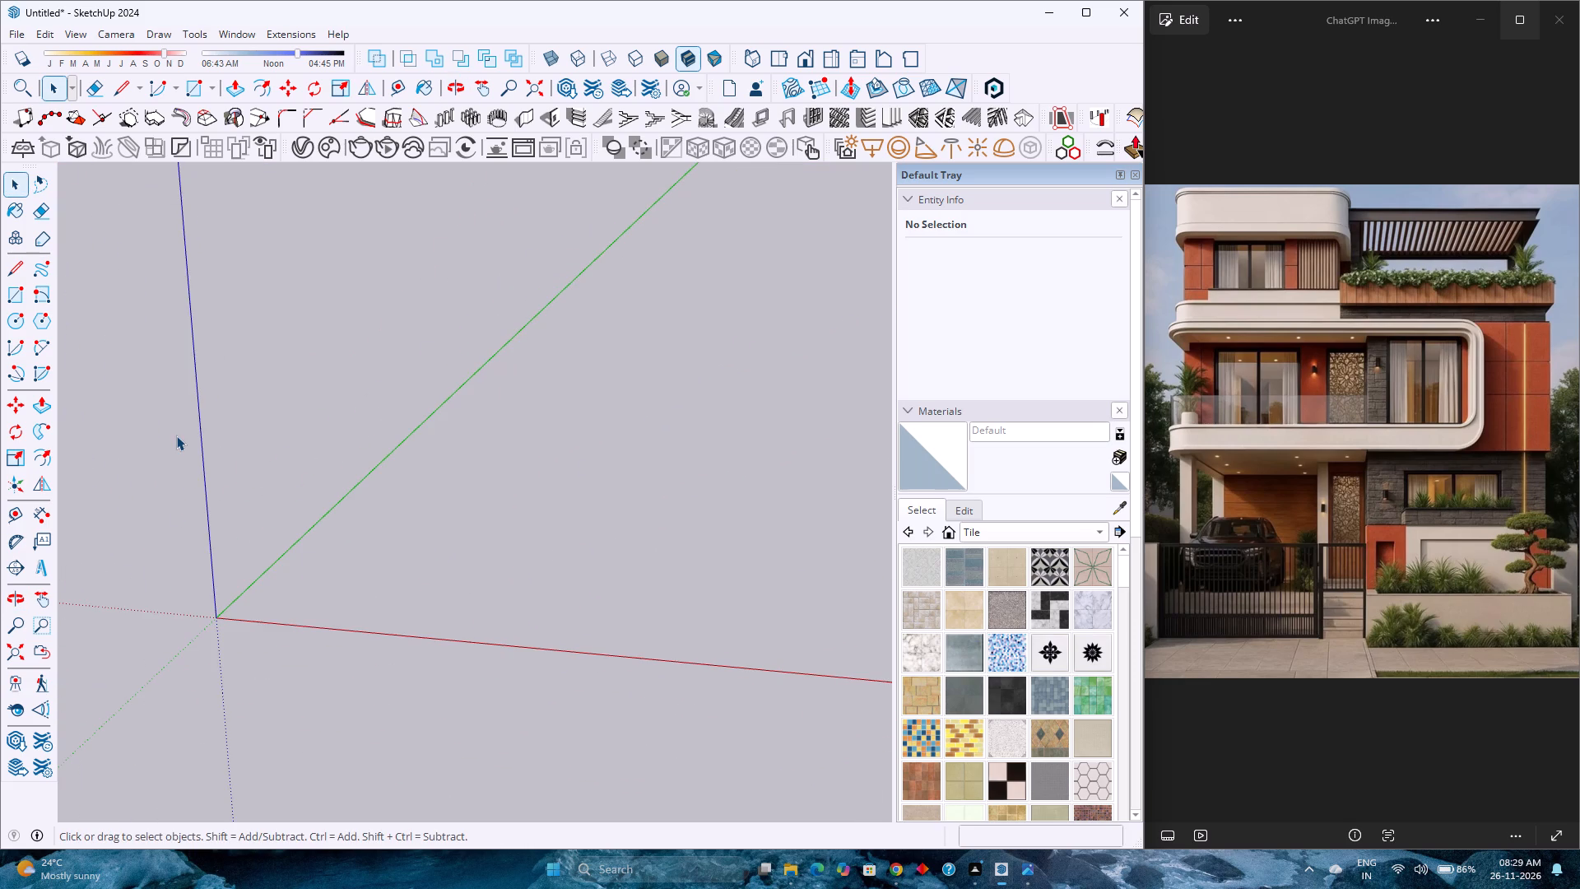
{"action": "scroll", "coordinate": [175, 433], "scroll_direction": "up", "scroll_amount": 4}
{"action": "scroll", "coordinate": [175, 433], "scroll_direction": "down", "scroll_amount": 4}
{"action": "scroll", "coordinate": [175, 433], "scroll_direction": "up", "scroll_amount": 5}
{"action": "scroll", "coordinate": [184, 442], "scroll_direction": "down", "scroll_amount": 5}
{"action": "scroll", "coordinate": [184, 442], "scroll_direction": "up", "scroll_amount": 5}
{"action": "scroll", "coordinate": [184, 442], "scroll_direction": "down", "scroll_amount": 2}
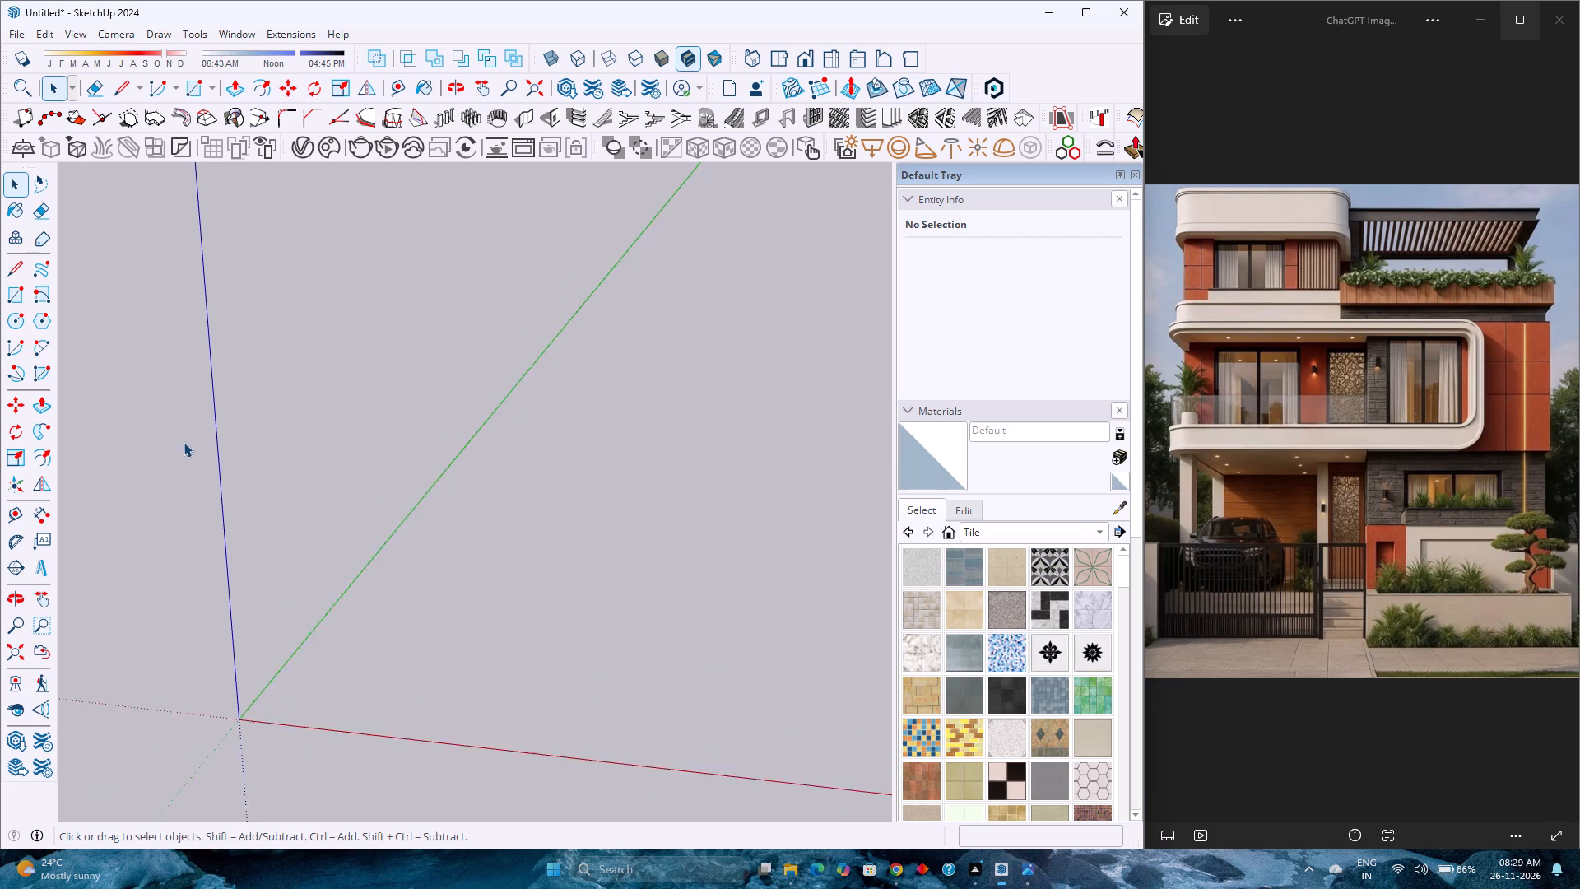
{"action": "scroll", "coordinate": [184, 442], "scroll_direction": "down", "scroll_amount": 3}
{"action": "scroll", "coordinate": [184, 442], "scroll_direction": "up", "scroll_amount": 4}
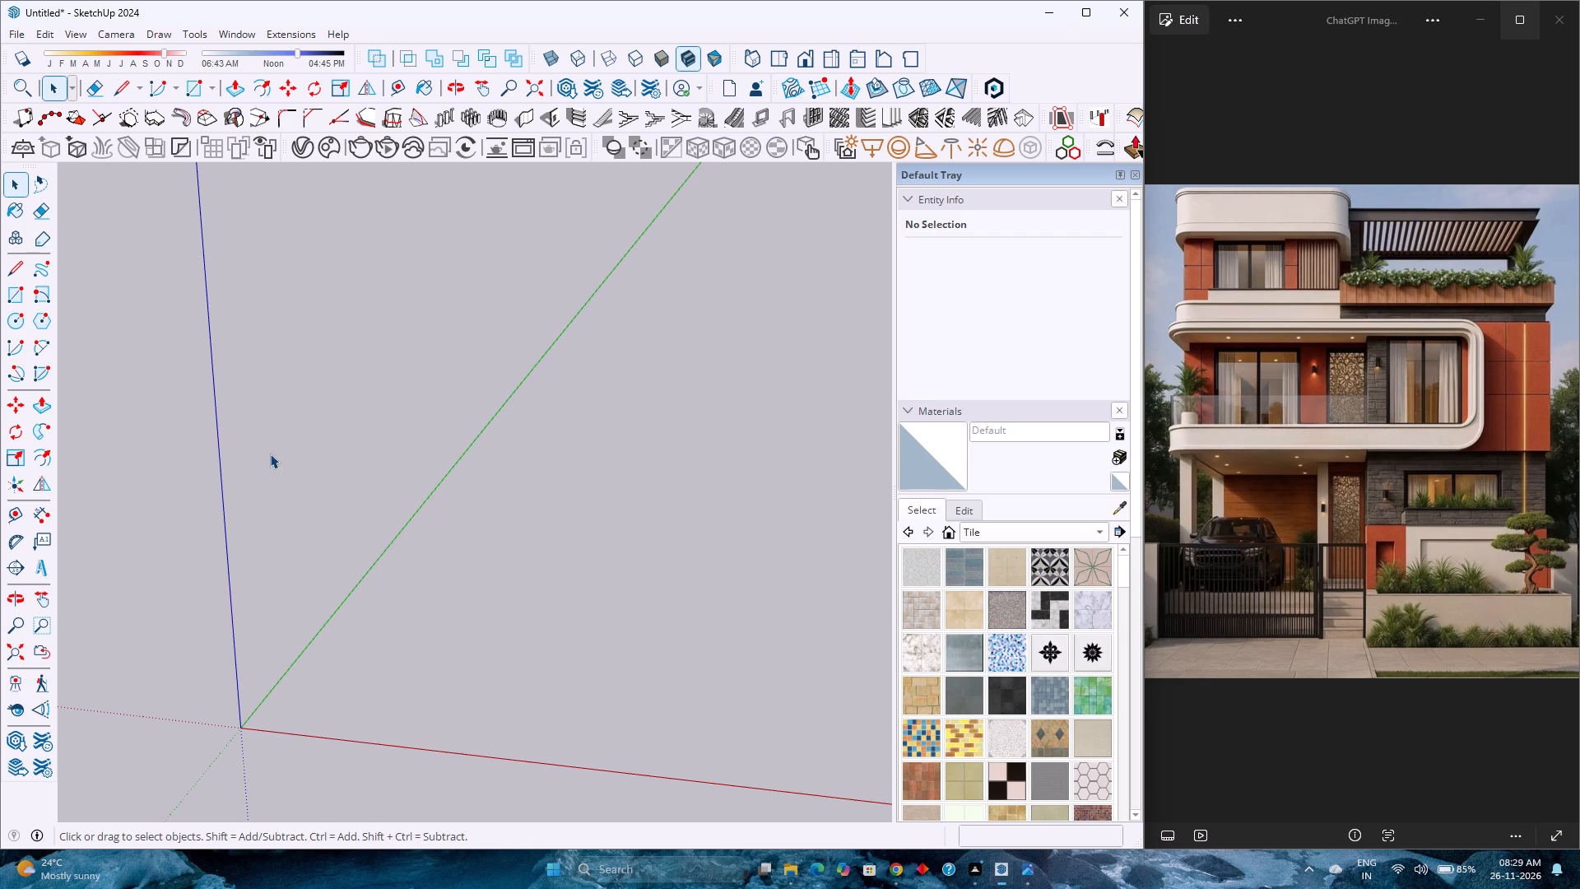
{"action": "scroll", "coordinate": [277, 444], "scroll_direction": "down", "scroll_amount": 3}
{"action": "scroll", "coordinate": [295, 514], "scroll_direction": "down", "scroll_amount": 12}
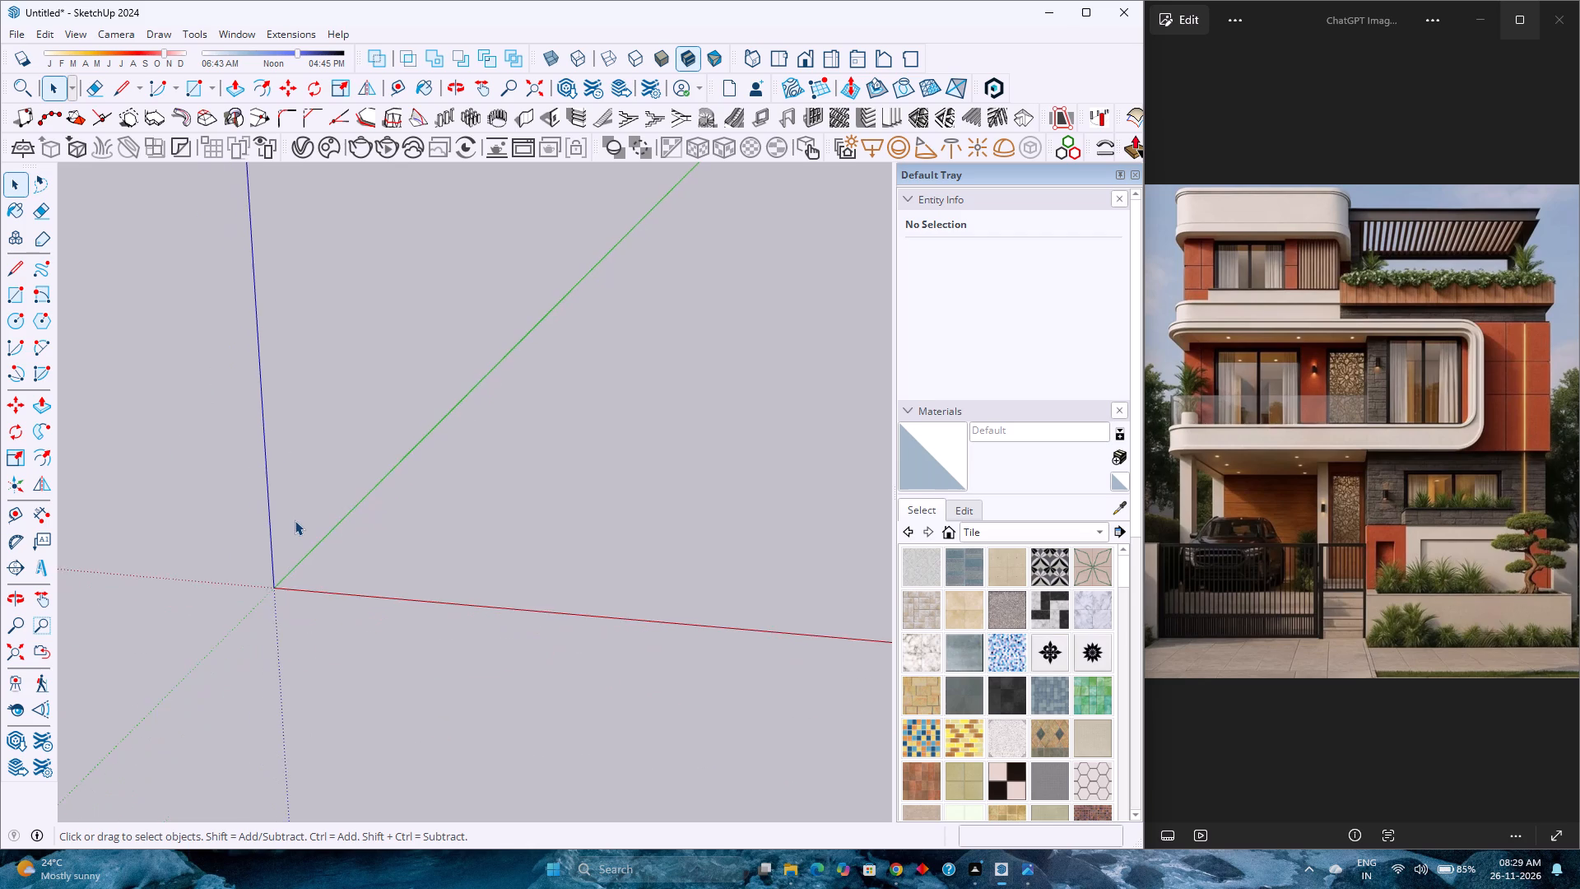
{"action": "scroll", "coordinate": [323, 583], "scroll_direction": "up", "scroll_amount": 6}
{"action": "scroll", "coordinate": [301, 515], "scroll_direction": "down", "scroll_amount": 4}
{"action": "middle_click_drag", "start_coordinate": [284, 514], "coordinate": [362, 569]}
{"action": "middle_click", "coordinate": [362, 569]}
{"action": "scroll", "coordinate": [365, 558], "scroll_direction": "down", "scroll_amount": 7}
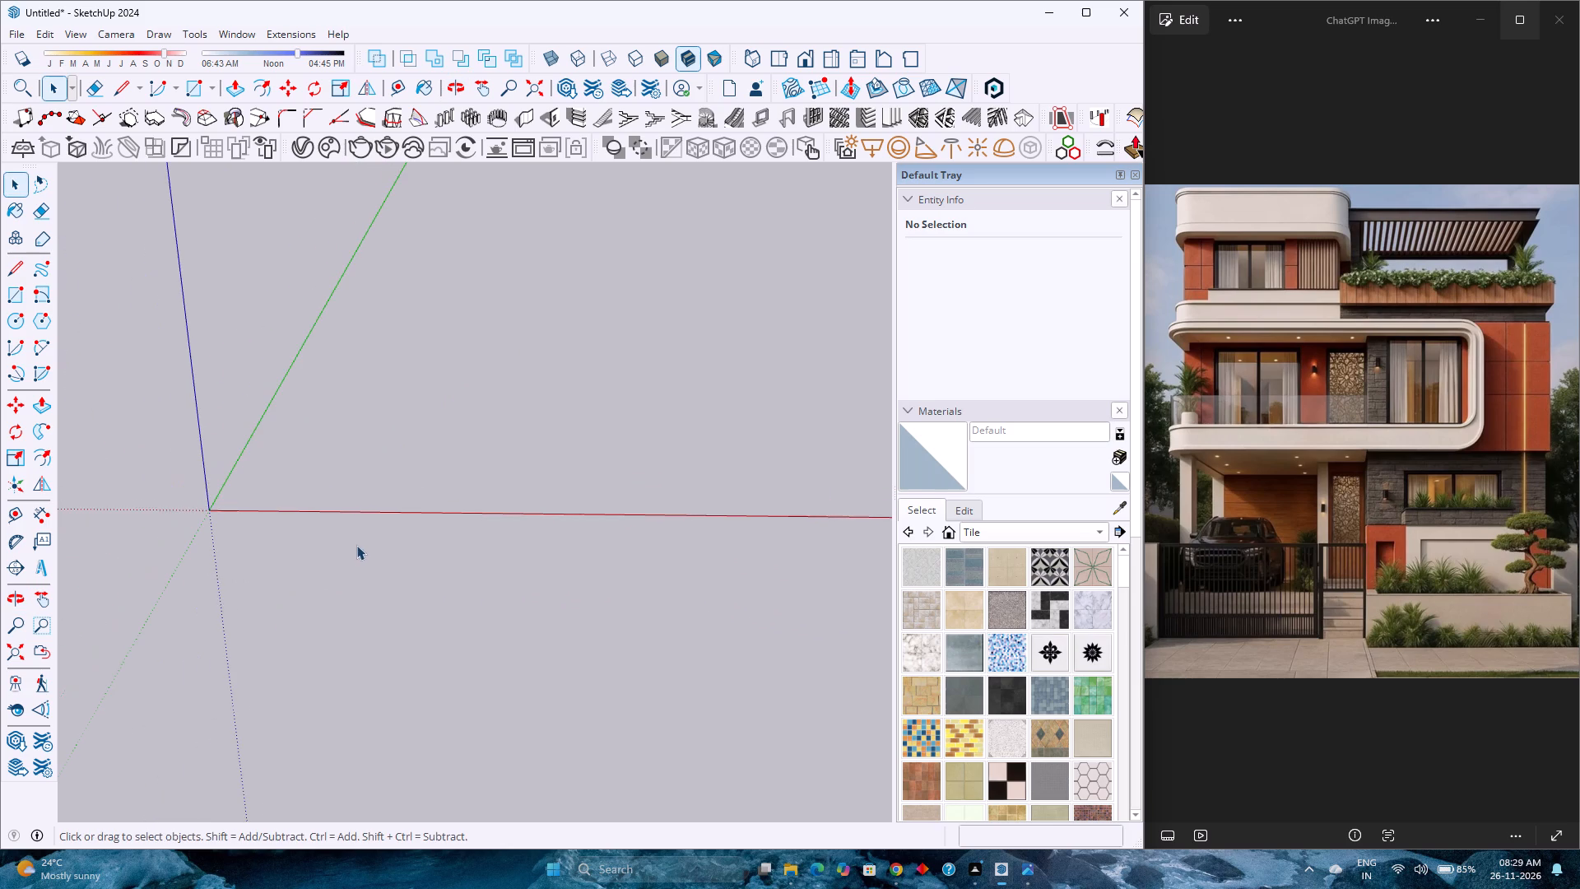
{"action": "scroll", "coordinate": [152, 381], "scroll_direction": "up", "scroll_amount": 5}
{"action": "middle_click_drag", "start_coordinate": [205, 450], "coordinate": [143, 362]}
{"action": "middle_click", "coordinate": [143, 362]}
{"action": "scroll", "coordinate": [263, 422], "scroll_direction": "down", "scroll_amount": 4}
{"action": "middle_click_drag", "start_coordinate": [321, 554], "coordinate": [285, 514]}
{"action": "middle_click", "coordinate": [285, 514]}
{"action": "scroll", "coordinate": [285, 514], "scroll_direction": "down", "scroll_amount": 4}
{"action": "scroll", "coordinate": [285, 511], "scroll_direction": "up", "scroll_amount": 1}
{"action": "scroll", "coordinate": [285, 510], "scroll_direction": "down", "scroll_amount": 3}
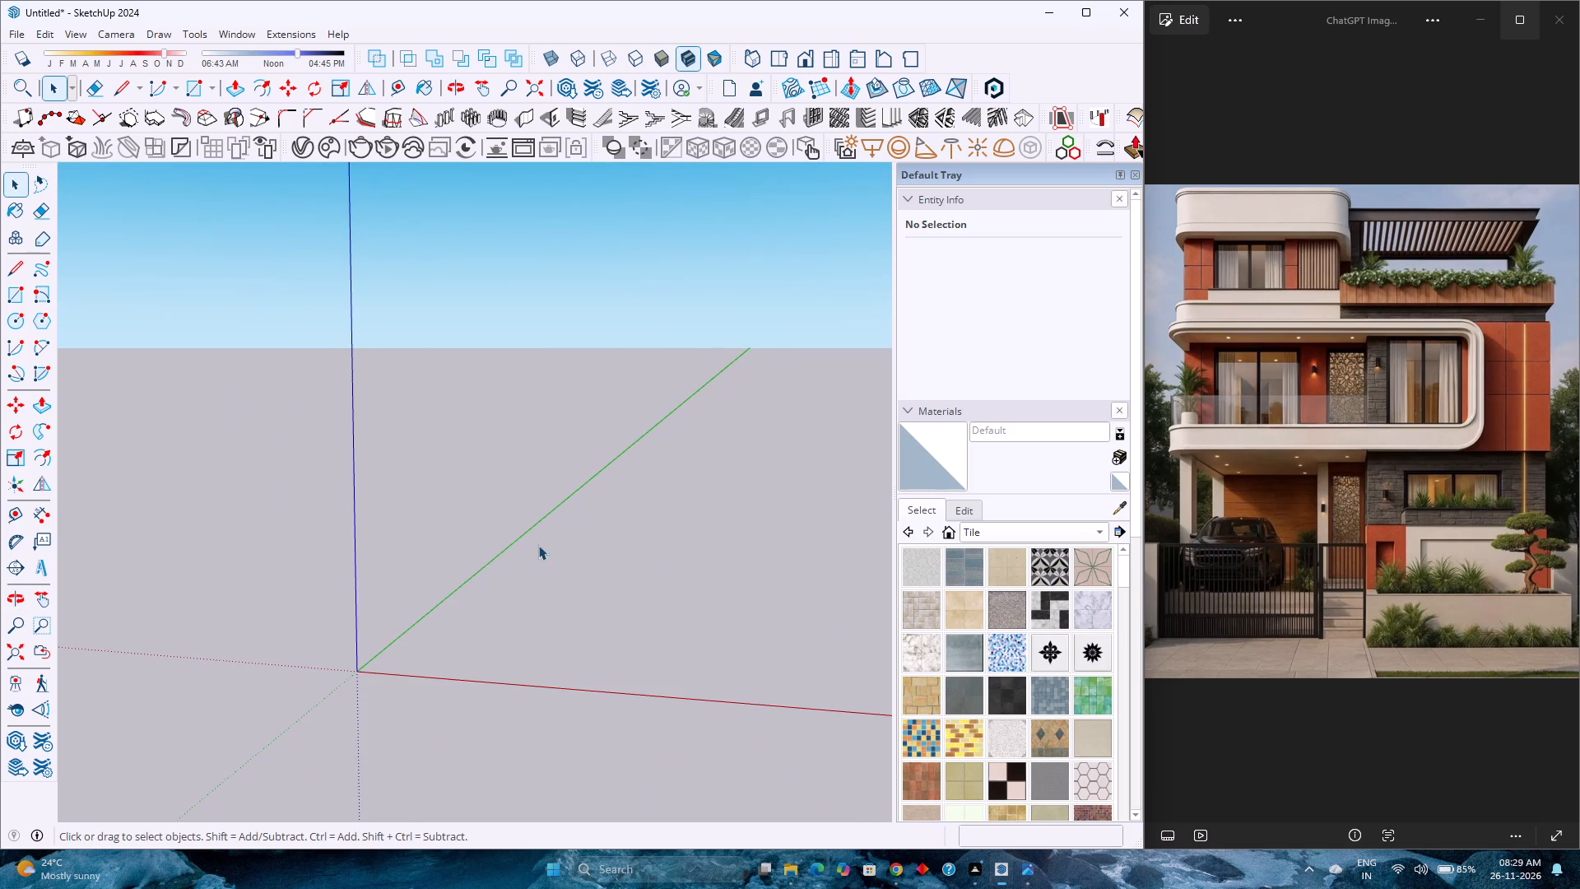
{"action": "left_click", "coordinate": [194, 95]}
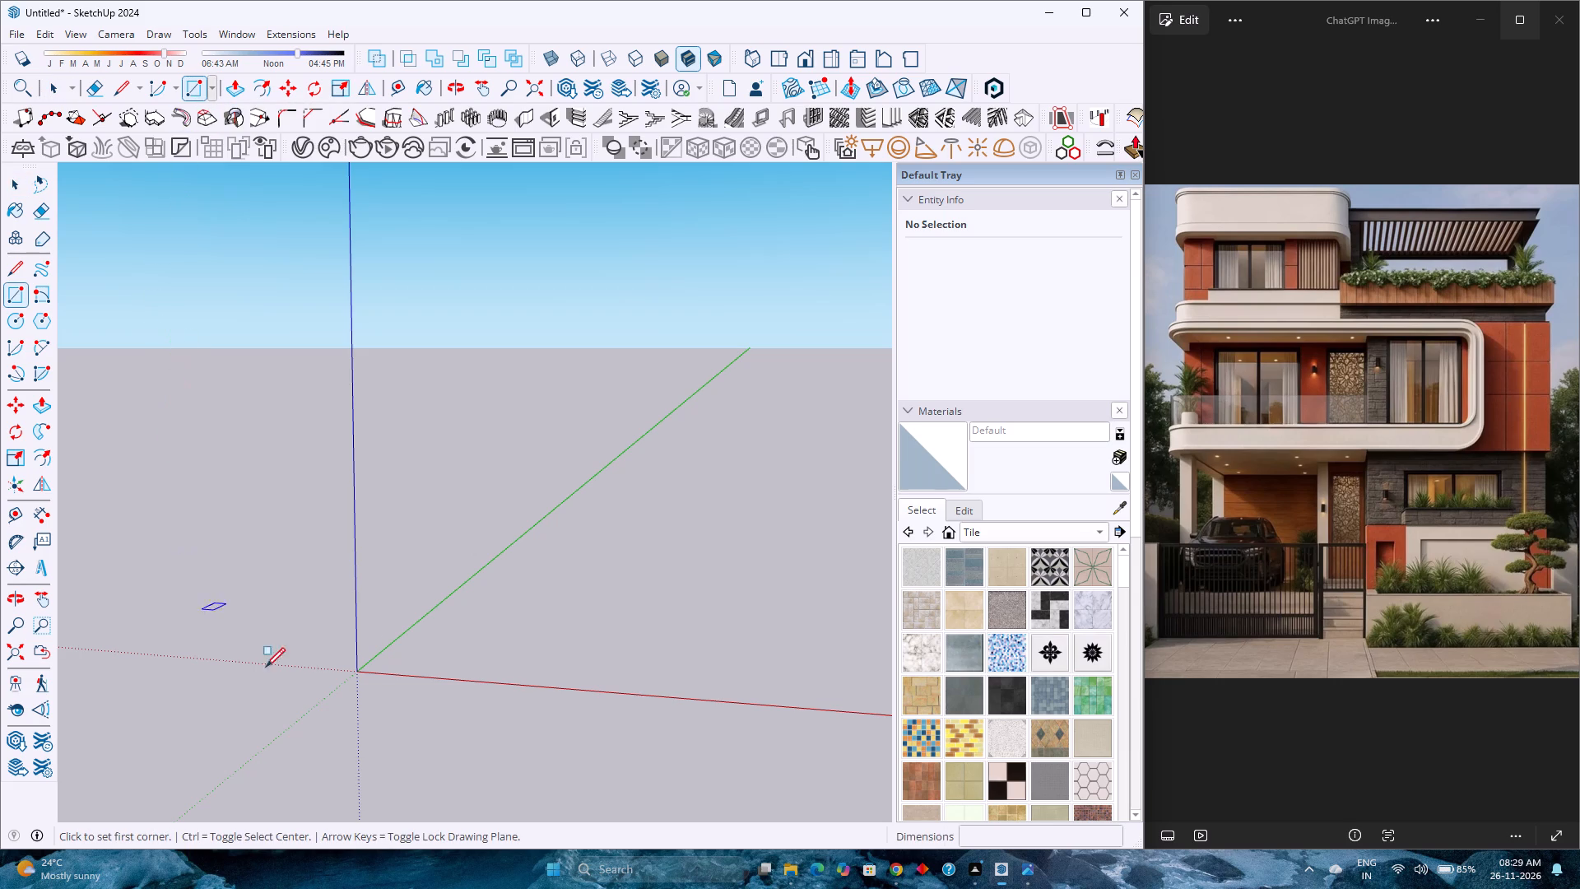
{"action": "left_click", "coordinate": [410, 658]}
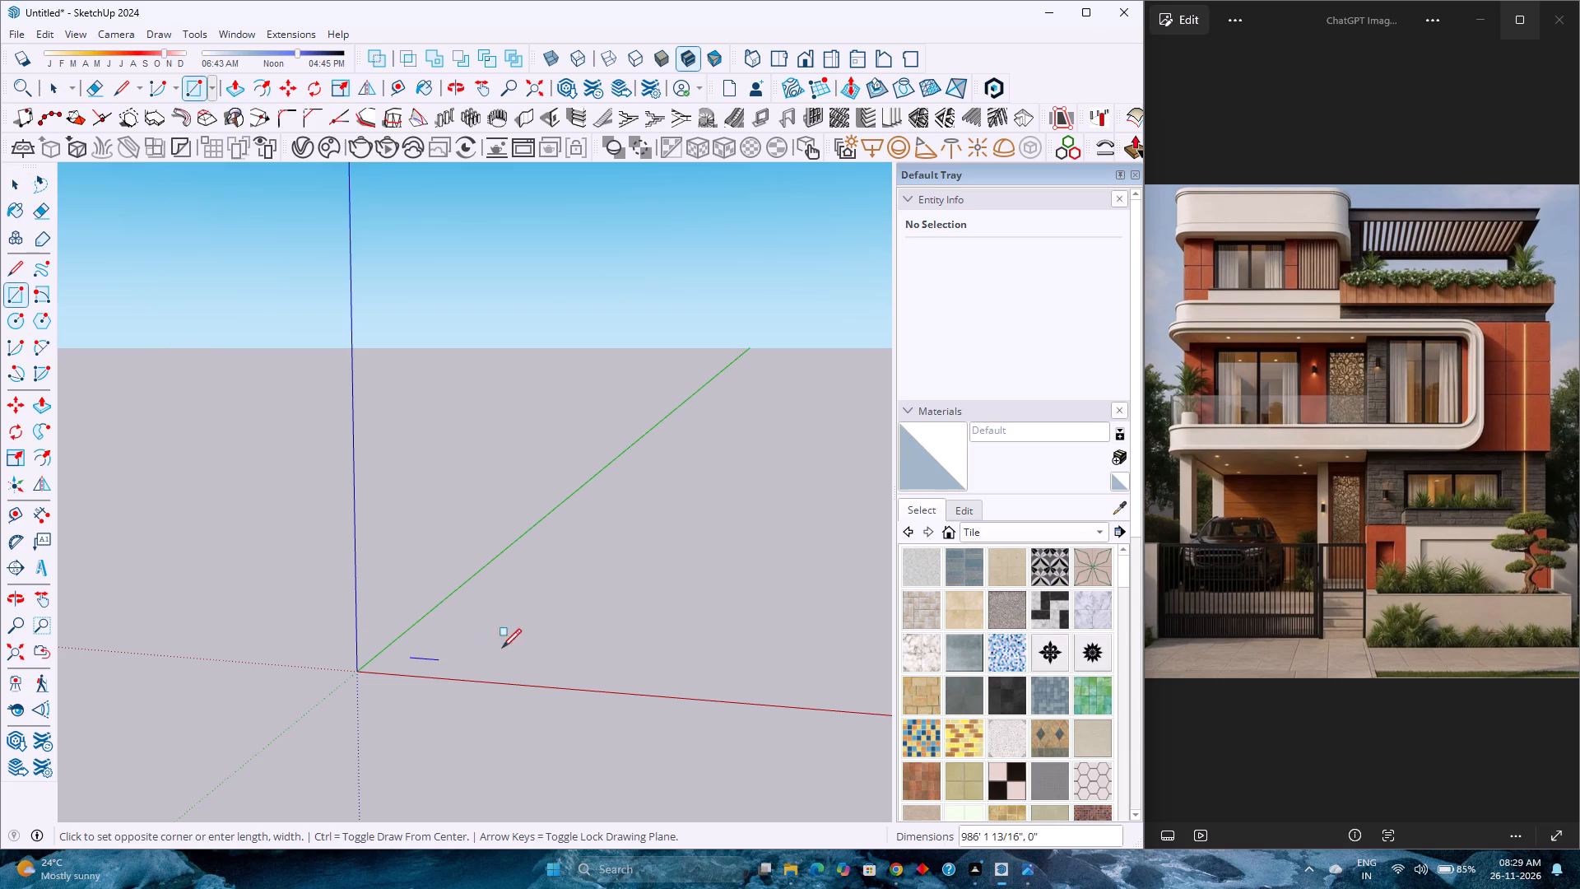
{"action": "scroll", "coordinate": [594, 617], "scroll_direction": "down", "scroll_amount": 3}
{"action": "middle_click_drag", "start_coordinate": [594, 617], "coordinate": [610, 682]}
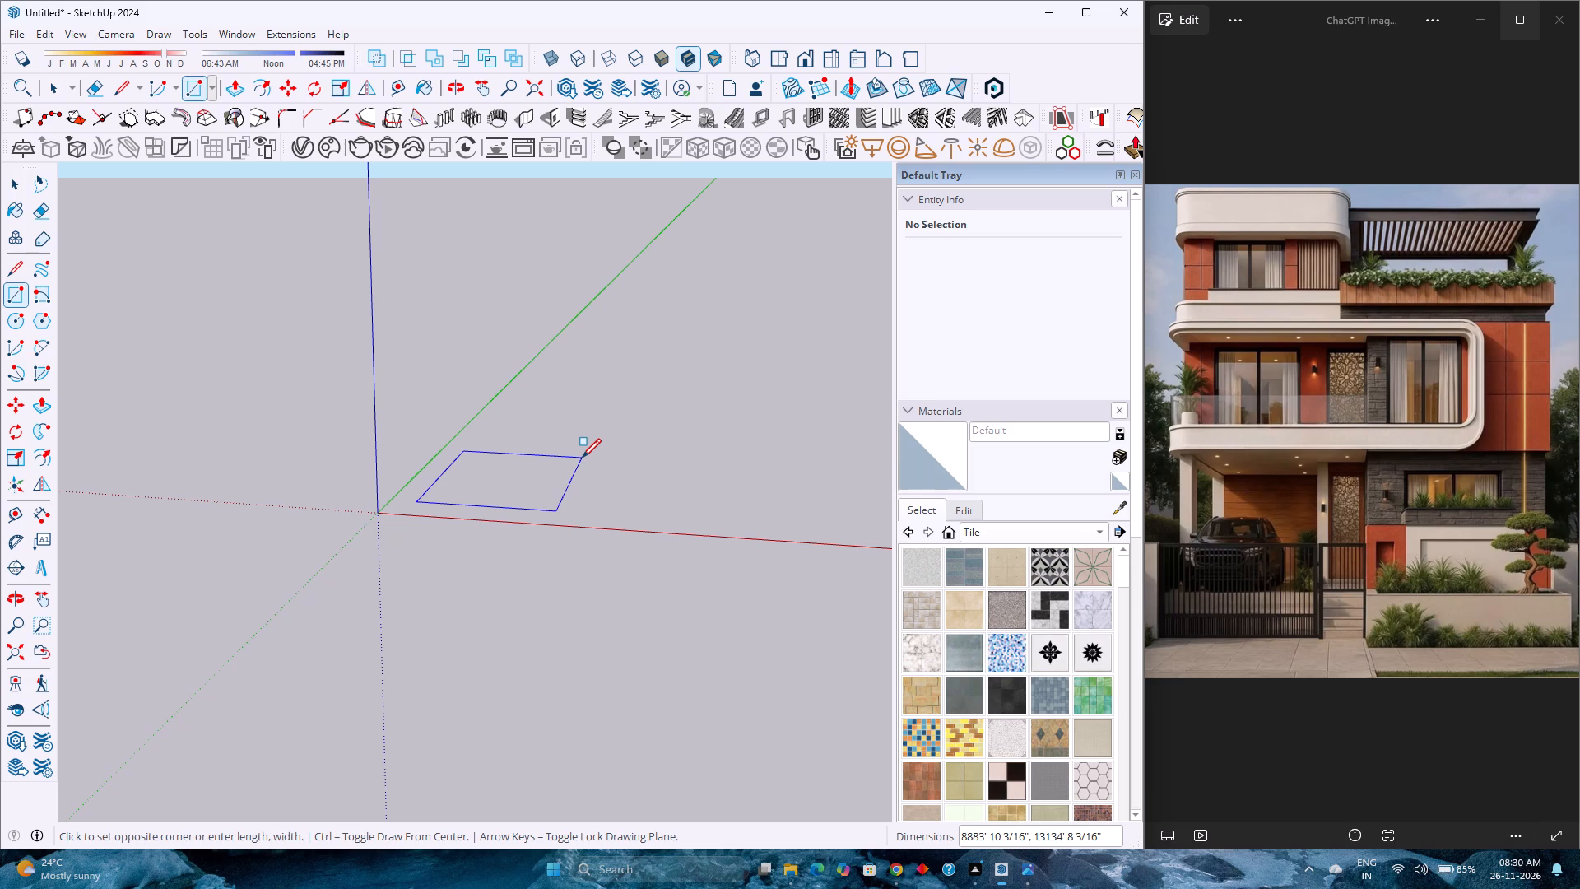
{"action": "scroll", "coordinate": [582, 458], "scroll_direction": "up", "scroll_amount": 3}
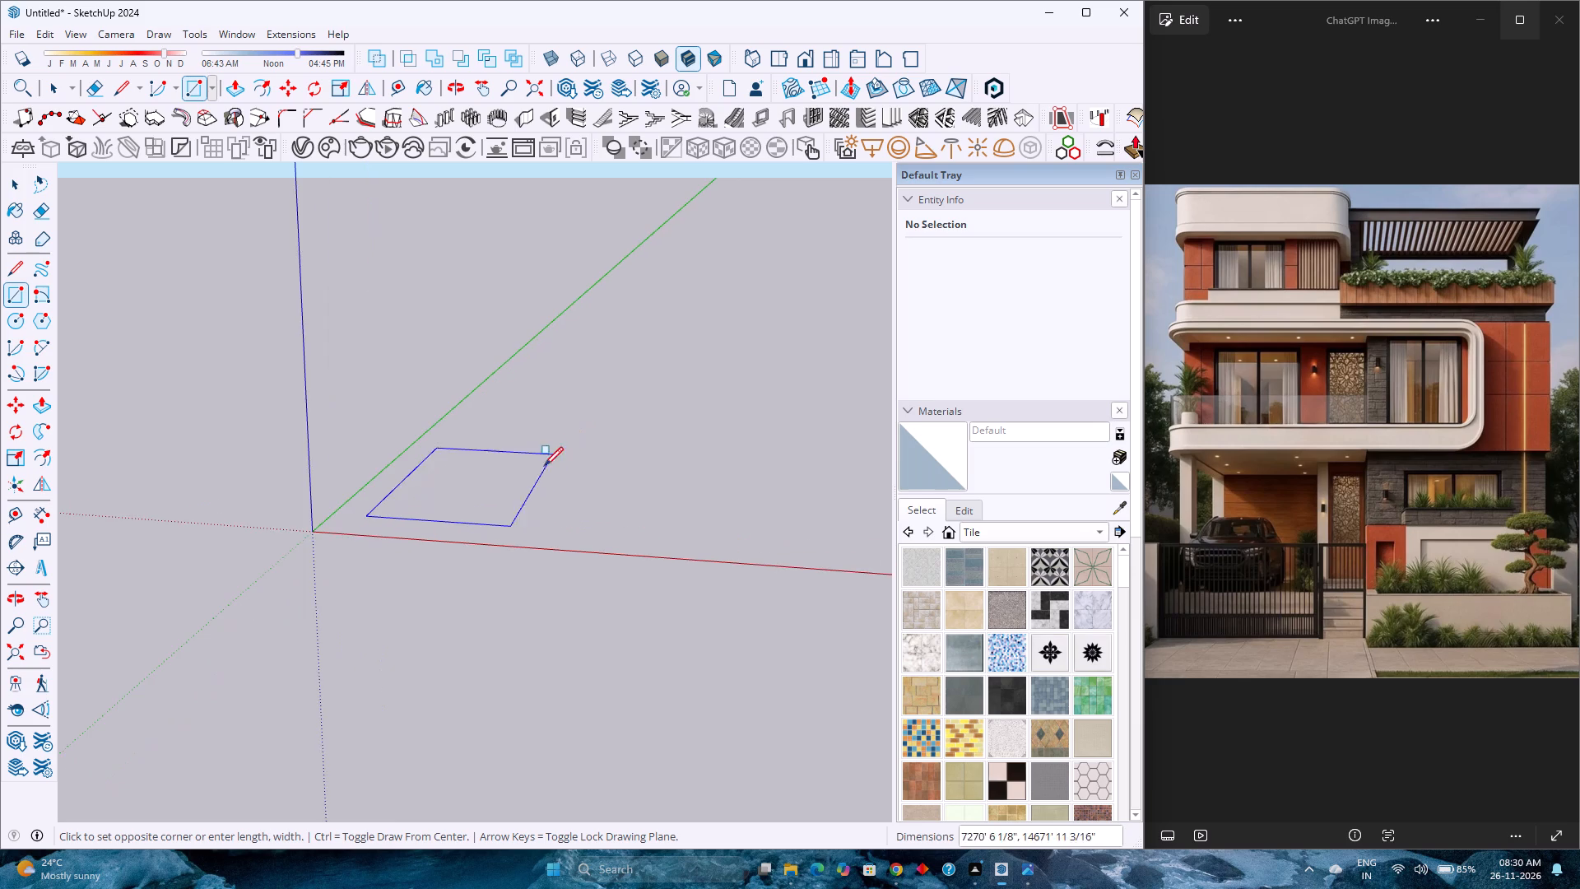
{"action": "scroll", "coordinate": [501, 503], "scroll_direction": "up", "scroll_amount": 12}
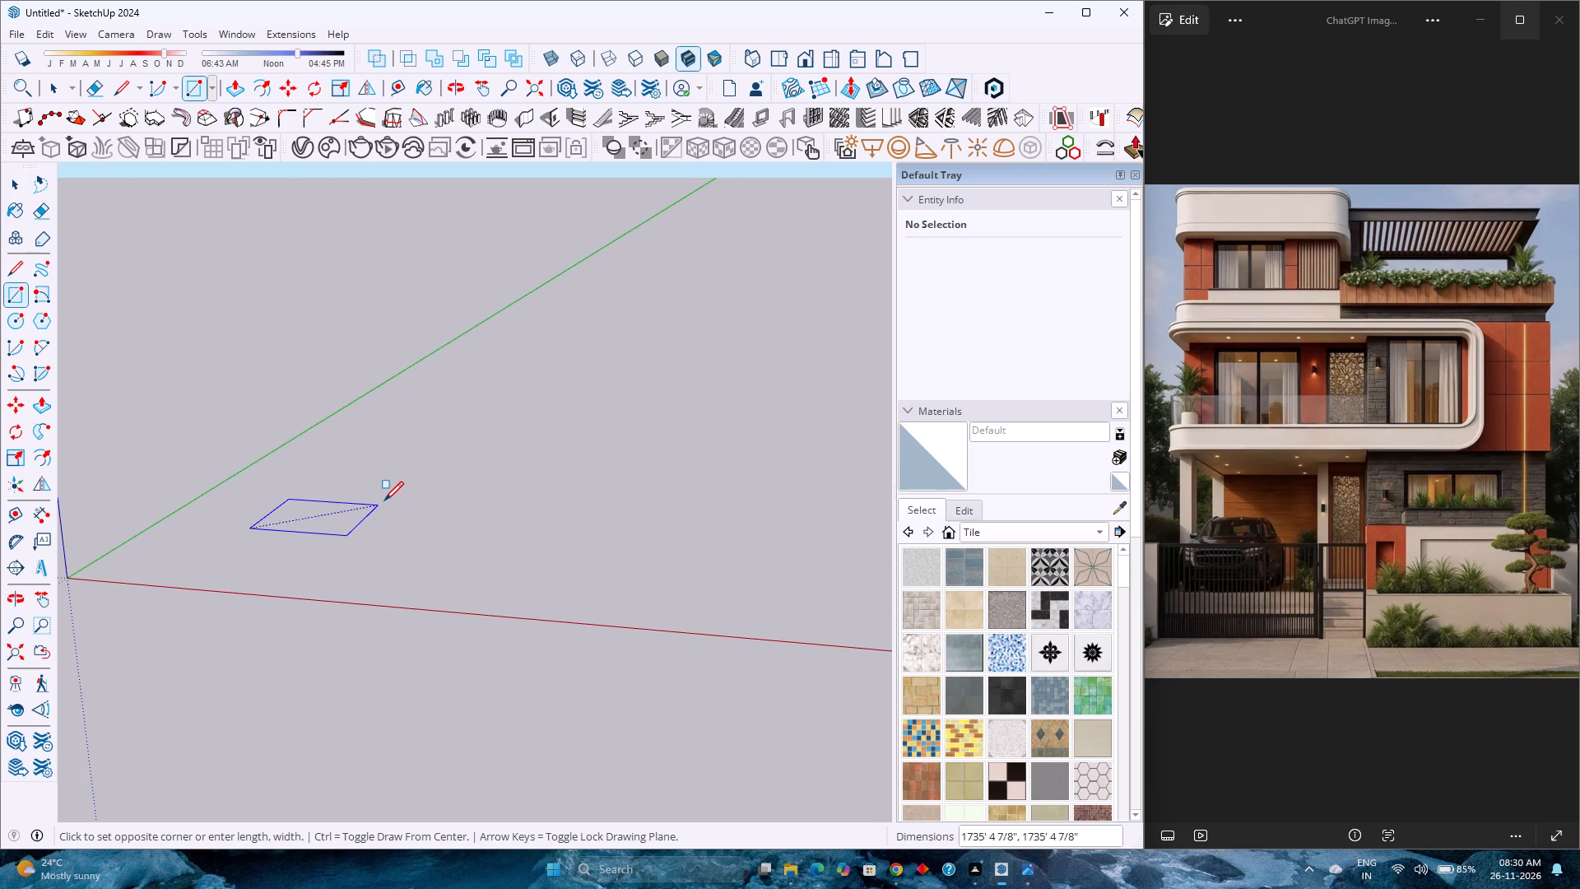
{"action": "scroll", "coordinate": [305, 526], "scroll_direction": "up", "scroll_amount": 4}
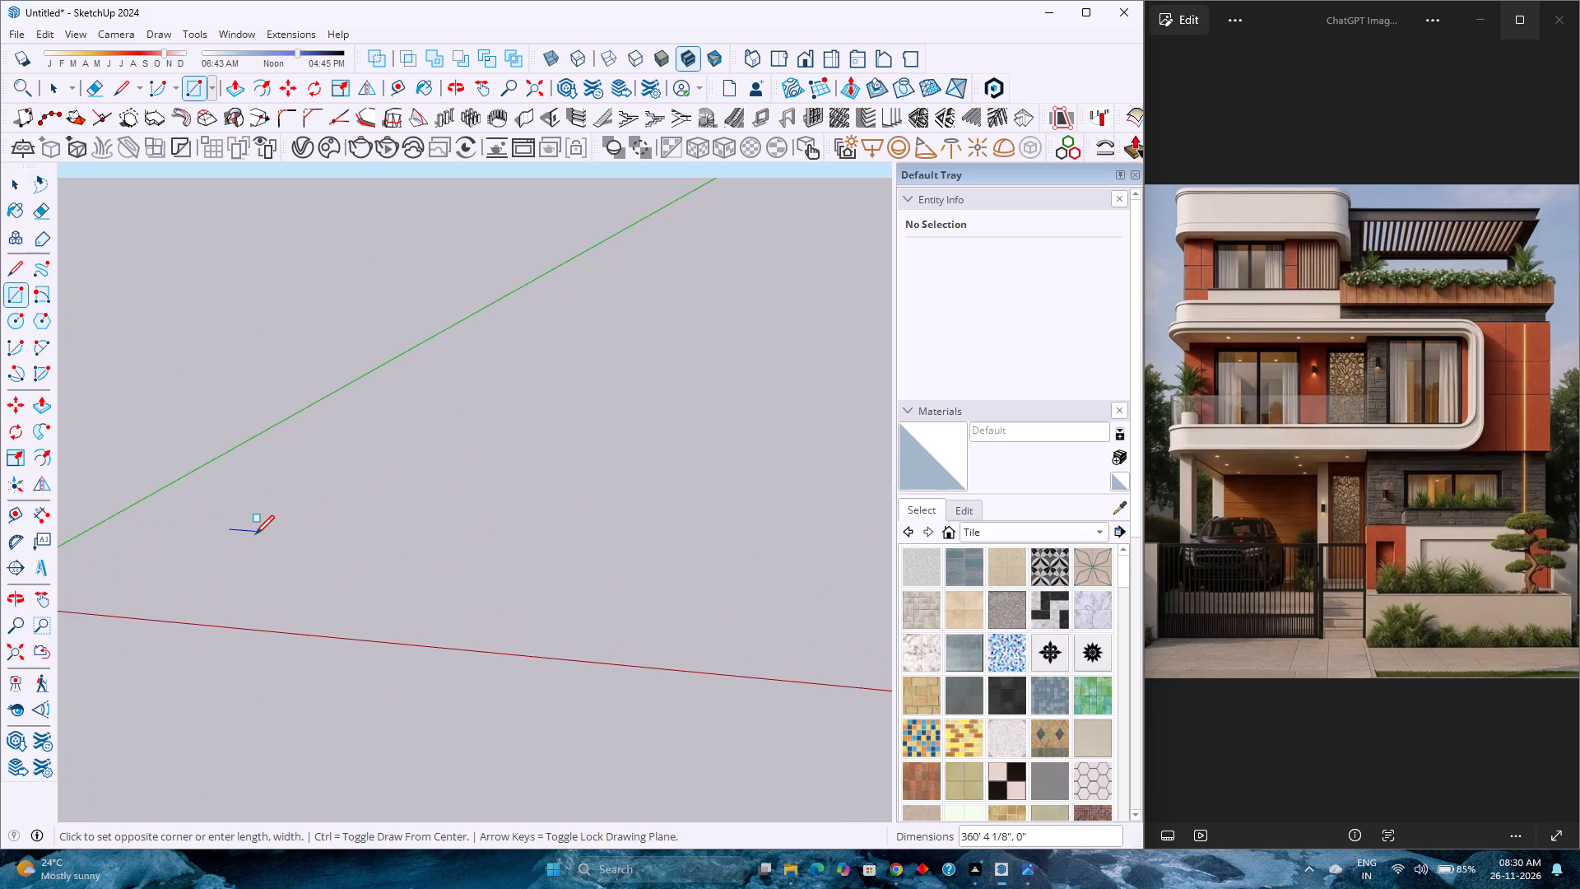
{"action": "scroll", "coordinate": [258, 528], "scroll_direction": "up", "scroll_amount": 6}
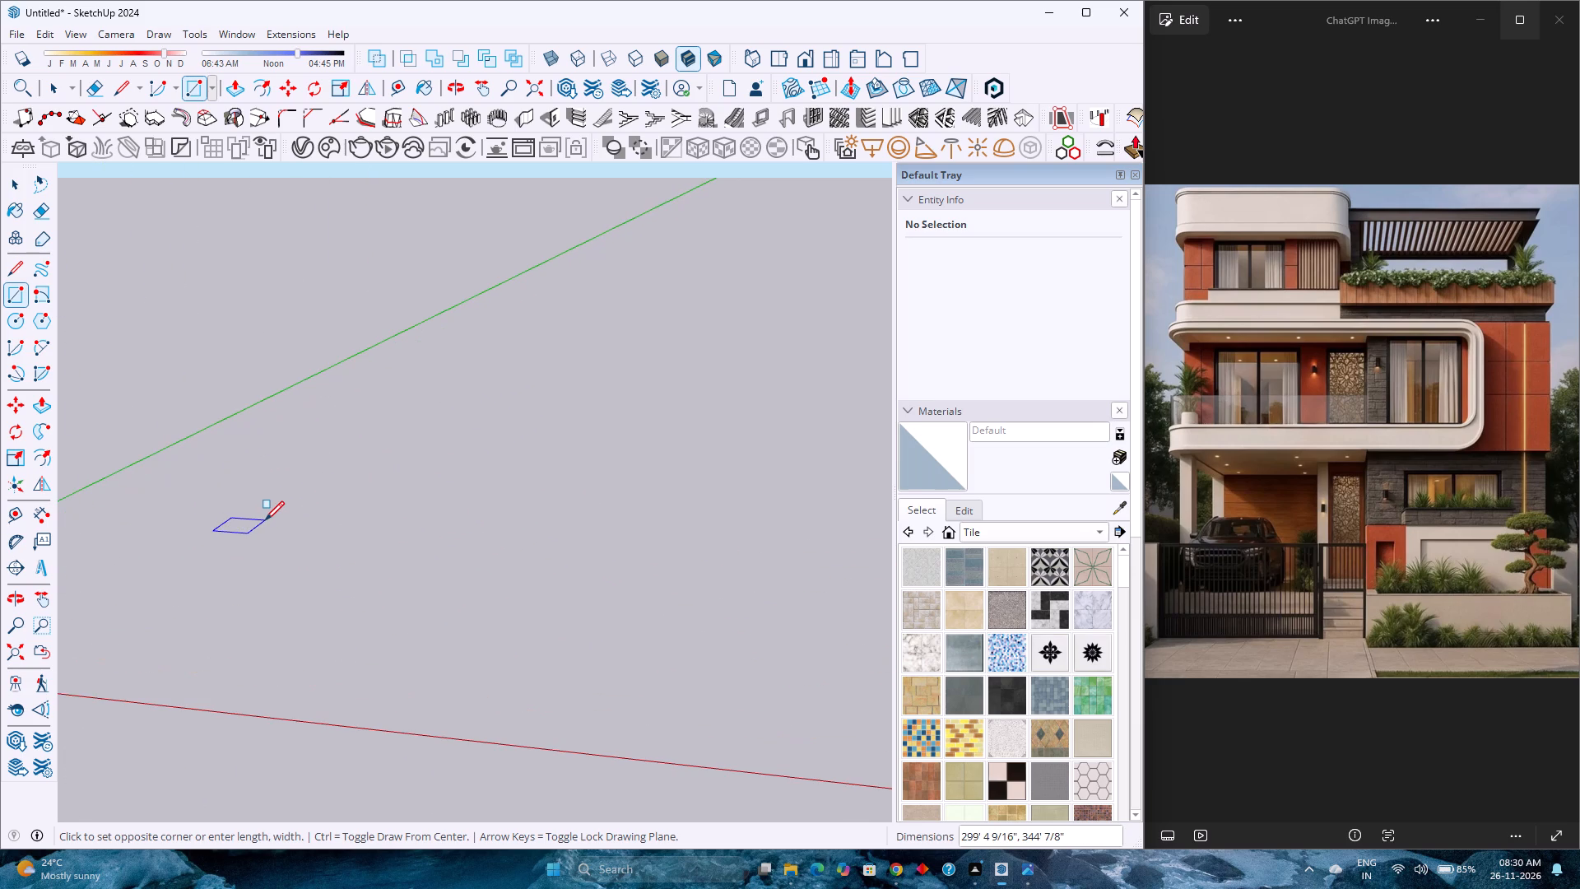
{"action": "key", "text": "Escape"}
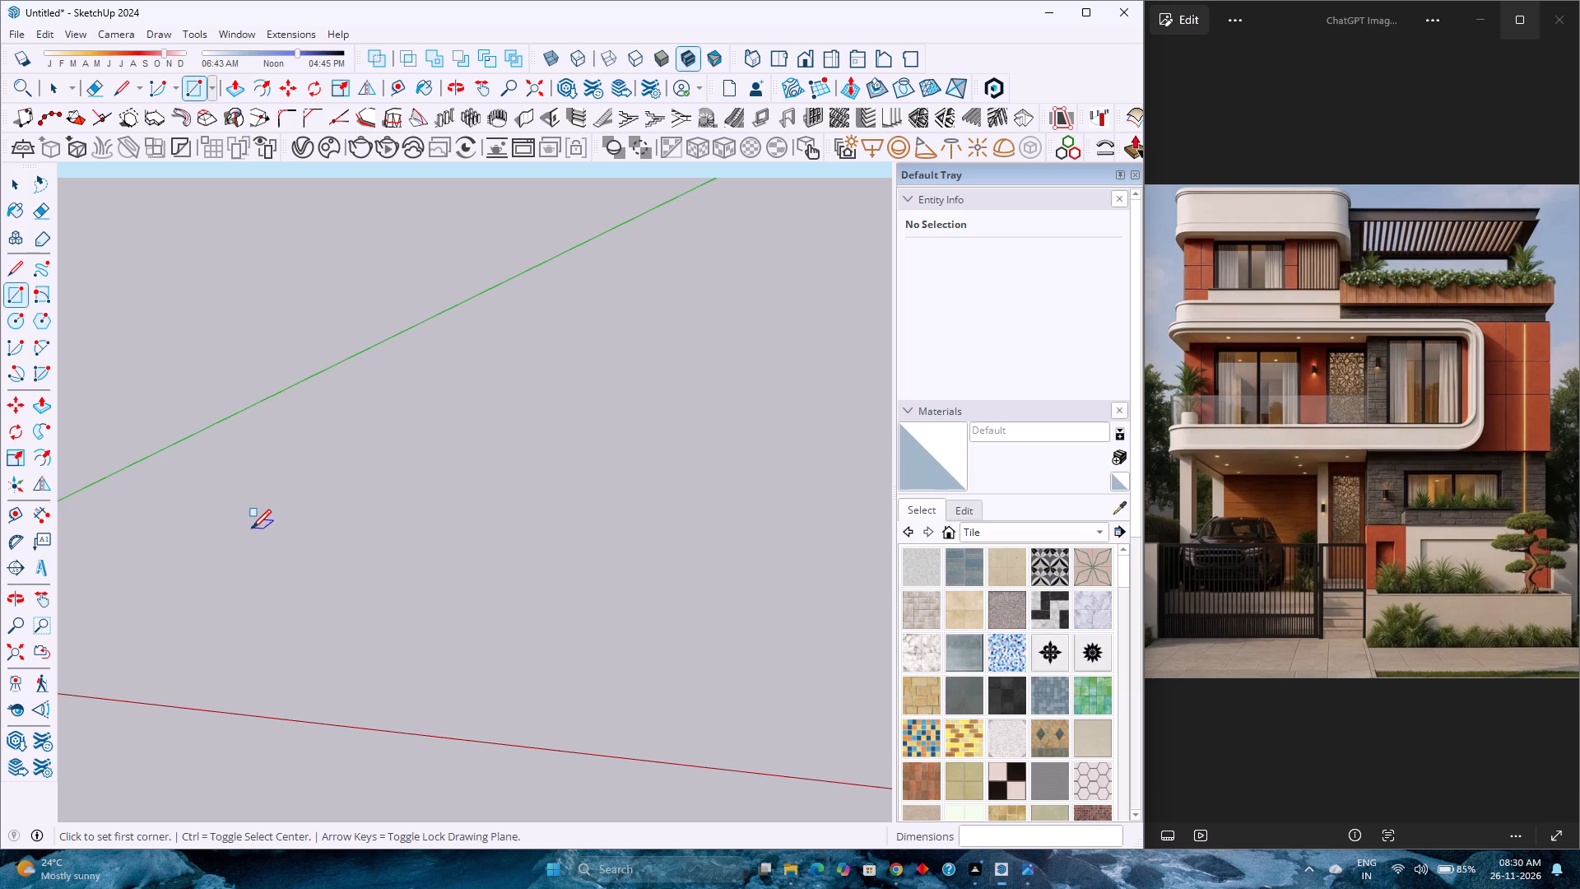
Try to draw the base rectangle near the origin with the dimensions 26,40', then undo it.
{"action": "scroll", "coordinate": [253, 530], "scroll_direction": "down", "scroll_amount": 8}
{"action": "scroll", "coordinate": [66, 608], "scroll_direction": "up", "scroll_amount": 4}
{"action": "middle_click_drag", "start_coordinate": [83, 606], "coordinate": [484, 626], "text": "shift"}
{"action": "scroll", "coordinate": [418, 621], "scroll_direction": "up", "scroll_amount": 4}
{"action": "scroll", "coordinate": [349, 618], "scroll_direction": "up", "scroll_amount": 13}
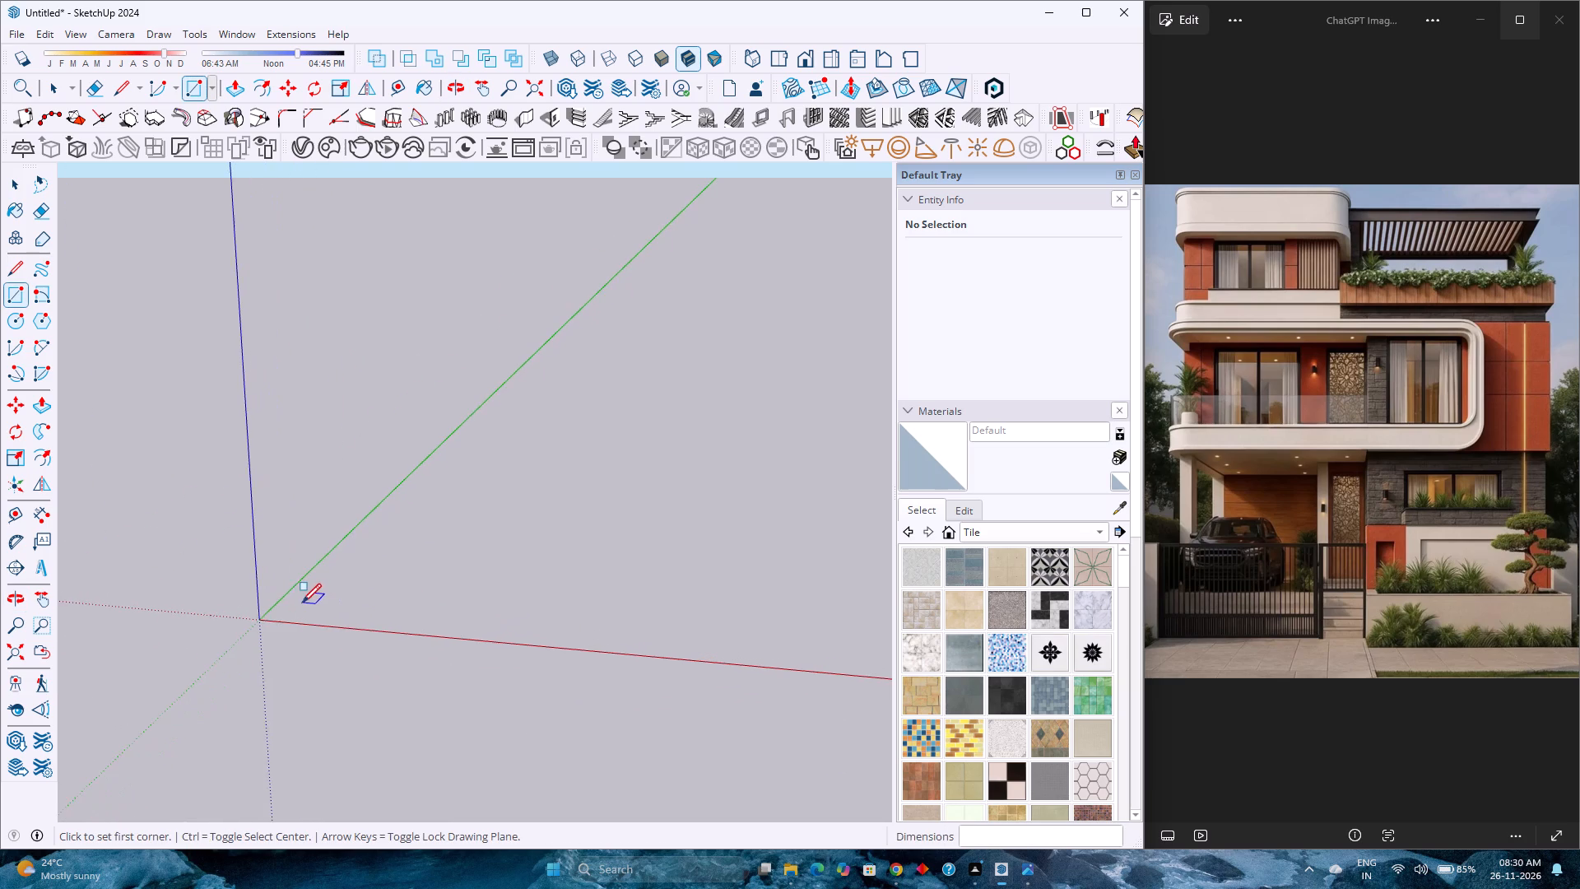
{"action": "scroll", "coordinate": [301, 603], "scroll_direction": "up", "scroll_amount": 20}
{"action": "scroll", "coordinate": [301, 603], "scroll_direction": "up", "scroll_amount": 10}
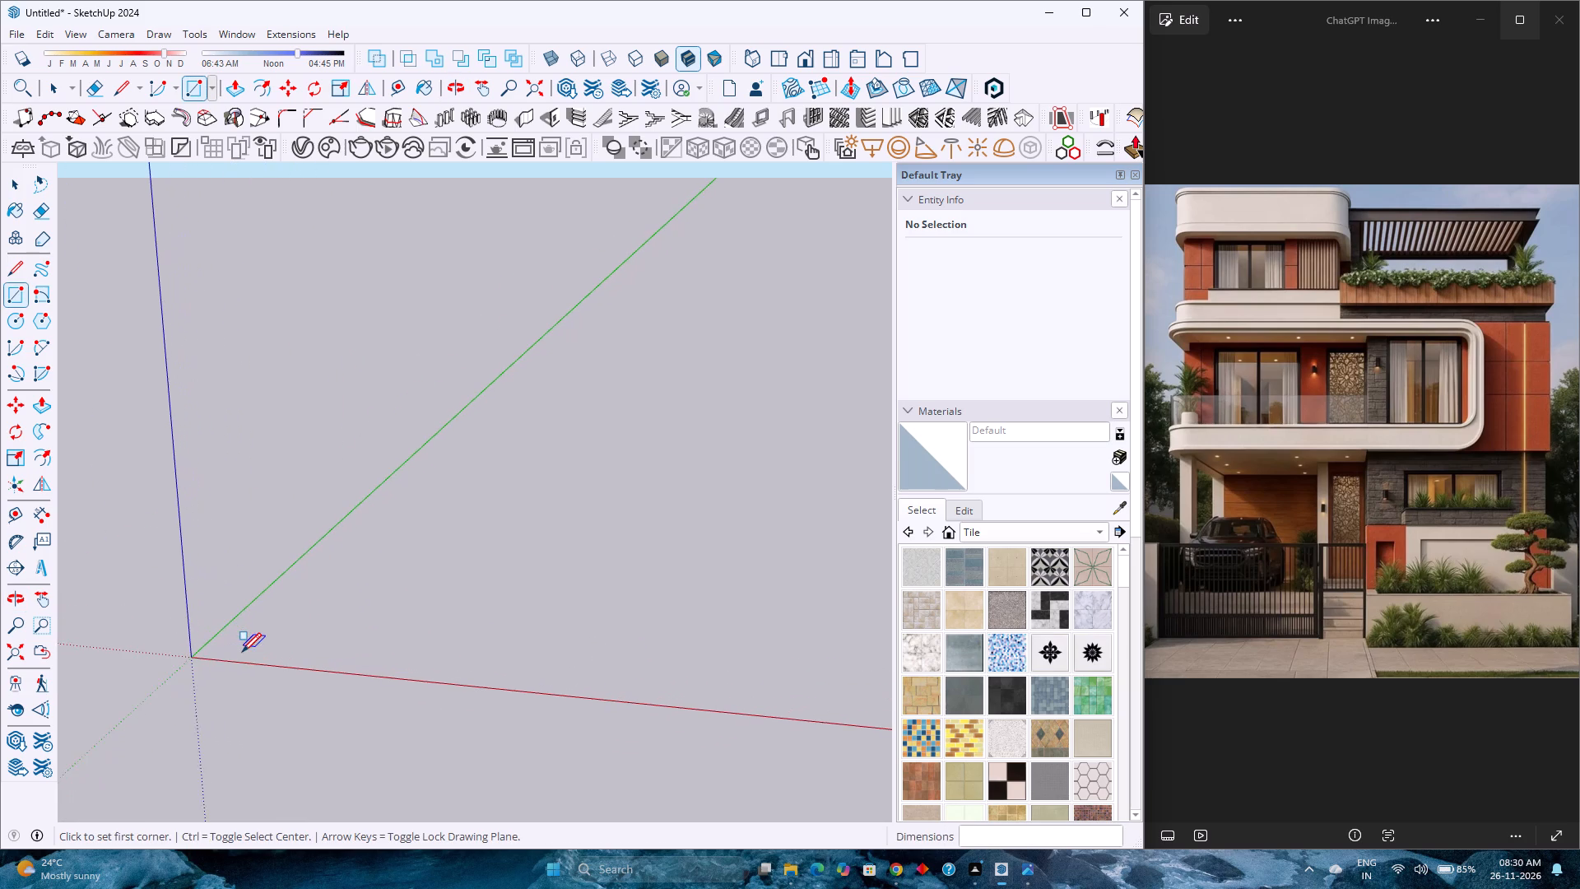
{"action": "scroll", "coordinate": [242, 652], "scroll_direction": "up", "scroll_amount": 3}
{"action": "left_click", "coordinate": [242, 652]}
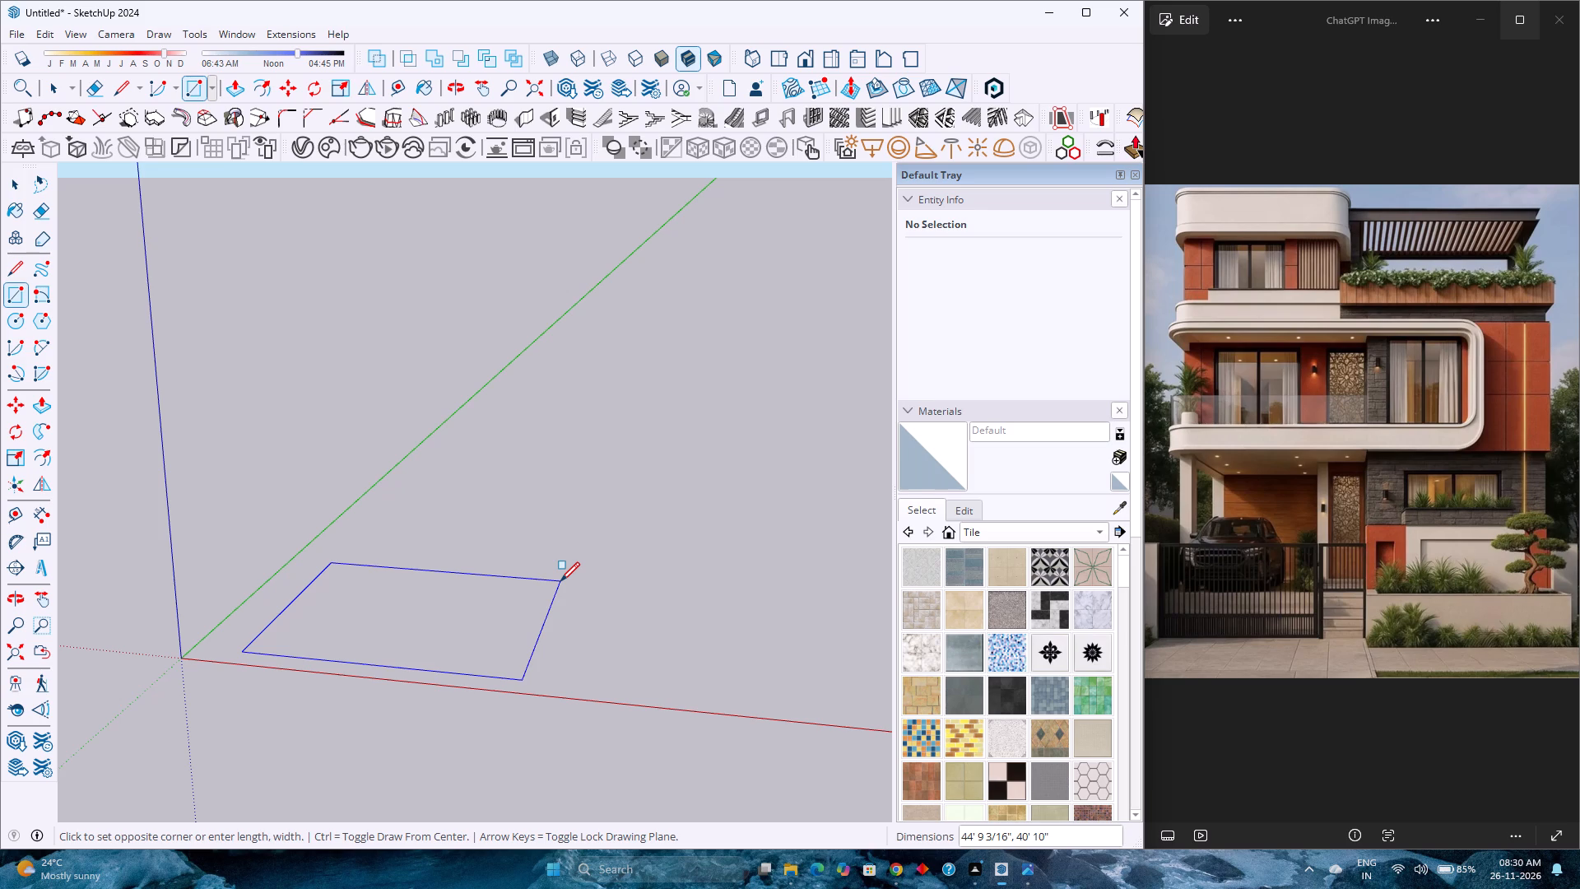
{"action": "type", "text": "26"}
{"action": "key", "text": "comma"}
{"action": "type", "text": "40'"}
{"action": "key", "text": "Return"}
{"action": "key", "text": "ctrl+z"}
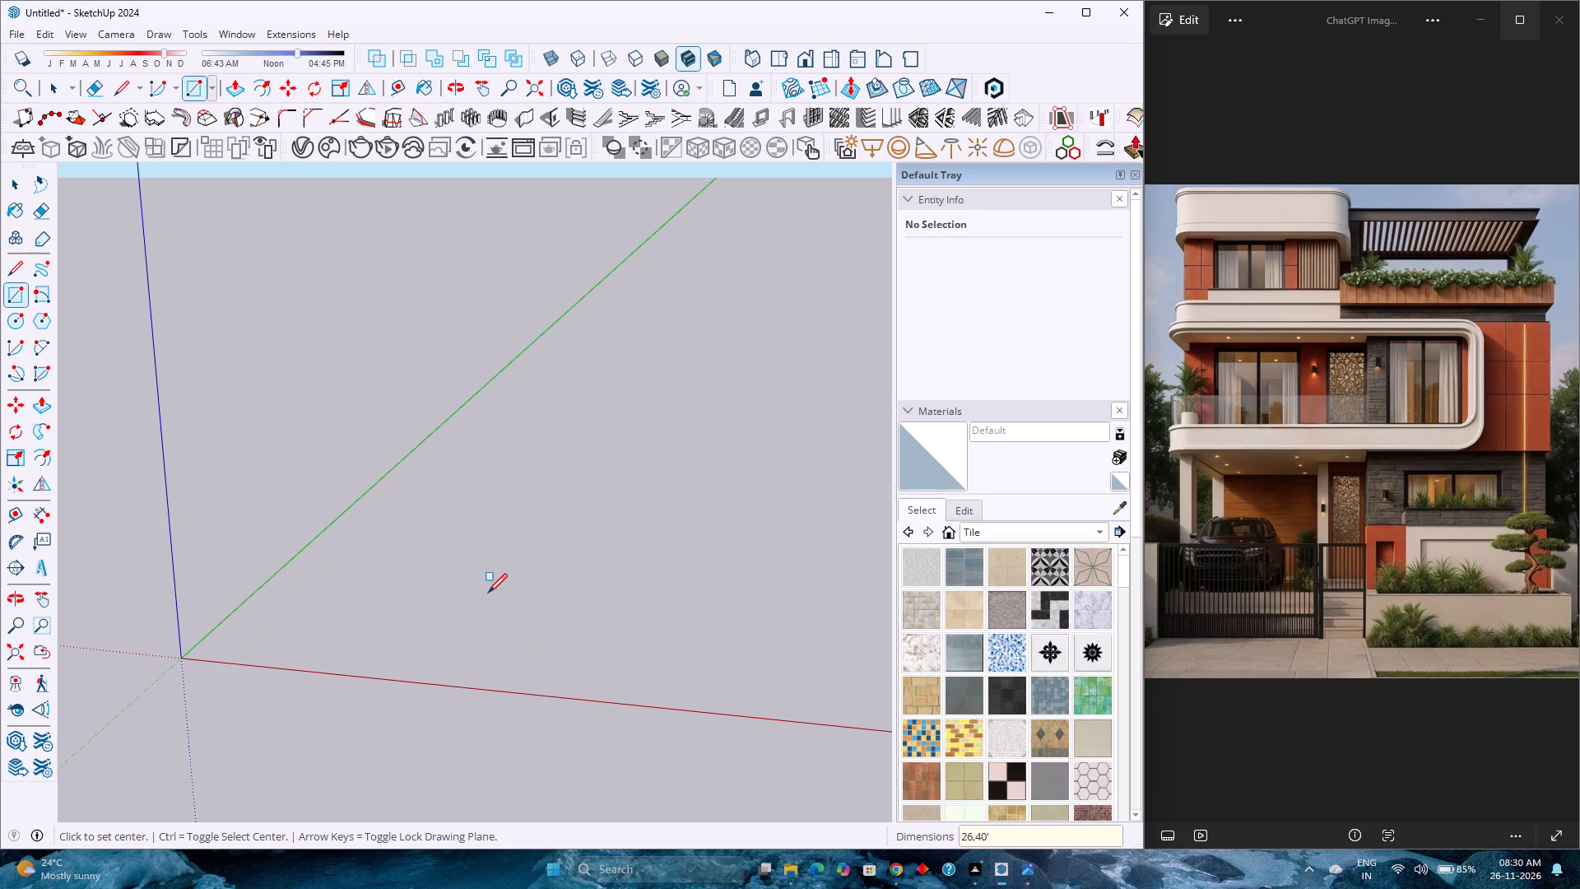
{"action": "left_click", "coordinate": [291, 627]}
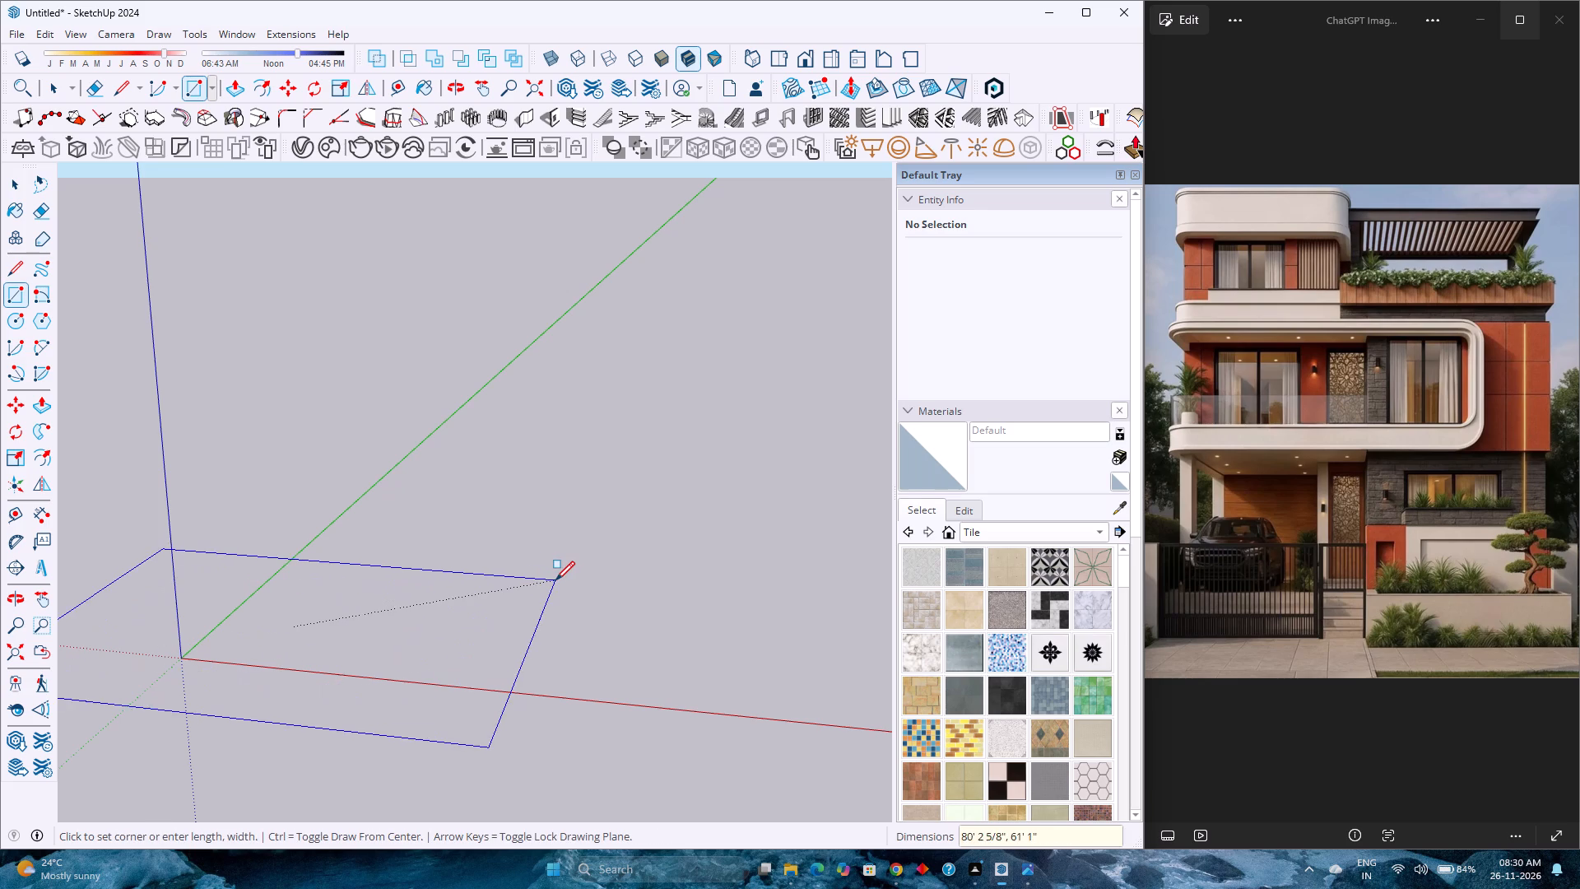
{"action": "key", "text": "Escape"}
Draw a 26' by 40' base rectangle on the ground near the origin.
{"action": "key", "text": "r"}
{"action": "left_click", "coordinate": [344, 640]}
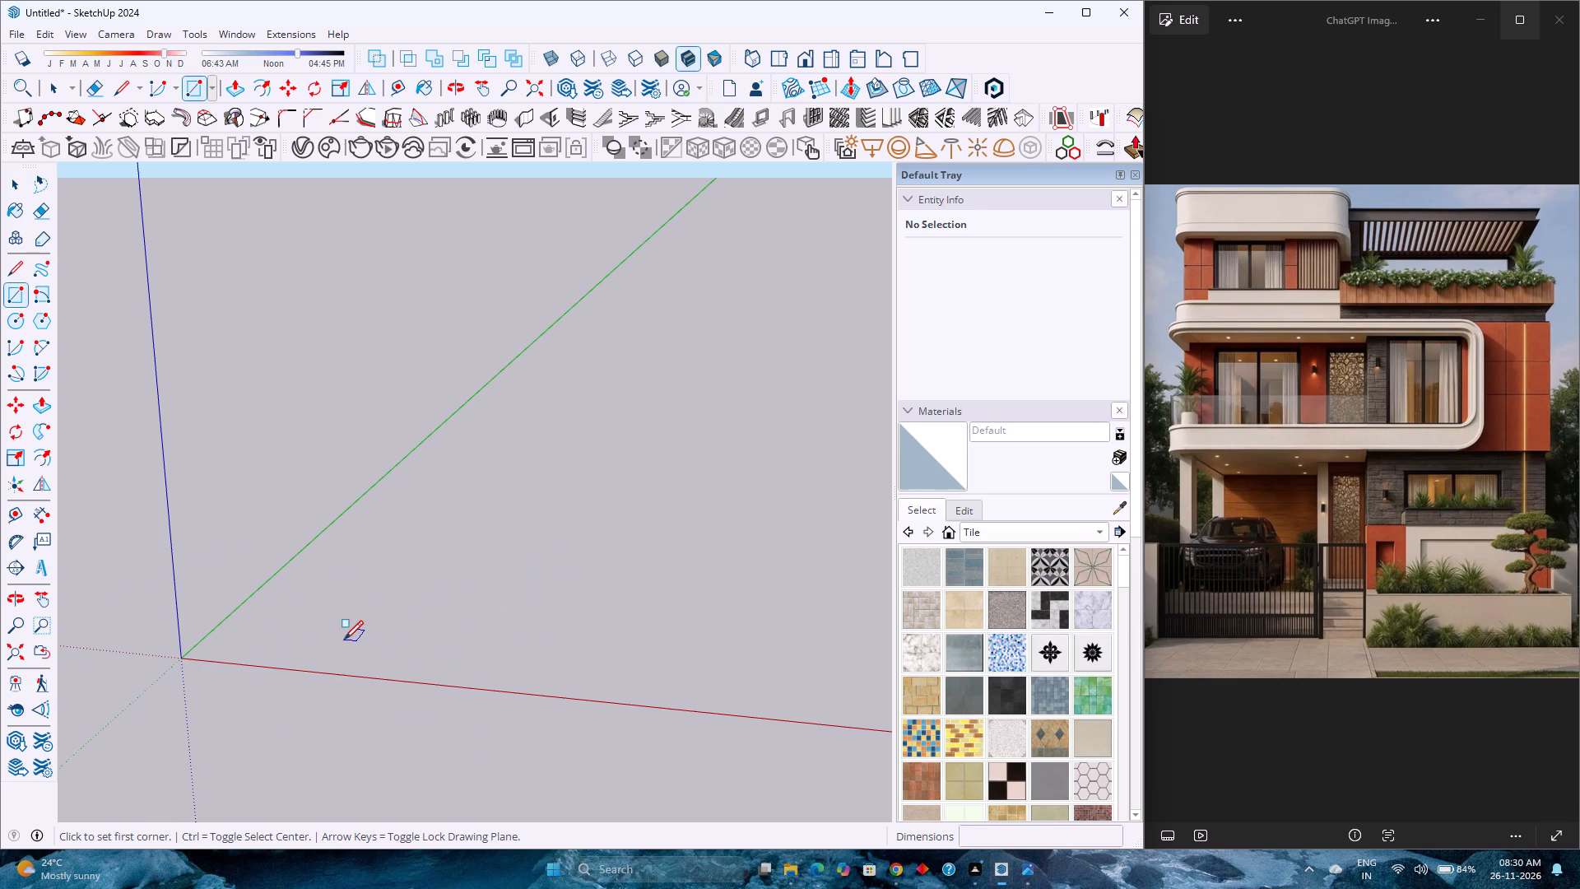
{"action": "type", "text": "26',"}
{"action": "type", "text": "40'"}
{"action": "key", "text": "Return"}
{"action": "key", "text": "space"}
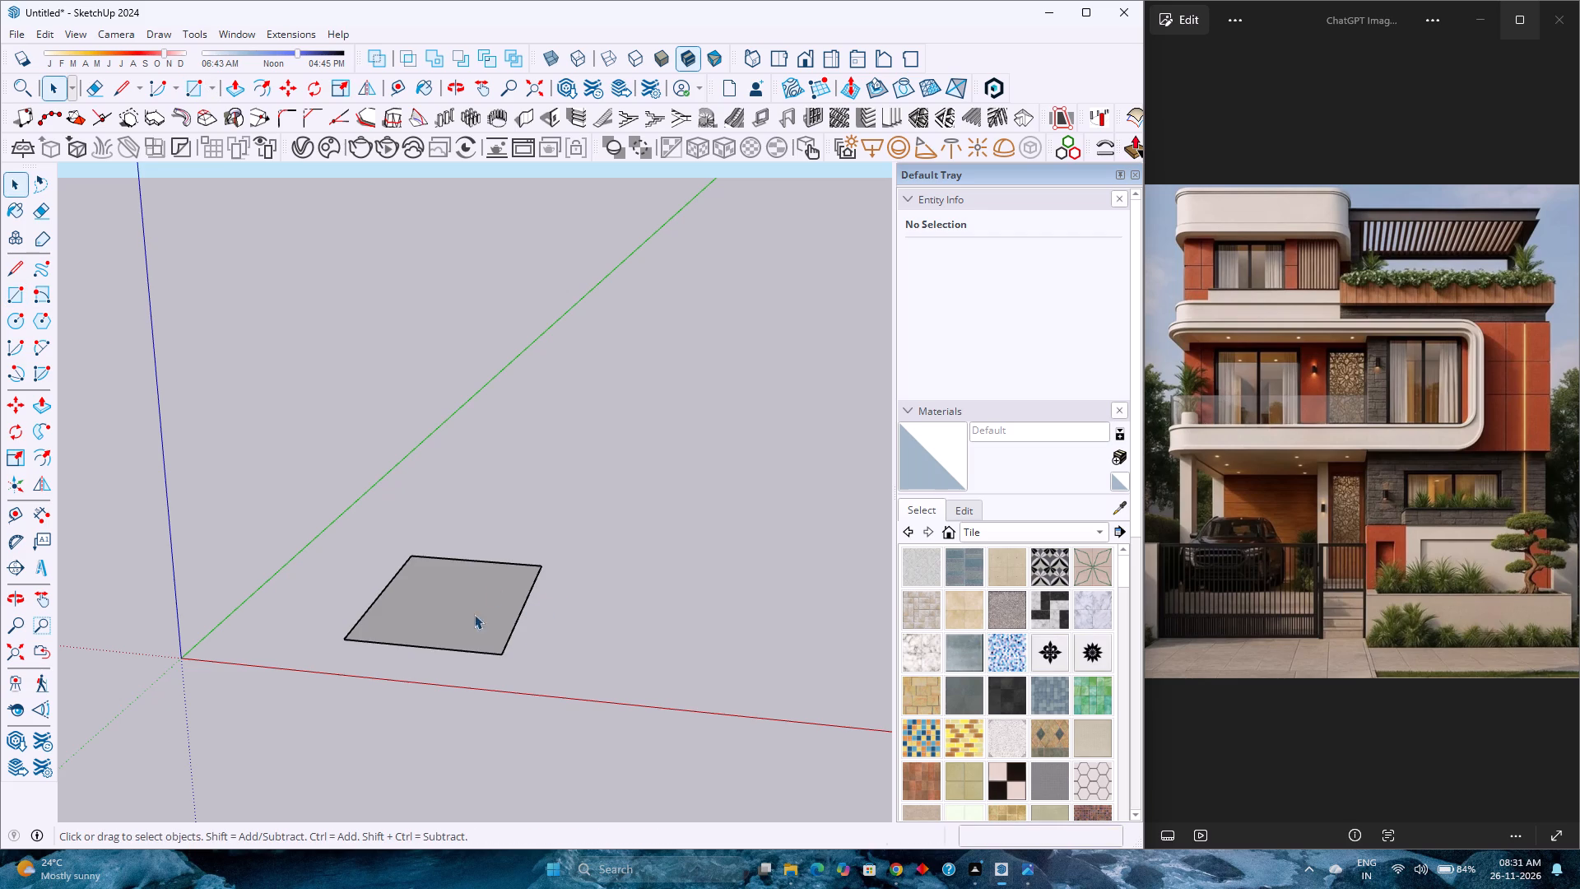
Group the base rectangle's face together with its edges.
{"action": "scroll", "coordinate": [464, 621], "scroll_direction": "down", "scroll_amount": 3}
{"action": "scroll", "coordinate": [402, 645], "scroll_direction": "up", "scroll_amount": 3}
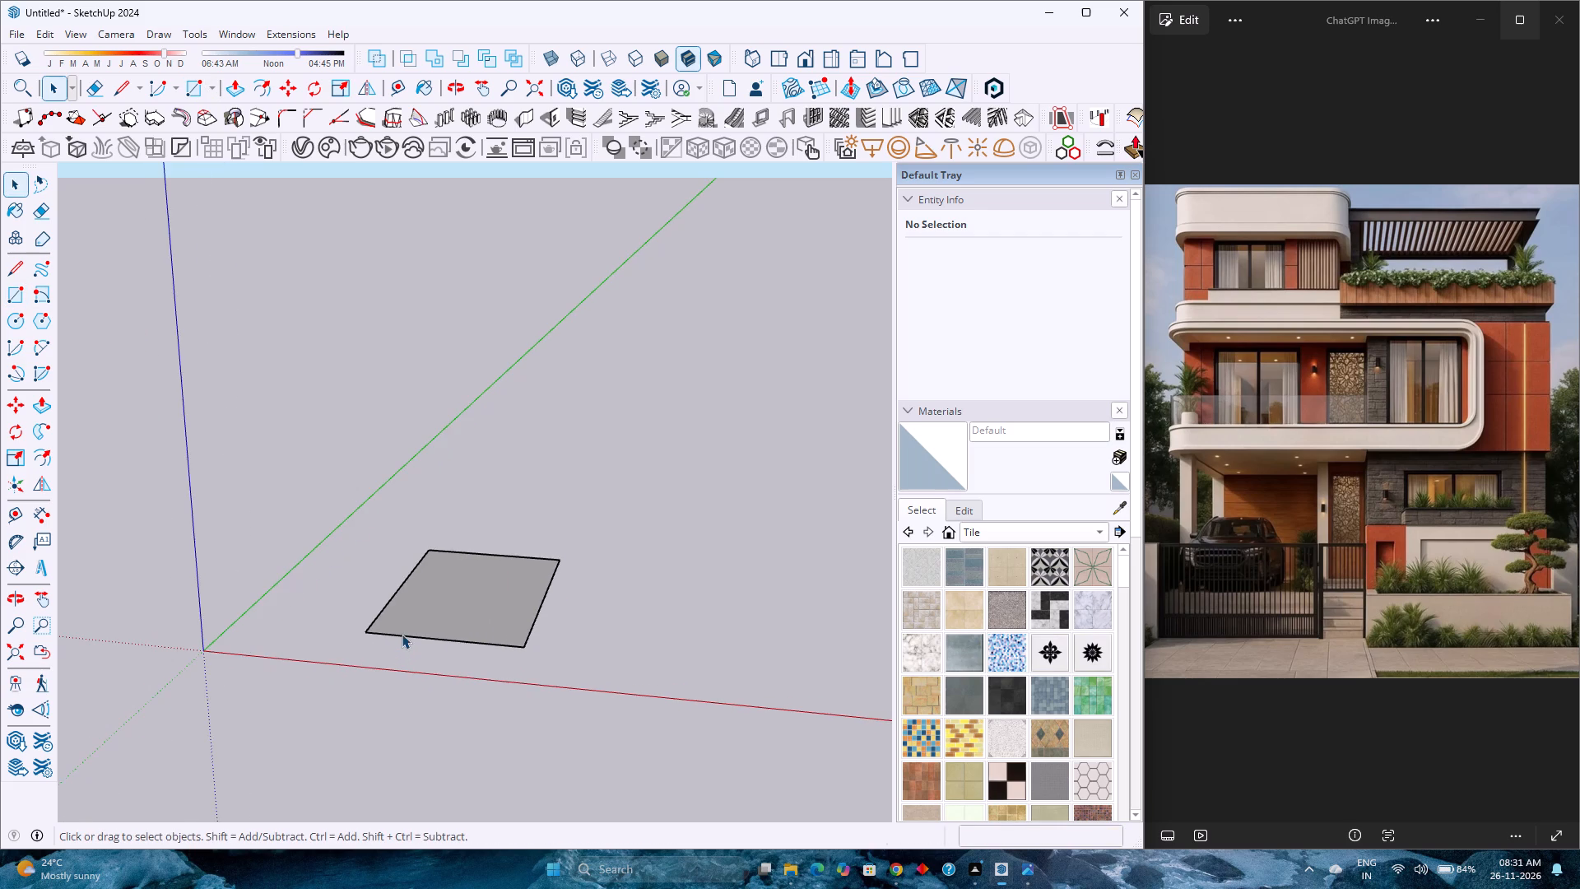
{"action": "scroll", "coordinate": [438, 651], "scroll_direction": "up", "scroll_amount": 2}
{"action": "triple_click", "coordinate": [439, 567]}
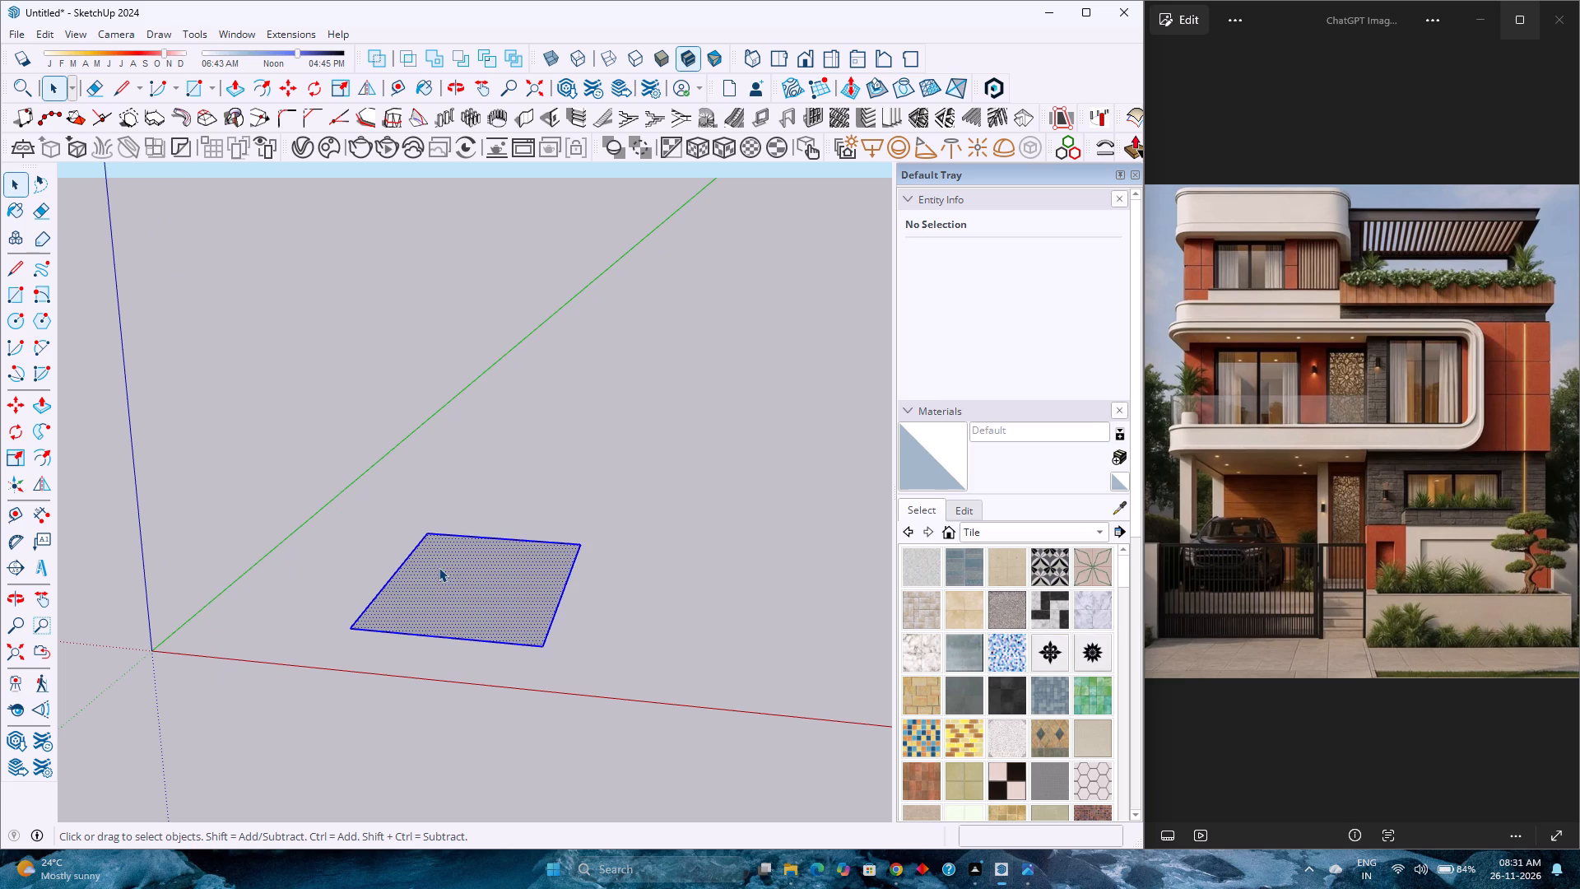
{"action": "right_click", "coordinate": [439, 567]}
{"action": "left_click", "coordinate": [548, 270]}
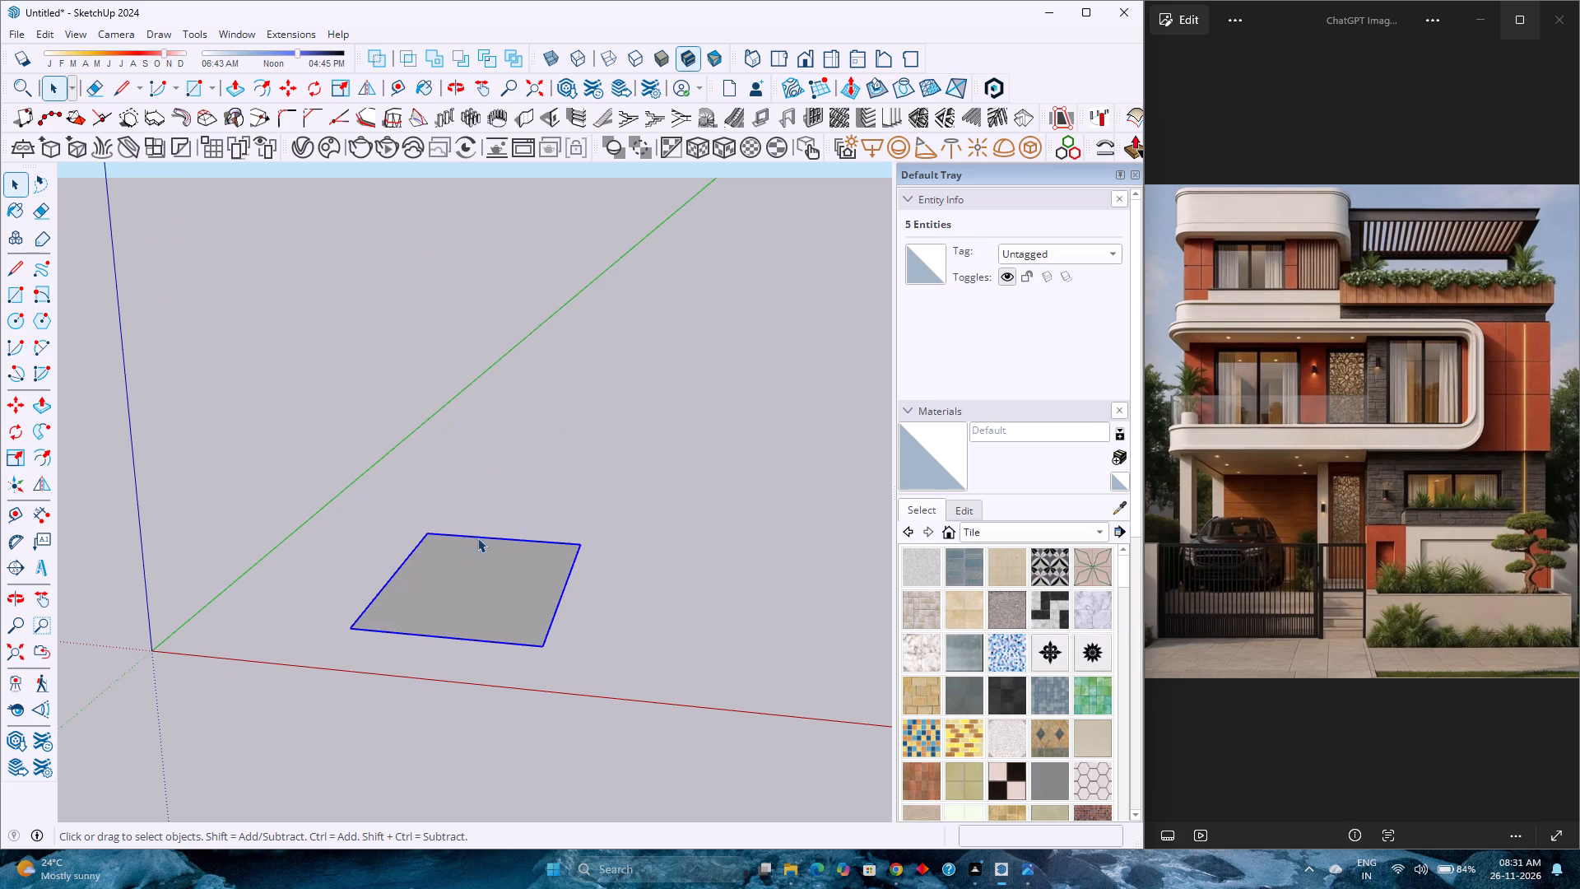
Inside the base group, offset the rectangle's edges inward by 9" to outline the wall thickness.
{"action": "double_click", "coordinate": [478, 569]}
{"action": "scroll", "coordinate": [465, 602], "scroll_direction": "up", "scroll_amount": 5}
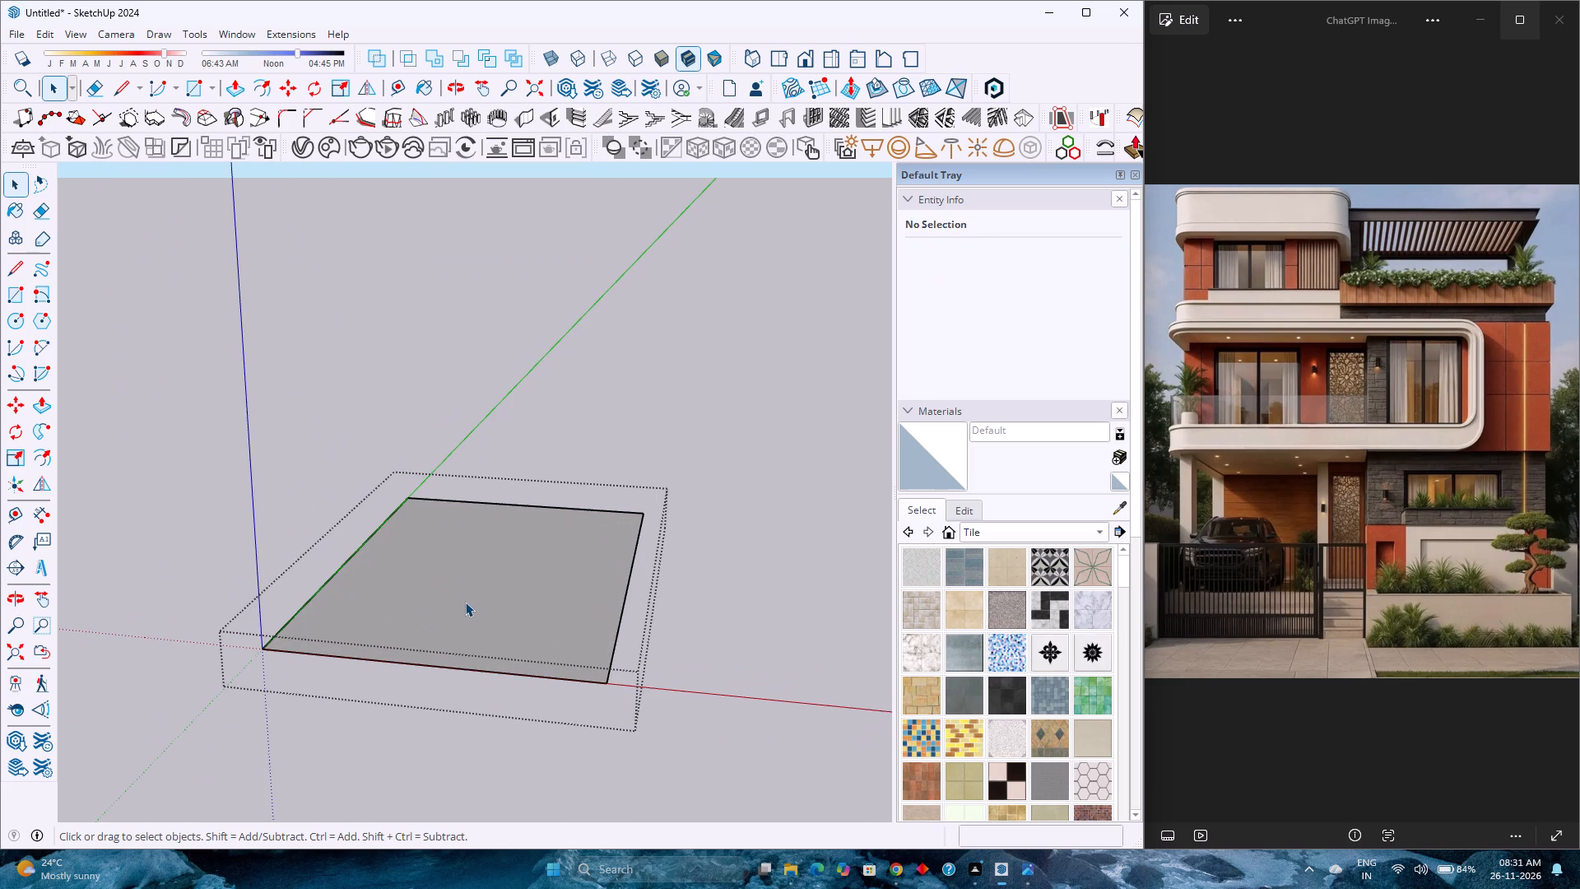
{"action": "left_click", "coordinate": [465, 602]}
{"action": "middle_click_drag", "start_coordinate": [465, 603], "coordinate": [502, 673]}
{"action": "scroll", "coordinate": [502, 672], "scroll_direction": "down", "scroll_amount": 8}
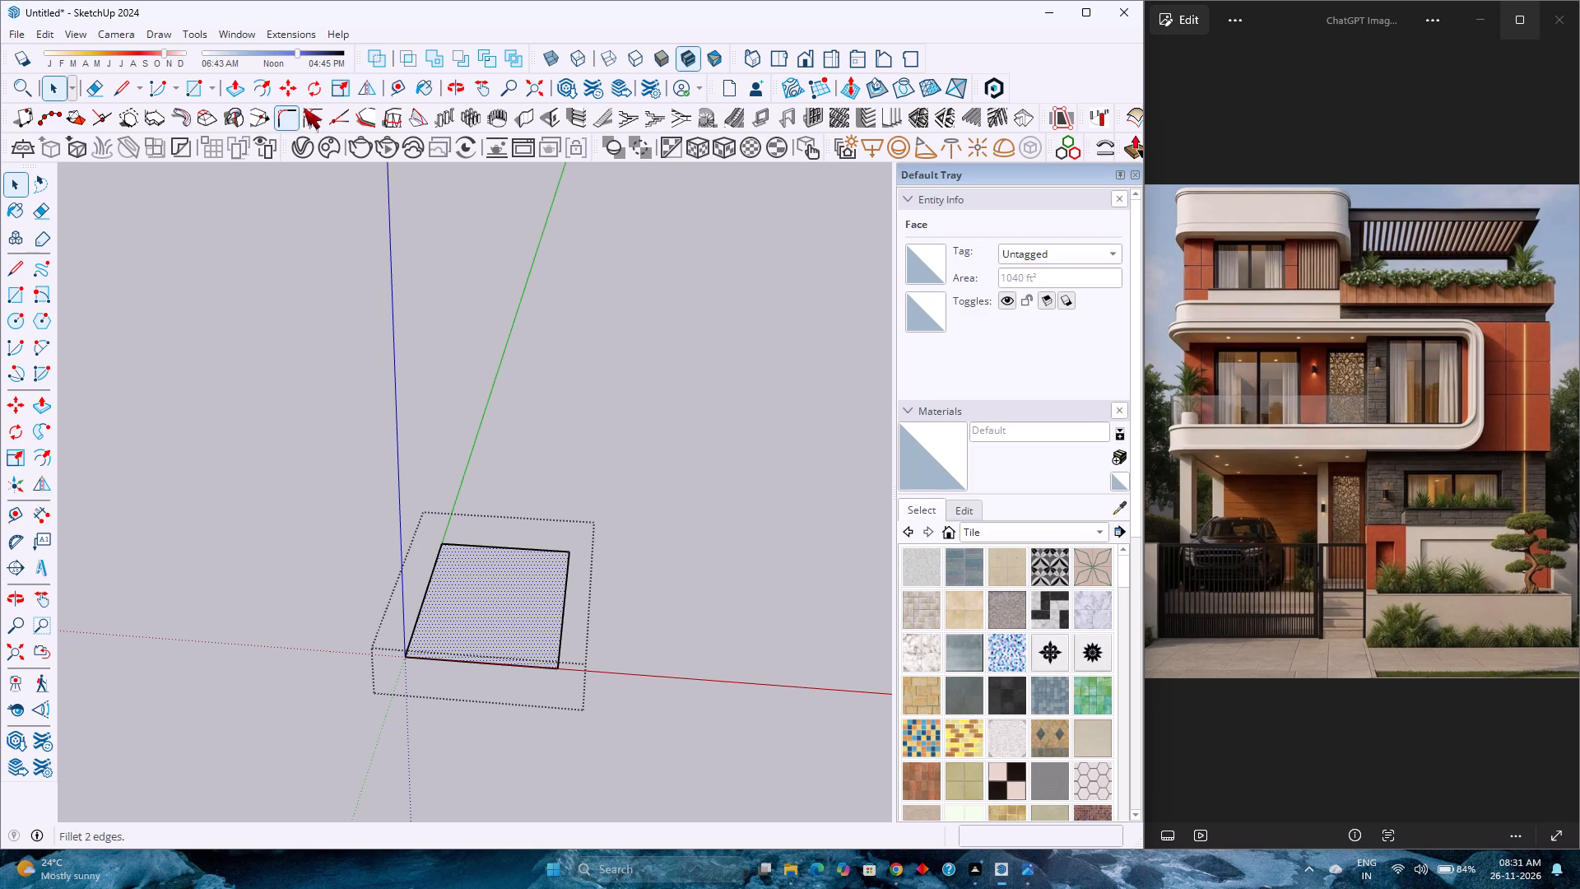
{"action": "left_click", "coordinate": [257, 87]}
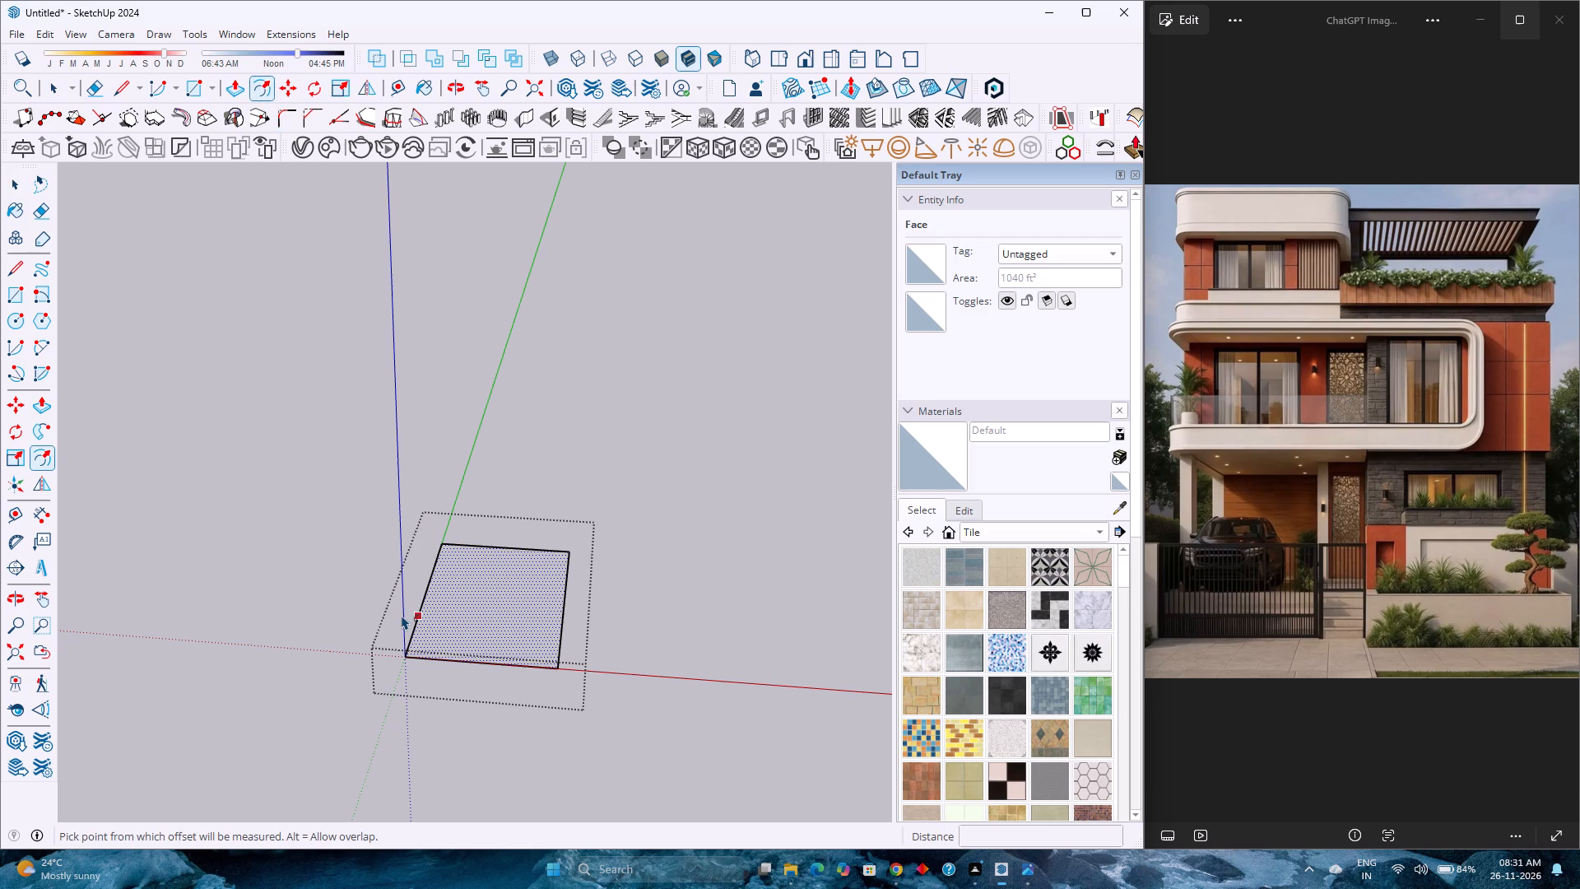
{"action": "left_click", "coordinate": [436, 615]}
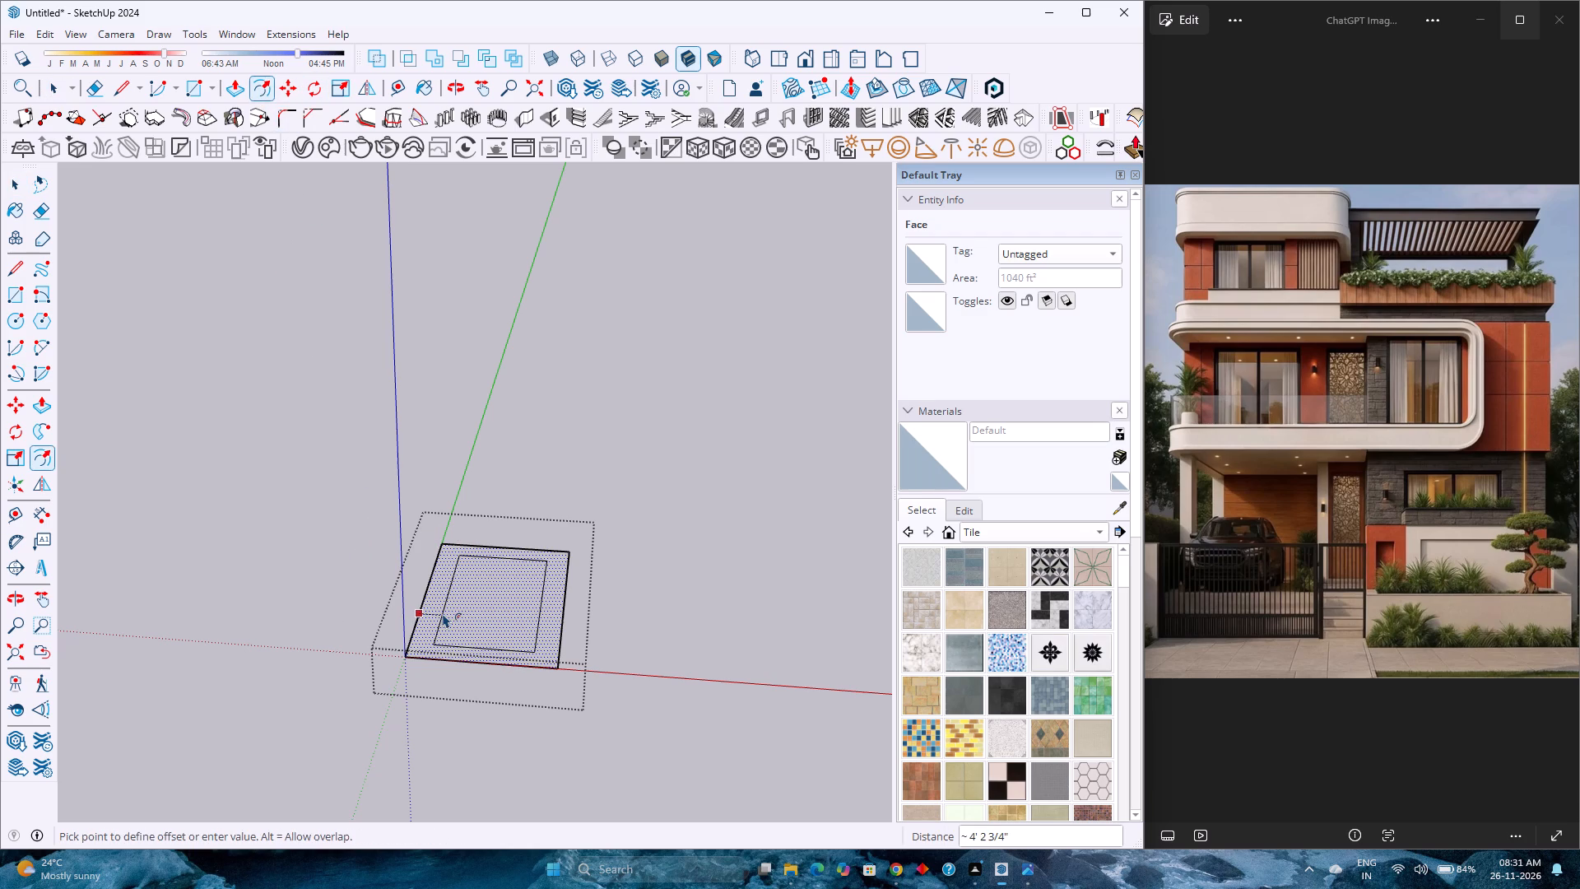
{"action": "key", "text": "9"}
{"action": "key", "text": "Return"}
{"action": "scroll", "coordinate": [443, 613], "scroll_direction": "up", "scroll_amount": 8}
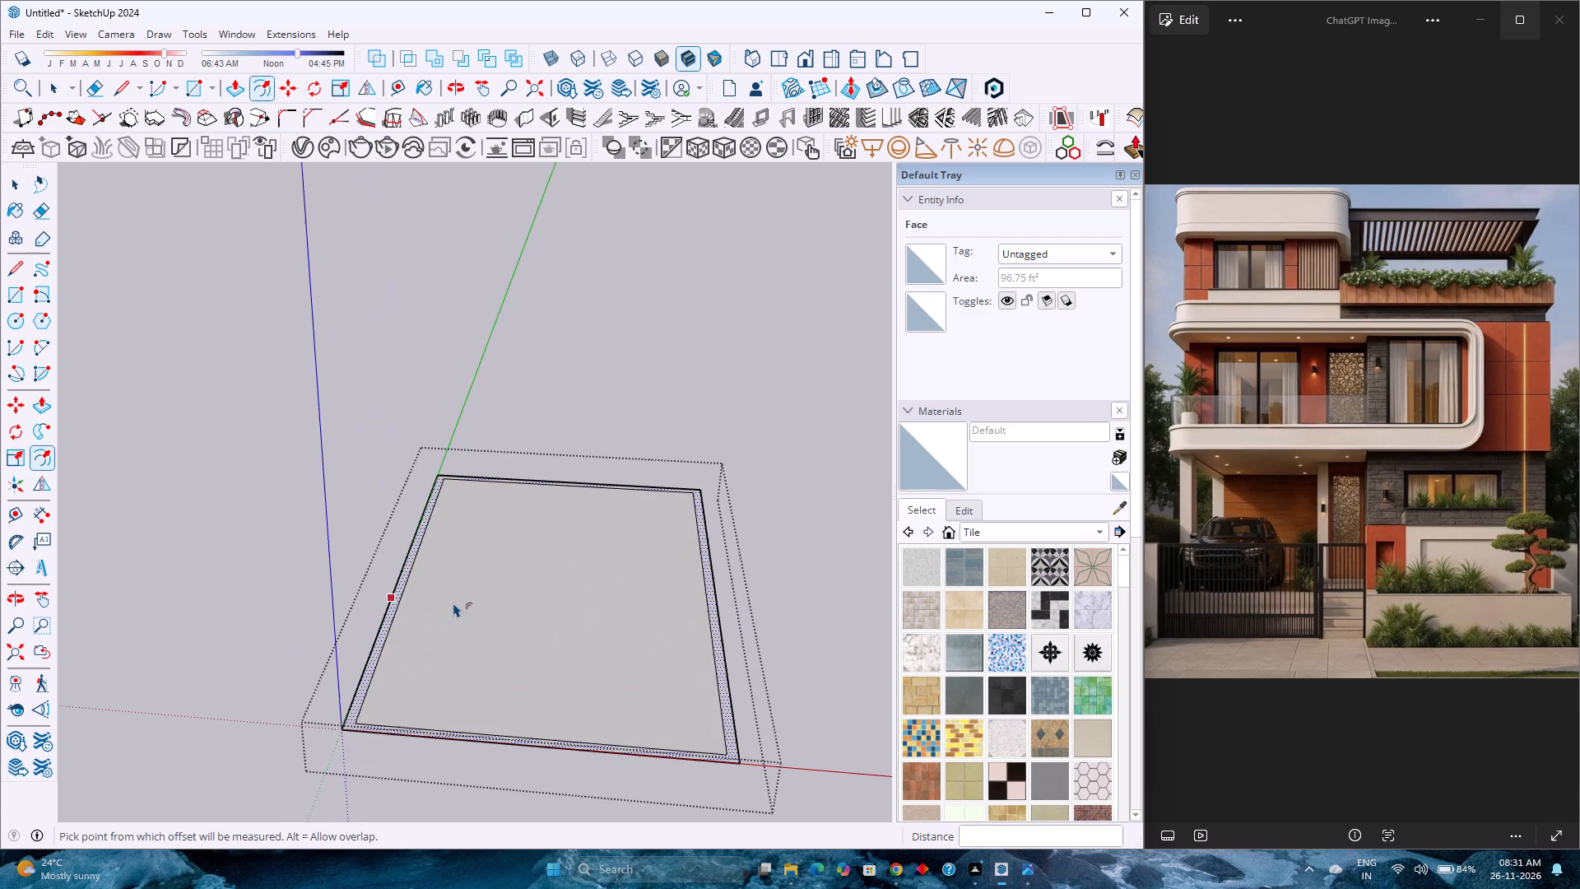
{"action": "key", "text": "space"}
Delete the inner face, leaving only the wall outline ring.
{"action": "left_click_drag", "start_coordinate": [490, 603], "coordinate": [501, 603]}
{"action": "left_click", "coordinate": [515, 598]}
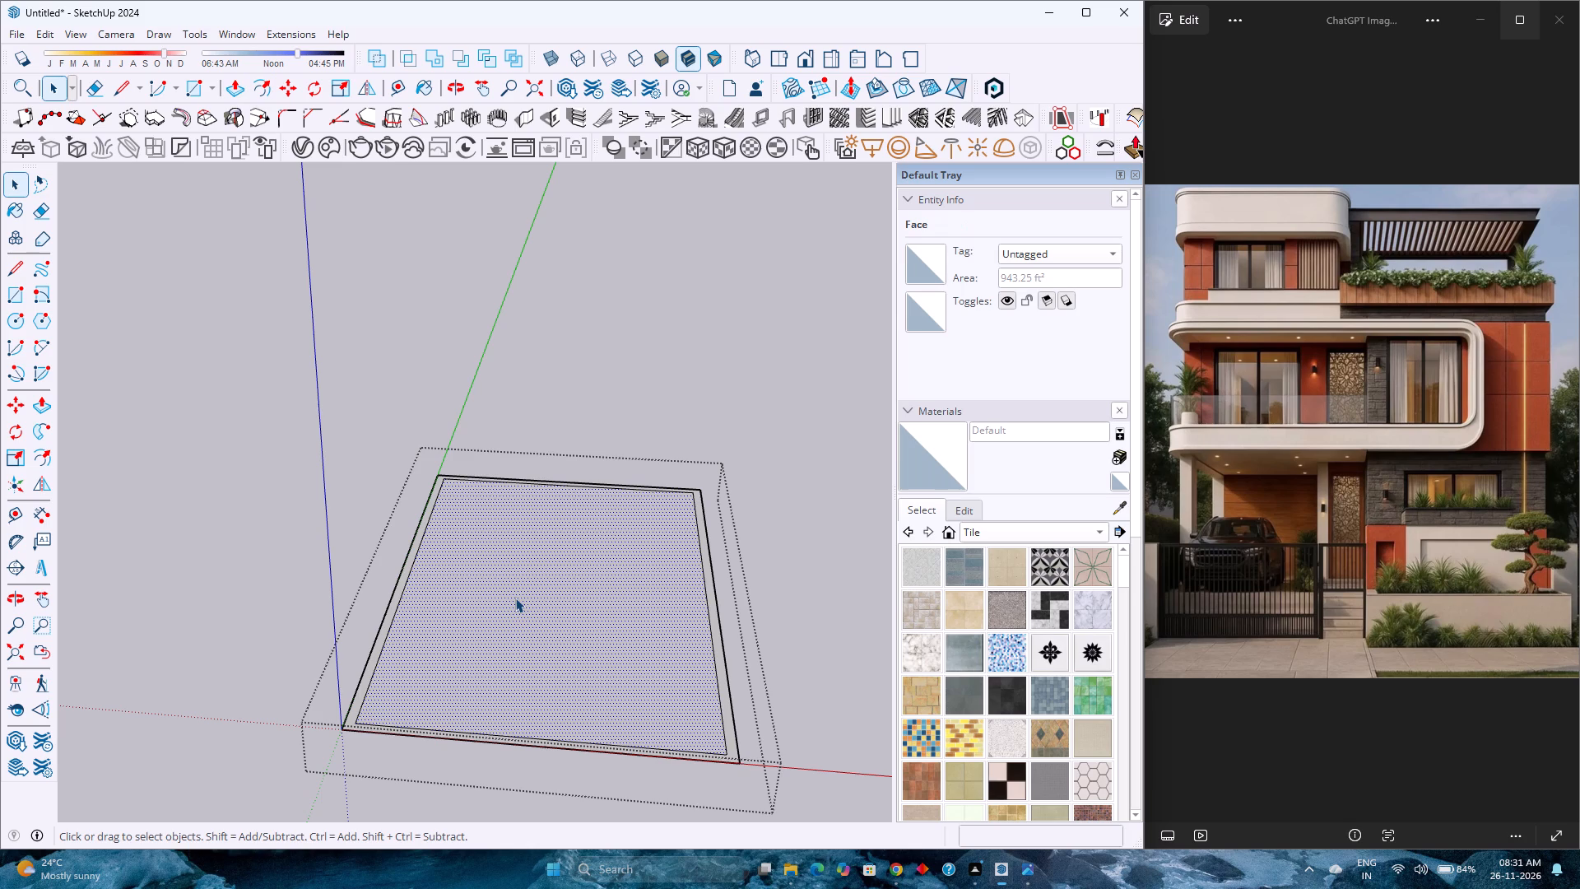
{"action": "key", "text": "Delete"}
Push/Pull the wall outline ring up 10' to raise the ground-floor walls.
{"action": "scroll", "coordinate": [551, 605], "scroll_direction": "down", "scroll_amount": 3}
{"action": "middle_click_drag", "start_coordinate": [414, 703], "coordinate": [409, 659]}
{"action": "middle_click", "coordinate": [409, 659]}
{"action": "scroll", "coordinate": [402, 718], "scroll_direction": "up", "scroll_amount": 2}
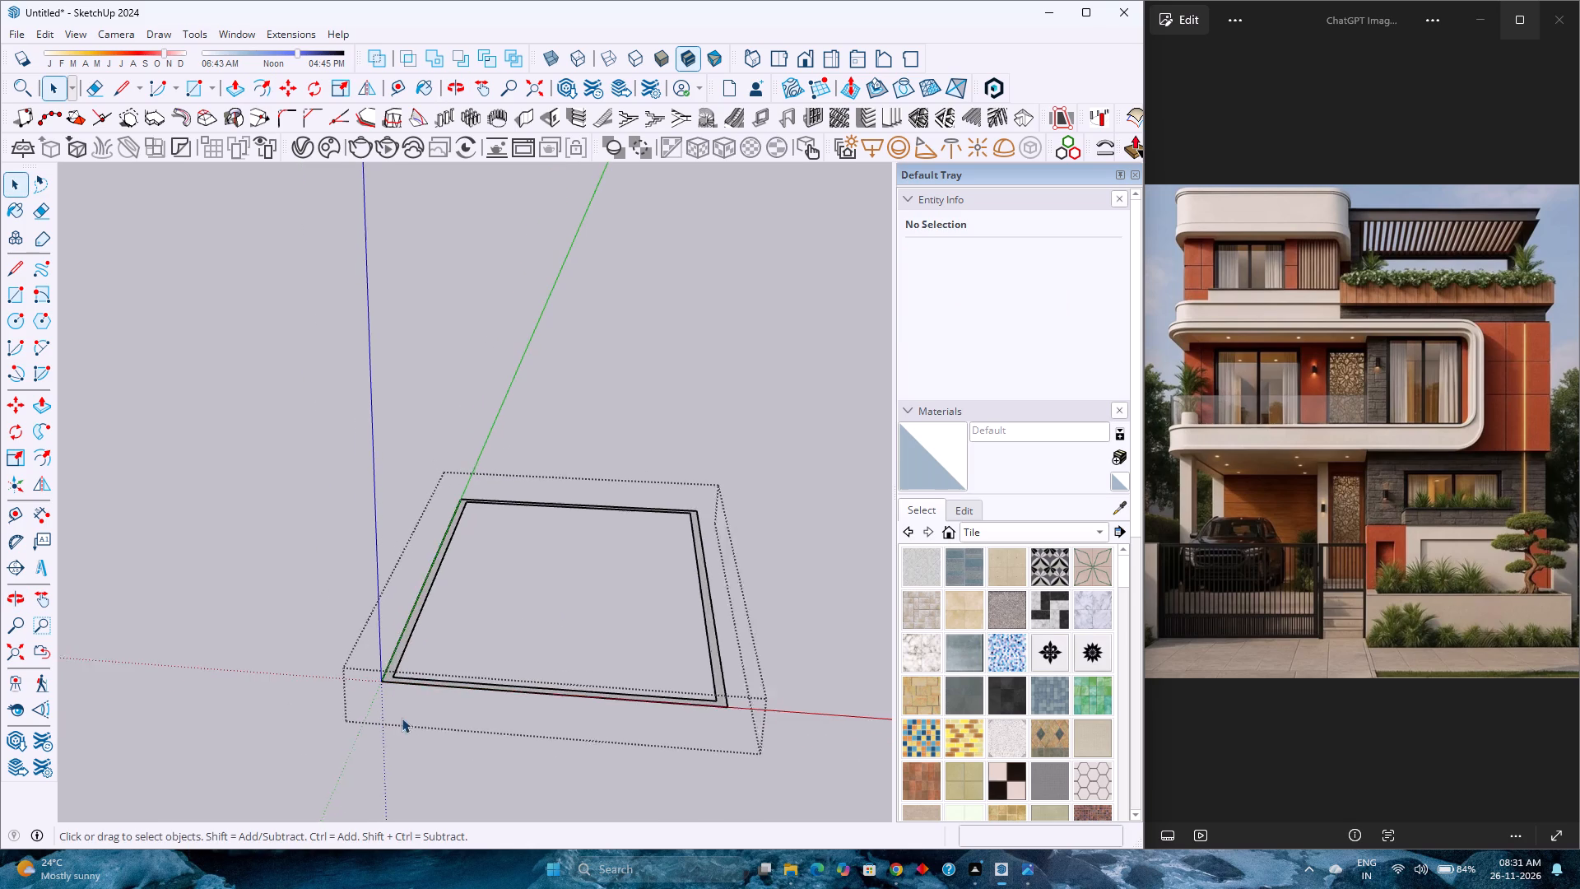
{"action": "scroll", "coordinate": [402, 718], "scroll_direction": "up", "scroll_amount": 4}
{"action": "key", "text": "p"}
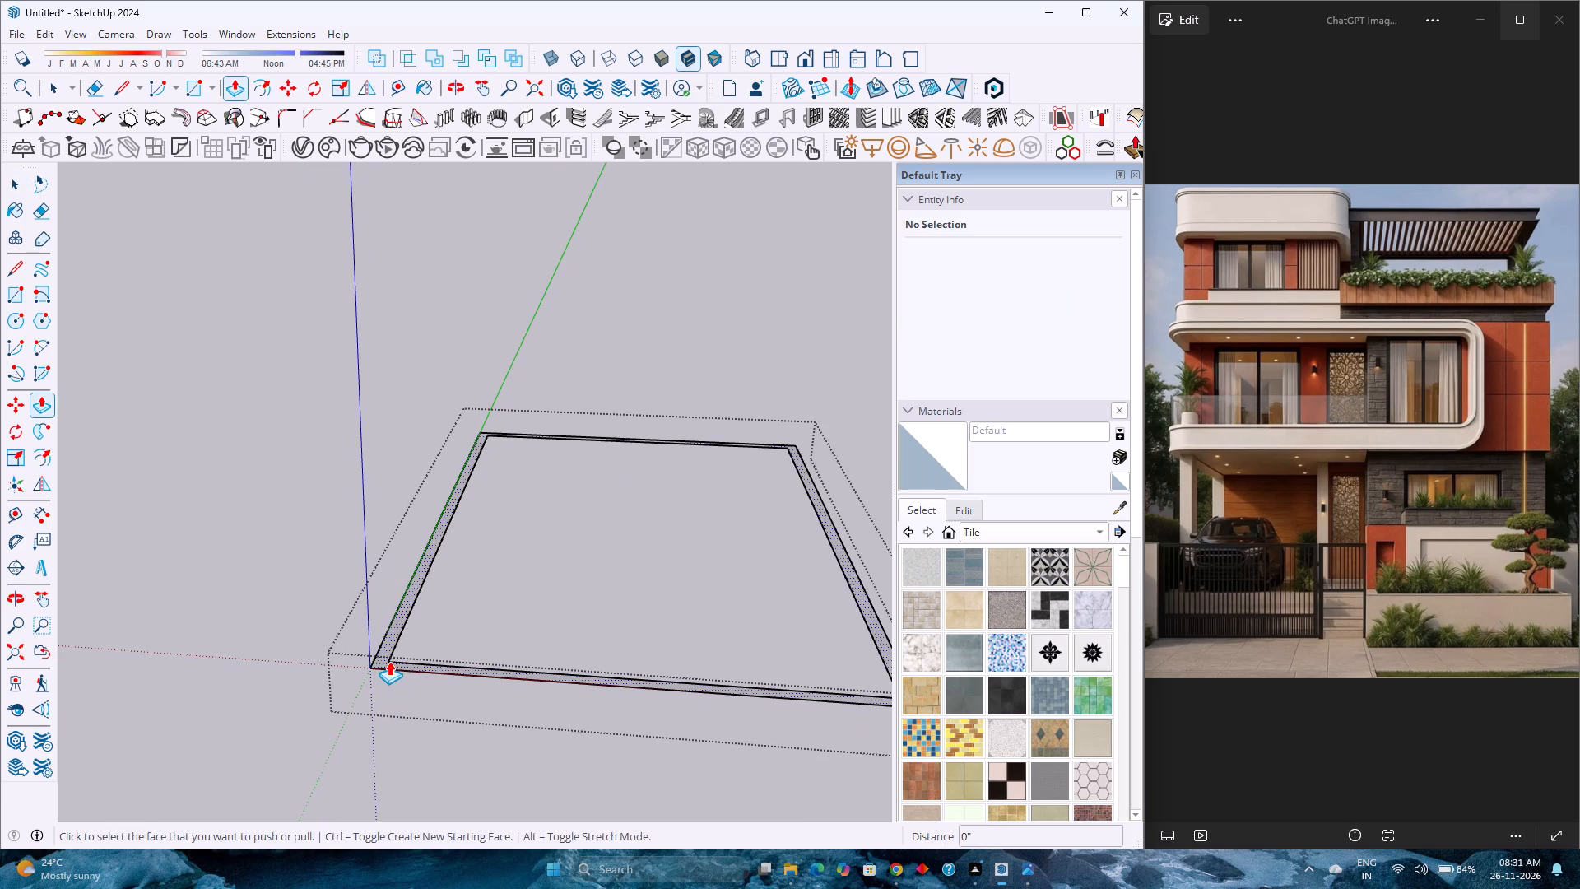
{"action": "left_click", "coordinate": [389, 661]}
{"action": "type", "text": "10'"}
{"action": "key", "text": "Return"}
{"action": "key", "text": "space"}
{"action": "scroll", "coordinate": [436, 580], "scroll_direction": "down", "scroll_amount": 4}
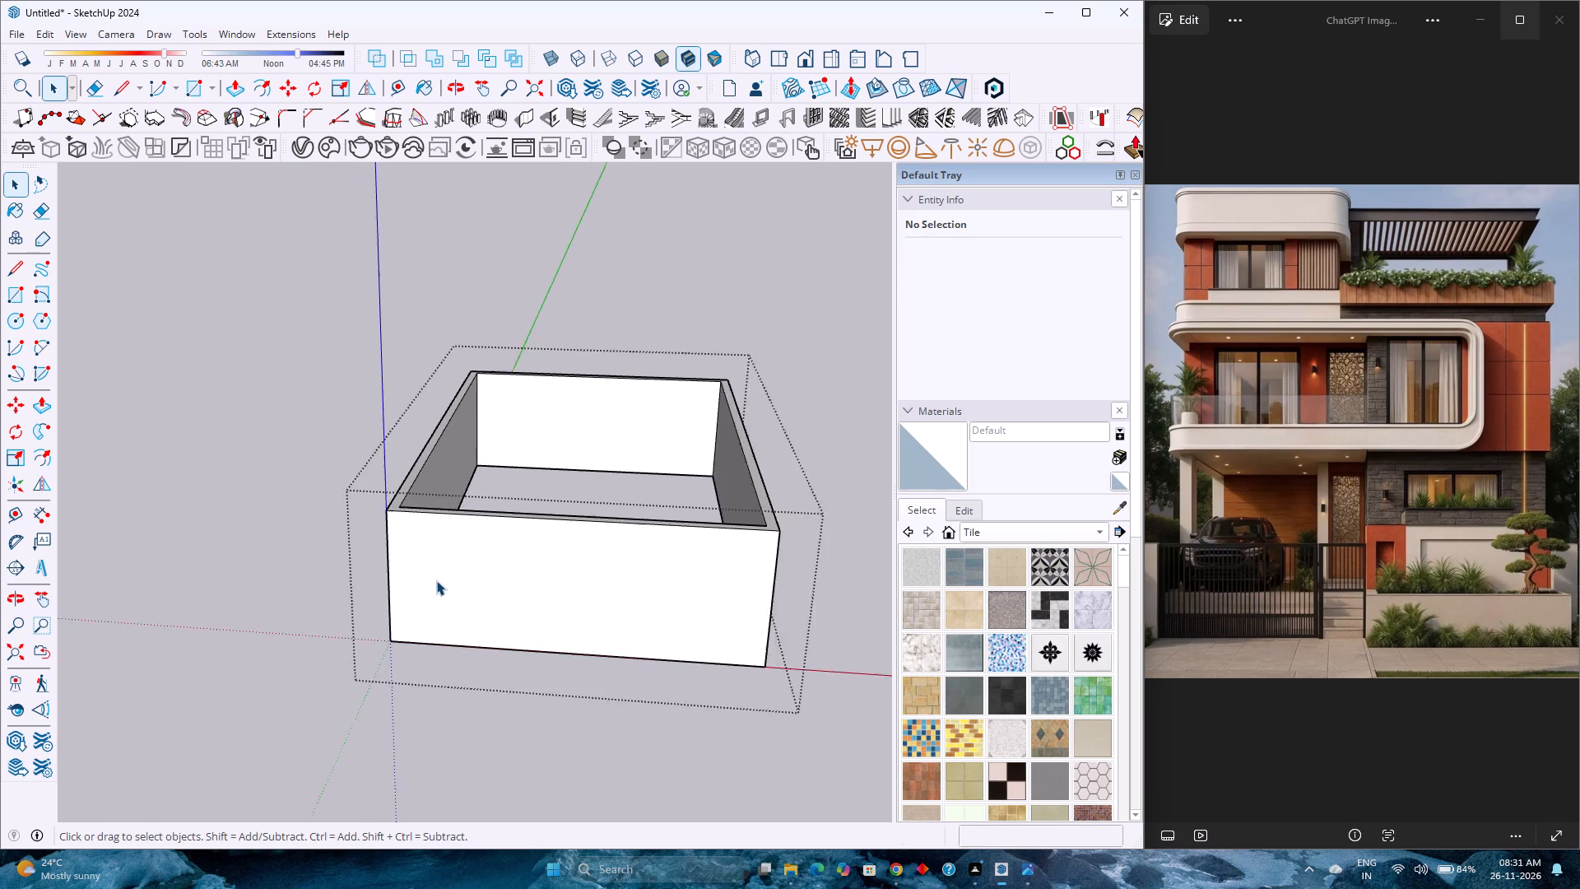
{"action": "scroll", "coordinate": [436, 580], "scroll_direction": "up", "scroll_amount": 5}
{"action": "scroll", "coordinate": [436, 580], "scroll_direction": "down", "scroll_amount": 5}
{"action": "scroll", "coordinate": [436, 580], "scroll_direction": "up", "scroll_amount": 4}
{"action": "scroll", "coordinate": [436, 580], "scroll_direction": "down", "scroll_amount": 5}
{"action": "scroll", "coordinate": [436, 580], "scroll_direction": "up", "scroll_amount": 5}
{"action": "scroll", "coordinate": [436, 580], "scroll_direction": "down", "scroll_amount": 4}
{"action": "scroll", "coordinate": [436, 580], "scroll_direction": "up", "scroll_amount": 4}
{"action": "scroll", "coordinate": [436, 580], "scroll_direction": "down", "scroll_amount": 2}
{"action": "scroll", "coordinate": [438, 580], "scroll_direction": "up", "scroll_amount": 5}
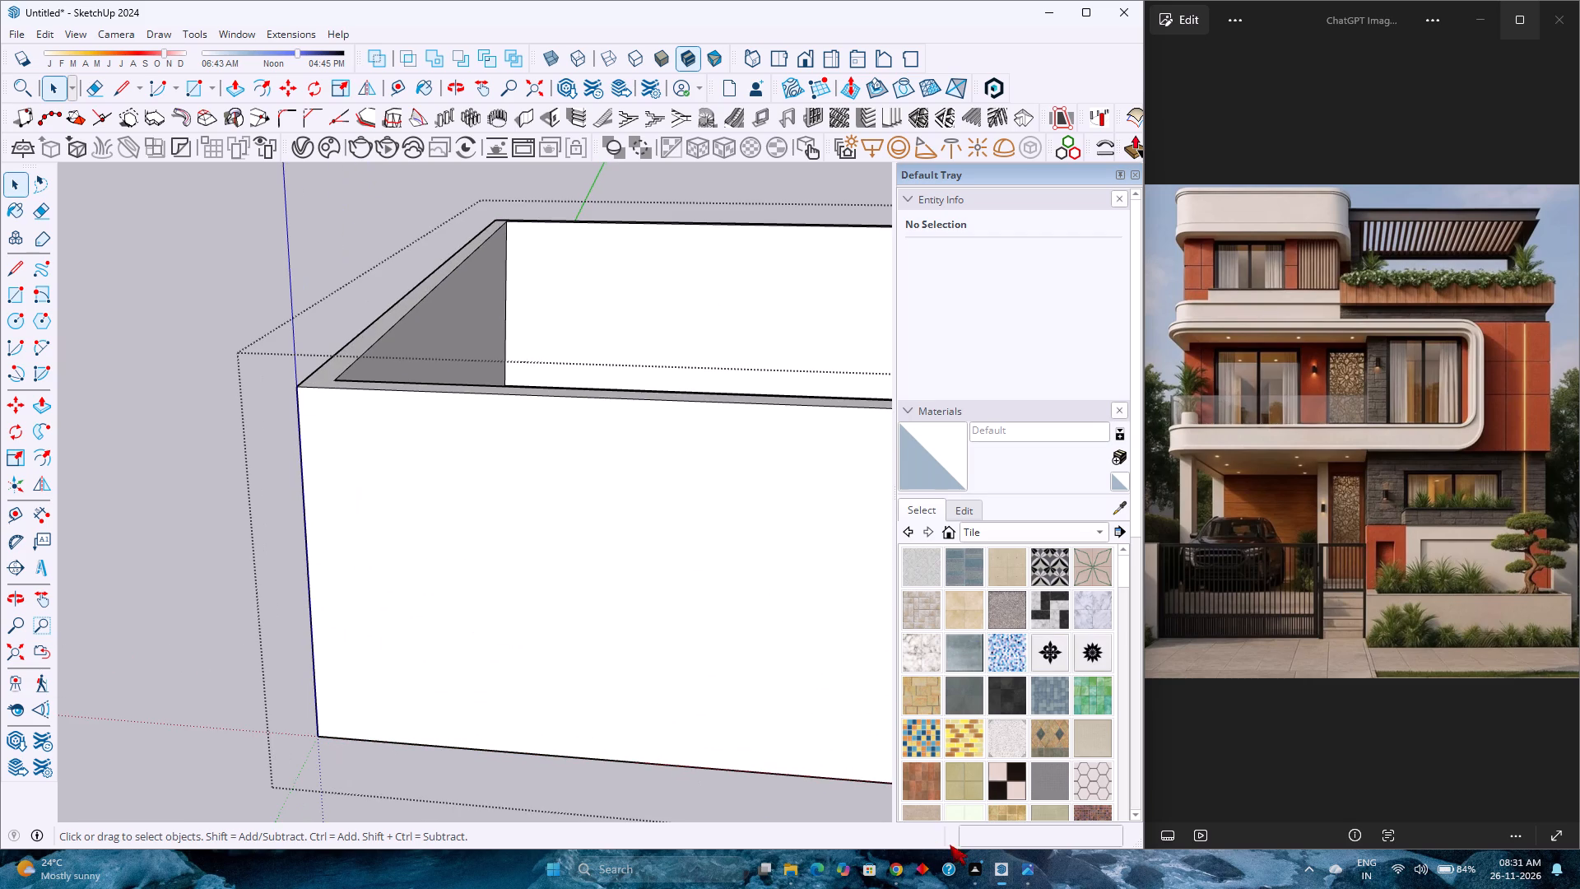
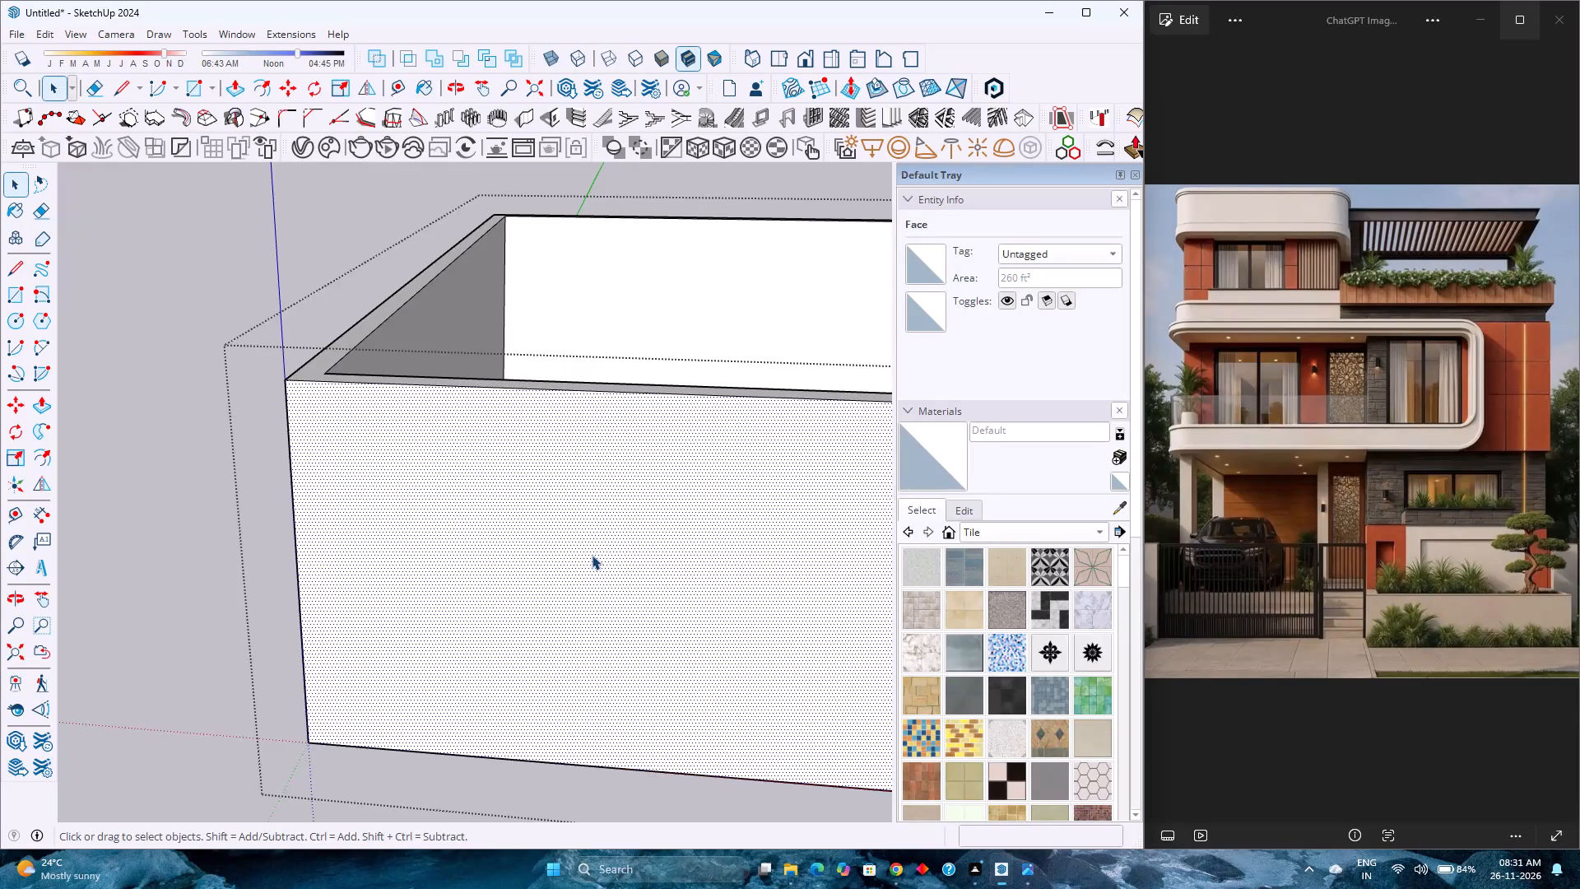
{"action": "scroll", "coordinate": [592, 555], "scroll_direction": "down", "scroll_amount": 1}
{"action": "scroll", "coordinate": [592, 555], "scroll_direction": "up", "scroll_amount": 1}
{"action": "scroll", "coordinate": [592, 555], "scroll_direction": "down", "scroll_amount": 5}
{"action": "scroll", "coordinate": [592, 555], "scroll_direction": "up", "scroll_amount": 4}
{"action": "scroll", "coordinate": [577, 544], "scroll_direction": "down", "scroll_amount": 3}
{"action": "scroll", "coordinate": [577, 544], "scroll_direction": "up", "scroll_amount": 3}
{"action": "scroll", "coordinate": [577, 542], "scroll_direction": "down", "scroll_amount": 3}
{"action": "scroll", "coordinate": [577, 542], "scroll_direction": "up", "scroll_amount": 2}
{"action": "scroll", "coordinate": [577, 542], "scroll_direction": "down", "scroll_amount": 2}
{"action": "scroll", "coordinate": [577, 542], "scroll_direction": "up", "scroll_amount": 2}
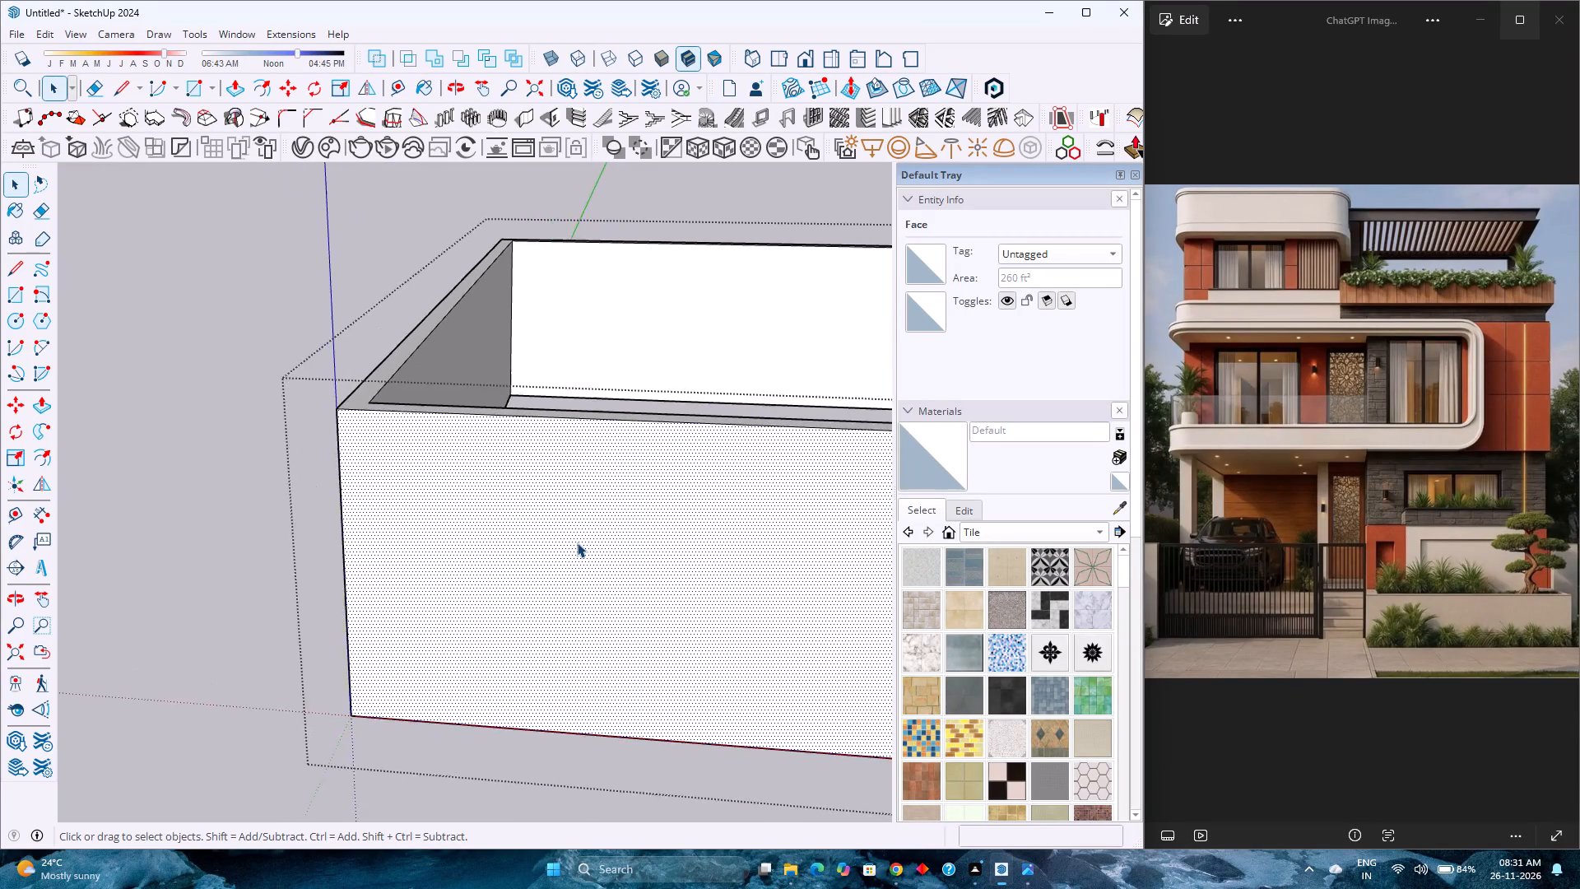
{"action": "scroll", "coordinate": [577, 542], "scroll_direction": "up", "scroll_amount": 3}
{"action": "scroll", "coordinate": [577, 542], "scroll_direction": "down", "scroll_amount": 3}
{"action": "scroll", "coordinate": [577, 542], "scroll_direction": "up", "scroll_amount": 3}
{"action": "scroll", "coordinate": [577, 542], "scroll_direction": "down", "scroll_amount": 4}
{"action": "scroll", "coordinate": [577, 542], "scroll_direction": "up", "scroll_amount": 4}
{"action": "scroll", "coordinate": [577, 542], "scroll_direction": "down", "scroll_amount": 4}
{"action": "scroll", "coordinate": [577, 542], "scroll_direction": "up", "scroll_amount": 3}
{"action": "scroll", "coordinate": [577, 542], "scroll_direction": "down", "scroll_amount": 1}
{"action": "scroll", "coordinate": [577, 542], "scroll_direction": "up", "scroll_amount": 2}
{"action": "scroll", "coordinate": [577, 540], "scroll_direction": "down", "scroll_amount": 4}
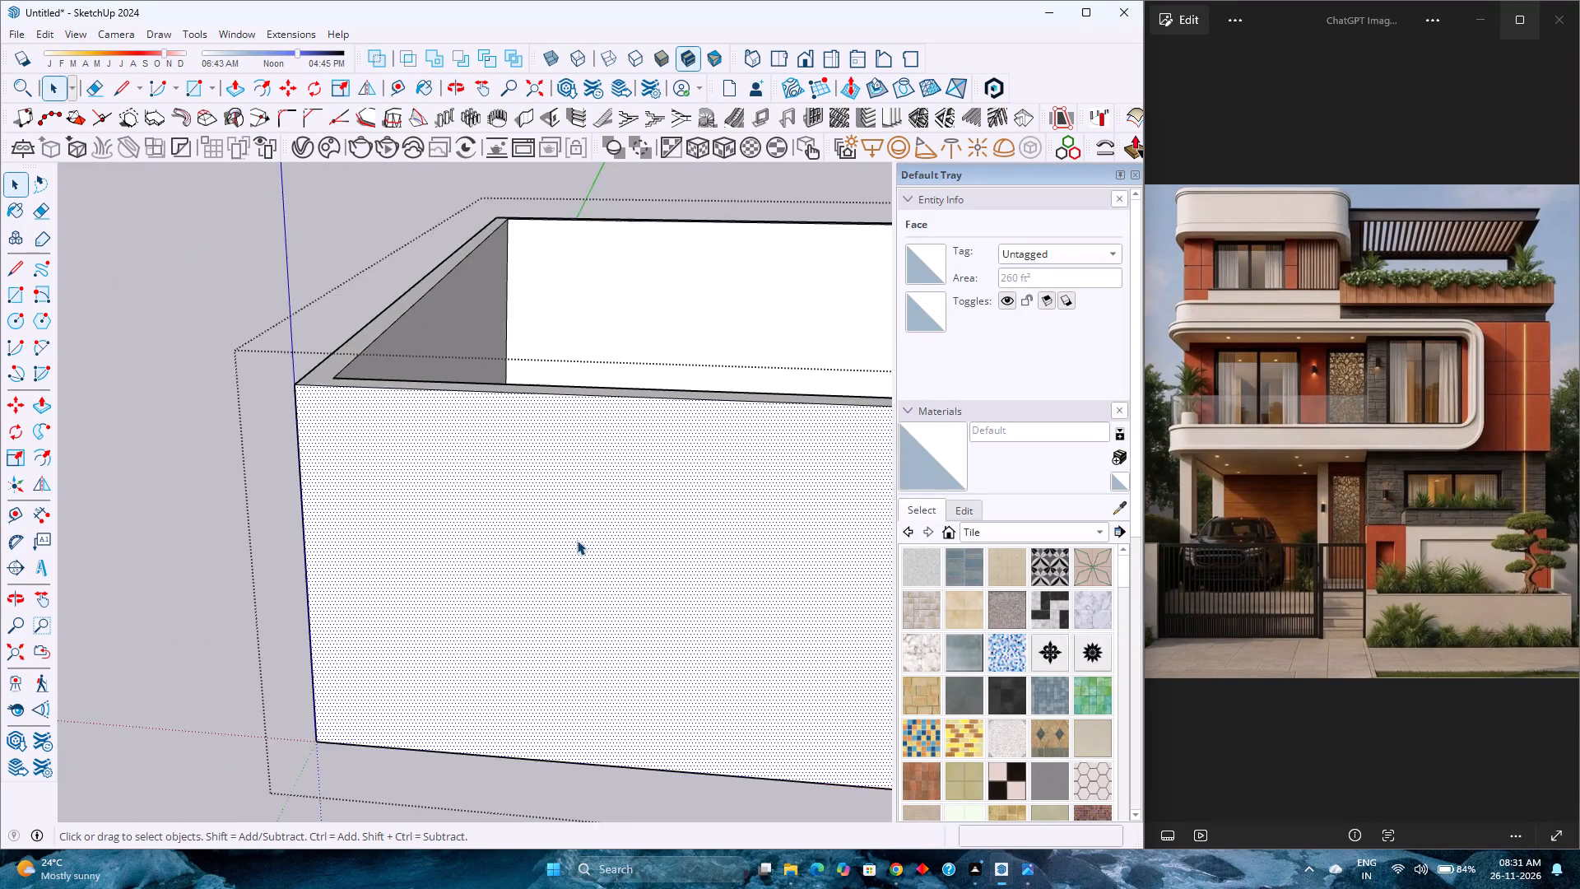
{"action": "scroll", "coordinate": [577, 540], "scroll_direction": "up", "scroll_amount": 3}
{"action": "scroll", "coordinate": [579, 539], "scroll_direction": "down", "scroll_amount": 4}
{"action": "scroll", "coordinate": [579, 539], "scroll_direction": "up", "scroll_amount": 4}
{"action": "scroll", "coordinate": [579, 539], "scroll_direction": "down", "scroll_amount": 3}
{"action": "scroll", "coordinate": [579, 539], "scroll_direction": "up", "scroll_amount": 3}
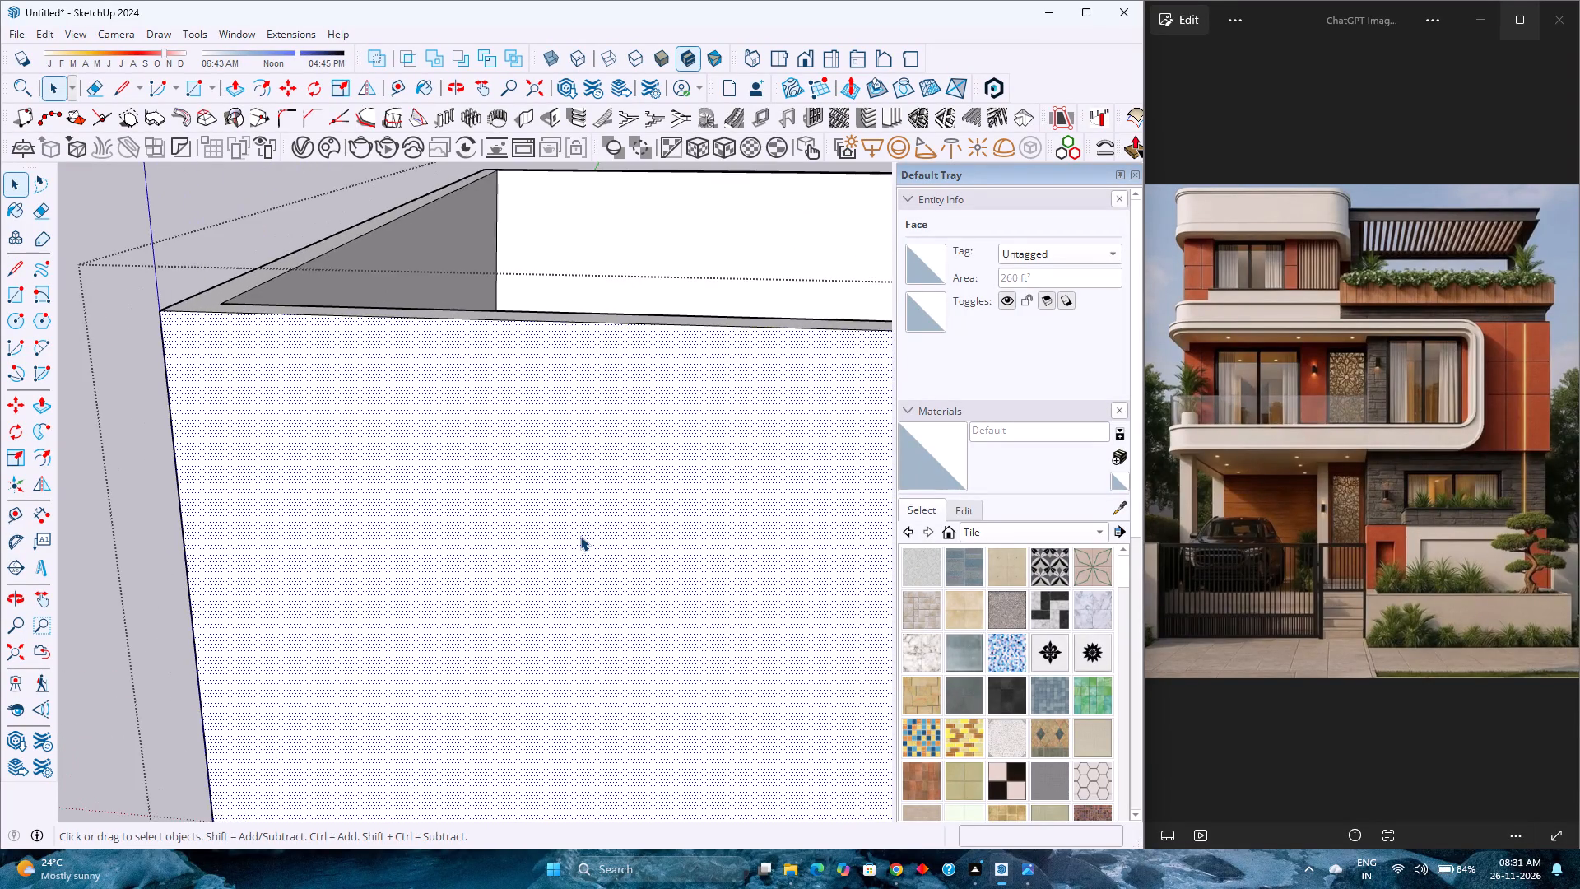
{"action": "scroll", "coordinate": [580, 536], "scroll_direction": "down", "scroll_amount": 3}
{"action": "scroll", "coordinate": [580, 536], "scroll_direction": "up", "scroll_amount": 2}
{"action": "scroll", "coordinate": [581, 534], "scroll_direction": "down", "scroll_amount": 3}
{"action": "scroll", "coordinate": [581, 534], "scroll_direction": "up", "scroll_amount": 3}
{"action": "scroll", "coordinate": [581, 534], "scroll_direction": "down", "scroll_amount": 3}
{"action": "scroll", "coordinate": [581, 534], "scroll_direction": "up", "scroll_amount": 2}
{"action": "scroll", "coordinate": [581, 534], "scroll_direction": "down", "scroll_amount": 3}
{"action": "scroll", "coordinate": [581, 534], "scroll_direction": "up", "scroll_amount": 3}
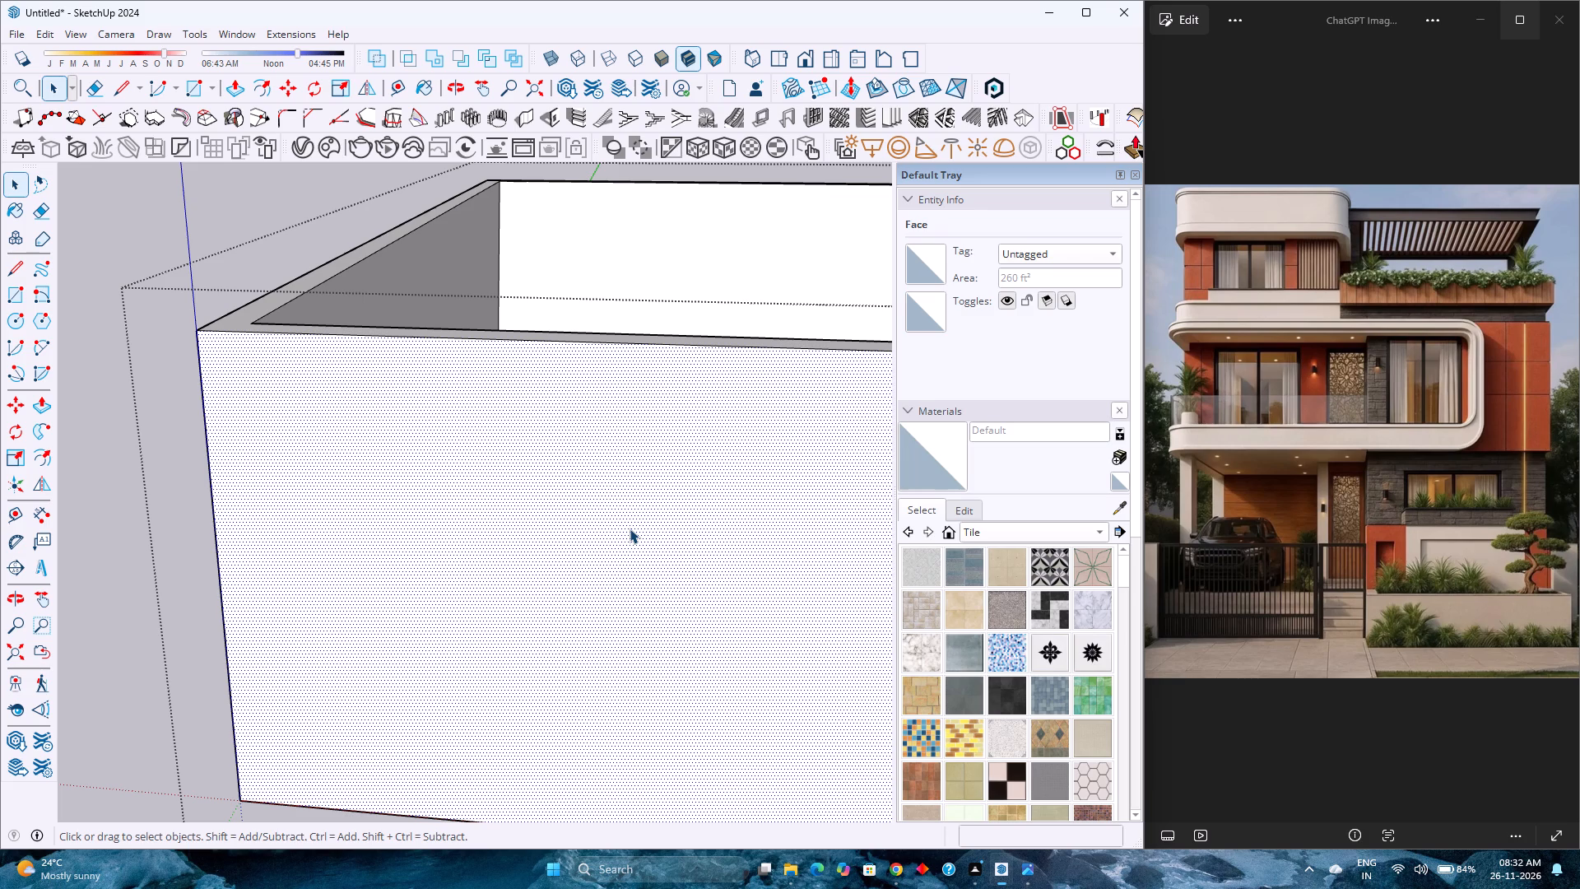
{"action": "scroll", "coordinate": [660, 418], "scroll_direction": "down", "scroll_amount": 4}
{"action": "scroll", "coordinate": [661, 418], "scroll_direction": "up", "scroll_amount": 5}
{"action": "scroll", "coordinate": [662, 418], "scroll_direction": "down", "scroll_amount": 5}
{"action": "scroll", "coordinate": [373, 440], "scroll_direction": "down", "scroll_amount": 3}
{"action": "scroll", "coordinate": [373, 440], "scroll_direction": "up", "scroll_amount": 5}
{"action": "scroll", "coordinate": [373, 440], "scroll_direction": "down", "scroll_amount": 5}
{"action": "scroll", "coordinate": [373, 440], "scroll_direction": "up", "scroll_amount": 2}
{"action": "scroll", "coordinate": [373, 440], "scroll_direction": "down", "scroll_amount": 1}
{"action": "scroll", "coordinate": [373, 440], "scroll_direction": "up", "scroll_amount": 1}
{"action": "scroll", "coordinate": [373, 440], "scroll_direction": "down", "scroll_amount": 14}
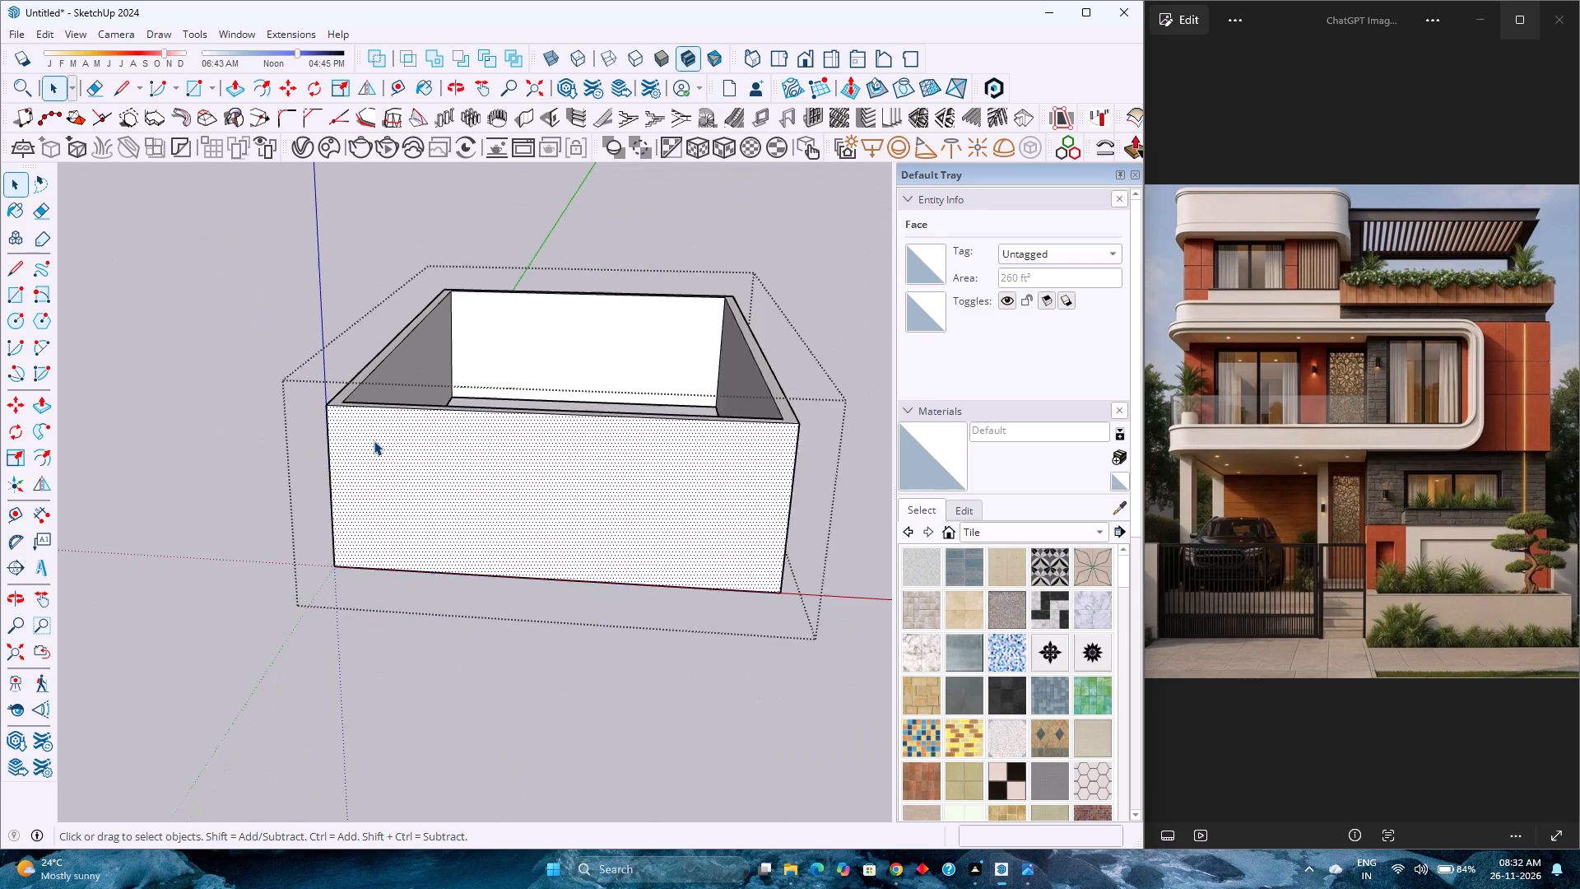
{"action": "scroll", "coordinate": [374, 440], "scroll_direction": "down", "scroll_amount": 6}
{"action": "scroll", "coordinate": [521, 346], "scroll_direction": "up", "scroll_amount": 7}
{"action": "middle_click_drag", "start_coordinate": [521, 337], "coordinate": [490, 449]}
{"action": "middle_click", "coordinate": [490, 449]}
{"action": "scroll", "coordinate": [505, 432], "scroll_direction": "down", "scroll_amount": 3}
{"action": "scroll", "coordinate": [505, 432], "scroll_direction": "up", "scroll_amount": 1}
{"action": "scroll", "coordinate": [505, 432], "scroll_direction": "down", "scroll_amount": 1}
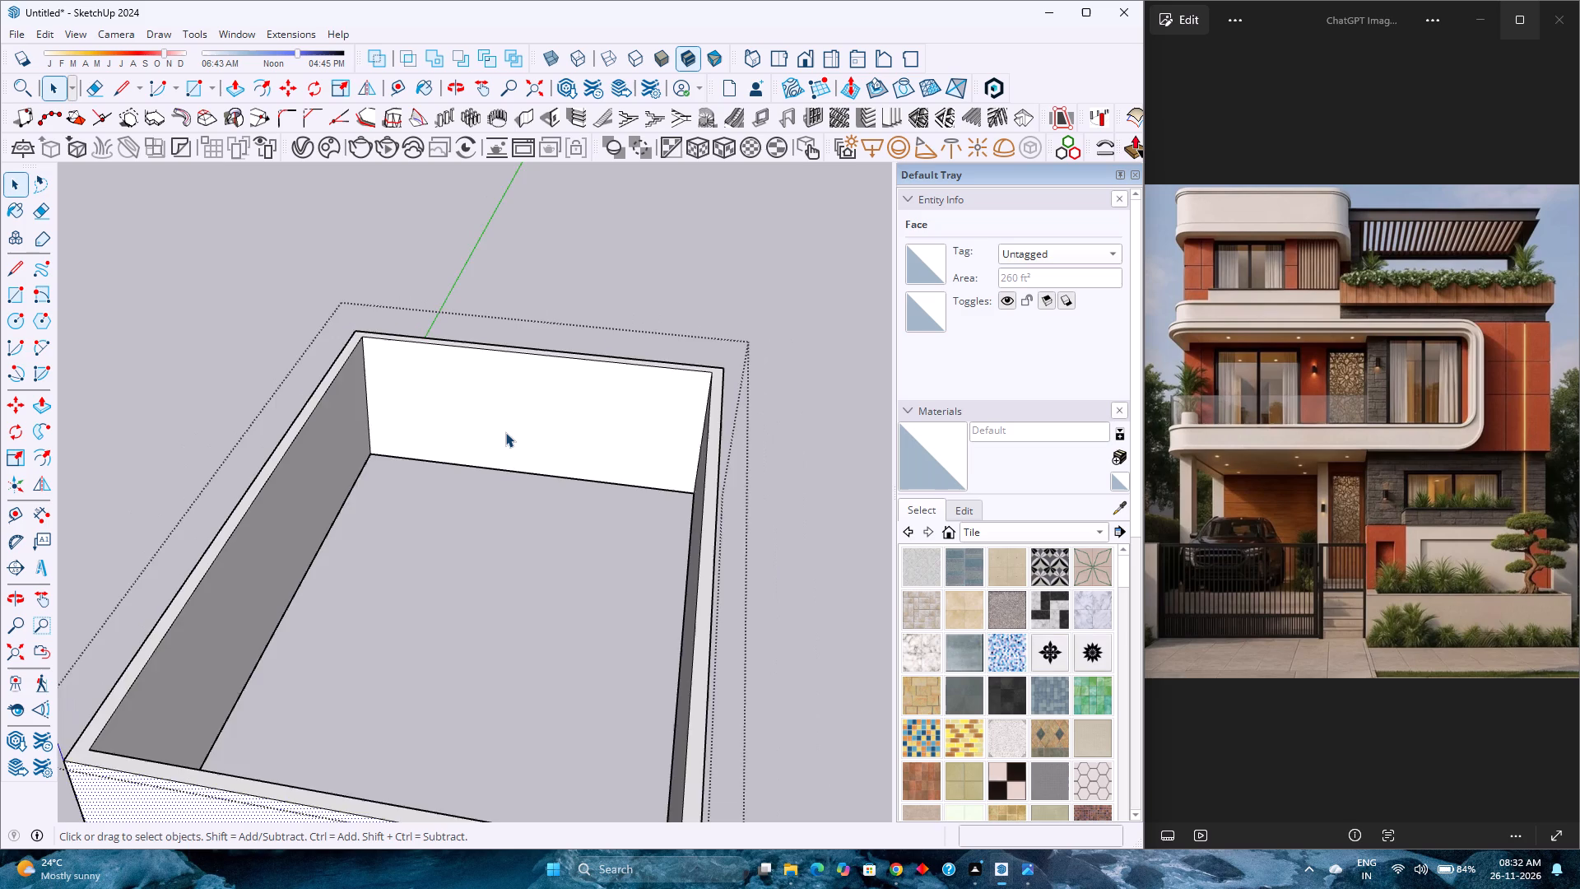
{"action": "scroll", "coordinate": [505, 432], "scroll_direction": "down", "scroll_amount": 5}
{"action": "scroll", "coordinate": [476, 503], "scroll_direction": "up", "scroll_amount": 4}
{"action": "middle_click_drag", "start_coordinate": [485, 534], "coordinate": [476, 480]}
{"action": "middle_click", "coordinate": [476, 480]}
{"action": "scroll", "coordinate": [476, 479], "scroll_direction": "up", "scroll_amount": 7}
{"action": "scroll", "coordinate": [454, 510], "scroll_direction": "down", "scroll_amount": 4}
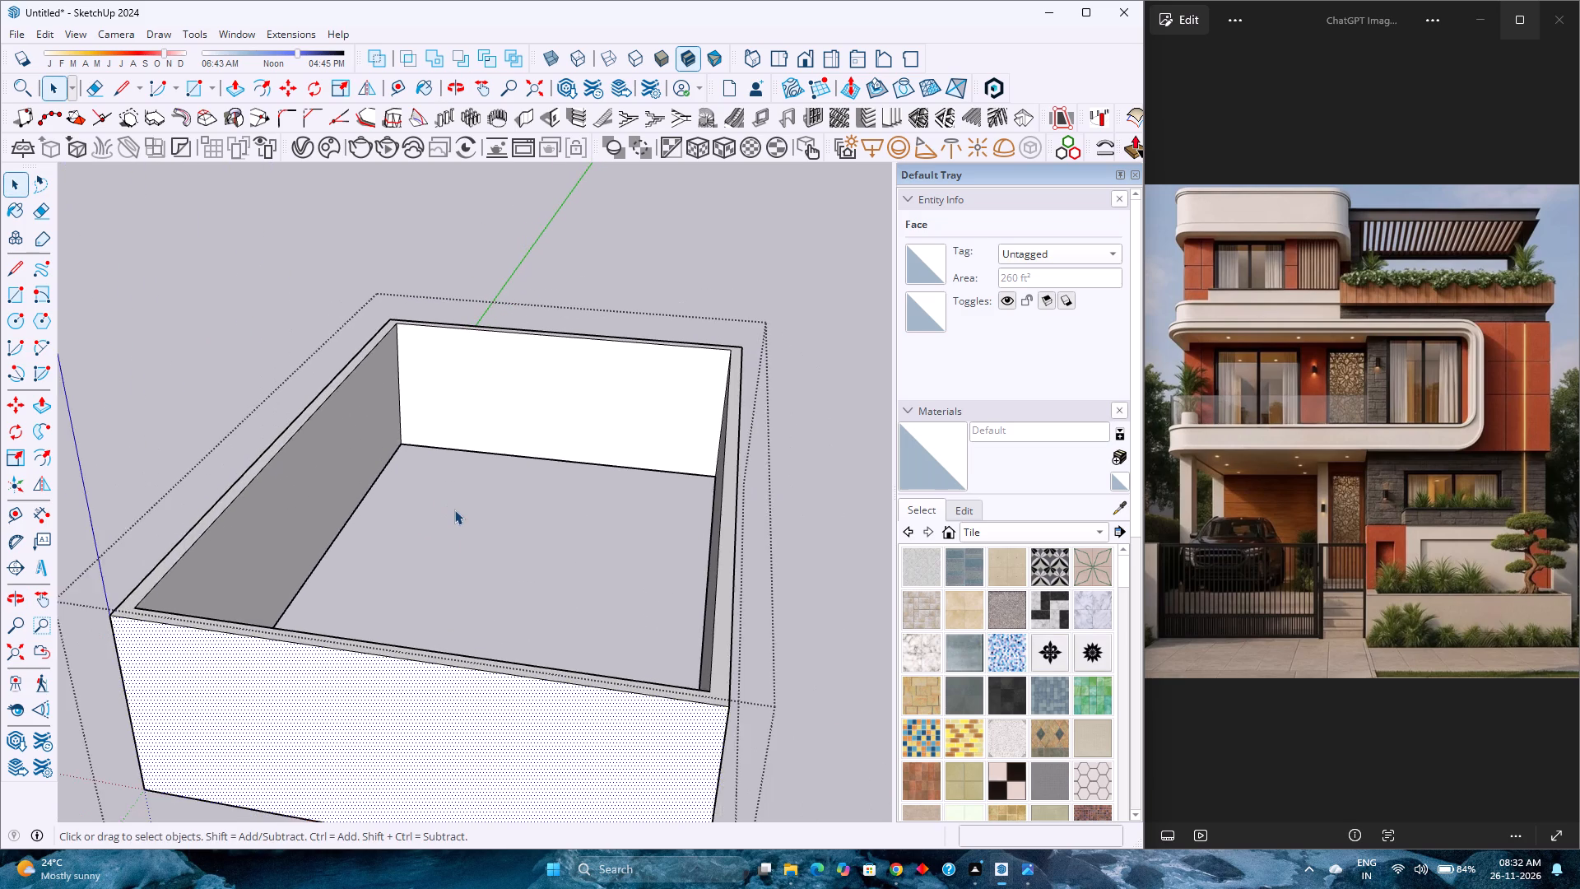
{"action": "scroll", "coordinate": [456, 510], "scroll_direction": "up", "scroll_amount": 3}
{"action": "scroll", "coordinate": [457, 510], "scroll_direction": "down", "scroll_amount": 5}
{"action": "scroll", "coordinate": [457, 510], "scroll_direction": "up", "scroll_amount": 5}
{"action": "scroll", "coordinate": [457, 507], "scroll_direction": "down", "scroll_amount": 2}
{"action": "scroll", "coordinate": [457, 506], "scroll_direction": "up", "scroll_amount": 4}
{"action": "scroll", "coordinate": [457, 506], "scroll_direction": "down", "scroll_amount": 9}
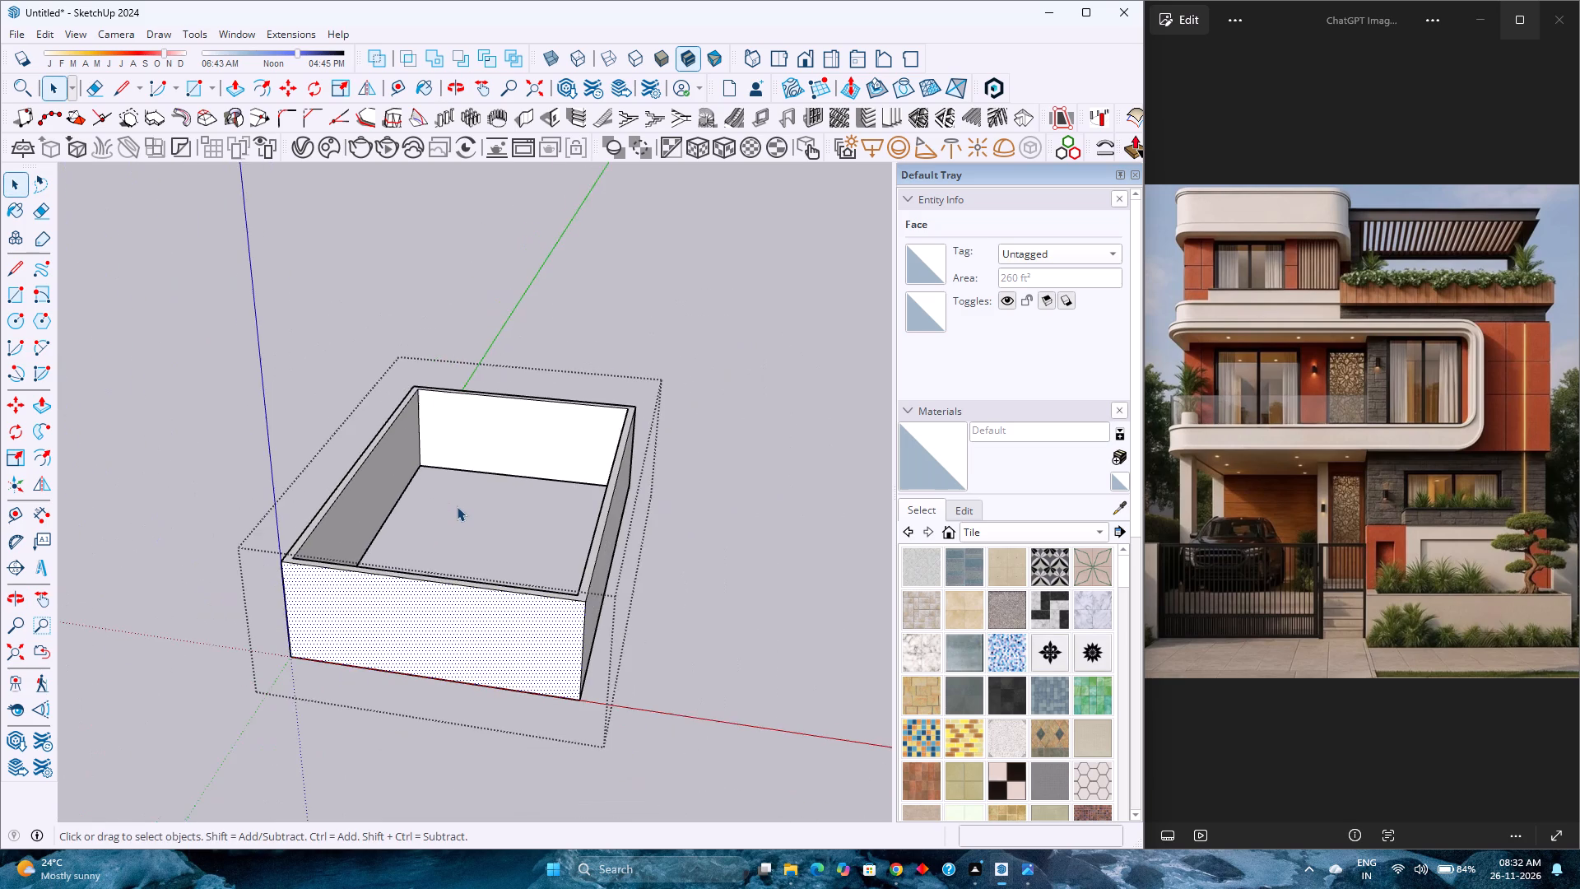
Place a vertical guide on the front wall face, 1' in from the wall's corner edge at the origin.
{"action": "middle_click_drag", "start_coordinate": [518, 482], "coordinate": [539, 431]}
{"action": "scroll", "coordinate": [501, 437], "scroll_direction": "up", "scroll_amount": 4}
{"action": "scroll", "coordinate": [490, 437], "scroll_direction": "down", "scroll_amount": 4}
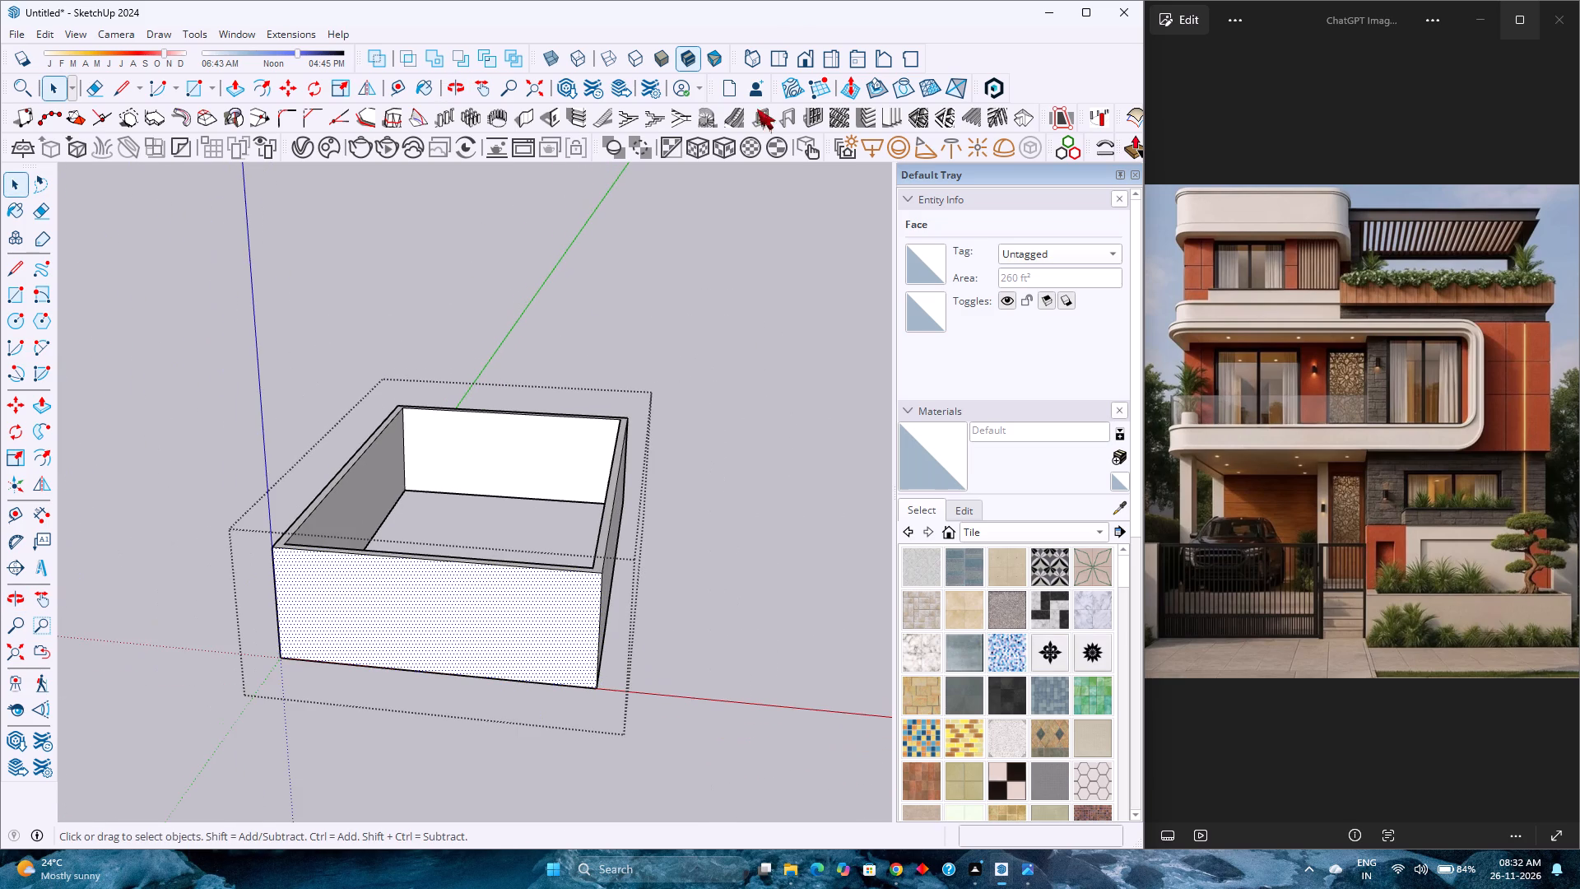
{"action": "left_click", "coordinate": [394, 88]}
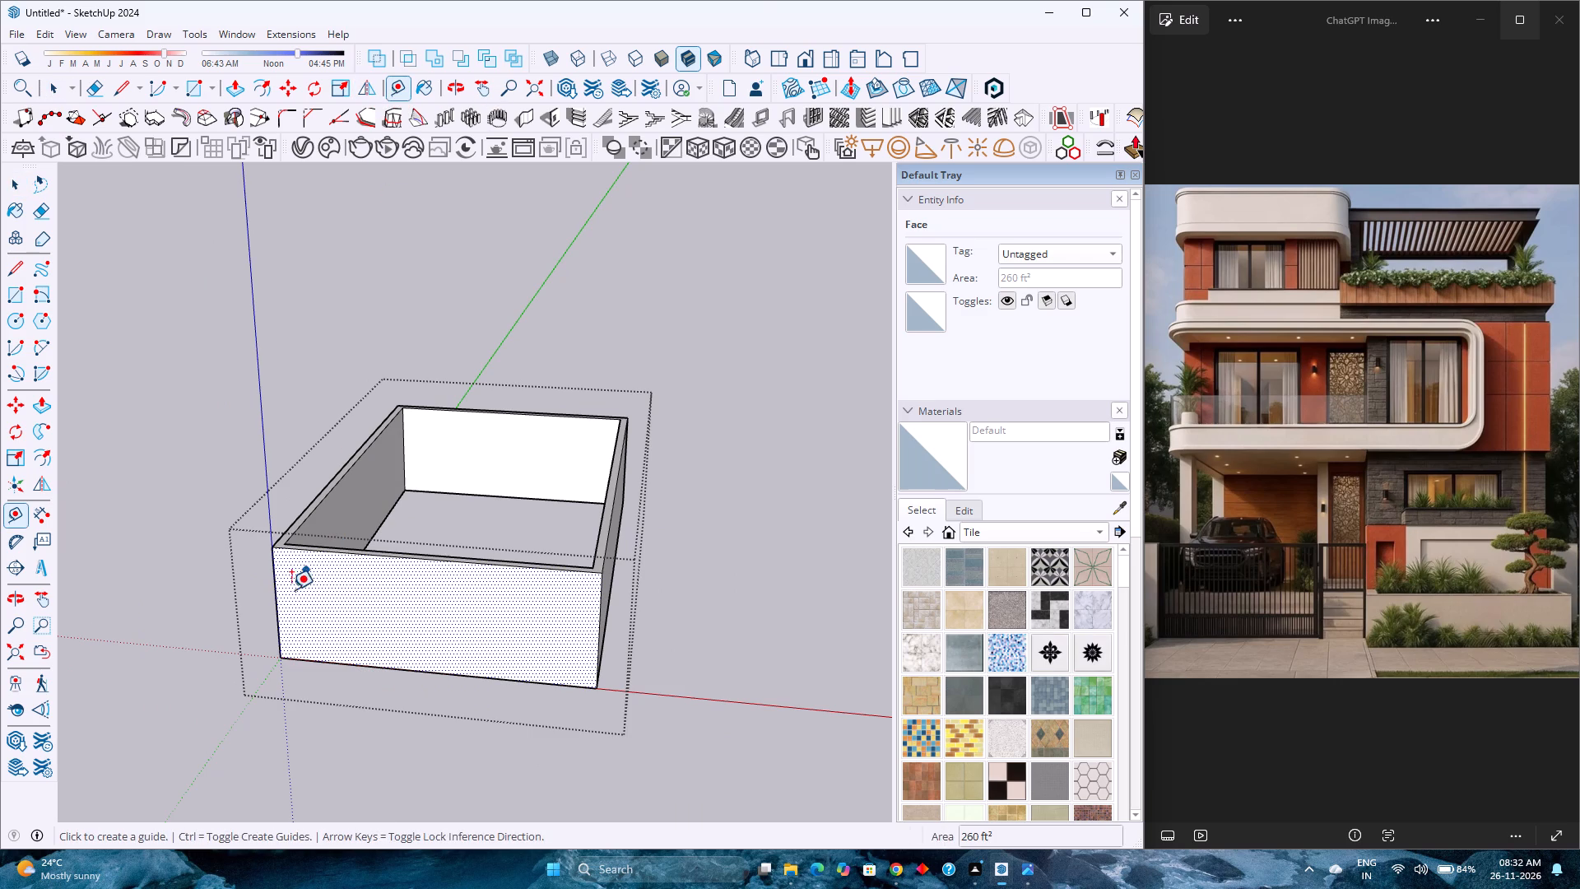
{"action": "scroll", "coordinate": [286, 594], "scroll_direction": "up", "scroll_amount": 8}
{"action": "left_click", "coordinate": [262, 570]}
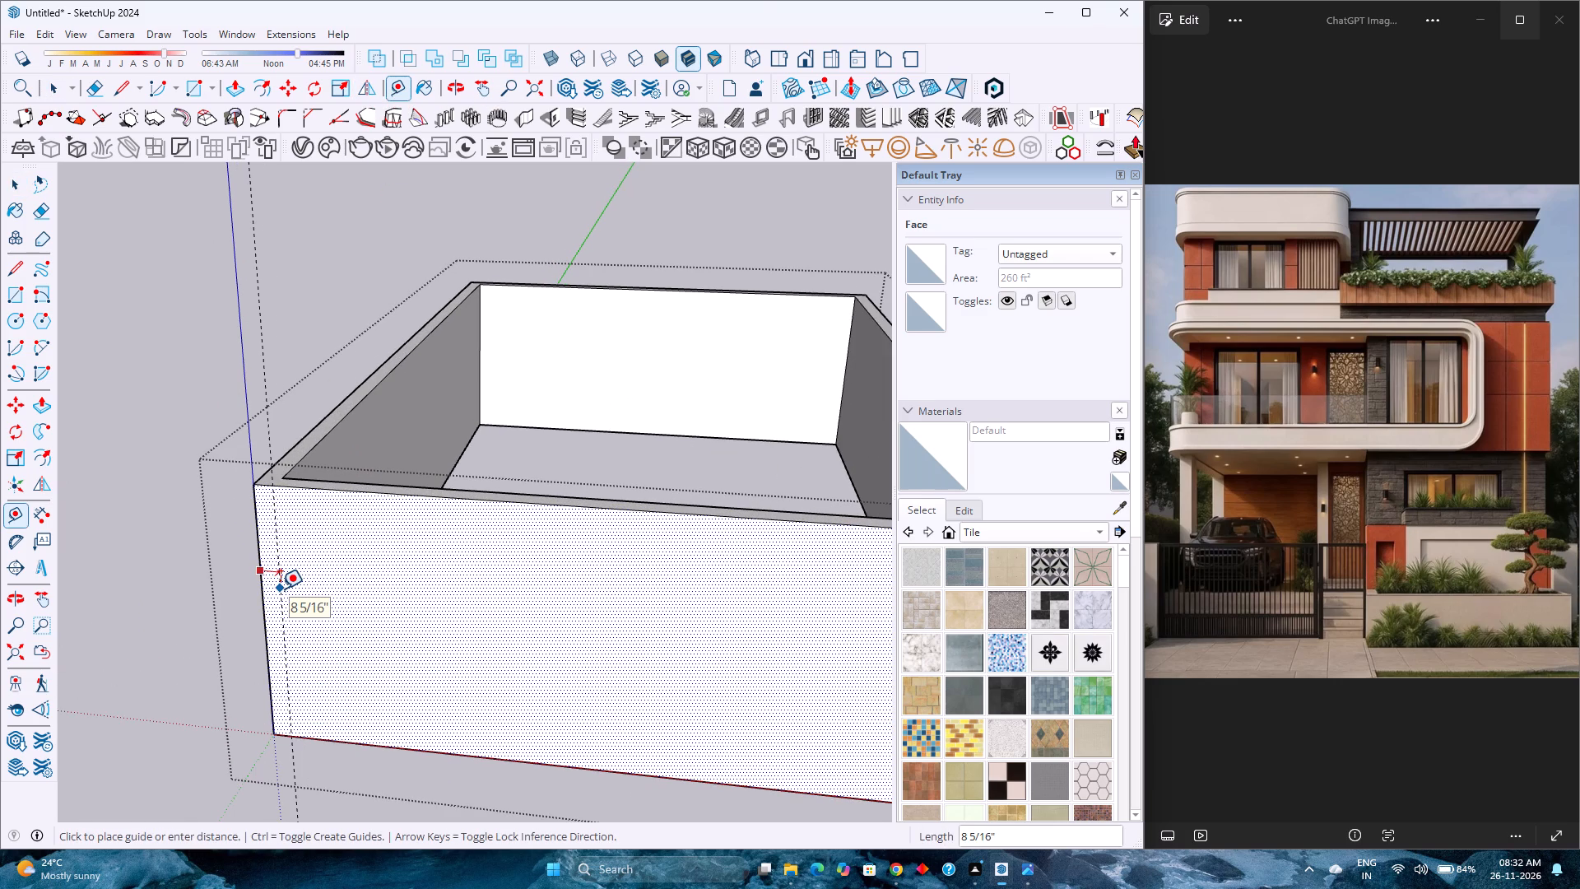
{"action": "type", "text": "1'"}
{"action": "key", "text": "Return"}
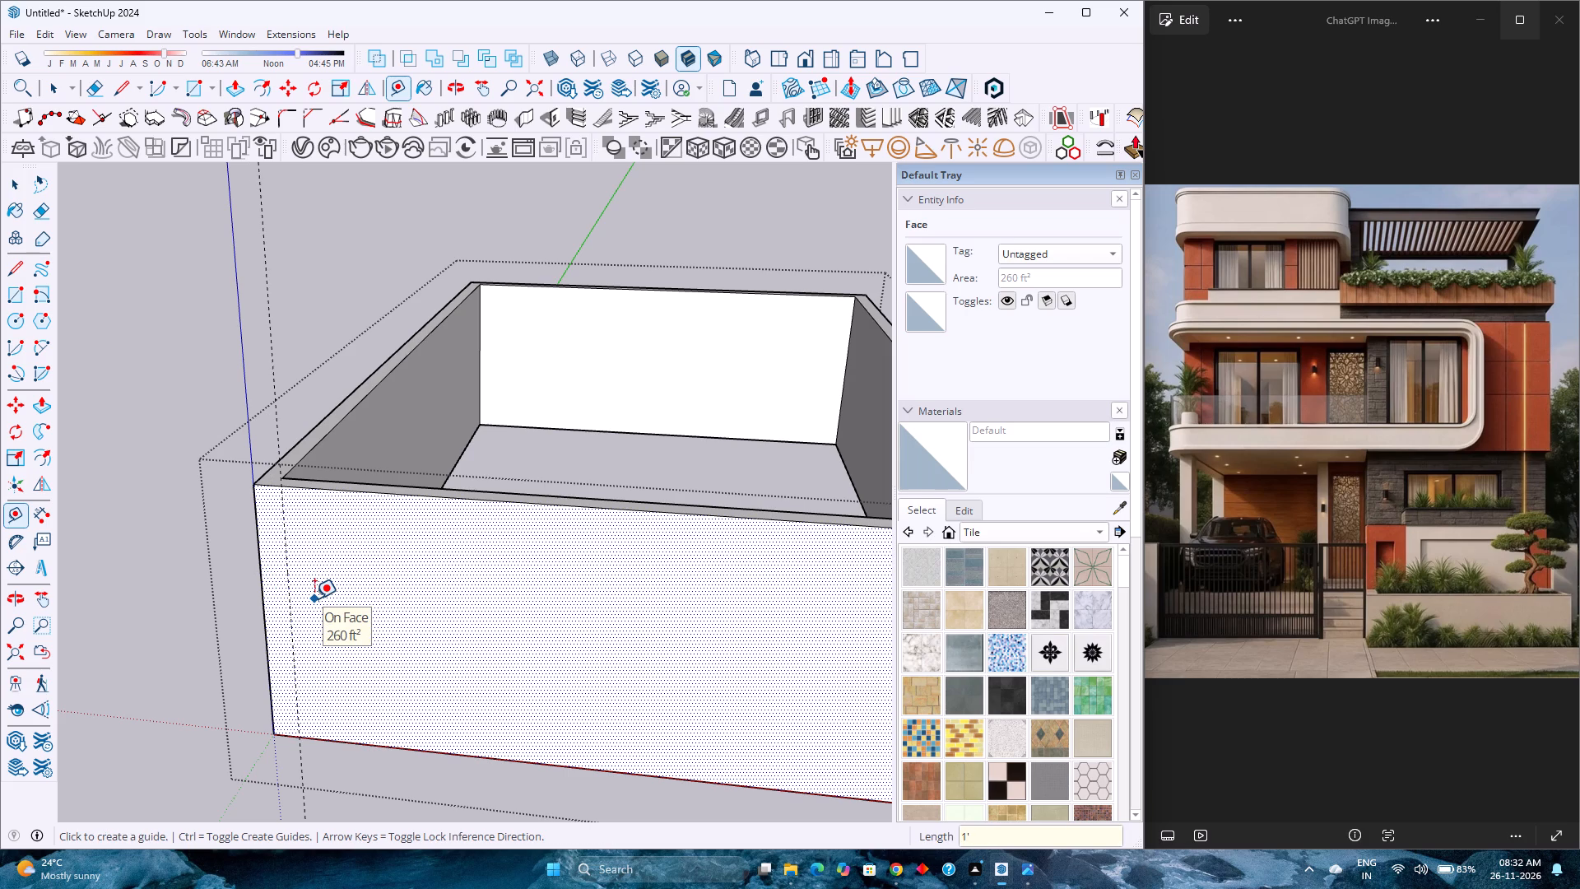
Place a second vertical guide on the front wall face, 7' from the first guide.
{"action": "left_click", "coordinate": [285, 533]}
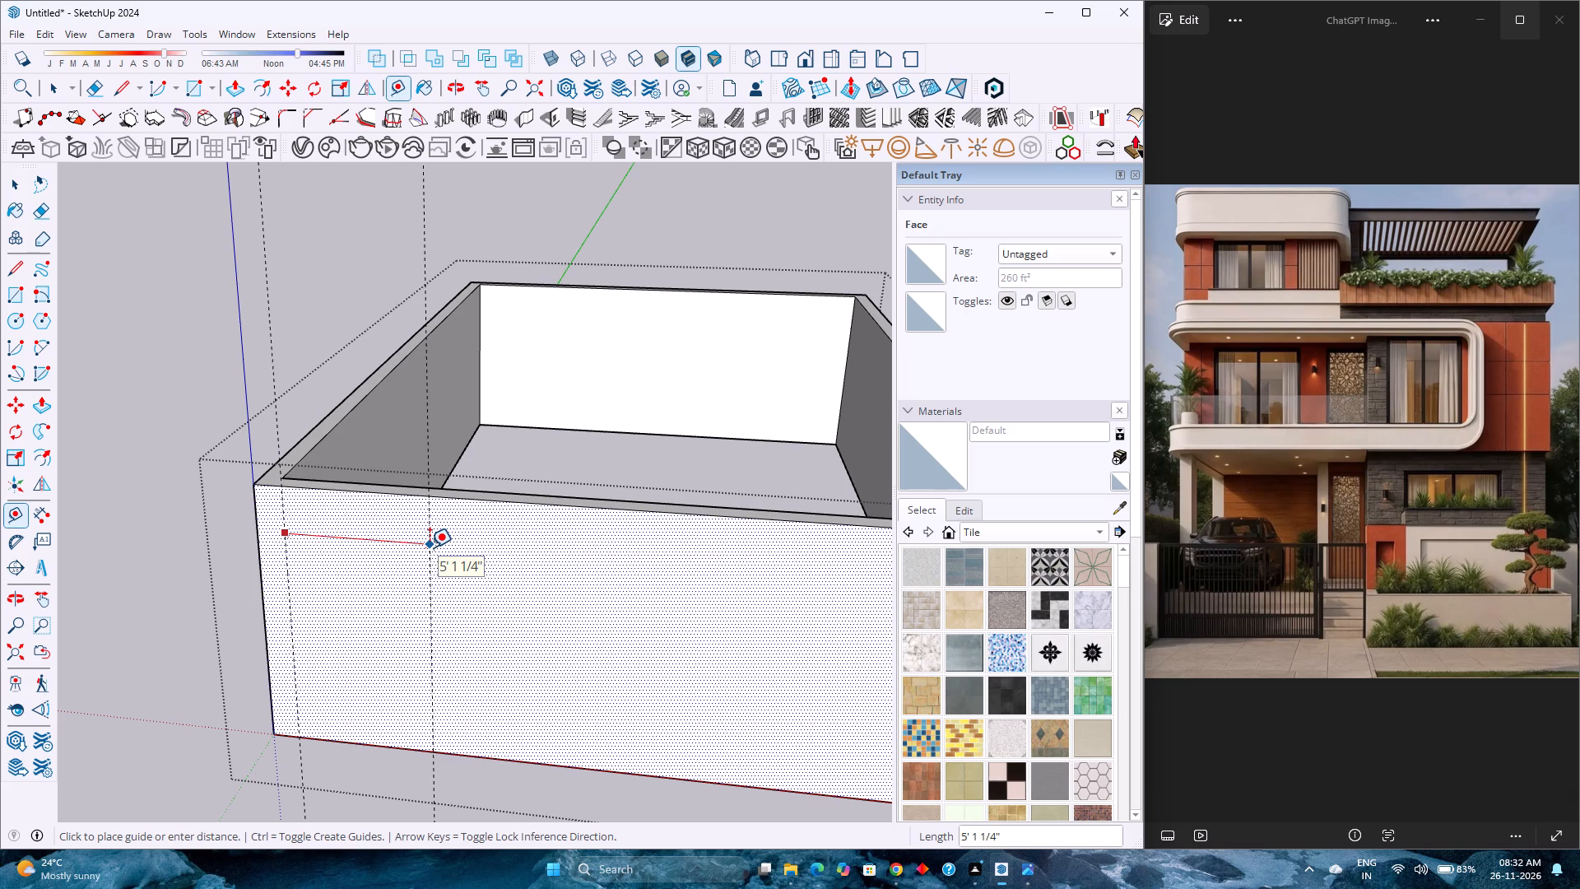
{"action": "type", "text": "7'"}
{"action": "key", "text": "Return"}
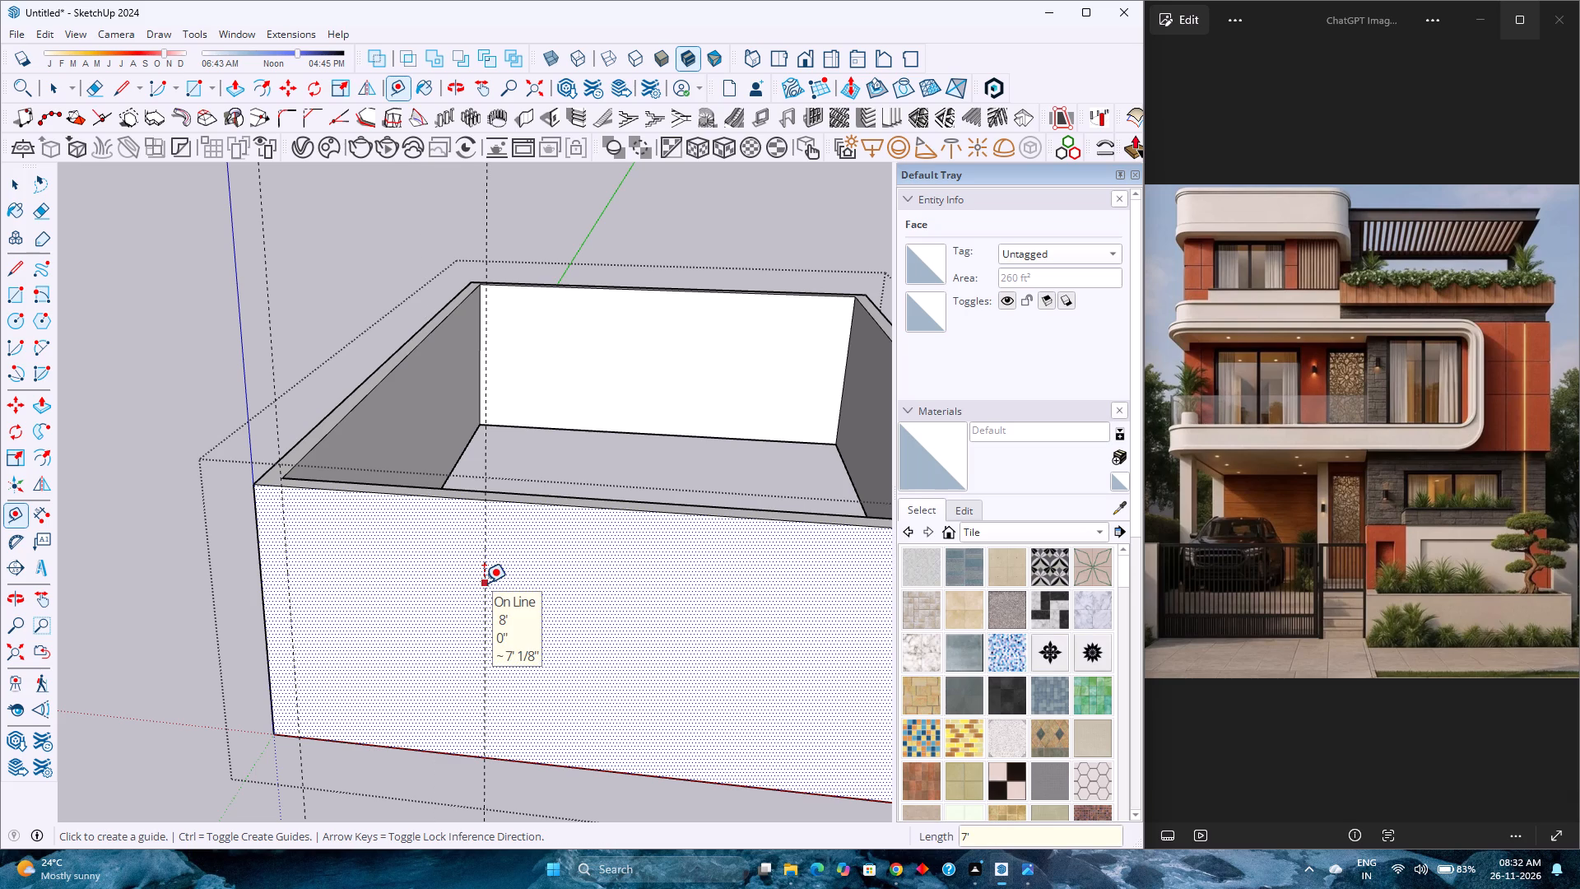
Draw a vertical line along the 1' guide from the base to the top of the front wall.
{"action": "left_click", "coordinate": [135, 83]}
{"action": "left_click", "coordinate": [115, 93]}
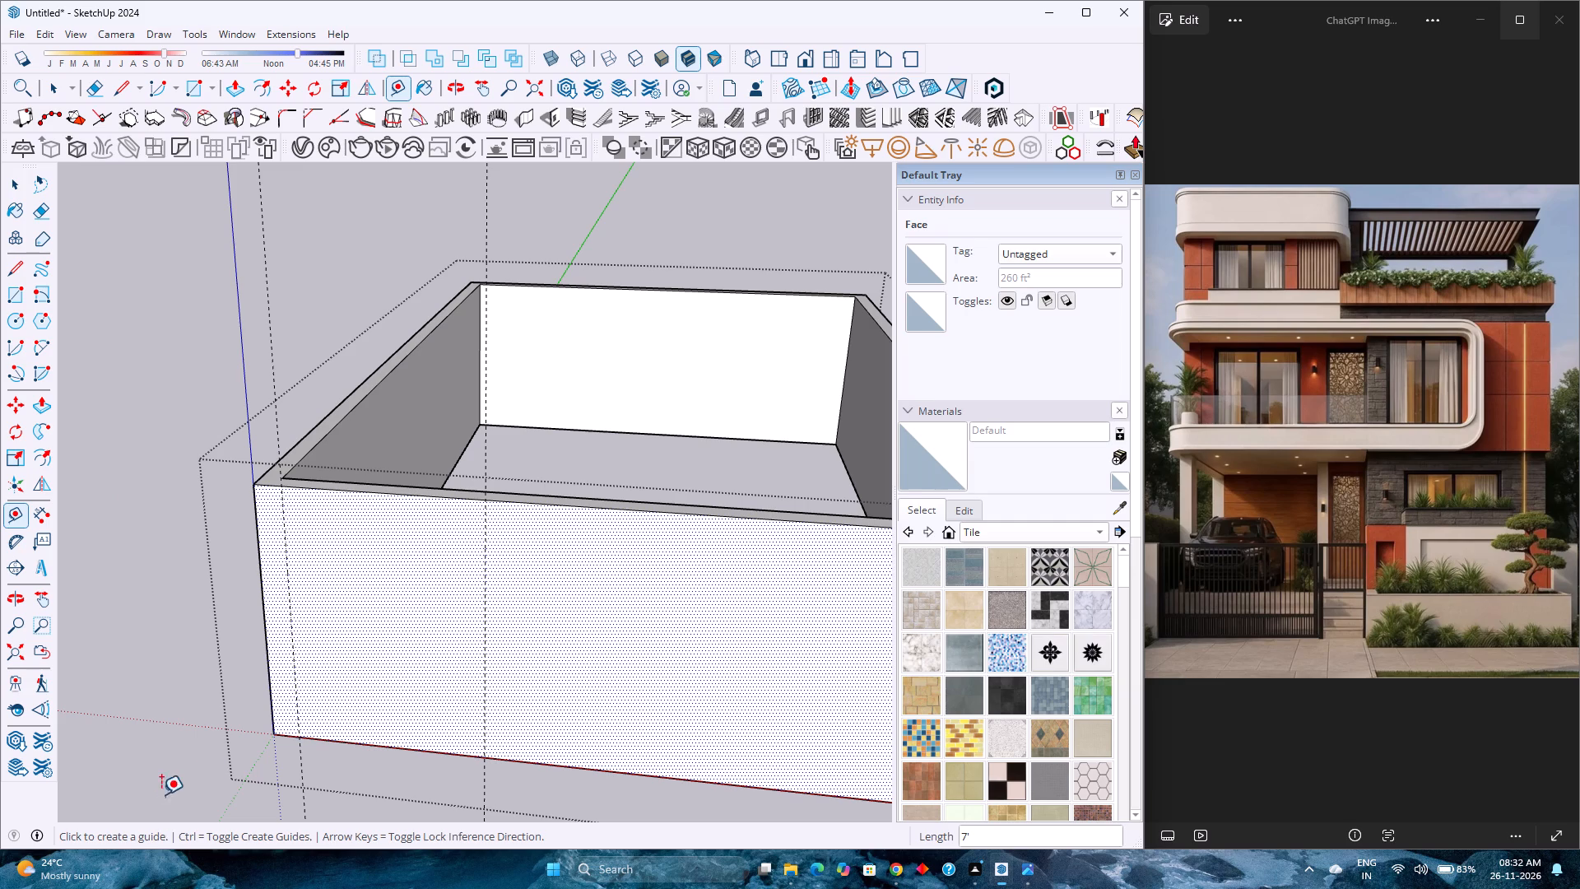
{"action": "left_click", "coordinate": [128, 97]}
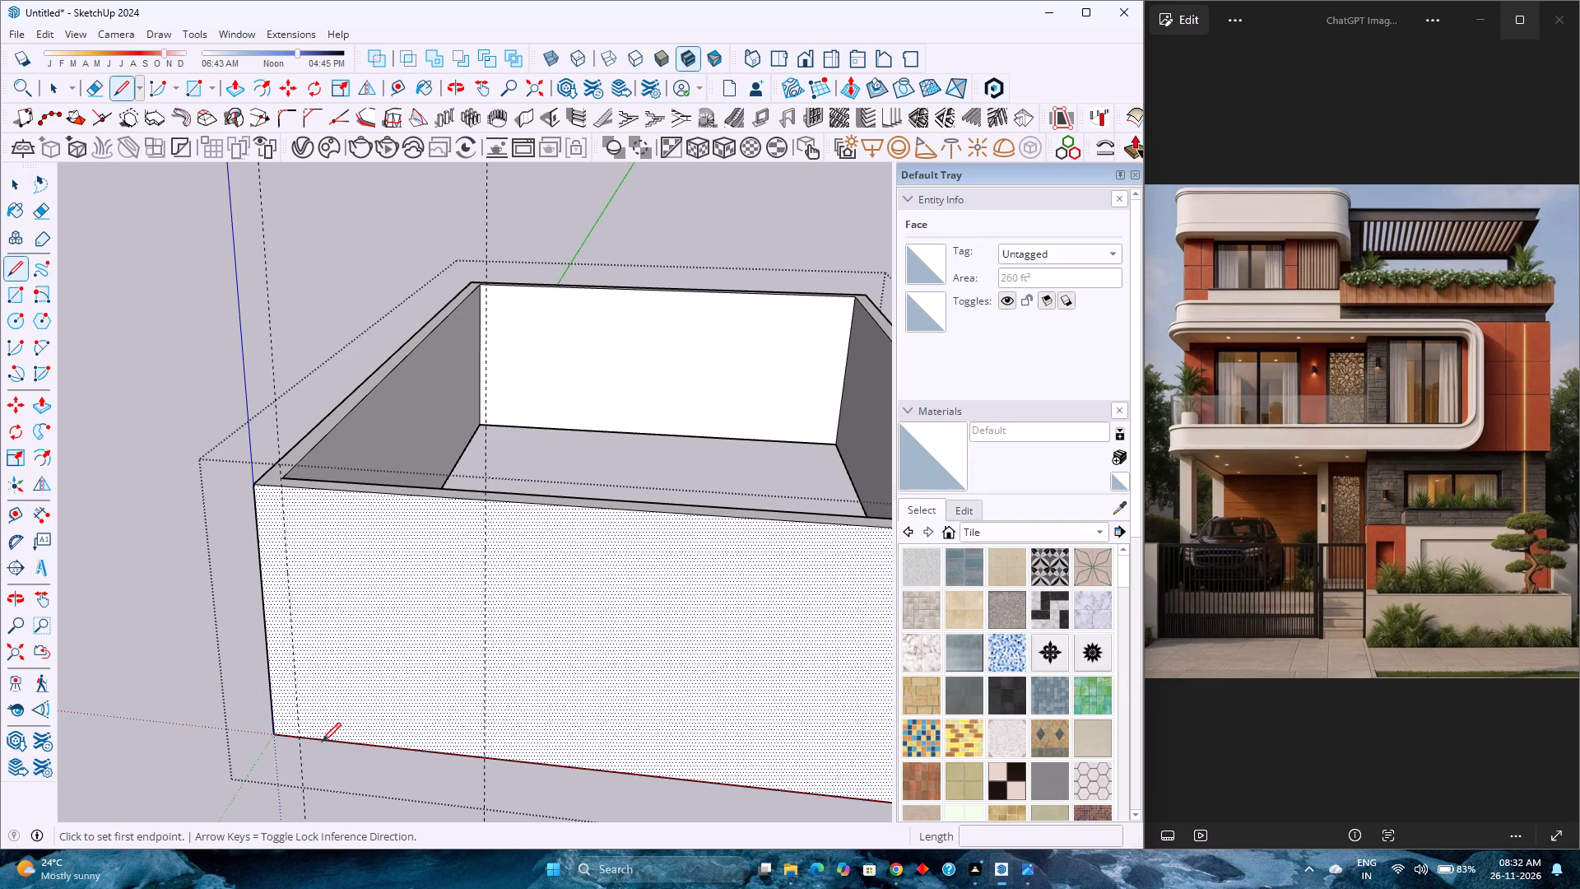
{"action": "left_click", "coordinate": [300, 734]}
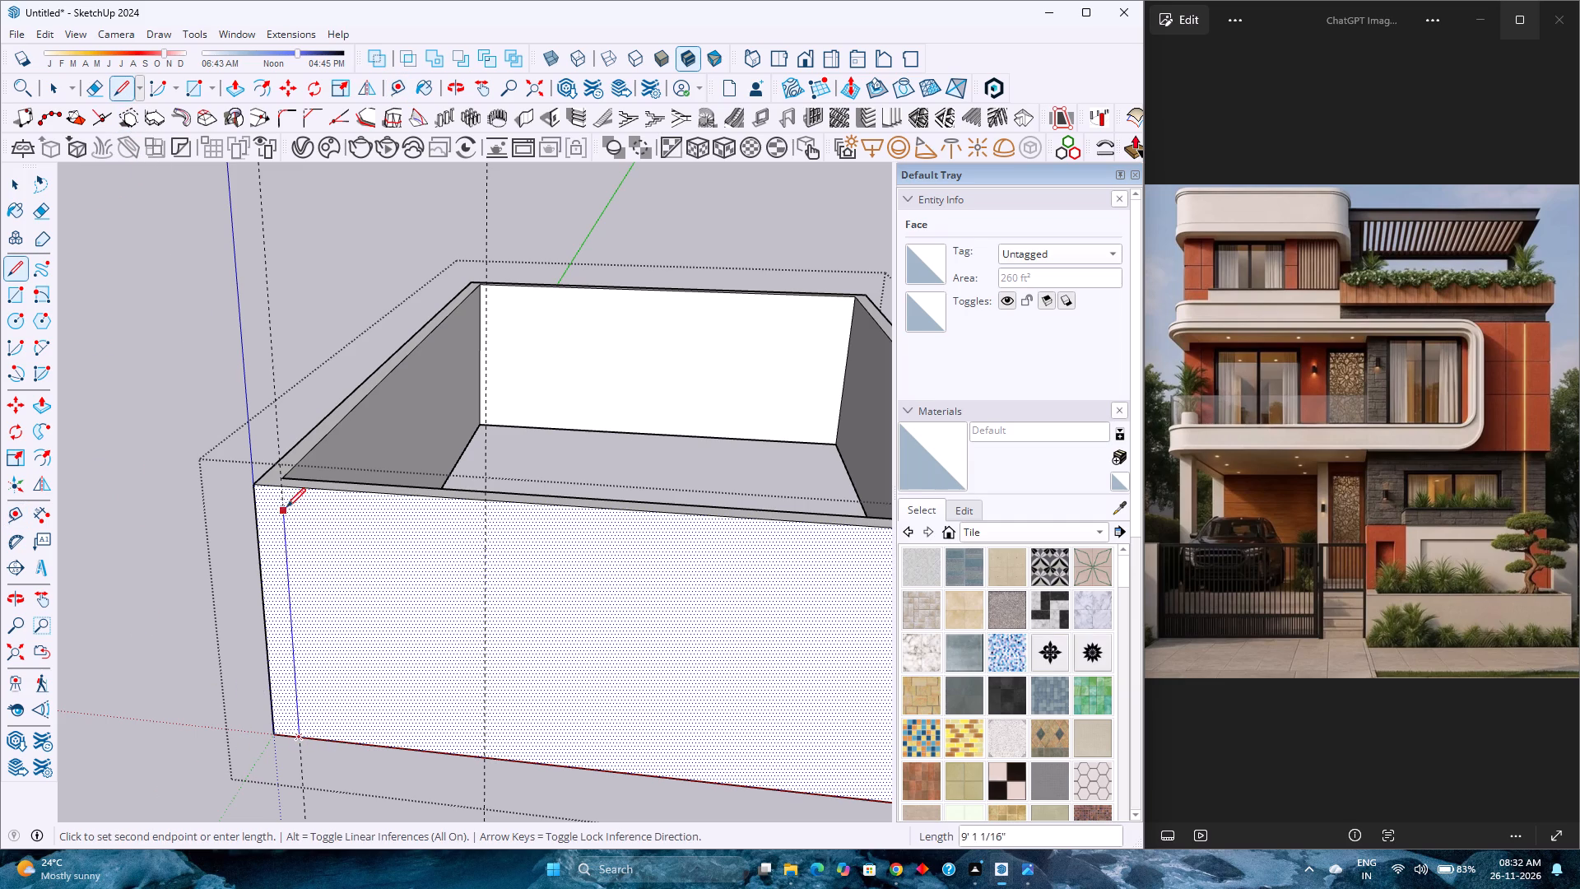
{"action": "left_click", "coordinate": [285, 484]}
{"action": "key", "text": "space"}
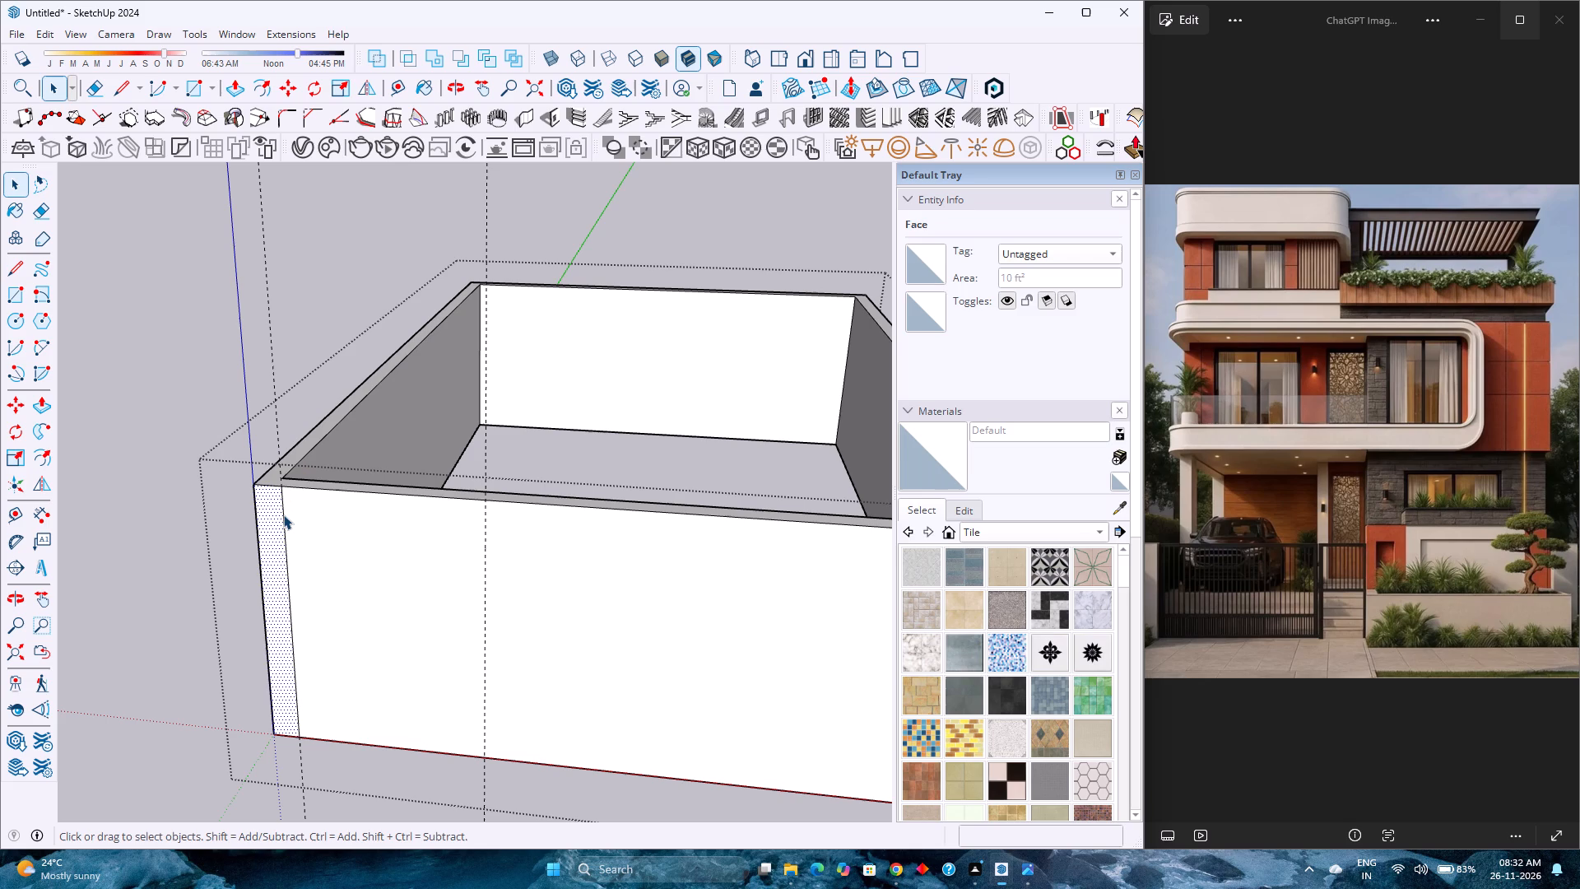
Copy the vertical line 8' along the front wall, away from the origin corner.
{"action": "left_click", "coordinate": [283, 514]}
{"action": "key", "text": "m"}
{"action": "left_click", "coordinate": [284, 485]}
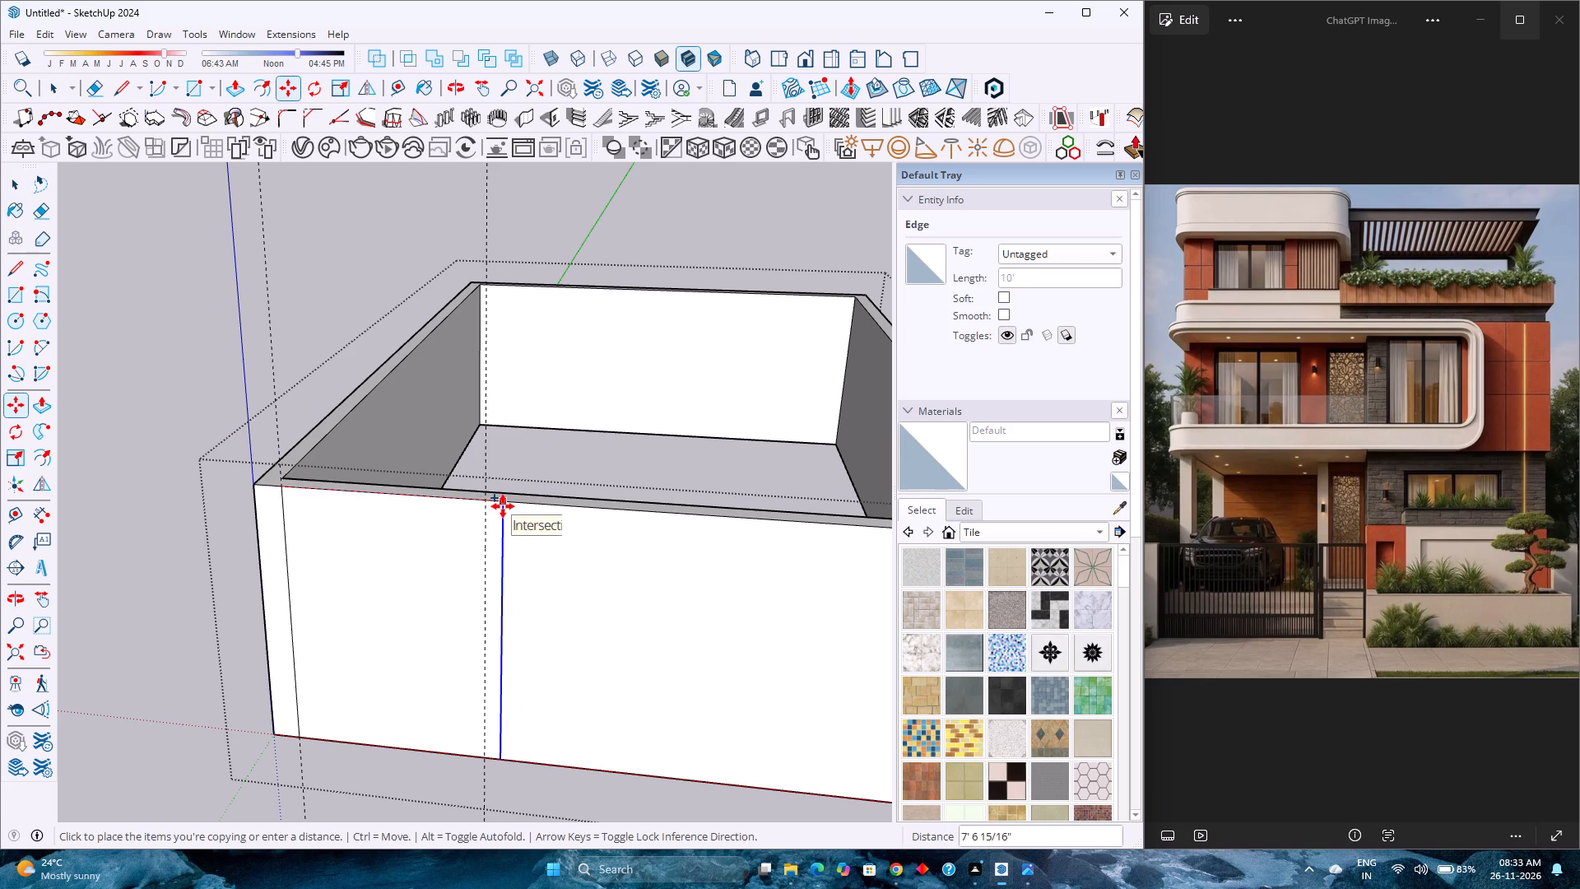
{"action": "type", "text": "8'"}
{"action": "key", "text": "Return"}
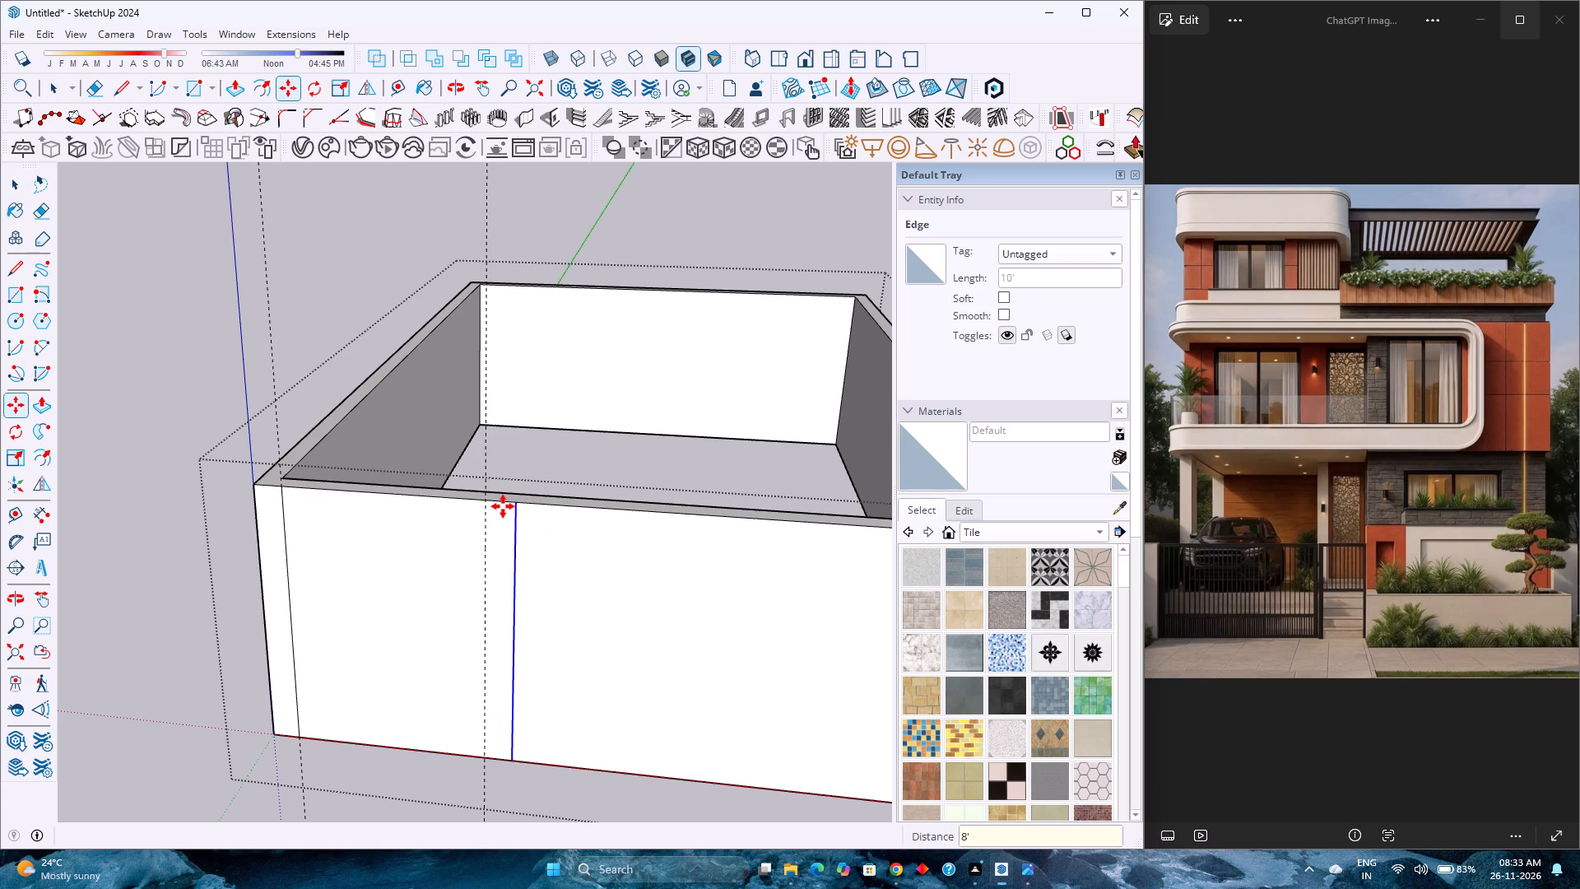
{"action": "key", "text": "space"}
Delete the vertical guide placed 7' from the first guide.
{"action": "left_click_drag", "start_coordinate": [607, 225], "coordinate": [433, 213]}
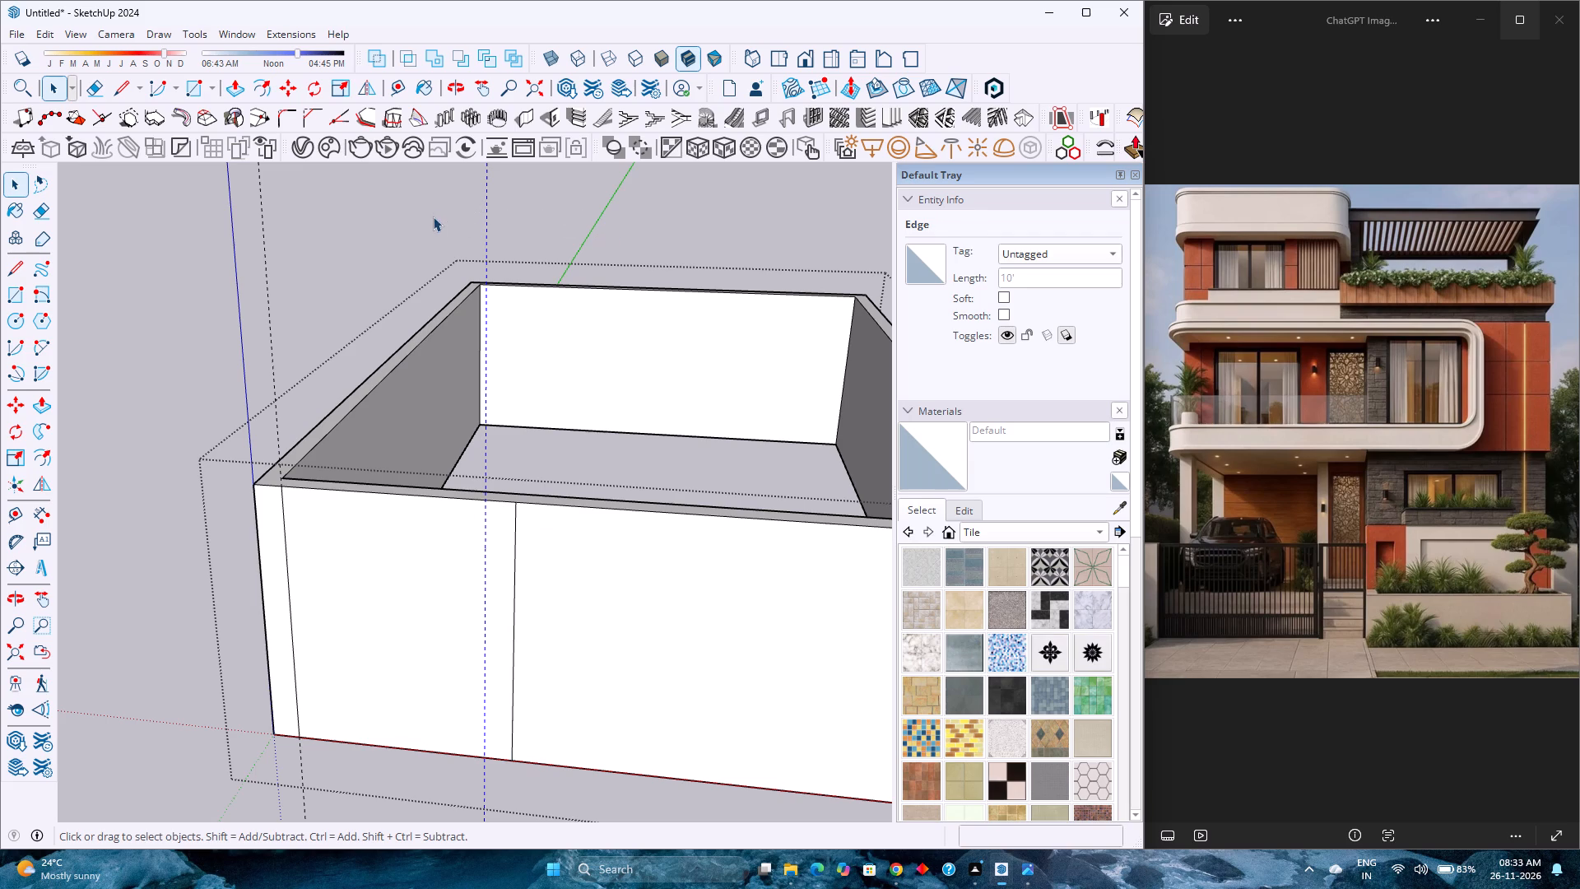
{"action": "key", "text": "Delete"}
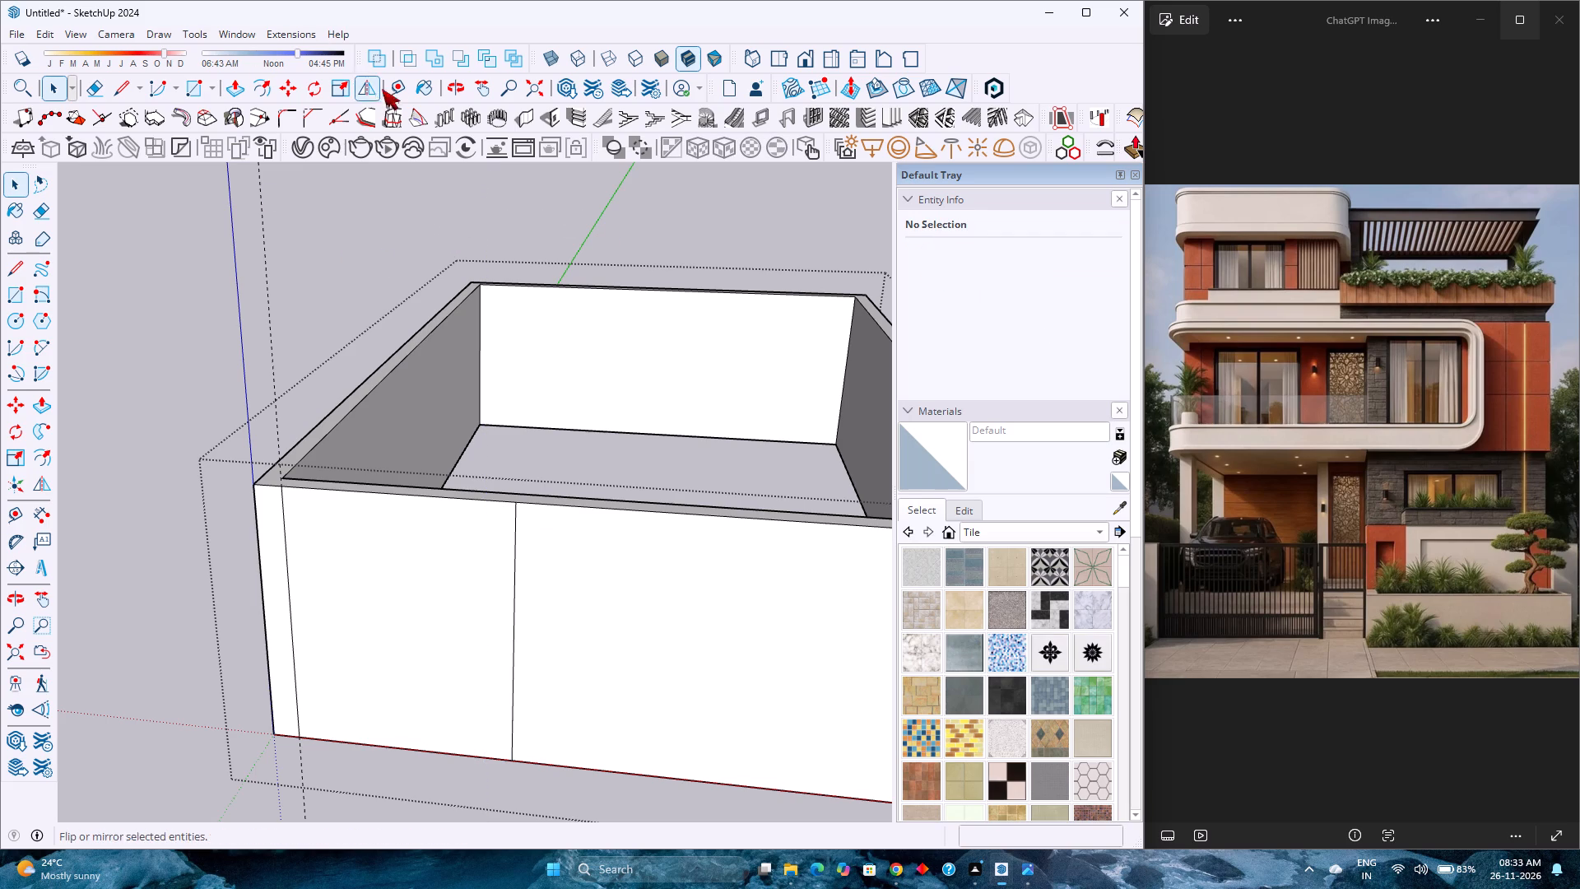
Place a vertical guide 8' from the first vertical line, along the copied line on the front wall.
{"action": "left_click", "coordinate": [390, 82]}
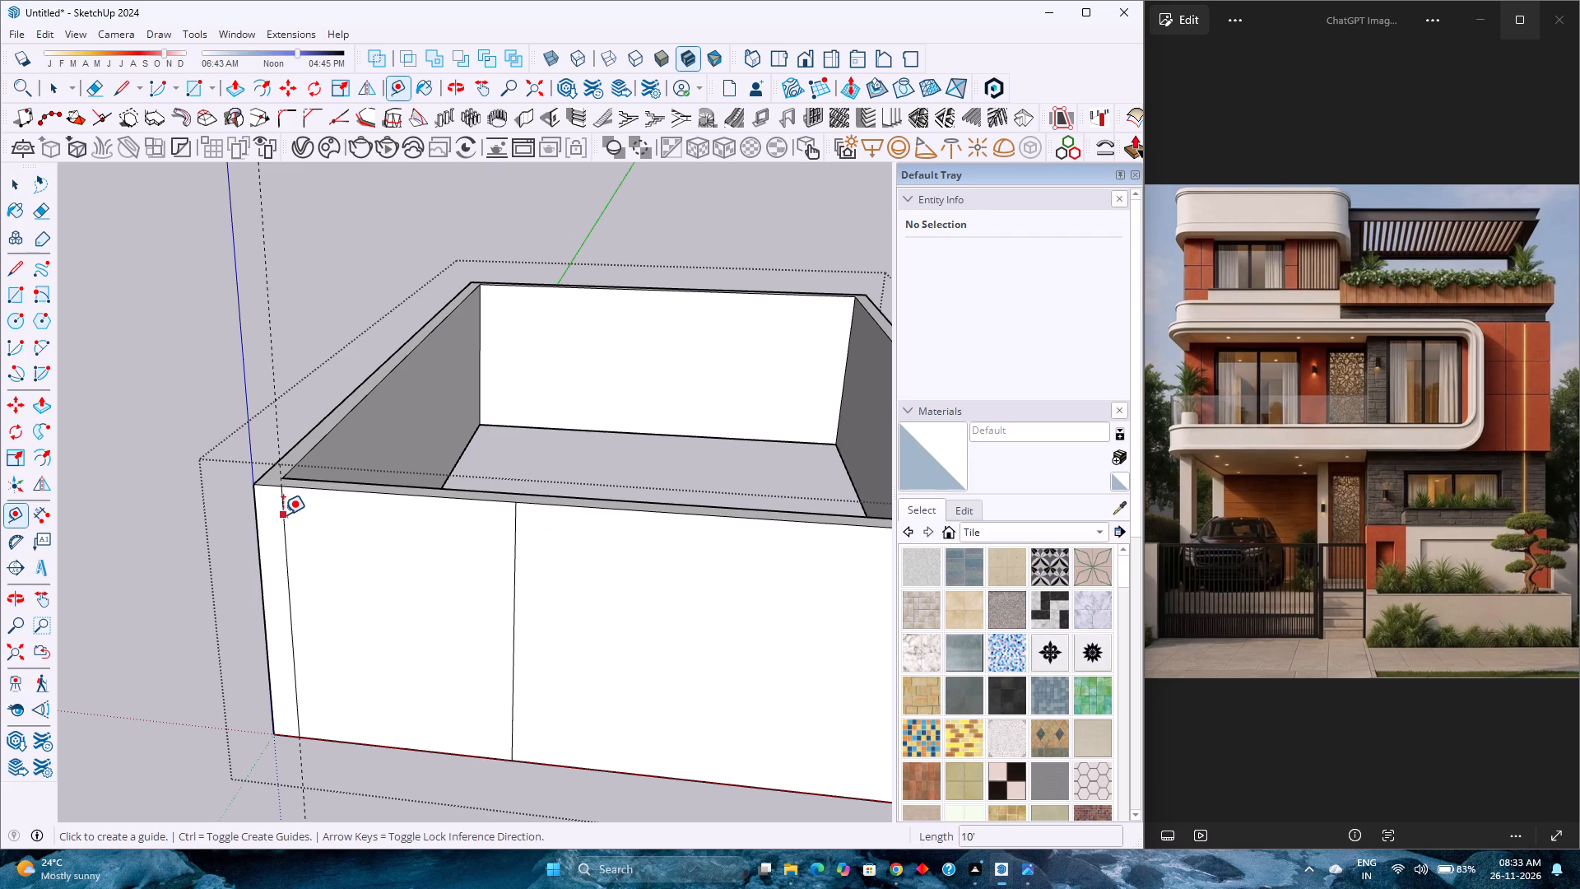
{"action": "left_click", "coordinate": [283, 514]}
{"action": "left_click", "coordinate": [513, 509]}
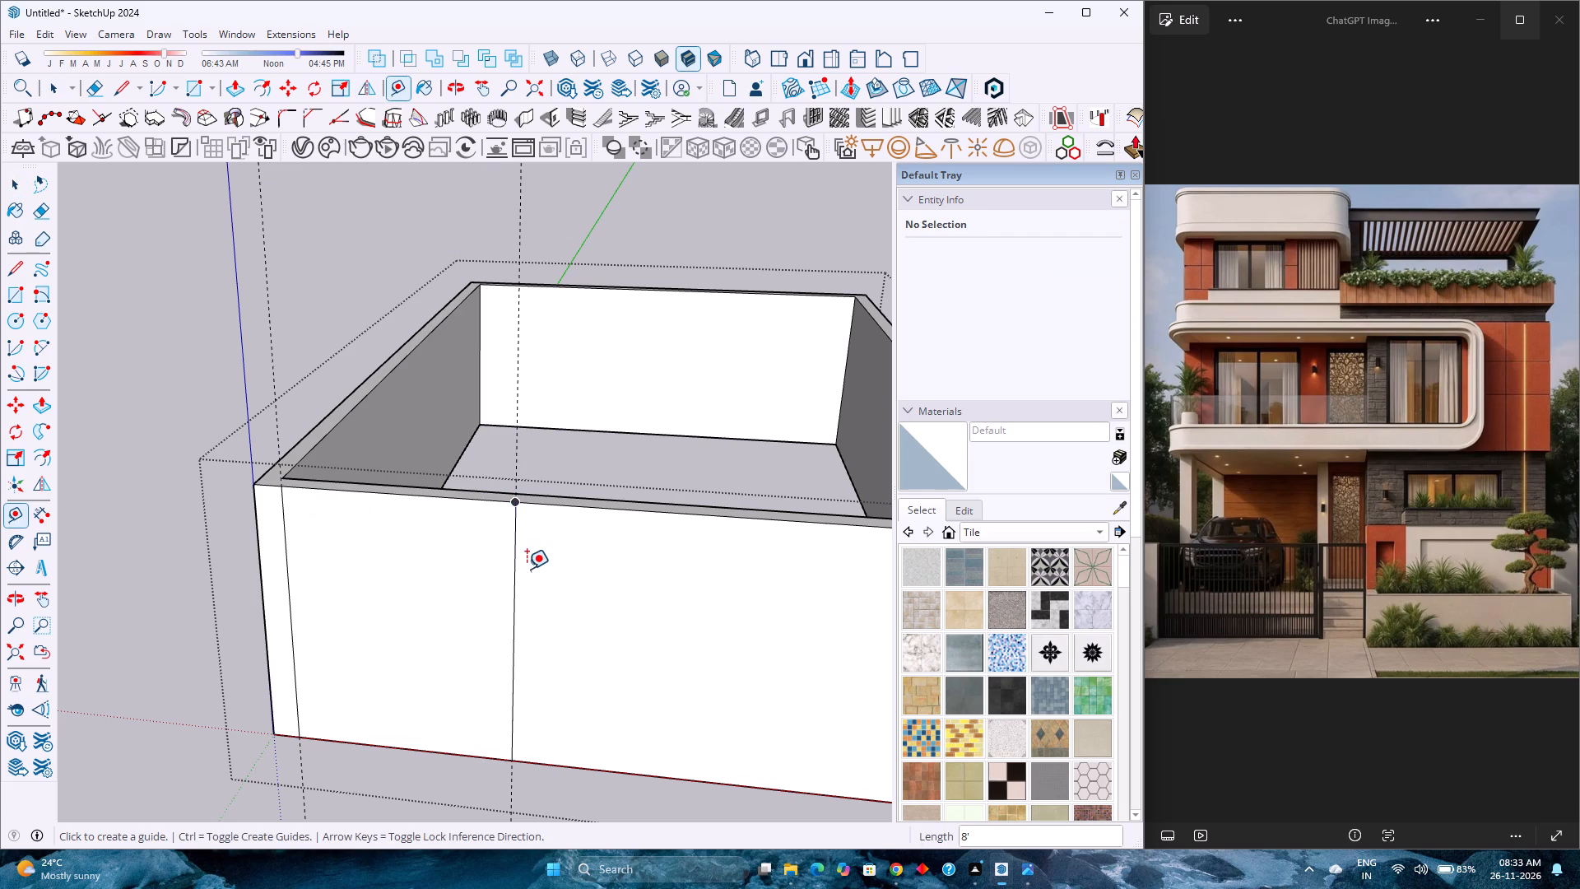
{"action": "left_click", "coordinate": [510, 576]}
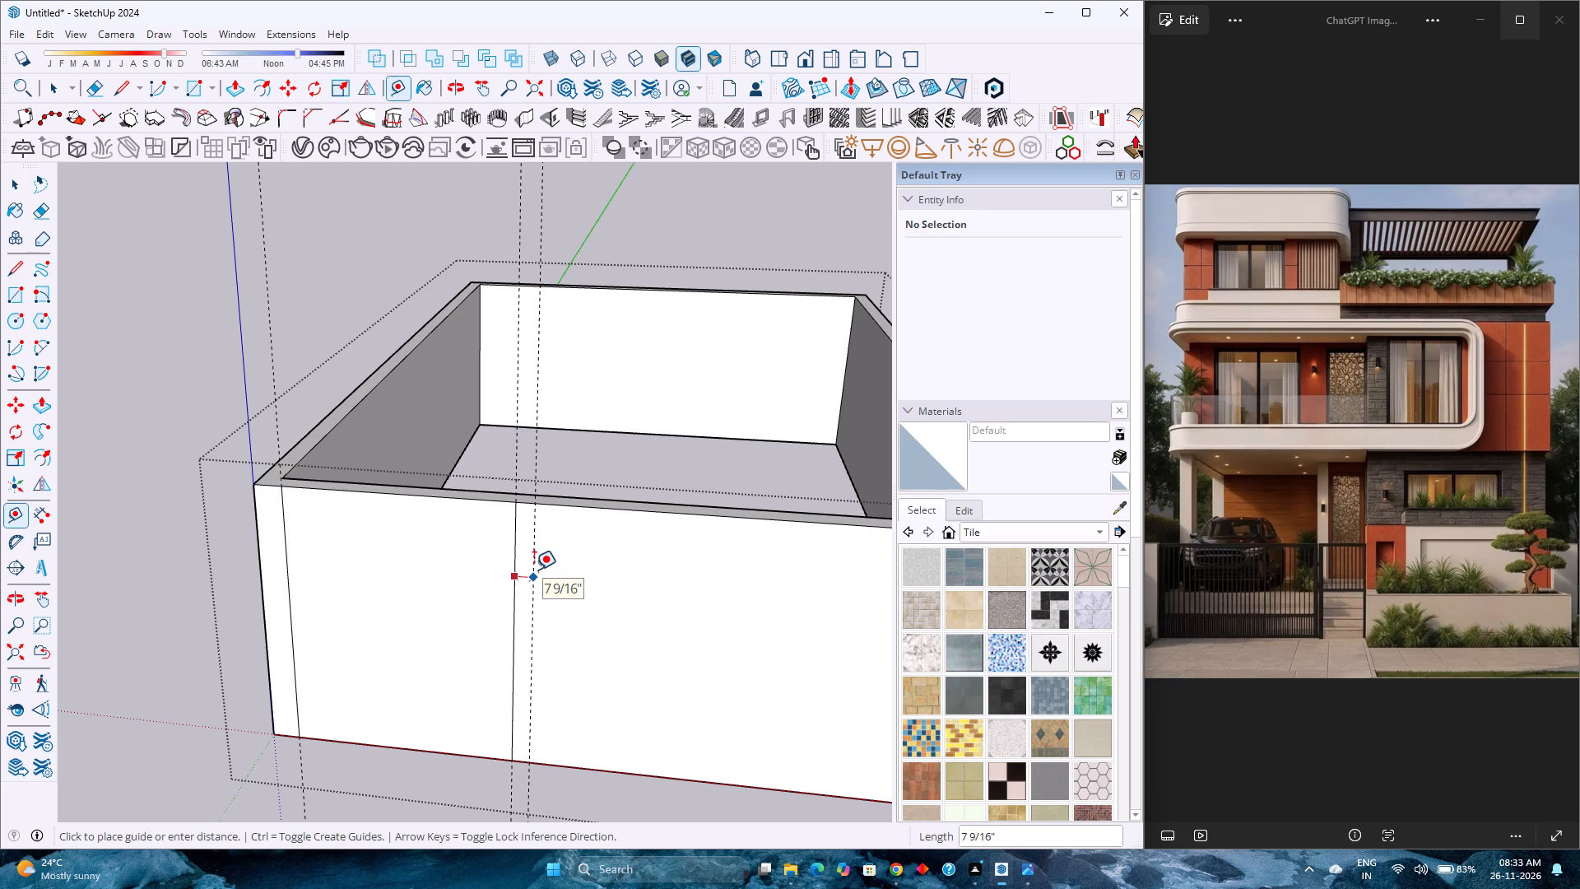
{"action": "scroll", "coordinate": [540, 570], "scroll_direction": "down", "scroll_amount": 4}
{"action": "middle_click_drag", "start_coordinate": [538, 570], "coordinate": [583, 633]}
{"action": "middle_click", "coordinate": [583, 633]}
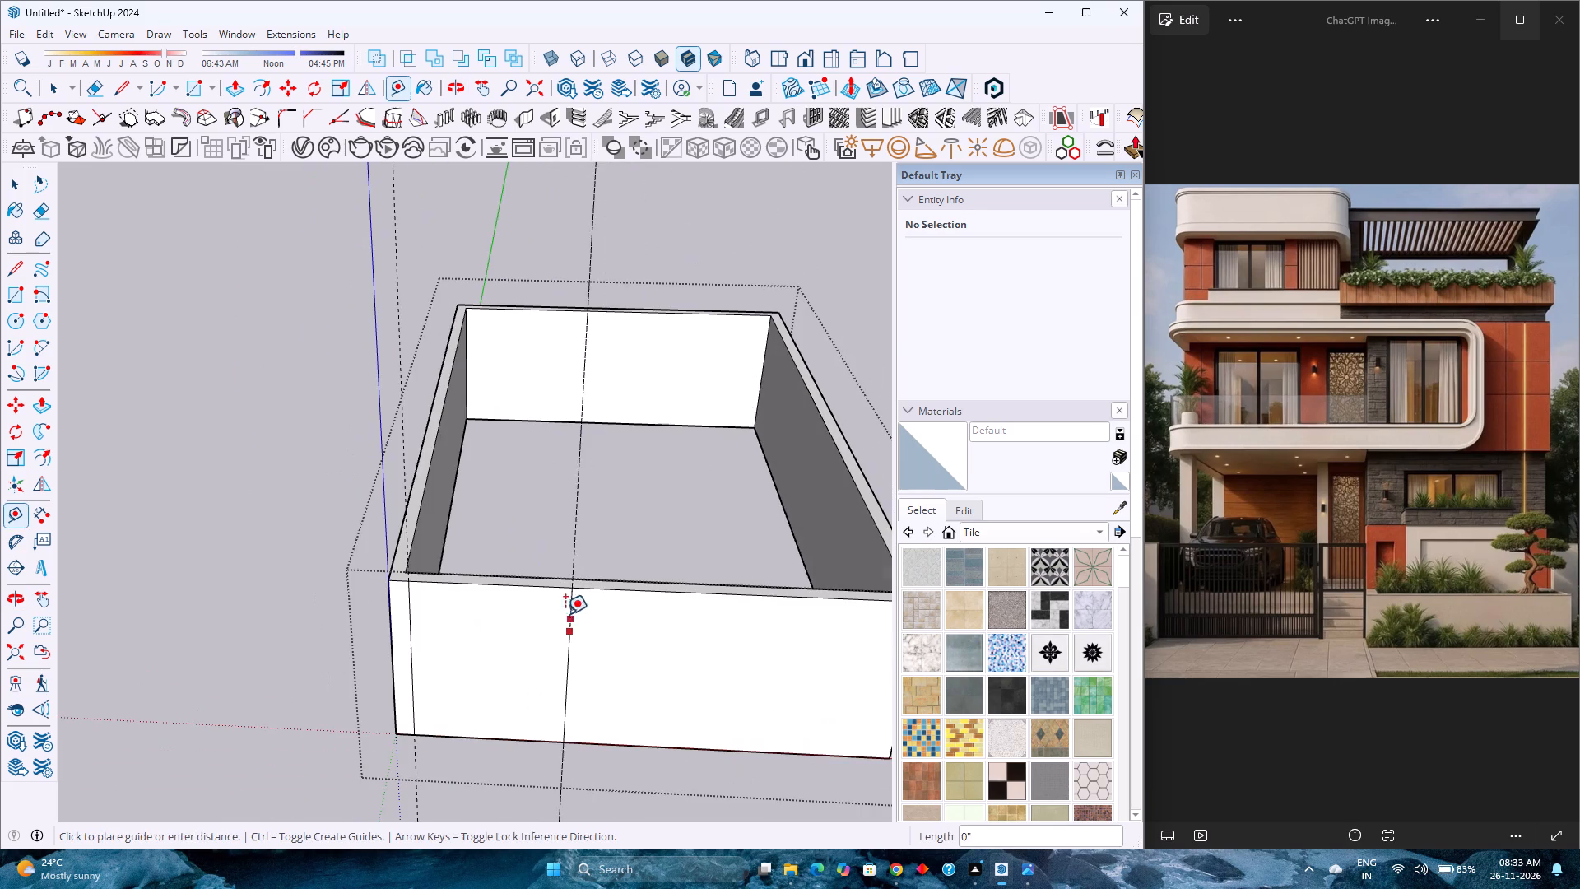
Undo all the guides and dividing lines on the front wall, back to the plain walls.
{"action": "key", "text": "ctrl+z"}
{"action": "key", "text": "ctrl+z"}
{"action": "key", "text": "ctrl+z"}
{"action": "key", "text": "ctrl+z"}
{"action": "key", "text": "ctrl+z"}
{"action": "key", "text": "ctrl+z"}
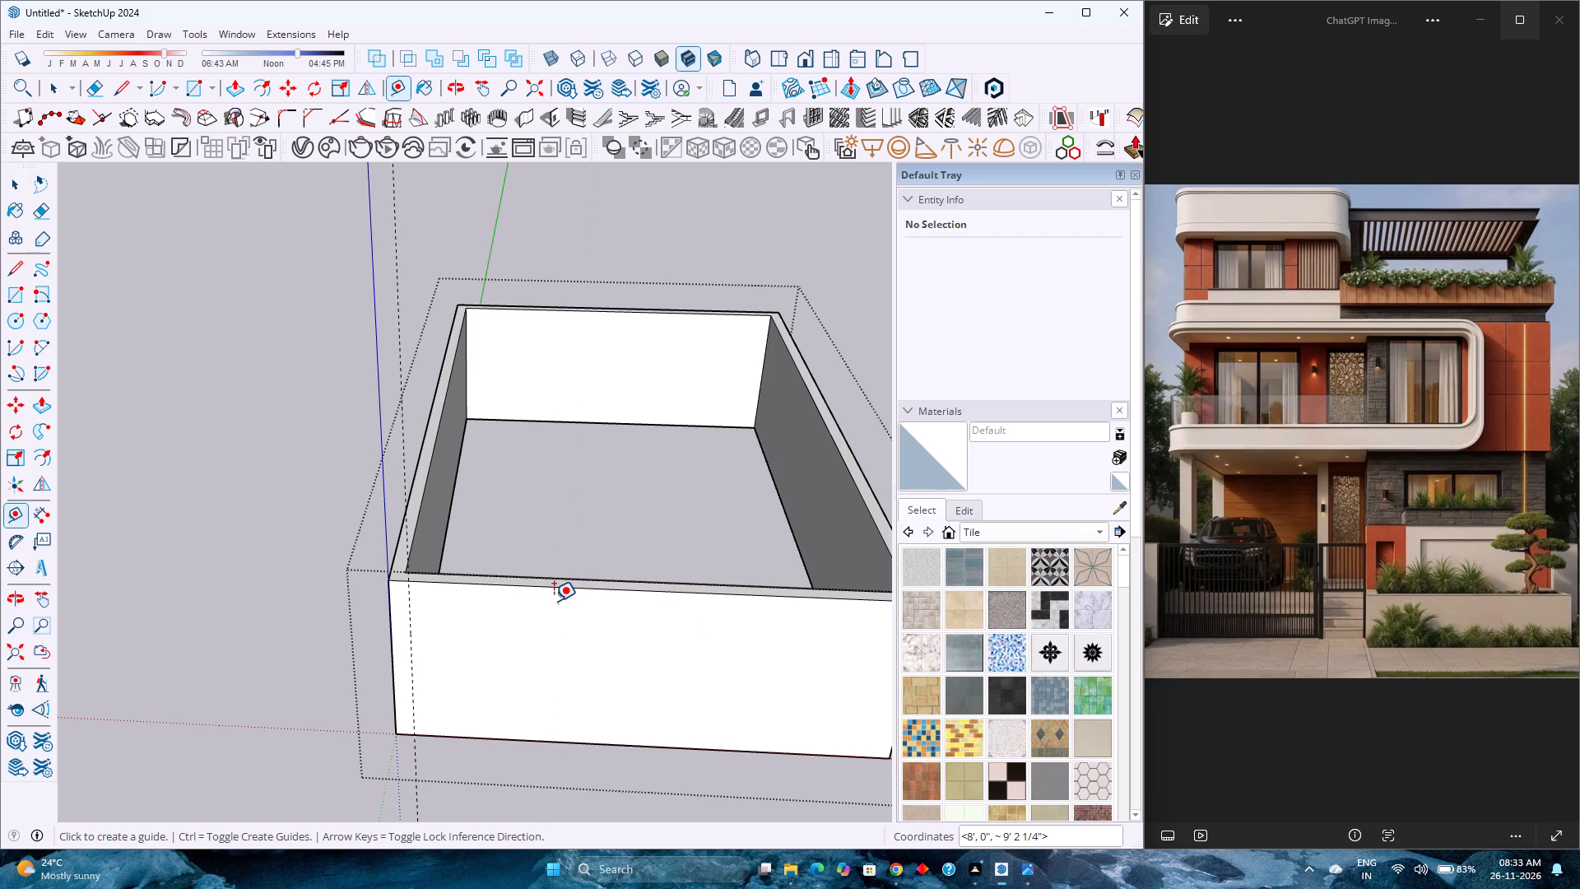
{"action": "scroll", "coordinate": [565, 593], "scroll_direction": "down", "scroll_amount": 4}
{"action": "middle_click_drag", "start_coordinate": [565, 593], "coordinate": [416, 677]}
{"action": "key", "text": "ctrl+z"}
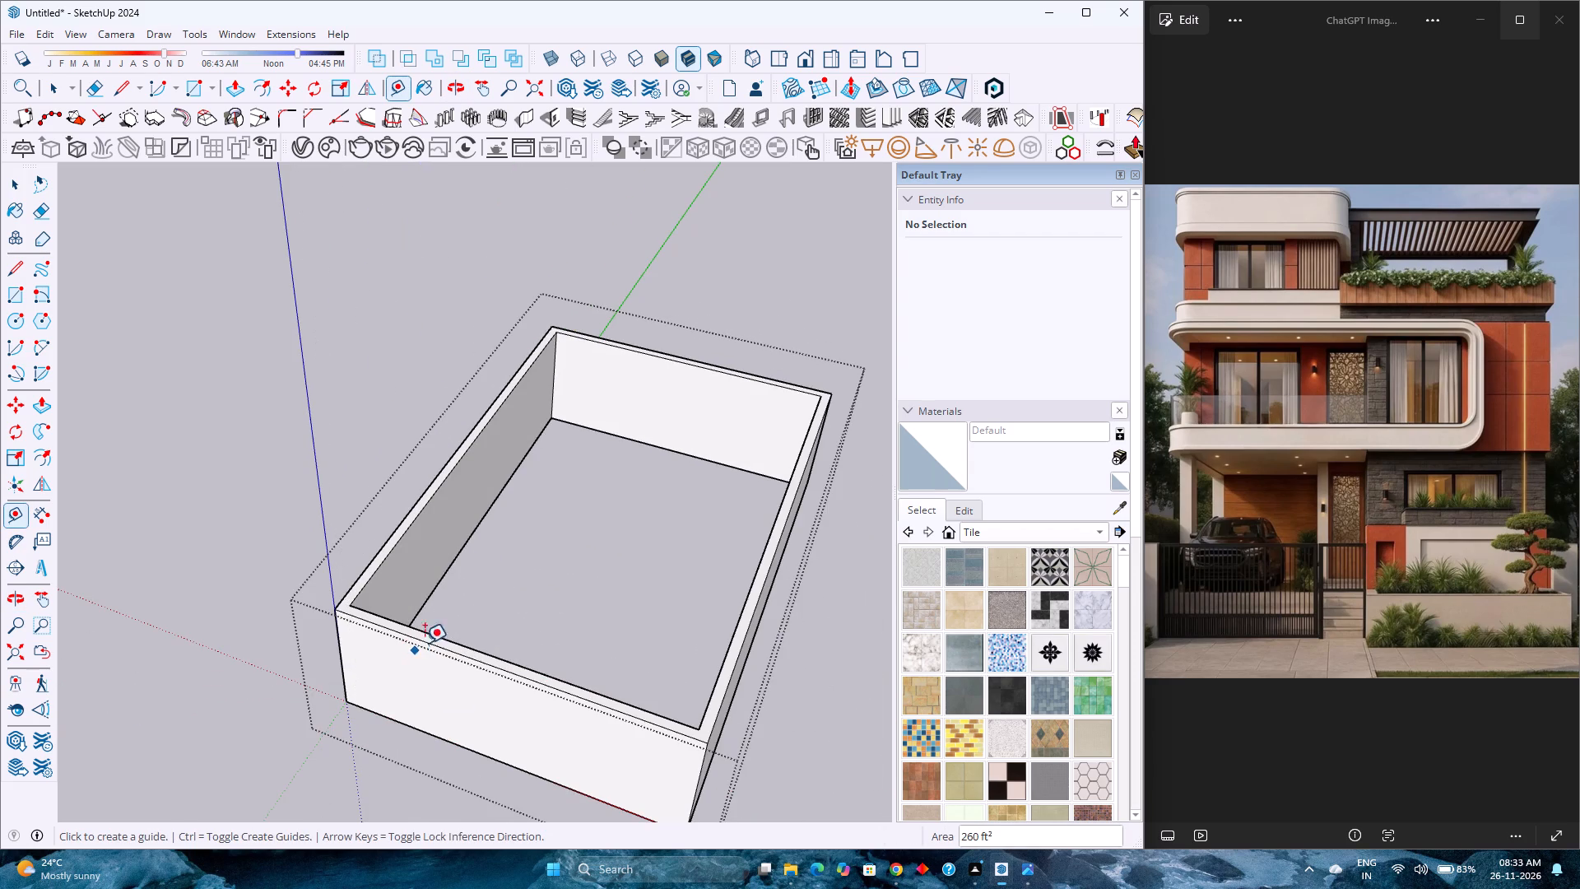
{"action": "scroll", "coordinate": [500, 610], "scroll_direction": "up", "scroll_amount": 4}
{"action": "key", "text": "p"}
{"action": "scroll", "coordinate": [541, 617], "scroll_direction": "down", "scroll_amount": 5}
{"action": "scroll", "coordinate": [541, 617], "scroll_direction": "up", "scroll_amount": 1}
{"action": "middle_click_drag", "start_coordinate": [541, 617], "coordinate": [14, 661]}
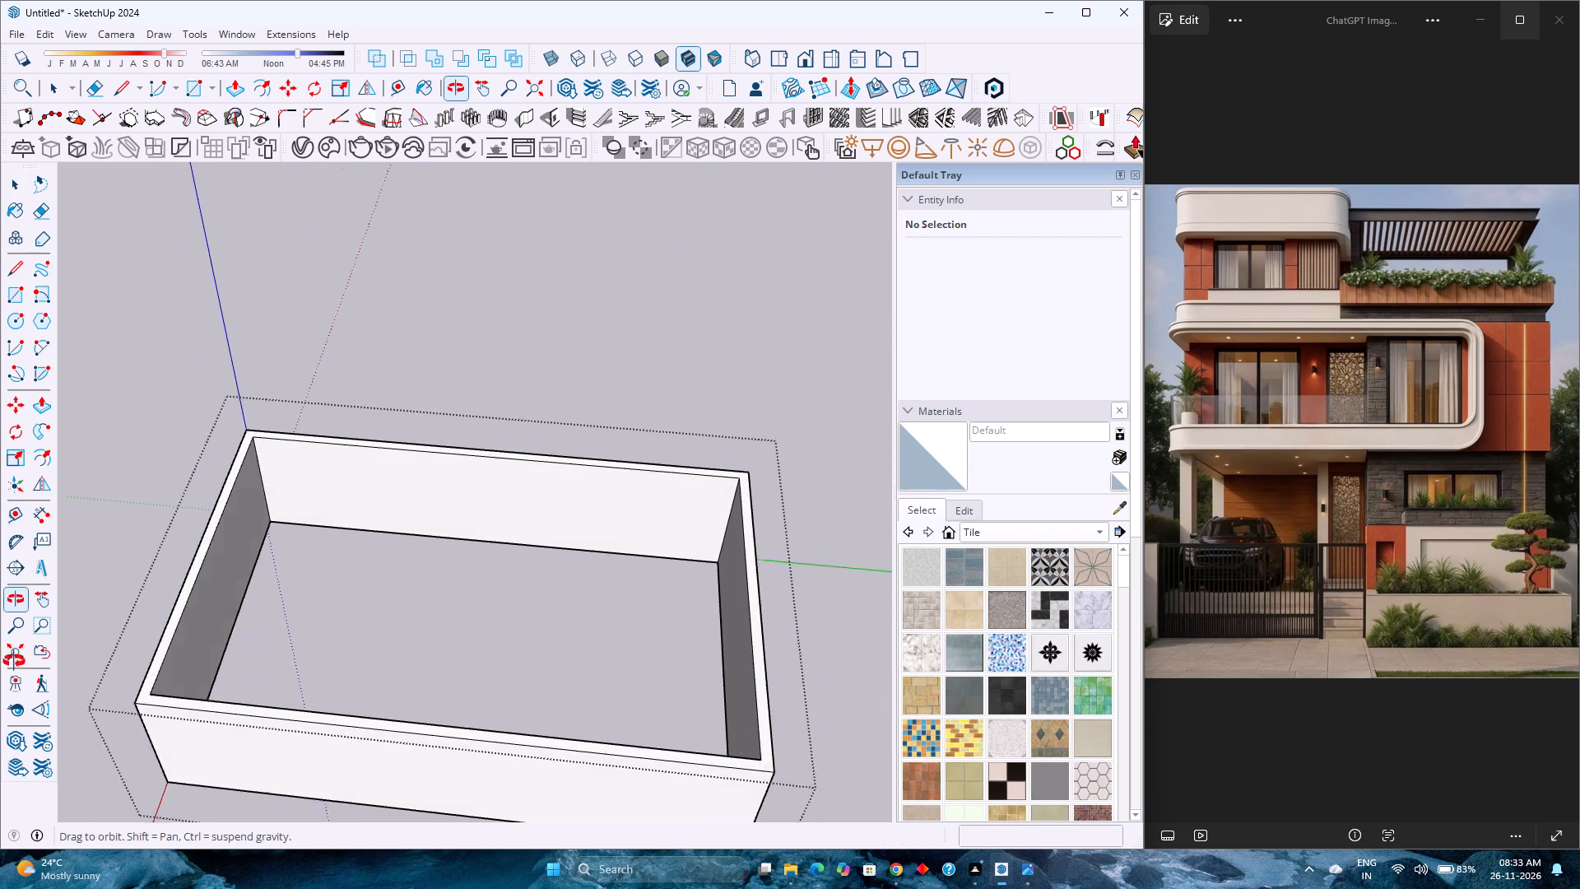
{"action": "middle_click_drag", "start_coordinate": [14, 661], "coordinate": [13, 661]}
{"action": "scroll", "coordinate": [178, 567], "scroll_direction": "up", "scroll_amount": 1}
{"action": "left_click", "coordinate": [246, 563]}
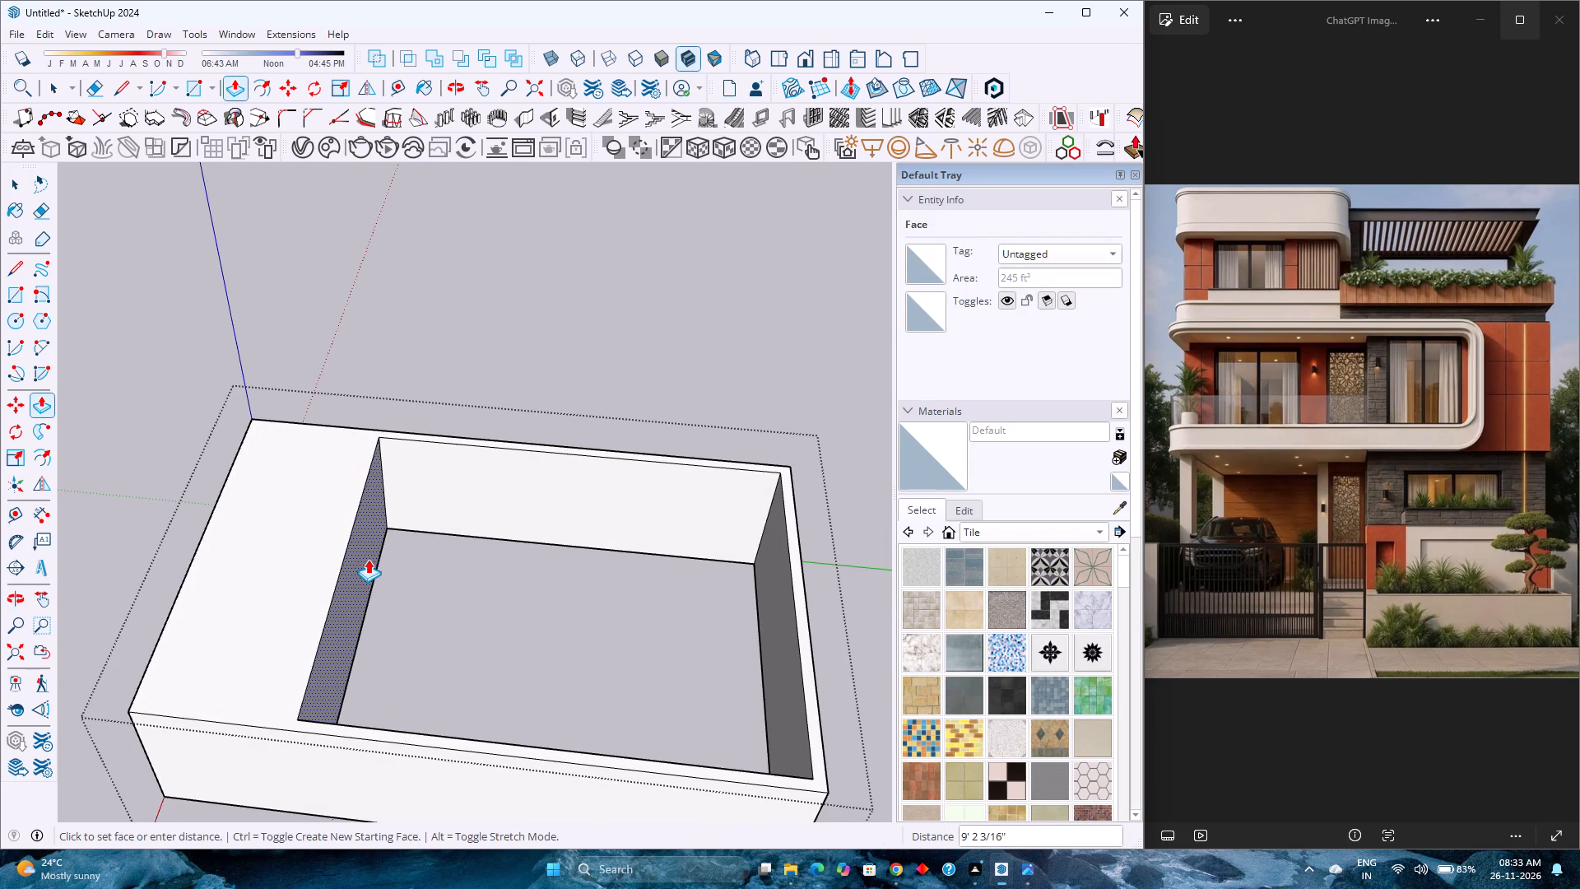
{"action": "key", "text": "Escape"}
Redo the vertical guide 1' in from the front wall's corner edge.
{"action": "scroll", "coordinate": [368, 559], "scroll_direction": "down", "scroll_amount": 1}
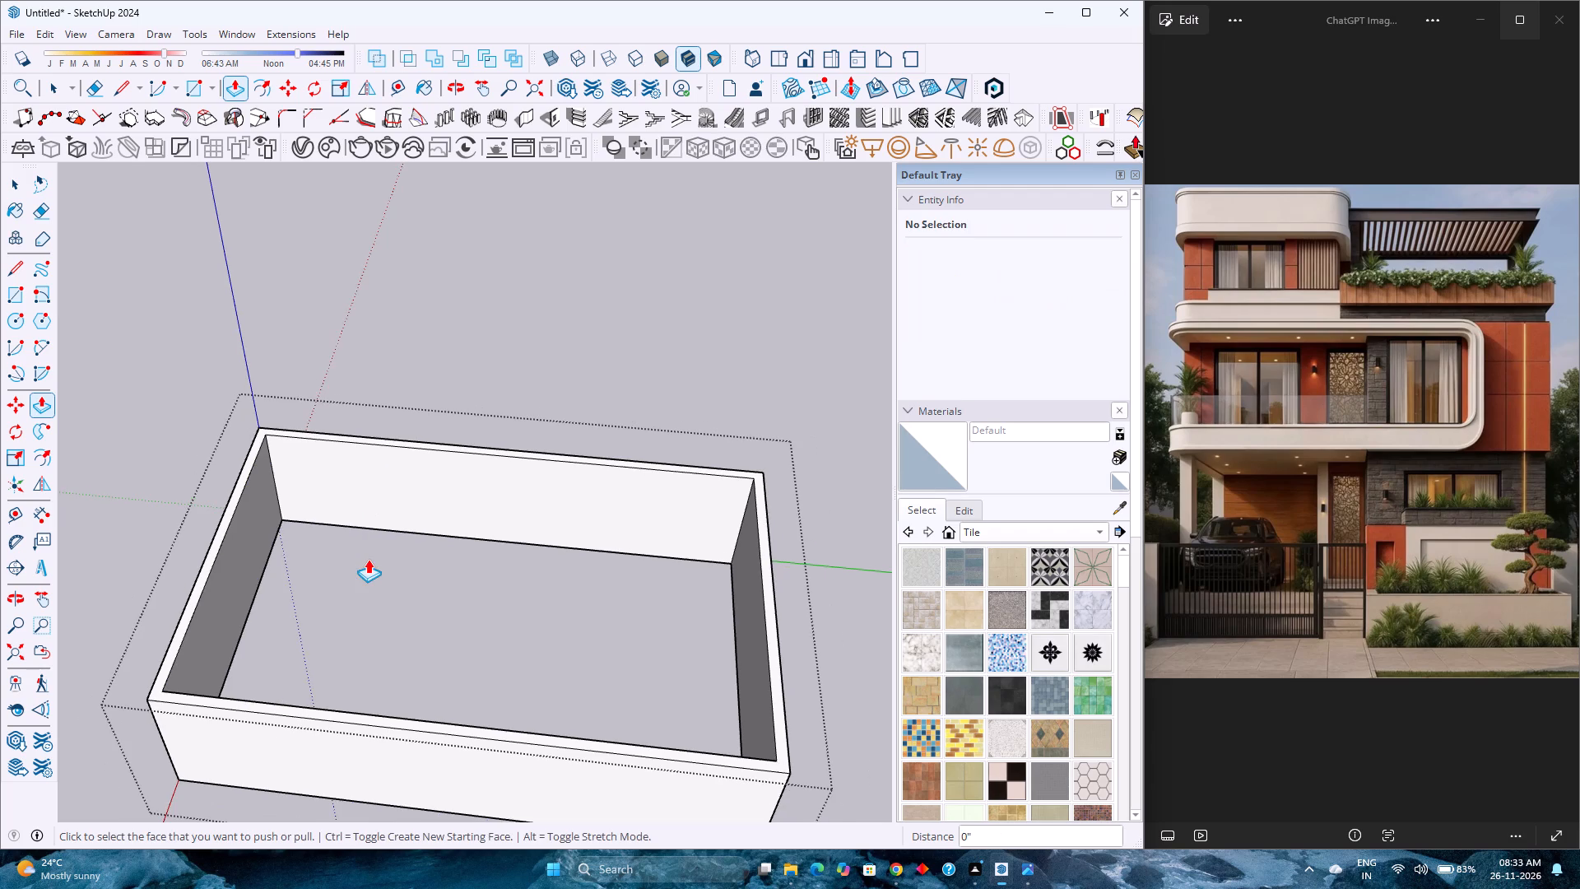
{"action": "scroll", "coordinate": [368, 559], "scroll_direction": "down", "scroll_amount": 2}
{"action": "middle_click_drag", "start_coordinate": [340, 582], "coordinate": [911, 478]}
{"action": "scroll", "coordinate": [685, 496], "scroll_direction": "down", "scroll_amount": 4}
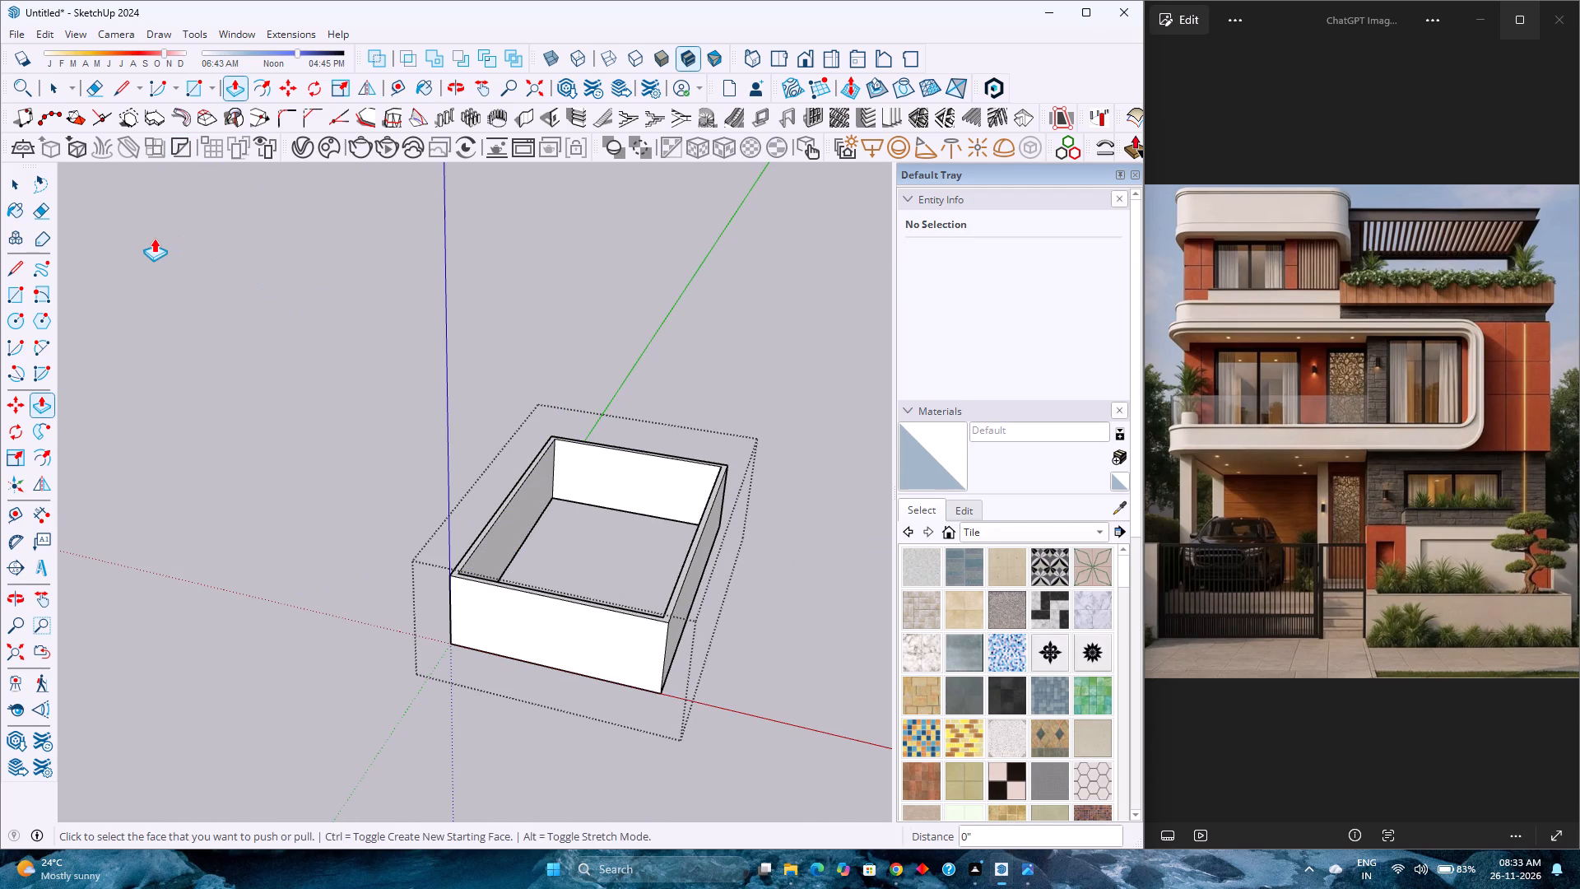
{"action": "key", "text": "ctrl+y"}
{"action": "scroll", "coordinate": [333, 413], "scroll_direction": "up", "scroll_amount": 5}
{"action": "scroll", "coordinate": [336, 412], "scroll_direction": "down", "scroll_amount": 2}
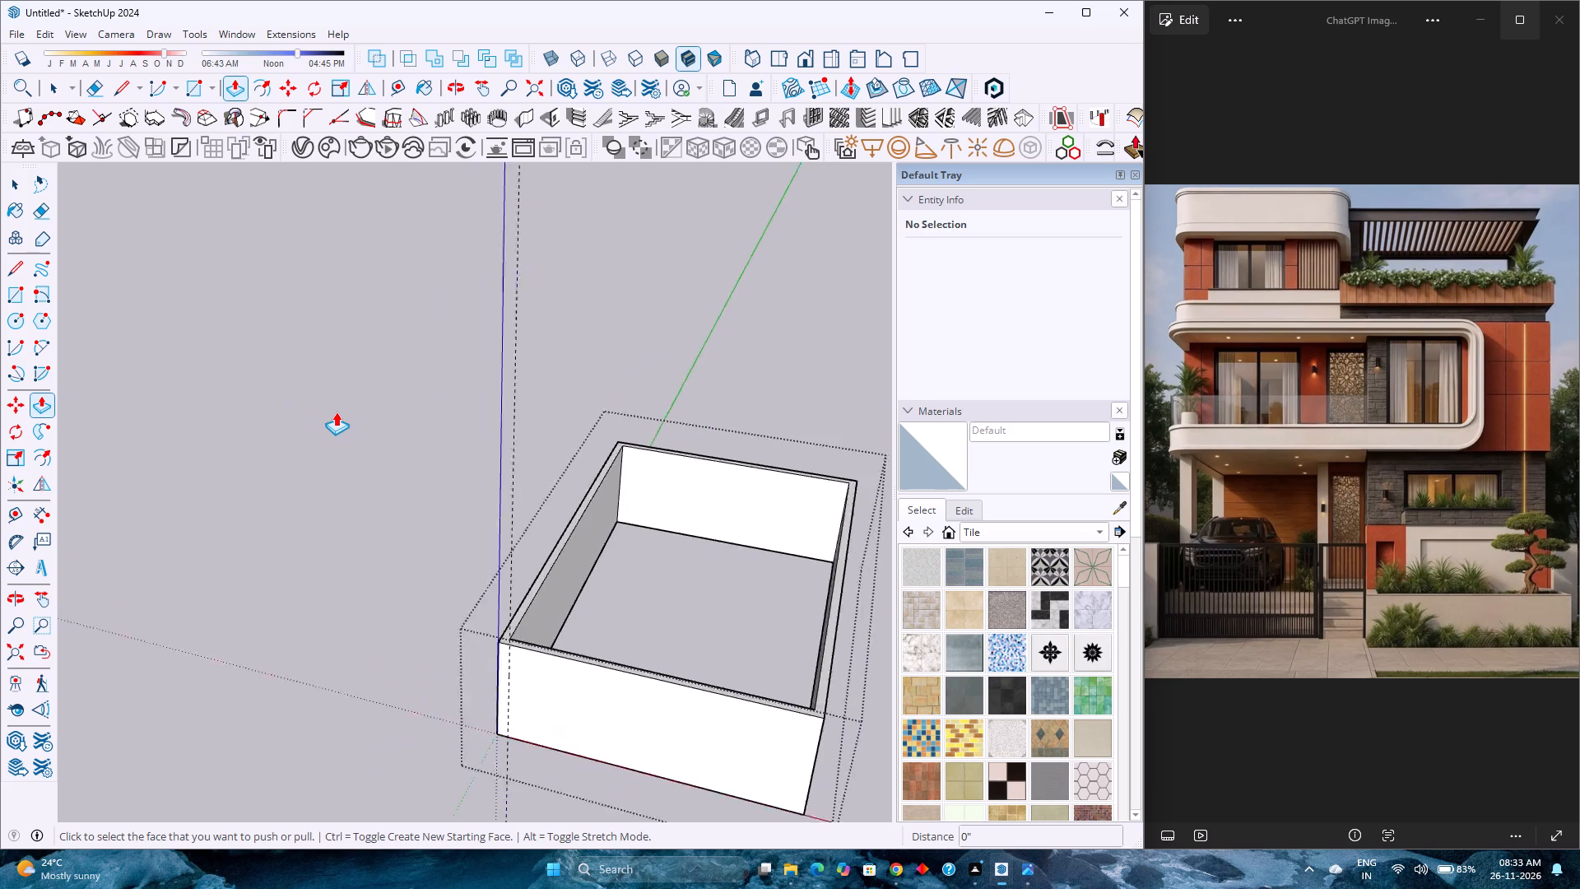
{"action": "scroll", "coordinate": [336, 412], "scroll_direction": "down", "scroll_amount": 2}
{"action": "middle_click_drag", "start_coordinate": [491, 485], "coordinate": [481, 382]}
{"action": "middle_click", "coordinate": [481, 382]}
{"action": "scroll", "coordinate": [516, 499], "scroll_direction": "up", "scroll_amount": 3}
{"action": "key", "text": "space"}
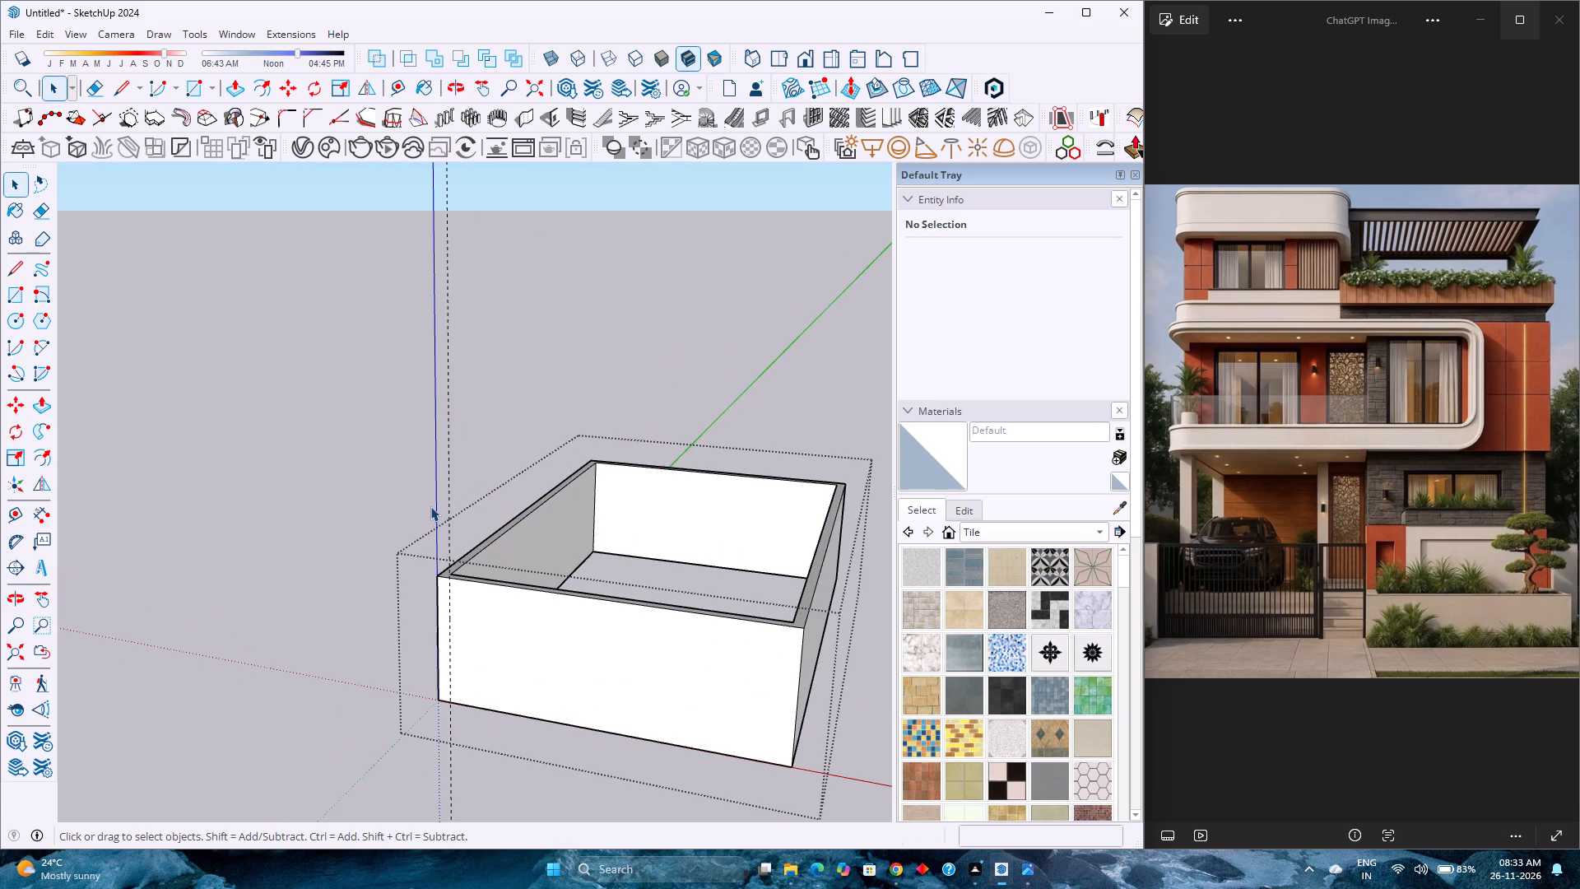
Inspect the front wall and its corner guide from several angles.
{"action": "scroll", "coordinate": [439, 506], "scroll_direction": "down", "scroll_amount": 2}
{"action": "scroll", "coordinate": [520, 618], "scroll_direction": "up", "scroll_amount": 2}
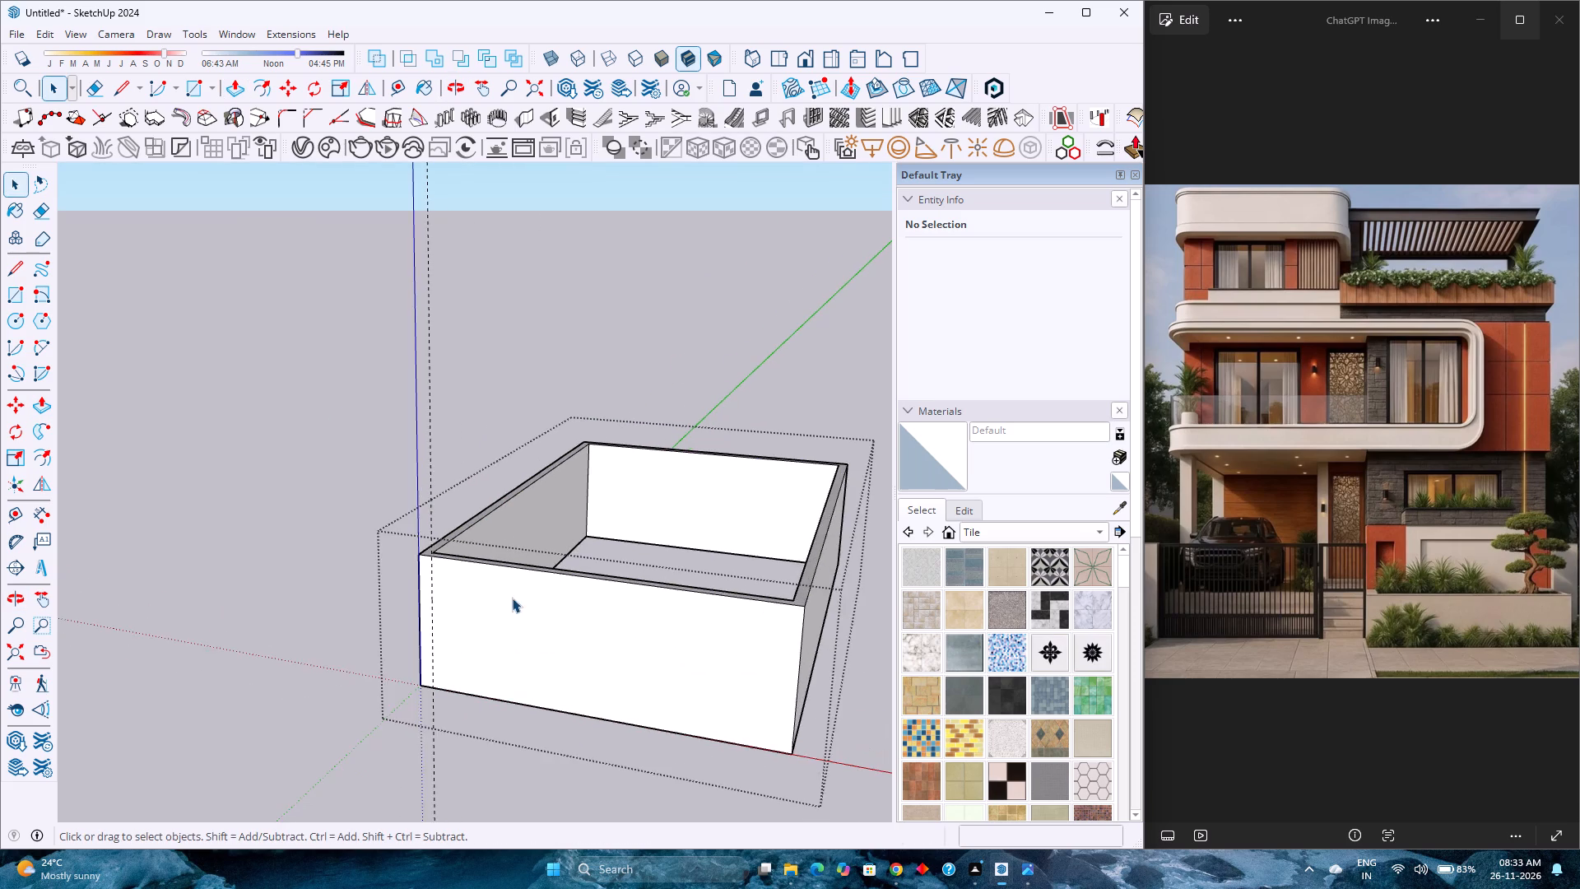
{"action": "scroll", "coordinate": [512, 598], "scroll_direction": "up", "scroll_amount": 4}
{"action": "scroll", "coordinate": [302, 450], "scroll_direction": "down", "scroll_amount": 6}
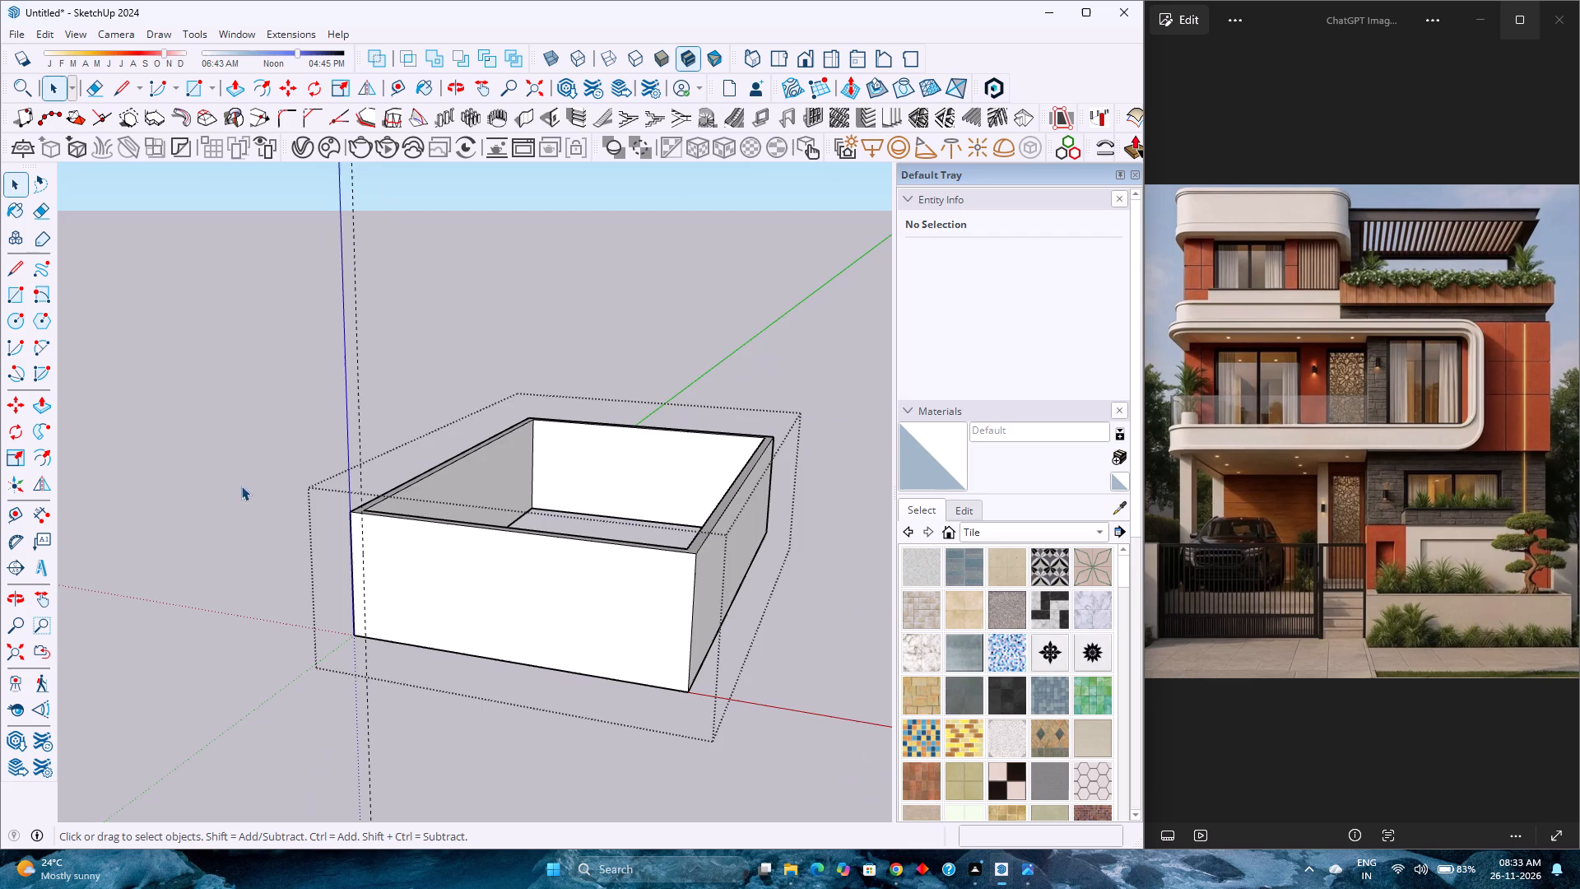
{"action": "middle_click_drag", "start_coordinate": [375, 482], "coordinate": [370, 448]}
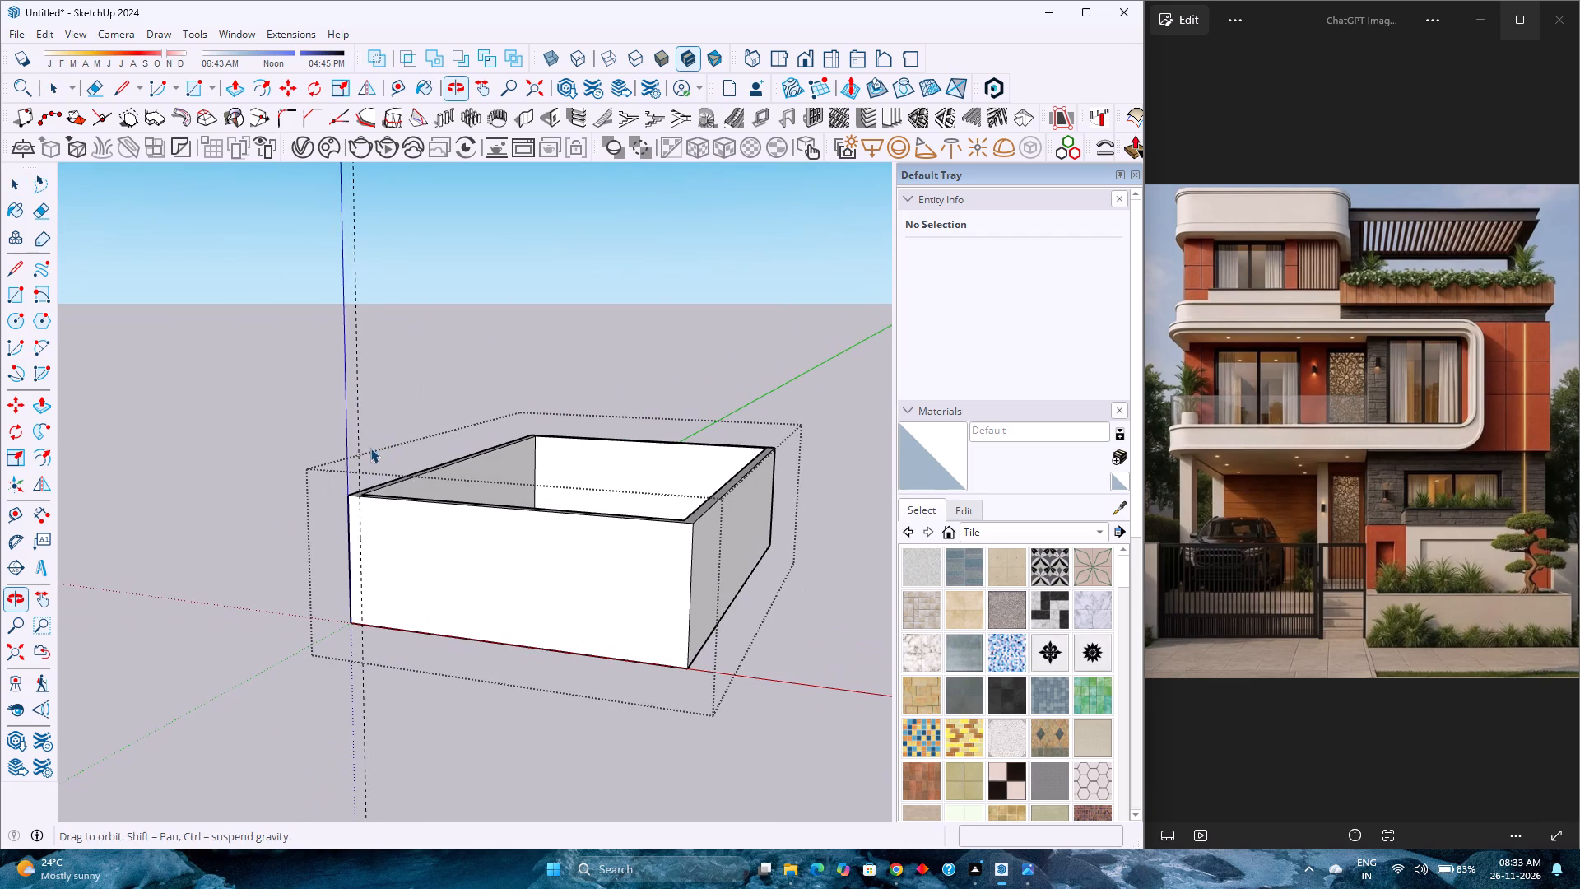
{"action": "scroll", "coordinate": [273, 444], "scroll_direction": "up", "scroll_amount": 3}
{"action": "scroll", "coordinate": [273, 444], "scroll_direction": "down", "scroll_amount": 6}
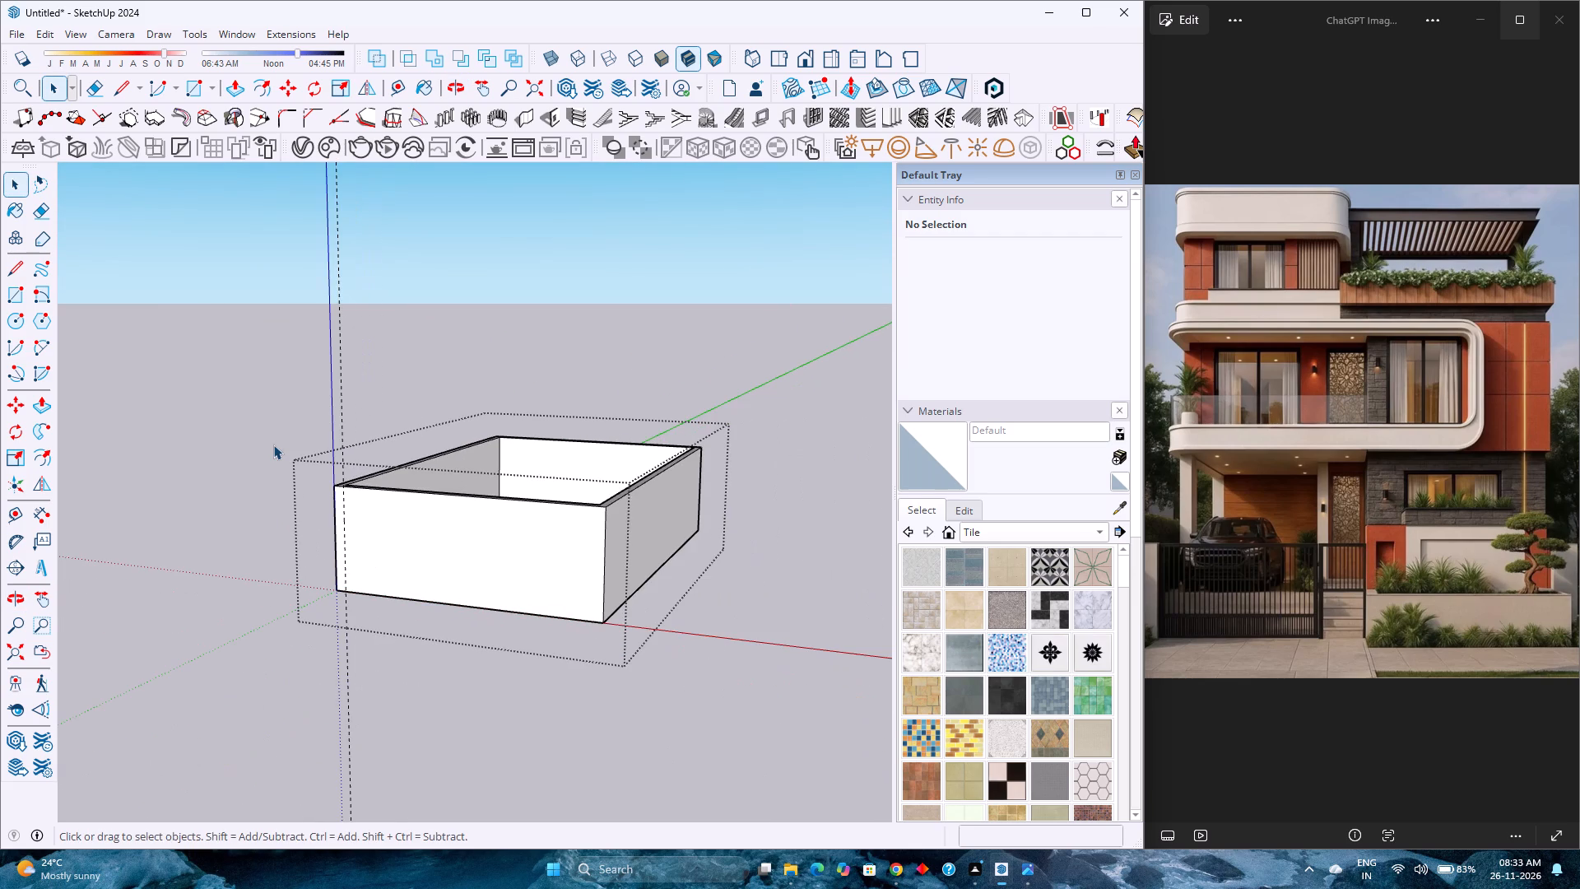
{"action": "middle_click_drag", "start_coordinate": [279, 445], "coordinate": [630, 429]}
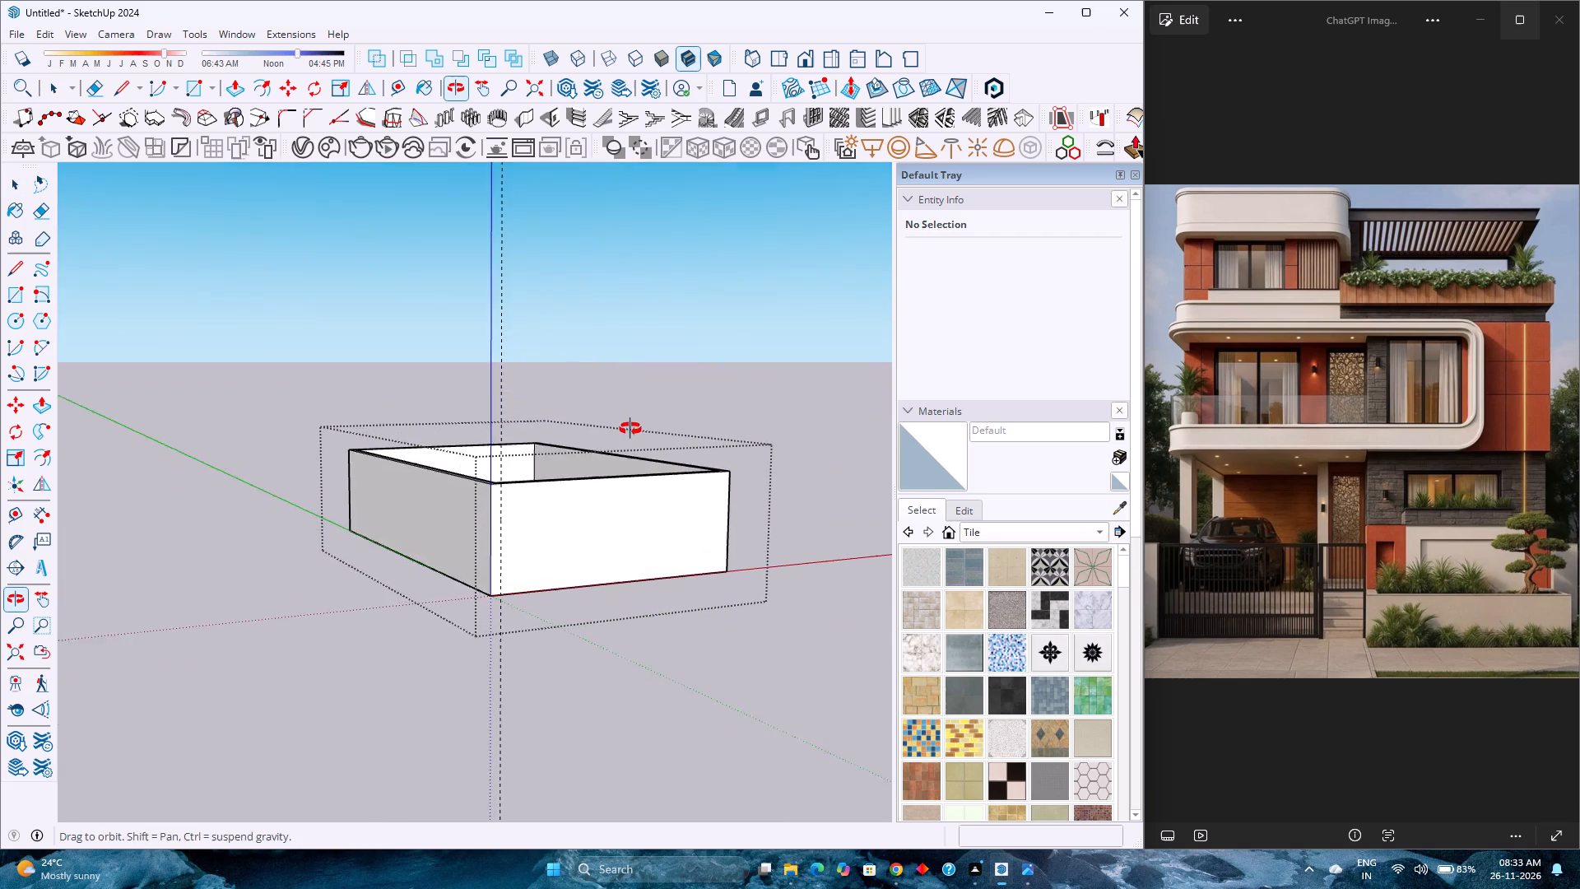
{"action": "middle_click_drag", "start_coordinate": [630, 429], "coordinate": [318, 437]}
{"action": "middle_click", "coordinate": [318, 437]}
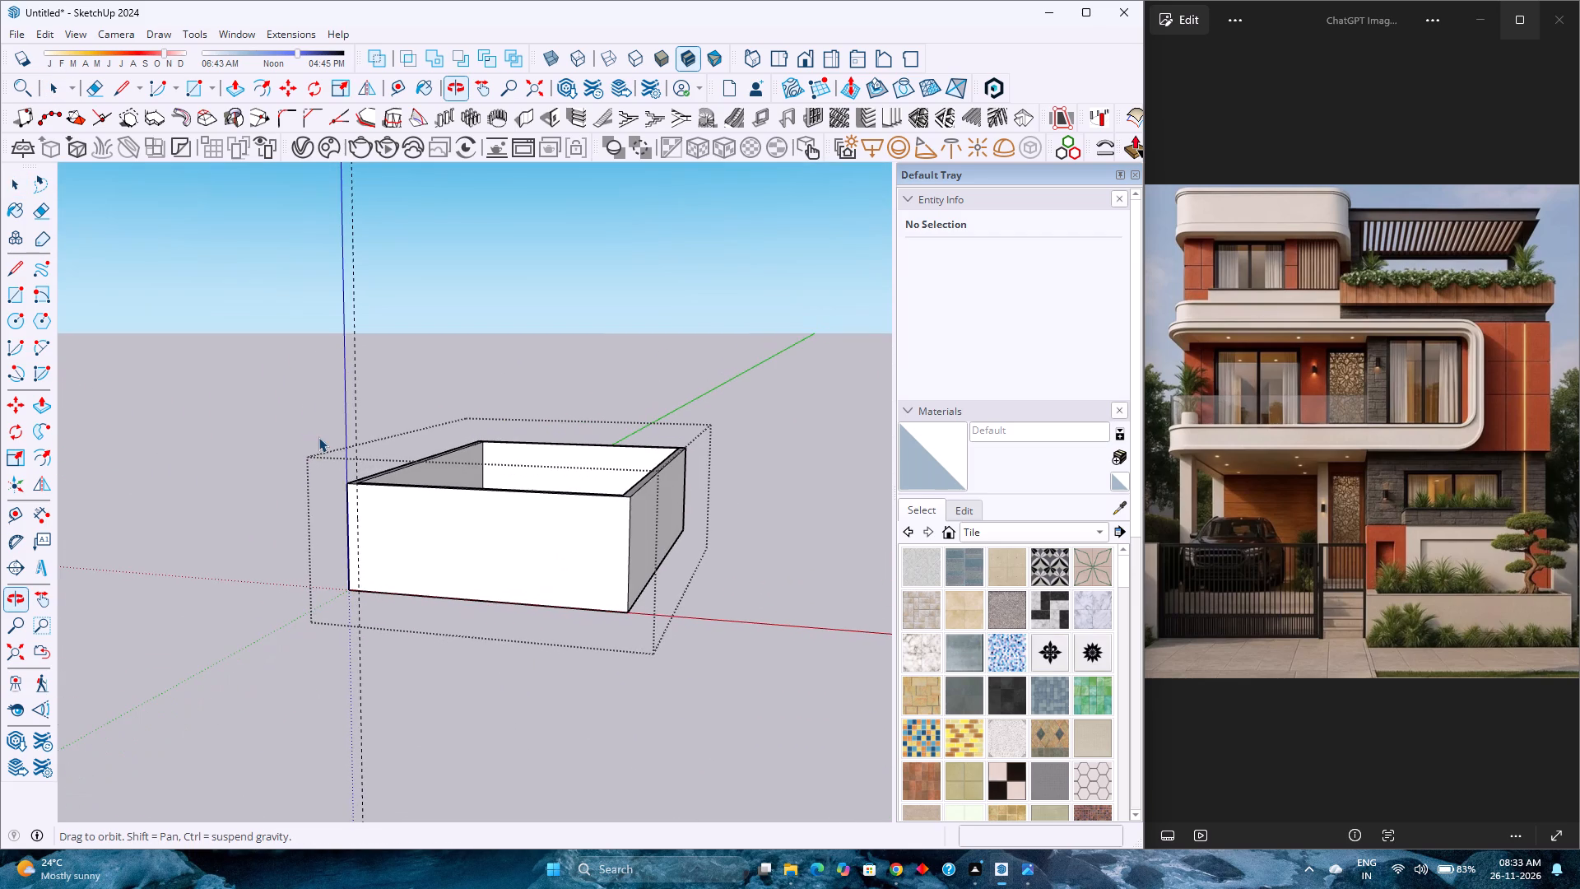
{"action": "scroll", "coordinate": [318, 437], "scroll_direction": "down", "scroll_amount": 3}
{"action": "scroll", "coordinate": [318, 437], "scroll_direction": "up", "scroll_amount": 3}
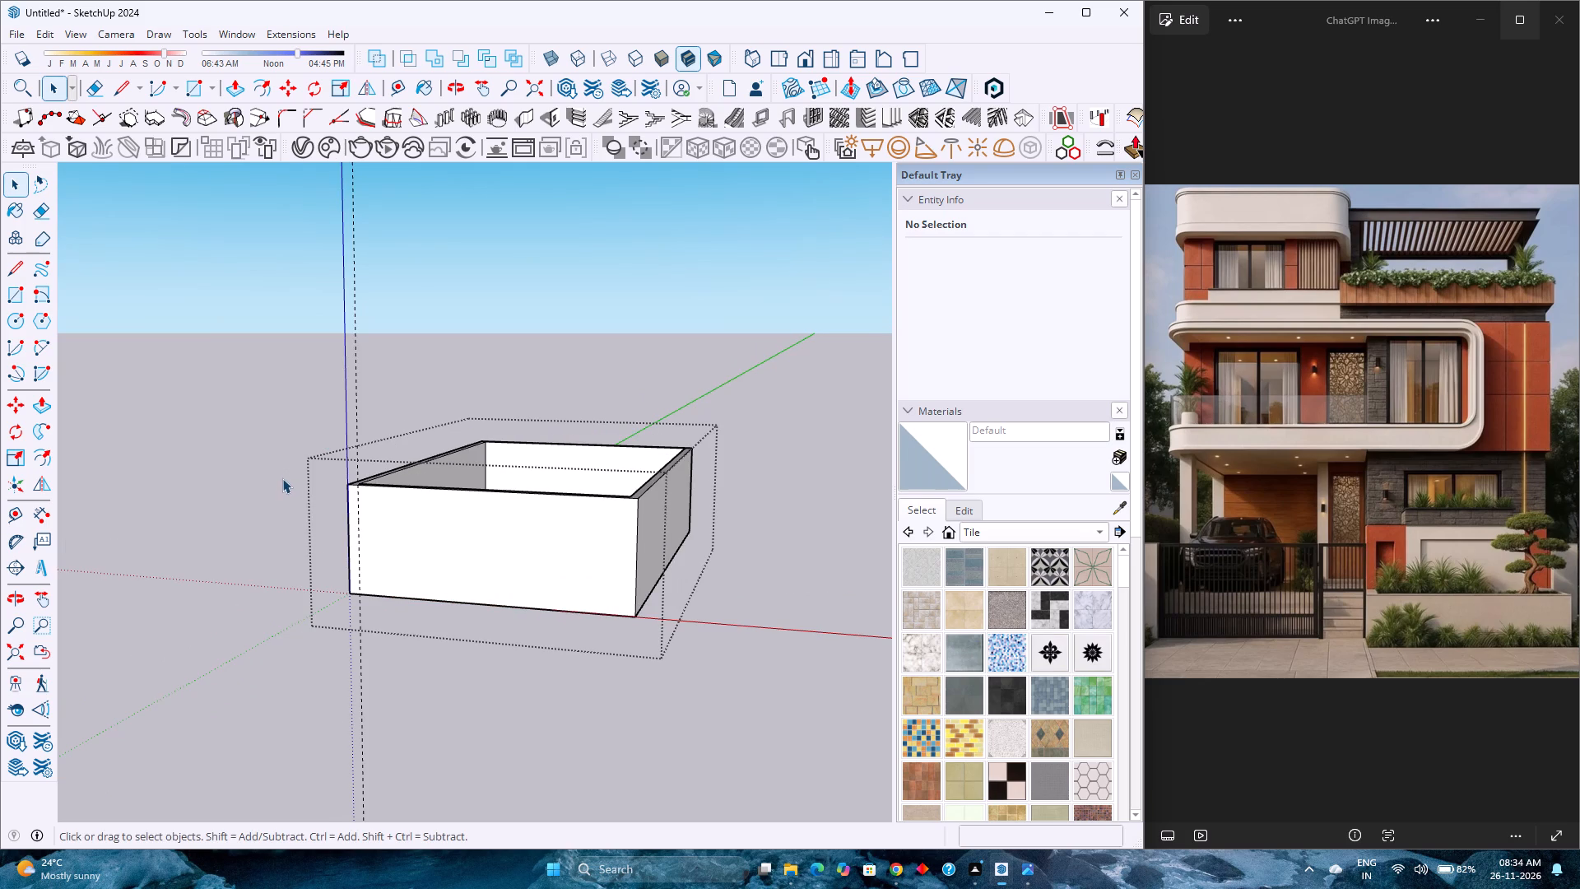
{"action": "scroll", "coordinate": [276, 479], "scroll_direction": "up", "scroll_amount": 3}
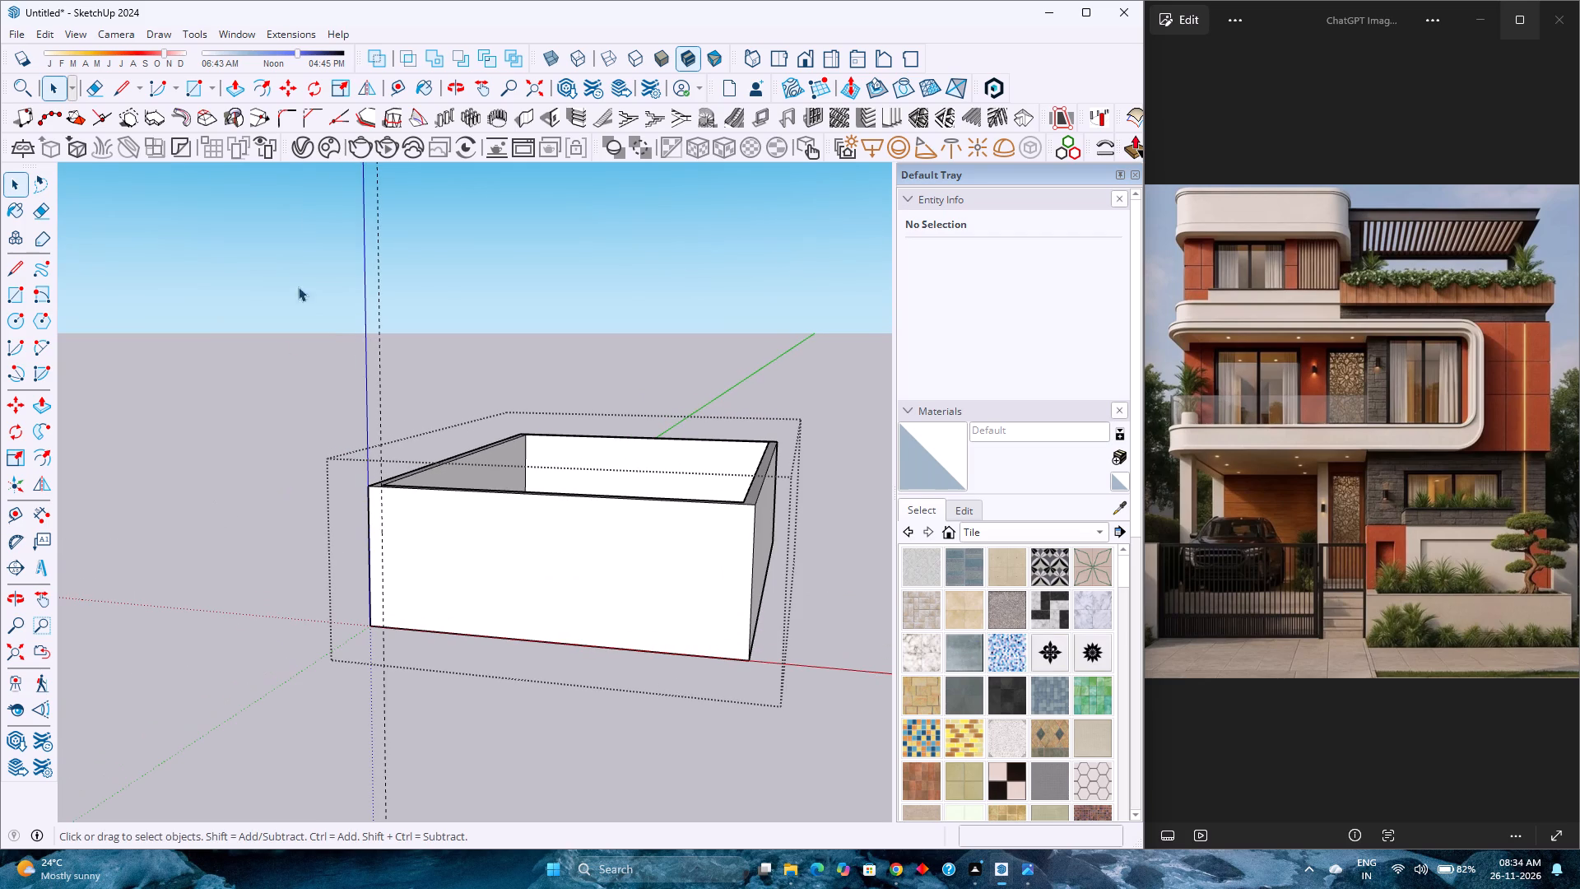
Place a vertical guide on the front wall 8' from the existing guide near the corner.
{"action": "left_click", "coordinate": [396, 77]}
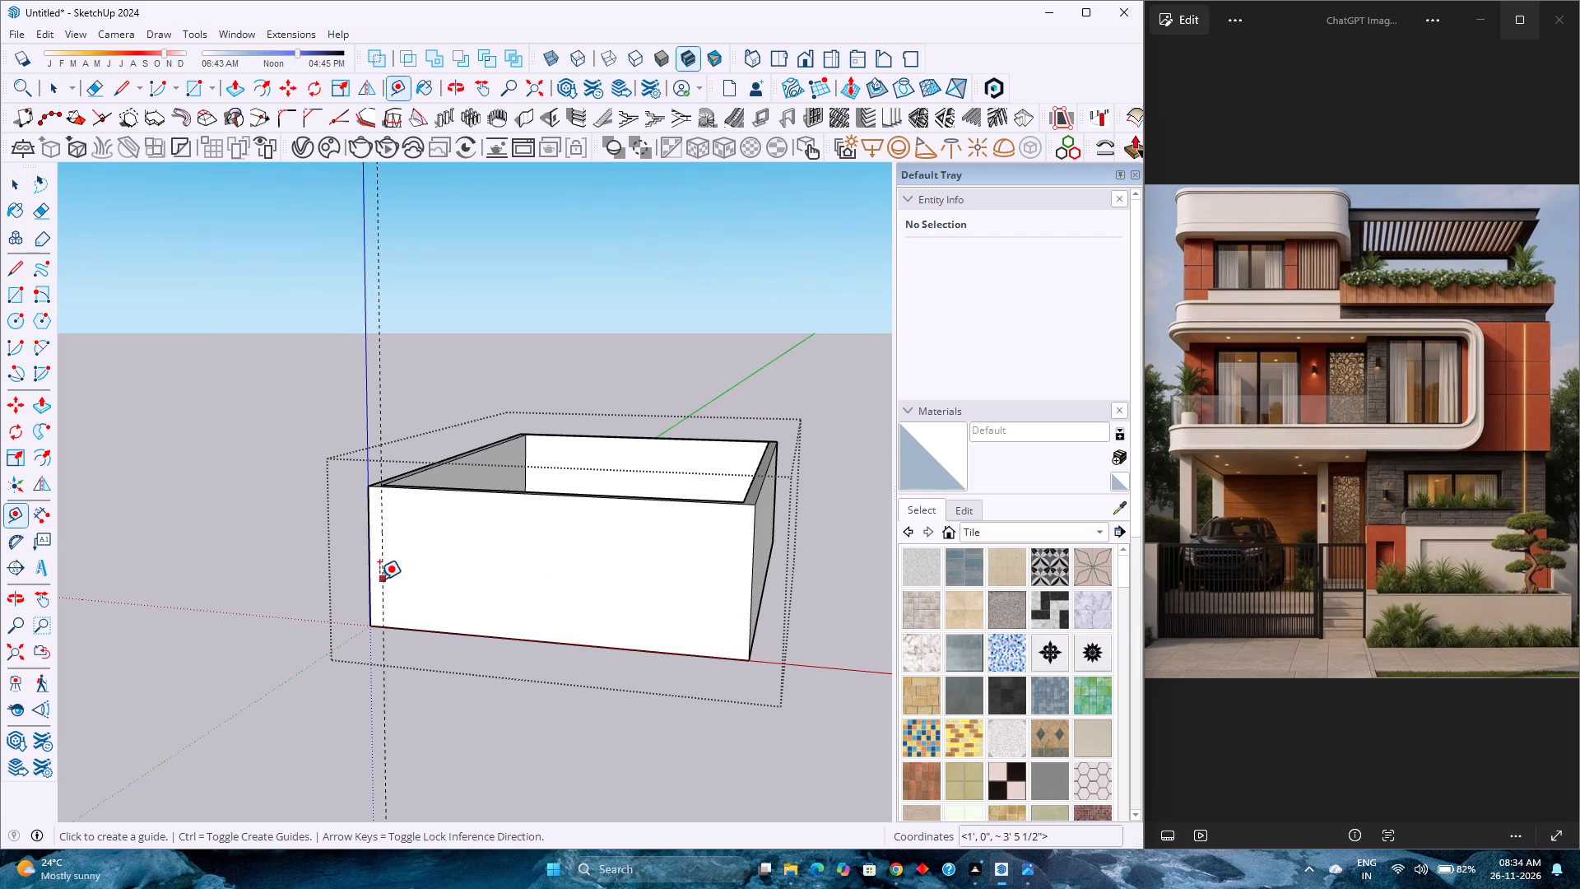
{"action": "left_click", "coordinate": [379, 579]}
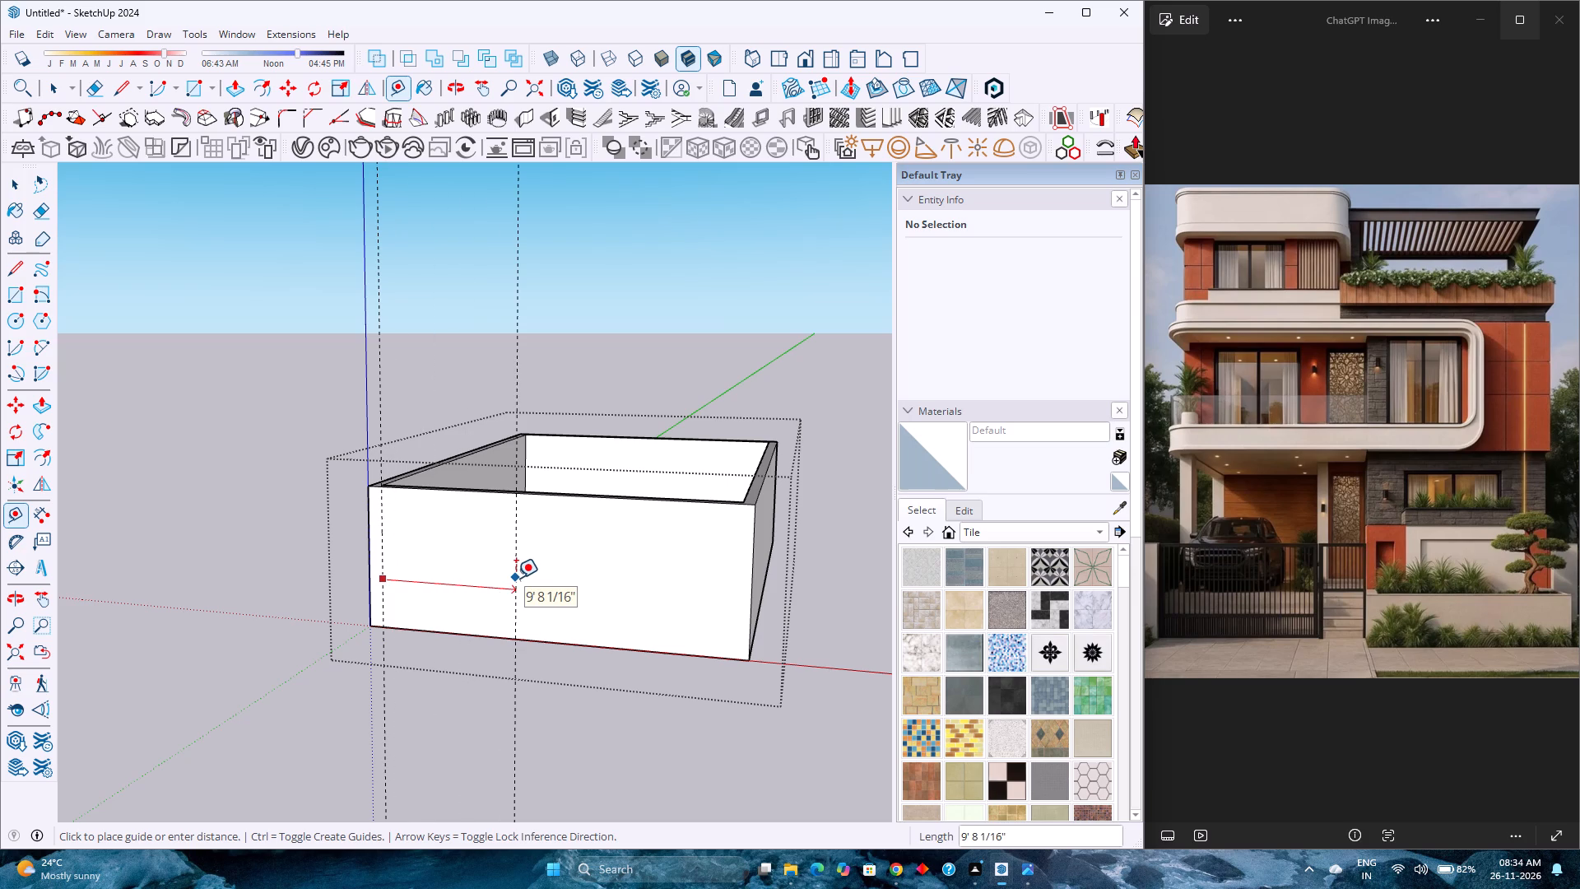
{"action": "type", "text": "8'"}
{"action": "key", "text": "Return"}
Draw a vertical line up the full height of the front wall along the 8' guide.
{"action": "key", "text": "l"}
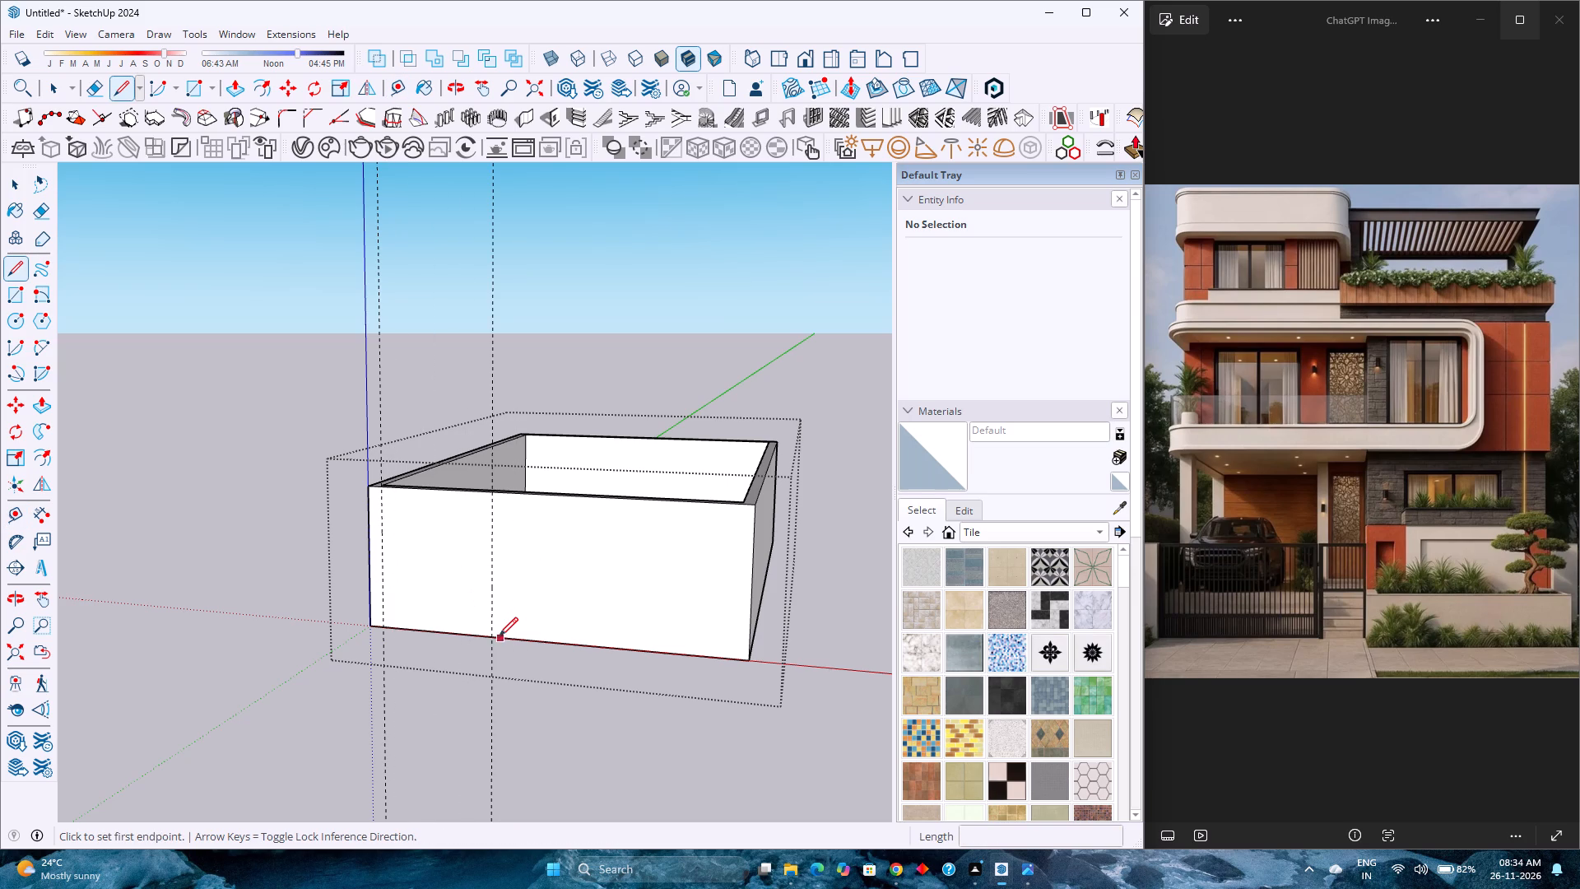
{"action": "left_click", "coordinate": [490, 636]}
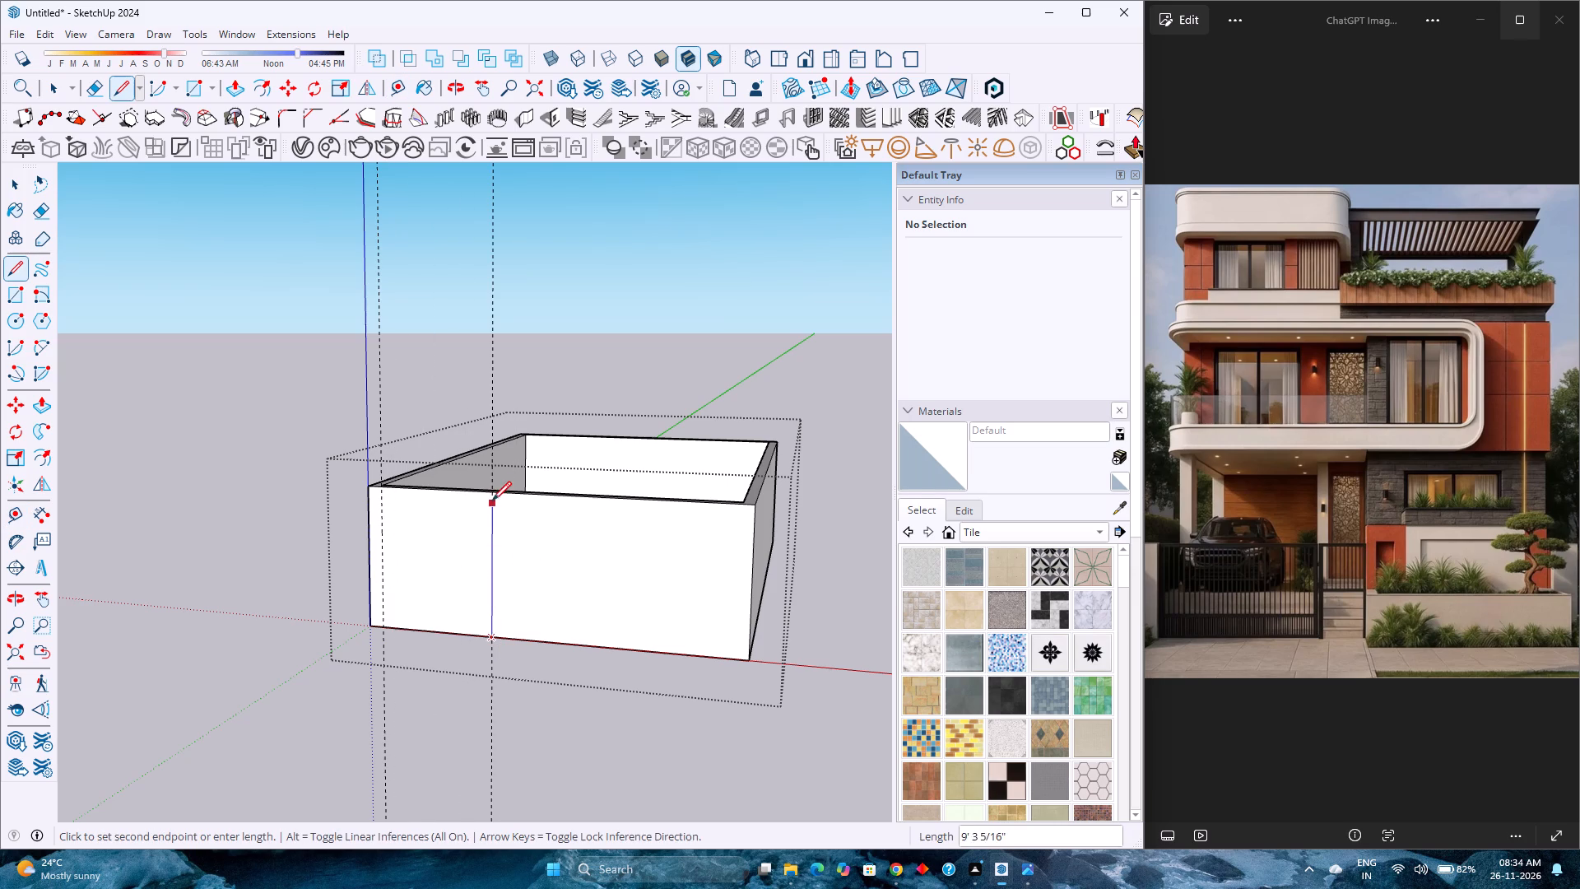
{"action": "left_click", "coordinate": [492, 493]}
{"action": "key", "text": "space"}
Copy the vertical dividing line straight across the wall thickness onto the front wall's inner face.
{"action": "middle_click_drag", "start_coordinate": [494, 491], "coordinate": [492, 665]}
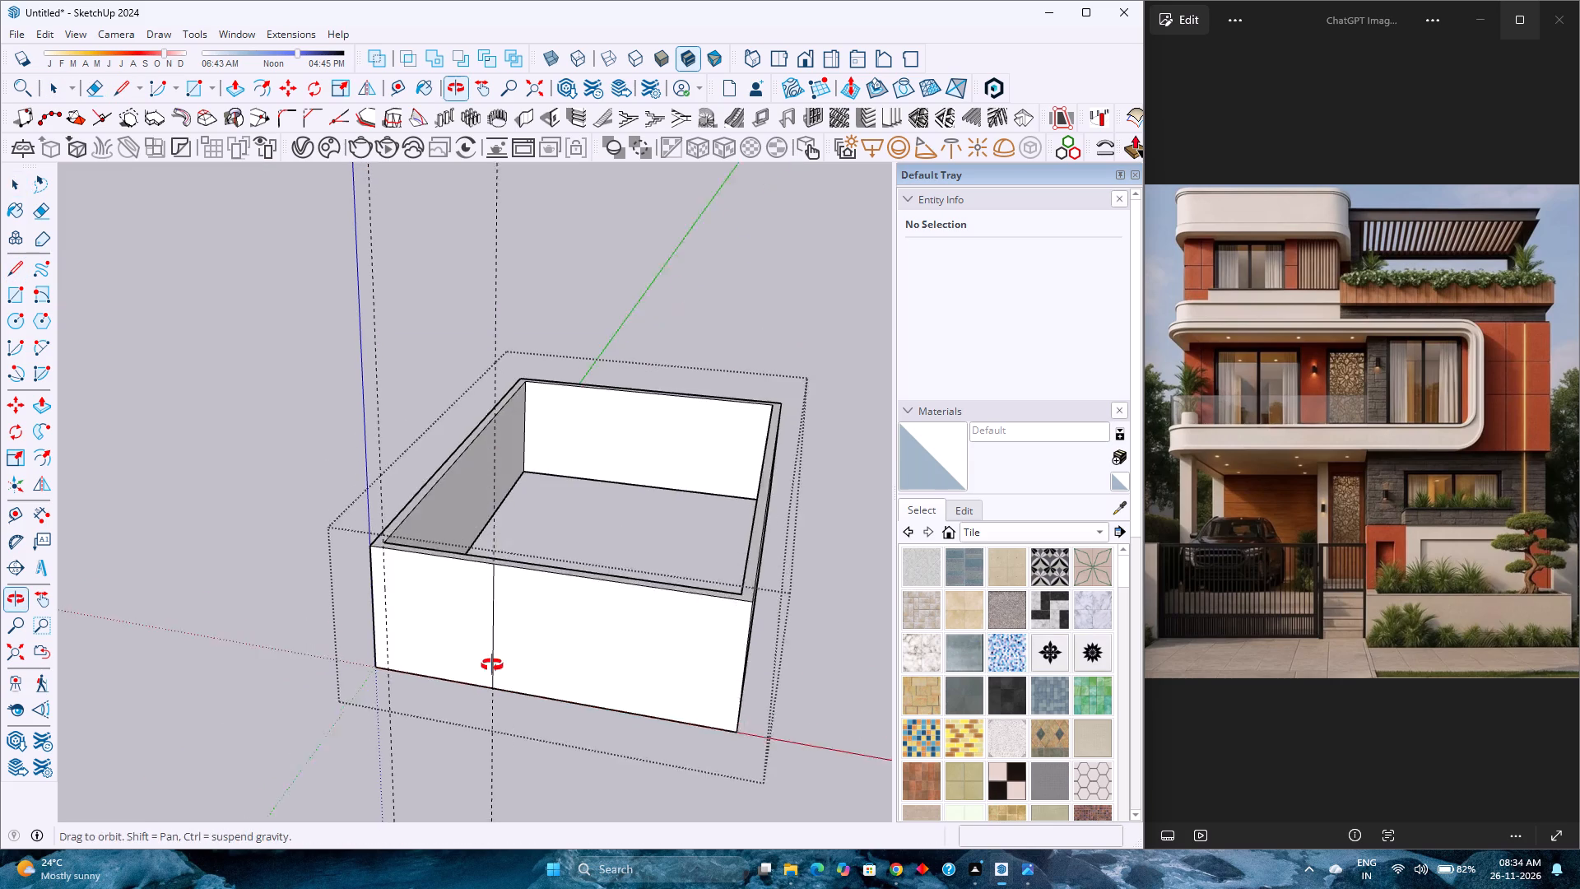
{"action": "middle_click_drag", "start_coordinate": [492, 665], "coordinate": [492, 667]}
{"action": "middle_click", "coordinate": [492, 667]}
{"action": "scroll", "coordinate": [481, 607], "scroll_direction": "up", "scroll_amount": 8}
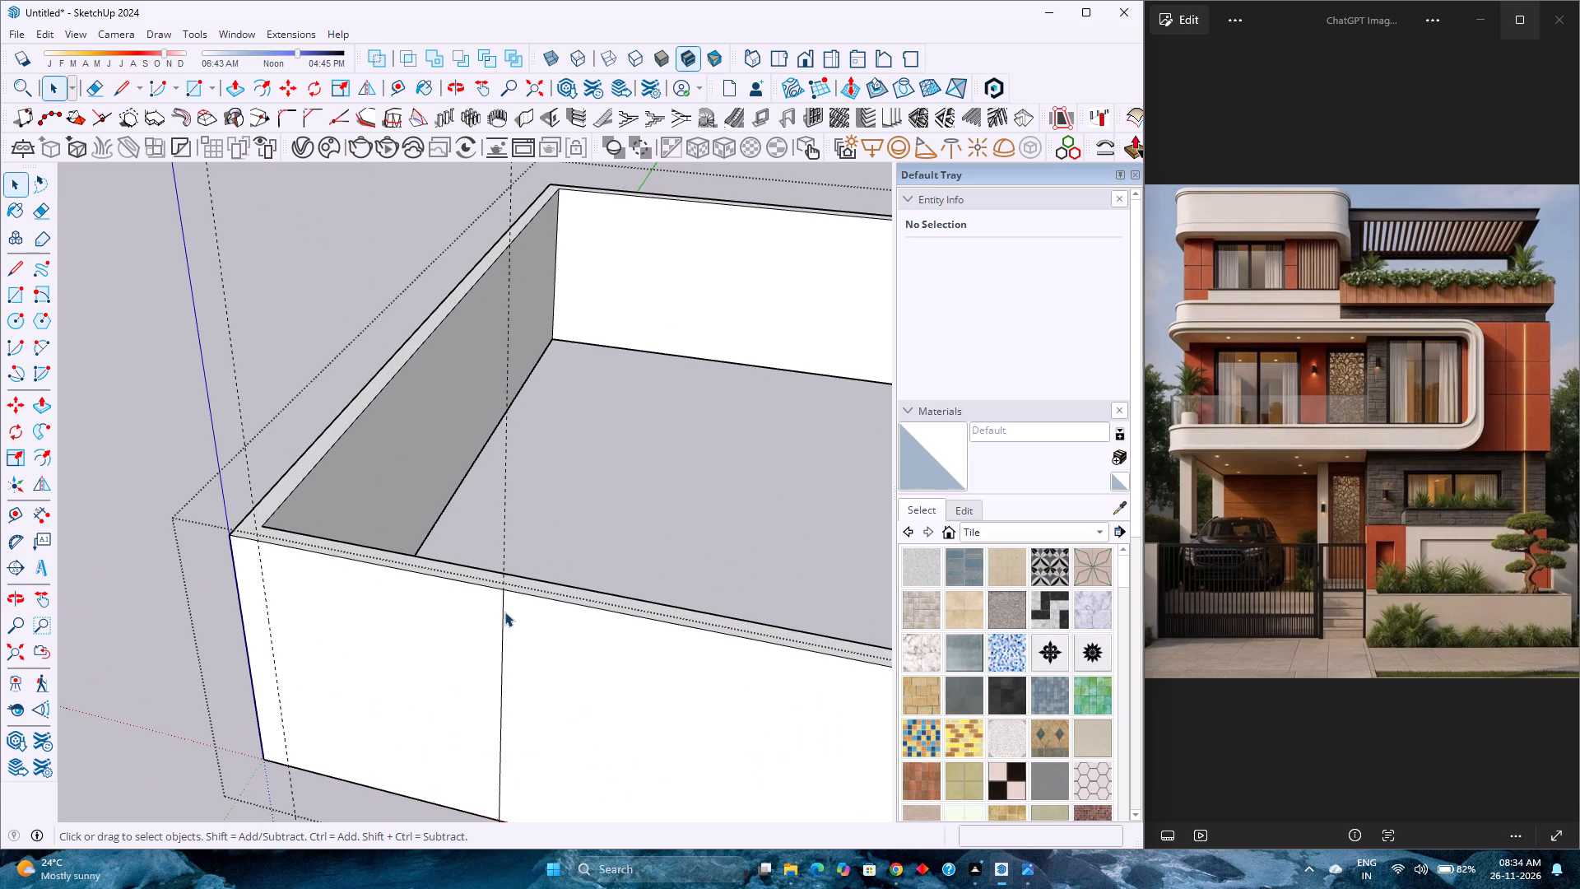
{"action": "left_click", "coordinate": [504, 612]}
{"action": "key", "text": "m"}
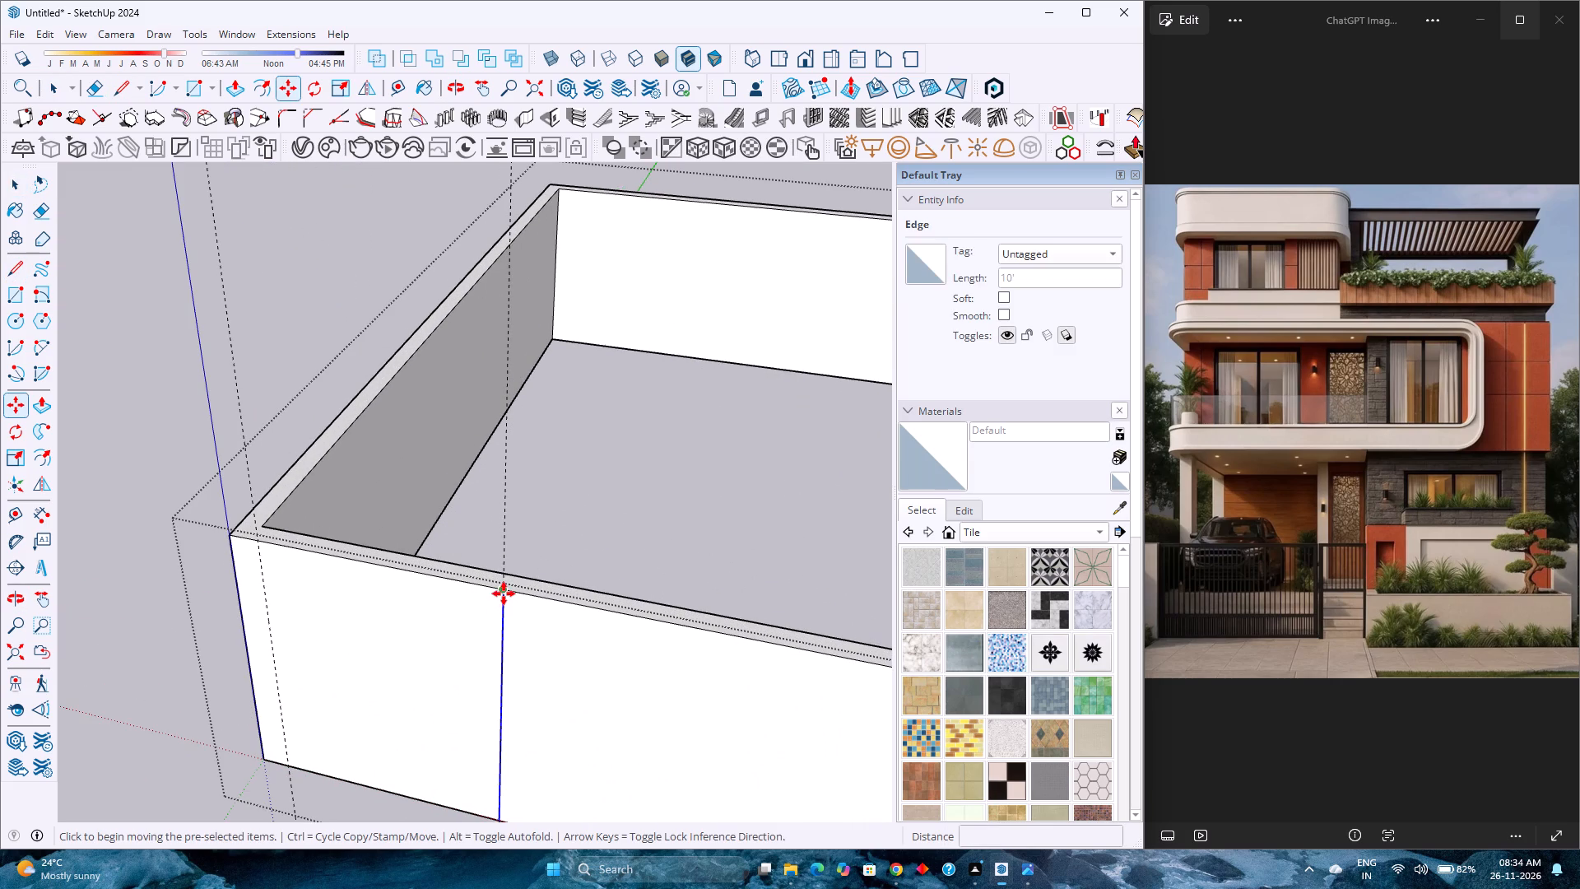
{"action": "left_click", "coordinate": [504, 593]}
{"action": "scroll", "coordinate": [511, 579], "scroll_direction": "up", "scroll_amount": 7}
{"action": "middle_click_drag", "start_coordinate": [511, 579], "coordinate": [253, 804]}
{"action": "middle_click", "coordinate": [253, 804]}
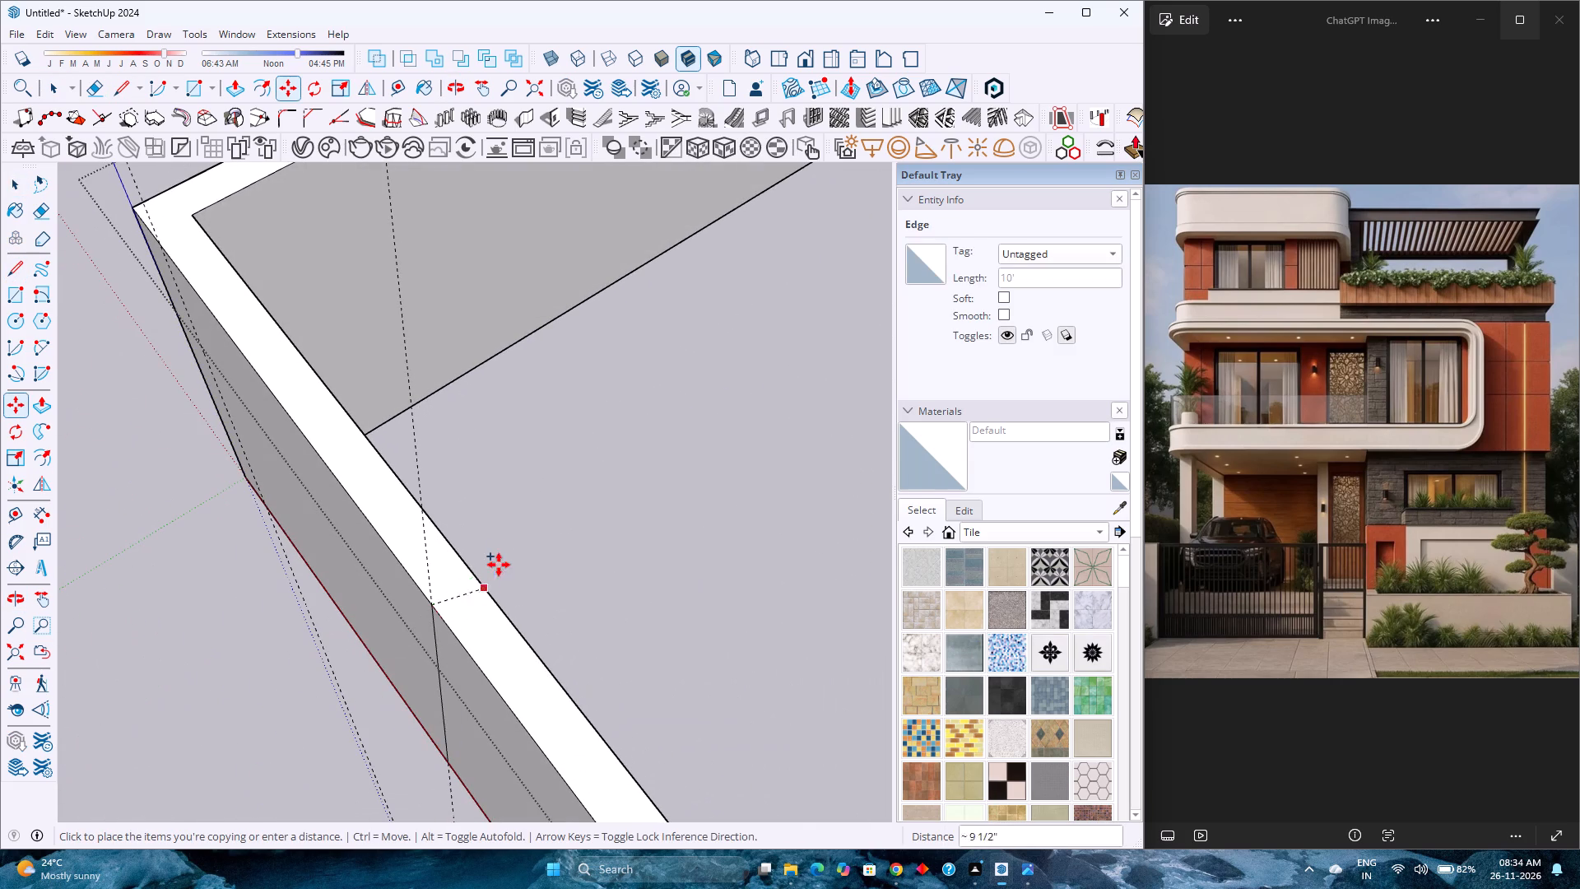
{"action": "left_click", "coordinate": [472, 575]}
Move the inner-face line 9" along the red axis, away from the nearby corner.
{"action": "scroll", "coordinate": [490, 570], "scroll_direction": "up", "scroll_amount": 3}
{"action": "middle_click_drag", "start_coordinate": [272, 598], "coordinate": [259, 598]}
{"action": "middle_click", "coordinate": [259, 598]}
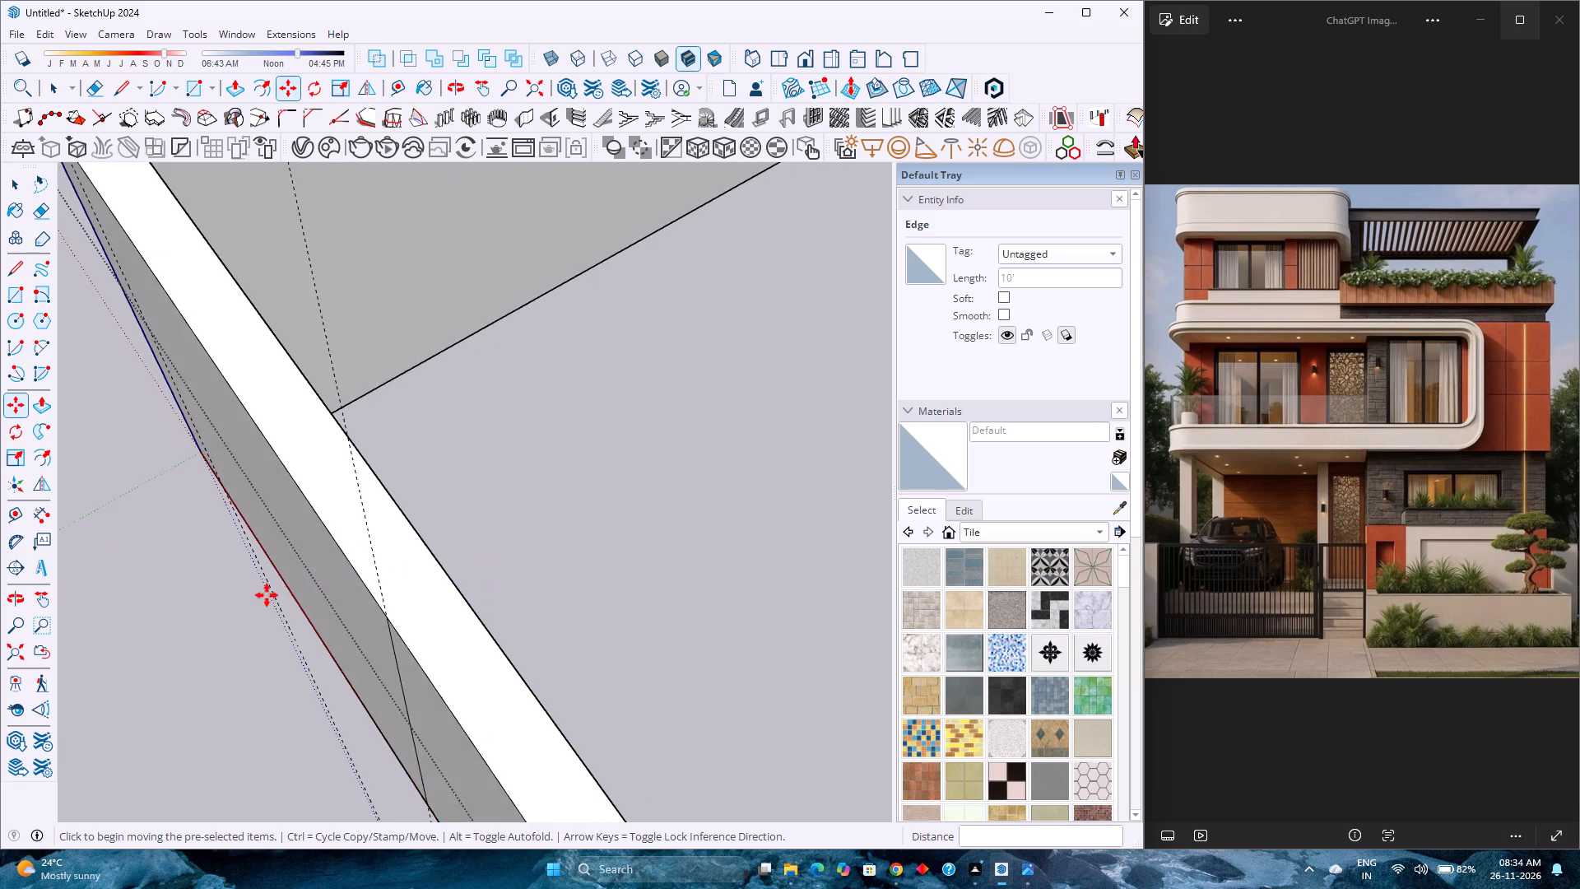
{"action": "scroll", "coordinate": [273, 593], "scroll_direction": "down", "scroll_amount": 1}
{"action": "middle_click_drag", "start_coordinate": [423, 589], "coordinate": [0, 567]}
{"action": "middle_click", "coordinate": [0, 567]}
{"action": "middle_click_drag", "start_coordinate": [462, 595], "coordinate": [232, 573]}
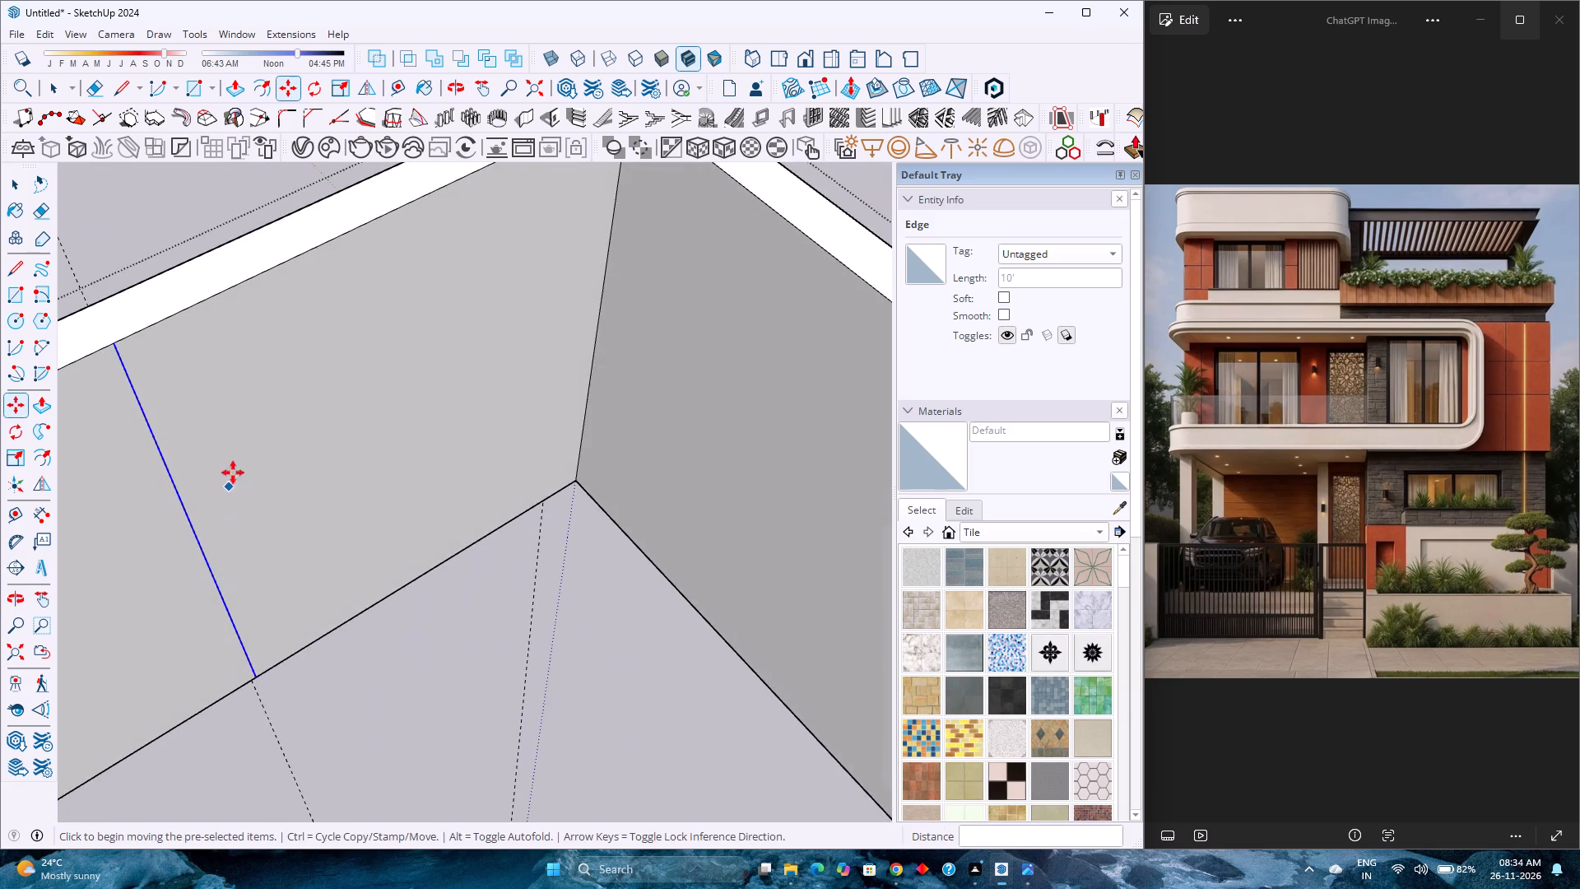
{"action": "scroll", "coordinate": [244, 472], "scroll_direction": "down", "scroll_amount": 1}
{"action": "middle_click_drag", "start_coordinate": [266, 472], "coordinate": [541, 539], "text": "shift"}
{"action": "middle_click", "coordinate": [541, 539], "text": "shift"}
{"action": "scroll", "coordinate": [541, 539], "scroll_direction": "up", "scroll_amount": 1}
{"action": "left_click", "coordinate": [463, 432]}
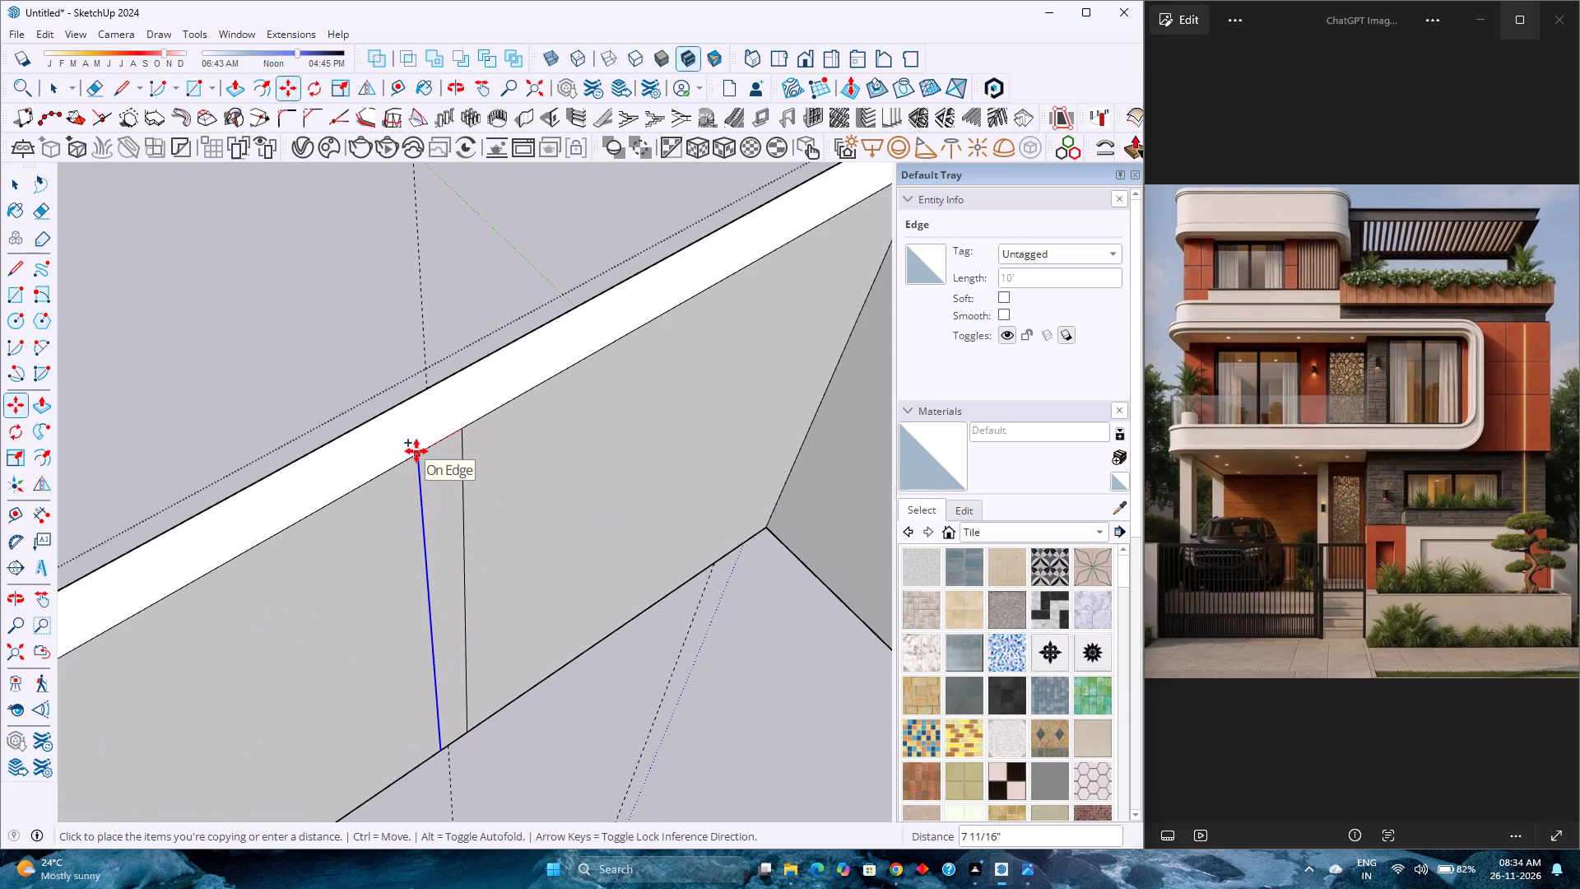
{"action": "key", "text": "Right"}
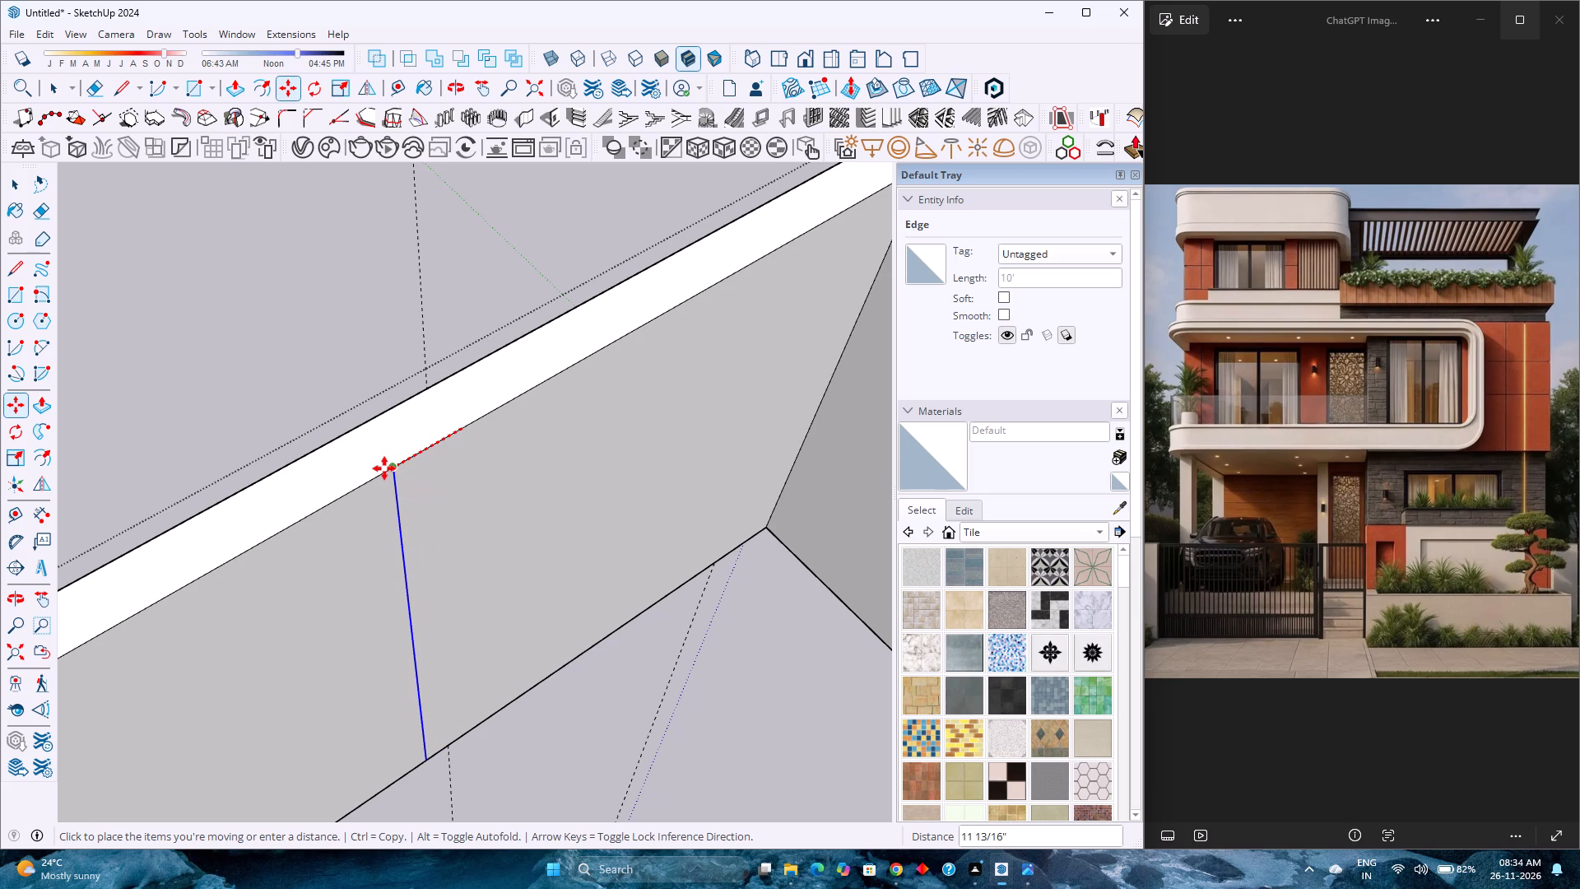
{"action": "key", "text": "9"}
{"action": "key", "text": "Return"}
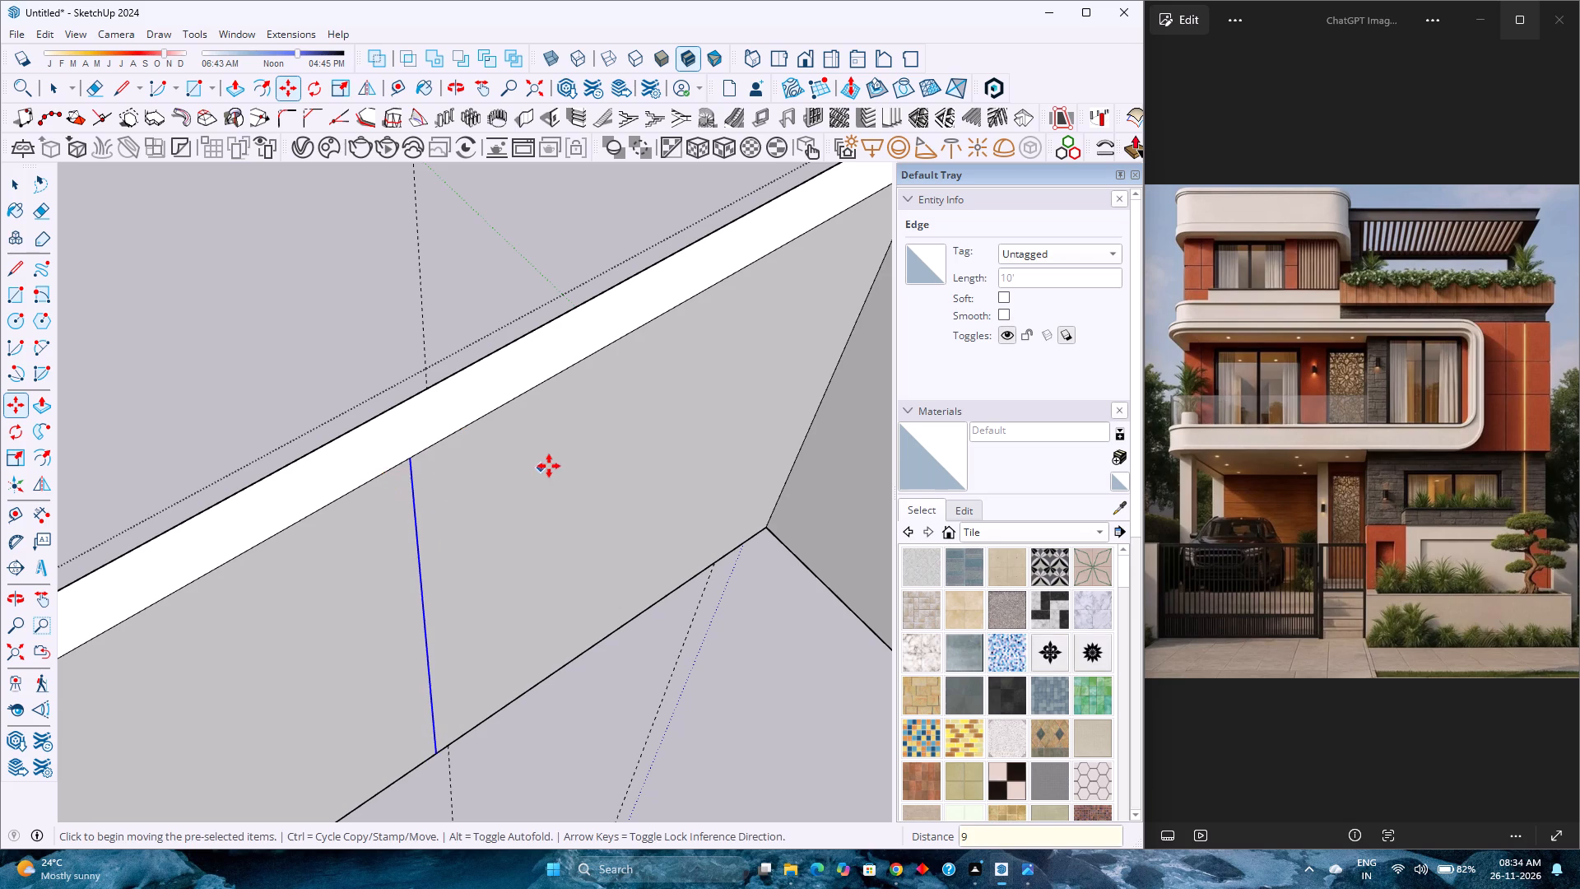
Push/Pull the inner front-wall face between the moved line and the corner 10' into the building.
{"action": "scroll", "coordinate": [549, 466], "scroll_direction": "down", "scroll_amount": 5}
{"action": "key", "text": "p"}
{"action": "left_click", "coordinate": [602, 459]}
{"action": "scroll", "coordinate": [647, 486], "scroll_direction": "down", "scroll_amount": 10}
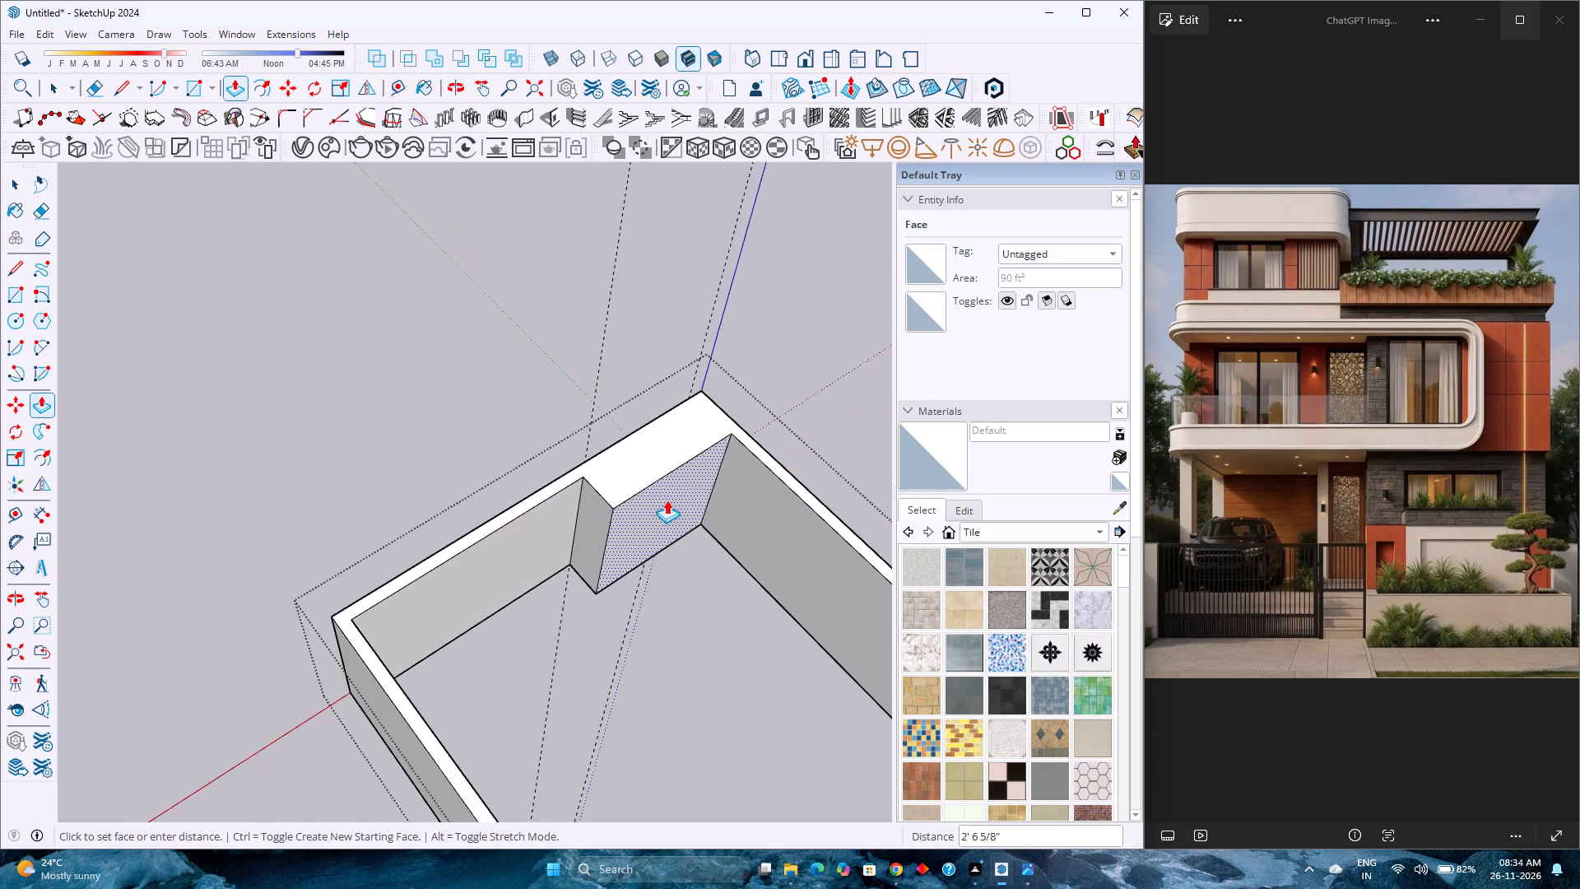
{"action": "middle_click_drag", "start_coordinate": [667, 500], "coordinate": [519, 373], "text": "shift"}
{"action": "scroll", "coordinate": [519, 373], "scroll_direction": "down", "scroll_amount": 2}
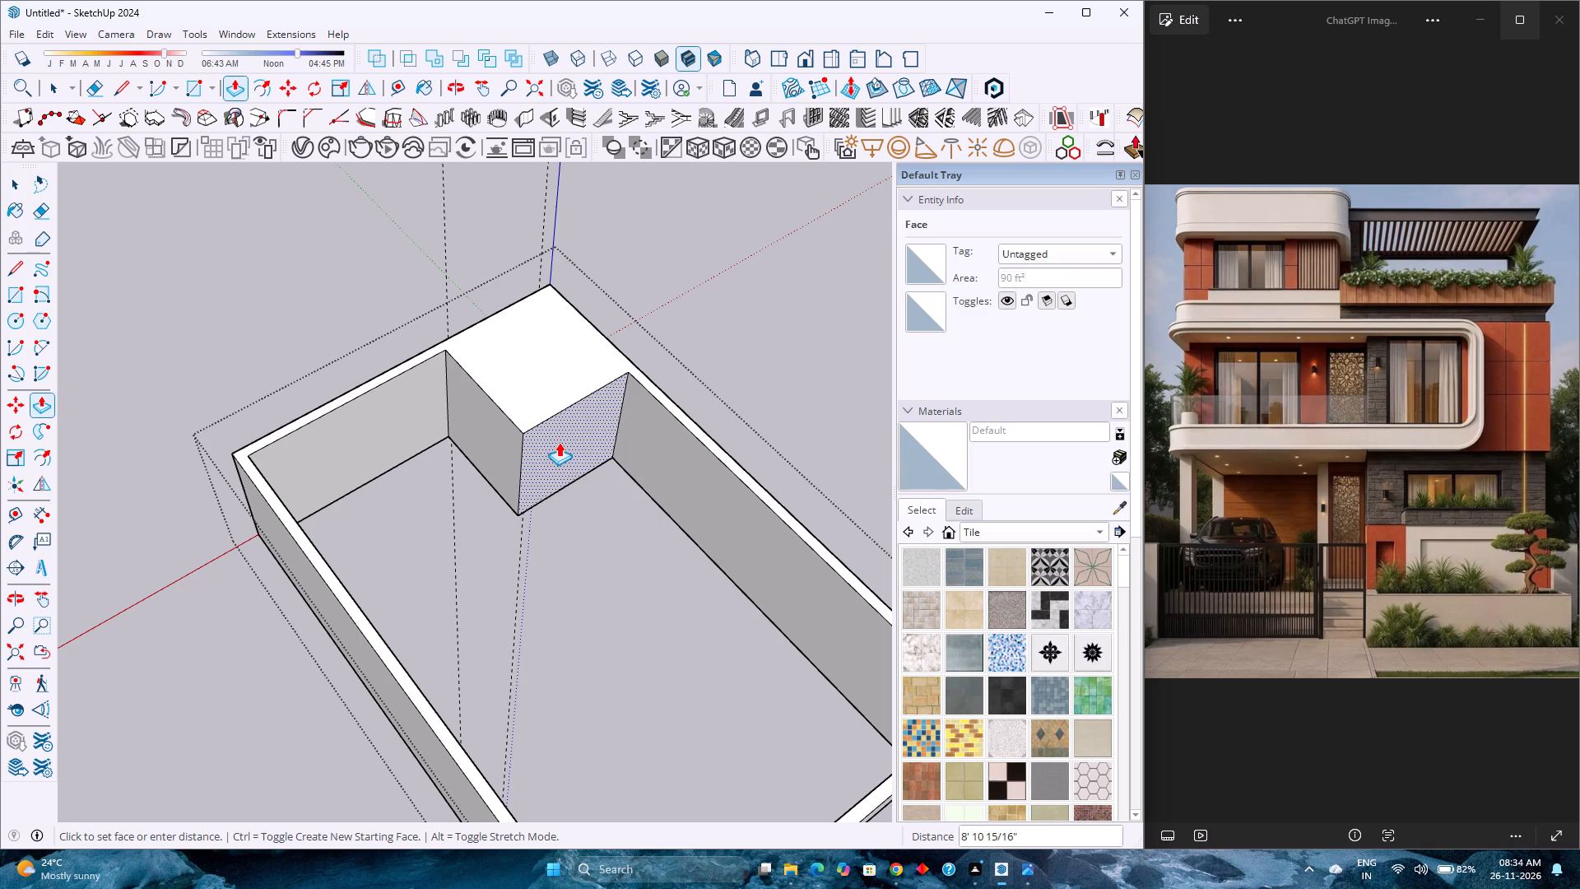
{"action": "type", "text": "12"}
{"action": "key", "text": "BackSpace"}
{"action": "type", "text": "0'"}
{"action": "key", "text": "Return"}
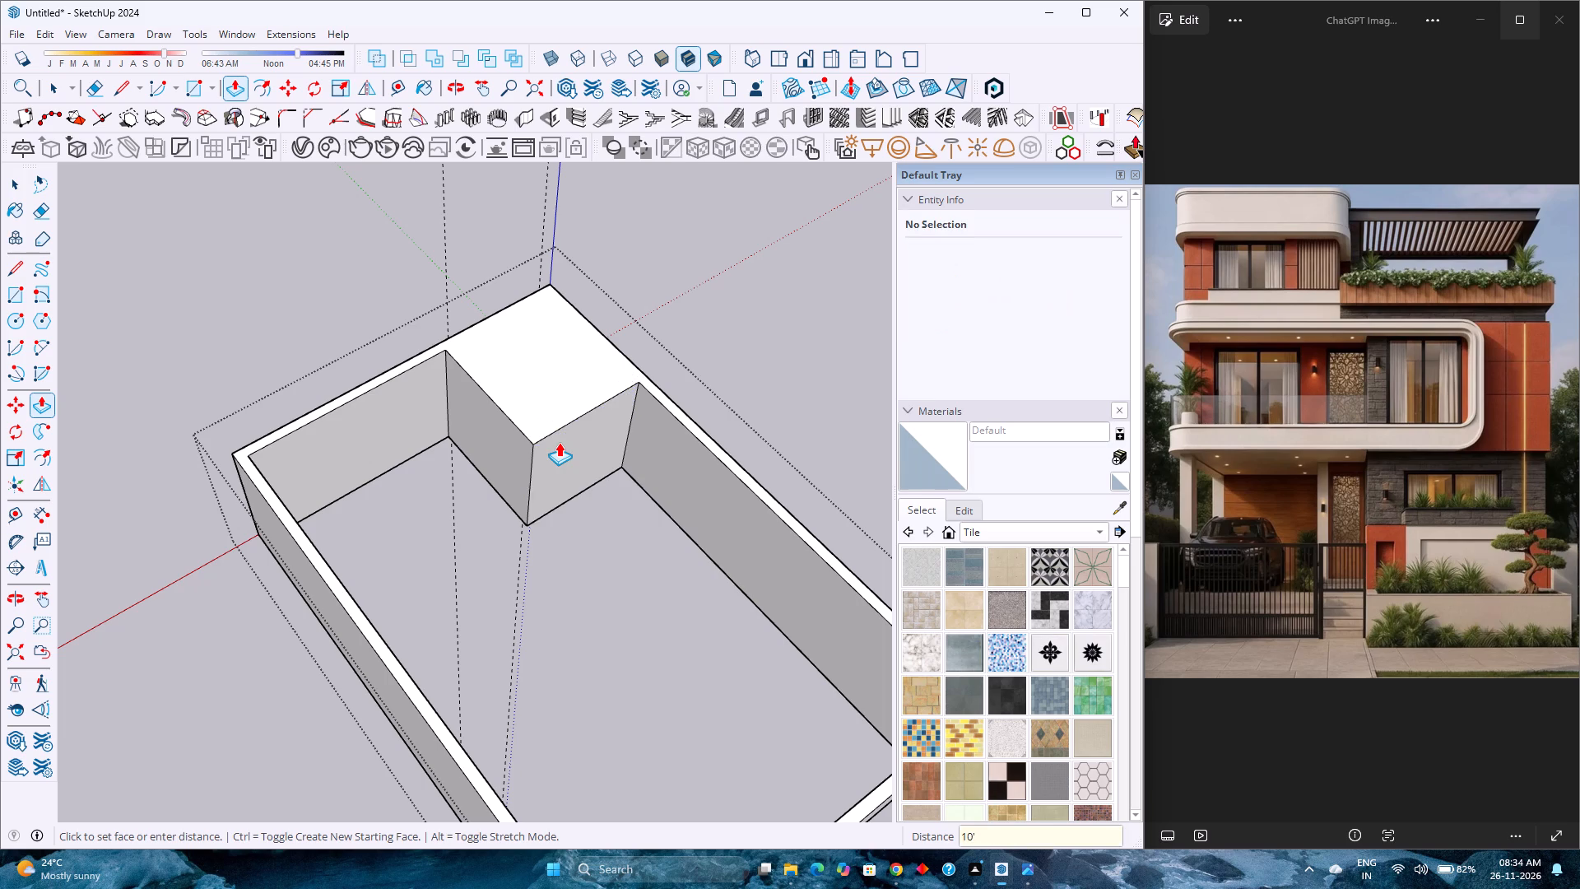
Copy the vertical line on the front wall's outer face to the guide 1' from the corner.
{"action": "scroll", "coordinate": [569, 436], "scroll_direction": "down", "scroll_amount": 4}
{"action": "middle_click_drag", "start_coordinate": [323, 496], "coordinate": [840, 586]}
{"action": "scroll", "coordinate": [629, 426], "scroll_direction": "down", "scroll_amount": 2}
{"action": "scroll", "coordinate": [362, 407], "scroll_direction": "up", "scroll_amount": 2}
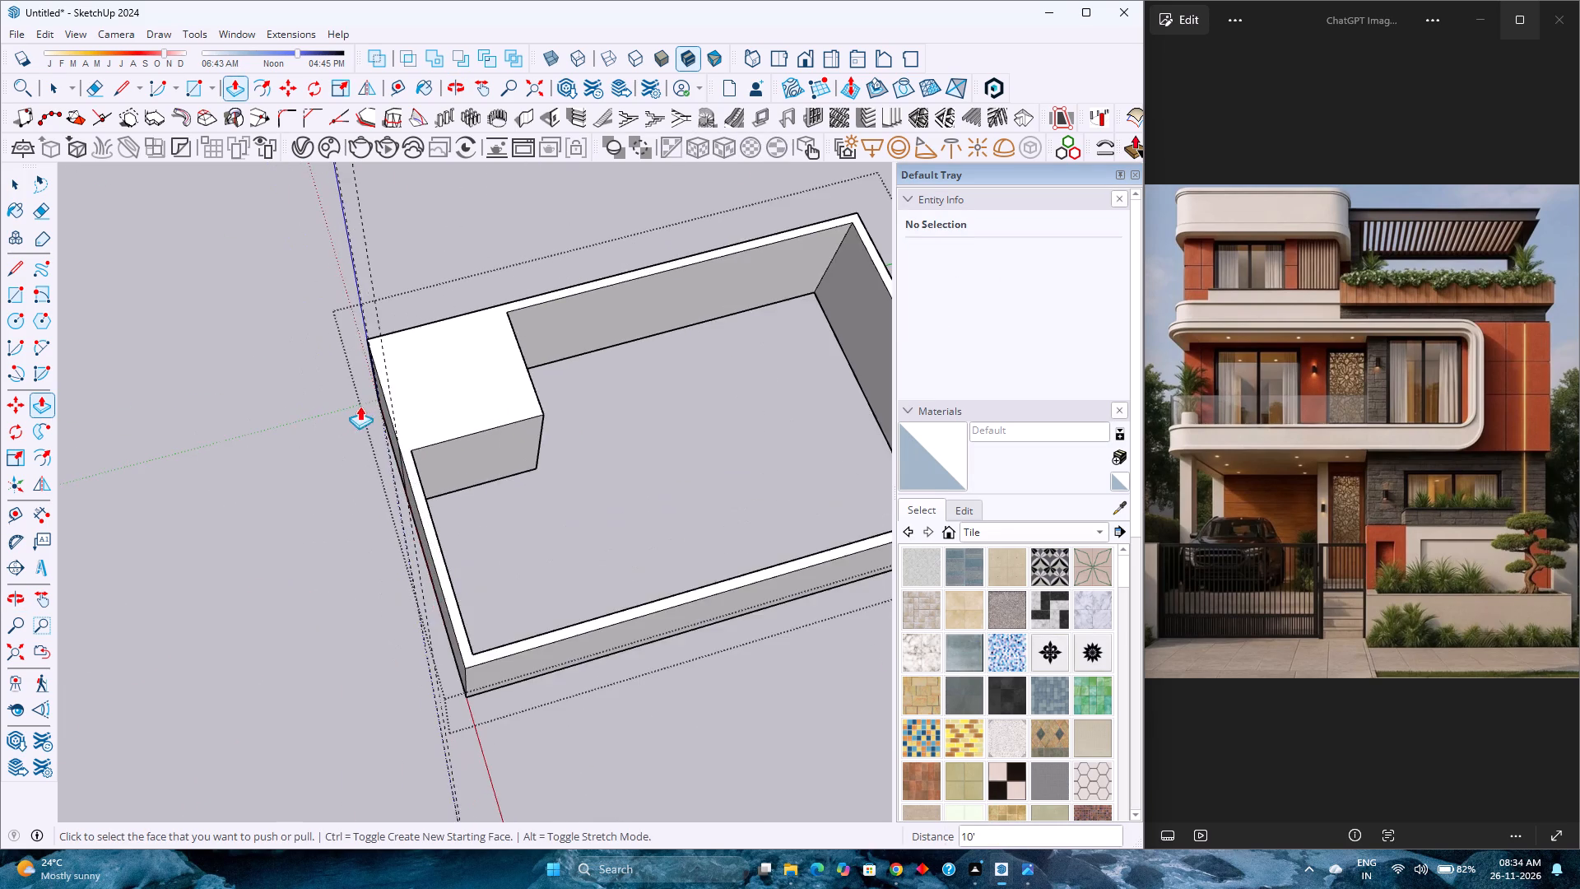
{"action": "scroll", "coordinate": [360, 406], "scroll_direction": "up", "scroll_amount": 4}
{"action": "middle_click_drag", "start_coordinate": [357, 477], "coordinate": [765, 349]}
{"action": "middle_click", "coordinate": [765, 349]}
{"action": "scroll", "coordinate": [442, 470], "scroll_direction": "up", "scroll_amount": 6}
{"action": "key", "text": "space"}
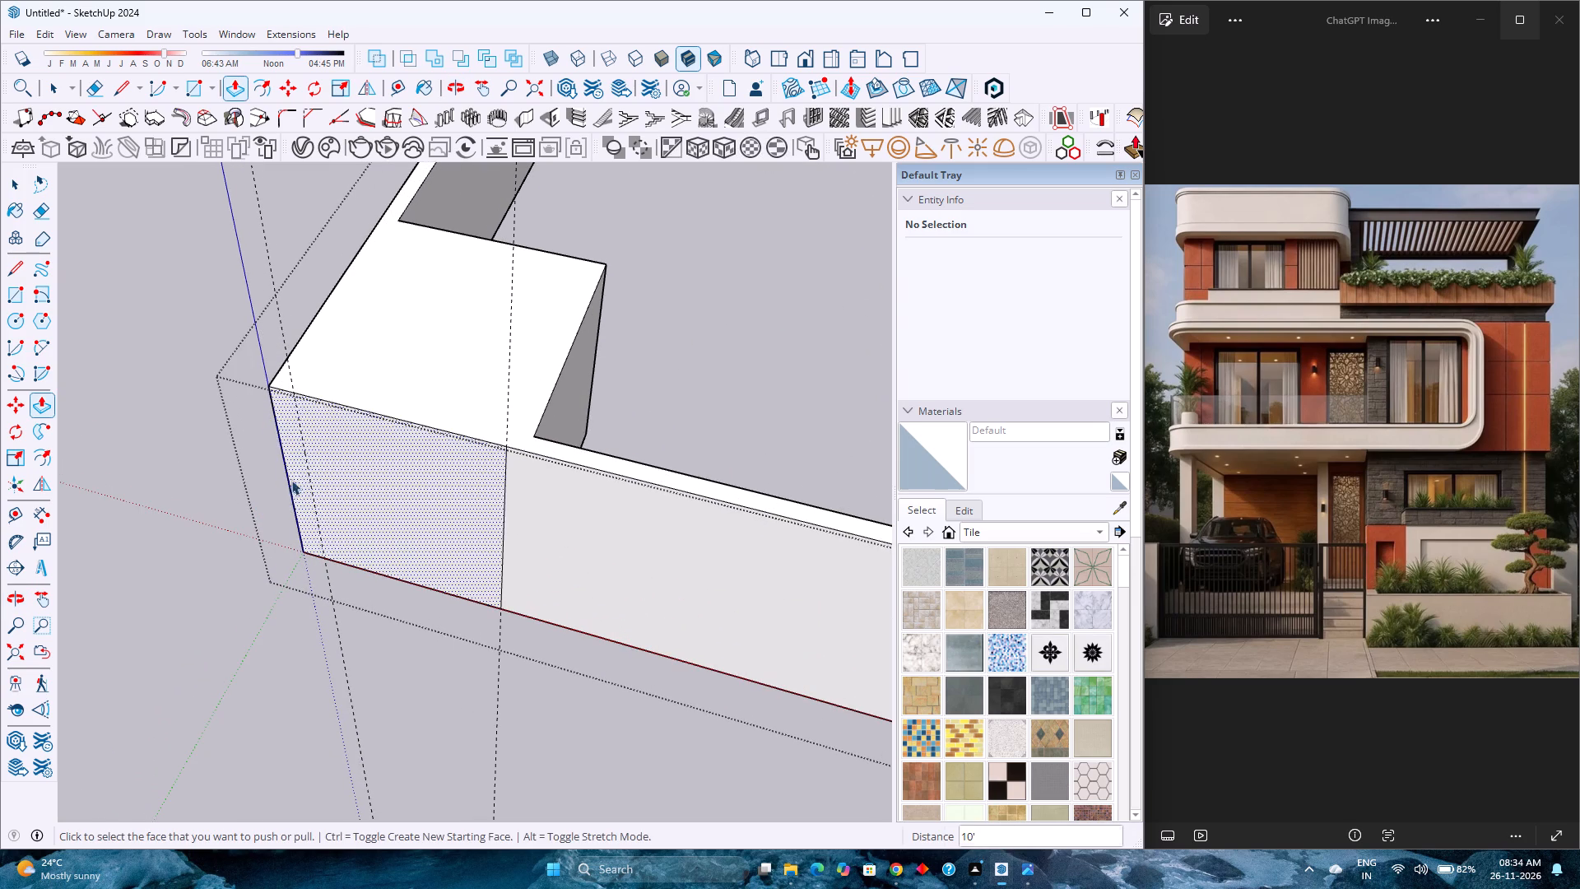
{"action": "scroll", "coordinate": [505, 502], "scroll_direction": "up", "scroll_amount": 2}
{"action": "left_click", "coordinate": [506, 482]}
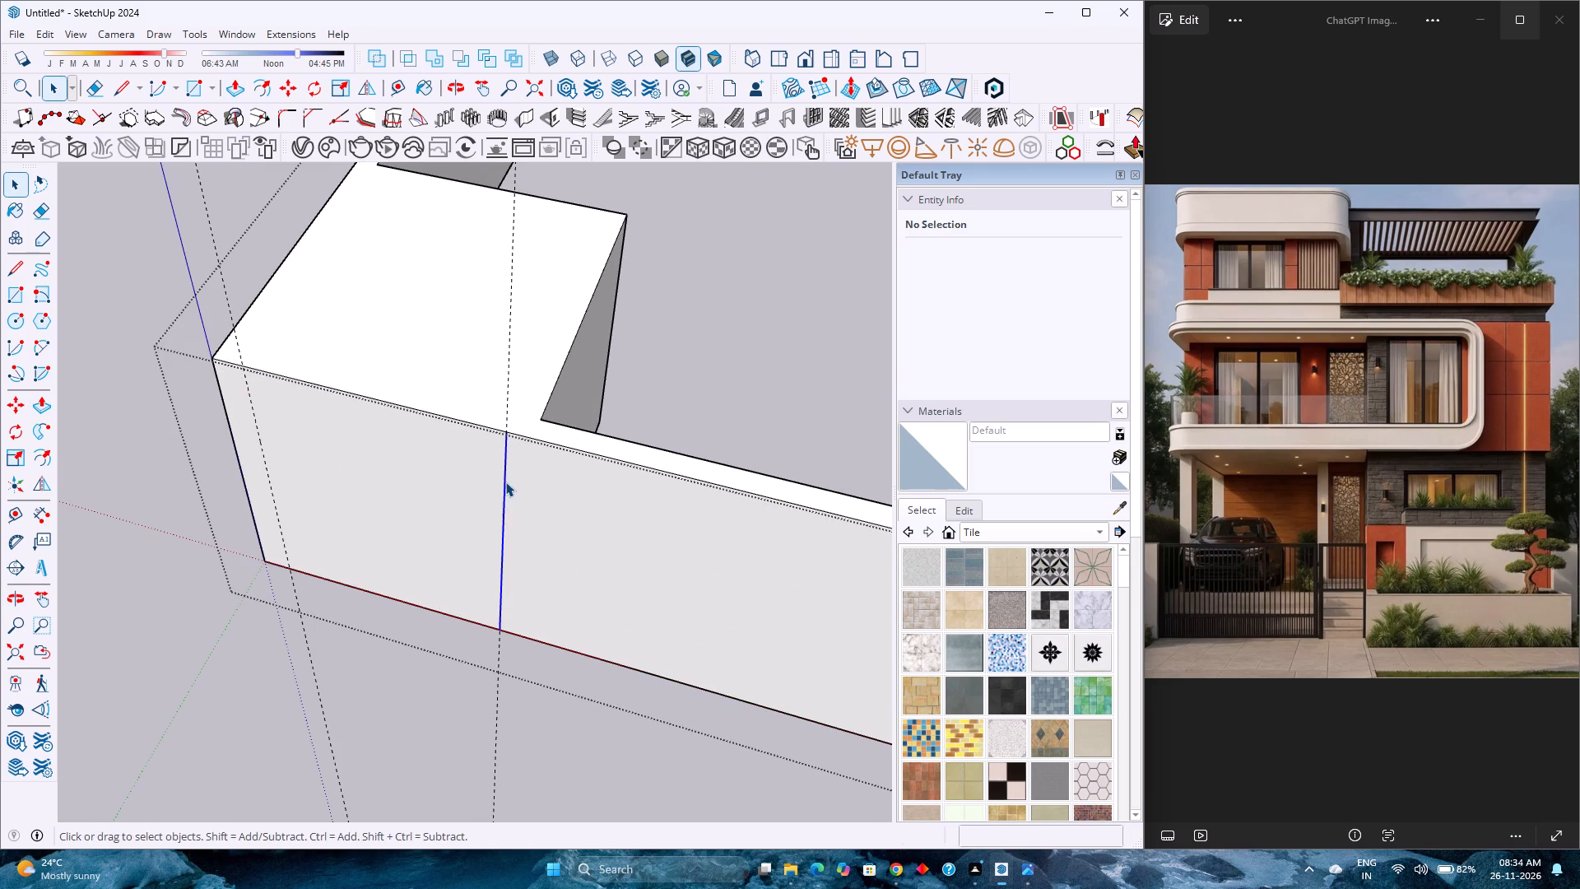
{"action": "key", "text": "m"}
{"action": "left_click", "coordinate": [504, 433]}
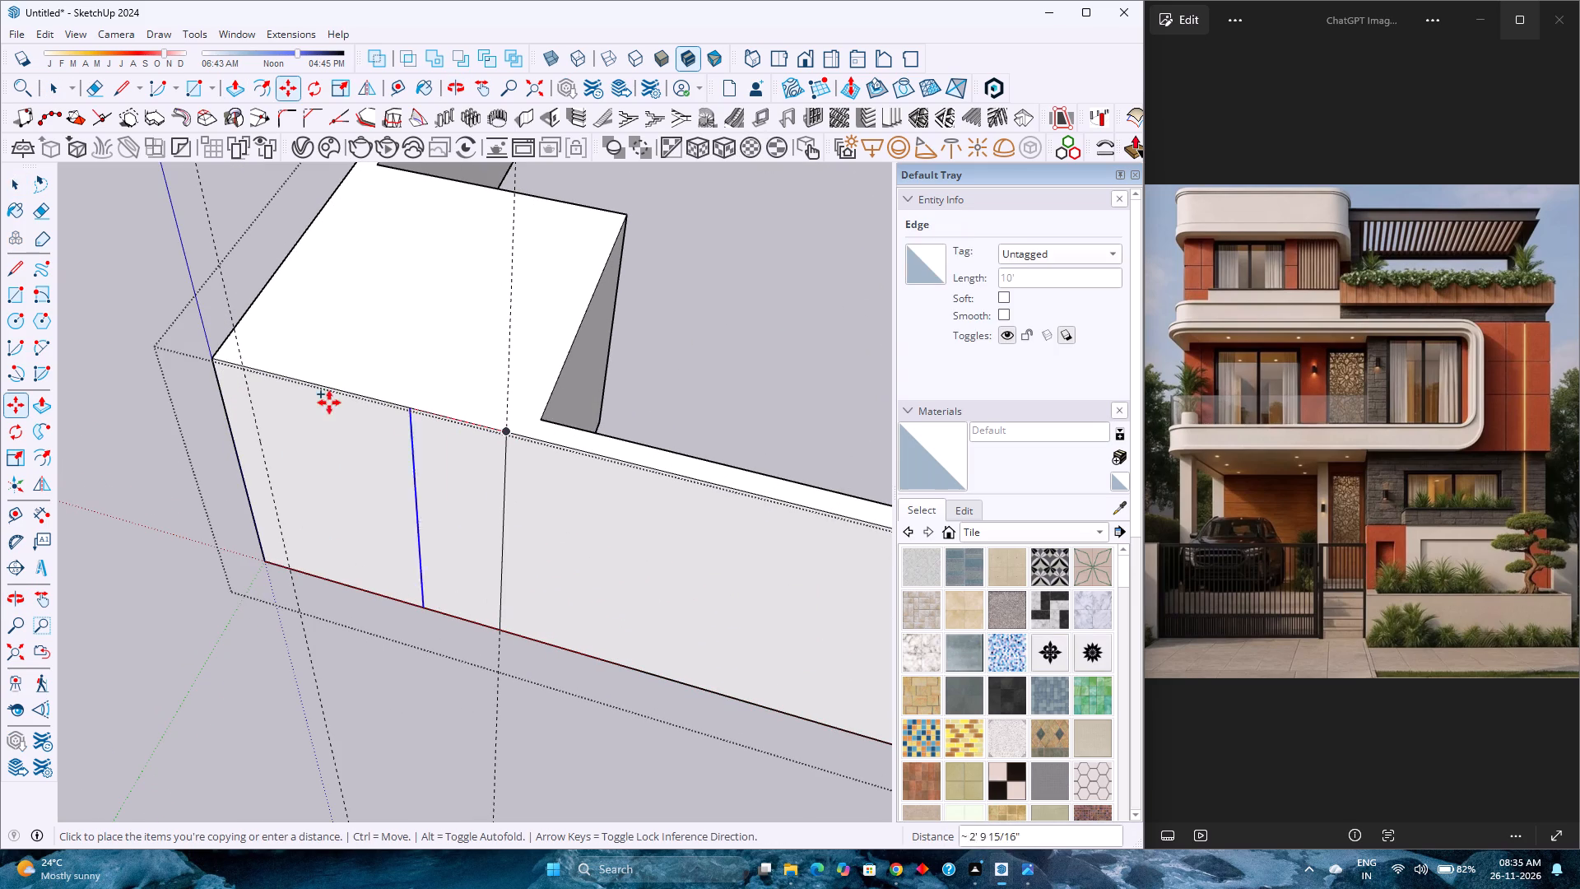
{"action": "left_click", "coordinate": [242, 369]}
{"action": "scroll", "coordinate": [247, 370], "scroll_direction": "up", "scroll_amount": 4}
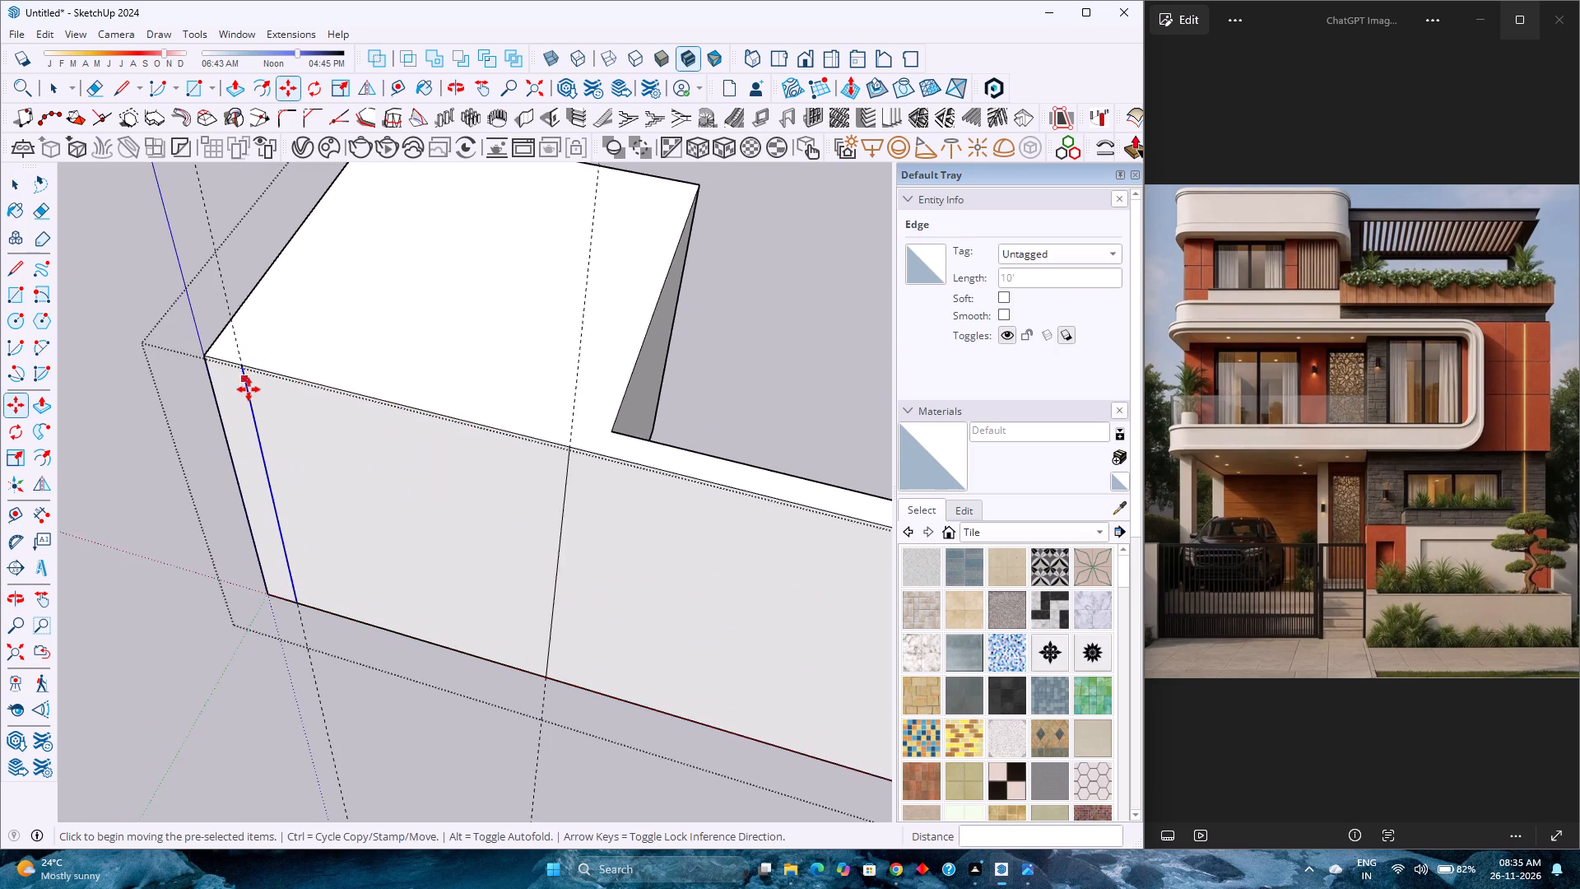
Push the outer front-wall face between the two vertical lines inward 10', hollowing out the corner recess.
{"action": "scroll", "coordinate": [249, 389], "scroll_direction": "up", "scroll_amount": 6}
{"action": "middle_click_drag", "start_coordinate": [265, 421], "coordinate": [416, 553], "text": "shift"}
{"action": "scroll", "coordinate": [408, 547], "scroll_direction": "down", "scroll_amount": 5}
{"action": "middle_click_drag", "start_coordinate": [402, 556], "coordinate": [552, 342]}
{"action": "scroll", "coordinate": [502, 473], "scroll_direction": "up", "scroll_amount": 2}
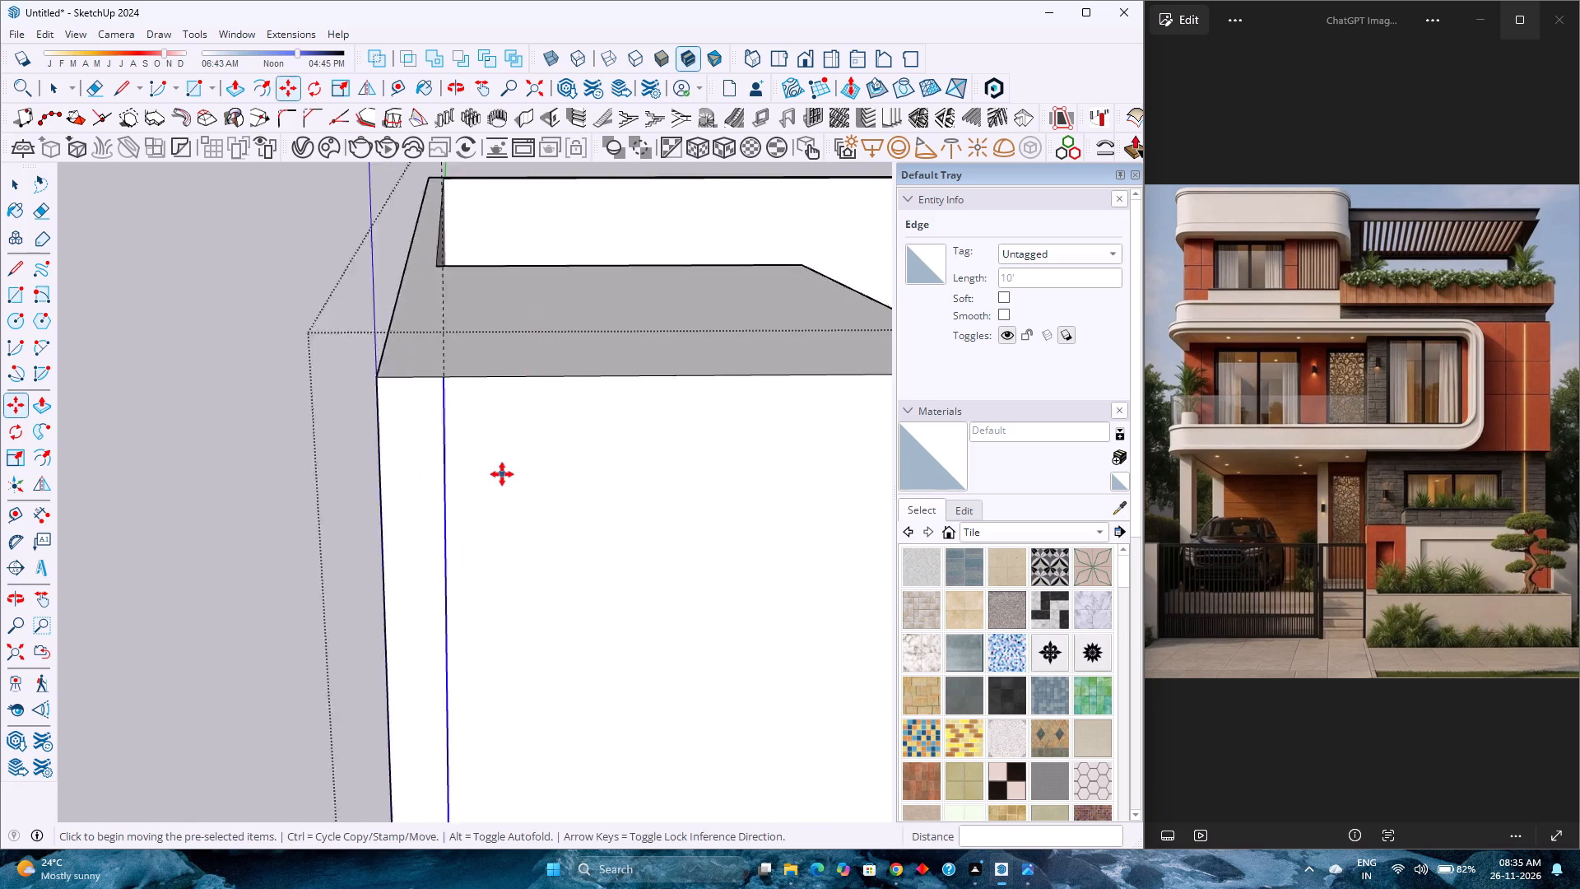
{"action": "scroll", "coordinate": [502, 474], "scroll_direction": "up", "scroll_amount": 3}
{"action": "middle_click_drag", "start_coordinate": [502, 477], "coordinate": [353, 510]}
{"action": "scroll", "coordinate": [349, 511], "scroll_direction": "down", "scroll_amount": 12}
{"action": "key", "text": "p"}
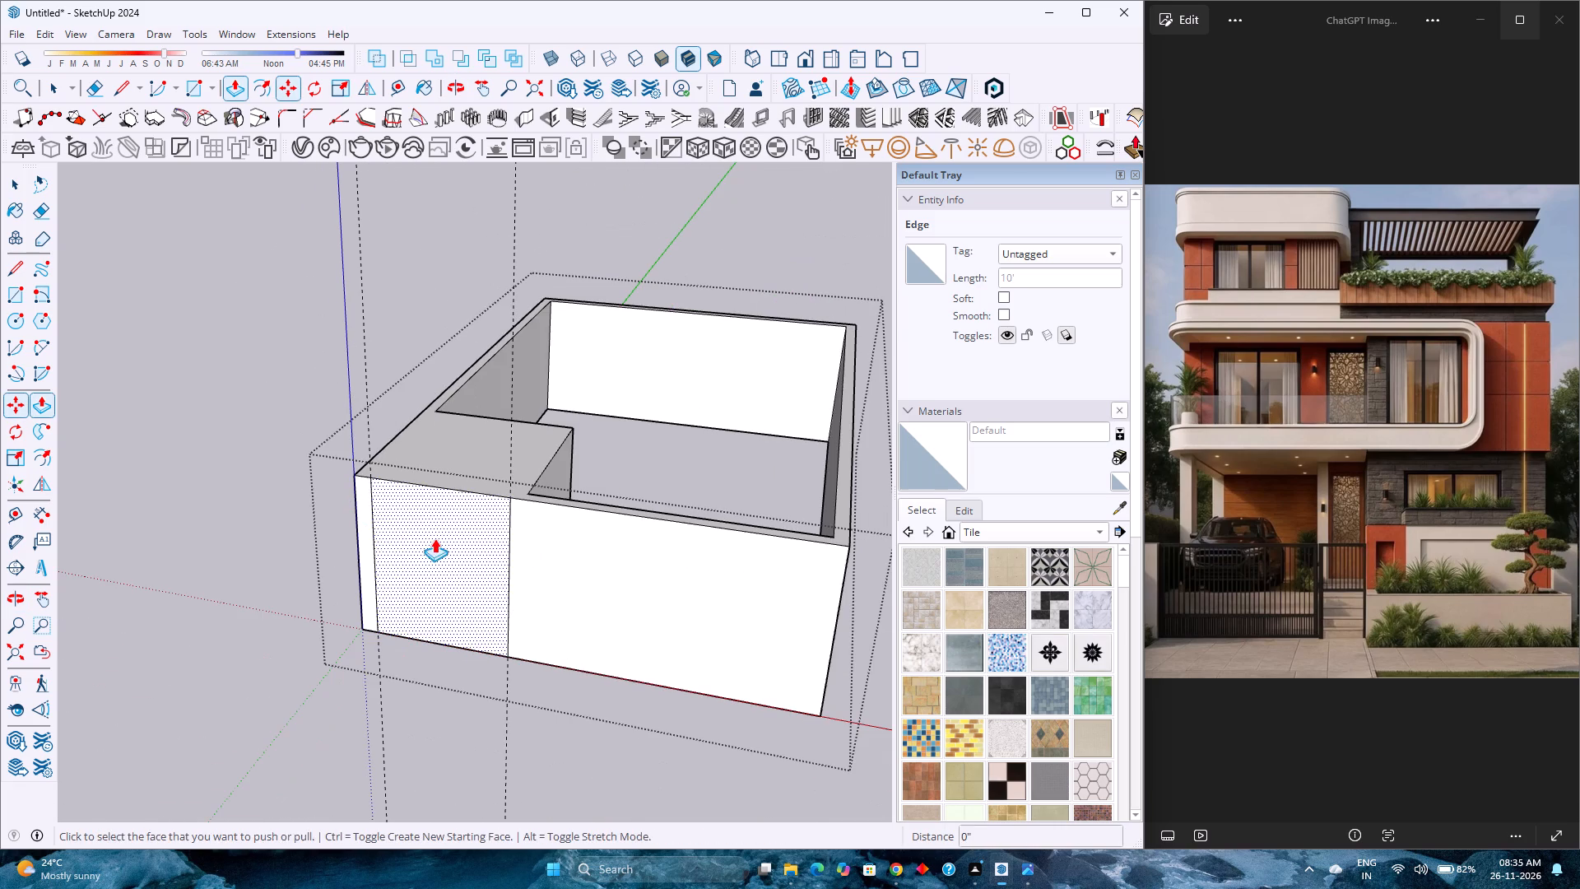
{"action": "left_click", "coordinate": [434, 538]}
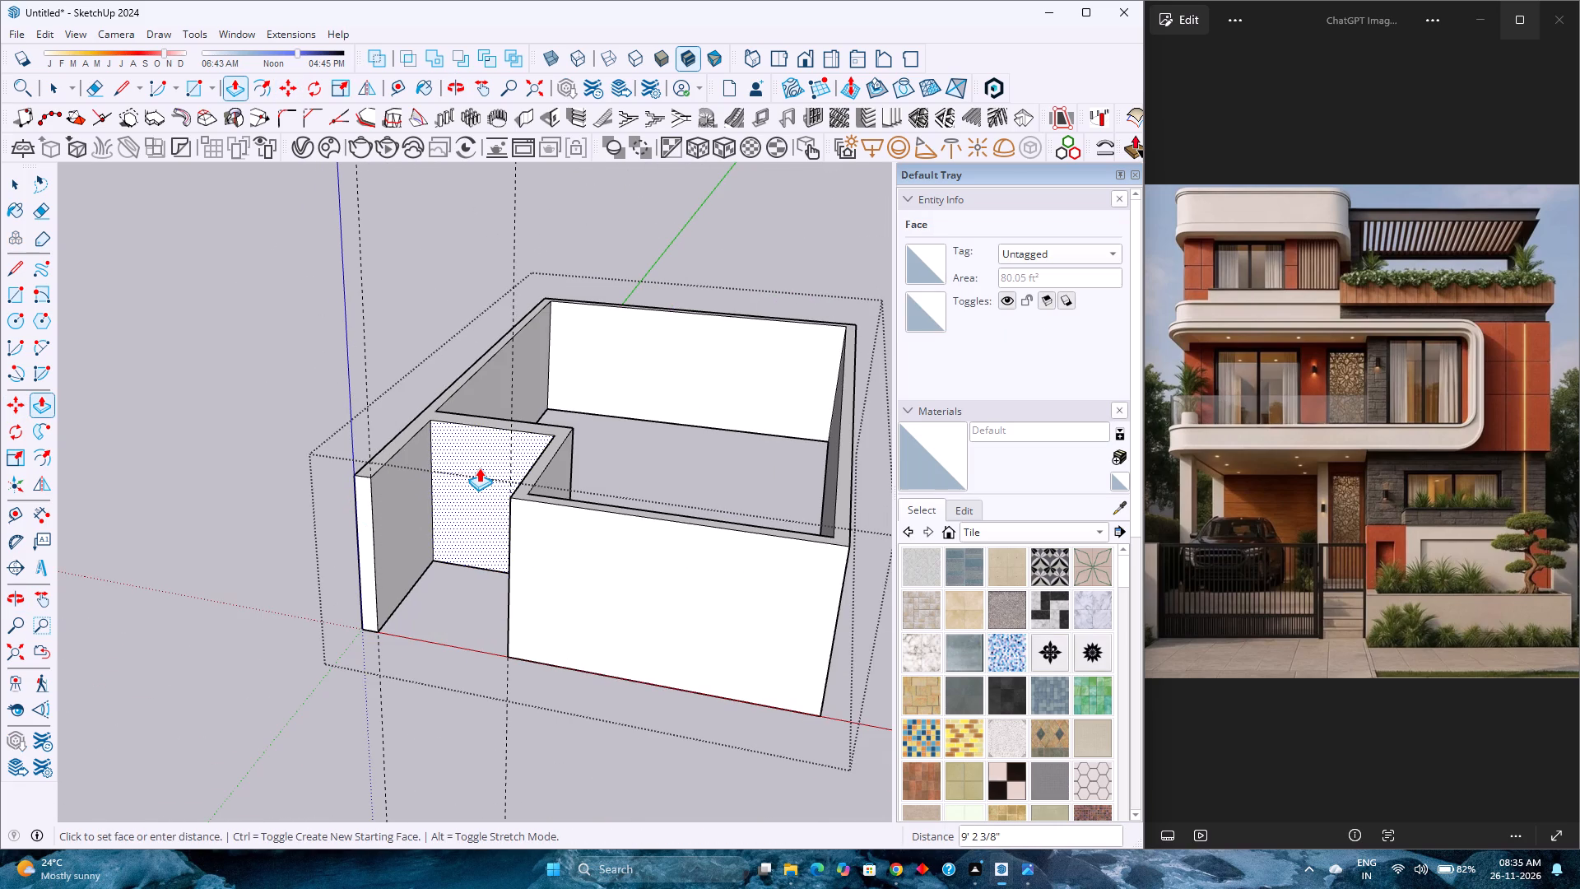
{"action": "middle_click_drag", "start_coordinate": [479, 468], "coordinate": [477, 654]}
{"action": "scroll", "coordinate": [477, 654], "scroll_direction": "up", "scroll_amount": 1}
{"action": "type", "text": "10'"}
{"action": "key", "text": "Return"}
{"action": "scroll", "coordinate": [480, 550], "scroll_direction": "down", "scroll_amount": 2}
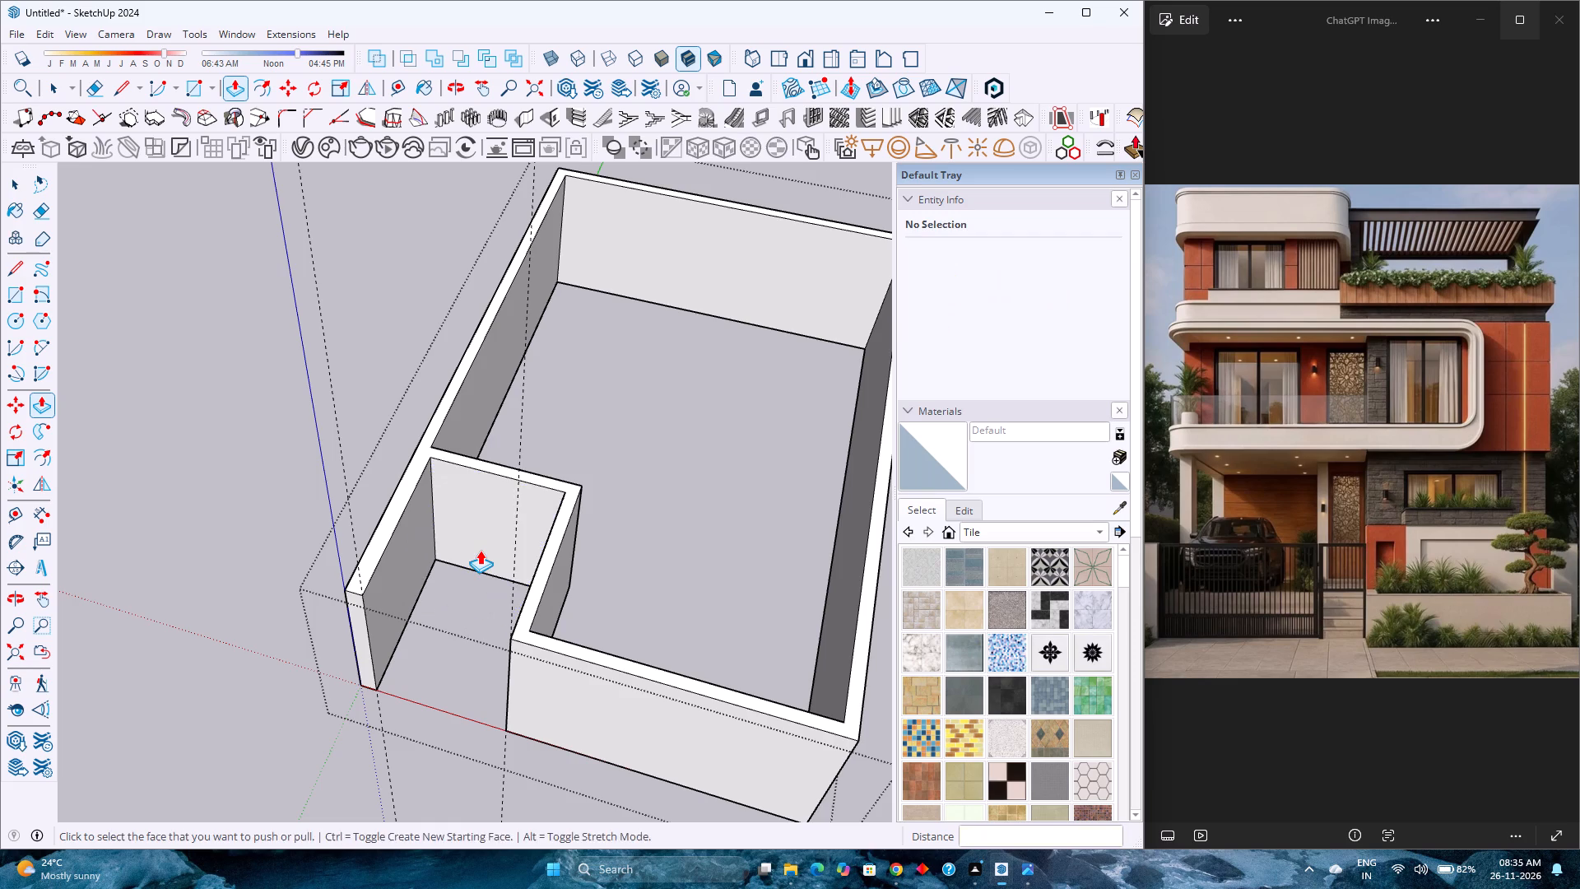
{"action": "scroll", "coordinate": [480, 550], "scroll_direction": "down", "scroll_amount": 3}
{"action": "middle_click_drag", "start_coordinate": [487, 547], "coordinate": [779, 449]}
{"action": "middle_click", "coordinate": [779, 449]}
{"action": "scroll", "coordinate": [502, 491], "scroll_direction": "up", "scroll_amount": 5}
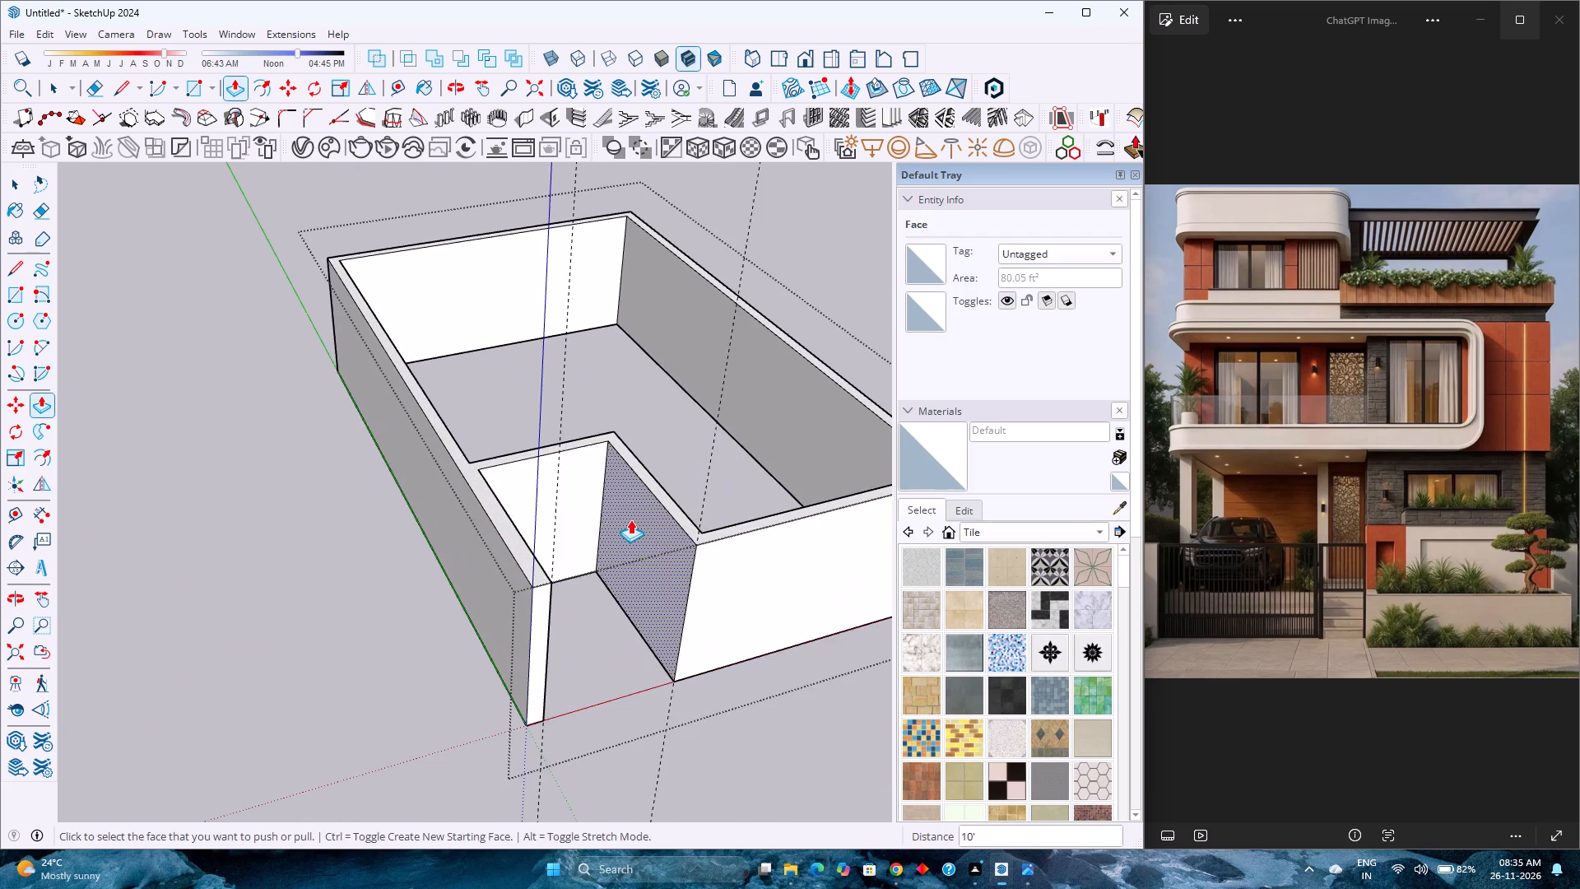
Push/Pull the interior face of the corner recess's back wall 1' further into the building.
{"action": "scroll", "coordinate": [637, 519], "scroll_direction": "up", "scroll_amount": 4}
{"action": "middle_click_drag", "start_coordinate": [637, 519], "coordinate": [119, 691]}
{"action": "scroll", "coordinate": [188, 549], "scroll_direction": "up", "scroll_amount": 4}
{"action": "scroll", "coordinate": [235, 565], "scroll_direction": "down", "scroll_amount": 4}
{"action": "middle_click_drag", "start_coordinate": [235, 566], "coordinate": [312, 536], "text": "shift"}
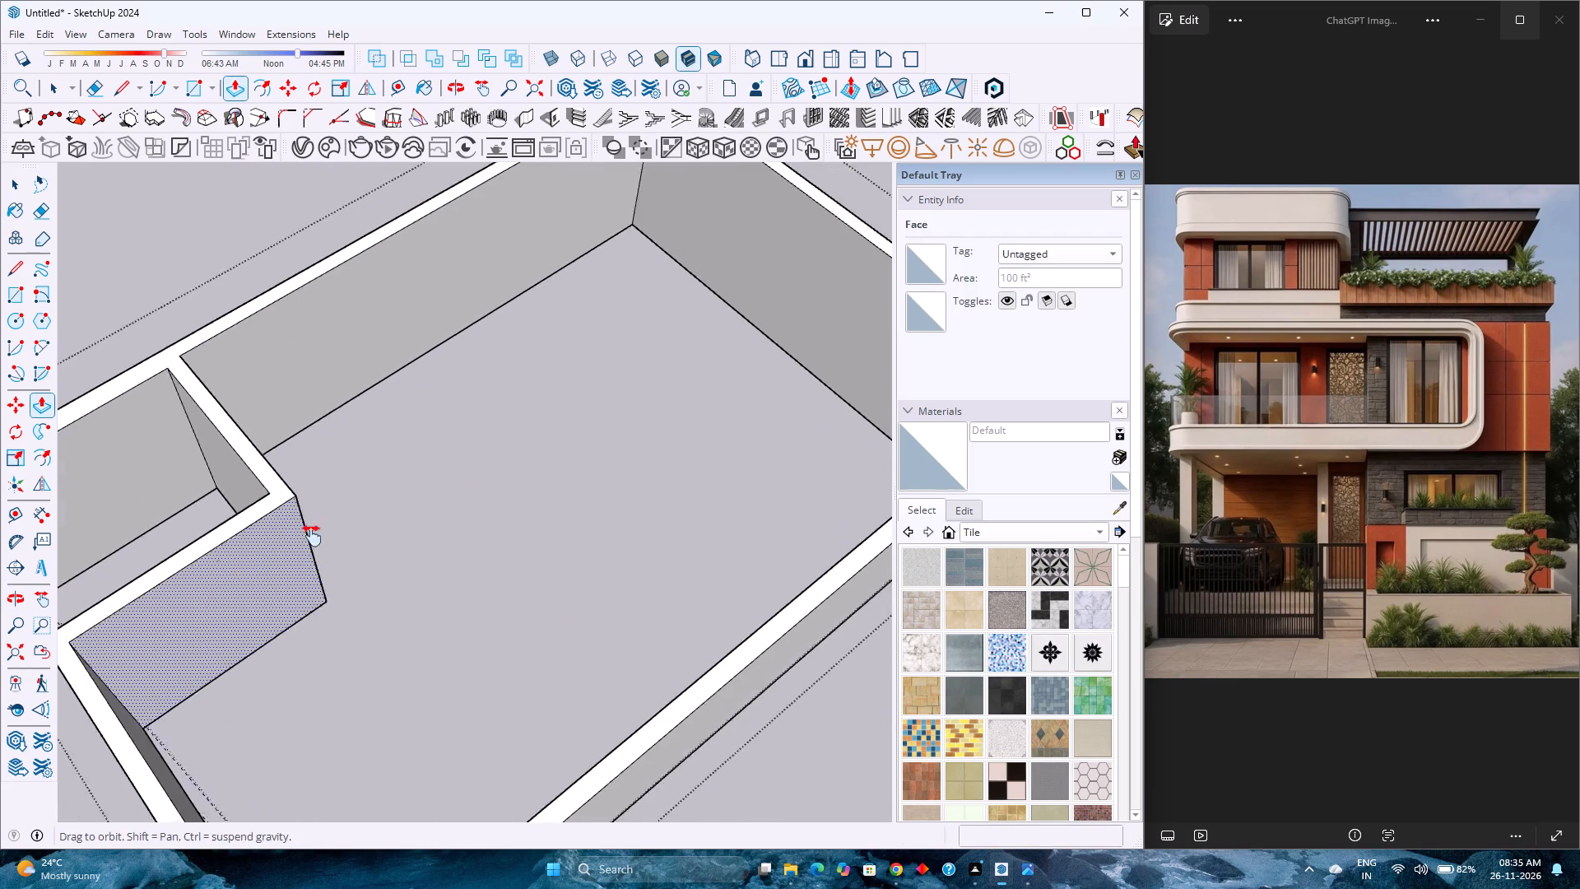
{"action": "middle_click_drag", "start_coordinate": [312, 536], "coordinate": [554, 497], "text": "shift"}
{"action": "middle_click", "coordinate": [554, 497], "text": "shift"}
{"action": "middle_click_drag", "start_coordinate": [563, 497], "coordinate": [11, 591]}
{"action": "scroll", "coordinate": [446, 555], "scroll_direction": "up", "scroll_amount": 5}
{"action": "left_click", "coordinate": [462, 527]}
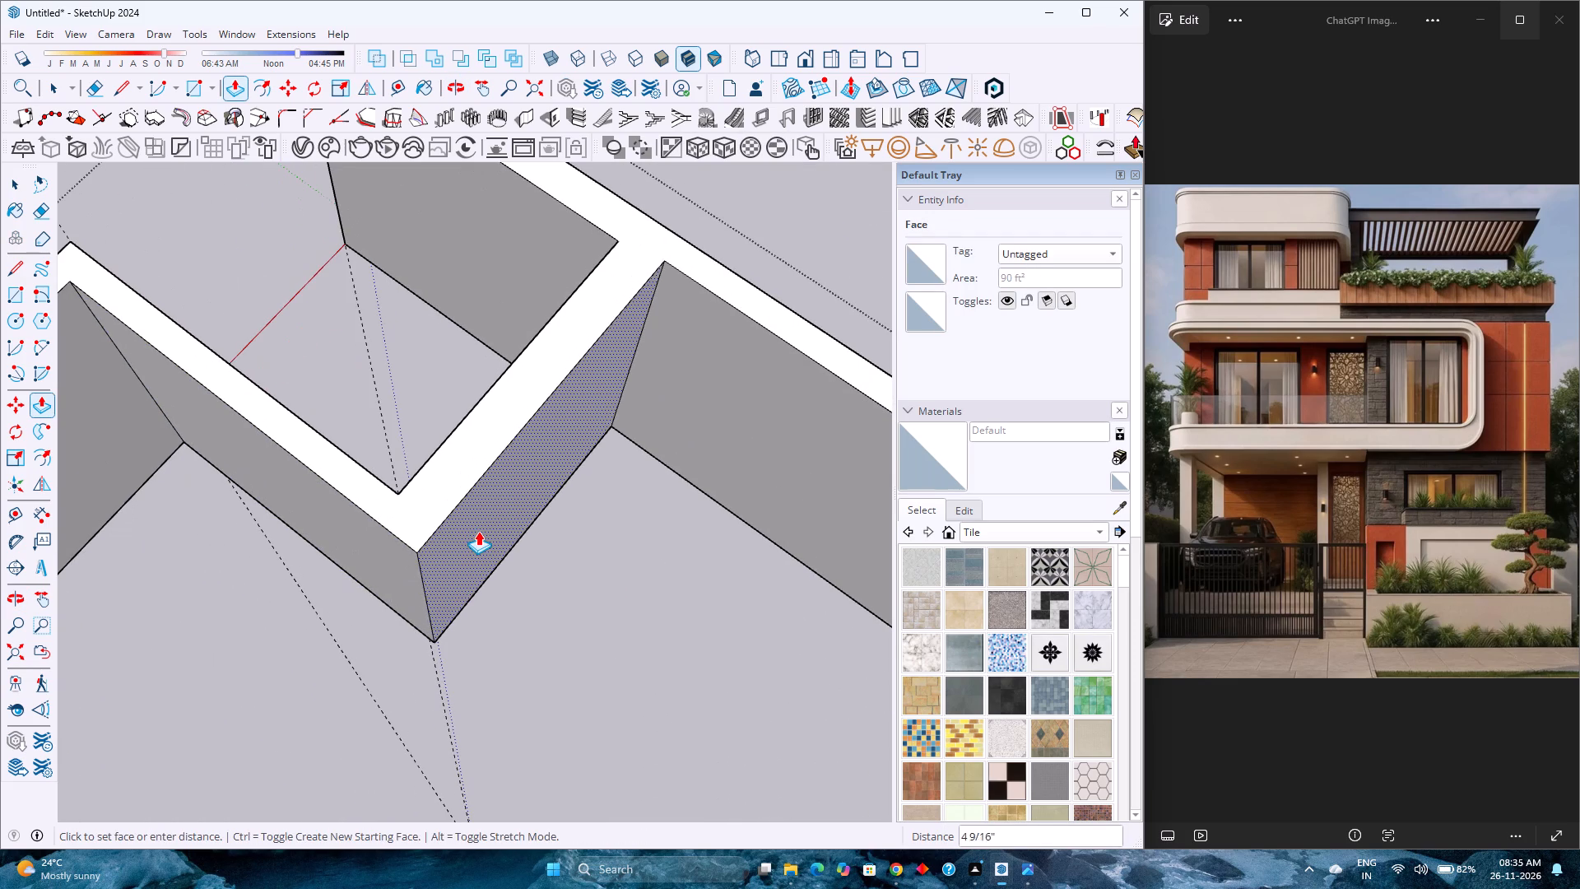
{"action": "type", "text": "1'"}
{"action": "key", "text": "Return"}
Push the recess-side face of the same back wall 1' inward, deepening the recess.
{"action": "middle_click_drag", "start_coordinate": [474, 540], "coordinate": [908, 584]}
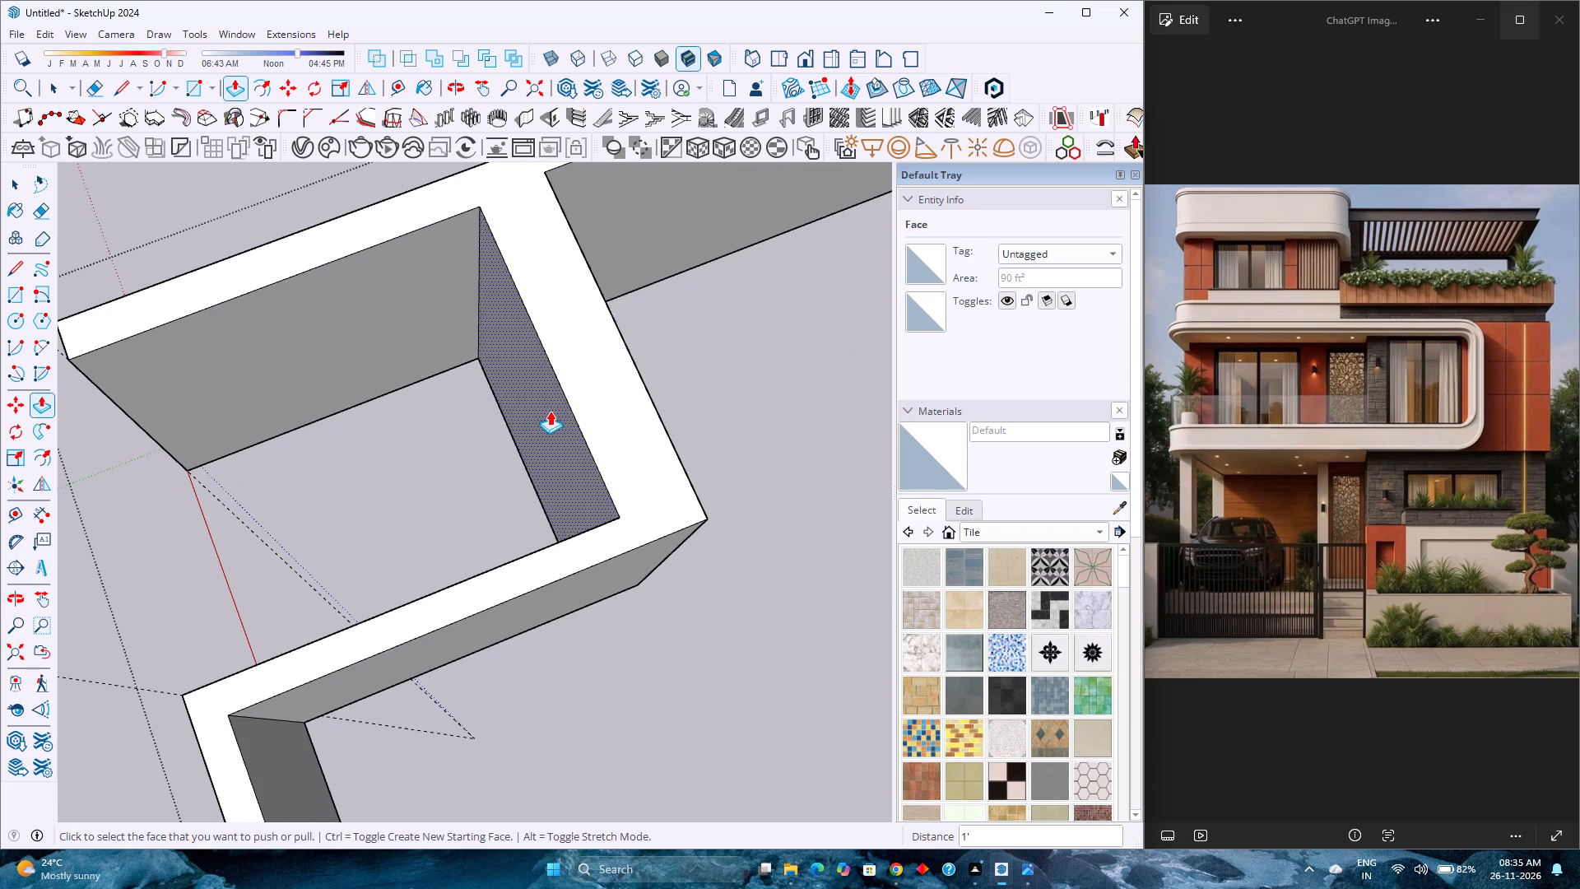
{"action": "left_click", "coordinate": [550, 411]}
{"action": "type", "text": "1'"}
{"action": "key", "text": "Return"}
Push the recess-side face of the outer corner wall stub through its full thickness to open the recess sideways.
{"action": "scroll", "coordinate": [580, 407], "scroll_direction": "down", "scroll_amount": 8}
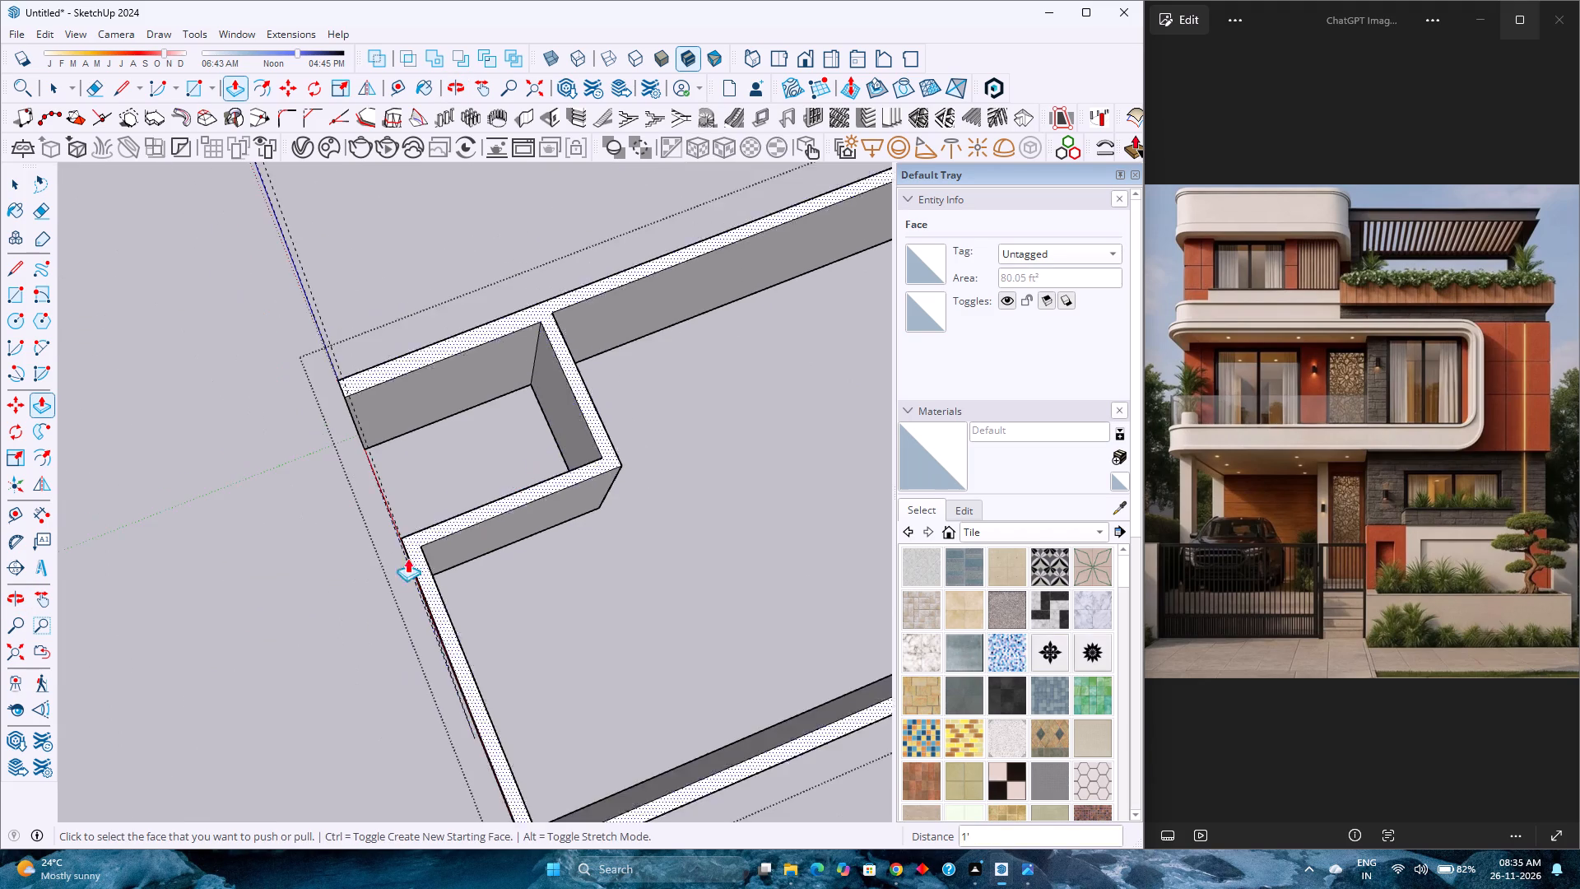
{"action": "scroll", "coordinate": [407, 558], "scroll_direction": "down", "scroll_amount": 2}
{"action": "middle_click_drag", "start_coordinate": [400, 564], "coordinate": [786, 342]}
{"action": "scroll", "coordinate": [279, 507], "scroll_direction": "up", "scroll_amount": 4}
{"action": "left_click", "coordinate": [444, 430]}
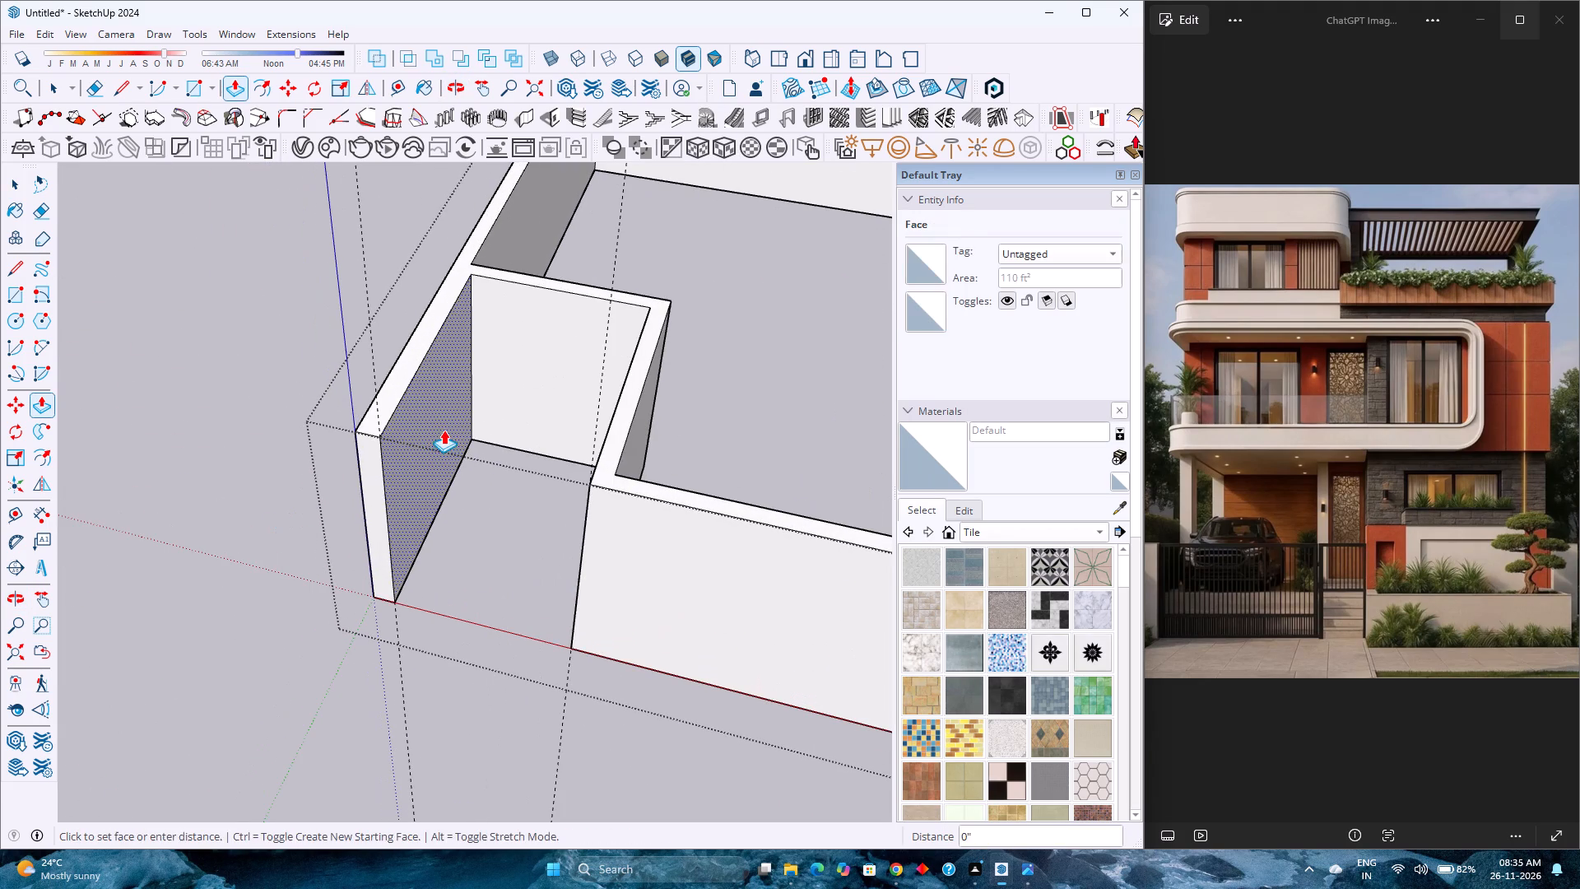
{"action": "left_click", "coordinate": [406, 424]}
Delete the vertical construction guide 1' from the building's front corner.
{"action": "scroll", "coordinate": [371, 544], "scroll_direction": "down", "scroll_amount": 5}
{"action": "middle_click_drag", "start_coordinate": [475, 490], "coordinate": [331, 553], "text": "shift"}
{"action": "middle_click", "coordinate": [331, 553], "text": "shift"}
{"action": "middle_click_drag", "start_coordinate": [307, 555], "coordinate": [577, 454]}
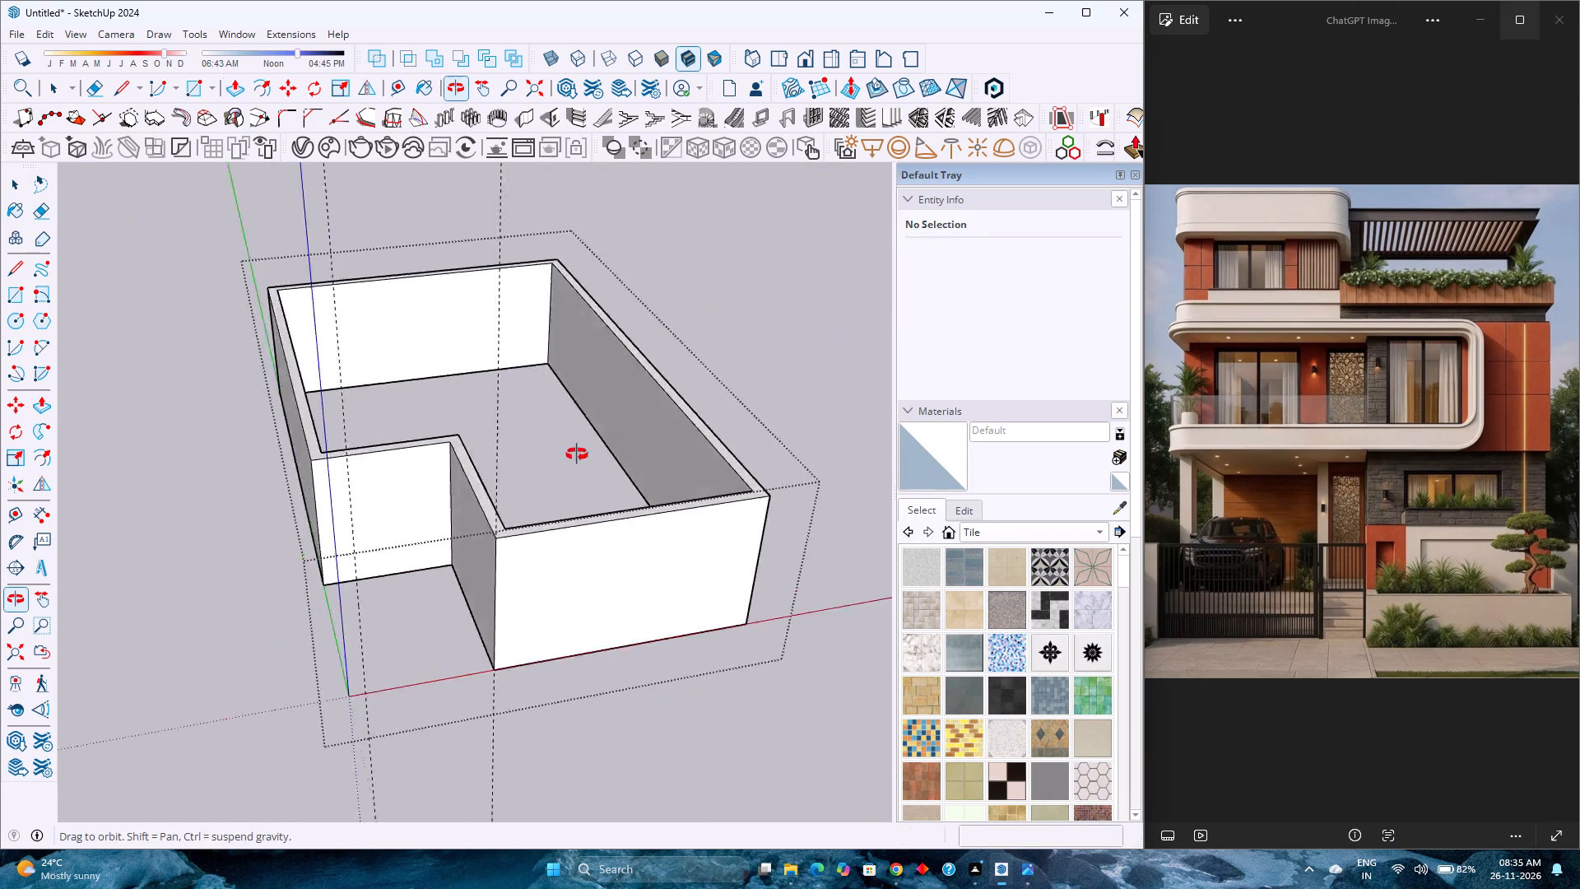
{"action": "middle_click_drag", "start_coordinate": [577, 454], "coordinate": [656, 391]}
{"action": "scroll", "coordinate": [532, 574], "scroll_direction": "up", "scroll_amount": 4}
{"action": "scroll", "coordinate": [520, 568], "scroll_direction": "down", "scroll_amount": 3}
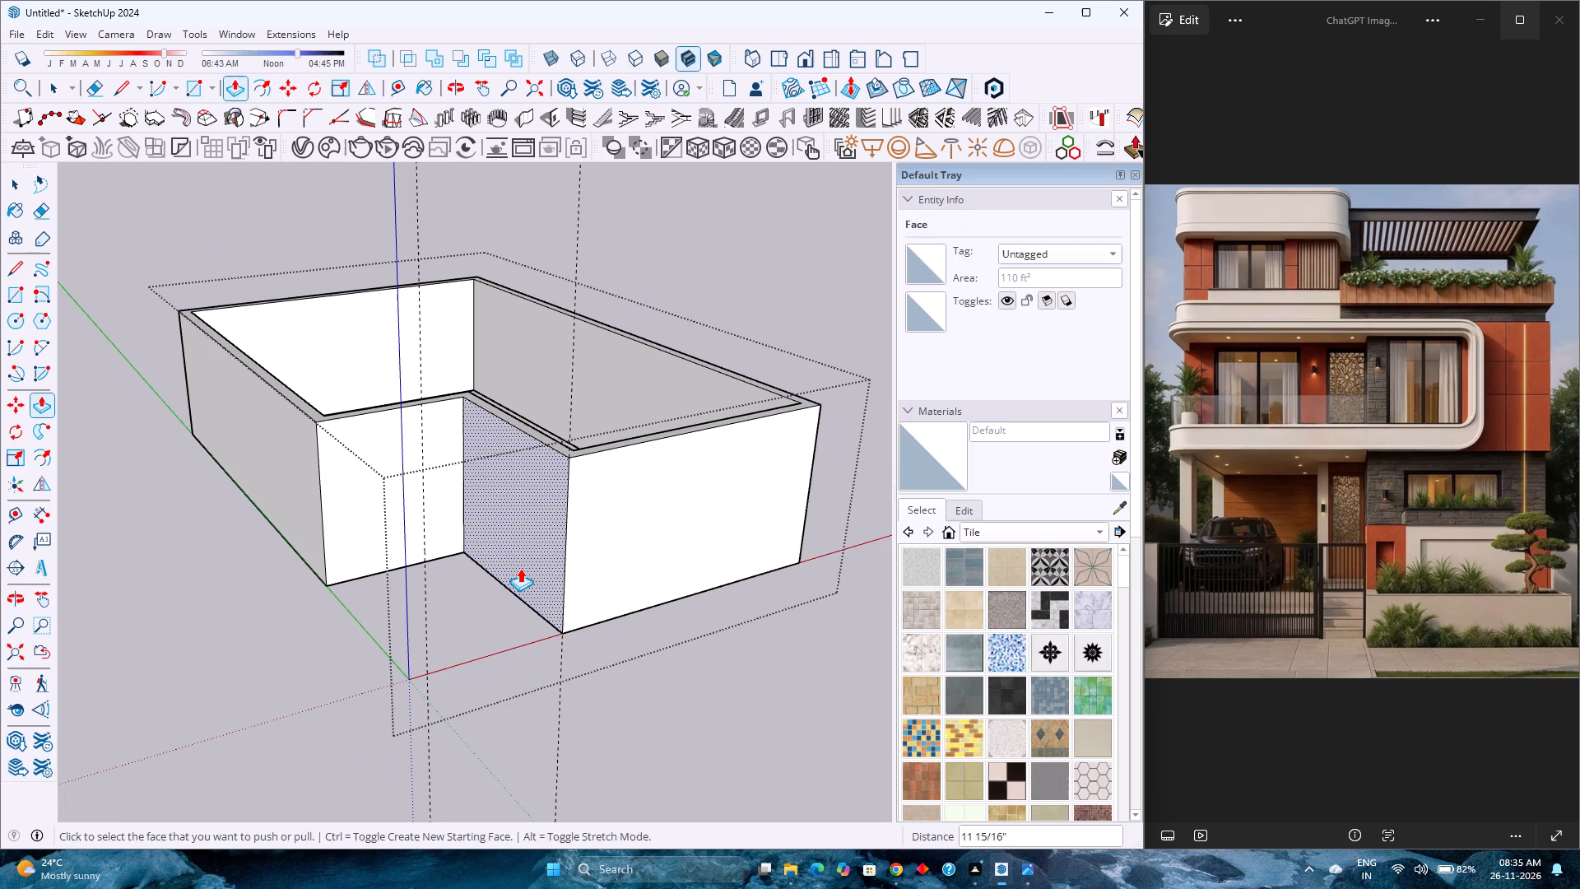
{"action": "key", "text": "space"}
{"action": "scroll", "coordinate": [520, 568], "scroll_direction": "up", "scroll_amount": 1}
{"action": "left_click_drag", "start_coordinate": [467, 714], "coordinate": [342, 719]}
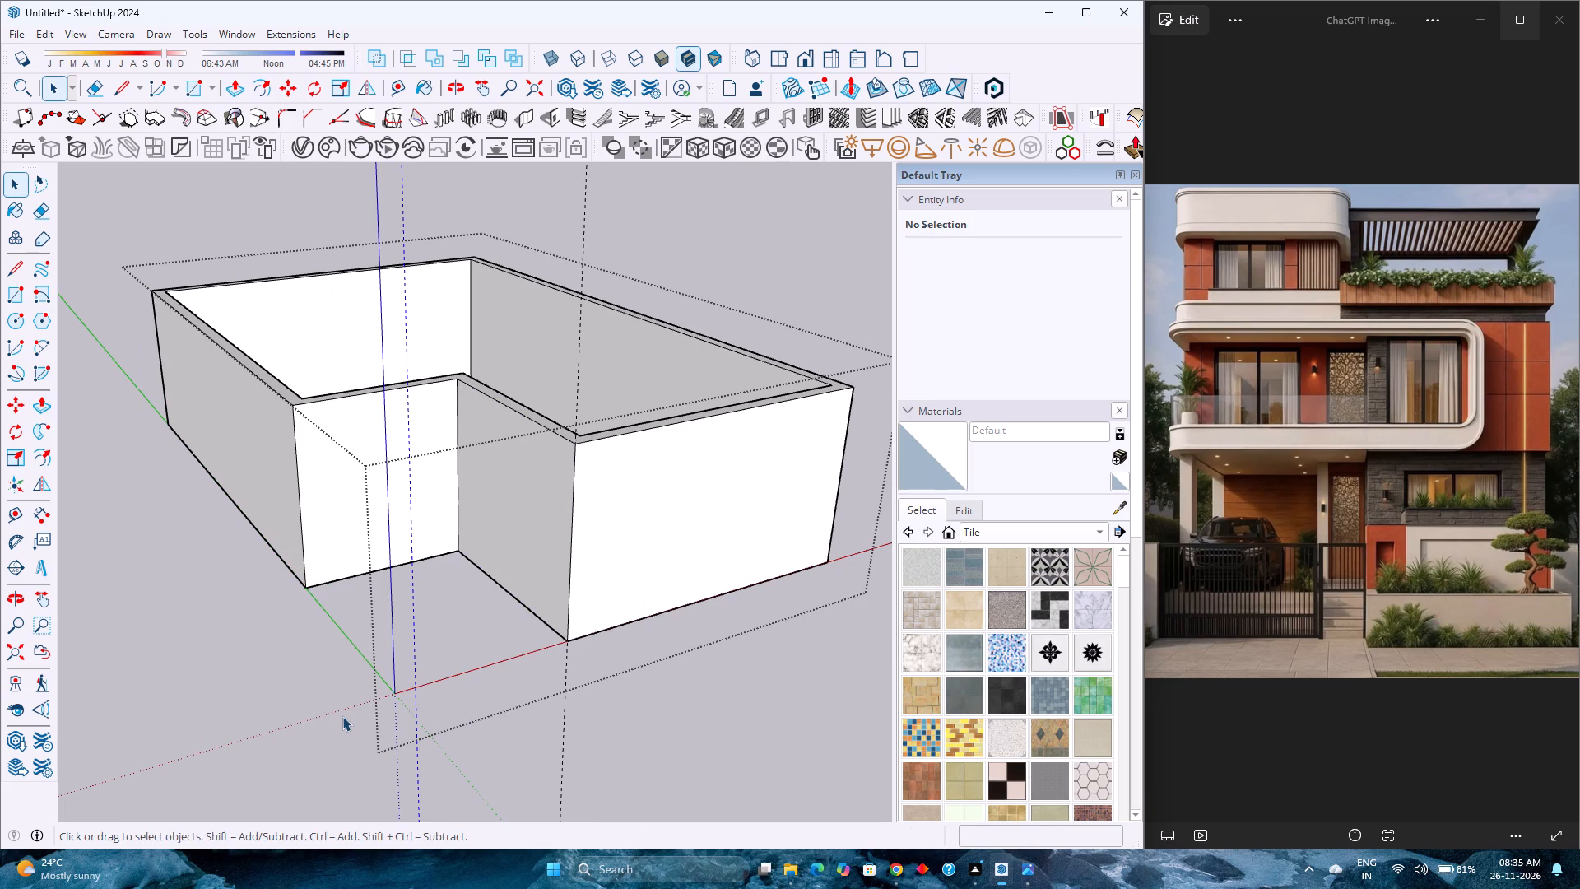
{"action": "key", "text": "Delete"}
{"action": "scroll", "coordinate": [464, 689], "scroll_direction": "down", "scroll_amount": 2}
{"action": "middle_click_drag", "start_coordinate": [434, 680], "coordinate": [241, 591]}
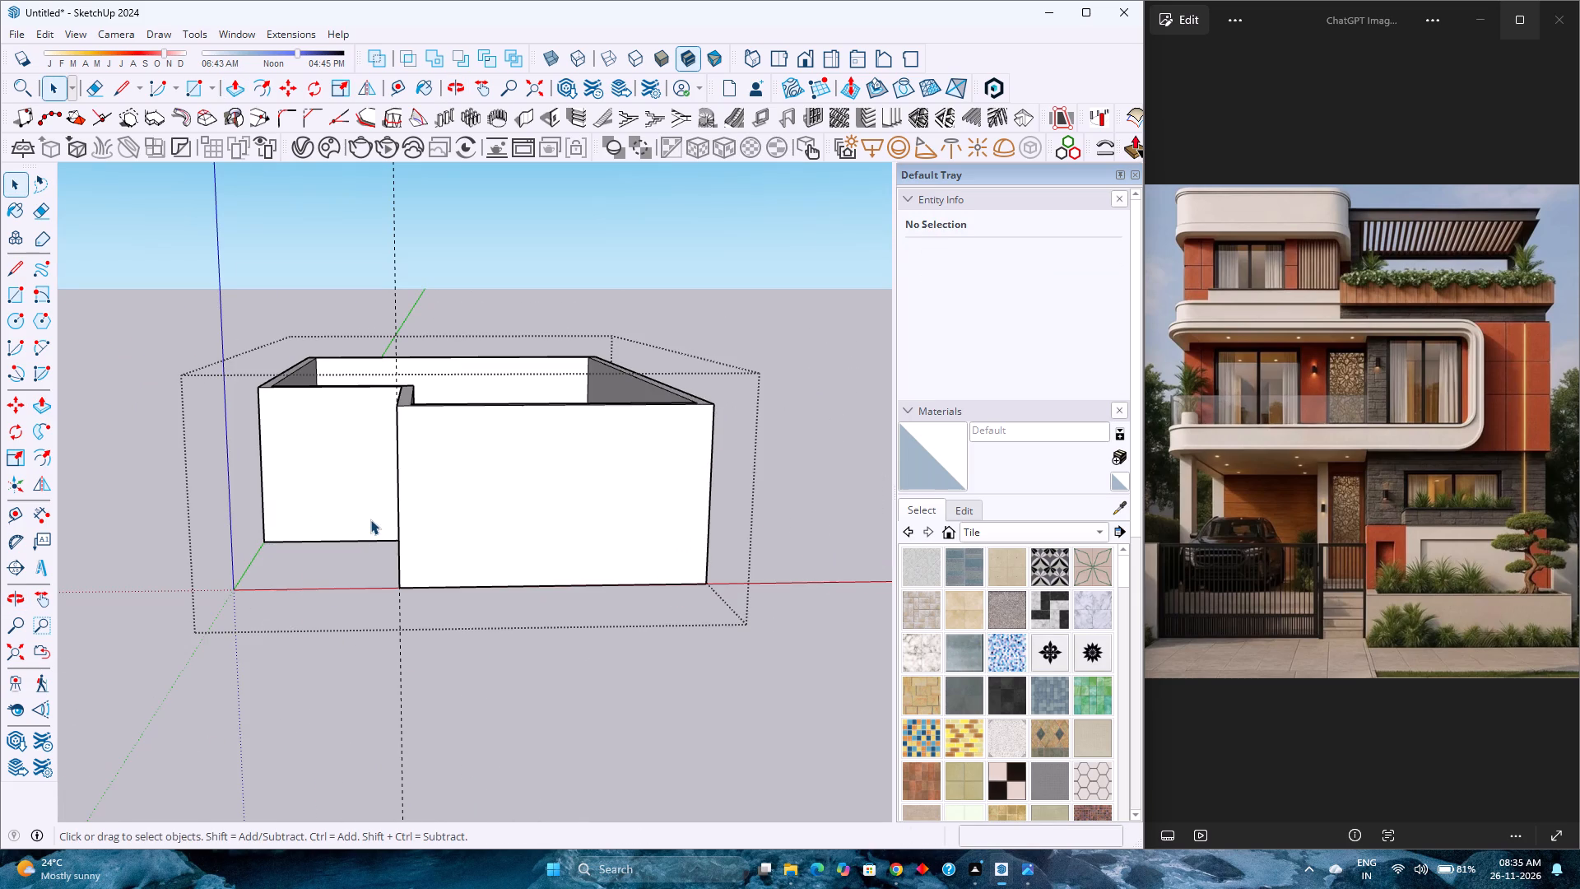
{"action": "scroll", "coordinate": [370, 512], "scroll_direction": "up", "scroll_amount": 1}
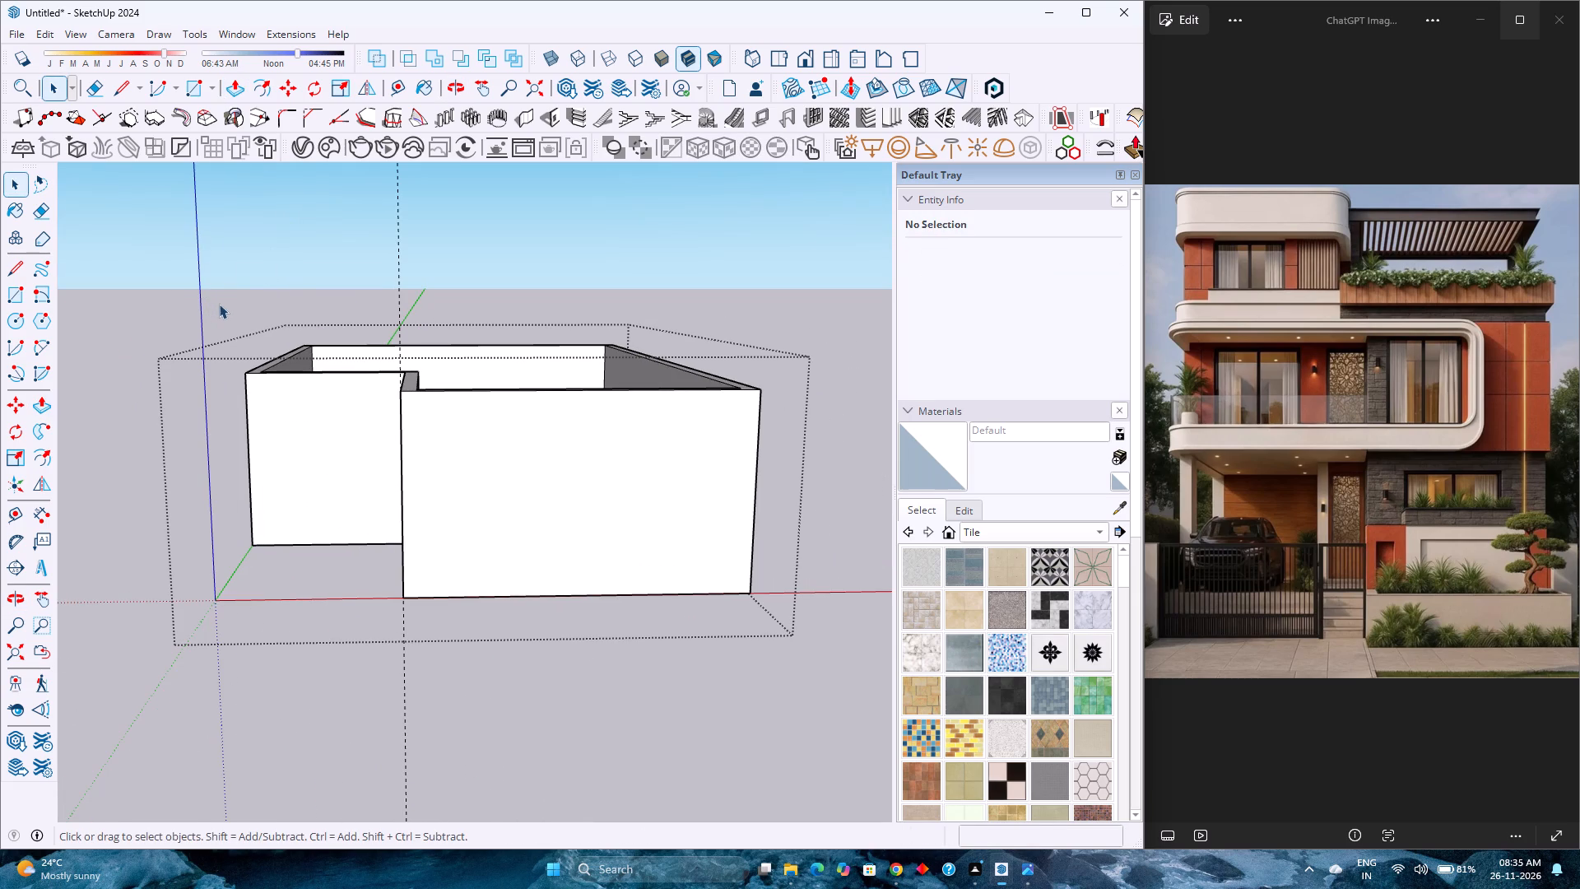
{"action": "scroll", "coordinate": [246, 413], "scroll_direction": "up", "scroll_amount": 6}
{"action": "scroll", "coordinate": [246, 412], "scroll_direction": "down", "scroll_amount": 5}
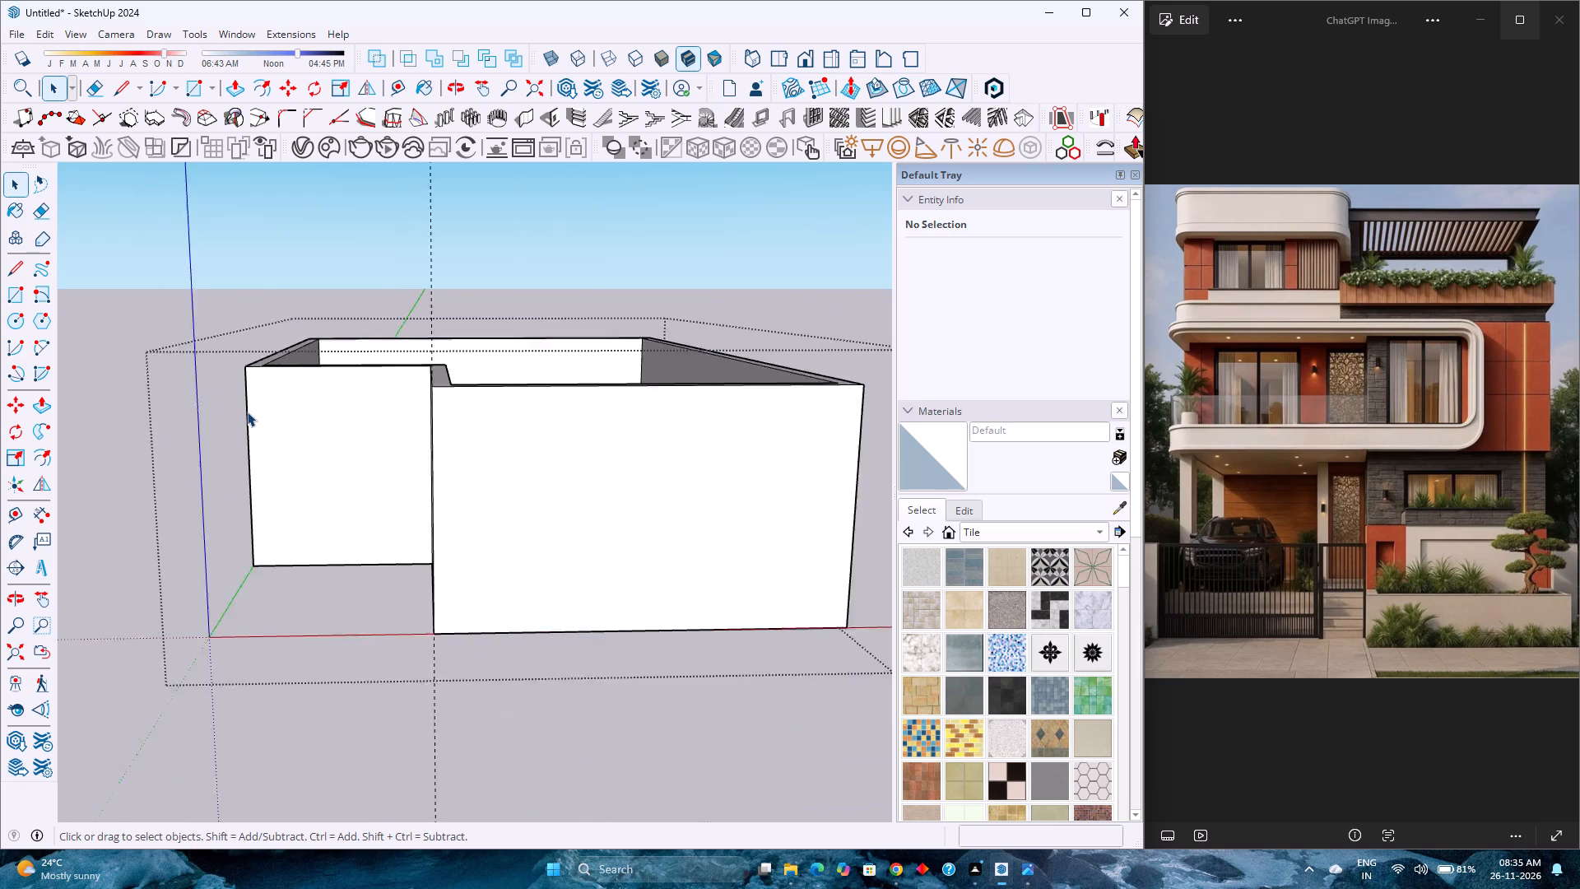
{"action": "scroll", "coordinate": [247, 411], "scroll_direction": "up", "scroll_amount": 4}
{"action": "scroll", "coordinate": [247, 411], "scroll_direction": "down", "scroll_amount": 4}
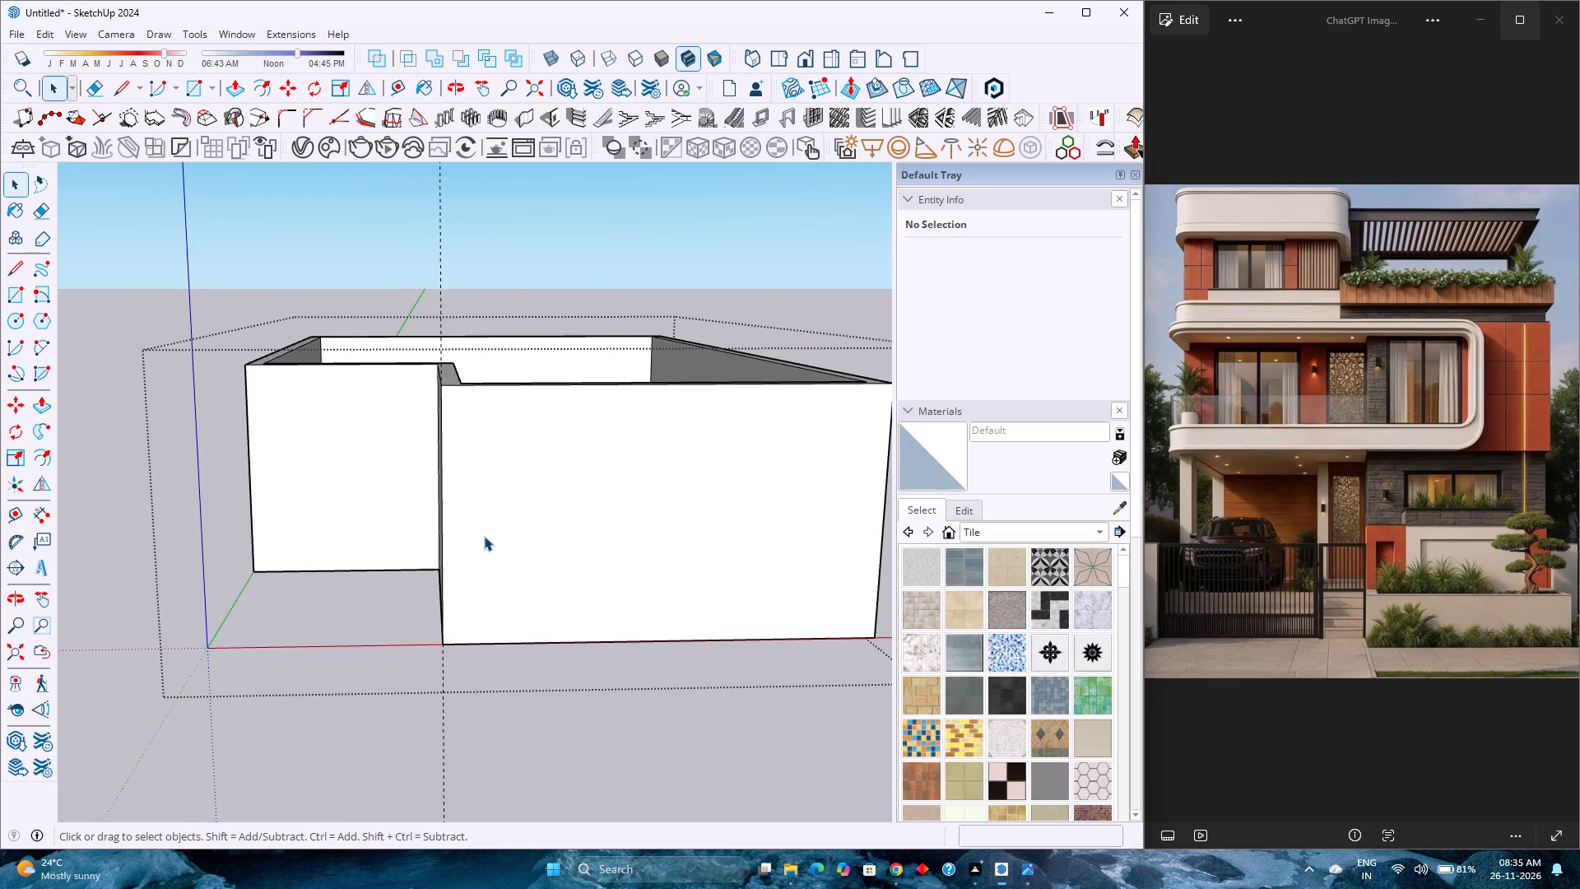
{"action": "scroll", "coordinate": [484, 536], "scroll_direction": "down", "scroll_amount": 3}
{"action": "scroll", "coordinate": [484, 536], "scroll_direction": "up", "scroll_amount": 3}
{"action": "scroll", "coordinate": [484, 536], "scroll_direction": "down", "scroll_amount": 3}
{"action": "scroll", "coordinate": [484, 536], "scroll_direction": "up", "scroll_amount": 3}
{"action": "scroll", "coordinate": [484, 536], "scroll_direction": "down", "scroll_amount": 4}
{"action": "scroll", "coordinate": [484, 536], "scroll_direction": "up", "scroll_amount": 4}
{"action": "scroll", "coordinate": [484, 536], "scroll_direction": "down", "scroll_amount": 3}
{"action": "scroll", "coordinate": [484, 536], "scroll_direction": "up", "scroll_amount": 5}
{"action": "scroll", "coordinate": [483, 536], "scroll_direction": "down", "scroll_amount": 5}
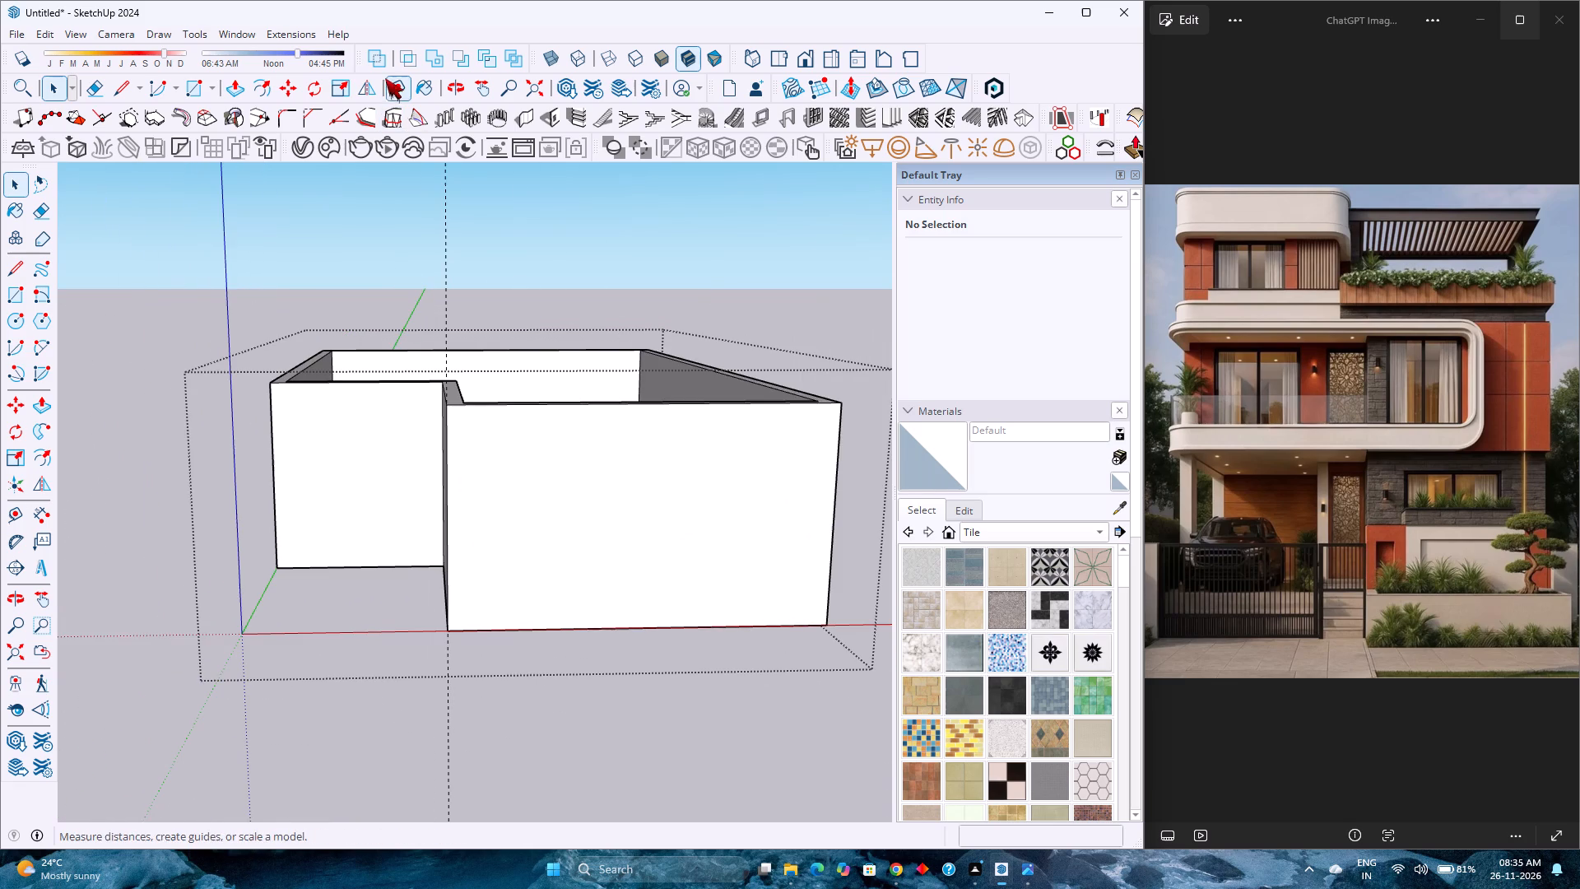
Place two vertical guides on the front wall, one 1' from its recess-side edge and another 3'6" beyond it.
{"action": "left_click", "coordinate": [396, 89]}
{"action": "middle_click_drag", "start_coordinate": [496, 528], "coordinate": [531, 535]}
{"action": "scroll", "coordinate": [505, 528], "scroll_direction": "up", "scroll_amount": 2}
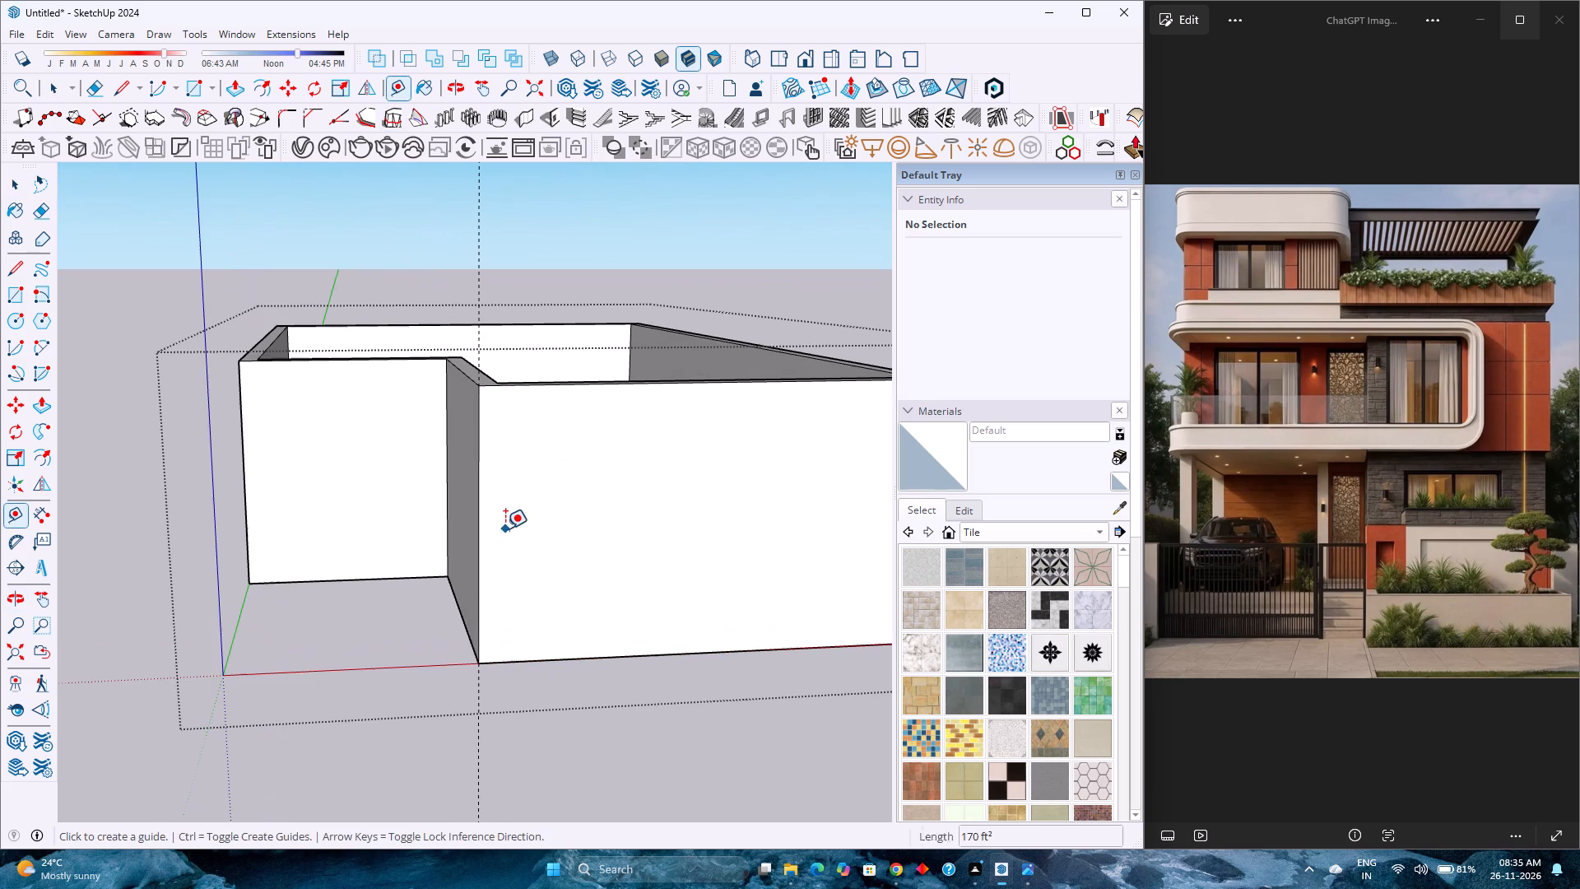
{"action": "left_click", "coordinate": [481, 489]}
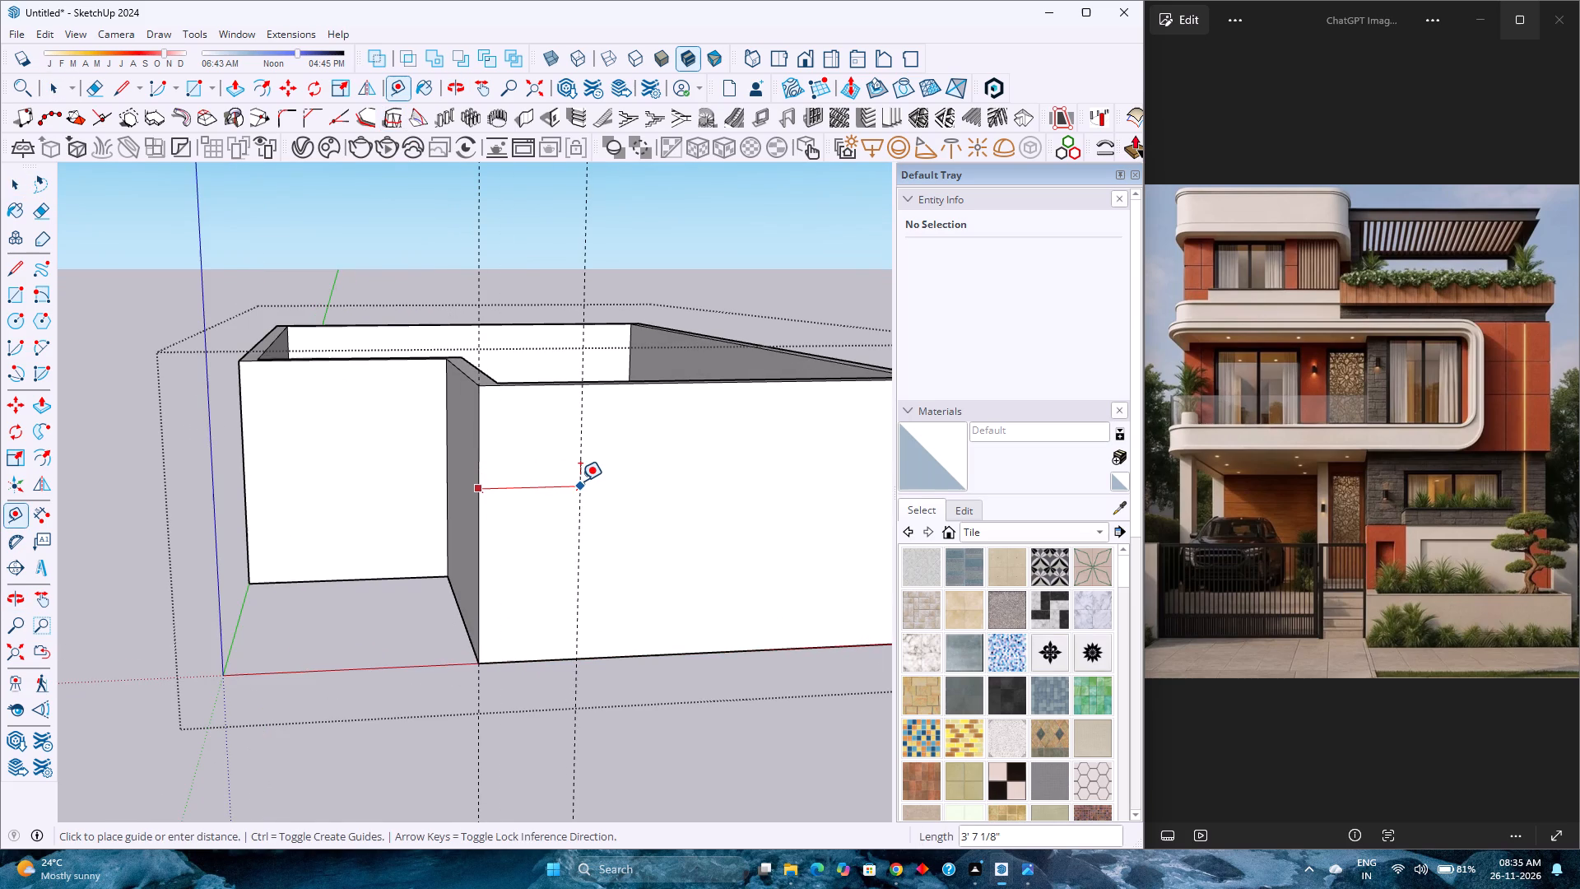
{"action": "type", "text": "1'"}
{"action": "key", "text": "Return"}
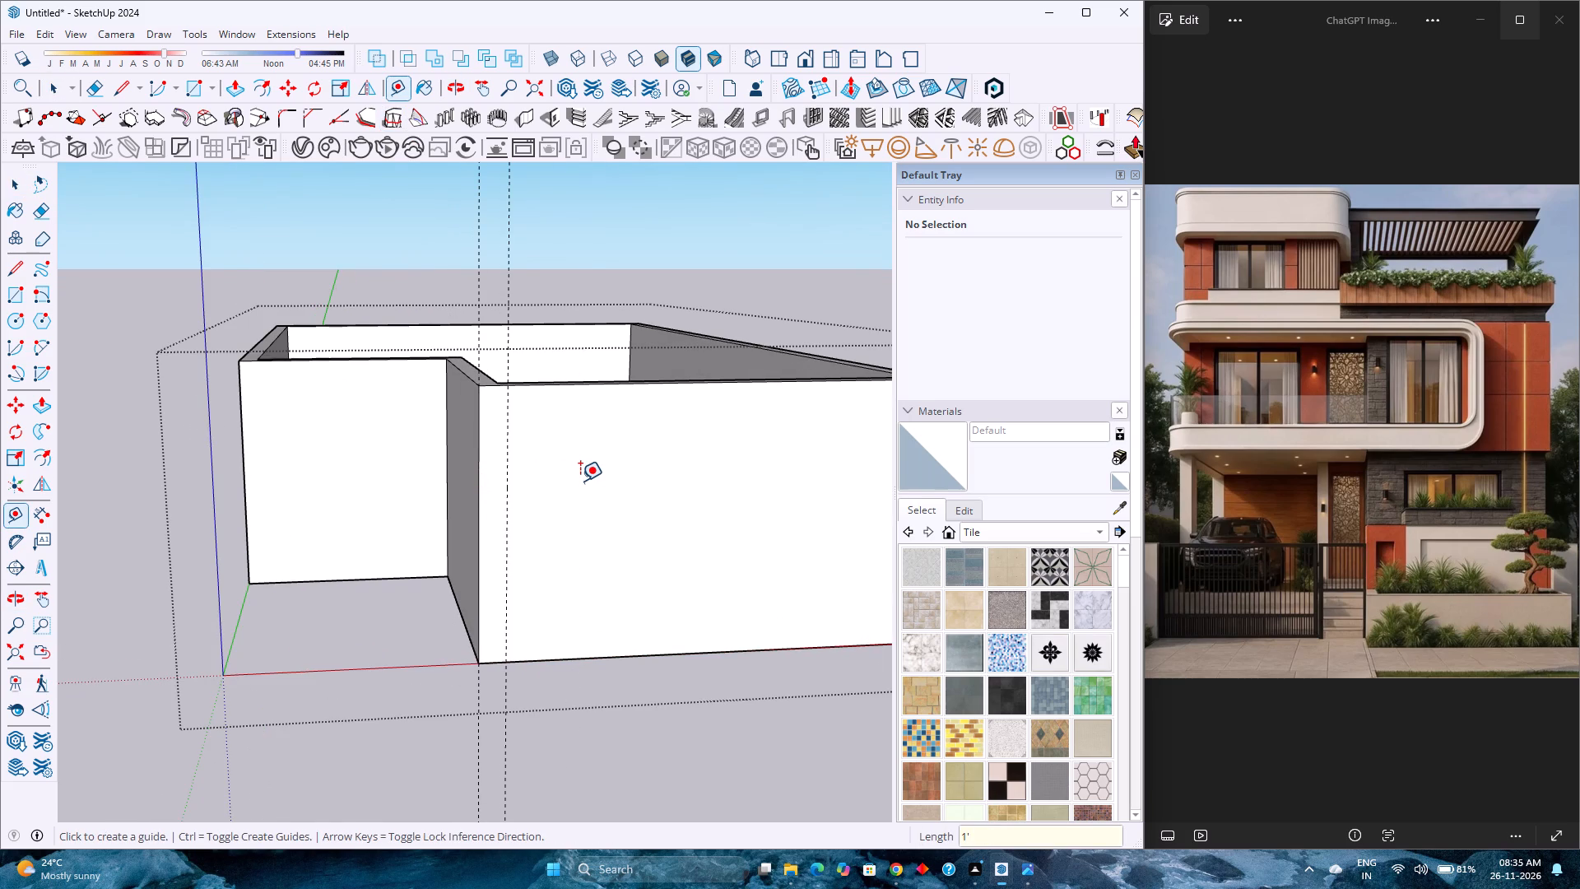
{"action": "middle_click_drag", "start_coordinate": [569, 490], "coordinate": [493, 513]}
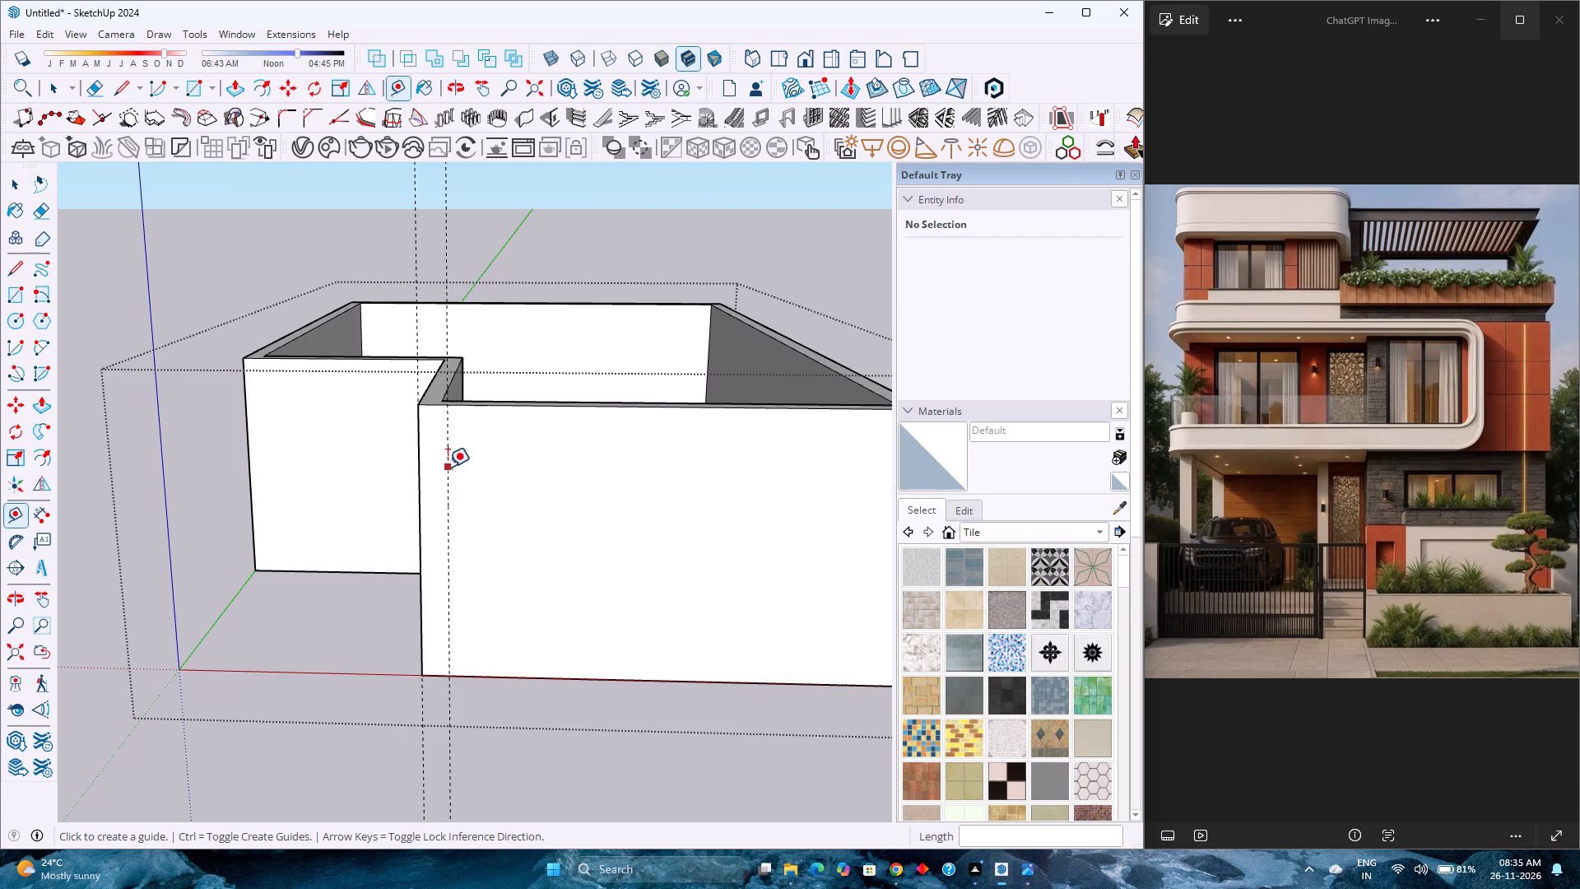
{"action": "left_click", "coordinate": [448, 466]}
{"action": "type", "text": "3'6"}
{"action": "key", "text": "Return"}
Draw a 10' vertical line up the front wall's outer face along the farther guide.
{"action": "middle_click_drag", "start_coordinate": [528, 547], "coordinate": [578, 542]}
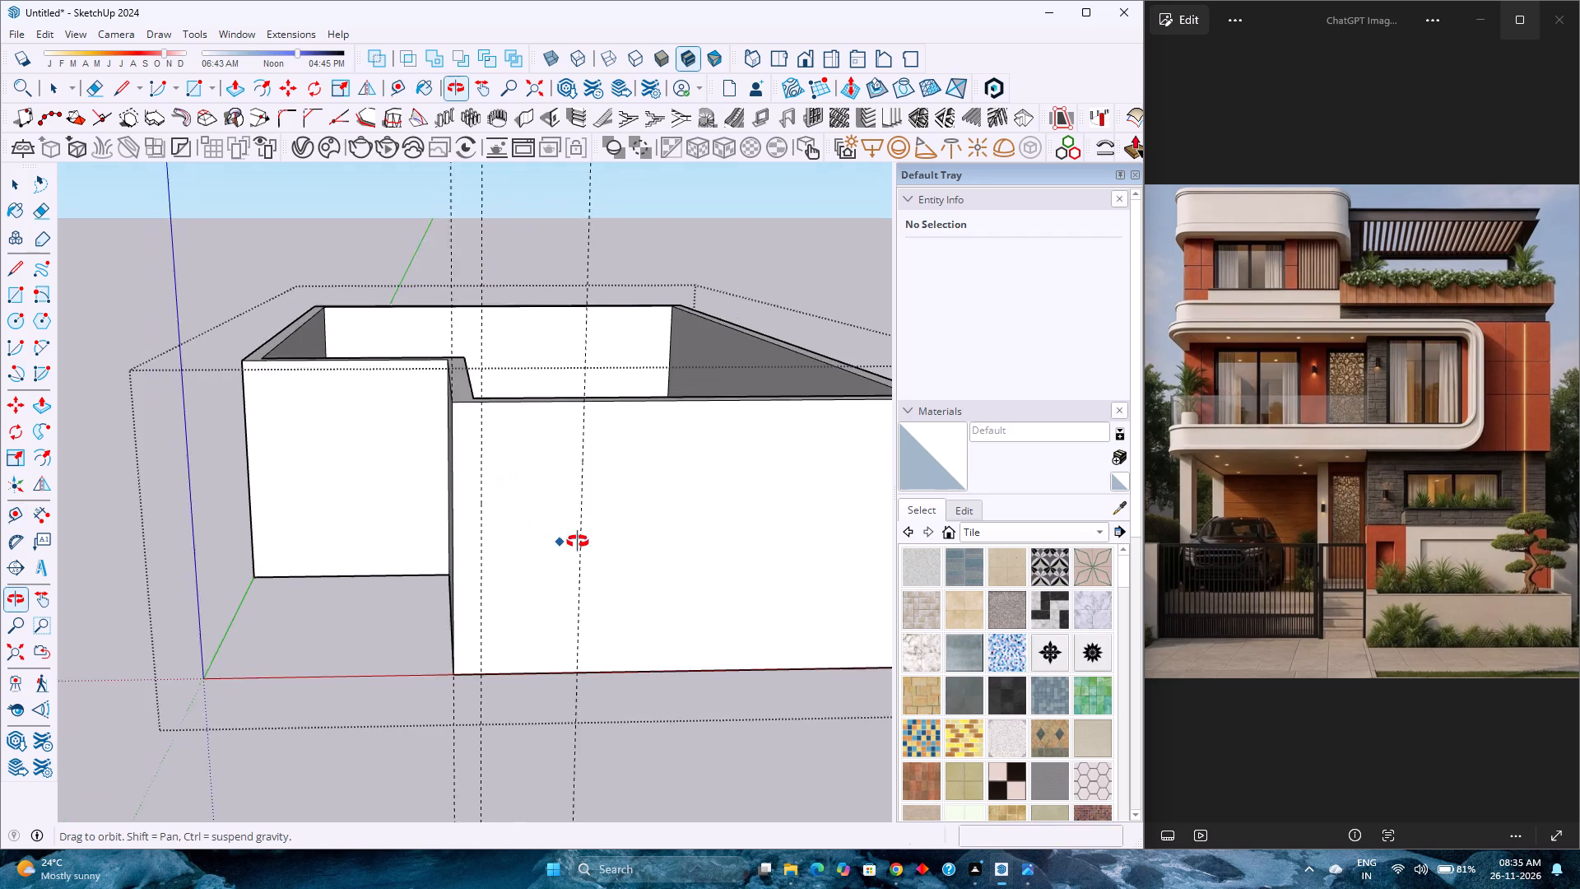
{"action": "middle_click_drag", "start_coordinate": [578, 542], "coordinate": [583, 542]}
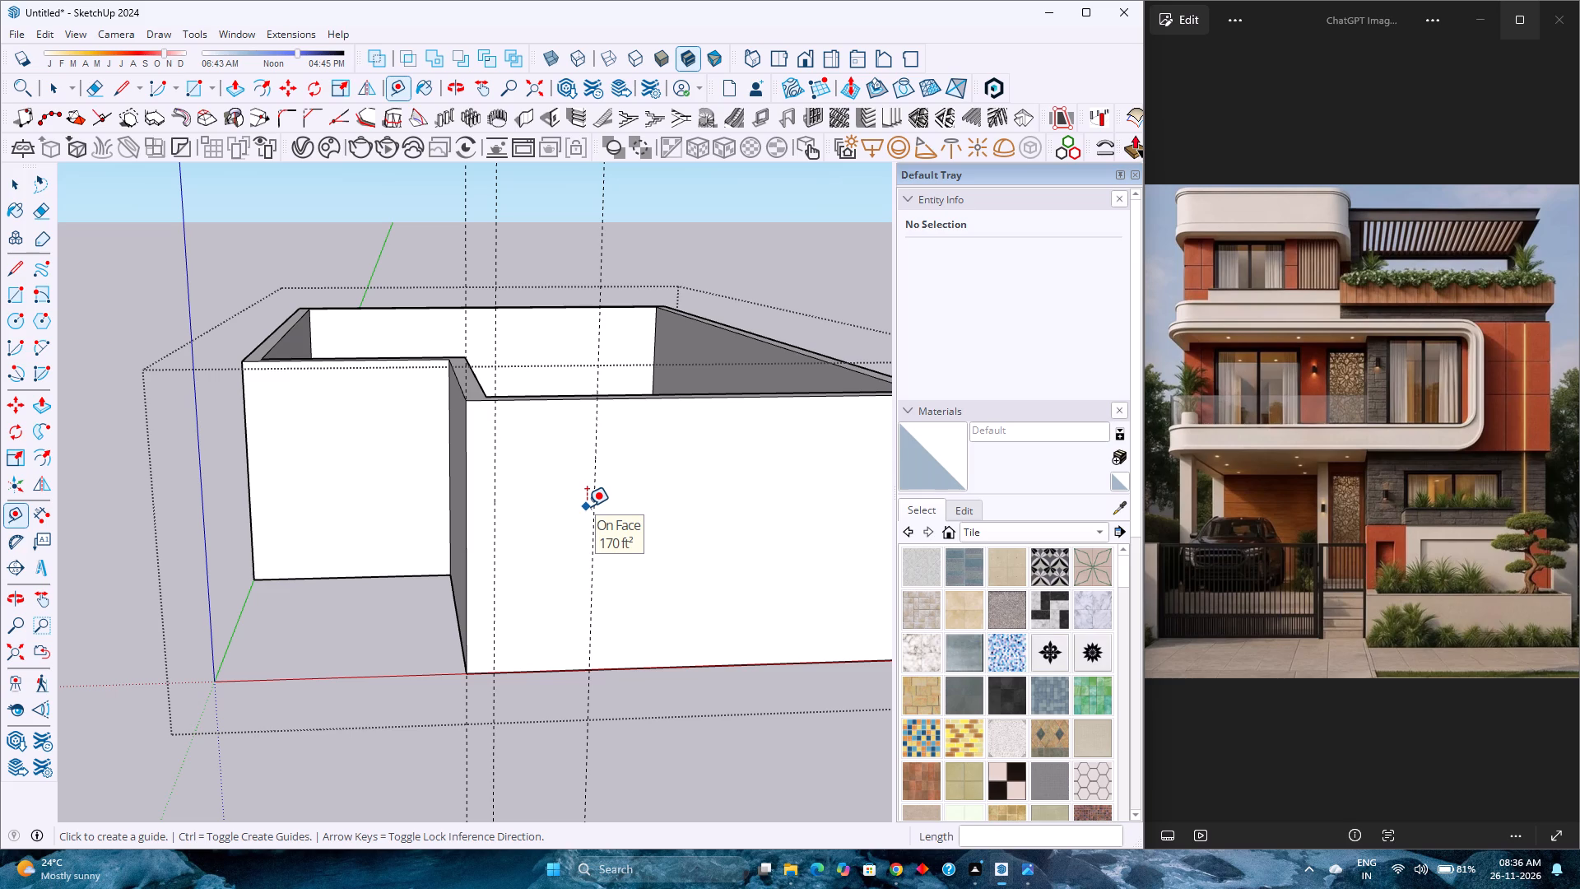
{"action": "key", "text": "l"}
{"action": "left_click", "coordinate": [591, 667]}
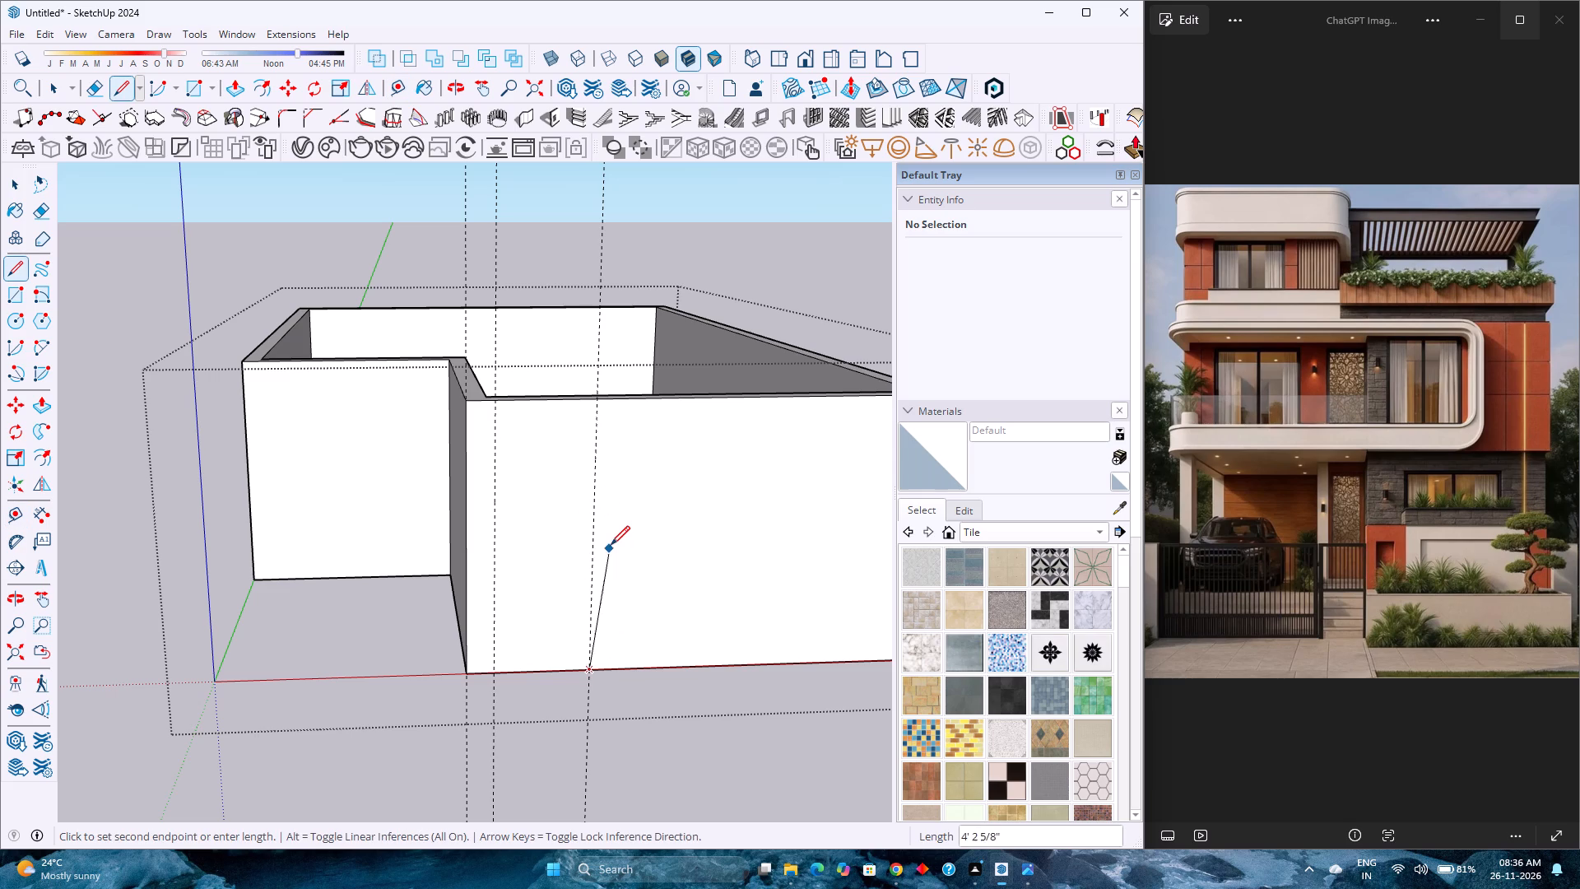
{"action": "left_click", "coordinate": [596, 401]}
Copy the vertical line 9" through the wall thickness onto the front wall's inner face.
{"action": "middle_click_drag", "start_coordinate": [629, 453], "coordinate": [626, 523]}
{"action": "scroll", "coordinate": [620, 514], "scroll_direction": "down", "scroll_amount": 4}
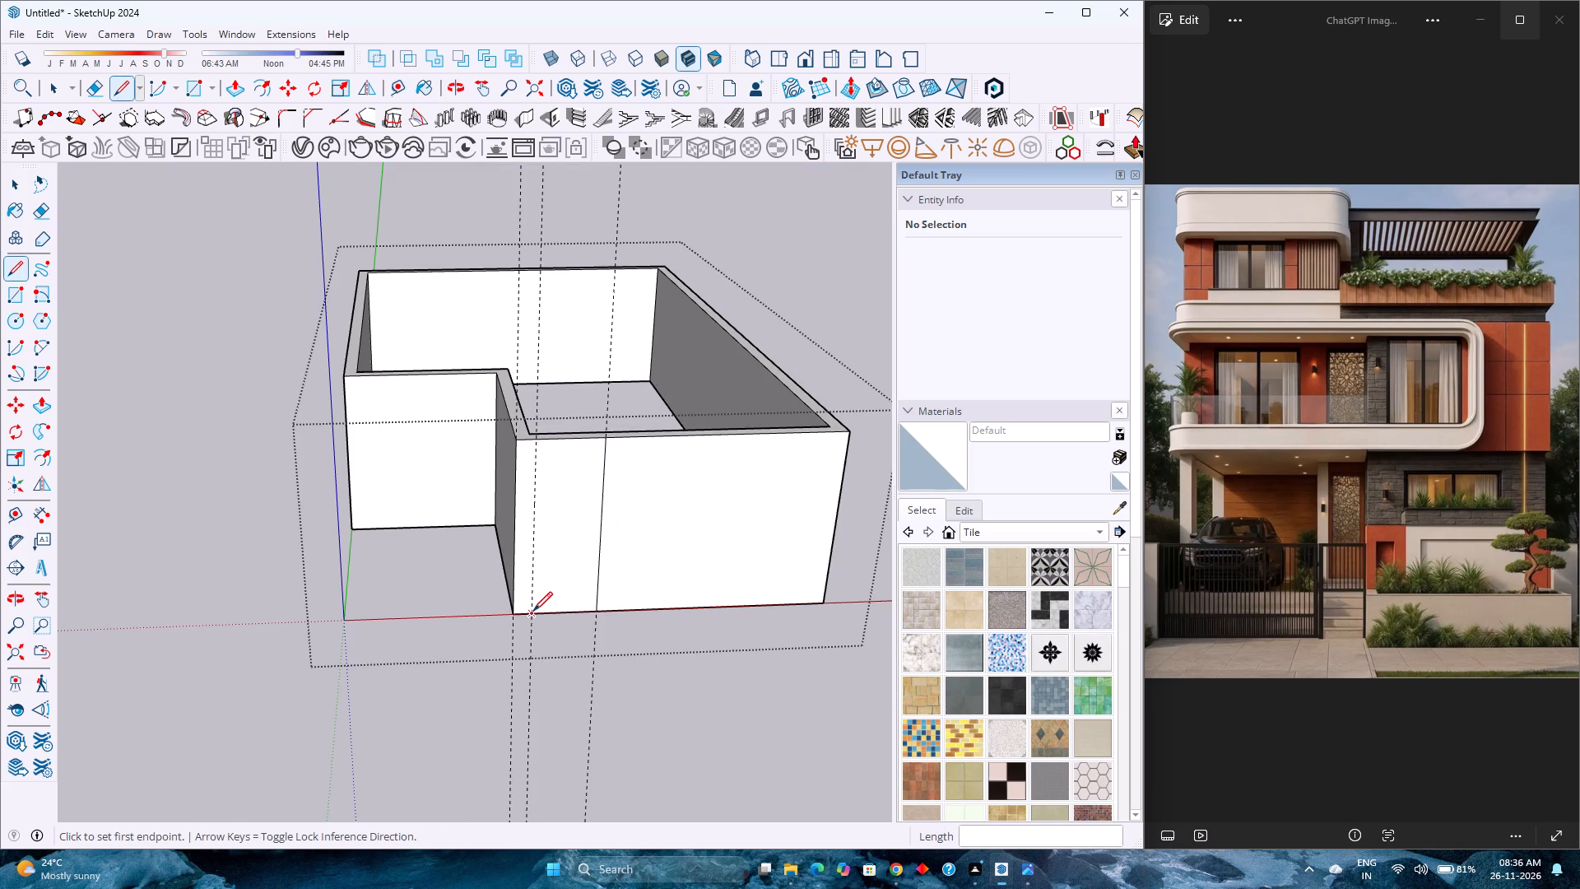
{"action": "scroll", "coordinate": [608, 433], "scroll_direction": "up", "scroll_amount": 6}
{"action": "key", "text": "space"}
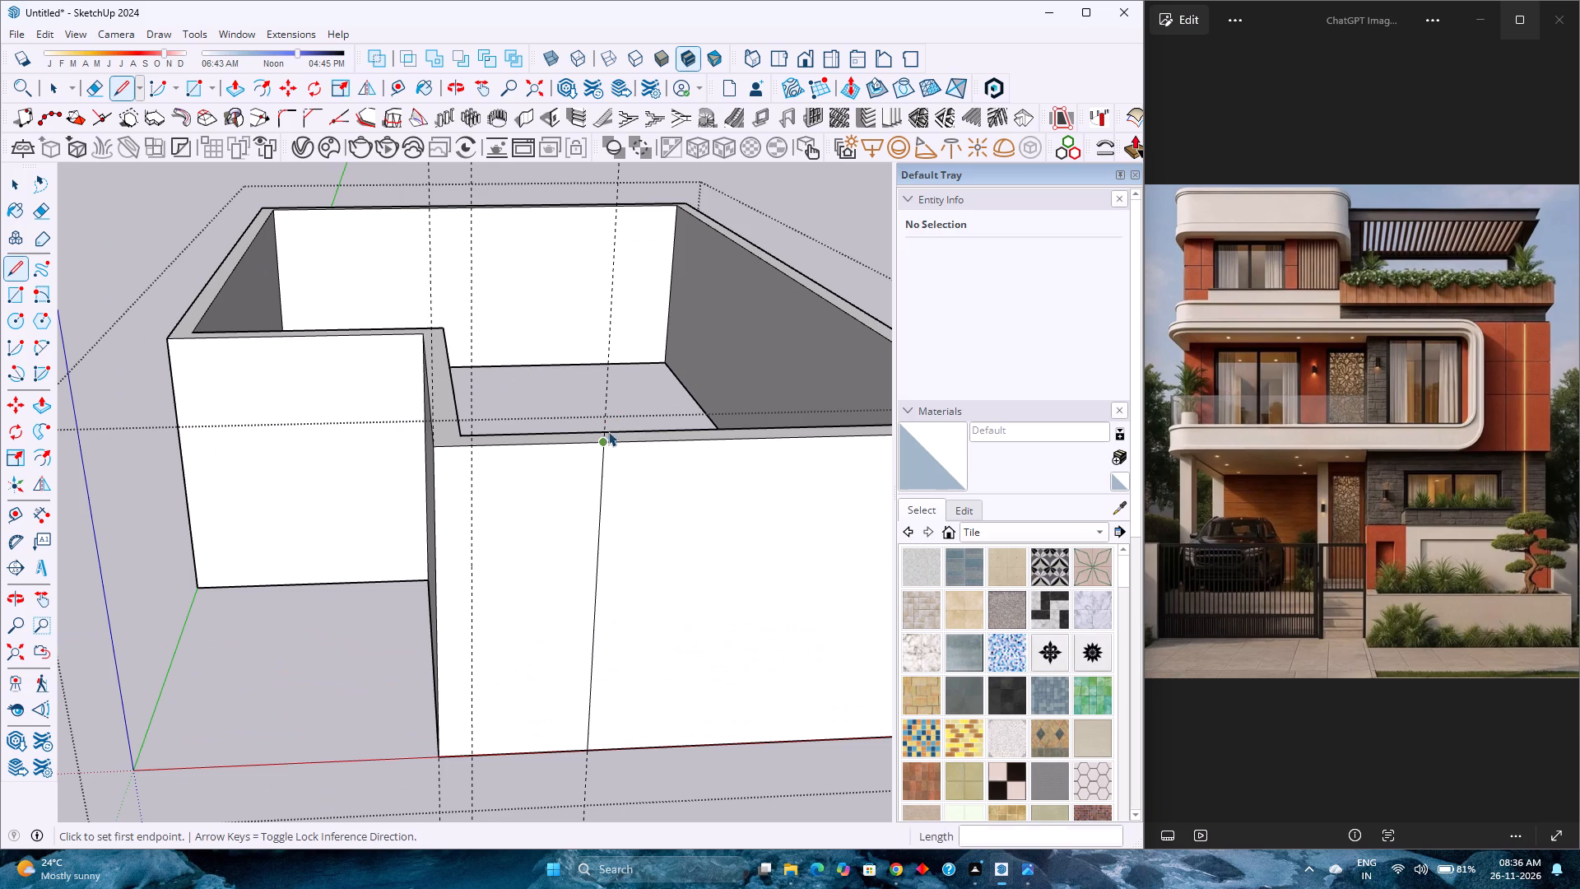
{"action": "left_click", "coordinate": [601, 477]}
{"action": "middle_click_drag", "start_coordinate": [625, 475], "coordinate": [23, 612]}
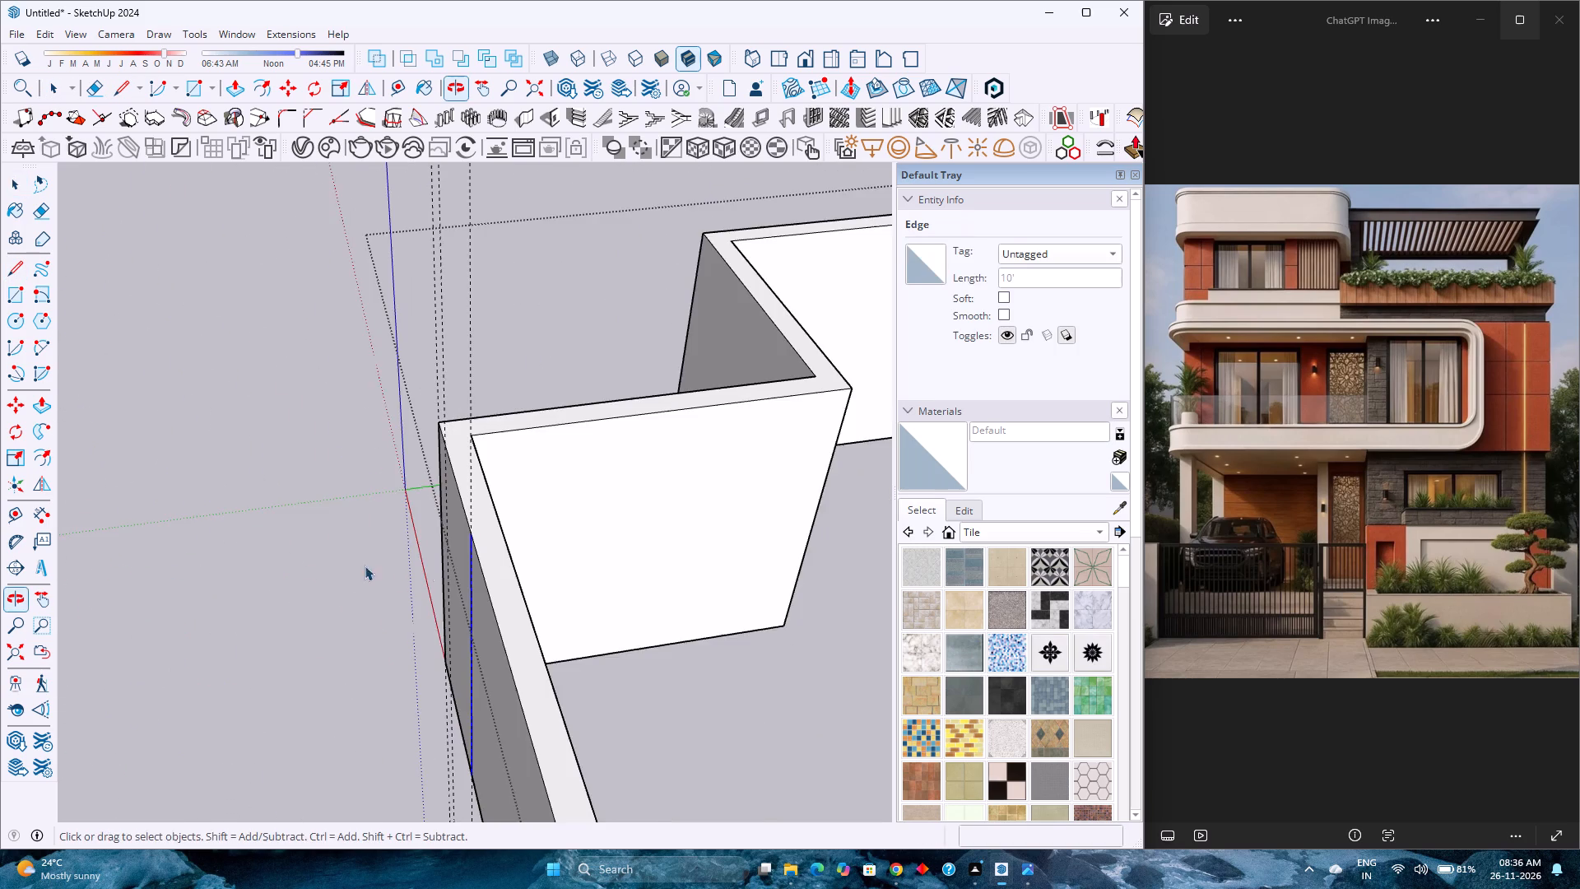
{"action": "scroll", "coordinate": [459, 566], "scroll_direction": "up", "scroll_amount": 2}
{"action": "middle_click_drag", "start_coordinate": [460, 566], "coordinate": [391, 612]}
{"action": "key", "text": "m"}
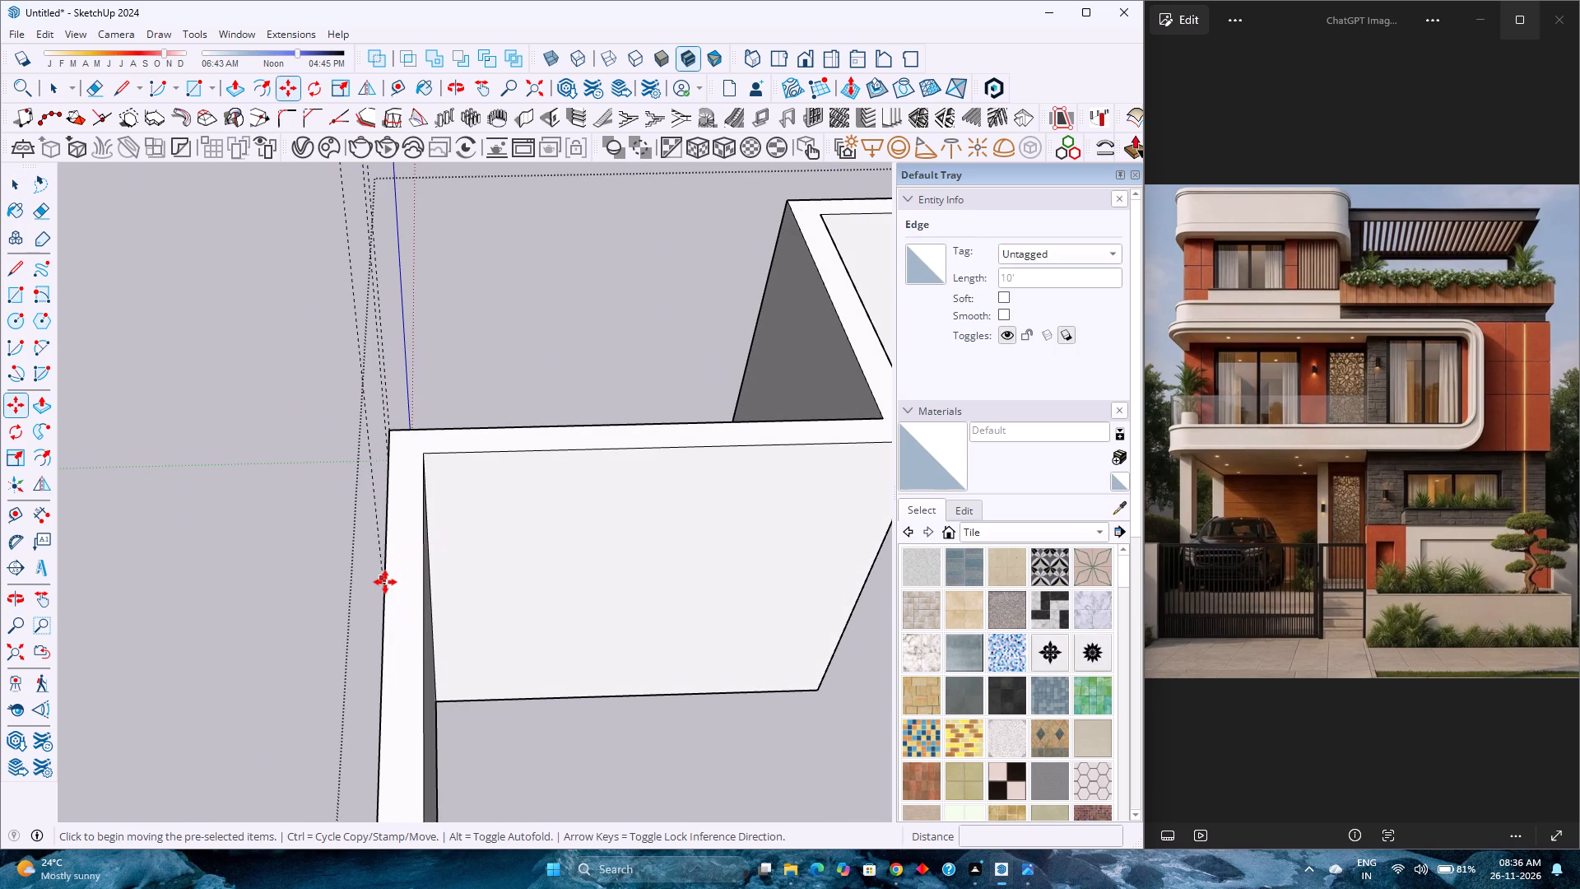
{"action": "left_click", "coordinate": [385, 589]}
{"action": "scroll", "coordinate": [420, 589], "scroll_direction": "up", "scroll_amount": 5}
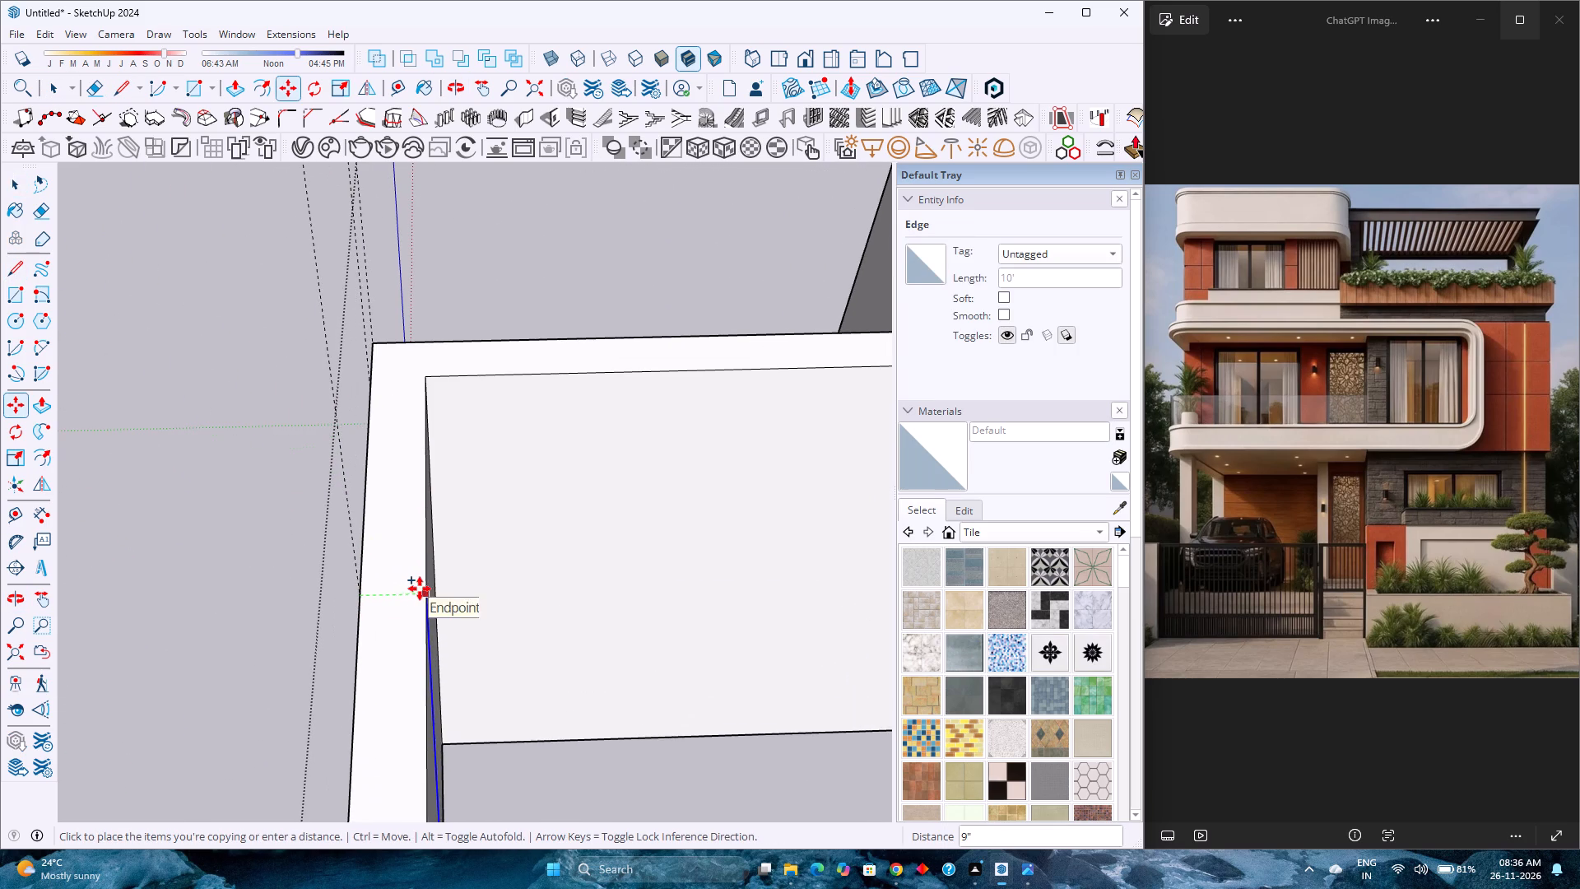
{"action": "left_click", "coordinate": [420, 589]}
Move the copied inner-face line 9" along the front wall, away from the recess corner.
{"action": "middle_click_drag", "start_coordinate": [467, 588], "coordinate": [345, 589]}
{"action": "scroll", "coordinate": [345, 589], "scroll_direction": "down", "scroll_amount": 5}
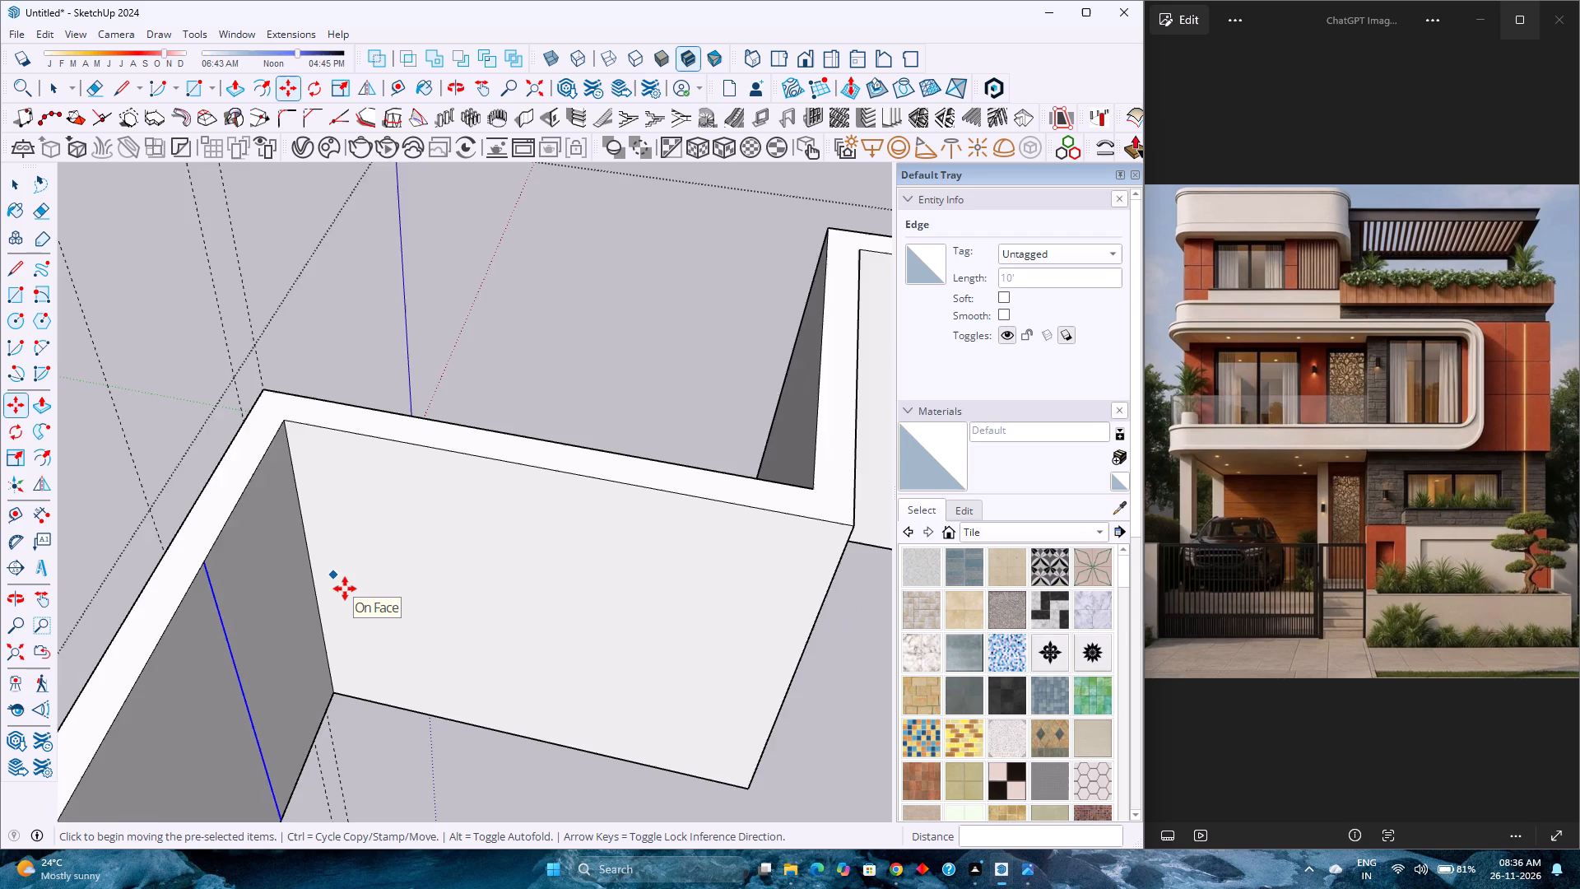
{"action": "scroll", "coordinate": [345, 589], "scroll_direction": "down", "scroll_amount": 6}
{"action": "middle_click_drag", "start_coordinate": [345, 589], "coordinate": [592, 448], "text": "shift"}
{"action": "middle_click_drag", "start_coordinate": [553, 488], "coordinate": [97, 590]}
{"action": "scroll", "coordinate": [748, 533], "scroll_direction": "up", "scroll_amount": 1}
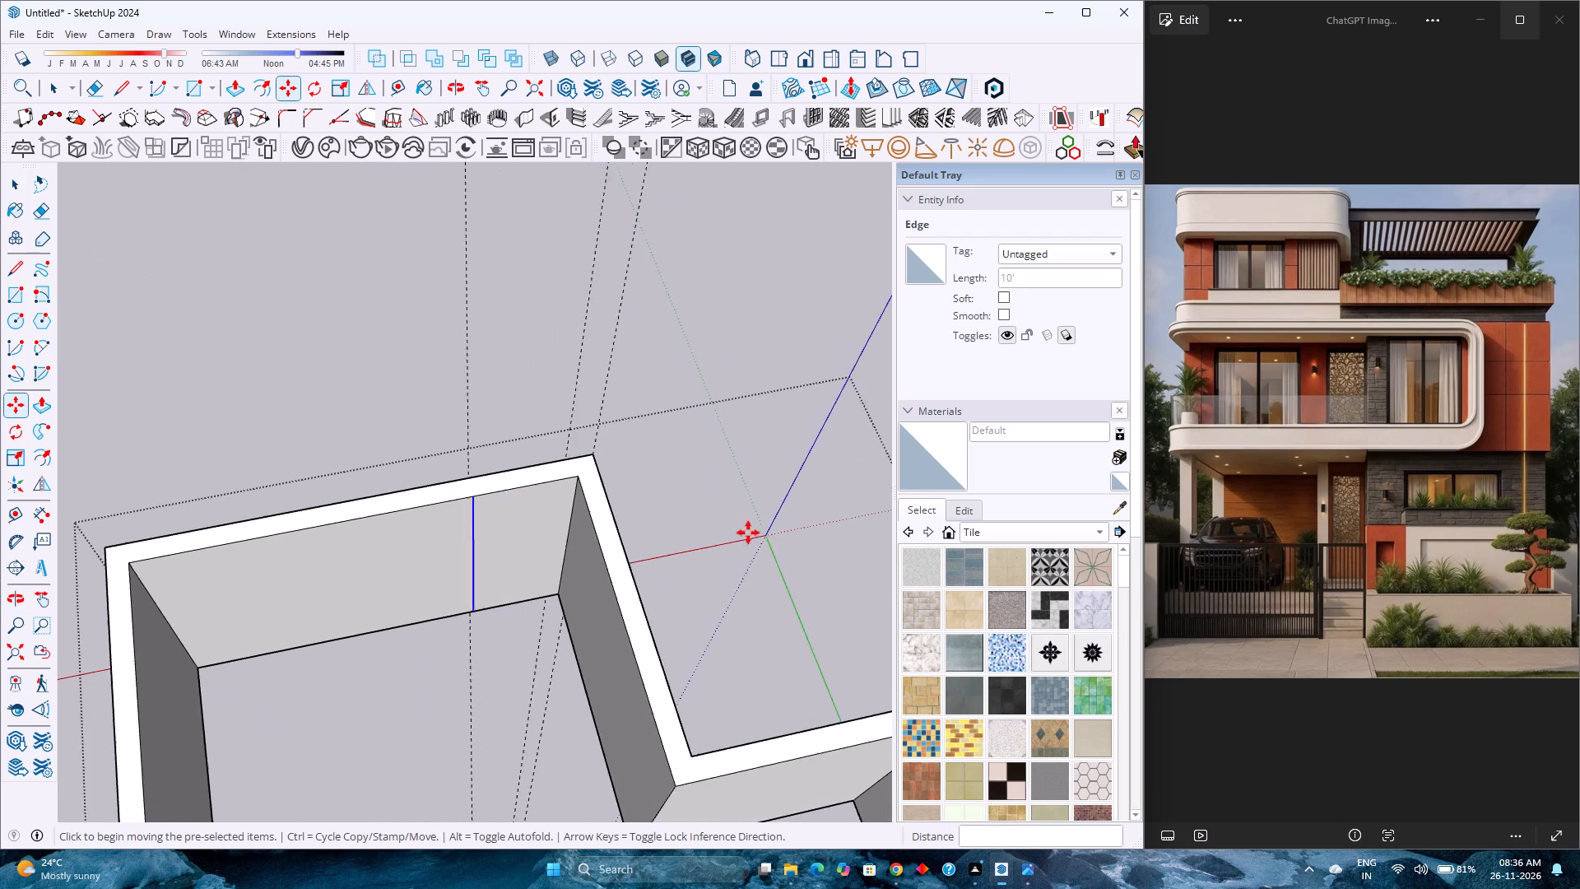
{"action": "scroll", "coordinate": [748, 533], "scroll_direction": "up", "scroll_amount": 1}
{"action": "scroll", "coordinate": [449, 506], "scroll_direction": "up", "scroll_amount": 9}
{"action": "left_click", "coordinate": [453, 472]}
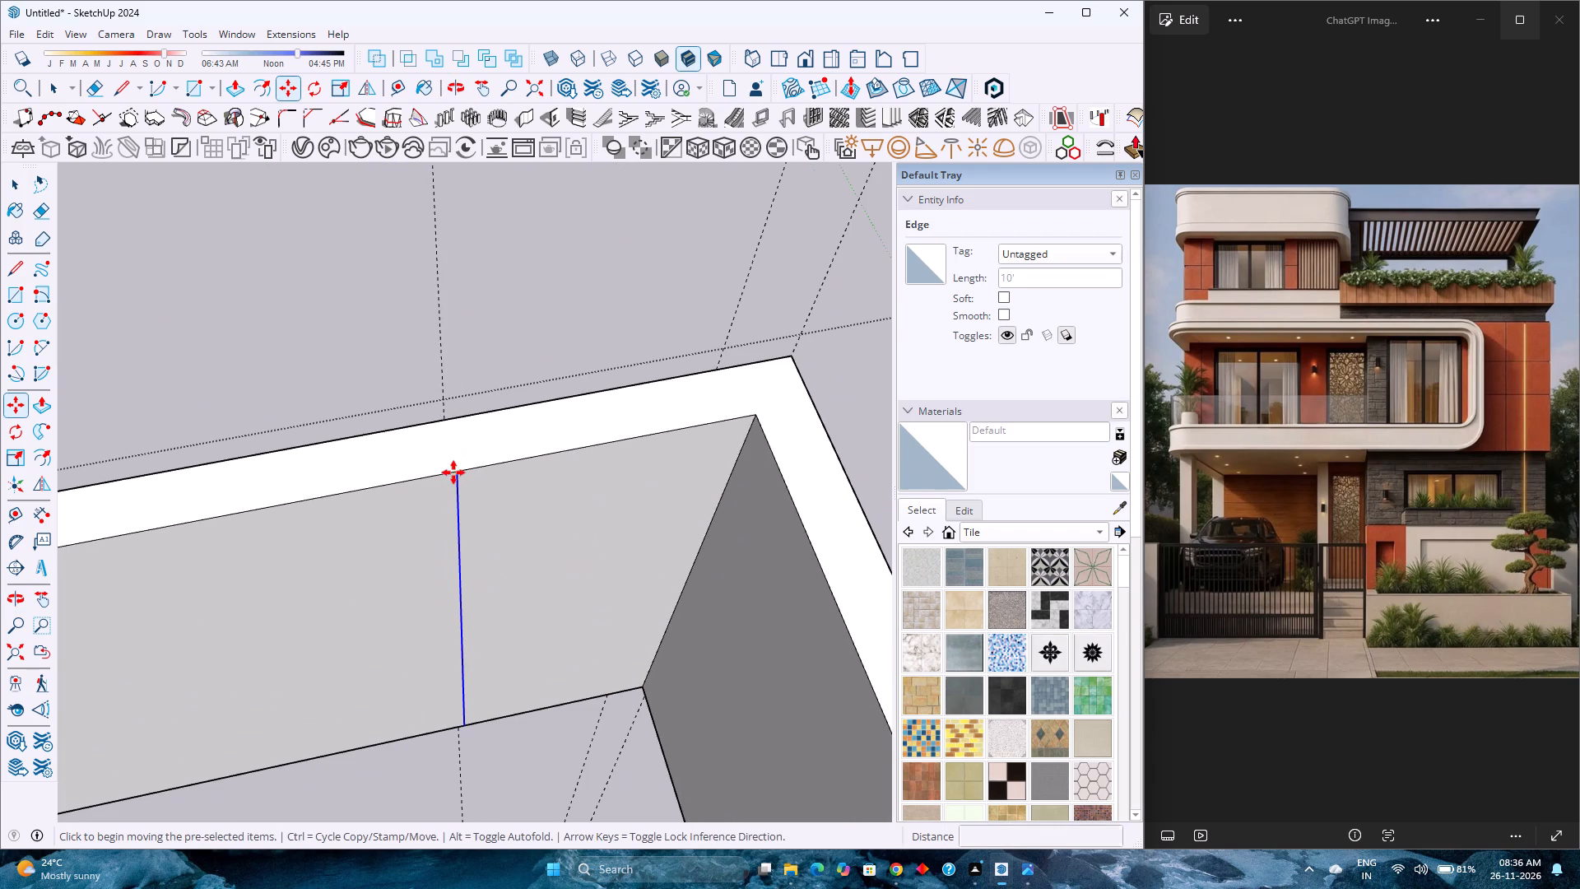
{"action": "right_click", "coordinate": [390, 477]}
{"action": "key", "text": "9"}
{"action": "key", "text": "Return"}
{"action": "key", "text": "Escape"}
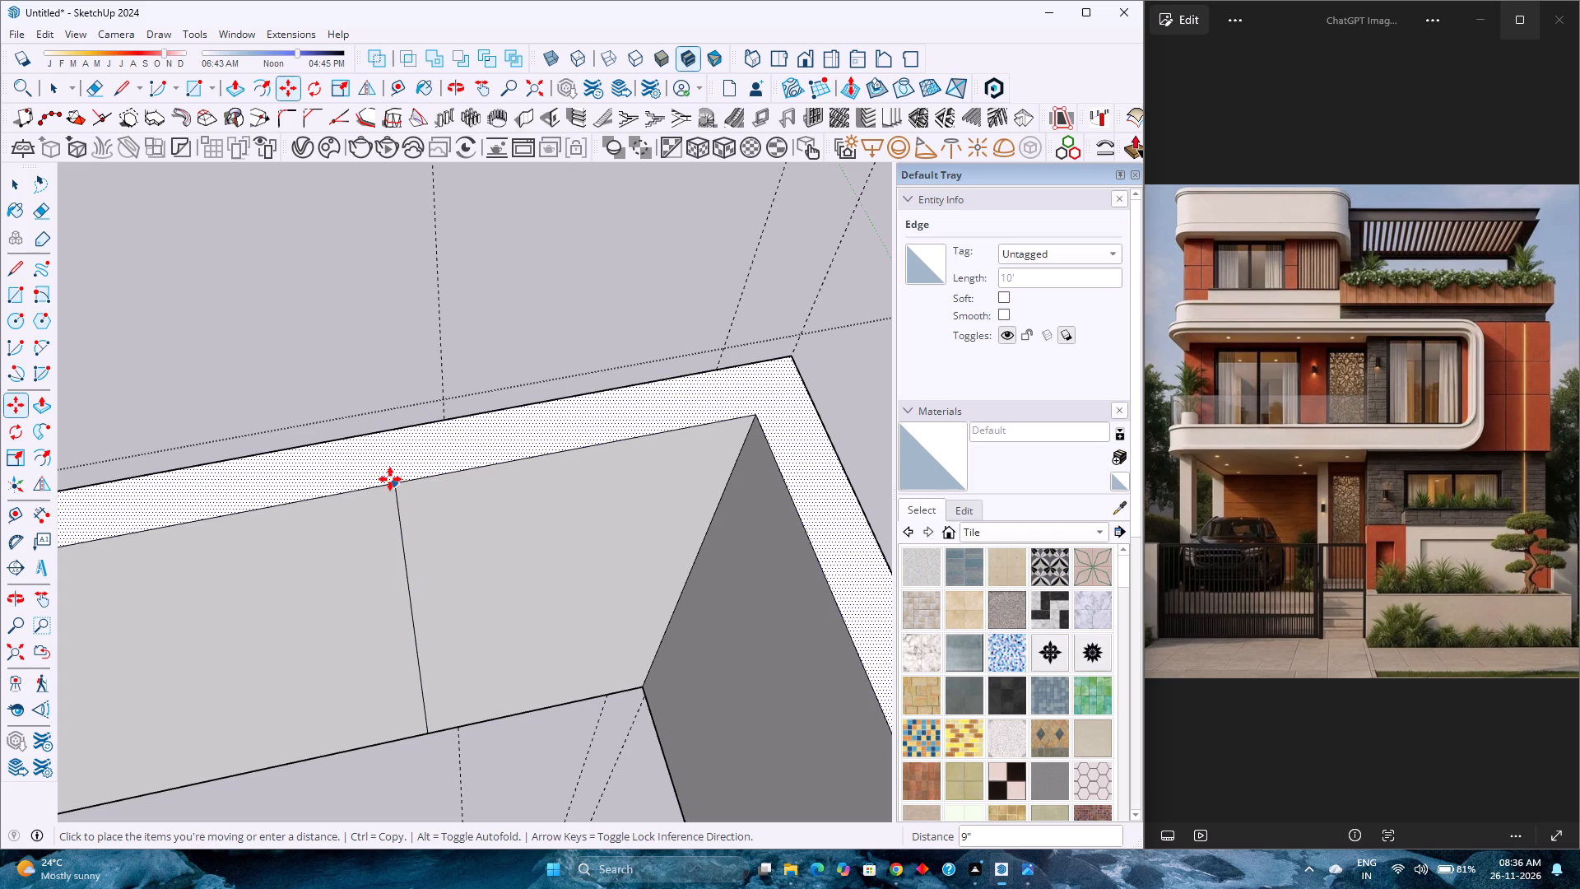
{"action": "key", "text": "9"}
{"action": "key", "text": "Return"}
Push/Pull the inner front-wall face between the moved line and the recess side wall 6' into the building.
{"action": "scroll", "coordinate": [473, 516], "scroll_direction": "down", "scroll_amount": 3}
{"action": "middle_click_drag", "start_coordinate": [473, 516], "coordinate": [642, 520]}
{"action": "scroll", "coordinate": [642, 520], "scroll_direction": "up", "scroll_amount": 1}
{"action": "scroll", "coordinate": [638, 514], "scroll_direction": "down", "scroll_amount": 7}
{"action": "key", "text": "p"}
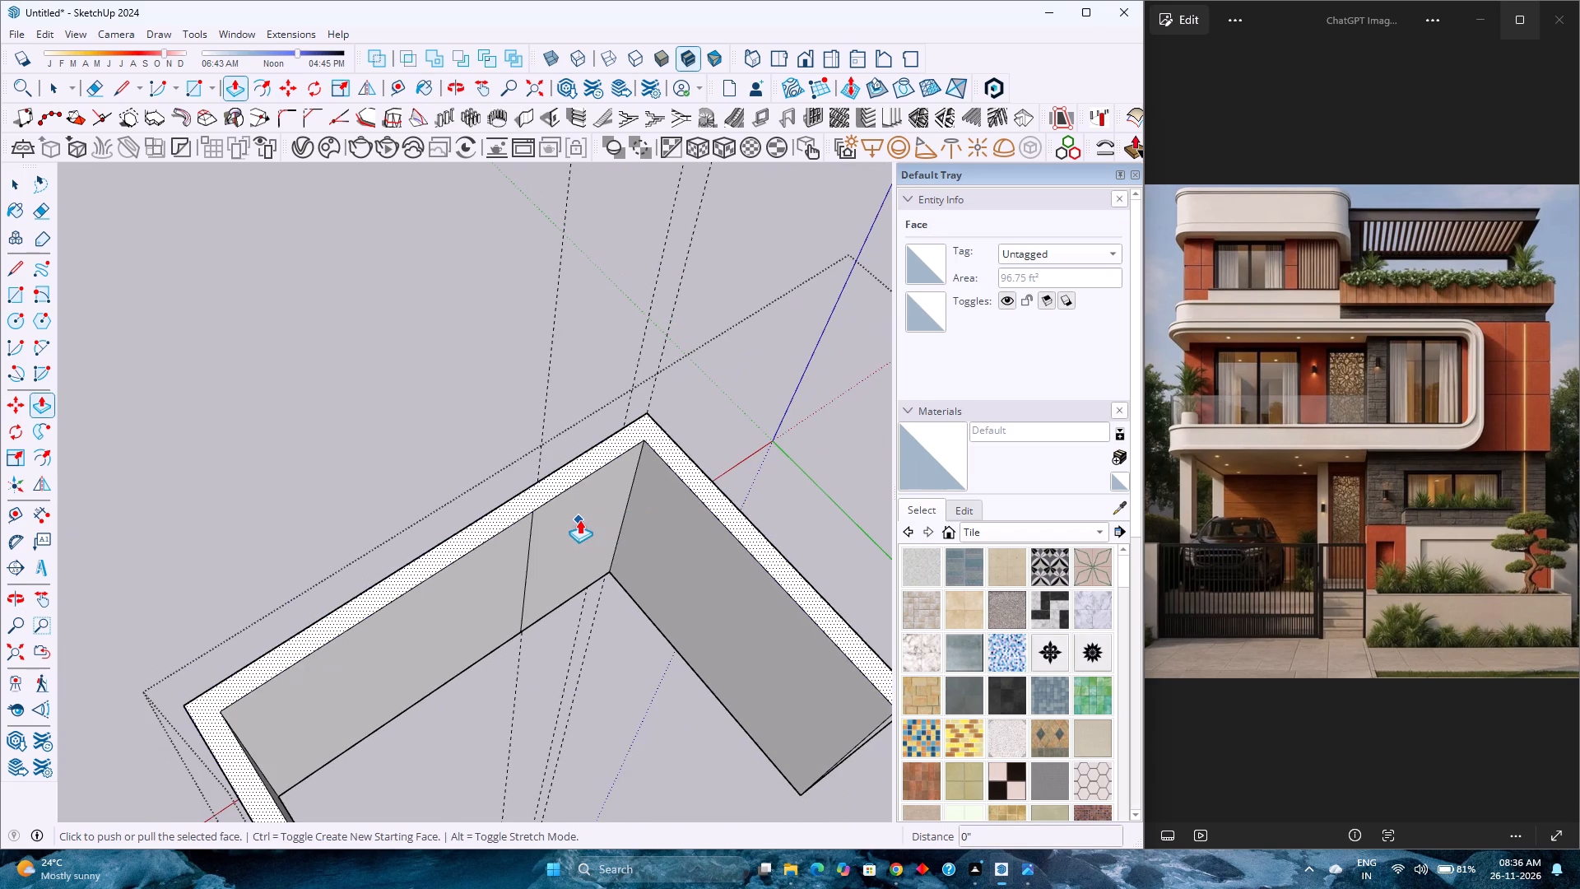
{"action": "key", "text": "Escape"}
{"action": "left_click", "coordinate": [579, 531]}
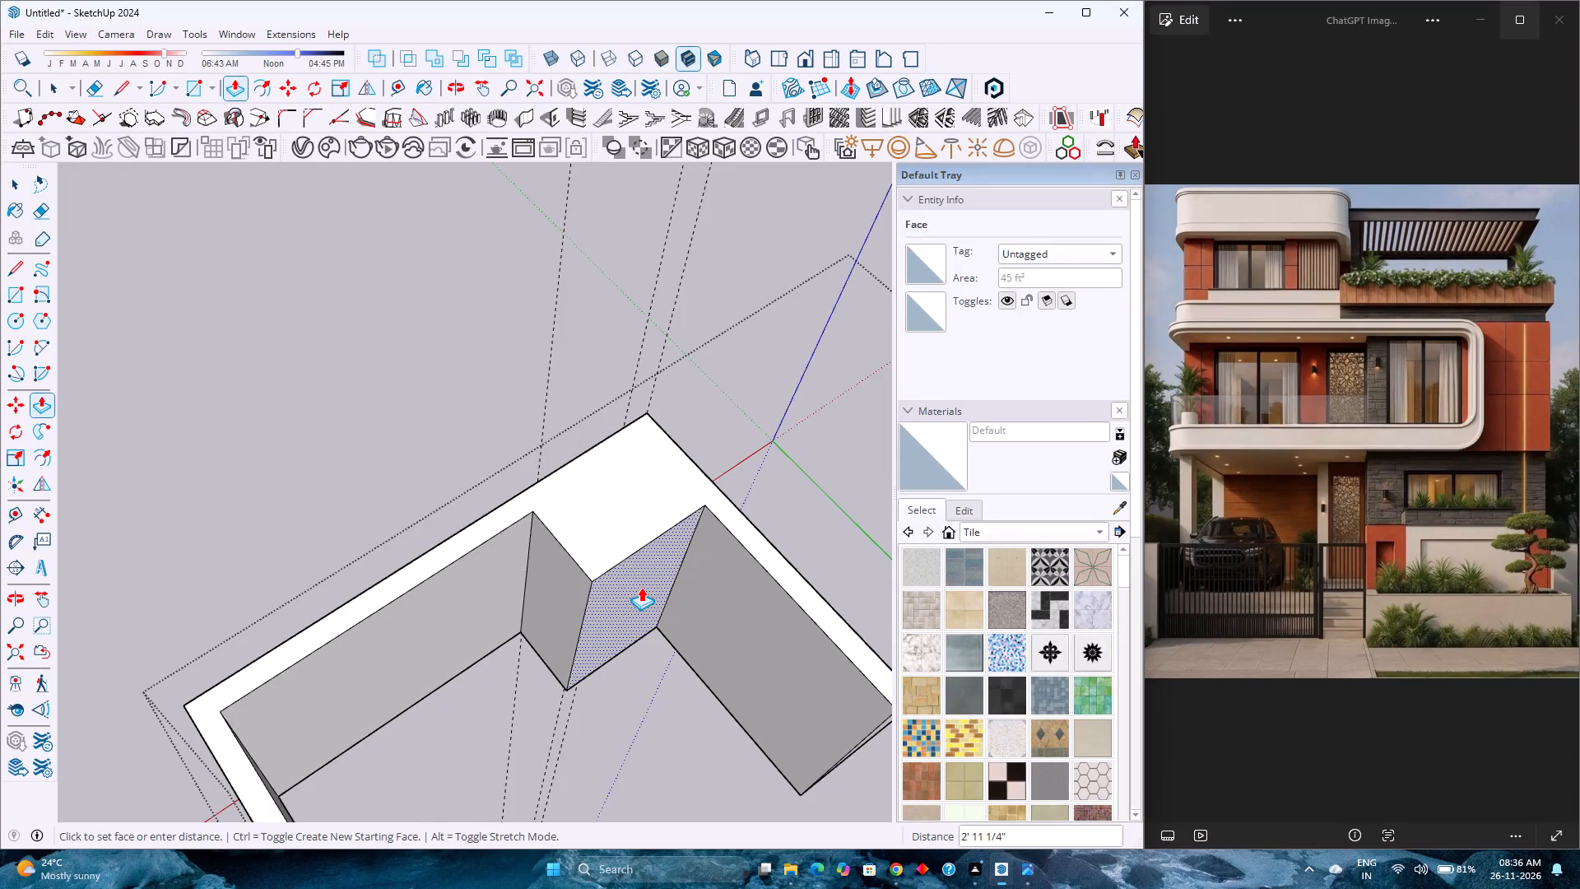
{"action": "key", "text": "3"}
{"action": "type", "text": "6'"}
{"action": "key", "text": "Return"}
{"action": "scroll", "coordinate": [641, 587], "scroll_direction": "down", "scroll_amount": 4}
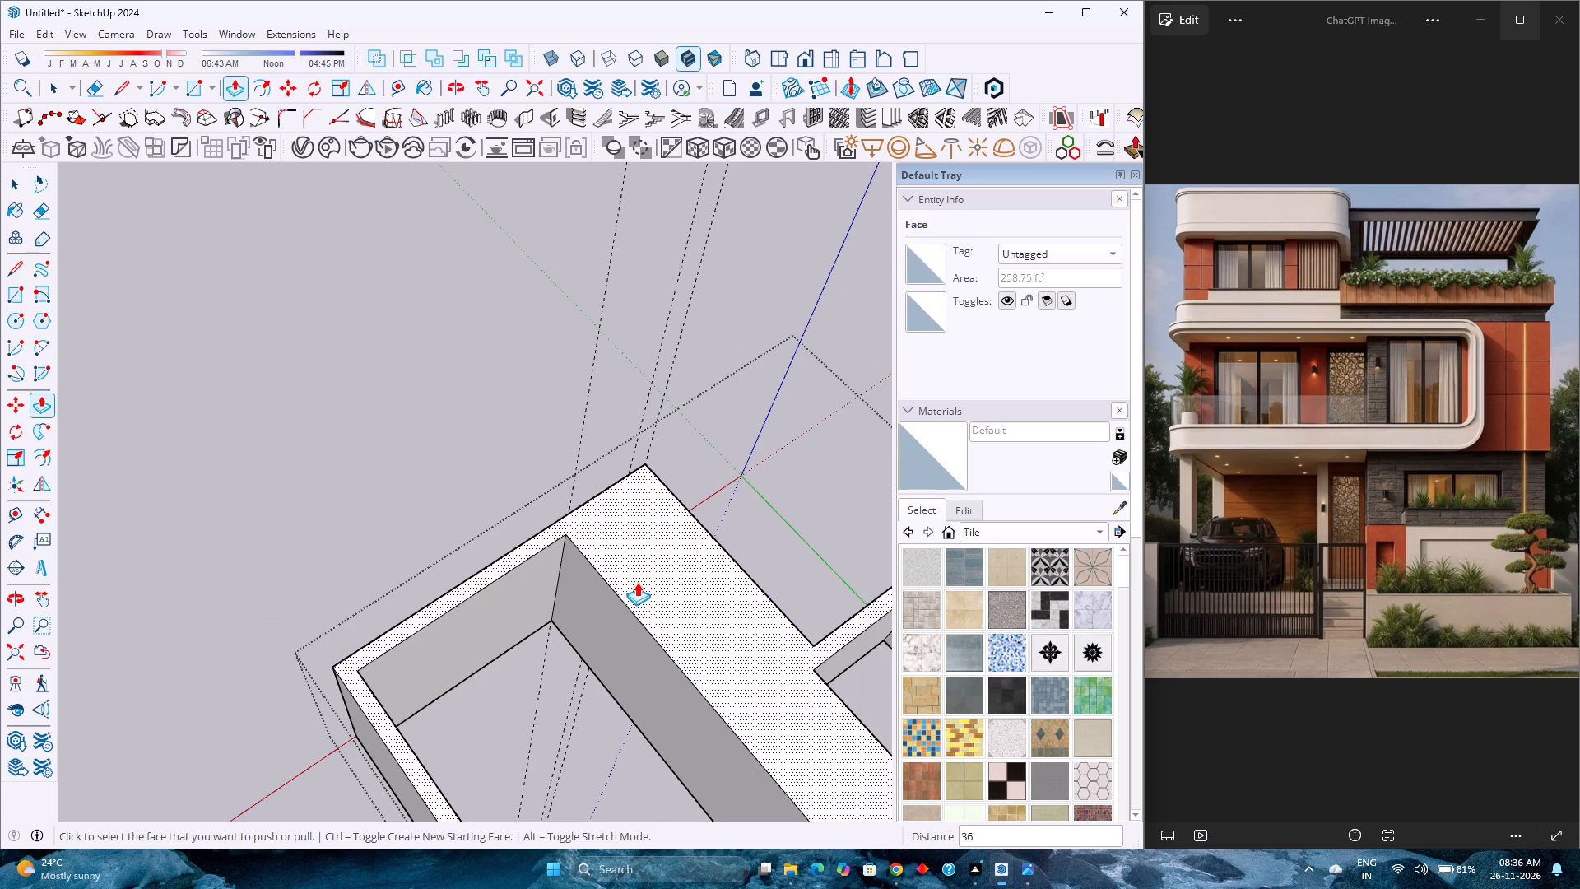
{"action": "type", "text": "6'"}
{"action": "key", "text": "Return"}
{"action": "scroll", "coordinate": [637, 582], "scroll_direction": "down", "scroll_amount": 3}
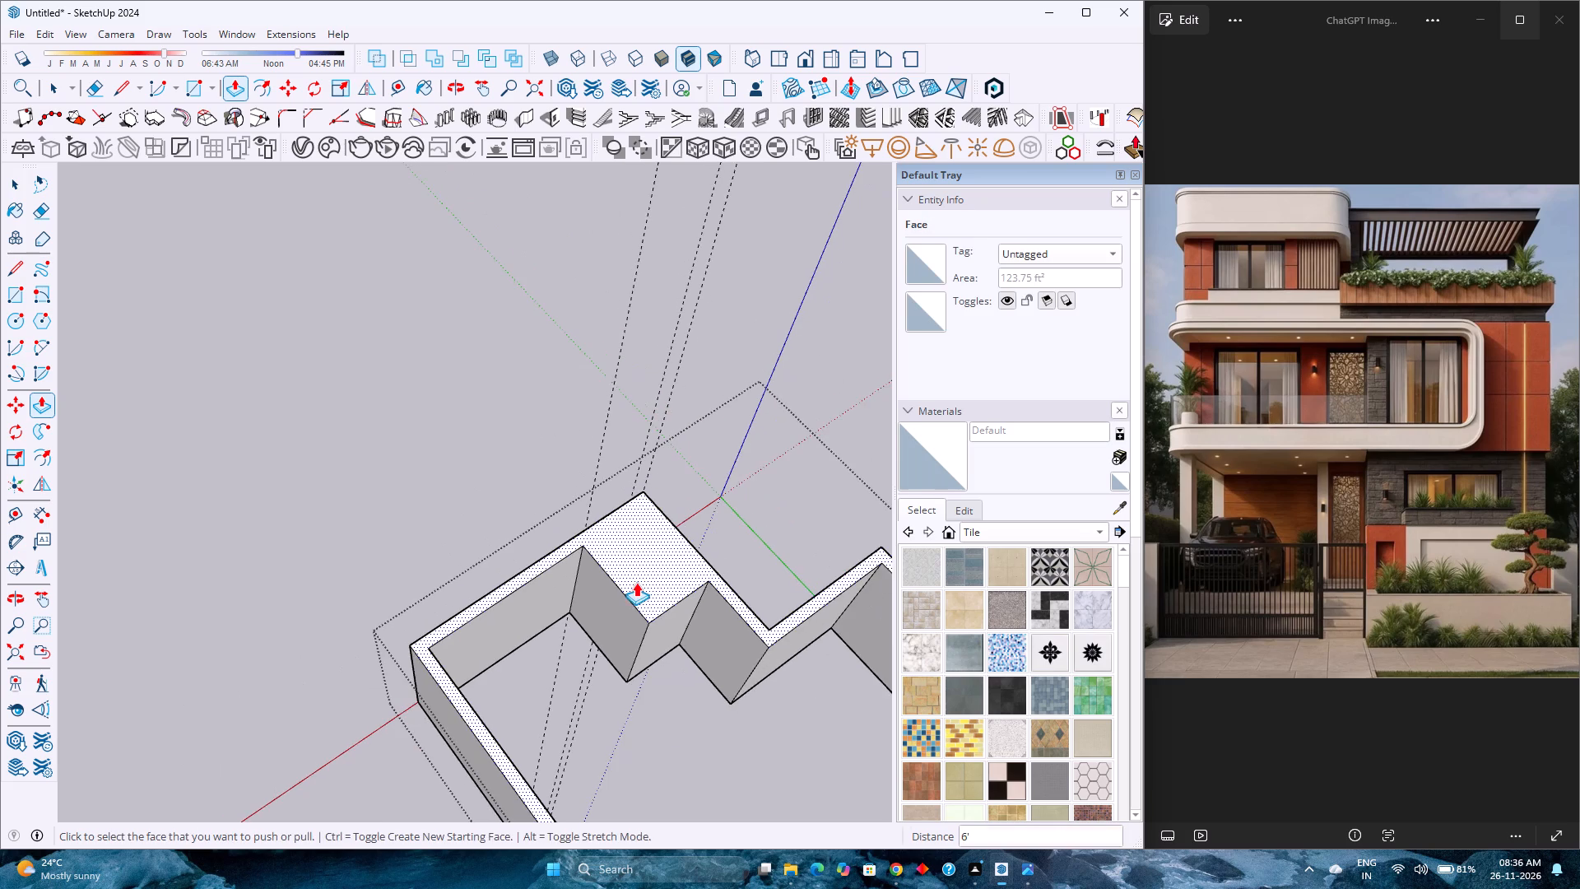
Push/Pull the outer front-wall face beside the recess, between the wall edge and the vertical line, 6' into the building.
{"action": "middle_click_drag", "start_coordinate": [638, 582], "coordinate": [662, 588]}
{"action": "middle_click_drag", "start_coordinate": [669, 589], "coordinate": [1002, 594]}
{"action": "scroll", "coordinate": [599, 464], "scroll_direction": "up", "scroll_amount": 4}
{"action": "middle_click_drag", "start_coordinate": [599, 463], "coordinate": [505, 646], "text": "shift"}
{"action": "scroll", "coordinate": [413, 647], "scroll_direction": "up", "scroll_amount": 1}
{"action": "middle_click_drag", "start_coordinate": [411, 647], "coordinate": [609, 589]}
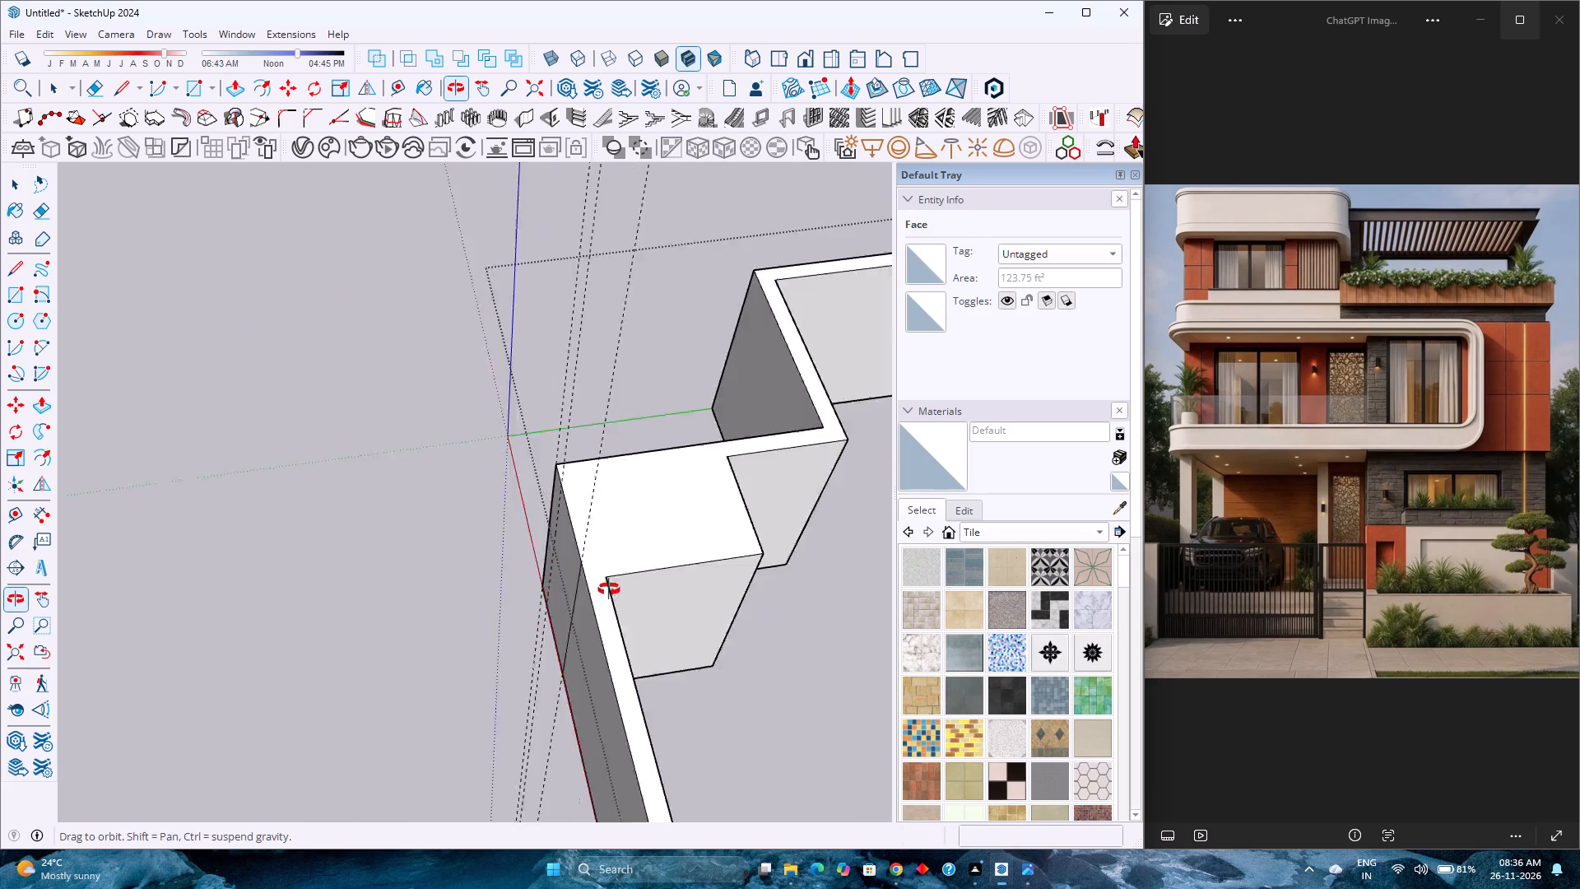
{"action": "middle_click_drag", "start_coordinate": [609, 589], "coordinate": [832, 508]}
{"action": "scroll", "coordinate": [628, 481], "scroll_direction": "up", "scroll_amount": 4}
{"action": "middle_click_drag", "start_coordinate": [625, 479], "coordinate": [807, 471]}
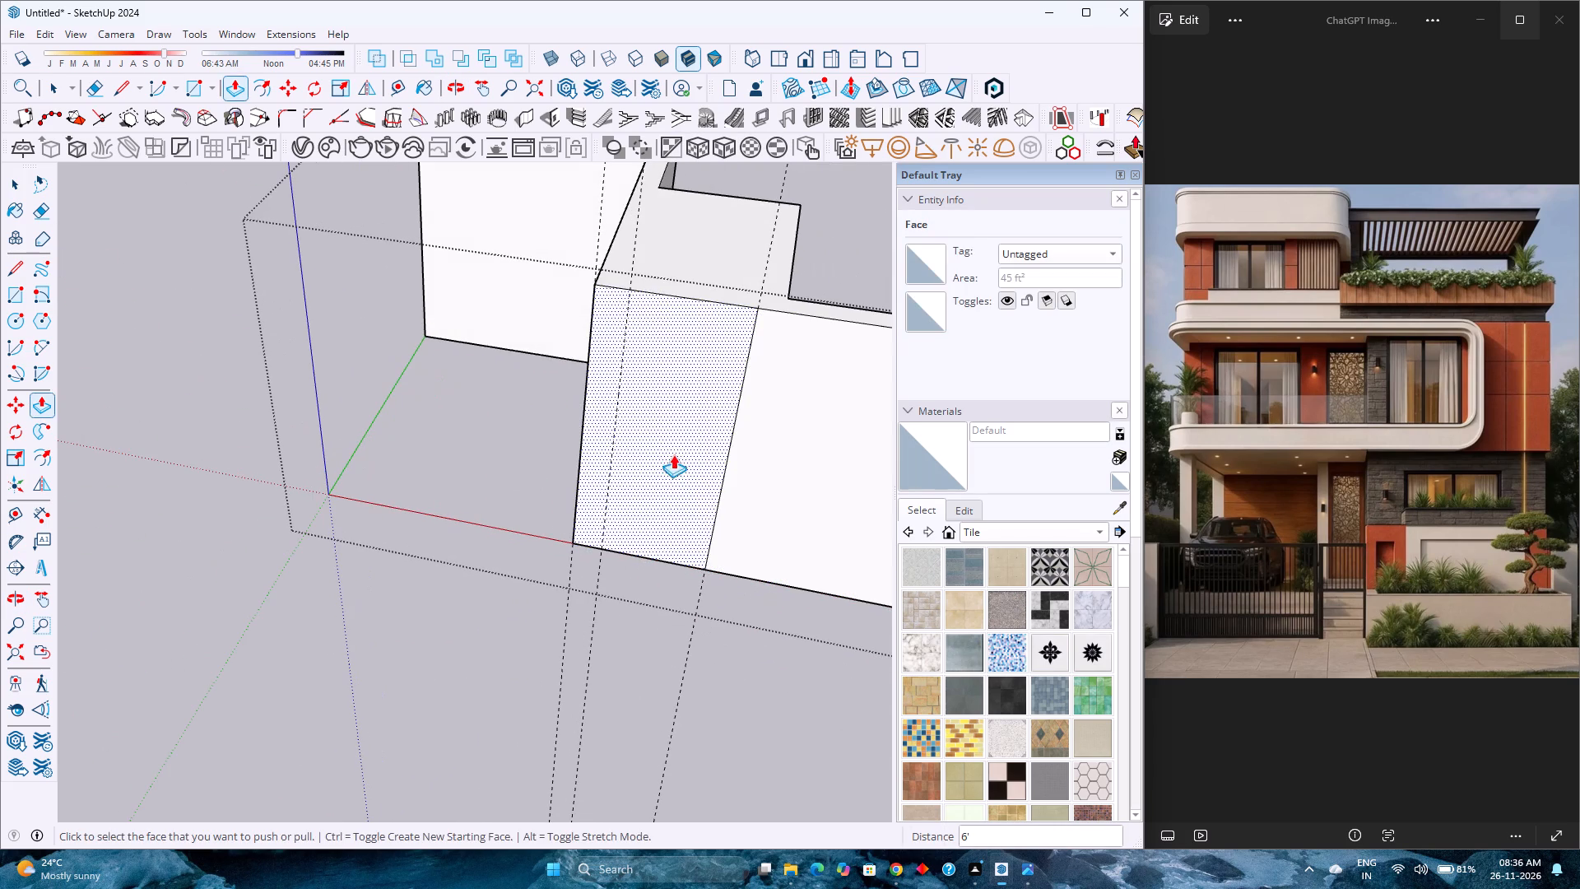
{"action": "key", "text": "space"}
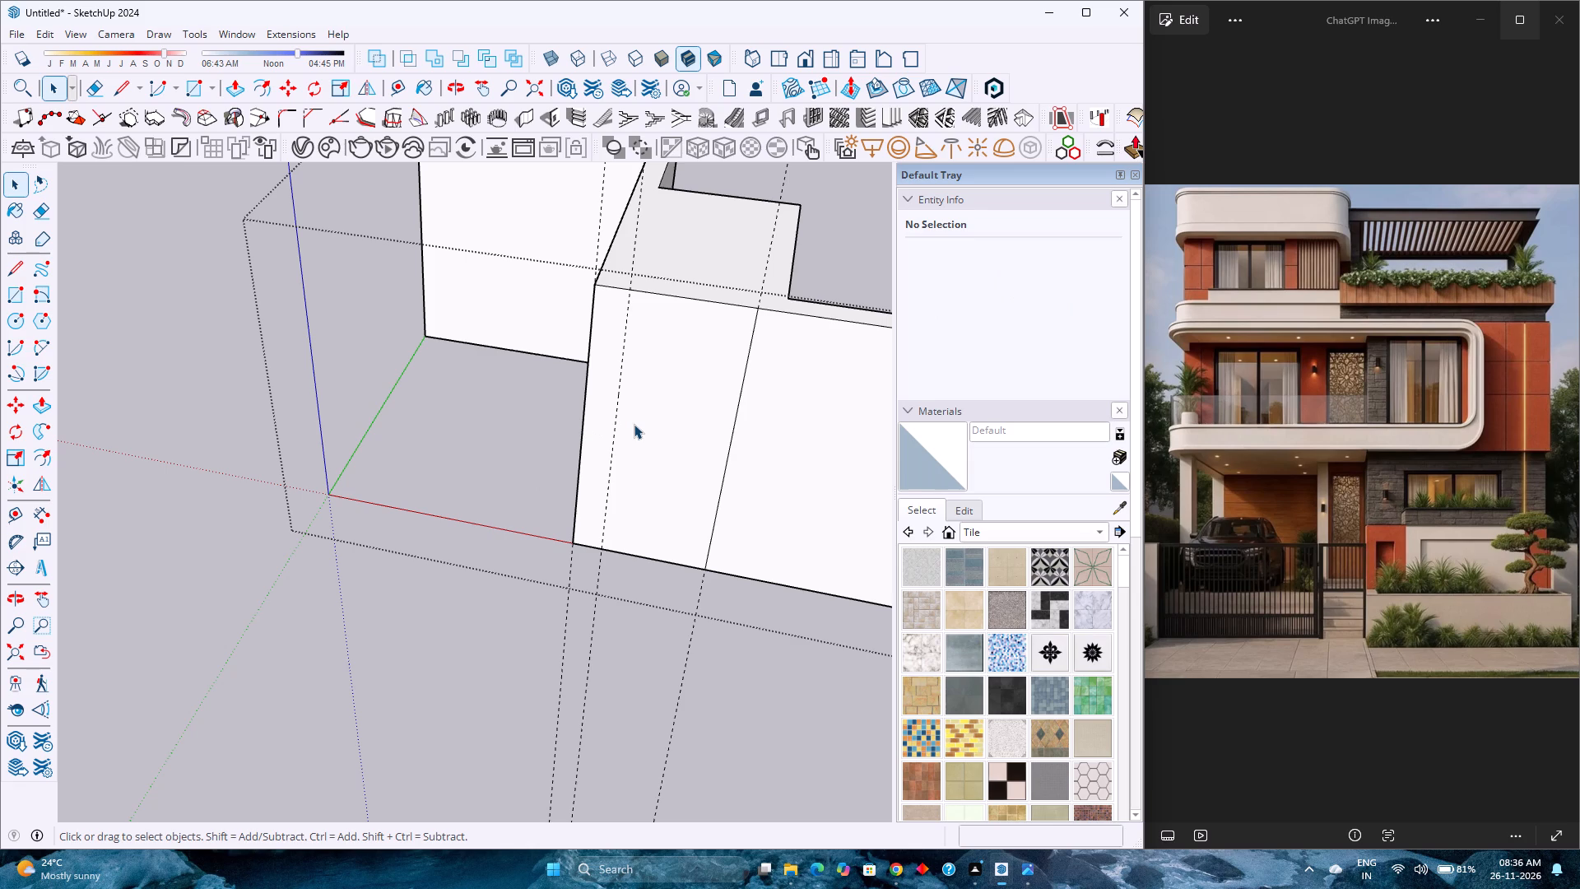
{"action": "key", "text": "p"}
{"action": "left_click", "coordinate": [667, 421]}
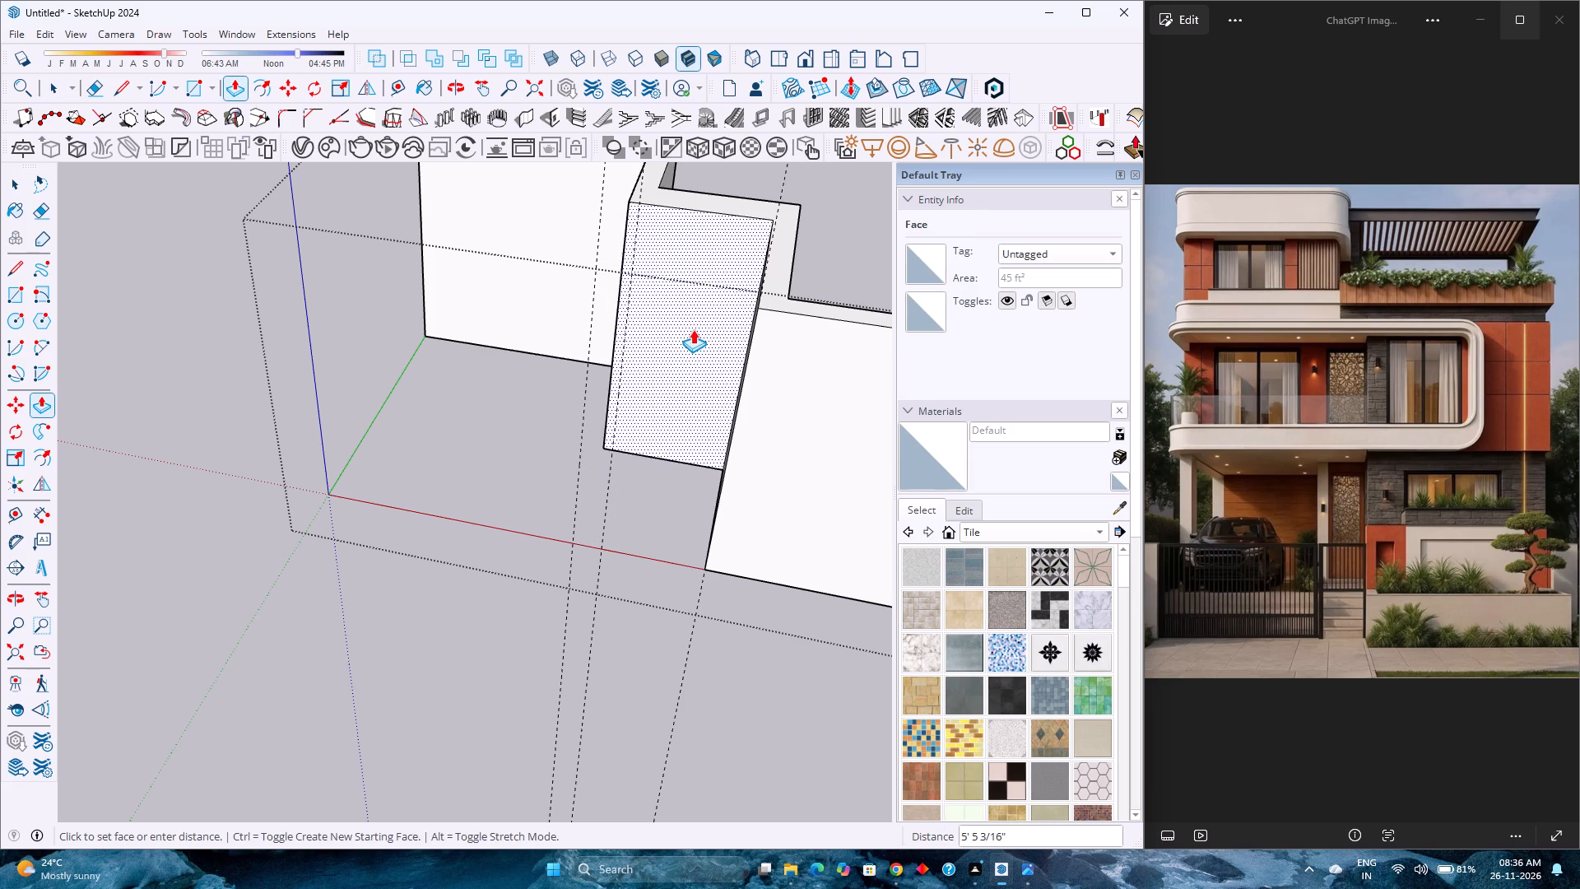
{"action": "type", "text": "6'"}
{"action": "key", "text": "Return"}
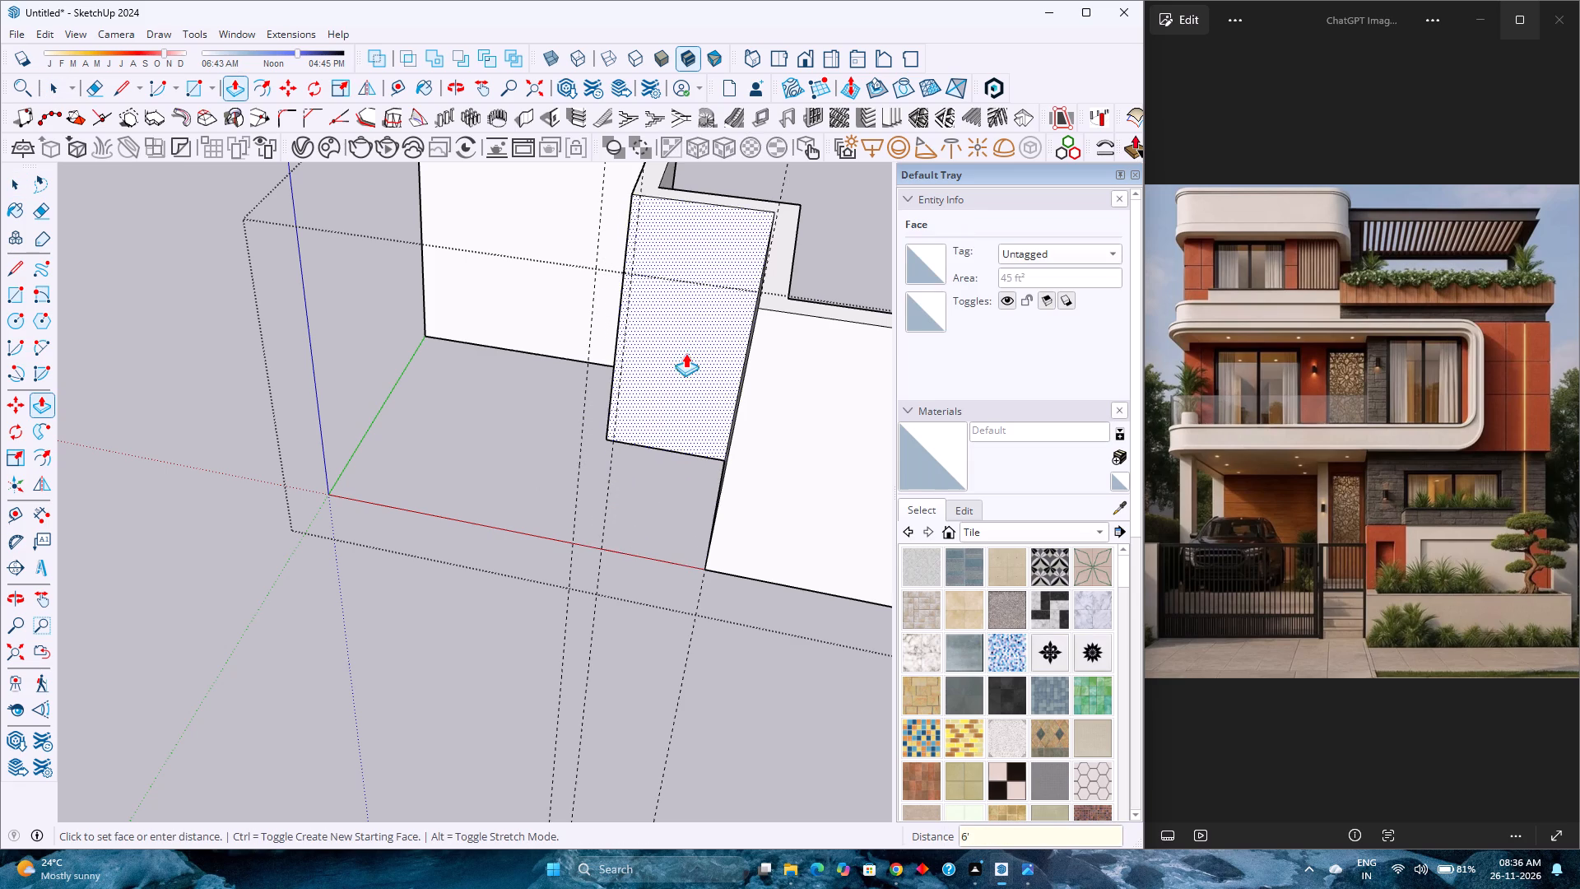
Examine the stepped front corner recess and its walls from the front, the side and above.
{"action": "scroll", "coordinate": [678, 362], "scroll_direction": "down", "scroll_amount": 4}
{"action": "middle_click_drag", "start_coordinate": [671, 365], "coordinate": [487, 496], "text": "shift"}
{"action": "middle_click_drag", "start_coordinate": [467, 489], "coordinate": [853, 333]}
{"action": "scroll", "coordinate": [559, 421], "scroll_direction": "up", "scroll_amount": 4}
{"action": "middle_click_drag", "start_coordinate": [592, 452], "coordinate": [444, 390]}
{"action": "scroll", "coordinate": [589, 259], "scroll_direction": "up", "scroll_amount": 1}
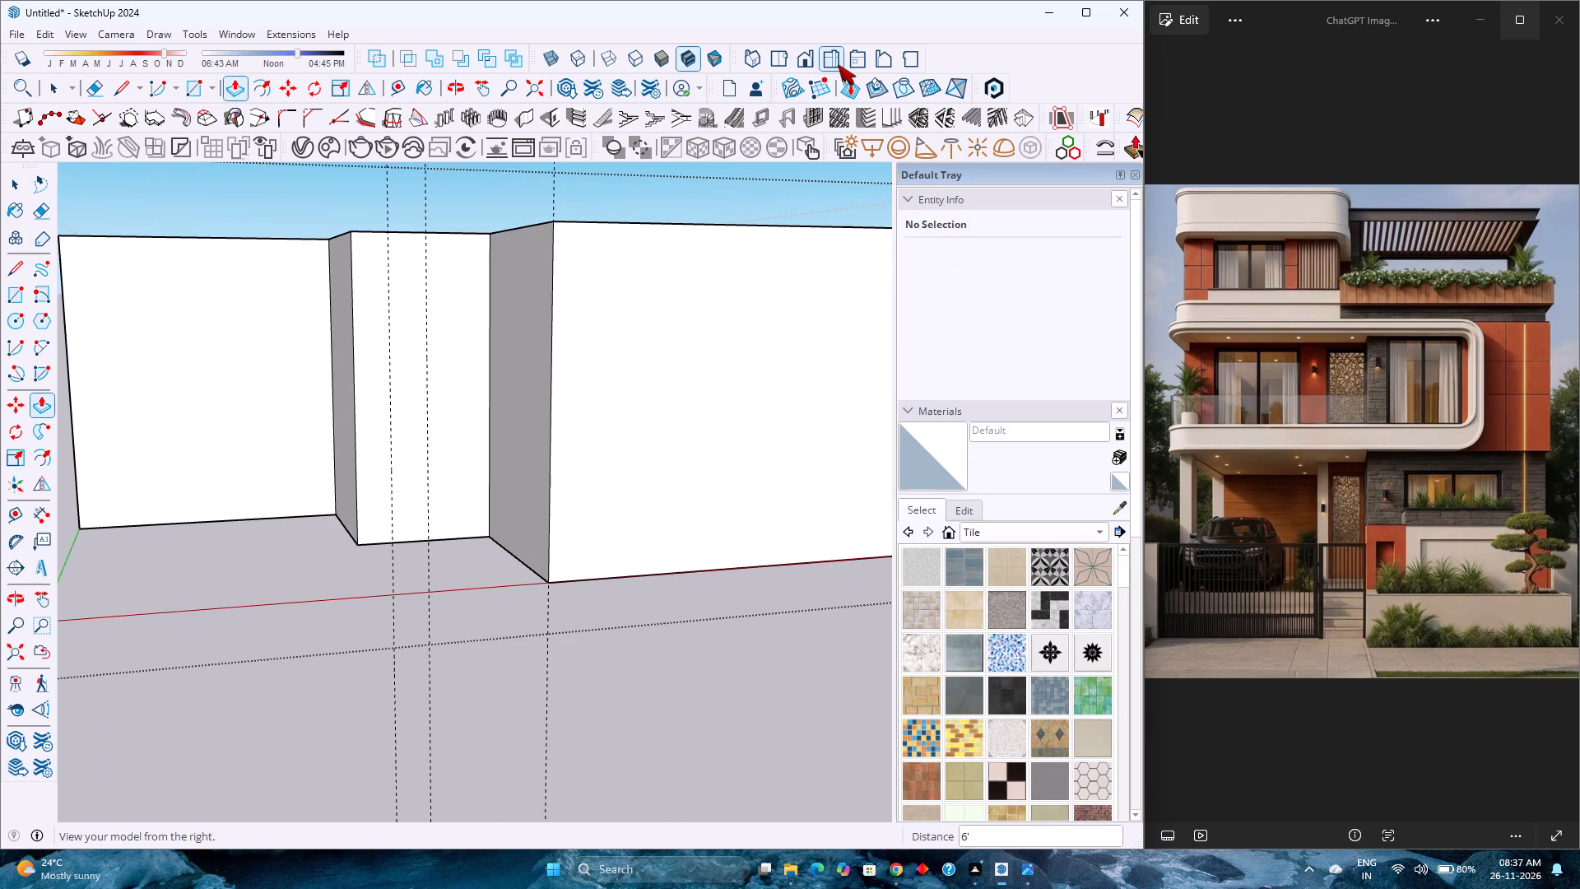
{"action": "left_click", "coordinate": [811, 63]}
{"action": "scroll", "coordinate": [484, 458], "scroll_direction": "down", "scroll_amount": 2}
{"action": "middle_click_drag", "start_coordinate": [473, 461], "coordinate": [547, 665]}
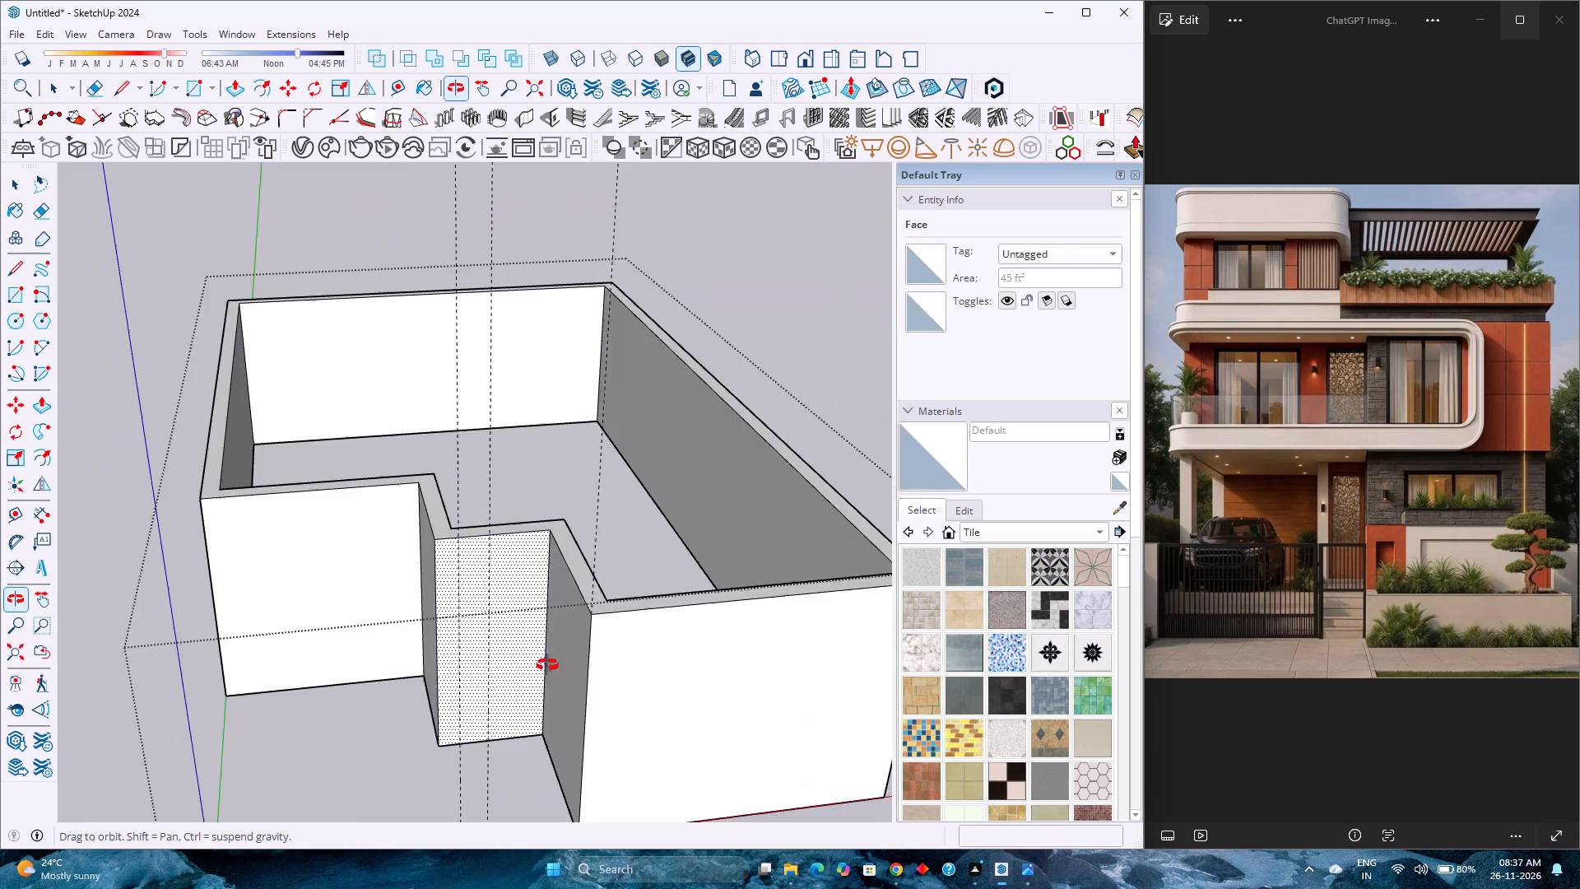
{"action": "middle_click_drag", "start_coordinate": [547, 665], "coordinate": [493, 584]}
{"action": "scroll", "coordinate": [496, 570], "scroll_direction": "down", "scroll_amount": 4}
{"action": "scroll", "coordinate": [513, 606], "scroll_direction": "up", "scroll_amount": 3}
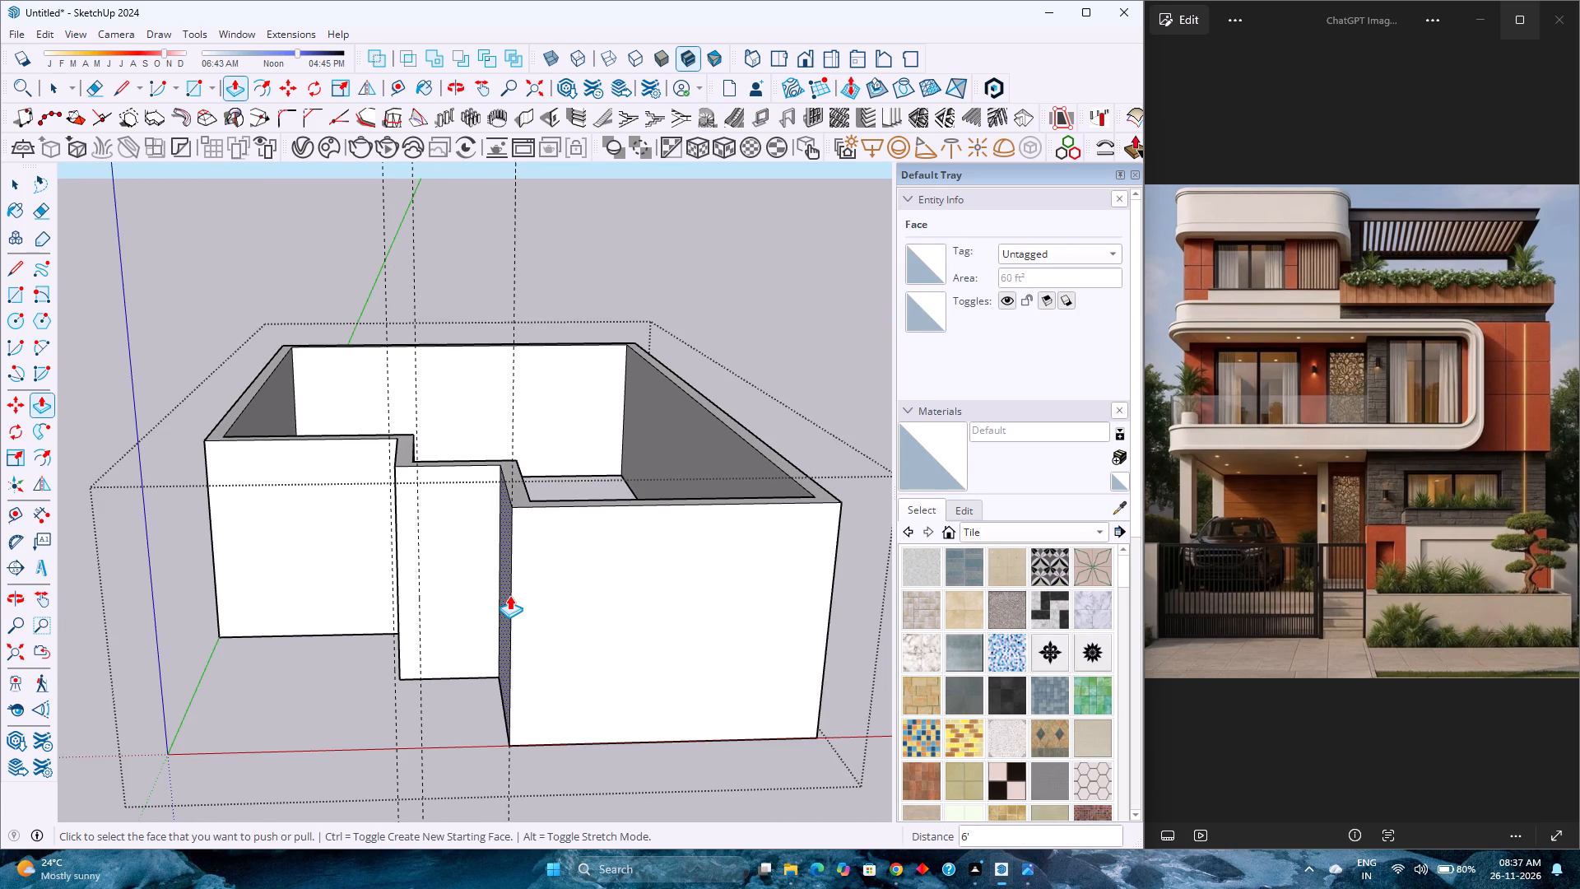
{"action": "scroll", "coordinate": [387, 586], "scroll_direction": "up", "scroll_amount": 1}
{"action": "middle_click_drag", "start_coordinate": [387, 586], "coordinate": [672, 592]}
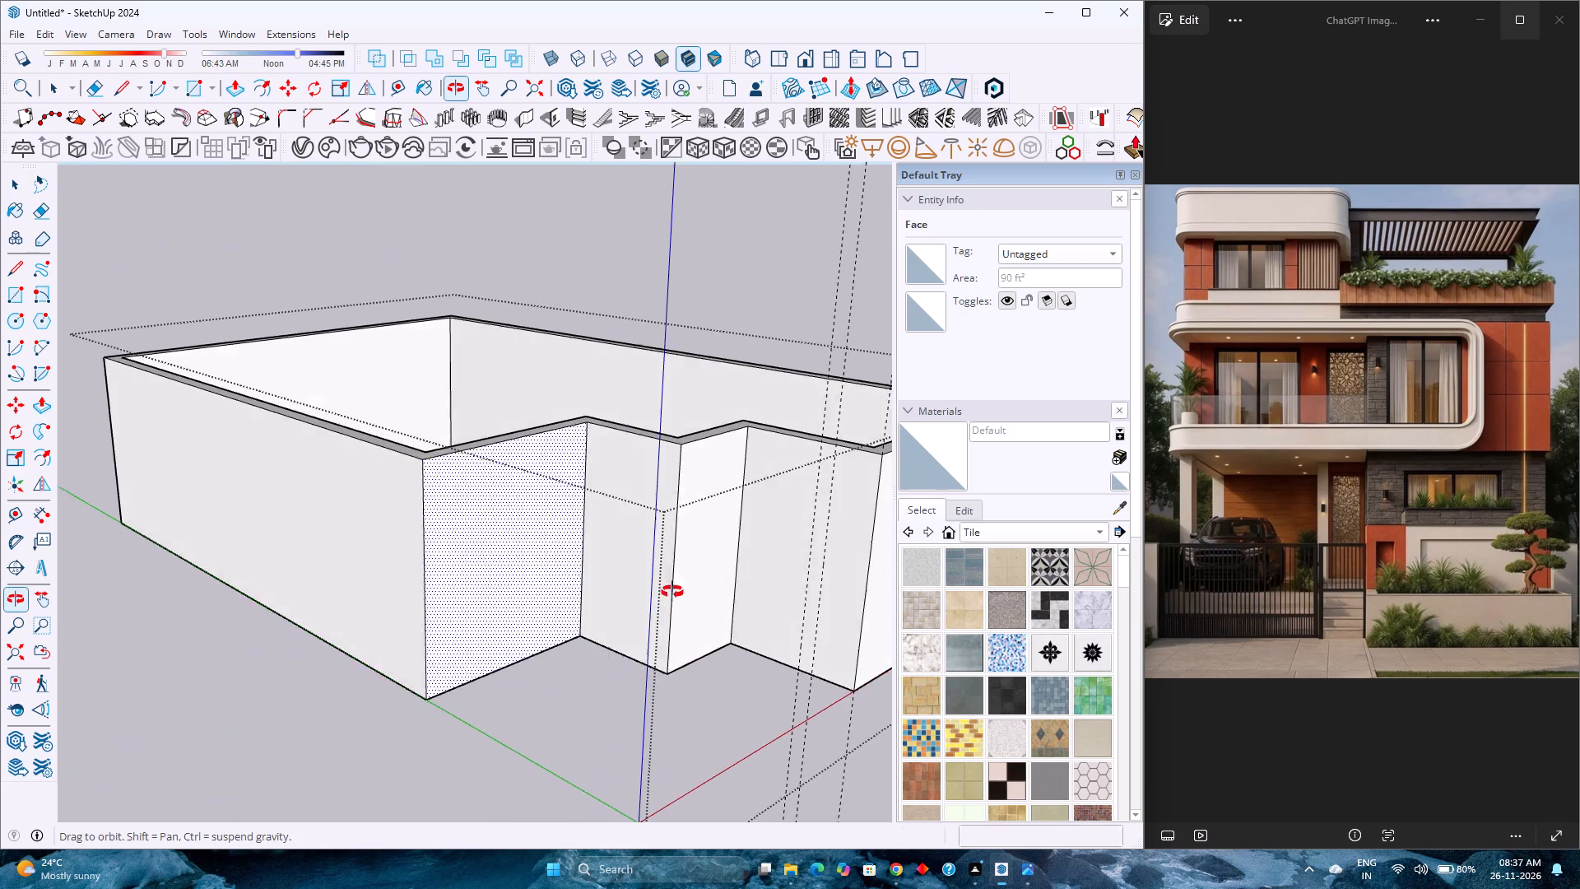
{"action": "middle_click_drag", "start_coordinate": [672, 592], "coordinate": [673, 592]}
{"action": "middle_click_drag", "start_coordinate": [656, 575], "coordinate": [468, 662]}
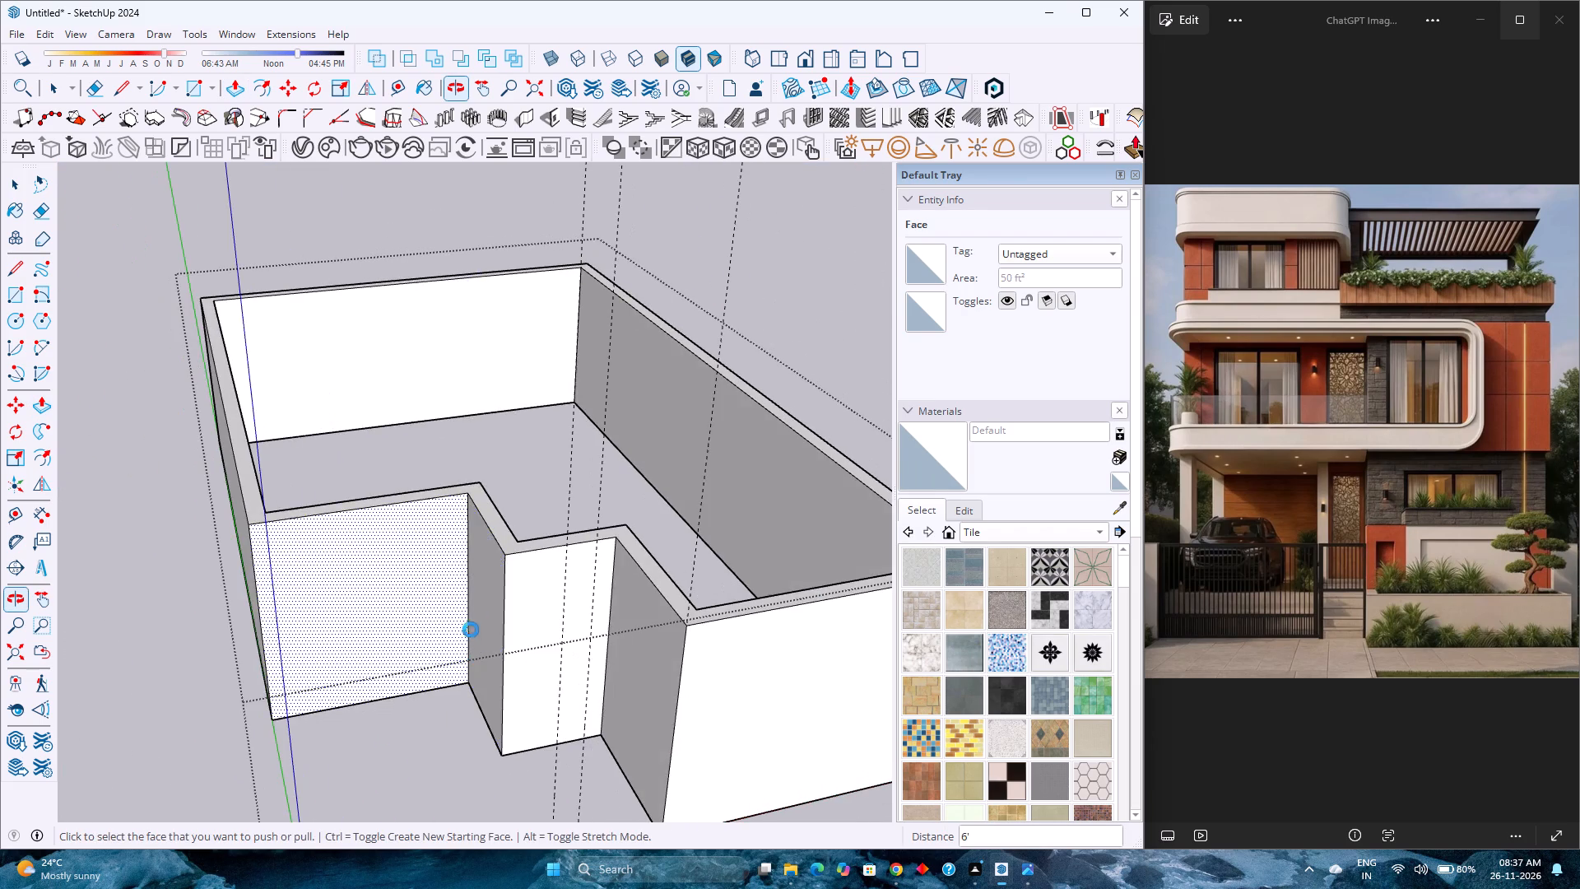
{"action": "scroll", "coordinate": [479, 613], "scroll_direction": "down", "scroll_amount": 7}
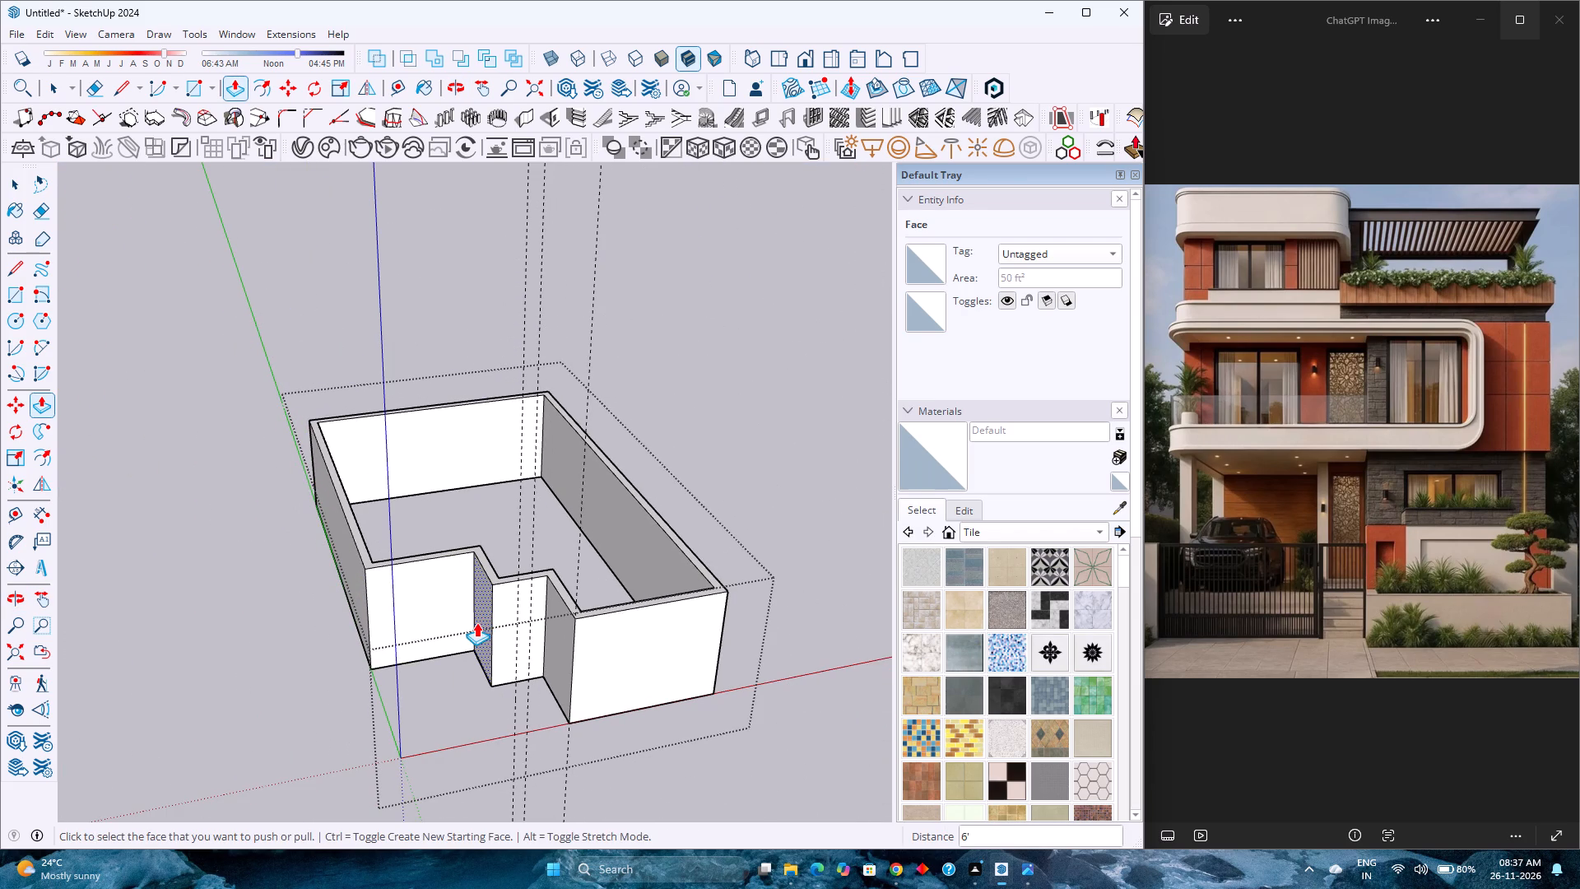
{"action": "scroll", "coordinate": [476, 622], "scroll_direction": "up", "scroll_amount": 3}
{"action": "scroll", "coordinate": [476, 622], "scroll_direction": "down", "scroll_amount": 4}
{"action": "scroll", "coordinate": [476, 622], "scroll_direction": "up", "scroll_amount": 4}
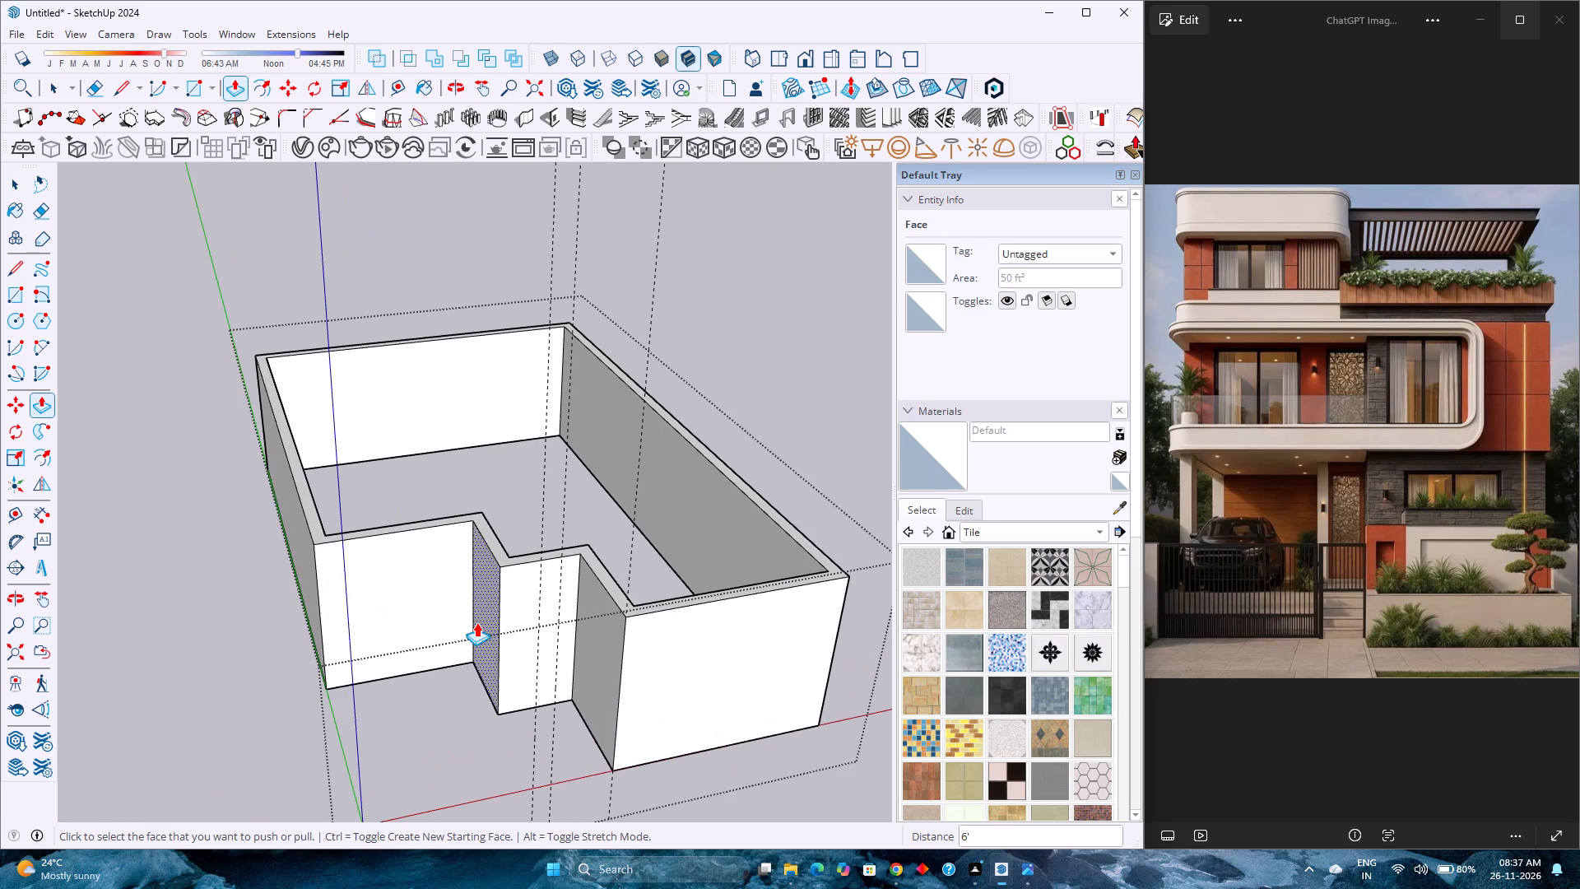
{"action": "scroll", "coordinate": [476, 624], "scroll_direction": "down", "scroll_amount": 4}
{"action": "scroll", "coordinate": [476, 626], "scroll_direction": "up", "scroll_amount": 4}
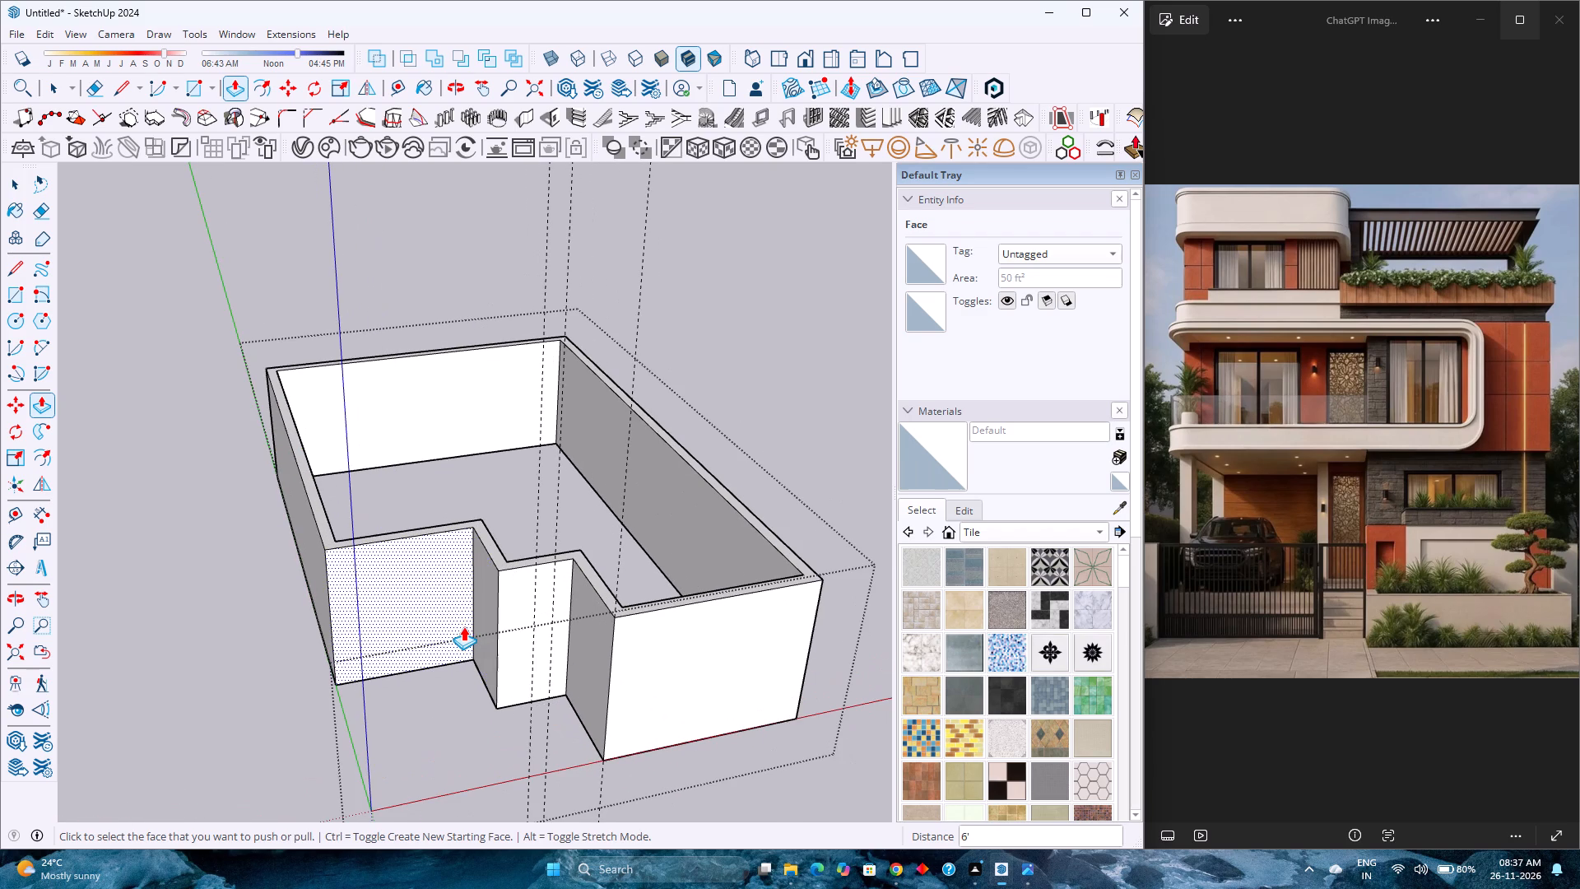
Push/Pull the outer face of the middle recessed wall 1' toward the front.
{"action": "scroll", "coordinate": [518, 615], "scroll_direction": "up", "scroll_amount": 8}
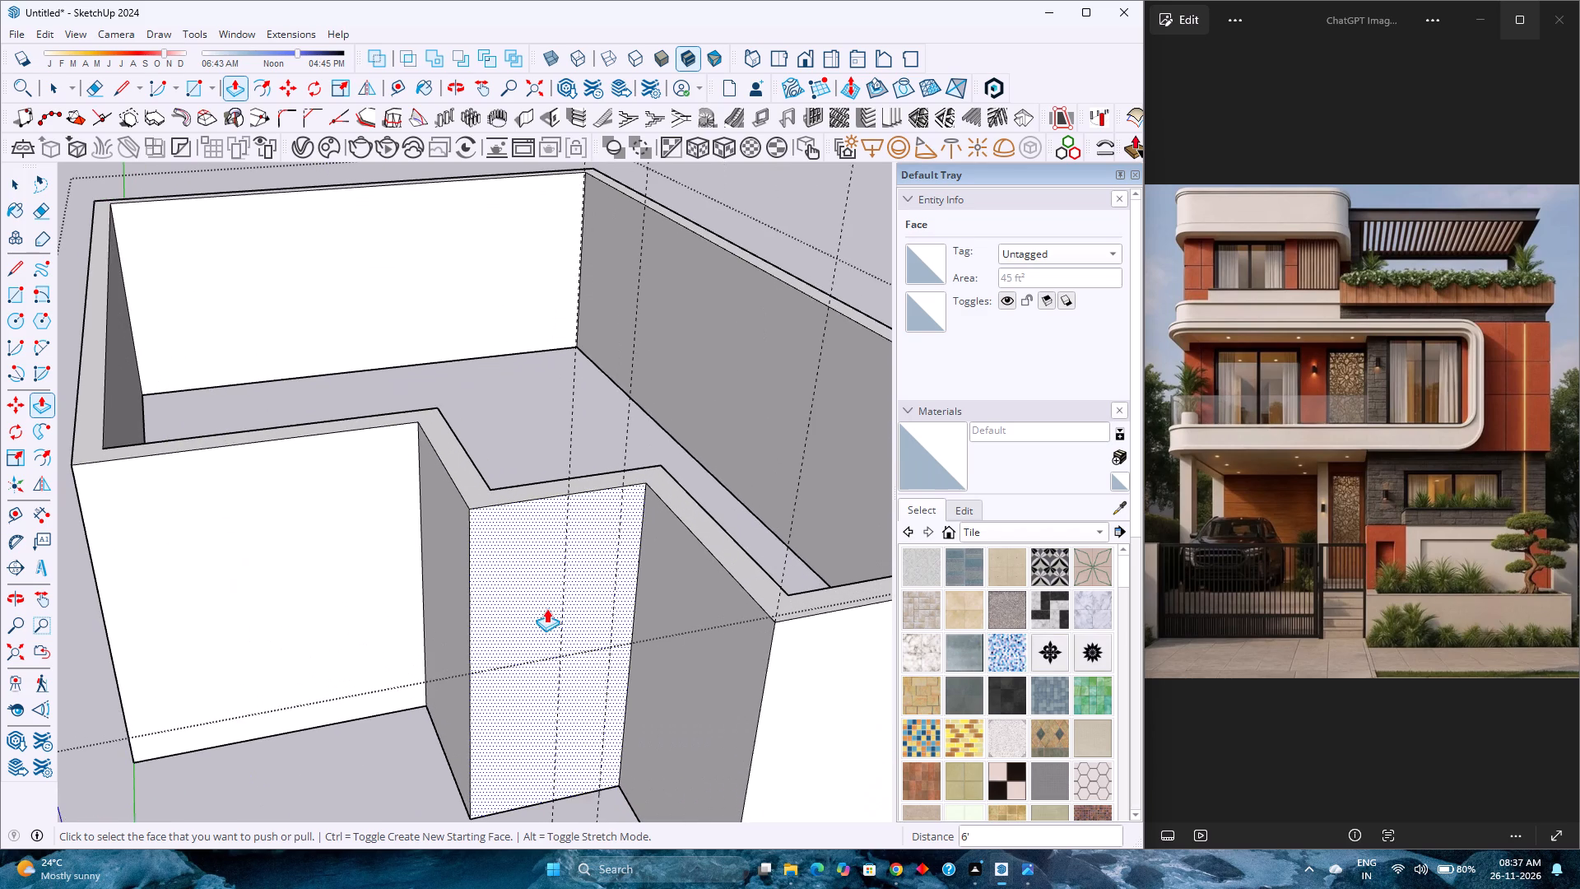
{"action": "left_click", "coordinate": [546, 608]}
{"action": "type", "text": "1'"}
{"action": "key", "text": "Return"}
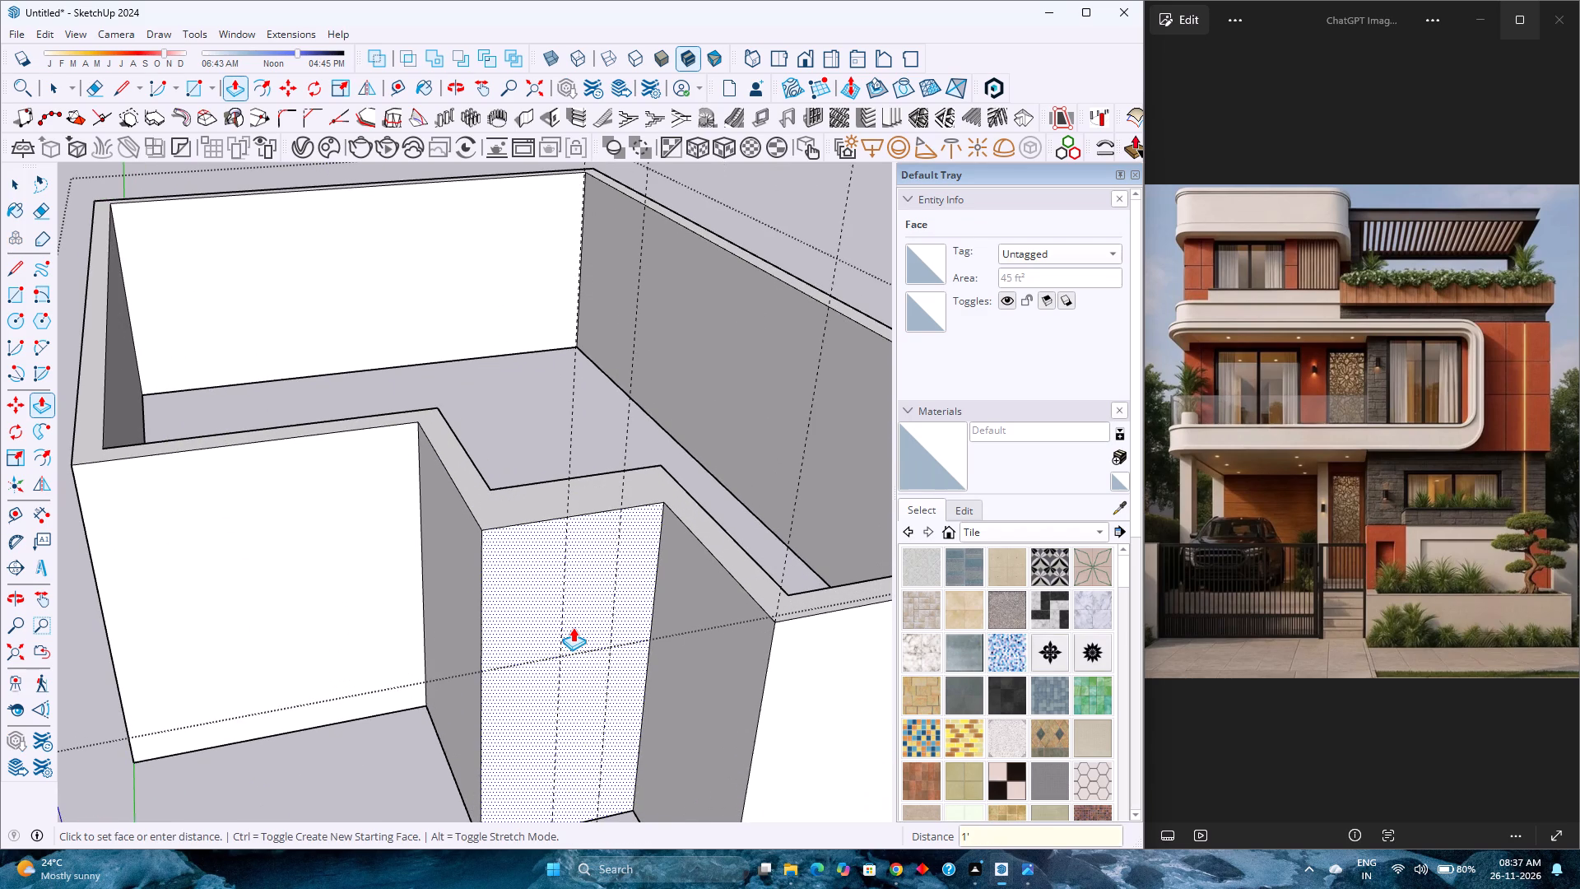
Push/Pull the inner face of the middle recessed wall 1' toward the front to match its outer face.
{"action": "middle_click_drag", "start_coordinate": [573, 626], "coordinate": [764, 829]}
{"action": "scroll", "coordinate": [544, 641], "scroll_direction": "down", "scroll_amount": 3}
{"action": "middle_click_drag", "start_coordinate": [609, 637], "coordinate": [327, 556], "text": "shift"}
{"action": "middle_click_drag", "start_coordinate": [352, 597], "coordinate": [625, 635]}
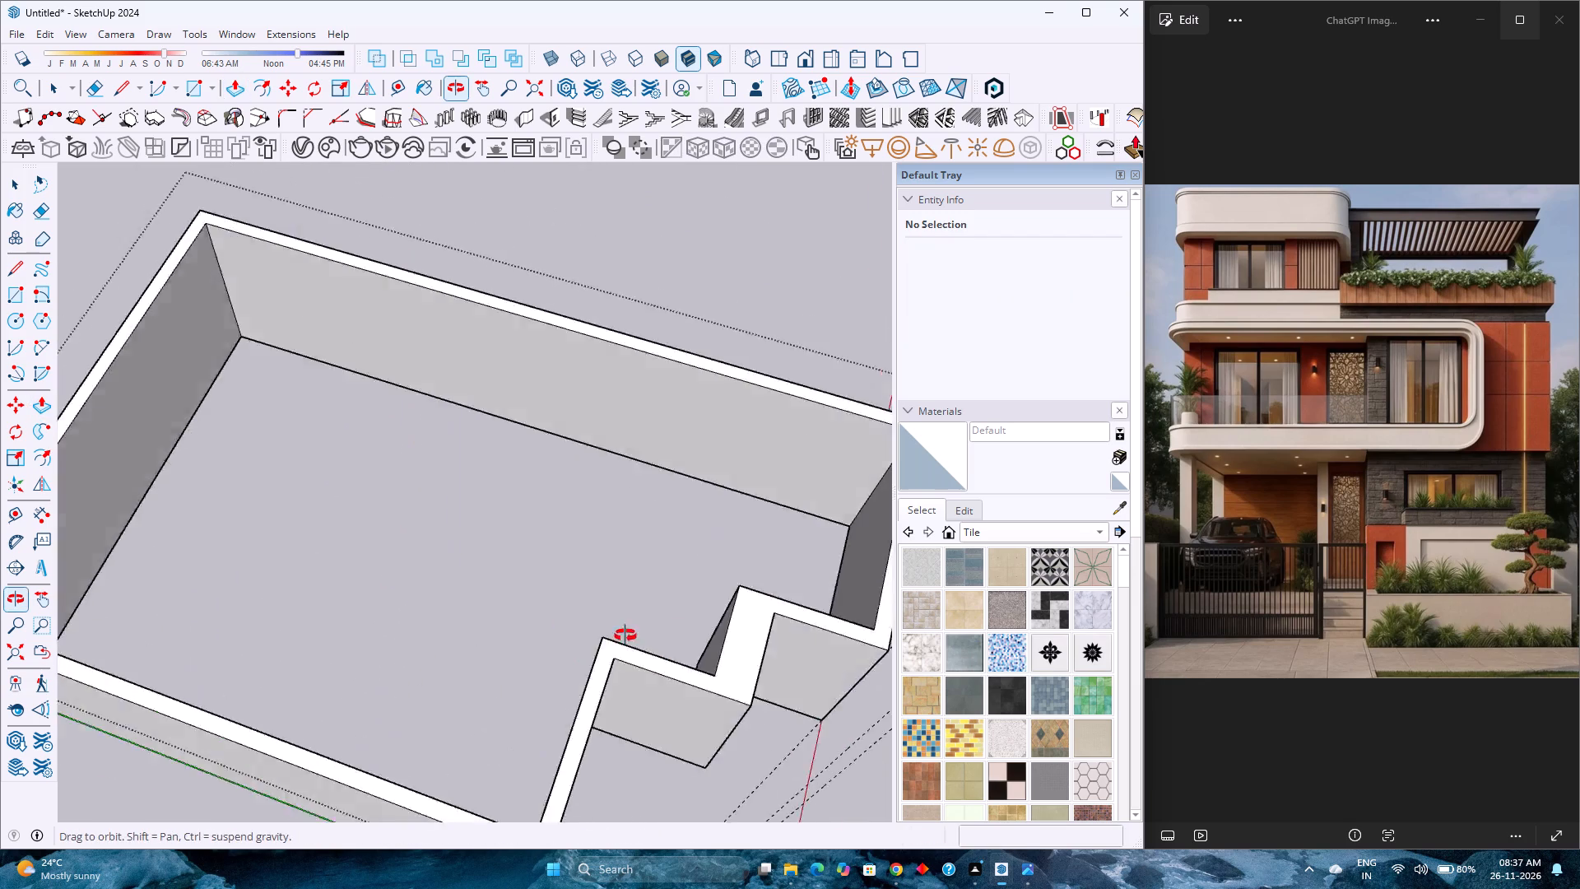
{"action": "middle_click_drag", "start_coordinate": [625, 635], "coordinate": [759, 639]}
{"action": "scroll", "coordinate": [760, 571], "scroll_direction": "up", "scroll_amount": 5}
{"action": "middle_click_drag", "start_coordinate": [771, 561], "coordinate": [428, 717], "text": "shift"}
{"action": "scroll", "coordinate": [514, 617], "scroll_direction": "up", "scroll_amount": 2}
{"action": "middle_click_drag", "start_coordinate": [514, 617], "coordinate": [705, 602]}
{"action": "left_click", "coordinate": [690, 580]}
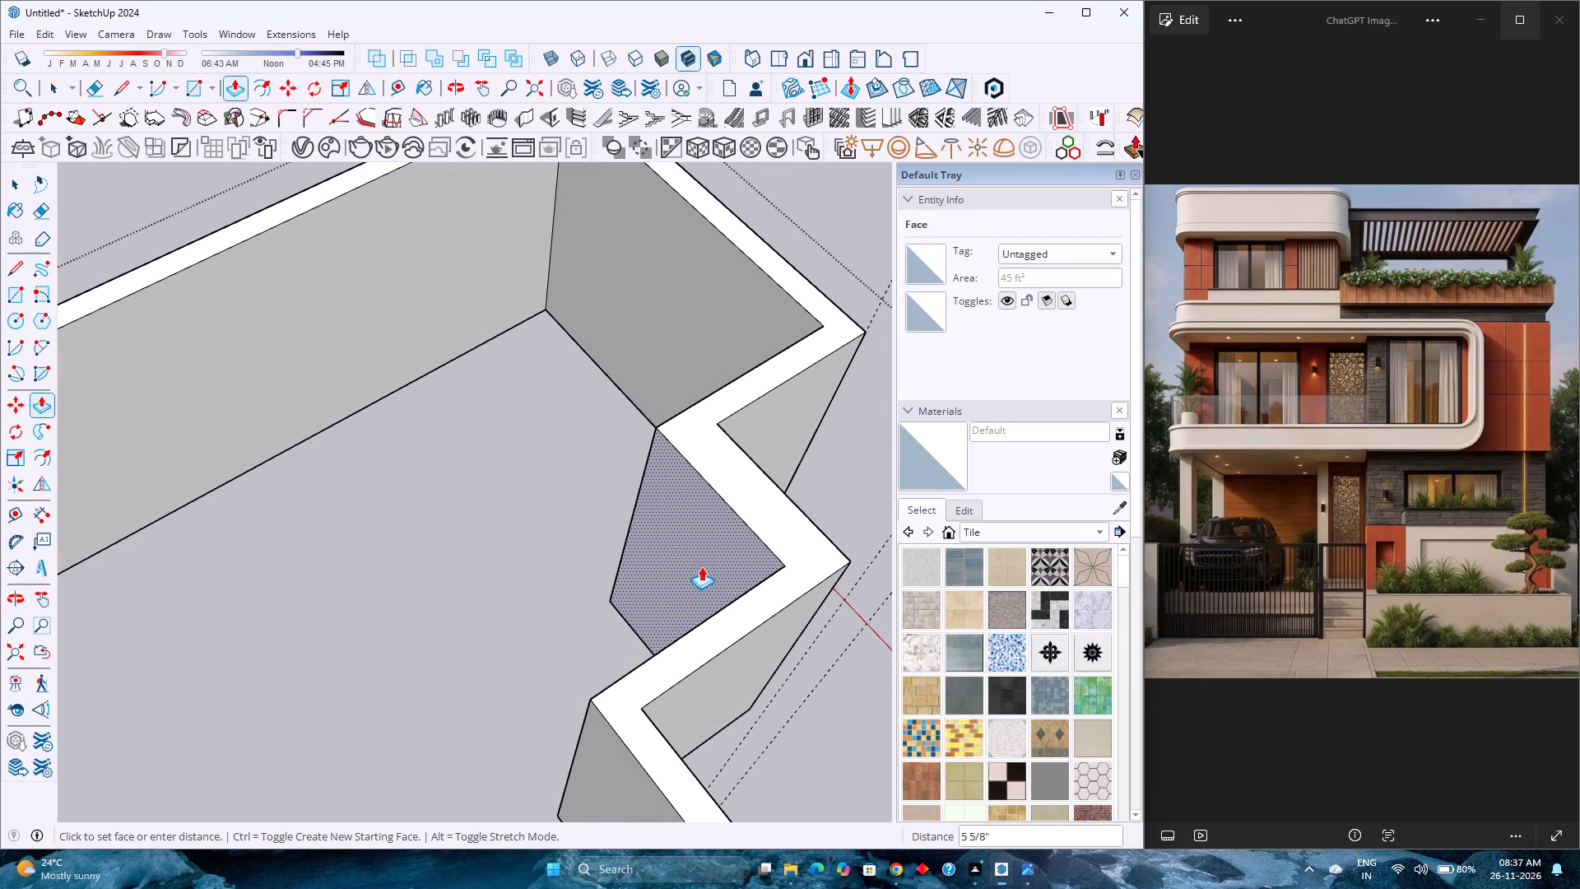
{"action": "type", "text": "1'"}
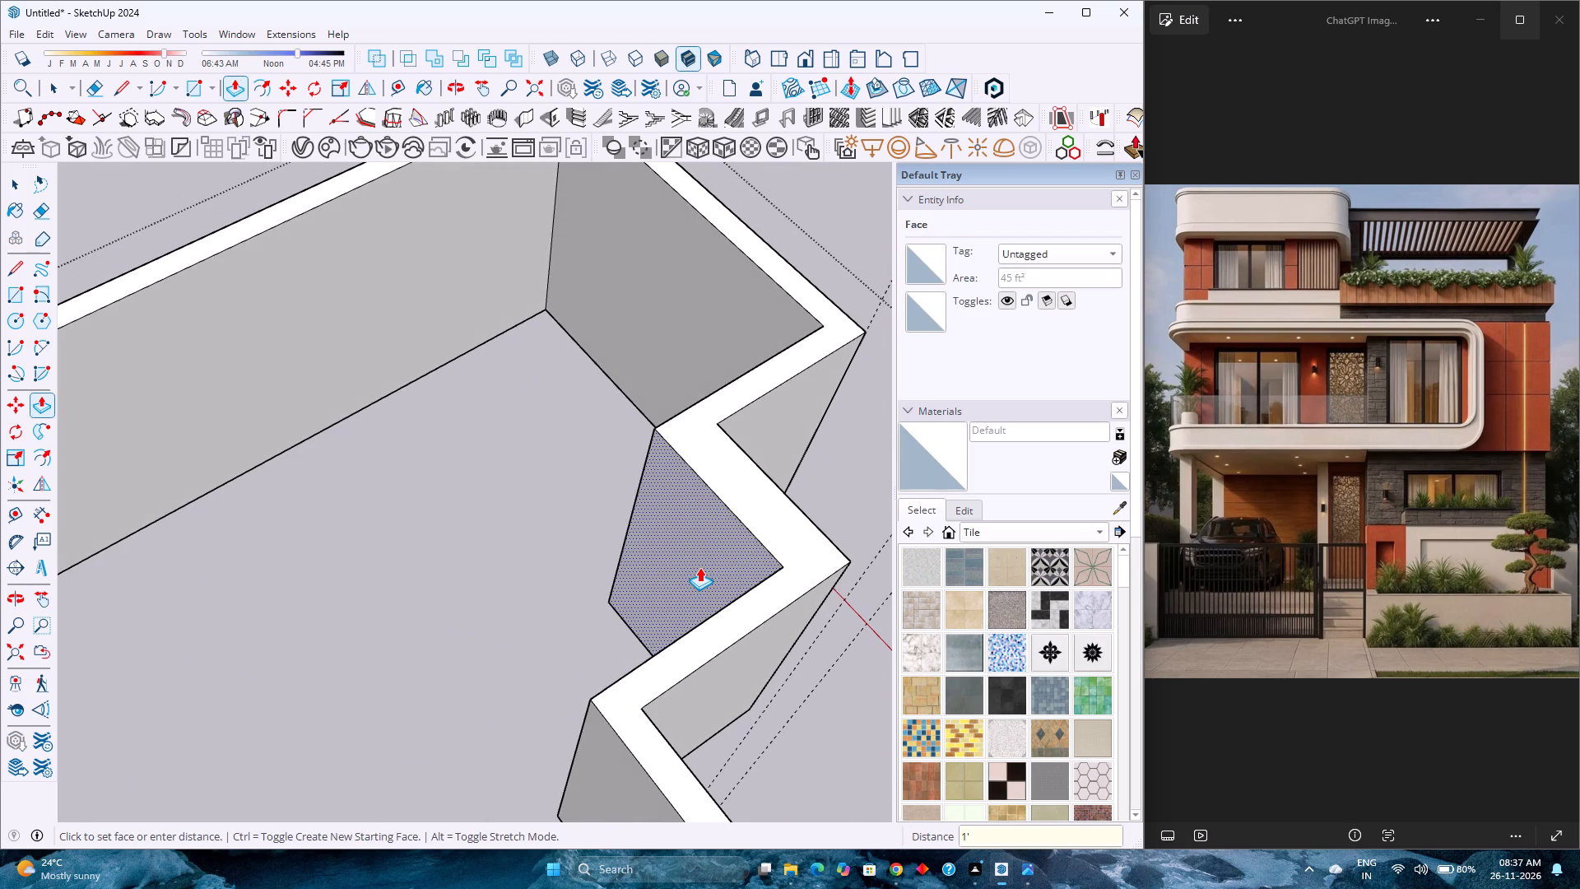
{"action": "key", "text": "Return"}
{"action": "scroll", "coordinate": [623, 588], "scroll_direction": "down", "scroll_amount": 4}
{"action": "key", "text": "space"}
Copy the two closely spaced vertical guides from the front wall's base corner to the middle recessed wall's adjoining base corner.
{"action": "scroll", "coordinate": [620, 583], "scroll_direction": "down", "scroll_amount": 4}
{"action": "middle_click_drag", "start_coordinate": [694, 584], "coordinate": [181, 340]}
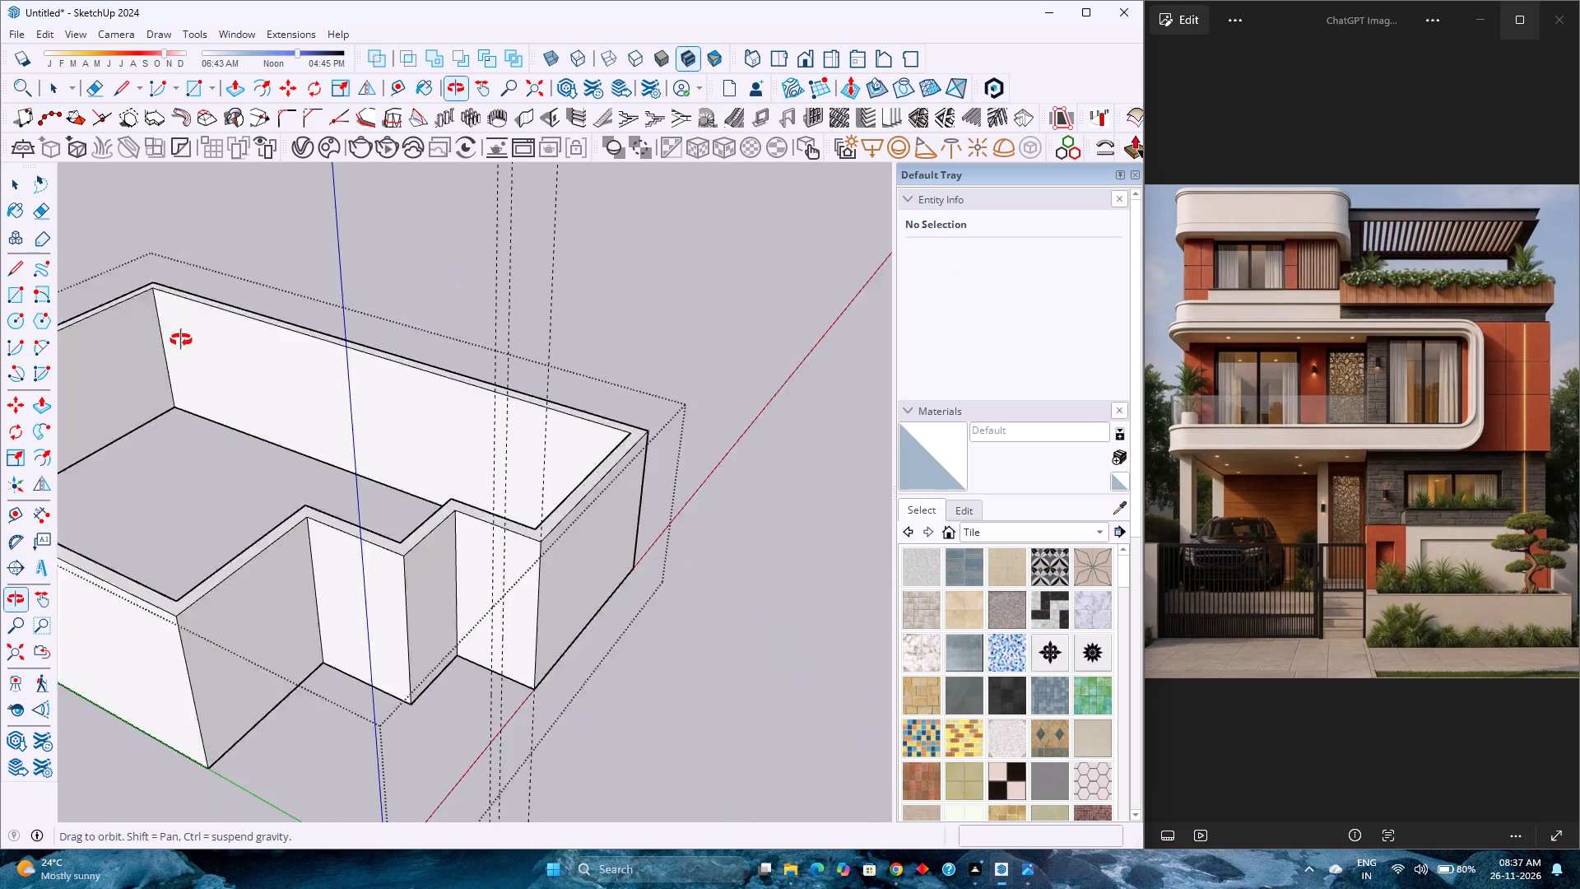
{"action": "middle_click_drag", "start_coordinate": [181, 340], "coordinate": [184, 327]}
{"action": "scroll", "coordinate": [380, 459], "scroll_direction": "down", "scroll_amount": 4}
{"action": "middle_click_drag", "start_coordinate": [383, 461], "coordinate": [613, 591], "text": "shift"}
{"action": "middle_click_drag", "start_coordinate": [552, 595], "coordinate": [209, 492]}
{"action": "middle_click", "coordinate": [209, 492]}
{"action": "scroll", "coordinate": [434, 724], "scroll_direction": "up", "scroll_amount": 1}
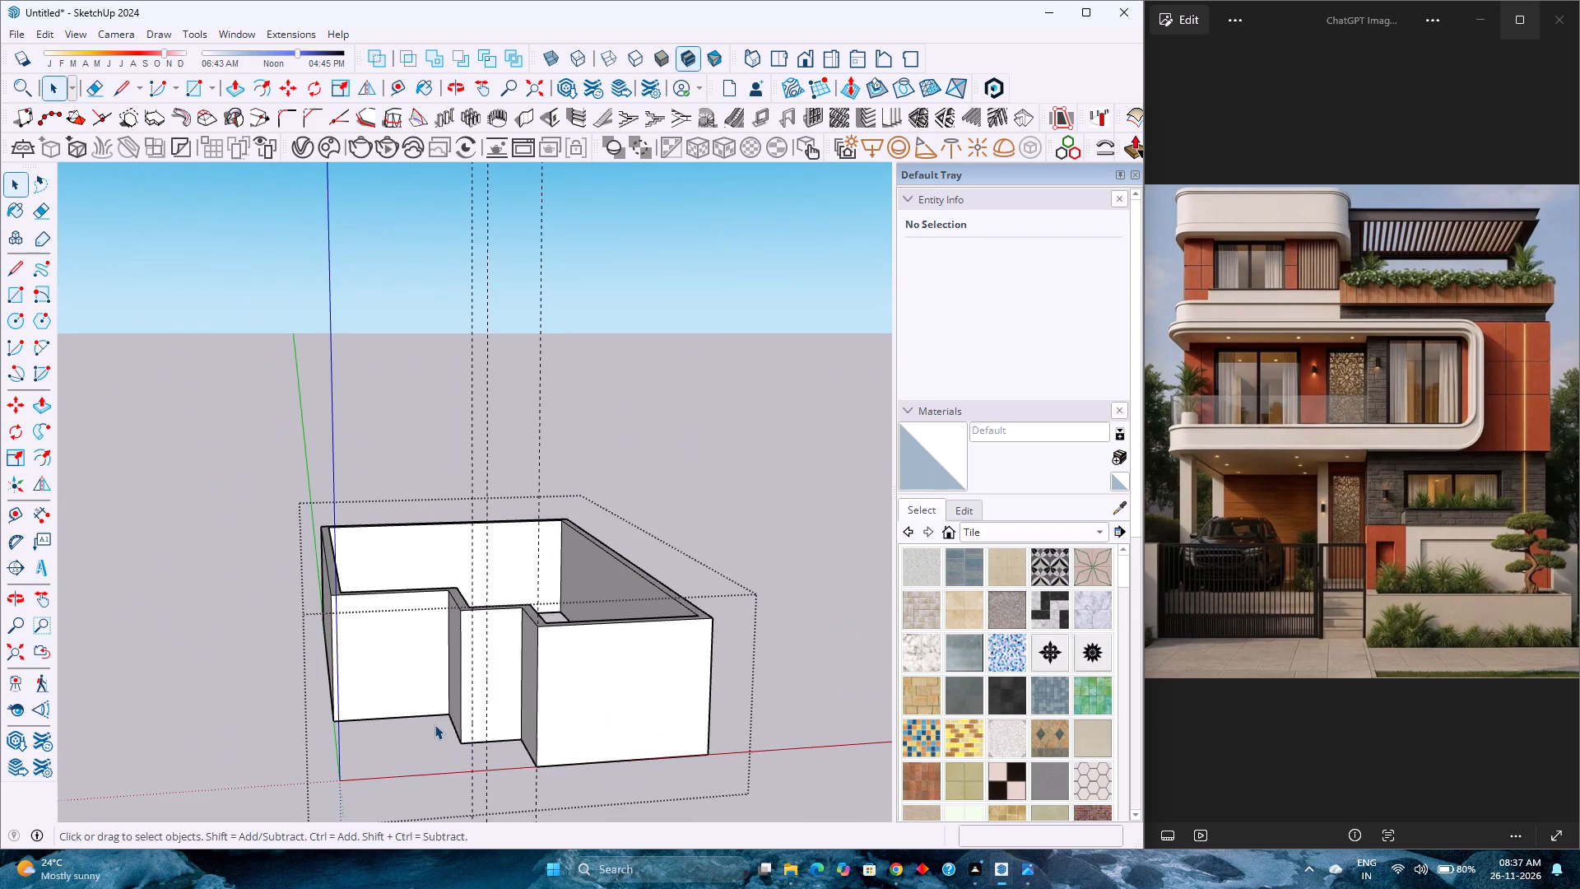
{"action": "scroll", "coordinate": [434, 724], "scroll_direction": "up", "scroll_amount": 1}
{"action": "middle_click_drag", "start_coordinate": [491, 727], "coordinate": [502, 514], "text": "shift"}
{"action": "left_click_drag", "start_coordinate": [530, 640], "coordinate": [524, 640]}
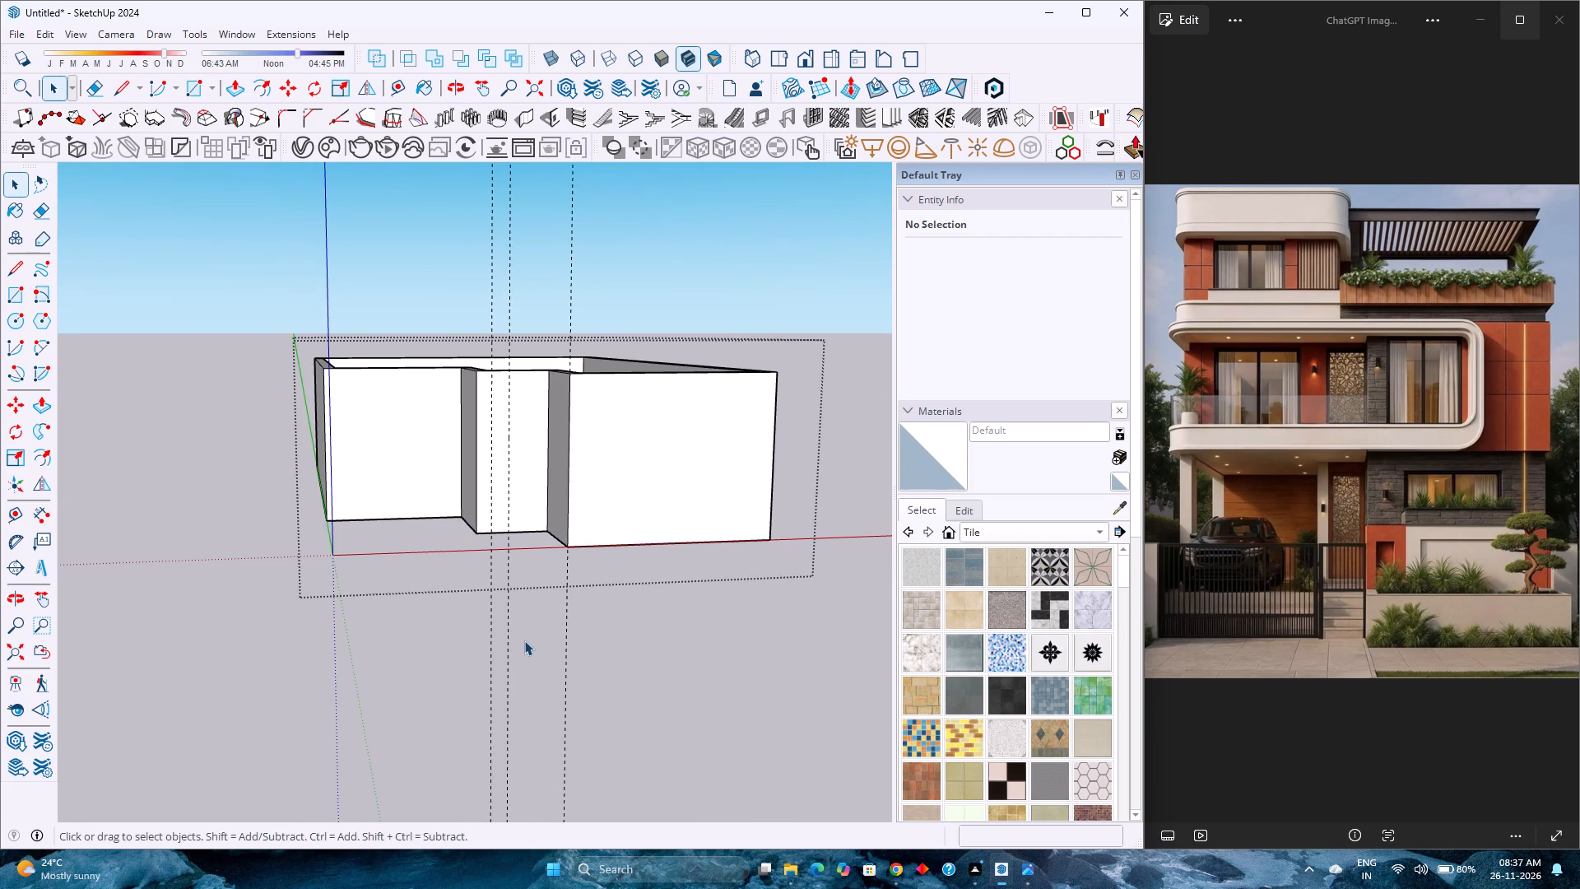
{"action": "left_click_drag", "start_coordinate": [524, 640], "coordinate": [386, 645]}
{"action": "key", "text": "m"}
{"action": "scroll", "coordinate": [437, 594], "scroll_direction": "up", "scroll_amount": 2}
{"action": "middle_click_drag", "start_coordinate": [437, 594], "coordinate": [528, 661]}
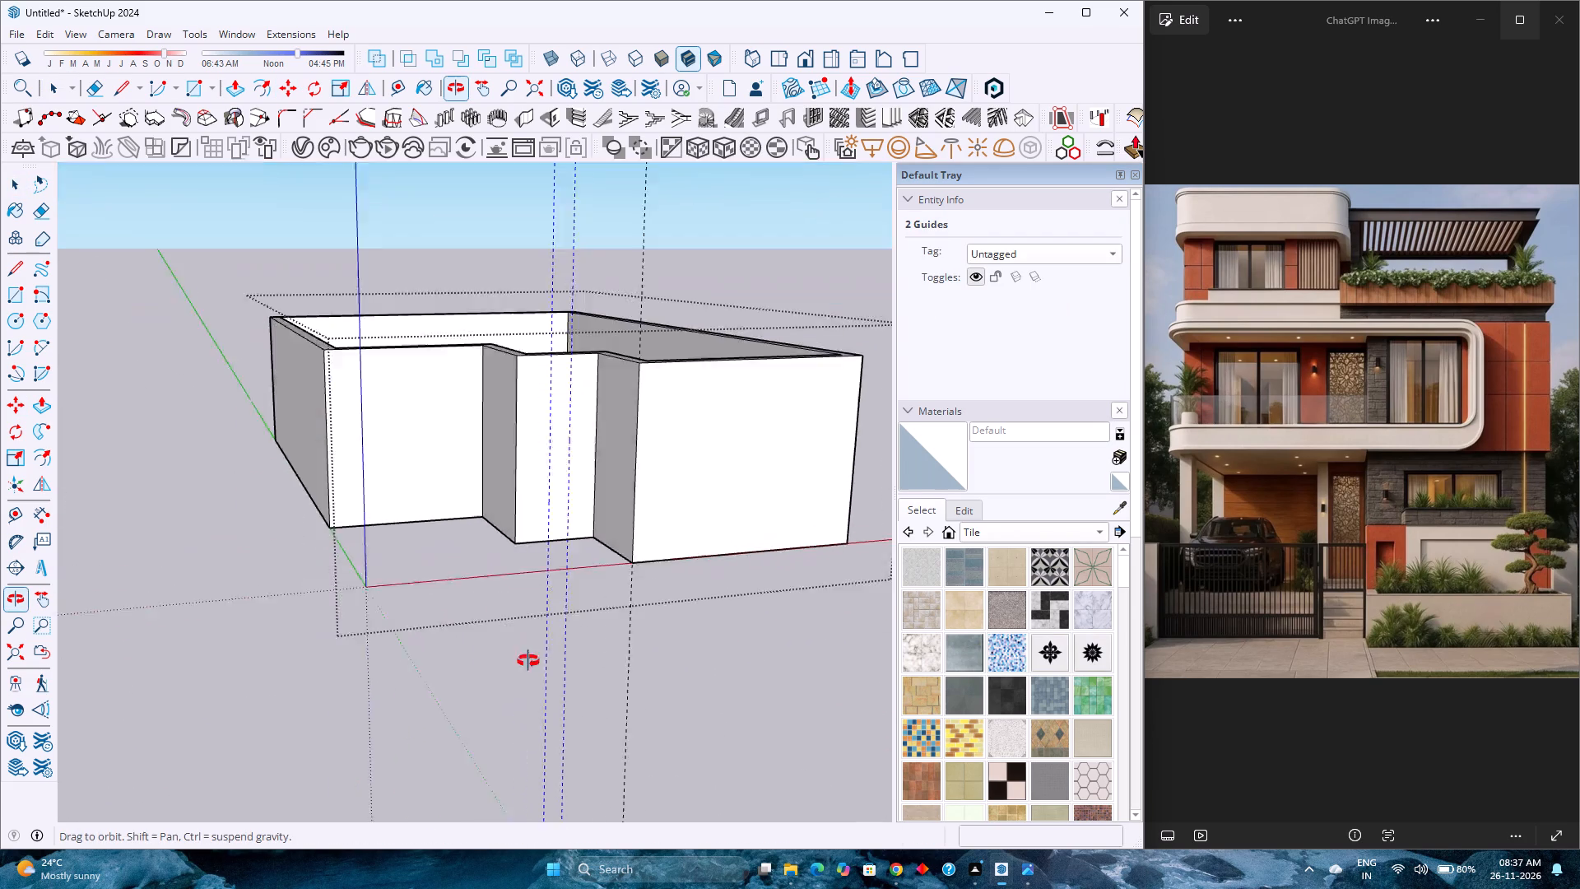
{"action": "middle_click_drag", "start_coordinate": [528, 661], "coordinate": [736, 791]}
{"action": "scroll", "coordinate": [760, 603], "scroll_direction": "up", "scroll_amount": 4}
{"action": "left_click", "coordinate": [757, 580]}
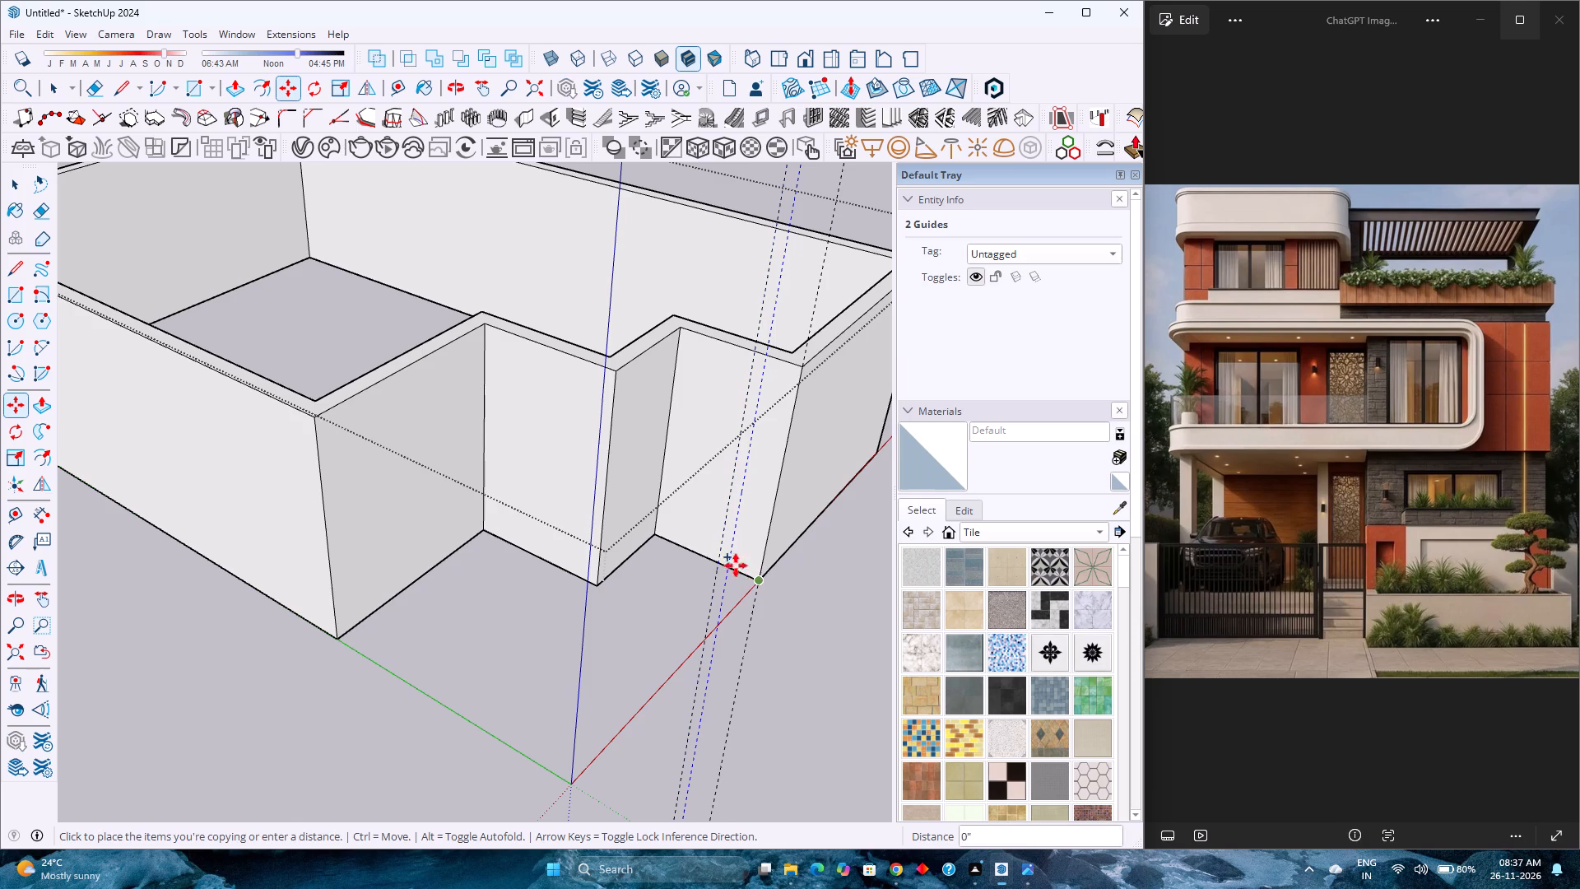
{"action": "left_click", "coordinate": [657, 531]}
Delete the two original closely spaced vertical guides in front of the recess, keeping the copied pair.
{"action": "middle_click_drag", "start_coordinate": [650, 645], "coordinate": [418, 580]}
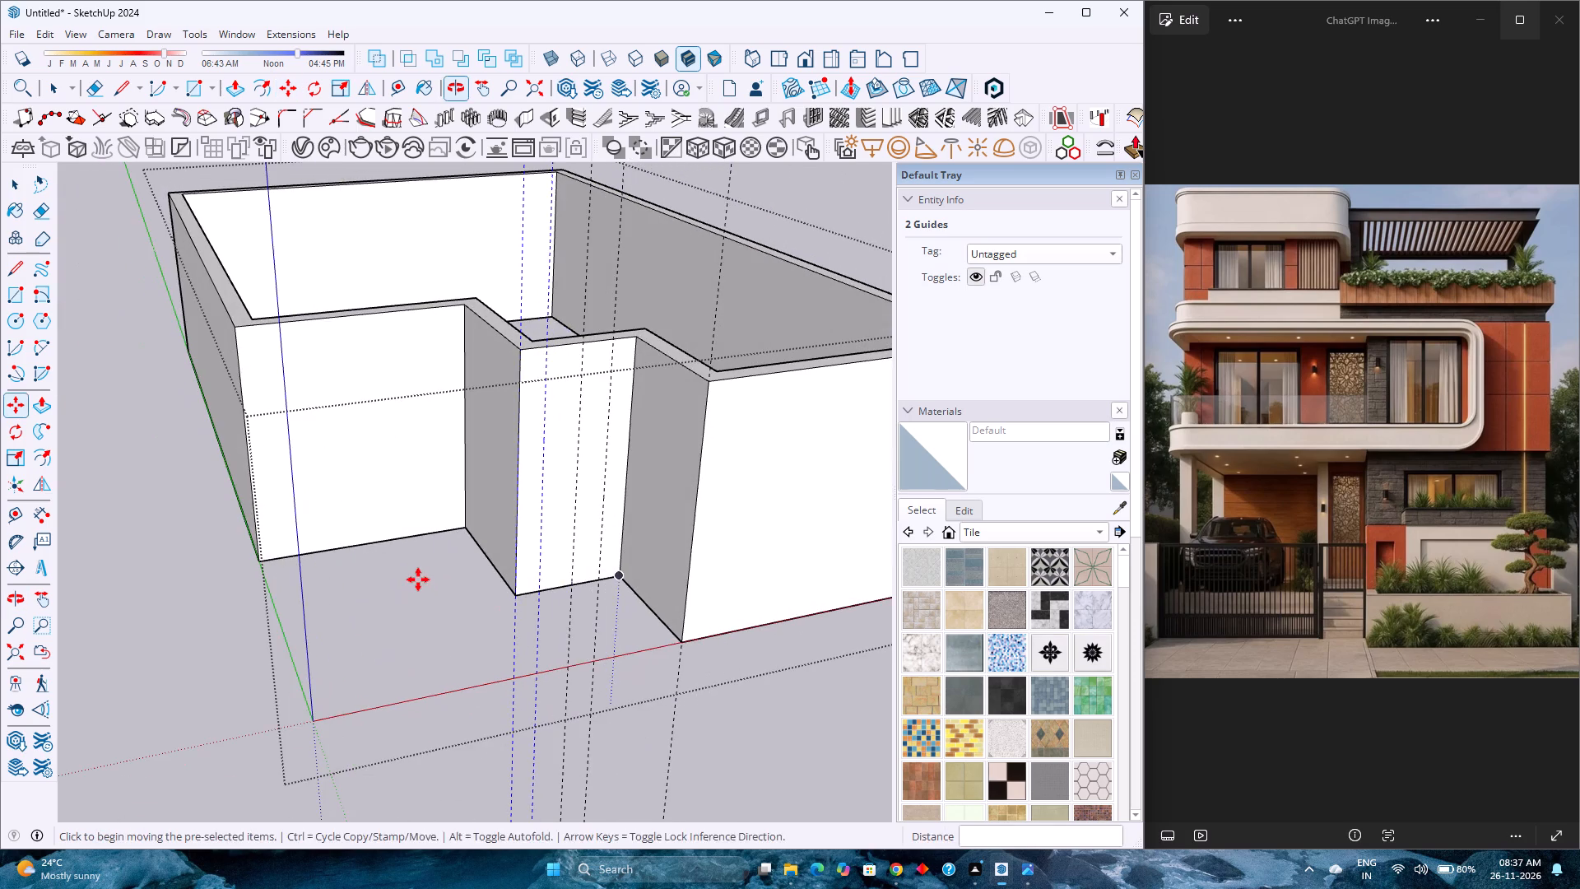
{"action": "key", "text": "space"}
{"action": "scroll", "coordinate": [418, 579], "scroll_direction": "down", "scroll_amount": 4}
{"action": "key", "text": "Escape"}
{"action": "middle_click_drag", "start_coordinate": [450, 642], "coordinate": [349, 600]}
{"action": "middle_click_drag", "start_coordinate": [387, 630], "coordinate": [738, 681]}
{"action": "scroll", "coordinate": [705, 688], "scroll_direction": "up", "scroll_amount": 3}
{"action": "left_click_drag", "start_coordinate": [695, 683], "coordinate": [644, 676]}
{"action": "double_click", "coordinate": [756, 448]}
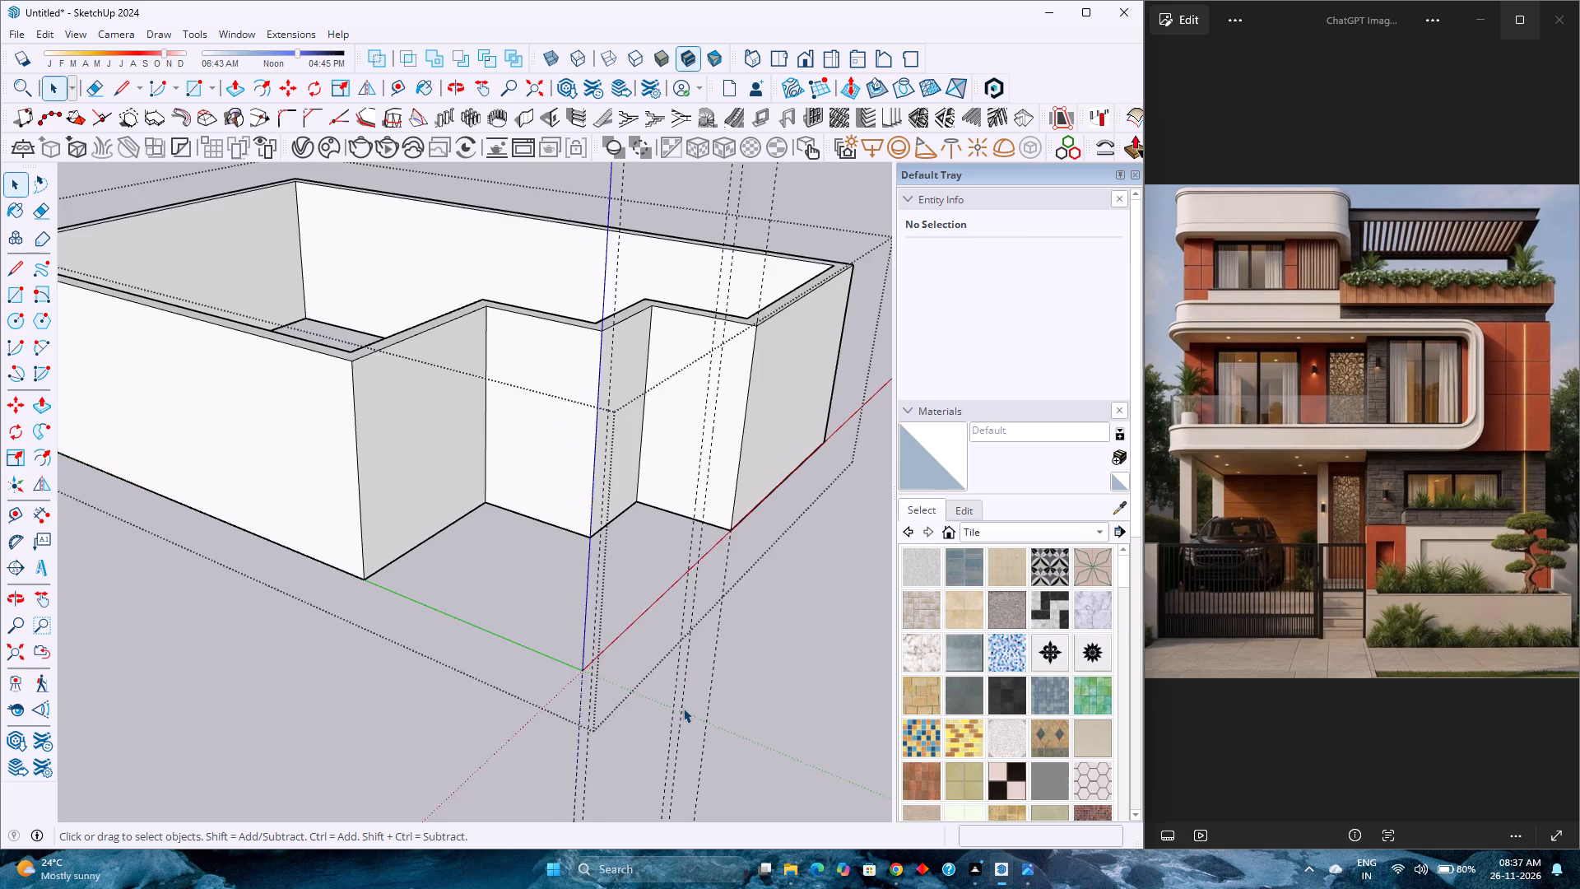
{"action": "scroll", "coordinate": [683, 708], "scroll_direction": "up", "scroll_amount": 3}
{"action": "right_click", "coordinate": [683, 710]}
{"action": "key", "text": "Escape"}
{"action": "left_click", "coordinate": [797, 375]}
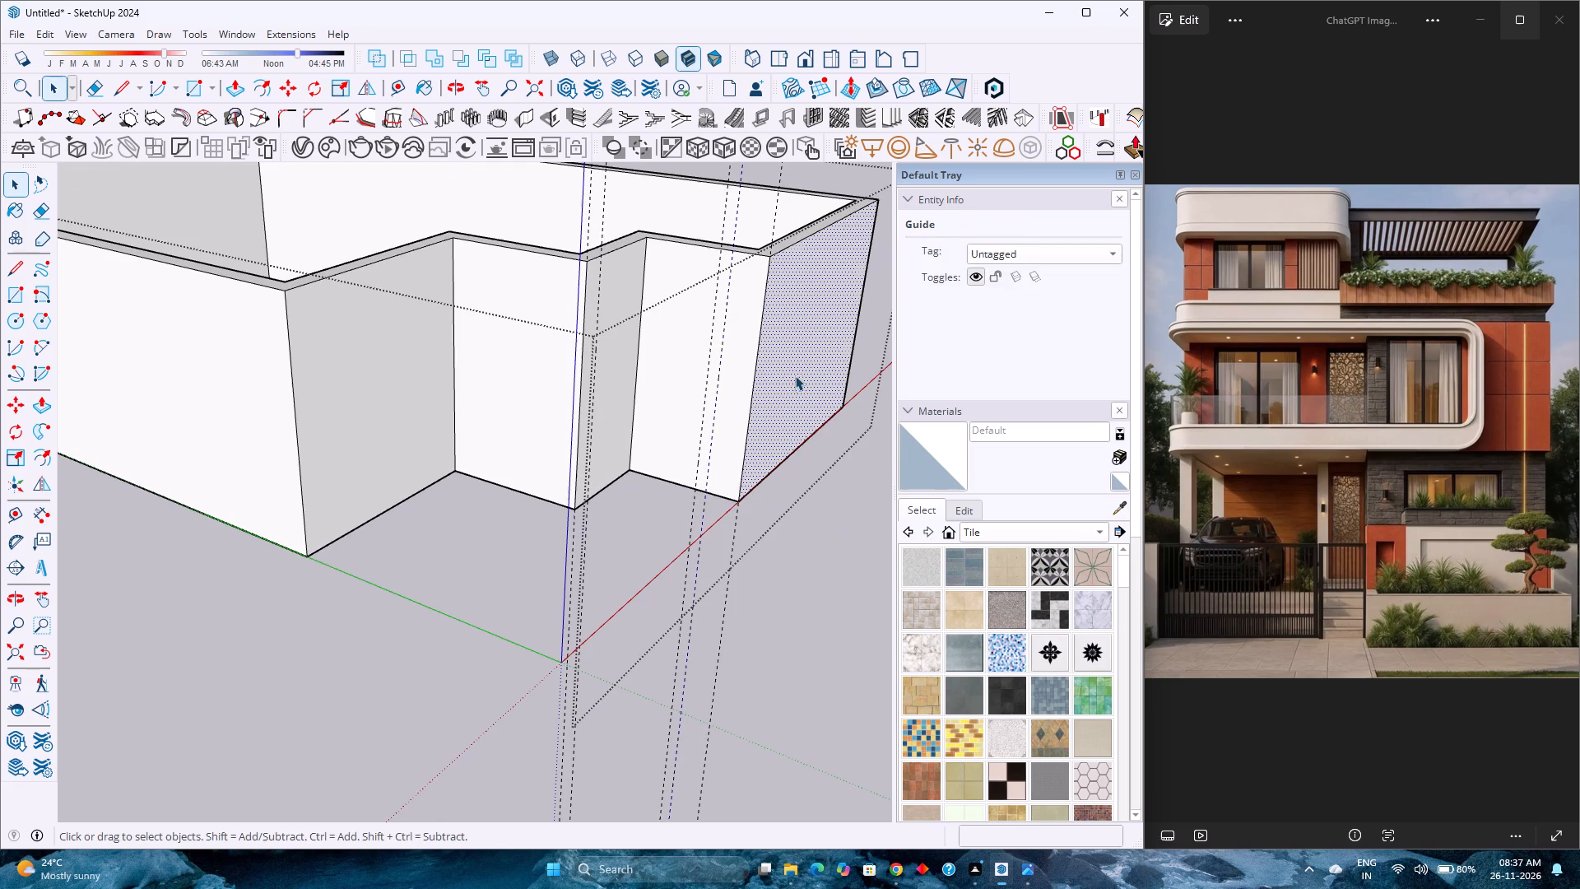
{"action": "left_click_drag", "start_coordinate": [704, 604], "coordinate": [667, 612]}
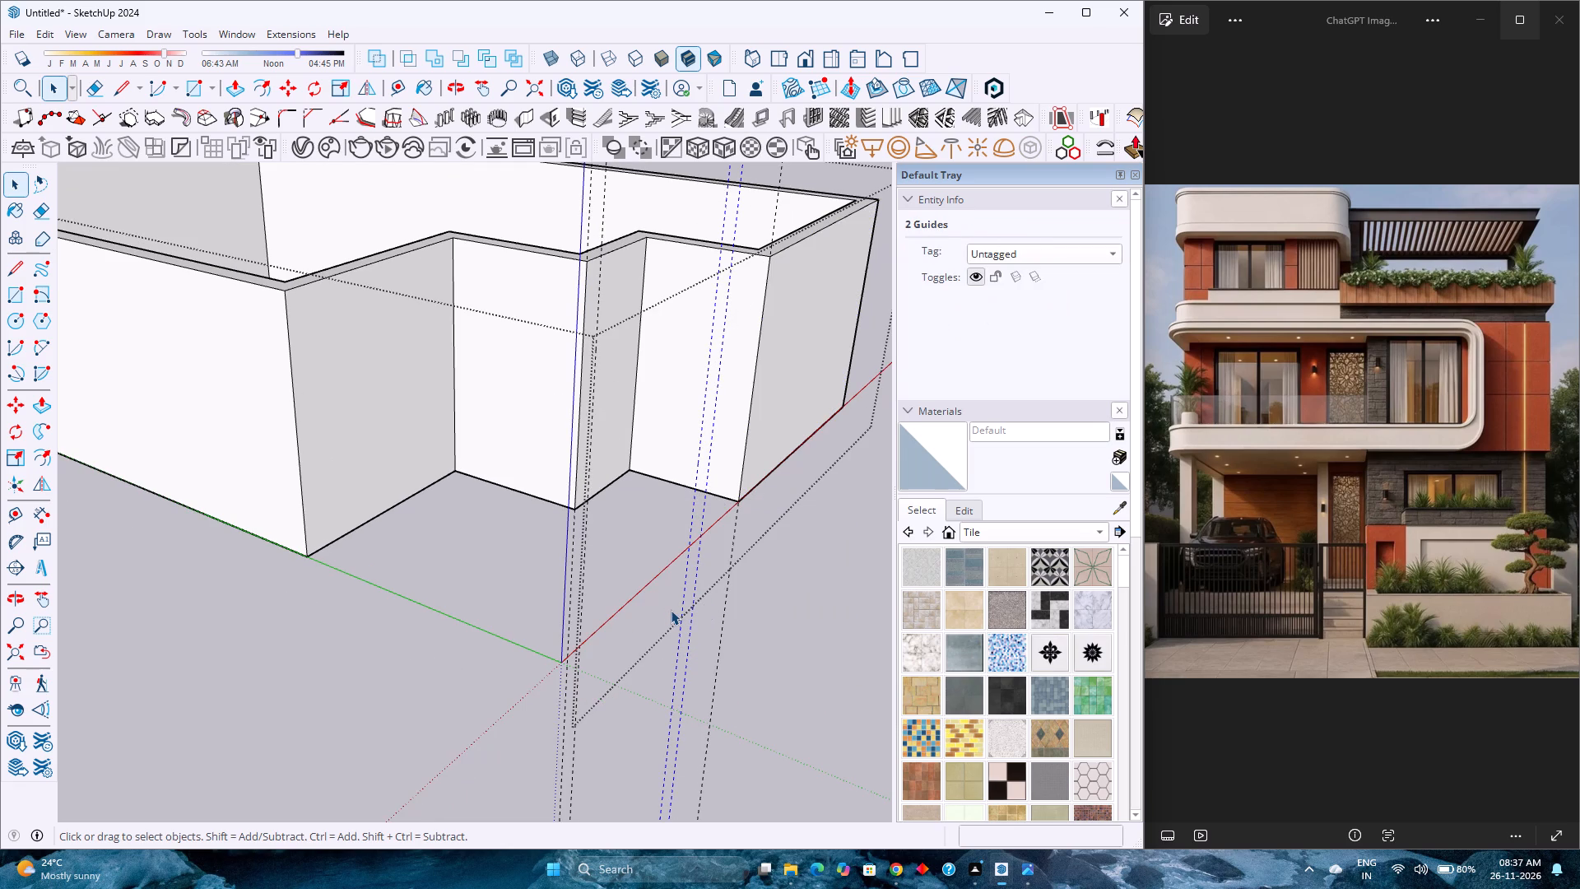
{"action": "key", "text": "Delete"}
Examine the stepped front walls and remaining guides at eye level and from above.
{"action": "scroll", "coordinate": [675, 606], "scroll_direction": "down", "scroll_amount": 4}
{"action": "middle_click_drag", "start_coordinate": [675, 606], "coordinate": [305, 538]}
{"action": "scroll", "coordinate": [337, 514], "scroll_direction": "up", "scroll_amount": 8}
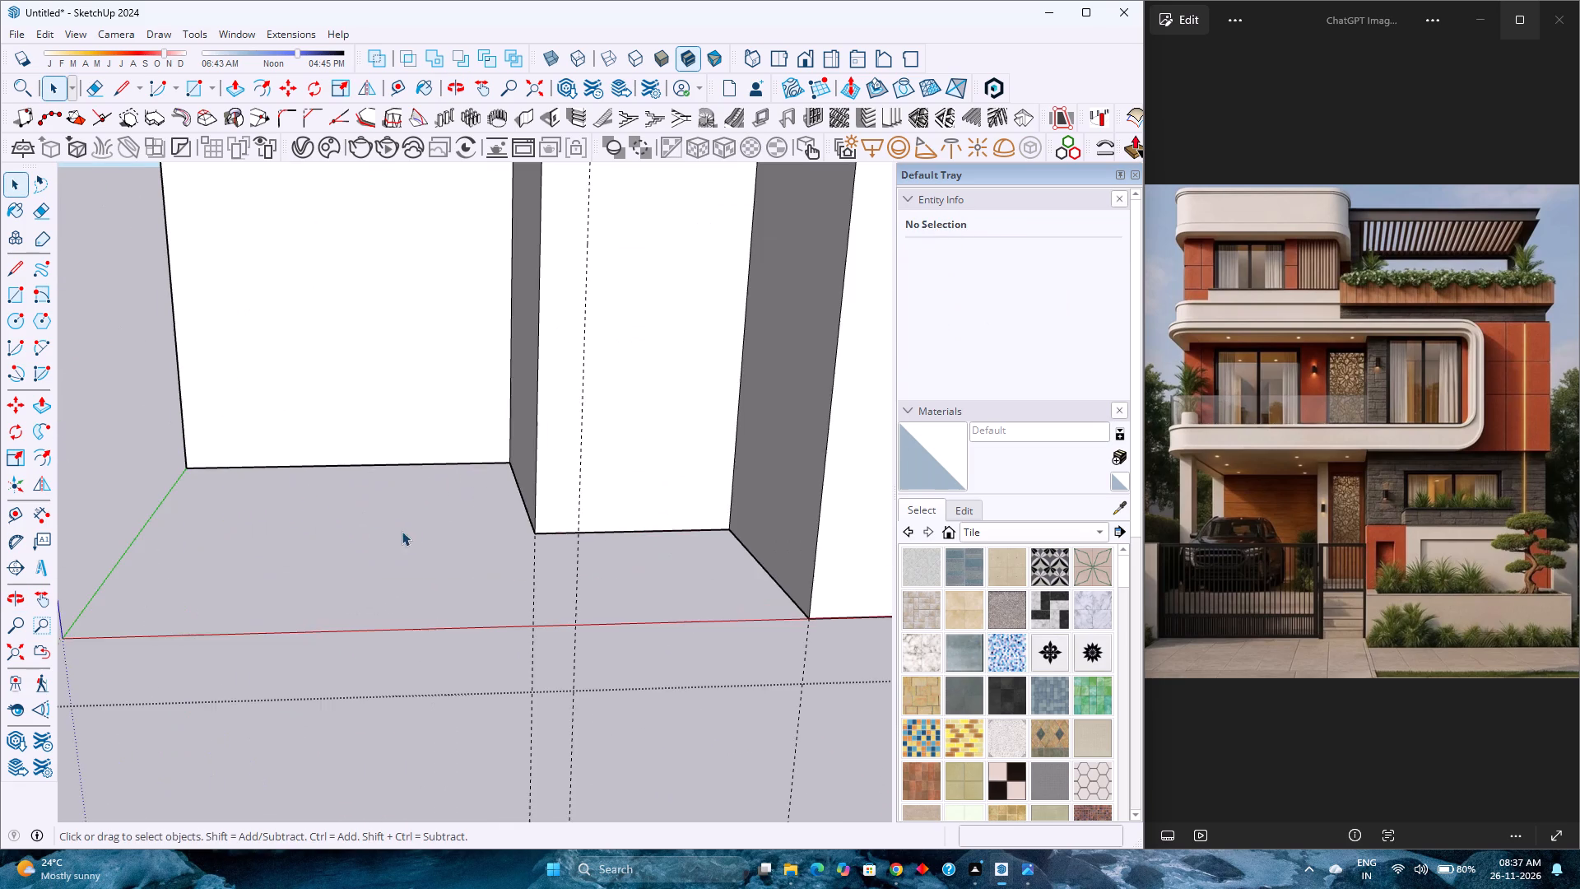
{"action": "scroll", "coordinate": [513, 545], "scroll_direction": "up", "scroll_amount": 1, "text": "shift"}
{"action": "middle_click_drag", "start_coordinate": [524, 549], "coordinate": [555, 659], "text": "shift"}
{"action": "scroll", "coordinate": [537, 637], "scroll_direction": "down", "scroll_amount": 3}
{"action": "middle_click_drag", "start_coordinate": [532, 633], "coordinate": [416, 579]}
{"action": "scroll", "coordinate": [416, 579], "scroll_direction": "down", "scroll_amount": 4}
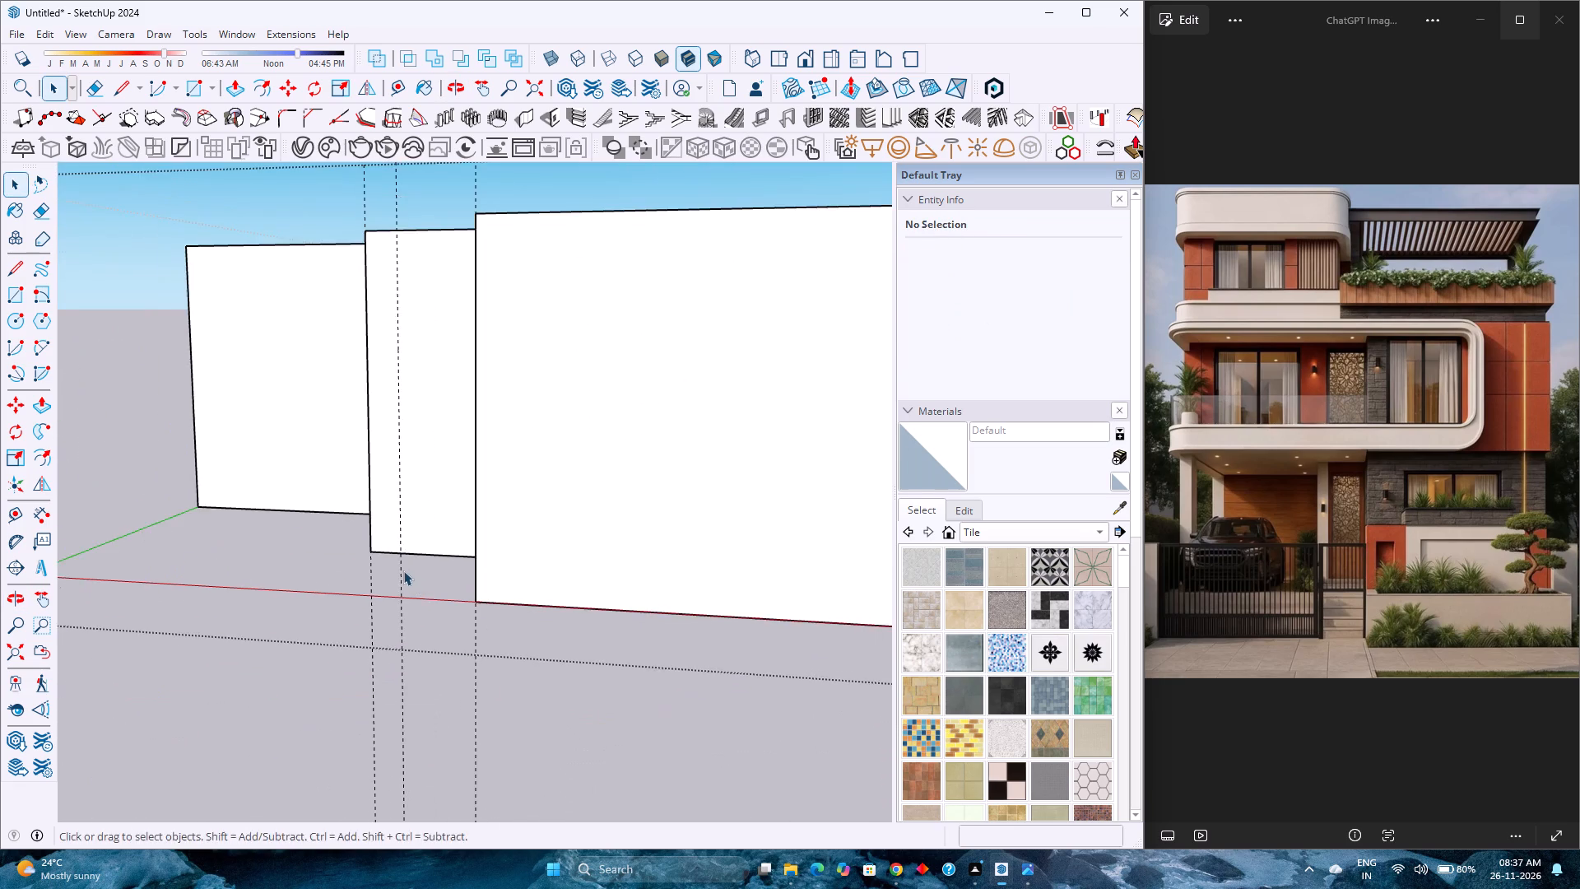
{"action": "scroll", "coordinate": [403, 570], "scroll_direction": "down", "scroll_amount": 2}
{"action": "middle_click_drag", "start_coordinate": [391, 570], "coordinate": [495, 654], "text": "shift"}
{"action": "middle_click_drag", "start_coordinate": [457, 623], "coordinate": [548, 598]}
{"action": "scroll", "coordinate": [549, 598], "scroll_direction": "up", "scroll_amount": 4}
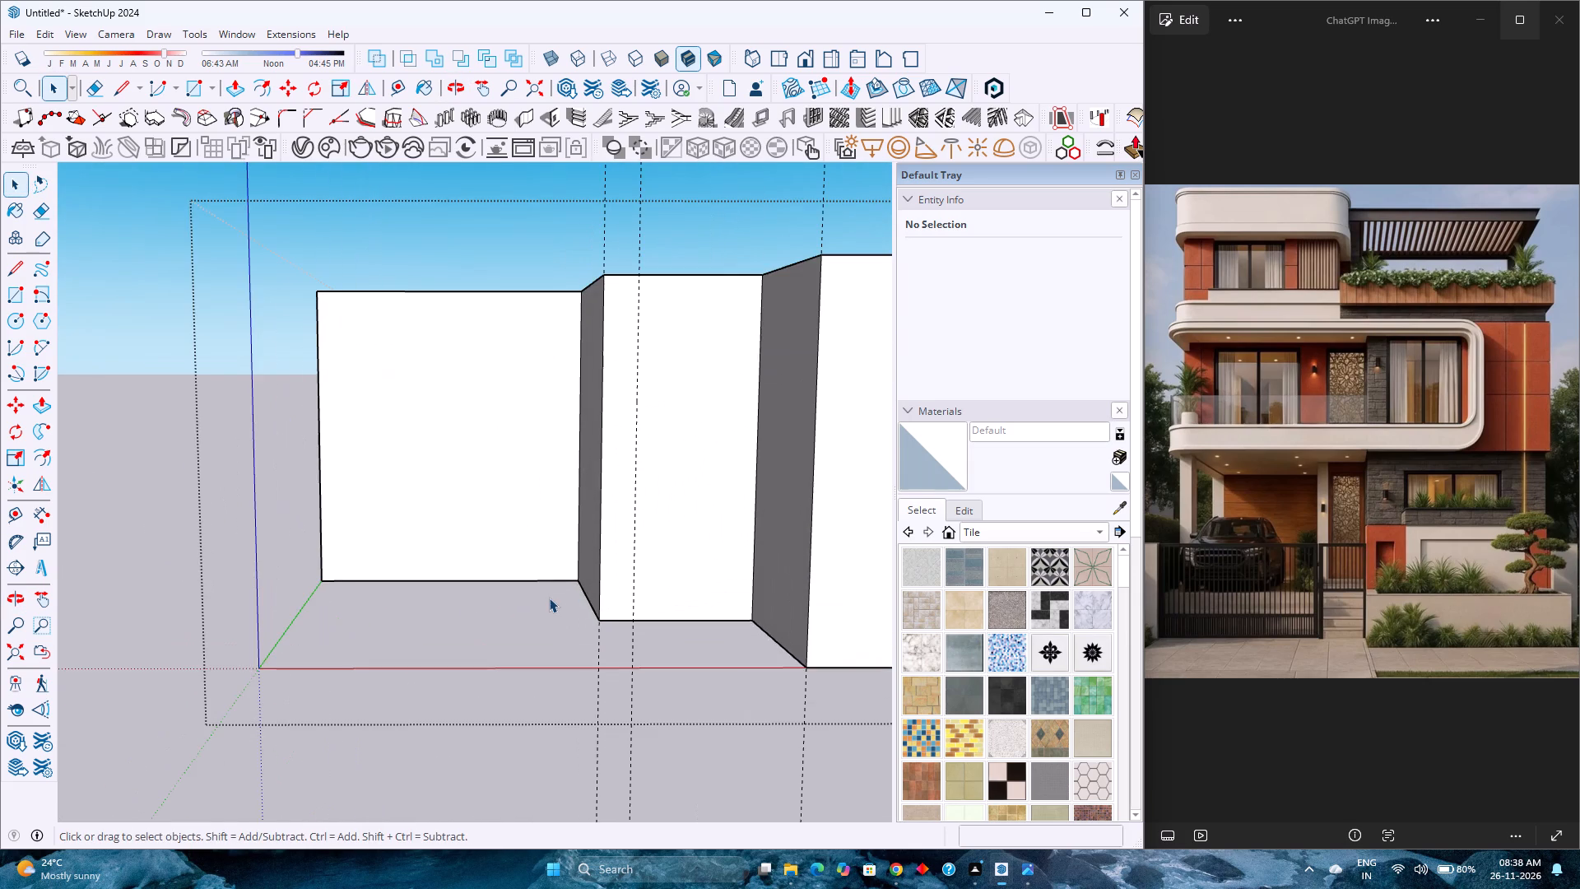
{"action": "scroll", "coordinate": [580, 590], "scroll_direction": "down", "scroll_amount": 1}
{"action": "middle_click_drag", "start_coordinate": [618, 579], "coordinate": [519, 635], "text": "shift"}
{"action": "scroll", "coordinate": [512, 635], "scroll_direction": "down", "scroll_amount": 2}
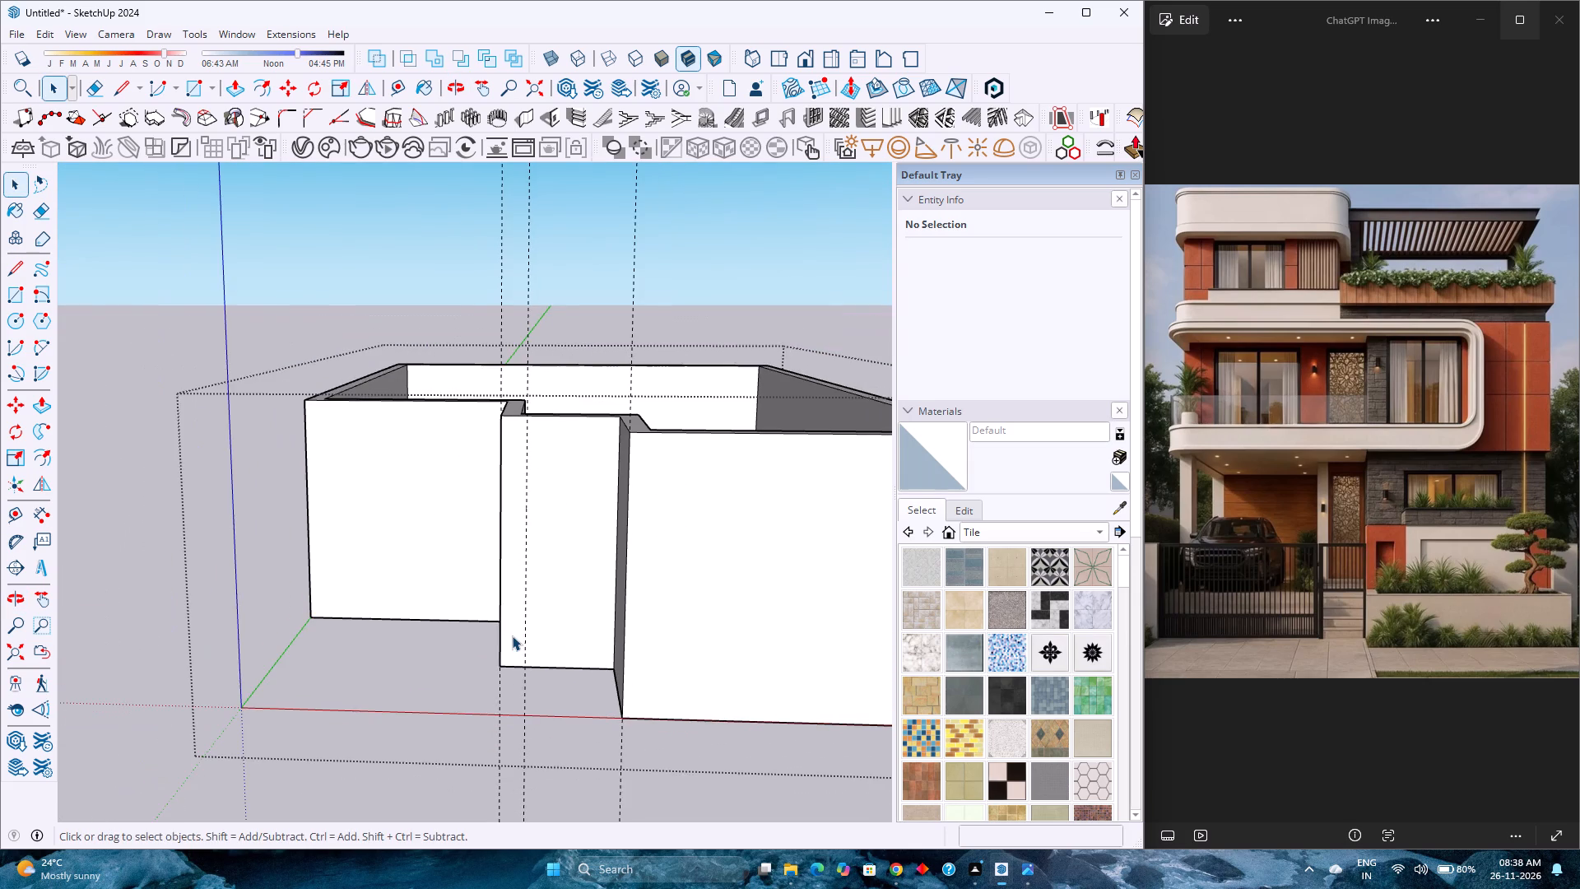
{"action": "scroll", "coordinate": [512, 635], "scroll_direction": "down", "scroll_amount": 4}
{"action": "scroll", "coordinate": [493, 682], "scroll_direction": "up", "scroll_amount": 10}
{"action": "middle_click_drag", "start_coordinate": [568, 654], "coordinate": [568, 690]}
{"action": "scroll", "coordinate": [568, 688], "scroll_direction": "down", "scroll_amount": 2}
{"action": "scroll", "coordinate": [568, 688], "scroll_direction": "up", "scroll_amount": 3}
{"action": "scroll", "coordinate": [568, 688], "scroll_direction": "down", "scroll_amount": 15}
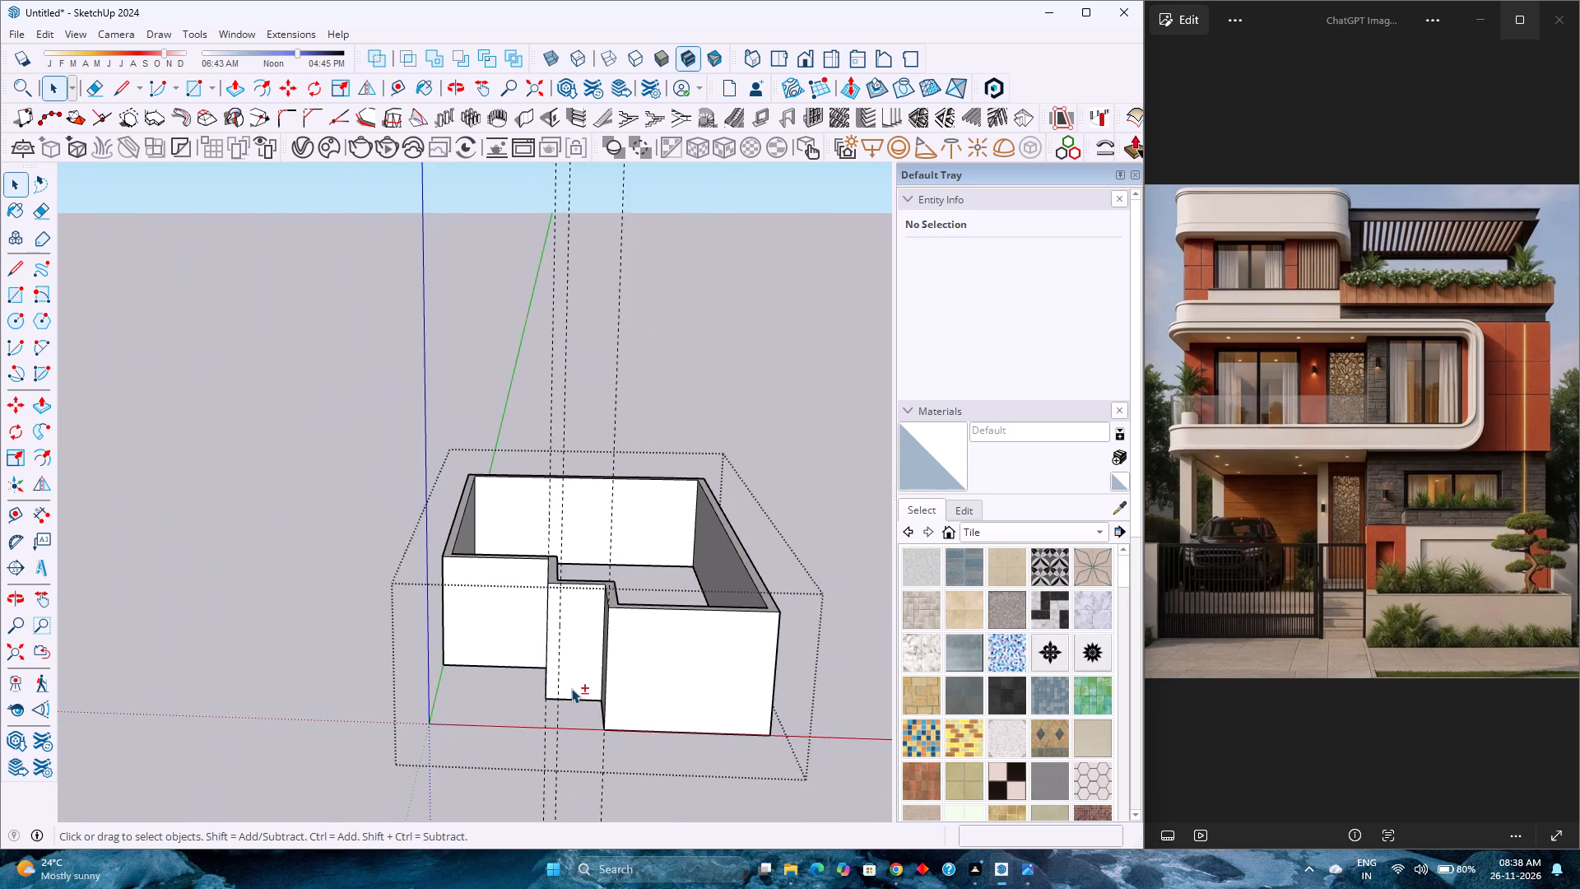
{"action": "middle_click_drag", "start_coordinate": [571, 688], "coordinate": [551, 608], "text": "shift"}
{"action": "middle_click_drag", "start_coordinate": [596, 673], "coordinate": [561, 566]}
{"action": "middle_click", "coordinate": [561, 566]}
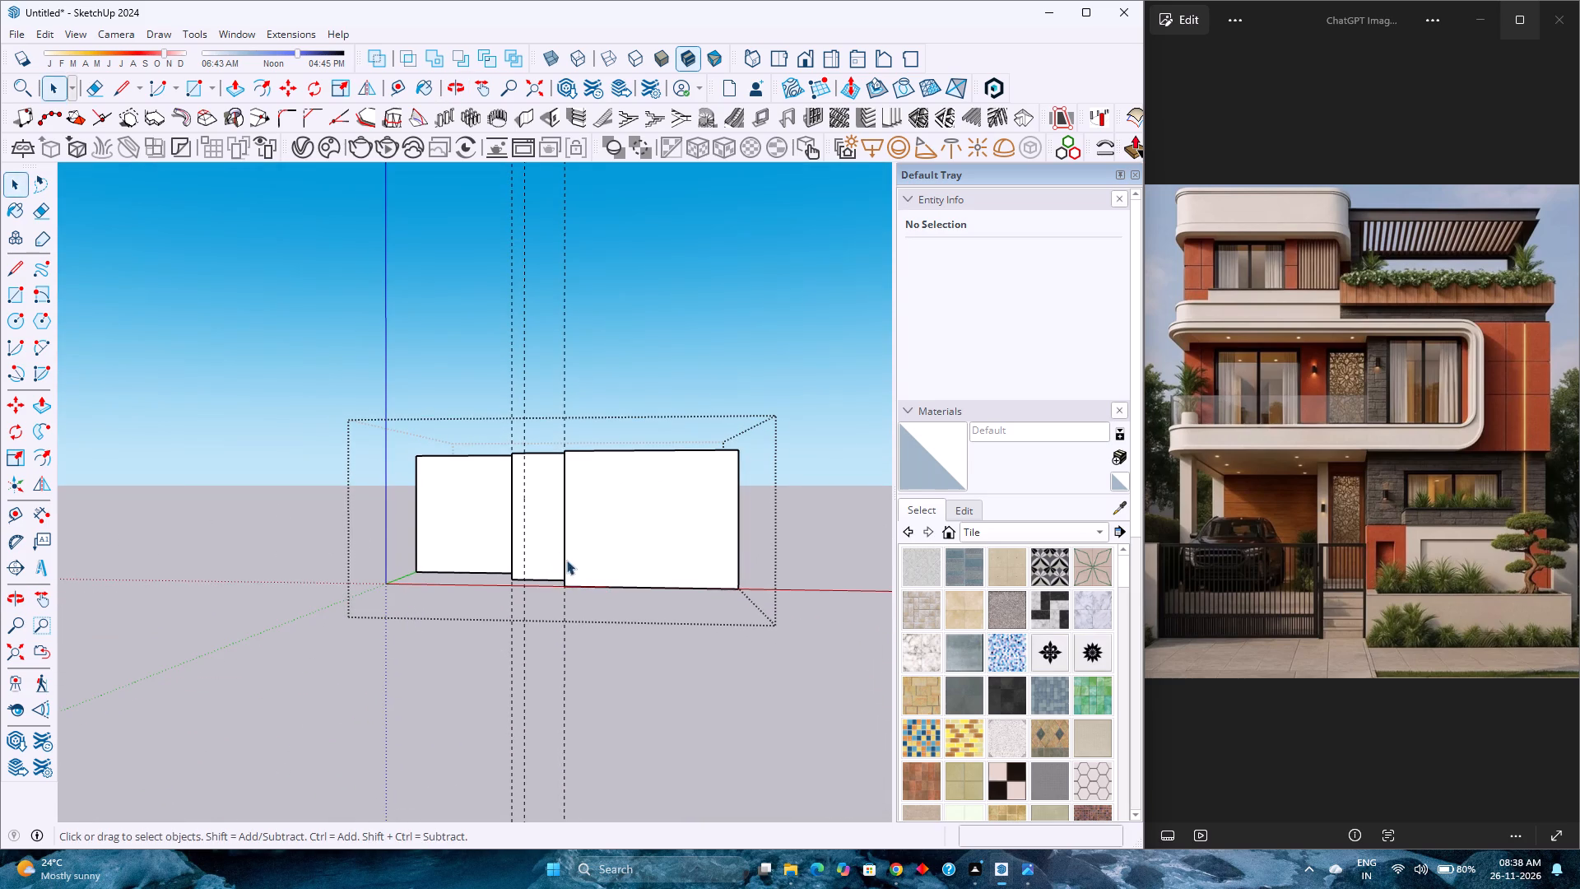
{"action": "middle_click_drag", "start_coordinate": [567, 561], "coordinate": [560, 816]}
{"action": "middle_click", "coordinate": [560, 816]}
{"action": "scroll", "coordinate": [548, 536], "scroll_direction": "up", "scroll_amount": 5}
{"action": "scroll", "coordinate": [566, 621], "scroll_direction": "up", "scroll_amount": 4}
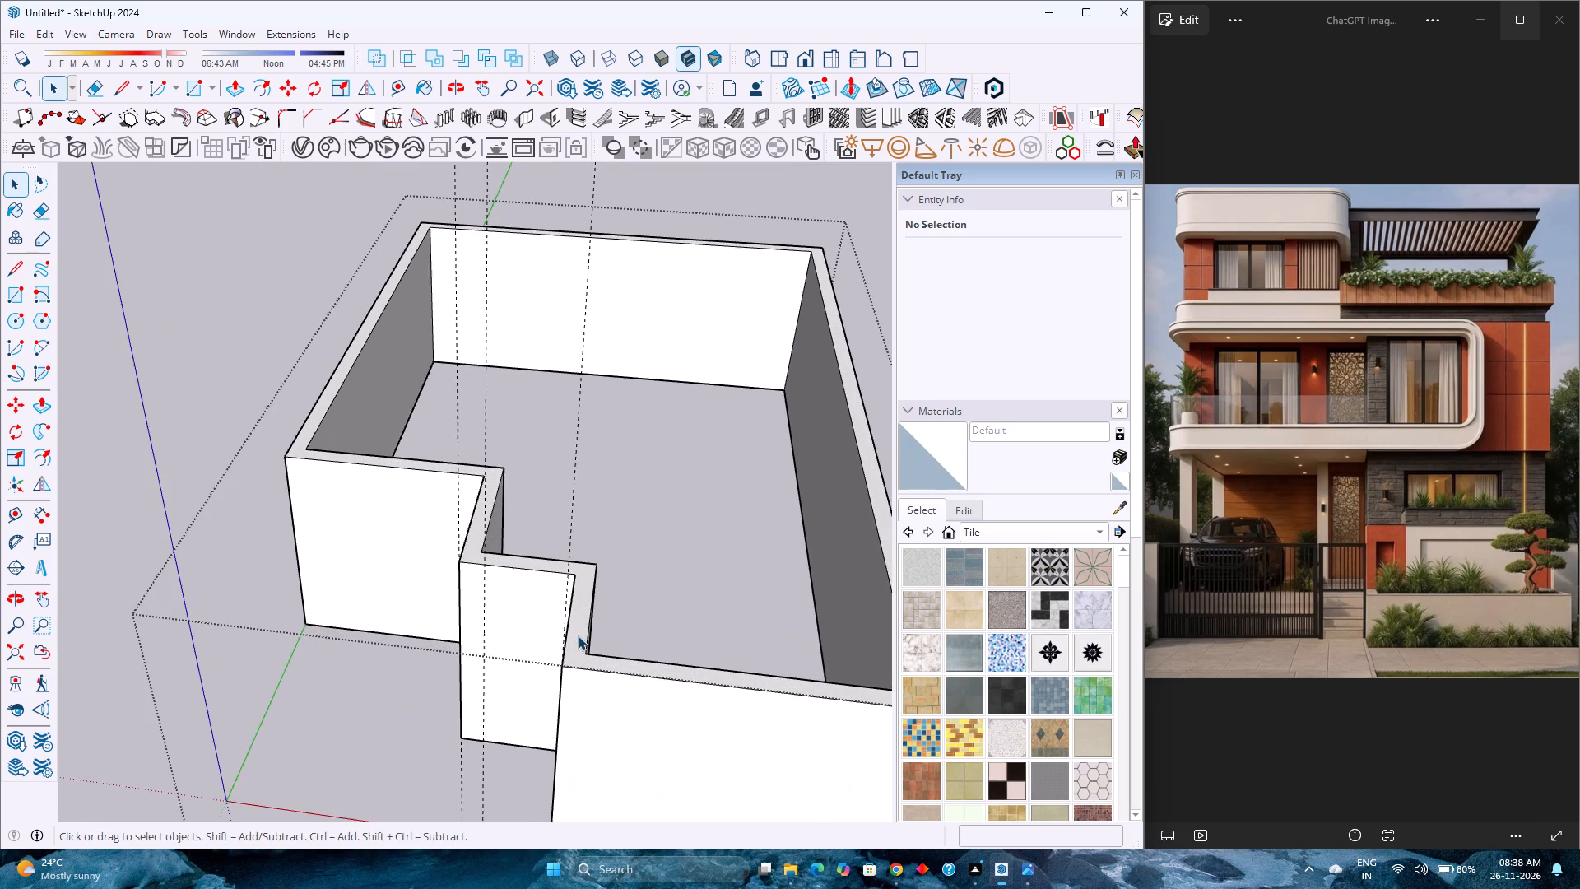
{"action": "scroll", "coordinate": [578, 635], "scroll_direction": "up", "scroll_amount": 3}
{"action": "middle_click_drag", "start_coordinate": [584, 636], "coordinate": [677, 626]}
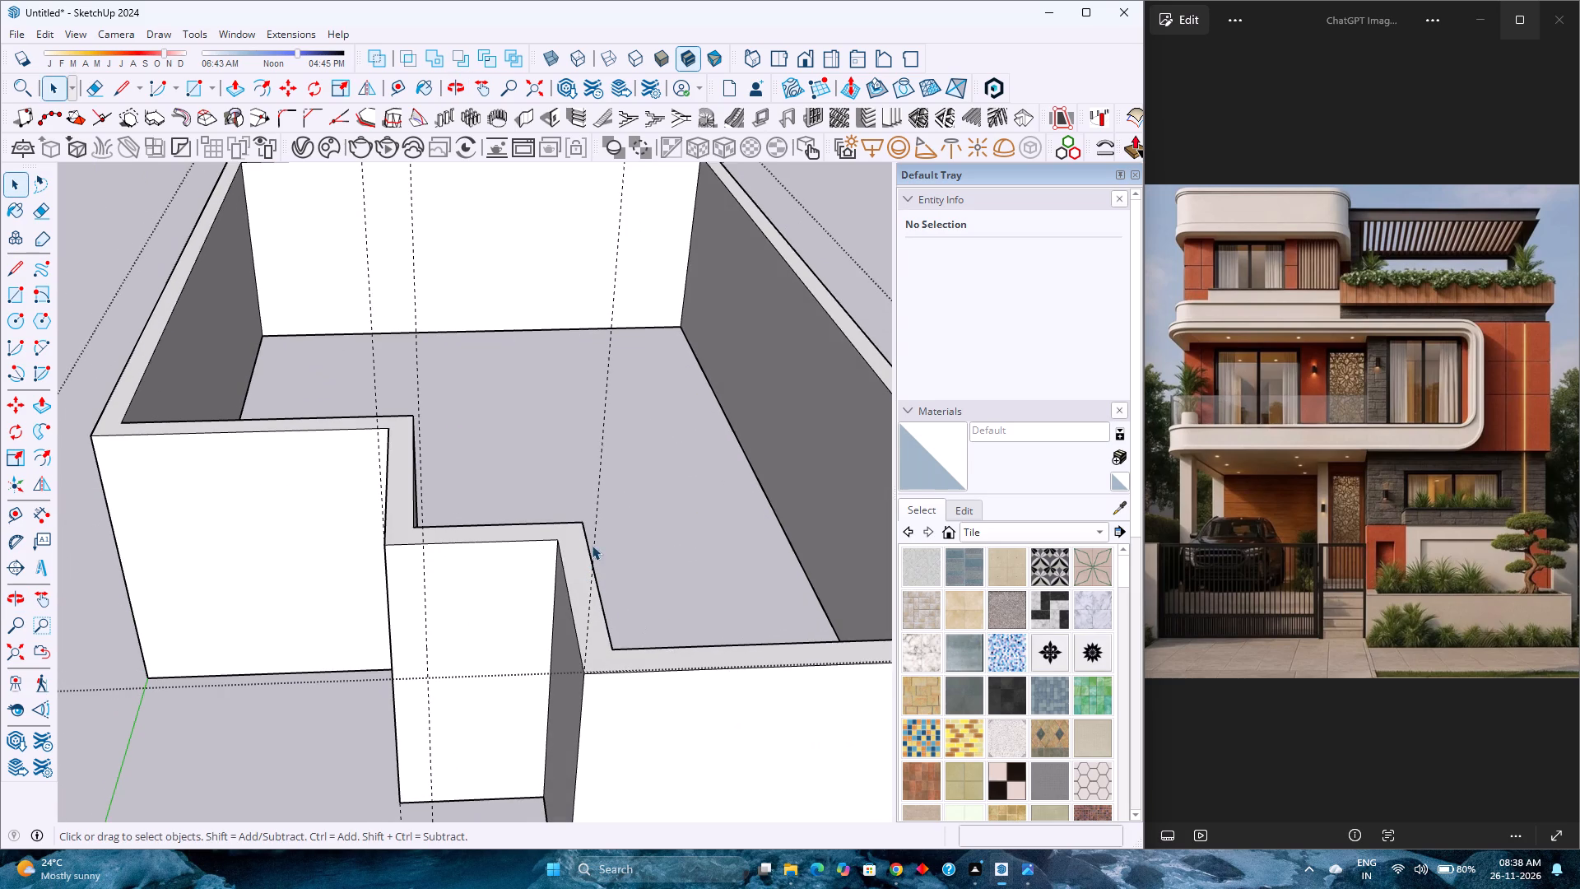
Delete the remaining vertical guide beside the corner between the middle recessed wall and the foremost front wall.
{"action": "left_click", "coordinate": [595, 538]}
{"action": "key", "text": "Delete"}
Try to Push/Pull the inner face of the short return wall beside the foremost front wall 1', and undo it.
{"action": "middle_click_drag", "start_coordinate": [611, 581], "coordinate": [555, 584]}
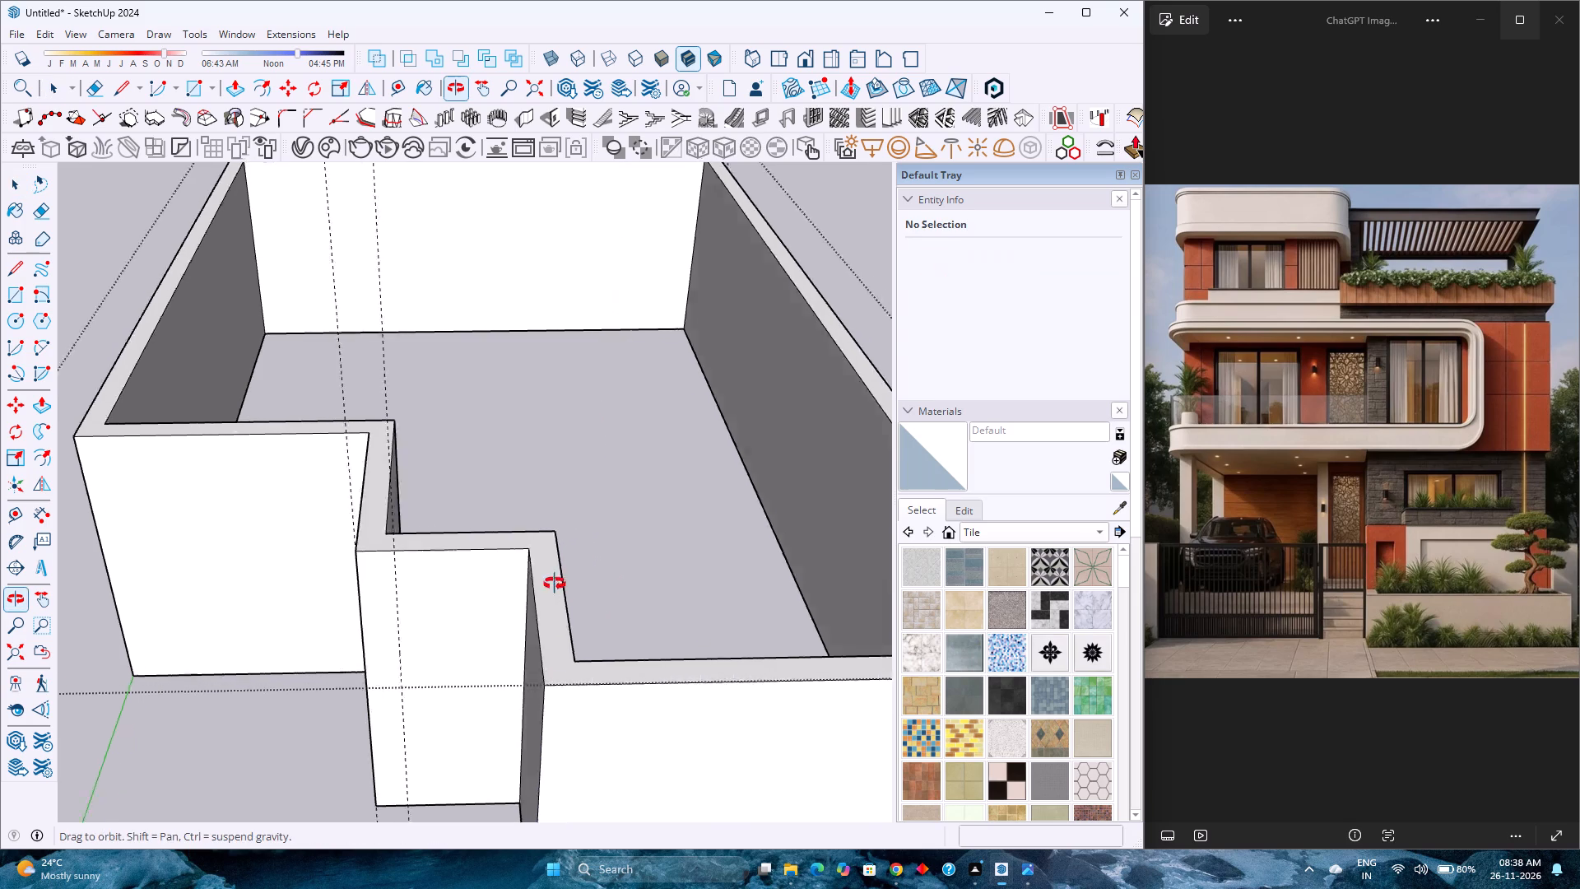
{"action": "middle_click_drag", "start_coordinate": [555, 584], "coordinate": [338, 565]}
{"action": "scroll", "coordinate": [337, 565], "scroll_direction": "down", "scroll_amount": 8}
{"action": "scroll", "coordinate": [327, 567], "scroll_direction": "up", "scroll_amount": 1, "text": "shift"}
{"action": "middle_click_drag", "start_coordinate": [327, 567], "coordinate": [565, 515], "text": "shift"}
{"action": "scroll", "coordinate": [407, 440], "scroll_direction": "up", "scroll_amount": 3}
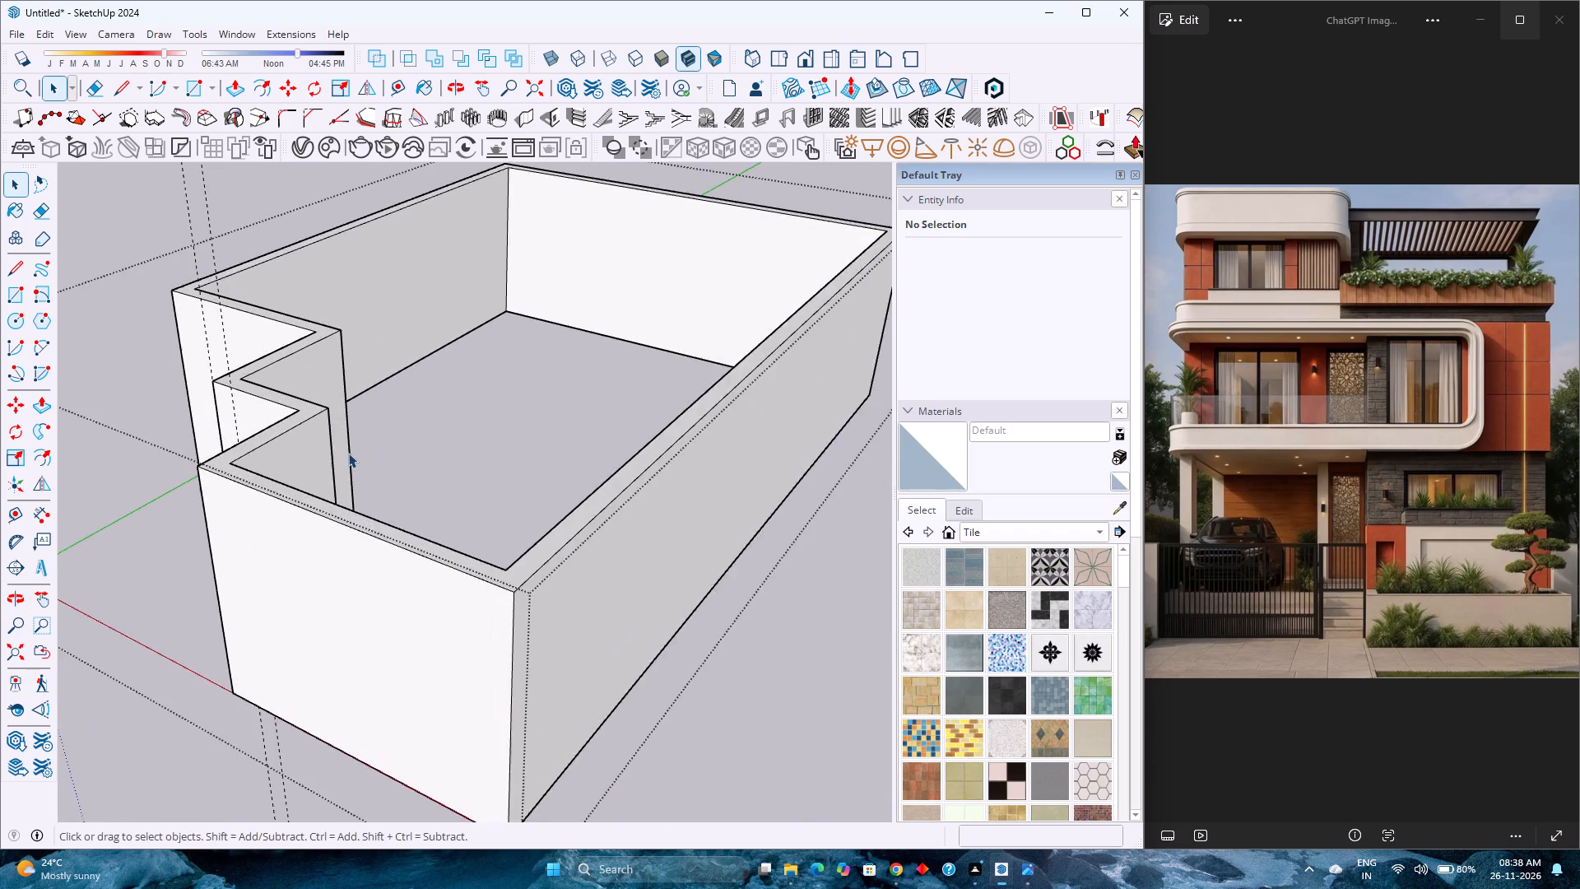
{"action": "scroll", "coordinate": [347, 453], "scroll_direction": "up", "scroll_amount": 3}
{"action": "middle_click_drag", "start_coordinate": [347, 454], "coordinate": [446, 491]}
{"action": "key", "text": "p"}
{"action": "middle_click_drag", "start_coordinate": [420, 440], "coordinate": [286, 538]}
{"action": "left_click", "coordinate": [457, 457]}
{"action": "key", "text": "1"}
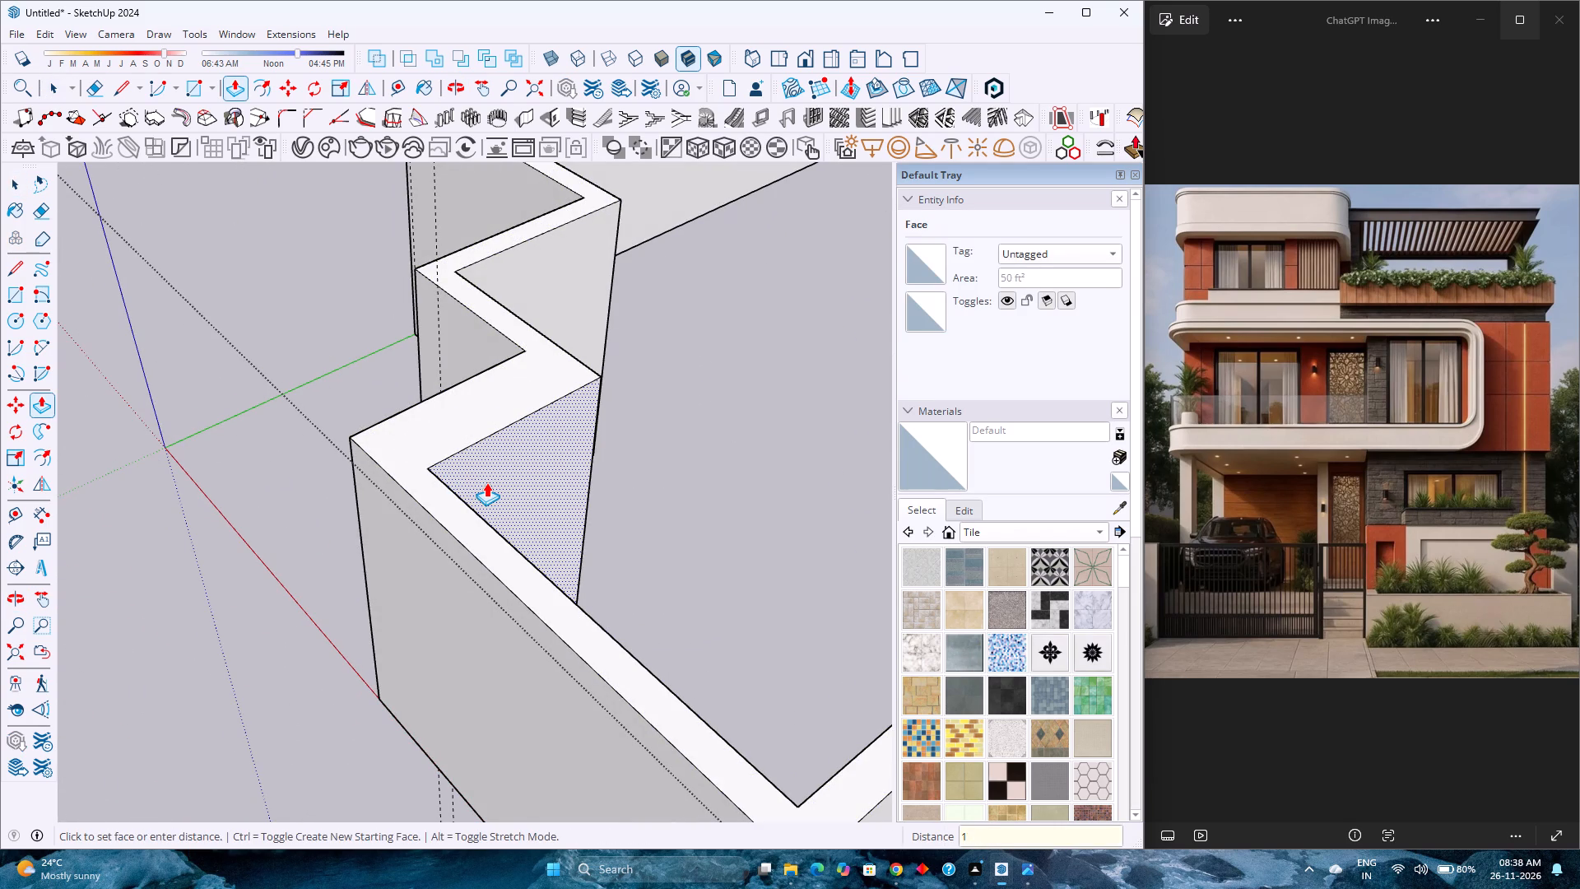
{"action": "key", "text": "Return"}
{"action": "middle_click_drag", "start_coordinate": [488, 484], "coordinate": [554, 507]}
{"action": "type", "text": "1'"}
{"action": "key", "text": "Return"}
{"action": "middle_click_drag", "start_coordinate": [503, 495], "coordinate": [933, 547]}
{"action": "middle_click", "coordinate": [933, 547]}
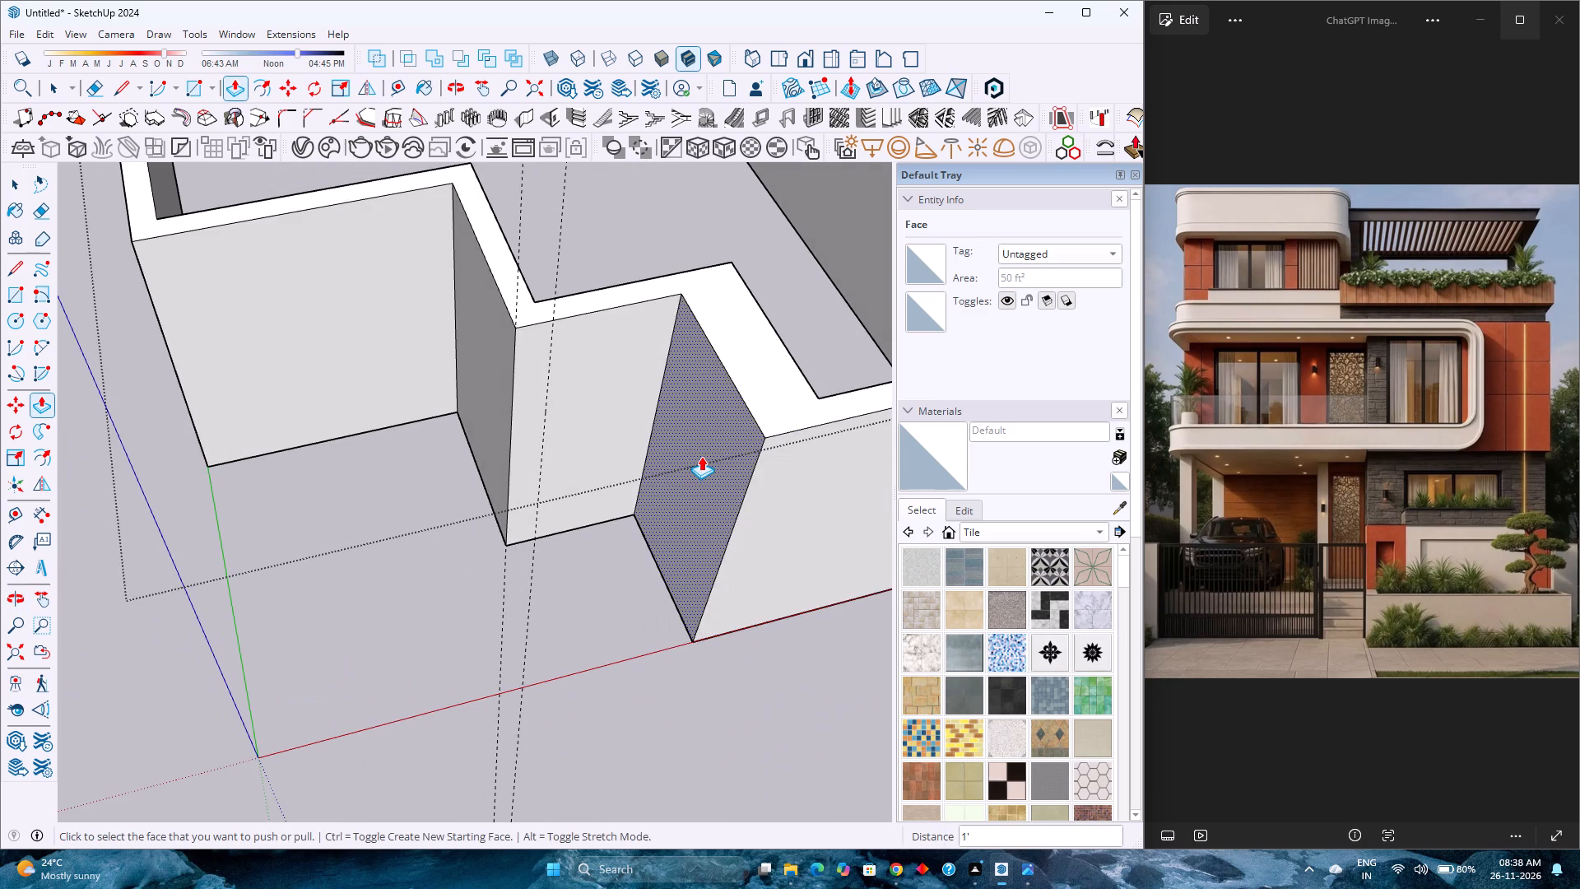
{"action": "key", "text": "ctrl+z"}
Push/Pull the inner and outer faces of that short return wall 6" each, shifting the wall toward the foremost front section.
{"action": "middle_click_drag", "start_coordinate": [700, 454], "coordinate": [276, 465]}
{"action": "scroll", "coordinate": [293, 464], "scroll_direction": "down", "scroll_amount": 5}
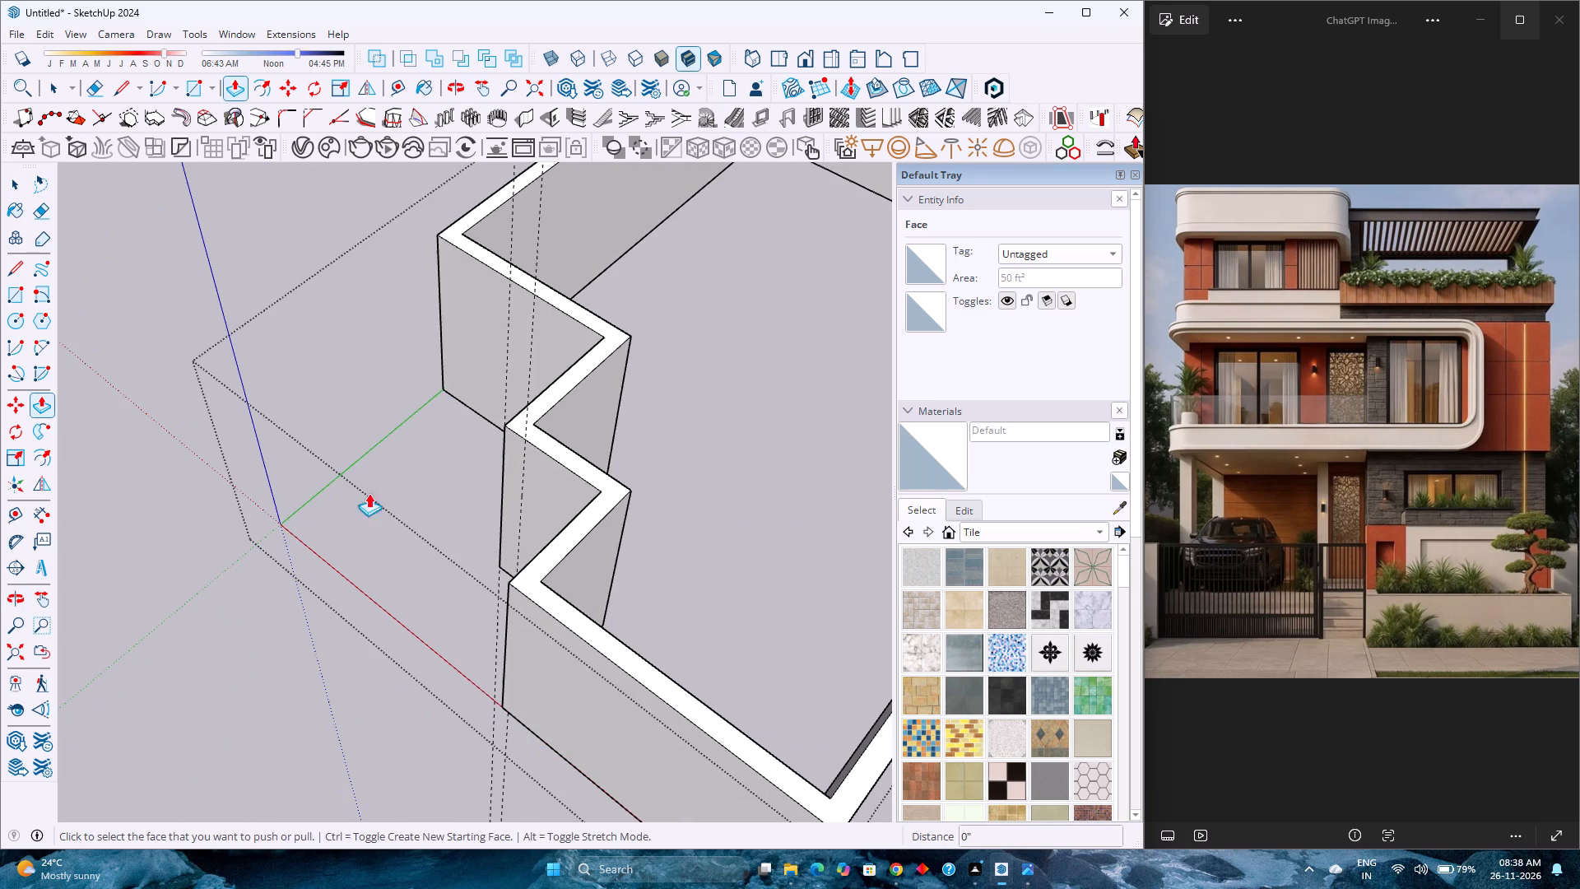
{"action": "left_click", "coordinate": [605, 559]}
{"action": "key", "text": "6"}
{"action": "key", "text": "Return"}
{"action": "middle_click_drag", "start_coordinate": [543, 551], "coordinate": [672, 574]}
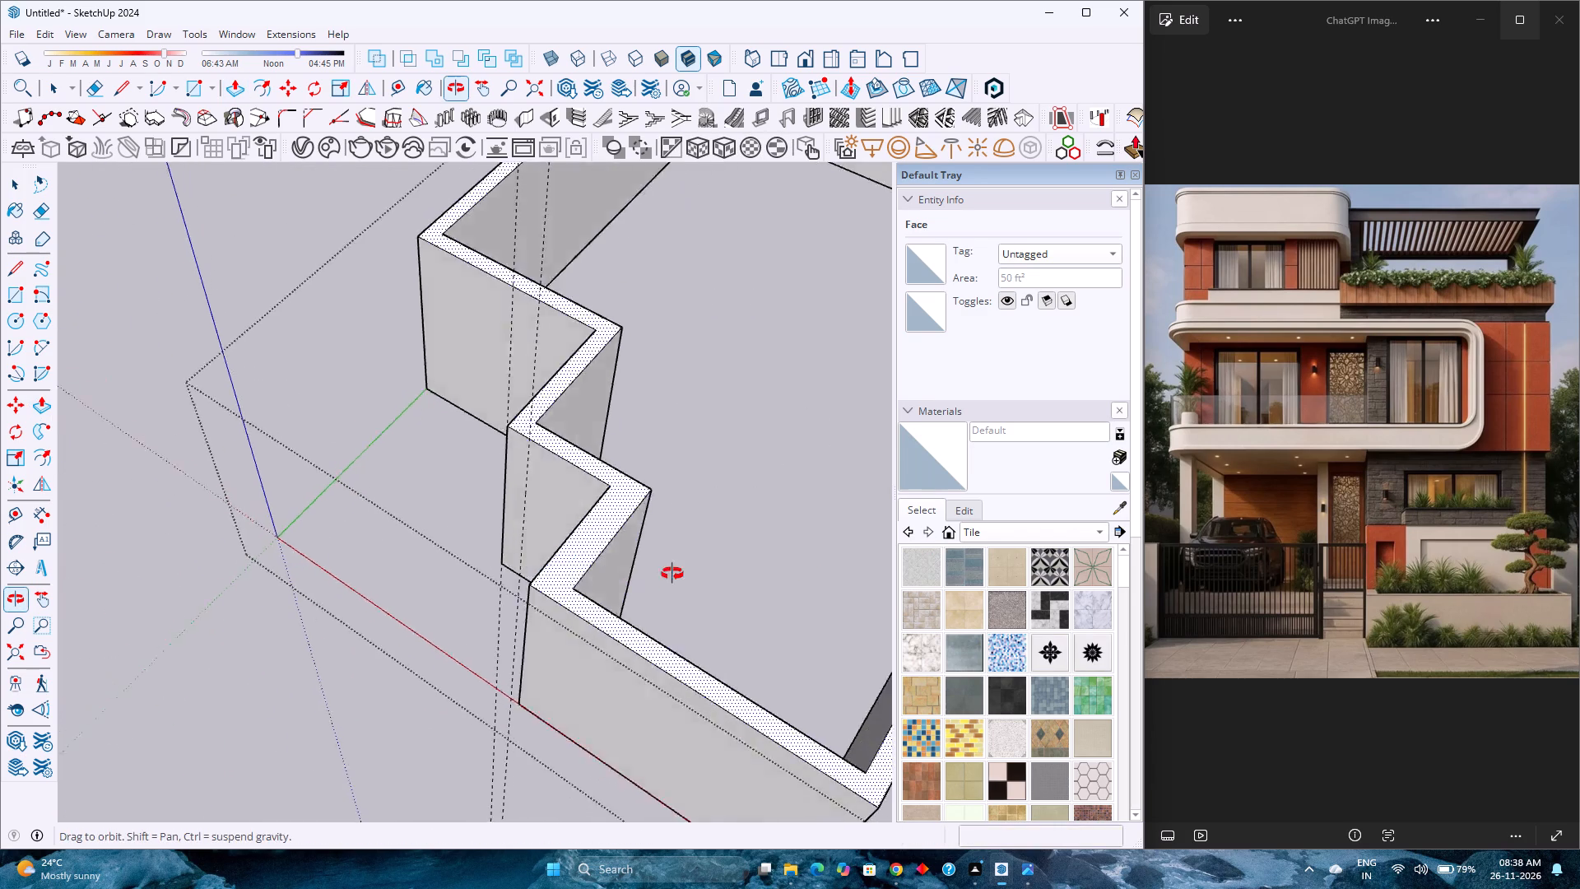
{"action": "middle_click_drag", "start_coordinate": [672, 574], "coordinate": [928, 567]}
{"action": "left_click", "coordinate": [648, 481]}
{"action": "key", "text": "6"}
{"action": "key", "text": "Return"}
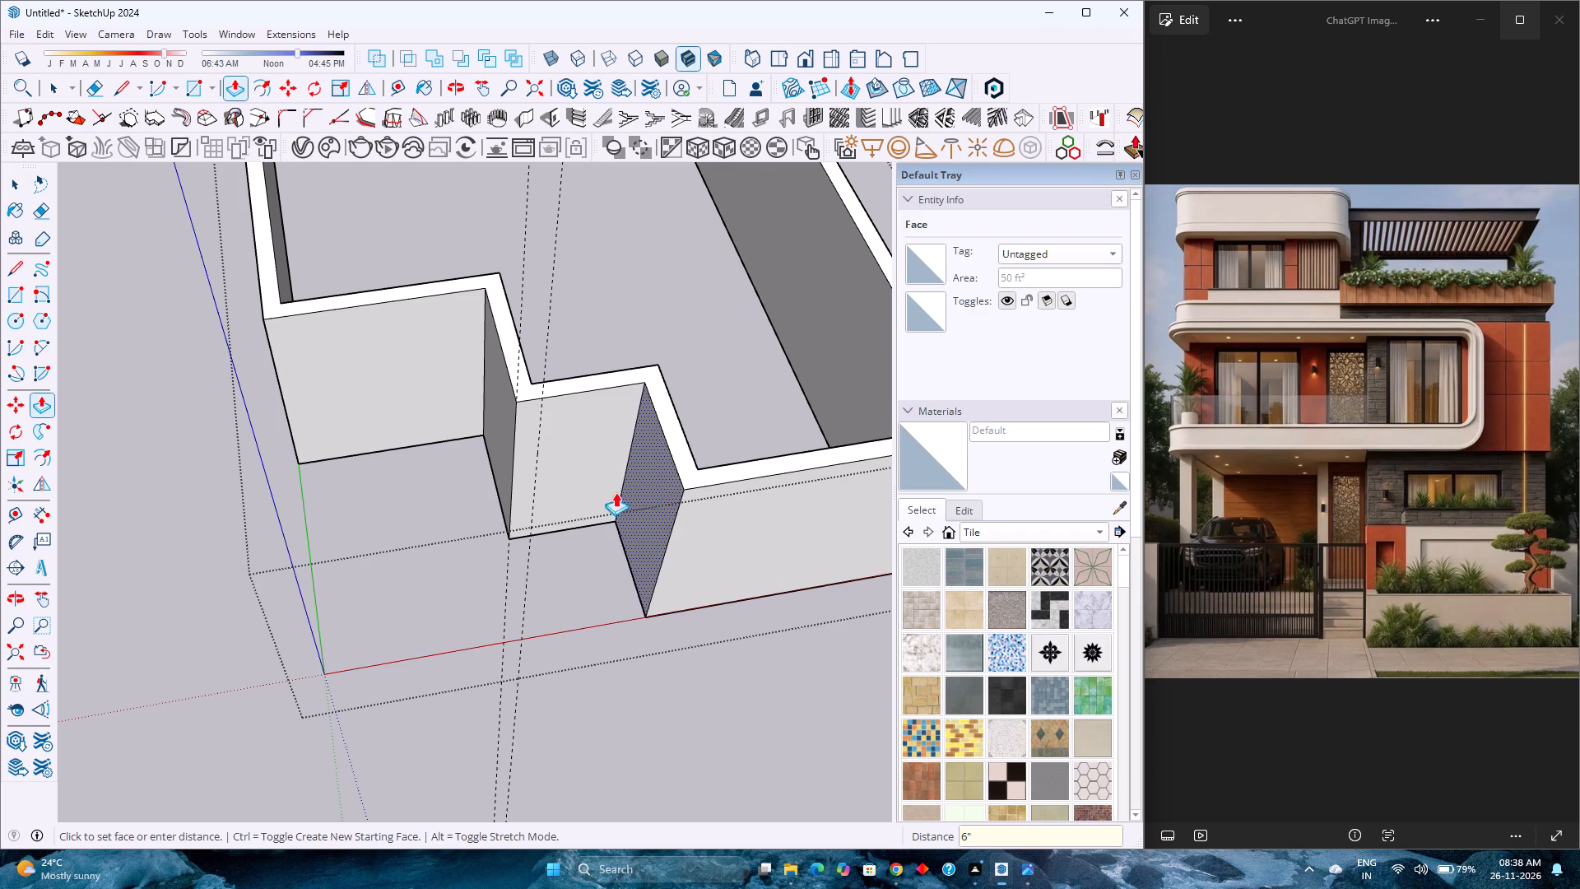
{"action": "scroll", "coordinate": [561, 447], "scroll_direction": "down", "scroll_amount": 2}
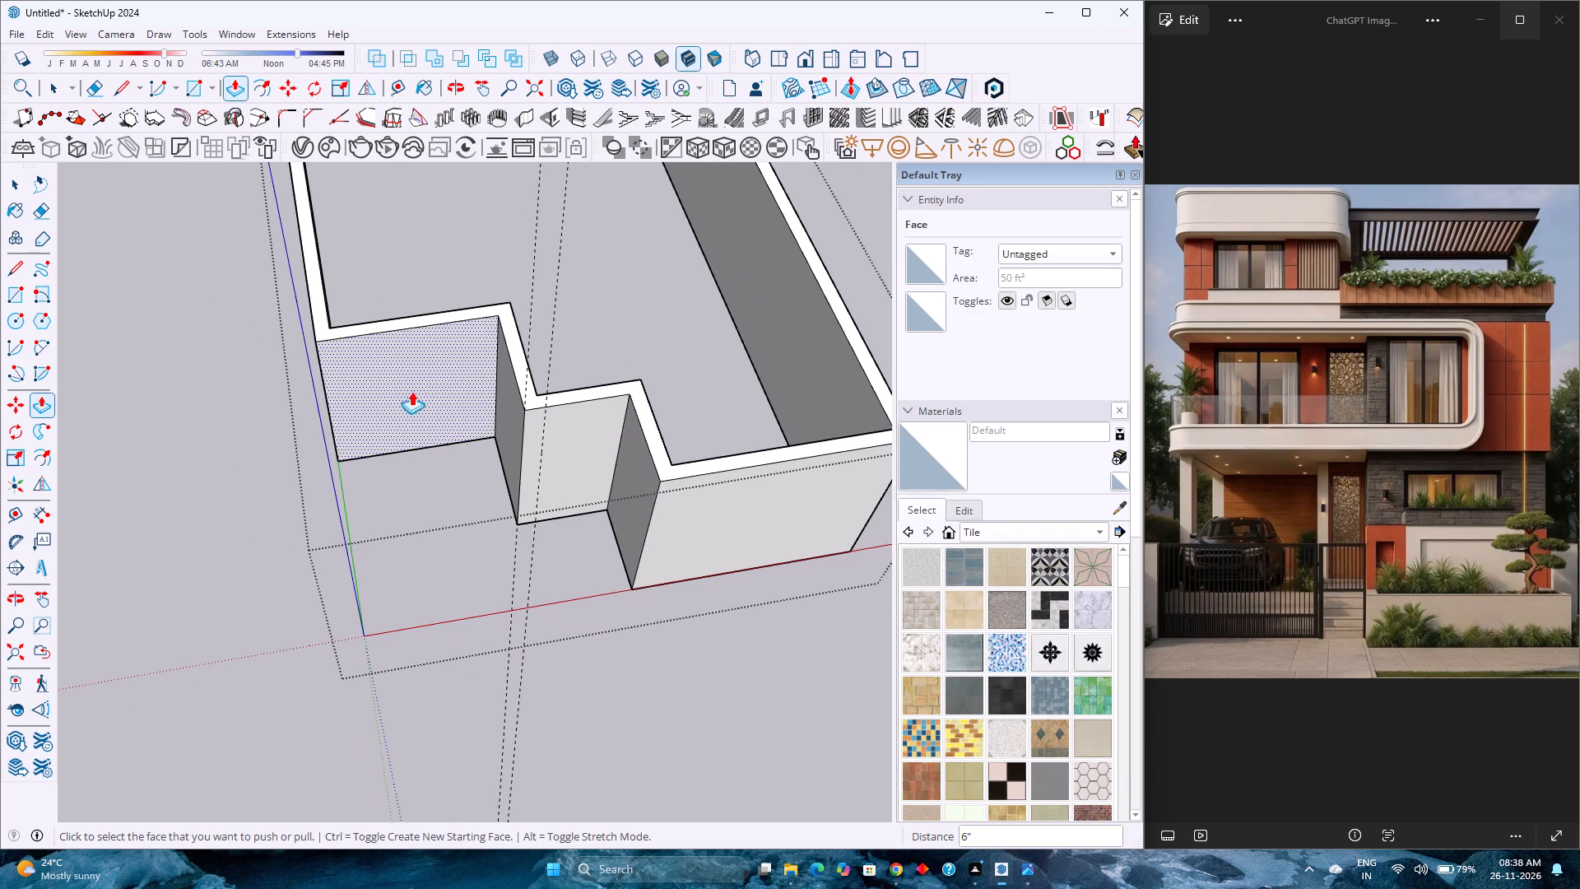
Push/Pull the inner and outer faces of the deepest recessed front wall 1' each, shifting it toward the back.
{"action": "middle_click_drag", "start_coordinate": [416, 387], "coordinate": [939, 579]}
{"action": "scroll", "coordinate": [386, 448], "scroll_direction": "down", "scroll_amount": 3}
{"action": "middle_click_drag", "start_coordinate": [369, 459], "coordinate": [816, 349]}
{"action": "middle_click", "coordinate": [816, 349]}
{"action": "scroll", "coordinate": [204, 627], "scroll_direction": "up", "scroll_amount": 1}
{"action": "middle_click_drag", "start_coordinate": [204, 627], "coordinate": [282, 446]}
{"action": "left_click", "coordinate": [450, 552]}
{"action": "key", "text": "1"}
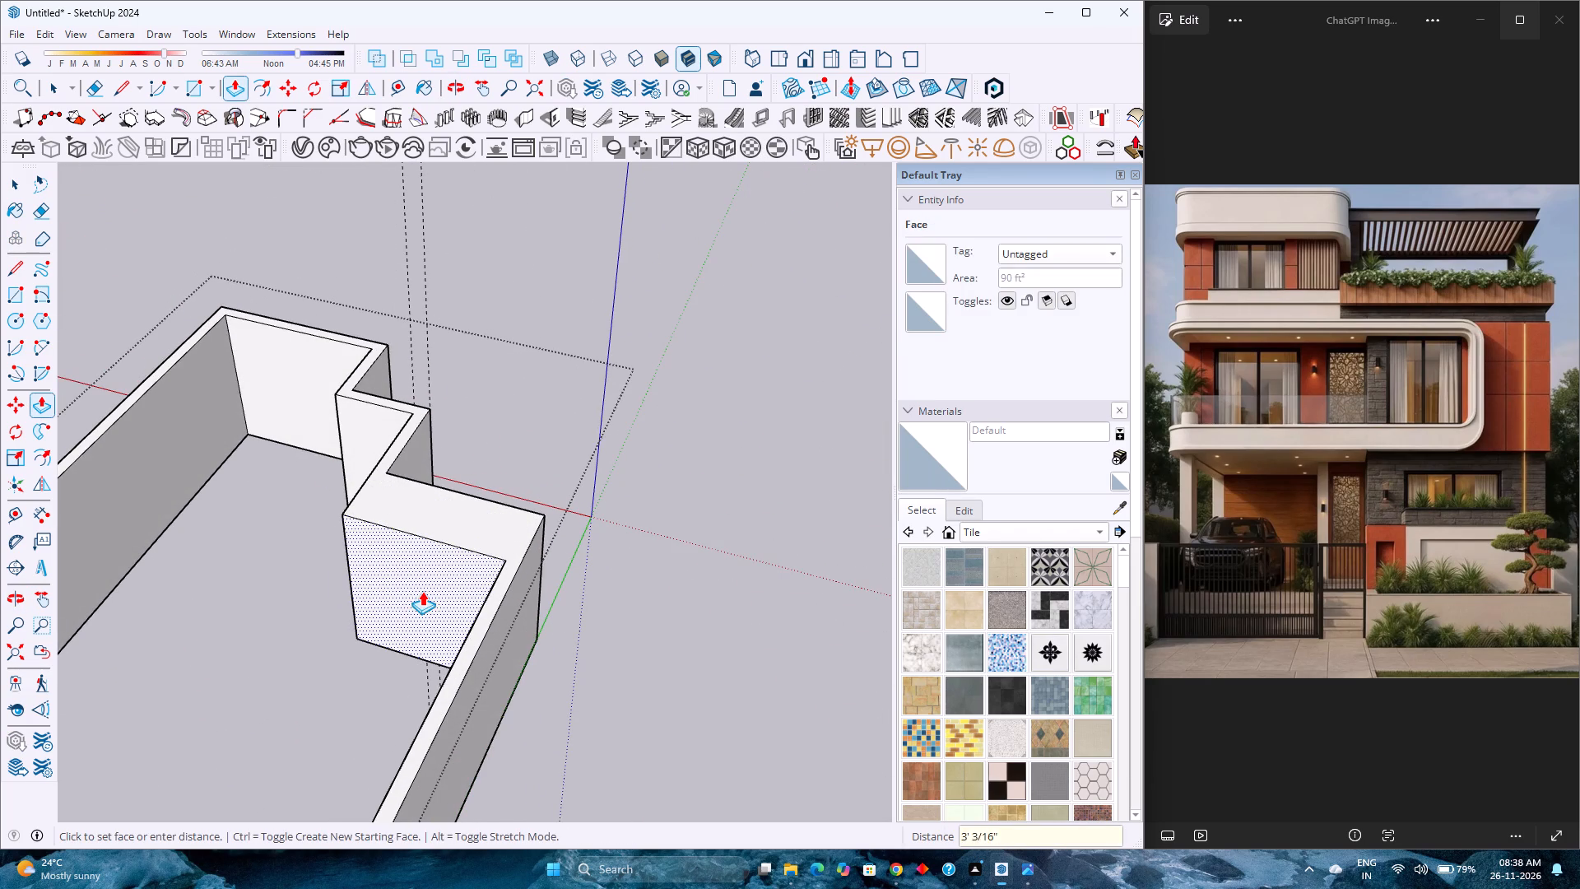
{"action": "key", "text": "apostrophe"}
{"action": "key", "text": "Return"}
{"action": "middle_click_drag", "start_coordinate": [476, 599], "coordinate": [0, 636]}
{"action": "middle_click", "coordinate": [0, 636]}
{"action": "scroll", "coordinate": [304, 477], "scroll_direction": "up", "scroll_amount": 5}
{"action": "middle_click_drag", "start_coordinate": [314, 495], "coordinate": [392, 566], "text": "shift"}
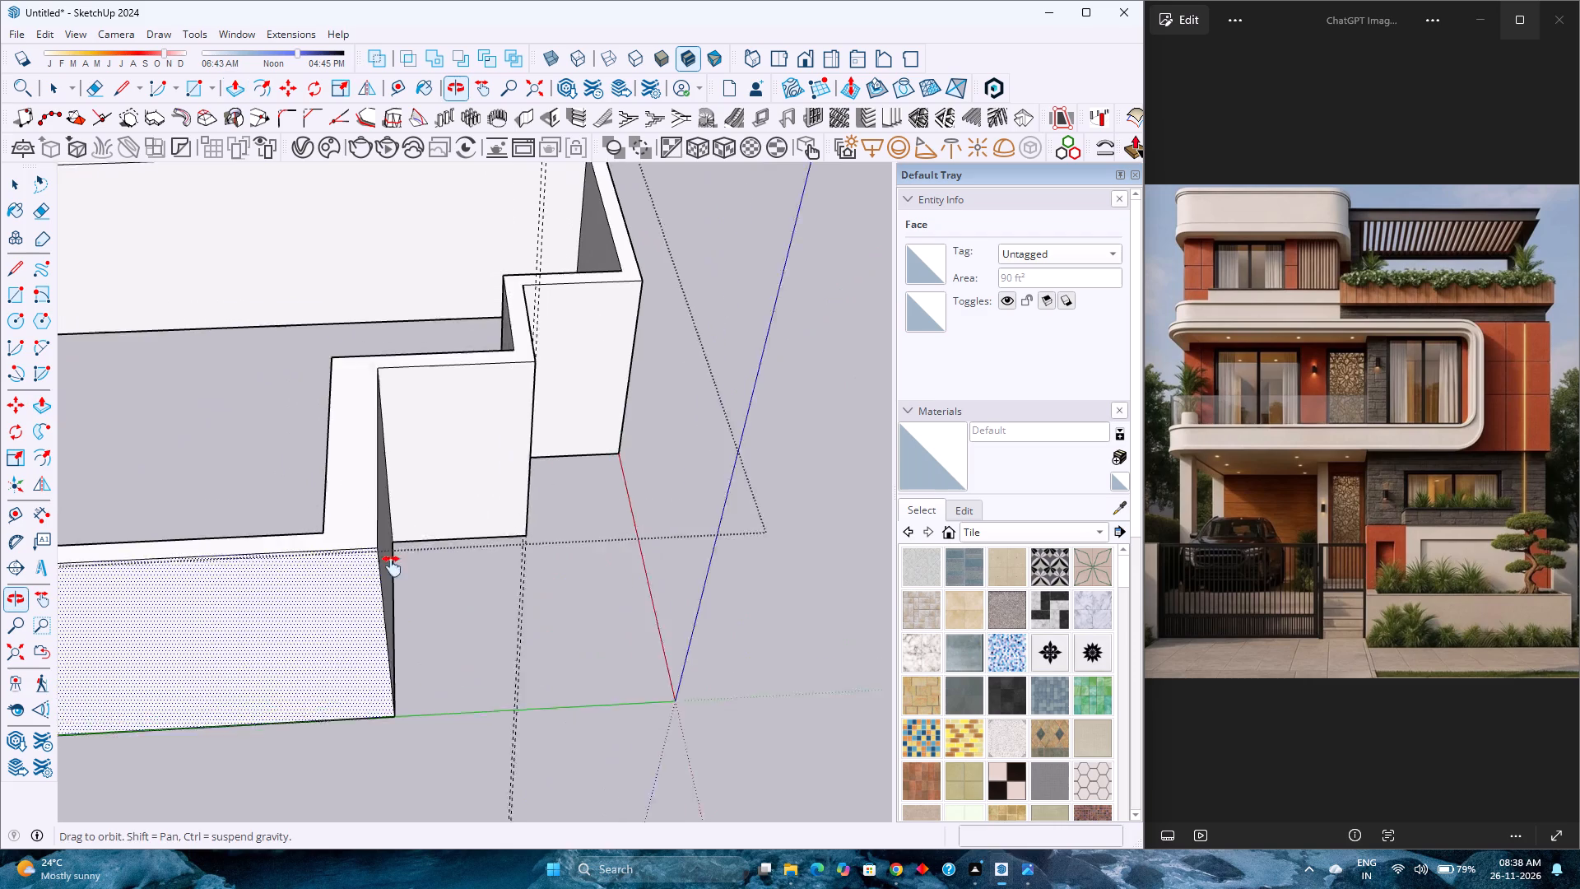
{"action": "middle_click_drag", "start_coordinate": [392, 566], "coordinate": [393, 570], "text": "shift"}
{"action": "middle_click", "coordinate": [393, 570], "text": "shift"}
{"action": "scroll", "coordinate": [393, 570], "scroll_direction": "up", "scroll_amount": 1, "text": "shift"}
{"action": "middle_click_drag", "start_coordinate": [433, 578], "coordinate": [235, 543]}
{"action": "left_click", "coordinate": [318, 468]}
{"action": "key", "text": "1"}
{"action": "key", "text": "apostrophe"}
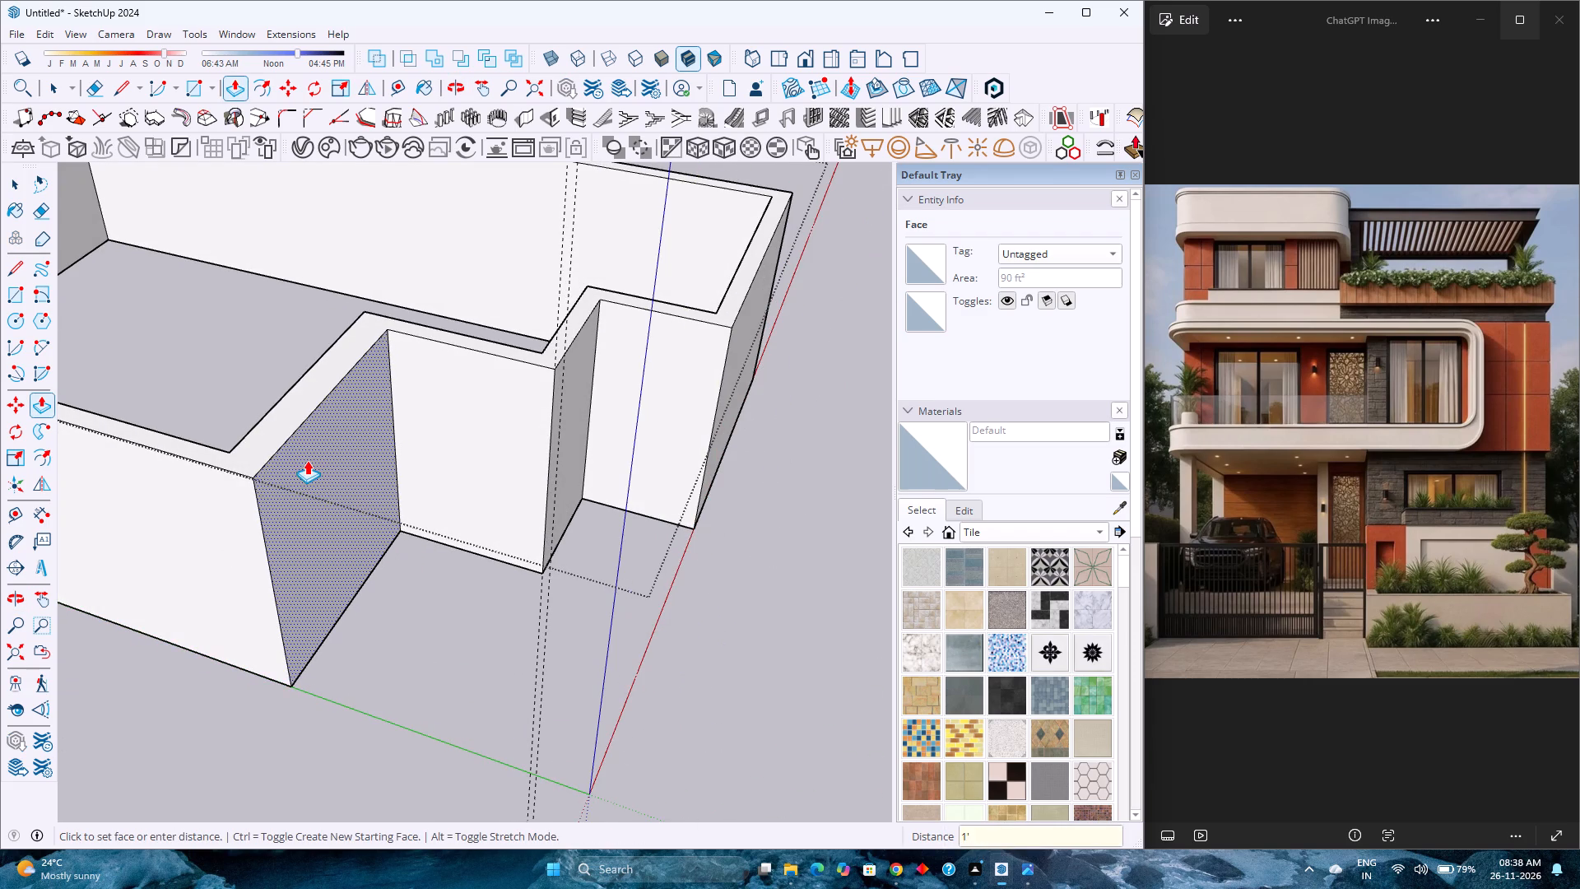
{"action": "key", "text": "Return"}
Examine the stepped front walls at eye level and from several angles.
{"action": "scroll", "coordinate": [307, 461], "scroll_direction": "down", "scroll_amount": 5}
{"action": "key", "text": "space"}
{"action": "scroll", "coordinate": [425, 538], "scroll_direction": "down", "scroll_amount": 1}
{"action": "middle_click_drag", "start_coordinate": [476, 544], "coordinate": [118, 445]}
{"action": "middle_click", "coordinate": [118, 445]}
{"action": "scroll", "coordinate": [256, 469], "scroll_direction": "up", "scroll_amount": 4}
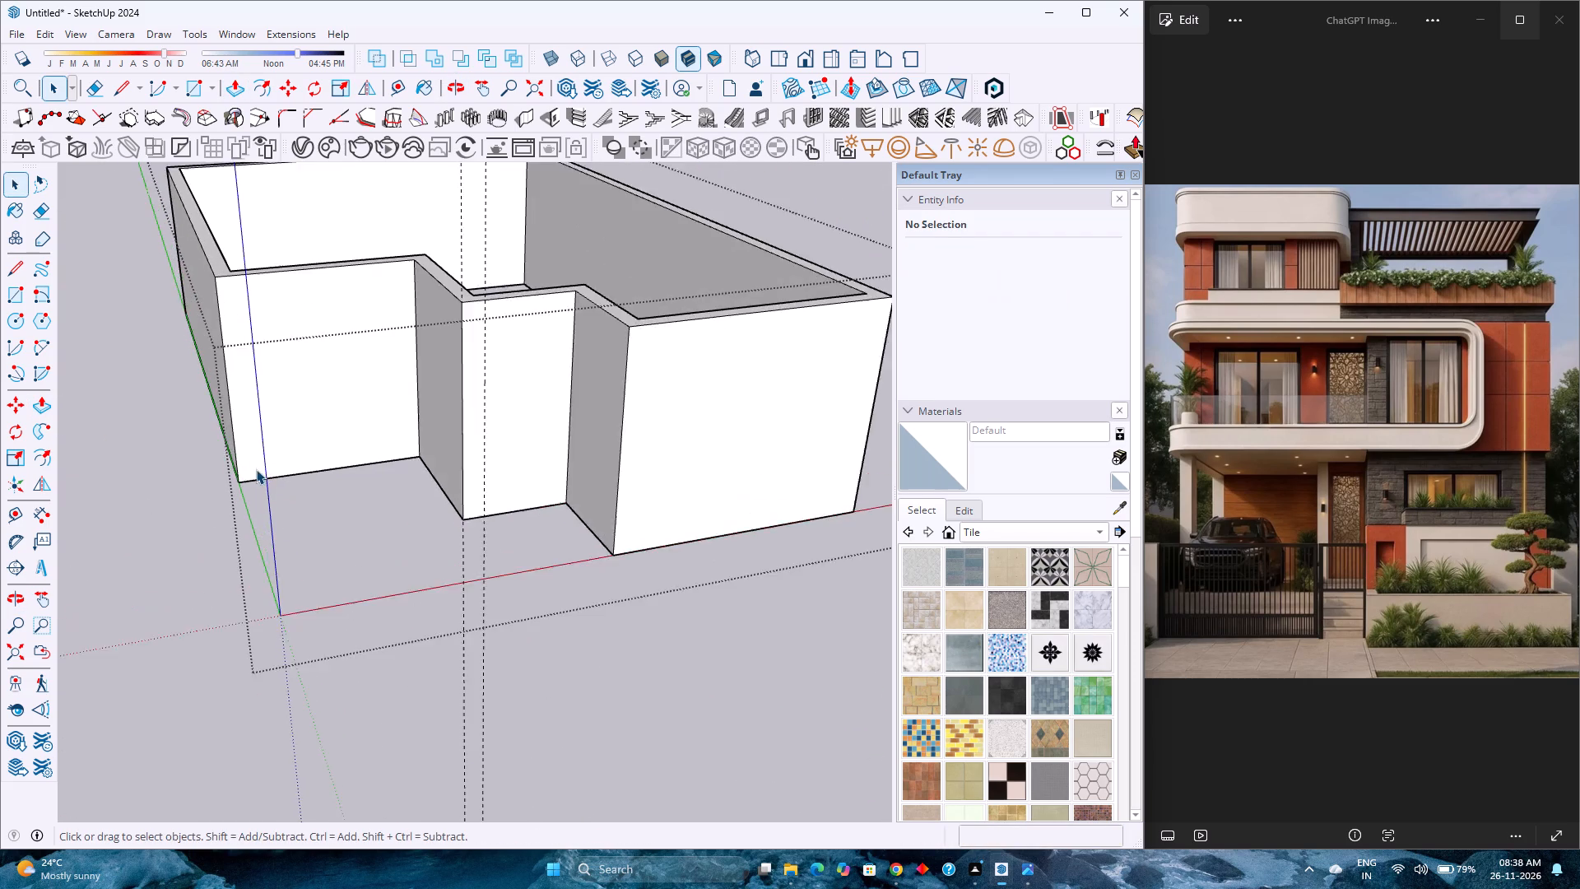
{"action": "middle_click_drag", "start_coordinate": [479, 542], "coordinate": [222, 431]}
{"action": "middle_click", "coordinate": [222, 431]}
{"action": "scroll", "coordinate": [354, 439], "scroll_direction": "up", "scroll_amount": 4}
{"action": "middle_click_drag", "start_coordinate": [364, 436], "coordinate": [395, 598], "text": "shift"}
{"action": "scroll", "coordinate": [369, 580], "scroll_direction": "down", "scroll_amount": 3}
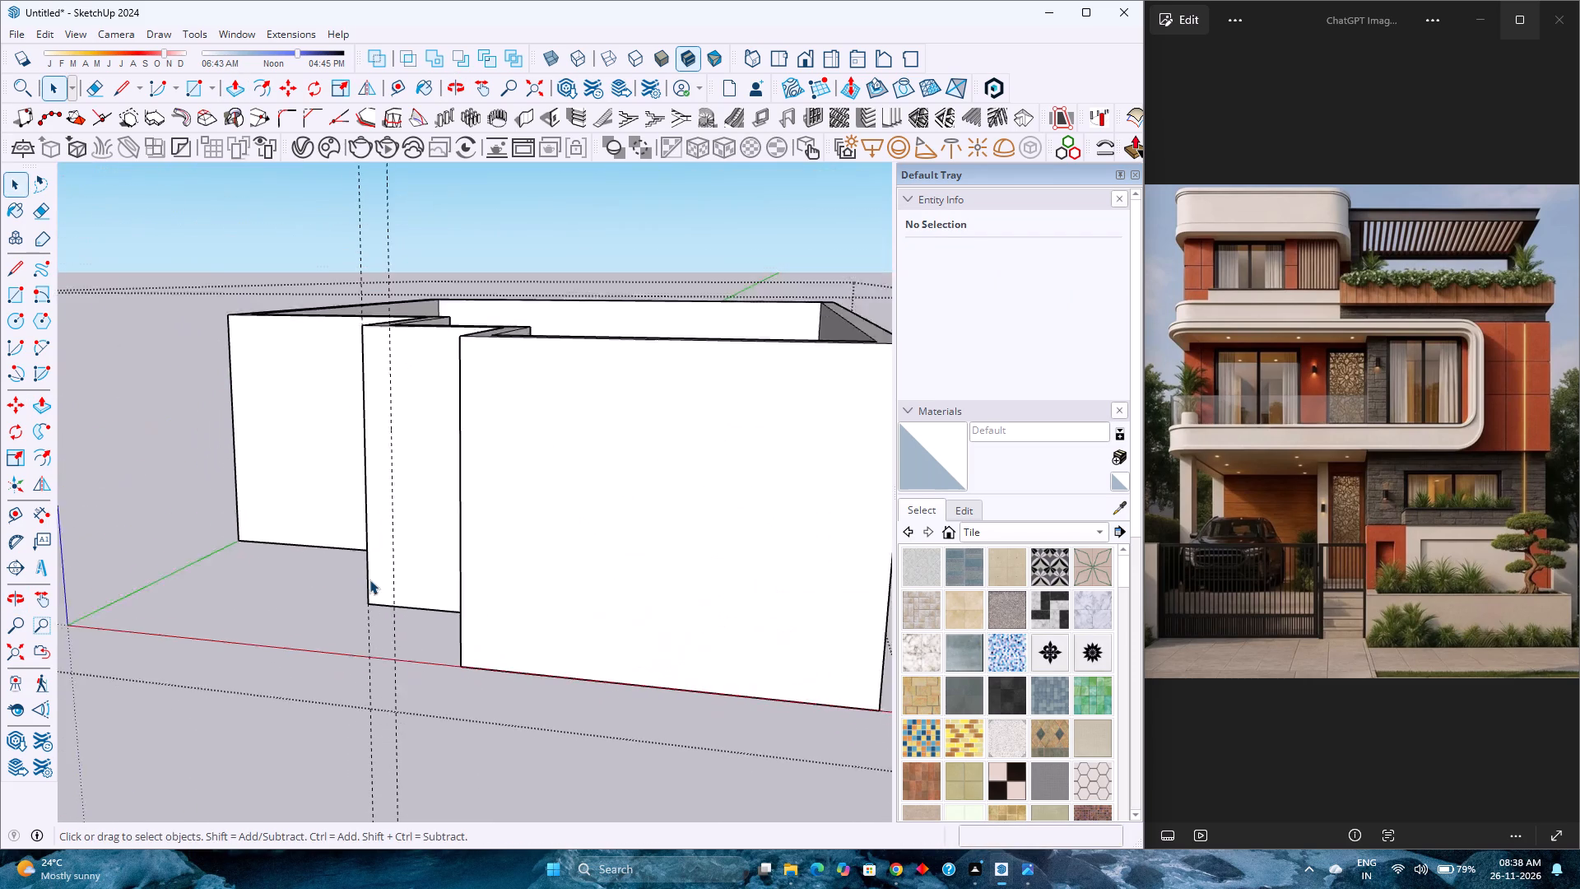
{"action": "scroll", "coordinate": [369, 579], "scroll_direction": "down", "scroll_amount": 1}
{"action": "middle_click_drag", "start_coordinate": [369, 579], "coordinate": [531, 586]}
{"action": "middle_click", "coordinate": [532, 586]}
{"action": "scroll", "coordinate": [538, 579], "scroll_direction": "up", "scroll_amount": 4}
{"action": "scroll", "coordinate": [537, 579], "scroll_direction": "down", "scroll_amount": 9}
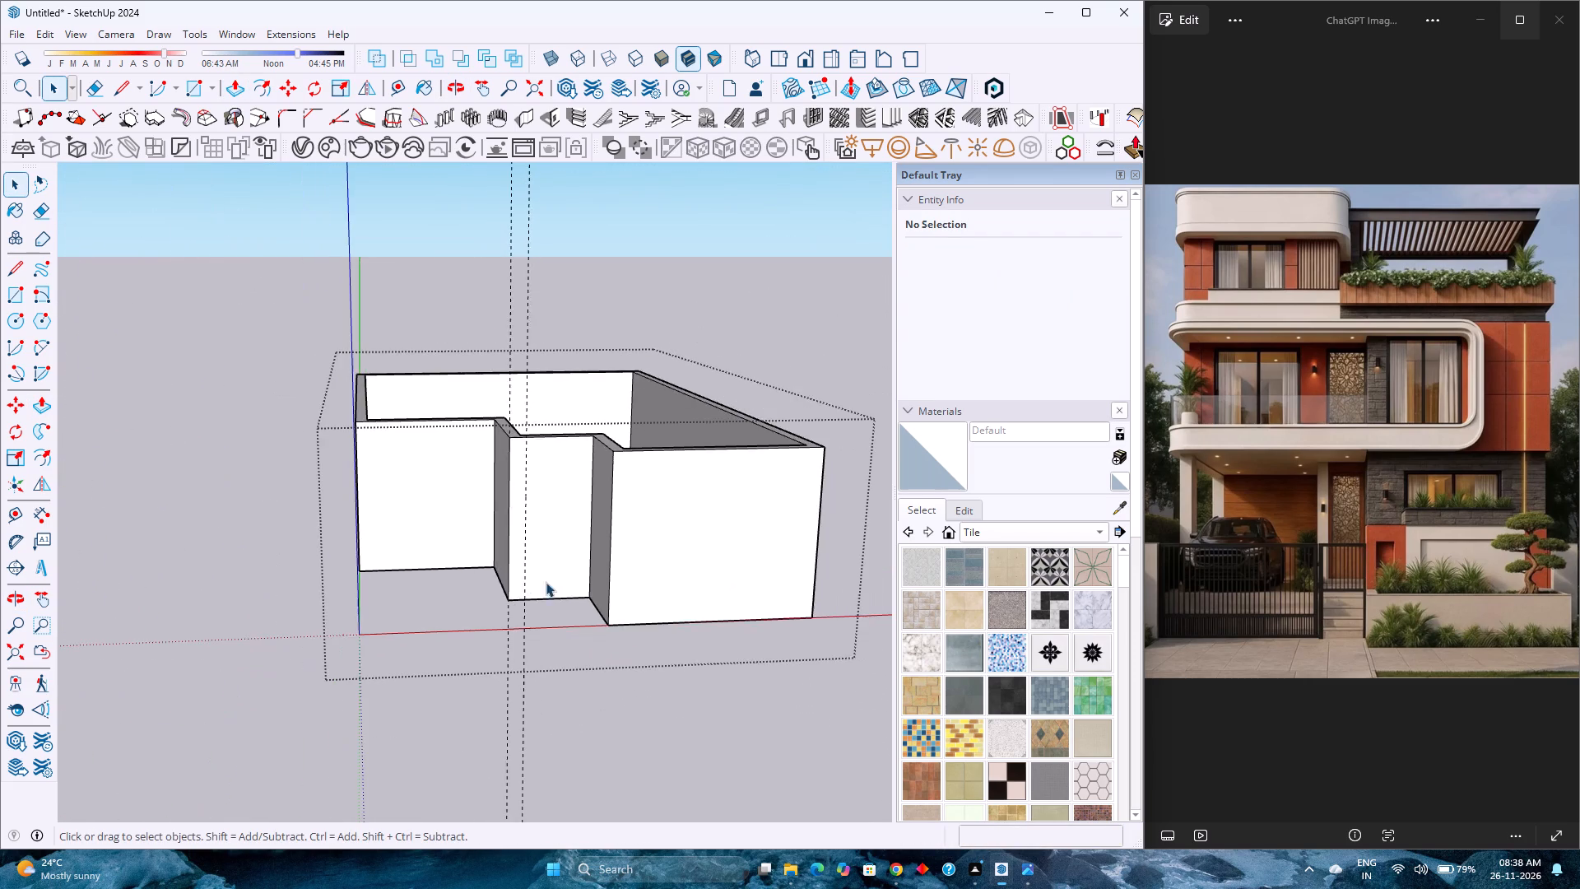
{"action": "middle_click_drag", "start_coordinate": [559, 584], "coordinate": [378, 530]}
{"action": "scroll", "coordinate": [378, 530], "scroll_direction": "down", "scroll_amount": 3}
{"action": "scroll", "coordinate": [516, 501], "scroll_direction": "up", "scroll_amount": 4}
Push/Pull the outer and inner faces of the long side wall adjoining the foremost front wall 9" each, shifting it outward.
{"action": "middle_click_drag", "start_coordinate": [516, 501], "coordinate": [369, 646]}
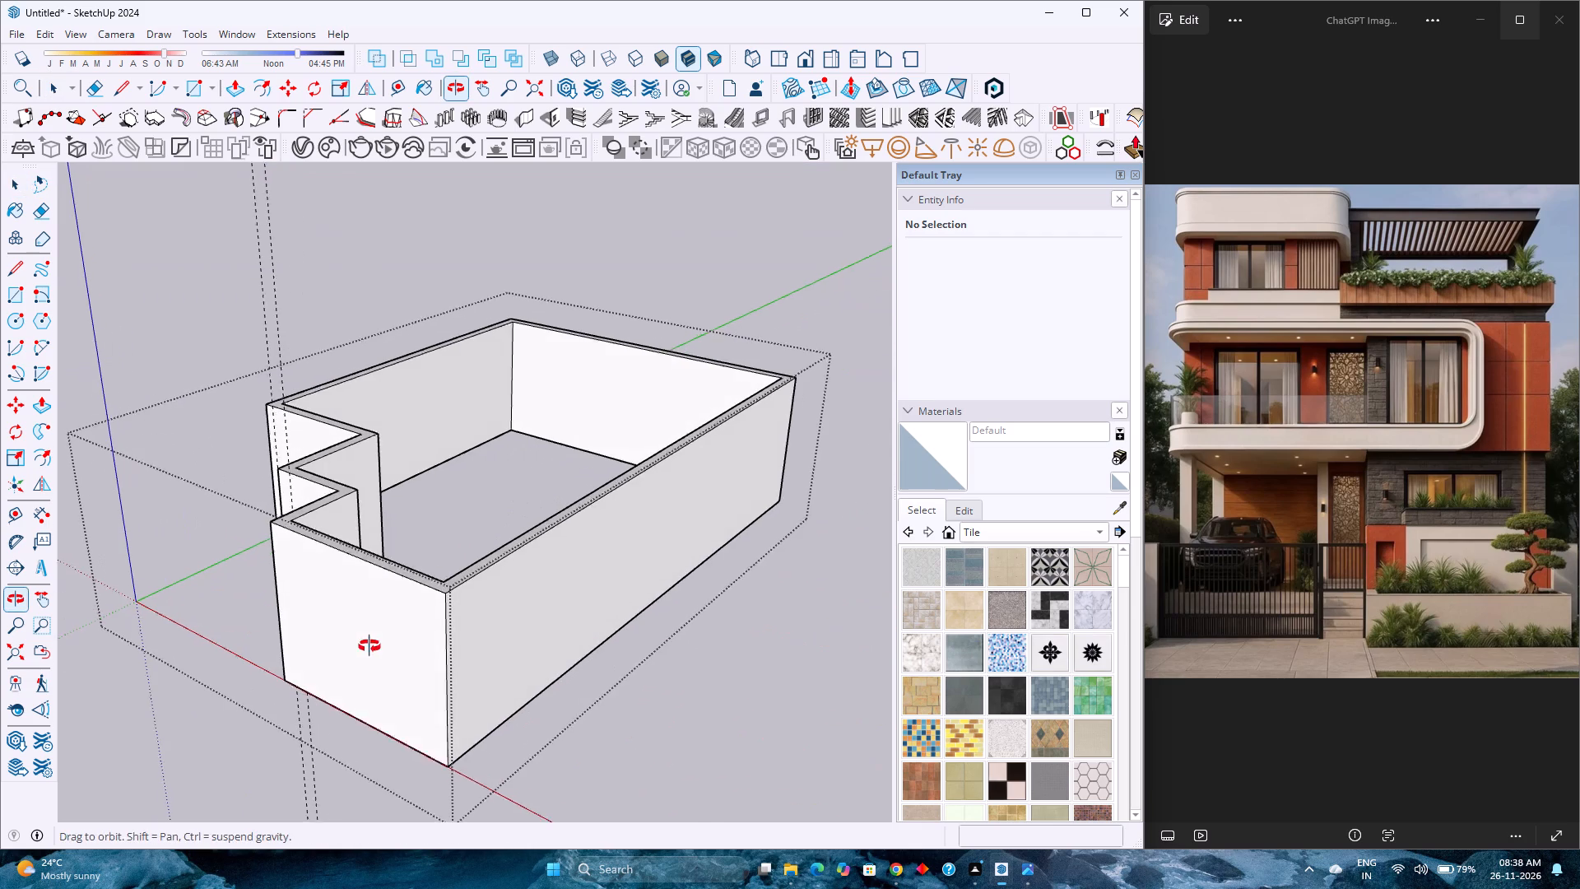
{"action": "middle_click_drag", "start_coordinate": [369, 646], "coordinate": [368, 647]}
{"action": "middle_click", "coordinate": [368, 647]}
{"action": "key", "text": "p"}
{"action": "left_click", "coordinate": [529, 592]}
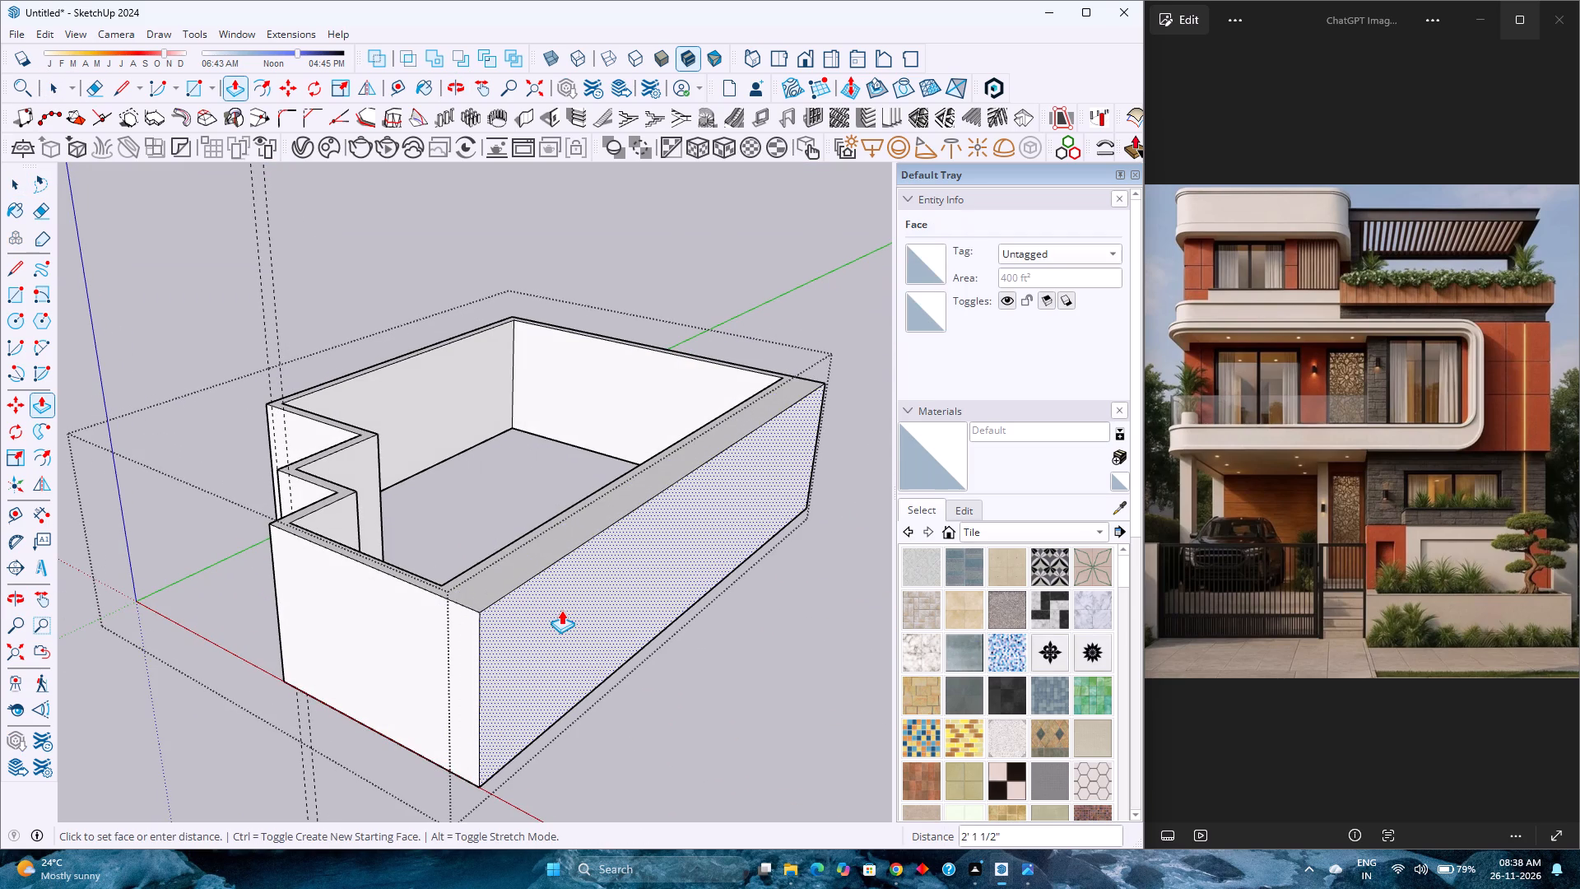
{"action": "key", "text": "9"}
{"action": "key", "text": "Return"}
{"action": "middle_click_drag", "start_coordinate": [533, 603], "coordinate": [835, 677]}
{"action": "left_click", "coordinate": [699, 534]}
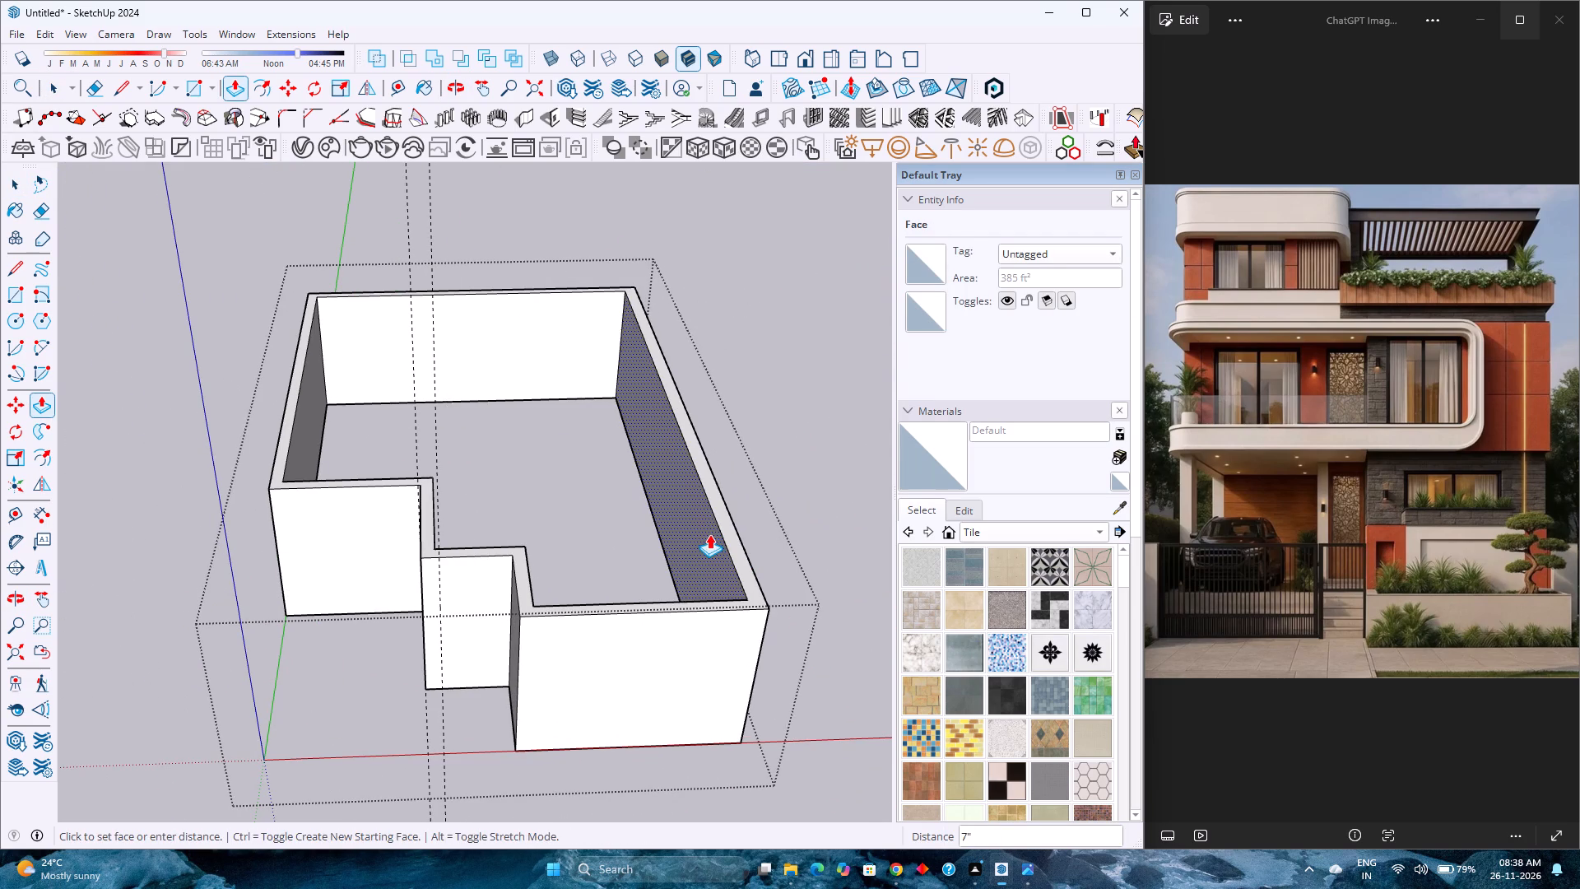
{"action": "key", "text": "9"}
{"action": "key", "text": "Return"}
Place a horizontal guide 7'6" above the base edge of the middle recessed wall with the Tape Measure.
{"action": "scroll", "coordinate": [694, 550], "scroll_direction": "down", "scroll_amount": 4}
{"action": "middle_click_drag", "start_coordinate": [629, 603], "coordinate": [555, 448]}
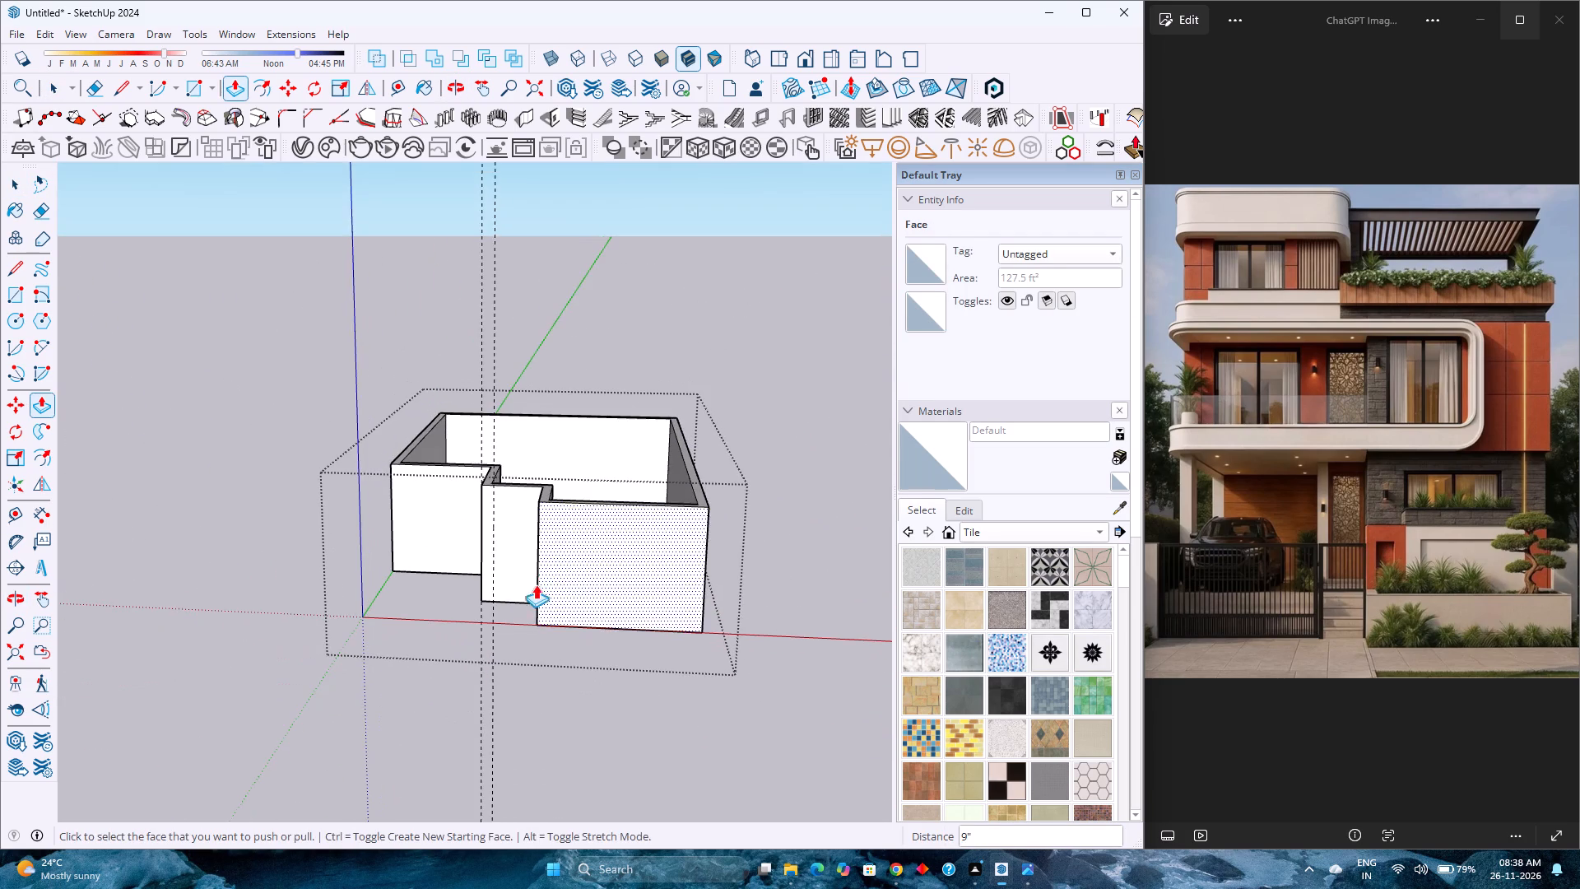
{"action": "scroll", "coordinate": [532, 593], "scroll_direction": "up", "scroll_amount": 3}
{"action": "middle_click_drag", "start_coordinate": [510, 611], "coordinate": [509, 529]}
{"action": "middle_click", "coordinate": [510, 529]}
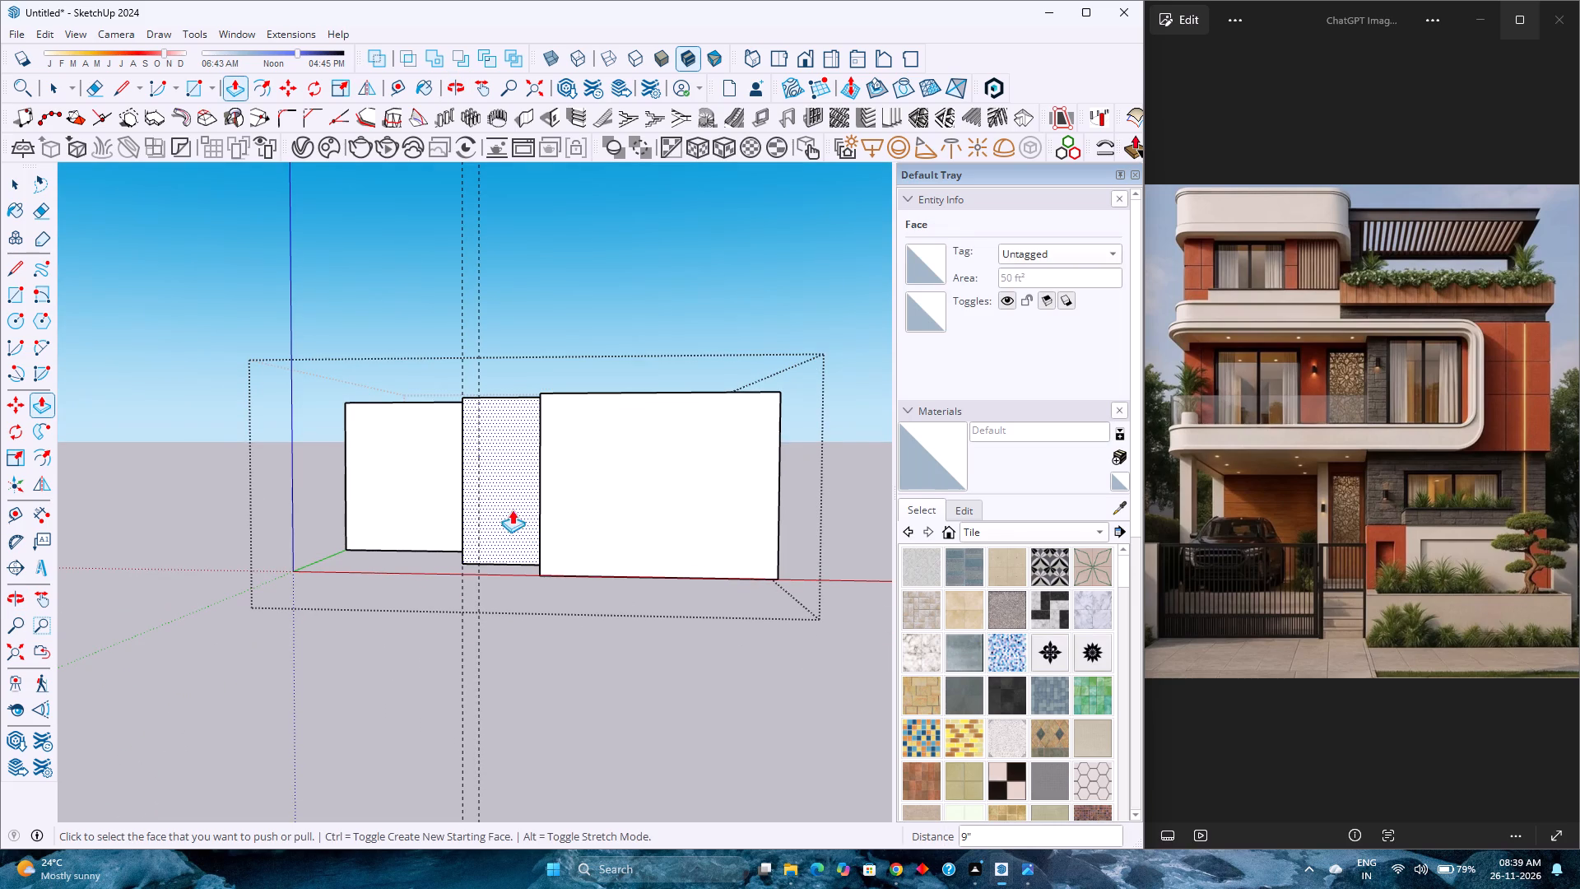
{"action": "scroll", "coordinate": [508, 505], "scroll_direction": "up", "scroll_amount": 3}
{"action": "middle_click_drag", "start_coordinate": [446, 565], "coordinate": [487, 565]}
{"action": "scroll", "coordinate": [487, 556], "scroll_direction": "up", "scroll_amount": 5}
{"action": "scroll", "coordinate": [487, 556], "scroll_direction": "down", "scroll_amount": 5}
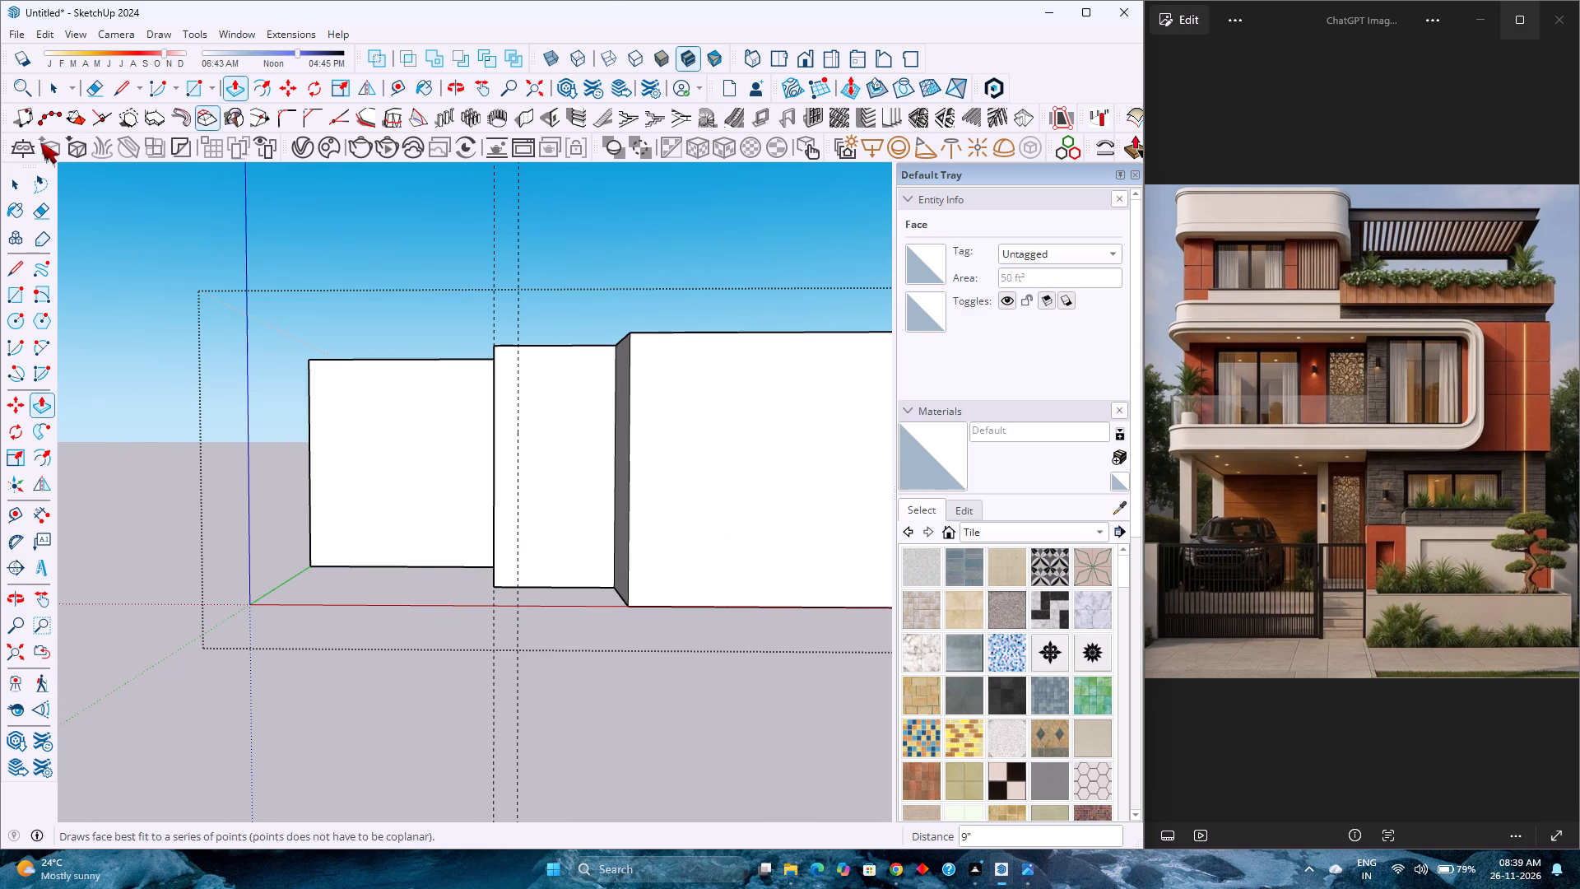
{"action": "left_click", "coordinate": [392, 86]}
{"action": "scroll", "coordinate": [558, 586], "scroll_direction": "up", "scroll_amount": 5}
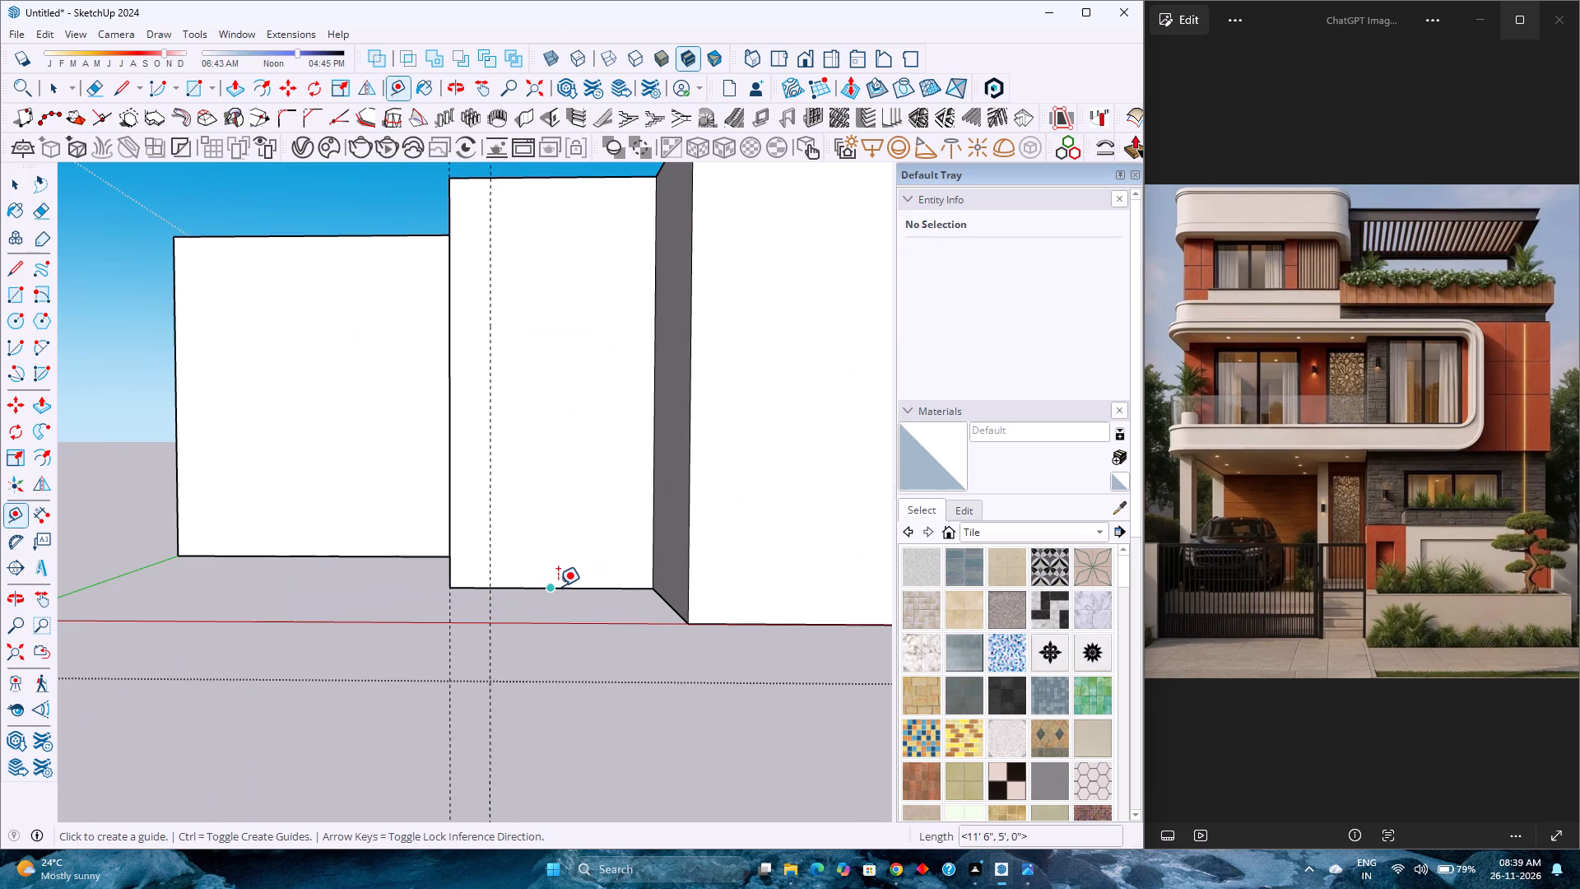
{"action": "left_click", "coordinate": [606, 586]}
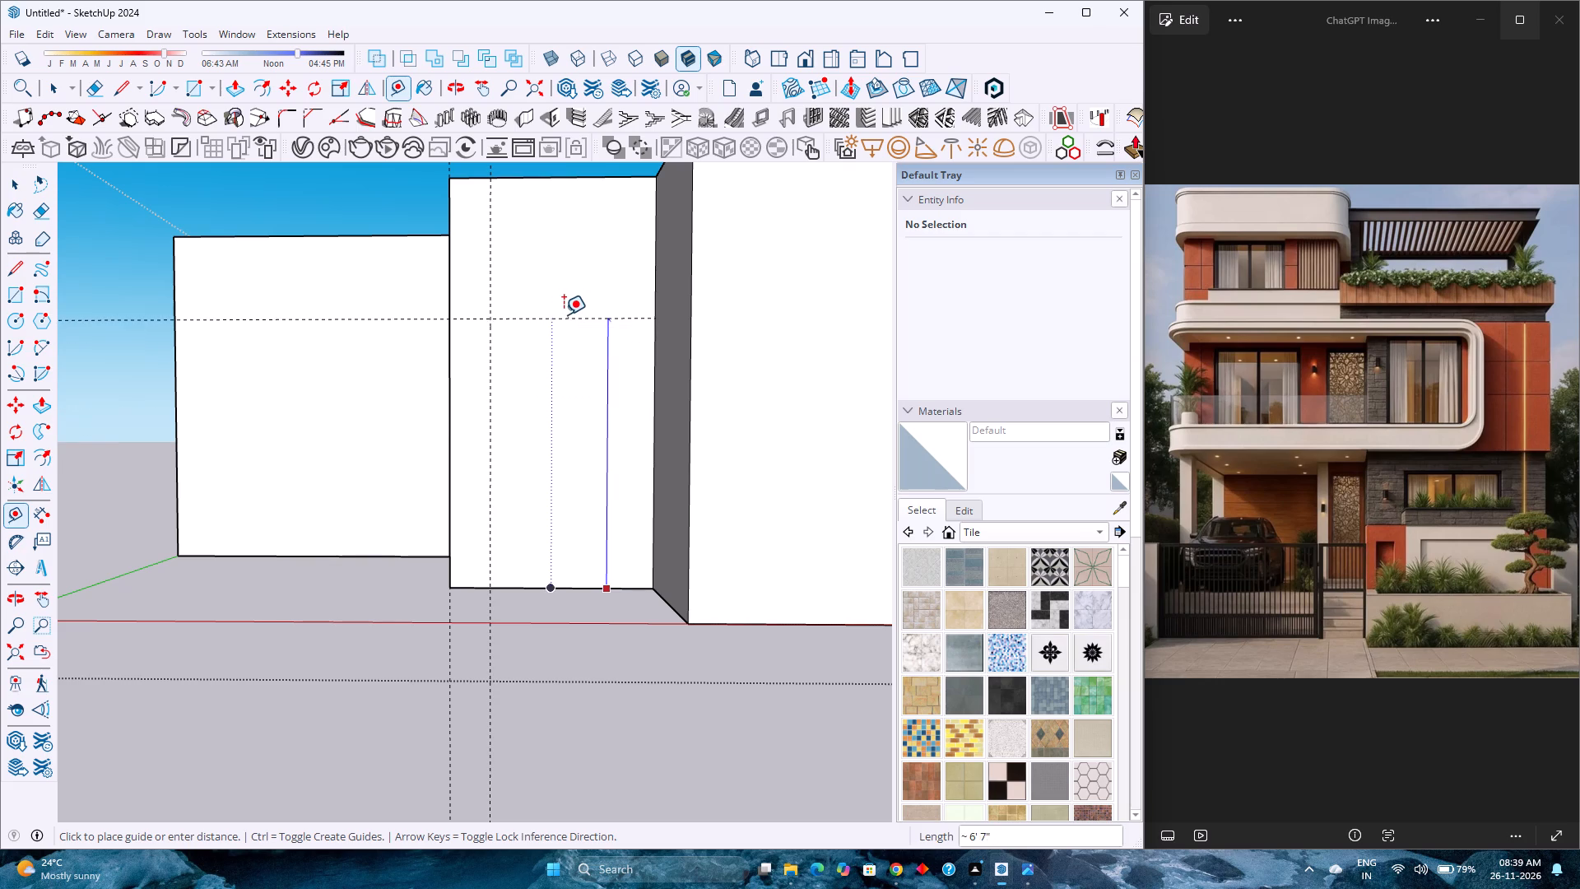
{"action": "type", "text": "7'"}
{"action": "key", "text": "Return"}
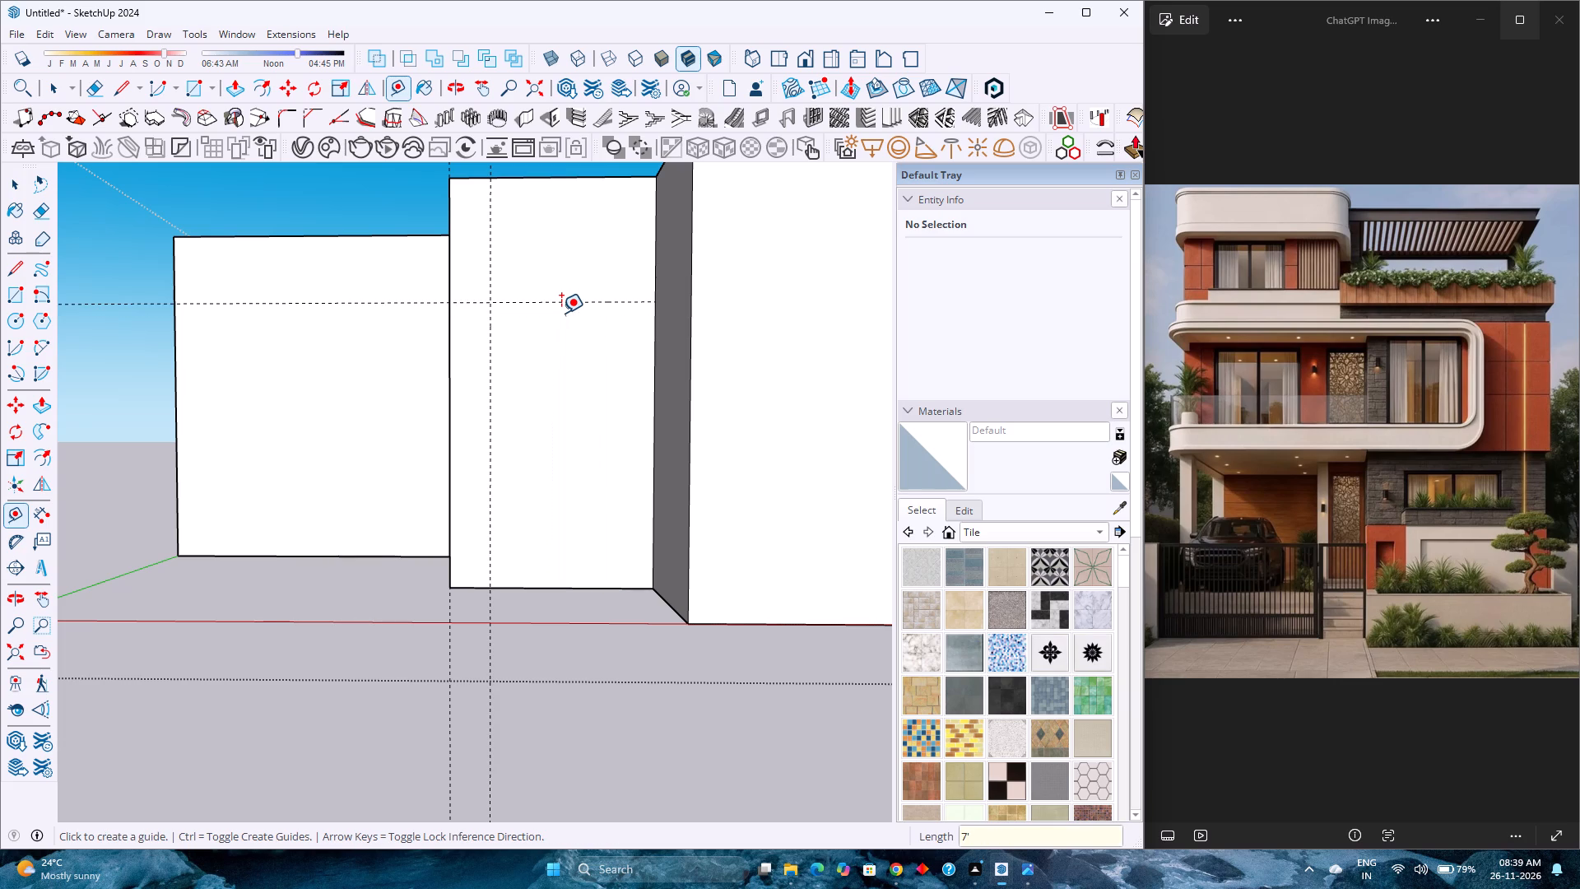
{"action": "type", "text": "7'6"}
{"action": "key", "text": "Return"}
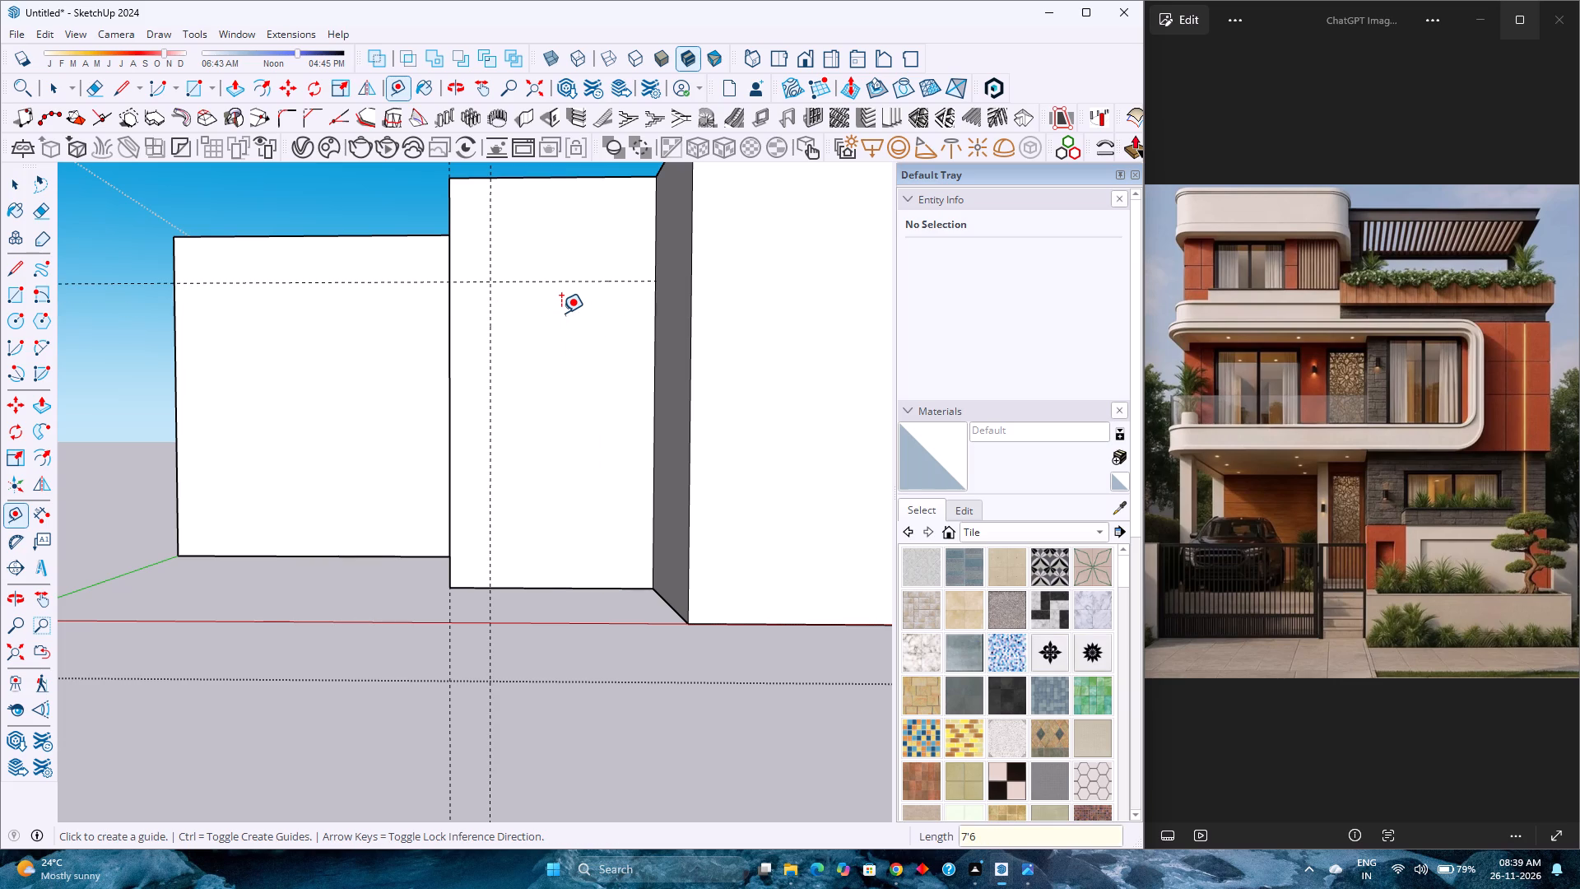
Place a vertical guide on the middle recessed wall, 3'6" from the existing inner vertical guide toward the foremost front wall.
{"action": "left_click", "coordinate": [495, 363]}
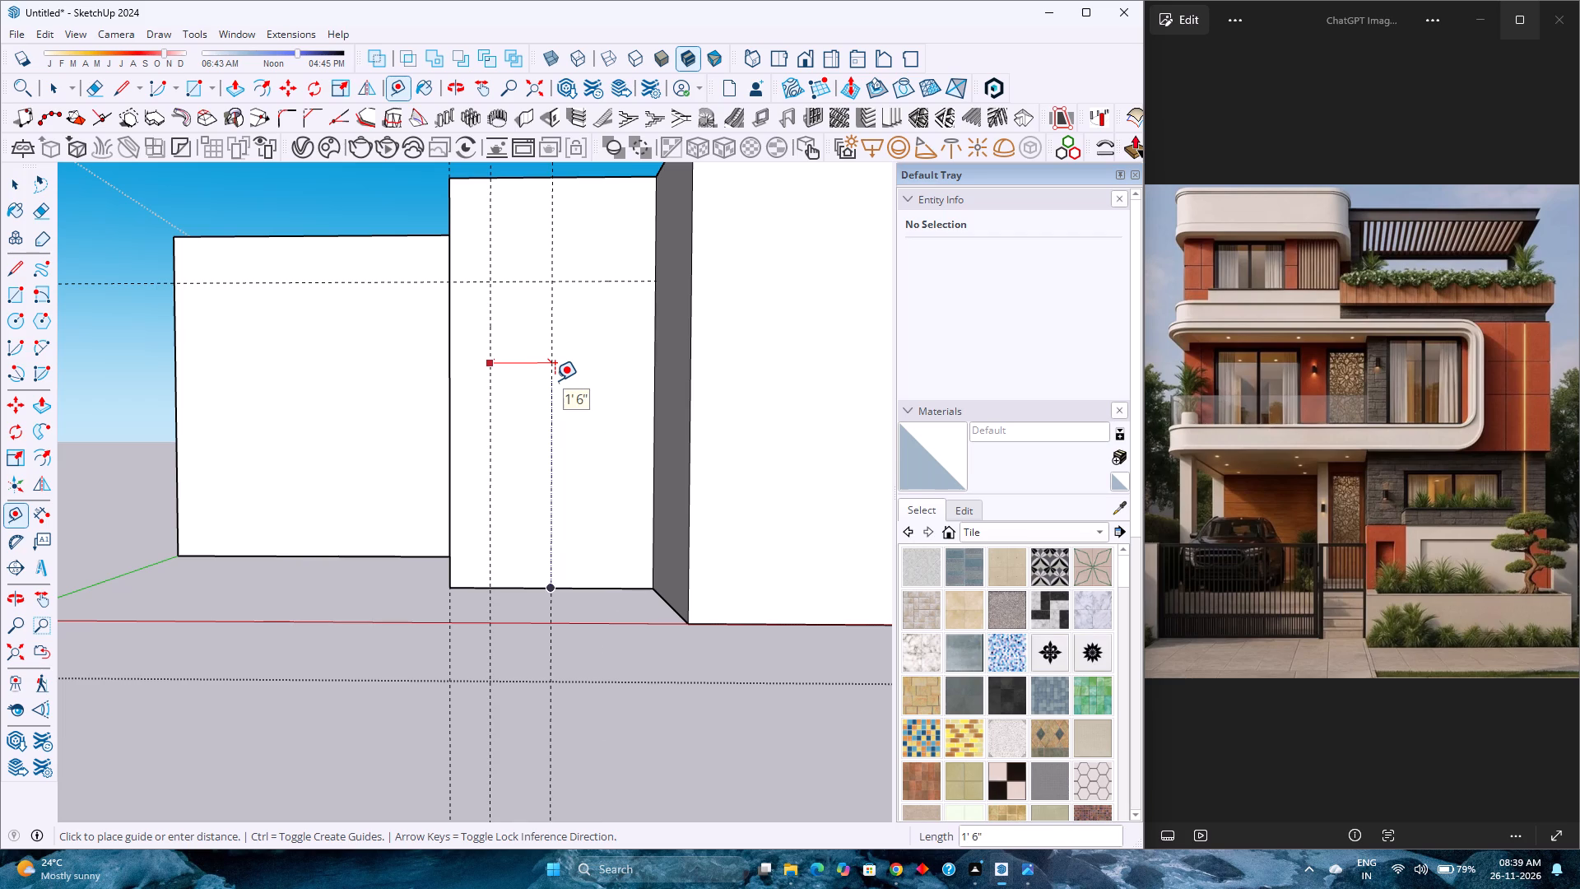
{"action": "type", "text": "4'"}
{"action": "key", "text": "Return"}
{"action": "type", "text": "3'6"}
{"action": "key", "text": "Return"}
{"action": "scroll", "coordinate": [555, 380], "scroll_direction": "down", "scroll_amount": 2}
{"action": "scroll", "coordinate": [545, 431], "scroll_direction": "up", "scroll_amount": 3}
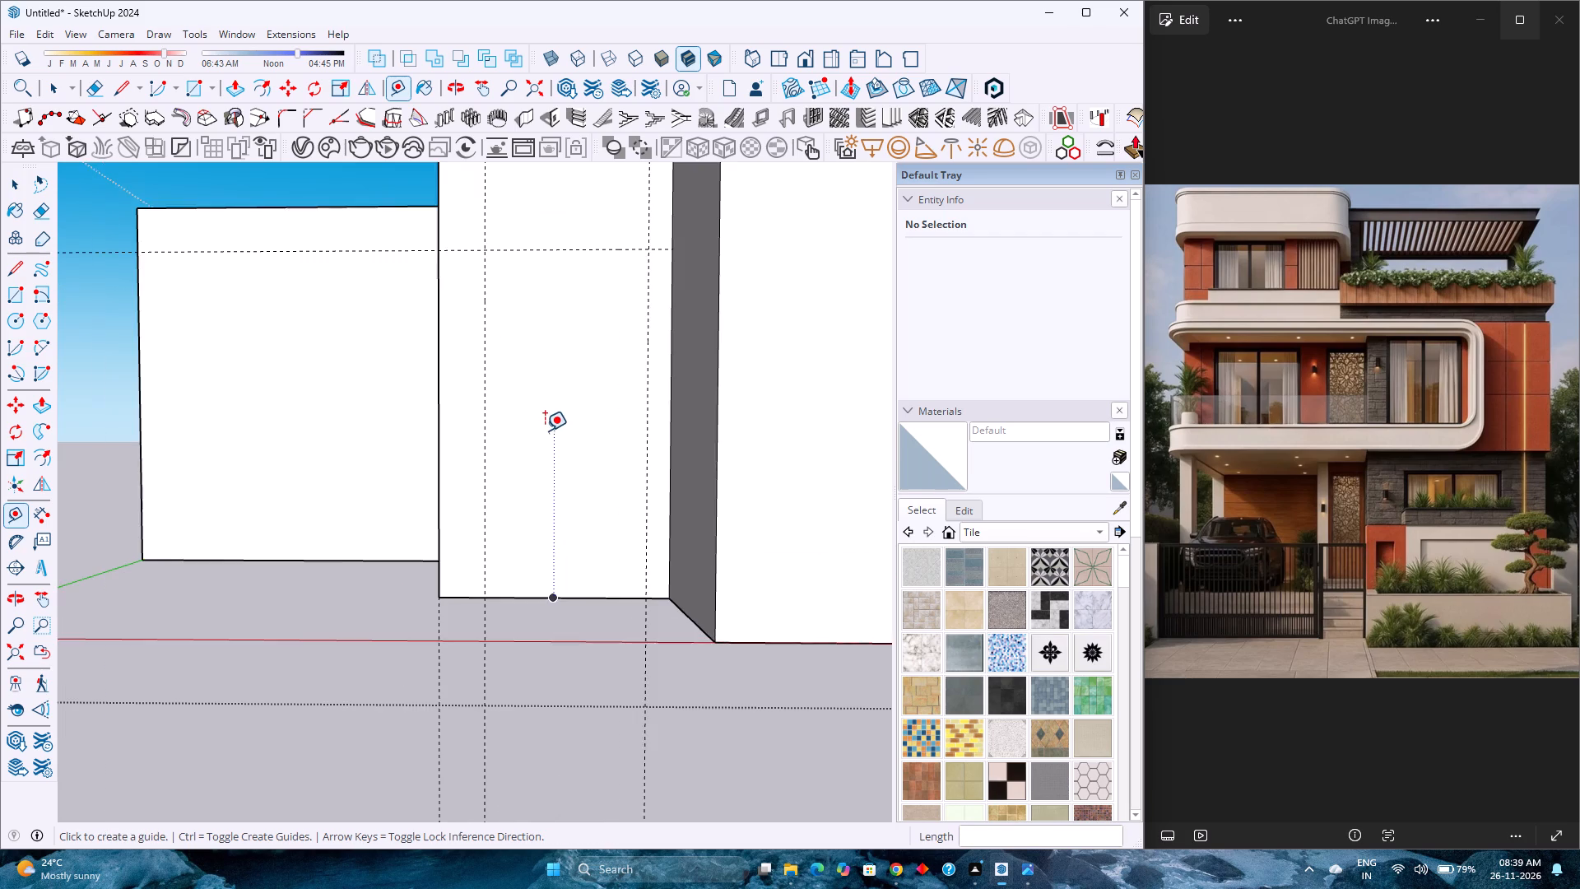
Place a horizontal guide 8' above the base edge of the middle recessed wall.
{"action": "middle_click_drag", "start_coordinate": [545, 431], "coordinate": [588, 514]}
{"action": "scroll", "coordinate": [574, 497], "scroll_direction": "down", "scroll_amount": 8}
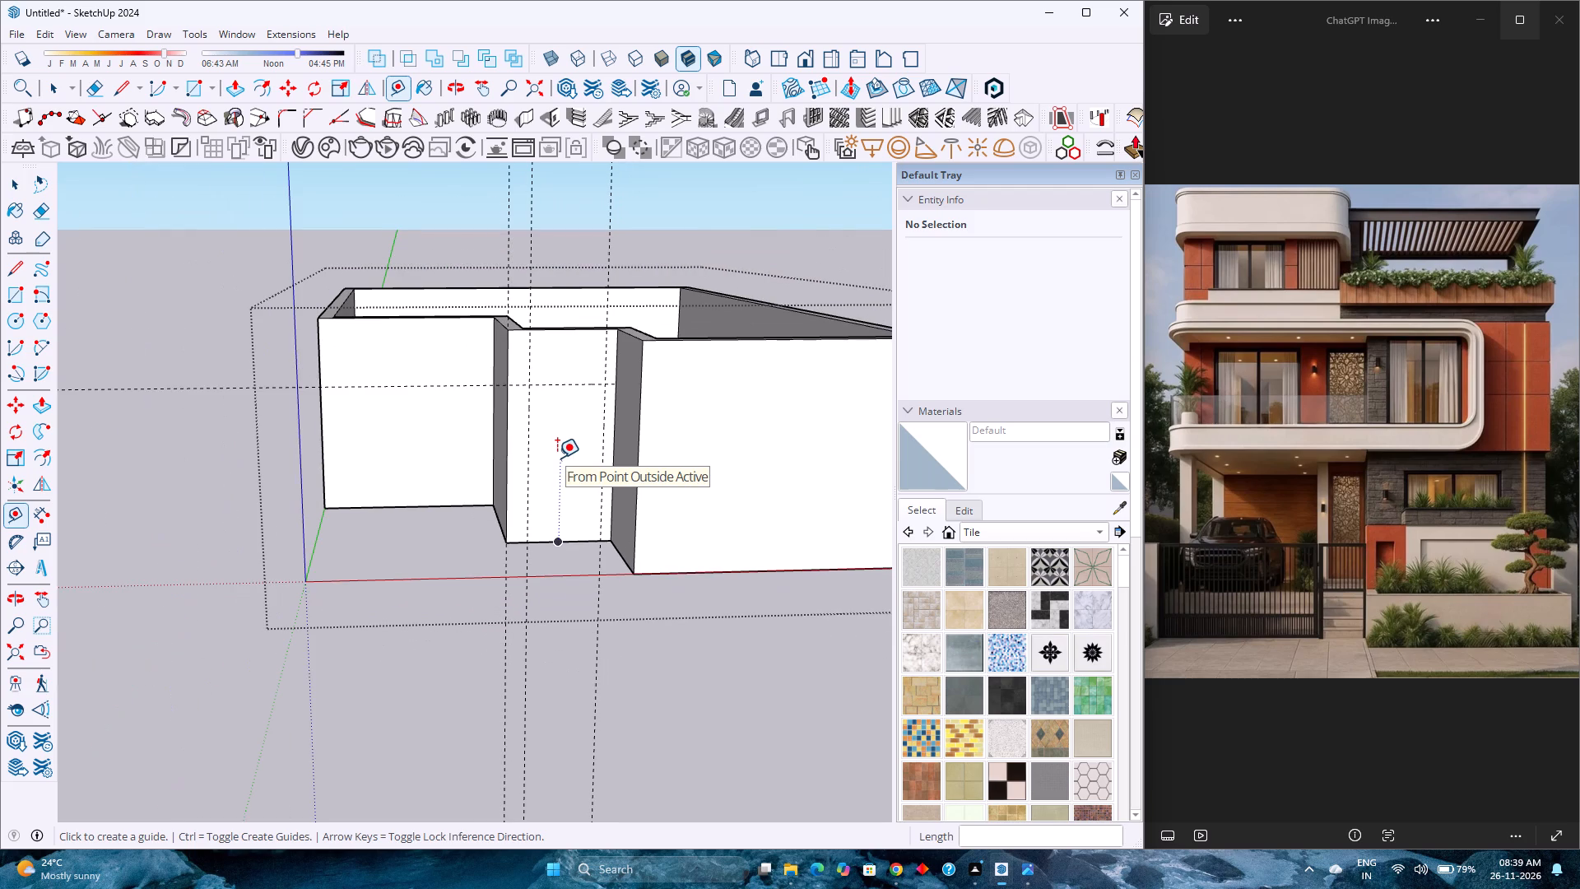
{"action": "scroll", "coordinate": [574, 538], "scroll_direction": "up", "scroll_amount": 4}
{"action": "left_click", "coordinate": [574, 541]}
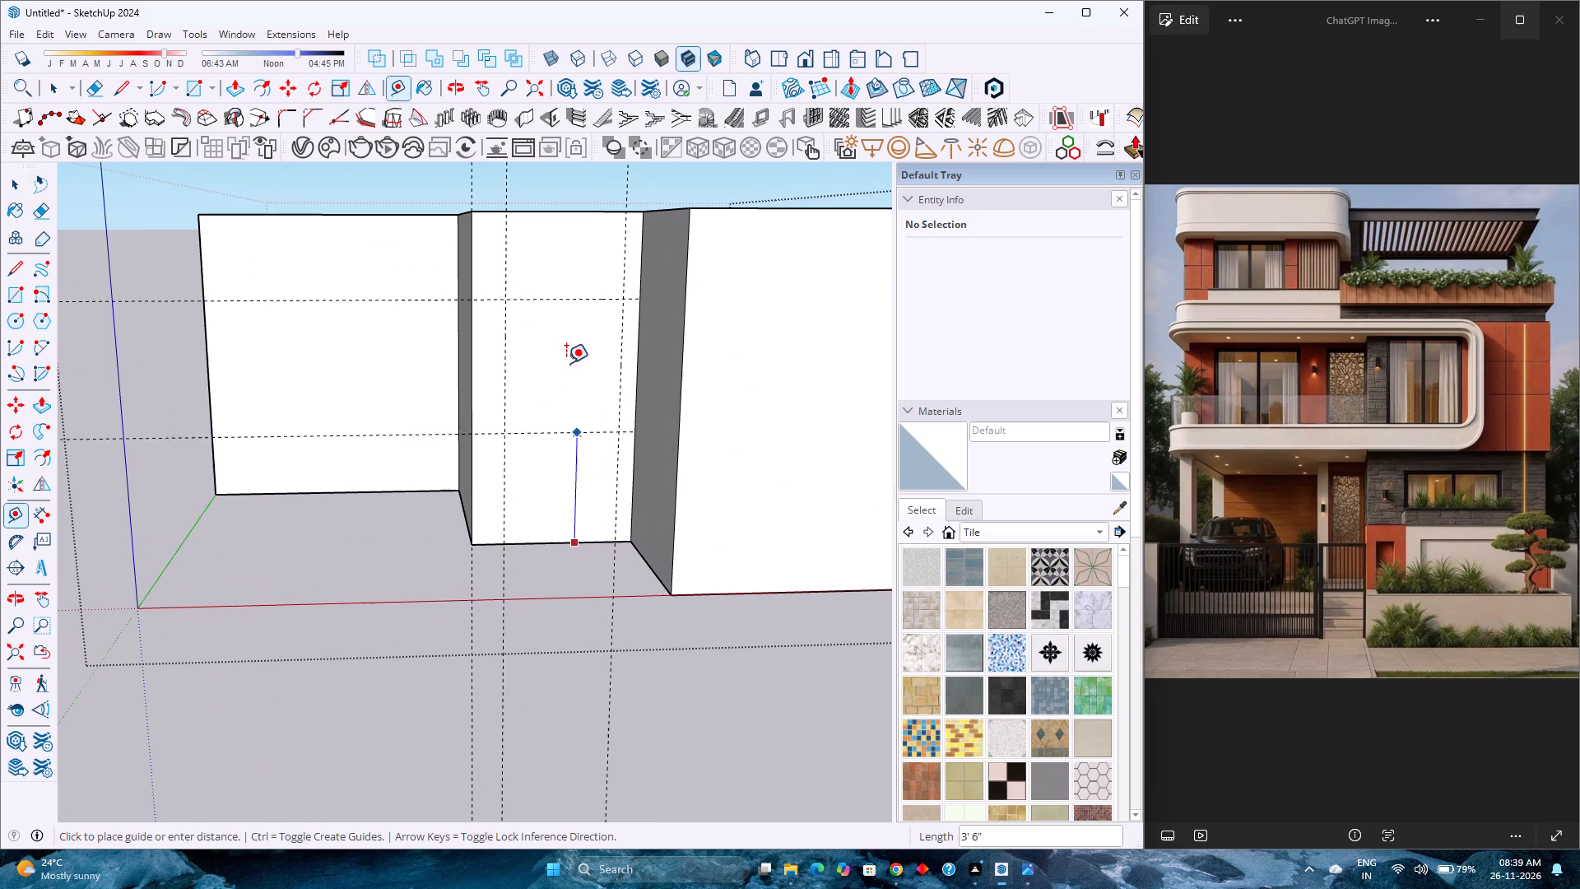
{"action": "type", "text": "8'"}
{"action": "key", "text": "Return"}
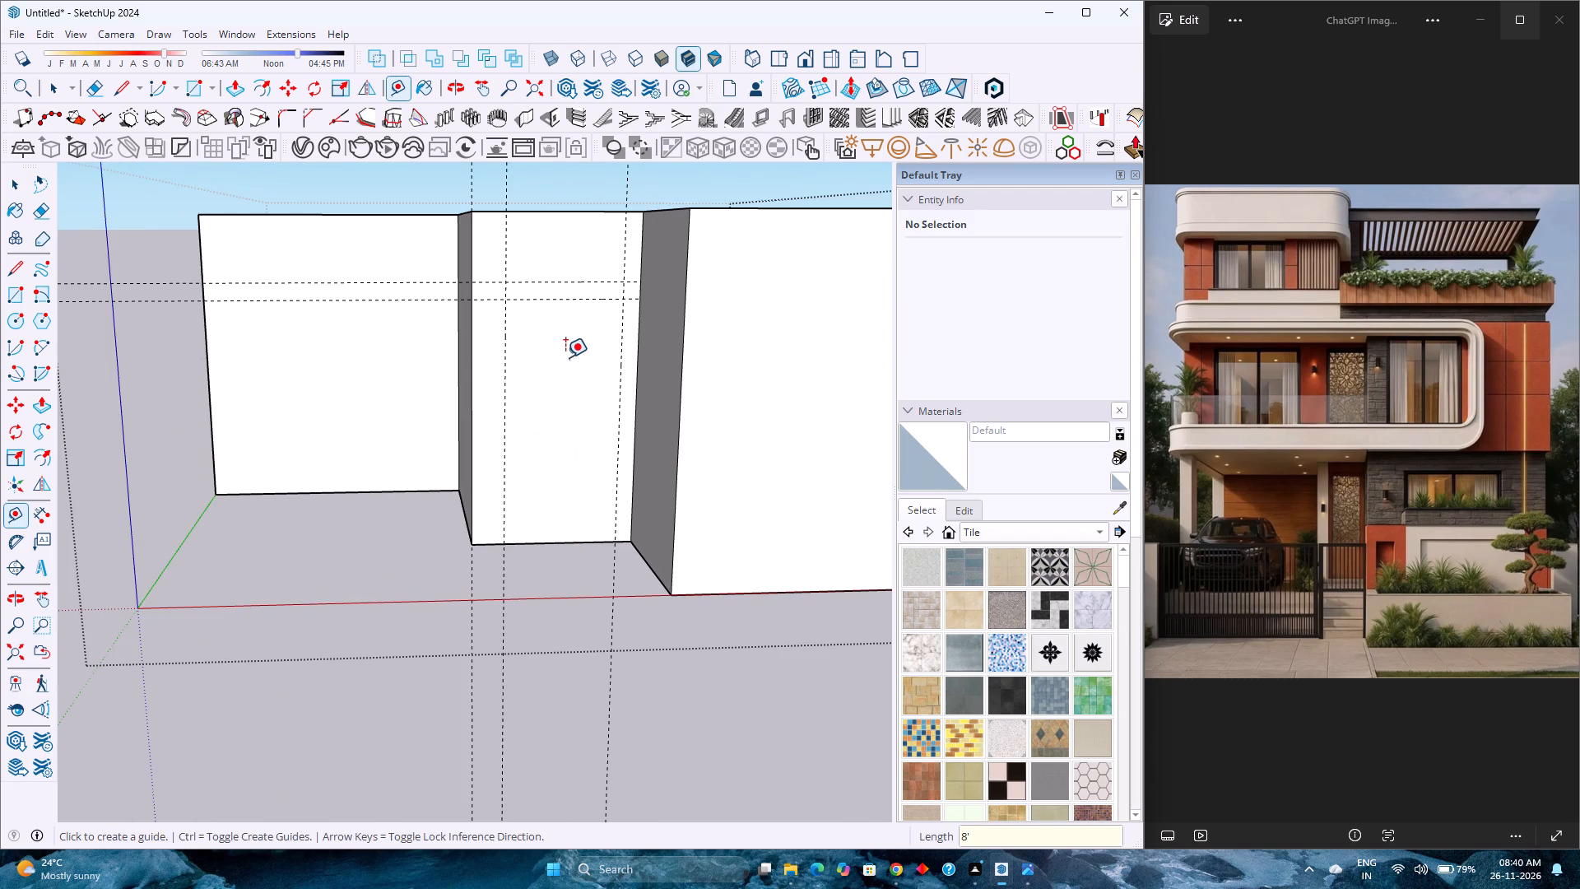
Delete the lower horizontal guide at 7'6" on the middle recessed wall.
{"action": "key", "text": "space"}
{"action": "left_click", "coordinate": [604, 301]}
{"action": "key", "text": "BackSpace"}
{"action": "key", "text": "Delete"}
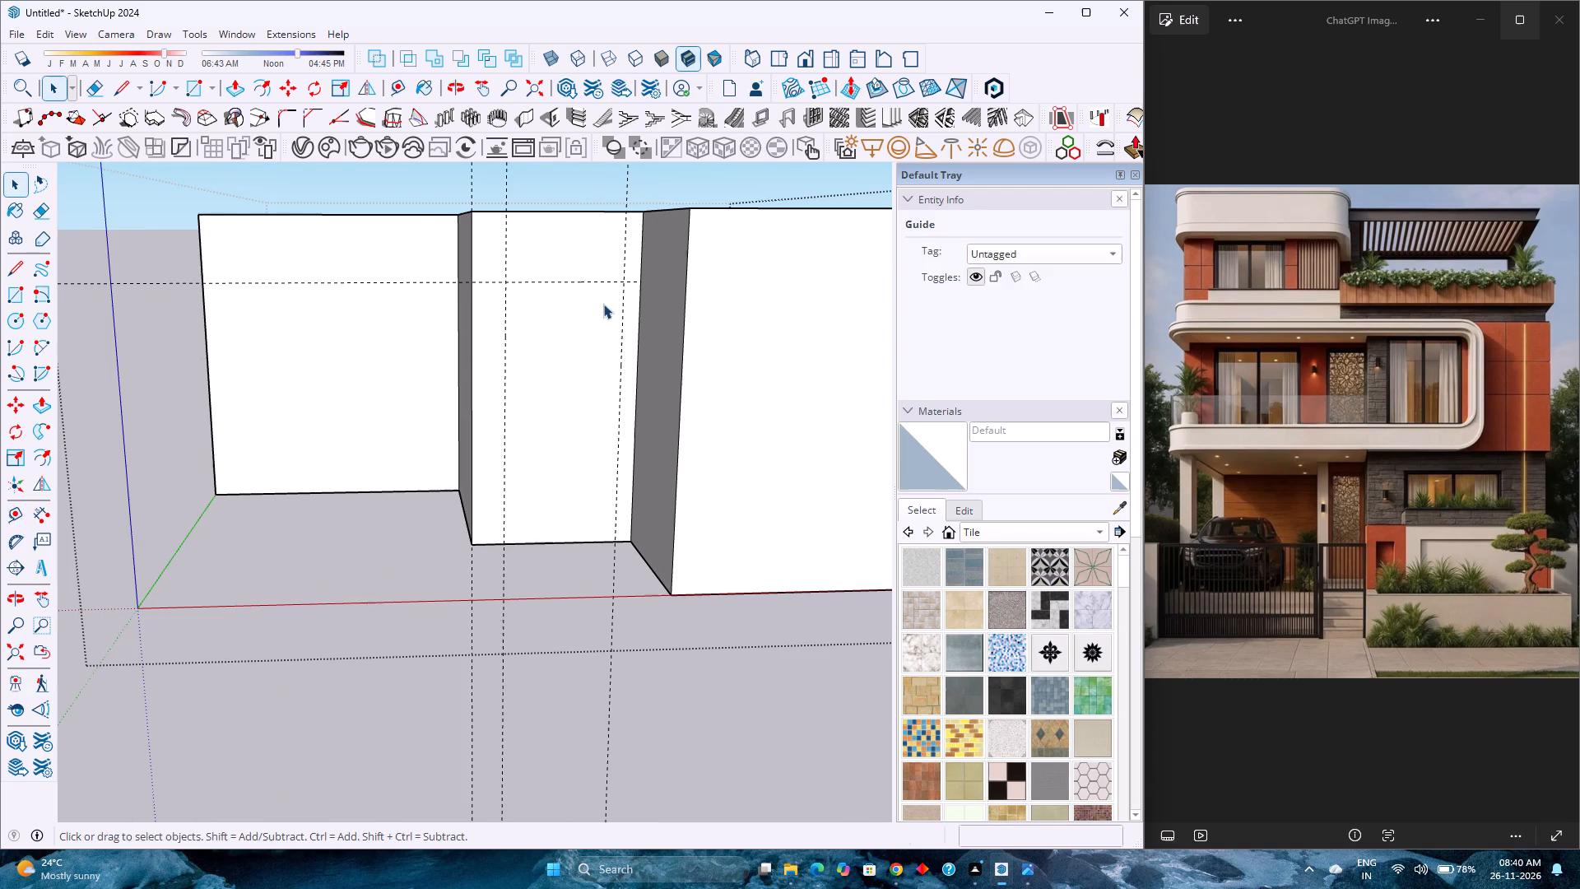
Examine the stepped front walls and the guides on the middle recessed wall from both sides and above.
{"action": "scroll", "coordinate": [592, 333], "scroll_direction": "down", "scroll_amount": 9}
{"action": "middle_click_drag", "start_coordinate": [569, 347], "coordinate": [478, 564], "text": "shift"}
{"action": "middle_click_drag", "start_coordinate": [457, 572], "coordinate": [695, 512]}
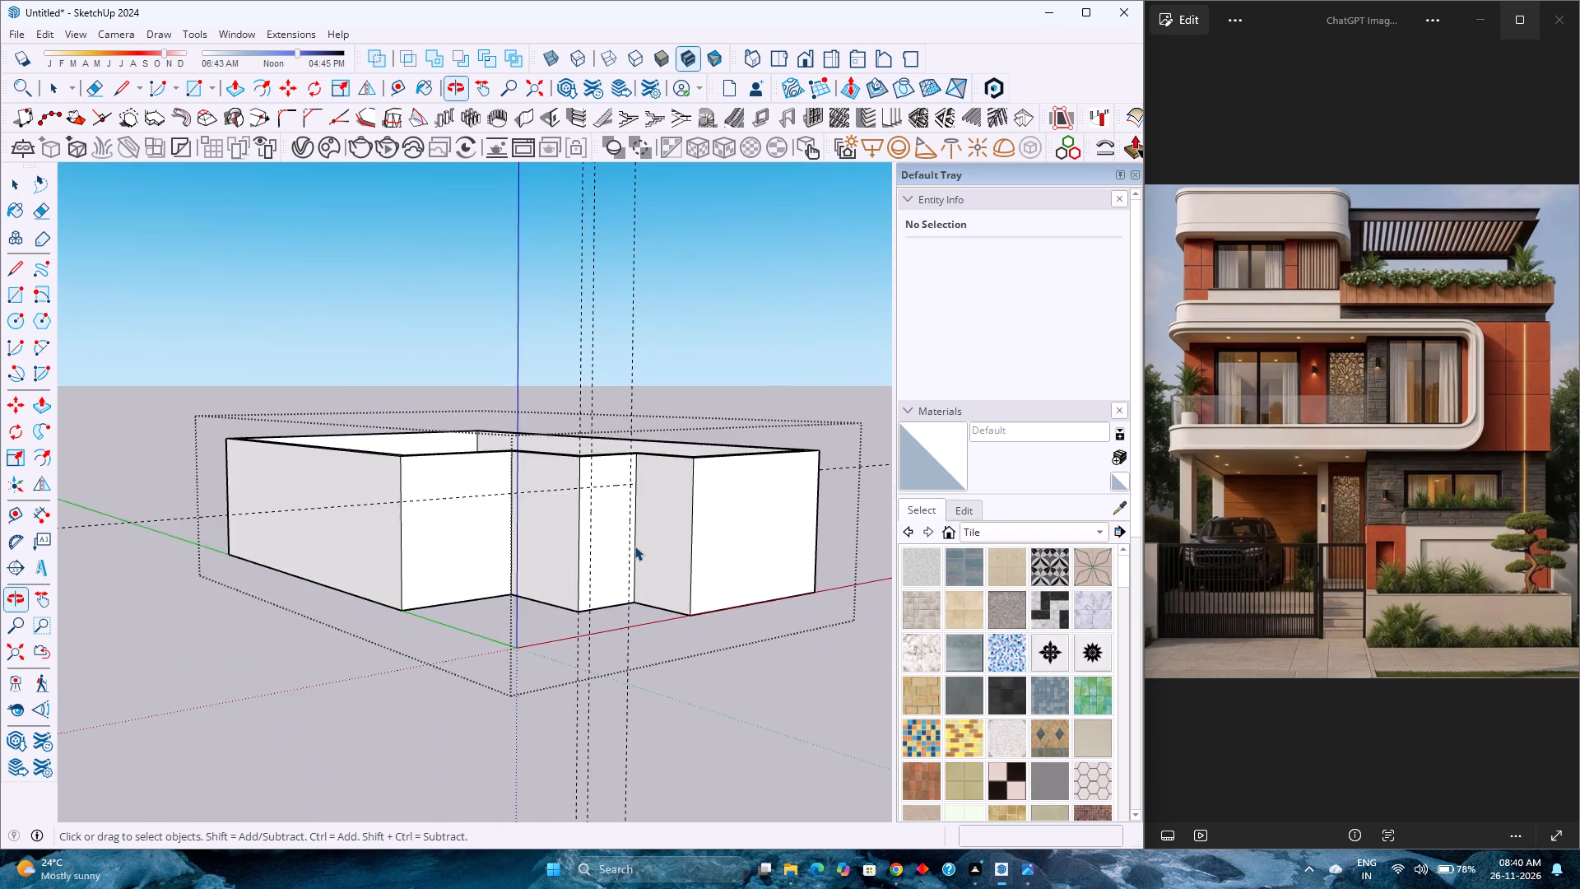
{"action": "scroll", "coordinate": [634, 546], "scroll_direction": "up", "scroll_amount": 5}
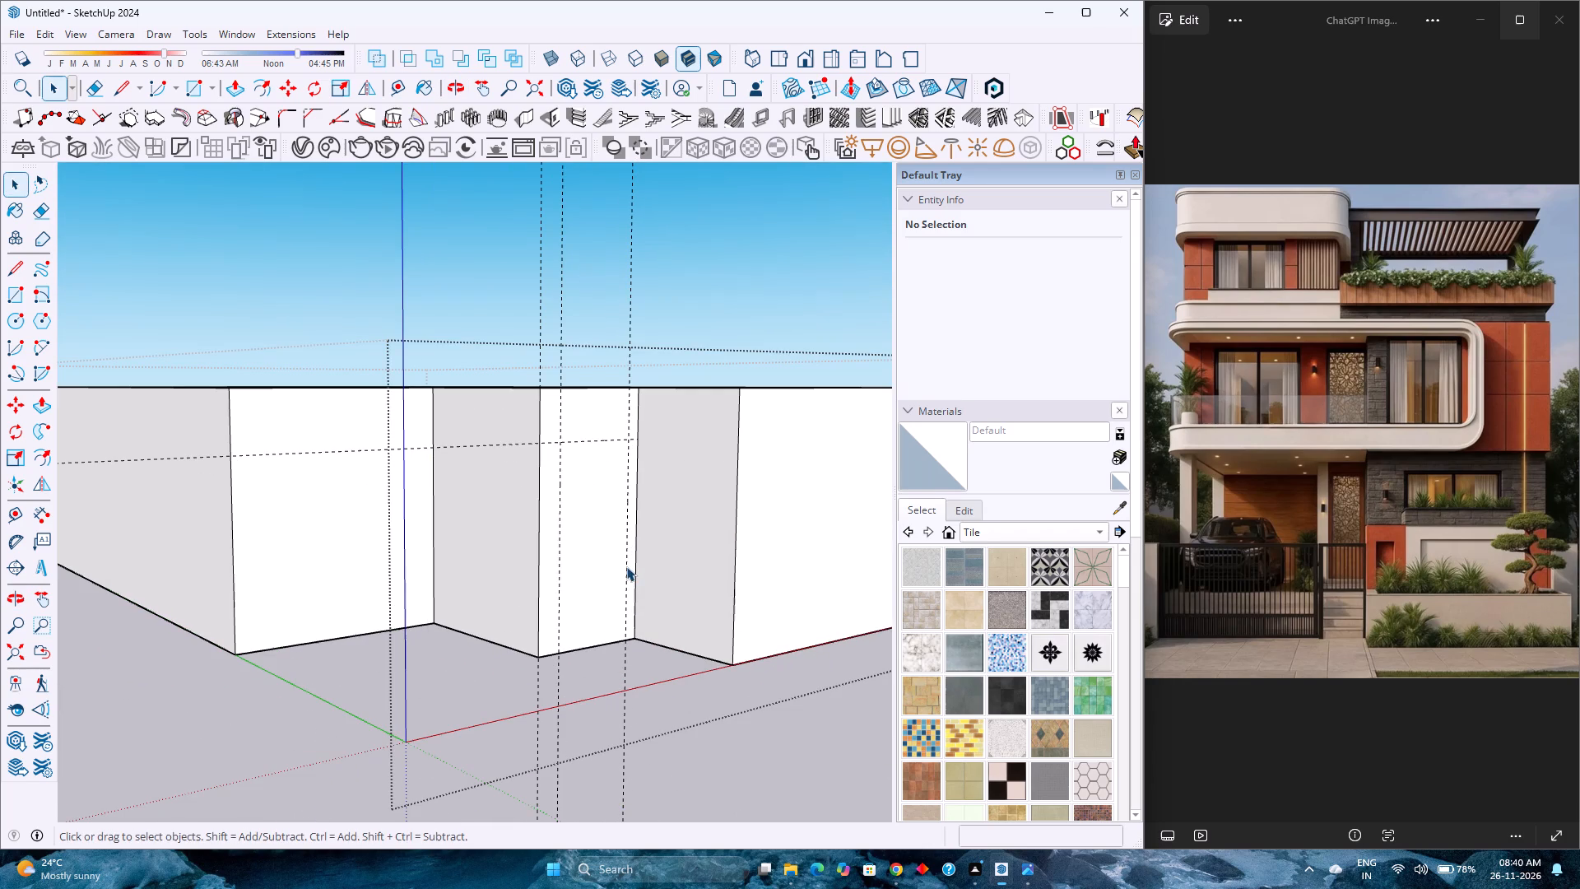
{"action": "scroll", "coordinate": [495, 545], "scroll_direction": "down", "scroll_amount": 2}
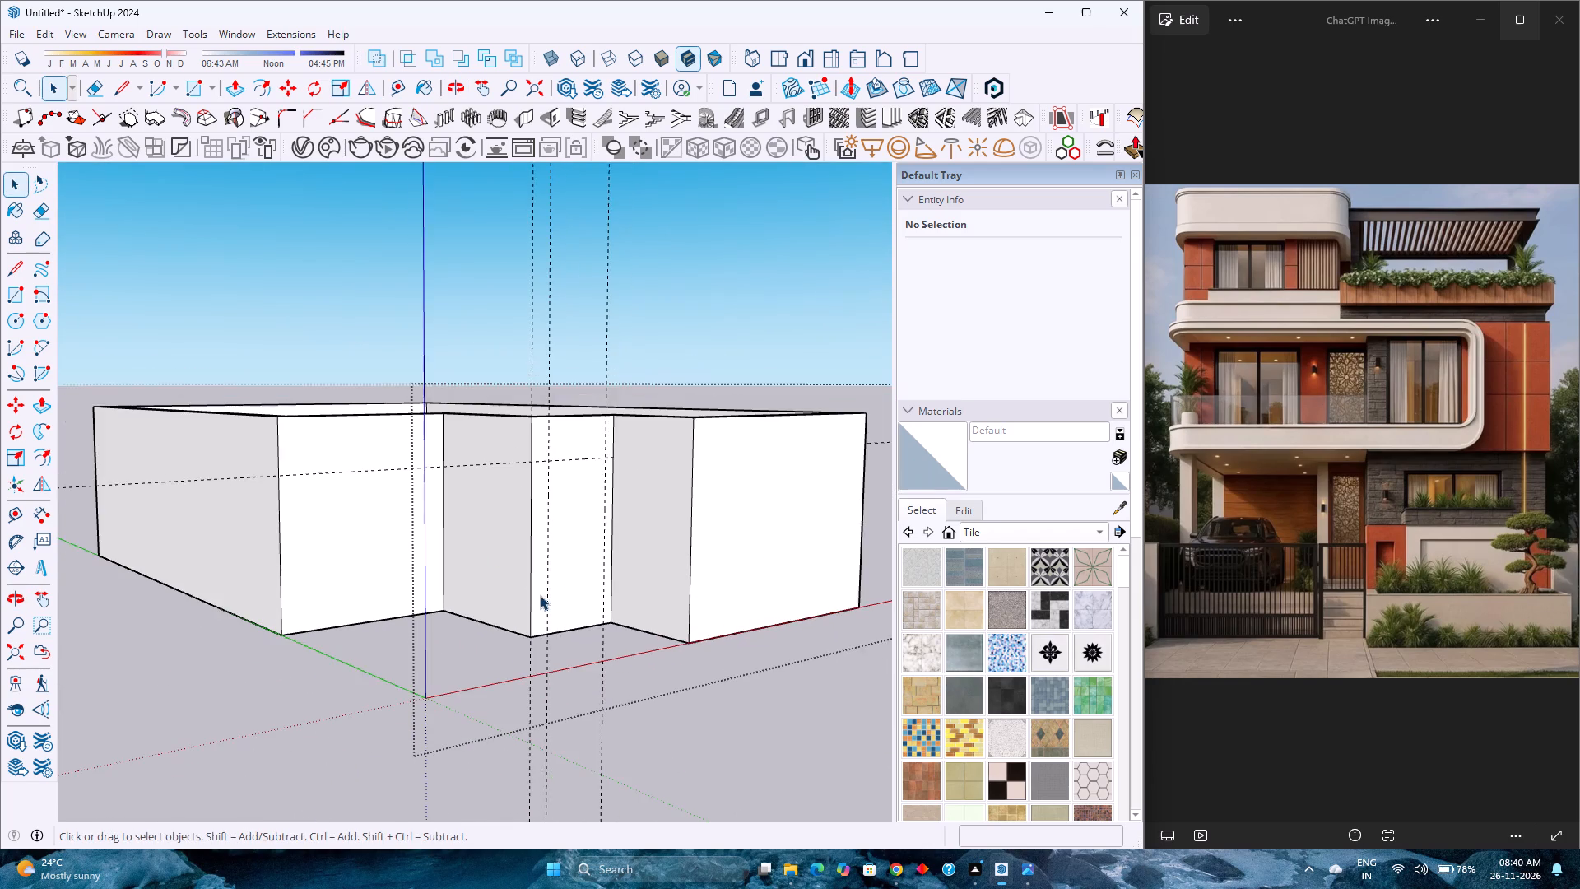
{"action": "middle_click_drag", "start_coordinate": [540, 595], "coordinate": [390, 598]}
{"action": "scroll", "coordinate": [390, 598], "scroll_direction": "down", "scroll_amount": 3}
{"action": "scroll", "coordinate": [599, 636], "scroll_direction": "up", "scroll_amount": 4}
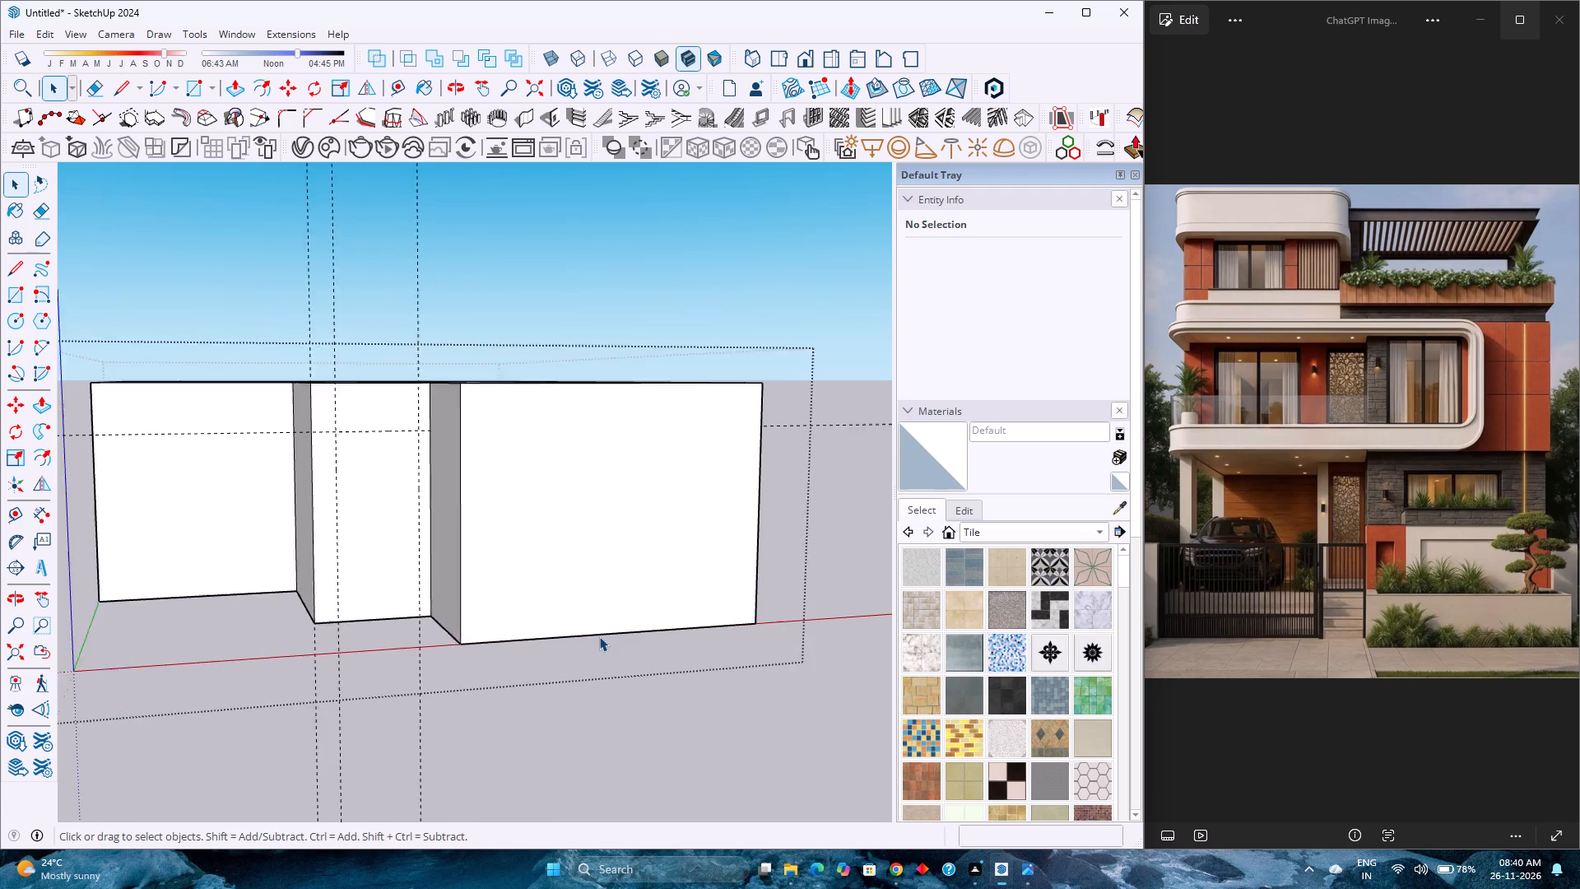
{"action": "scroll", "coordinate": [599, 636], "scroll_direction": "down", "scroll_amount": 4}
{"action": "scroll", "coordinate": [599, 636], "scroll_direction": "up", "scroll_amount": 3}
{"action": "middle_click_drag", "start_coordinate": [599, 636], "coordinate": [523, 708]}
{"action": "scroll", "coordinate": [521, 708], "scroll_direction": "down", "scroll_amount": 8}
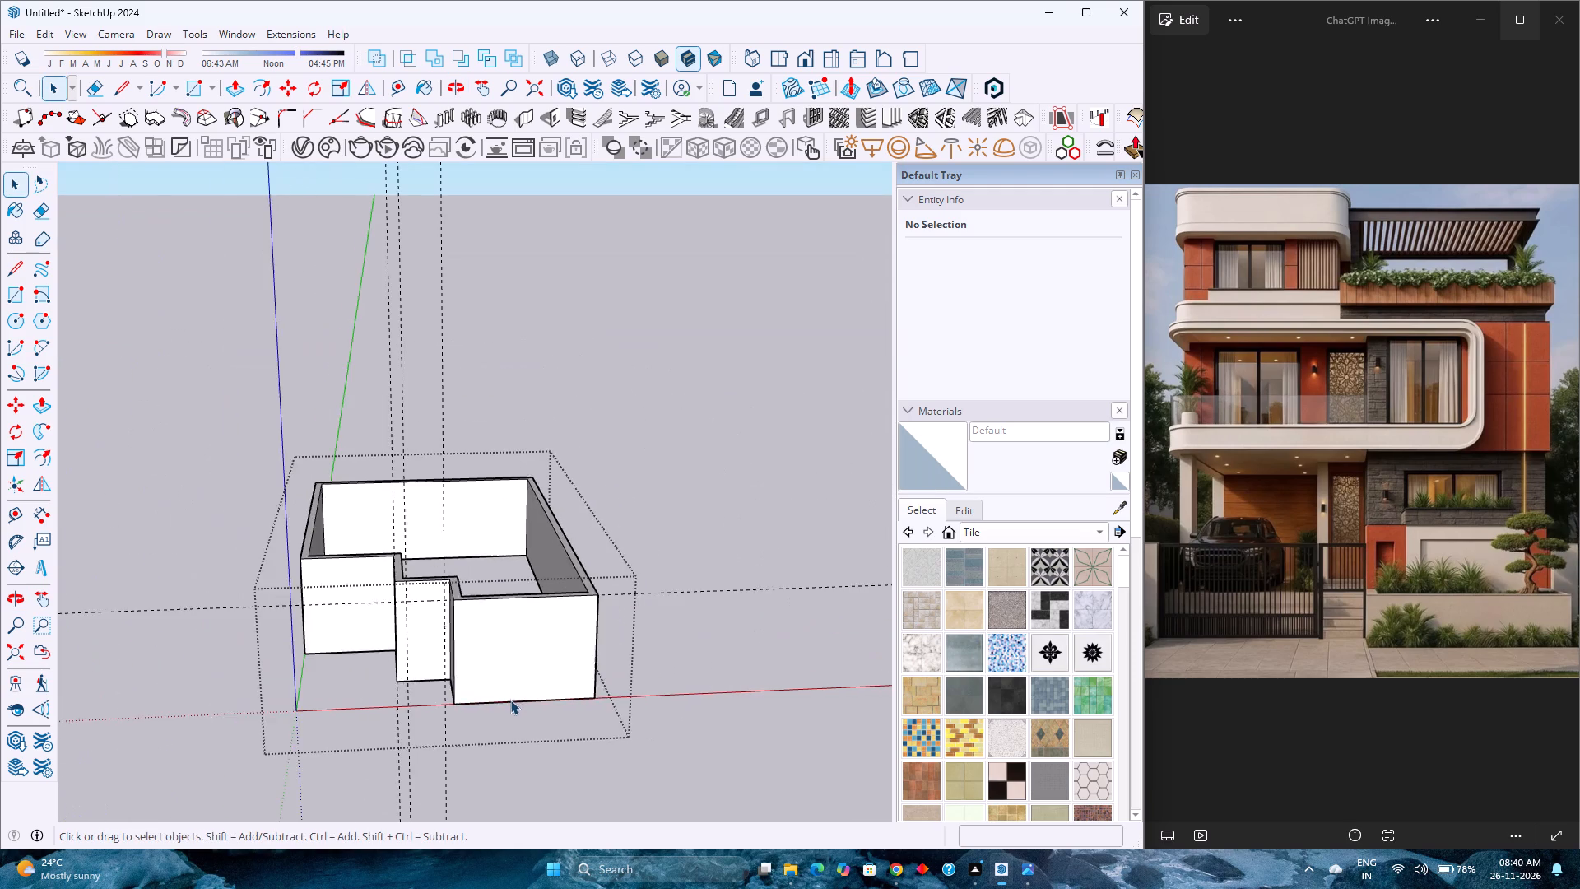
Draw a 3'6" by 8' doorway rectangle between the guides, down to the base edge of the middle recessed wall.
{"action": "scroll", "coordinate": [406, 692], "scroll_direction": "up", "scroll_amount": 6}
{"action": "middle_click_drag", "start_coordinate": [399, 682], "coordinate": [400, 601]}
{"action": "scroll", "coordinate": [431, 543], "scroll_direction": "up", "scroll_amount": 8}
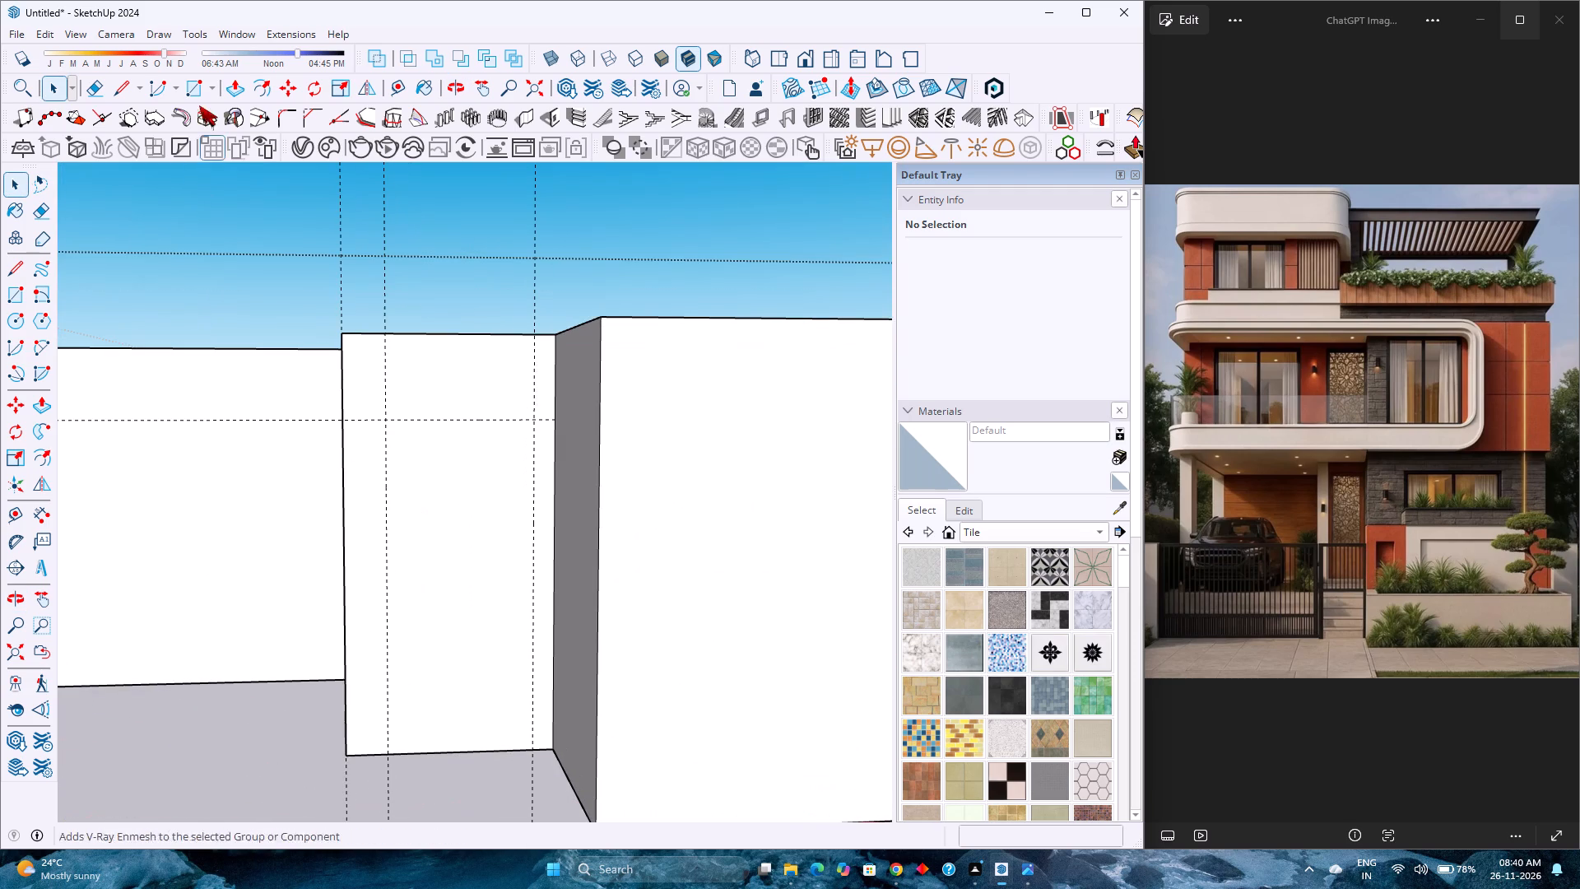
{"action": "left_click", "coordinate": [183, 90]}
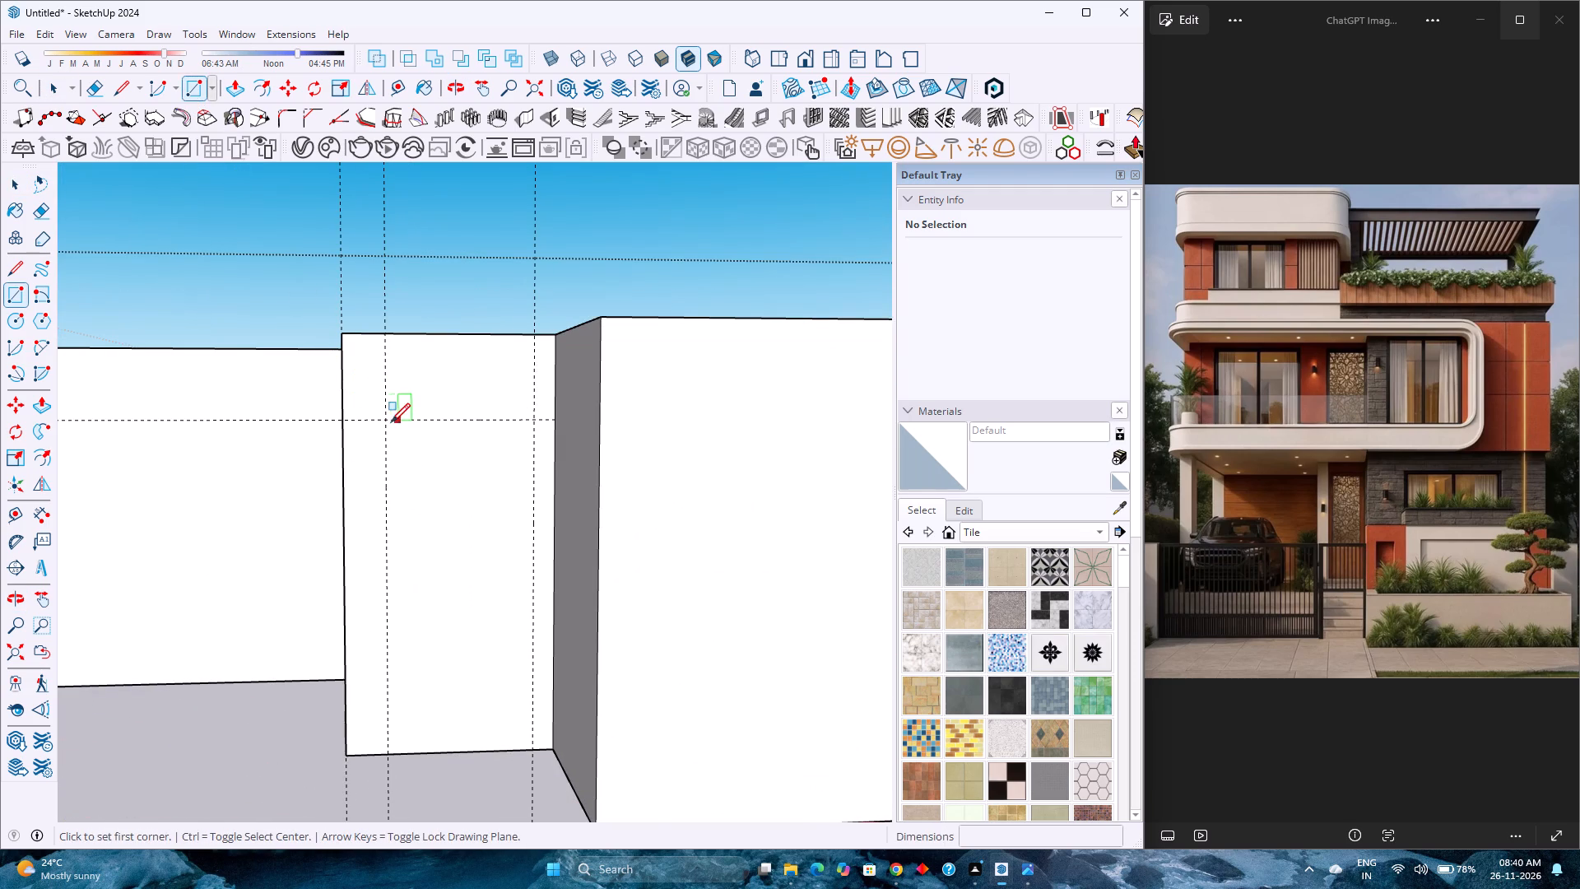
{"action": "left_click", "coordinate": [385, 422]}
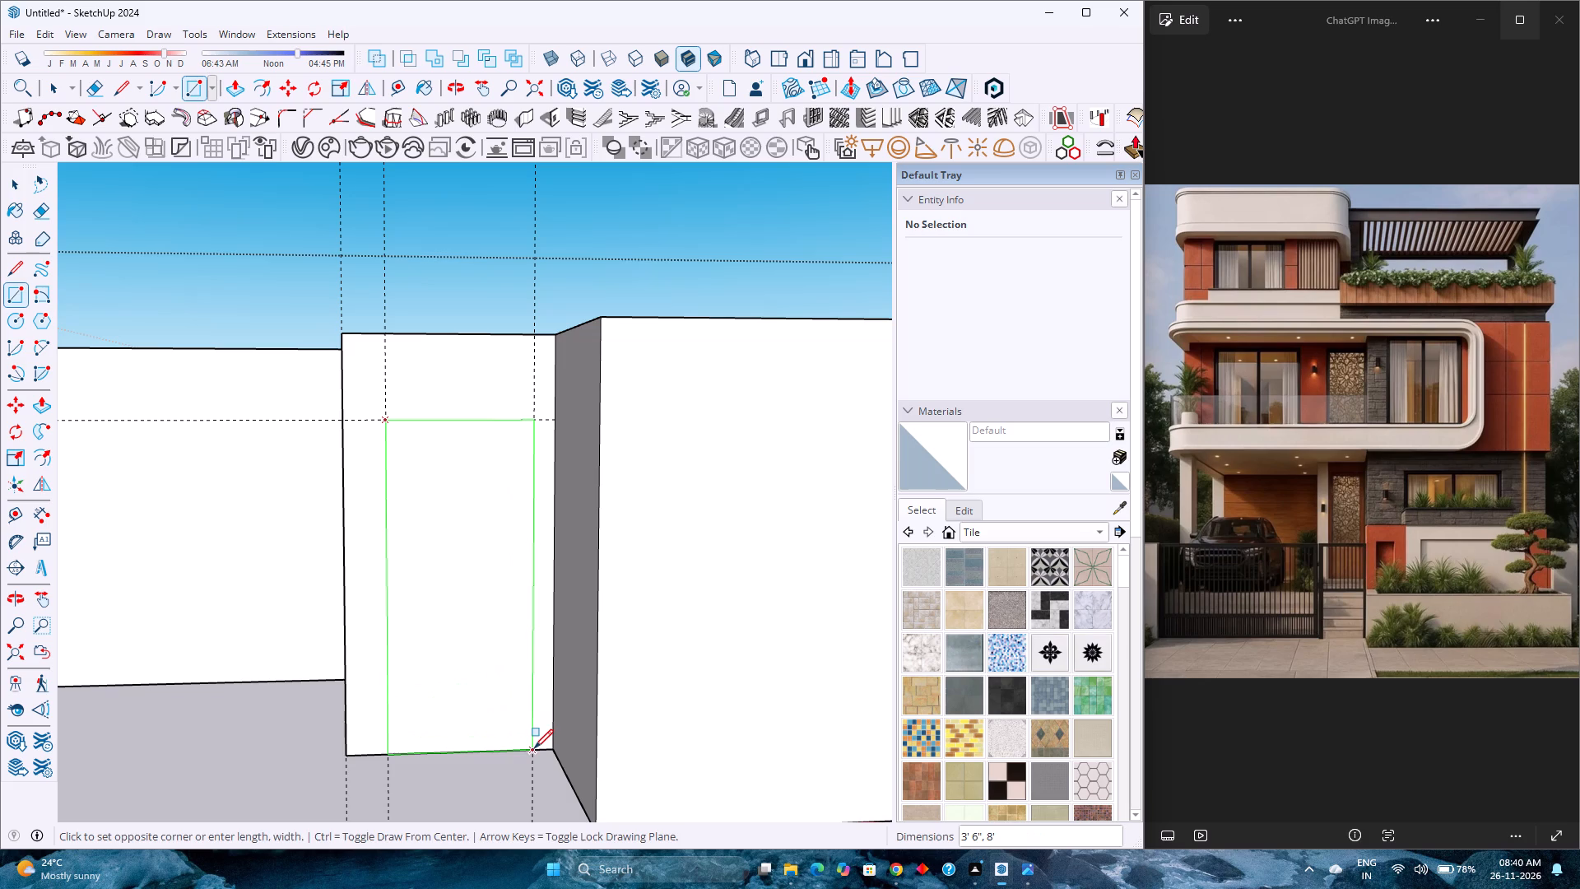
{"action": "left_click", "coordinate": [534, 748]}
Push the doorway rectangle 9" through the middle recessed wall to cut the entrance opening.
{"action": "scroll", "coordinate": [487, 673], "scroll_direction": "up", "scroll_amount": 1}
{"action": "middle_click_drag", "start_coordinate": [487, 673], "coordinate": [524, 757]}
{"action": "scroll", "coordinate": [514, 735], "scroll_direction": "down", "scroll_amount": 4}
{"action": "key", "text": "p"}
{"action": "left_click", "coordinate": [474, 617]}
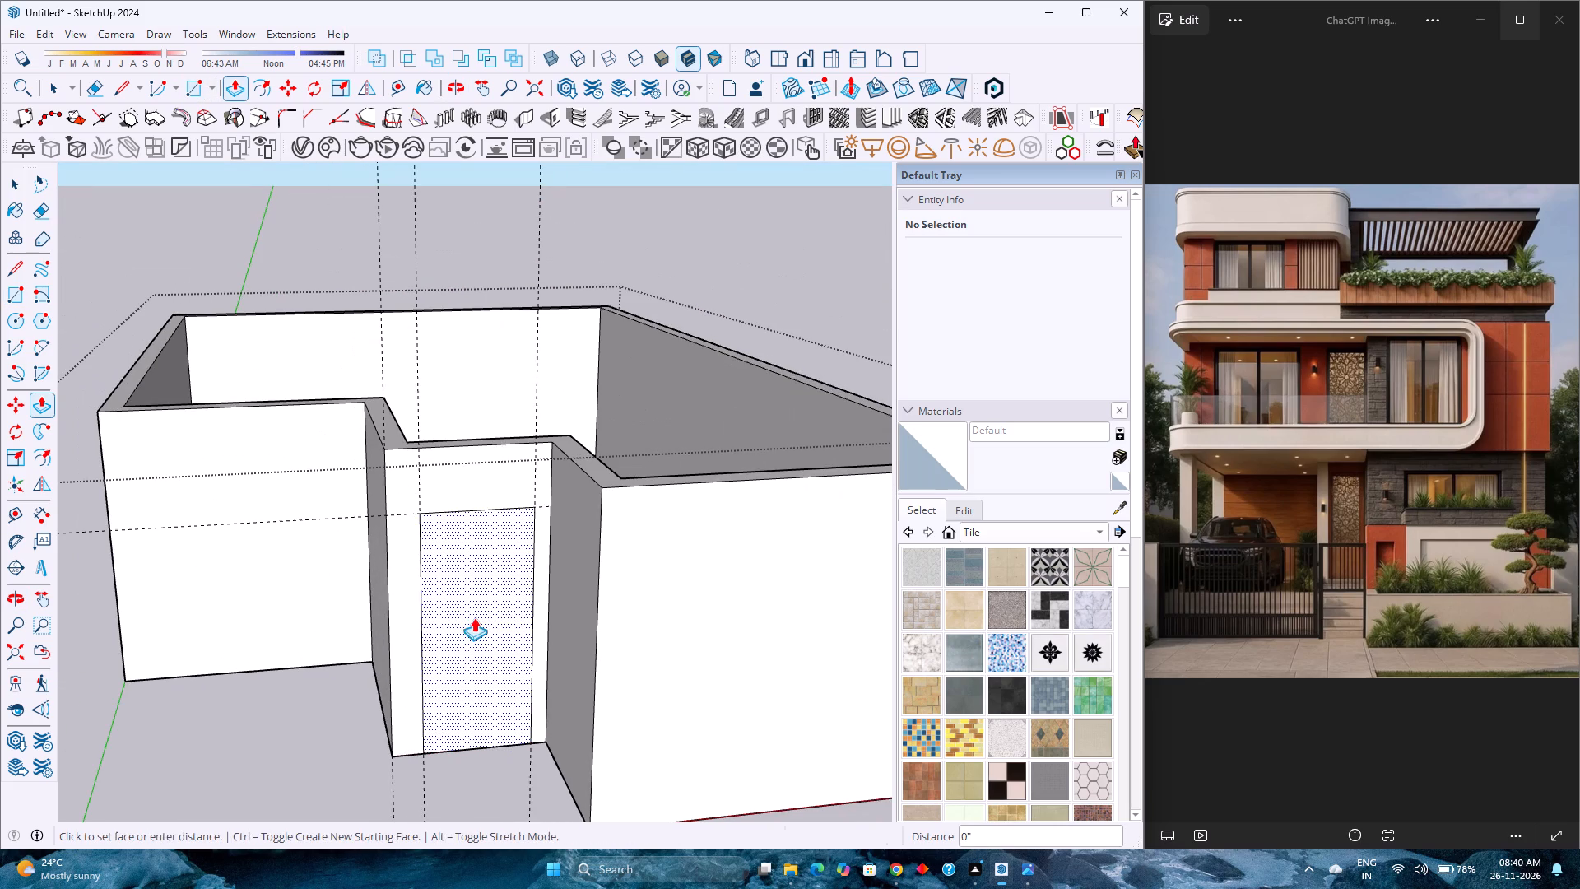
{"action": "left_click", "coordinate": [462, 587]}
{"action": "scroll", "coordinate": [462, 587], "scroll_direction": "down", "scroll_amount": 6}
{"action": "middle_click_drag", "start_coordinate": [453, 657], "coordinate": [499, 612]}
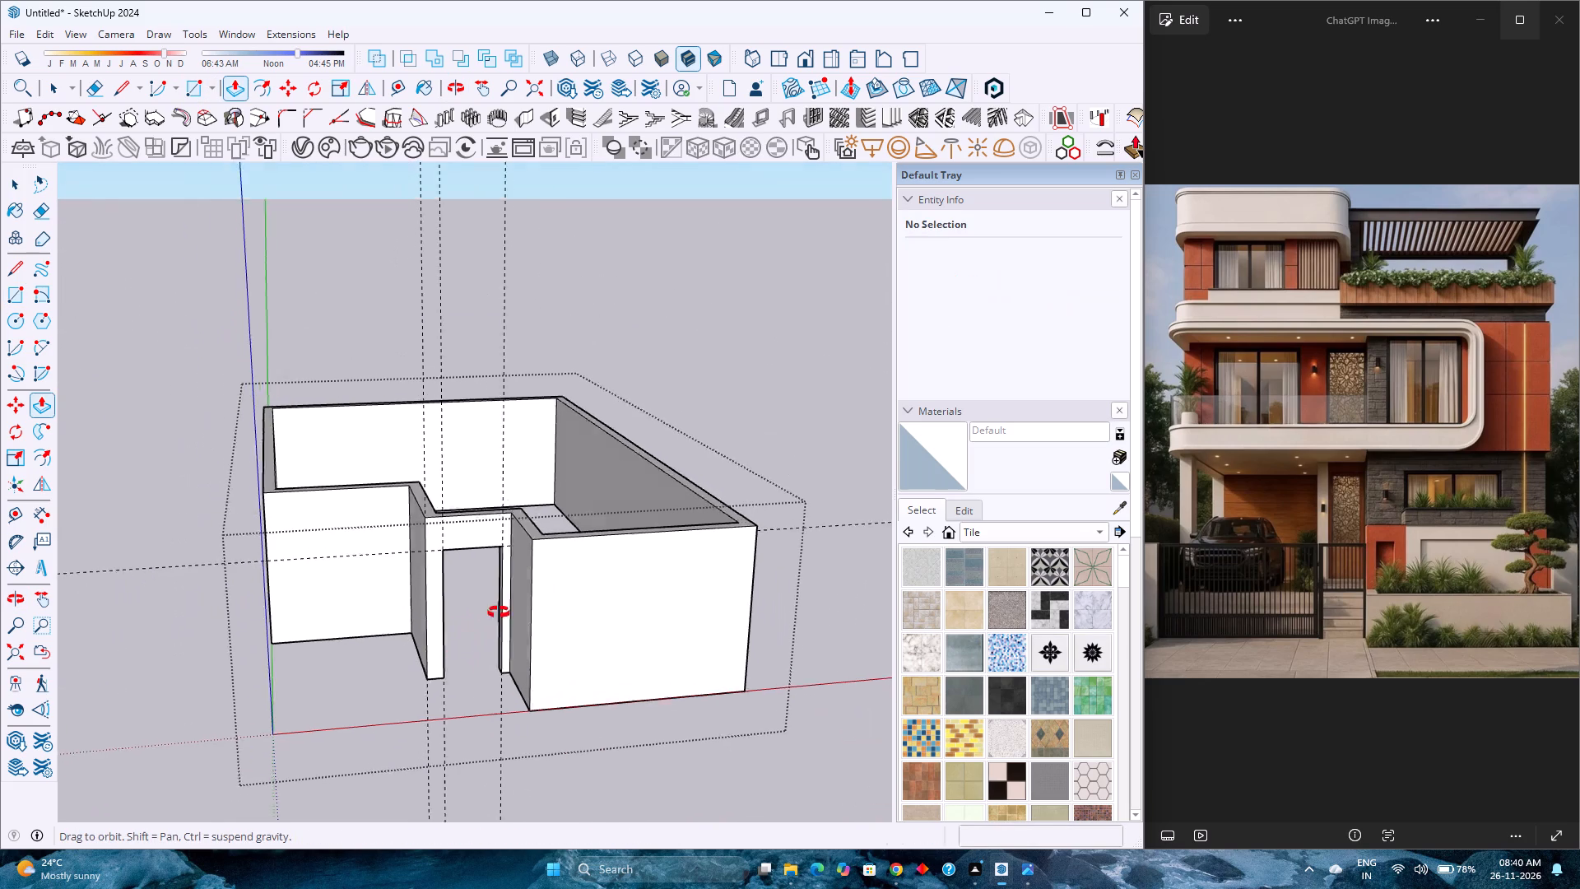
{"action": "middle_click_drag", "start_coordinate": [499, 612], "coordinate": [667, 504]}
{"action": "scroll", "coordinate": [660, 518], "scroll_direction": "up", "scroll_amount": 3}
{"action": "middle_click_drag", "start_coordinate": [661, 538], "coordinate": [480, 641]}
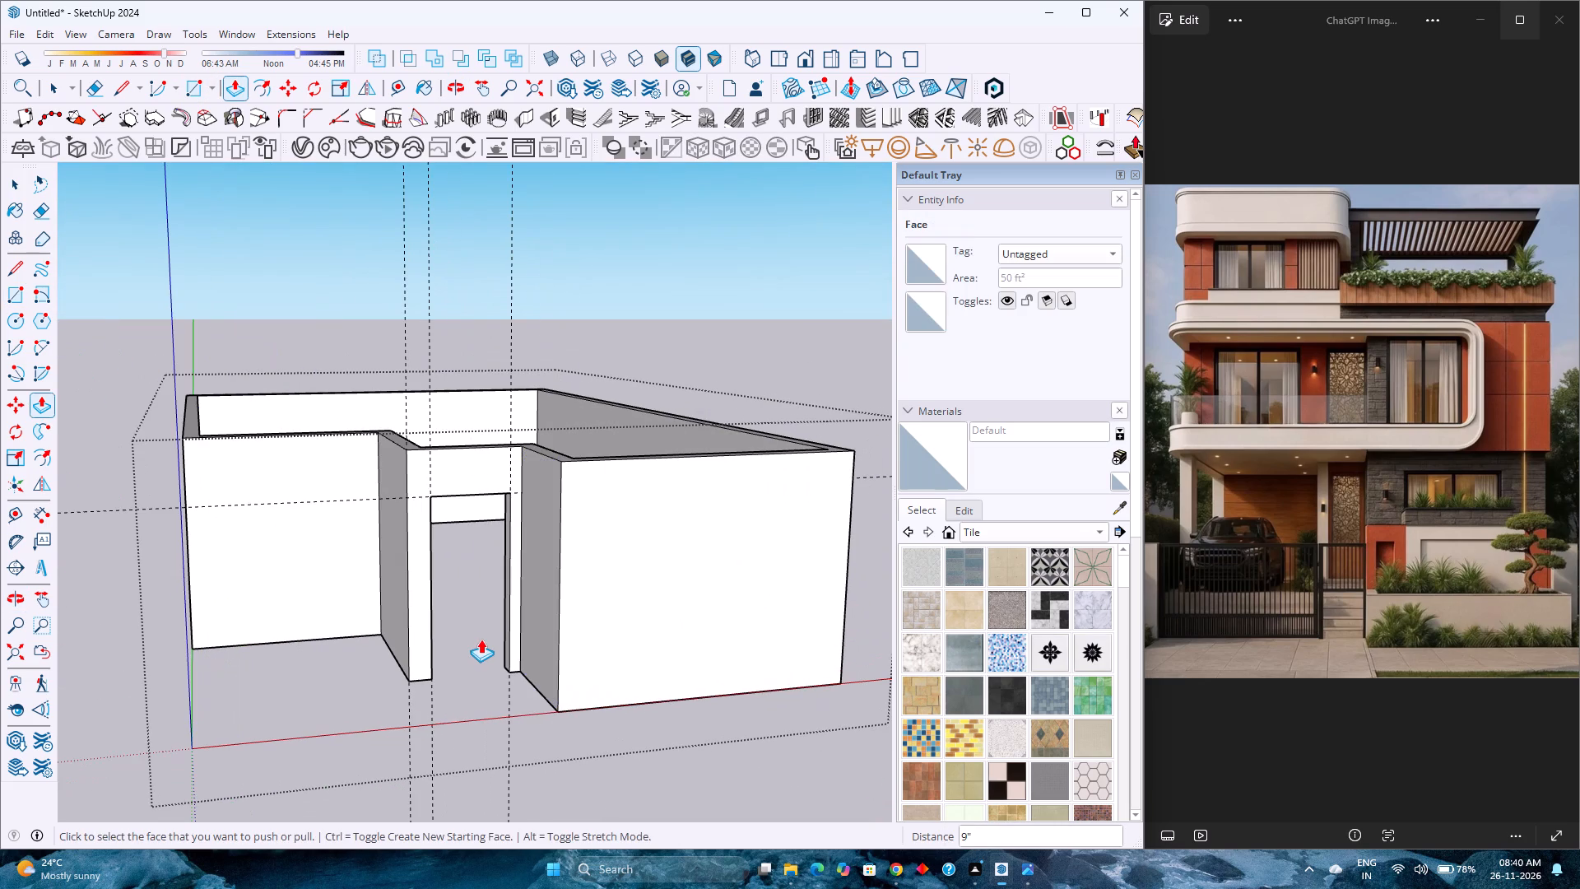
{"action": "key", "text": "space"}
Copy the outer vertical edge of the rearmost front wall 1' inward along its face.
{"action": "scroll", "coordinate": [476, 627], "scroll_direction": "down", "scroll_amount": 4}
{"action": "scroll", "coordinate": [374, 626], "scroll_direction": "up", "scroll_amount": 4}
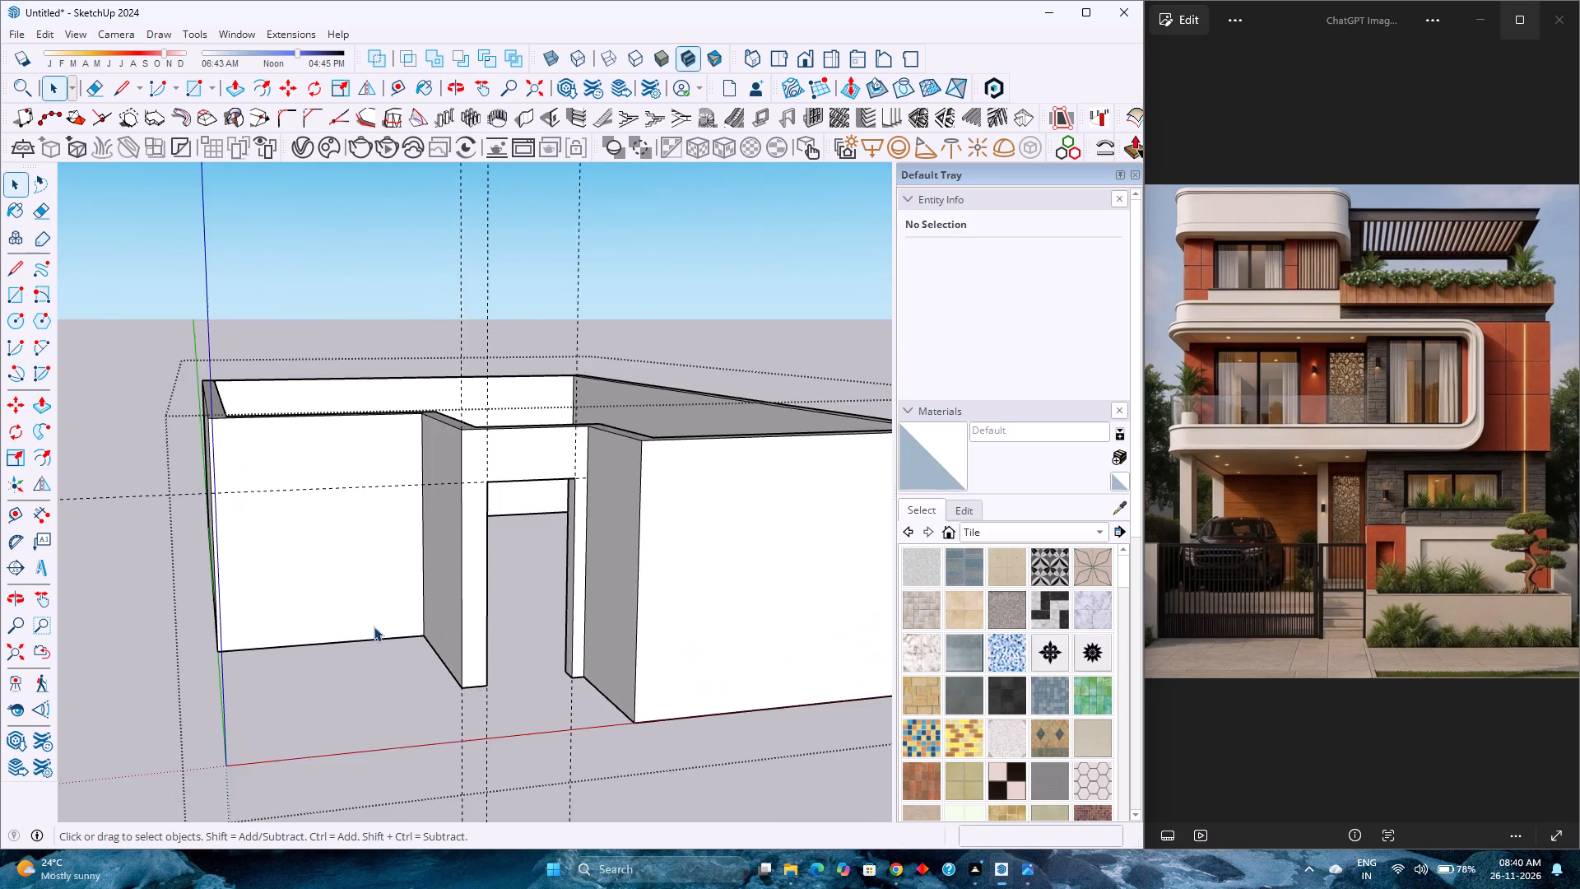
{"action": "scroll", "coordinate": [374, 626], "scroll_direction": "up", "scroll_amount": 4}
{"action": "scroll", "coordinate": [374, 626], "scroll_direction": "down", "scroll_amount": 3}
{"action": "middle_click_drag", "start_coordinate": [332, 610], "coordinate": [551, 542], "text": "shift"}
{"action": "middle_click_drag", "start_coordinate": [532, 542], "coordinate": [406, 642]}
{"action": "scroll", "coordinate": [230, 504], "scroll_direction": "up", "scroll_amount": 3}
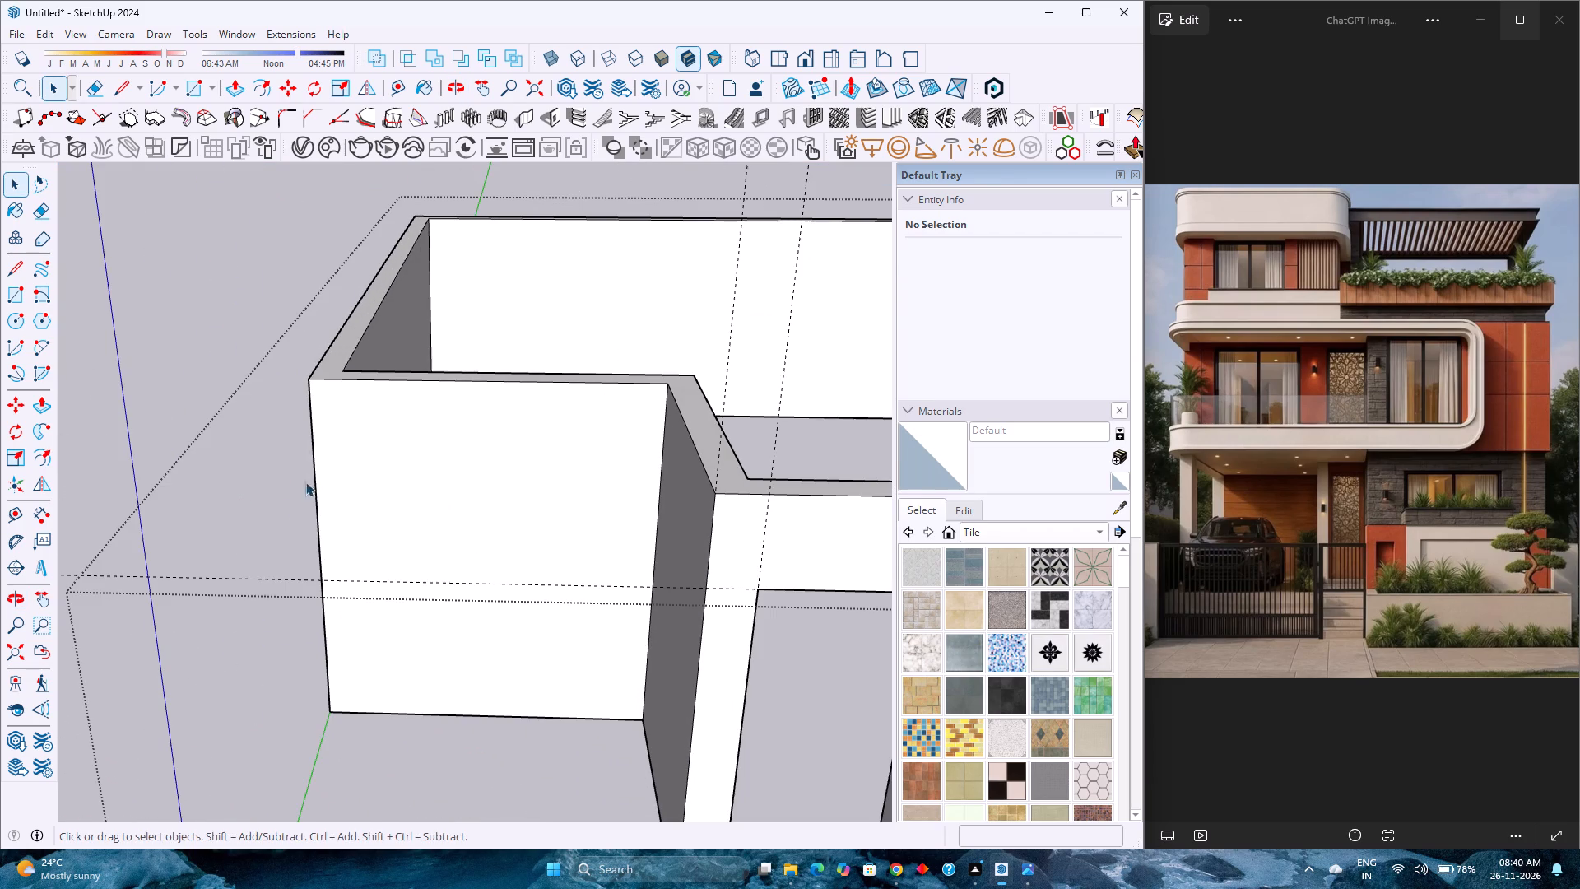
{"action": "left_click", "coordinate": [314, 471]}
{"action": "key", "text": "m"}
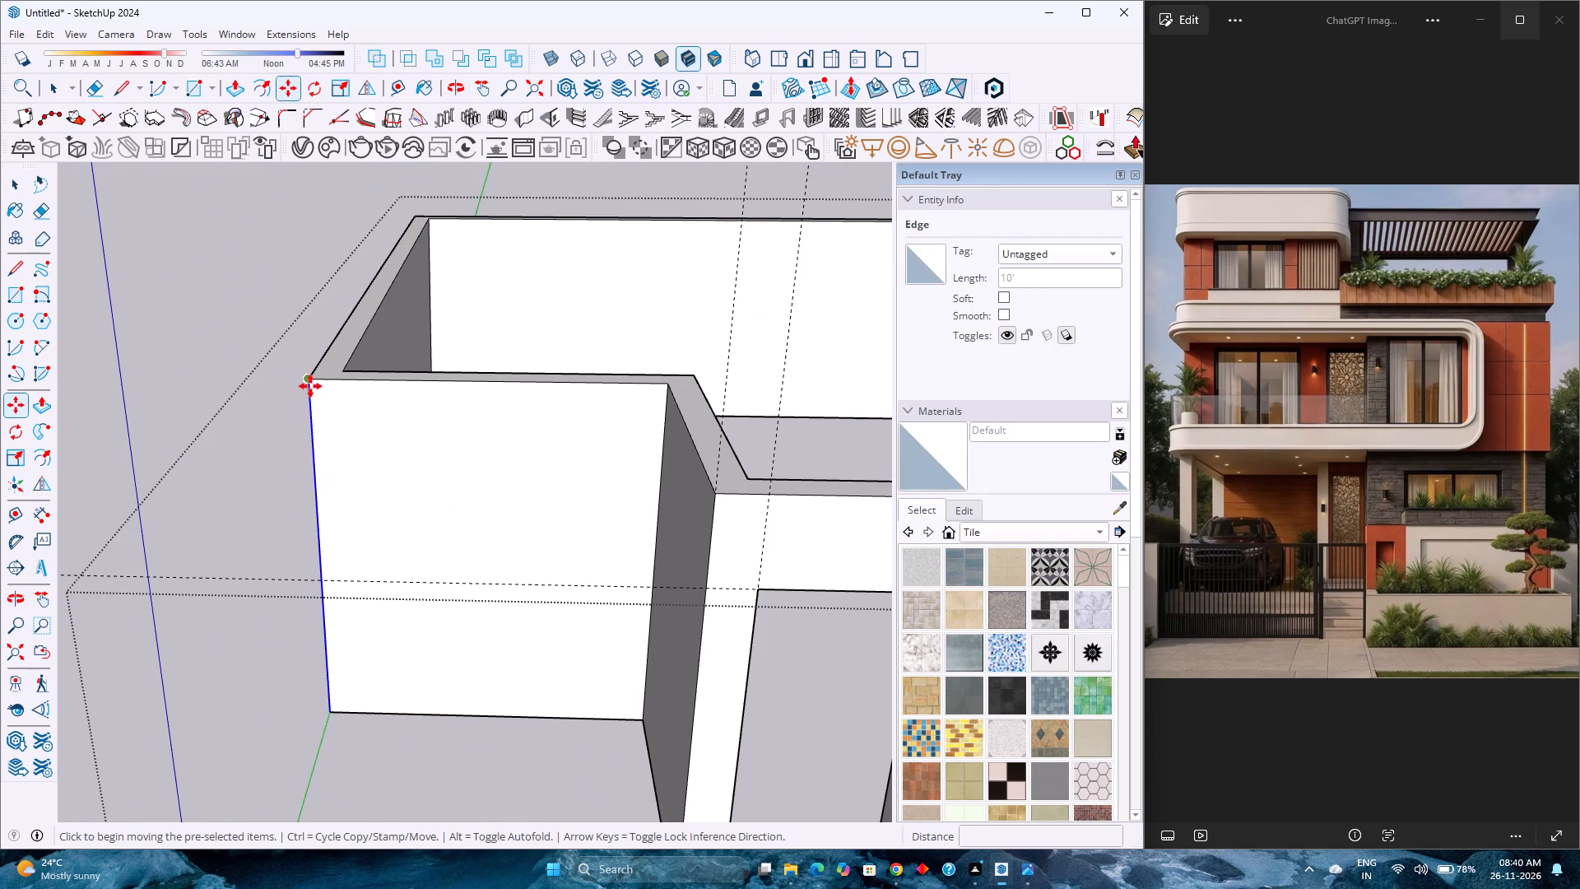
{"action": "left_click", "coordinate": [310, 384]}
{"action": "type", "text": "1'"}
{"action": "key", "text": "Return"}
Push the wider face beside the copied edge on the rearmost front wall inward by 1".
{"action": "middle_click_drag", "start_coordinate": [424, 490], "coordinate": [453, 548]}
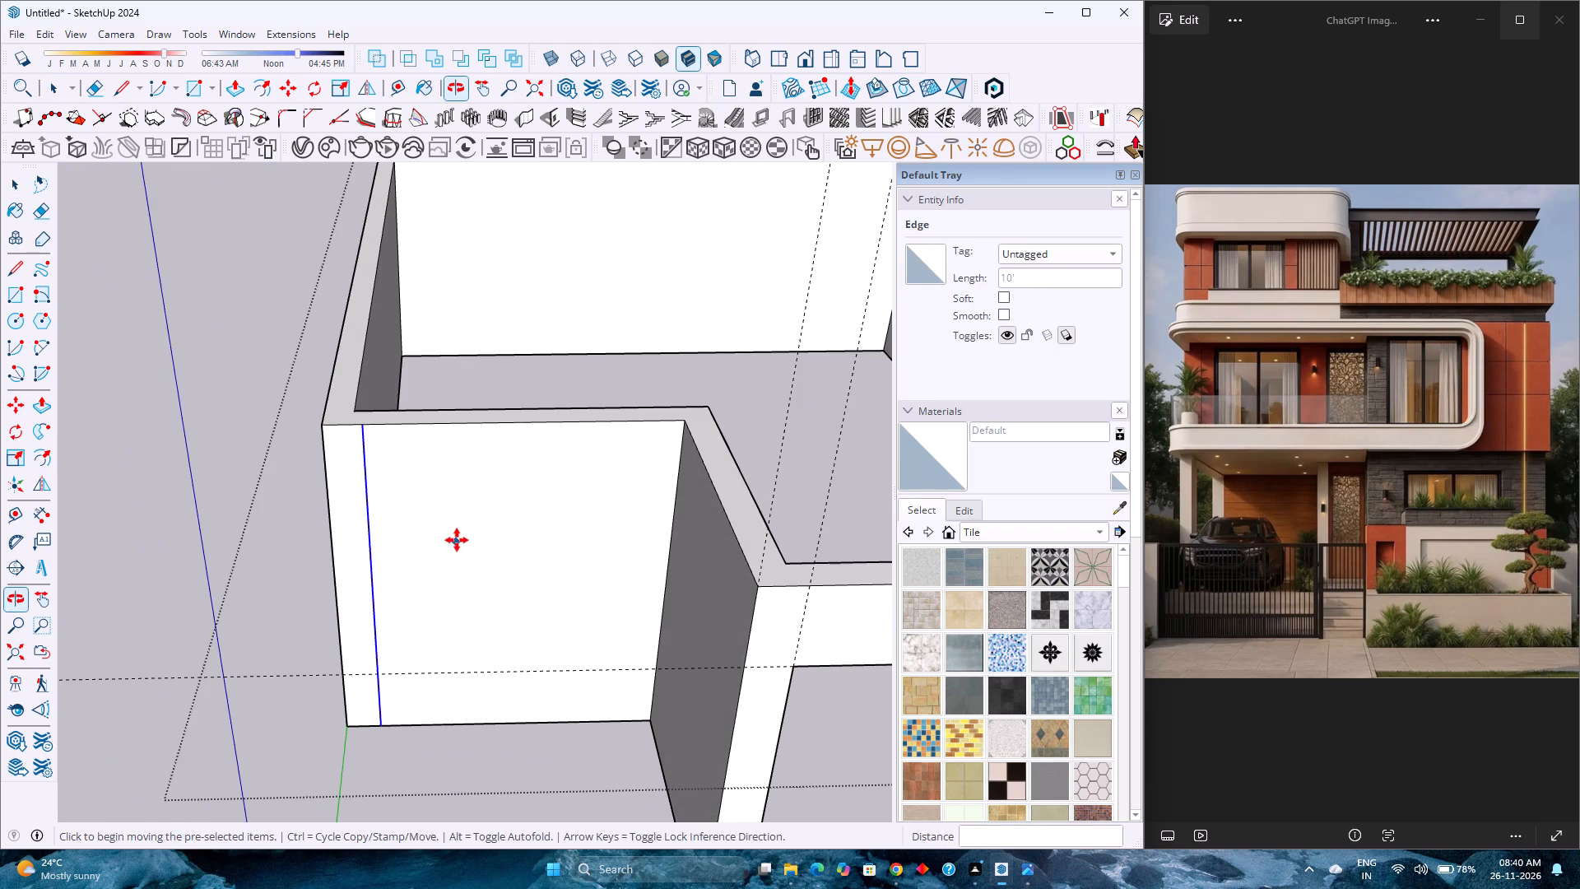
{"action": "key", "text": "p"}
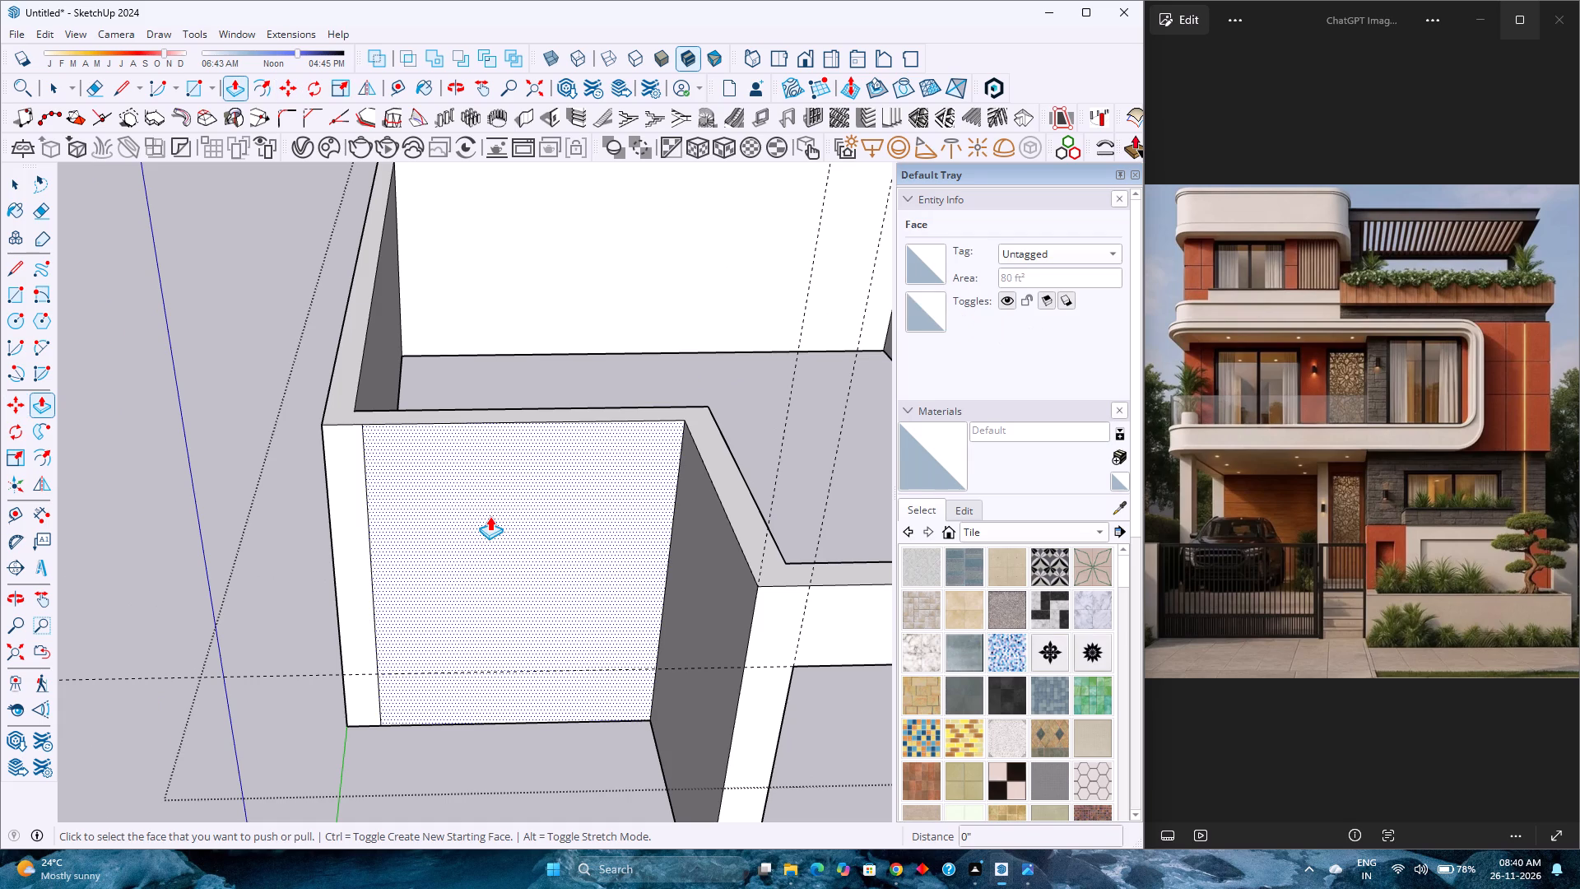
{"action": "left_click", "coordinate": [490, 516]}
{"action": "key", "text": "1"}
{"action": "key", "text": "Return"}
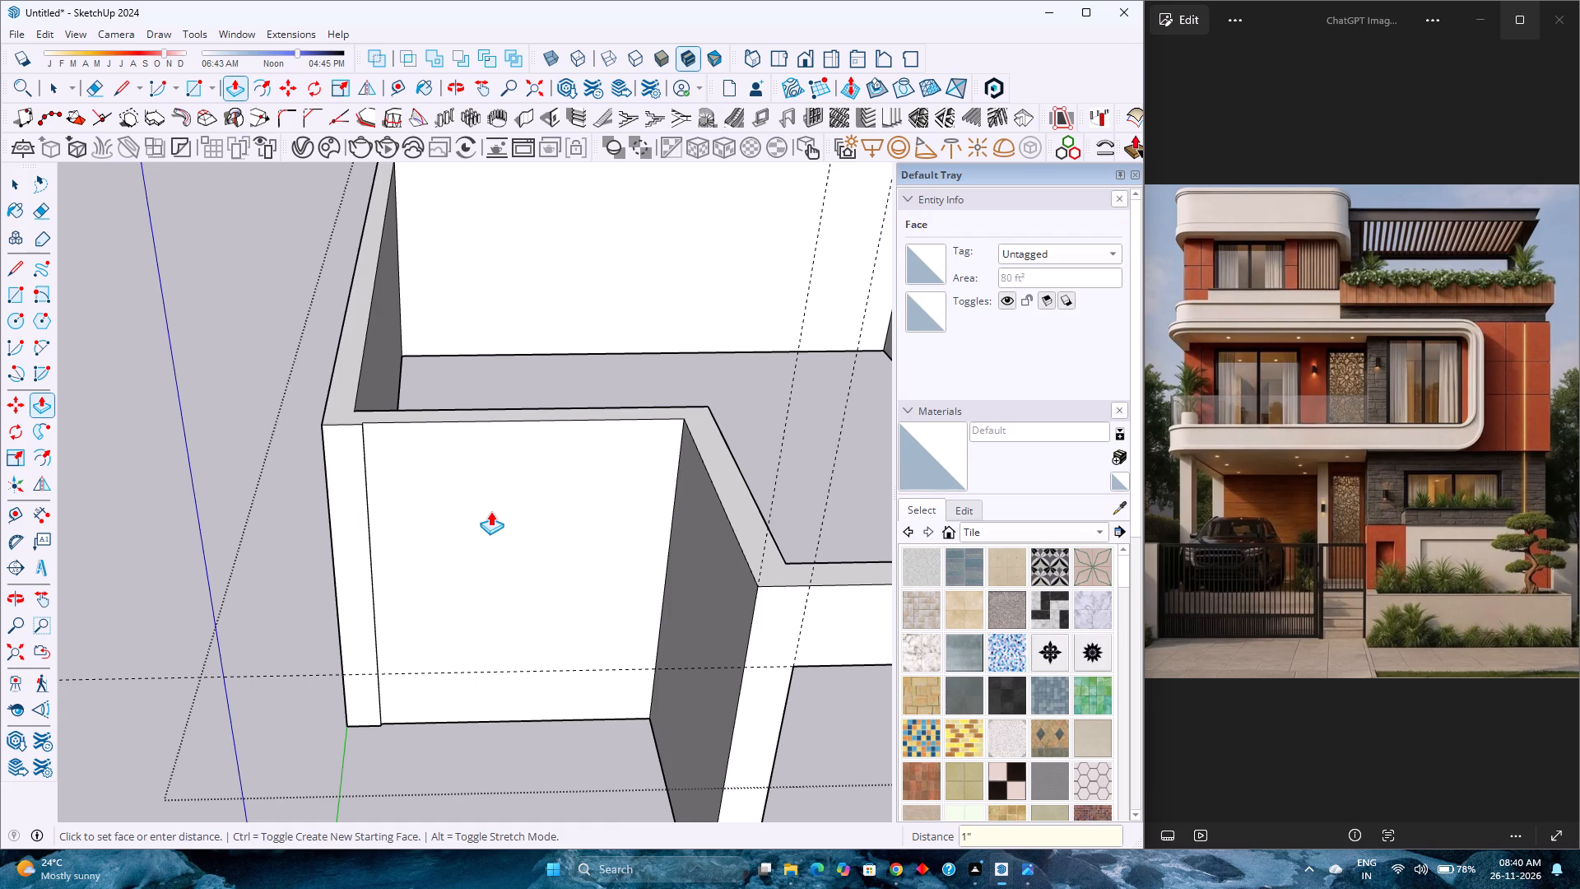
Copy the recessed face of the rearmost front wall 12' straight up along the vertical axis.
{"action": "key", "text": "space"}
{"action": "left_click", "coordinate": [490, 511]}
{"action": "key", "text": "m"}
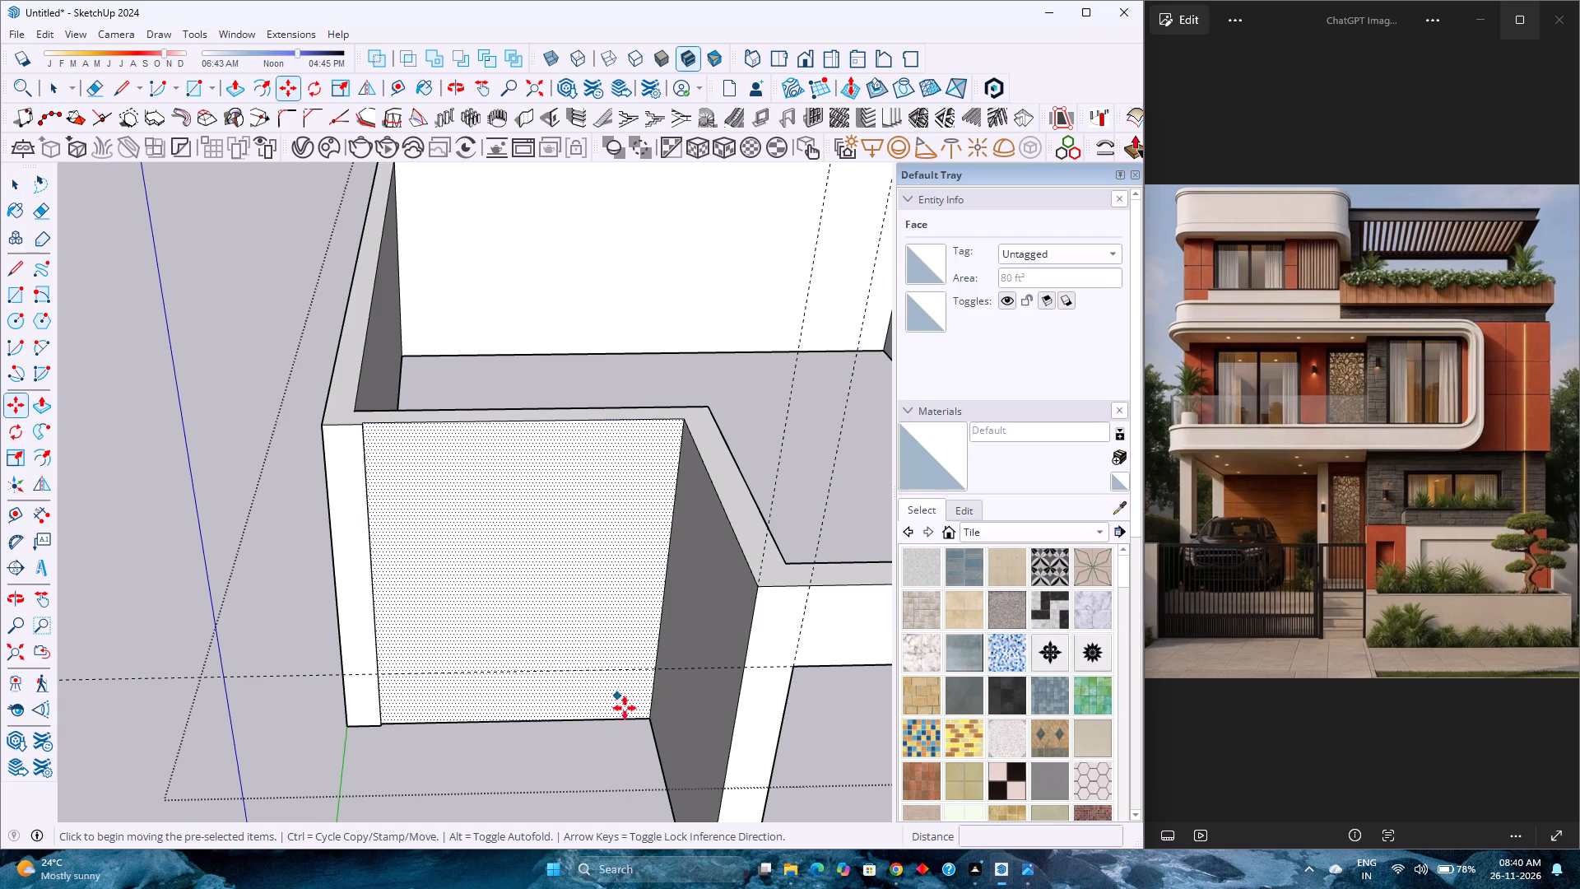
{"action": "left_click", "coordinate": [652, 715]}
{"action": "scroll", "coordinate": [628, 531], "scroll_direction": "down", "scroll_amount": 4}
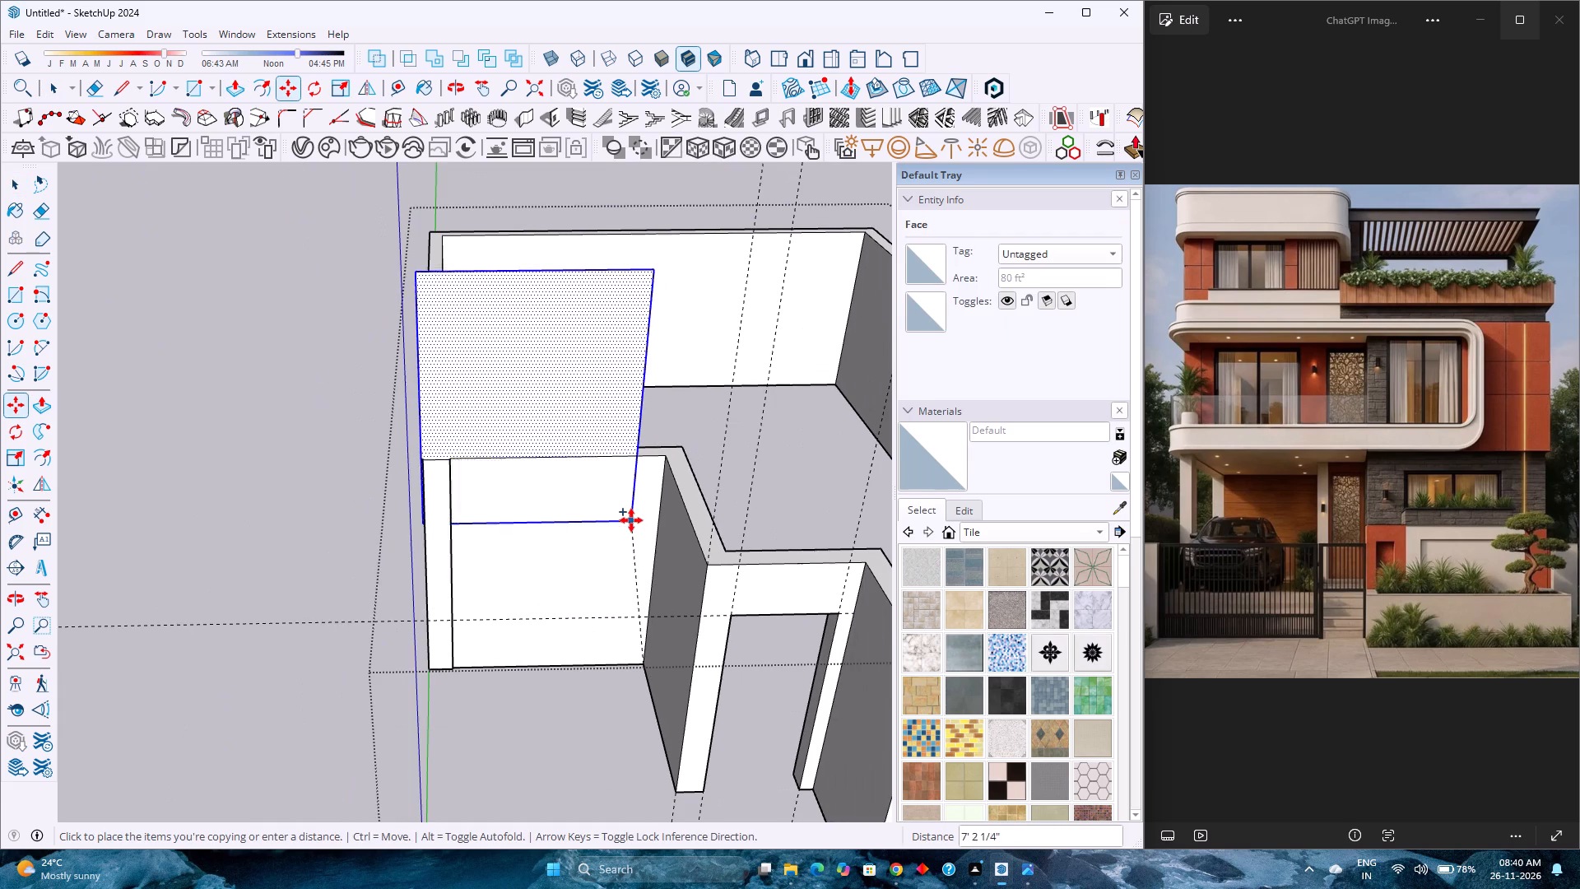
{"action": "key", "text": "Up"}
{"action": "scroll", "coordinate": [643, 354], "scroll_direction": "down", "scroll_amount": 4}
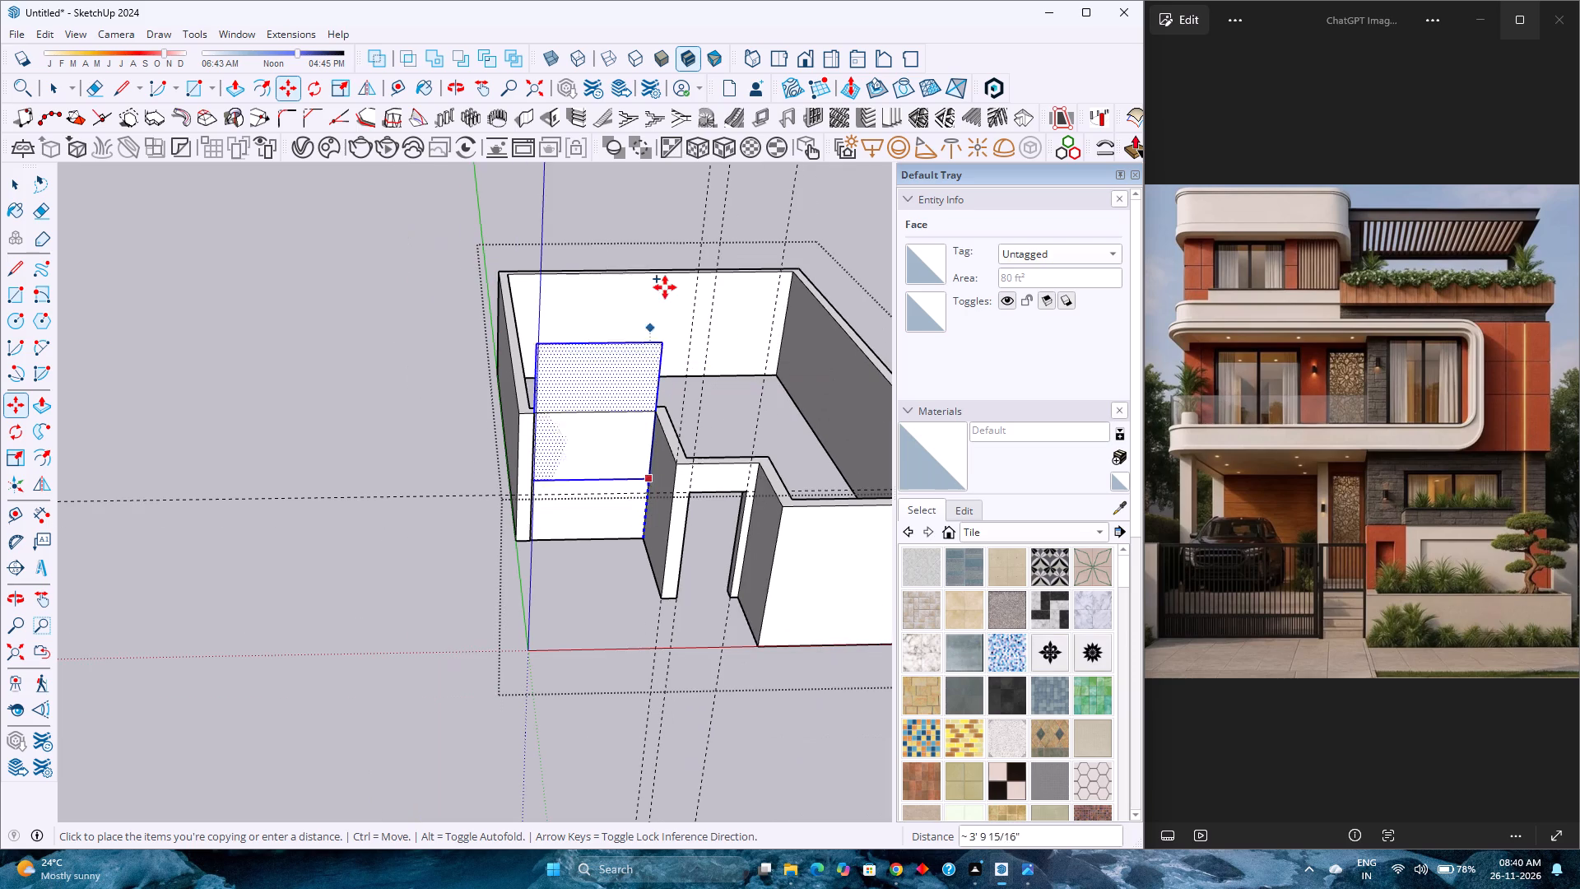
{"action": "type", "text": "12"}
{"action": "key", "text": "apostrophe"}
{"action": "key", "text": "Return"}
Group the raised face copy and open the group for editing.
{"action": "right_click", "coordinate": [611, 339]}
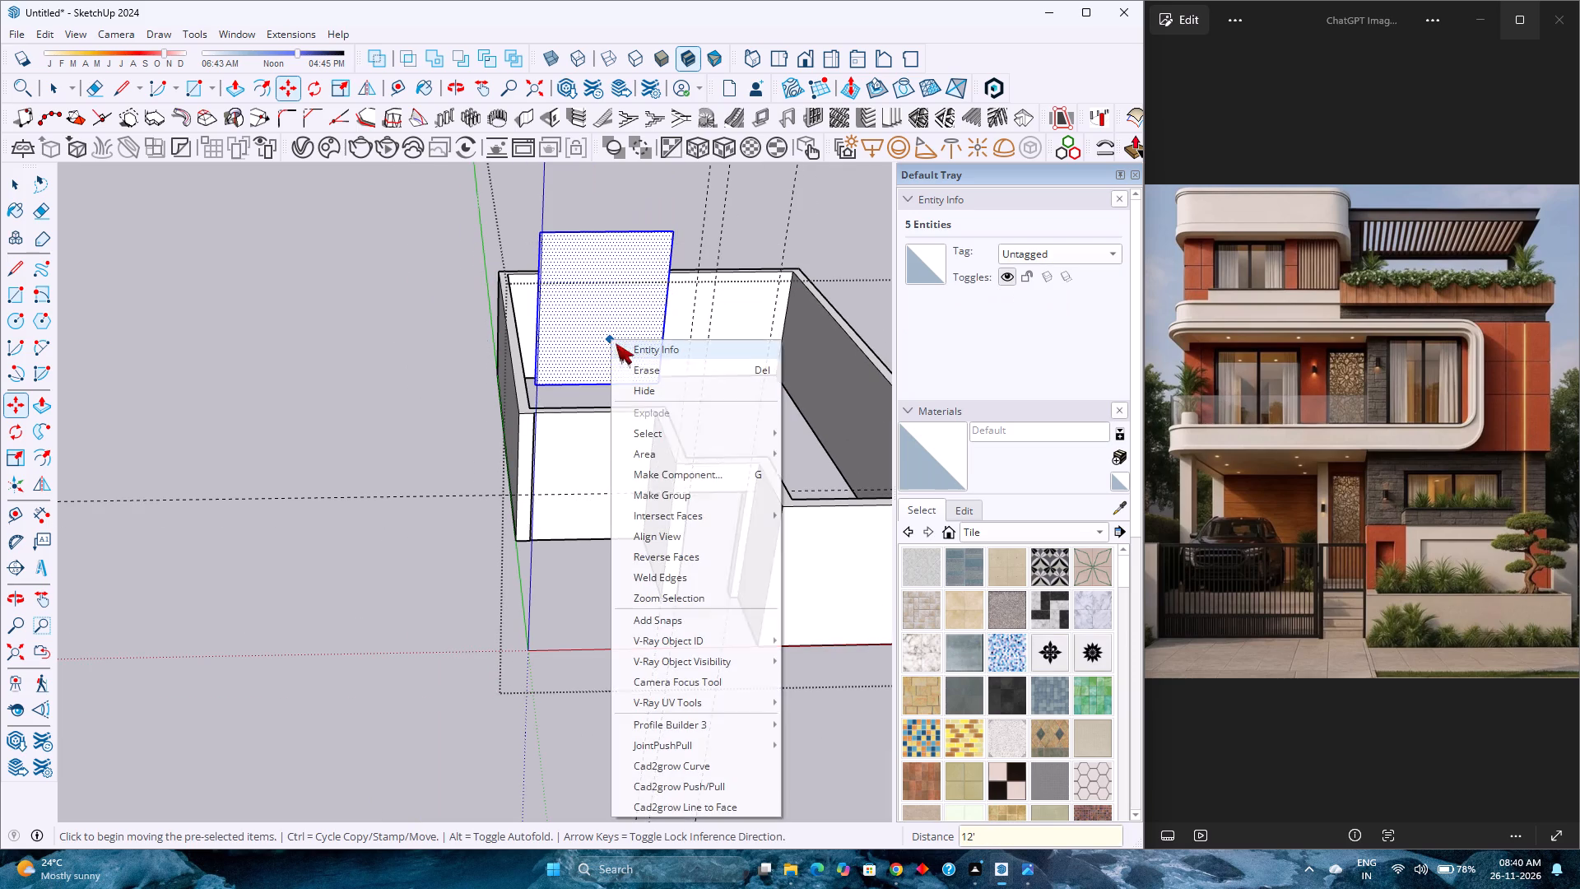
{"action": "left_click", "coordinate": [675, 490]}
{"action": "scroll", "coordinate": [602, 347], "scroll_direction": "up", "scroll_amount": 4}
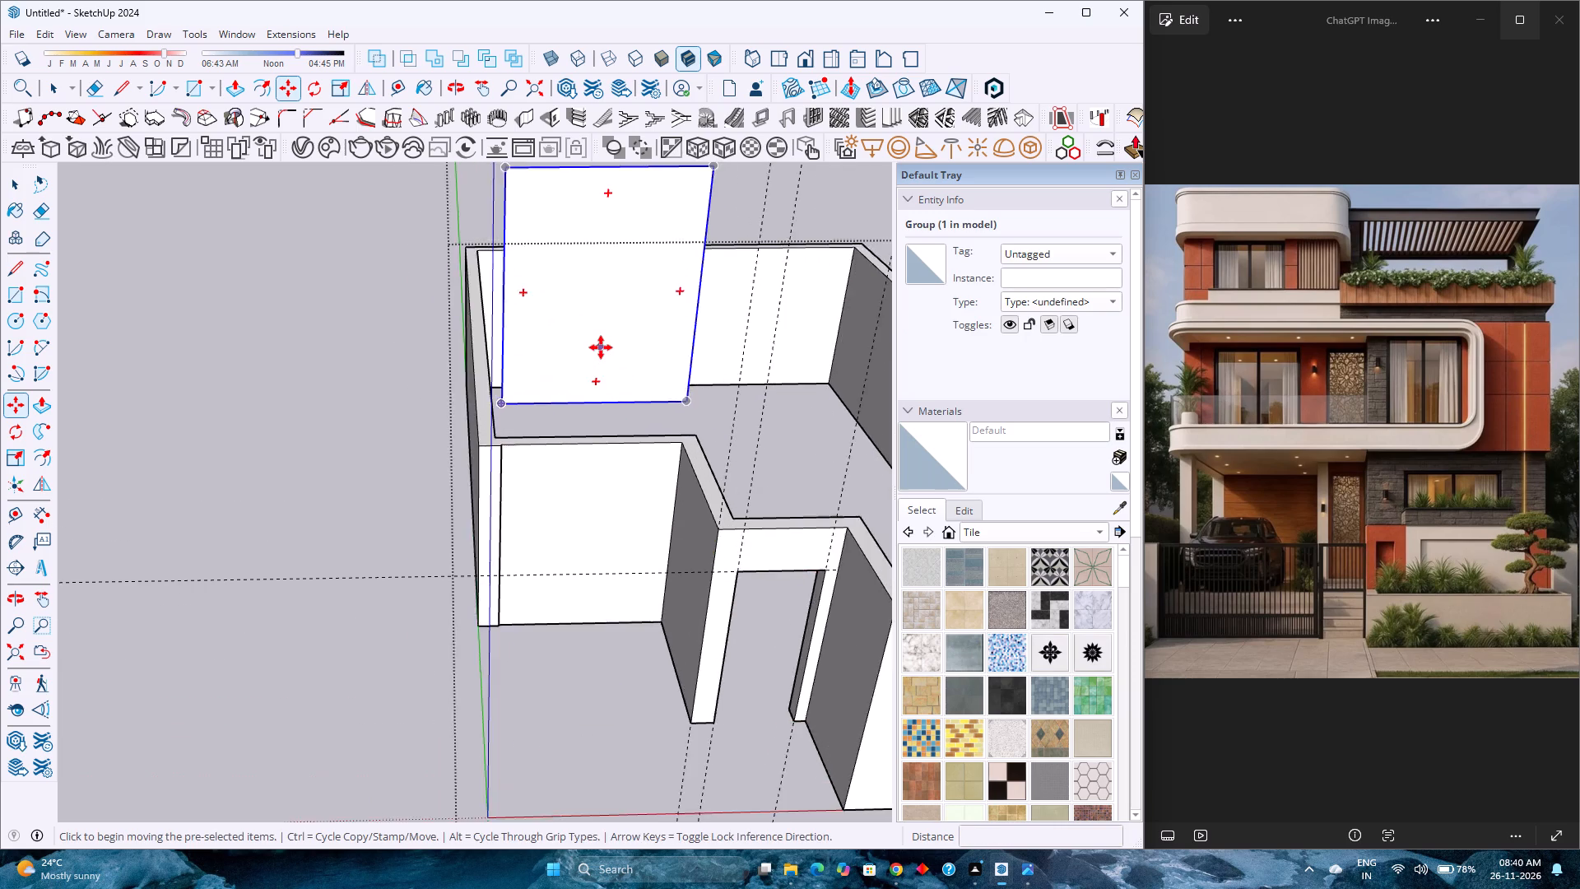
{"action": "scroll", "coordinate": [601, 347], "scroll_direction": "up", "scroll_amount": 3}
{"action": "key", "text": "space"}
{"action": "double_click", "coordinate": [601, 347]}
{"action": "scroll", "coordinate": [601, 347], "scroll_direction": "up", "scroll_amount": 4}
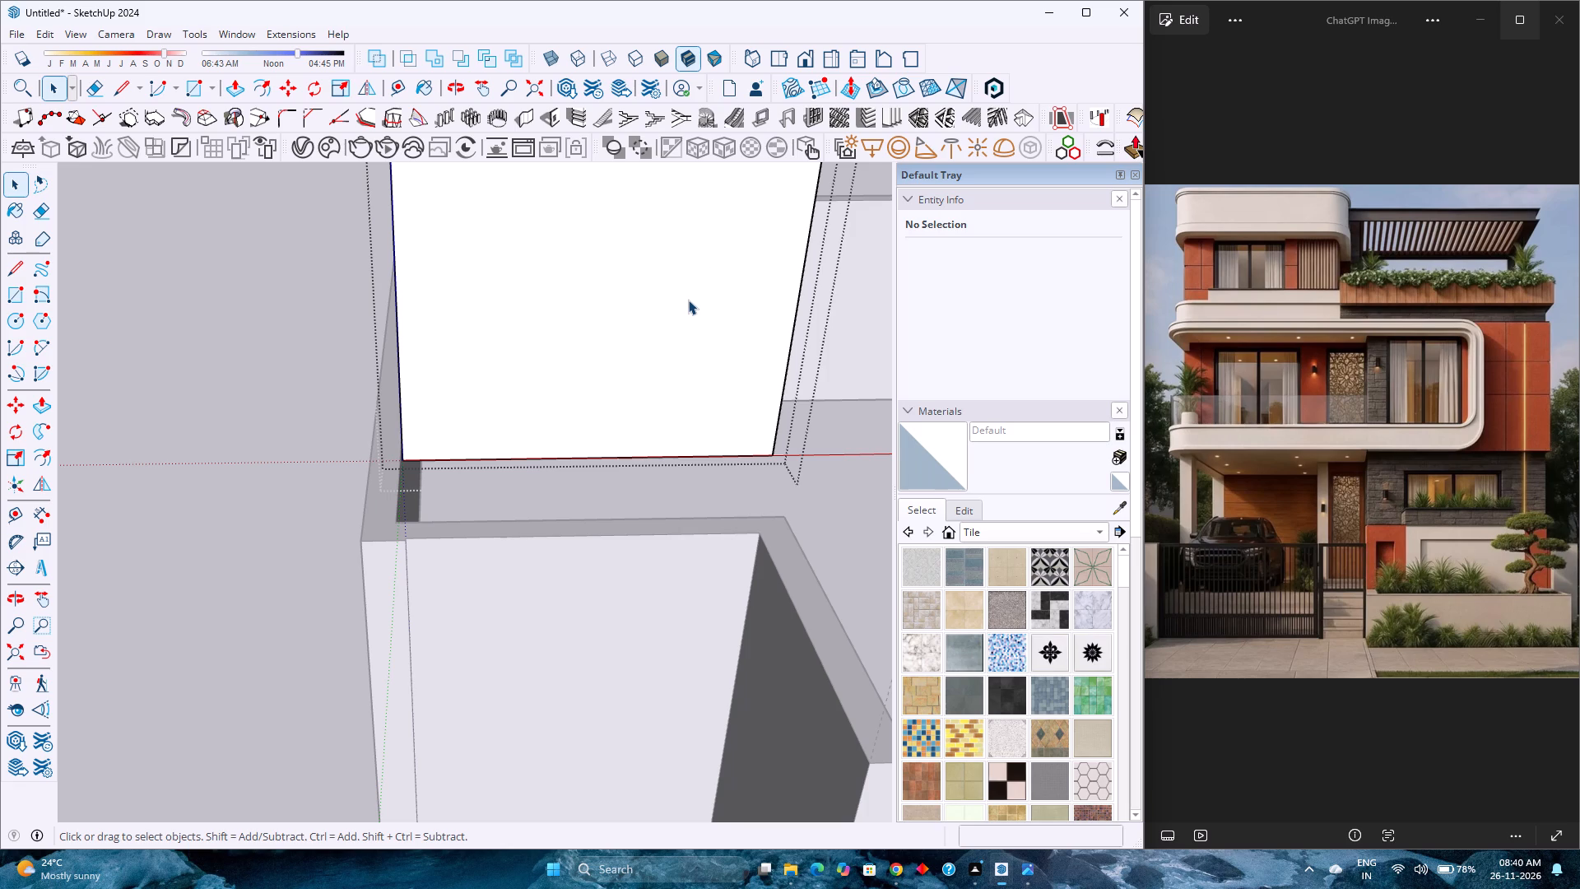
Start creating horizontal louvres and set the louvre depth to 1".
{"action": "left_click", "coordinate": [871, 114]}
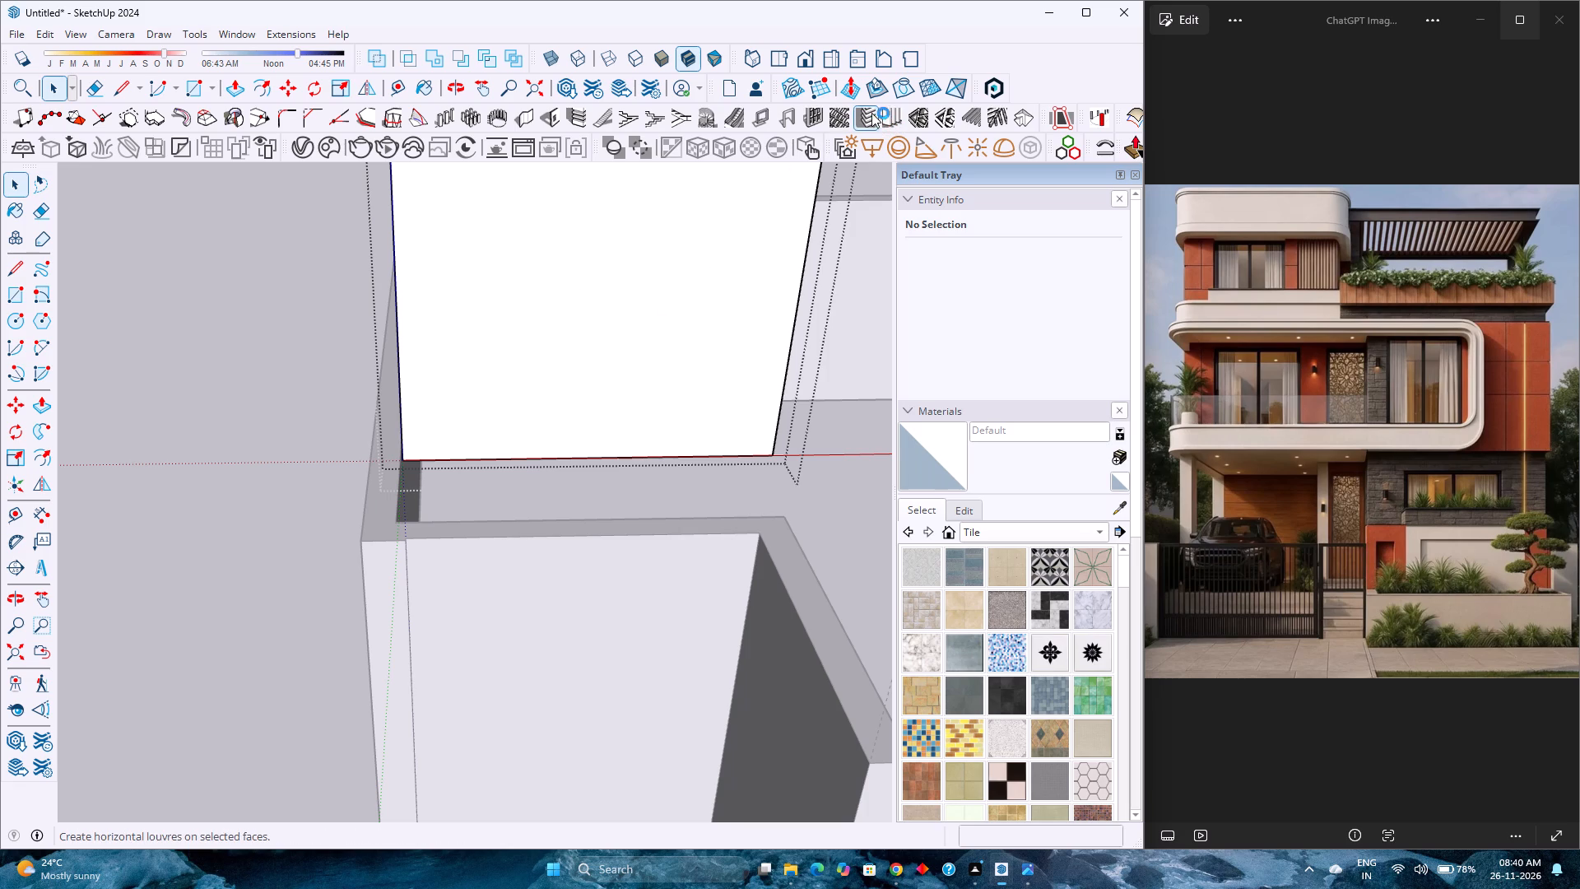
{"action": "left_click", "coordinate": [329, 291]}
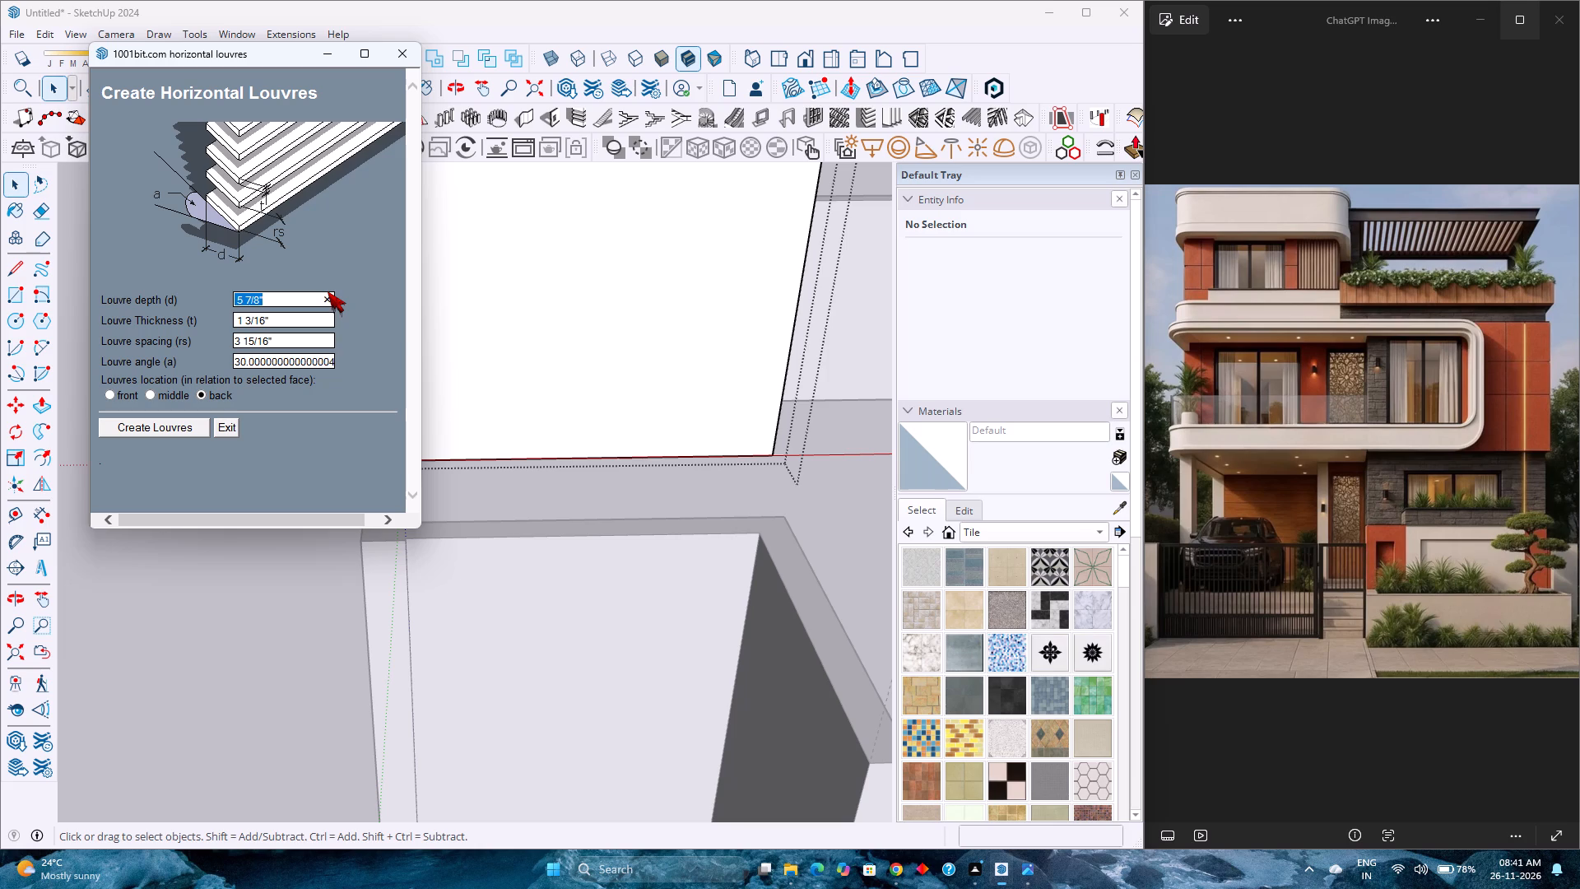
{"action": "type", "text": "1\""}
{"action": "key", "text": "Return"}
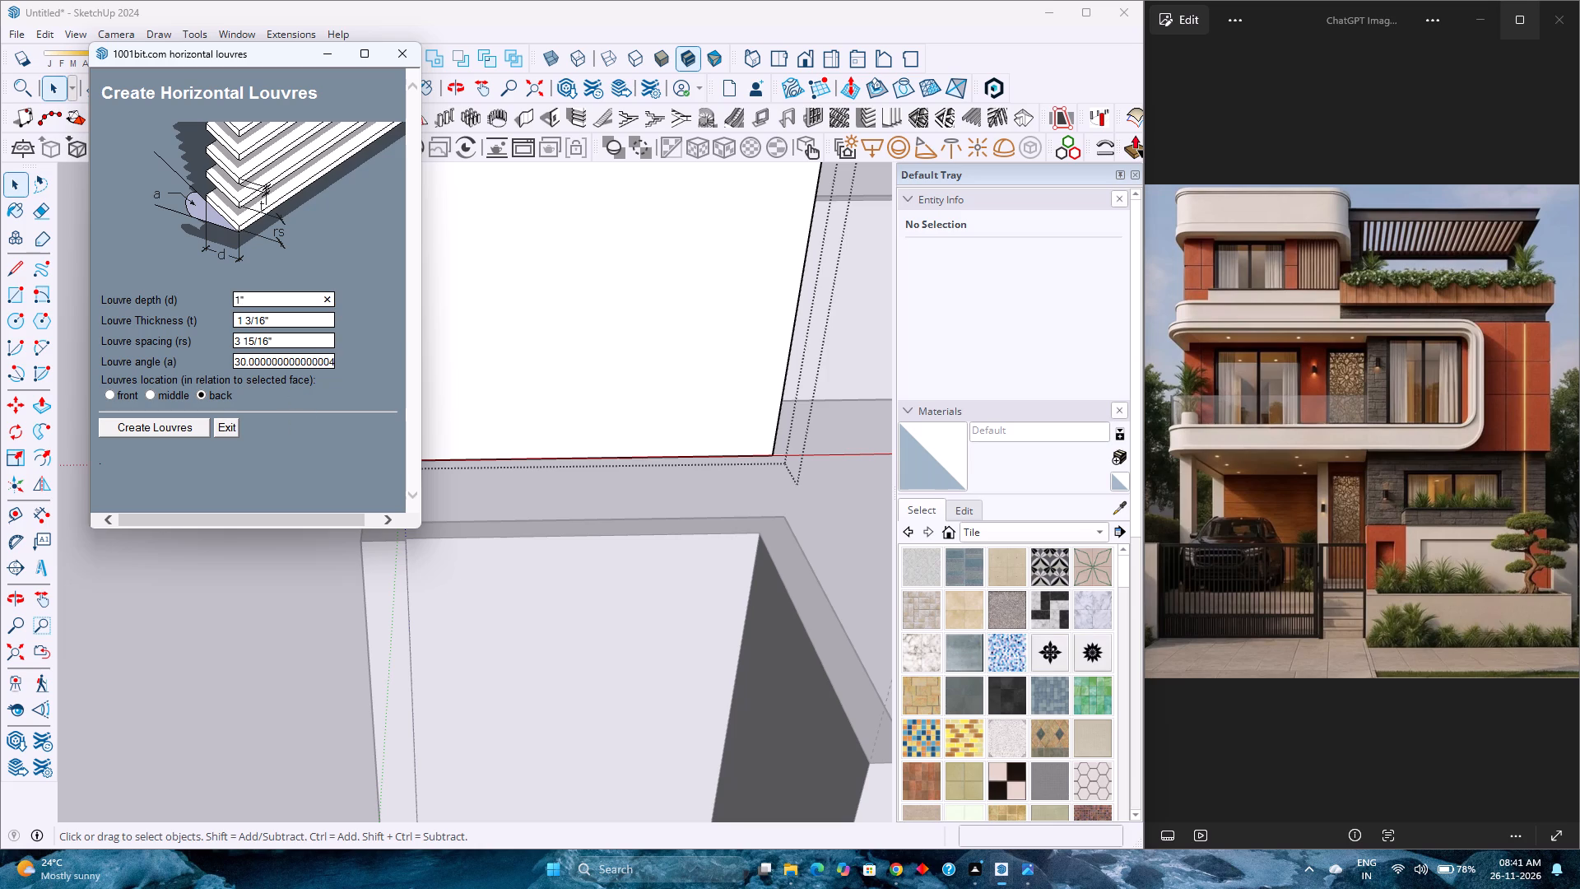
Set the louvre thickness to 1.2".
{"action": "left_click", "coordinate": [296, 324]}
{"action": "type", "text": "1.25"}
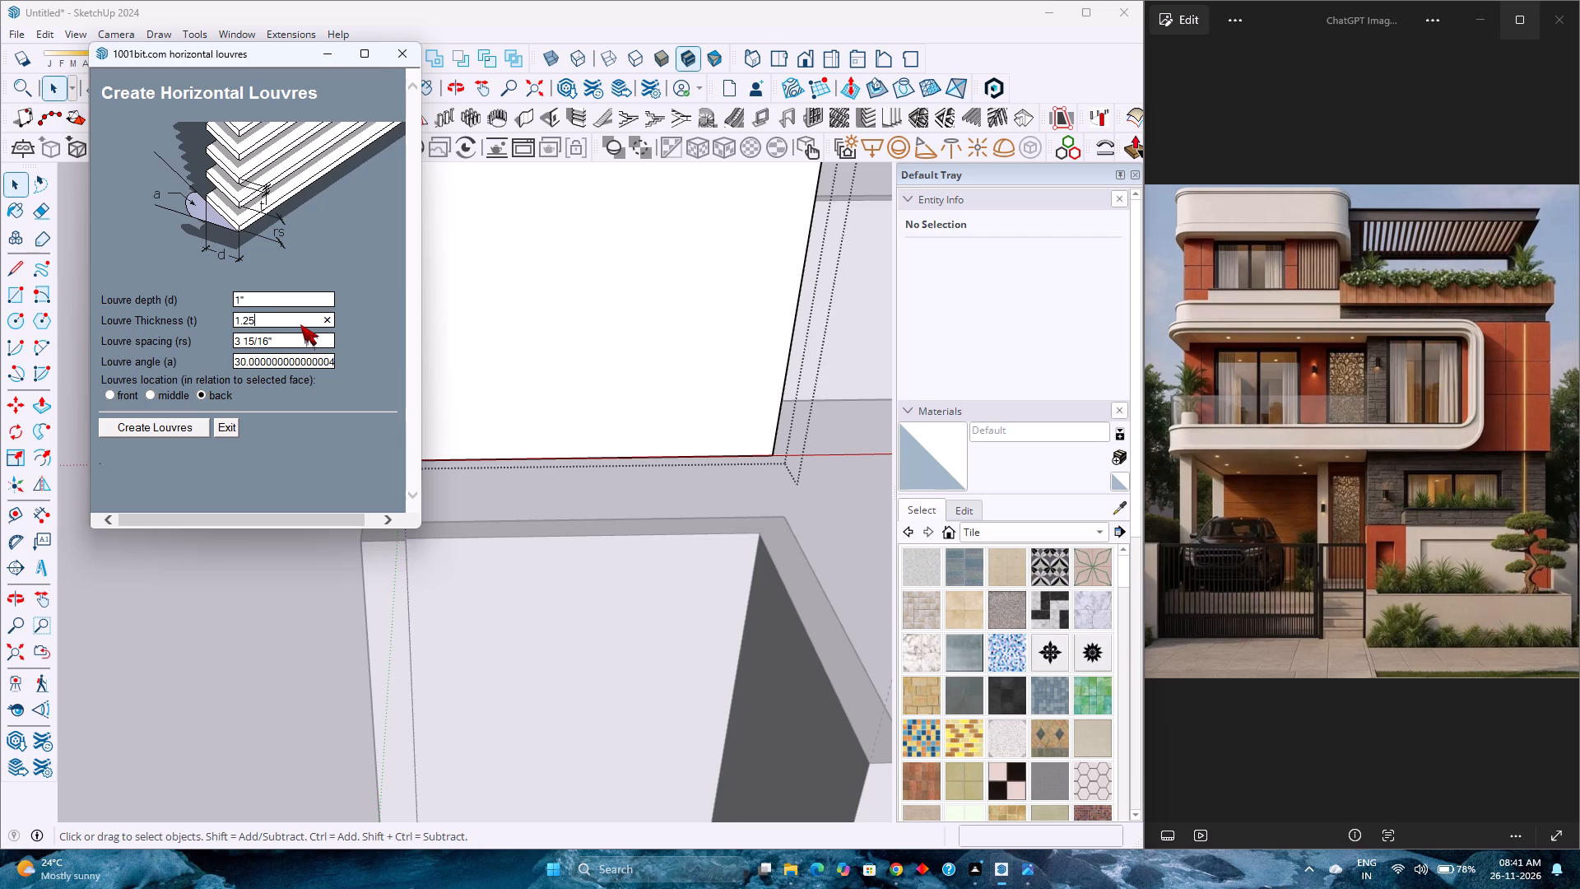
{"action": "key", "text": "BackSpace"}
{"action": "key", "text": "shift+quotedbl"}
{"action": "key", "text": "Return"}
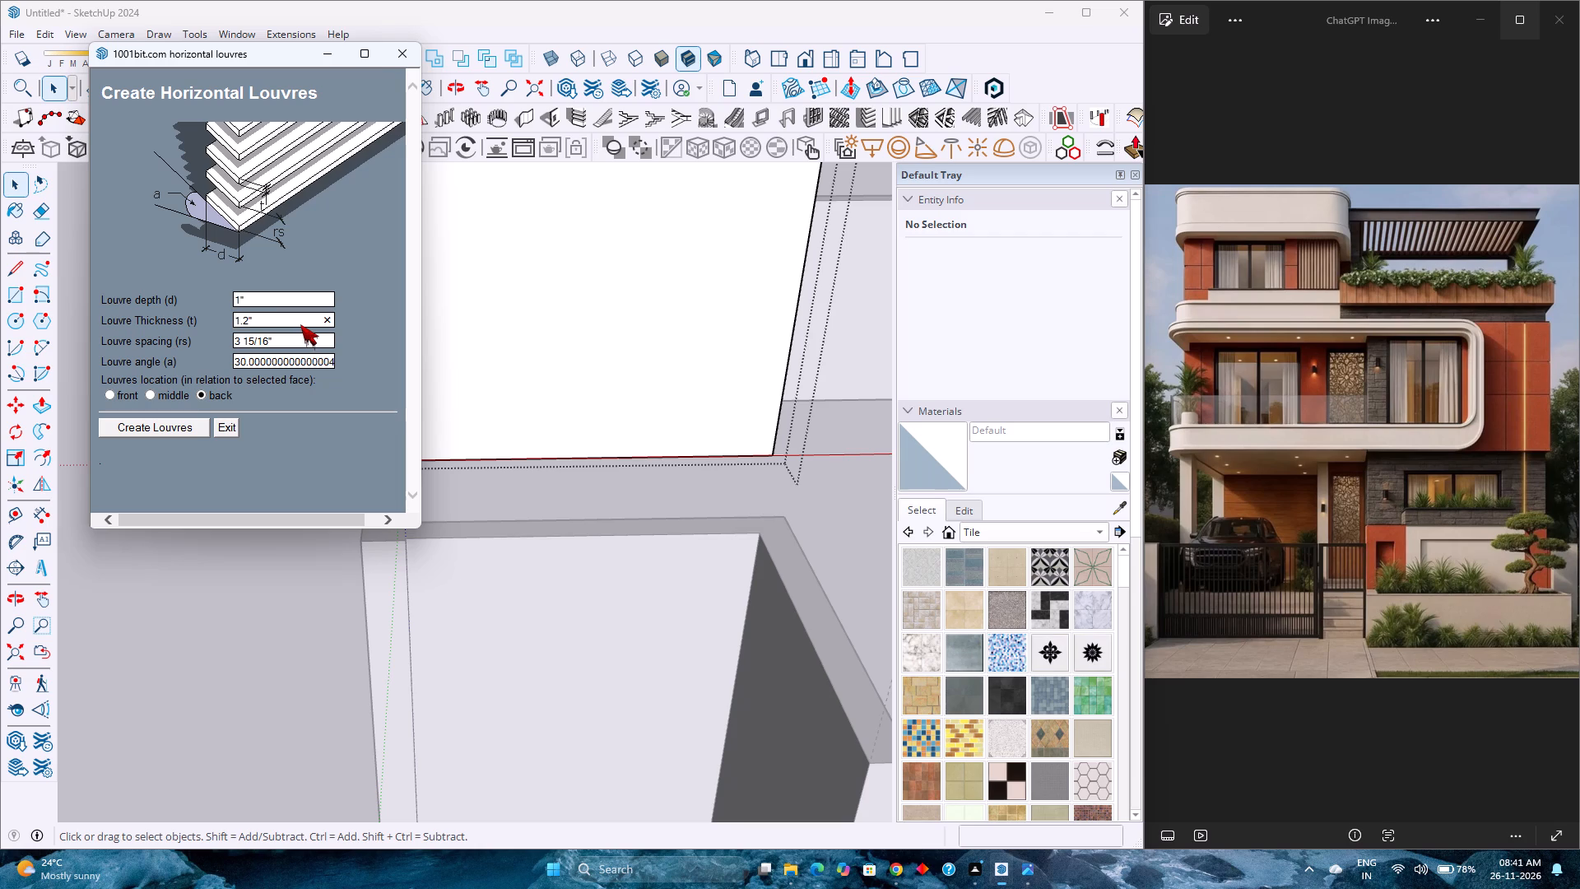
Set the louvre thickness to 1', the spacing to 1.2" and the angle to 0.
{"action": "left_click", "coordinate": [291, 339]}
{"action": "left_click", "coordinate": [288, 318]}
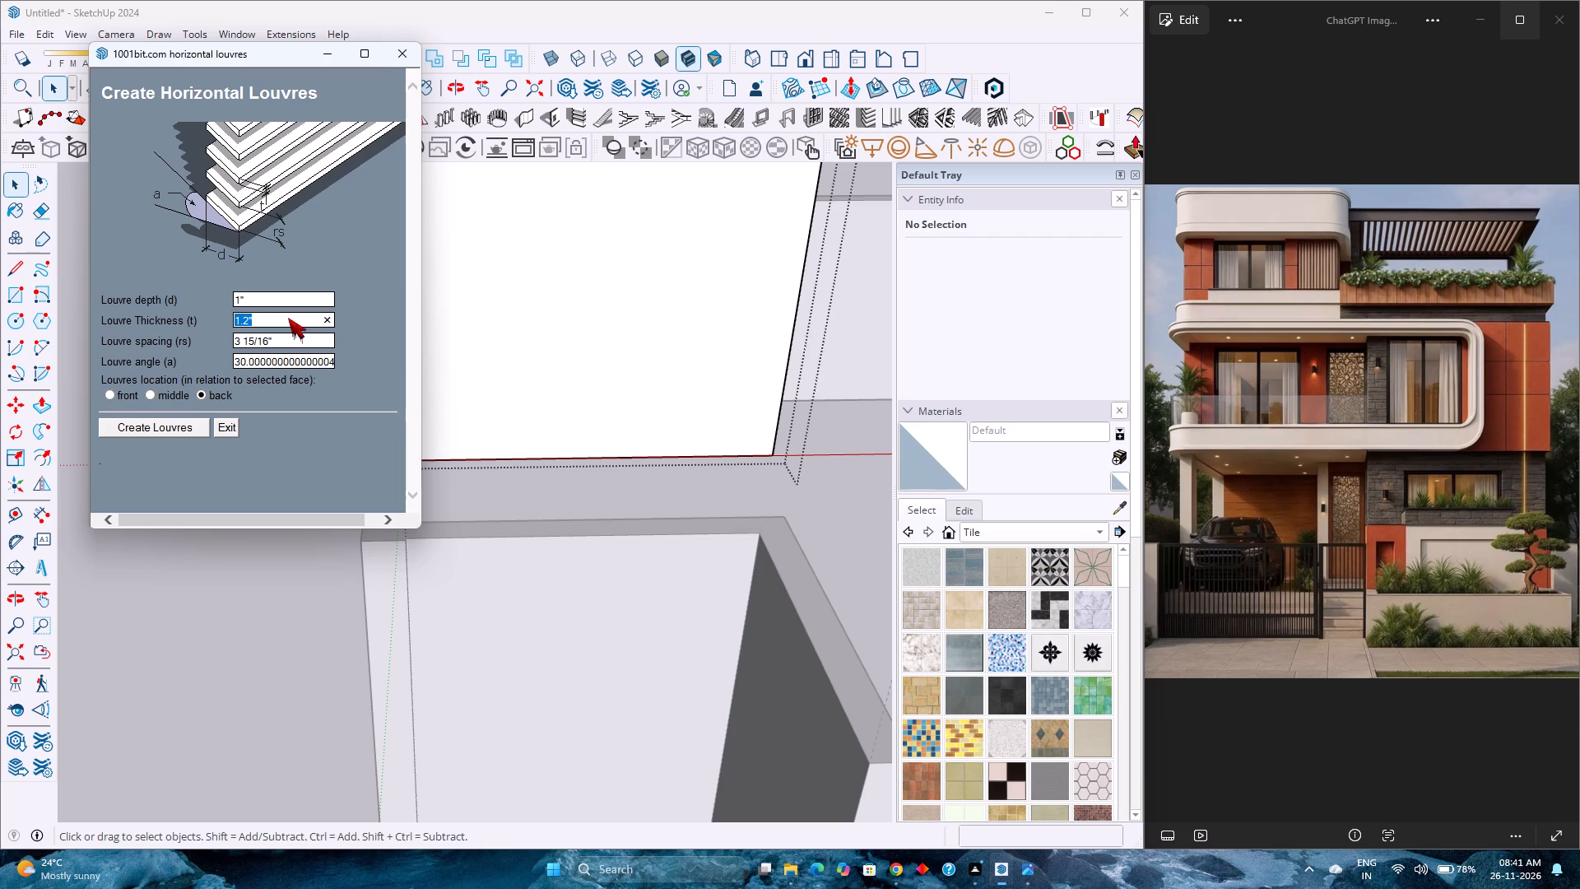
{"action": "scroll", "coordinate": [283, 316], "scroll_direction": "up", "scroll_amount": 2}
{"action": "type", "text": "1'"}
{"action": "key", "text": "Return"}
{"action": "left_click", "coordinate": [317, 334]}
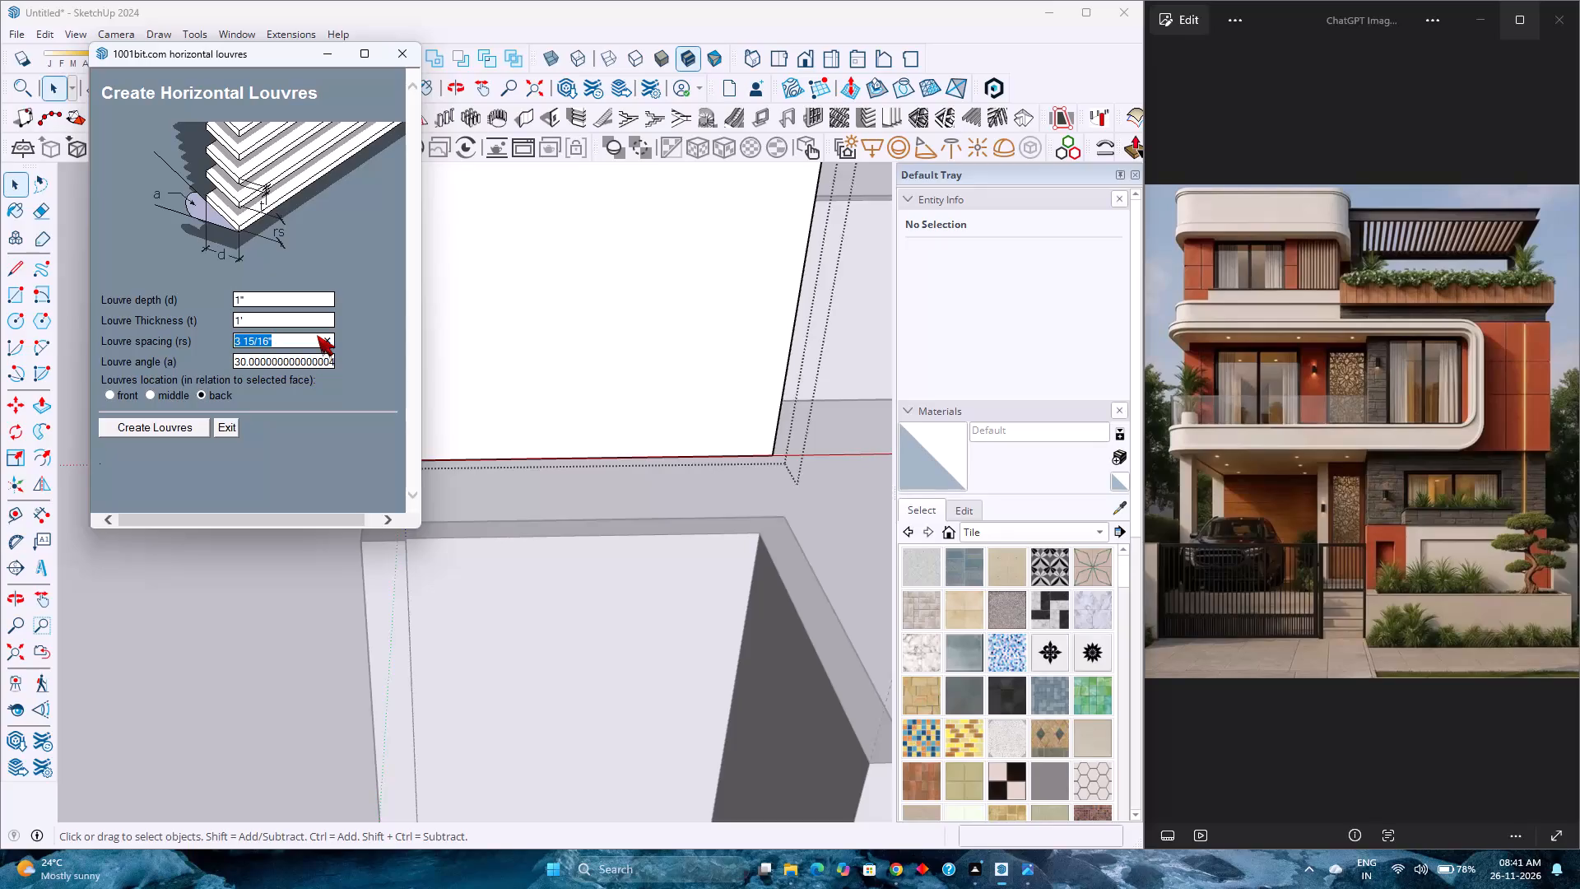
{"action": "type", "text": "1.2\""}
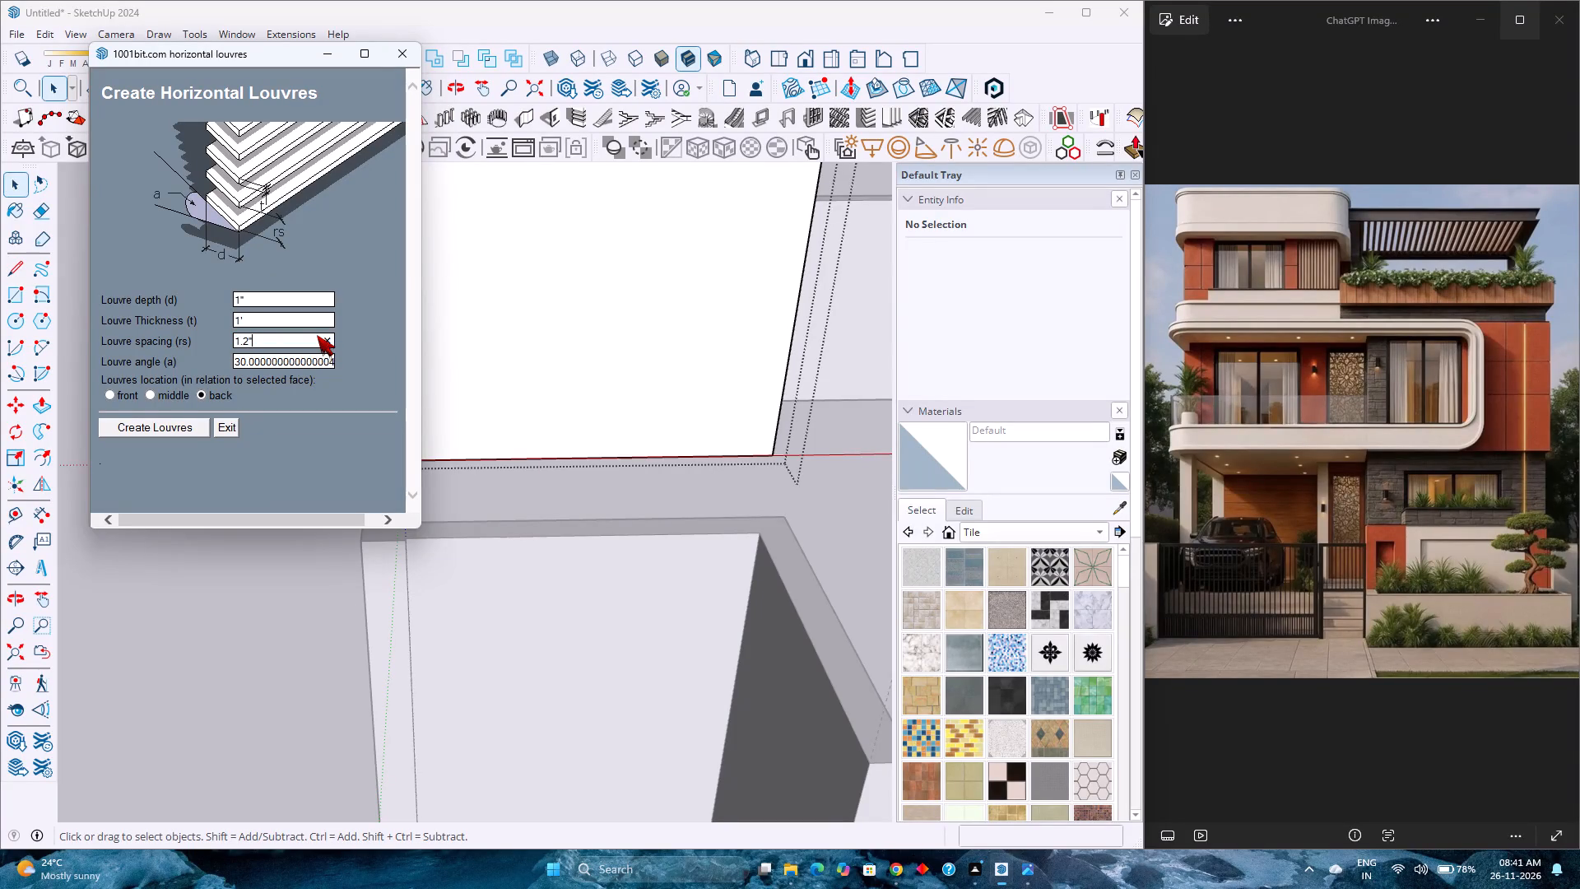
{"action": "key", "text": "Return"}
{"action": "left_click", "coordinate": [303, 362]}
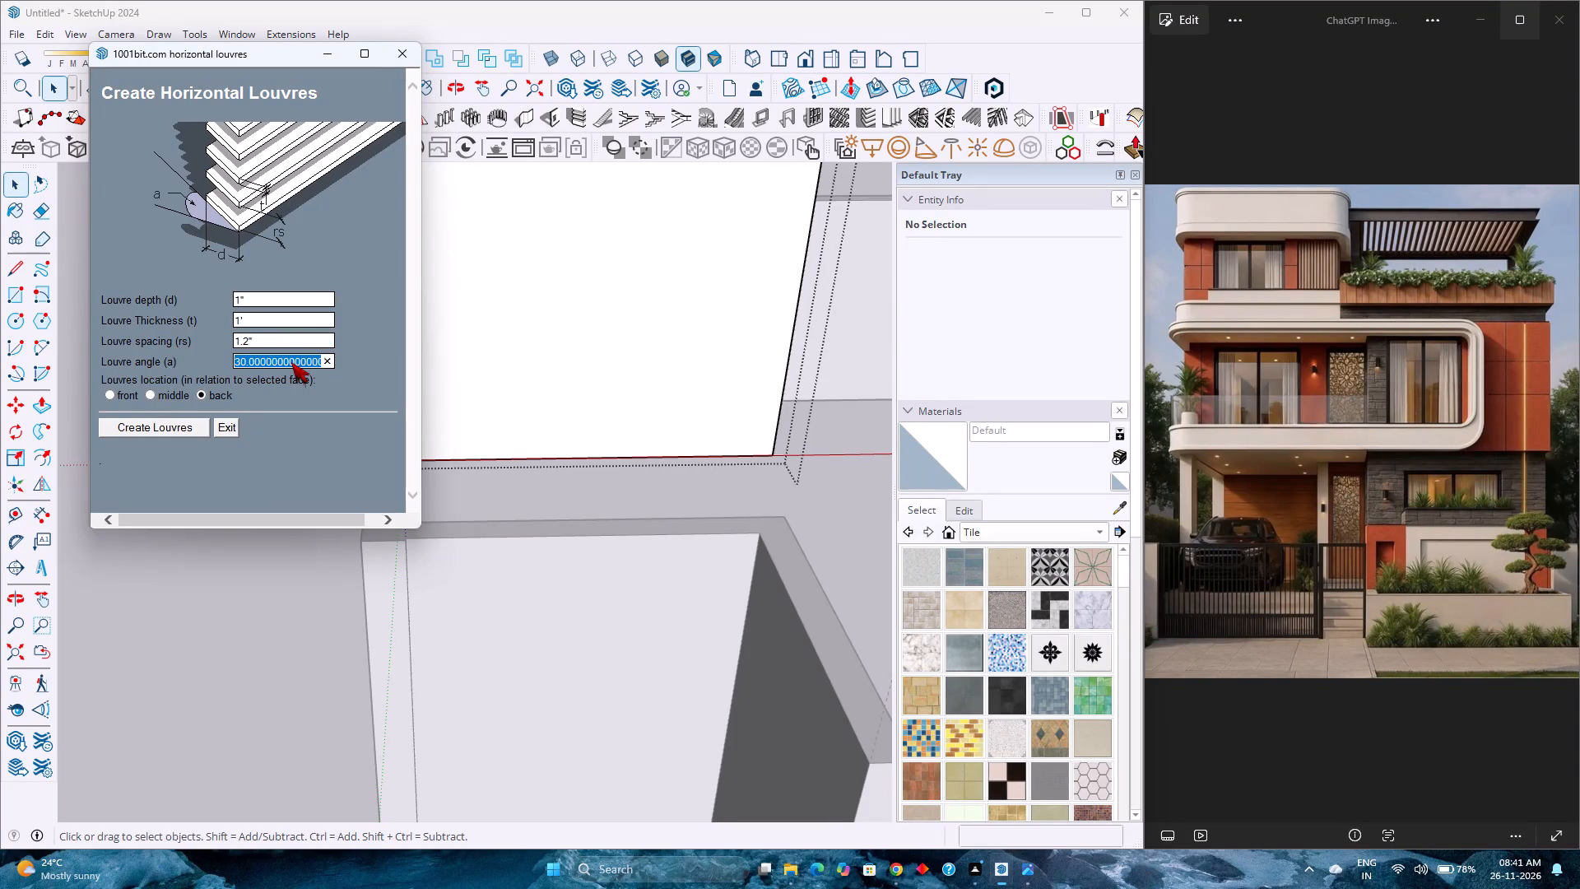
{"action": "key", "text": "0"}
{"action": "key", "text": "Return"}
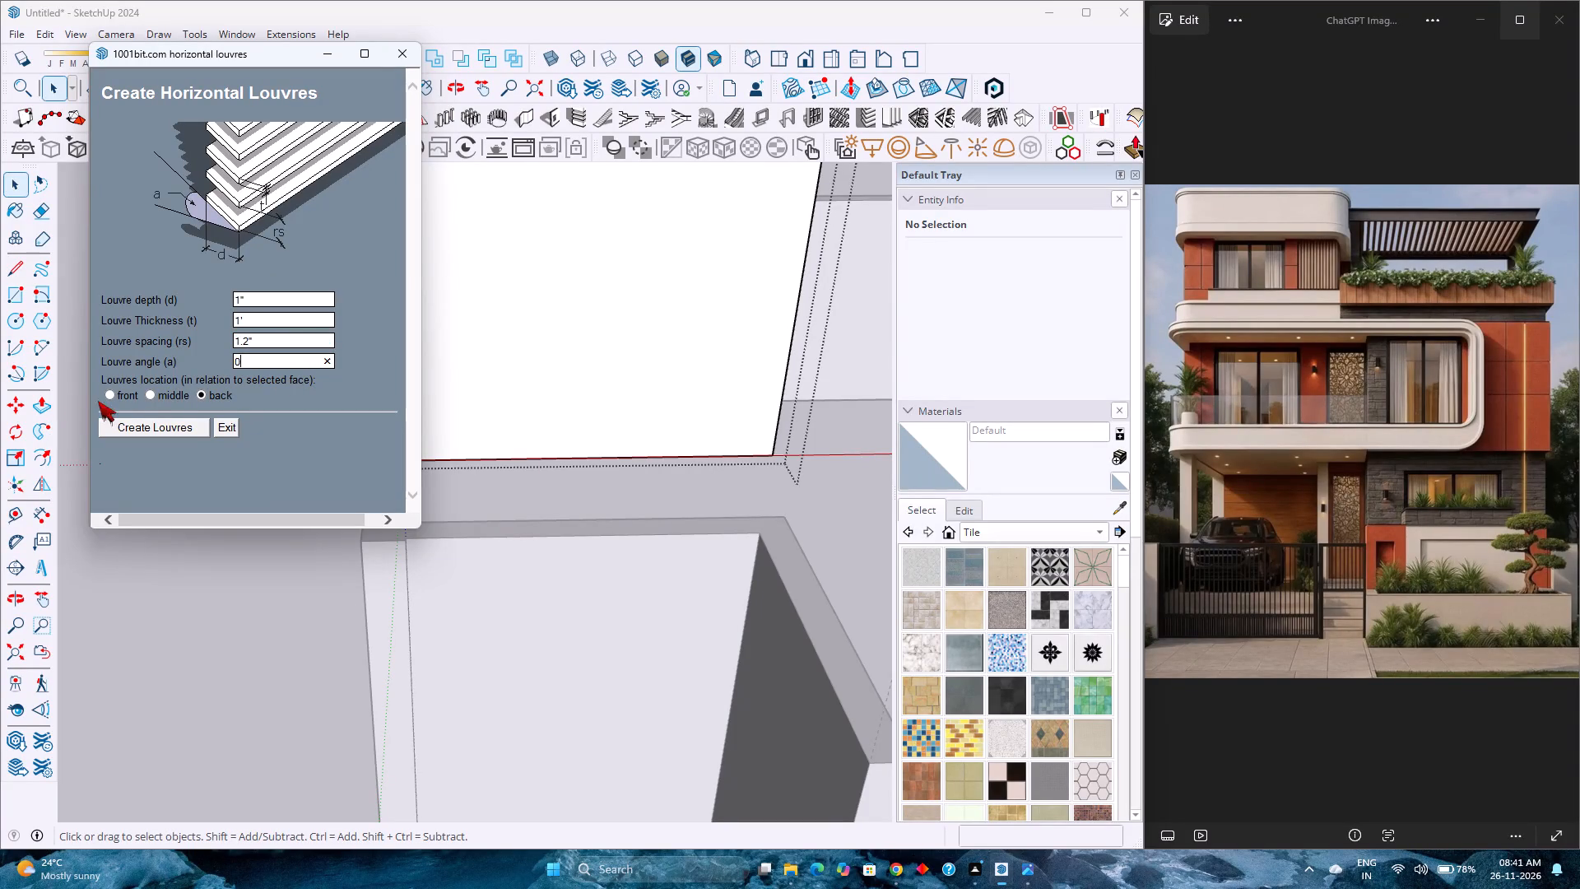
Place the louvres at the front and generate them on the grouped face.
{"action": "left_click", "coordinate": [106, 393]}
{"action": "left_click", "coordinate": [132, 426]}
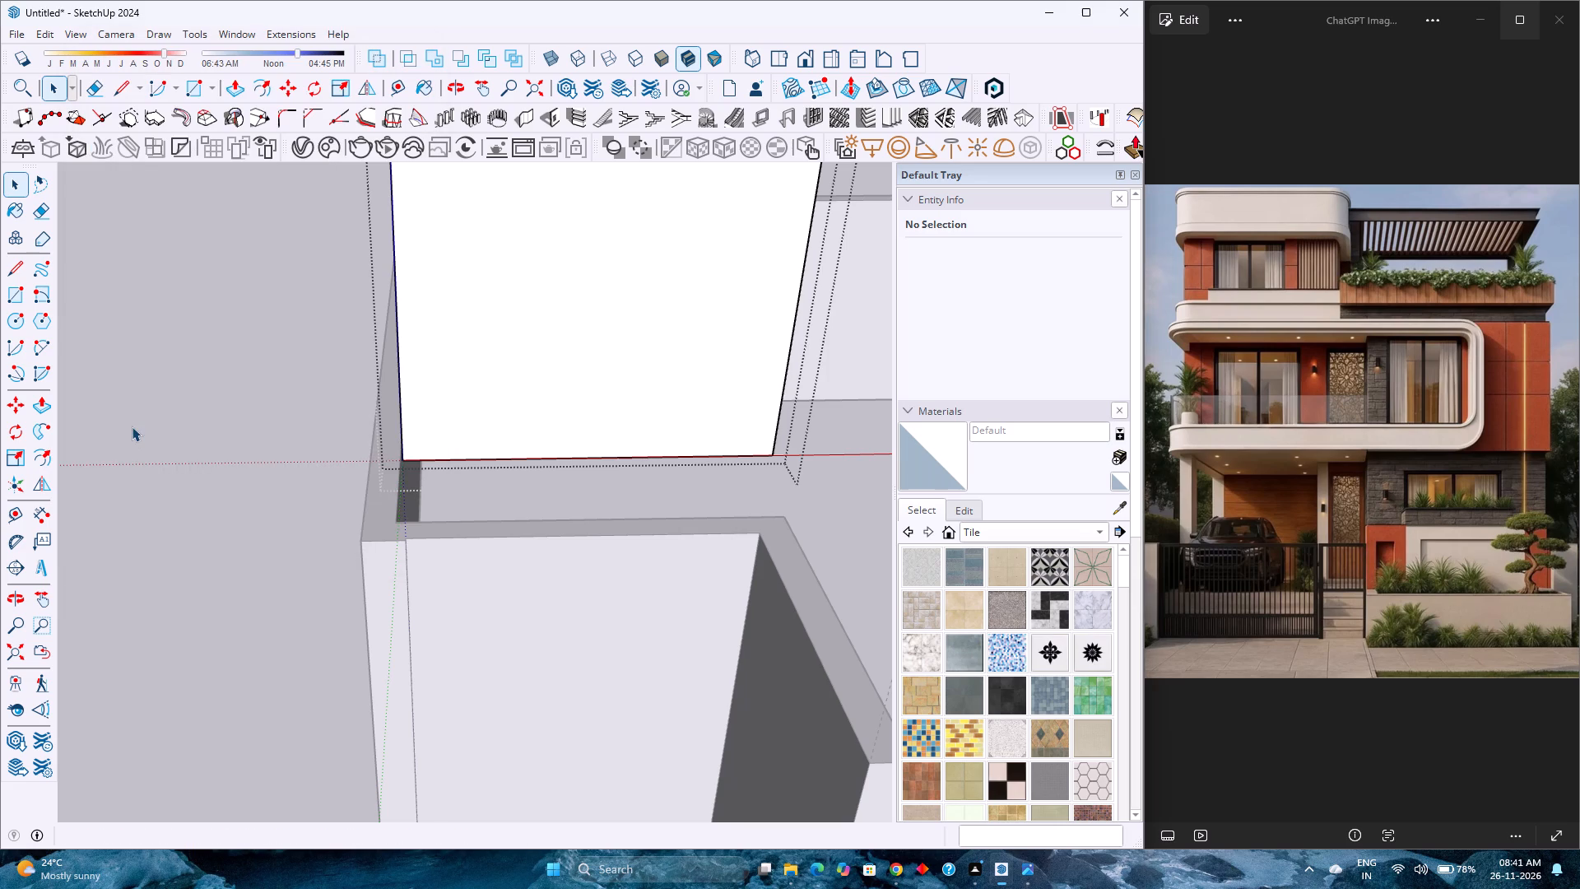
{"action": "left_click", "coordinate": [541, 393]}
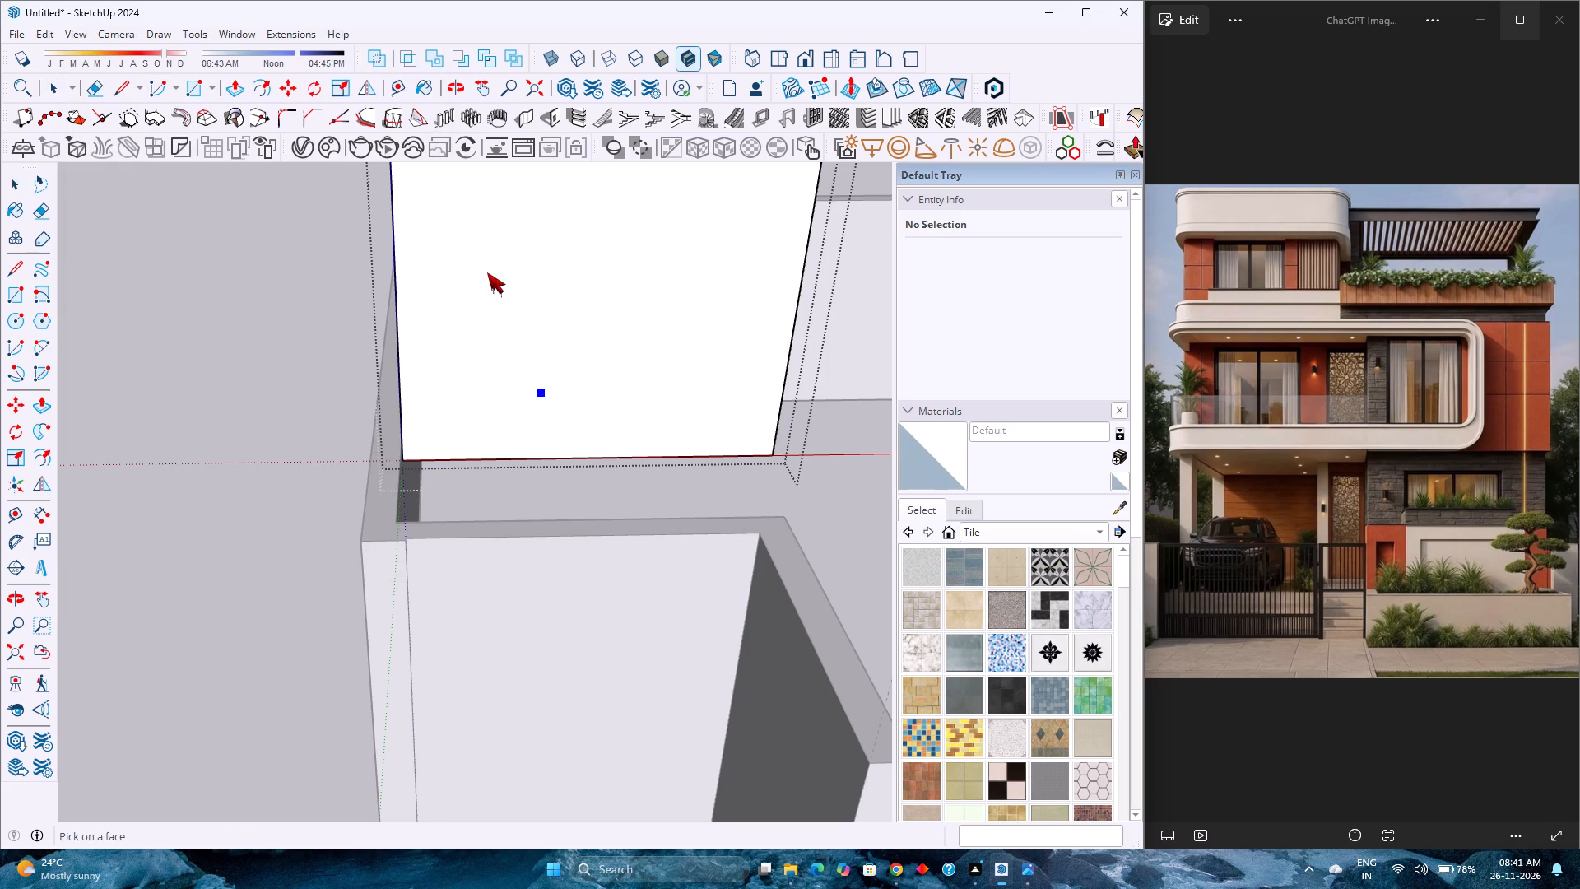
{"action": "scroll", "coordinate": [505, 372], "scroll_direction": "down", "scroll_amount": 8}
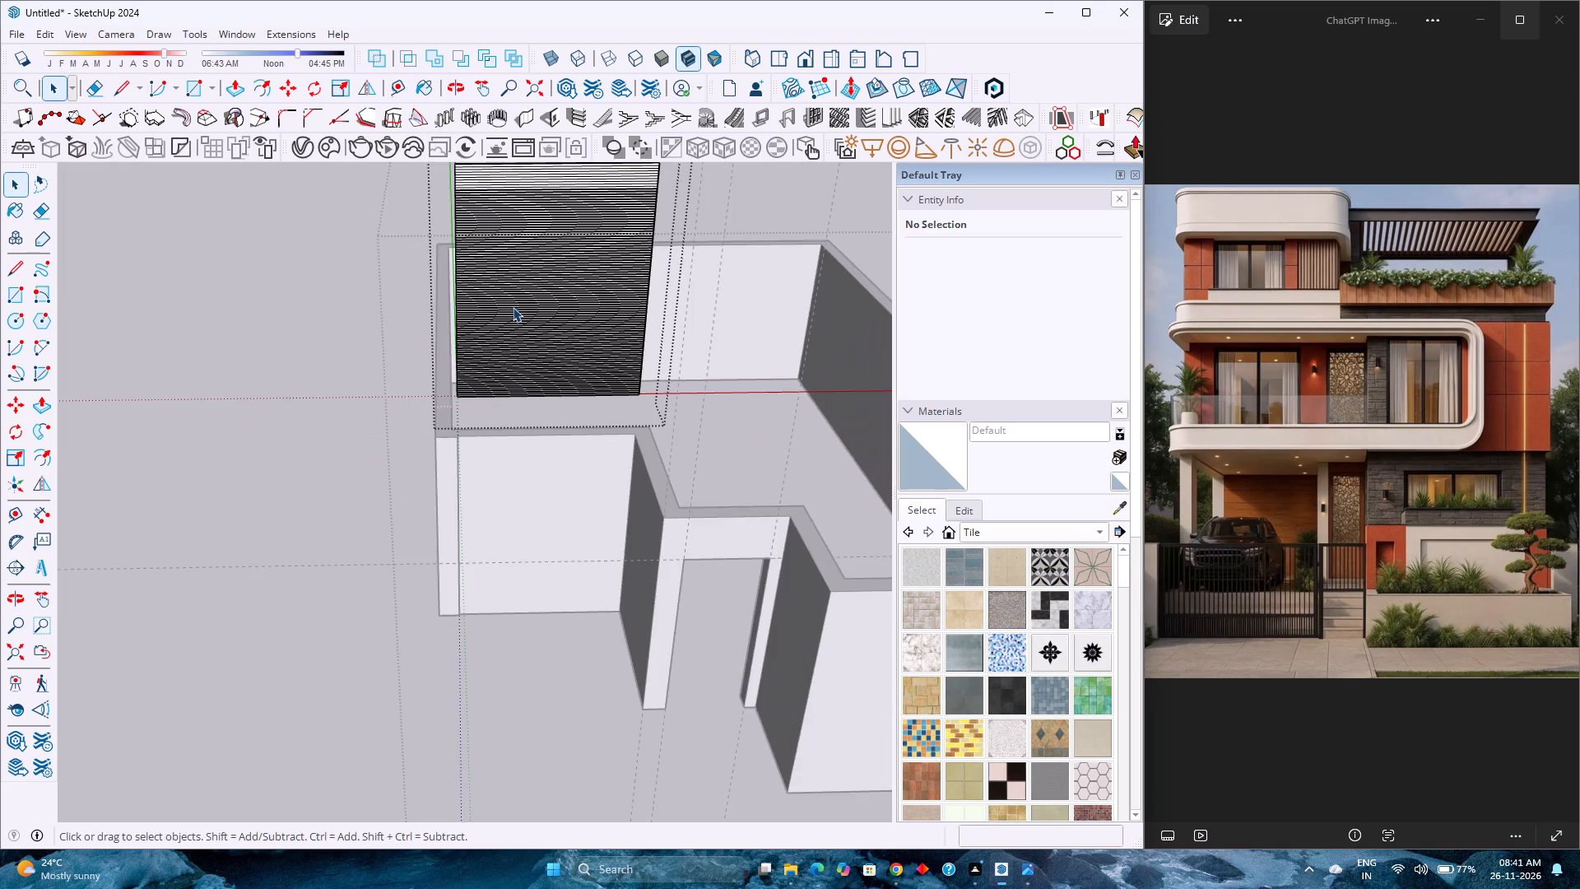
Inspect the generated louvres' edge up close, and undo their generation on the grouped face.
{"action": "scroll", "coordinate": [515, 292], "scroll_direction": "down", "scroll_amount": 4}
{"action": "scroll", "coordinate": [502, 194], "scroll_direction": "up", "scroll_amount": 19}
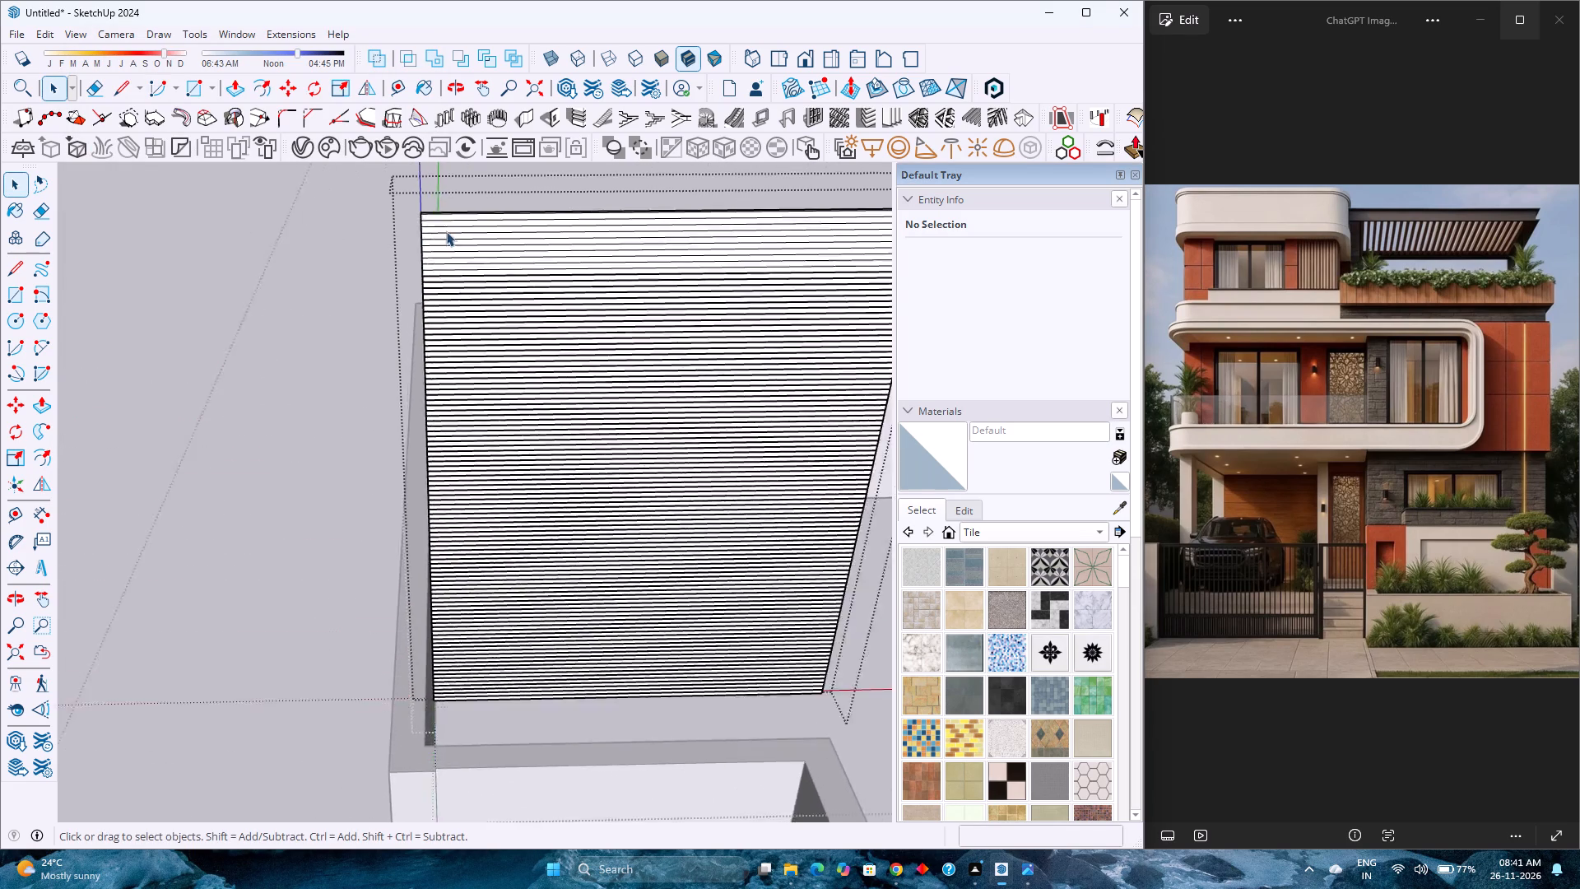
{"action": "scroll", "coordinate": [446, 231], "scroll_direction": "up", "scroll_amount": 8}
{"action": "middle_click_drag", "start_coordinate": [442, 229], "coordinate": [661, 350]}
{"action": "scroll", "coordinate": [260, 242], "scroll_direction": "up", "scroll_amount": 1}
{"action": "scroll", "coordinate": [361, 236], "scroll_direction": "up", "scroll_amount": 1}
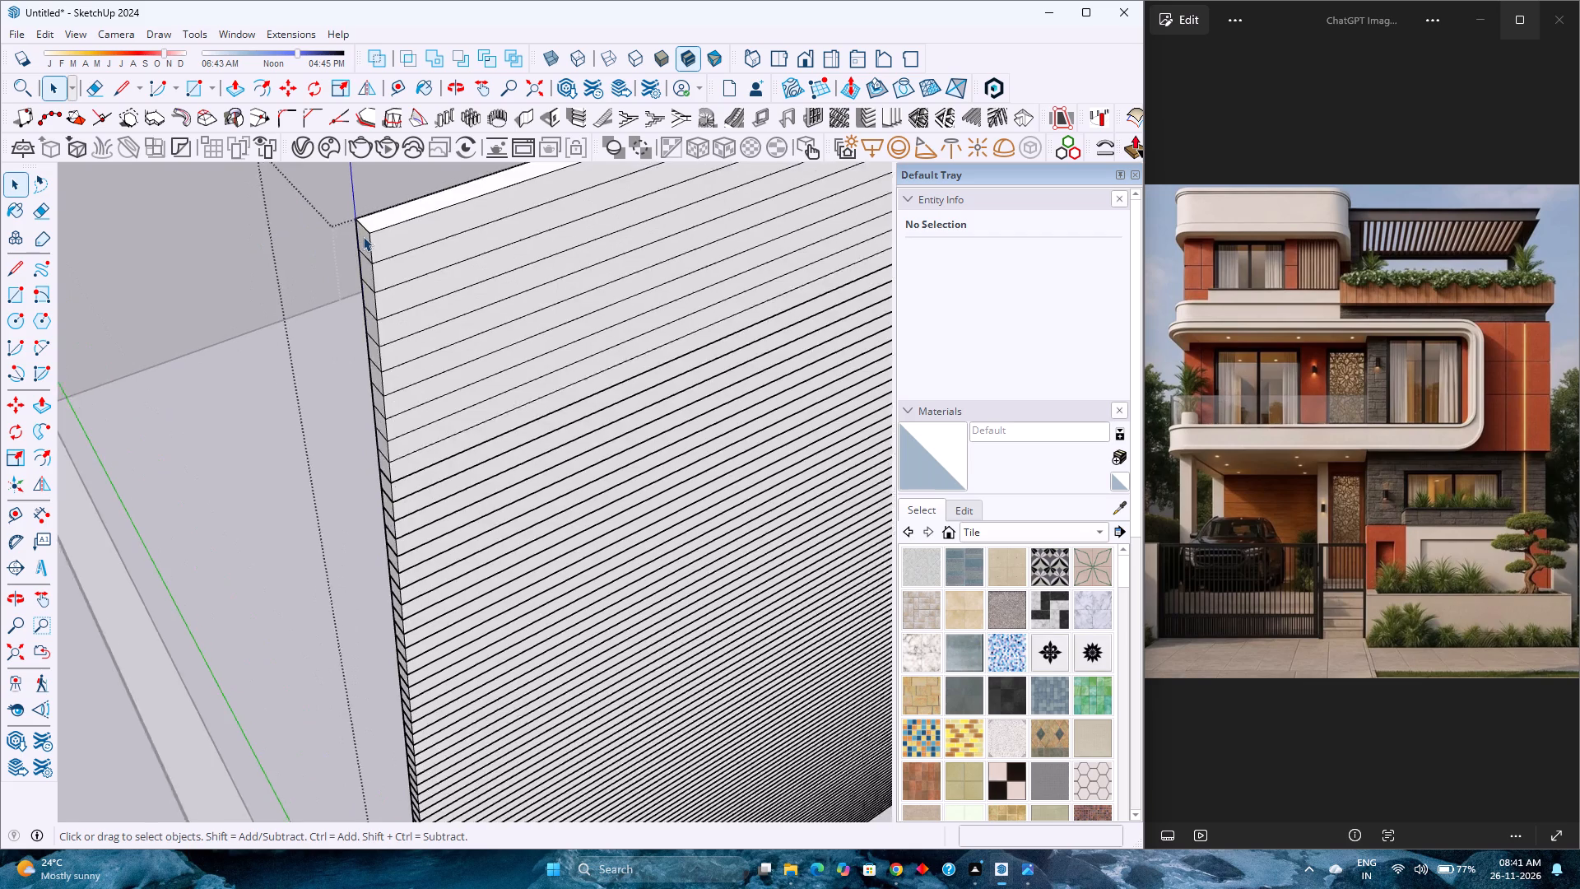
{"action": "scroll", "coordinate": [363, 236], "scroll_direction": "up", "scroll_amount": 17}
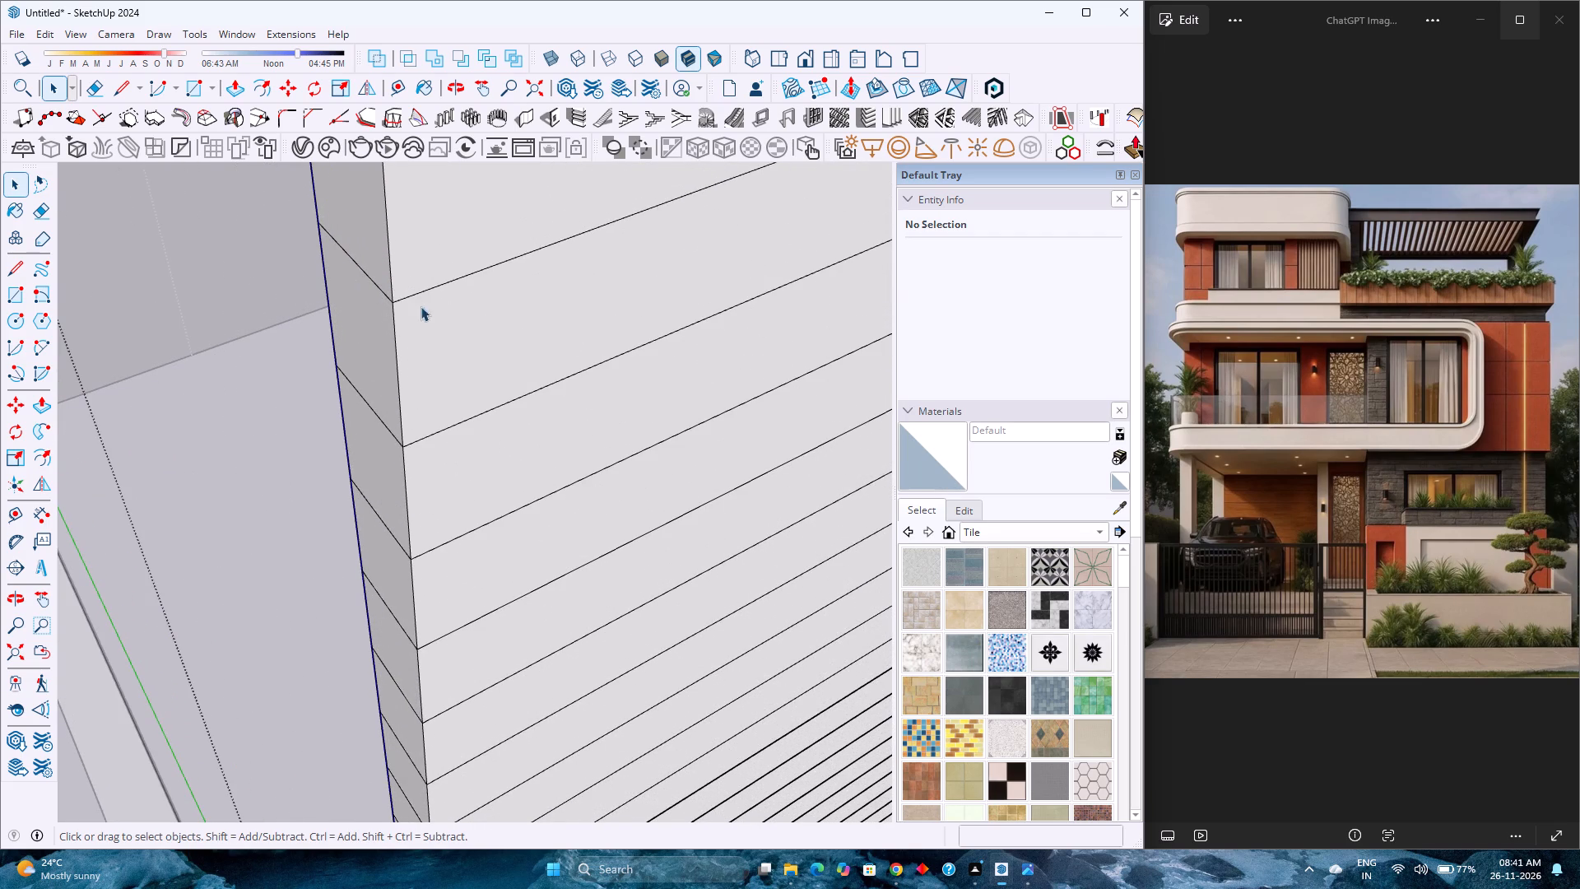
{"action": "scroll", "coordinate": [476, 418], "scroll_direction": "down", "scroll_amount": 20}
{"action": "scroll", "coordinate": [476, 418], "scroll_direction": "down", "scroll_amount": 2}
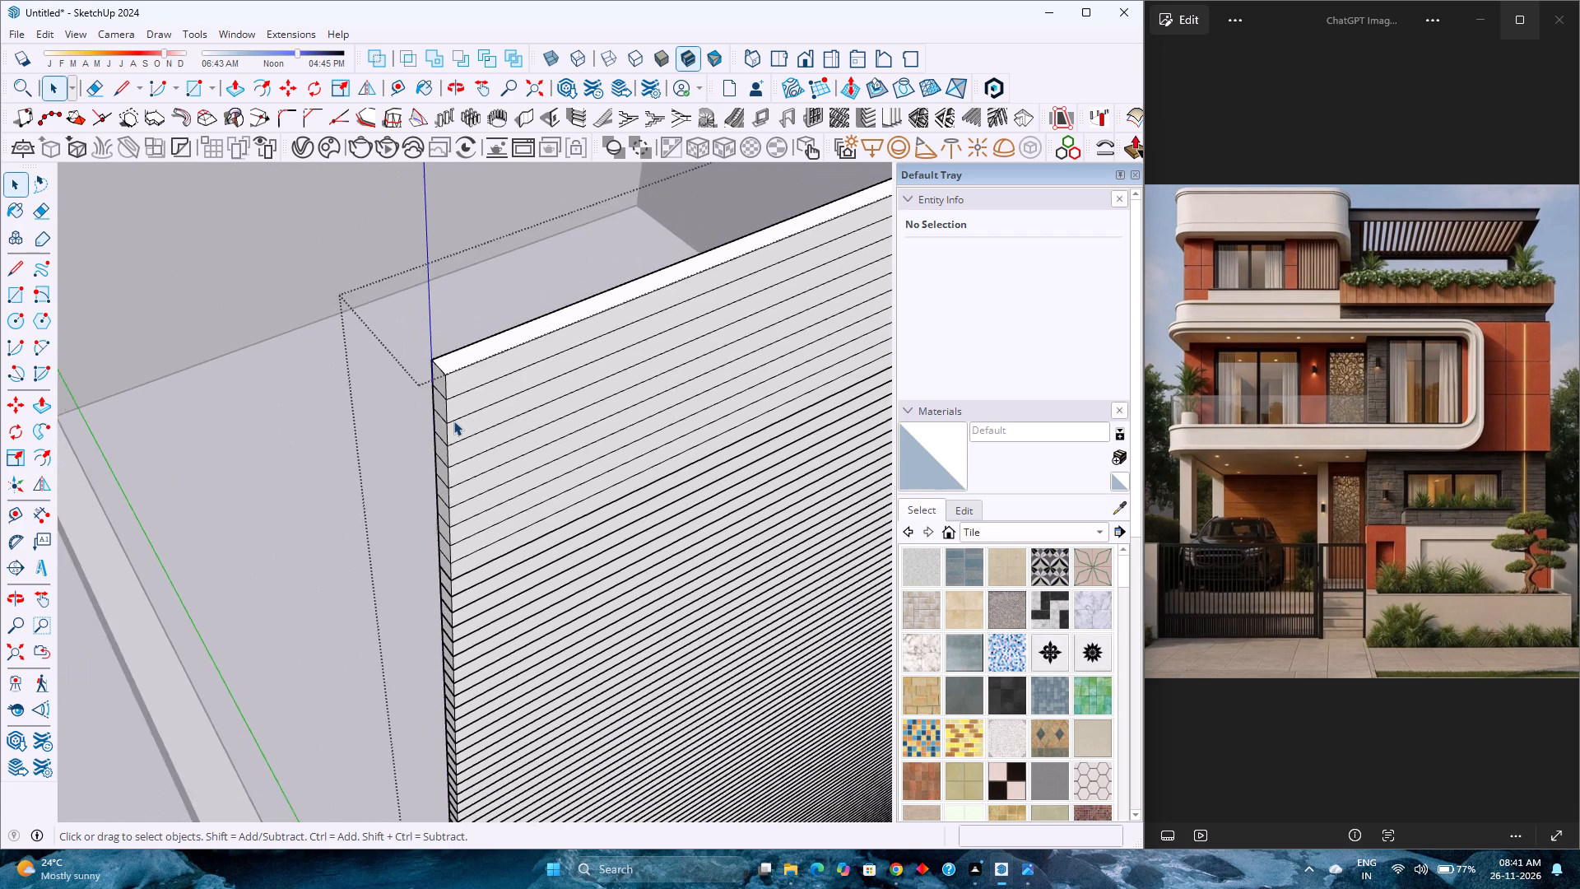
{"action": "scroll", "coordinate": [453, 421], "scroll_direction": "down", "scroll_amount": 8}
{"action": "scroll", "coordinate": [451, 412], "scroll_direction": "up", "scroll_amount": 1}
{"action": "scroll", "coordinate": [451, 412], "scroll_direction": "down", "scroll_amount": 5}
{"action": "key", "text": "ctrl+z"}
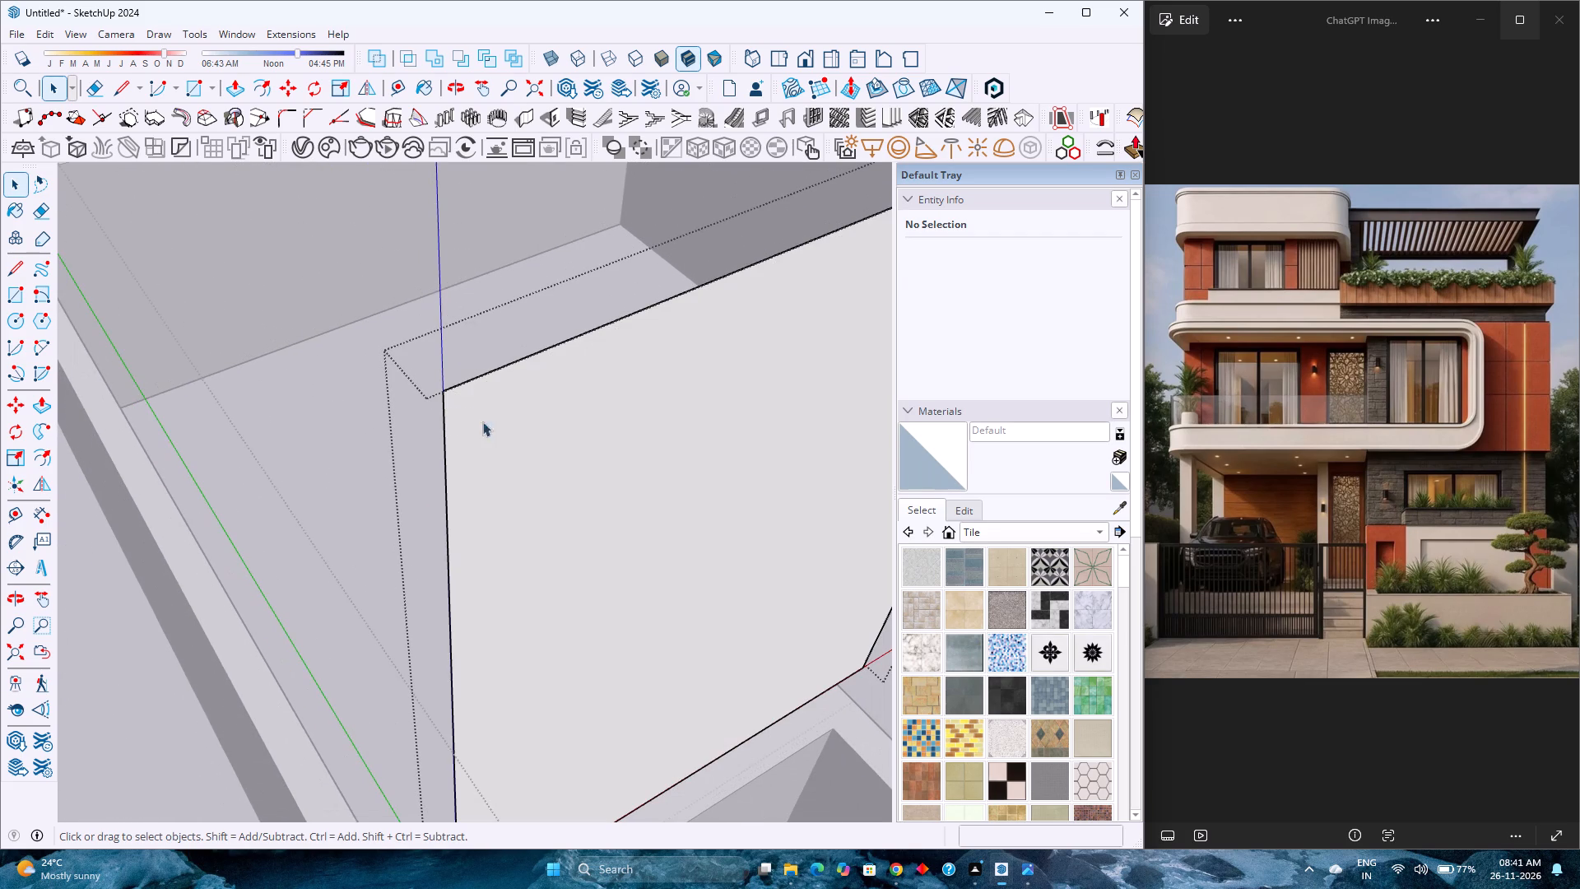
Create horizontal louvres on the grouped face with the louvre spacing set to 1'.25", keeping the other settings.
{"action": "left_click", "coordinate": [716, 372]}
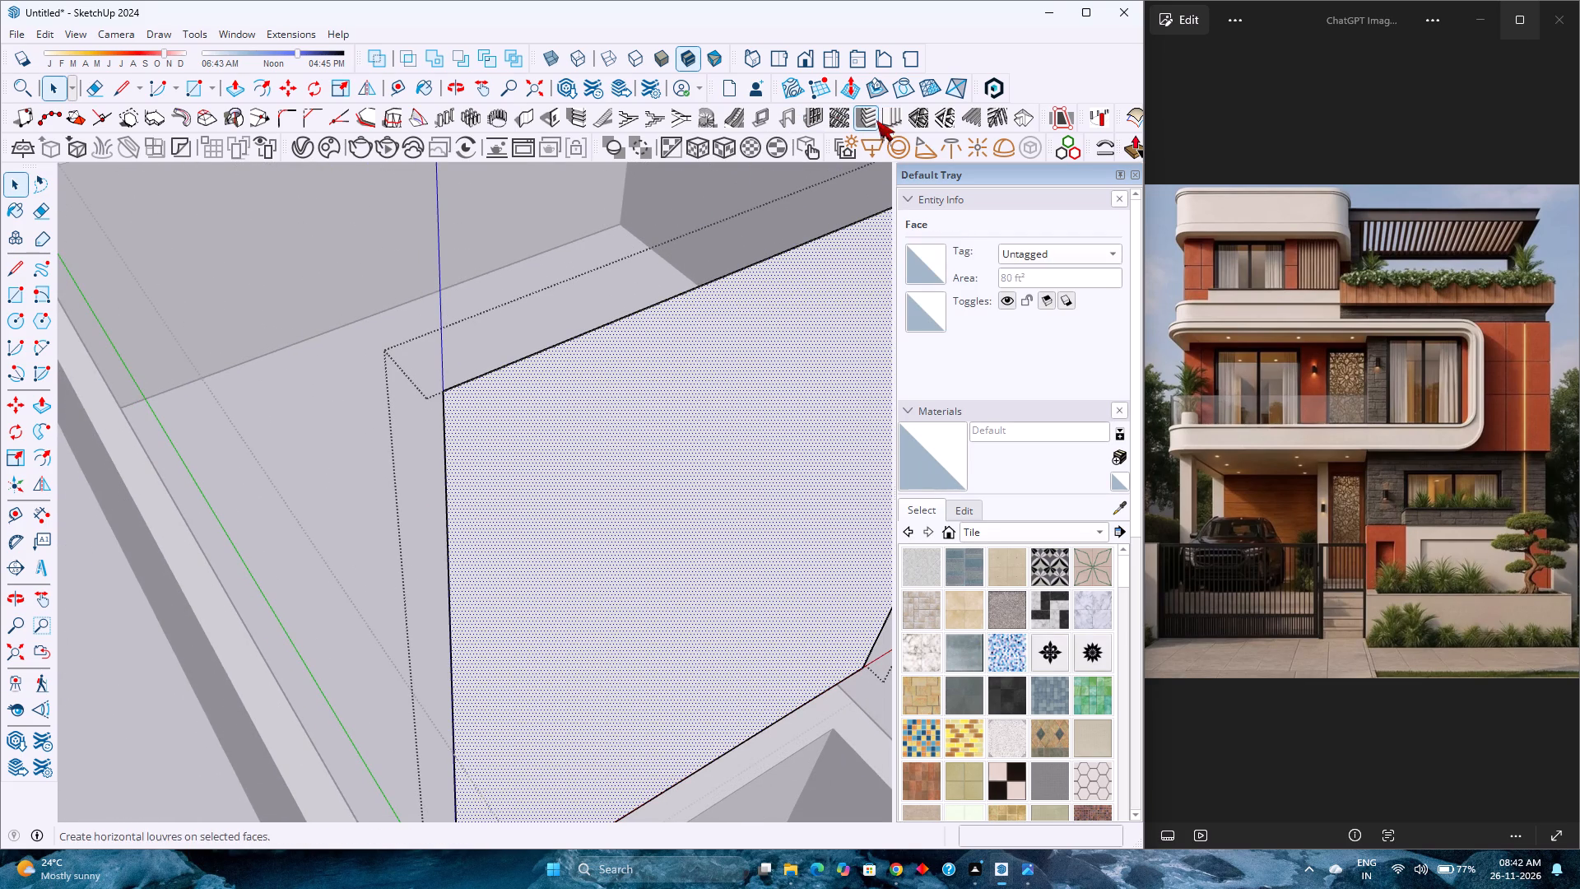
{"action": "left_click", "coordinate": [873, 119]}
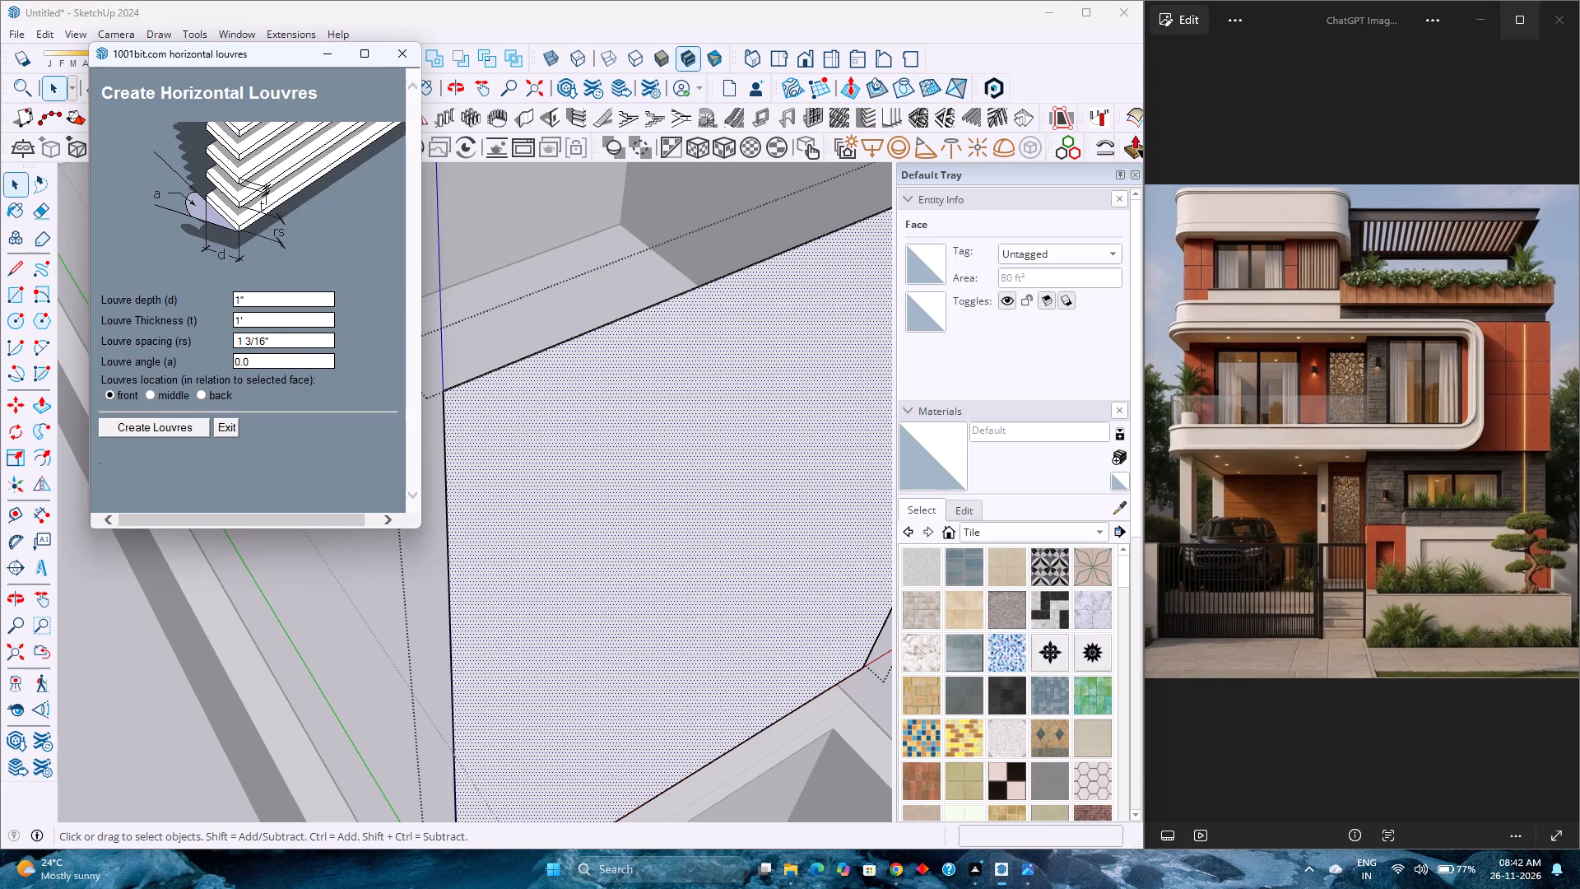
{"action": "left_click", "coordinate": [275, 342]}
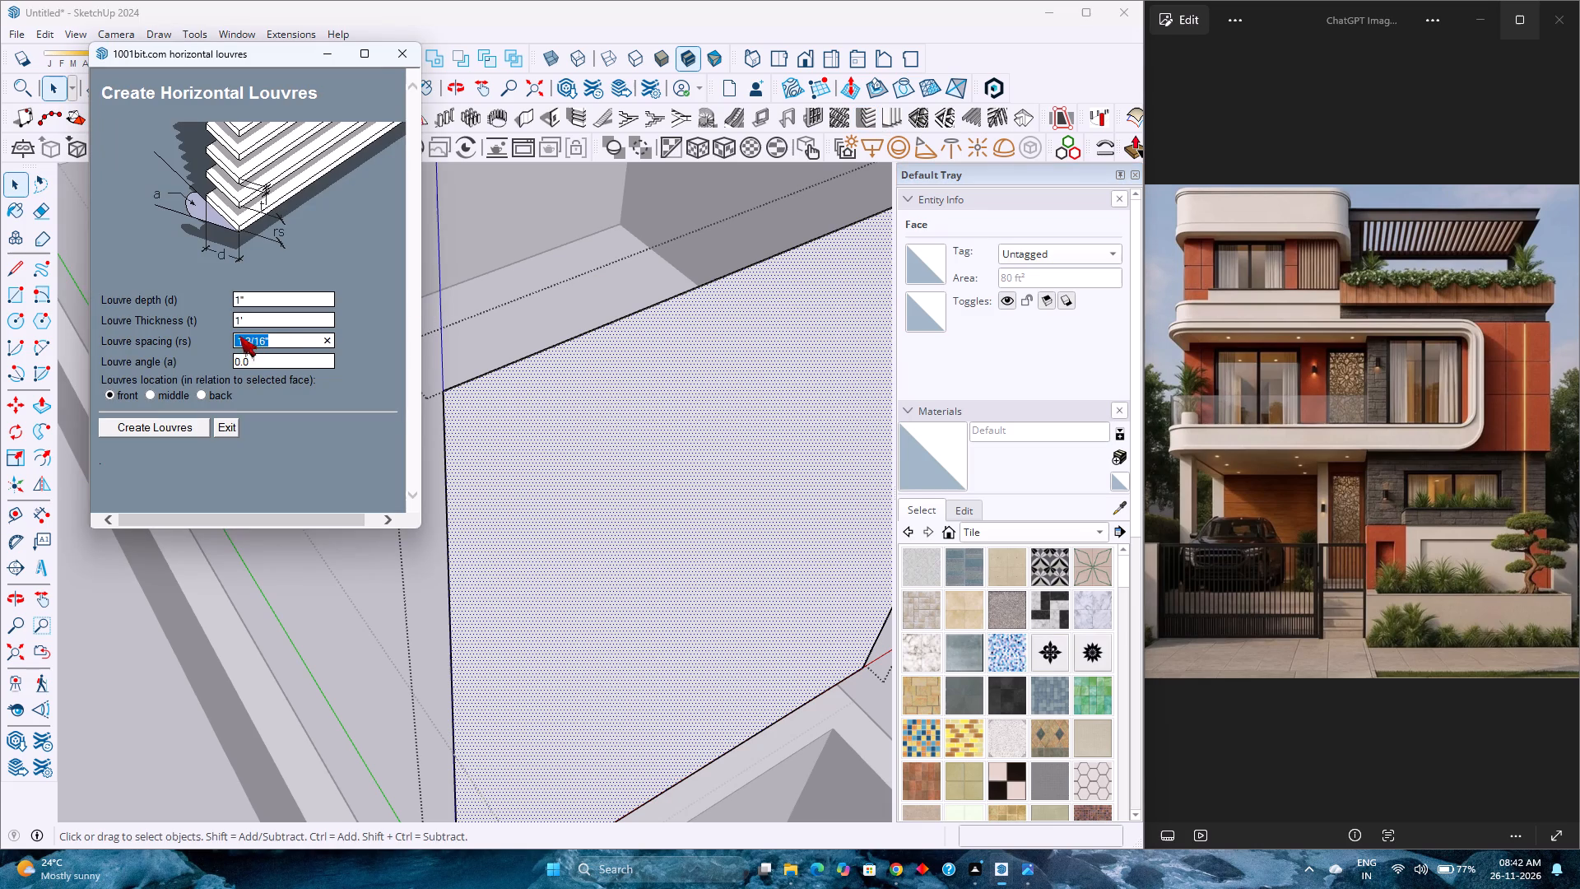
{"action": "left_click", "coordinate": [239, 336]}
{"action": "left_click", "coordinate": [244, 340]}
{"action": "left_click_drag", "start_coordinate": [290, 338], "coordinate": [230, 338]}
{"action": "left_click_drag", "start_coordinate": [230, 338], "coordinate": [214, 342]}
{"action": "type", "text": "1'"}
{"action": "type", "text": ".25\""}
{"action": "key", "text": "Return"}
{"action": "left_click", "coordinate": [182, 431]}
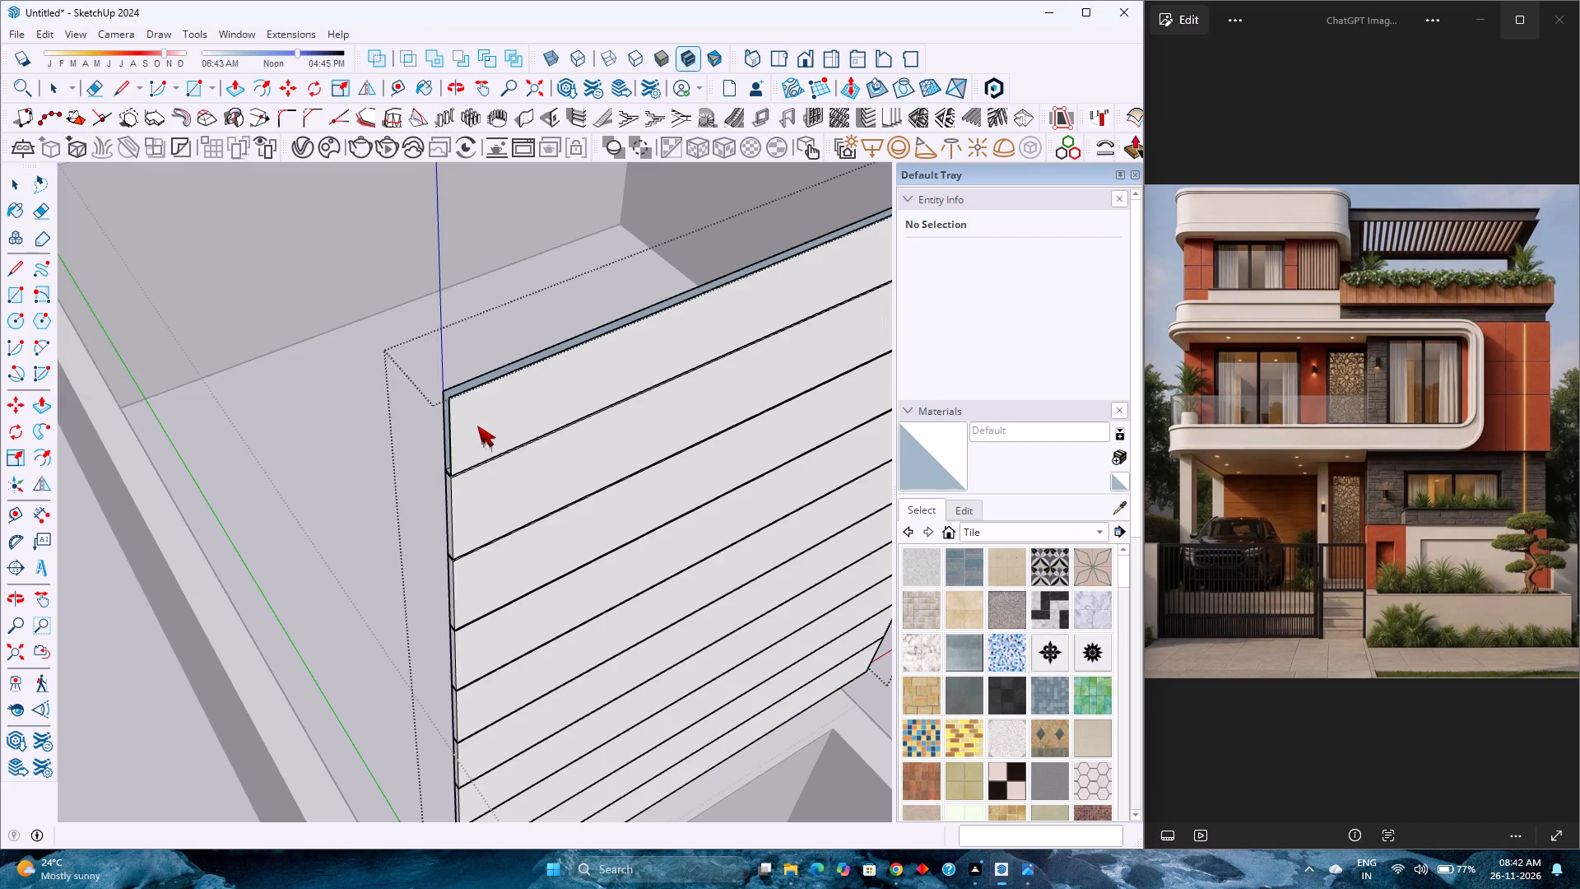
Open the top louvre for editing and draw a 1" line across the near end of its open top.
{"action": "scroll", "coordinate": [473, 426], "scroll_direction": "down", "scroll_amount": 5}
{"action": "scroll", "coordinate": [462, 459], "scroll_direction": "up", "scroll_amount": 1}
{"action": "middle_click_drag", "start_coordinate": [461, 459], "coordinate": [393, 337]}
{"action": "scroll", "coordinate": [393, 337], "scroll_direction": "down", "scroll_amount": 13}
{"action": "middle_click_drag", "start_coordinate": [433, 398], "coordinate": [372, 359]}
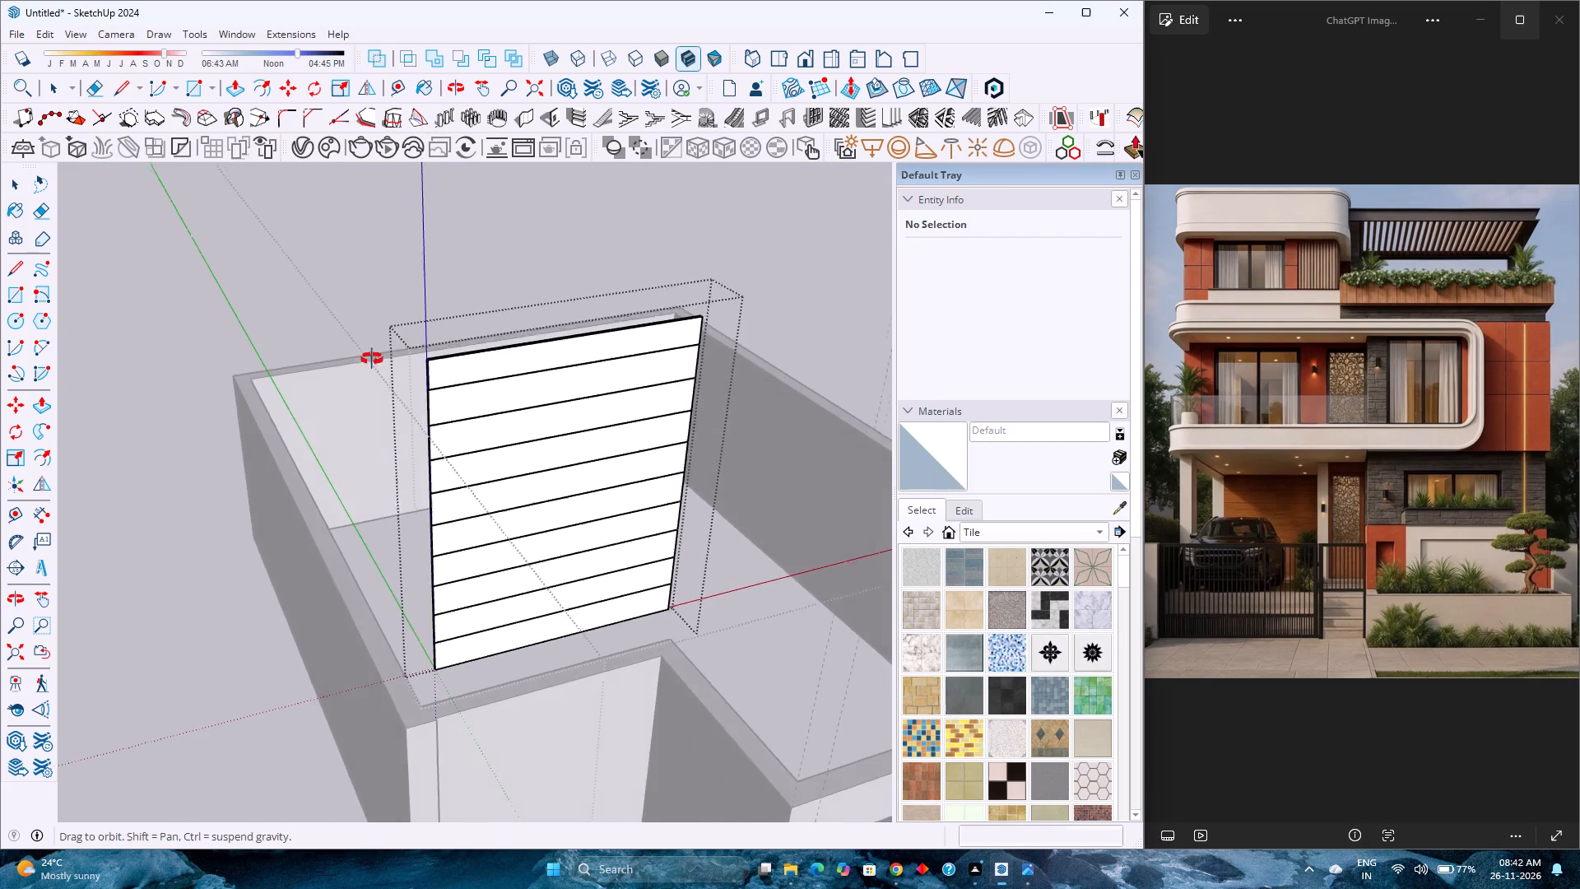
{"action": "middle_click_drag", "start_coordinate": [372, 359], "coordinate": [479, 499]}
{"action": "scroll", "coordinate": [346, 205], "scroll_direction": "up", "scroll_amount": 7}
{"action": "scroll", "coordinate": [411, 375], "scroll_direction": "down", "scroll_amount": 2}
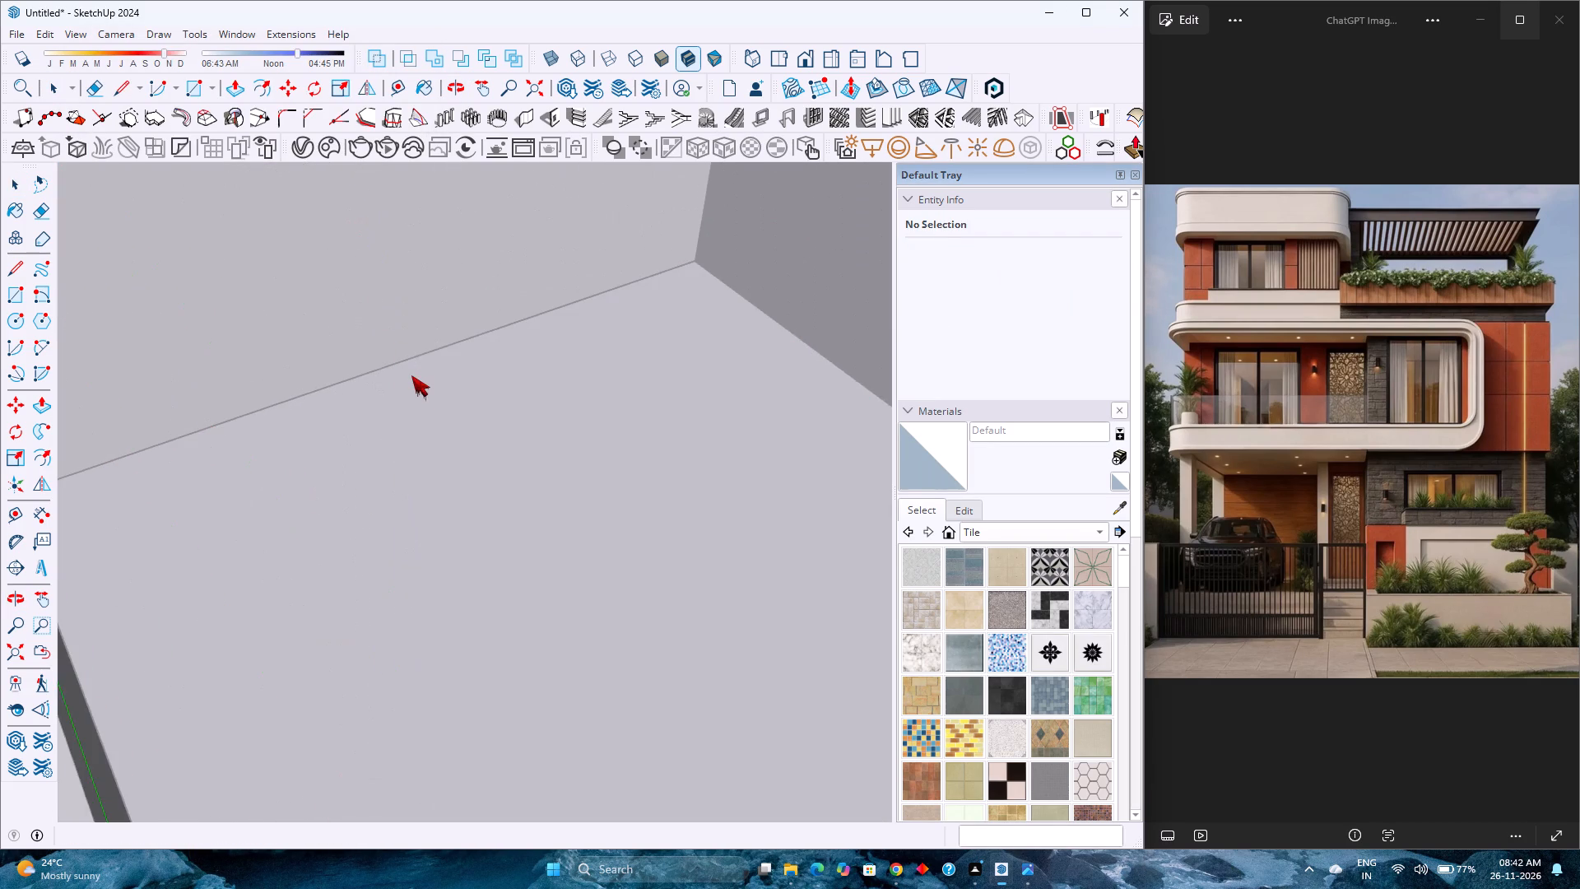
{"action": "scroll", "coordinate": [411, 375], "scroll_direction": "down", "scroll_amount": 9}
{"action": "double_click", "coordinate": [621, 586]}
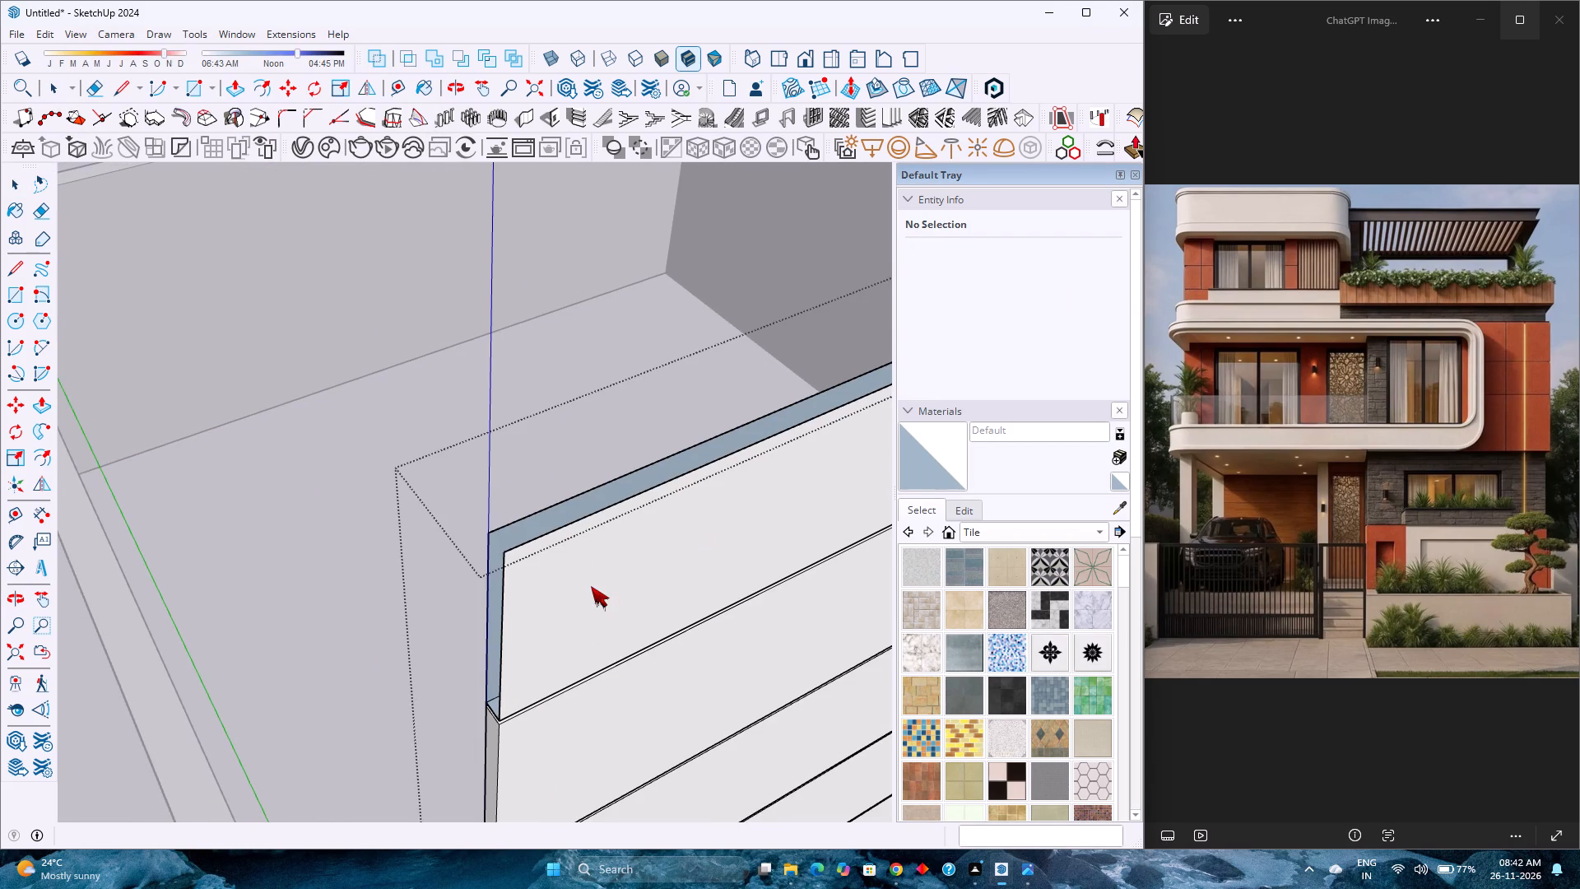
{"action": "scroll", "coordinate": [591, 586], "scroll_direction": "up", "scroll_amount": 1}
{"action": "key", "text": "Escape"}
{"action": "left_click", "coordinate": [591, 586]}
{"action": "double_click", "coordinate": [591, 586]}
{"action": "scroll", "coordinate": [530, 570], "scroll_direction": "up", "scroll_amount": 4}
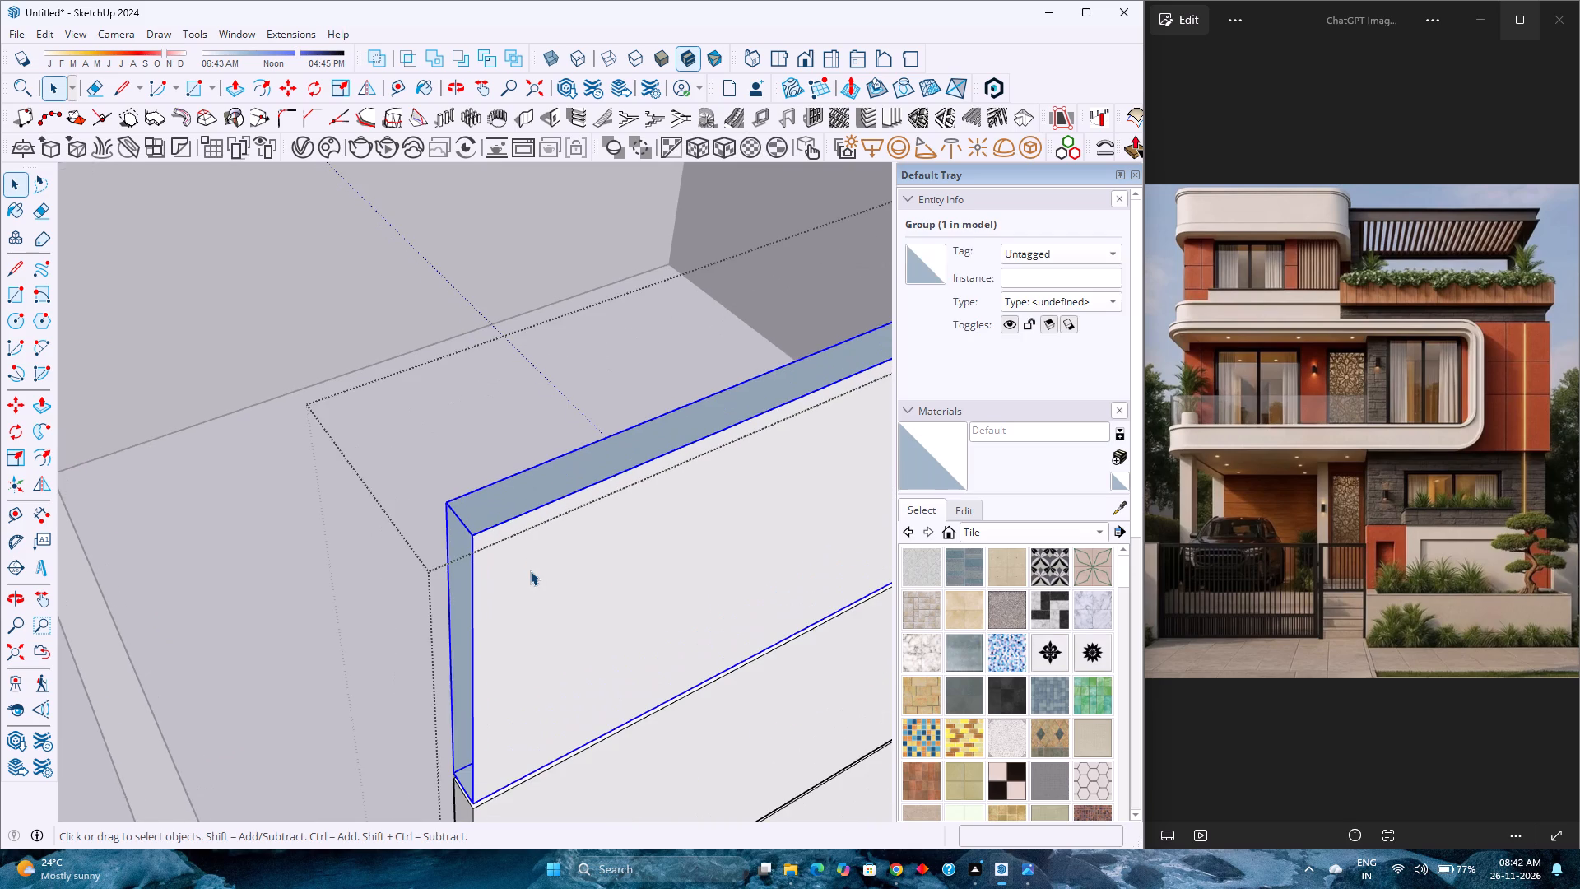
{"action": "double_click", "coordinate": [530, 570]}
{"action": "scroll", "coordinate": [502, 555], "scroll_direction": "up", "scroll_amount": 2}
{"action": "double_click", "coordinate": [502, 560]}
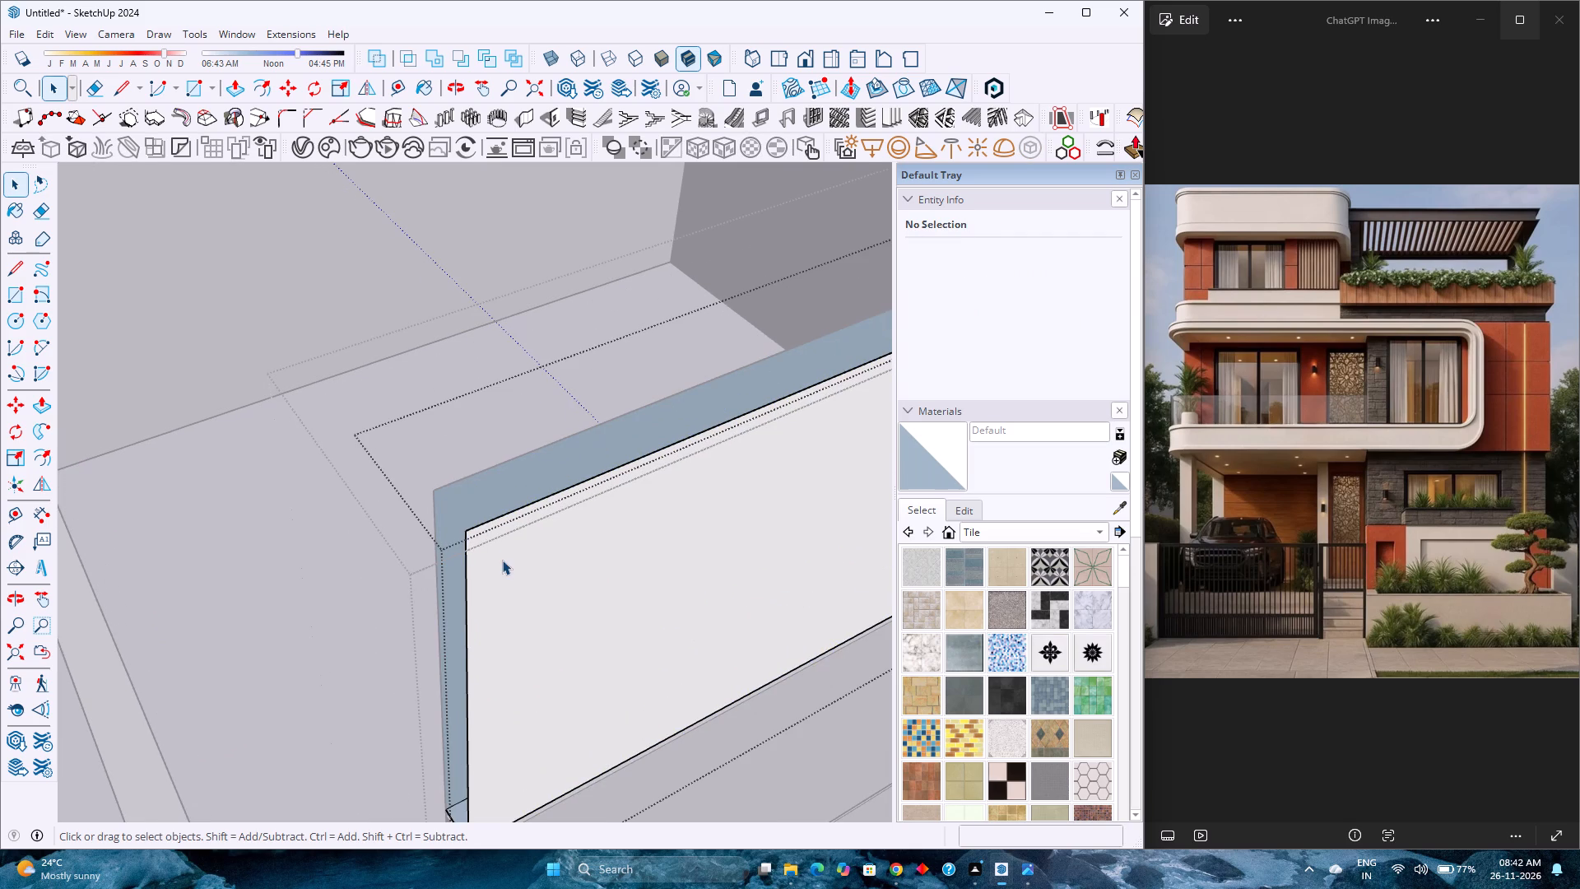
{"action": "middle_click_drag", "start_coordinate": [495, 566], "coordinate": [578, 539]}
{"action": "scroll", "coordinate": [578, 538], "scroll_direction": "down", "scroll_amount": 2}
{"action": "key", "text": "l"}
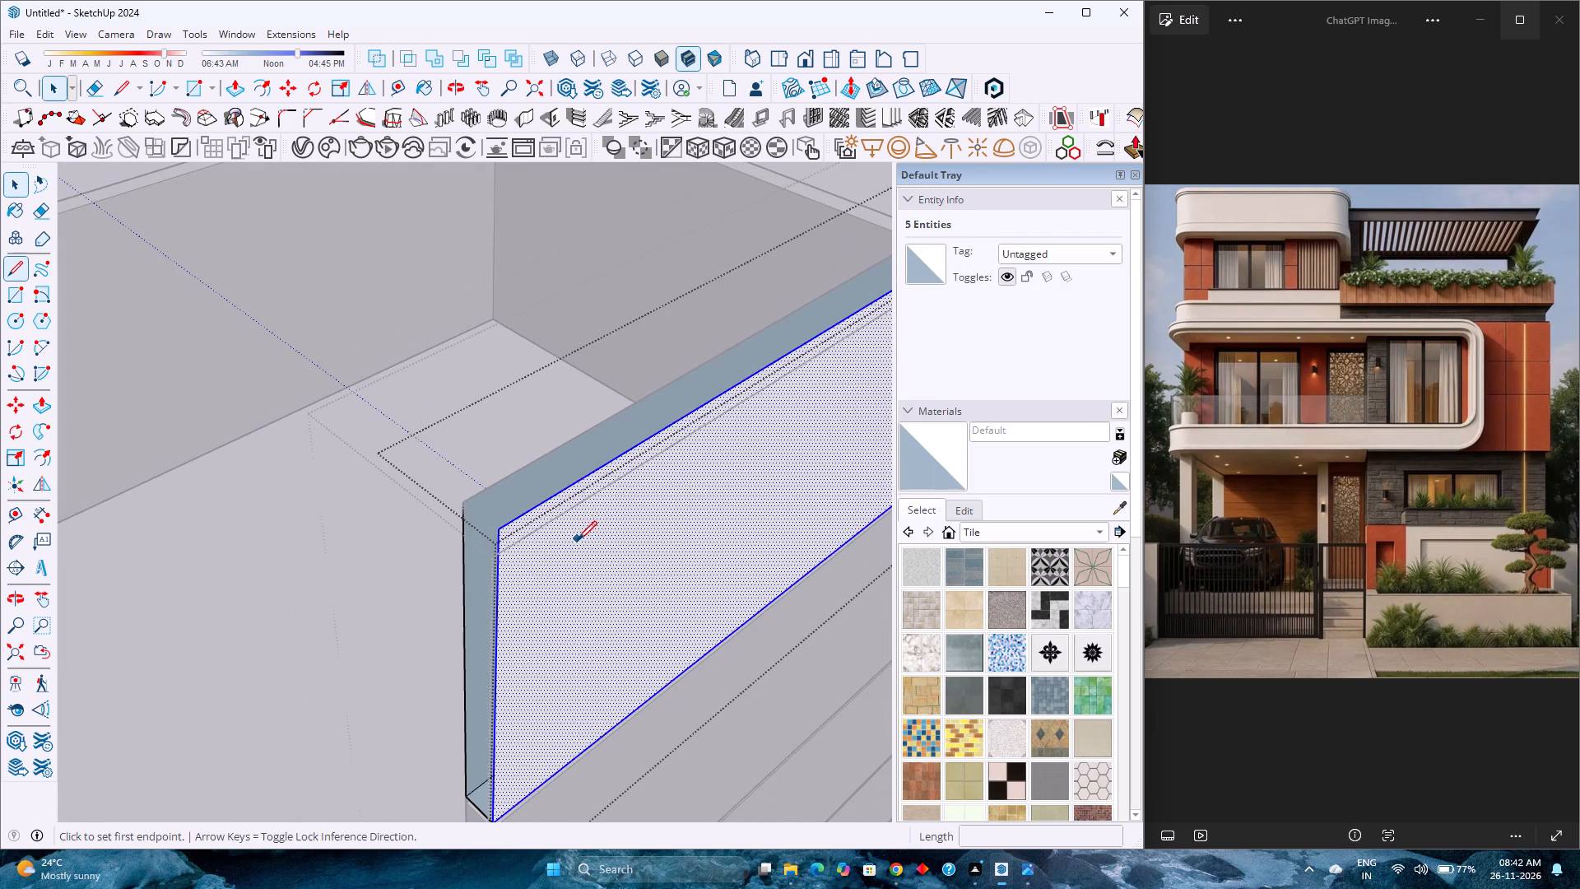
{"action": "left_click", "coordinate": [495, 528]}
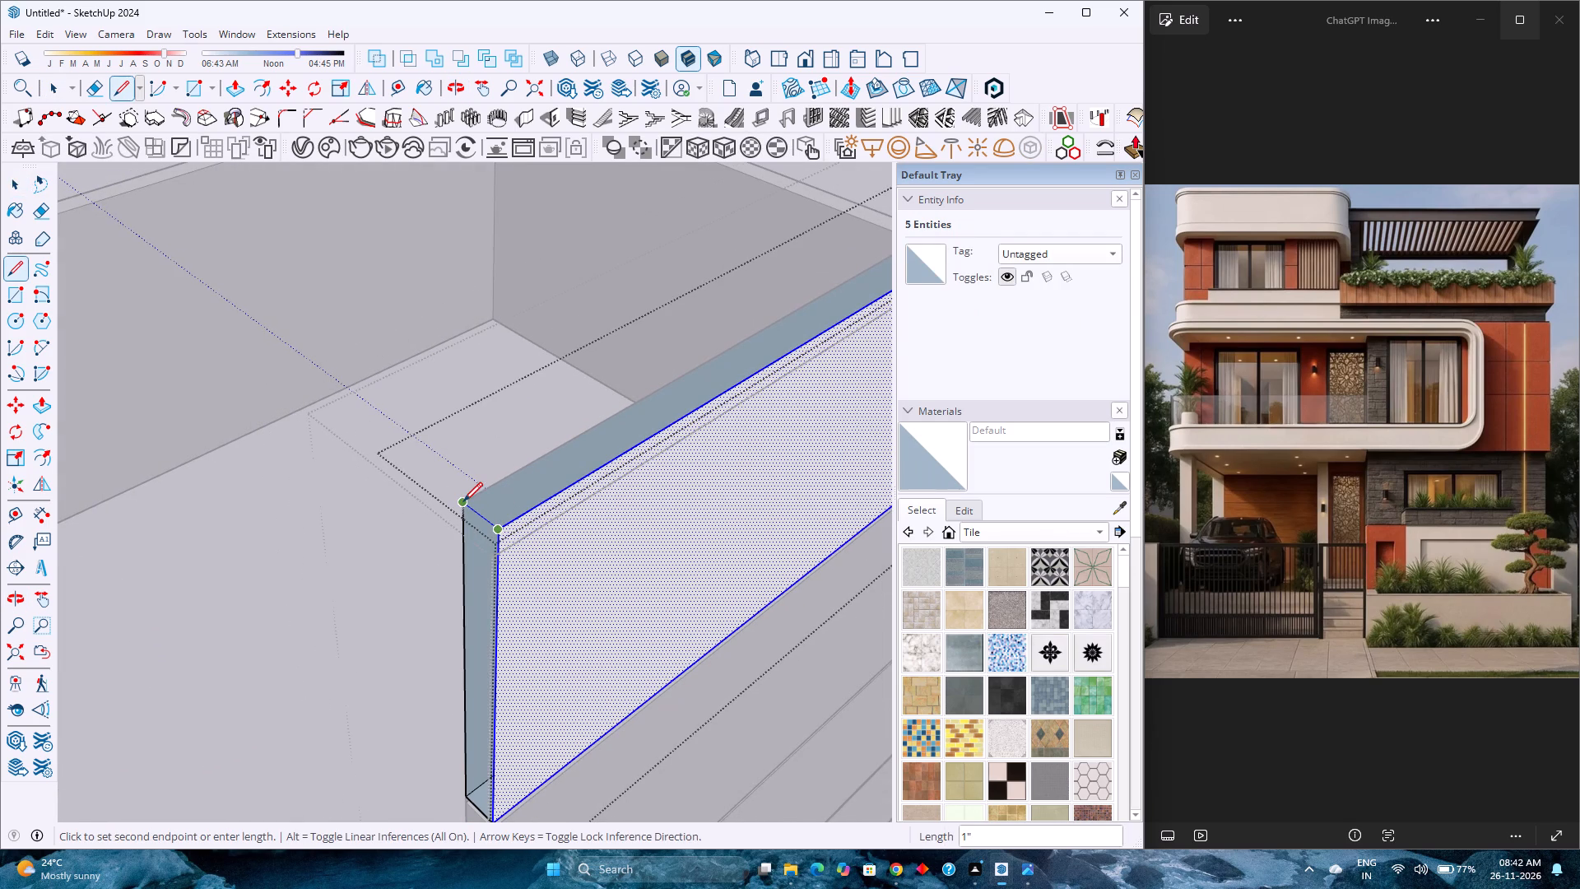
{"action": "left_click", "coordinate": [463, 501]}
Draw a 1" line across the far end of the top louvre to close its top face.
{"action": "scroll", "coordinate": [437, 598], "scroll_direction": "down", "scroll_amount": 17}
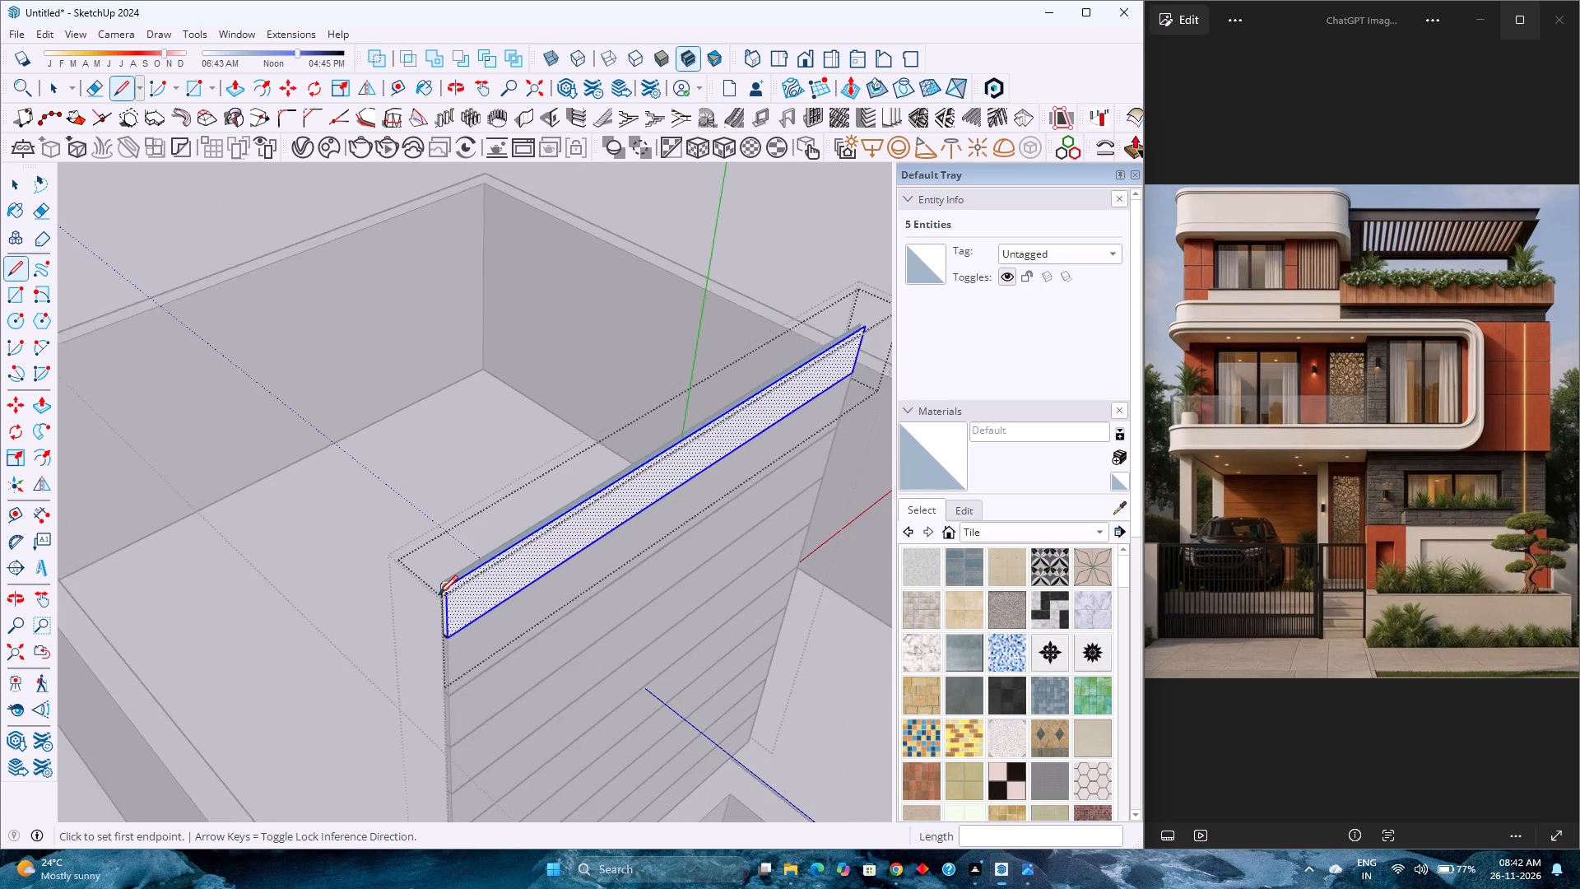
{"action": "scroll", "coordinate": [439, 594], "scroll_direction": "down", "scroll_amount": 6}
{"action": "scroll", "coordinate": [732, 402], "scroll_direction": "up", "scroll_amount": 3}
{"action": "scroll", "coordinate": [690, 494], "scroll_direction": "up", "scroll_amount": 3}
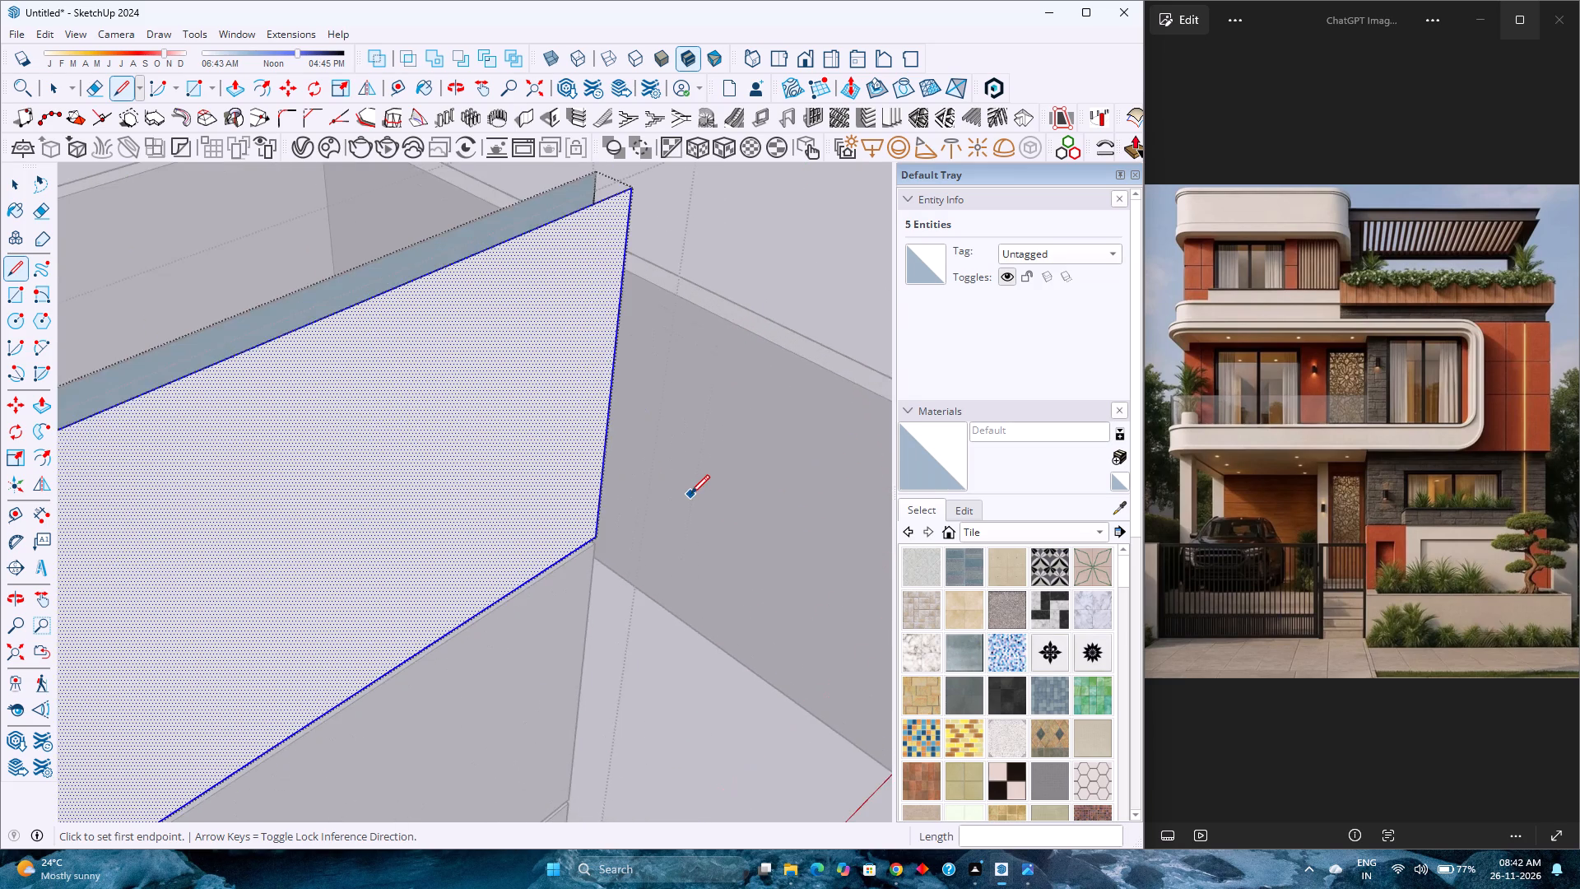
{"action": "scroll", "coordinate": [690, 481], "scroll_direction": "down", "scroll_amount": 4}
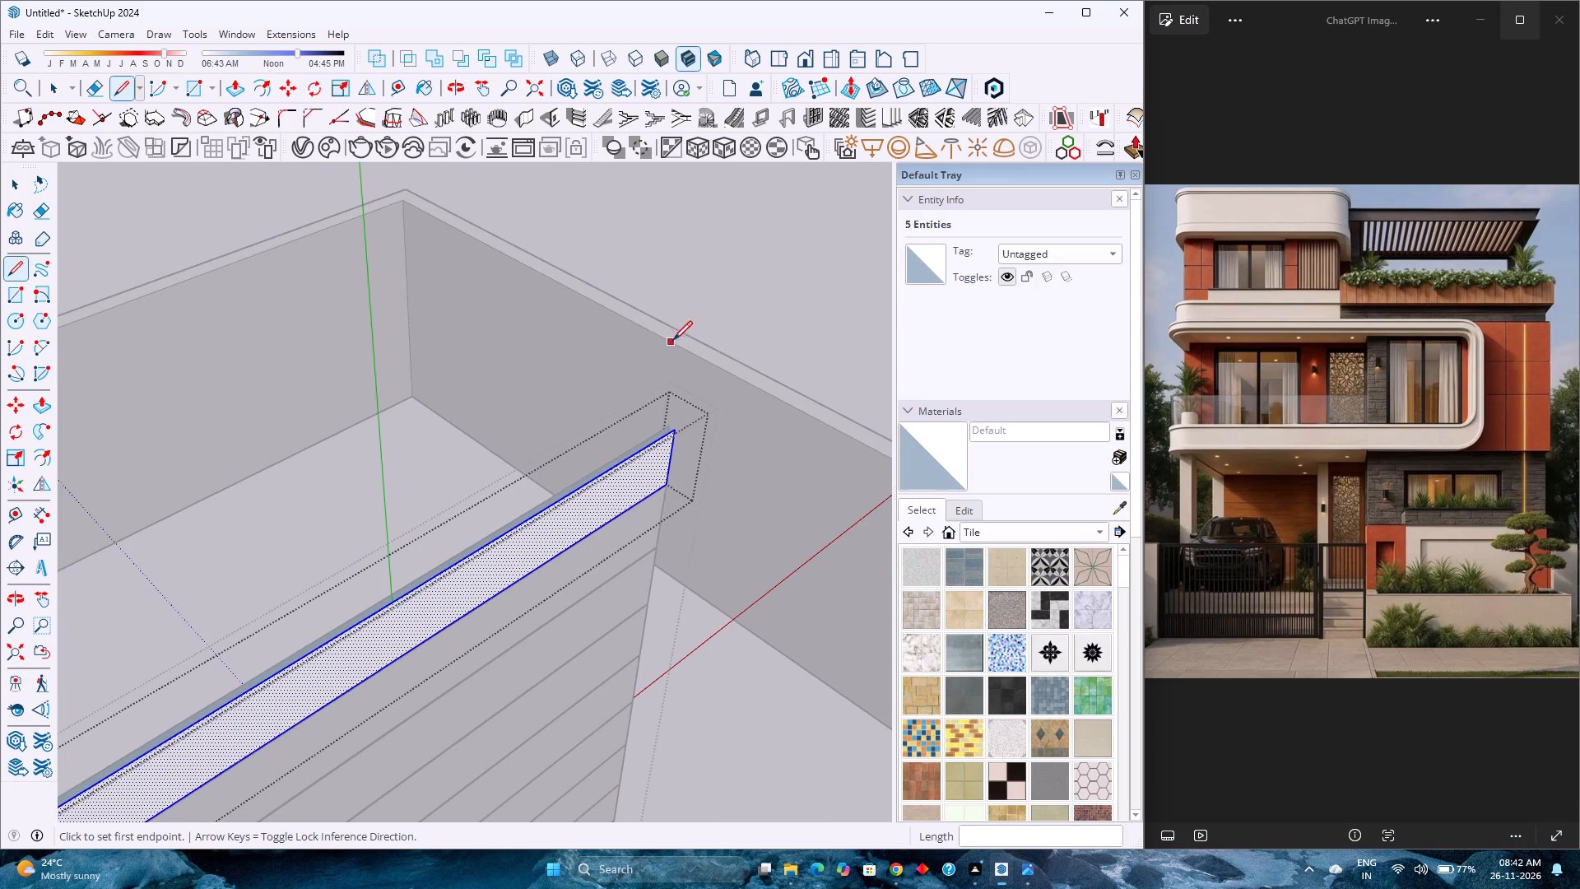
{"action": "scroll", "coordinate": [664, 442], "scroll_direction": "up", "scroll_amount": 20}
{"action": "scroll", "coordinate": [664, 442], "scroll_direction": "up", "scroll_amount": 2}
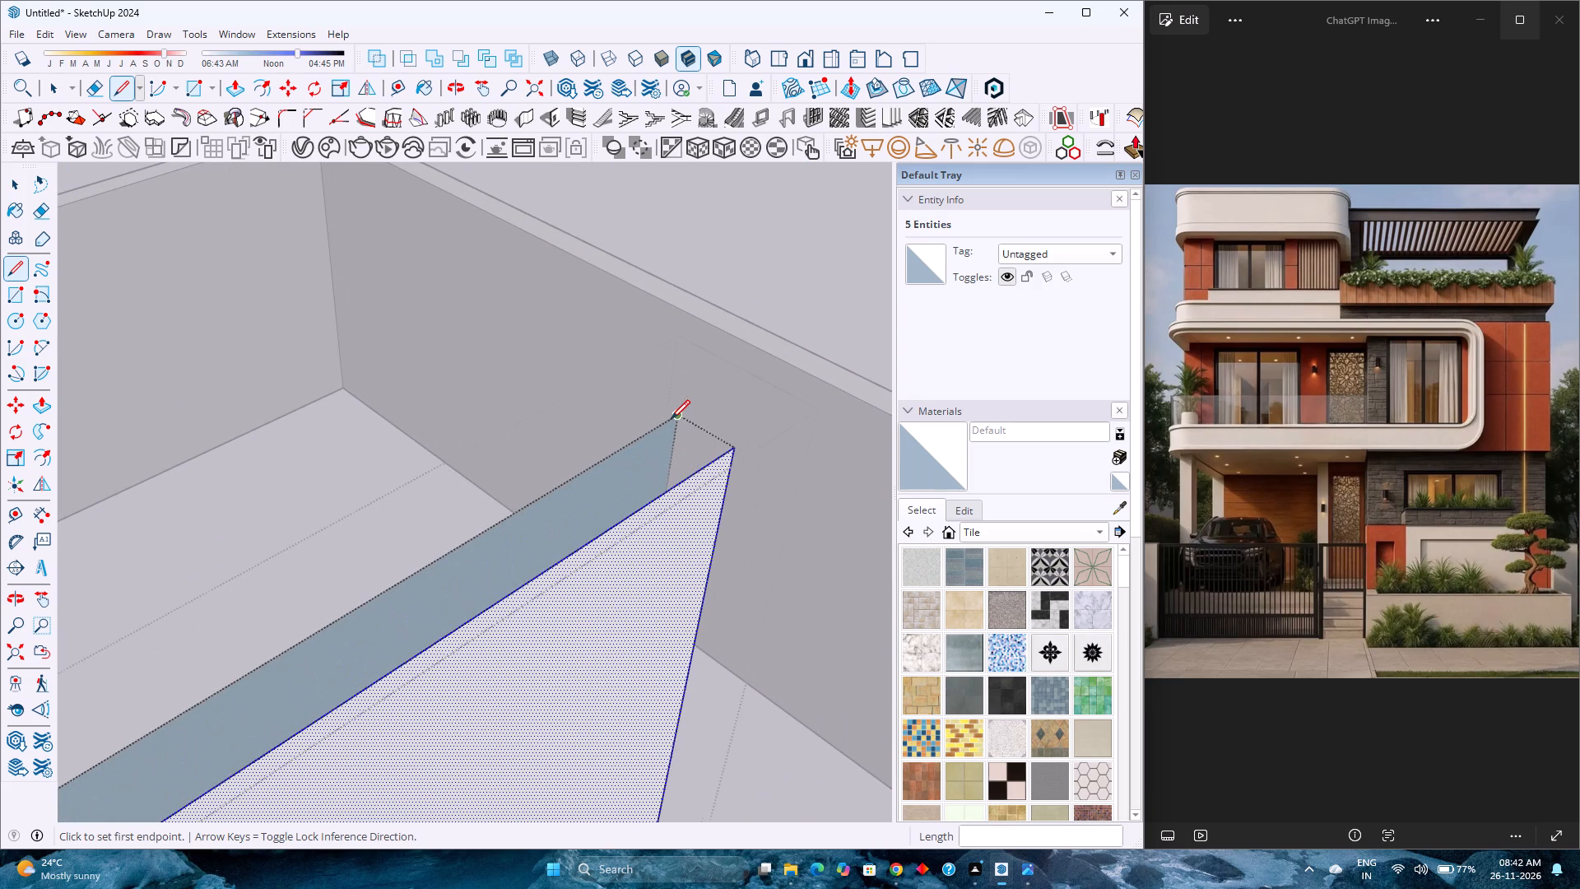
{"action": "left_click", "coordinate": [678, 414]}
{"action": "left_click", "coordinate": [737, 450]}
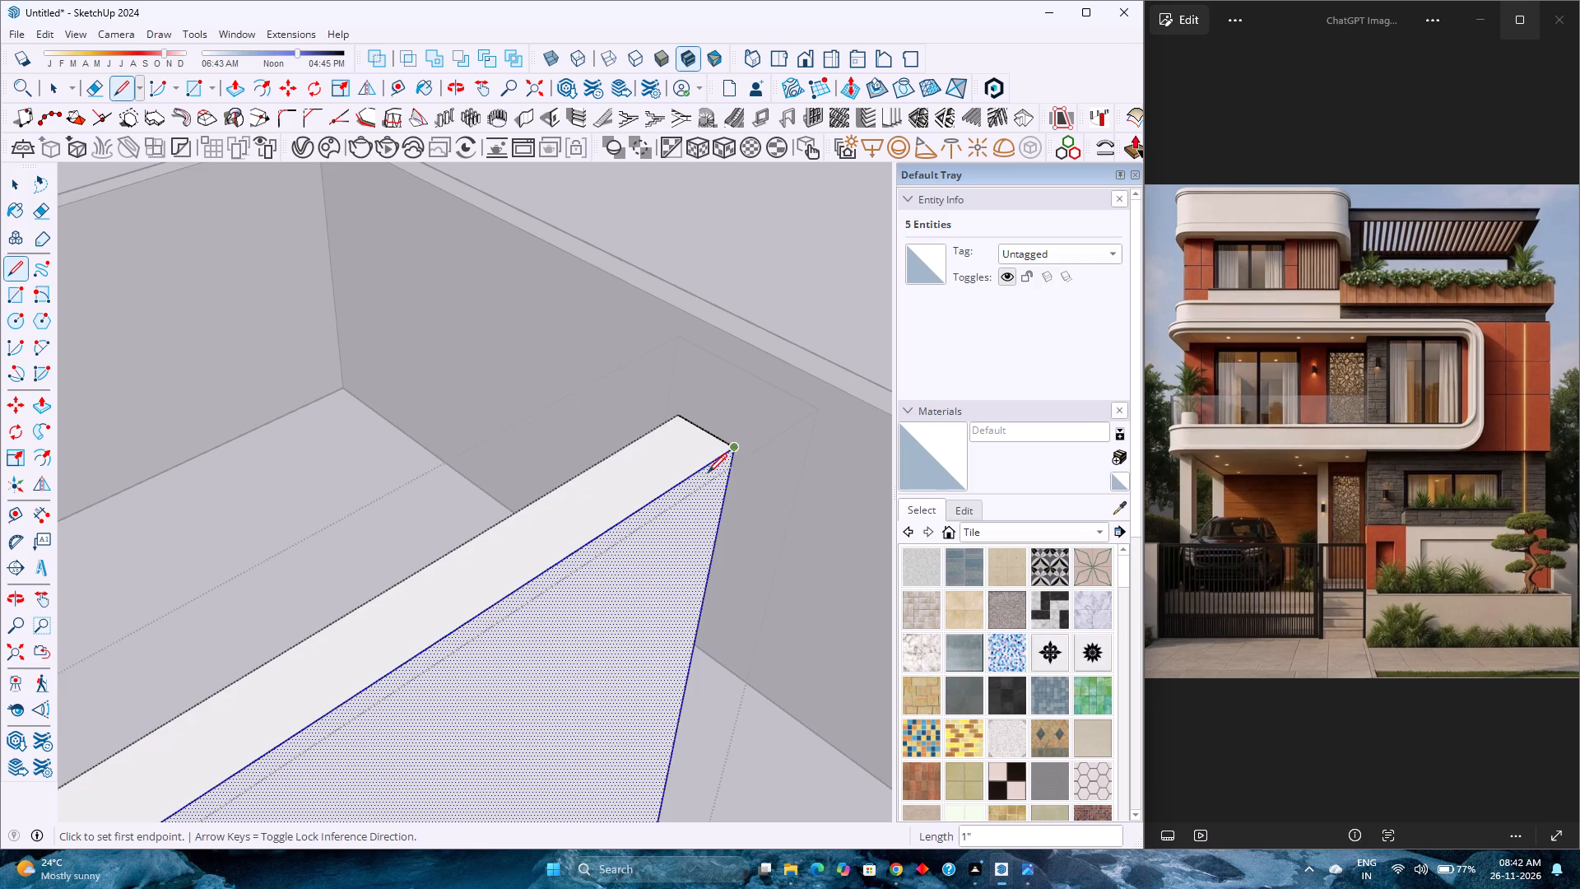
{"action": "key", "text": "space"}
{"action": "scroll", "coordinate": [707, 474], "scroll_direction": "down", "scroll_amount": 10}
{"action": "scroll", "coordinate": [703, 474], "scroll_direction": "up", "scroll_amount": 1}
{"action": "scroll", "coordinate": [700, 474], "scroll_direction": "down", "scroll_amount": 8}
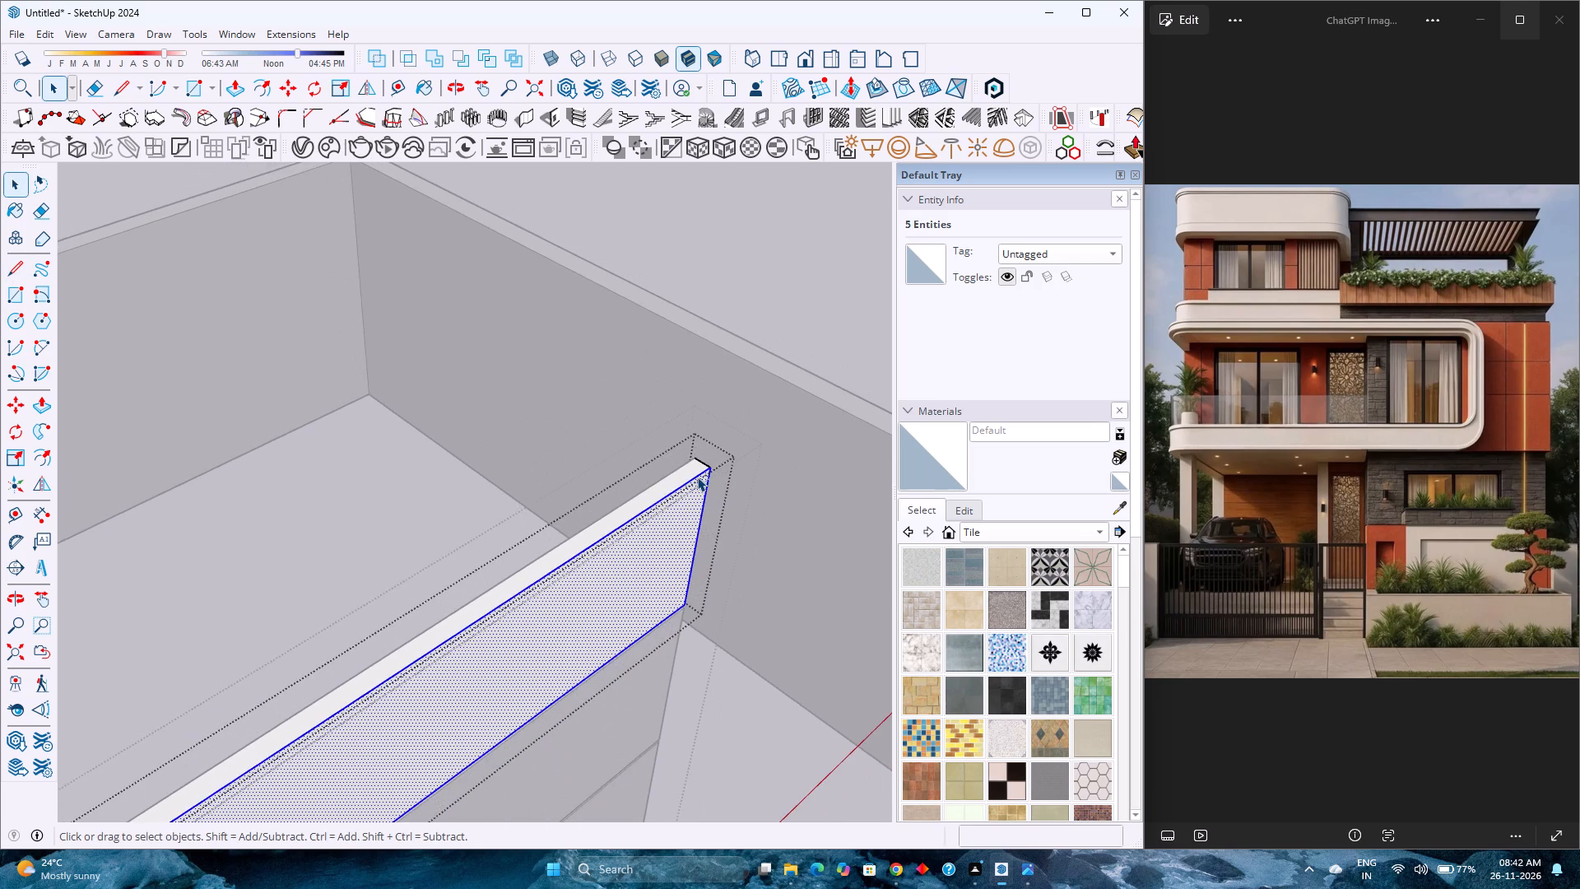
{"action": "key", "text": "Escape"}
Leave the louvre and delete the four leftover outline edges of the original face behind the panel.
{"action": "scroll", "coordinate": [696, 476], "scroll_direction": "down", "scroll_amount": 19}
{"action": "middle_click_drag", "start_coordinate": [529, 607], "coordinate": [550, 547]}
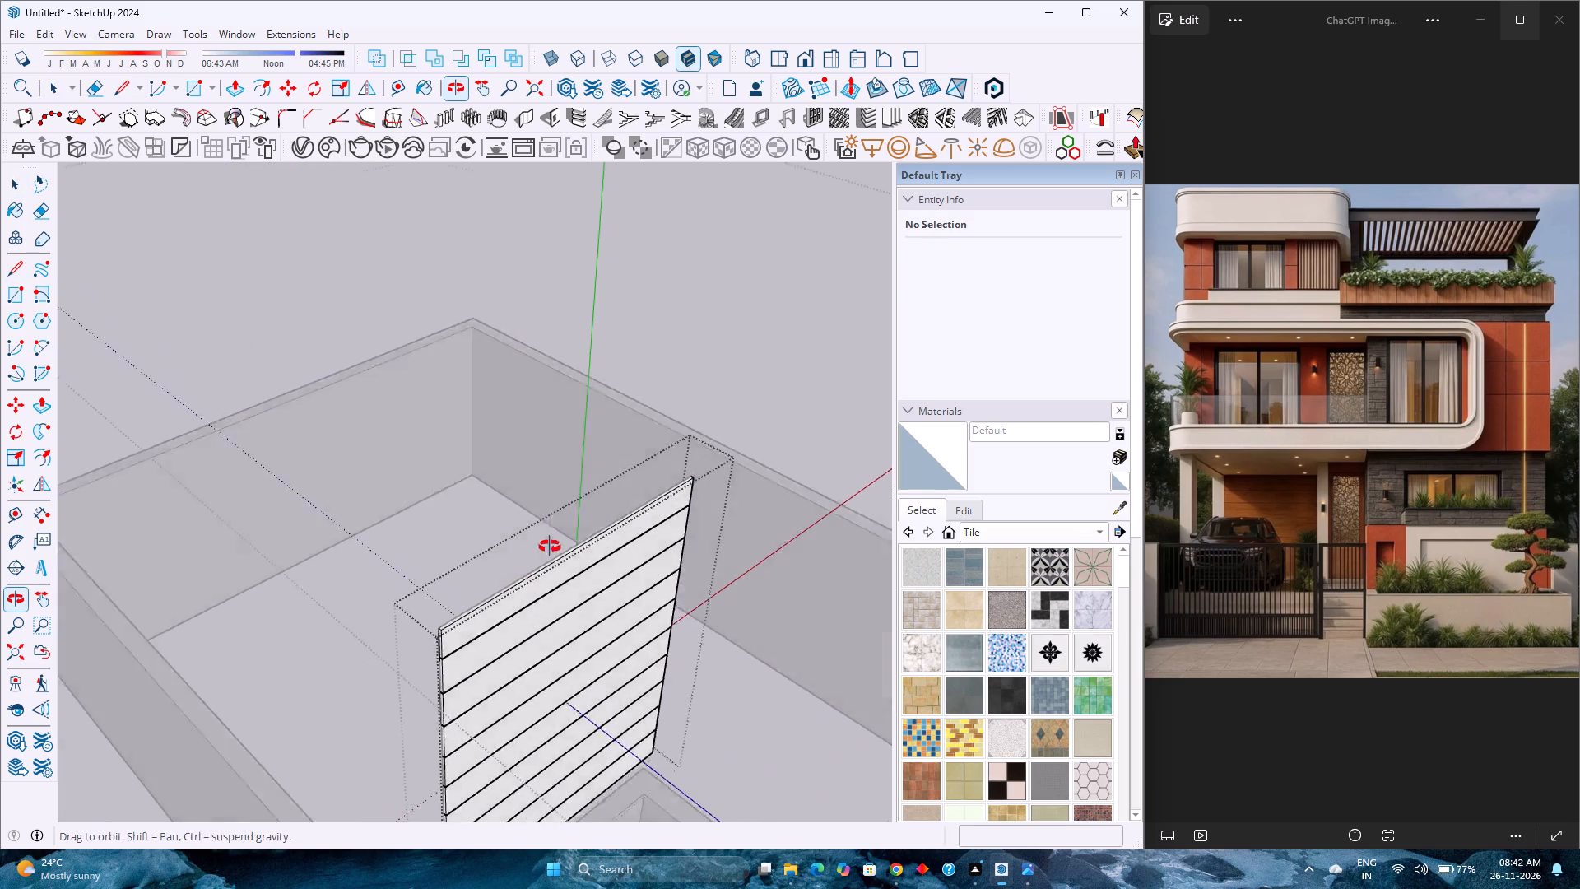
{"action": "middle_click_drag", "start_coordinate": [550, 547], "coordinate": [582, 504]}
{"action": "scroll", "coordinate": [474, 668], "scroll_direction": "up", "scroll_amount": 10}
{"action": "scroll", "coordinate": [468, 571], "scroll_direction": "up", "scroll_amount": 6}
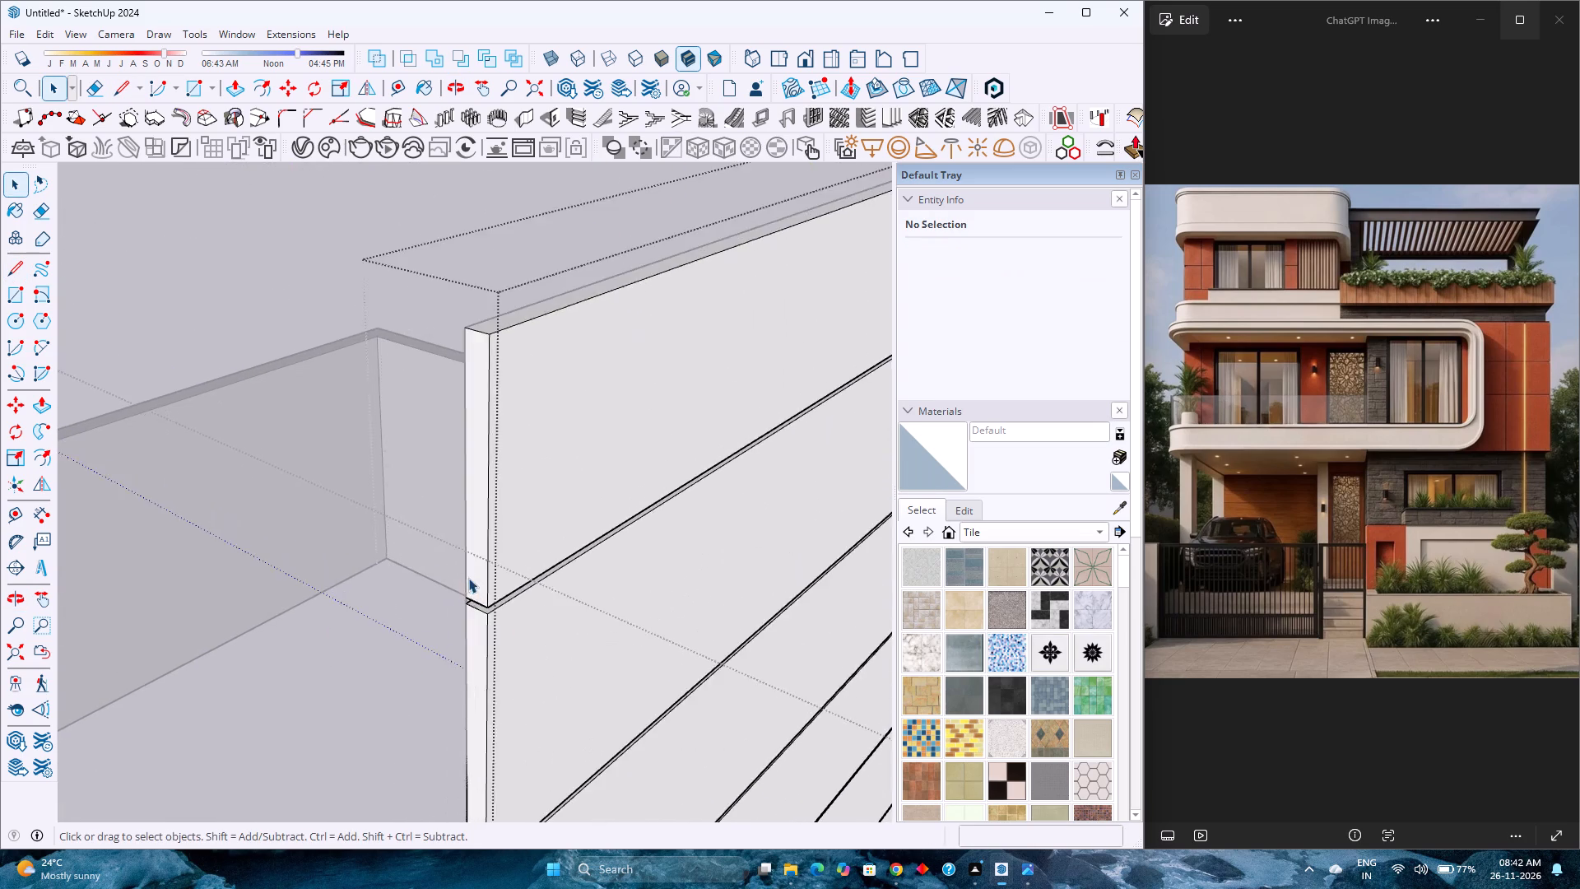
{"action": "scroll", "coordinate": [468, 578], "scroll_direction": "up", "scroll_amount": 4}
{"action": "middle_click_drag", "start_coordinate": [457, 627], "coordinate": [492, 606]}
{"action": "scroll", "coordinate": [490, 605], "scroll_direction": "down", "scroll_amount": 17}
{"action": "key", "text": "Escape"}
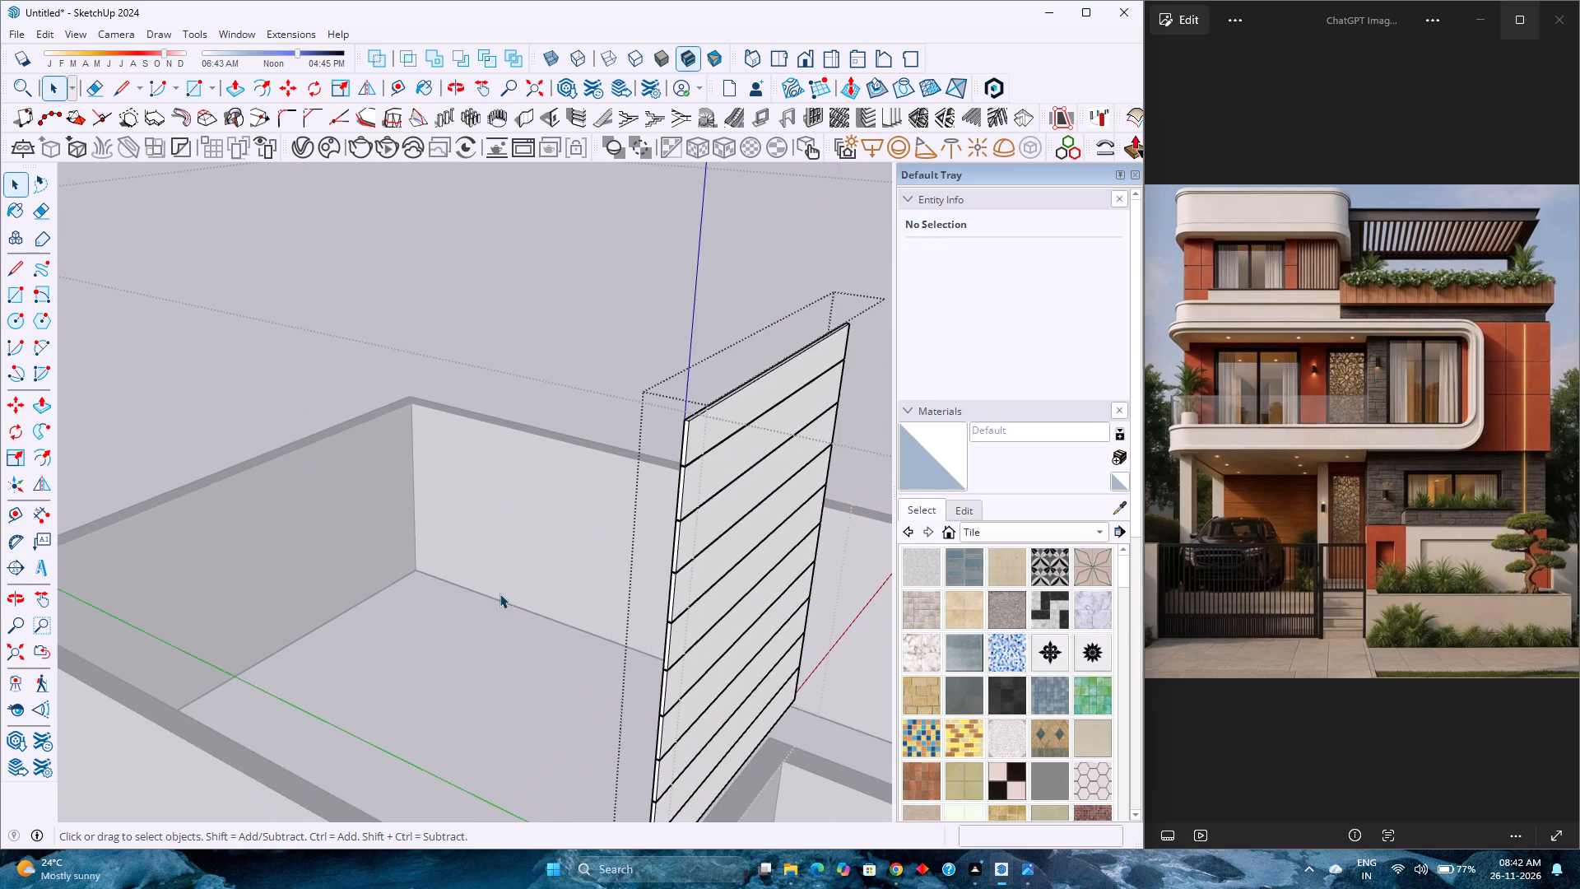
{"action": "scroll", "coordinate": [646, 509], "scroll_direction": "up", "scroll_amount": 5}
{"action": "scroll", "coordinate": [707, 529], "scroll_direction": "down", "scroll_amount": 2}
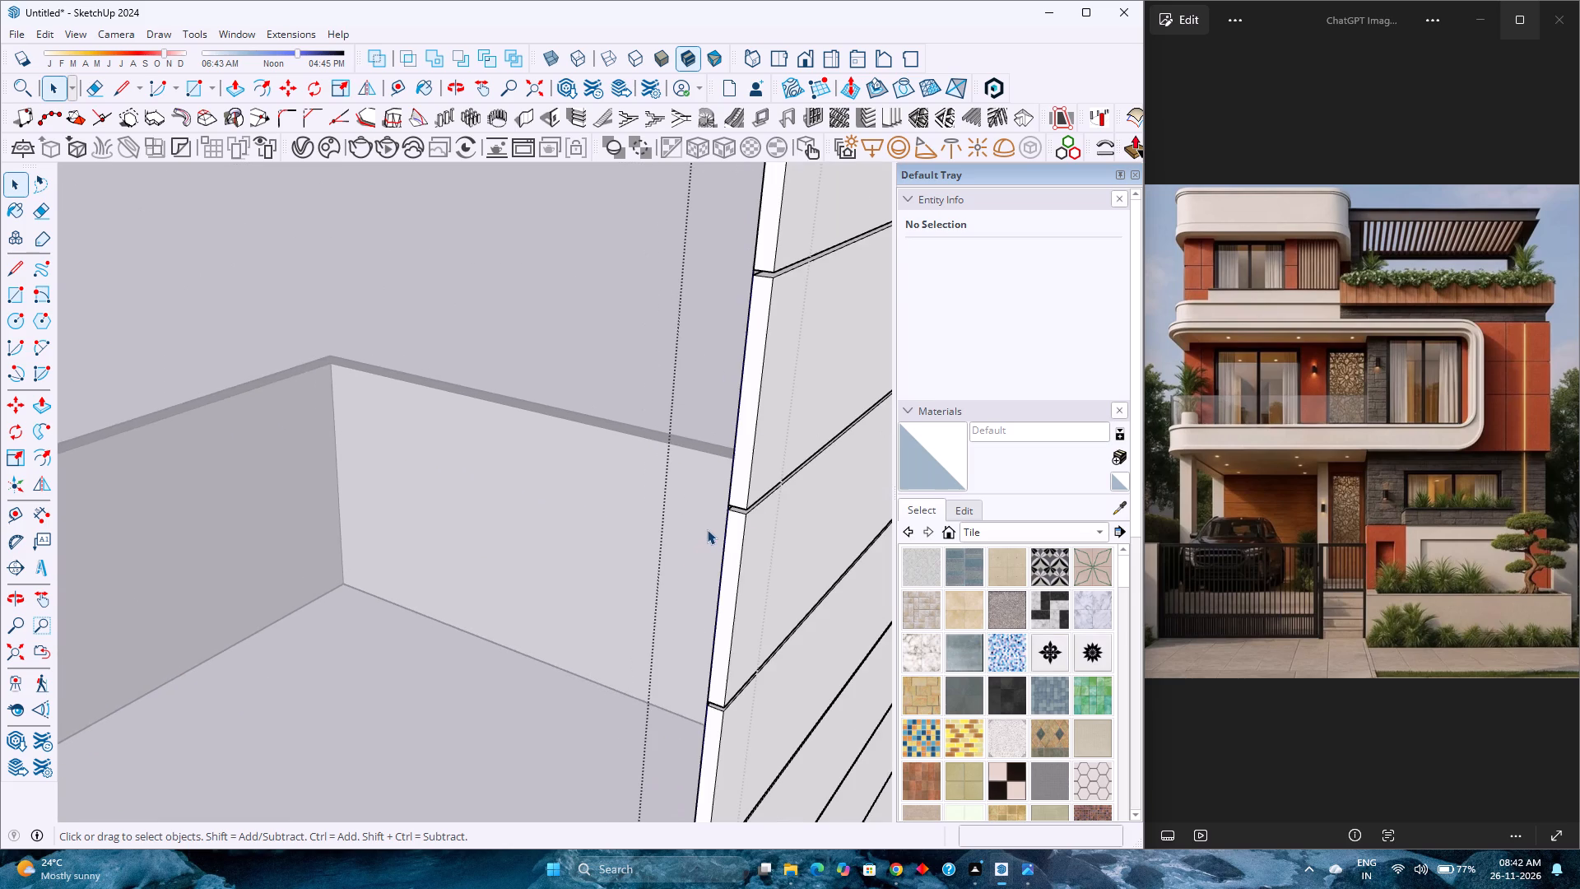
{"action": "triple_click", "coordinate": [727, 500]}
{"action": "left_click", "coordinate": [727, 500]}
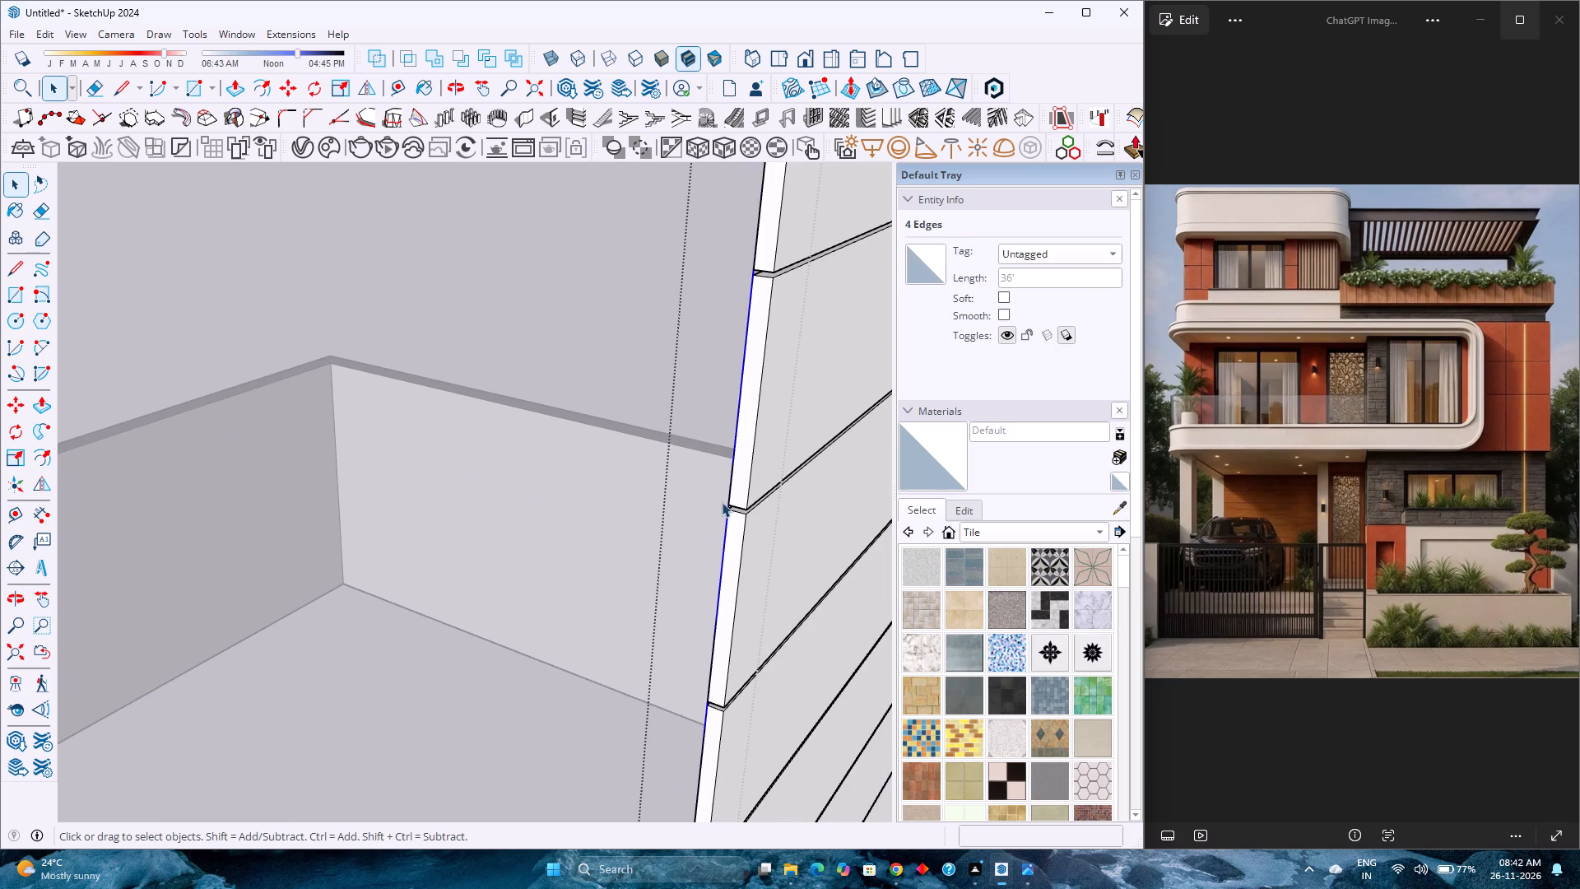
{"action": "key", "text": "Delete"}
{"action": "scroll", "coordinate": [473, 519], "scroll_direction": "down", "scroll_amount": 9}
{"action": "scroll", "coordinate": [473, 519], "scroll_direction": "up", "scroll_amount": 1}
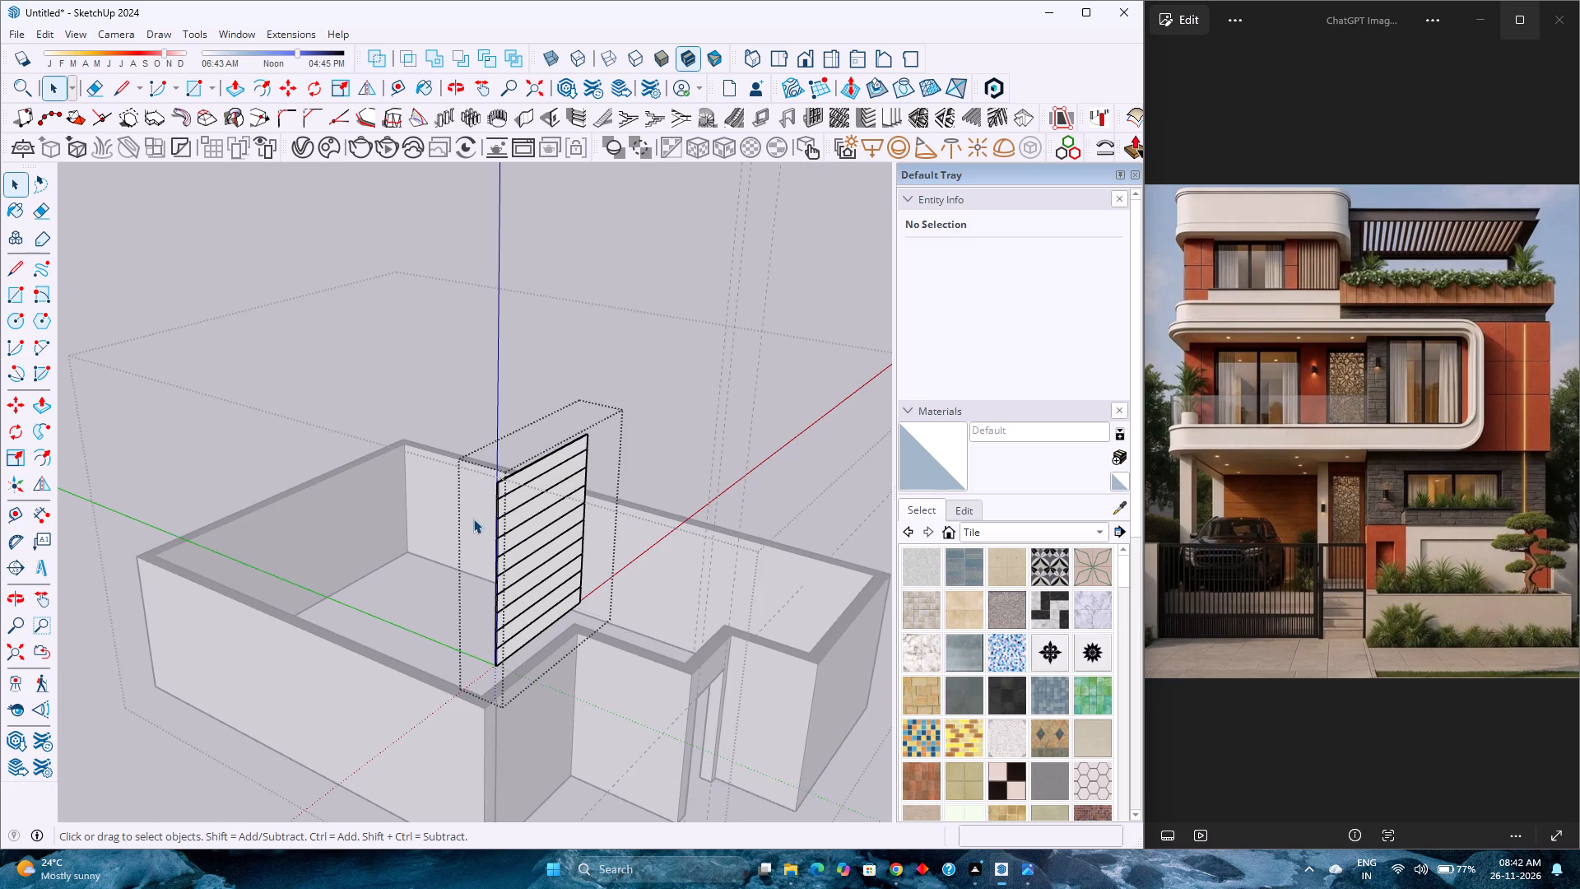
{"action": "scroll", "coordinate": [473, 519], "scroll_direction": "up", "scroll_amount": 3}
{"action": "key", "text": "Escape"}
Move the louvred panel group straight down 12' along the blue axis, onto the recessed front wall.
{"action": "left_click", "coordinate": [616, 505]}
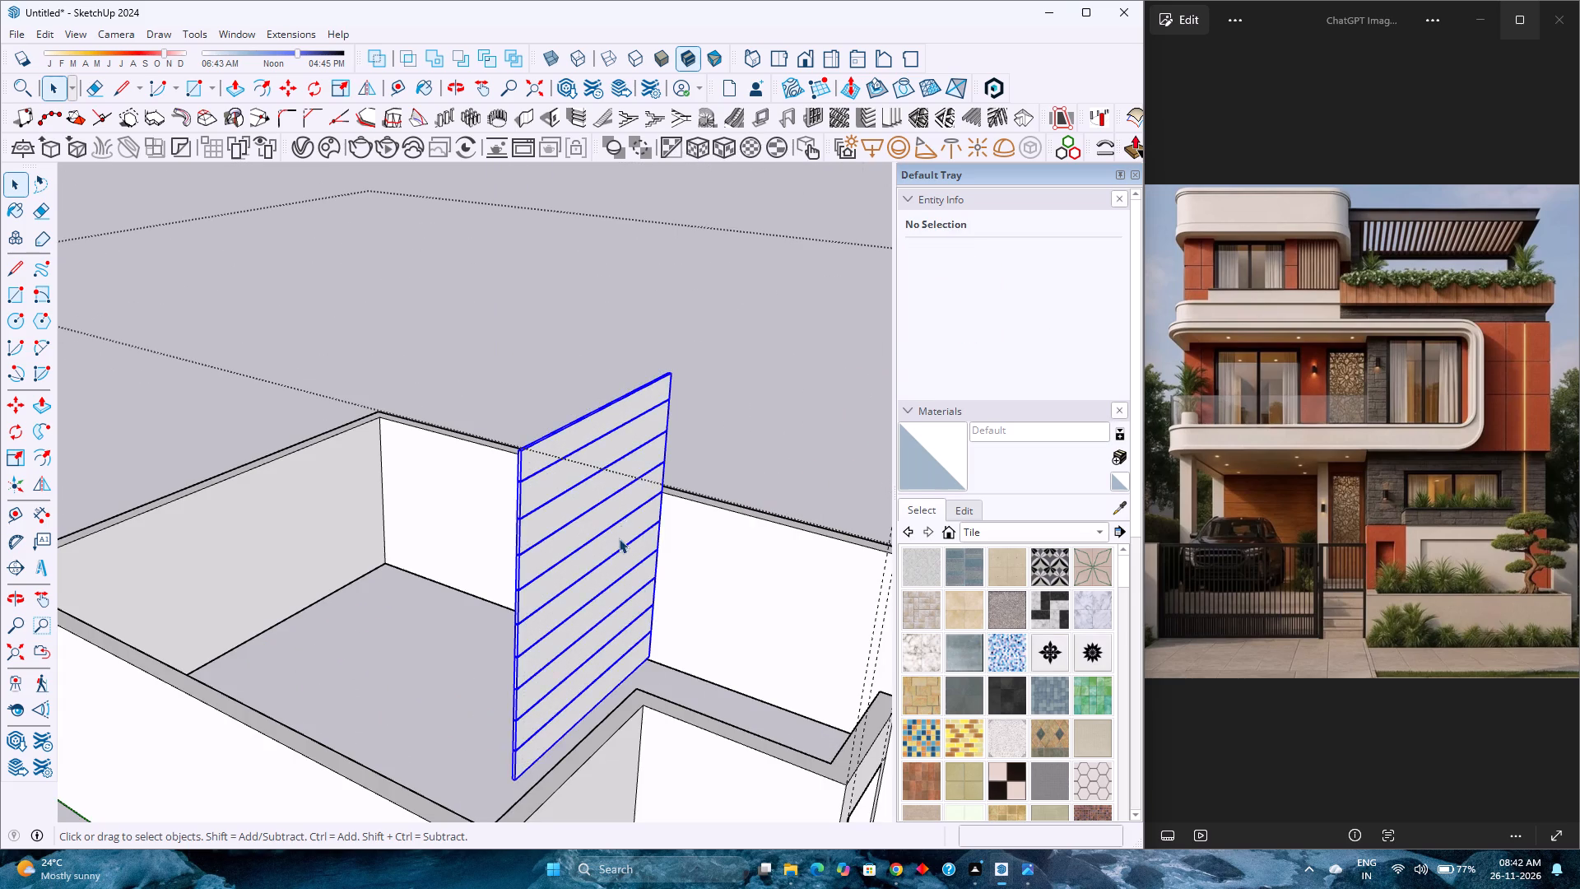
{"action": "middle_click_drag", "start_coordinate": [616, 542], "coordinate": [443, 542]}
{"action": "scroll", "coordinate": [443, 542], "scroll_direction": "down", "scroll_amount": 6}
{"action": "middle_click_drag", "start_coordinate": [383, 545], "coordinate": [460, 509], "text": "shift"}
{"action": "middle_click", "coordinate": [460, 509], "text": "shift"}
{"action": "key", "text": "m"}
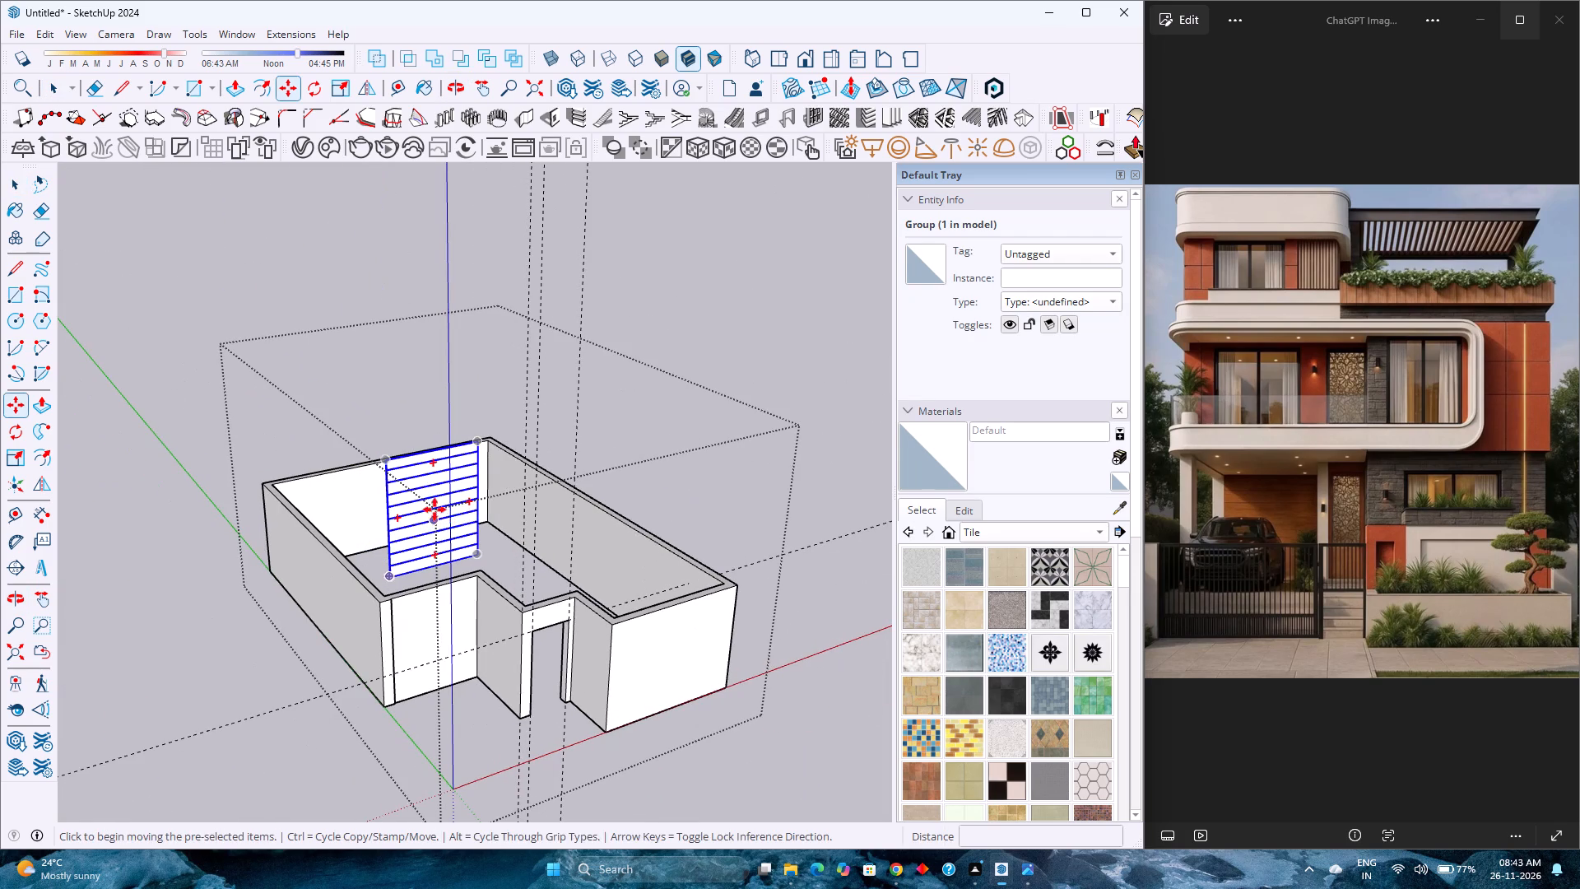
{"action": "scroll", "coordinate": [355, 486], "scroll_direction": "up", "scroll_amount": 3}
{"action": "middle_click_drag", "start_coordinate": [370, 486], "coordinate": [523, 486]}
{"action": "middle_click", "coordinate": [523, 486]}
{"action": "scroll", "coordinate": [529, 458], "scroll_direction": "up", "scroll_amount": 2}
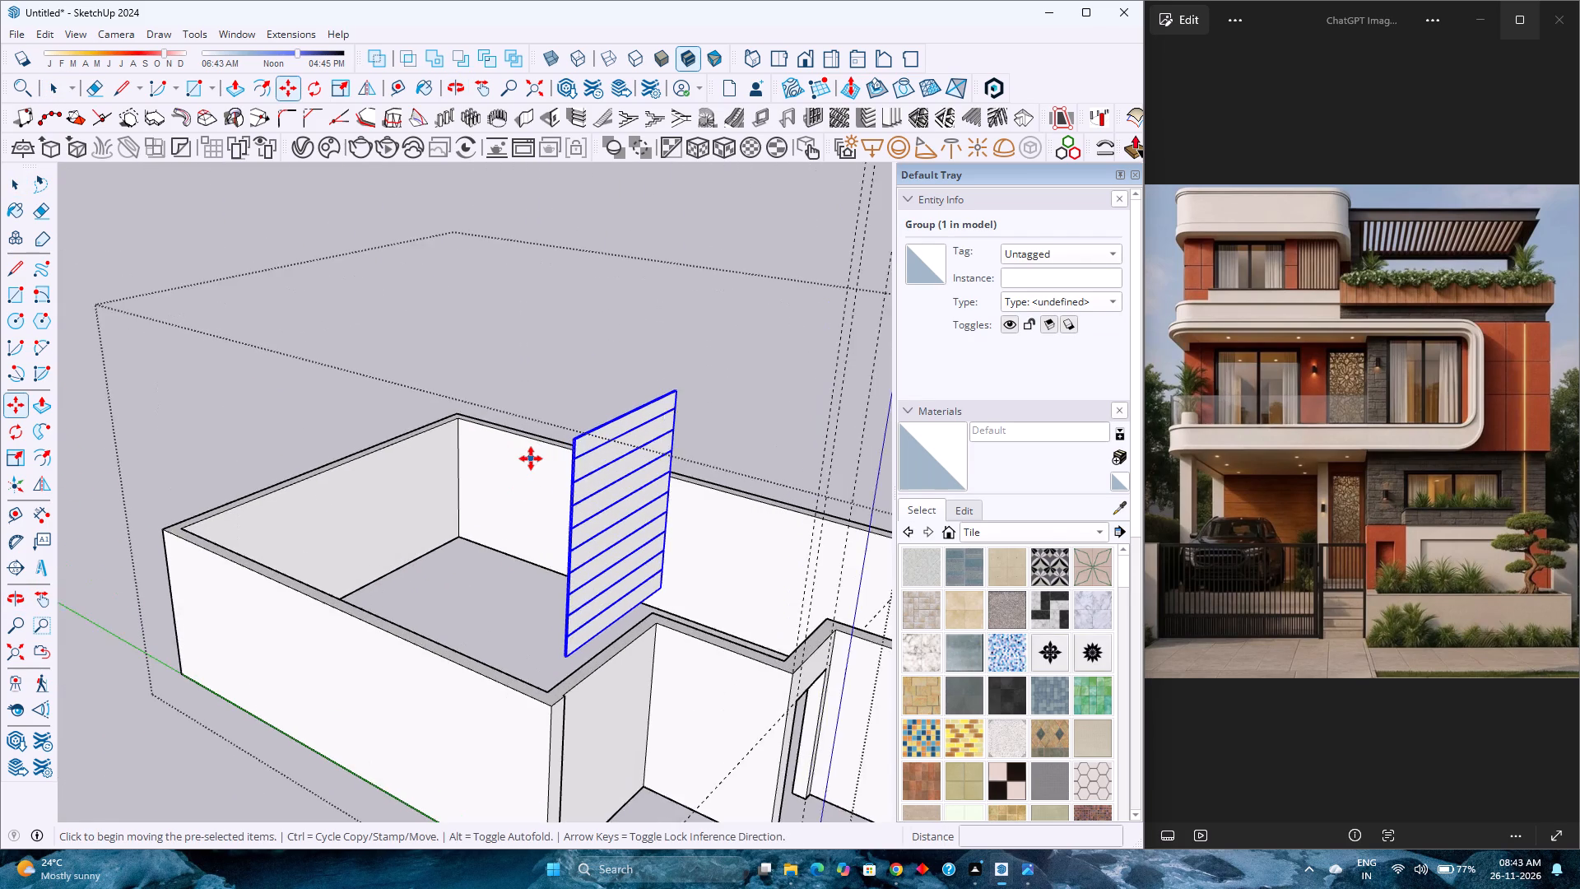
{"action": "scroll", "coordinate": [531, 459], "scroll_direction": "up", "scroll_amount": 1}
{"action": "scroll", "coordinate": [604, 426], "scroll_direction": "up", "scroll_amount": 7}
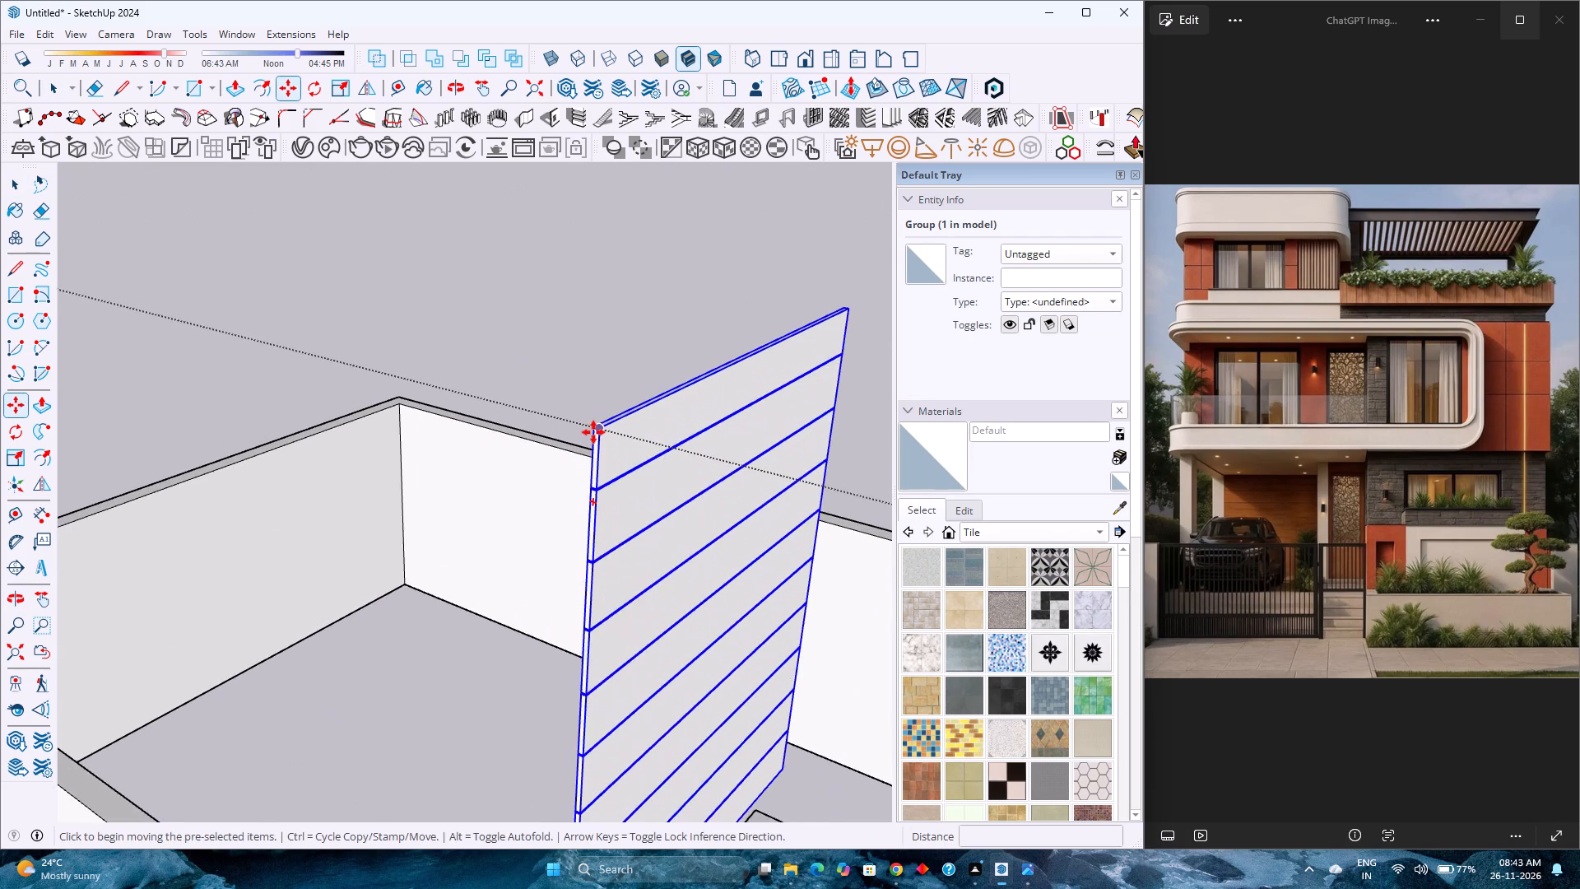
{"action": "scroll", "coordinate": [593, 432], "scroll_direction": "up", "scroll_amount": 3}
{"action": "left_click", "coordinate": [587, 429]}
{"action": "scroll", "coordinate": [576, 496], "scroll_direction": "down", "scroll_amount": 4}
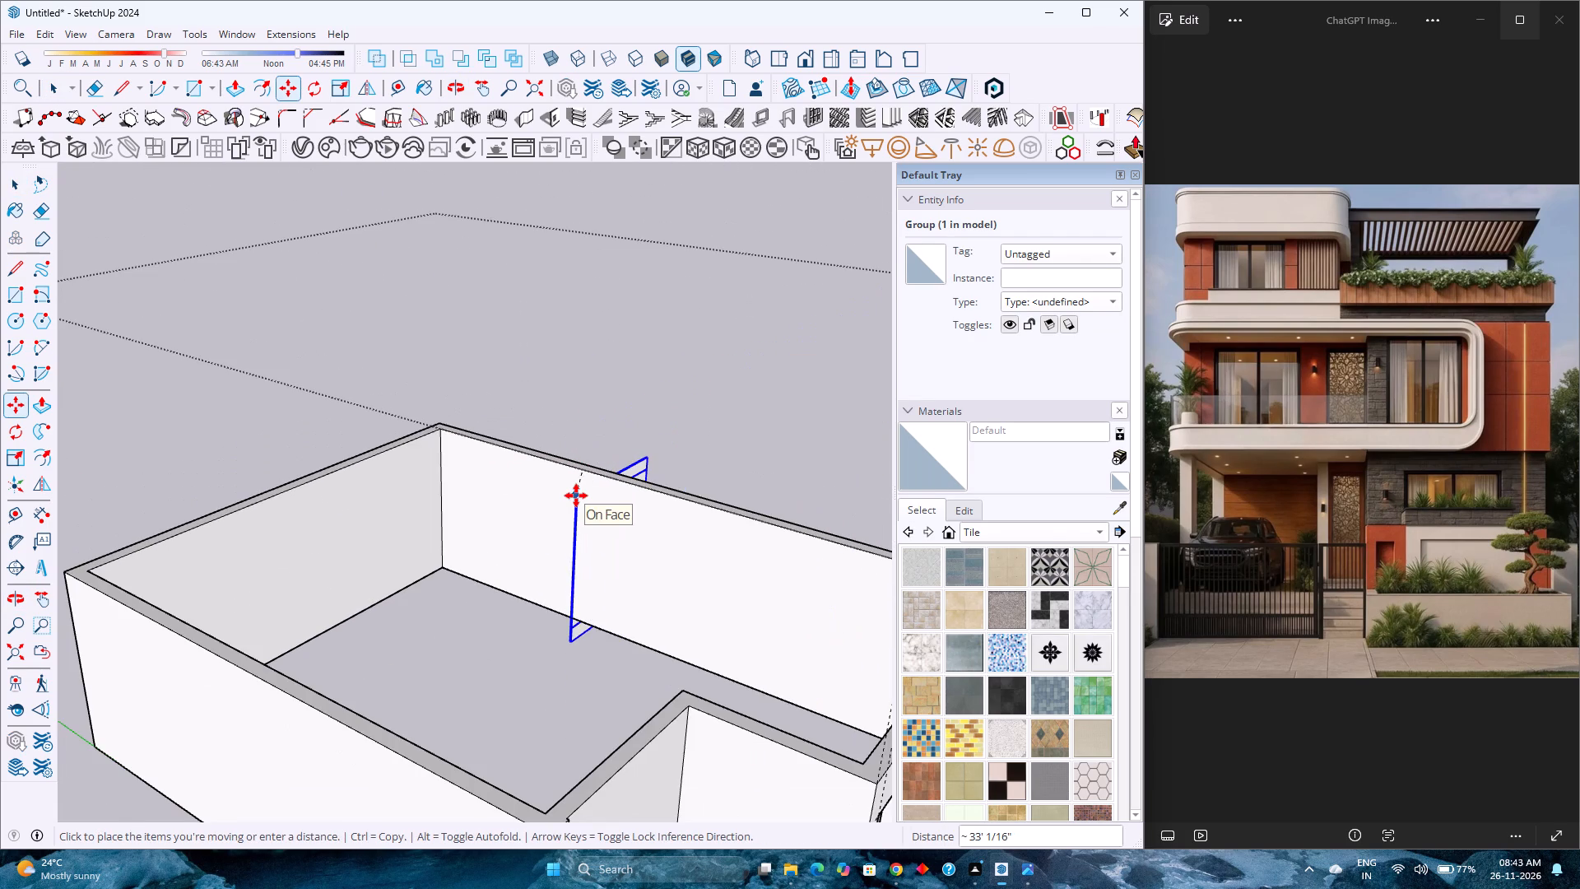
{"action": "key", "text": "Up"}
{"action": "scroll", "coordinate": [576, 501], "scroll_direction": "down", "scroll_amount": 4}
{"action": "key", "text": "1"}
{"action": "key", "text": "2"}
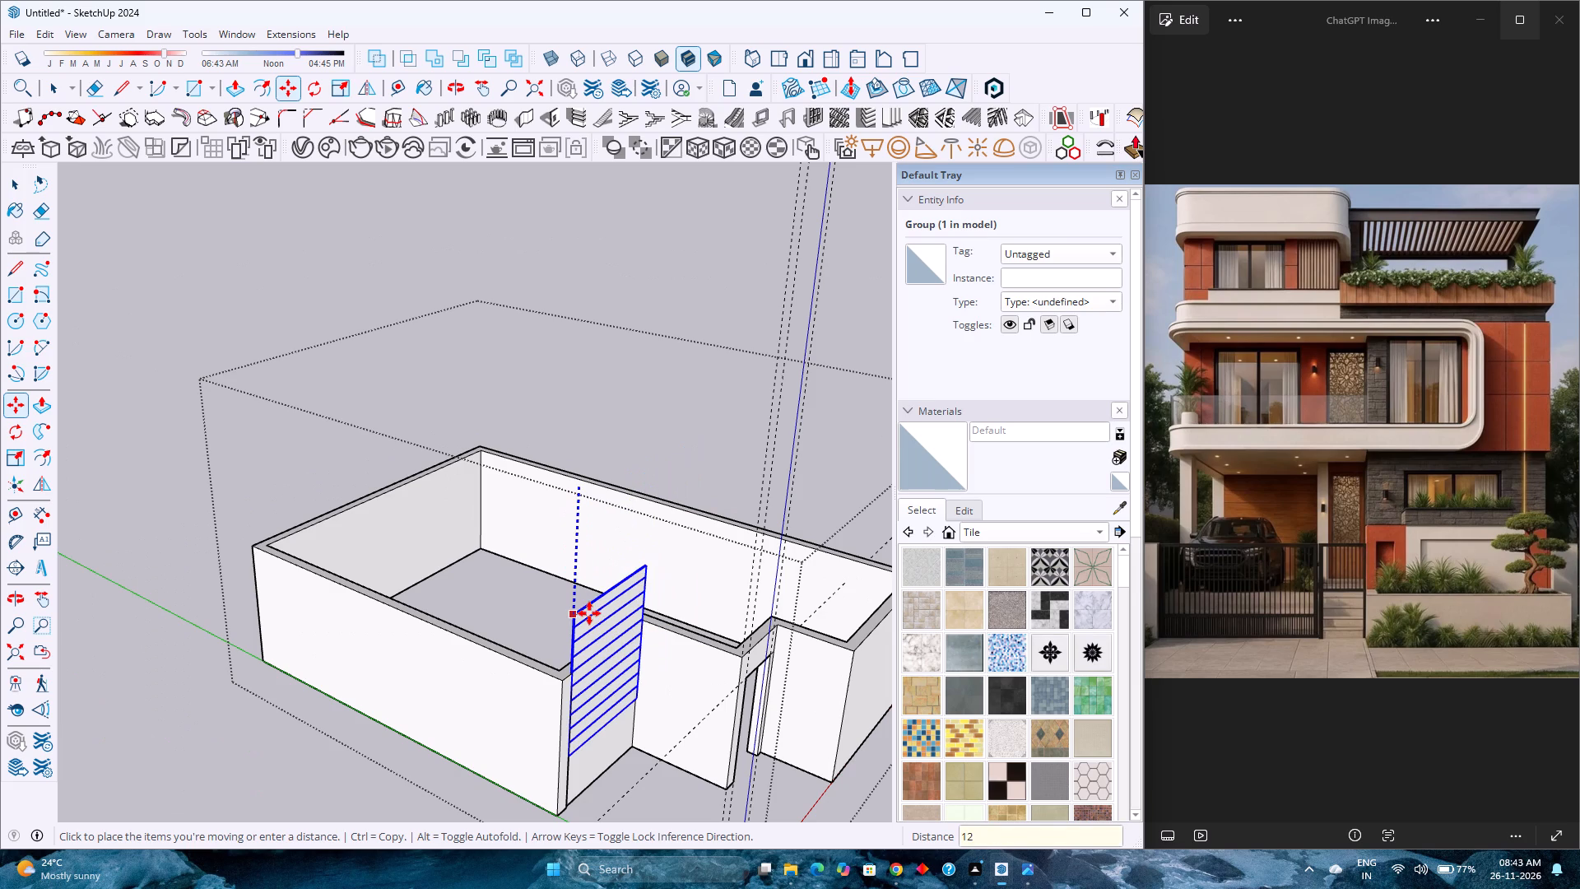
{"action": "key", "text": "apostrophe"}
{"action": "key", "text": "Return"}
{"action": "scroll", "coordinate": [585, 606], "scroll_direction": "down", "scroll_amount": 1}
{"action": "middle_click_drag", "start_coordinate": [583, 606], "coordinate": [425, 549]}
{"action": "middle_click", "coordinate": [425, 549]}
{"action": "scroll", "coordinate": [421, 543], "scroll_direction": "down", "scroll_amount": 4}
{"action": "key", "text": "space"}
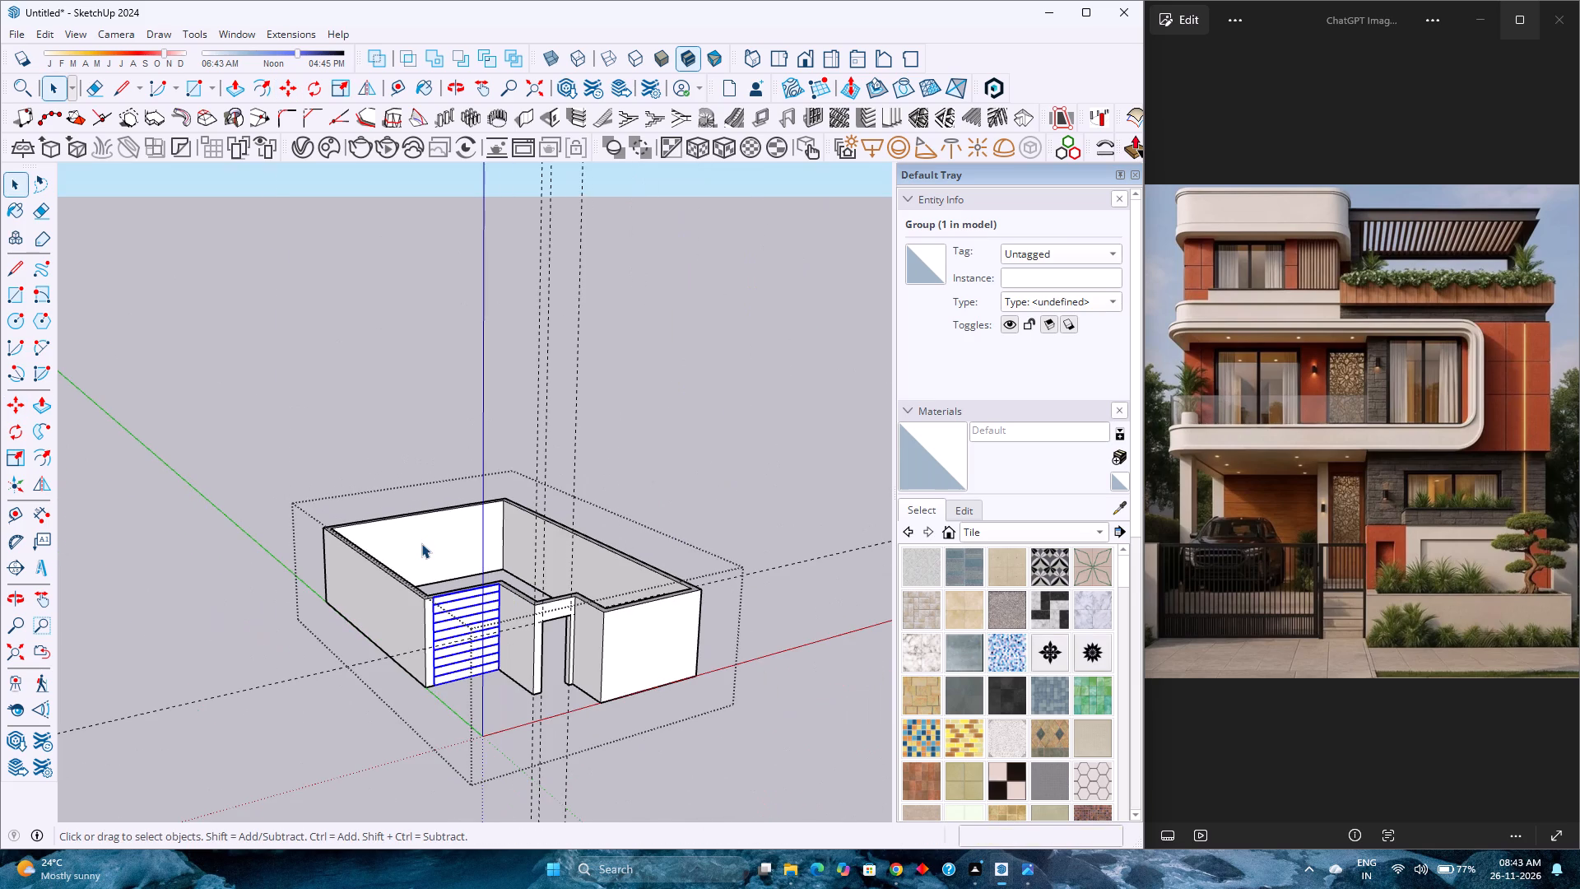
{"action": "key", "text": "Escape"}
Examine how the louvred panel sits on the recessed front wall, viewing the facade from the front and both sides.
{"action": "middle_click_drag", "start_coordinate": [424, 549], "coordinate": [199, 482]}
{"action": "scroll", "coordinate": [412, 519], "scroll_direction": "up", "scroll_amount": 5}
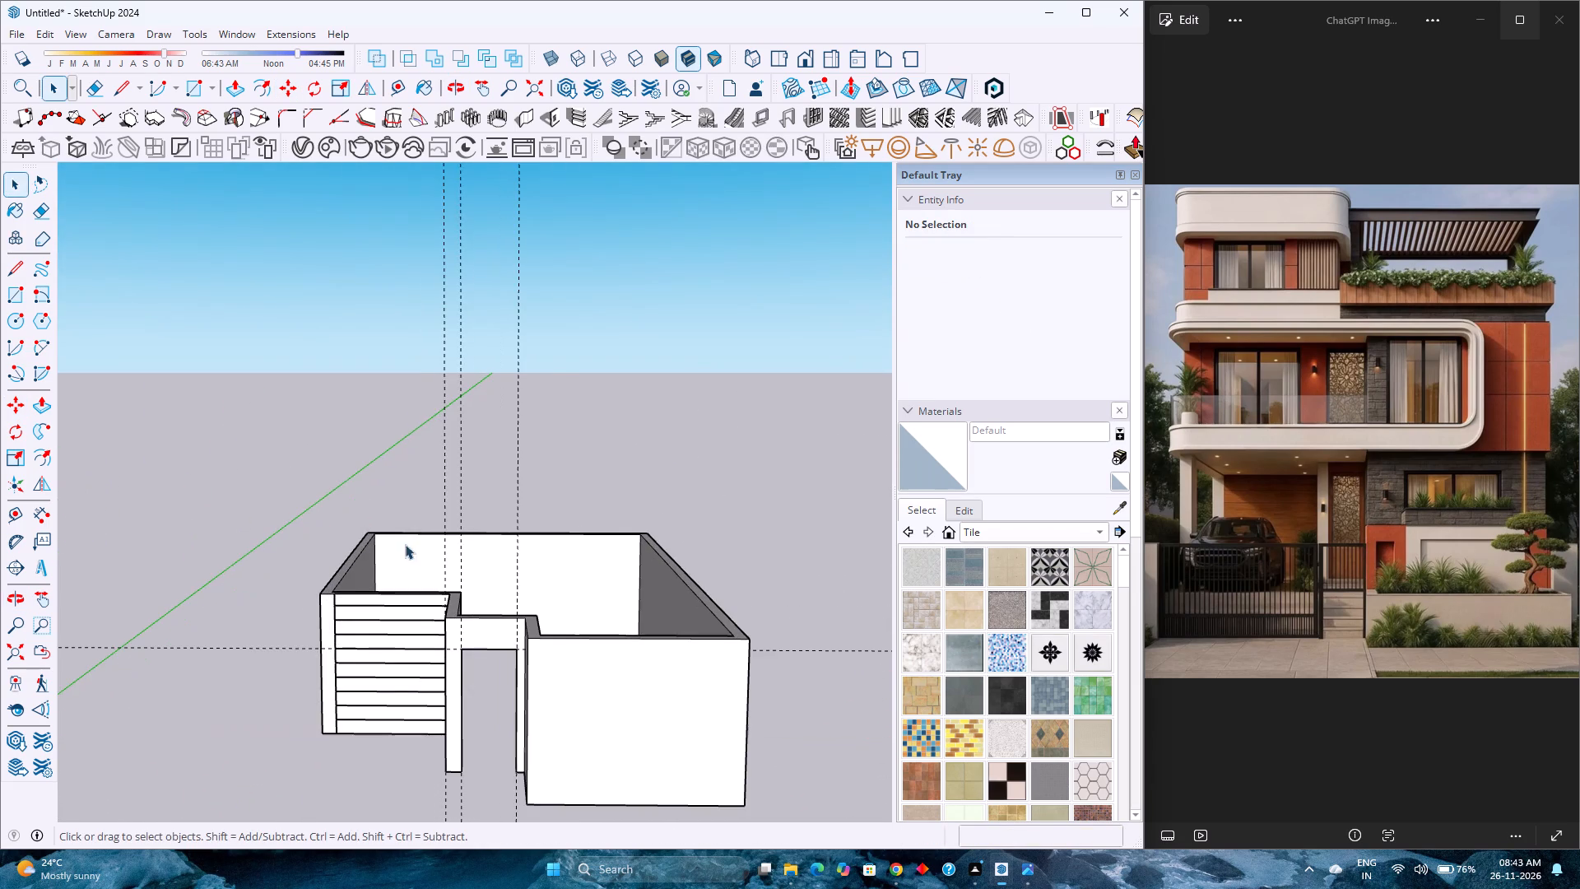
{"action": "middle_click_drag", "start_coordinate": [400, 561], "coordinate": [392, 477]}
{"action": "scroll", "coordinate": [365, 636], "scroll_direction": "up", "scroll_amount": 7}
{"action": "scroll", "coordinate": [358, 628], "scroll_direction": "down", "scroll_amount": 2}
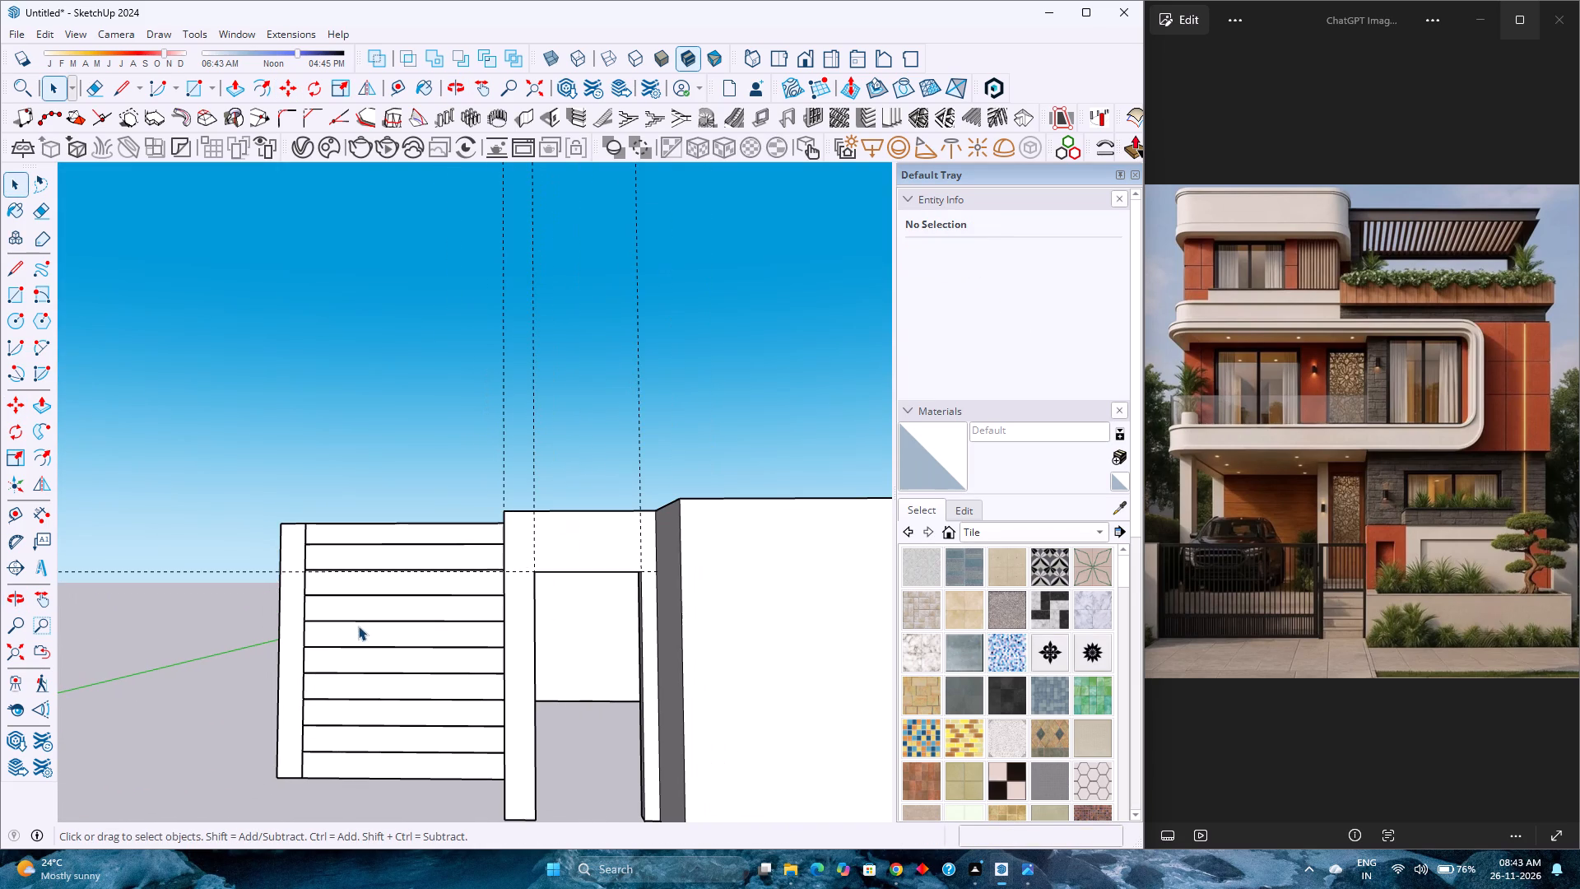
{"action": "scroll", "coordinate": [374, 645], "scroll_direction": "down", "scroll_amount": 3}
{"action": "middle_click_drag", "start_coordinate": [380, 654], "coordinate": [571, 652]}
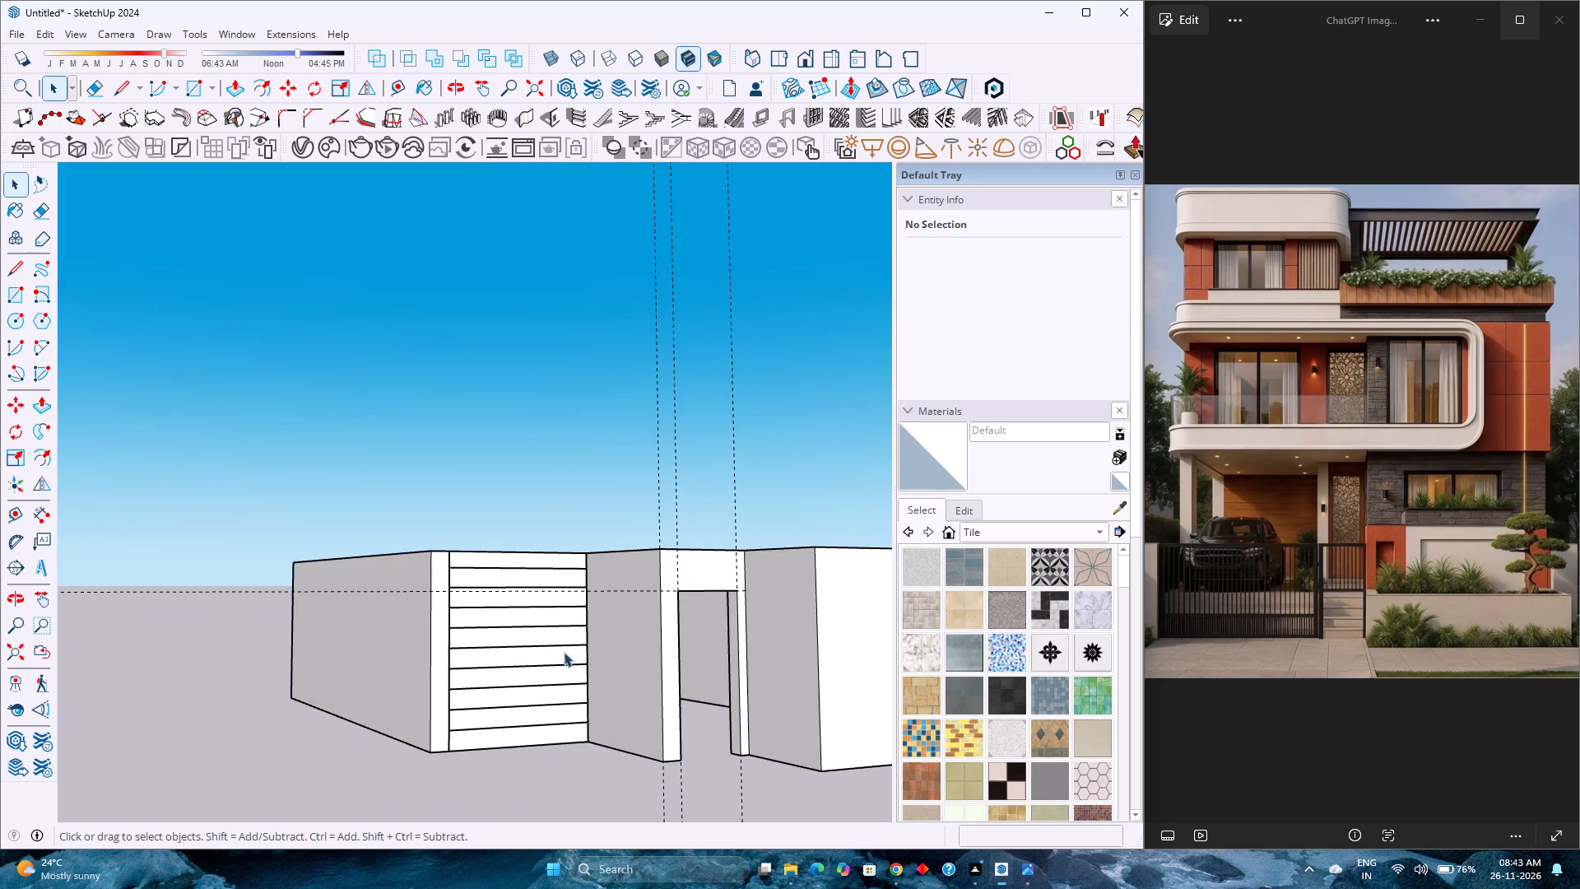
{"action": "scroll", "coordinate": [563, 652], "scroll_direction": "up", "scroll_amount": 4}
{"action": "scroll", "coordinate": [563, 652], "scroll_direction": "down", "scroll_amount": 3}
{"action": "middle_click_drag", "start_coordinate": [639, 662], "coordinate": [365, 694]}
{"action": "scroll", "coordinate": [369, 682], "scroll_direction": "down", "scroll_amount": 2}
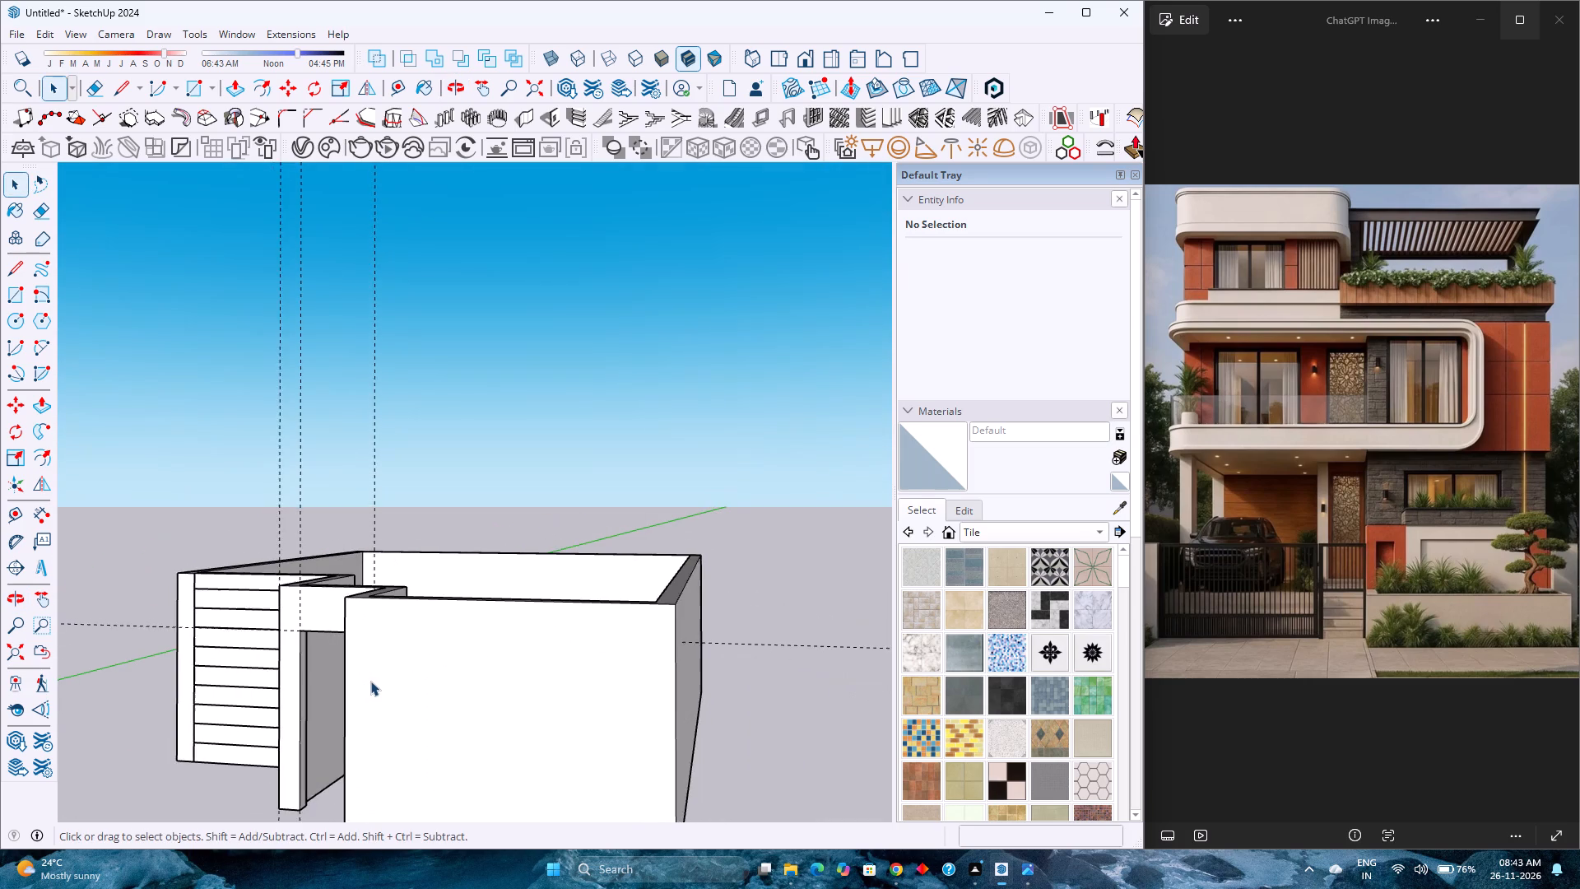
{"action": "scroll", "coordinate": [370, 681], "scroll_direction": "down", "scroll_amount": 3}
{"action": "scroll", "coordinate": [462, 664], "scroll_direction": "down", "scroll_amount": 1}
{"action": "middle_click_drag", "start_coordinate": [449, 730], "coordinate": [557, 676]}
{"action": "scroll", "coordinate": [548, 679], "scroll_direction": "up", "scroll_amount": 4}
{"action": "scroll", "coordinate": [548, 679], "scroll_direction": "down", "scroll_amount": 4}
{"action": "scroll", "coordinate": [548, 679], "scroll_direction": "up", "scroll_amount": 4}
{"action": "scroll", "coordinate": [548, 679], "scroll_direction": "down", "scroll_amount": 4}
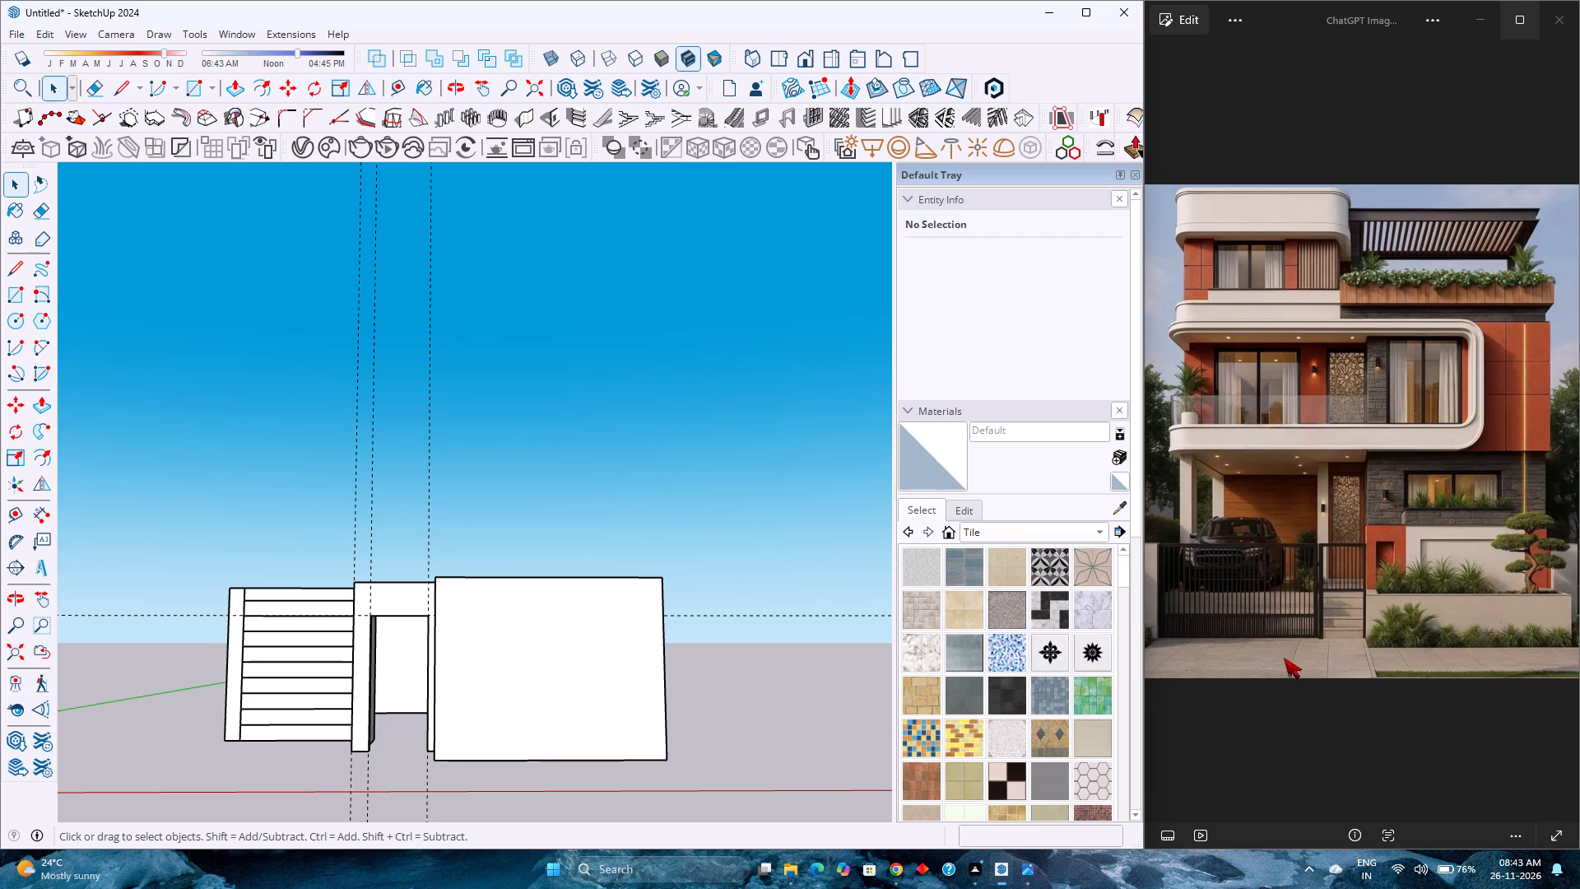
Examine the entrance steps, gate and patterned door up close in the reference image.
{"action": "scroll", "coordinate": [1348, 593], "scroll_direction": "up", "scroll_amount": 1}
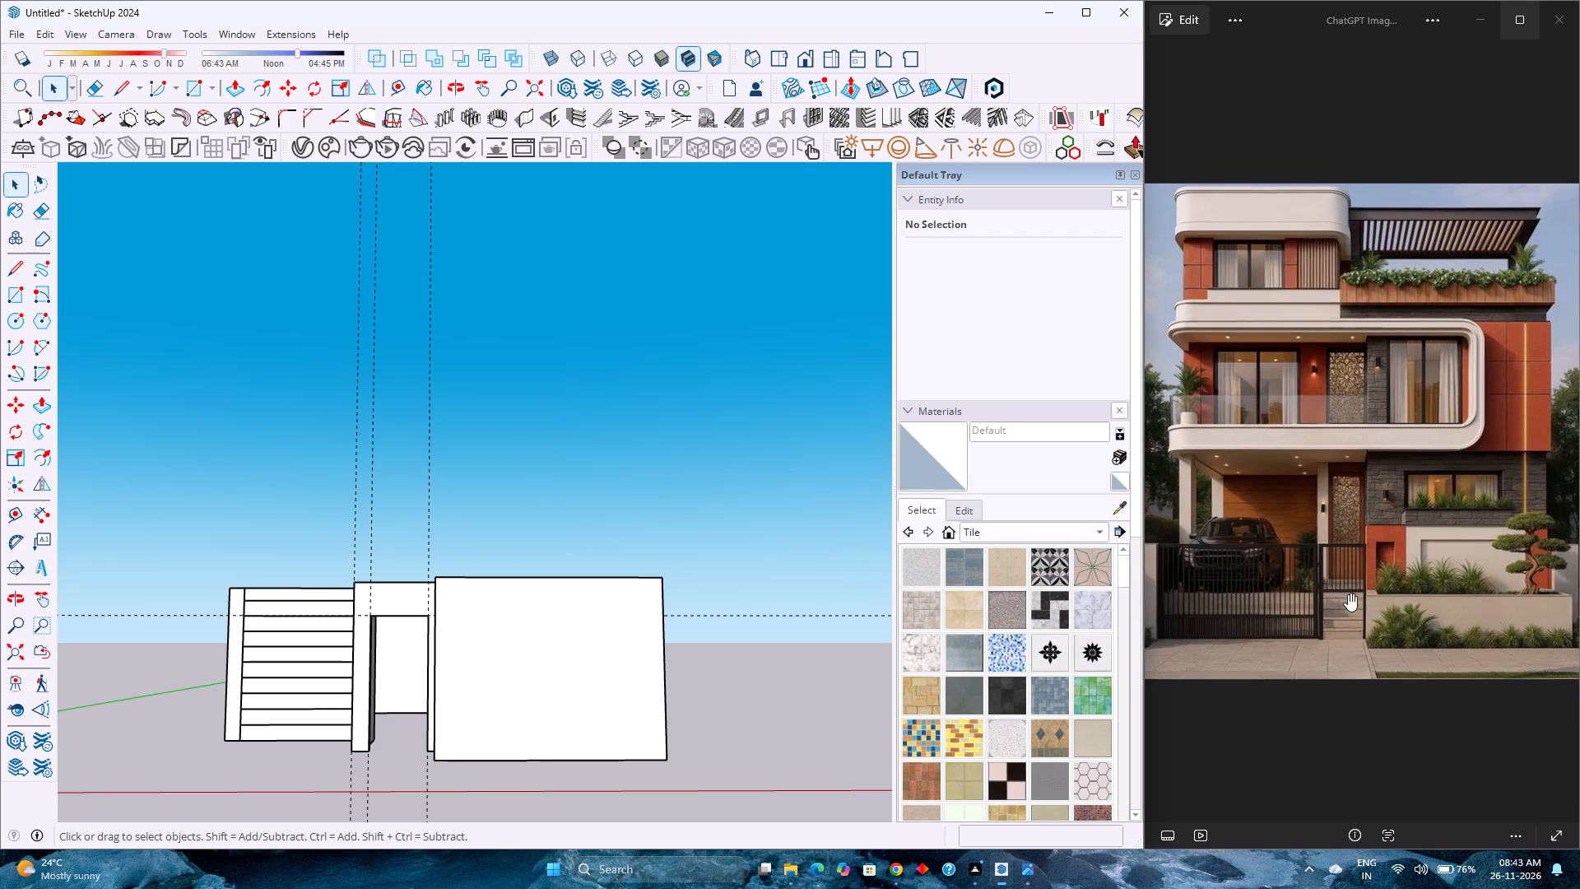
{"action": "scroll", "coordinate": [1348, 593], "scroll_direction": "up", "scroll_amount": 6}
{"action": "scroll", "coordinate": [1325, 769], "scroll_direction": "up", "scroll_amount": 9}
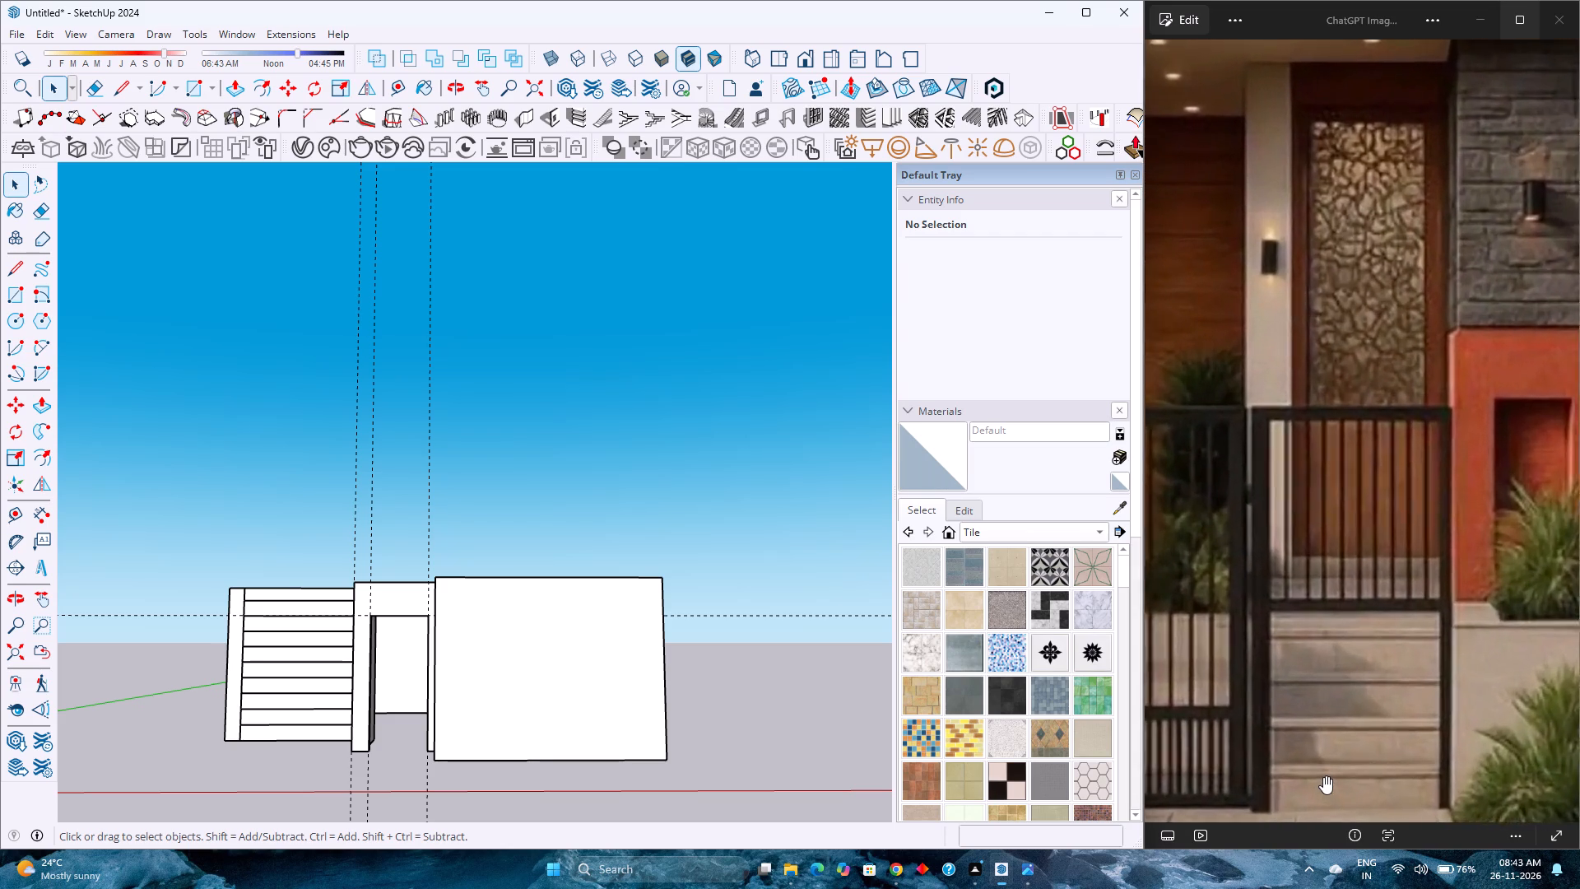
{"action": "scroll", "coordinate": [1323, 776], "scroll_direction": "down", "scroll_amount": 10}
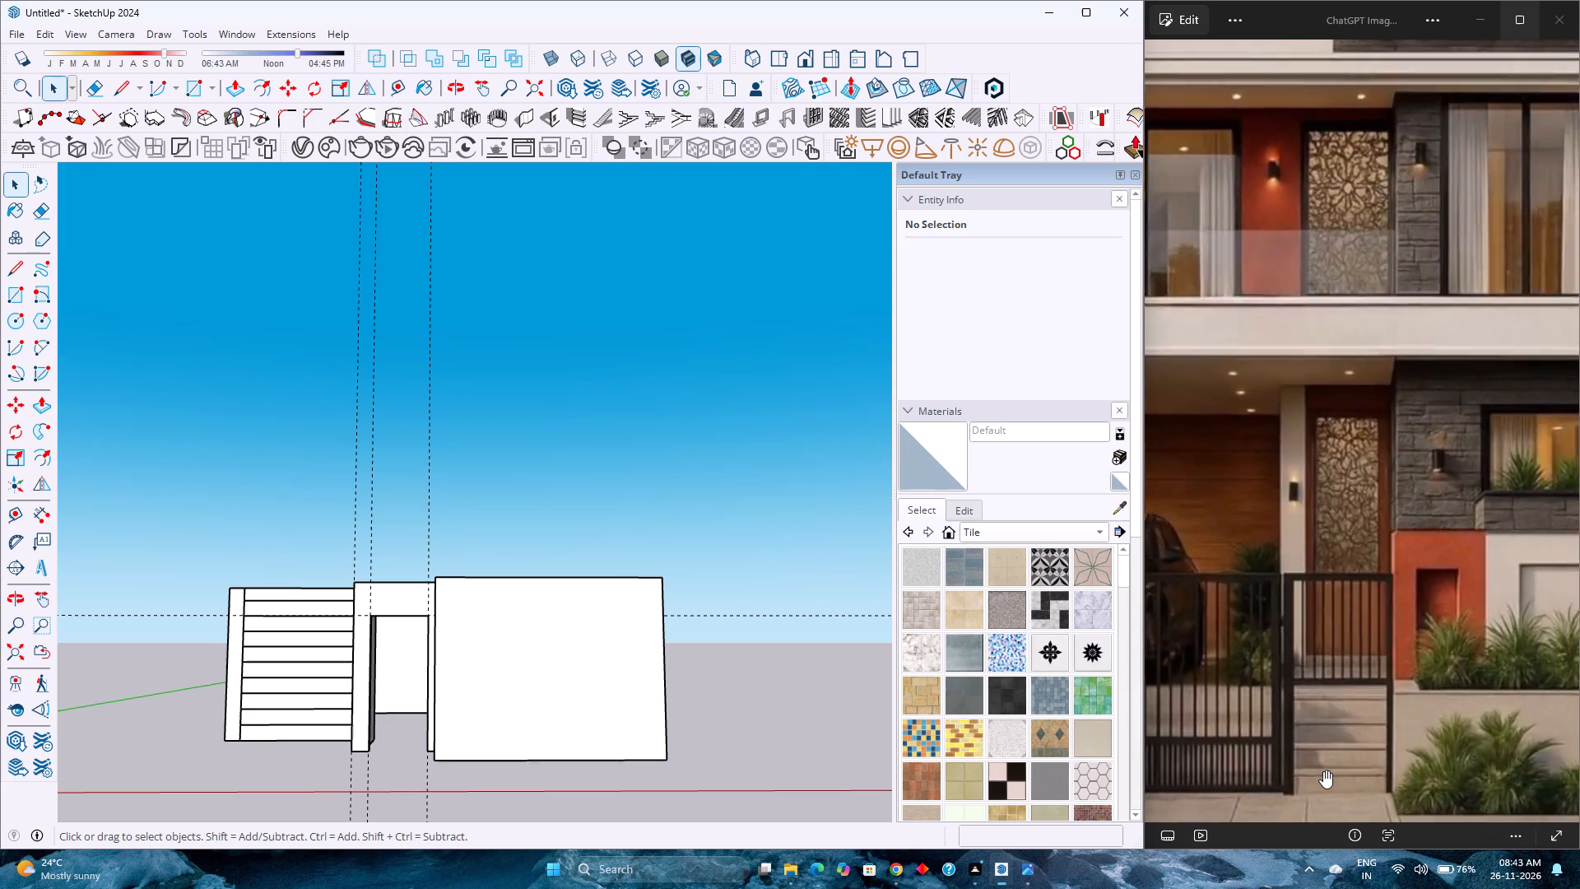
{"action": "scroll", "coordinate": [1320, 769], "scroll_direction": "down", "scroll_amount": 4}
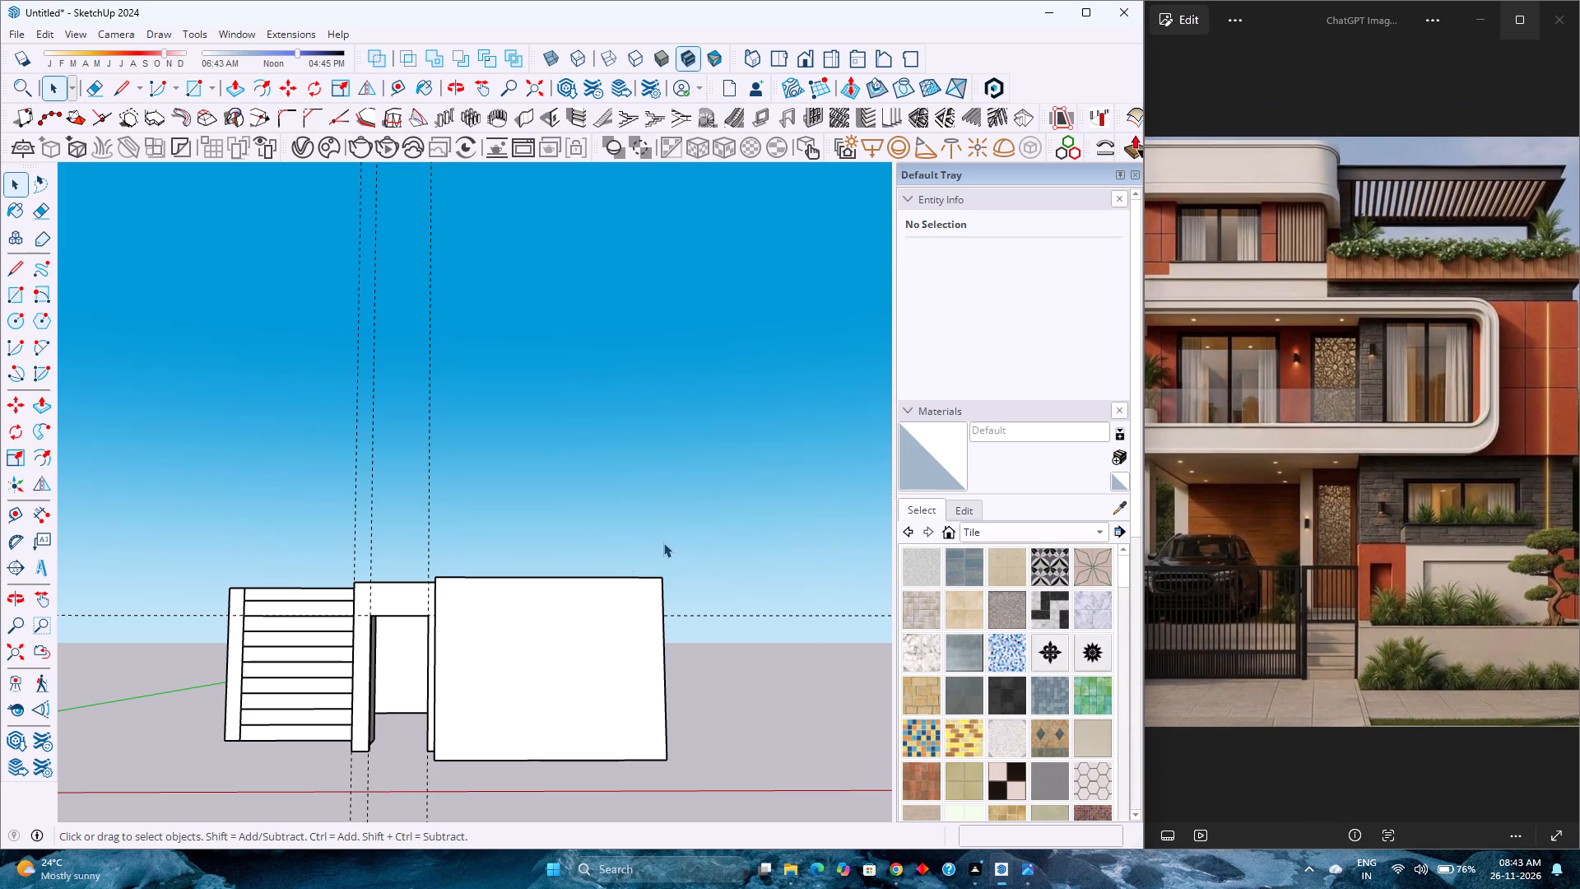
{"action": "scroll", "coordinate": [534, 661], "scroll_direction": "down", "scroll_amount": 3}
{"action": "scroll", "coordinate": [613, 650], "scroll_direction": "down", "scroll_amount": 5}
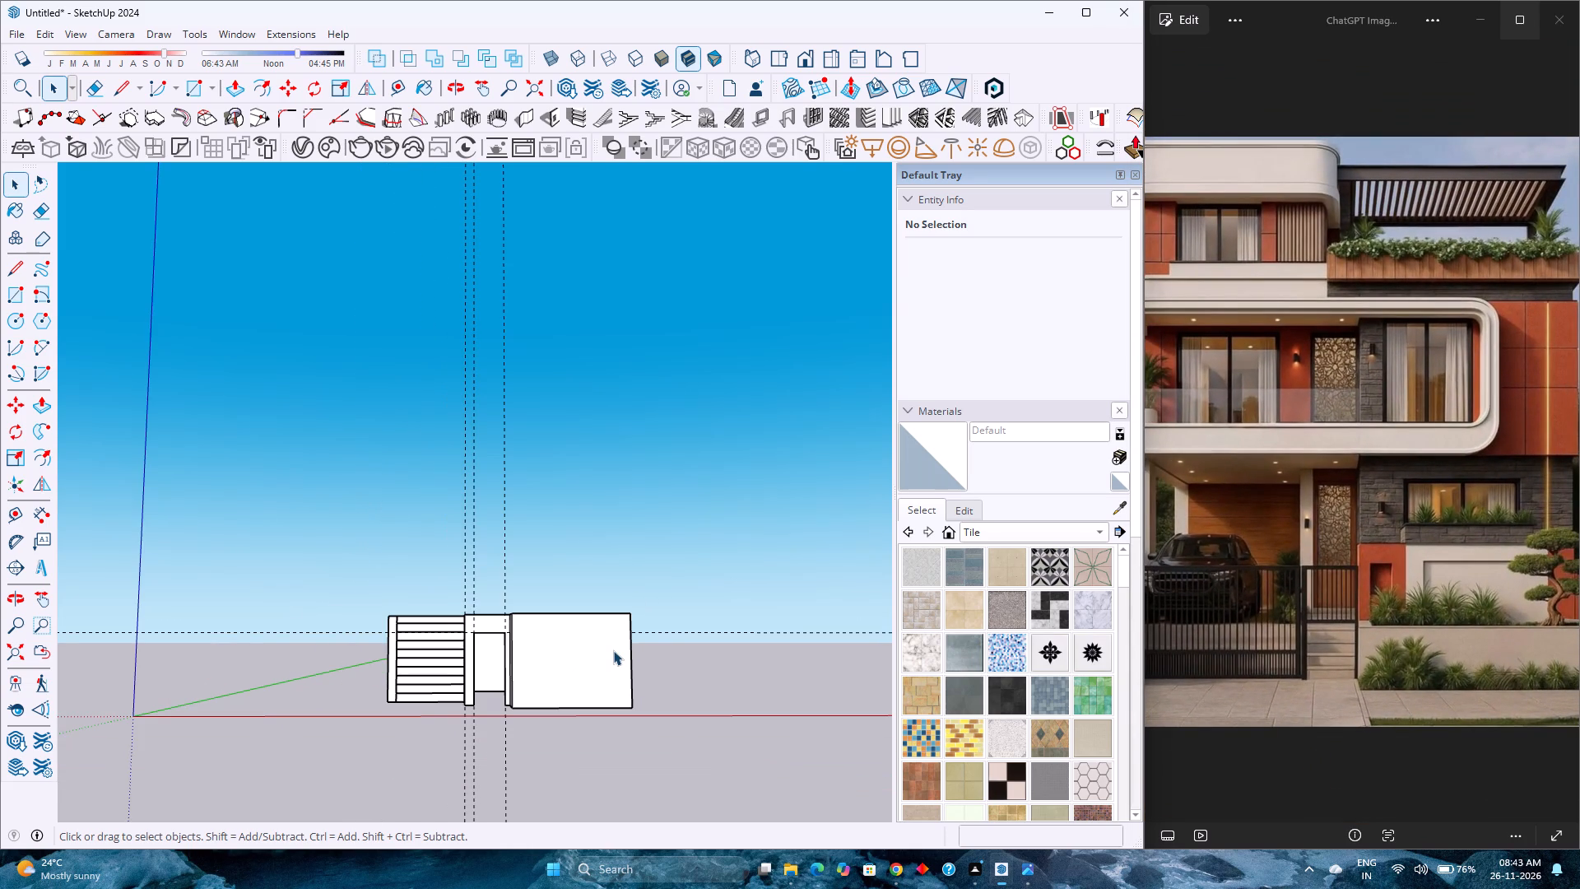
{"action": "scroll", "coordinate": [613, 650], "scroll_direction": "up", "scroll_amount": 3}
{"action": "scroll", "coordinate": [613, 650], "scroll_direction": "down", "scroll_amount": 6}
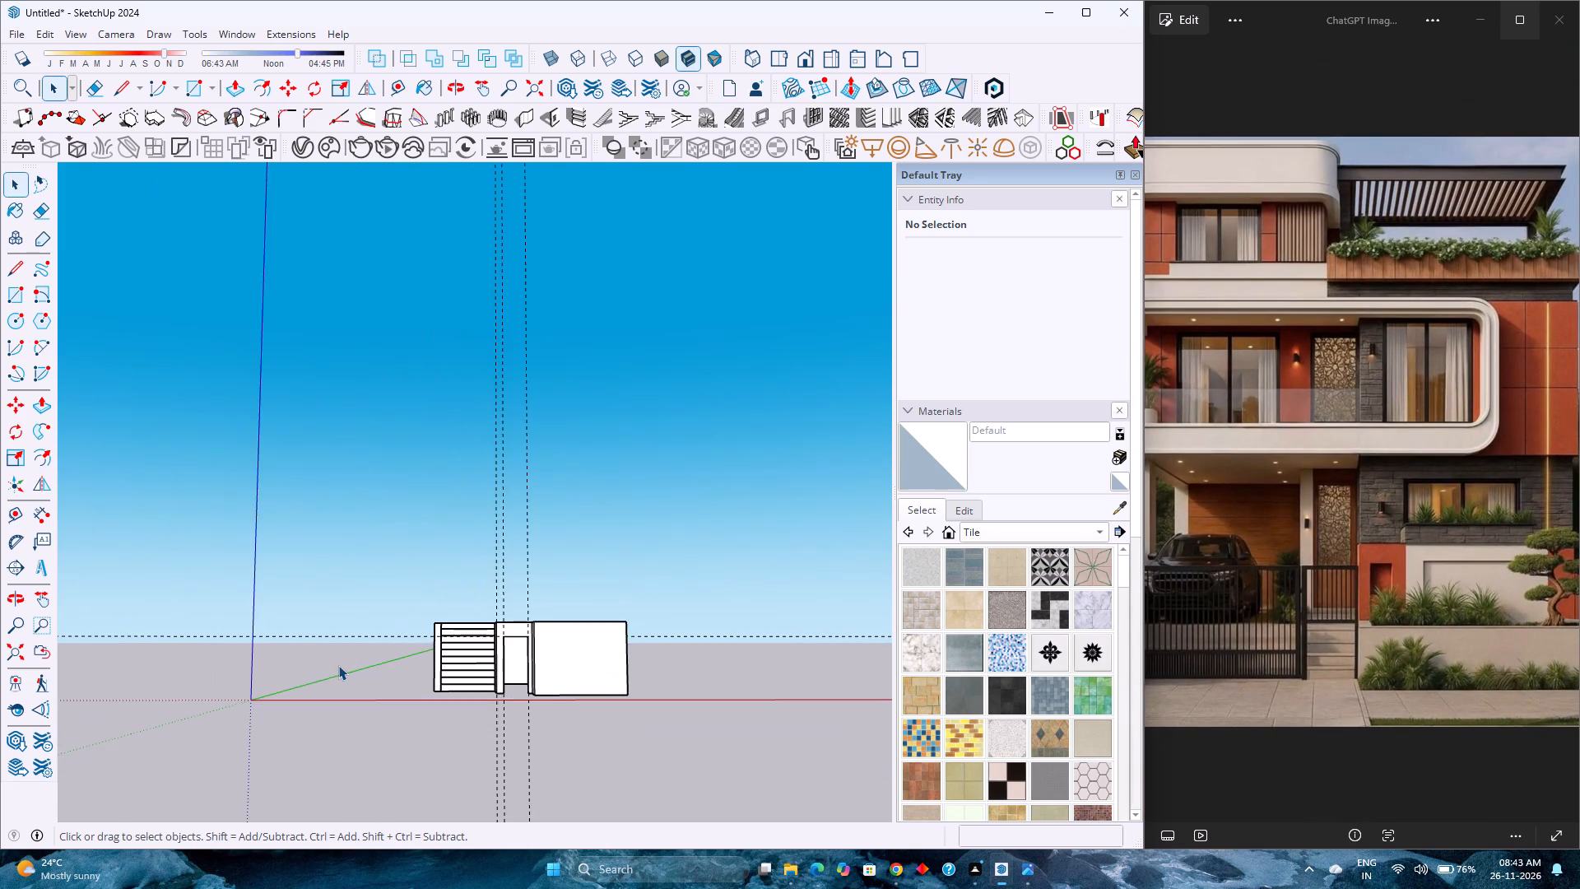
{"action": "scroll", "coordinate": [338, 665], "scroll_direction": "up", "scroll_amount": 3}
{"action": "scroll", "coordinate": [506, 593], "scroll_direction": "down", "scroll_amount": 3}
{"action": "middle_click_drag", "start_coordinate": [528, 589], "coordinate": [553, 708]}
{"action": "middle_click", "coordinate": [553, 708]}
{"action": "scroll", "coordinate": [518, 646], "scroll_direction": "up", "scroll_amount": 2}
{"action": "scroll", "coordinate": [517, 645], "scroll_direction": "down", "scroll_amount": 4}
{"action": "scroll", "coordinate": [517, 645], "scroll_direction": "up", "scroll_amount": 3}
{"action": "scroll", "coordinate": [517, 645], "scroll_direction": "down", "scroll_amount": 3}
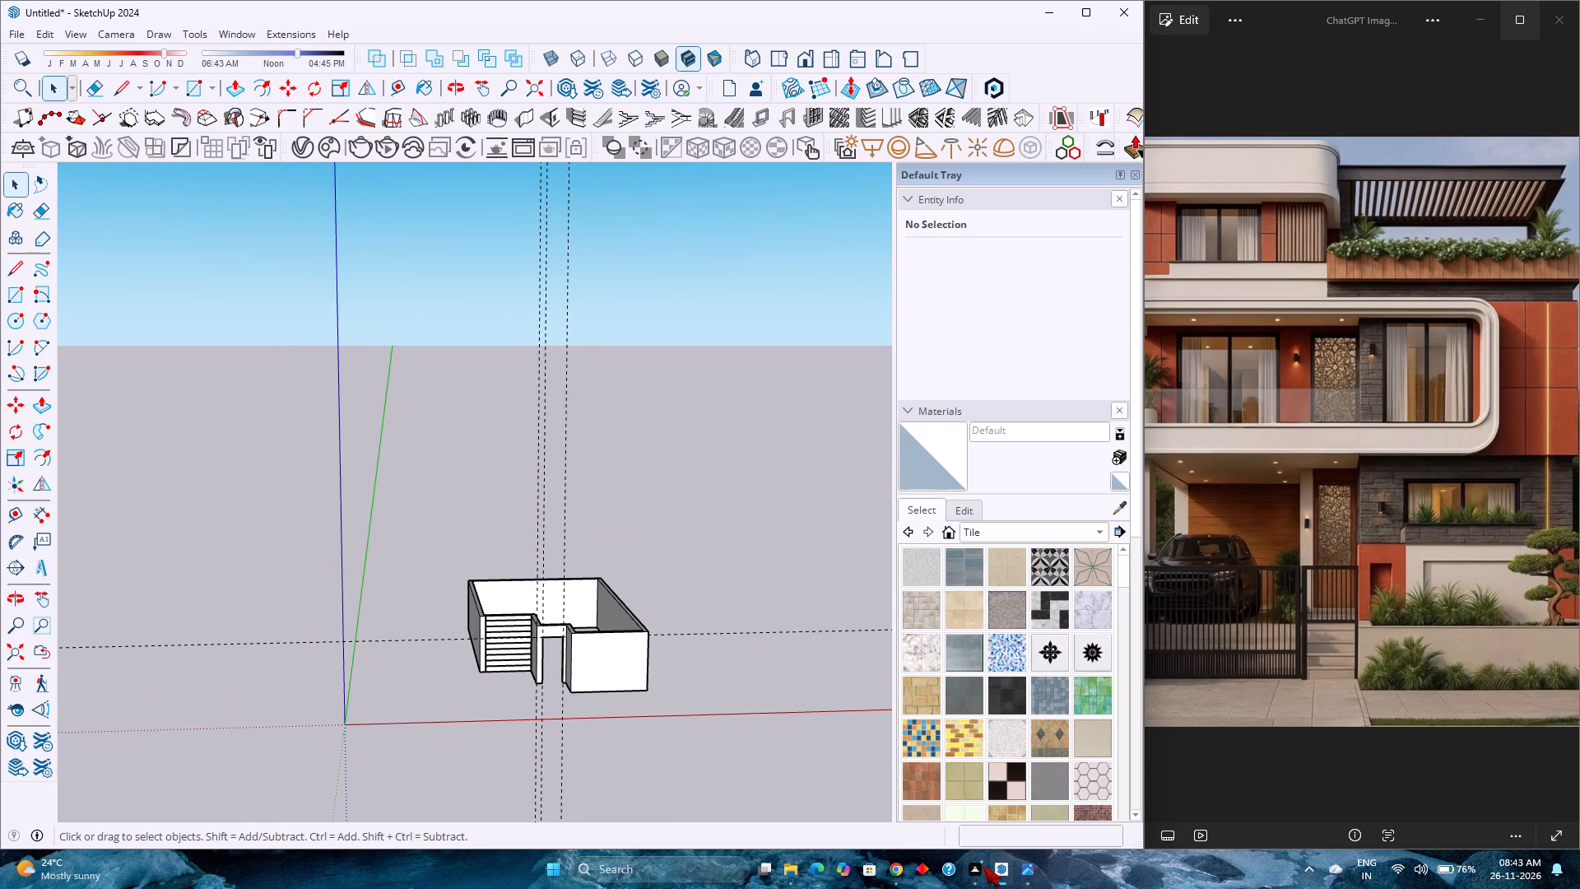
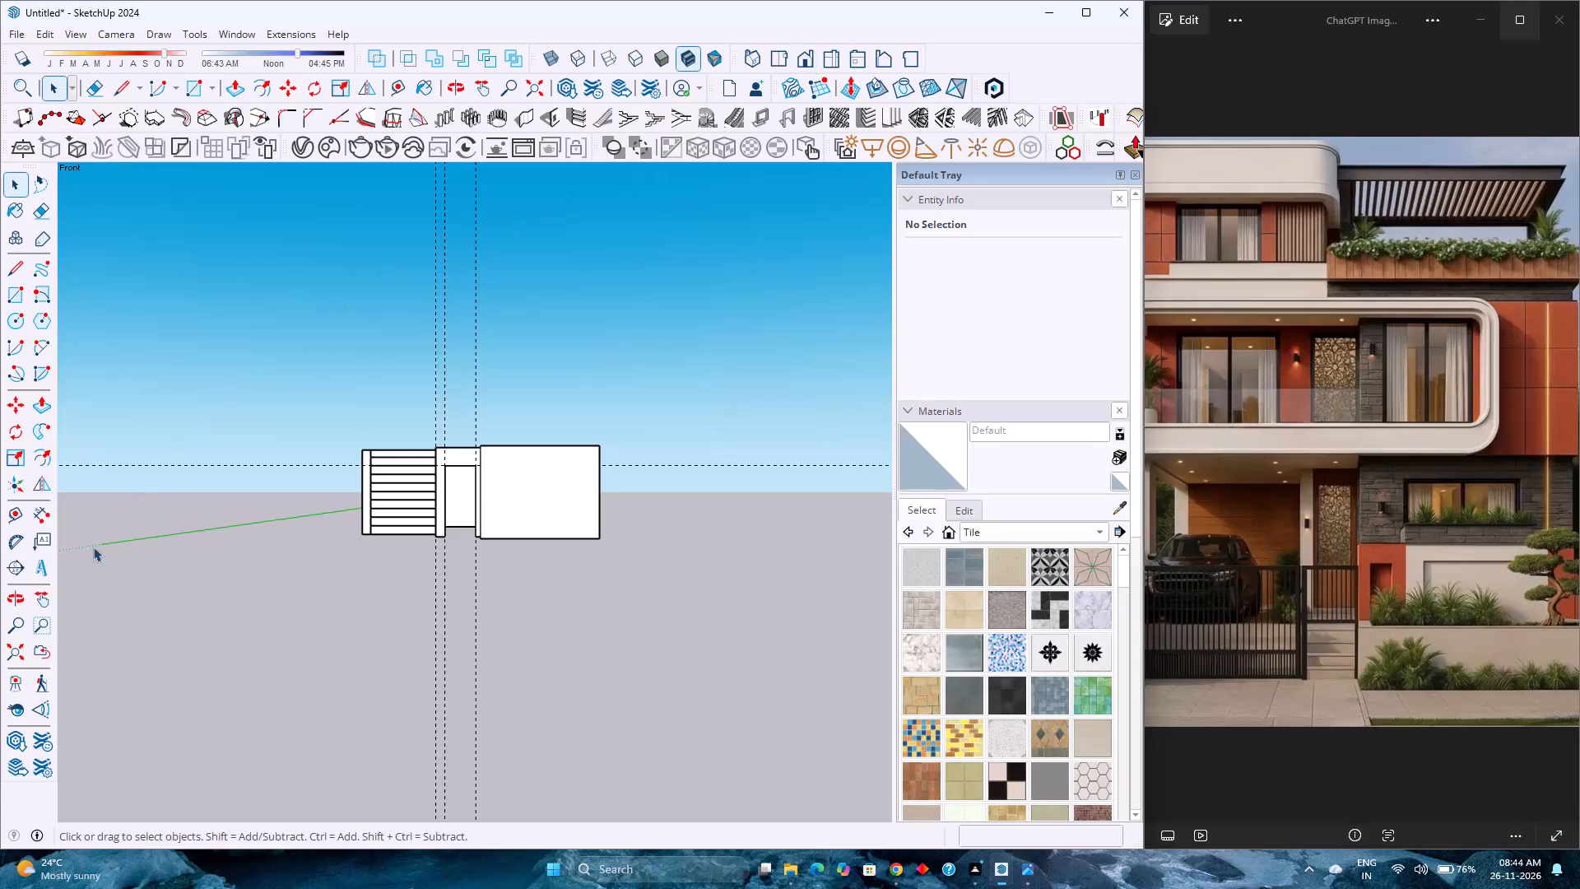
Examine the doorway, louvred panel and projecting front wall from above, the front and an angled side view.
{"action": "left_click", "coordinate": [7, 656]}
{"action": "scroll", "coordinate": [388, 384], "scroll_direction": "down", "scroll_amount": 2}
{"action": "middle_click_drag", "start_coordinate": [393, 384], "coordinate": [418, 439]}
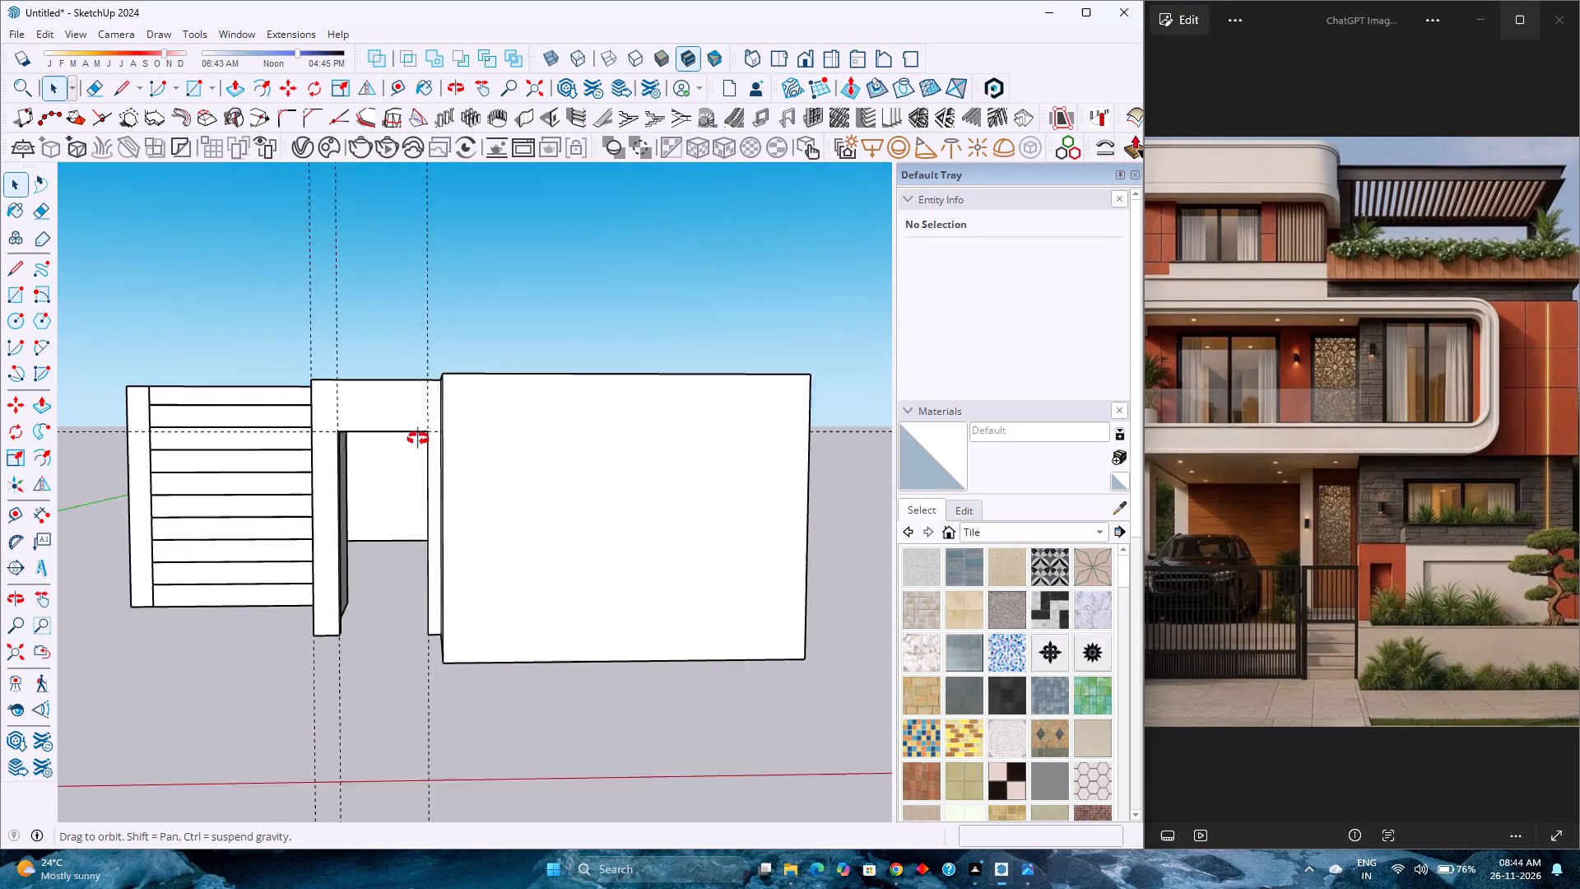
{"action": "middle_click_drag", "start_coordinate": [418, 439], "coordinate": [421, 532]}
{"action": "scroll", "coordinate": [416, 507], "scroll_direction": "down", "scroll_amount": 5}
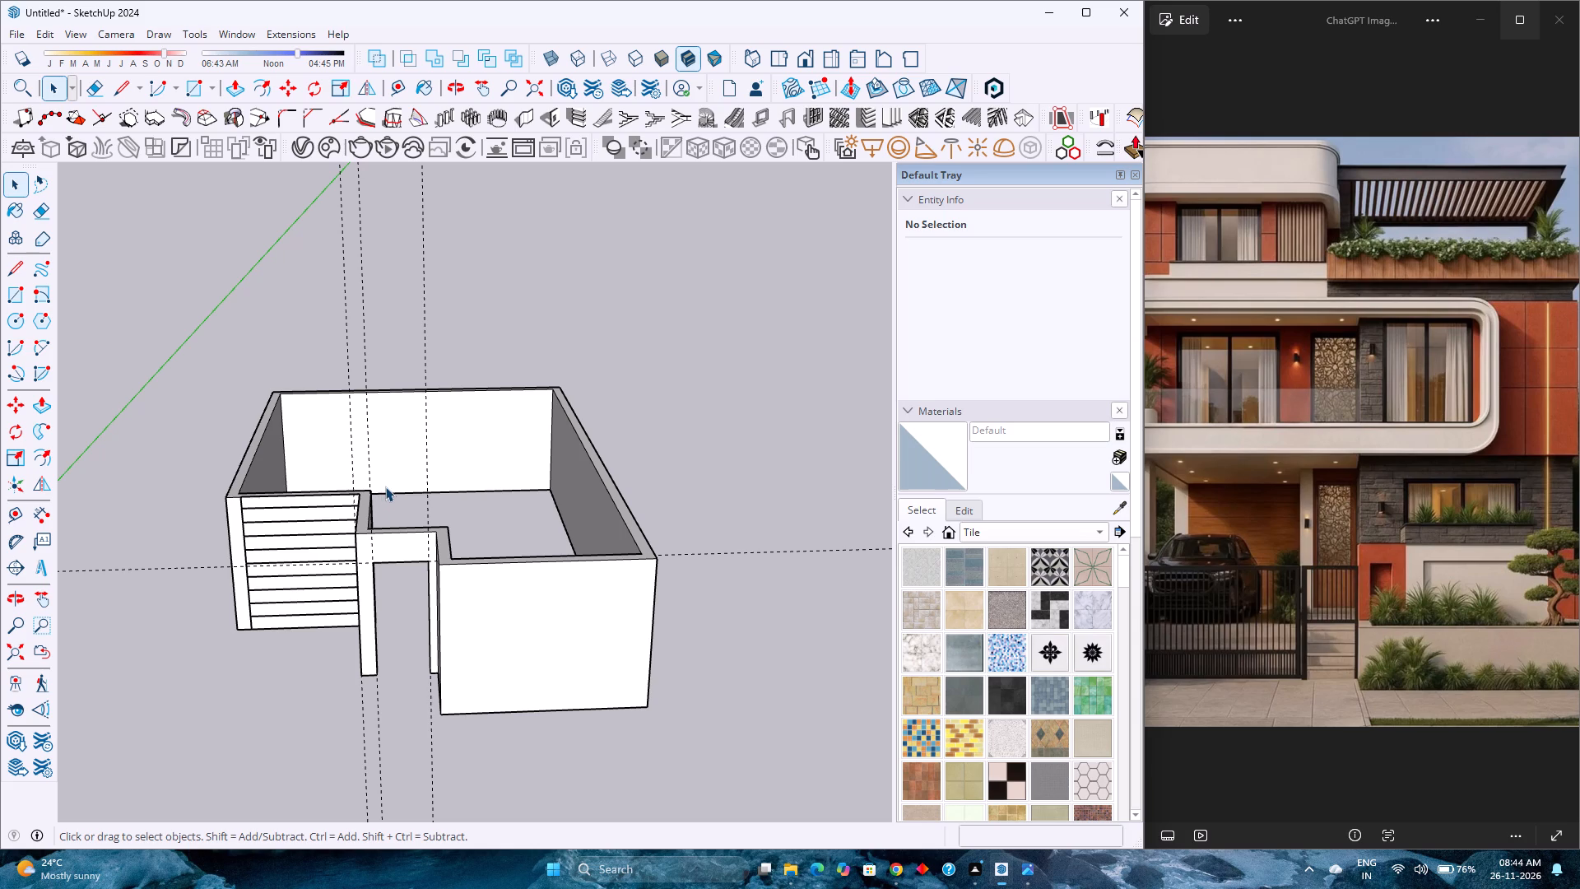
{"action": "scroll", "coordinate": [451, 467], "scroll_direction": "down", "scroll_amount": 2}
{"action": "scroll", "coordinate": [462, 563], "scroll_direction": "up", "scroll_amount": 3}
{"action": "middle_click_drag", "start_coordinate": [462, 563], "coordinate": [486, 425]}
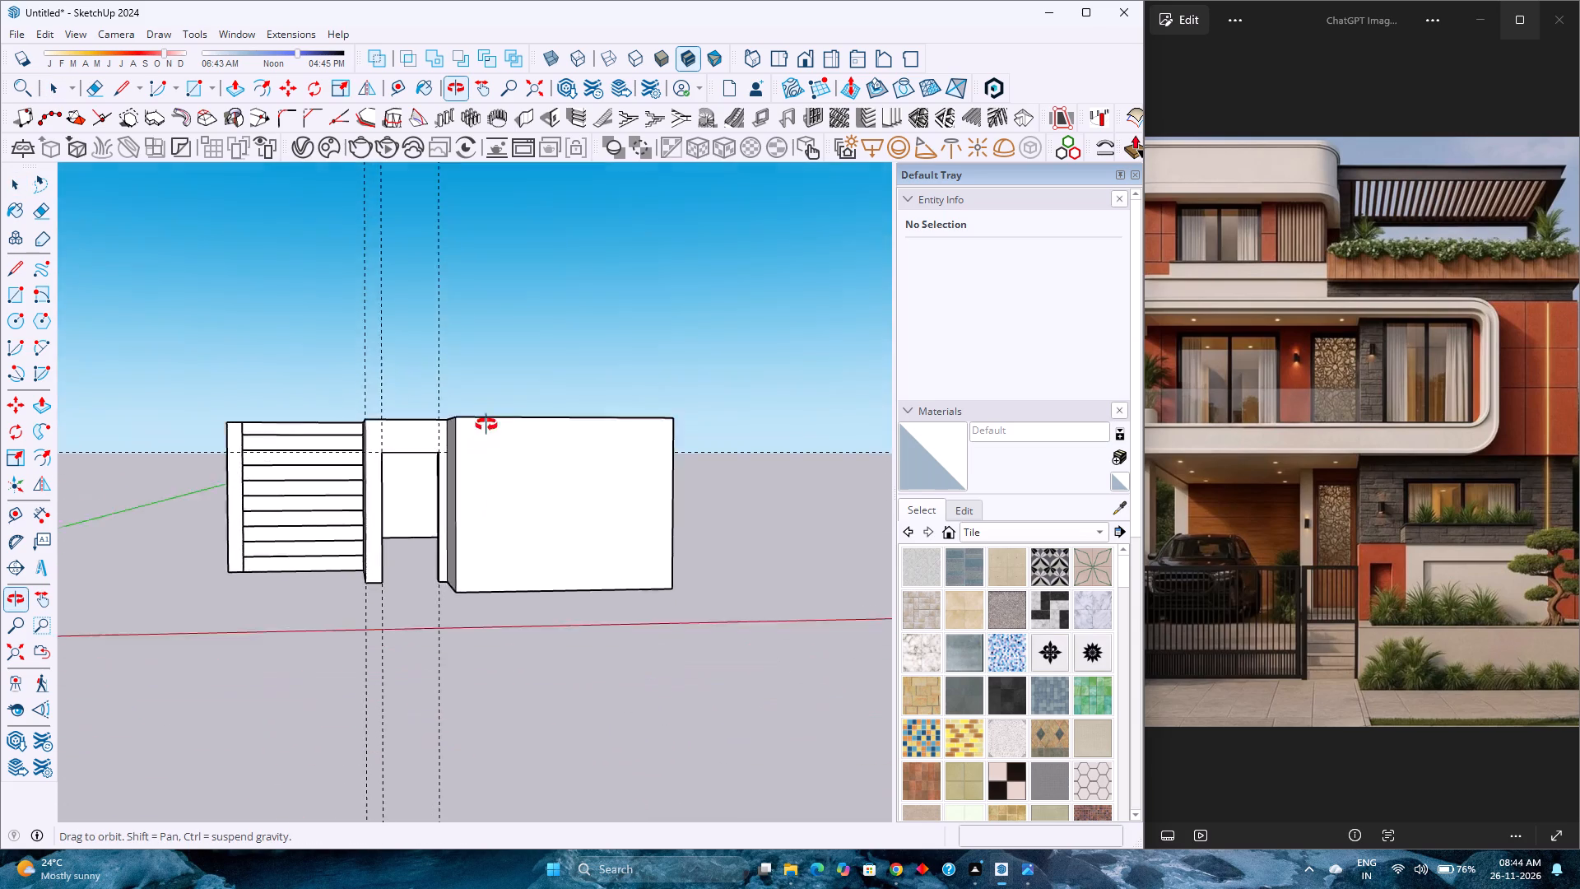
{"action": "middle_click_drag", "start_coordinate": [486, 425], "coordinate": [486, 393]}
{"action": "scroll", "coordinate": [480, 398], "scroll_direction": "up", "scroll_amount": 8}
{"action": "scroll", "coordinate": [510, 392], "scroll_direction": "down", "scroll_amount": 6}
{"action": "scroll", "coordinate": [510, 392], "scroll_direction": "up", "scroll_amount": 1}
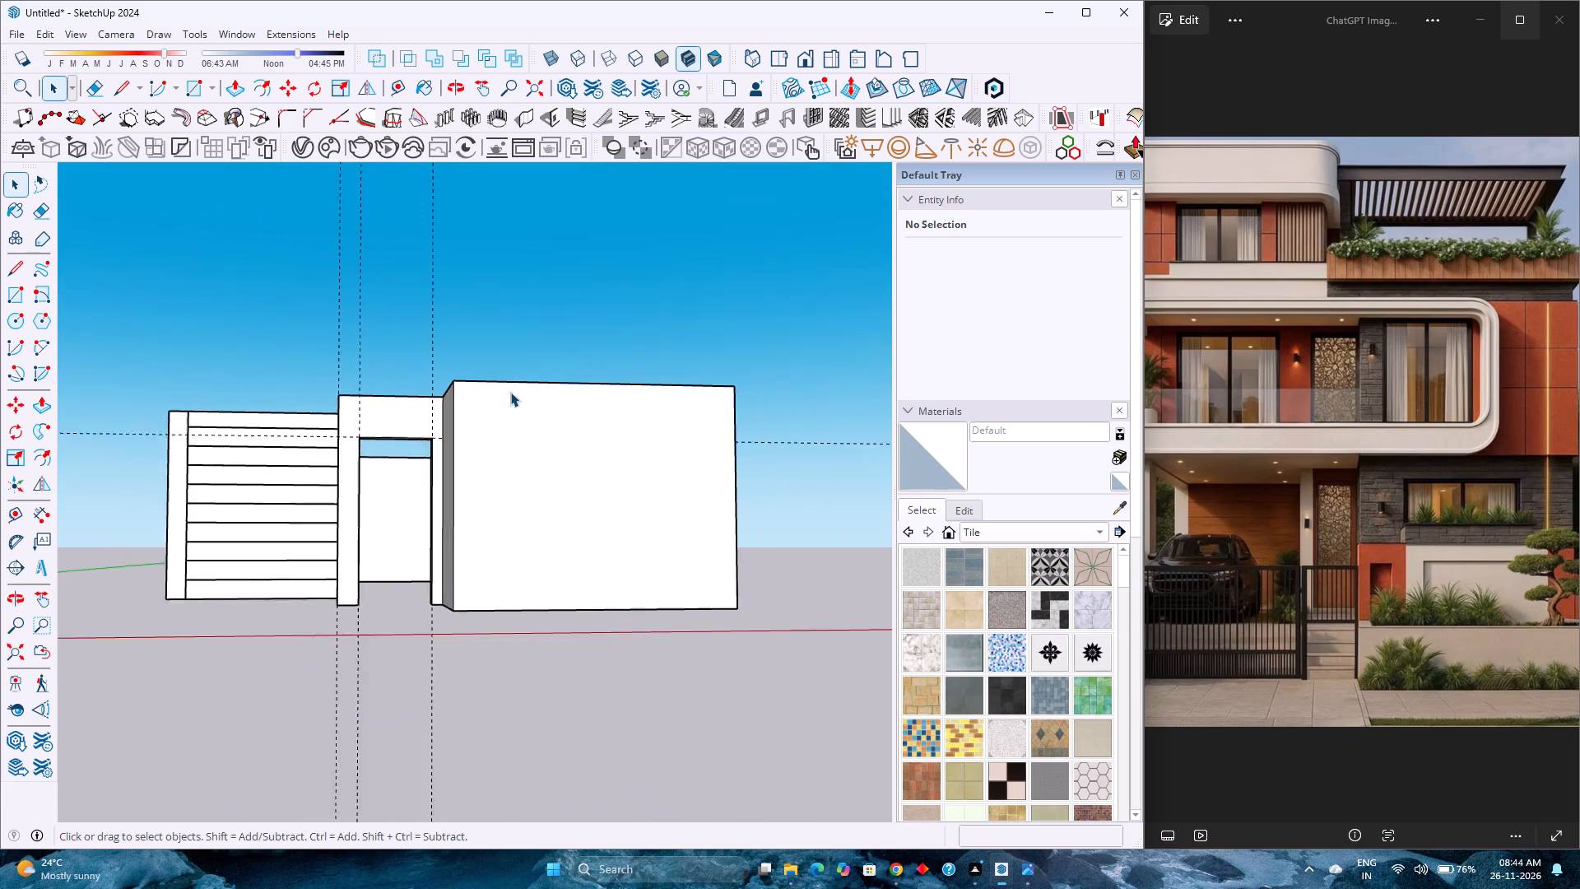
{"action": "scroll", "coordinate": [510, 392], "scroll_direction": "up", "scroll_amount": 2}
{"action": "middle_click_drag", "start_coordinate": [436, 425], "coordinate": [725, 455]}
{"action": "scroll", "coordinate": [634, 436], "scroll_direction": "down", "scroll_amount": 4}
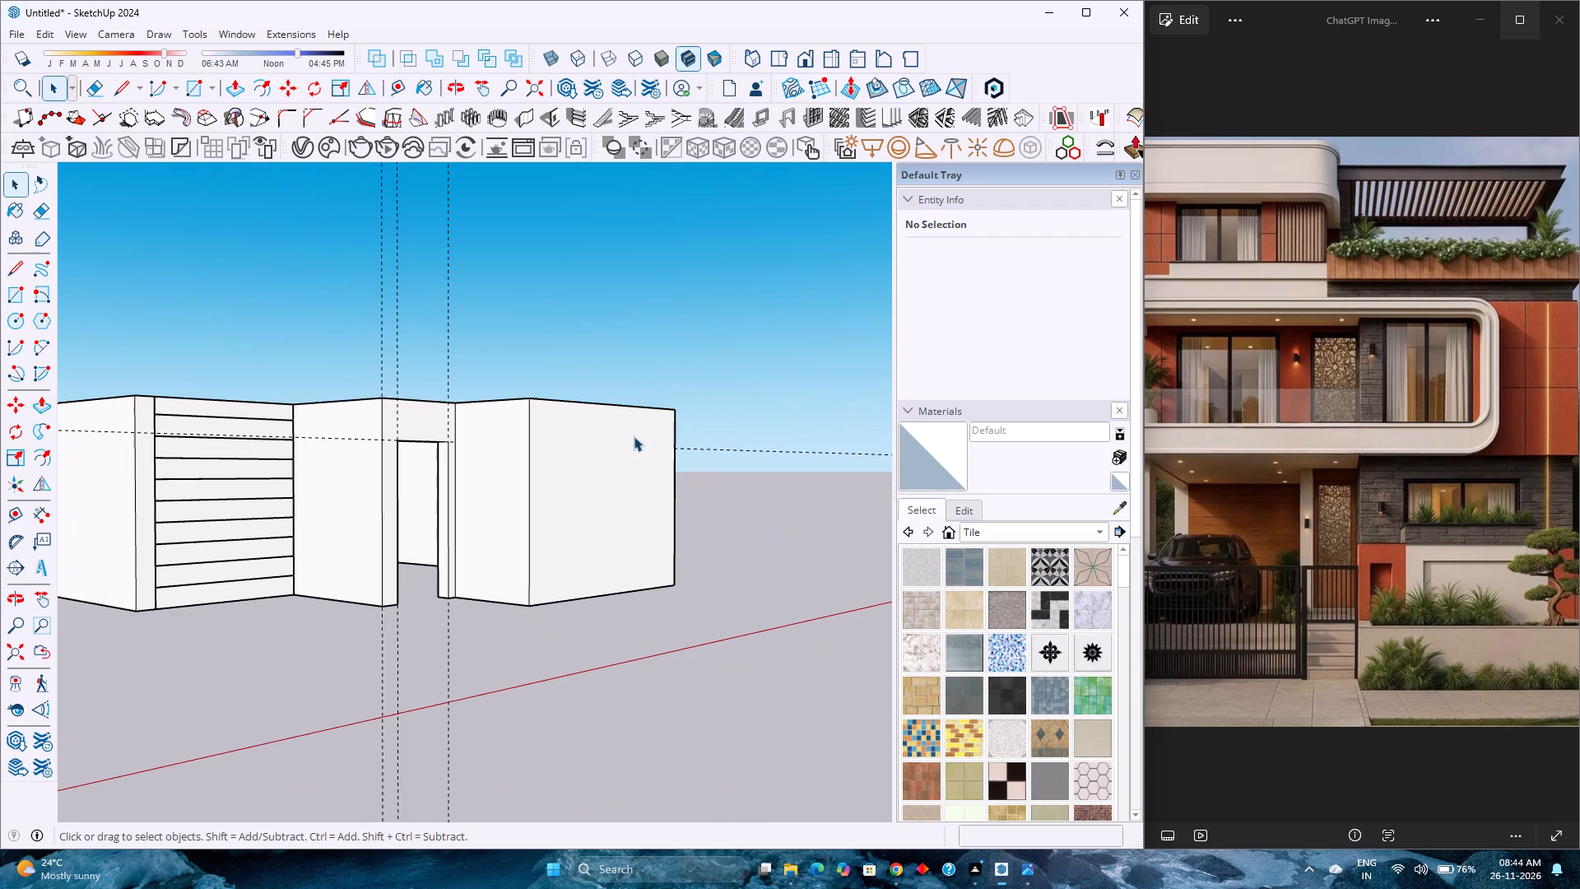
{"action": "scroll", "coordinate": [565, 496], "scroll_direction": "up", "scroll_amount": 3}
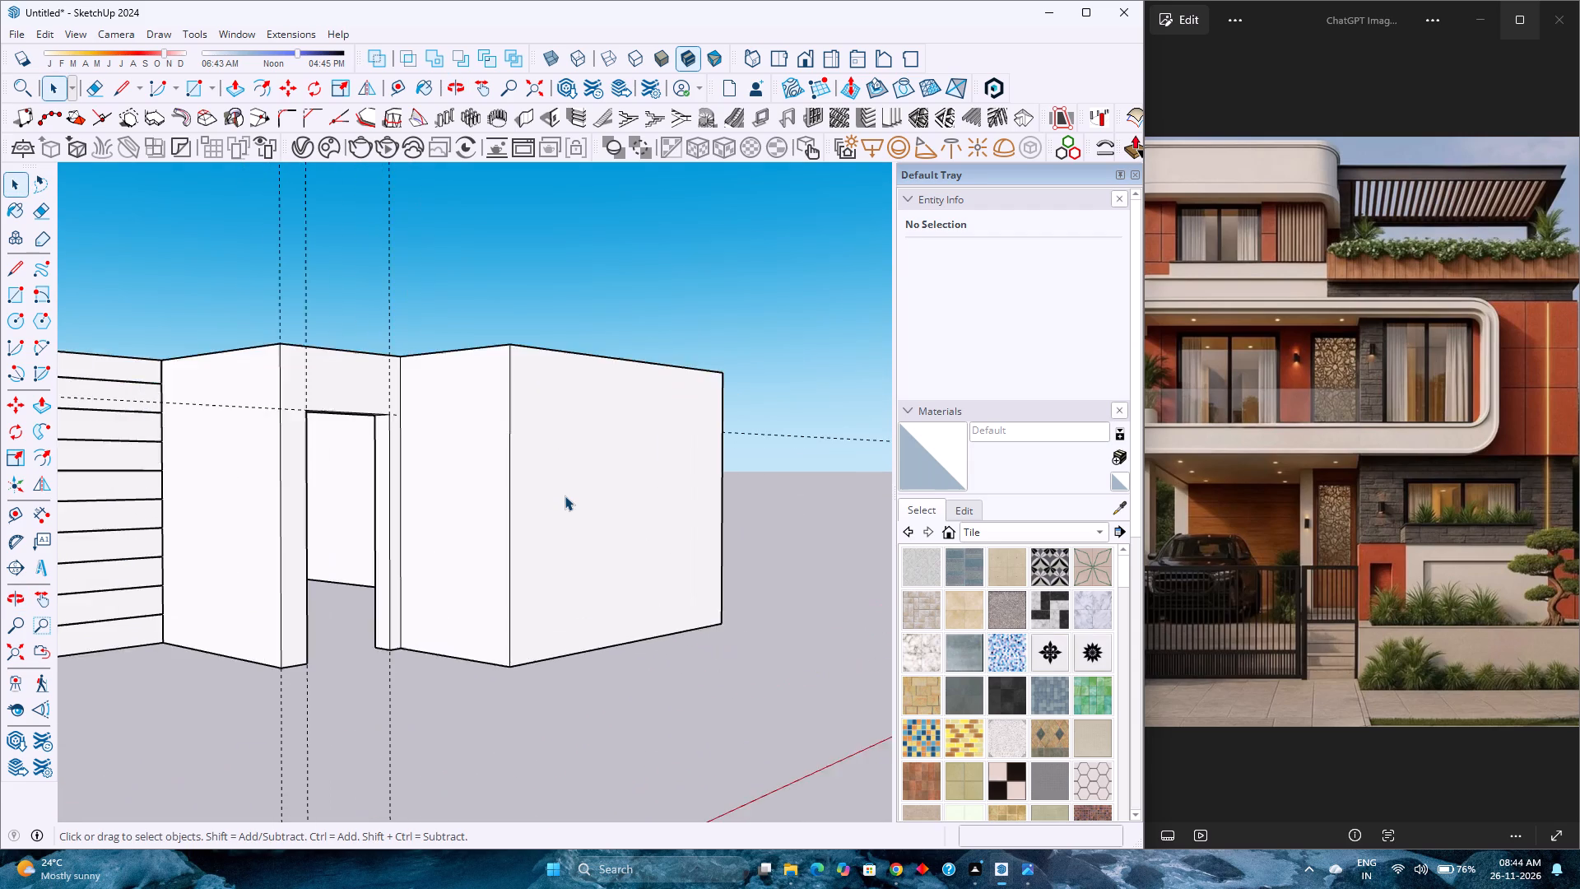
{"action": "scroll", "coordinate": [565, 496], "scroll_direction": "up", "scroll_amount": 2}
{"action": "scroll", "coordinate": [565, 496], "scroll_direction": "down", "scroll_amount": 5}
{"action": "middle_click_drag", "start_coordinate": [560, 480], "coordinate": [281, 496]}
{"action": "scroll", "coordinate": [281, 480], "scroll_direction": "down", "scroll_amount": 4}
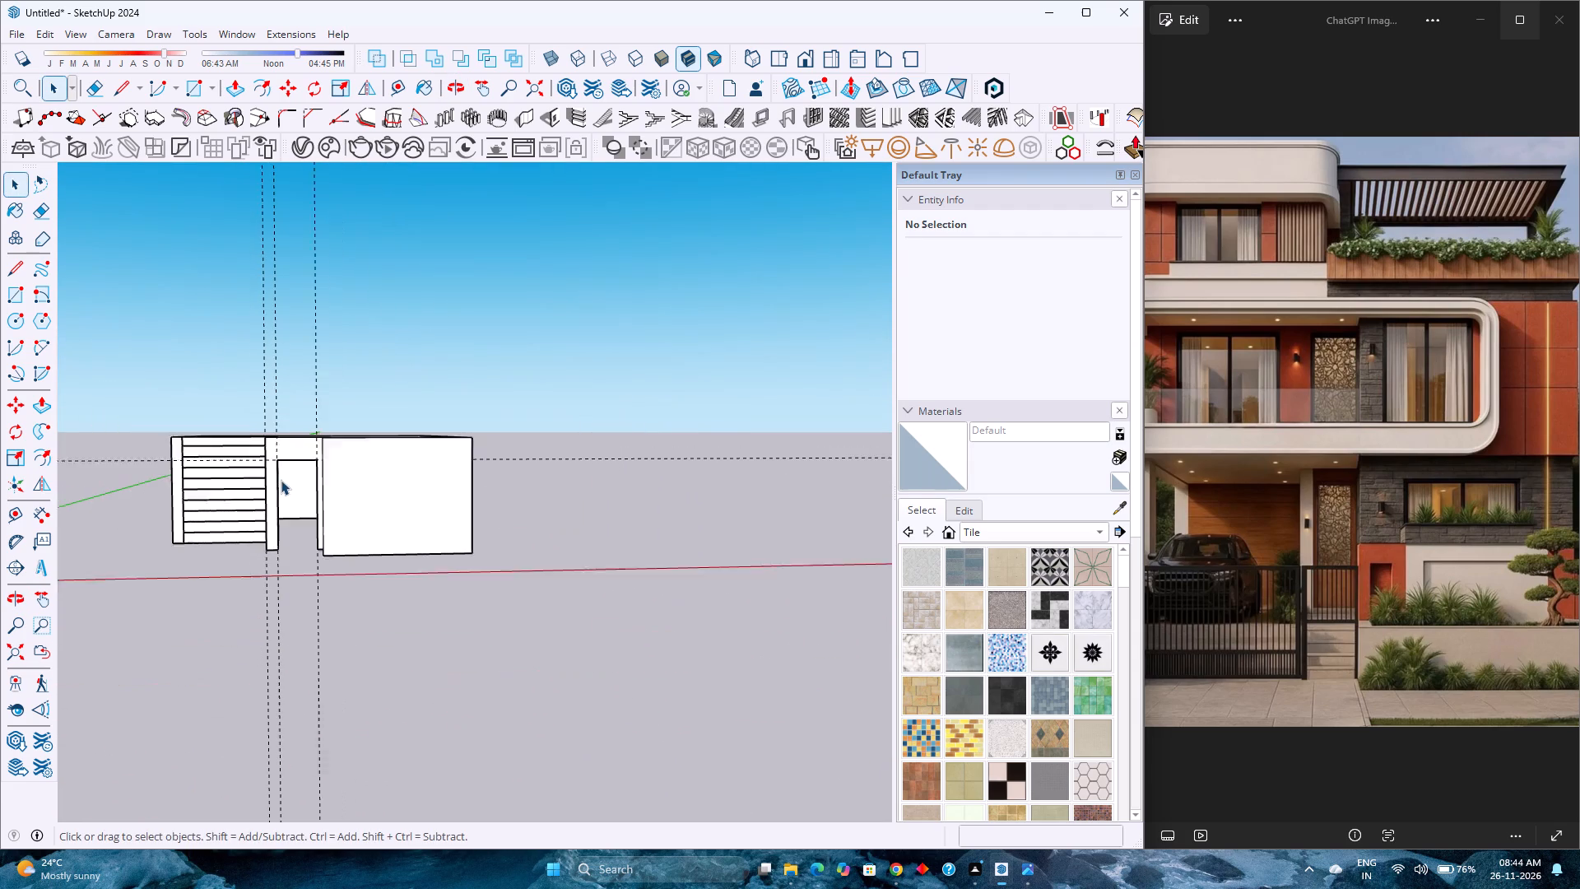
{"action": "scroll", "coordinate": [281, 480], "scroll_direction": "down", "scroll_amount": 2}
{"action": "left_click", "coordinate": [803, 67]}
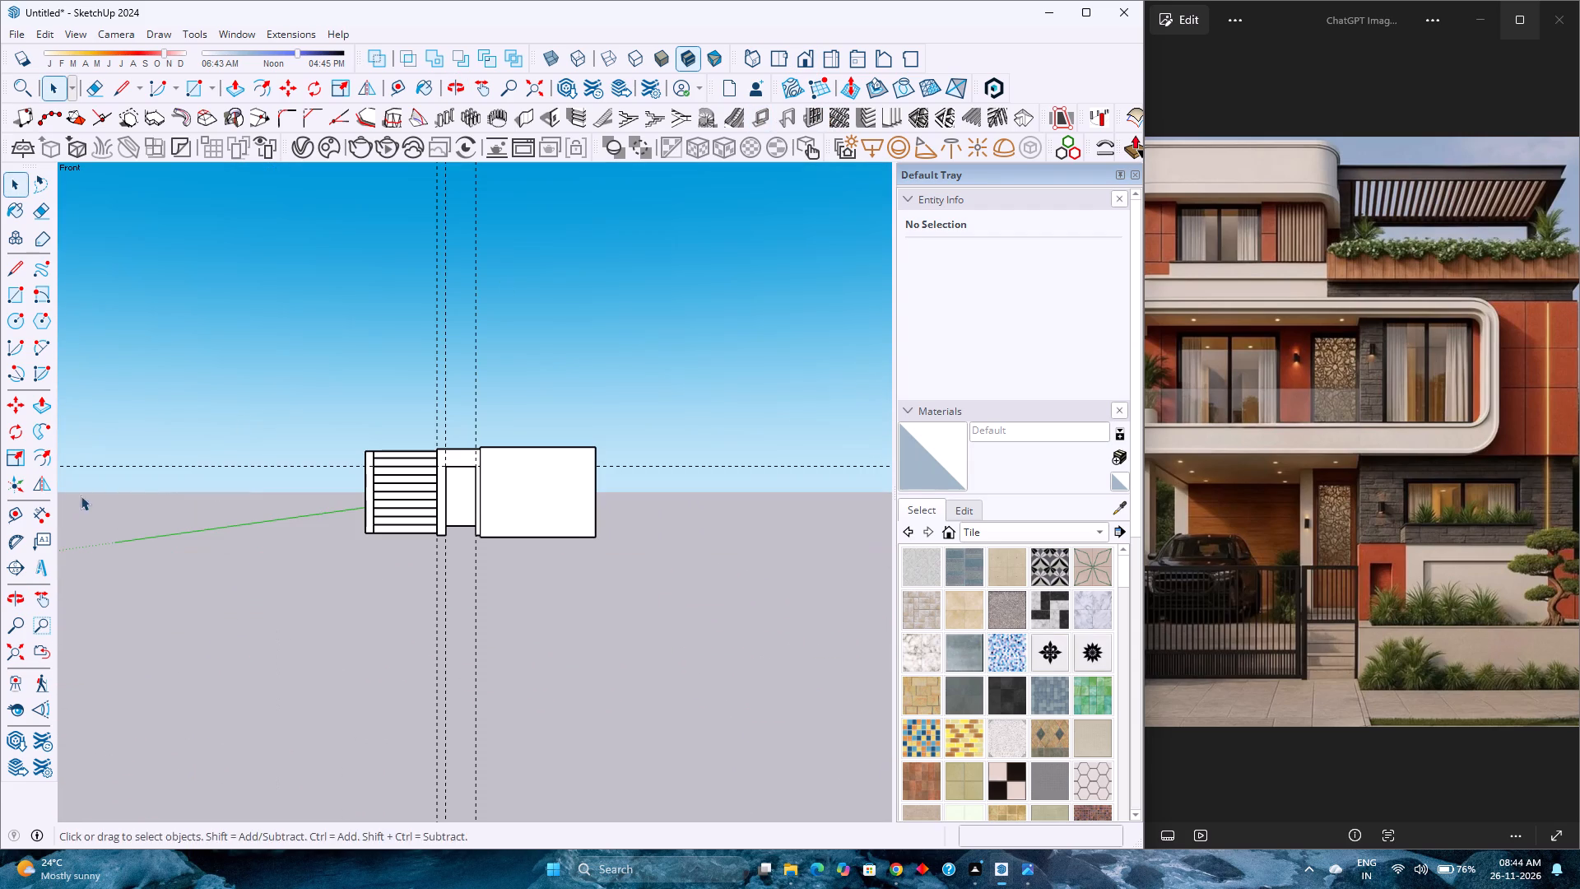
{"action": "left_click", "coordinate": [11, 650]}
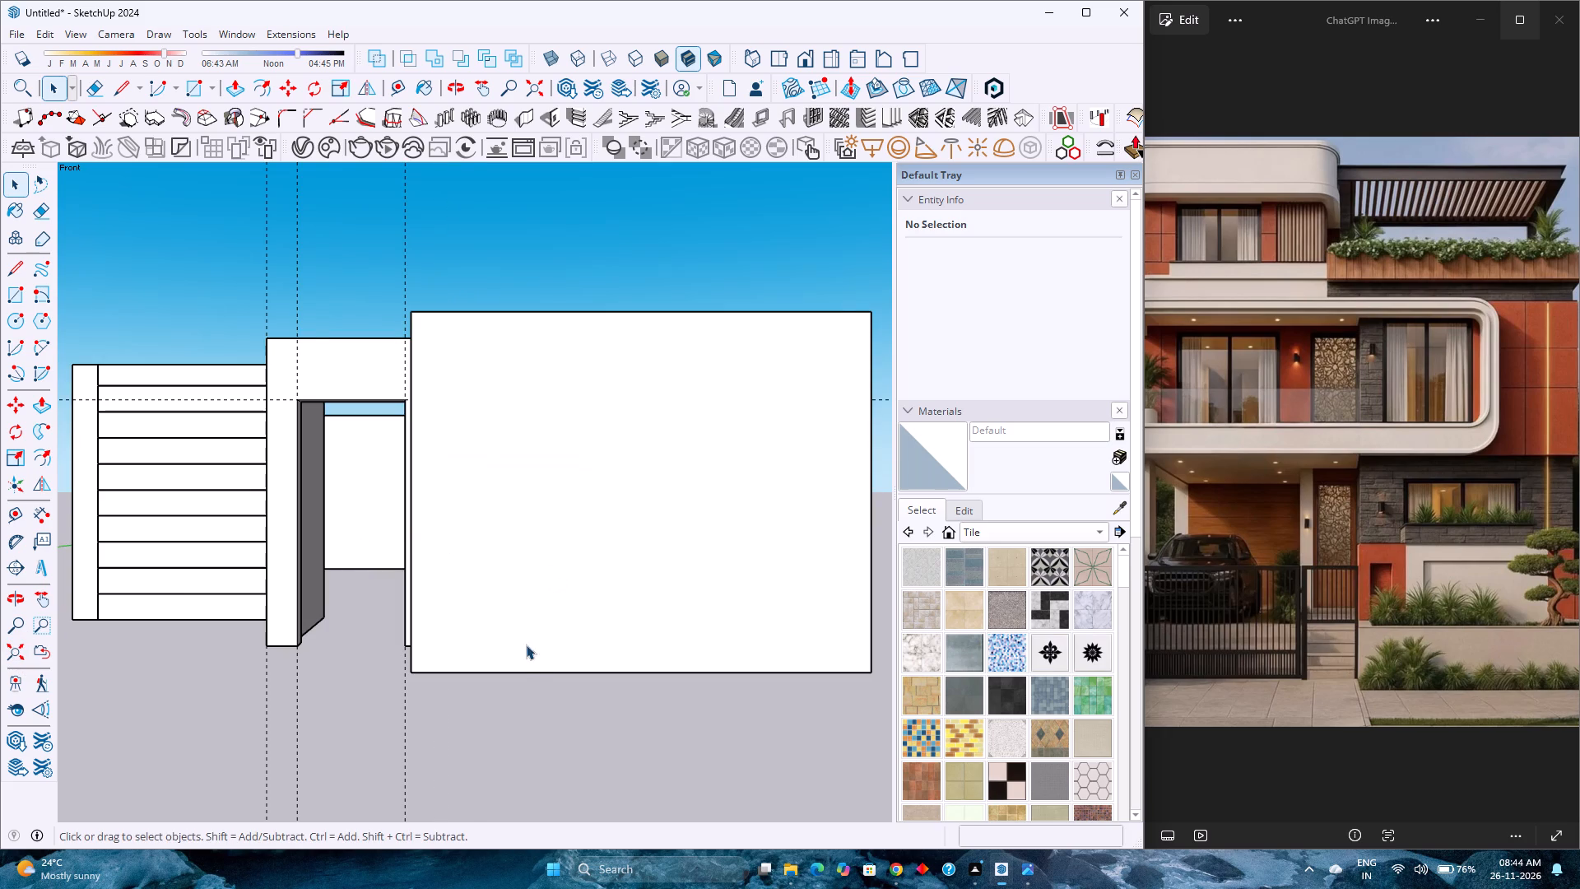
Open the wall group and copy the projecting front wall's bottom edge 5' up along the blue axis, dividing its face.
{"action": "double_click", "coordinate": [527, 610]}
{"action": "scroll", "coordinate": [518, 610], "scroll_direction": "up", "scroll_amount": 2}
{"action": "scroll", "coordinate": [517, 610], "scroll_direction": "down", "scroll_amount": 5}
{"action": "middle_click_drag", "start_coordinate": [514, 616], "coordinate": [569, 663]}
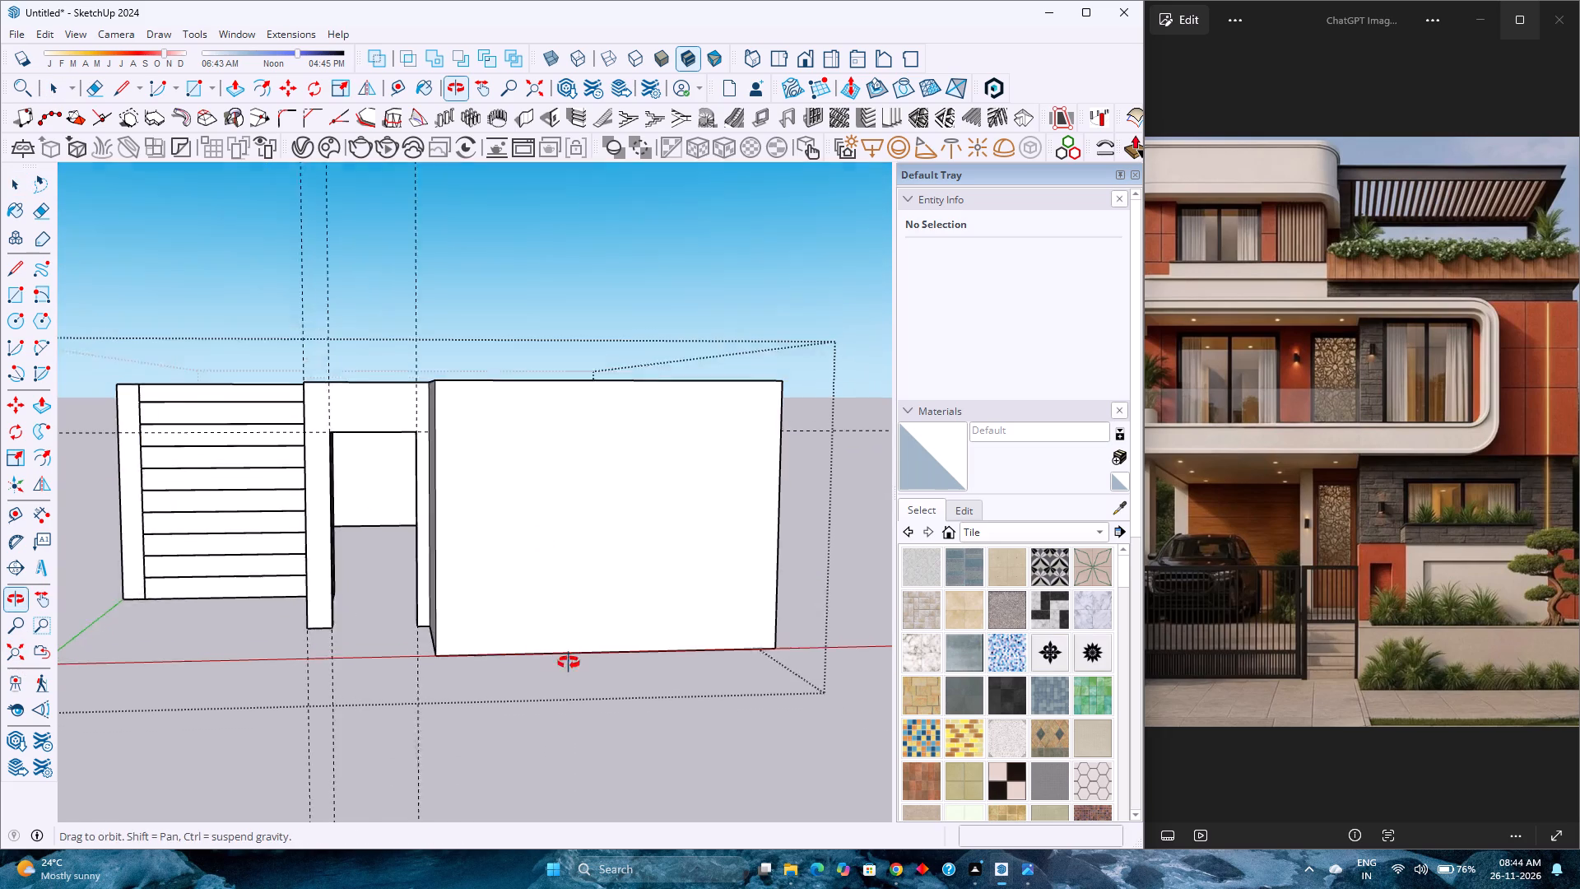
{"action": "middle_click_drag", "start_coordinate": [569, 663], "coordinate": [604, 688]}
{"action": "scroll", "coordinate": [433, 653], "scroll_direction": "up", "scroll_amount": 3}
{"action": "left_click", "coordinate": [496, 651]}
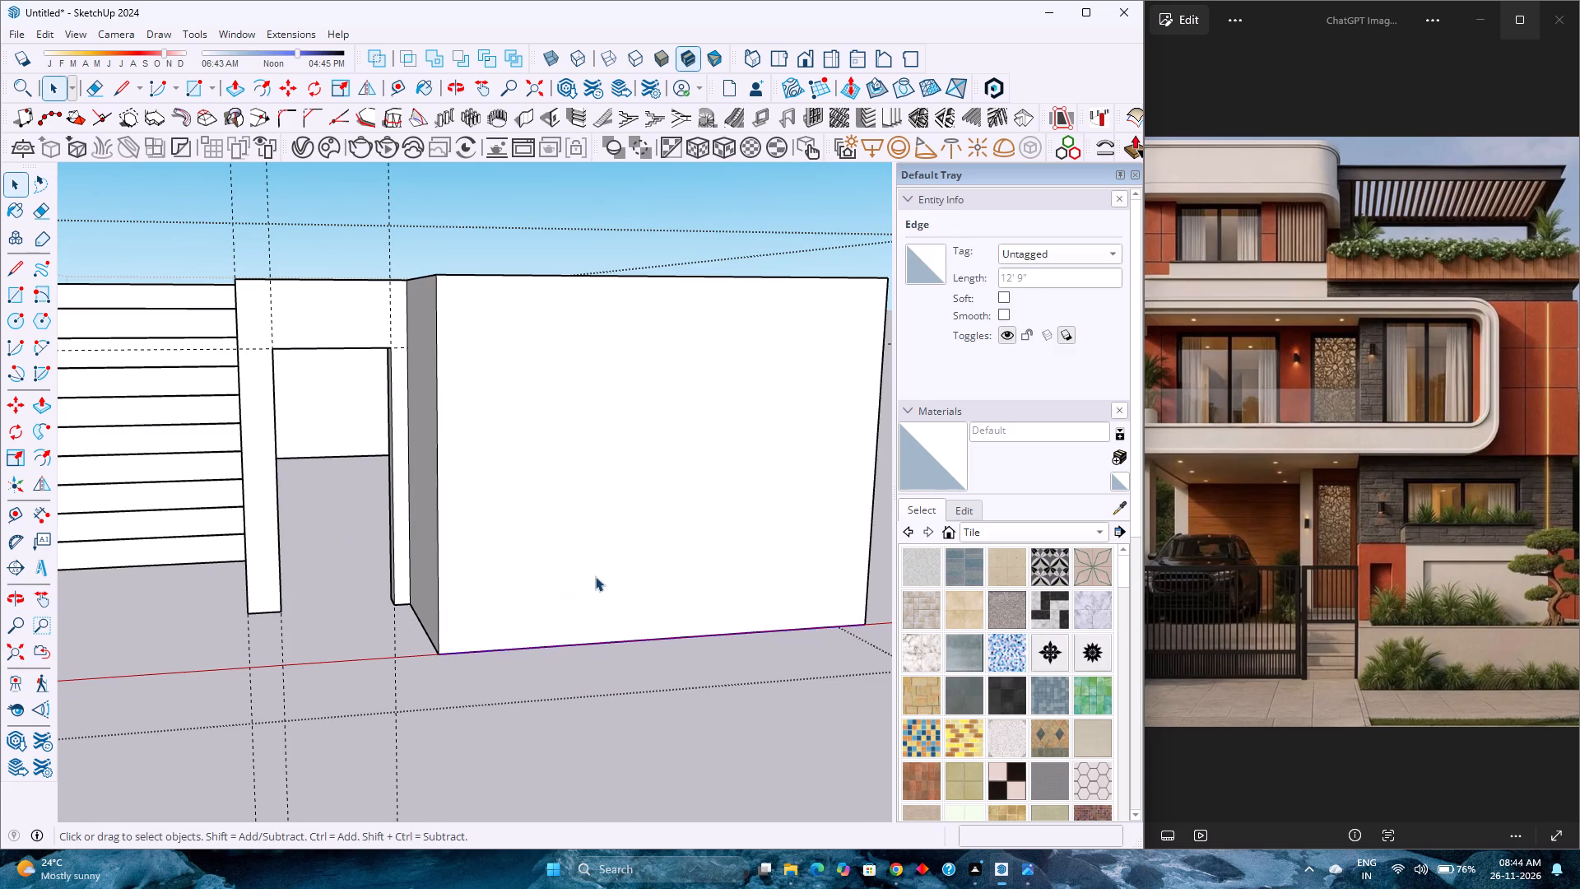
{"action": "key", "text": "m"}
{"action": "left_click", "coordinate": [442, 656]}
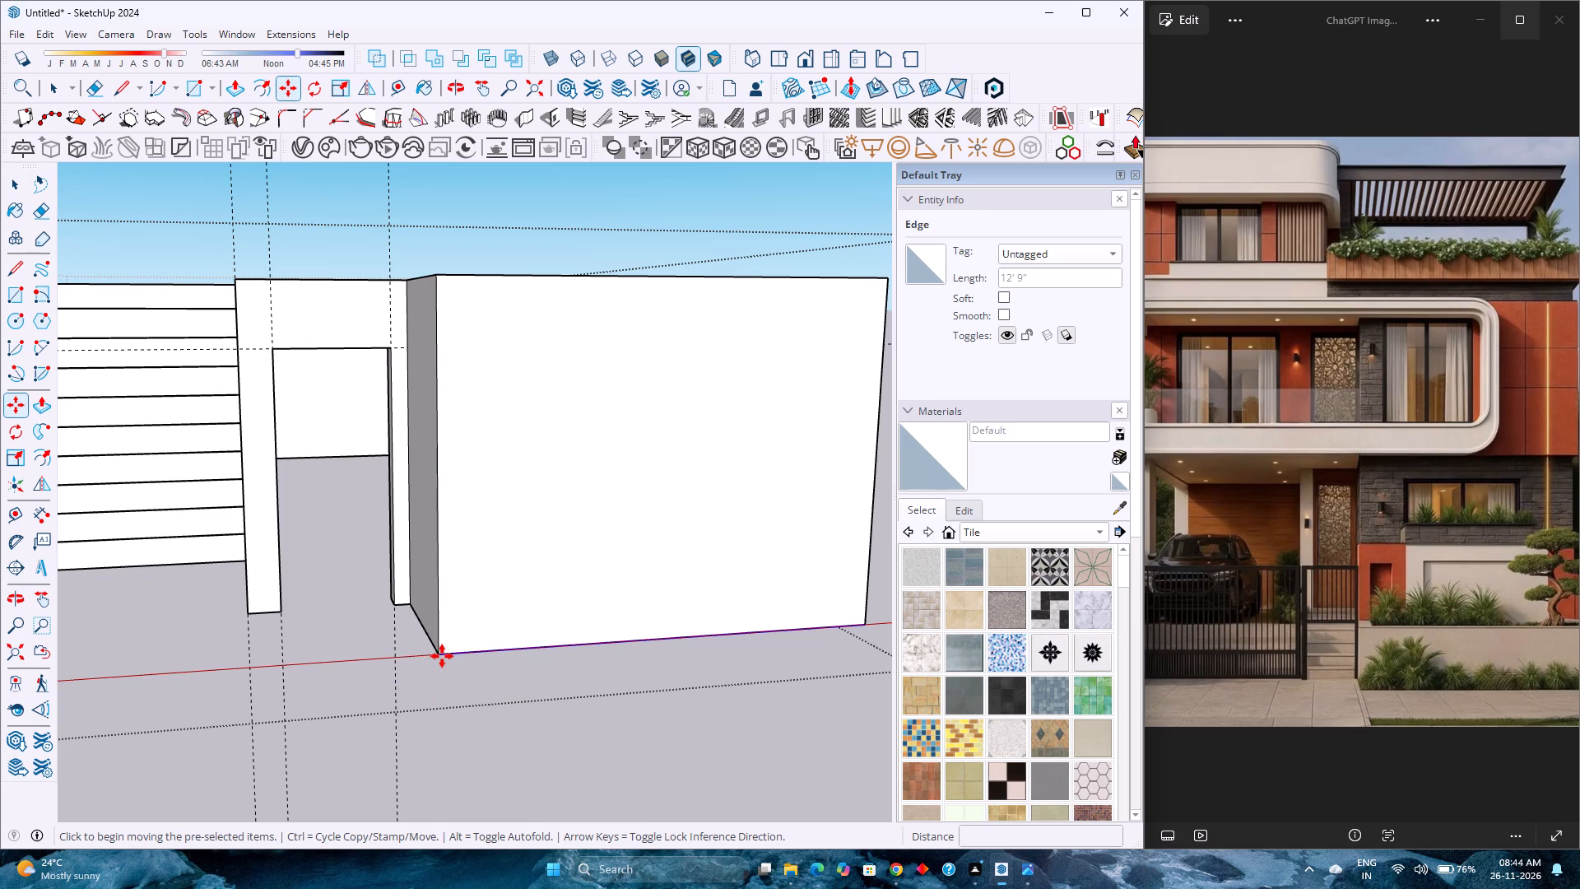
{"action": "key", "text": "Up"}
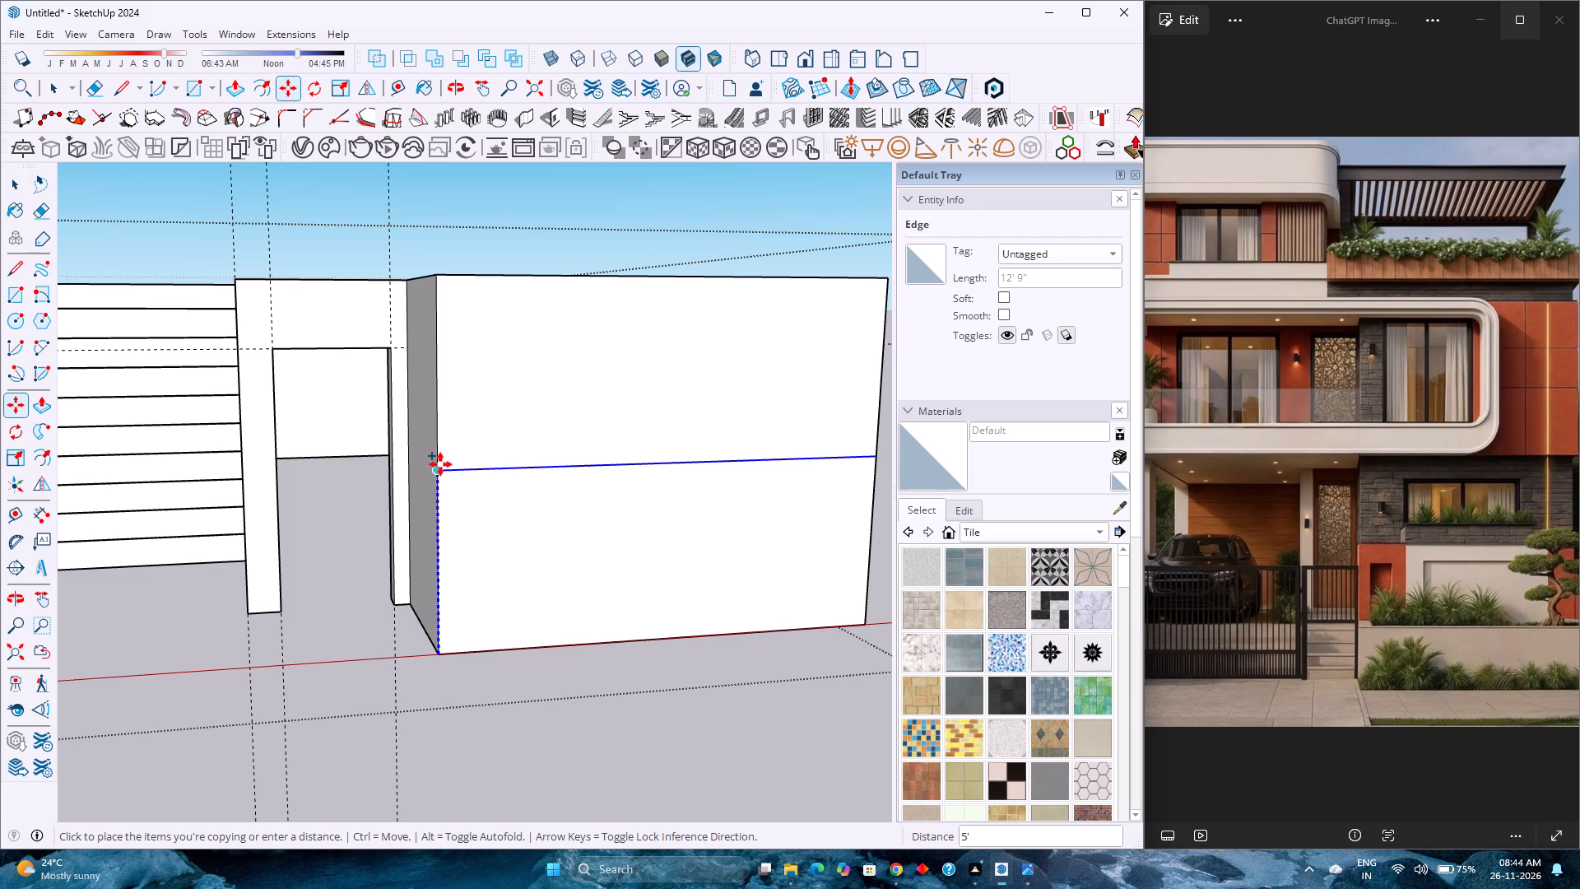
{"action": "left_click", "coordinate": [440, 464]}
Push/Pull the lower part of the projecting front wall outward by 1' to form a ledge.
{"action": "scroll", "coordinate": [485, 505], "scroll_direction": "up", "scroll_amount": 5}
{"action": "middle_click_drag", "start_coordinate": [481, 514], "coordinate": [504, 577]}
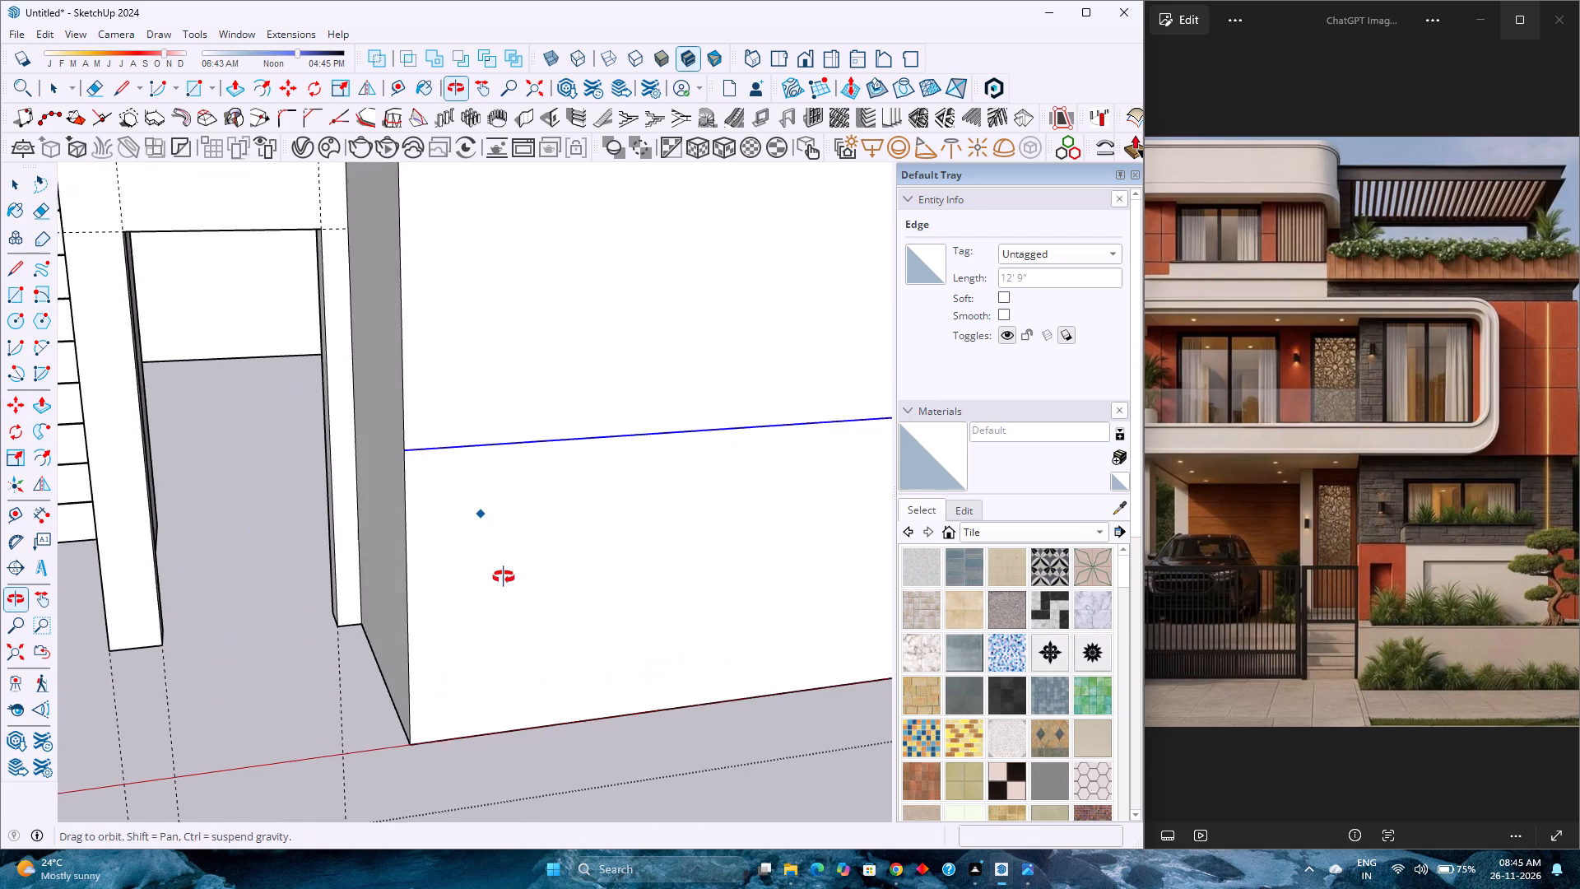
{"action": "middle_click_drag", "start_coordinate": [504, 577], "coordinate": [505, 587]}
{"action": "scroll", "coordinate": [505, 587], "scroll_direction": "down", "scroll_amount": 8}
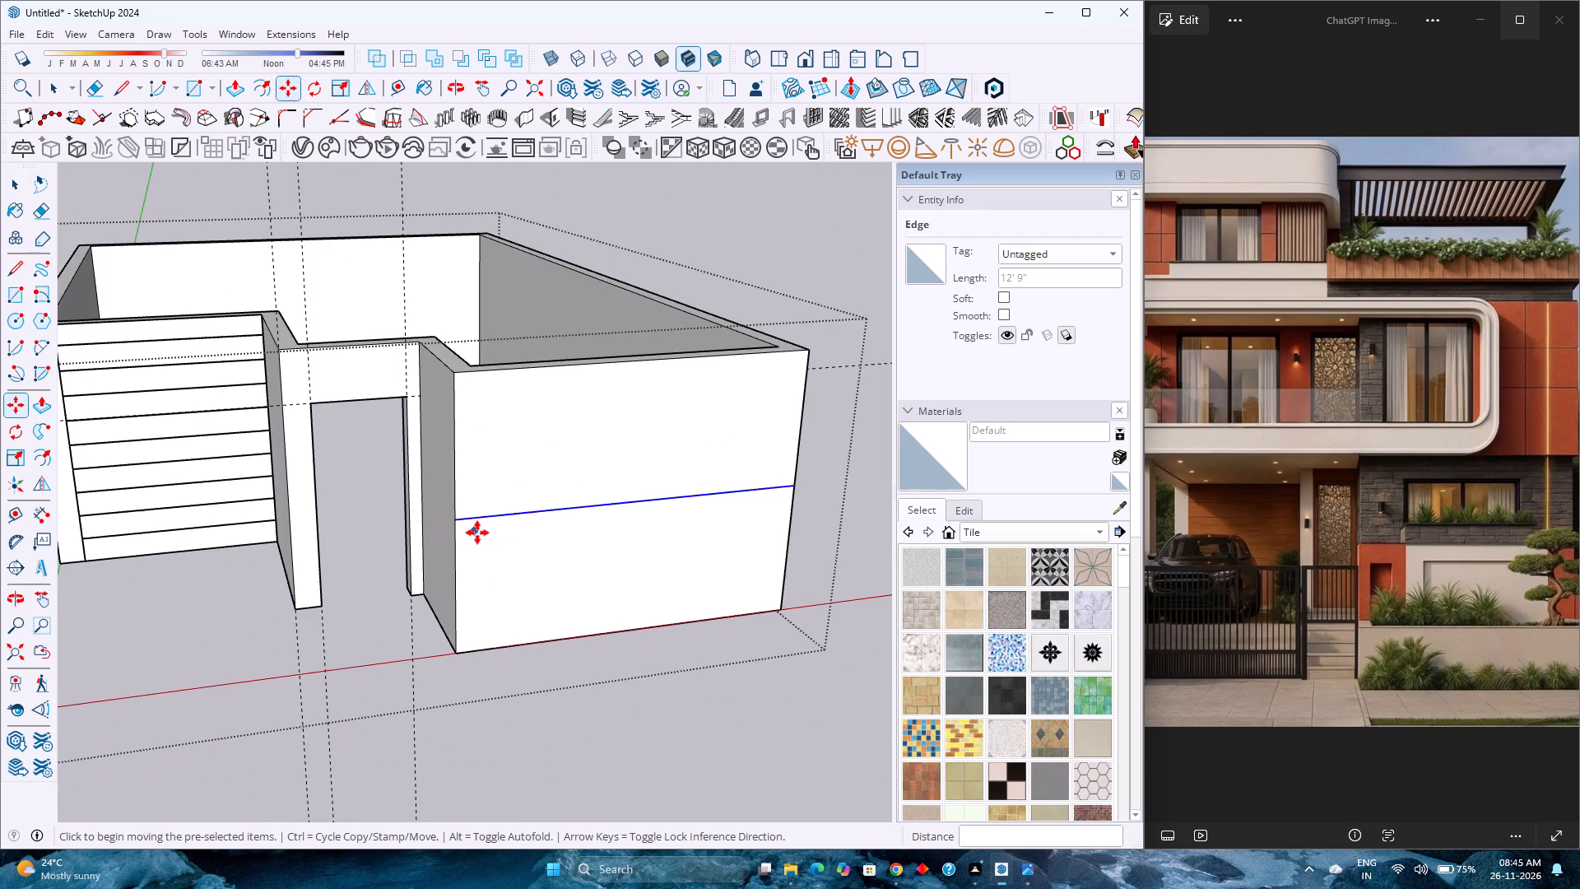
{"action": "scroll", "coordinate": [488, 543], "scroll_direction": "up", "scroll_amount": 3}
{"action": "scroll", "coordinate": [489, 543], "scroll_direction": "down", "scroll_amount": 4}
{"action": "key", "text": "p"}
{"action": "left_click", "coordinate": [506, 552]}
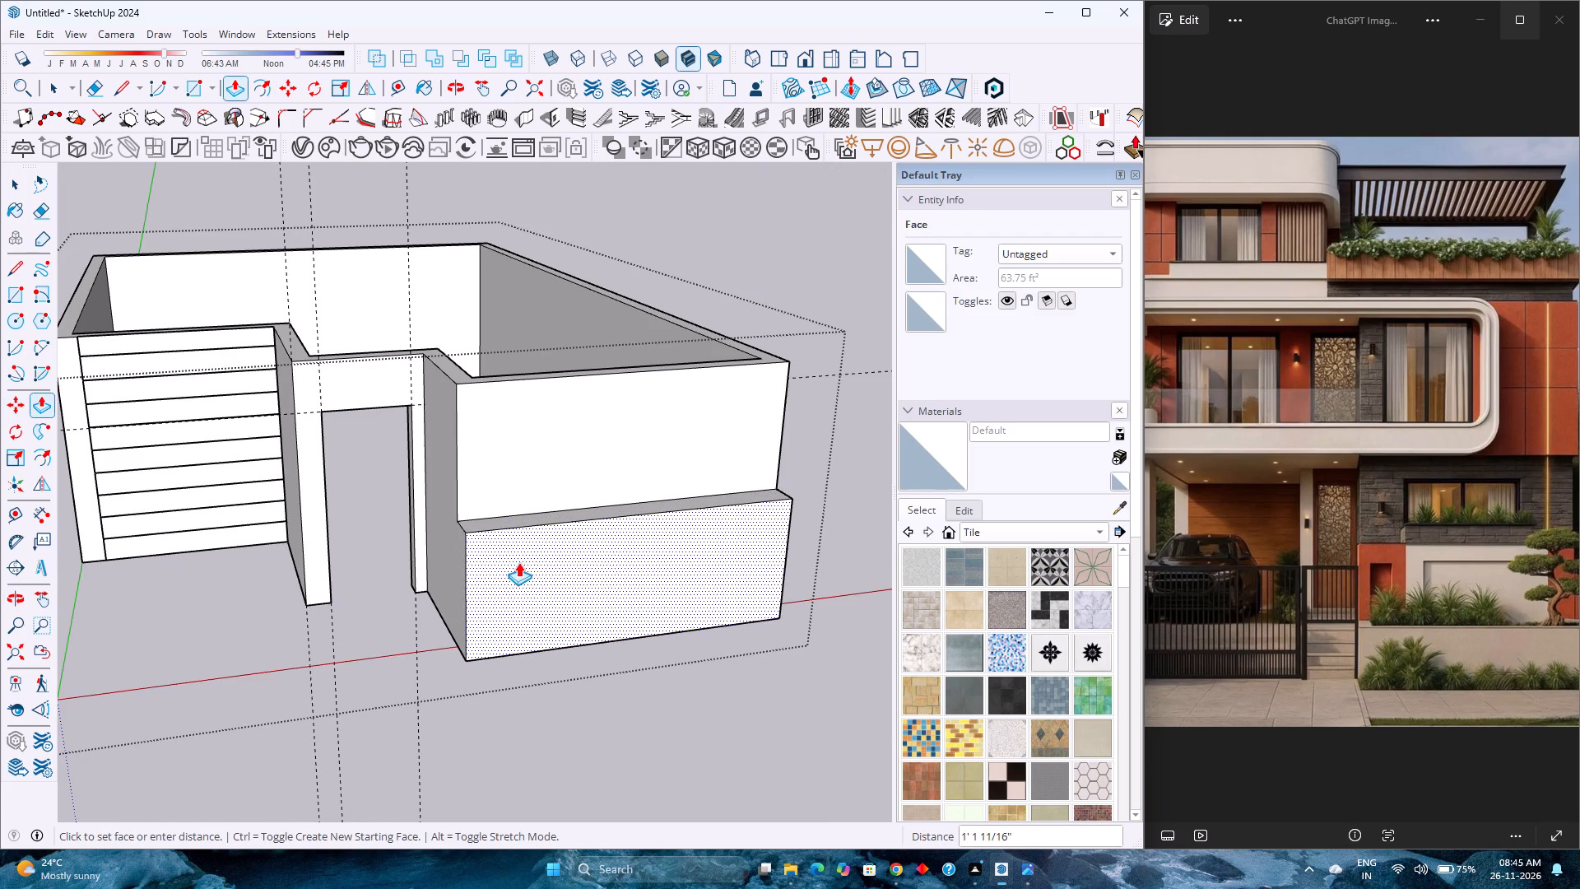
{"action": "type", "text": "1'"}
{"action": "key", "text": "Return"}
Extend the front face of the projecting lower wall section outward by another 3".
{"action": "scroll", "coordinate": [567, 519], "scroll_direction": "up", "scroll_amount": 4}
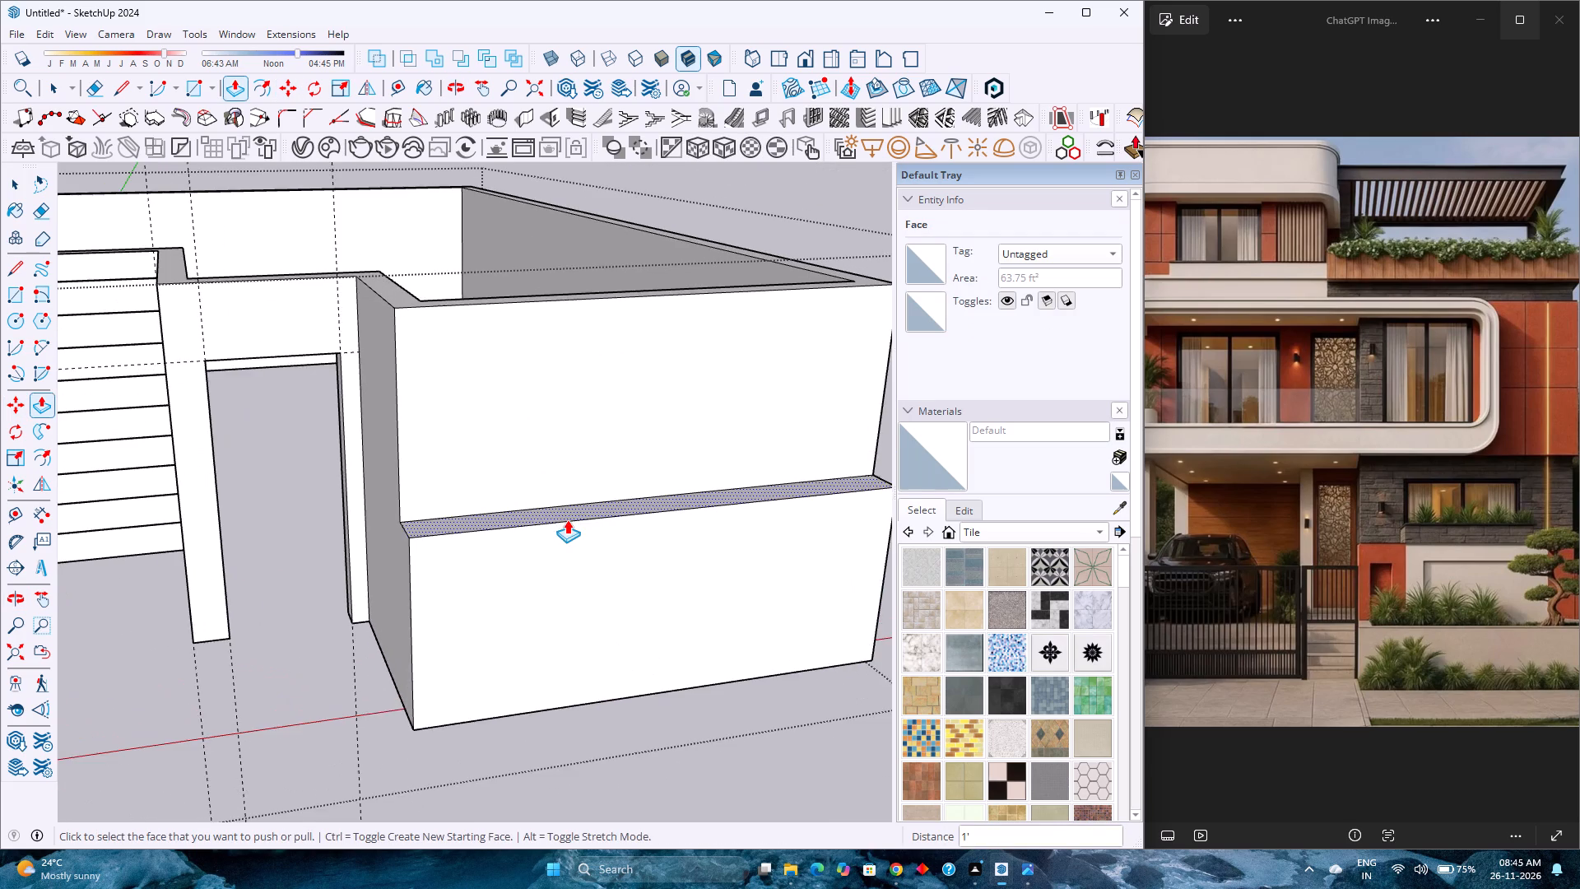
{"action": "scroll", "coordinate": [567, 519], "scroll_direction": "down", "scroll_amount": 2}
{"action": "middle_click_drag", "start_coordinate": [546, 520], "coordinate": [456, 522]}
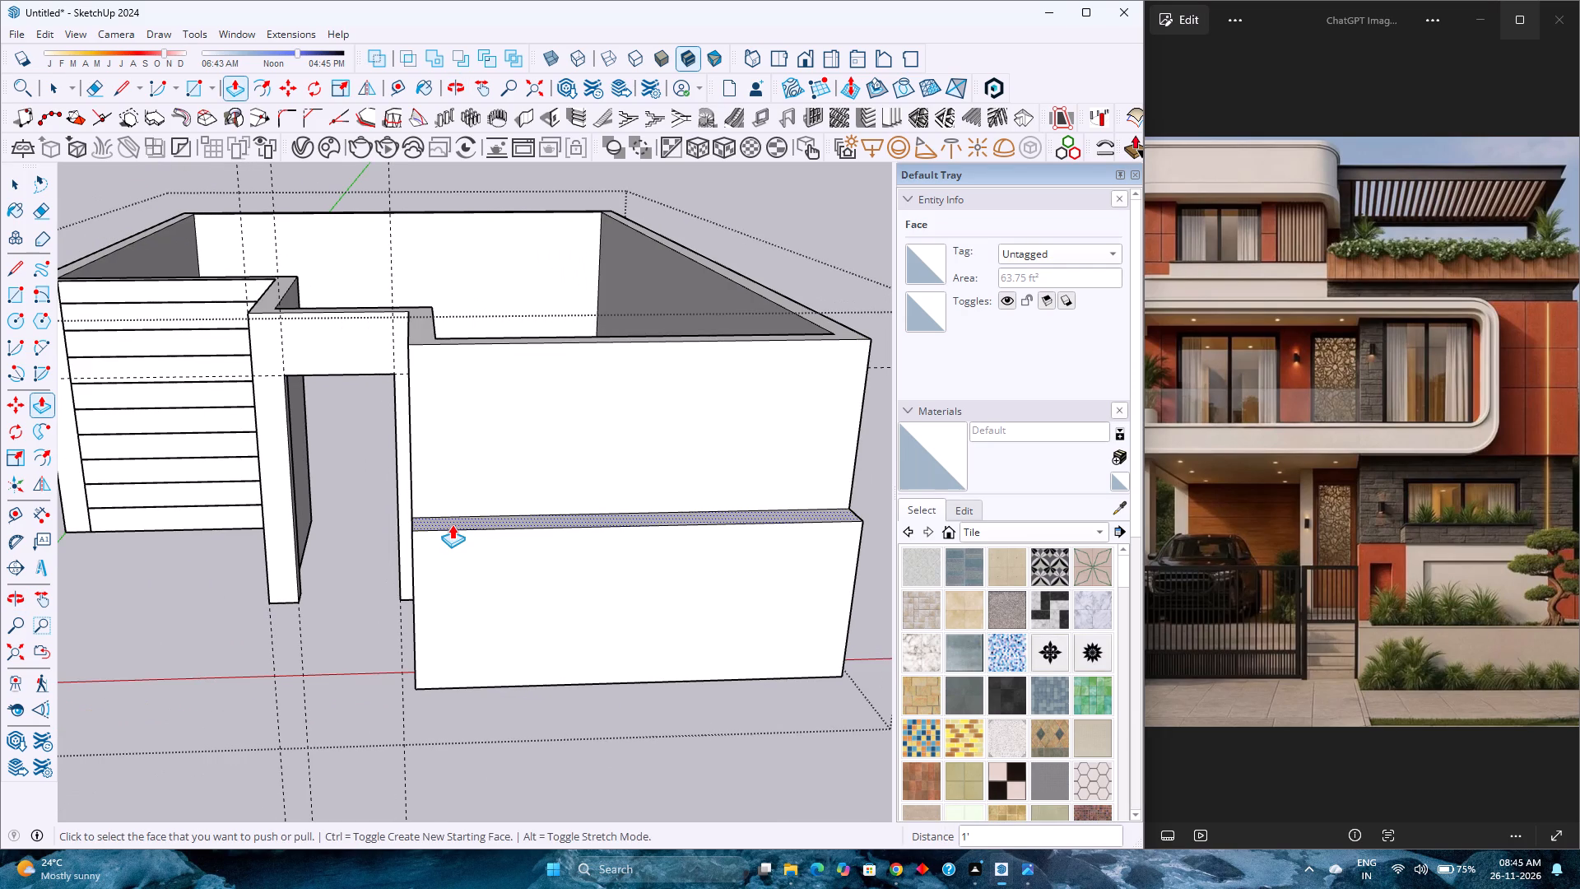
{"action": "scroll", "coordinate": [452, 524], "scroll_direction": "up", "scroll_amount": 4}
{"action": "scroll", "coordinate": [452, 524], "scroll_direction": "down", "scroll_amount": 4}
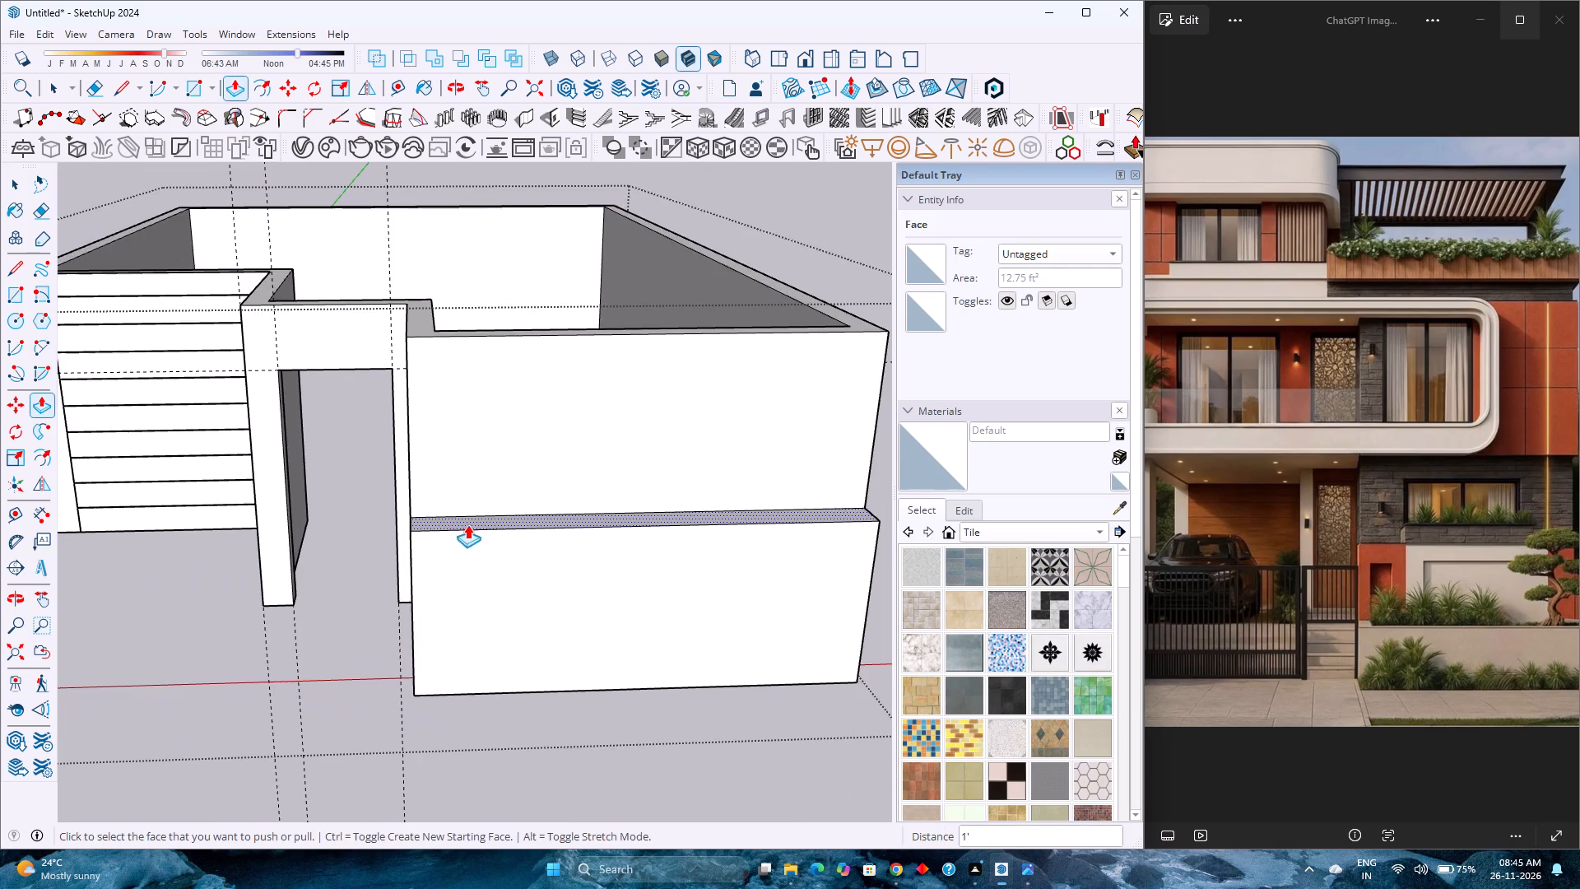
{"action": "middle_click_drag", "start_coordinate": [472, 524], "coordinate": [802, 705]}
{"action": "middle_click", "coordinate": [802, 705]}
{"action": "left_click", "coordinate": [576, 562]}
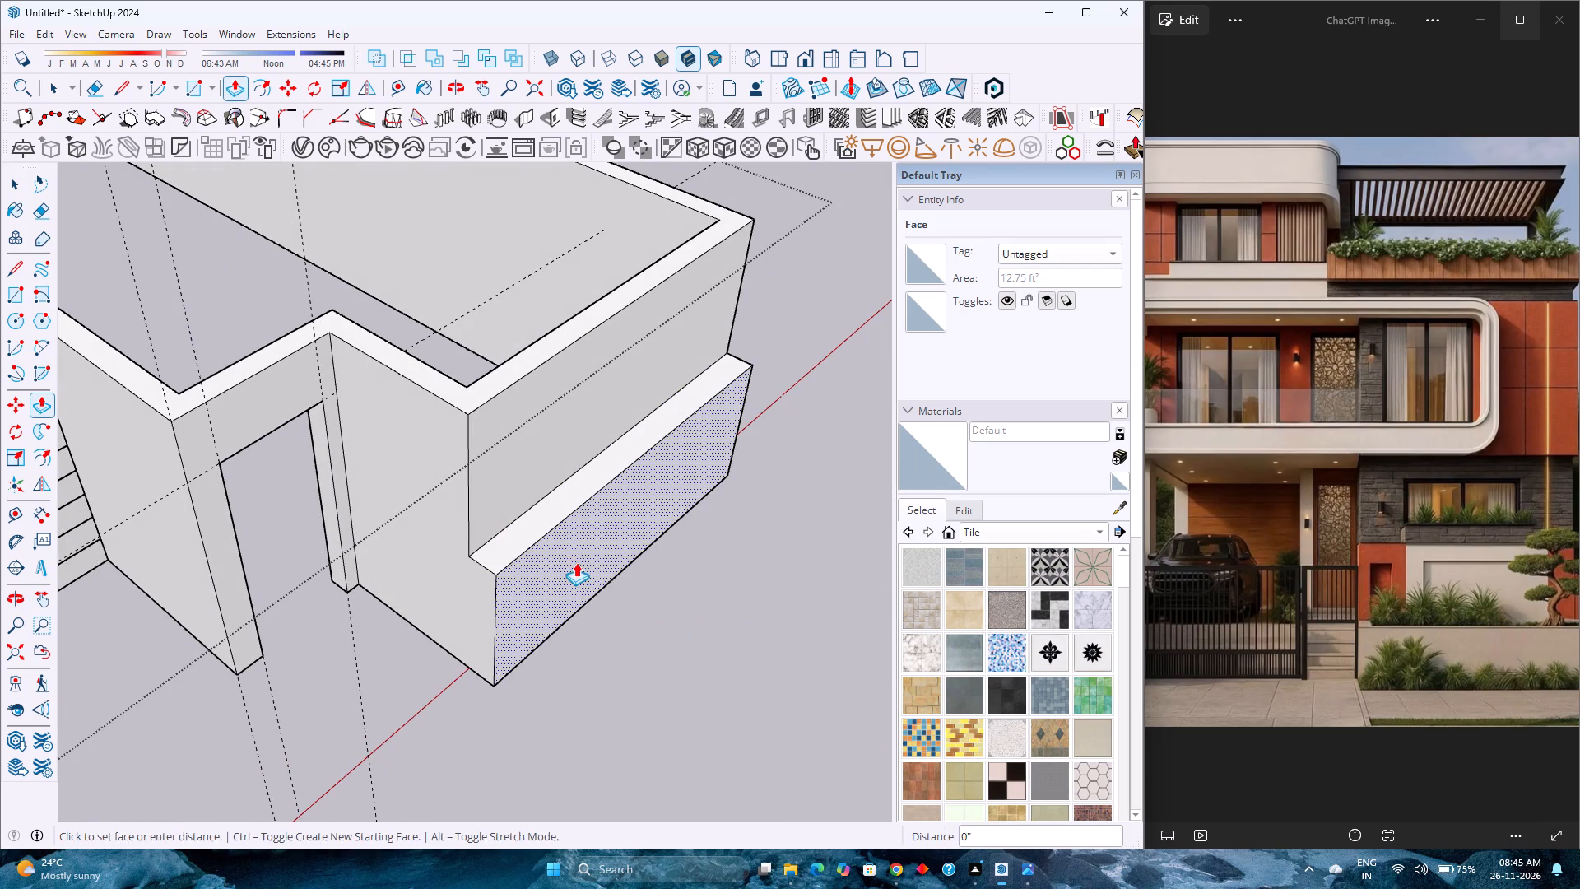
{"action": "key", "text": "3"}
{"action": "key", "text": "Return"}
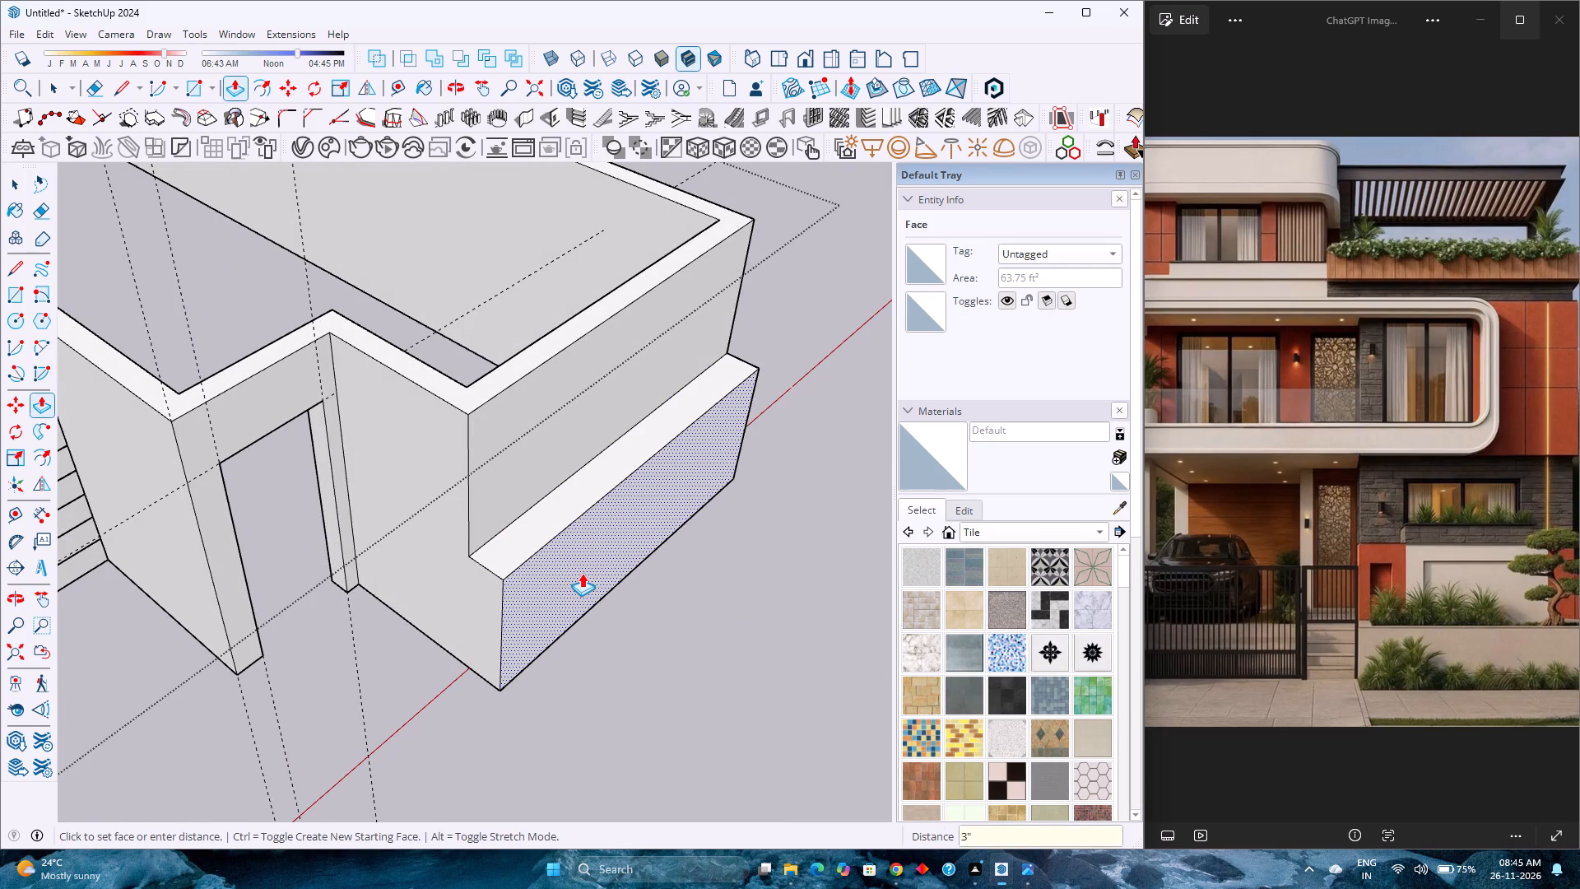
{"action": "scroll", "coordinate": [671, 611], "scroll_direction": "down", "scroll_amount": 3}
{"action": "middle_click_drag", "start_coordinate": [691, 653], "coordinate": [495, 472]}
{"action": "scroll", "coordinate": [504, 465], "scroll_direction": "up", "scroll_amount": 3}
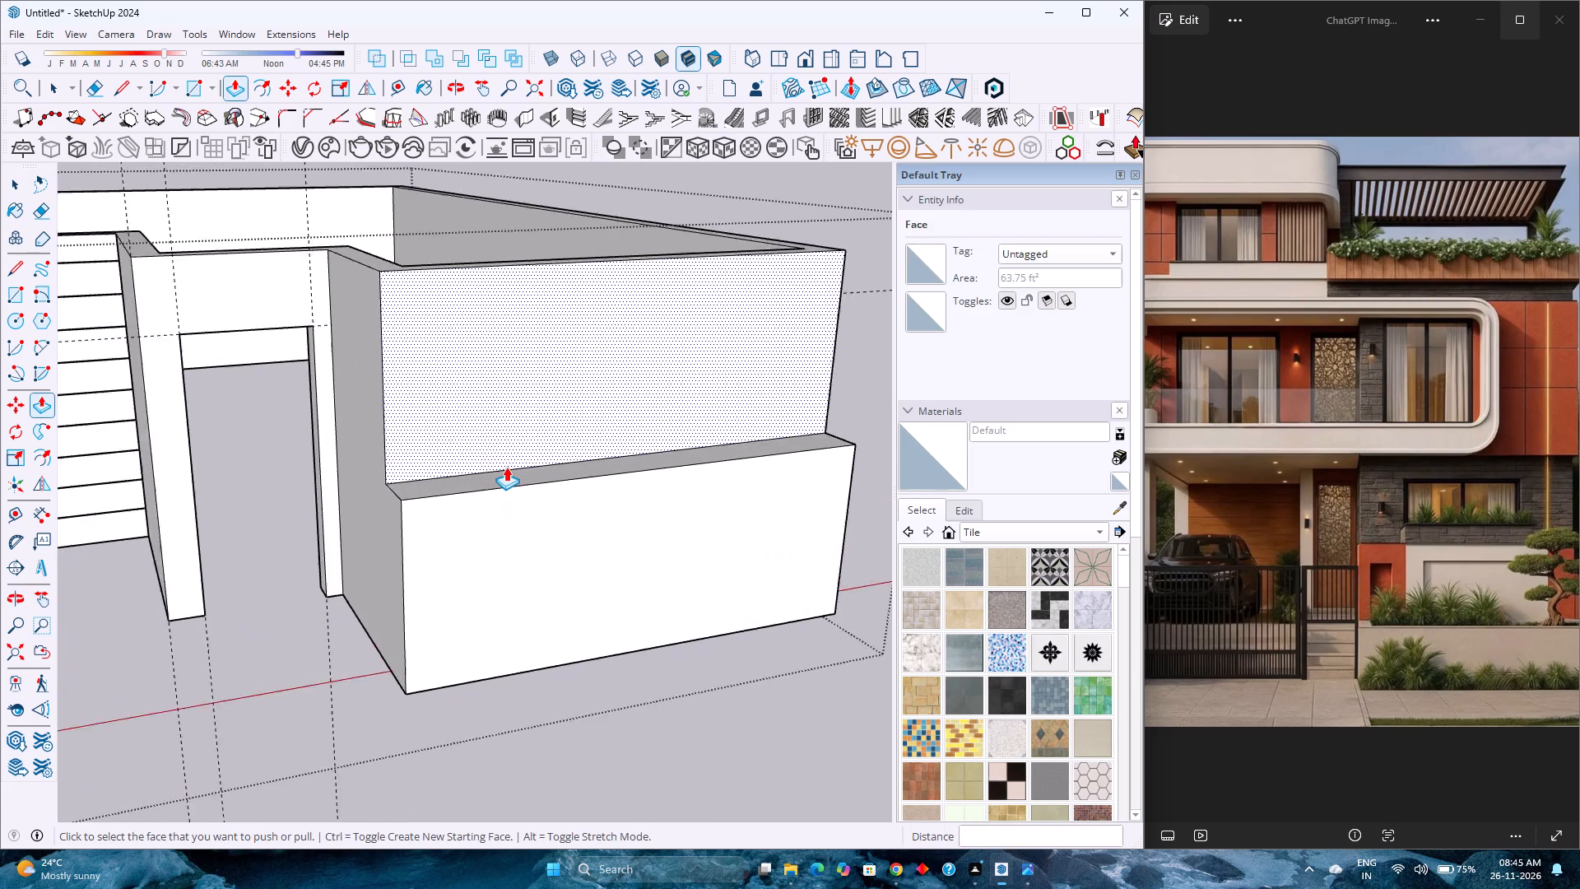
{"action": "scroll", "coordinate": [506, 467], "scroll_direction": "up", "scroll_amount": 6}
{"action": "key", "text": "space"}
Examine the stepped lower wall section and its ledge against the upper wall and the doorway.
{"action": "scroll", "coordinate": [506, 467], "scroll_direction": "down", "scroll_amount": 3}
{"action": "middle_click_drag", "start_coordinate": [523, 478], "coordinate": [664, 584], "text": "shift"}
{"action": "scroll", "coordinate": [652, 575], "scroll_direction": "down", "scroll_amount": 3}
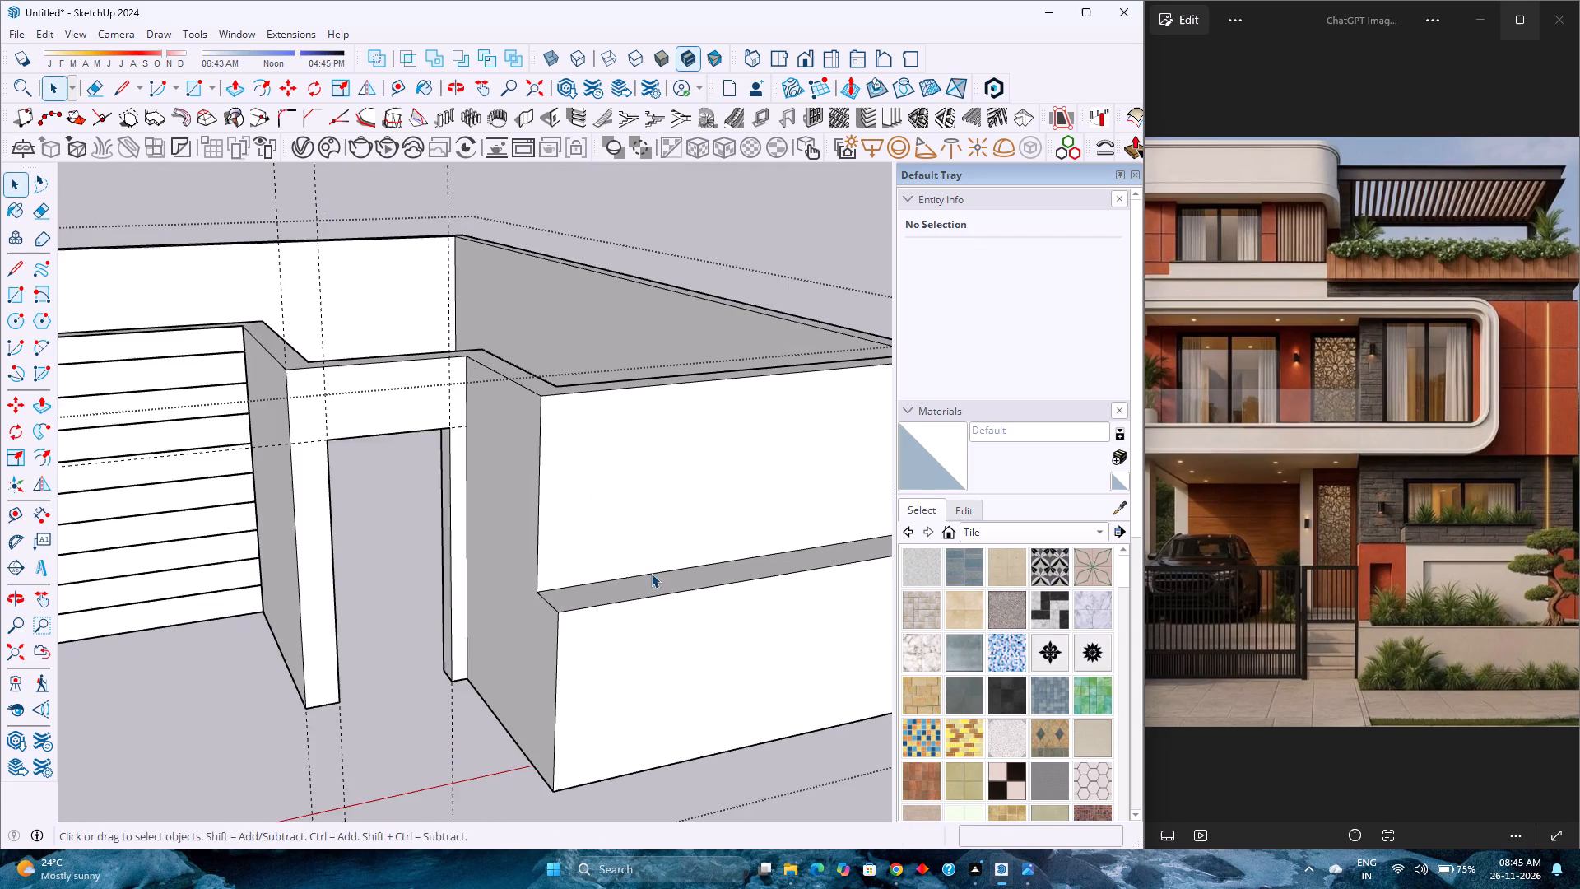
{"action": "middle_click_drag", "start_coordinate": [644, 572], "coordinate": [496, 514]}
{"action": "scroll", "coordinate": [495, 512], "scroll_direction": "down", "scroll_amount": 4}
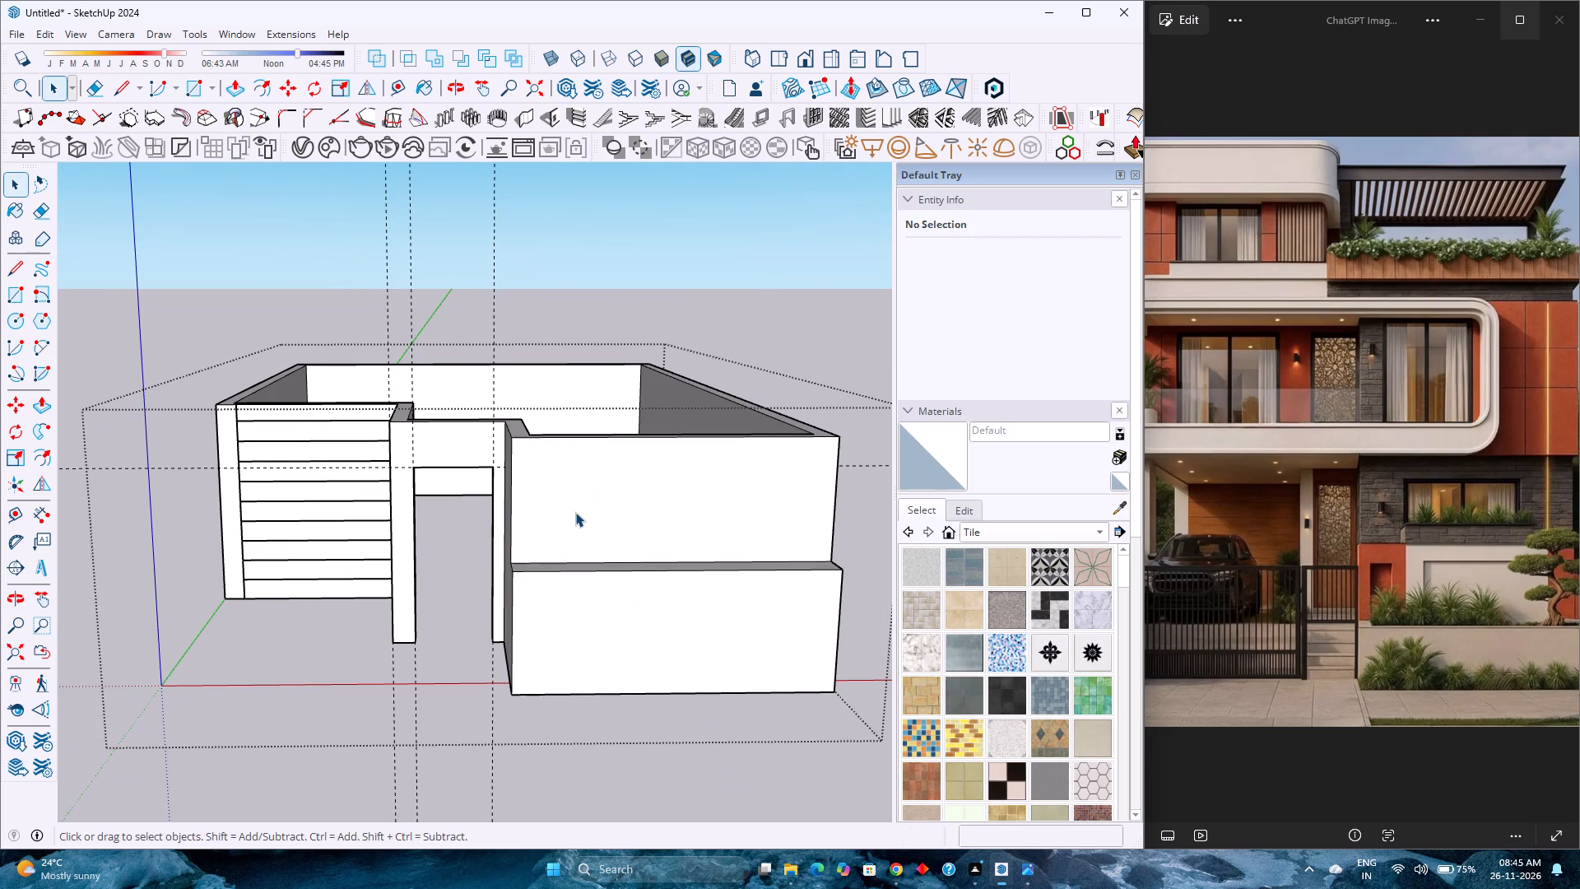
{"action": "scroll", "coordinate": [648, 444], "scroll_direction": "up", "scroll_amount": 4}
{"action": "scroll", "coordinate": [651, 439], "scroll_direction": "down", "scroll_amount": 3}
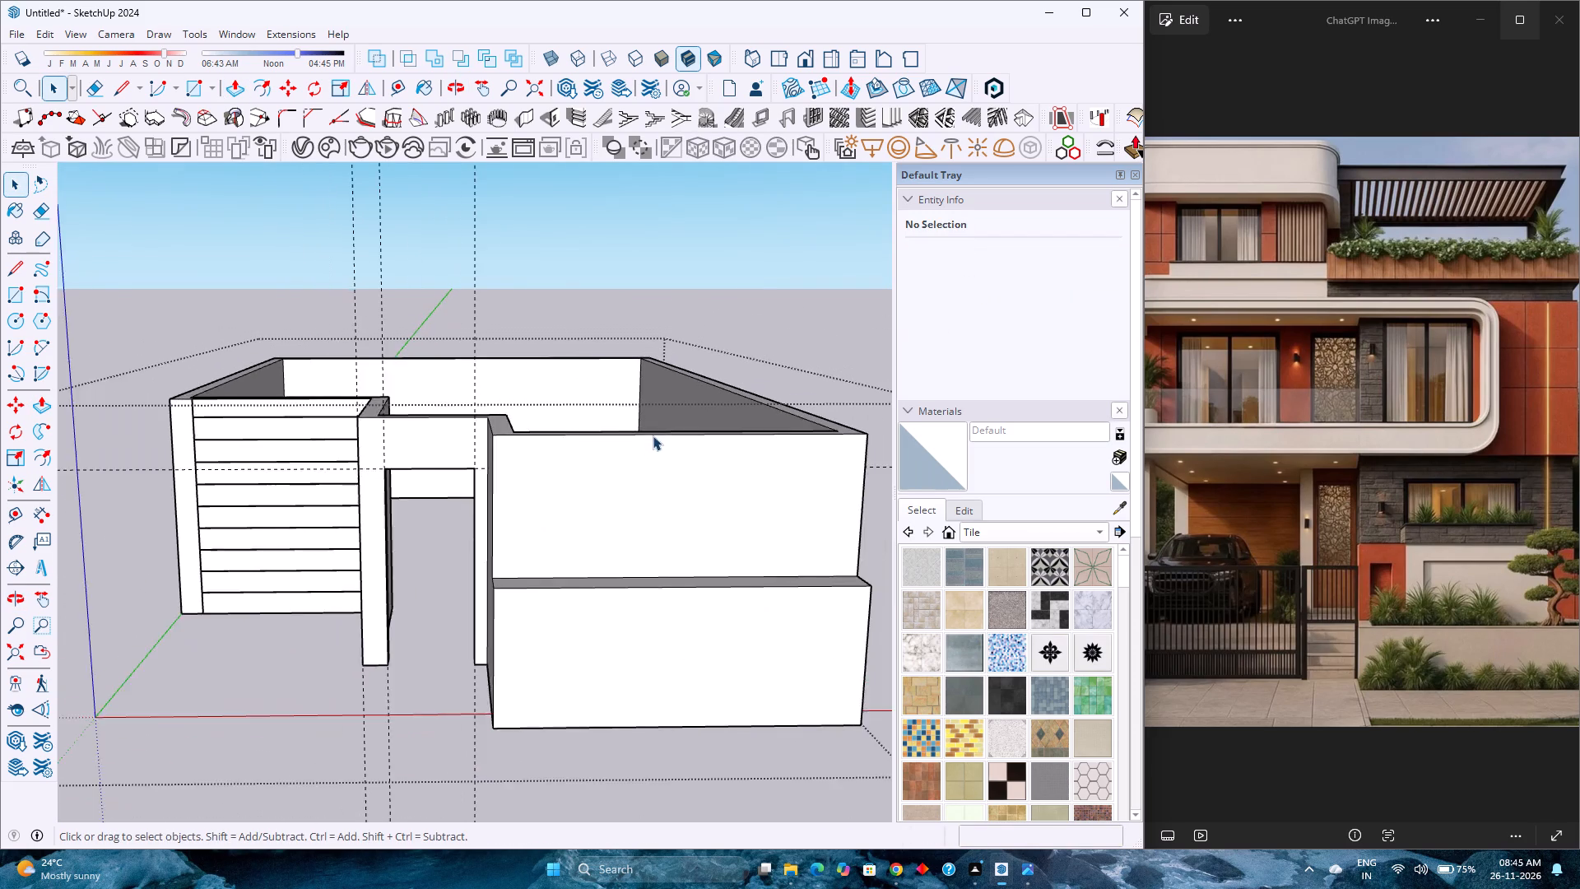
{"action": "scroll", "coordinate": [653, 435], "scroll_direction": "down", "scroll_amount": 7}
{"action": "scroll", "coordinate": [629, 493], "scroll_direction": "up", "scroll_amount": 6}
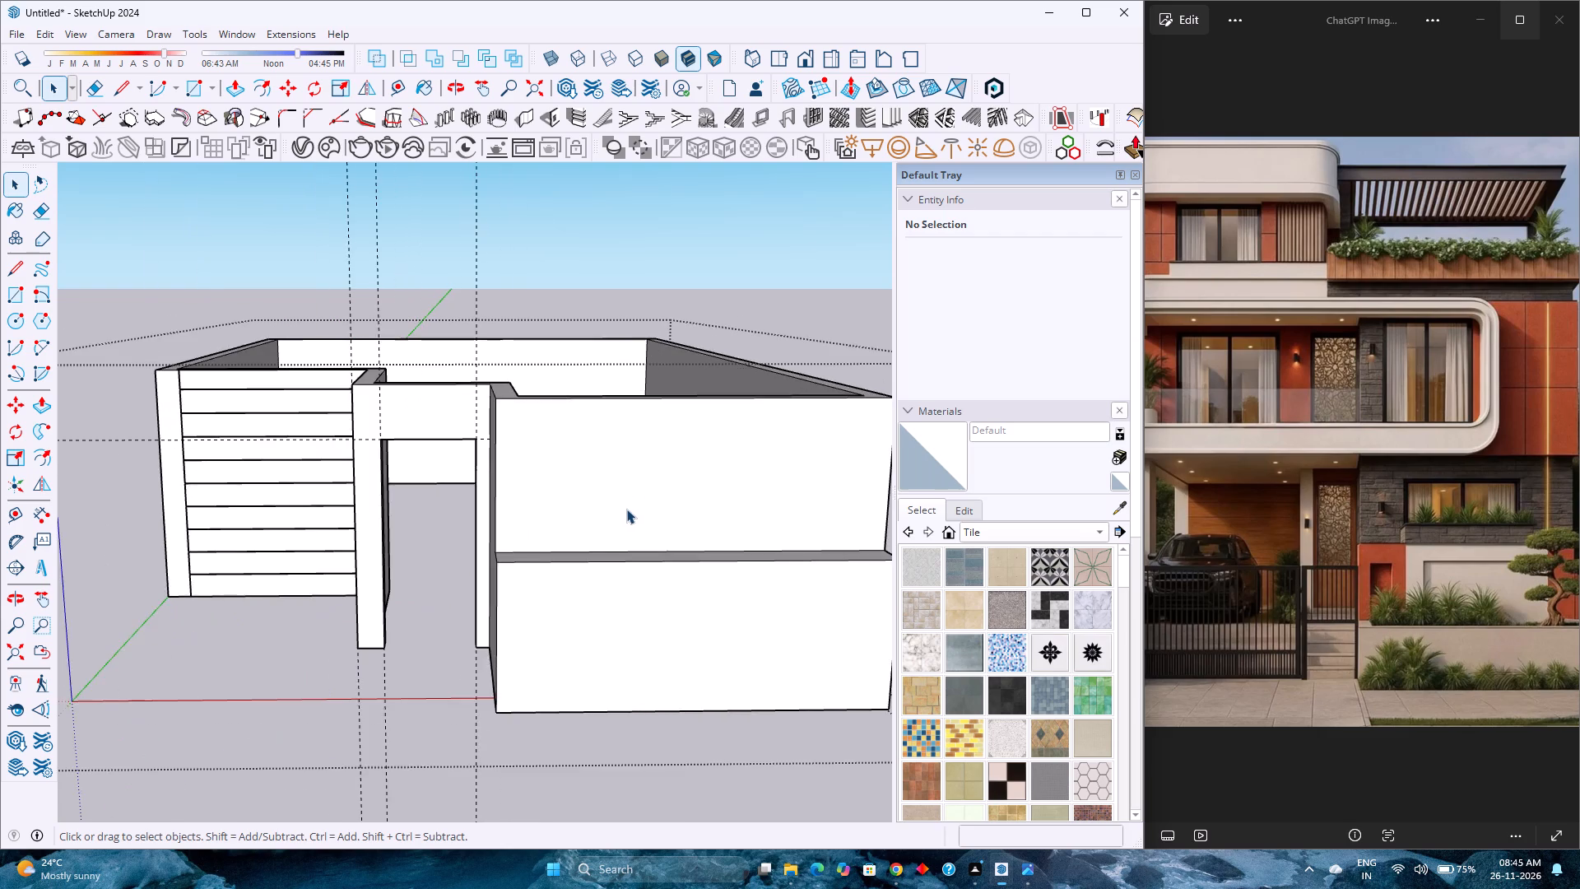
{"action": "scroll", "coordinate": [626, 509], "scroll_direction": "up", "scroll_amount": 1}
{"action": "middle_click_drag", "start_coordinate": [626, 509], "coordinate": [588, 511]}
Place a vertical guide on the wall face above the ledge, offset 2'6" from the edge nearest the doorway, and correct the offset to 2'.
{"action": "left_click", "coordinate": [395, 96]}
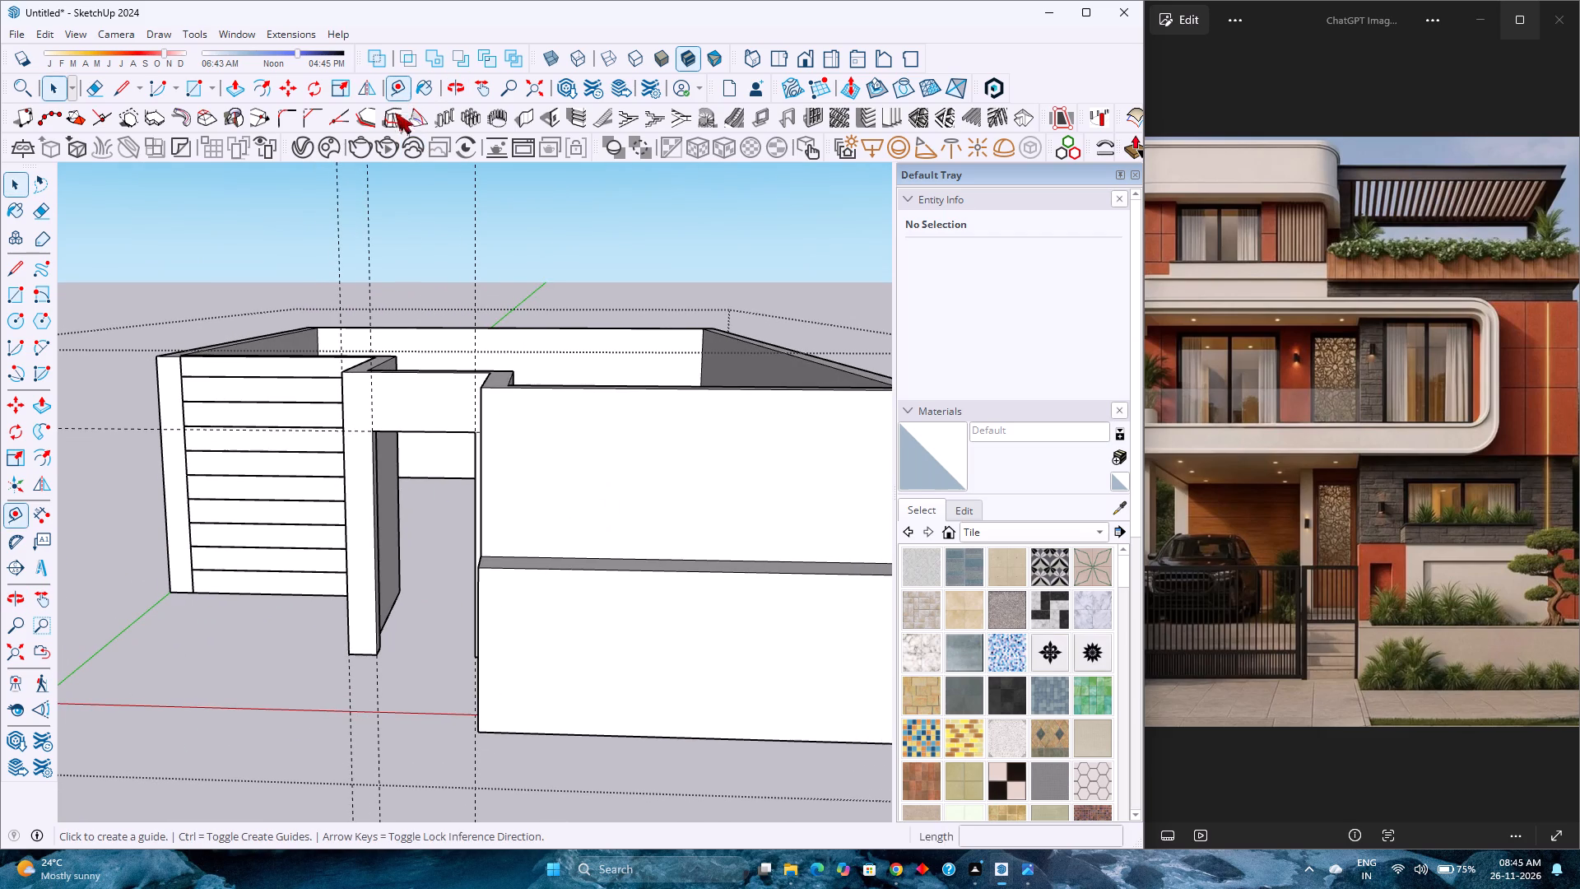
{"action": "middle_click_drag", "start_coordinate": [525, 538], "coordinate": [601, 567]}
{"action": "left_click", "coordinate": [484, 486]}
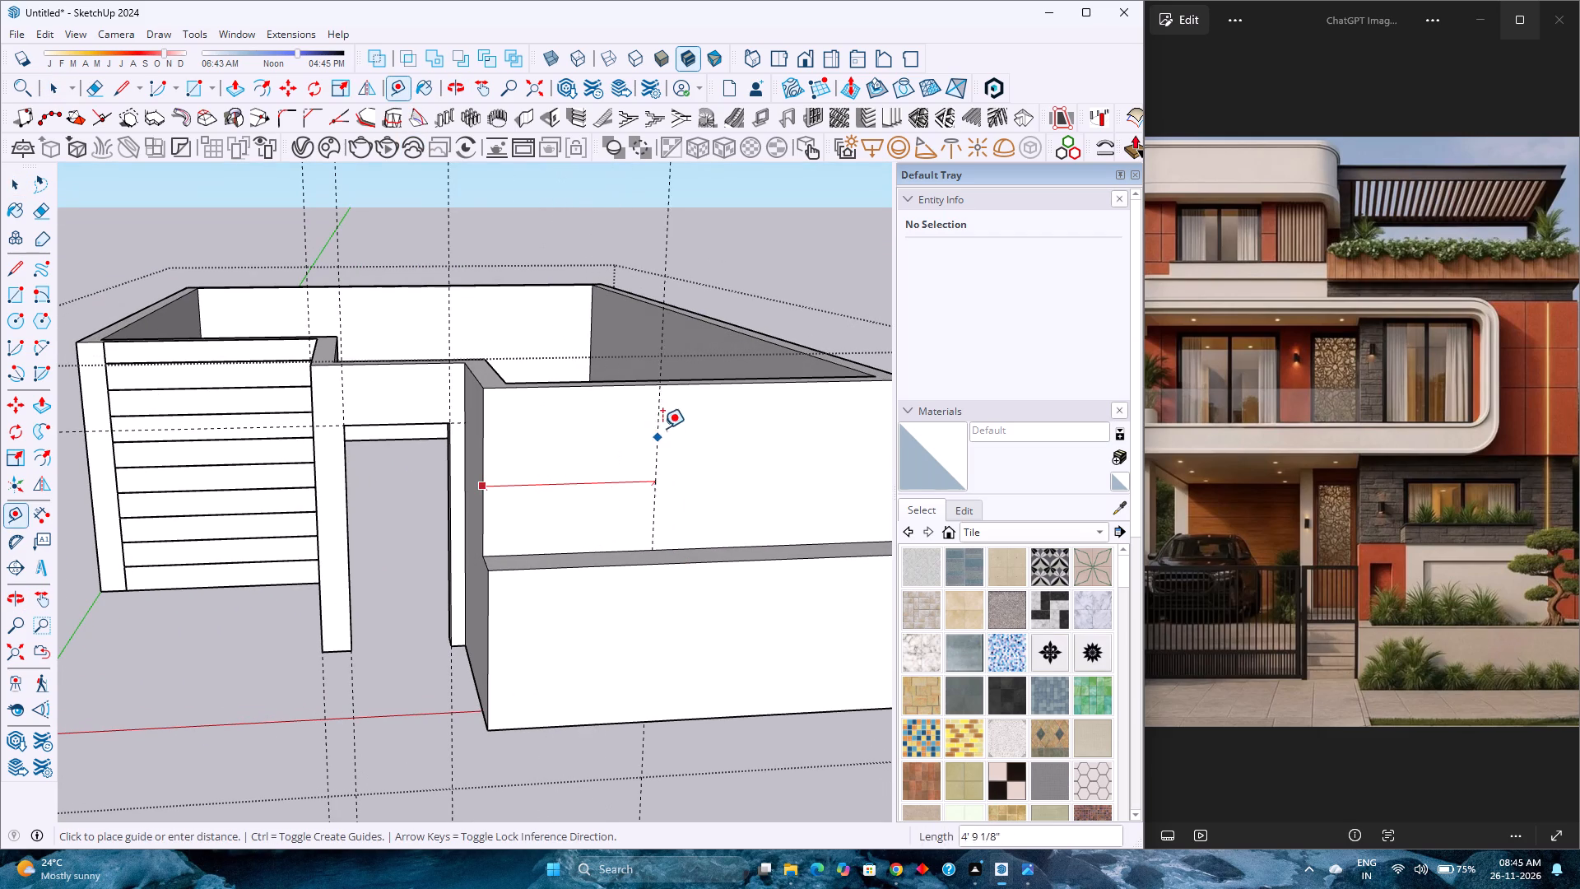
{"action": "scroll", "coordinate": [619, 519], "scroll_direction": "down", "scroll_amount": 3}
{"action": "middle_click_drag", "start_coordinate": [634, 510], "coordinate": [567, 556], "text": "shift"}
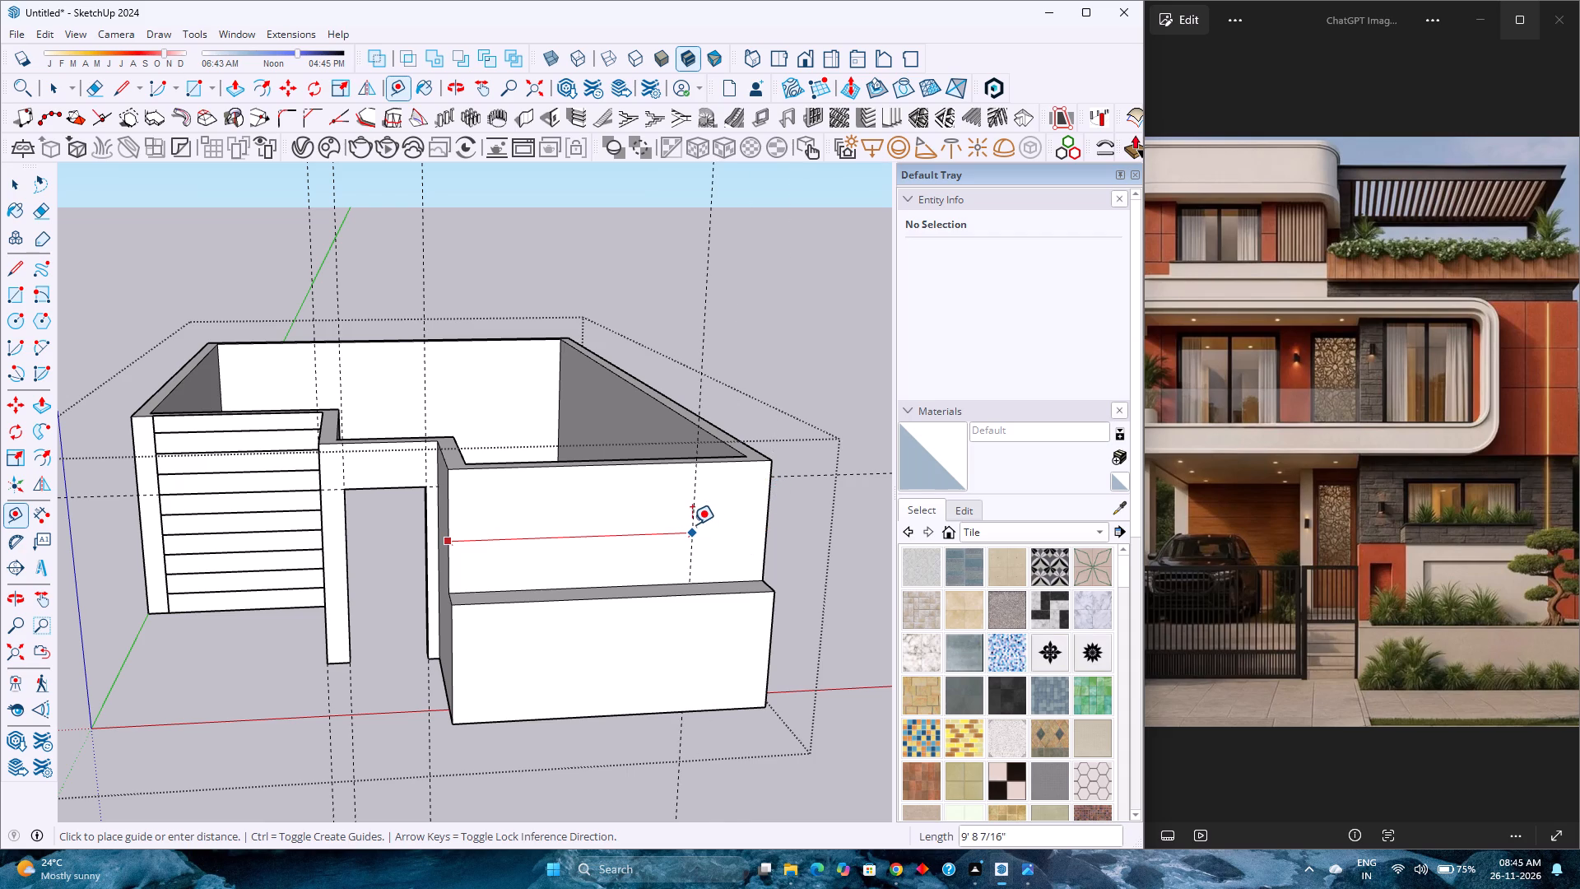
{"action": "scroll", "coordinate": [692, 524], "scroll_direction": "down", "scroll_amount": 2}
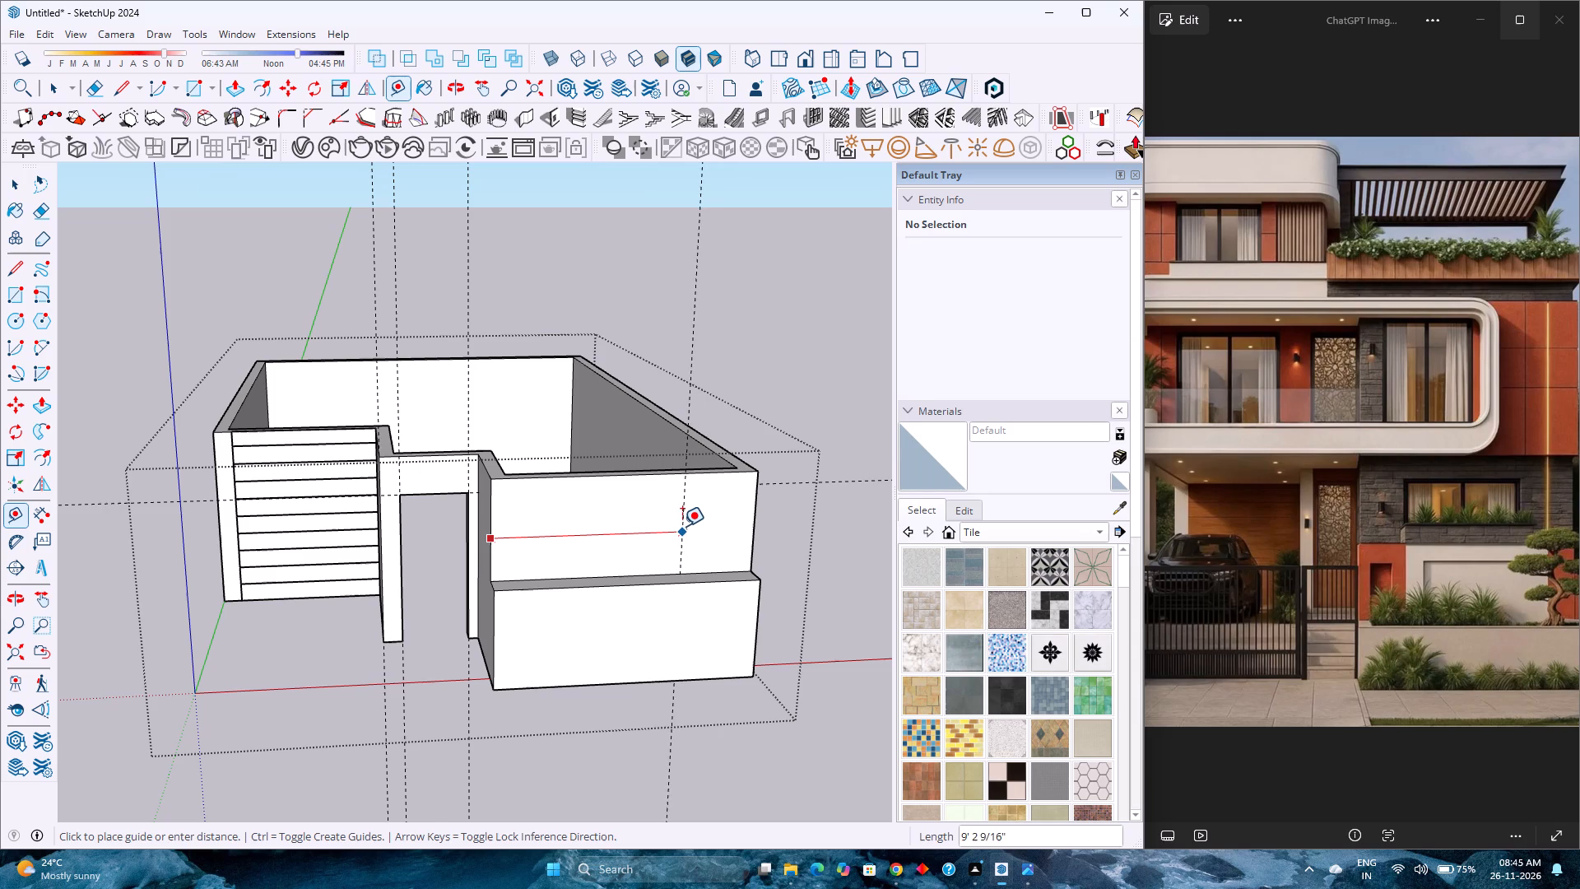
{"action": "scroll", "coordinate": [682, 526], "scroll_direction": "down", "scroll_amount": 2}
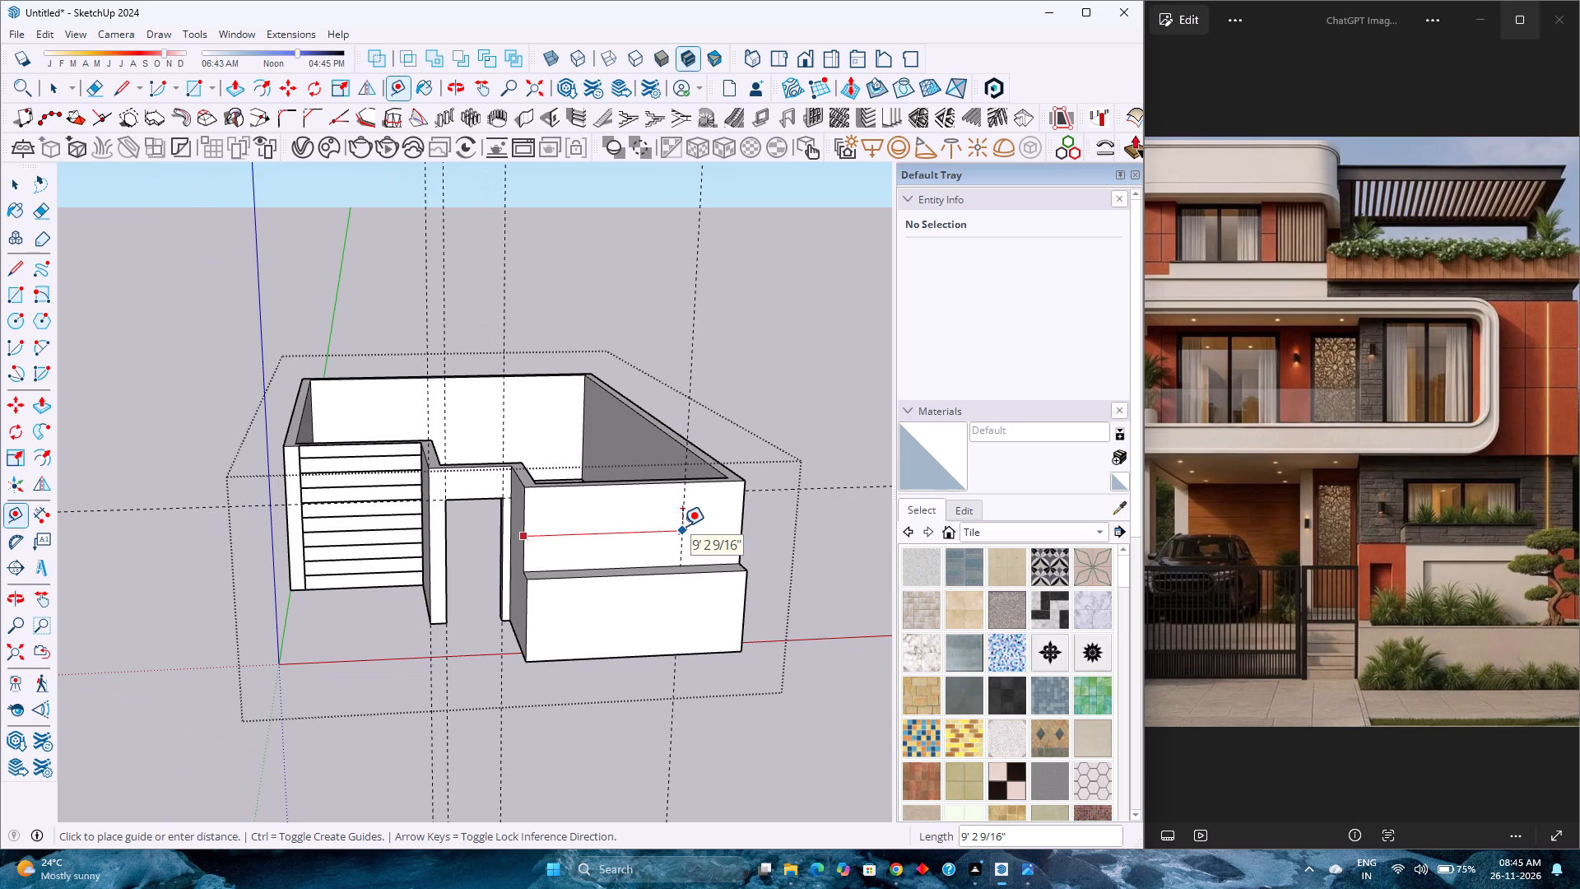
{"action": "scroll", "coordinate": [559, 546], "scroll_direction": "up", "scroll_amount": 3}
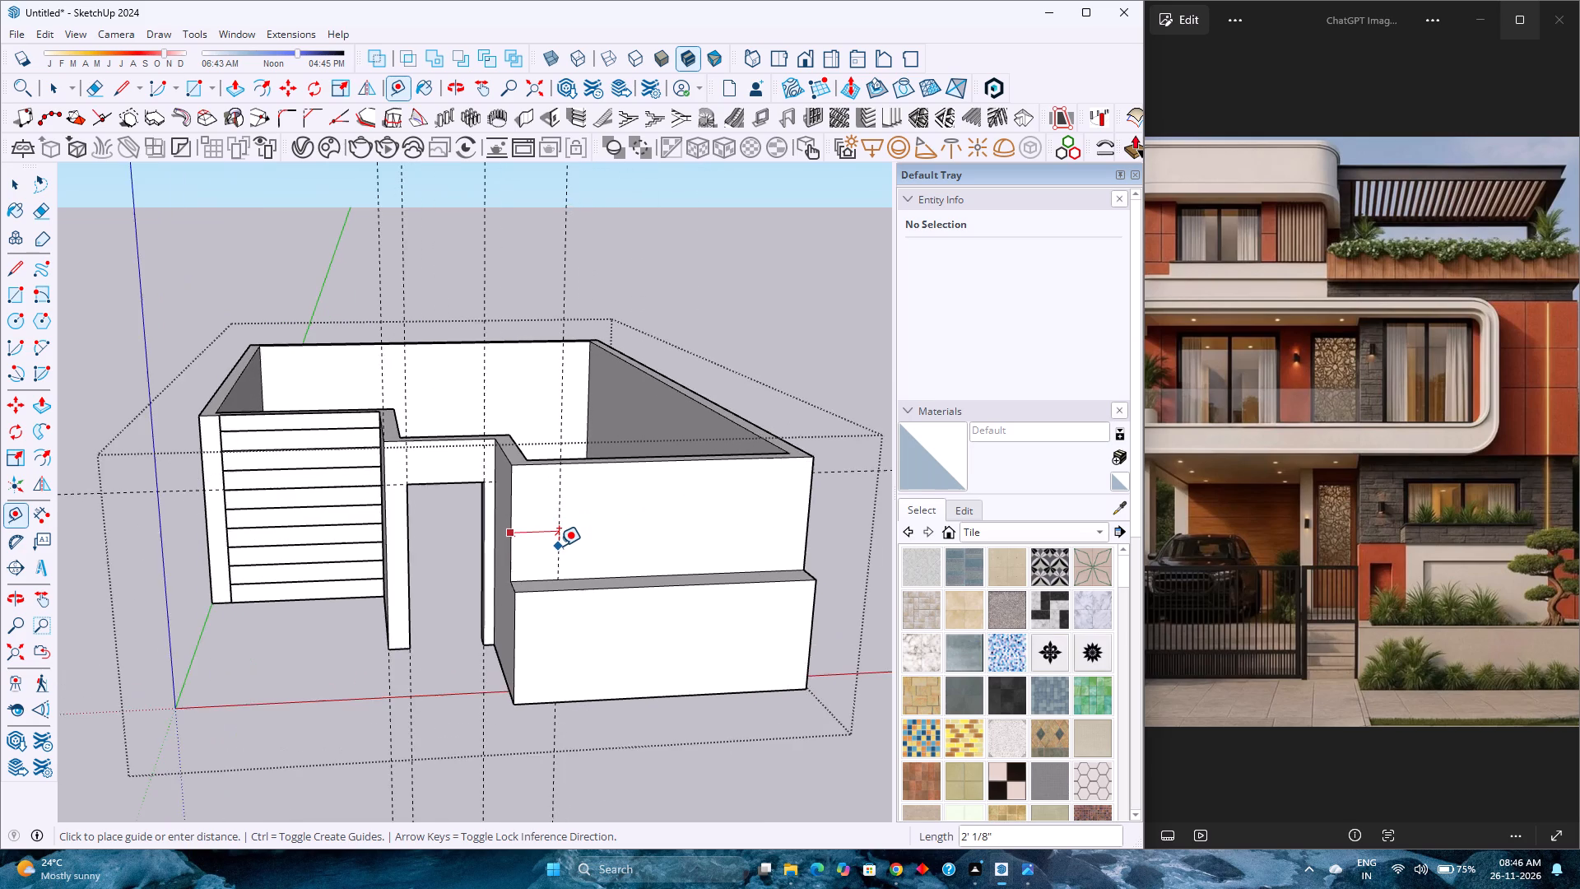
{"action": "scroll", "coordinate": [559, 546], "scroll_direction": "up", "scroll_amount": 6}
{"action": "type", "text": "2'6"}
{"action": "key", "text": "Return"}
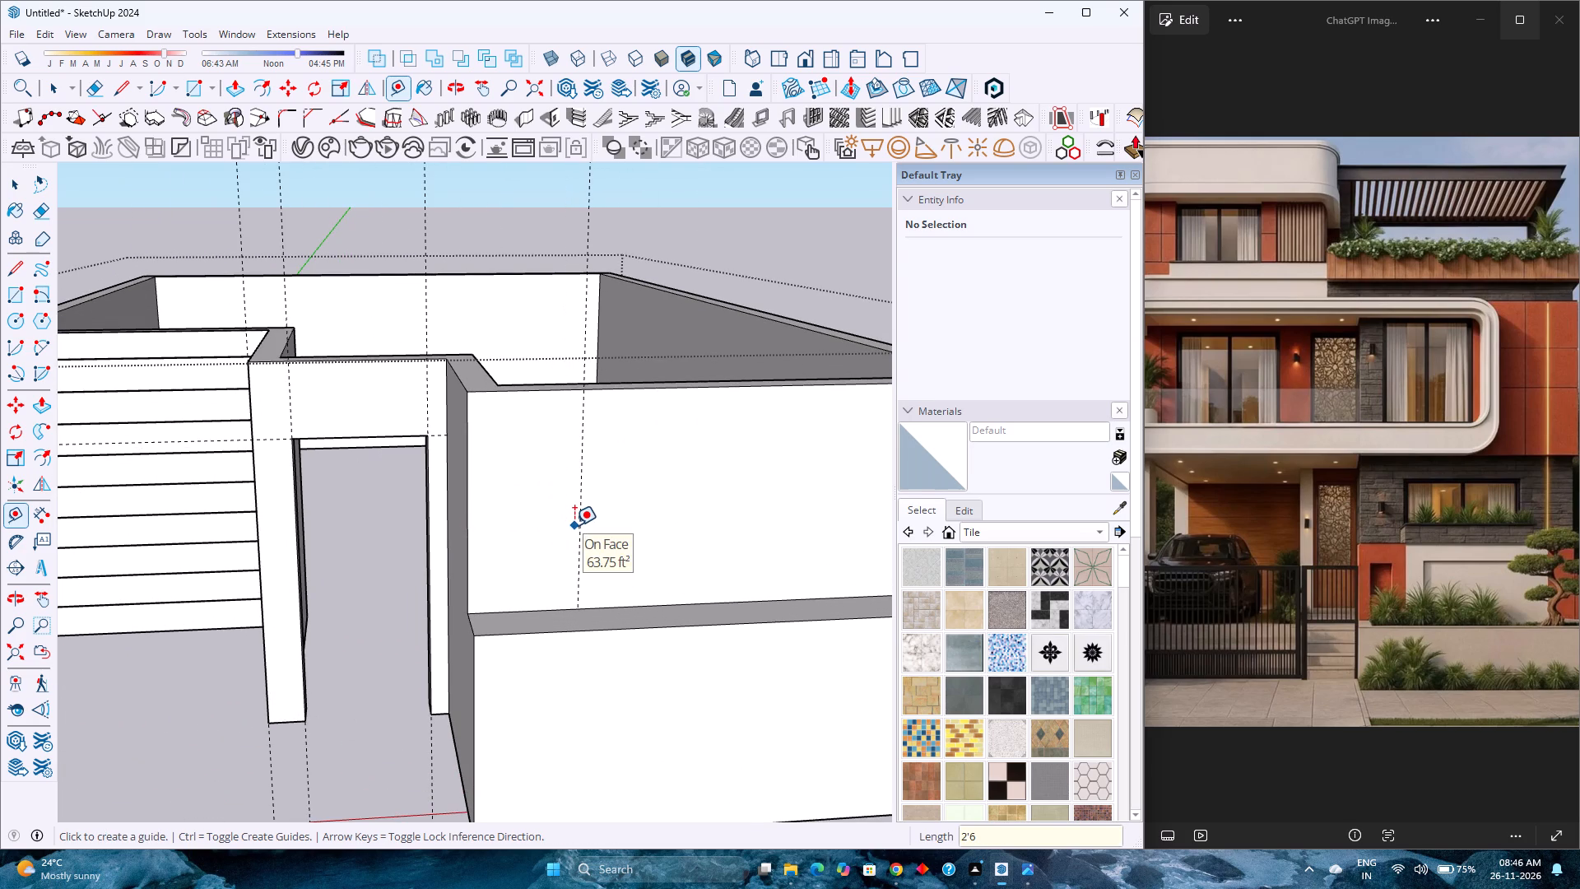
{"action": "type", "text": "2'"}
{"action": "key", "text": "Return"}
{"action": "middle_click_drag", "start_coordinate": [589, 525], "coordinate": [574, 524]}
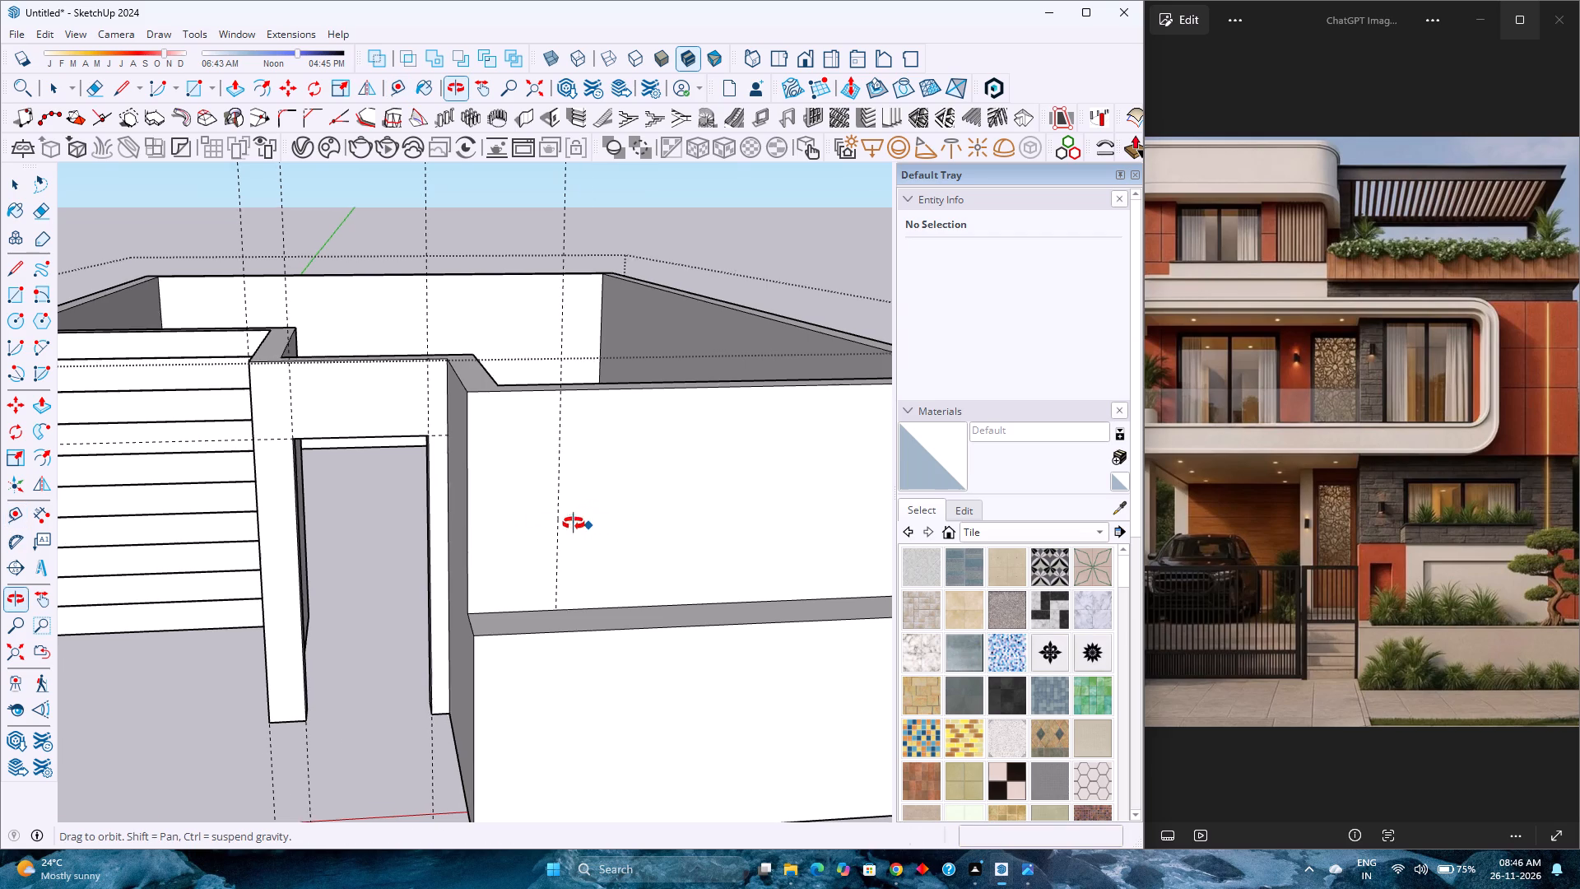
Undo the last offset correction of the vertical guide on the wall face above the ledge.
{"action": "middle_click_drag", "start_coordinate": [574, 524], "coordinate": [560, 463]}
{"action": "left_click", "coordinate": [555, 458]}
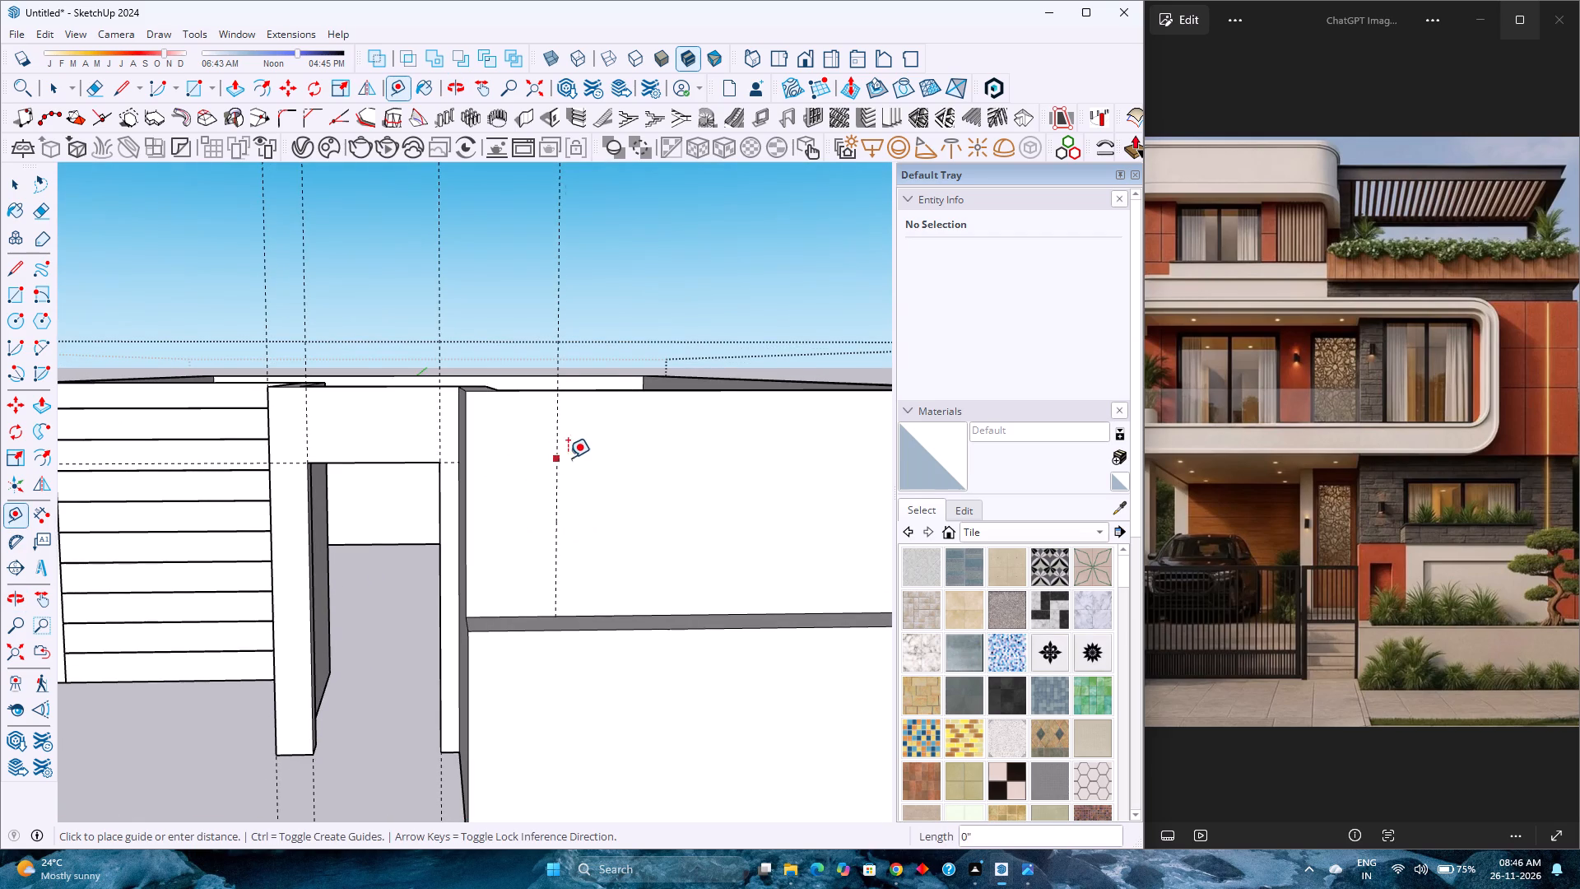
{"action": "scroll", "coordinate": [620, 455], "scroll_direction": "down", "scroll_amount": 6}
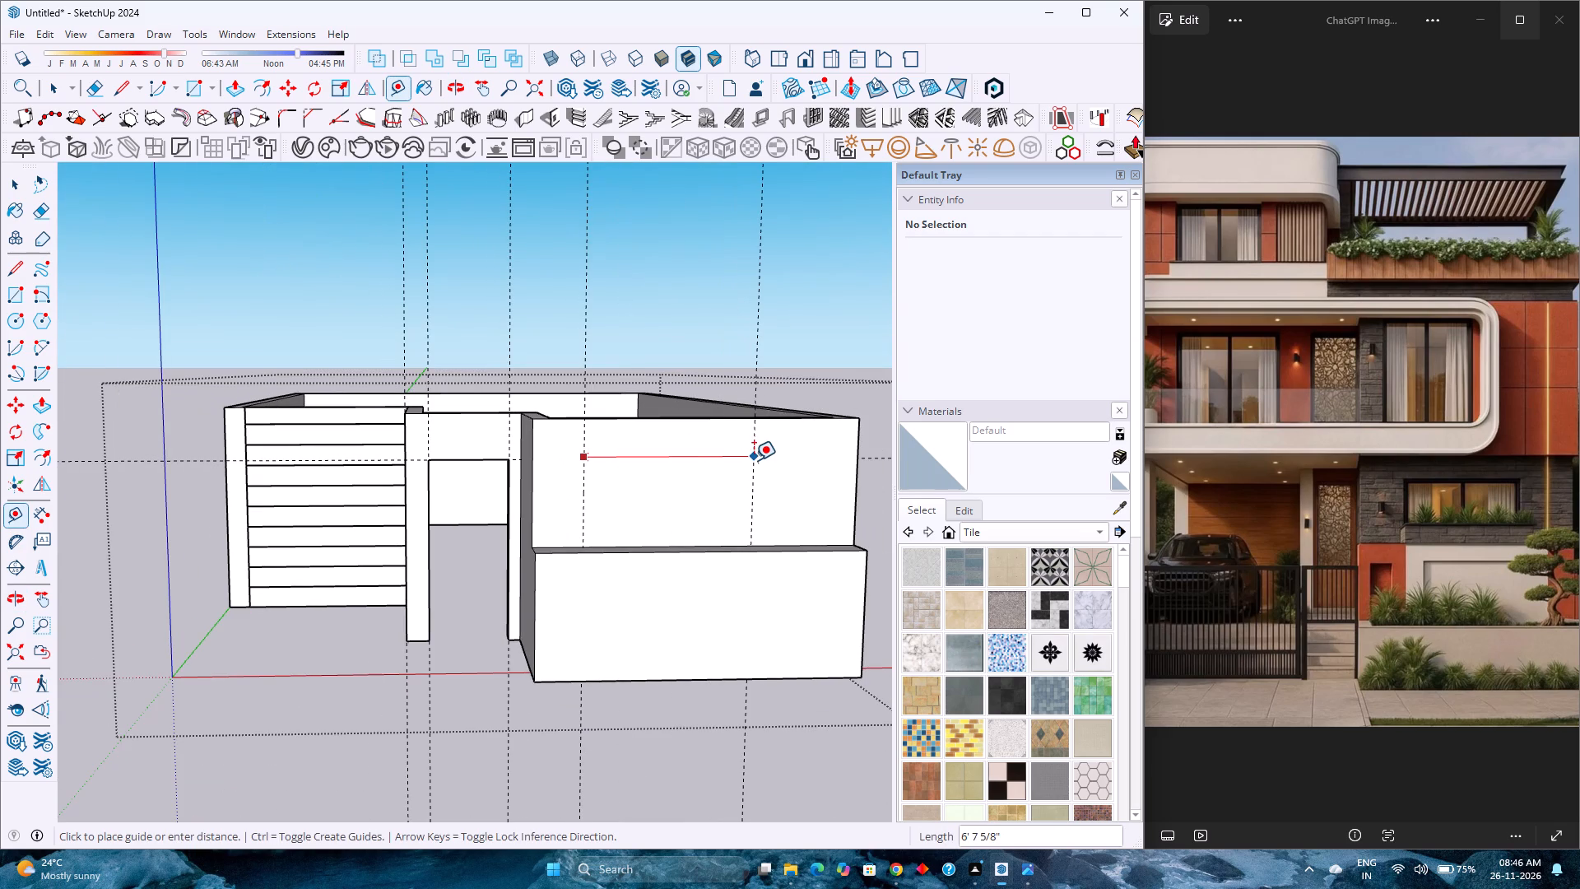
{"action": "key", "text": "ctrl+z"}
{"action": "key", "text": "ctrl+z"}
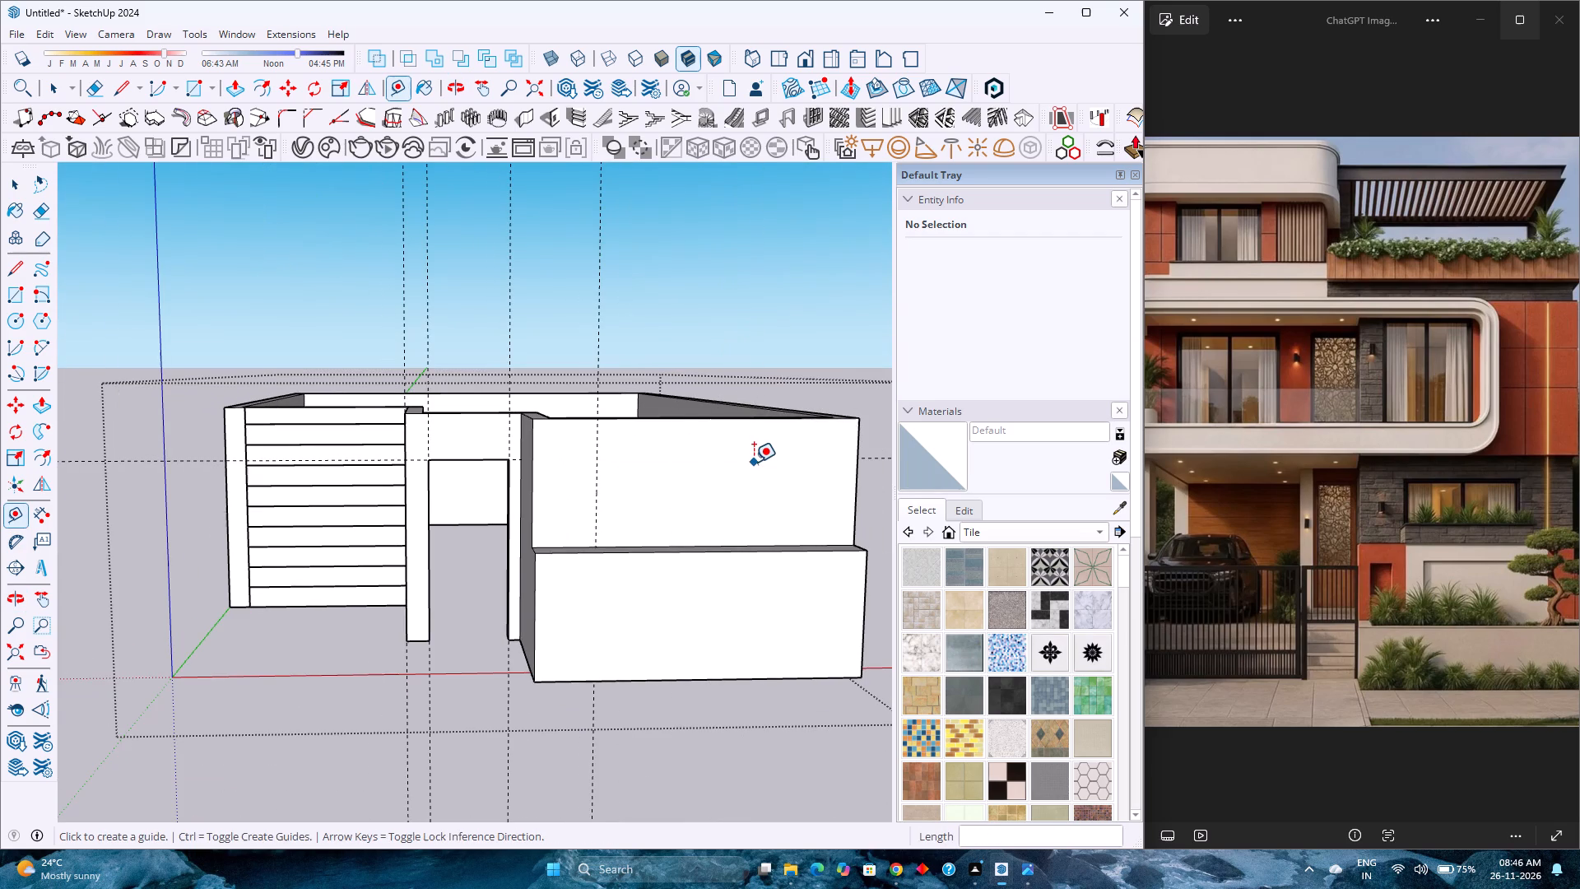
Place a second vertical guide on the wall above the ledge, 7' from the first one and away from the doorway.
{"action": "left_click", "coordinate": [594, 463]}
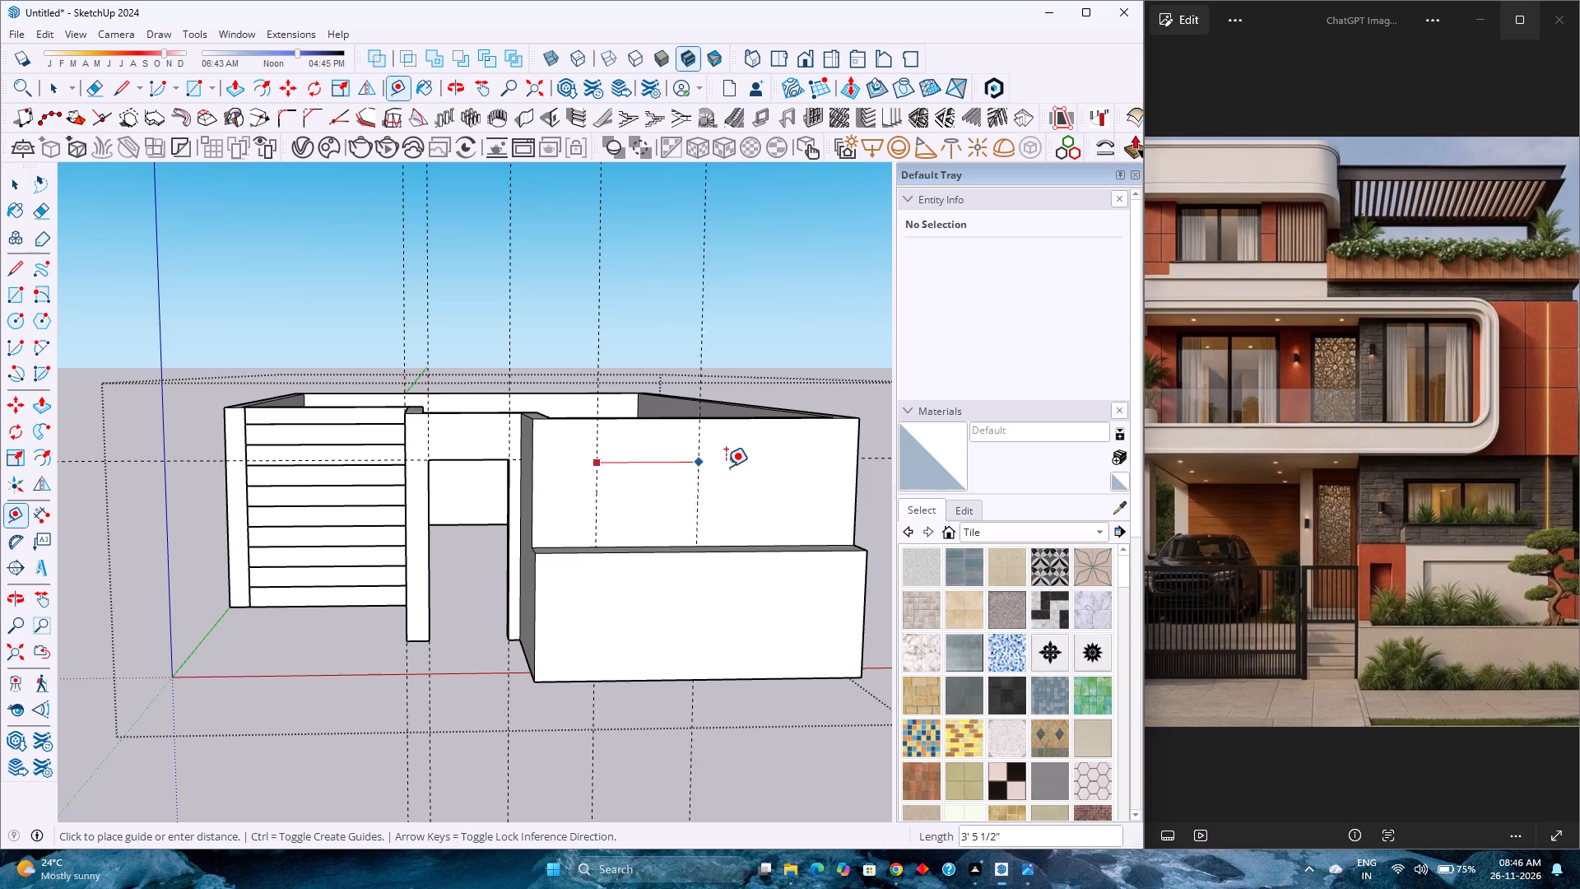
{"action": "scroll", "coordinate": [747, 463], "scroll_direction": "down", "scroll_amount": 2}
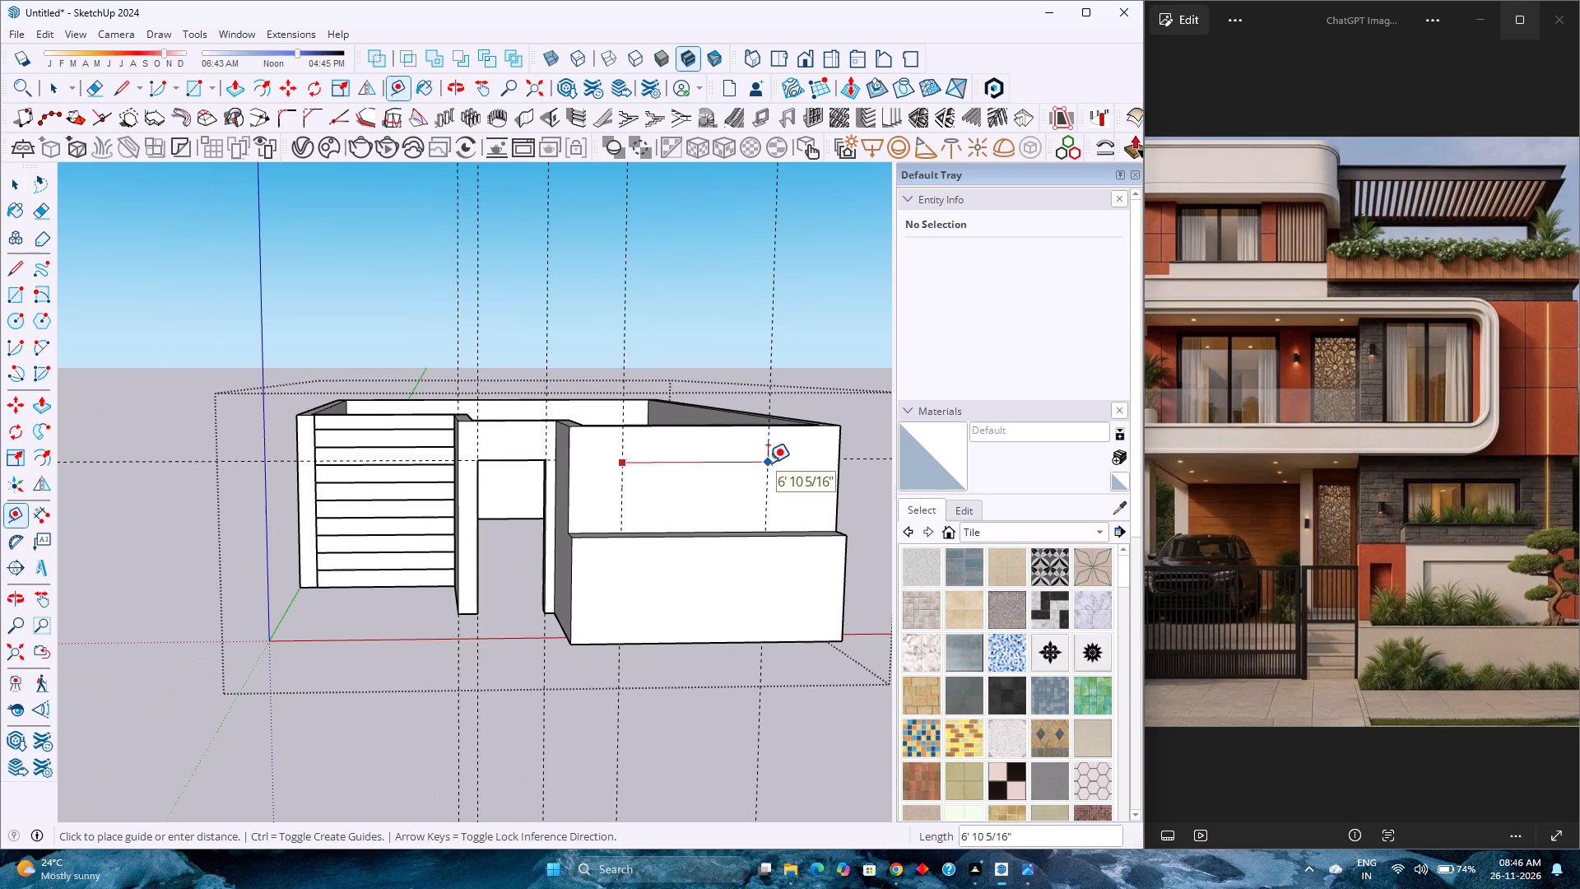
{"action": "key", "text": "7"}
{"action": "key", "text": "apostrophe"}
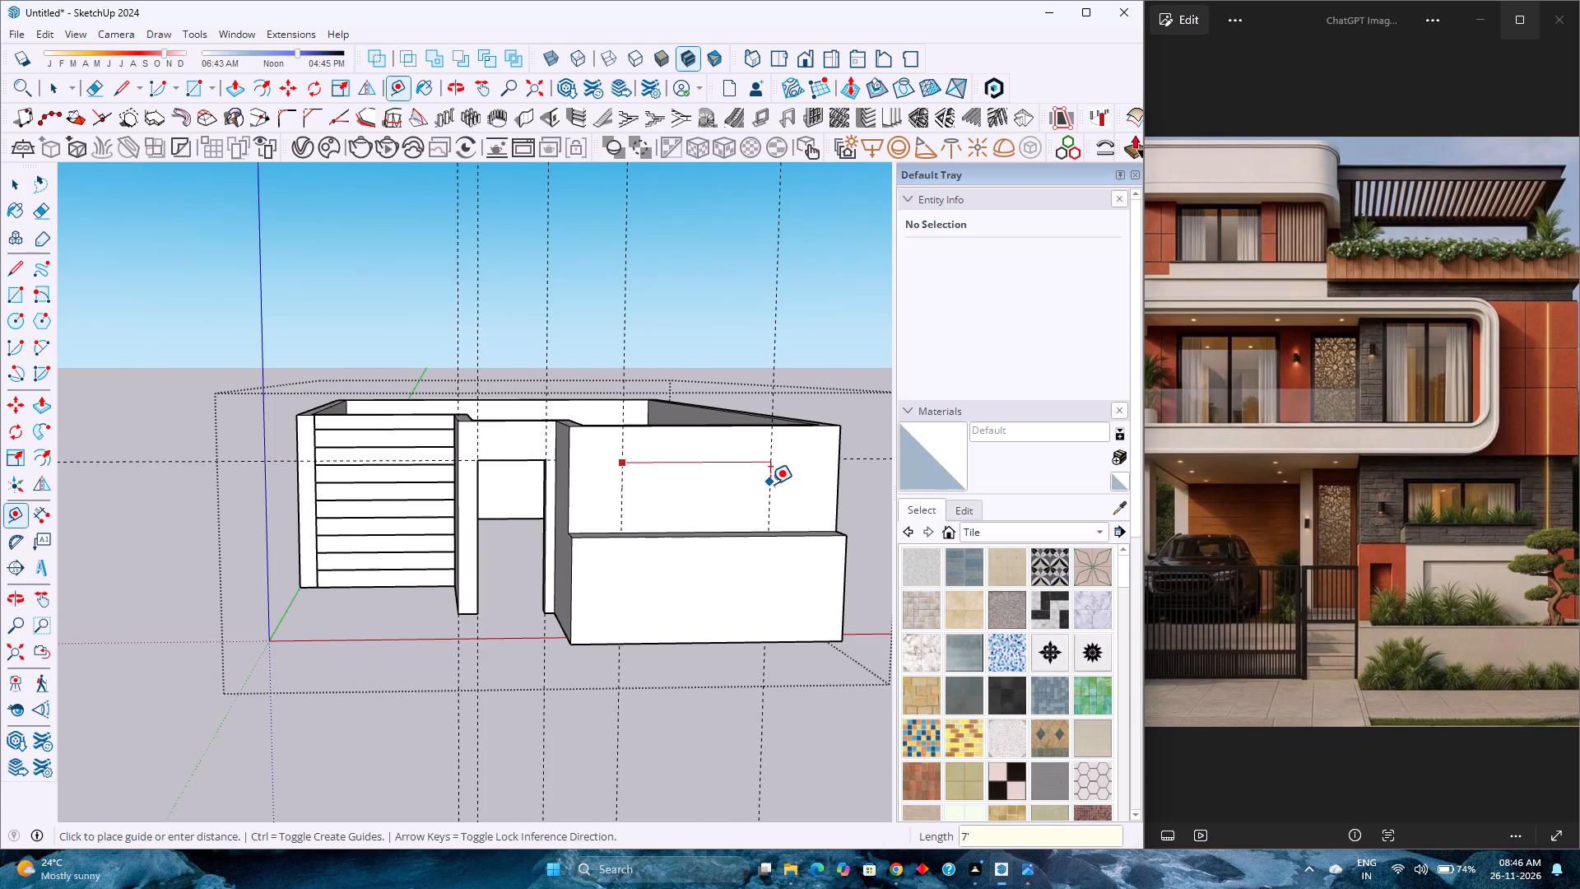
{"action": "key", "text": "Return"}
{"action": "middle_click", "coordinate": [735, 500]}
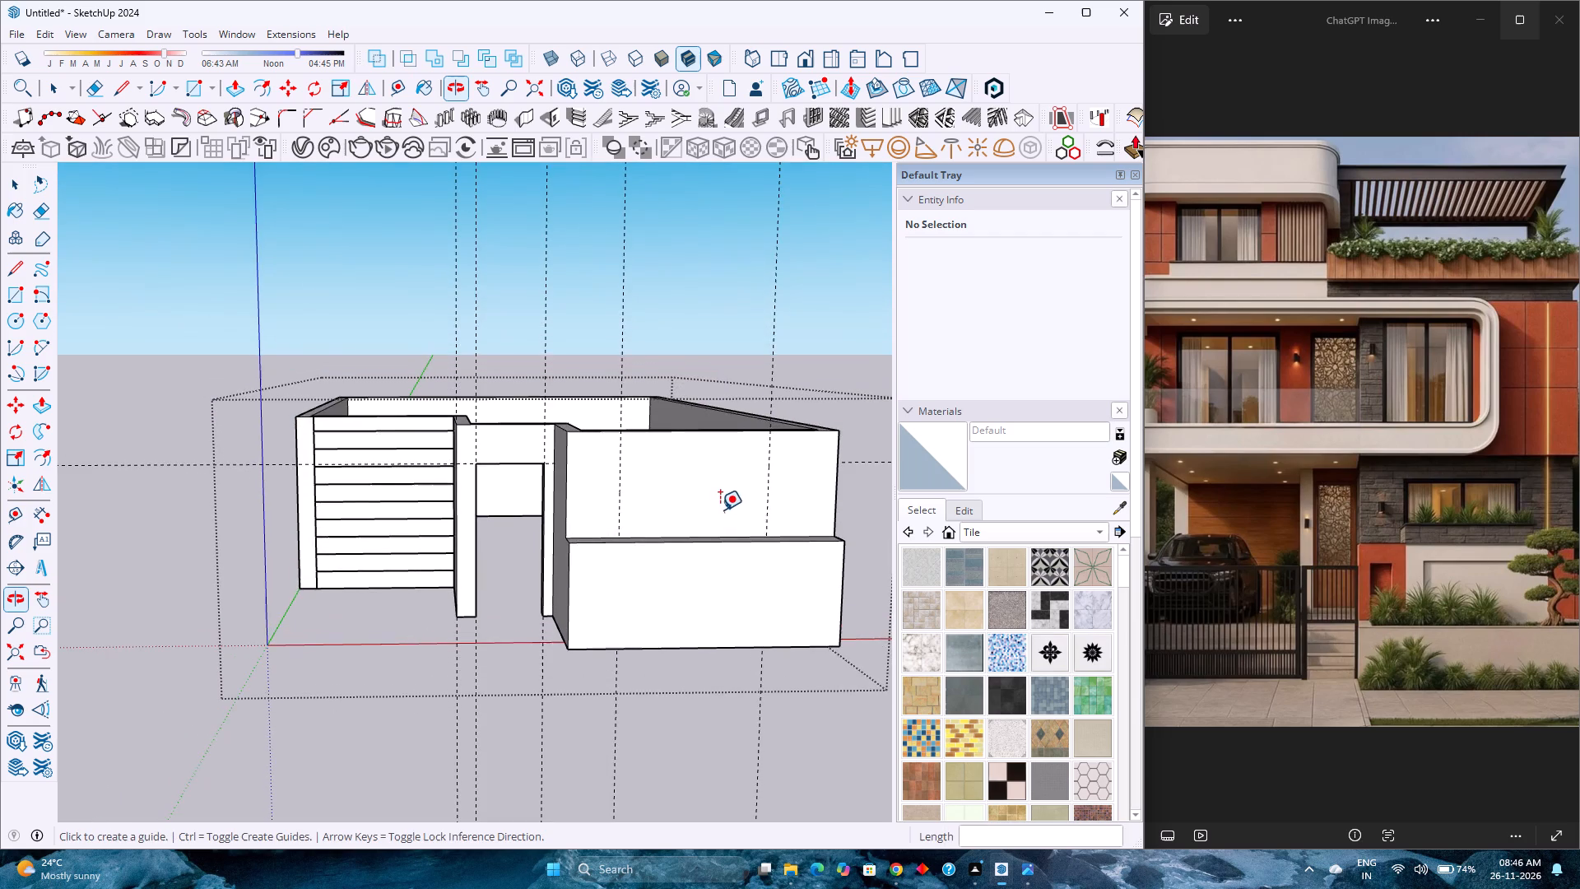
Place a horizontal guide 1'2" below the top edge of the projecting front wall, and correct the offset to 1'6".
{"action": "scroll", "coordinate": [687, 518], "scroll_direction": "up", "scroll_amount": 5}
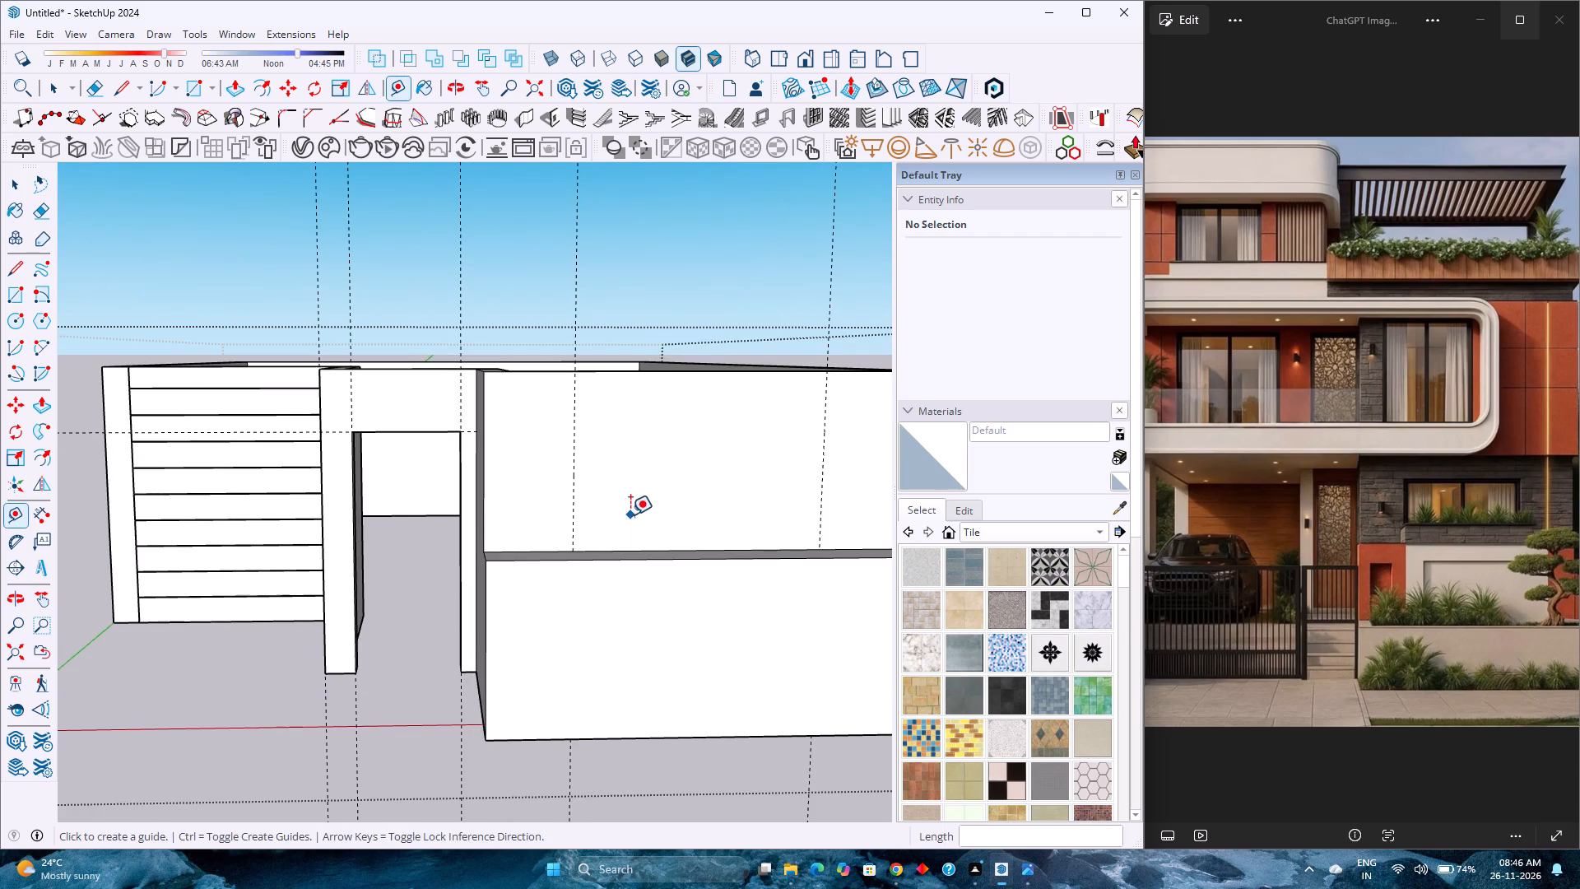
{"action": "left_click", "coordinate": [651, 375]}
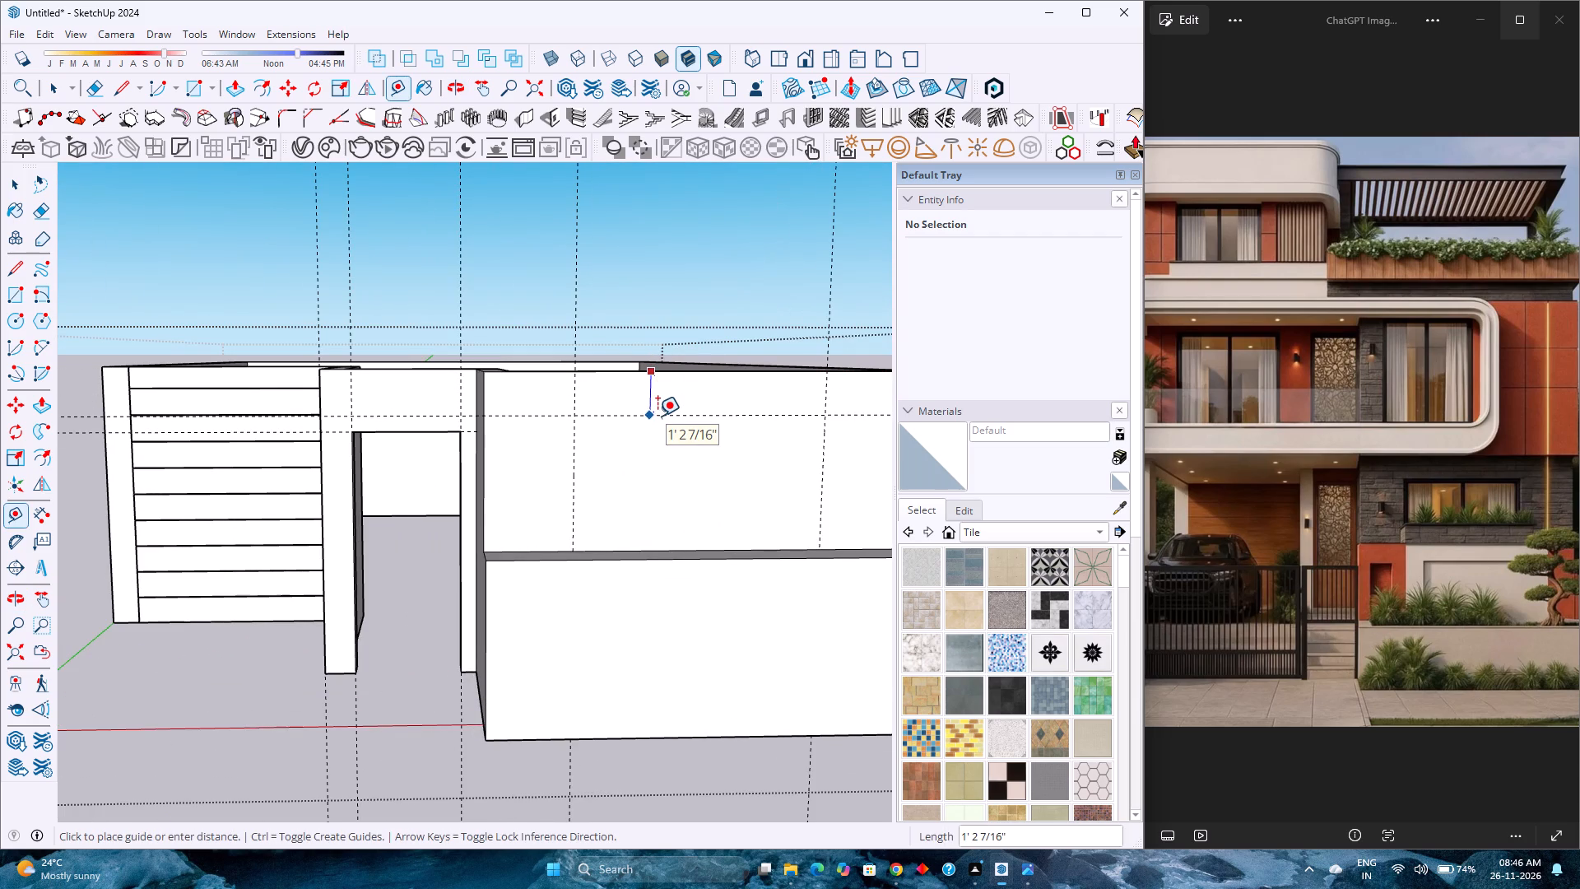
{"action": "type", "text": "1'2"}
{"action": "key", "text": "Return"}
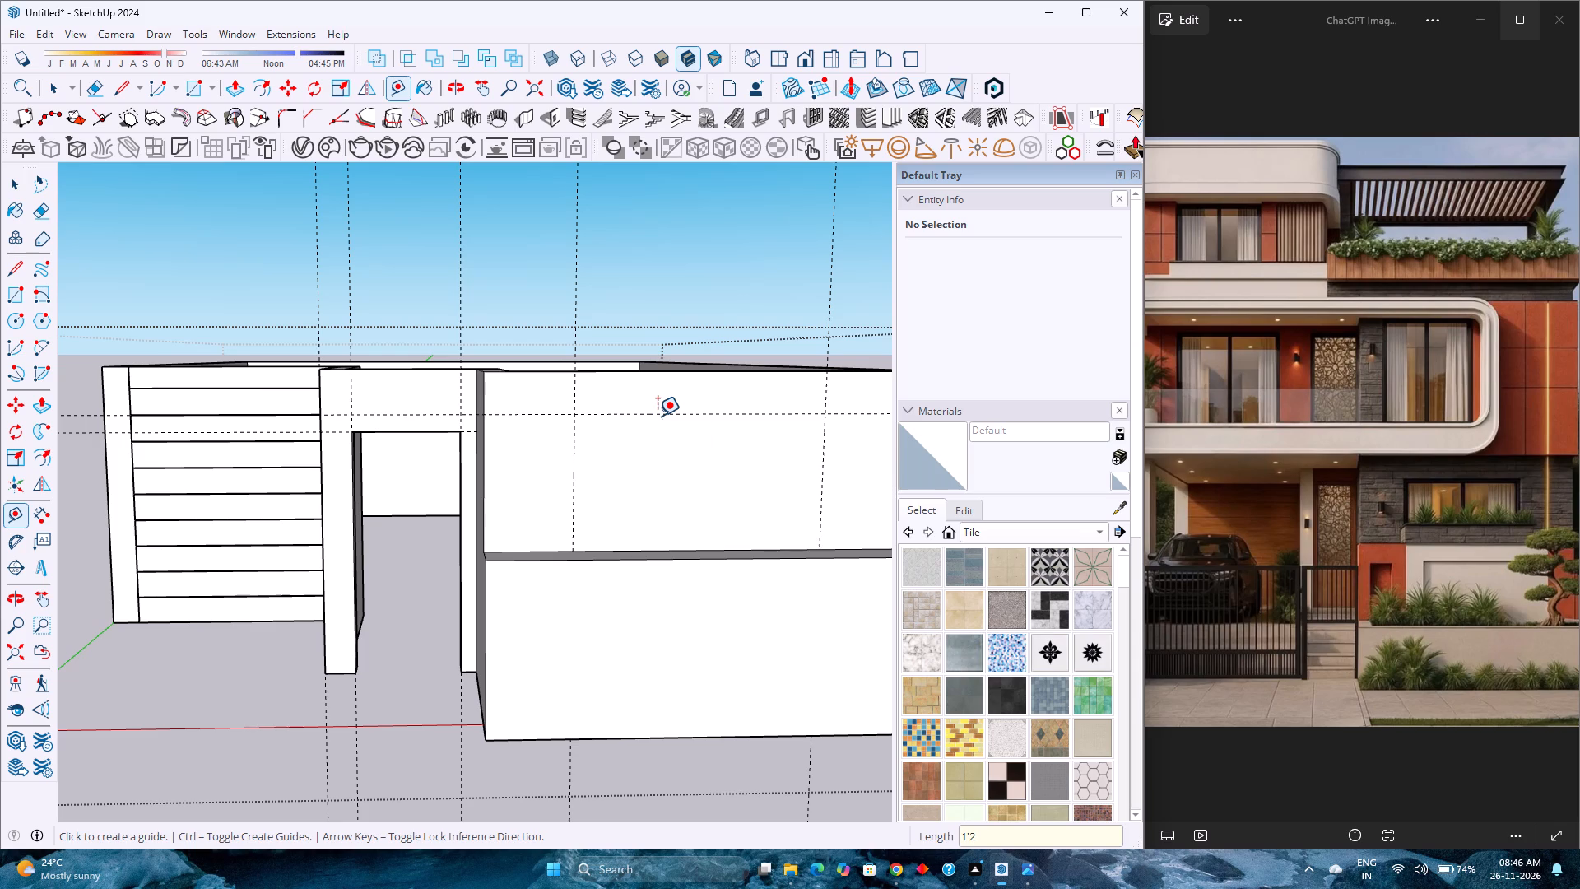
{"action": "type", "text": "1'6"}
{"action": "key", "text": "Return"}
Place a second horizontal guide 2'6" below the first one on the wall face above the ledge.
{"action": "scroll", "coordinate": [662, 433], "scroll_direction": "down", "scroll_amount": 1}
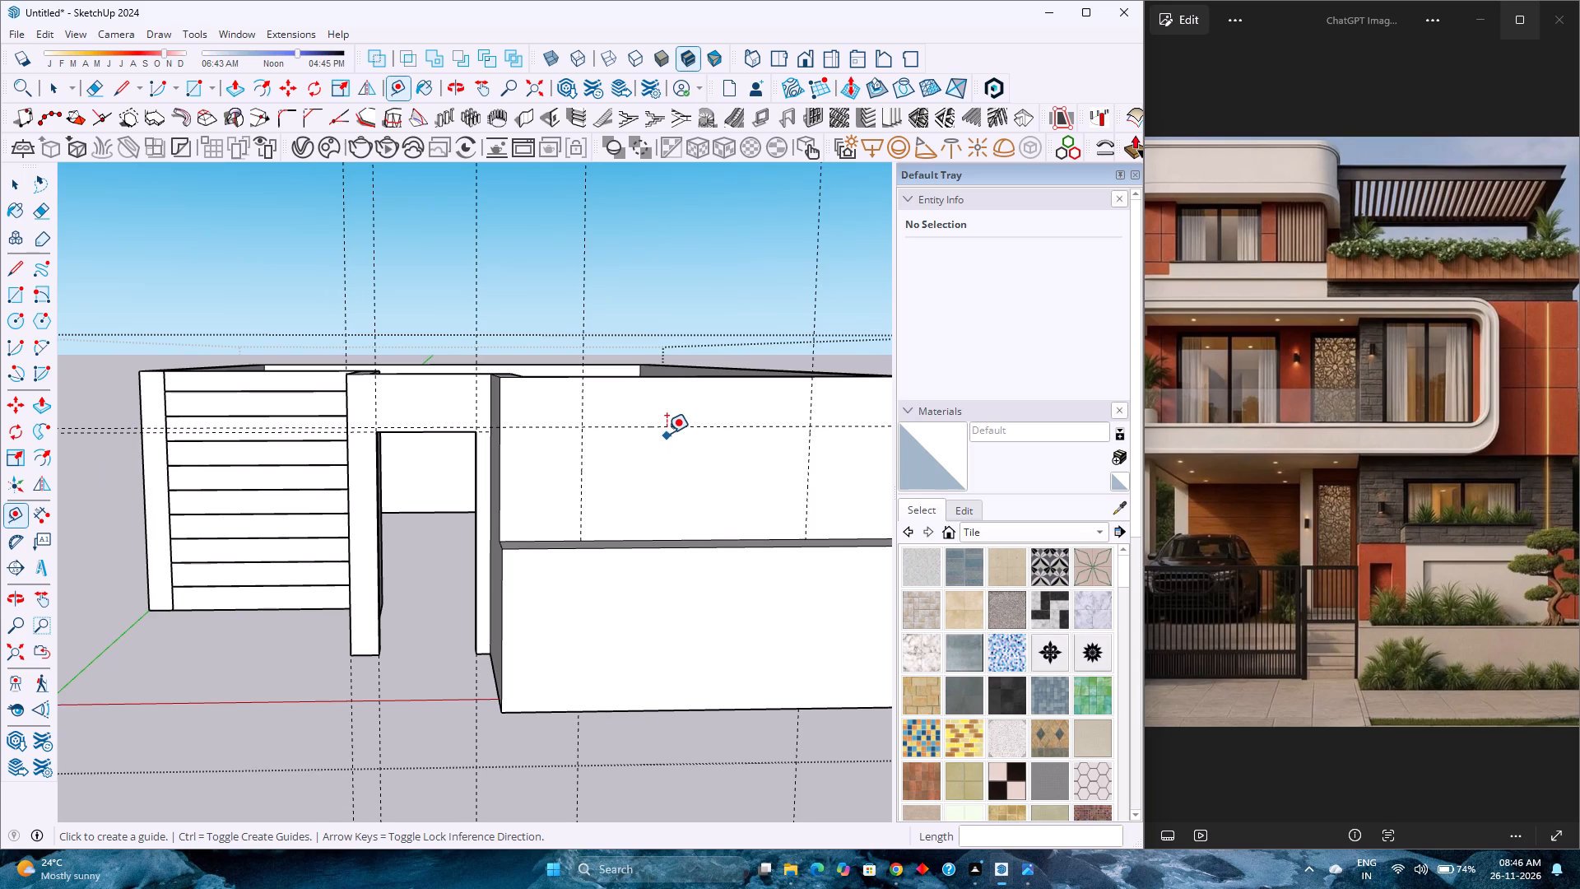
{"action": "left_click", "coordinate": [667, 425]}
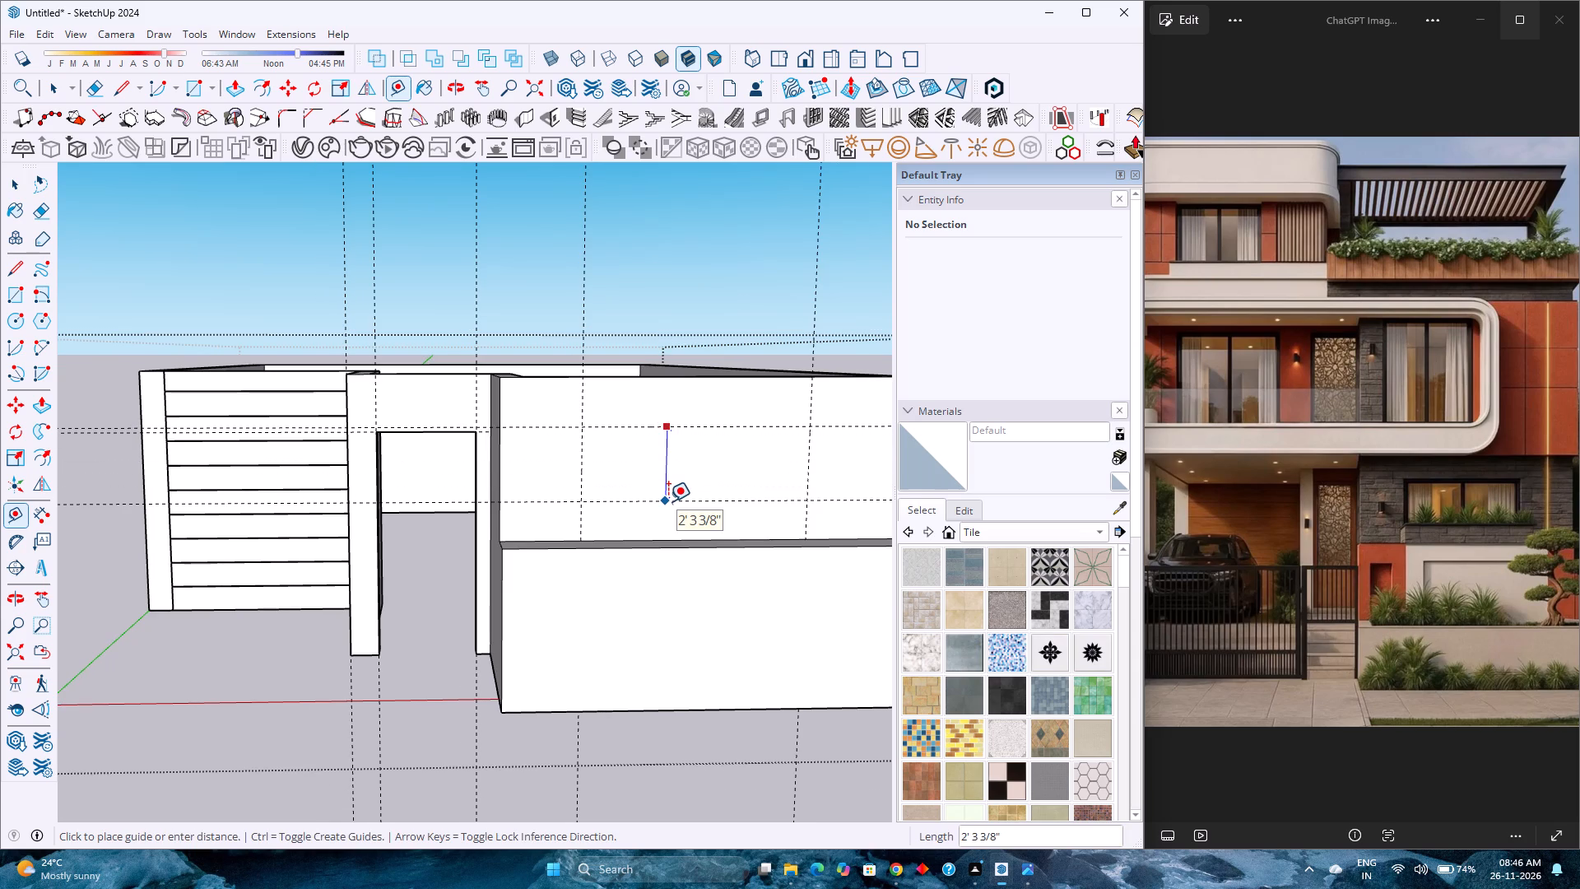
{"action": "scroll", "coordinate": [668, 501], "scroll_direction": "up", "scroll_amount": 4}
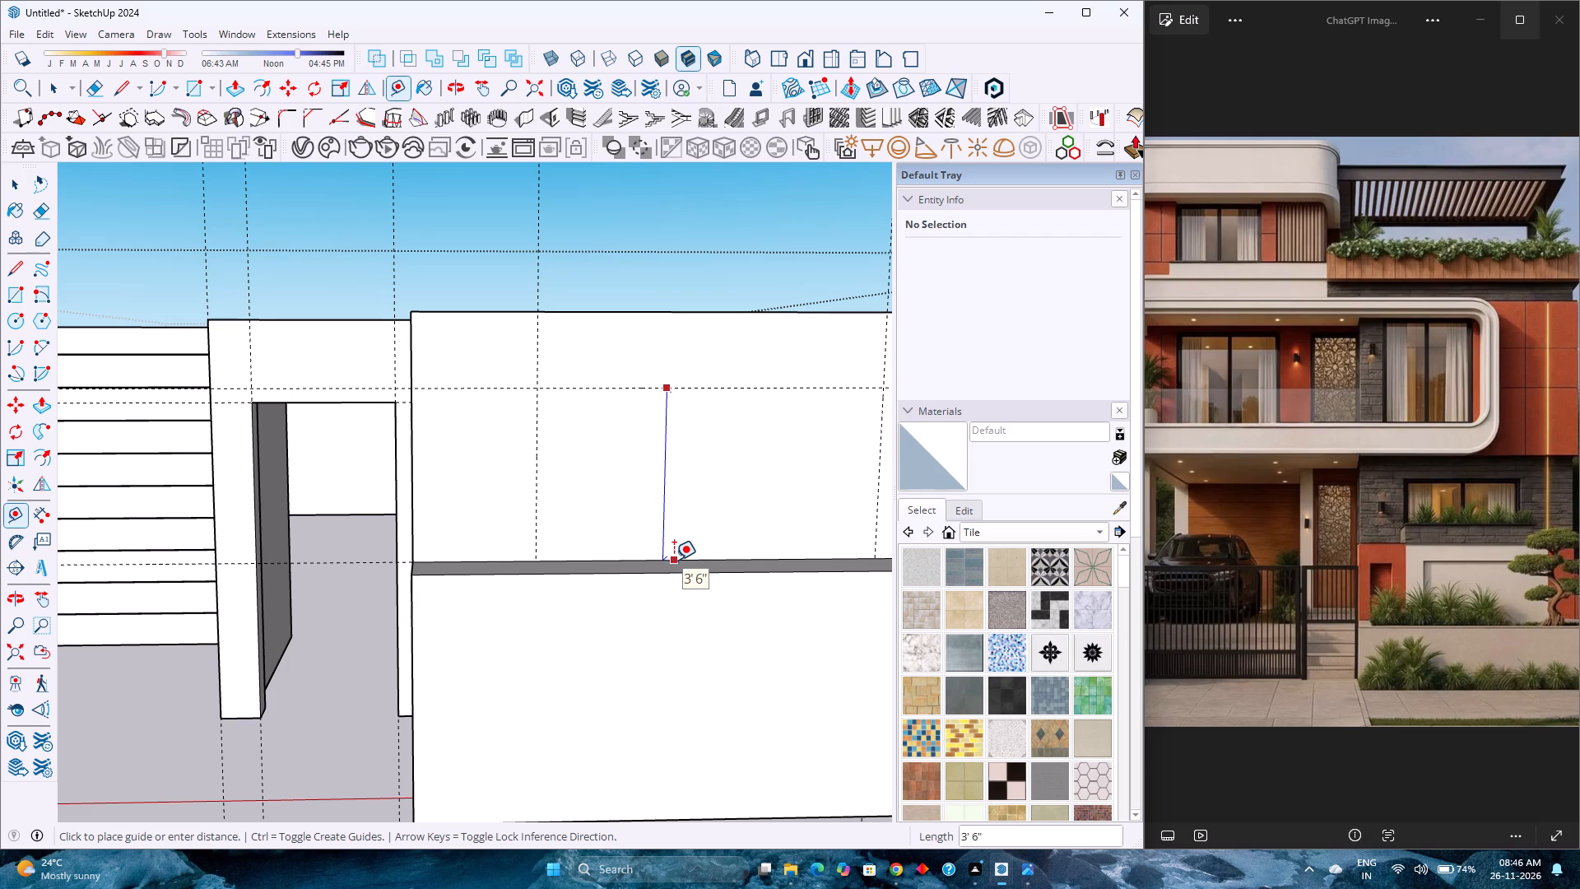
{"action": "type", "text": "2'"}
{"action": "key", "text": "6"}
{"action": "key", "text": "Return"}
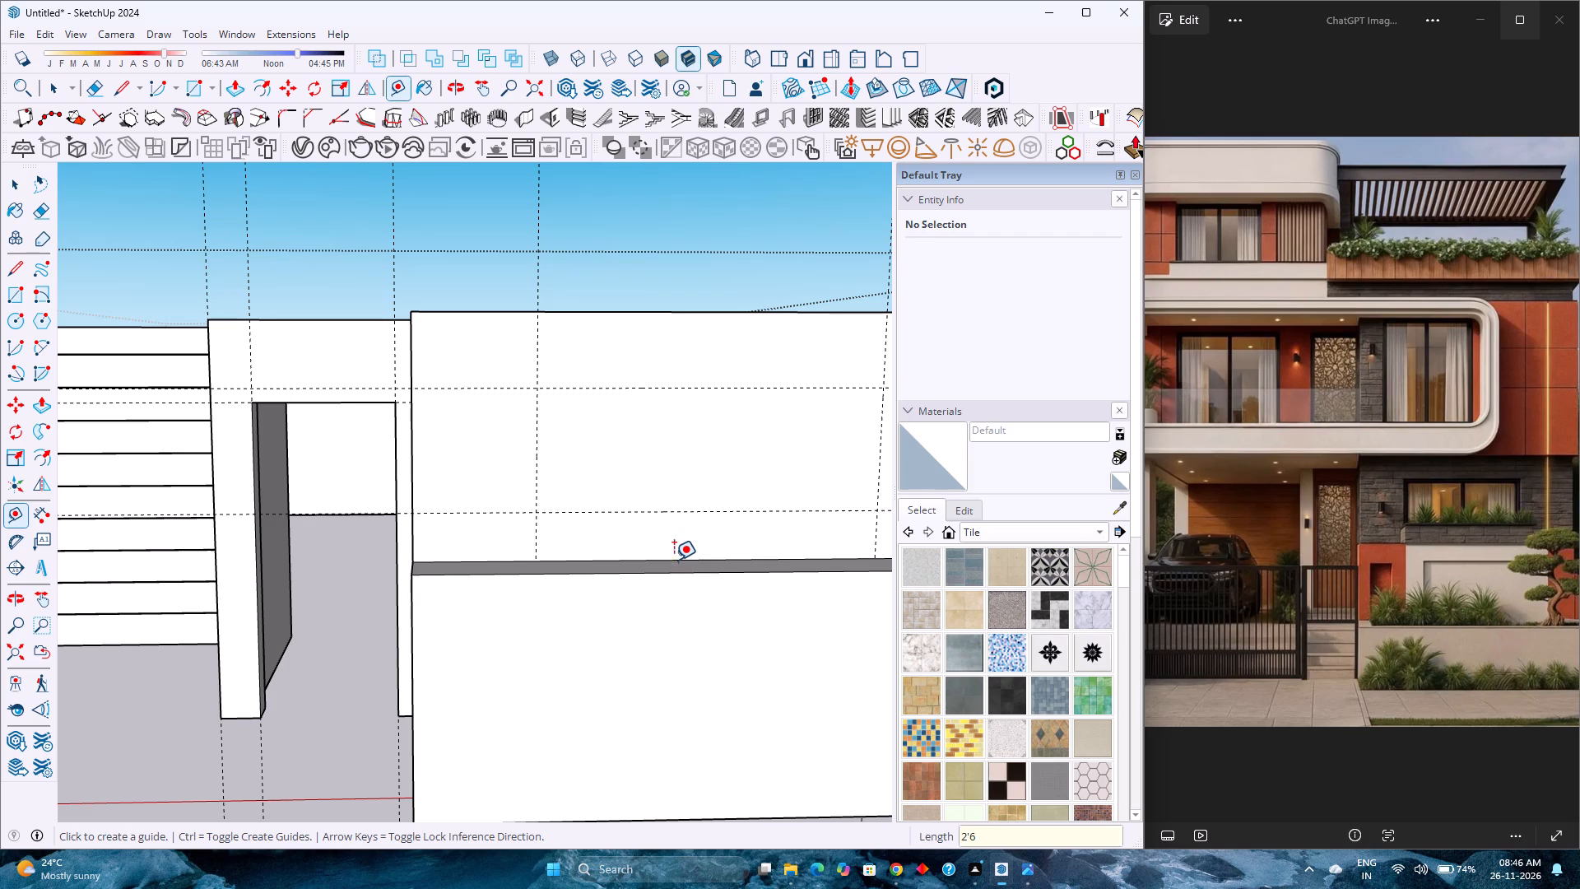
Examine the guide layout on the wall face above the ledge from the front and from above.
{"action": "scroll", "coordinate": [665, 505], "scroll_direction": "down", "scroll_amount": 3}
{"action": "middle_click_drag", "start_coordinate": [666, 500], "coordinate": [589, 454]}
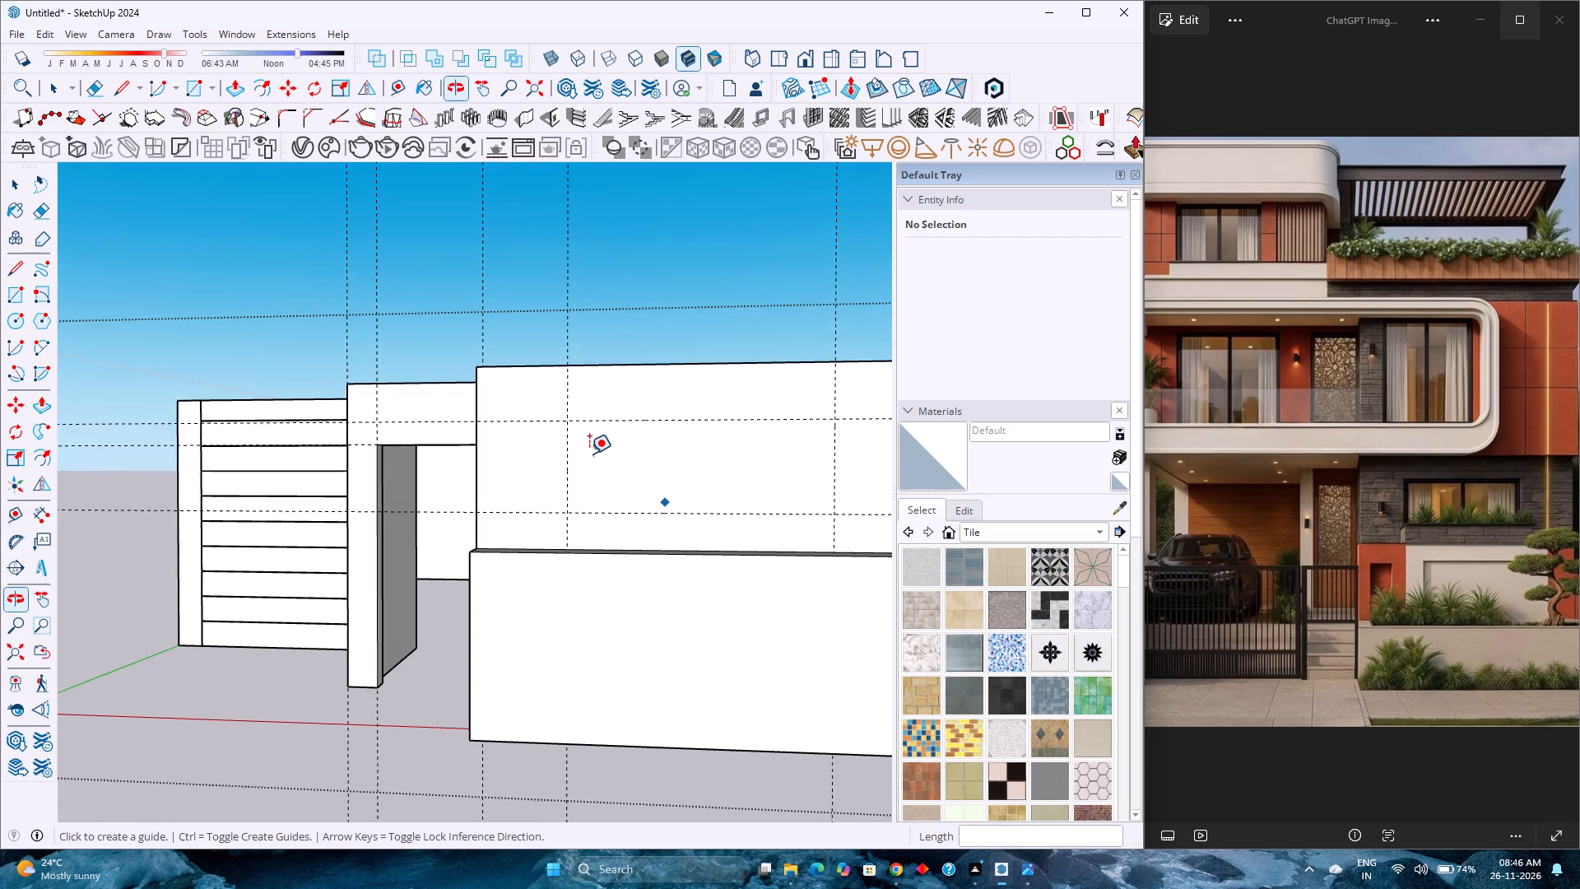
{"action": "scroll", "coordinate": [589, 454], "scroll_direction": "down", "scroll_amount": 4}
{"action": "scroll", "coordinate": [618, 440], "scroll_direction": "up", "scroll_amount": 3}
{"action": "scroll", "coordinate": [618, 438], "scroll_direction": "down", "scroll_amount": 3}
{"action": "scroll", "coordinate": [618, 438], "scroll_direction": "up", "scroll_amount": 3}
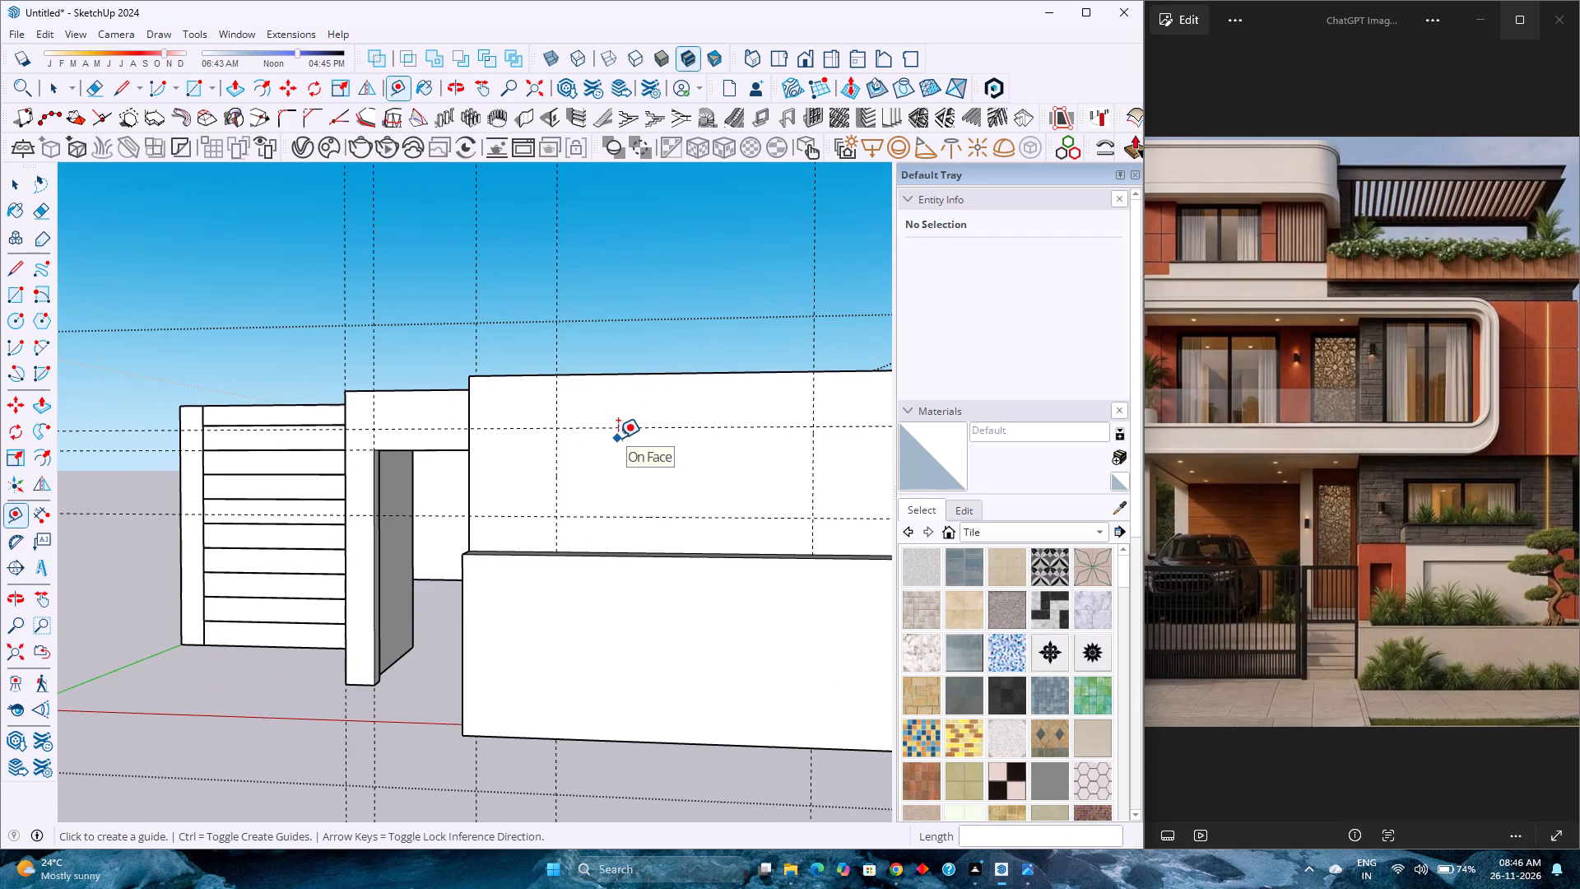
{"action": "scroll", "coordinate": [620, 438], "scroll_direction": "down", "scroll_amount": 7}
{"action": "middle_click_drag", "start_coordinate": [630, 432], "coordinate": [638, 432]}
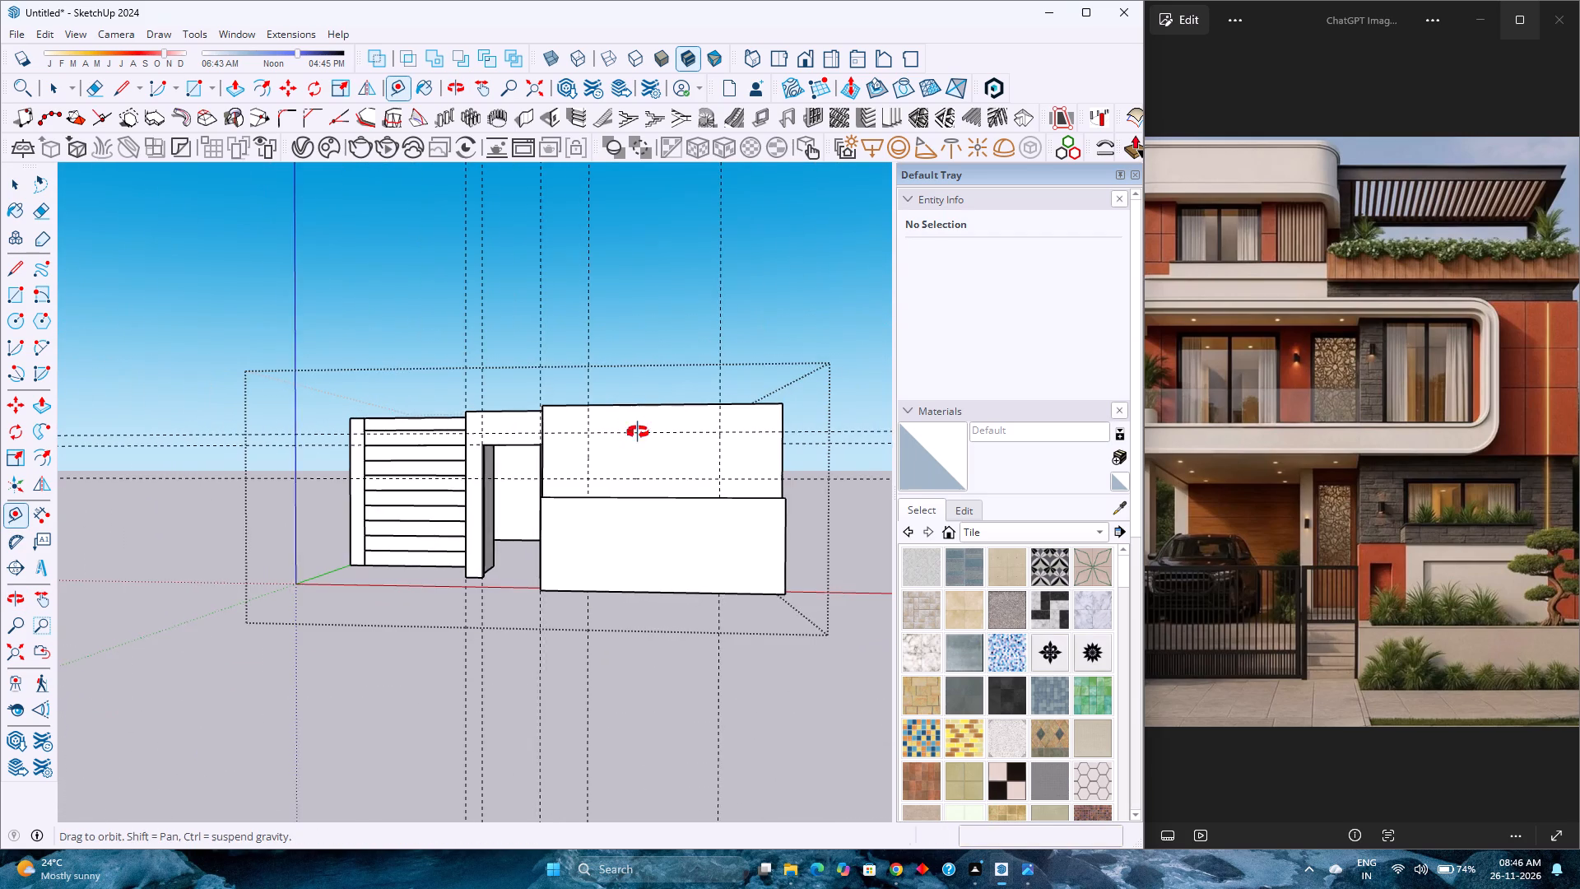
{"action": "middle_click_drag", "start_coordinate": [638, 432], "coordinate": [690, 481]}
{"action": "scroll", "coordinate": [654, 463], "scroll_direction": "down", "scroll_amount": 3}
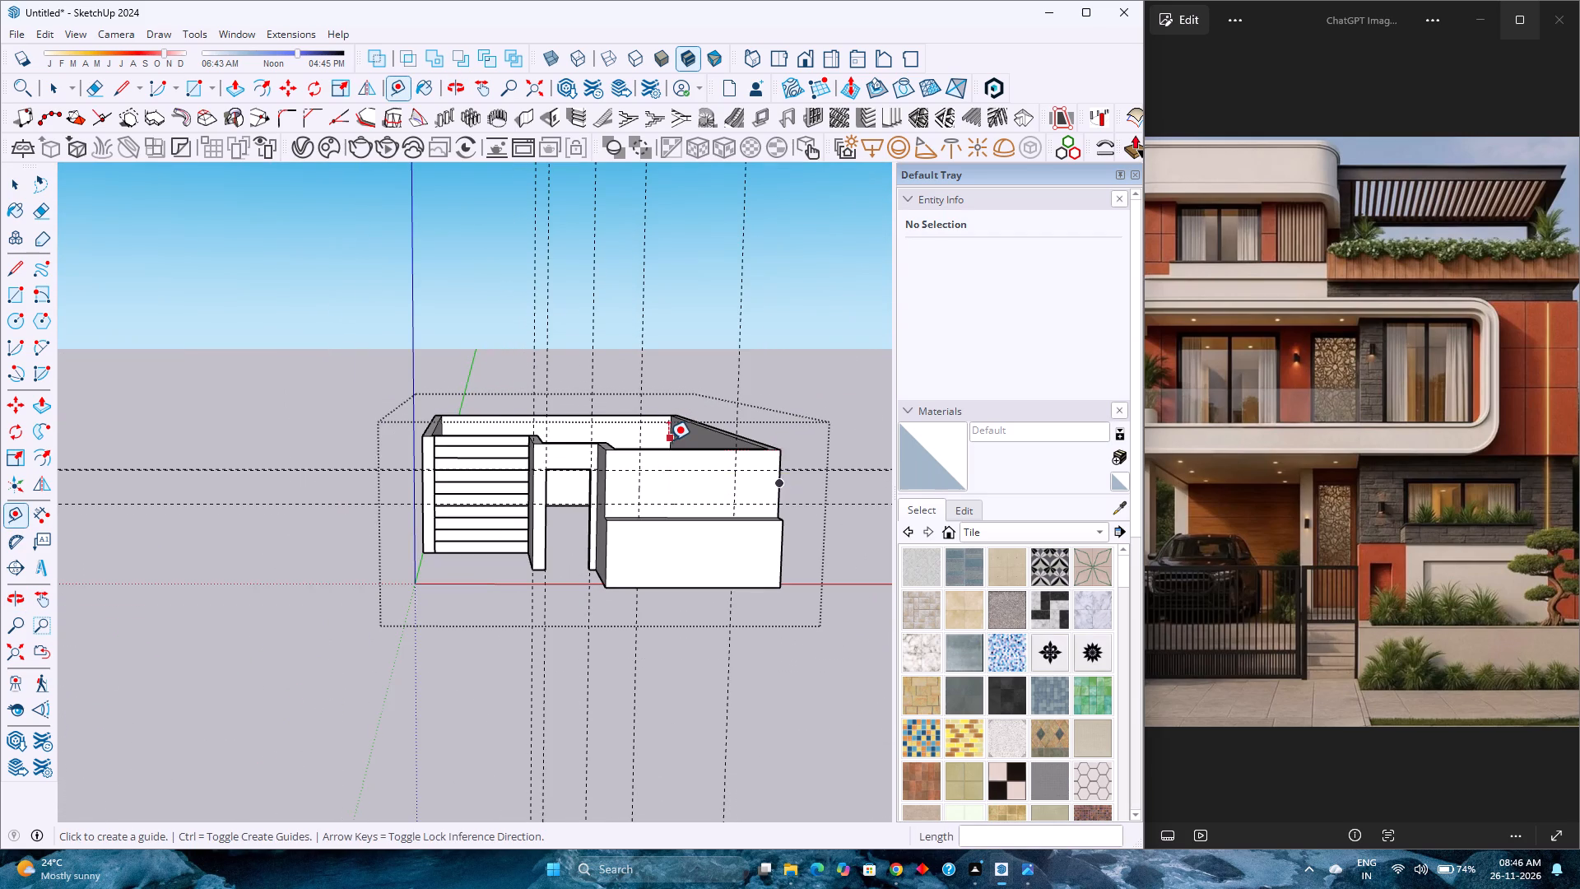
{"action": "scroll", "coordinate": [668, 440], "scroll_direction": "up", "scroll_amount": 3}
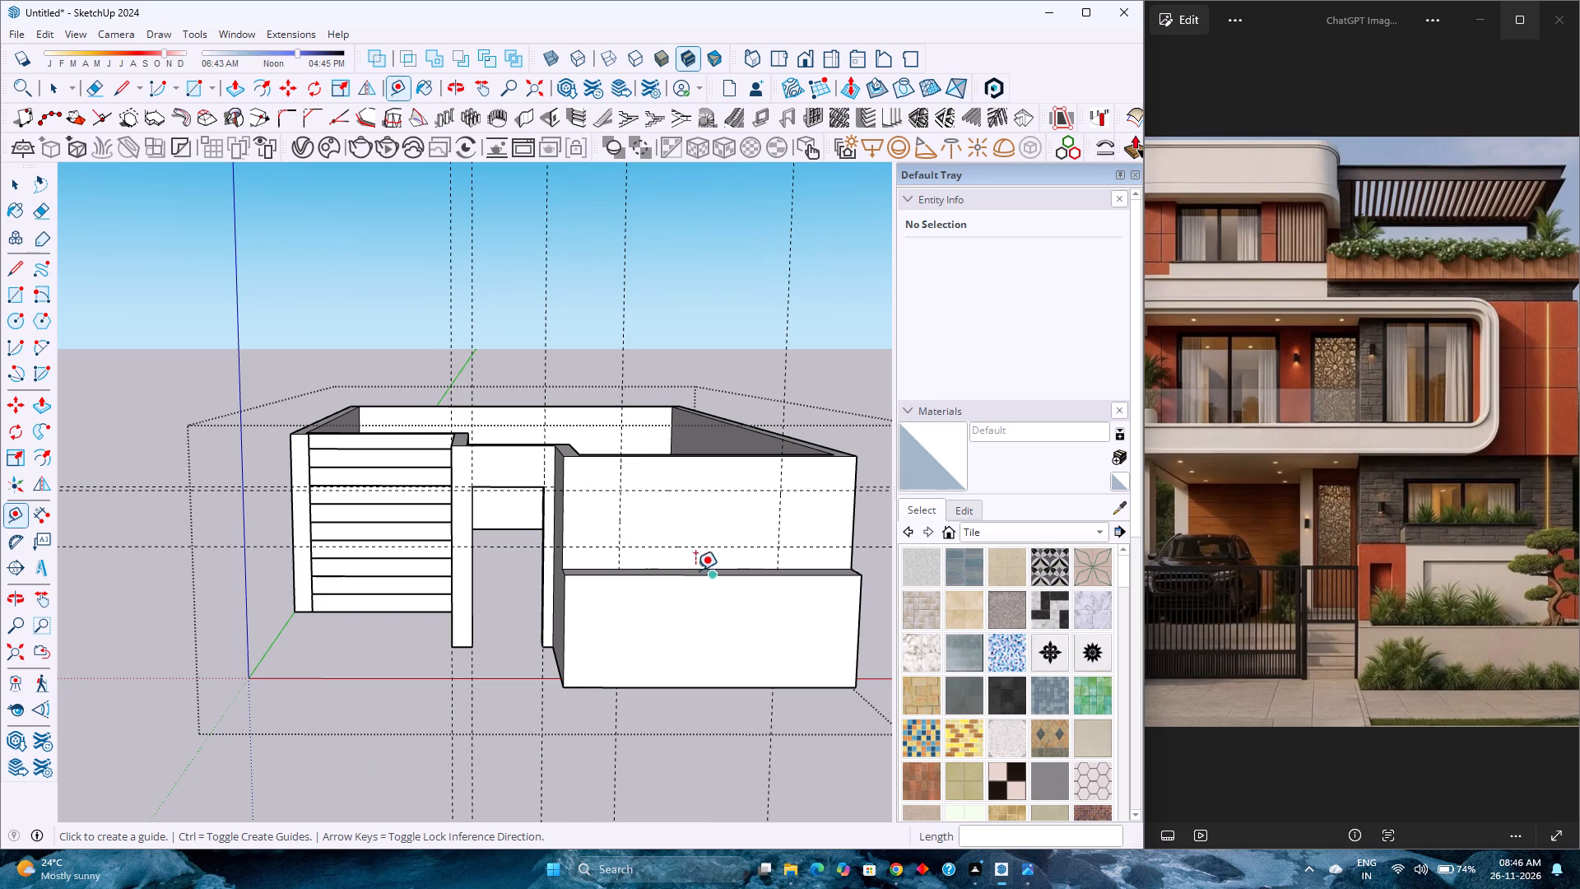
{"action": "scroll", "coordinate": [690, 568], "scroll_direction": "up", "scroll_amount": 4}
{"action": "key", "text": "p"}
{"action": "scroll", "coordinate": [694, 566], "scroll_direction": "up", "scroll_amount": 3}
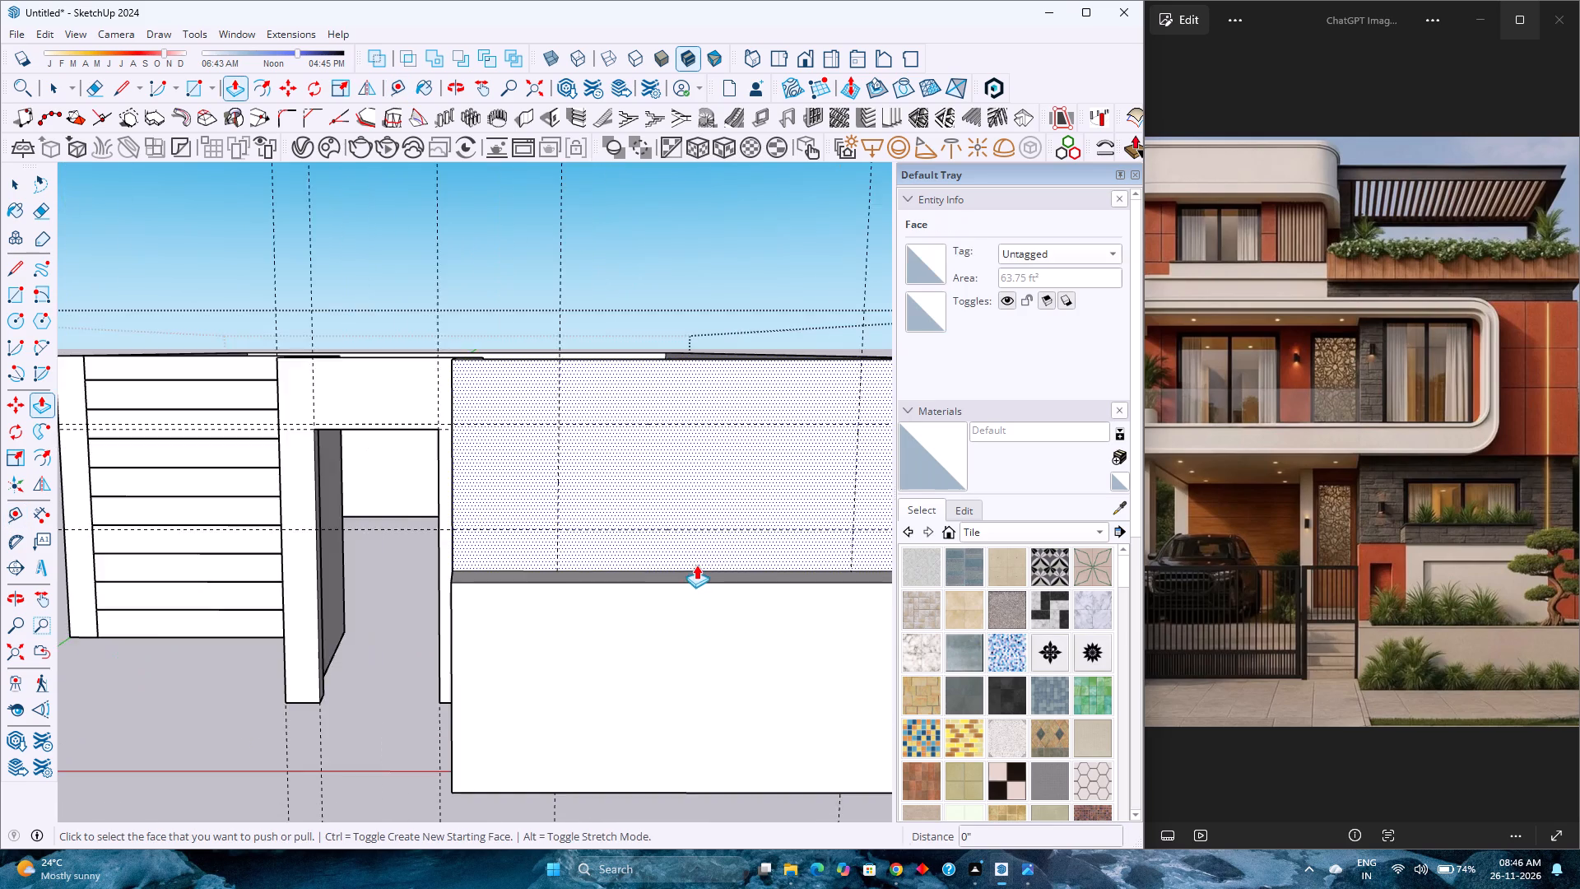
{"action": "scroll", "coordinate": [696, 565], "scroll_direction": "up", "scroll_amount": 1}
{"action": "middle_click_drag", "start_coordinate": [696, 565], "coordinate": [727, 604]}
{"action": "scroll", "coordinate": [725, 603], "scroll_direction": "up", "scroll_amount": 1}
{"action": "scroll", "coordinate": [695, 559], "scroll_direction": "down", "scroll_amount": 3}
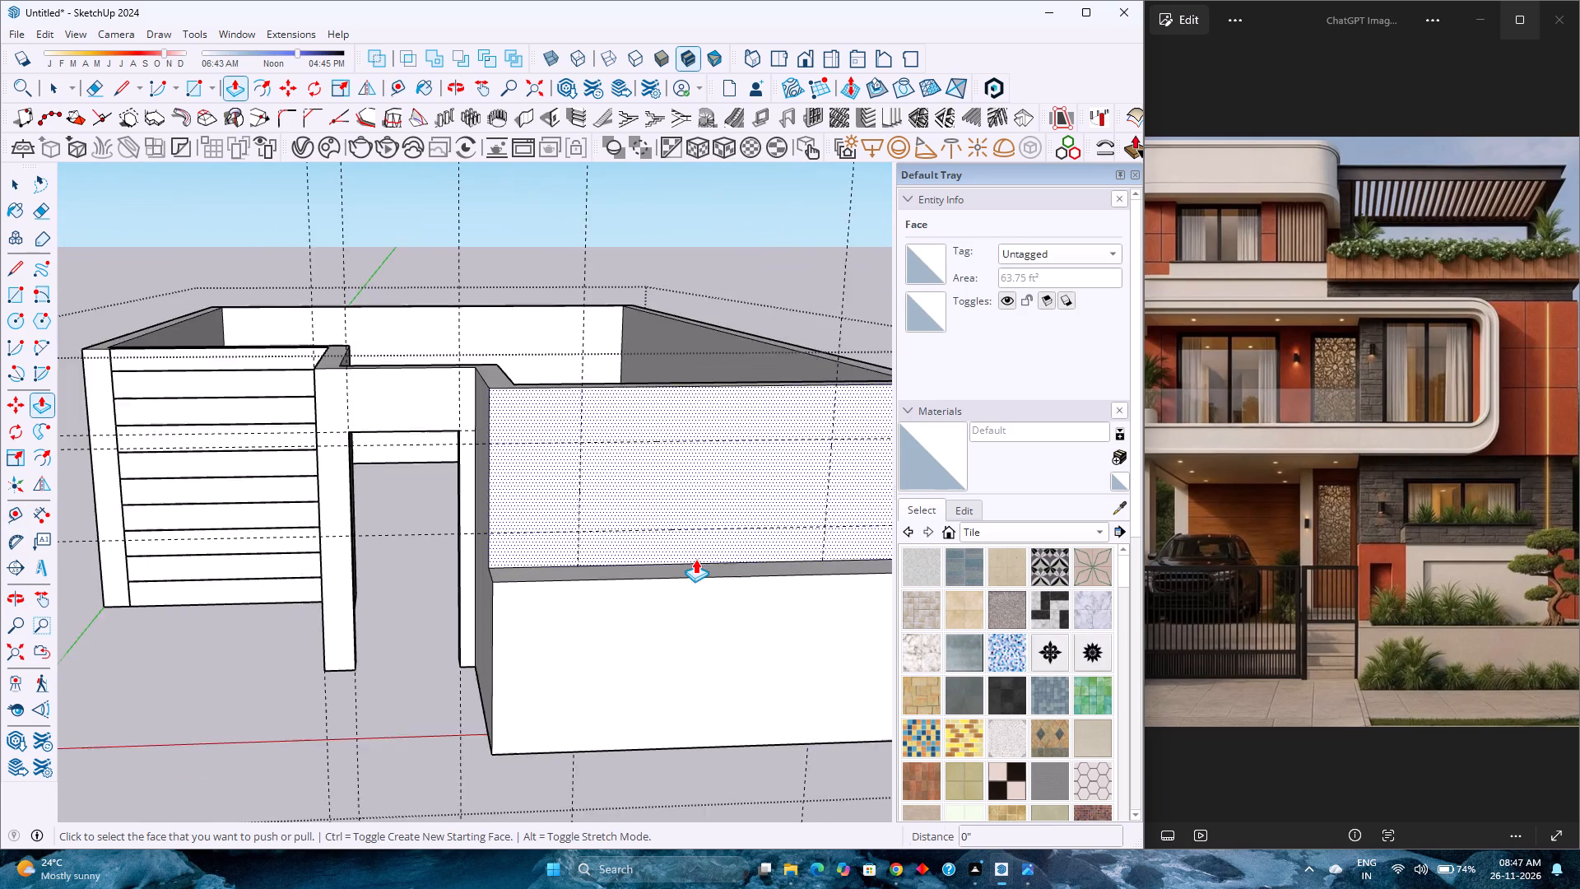
{"action": "scroll", "coordinate": [695, 559], "scroll_direction": "down", "scroll_amount": 7}
{"action": "middle_click_drag", "start_coordinate": [602, 617], "coordinate": [588, 514]}
{"action": "scroll", "coordinate": [588, 514], "scroll_direction": "up", "scroll_amount": 1}
{"action": "scroll", "coordinate": [588, 514], "scroll_direction": "down", "scroll_amount": 4}
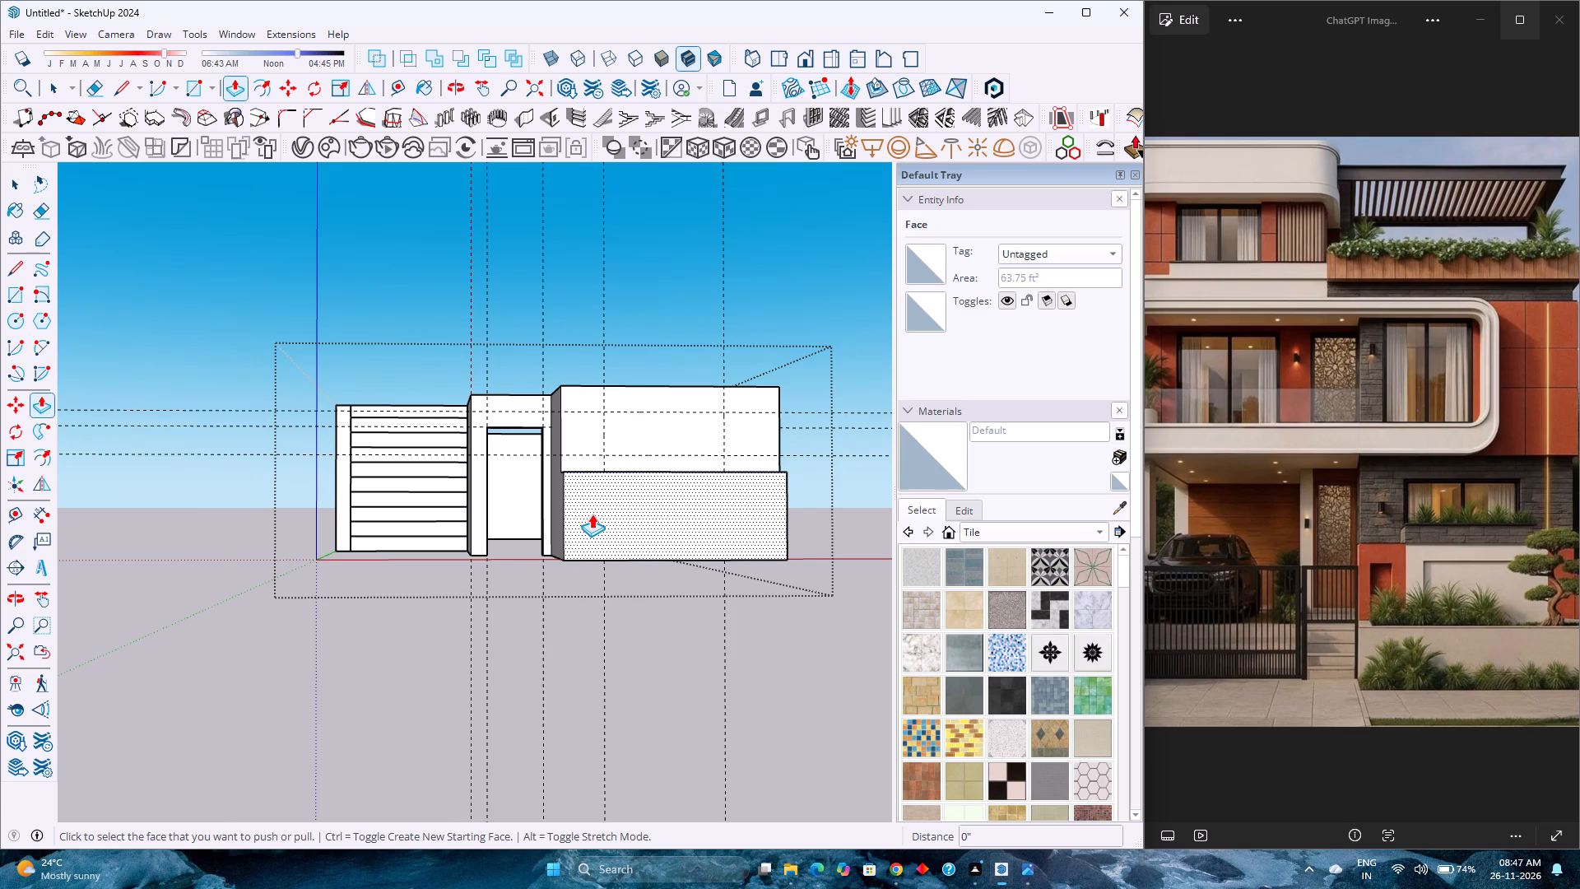
{"action": "scroll", "coordinate": [580, 503], "scroll_direction": "down", "scroll_amount": 4}
{"action": "scroll", "coordinate": [580, 503], "scroll_direction": "up", "scroll_amount": 4}
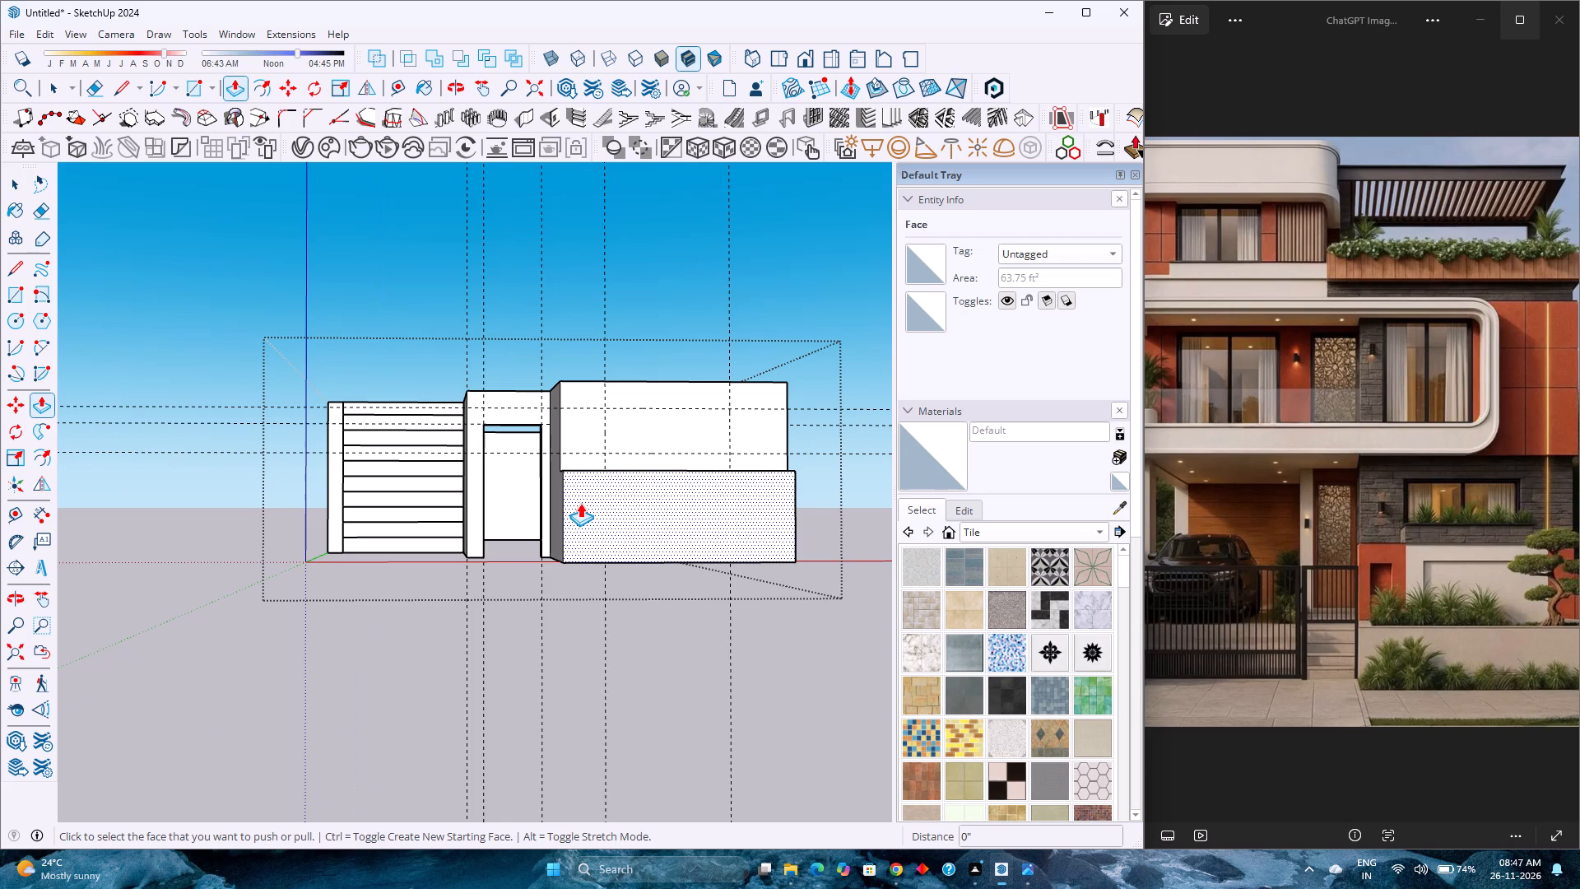
{"action": "scroll", "coordinate": [580, 503], "scroll_direction": "down", "scroll_amount": 3}
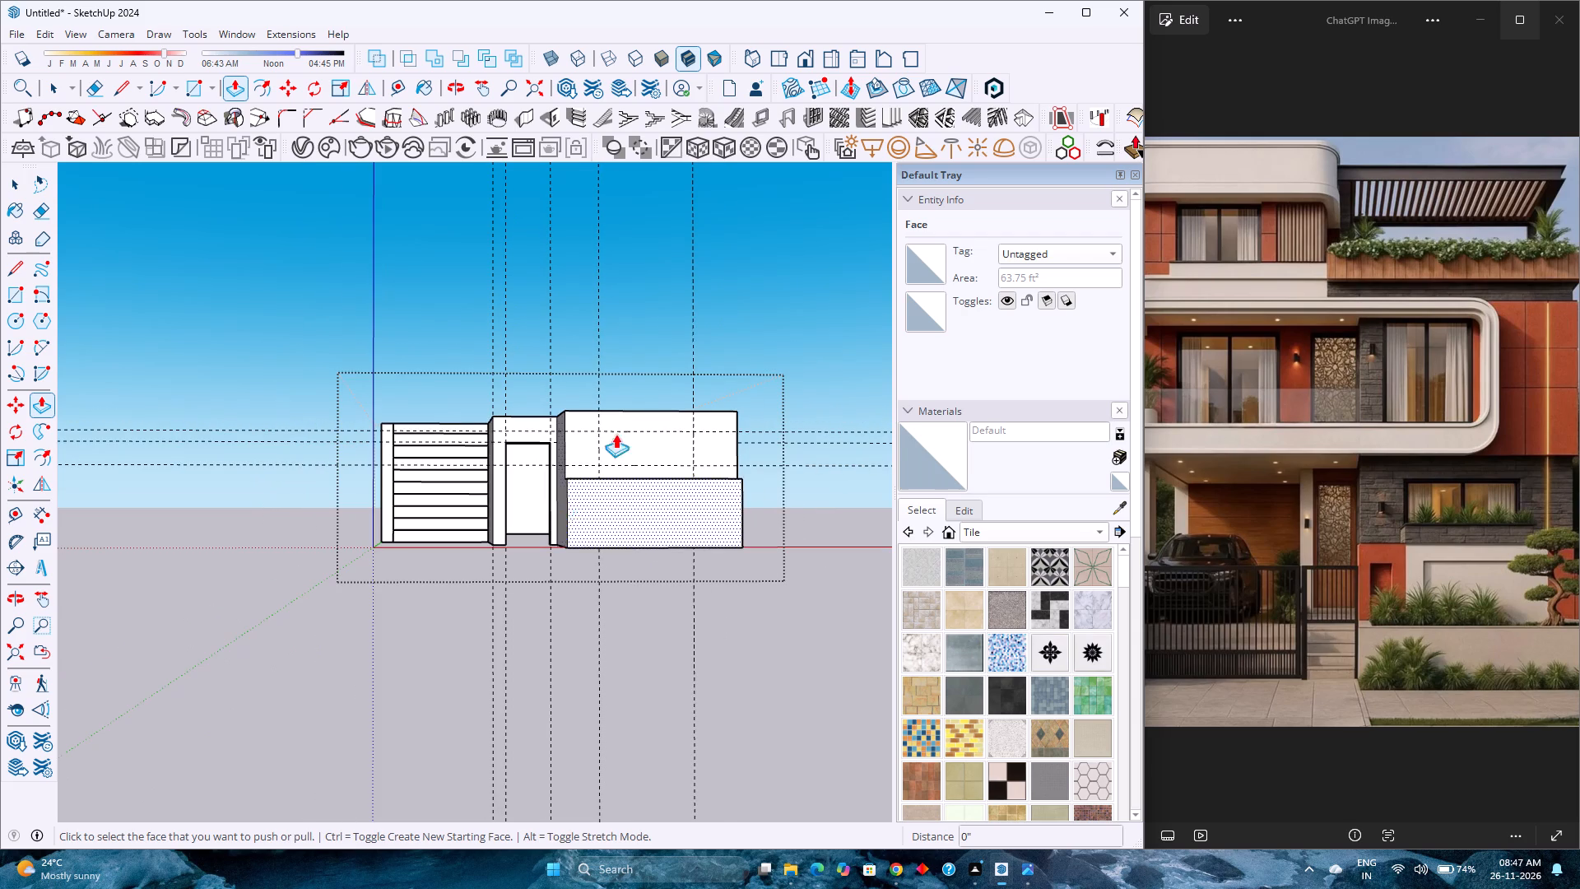
In the front view, draw a 7' by 2'6" window rectangle between the guide intersections on the upper wall face.
{"action": "left_click", "coordinate": [794, 58]}
{"action": "scroll", "coordinate": [501, 481], "scroll_direction": "down", "scroll_amount": 2}
{"action": "scroll", "coordinate": [501, 481], "scroll_direction": "up", "scroll_amount": 2}
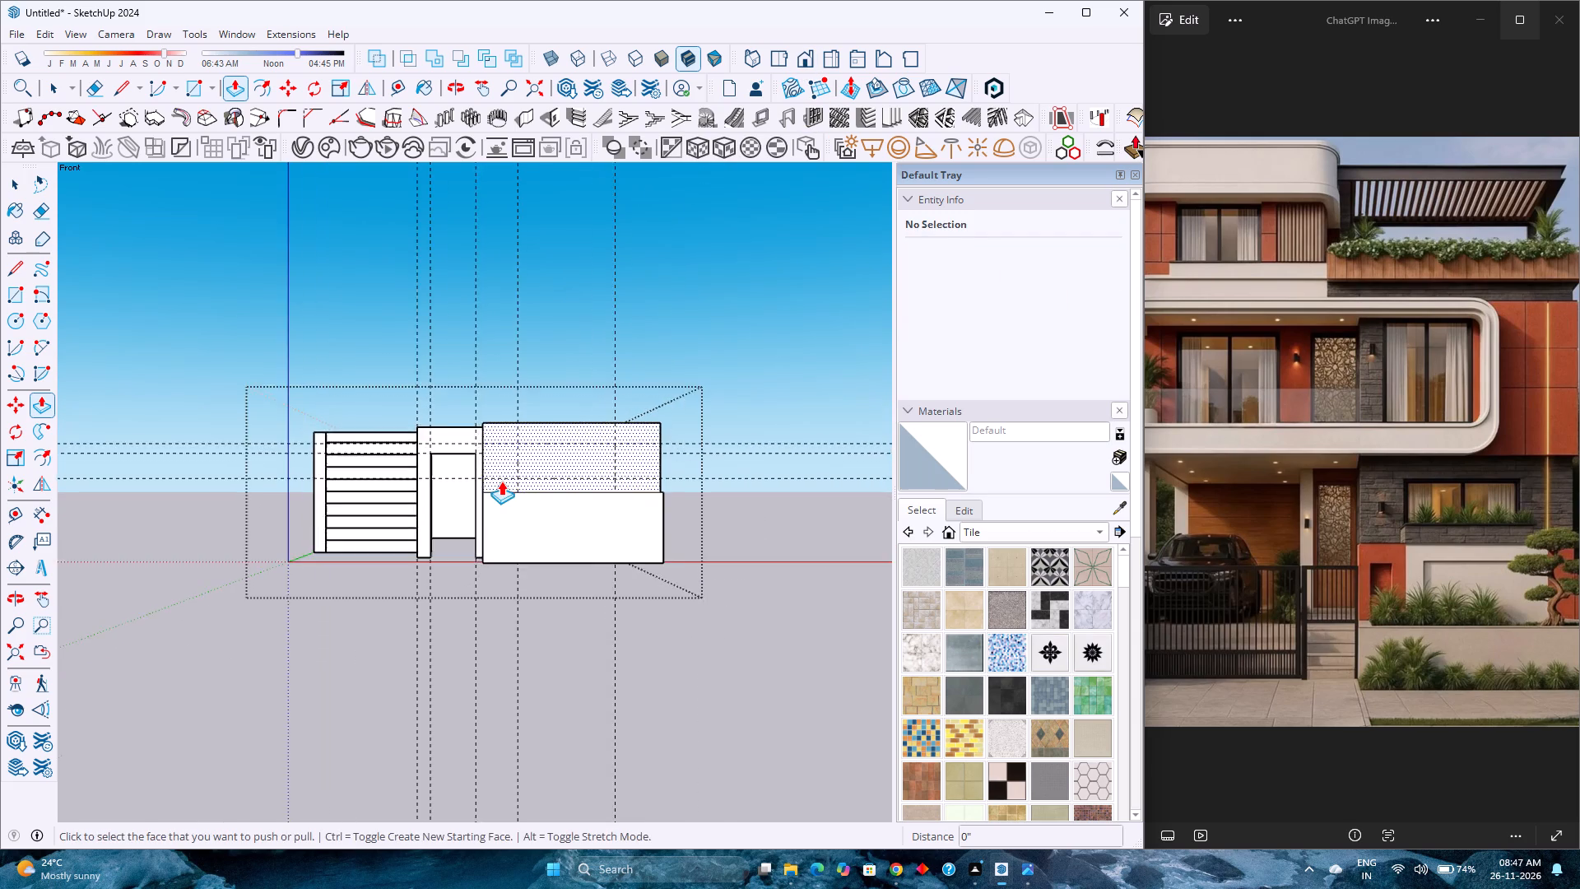
{"action": "scroll", "coordinate": [501, 481], "scroll_direction": "up", "scroll_amount": 1}
{"action": "scroll", "coordinate": [501, 481], "scroll_direction": "down", "scroll_amount": 4}
{"action": "scroll", "coordinate": [501, 481], "scroll_direction": "up", "scroll_amount": 4}
{"action": "scroll", "coordinate": [501, 481], "scroll_direction": "down", "scroll_amount": 4}
{"action": "scroll", "coordinate": [501, 481], "scroll_direction": "up", "scroll_amount": 7}
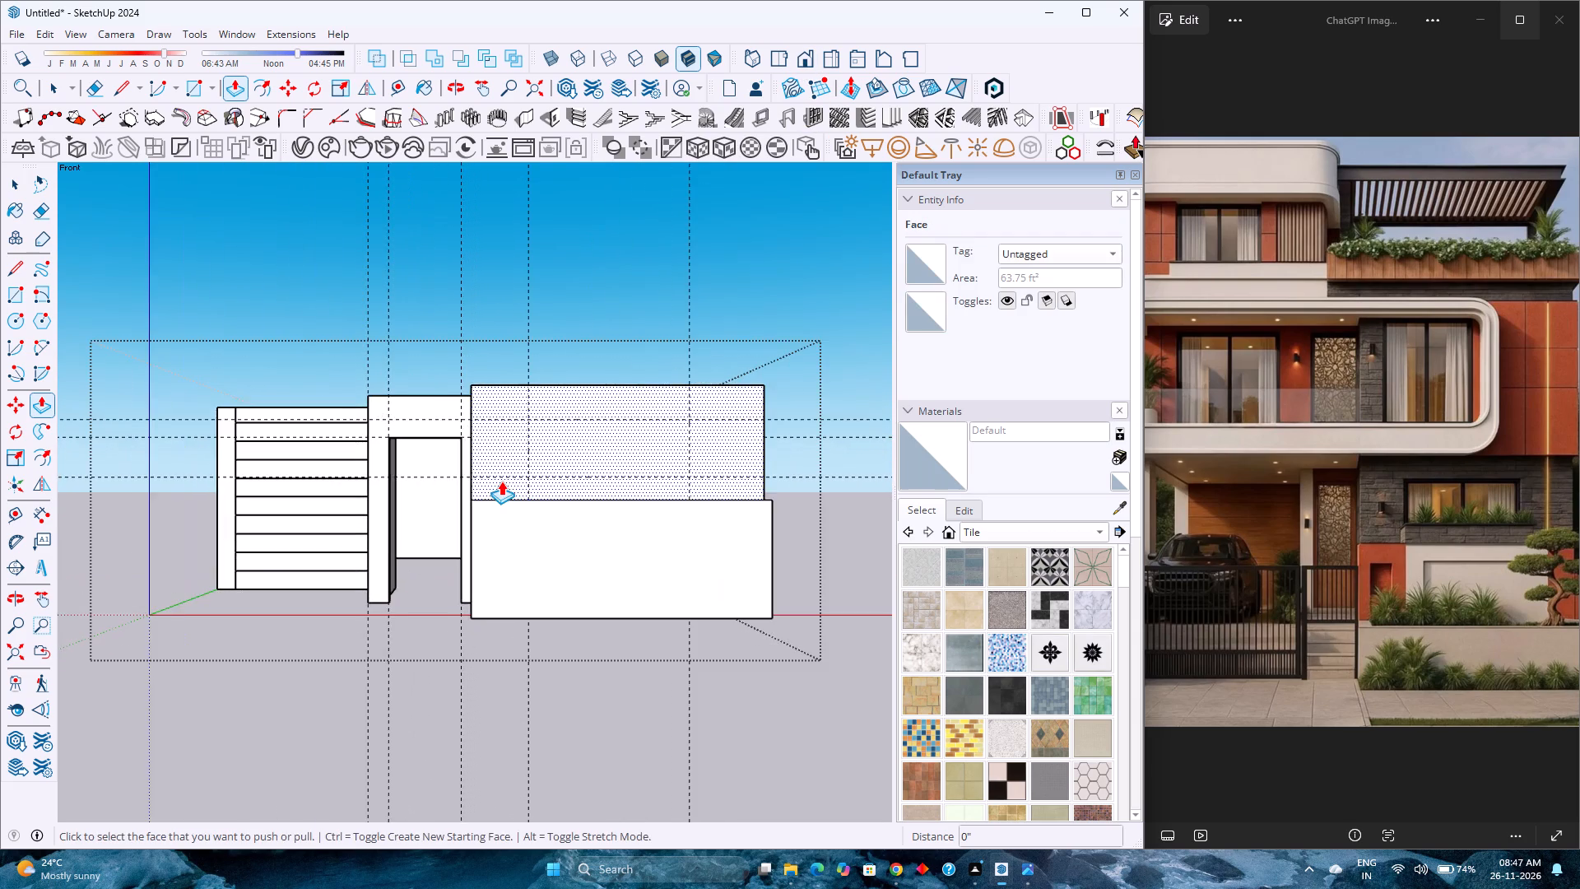
{"action": "scroll", "coordinate": [501, 481], "scroll_direction": "down", "scroll_amount": 2}
{"action": "scroll", "coordinate": [501, 481], "scroll_direction": "up", "scroll_amount": 3}
{"action": "scroll", "coordinate": [501, 481], "scroll_direction": "down", "scroll_amount": 3}
{"action": "scroll", "coordinate": [501, 481], "scroll_direction": "up", "scroll_amount": 3}
{"action": "scroll", "coordinate": [501, 481], "scroll_direction": "down", "scroll_amount": 3}
{"action": "scroll", "coordinate": [501, 481], "scroll_direction": "up", "scroll_amount": 3}
{"action": "scroll", "coordinate": [501, 481], "scroll_direction": "down", "scroll_amount": 4}
{"action": "scroll", "coordinate": [501, 481], "scroll_direction": "up", "scroll_amount": 4}
{"action": "scroll", "coordinate": [501, 481], "scroll_direction": "down", "scroll_amount": 4}
{"action": "scroll", "coordinate": [501, 481], "scroll_direction": "up", "scroll_amount": 1}
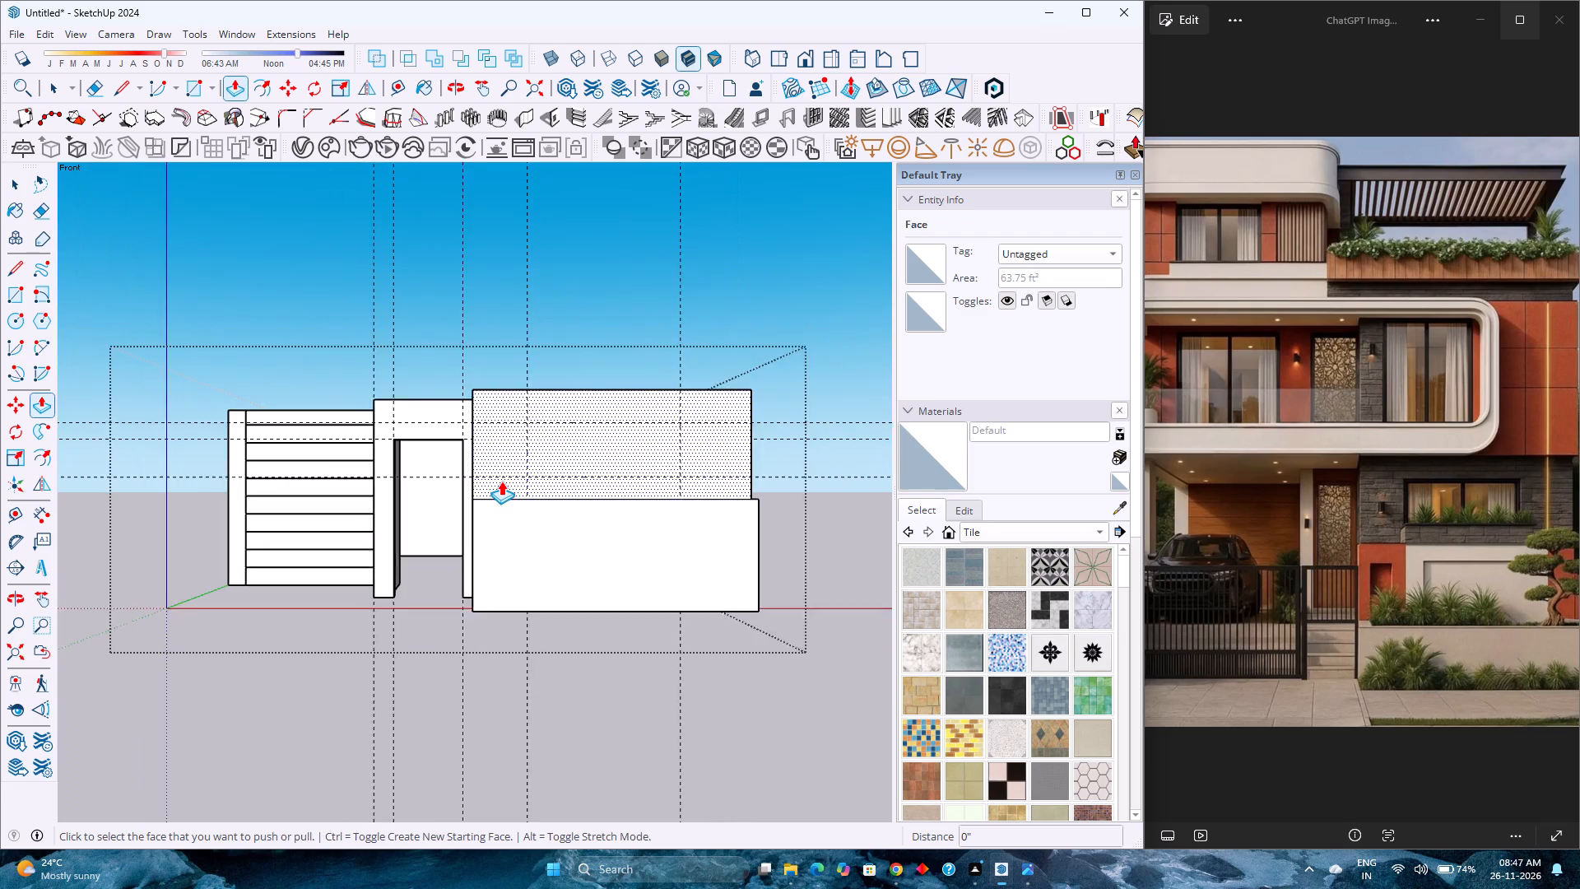
{"action": "scroll", "coordinate": [501, 481], "scroll_direction": "up", "scroll_amount": 2}
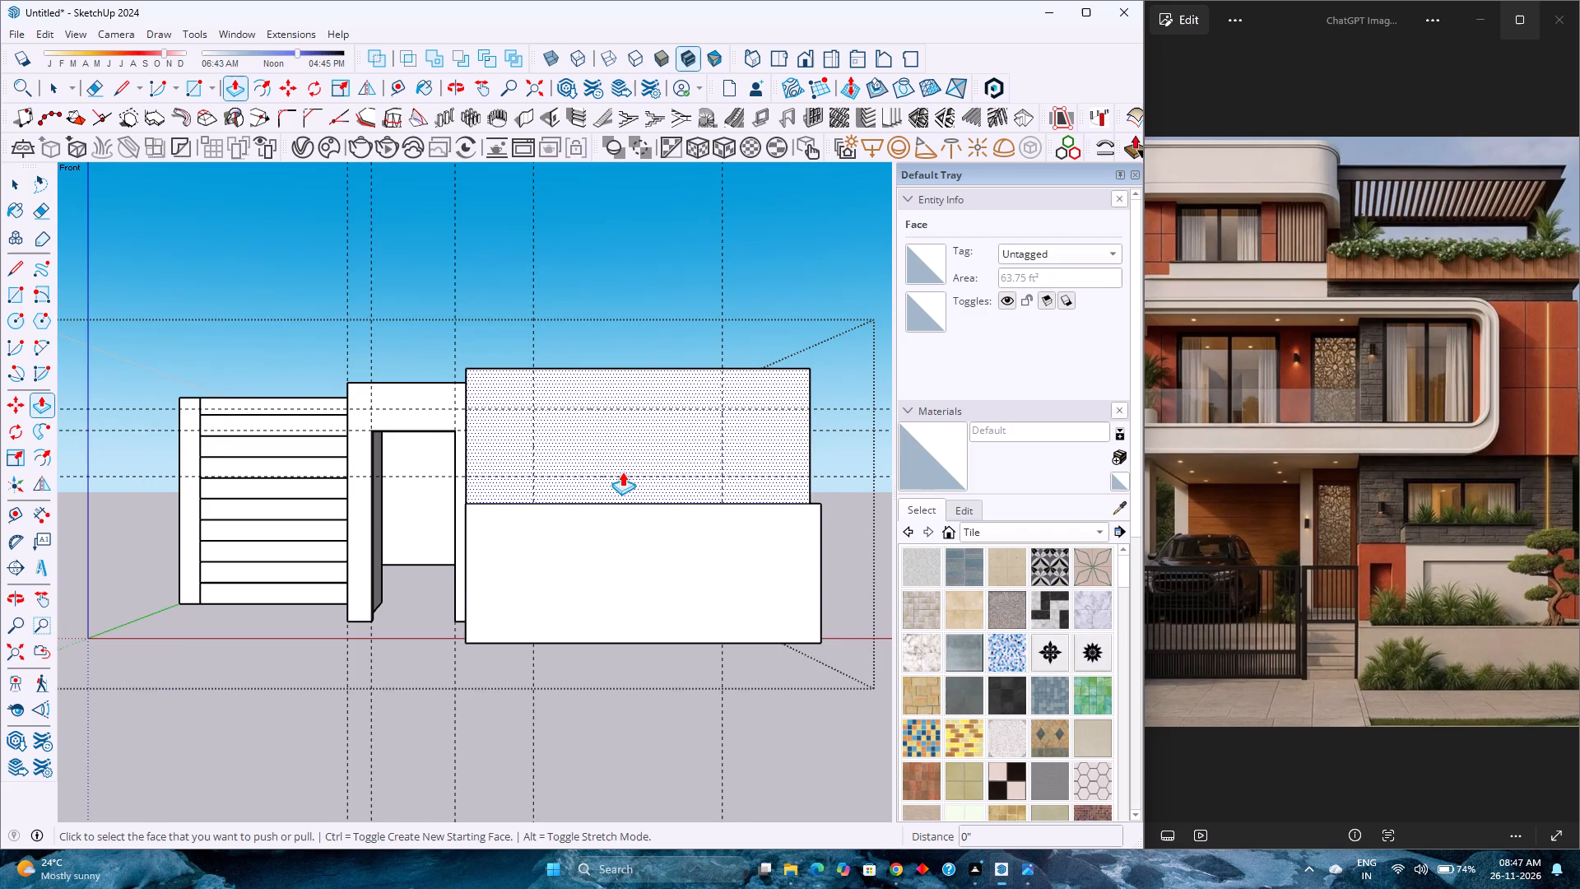
{"action": "scroll", "coordinate": [632, 443], "scroll_direction": "up", "scroll_amount": 4}
{"action": "scroll", "coordinate": [616, 452], "scroll_direction": "down", "scroll_amount": 2}
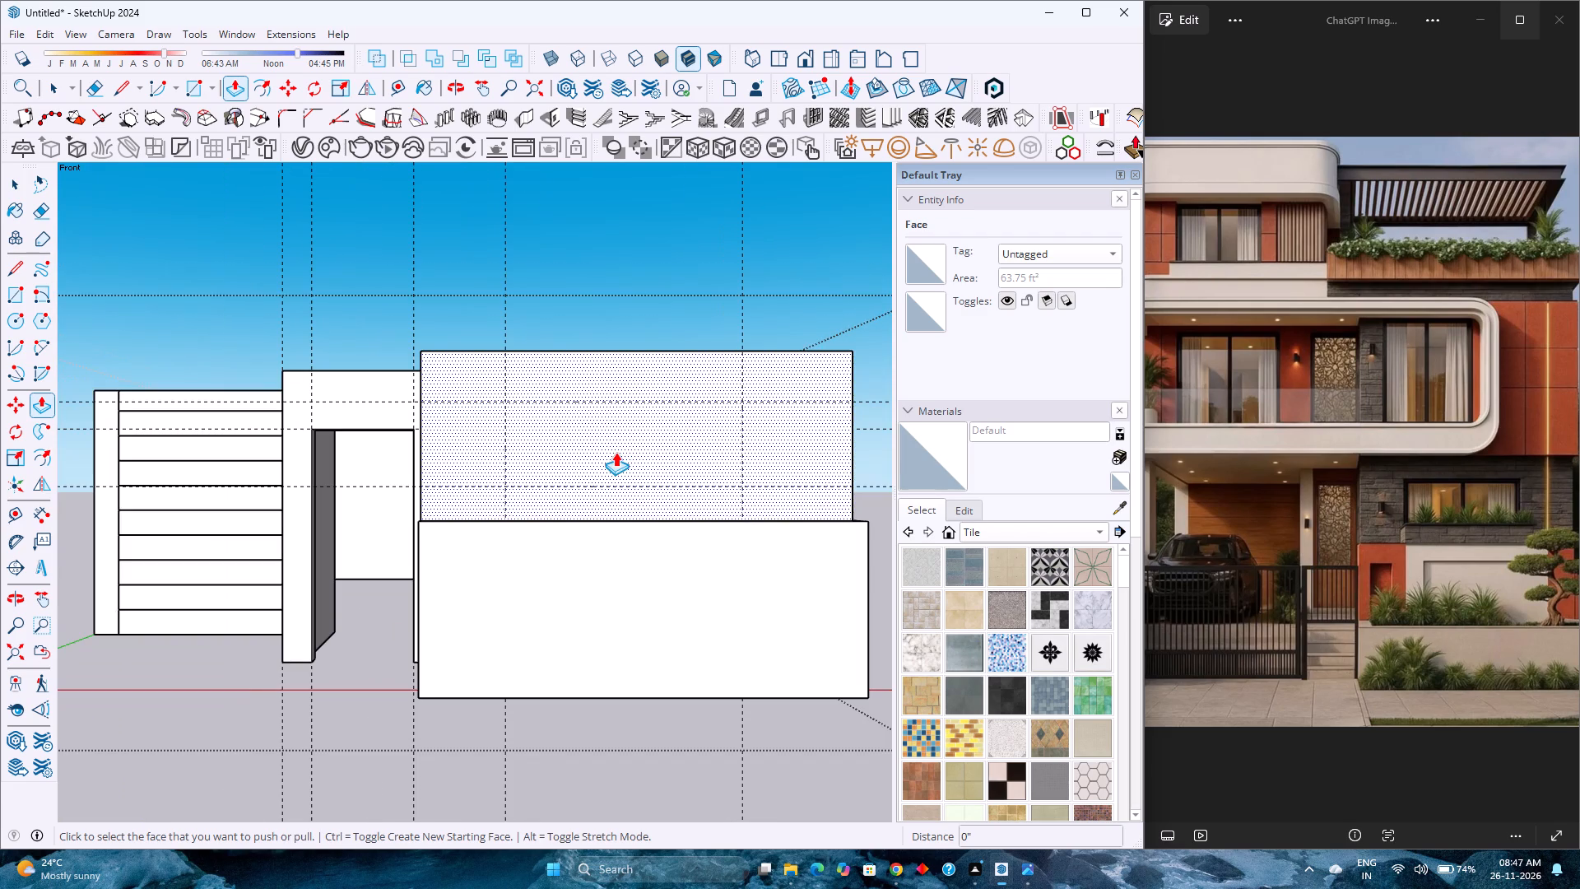
{"action": "left_click", "coordinate": [184, 86]}
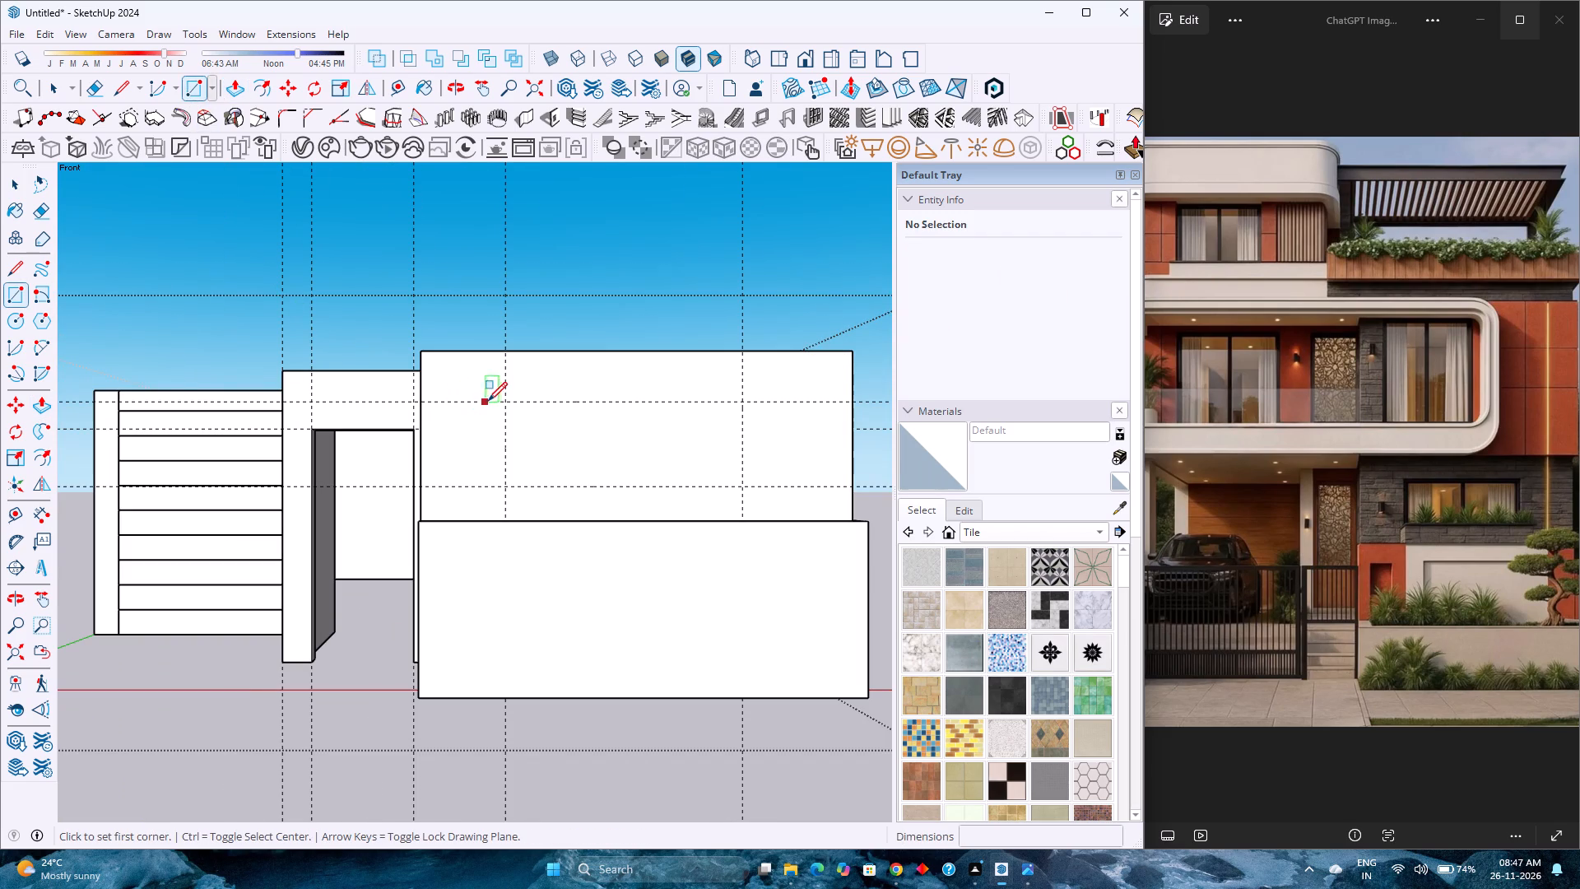
{"action": "left_click", "coordinate": [503, 403]}
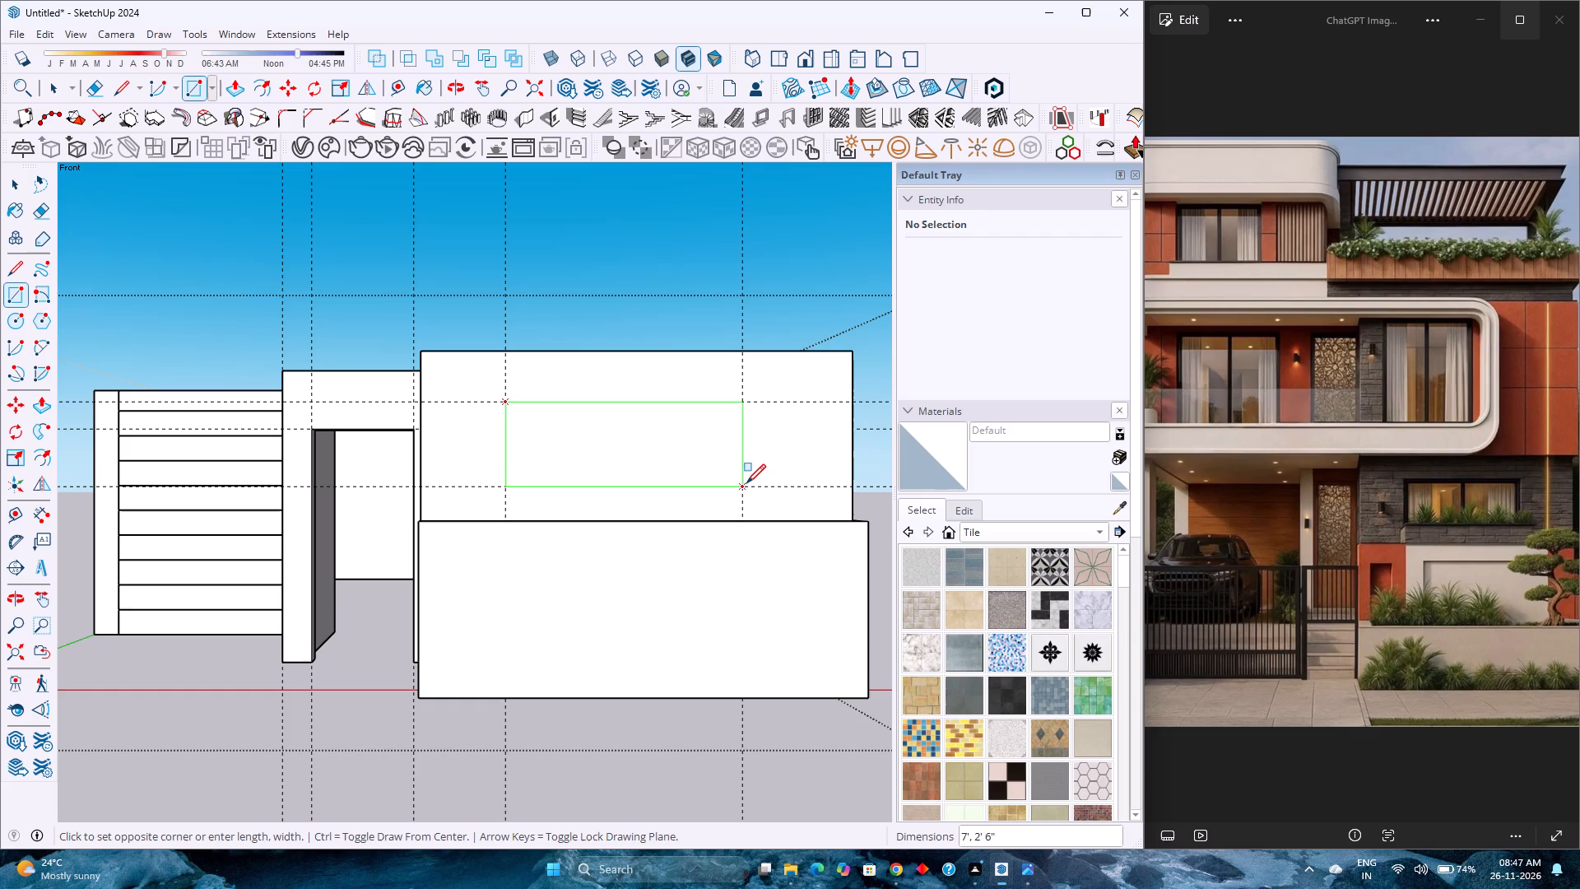
{"action": "left_click", "coordinate": [746, 483]}
Push/Pull the window rectangle inward 9" through the wall thickness to cut the opening above the ledge.
{"action": "middle_click_drag", "start_coordinate": [638, 437], "coordinate": [710, 589]}
{"action": "key", "text": "p"}
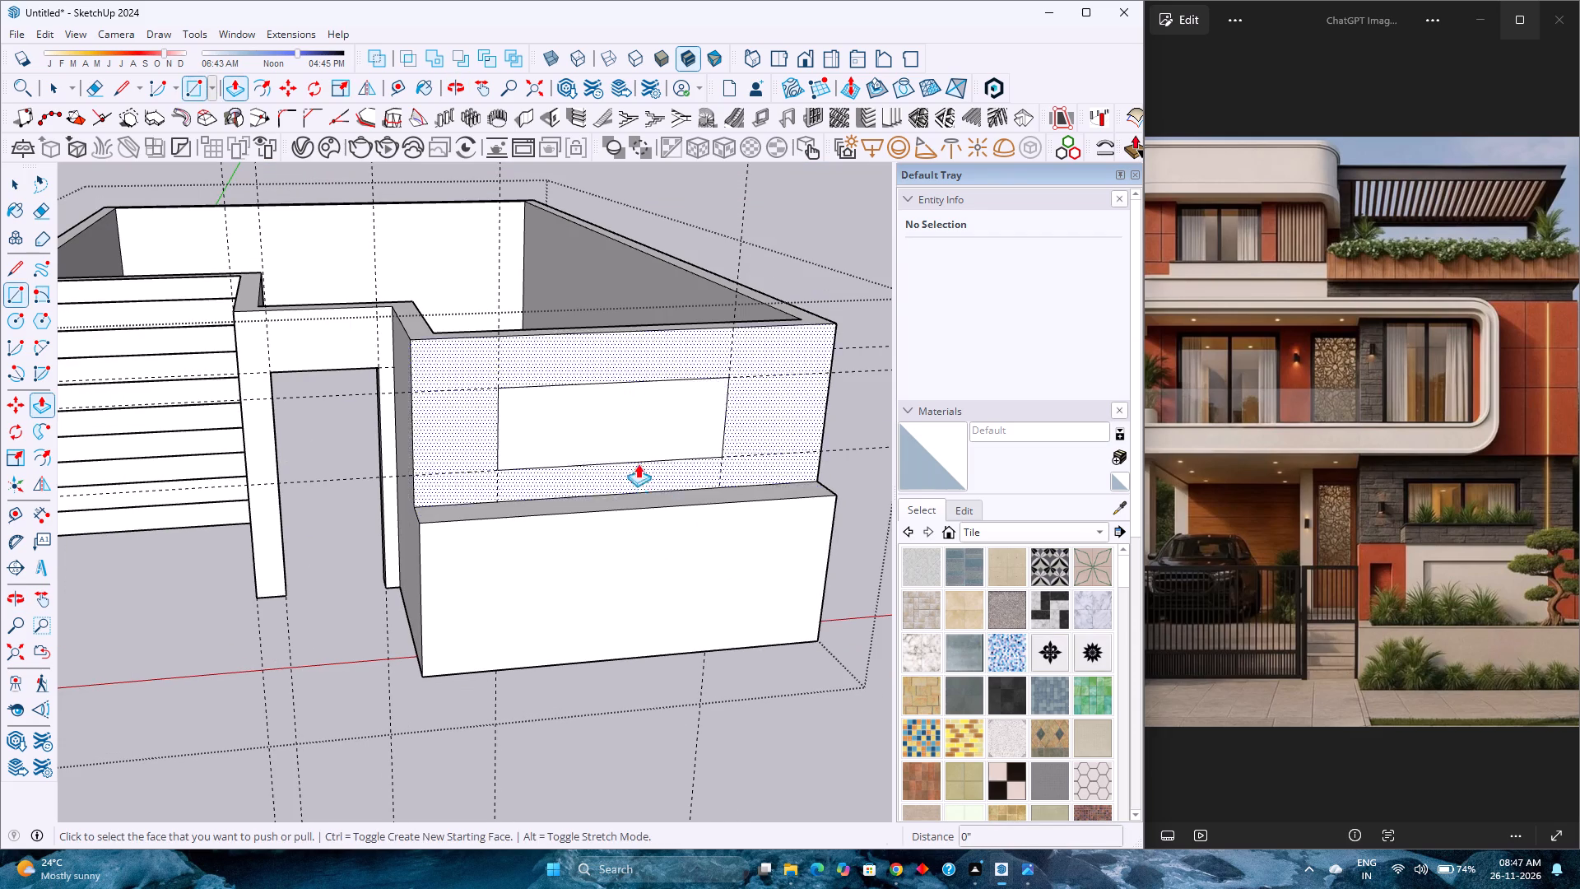
{"action": "left_click", "coordinate": [643, 430]}
{"action": "middle_click_drag", "start_coordinate": [634, 415], "coordinate": [788, 606]}
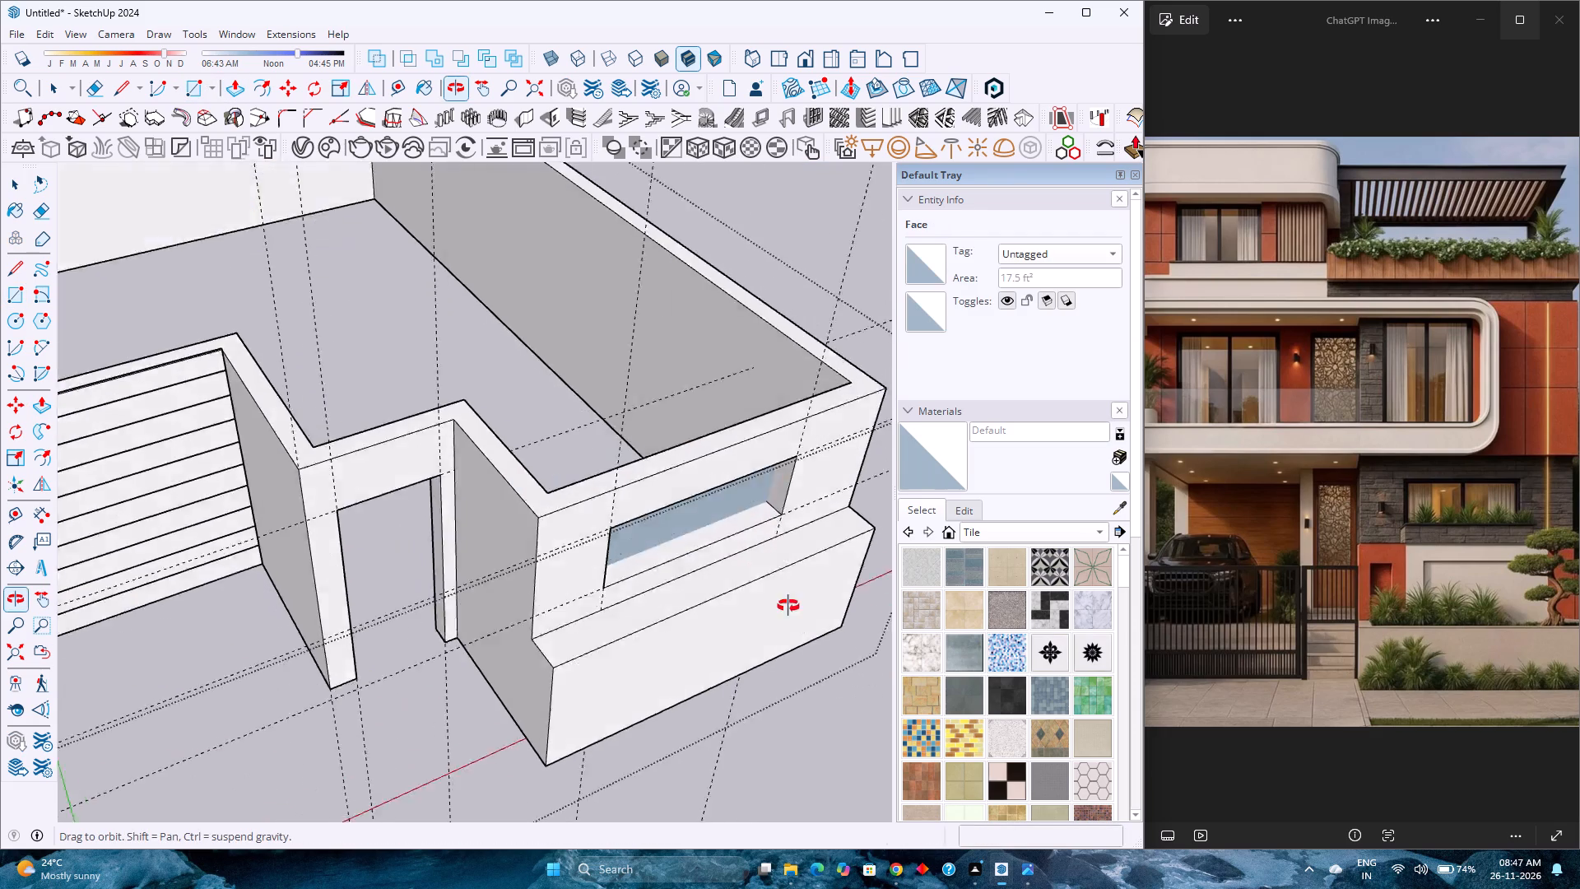
{"action": "middle_click_drag", "start_coordinate": [788, 606], "coordinate": [803, 646]}
{"action": "left_click", "coordinate": [660, 531]}
{"action": "scroll", "coordinate": [680, 519], "scroll_direction": "down", "scroll_amount": 2}
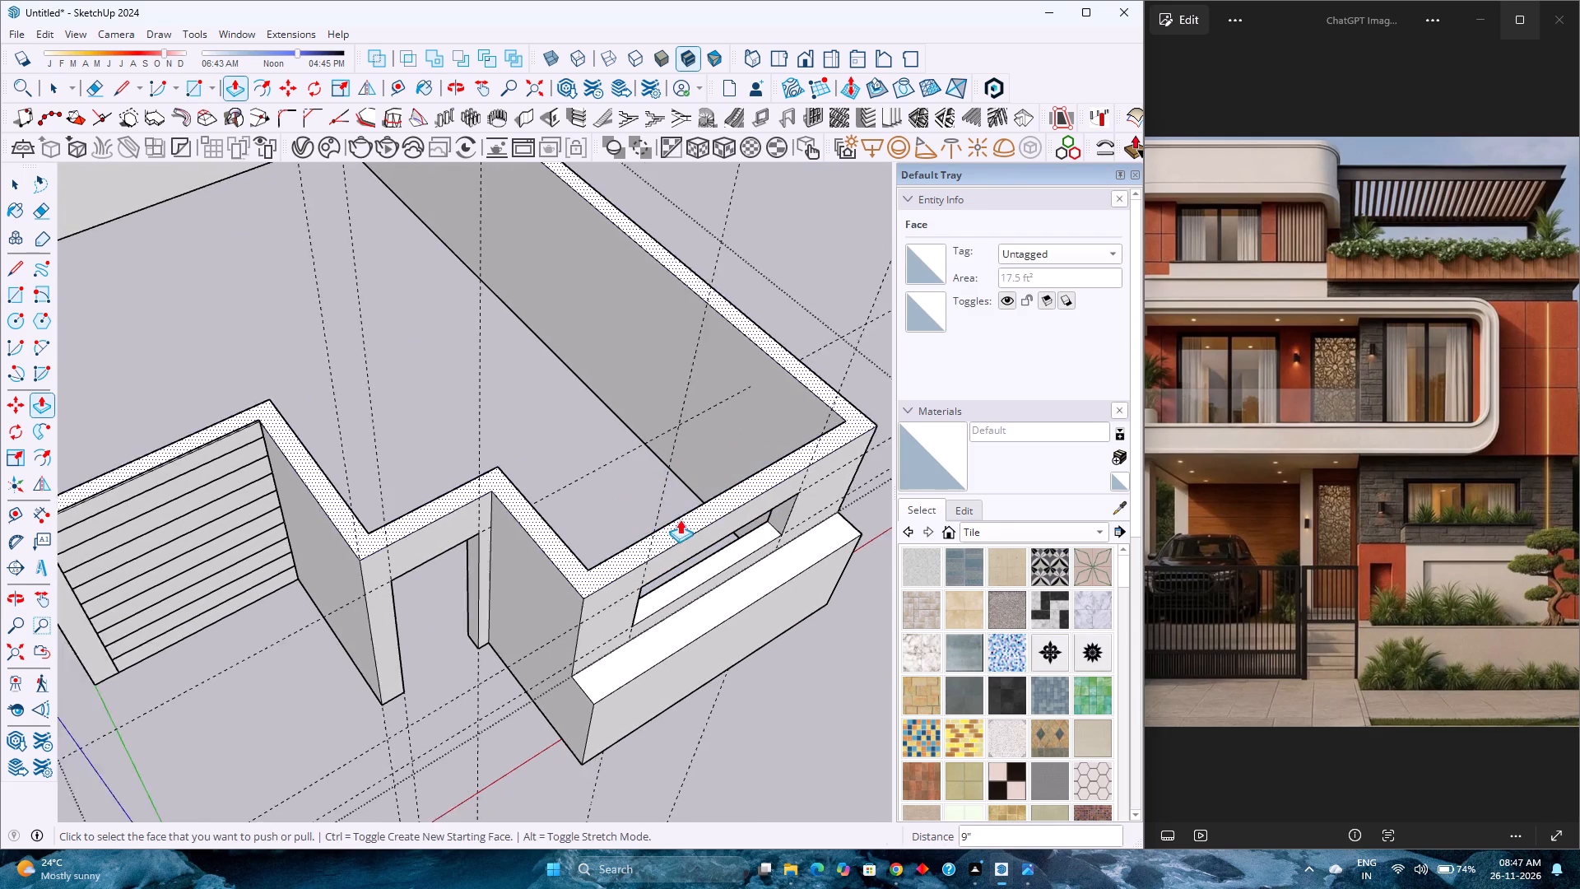
Examine the window opening and the projecting front wall's ledge from the front, the sides and above.
{"action": "middle_click_drag", "start_coordinate": [672, 519], "coordinate": [582, 407]}
{"action": "scroll", "coordinate": [589, 404], "scroll_direction": "down", "scroll_amount": 5}
{"action": "key", "text": "space"}
{"action": "scroll", "coordinate": [657, 501], "scroll_direction": "down", "scroll_amount": 3}
{"action": "middle_click_drag", "start_coordinate": [643, 552], "coordinate": [531, 393]}
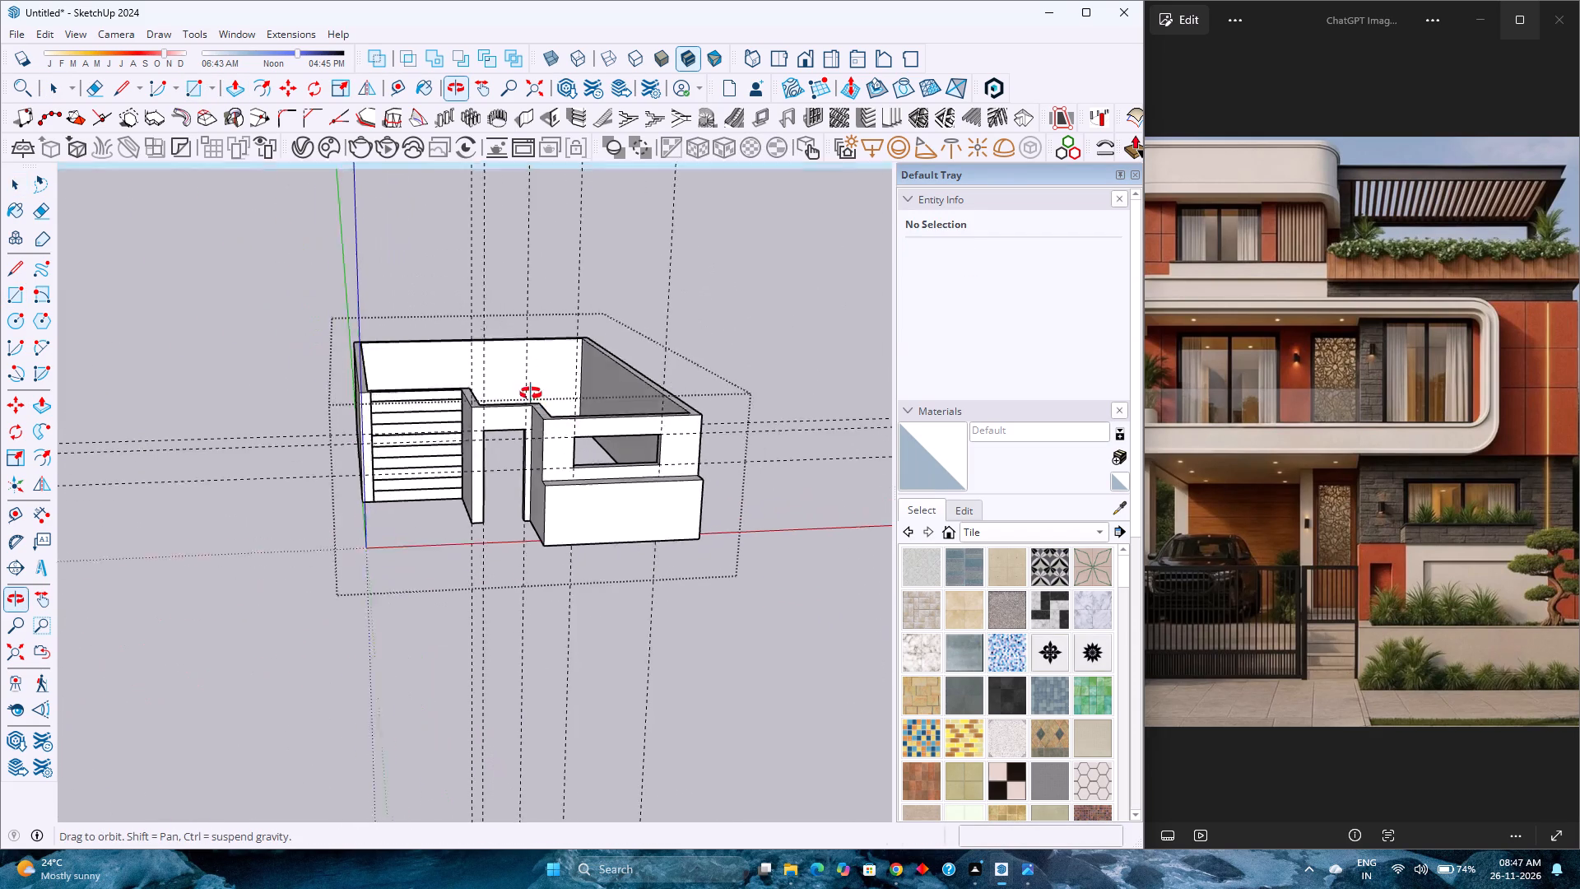
{"action": "middle_click_drag", "start_coordinate": [531, 393], "coordinate": [531, 392]}
{"action": "scroll", "coordinate": [540, 415], "scroll_direction": "up", "scroll_amount": 14}
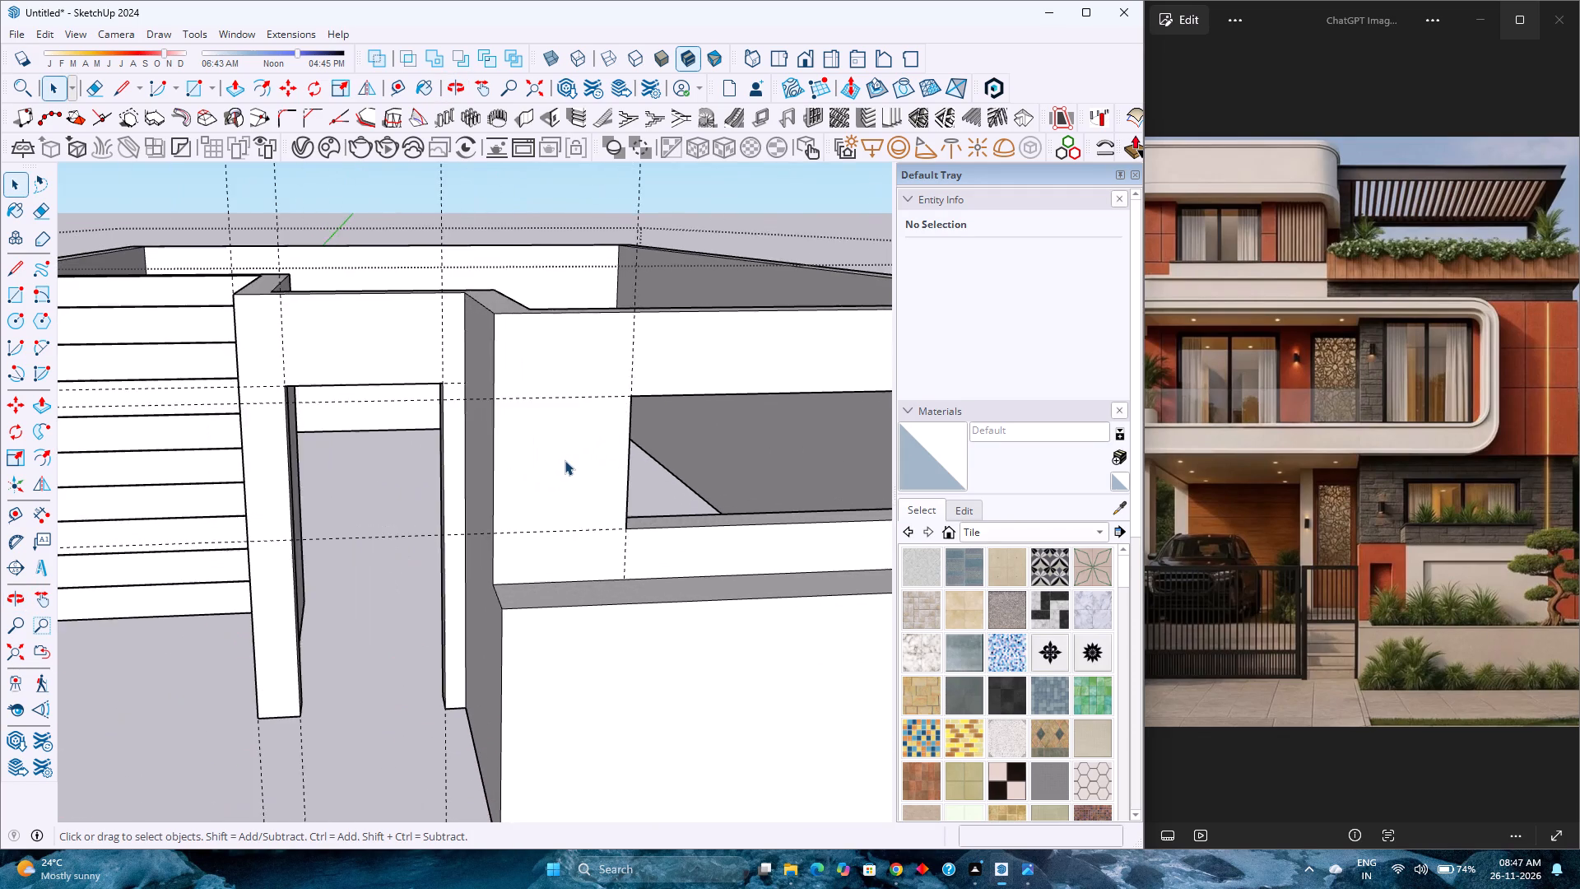
{"action": "scroll", "coordinate": [565, 460], "scroll_direction": "down", "scroll_amount": 7}
{"action": "middle_click_drag", "start_coordinate": [431, 554], "coordinate": [684, 515]}
{"action": "scroll", "coordinate": [684, 514], "scroll_direction": "down", "scroll_amount": 5}
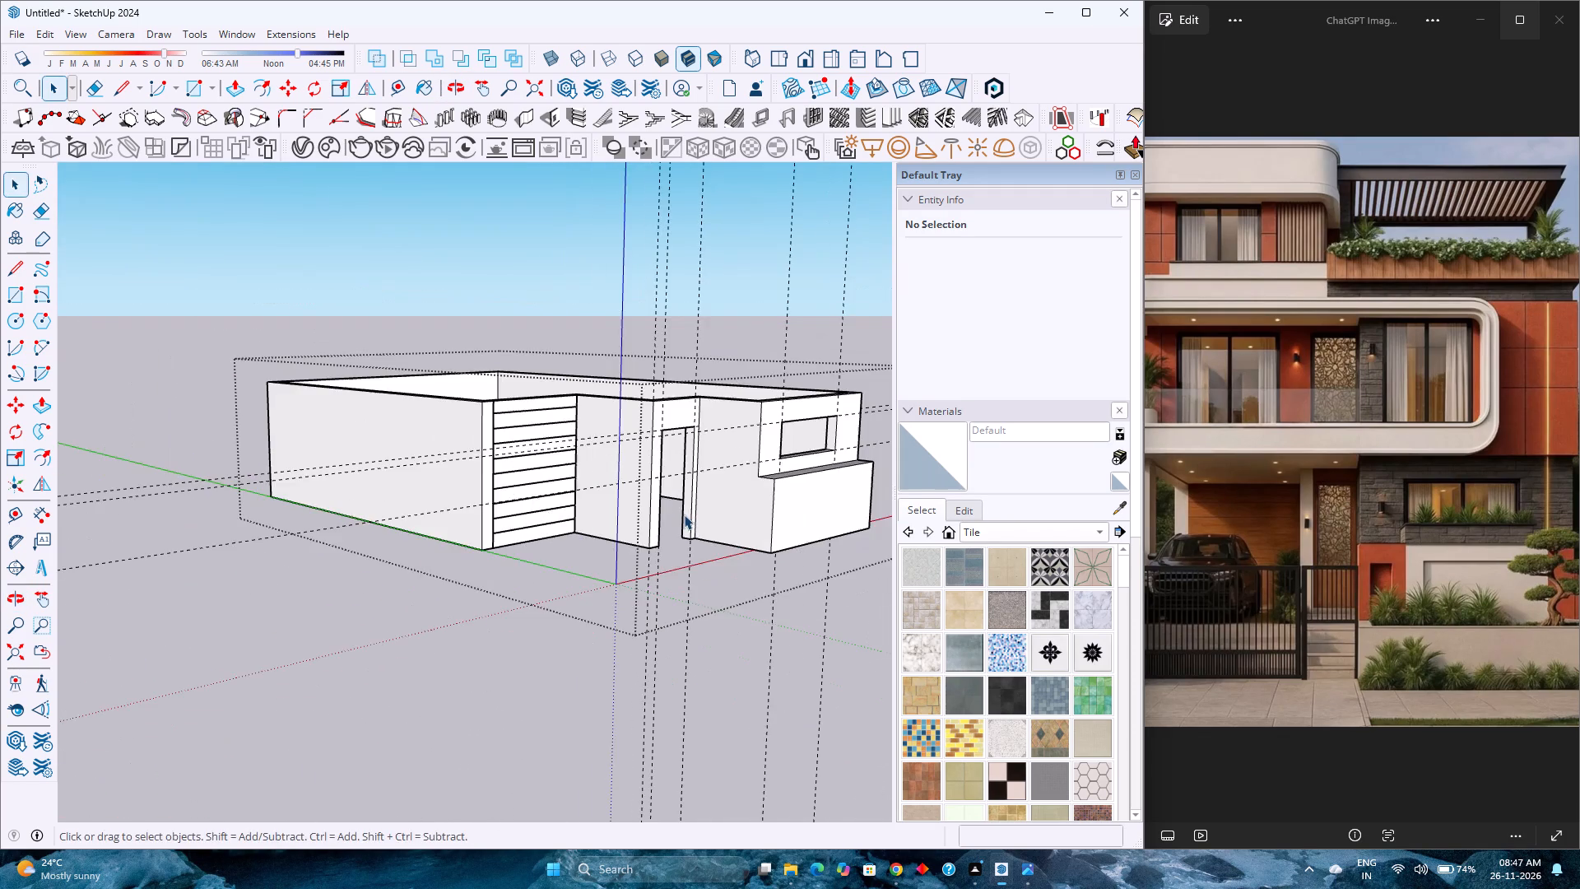
{"action": "middle_click_drag", "start_coordinate": [676, 526], "coordinate": [103, 582]}
{"action": "scroll", "coordinate": [282, 576], "scroll_direction": "up", "scroll_amount": 5}
{"action": "middle_click_drag", "start_coordinate": [300, 575], "coordinate": [511, 471]}
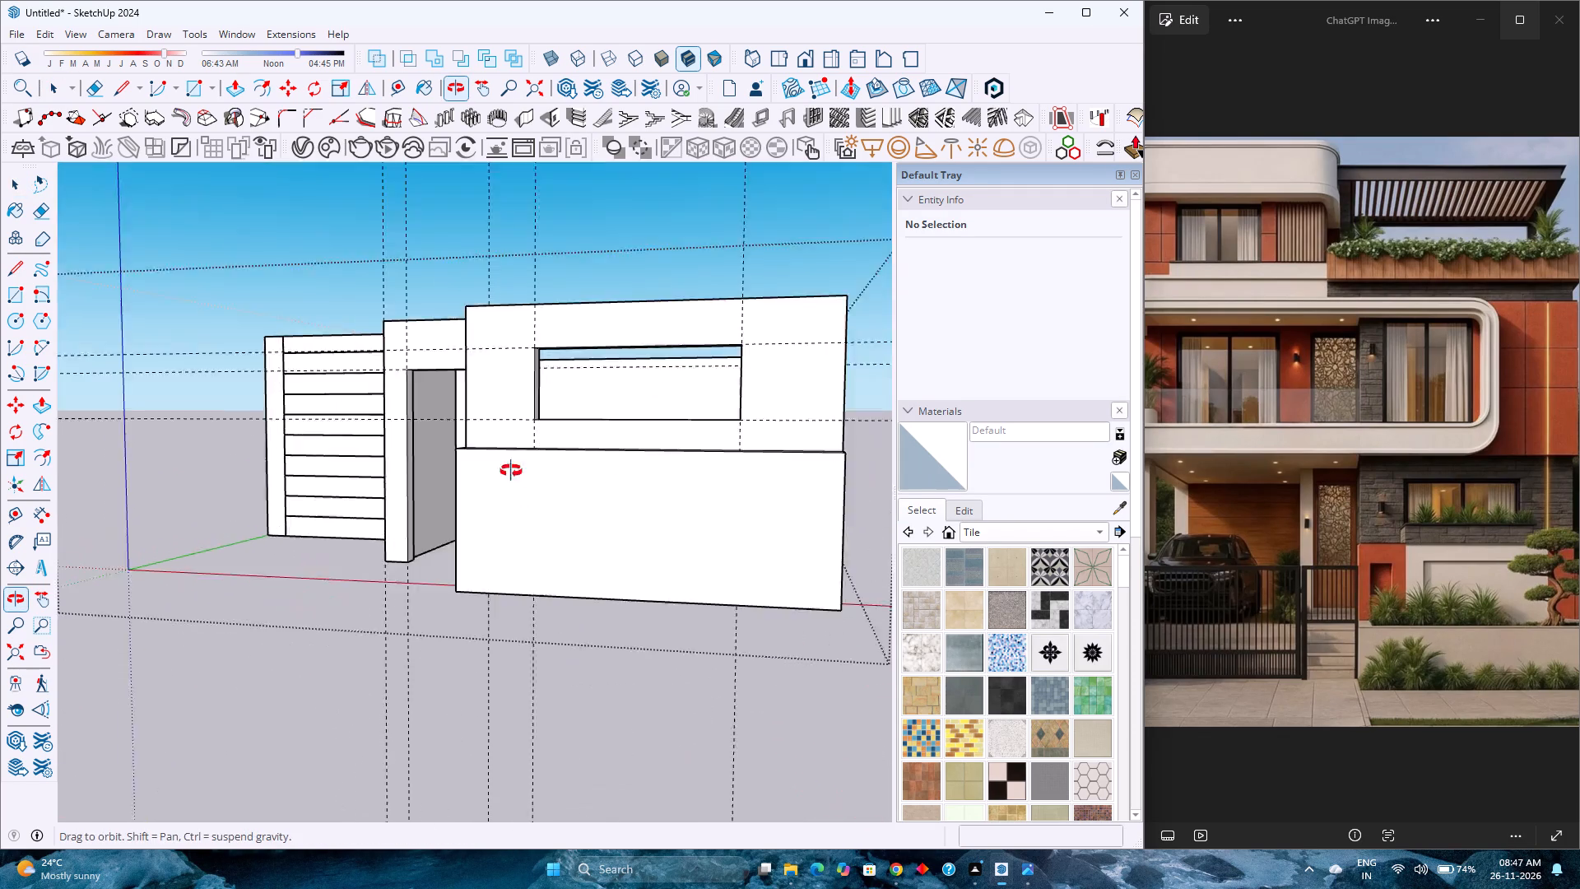
{"action": "middle_click_drag", "start_coordinate": [511, 471], "coordinate": [615, 459]}
{"action": "scroll", "coordinate": [513, 480], "scroll_direction": "up", "scroll_amount": 4}
{"action": "scroll", "coordinate": [513, 480], "scroll_direction": "down", "scroll_amount": 8}
{"action": "middle_click_drag", "start_coordinate": [606, 480], "coordinate": [606, 511]}
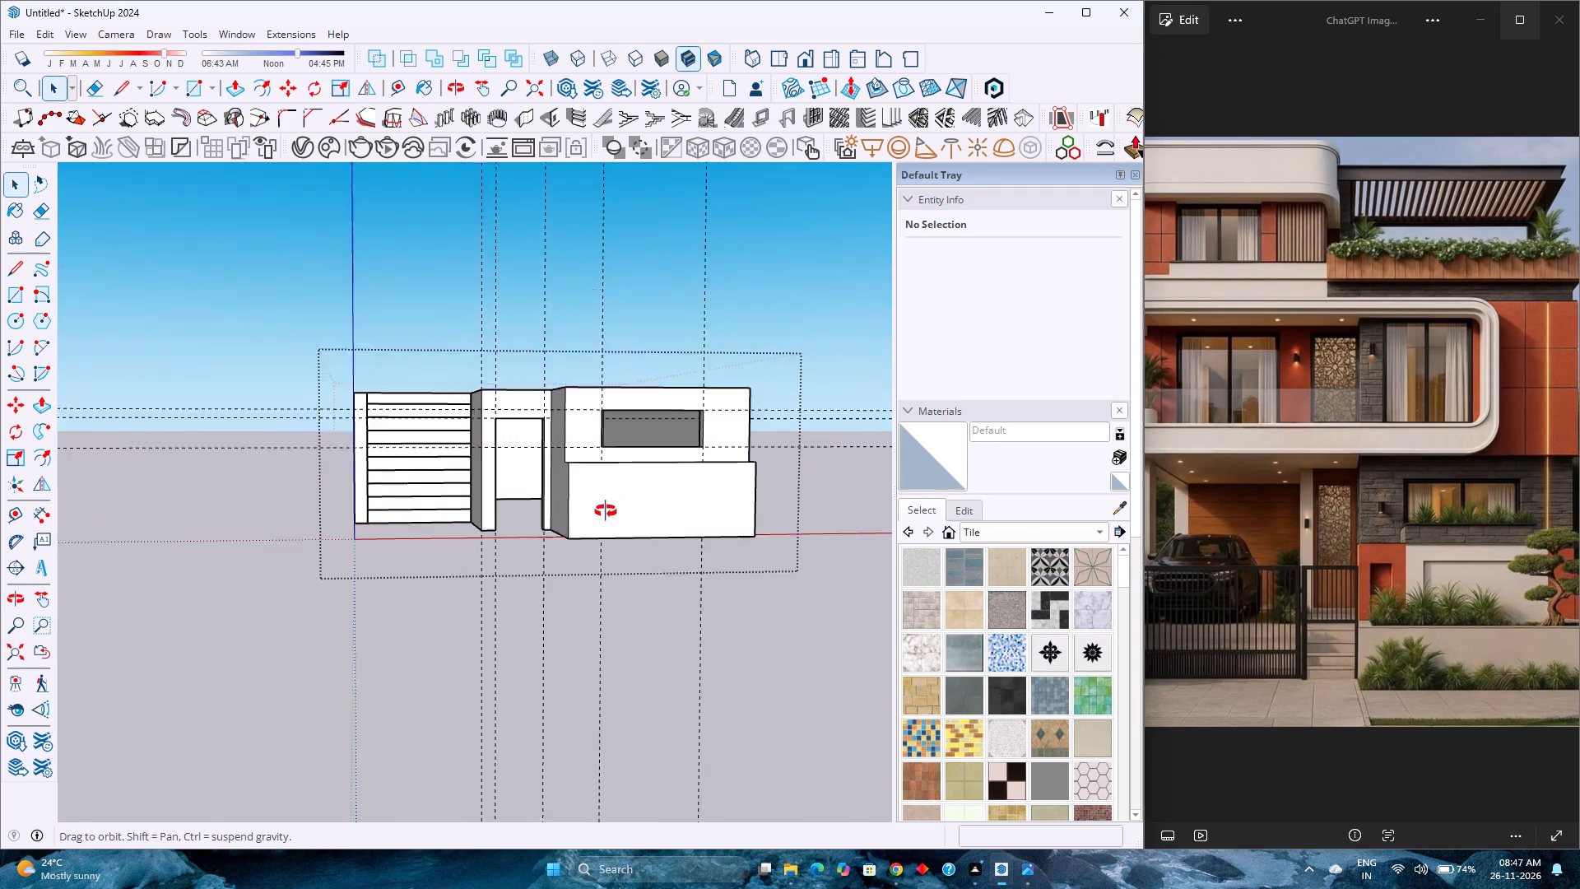
{"action": "middle_click_drag", "start_coordinate": [606, 511], "coordinate": [570, 521]}
{"action": "scroll", "coordinate": [560, 521], "scroll_direction": "down", "scroll_amount": 2}
{"action": "scroll", "coordinate": [555, 519], "scroll_direction": "up", "scroll_amount": 4}
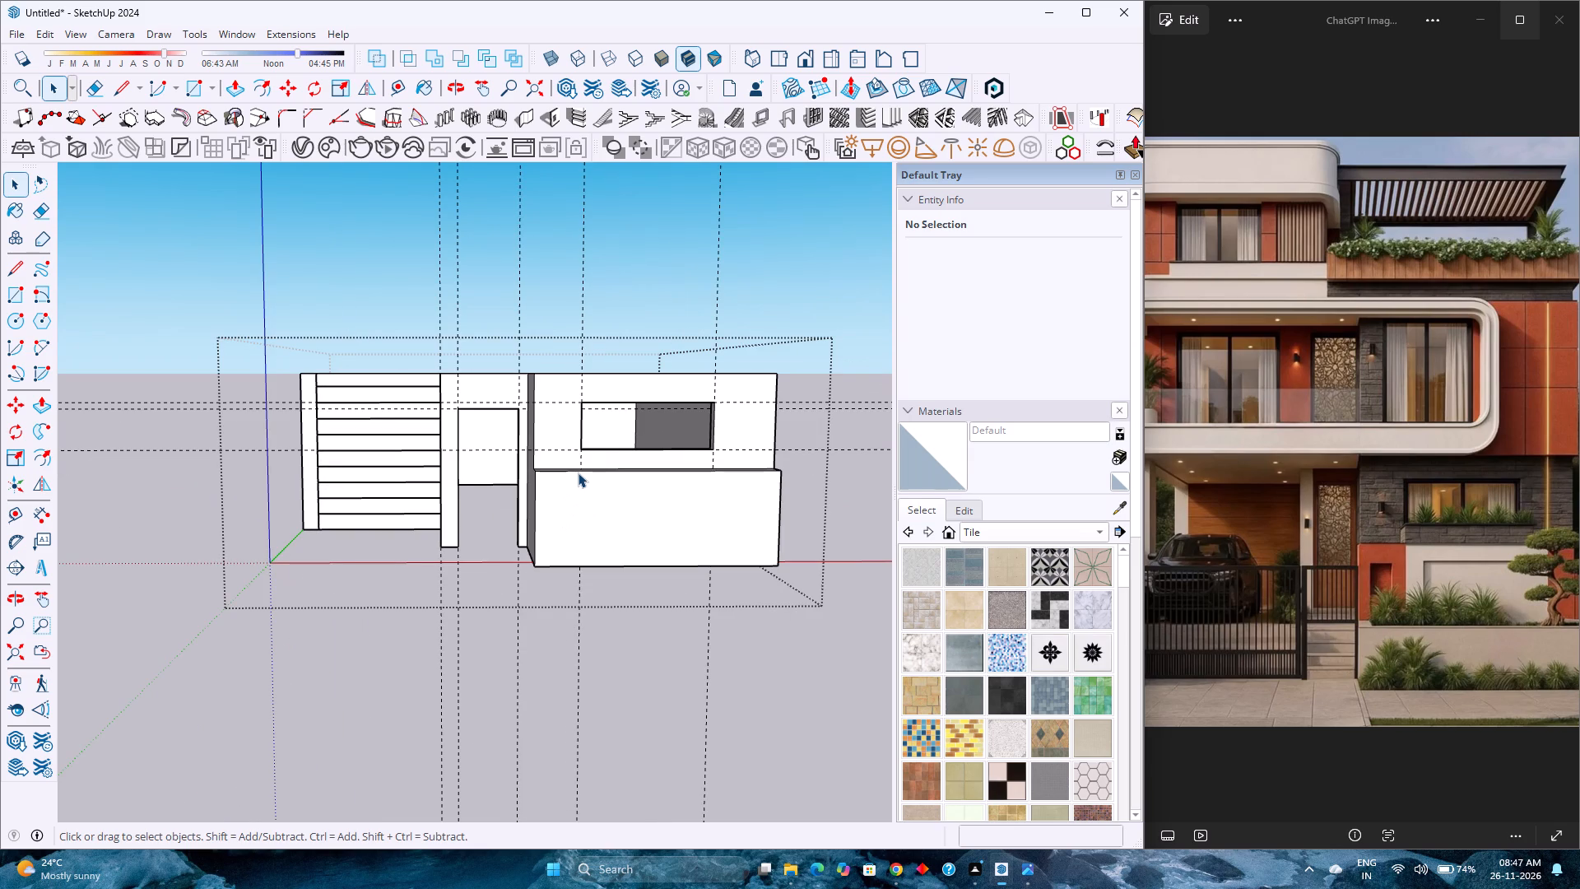
{"action": "scroll", "coordinate": [578, 472], "scroll_direction": "up", "scroll_amount": 4}
{"action": "middle_click_drag", "start_coordinate": [578, 468], "coordinate": [589, 479]}
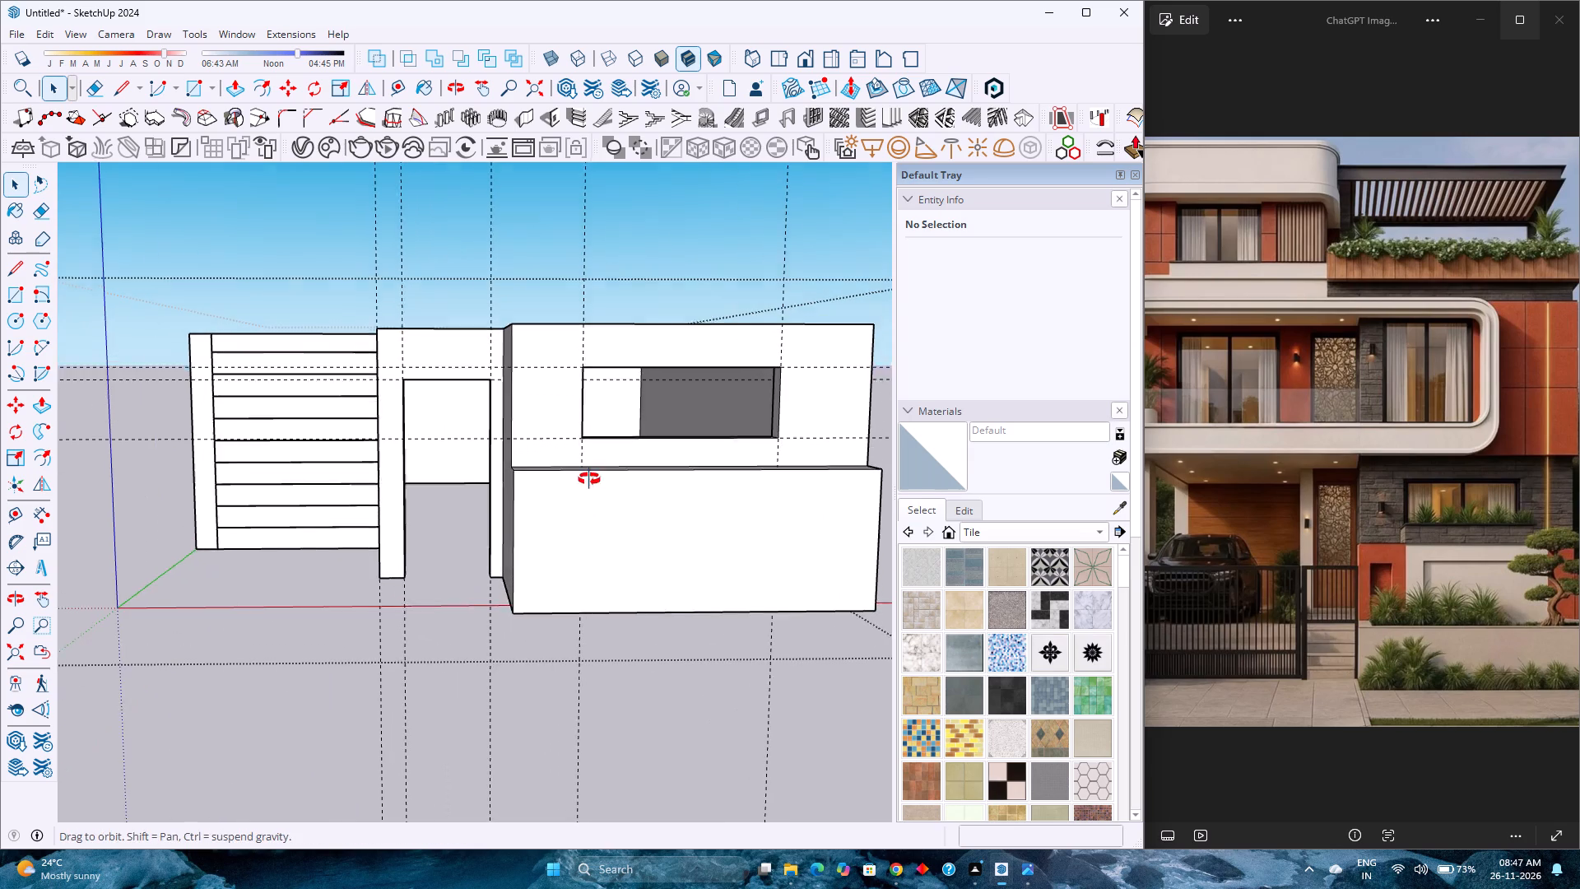
{"action": "middle_click_drag", "start_coordinate": [589, 479], "coordinate": [635, 641]}
{"action": "scroll", "coordinate": [537, 370], "scroll_direction": "up", "scroll_amount": 1}
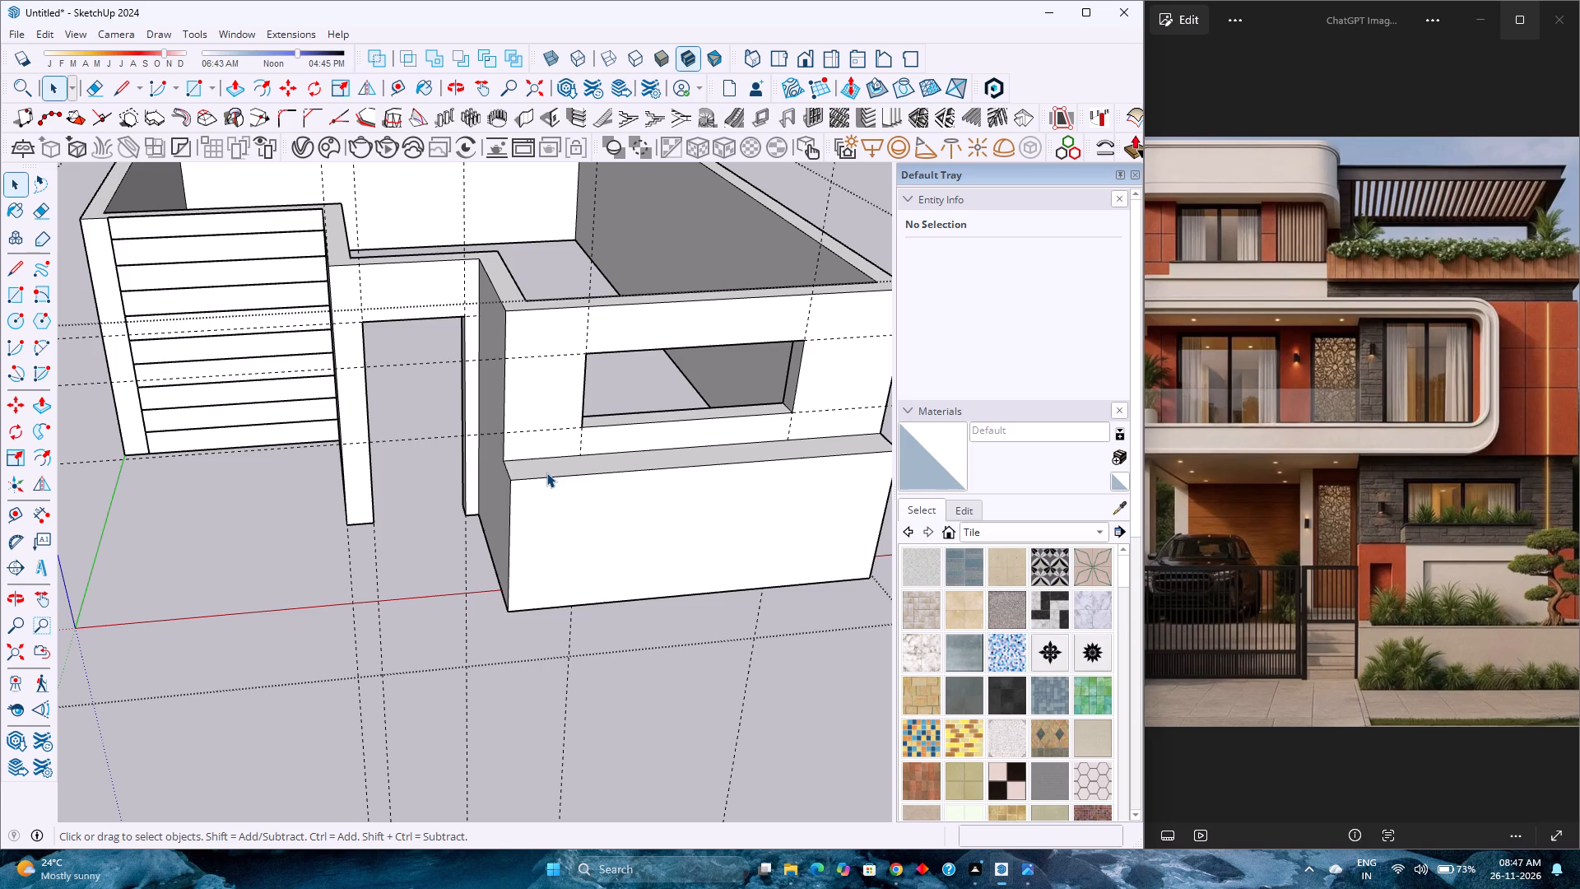
{"action": "middle_click_drag", "start_coordinate": [538, 543], "coordinate": [537, 465]}
{"action": "scroll", "coordinate": [537, 457], "scroll_direction": "up", "scroll_amount": 1}
{"action": "scroll", "coordinate": [531, 444], "scroll_direction": "down", "scroll_amount": 6}
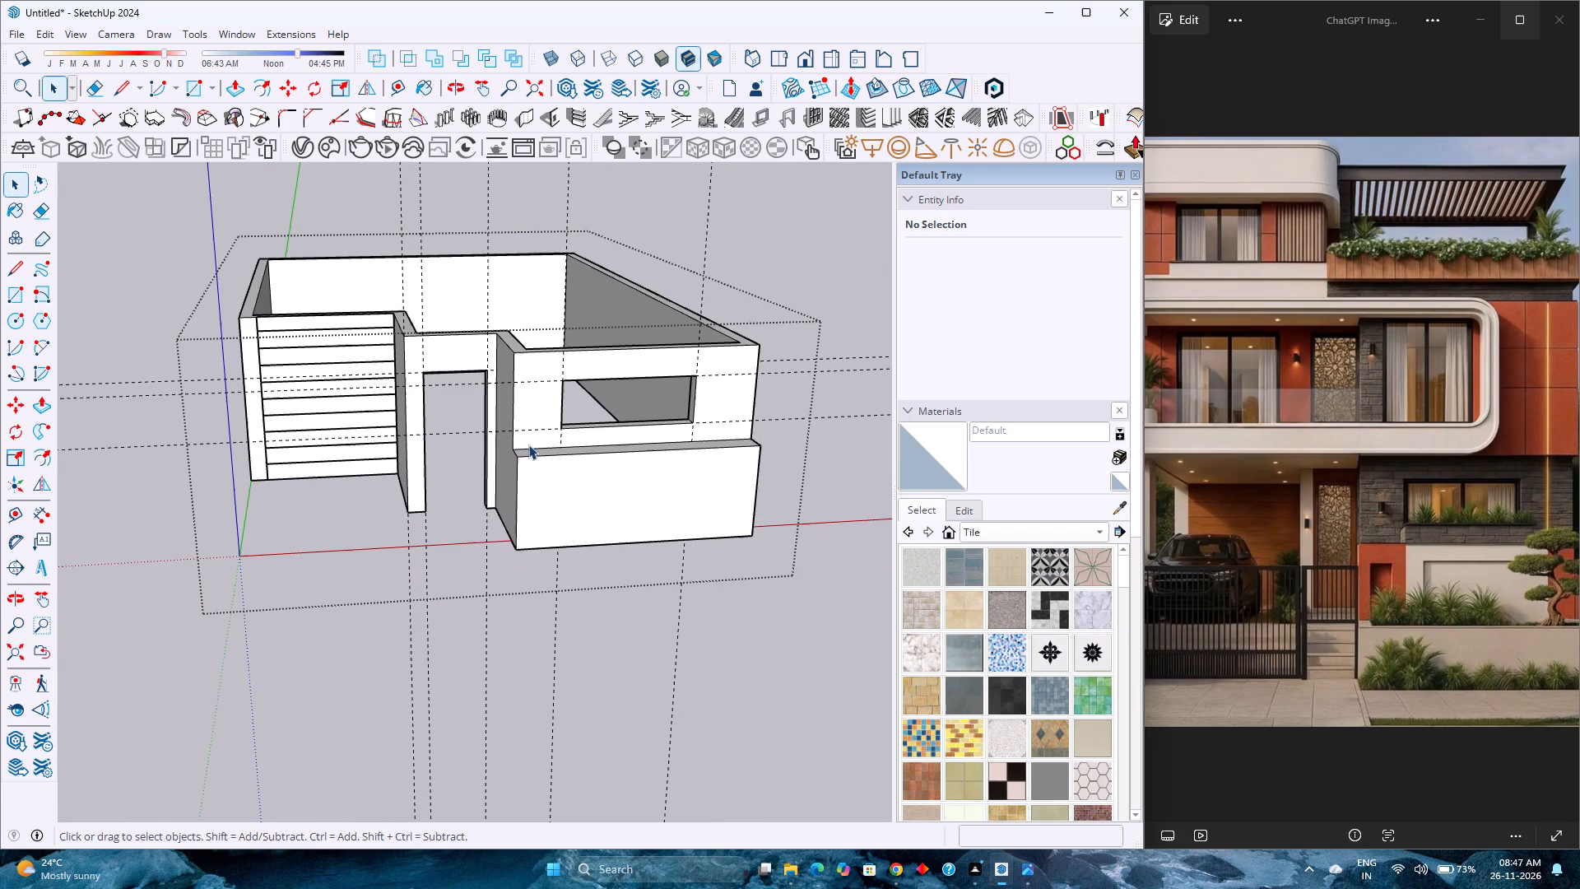
{"action": "scroll", "coordinate": [527, 447], "scroll_direction": "up", "scroll_amount": 4}
{"action": "scroll", "coordinate": [527, 449], "scroll_direction": "down", "scroll_amount": 3}
{"action": "scroll", "coordinate": [526, 451], "scroll_direction": "up", "scroll_amount": 3}
{"action": "scroll", "coordinate": [526, 451], "scroll_direction": "down", "scroll_amount": 4}
{"action": "scroll", "coordinate": [526, 451], "scroll_direction": "up", "scroll_amount": 2}
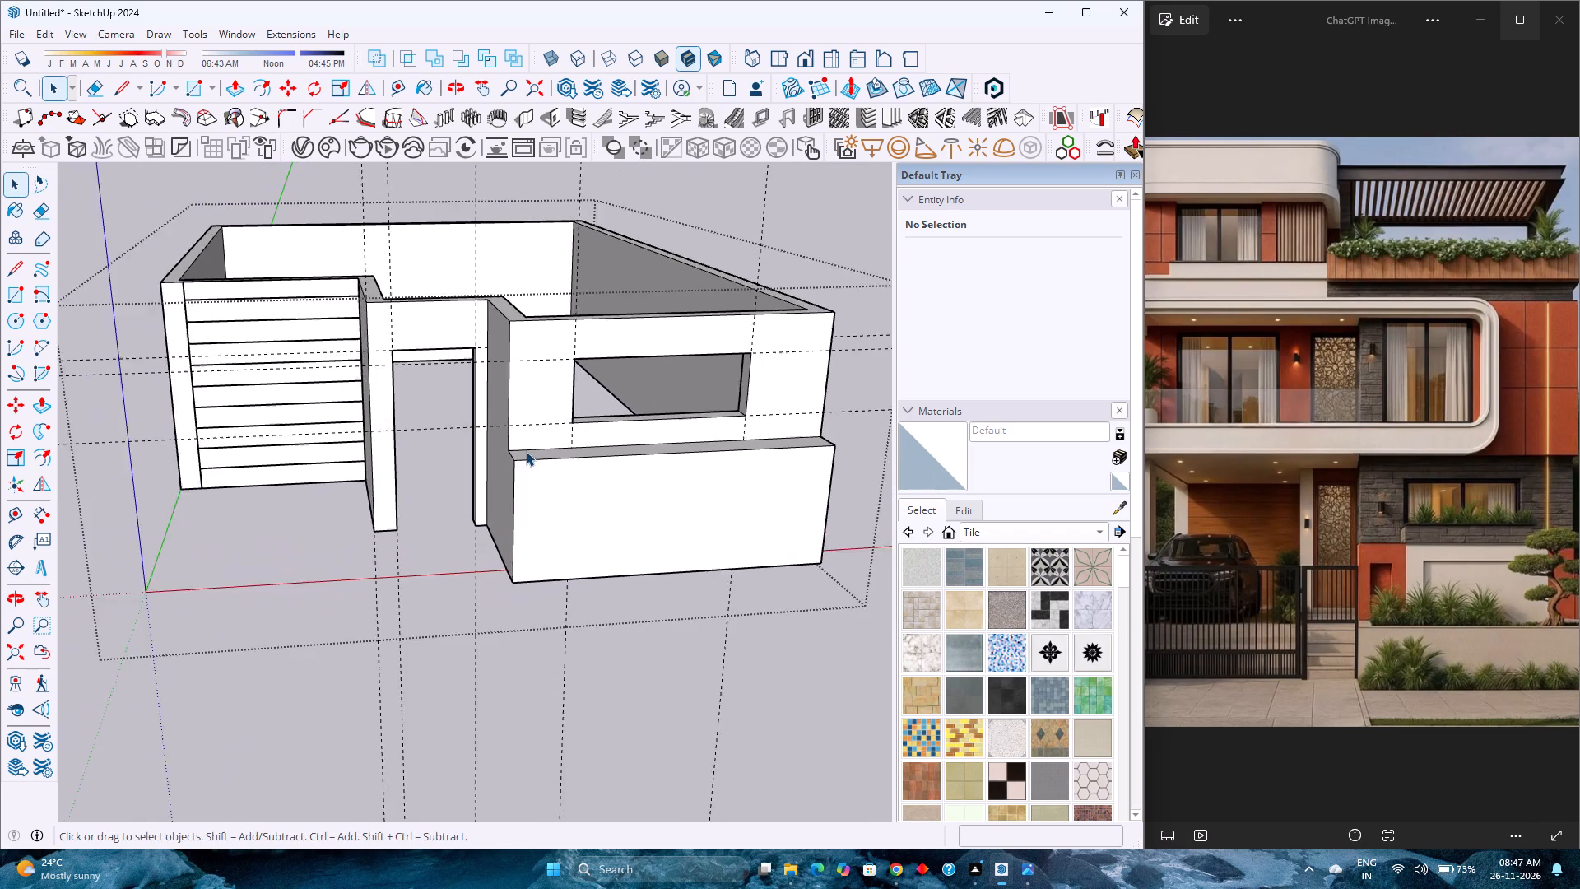
{"action": "scroll", "coordinate": [526, 451], "scroll_direction": "up", "scroll_amount": 2}
{"action": "scroll", "coordinate": [526, 451], "scroll_direction": "down", "scroll_amount": 2}
{"action": "middle_click_drag", "start_coordinate": [537, 514], "coordinate": [499, 382]}
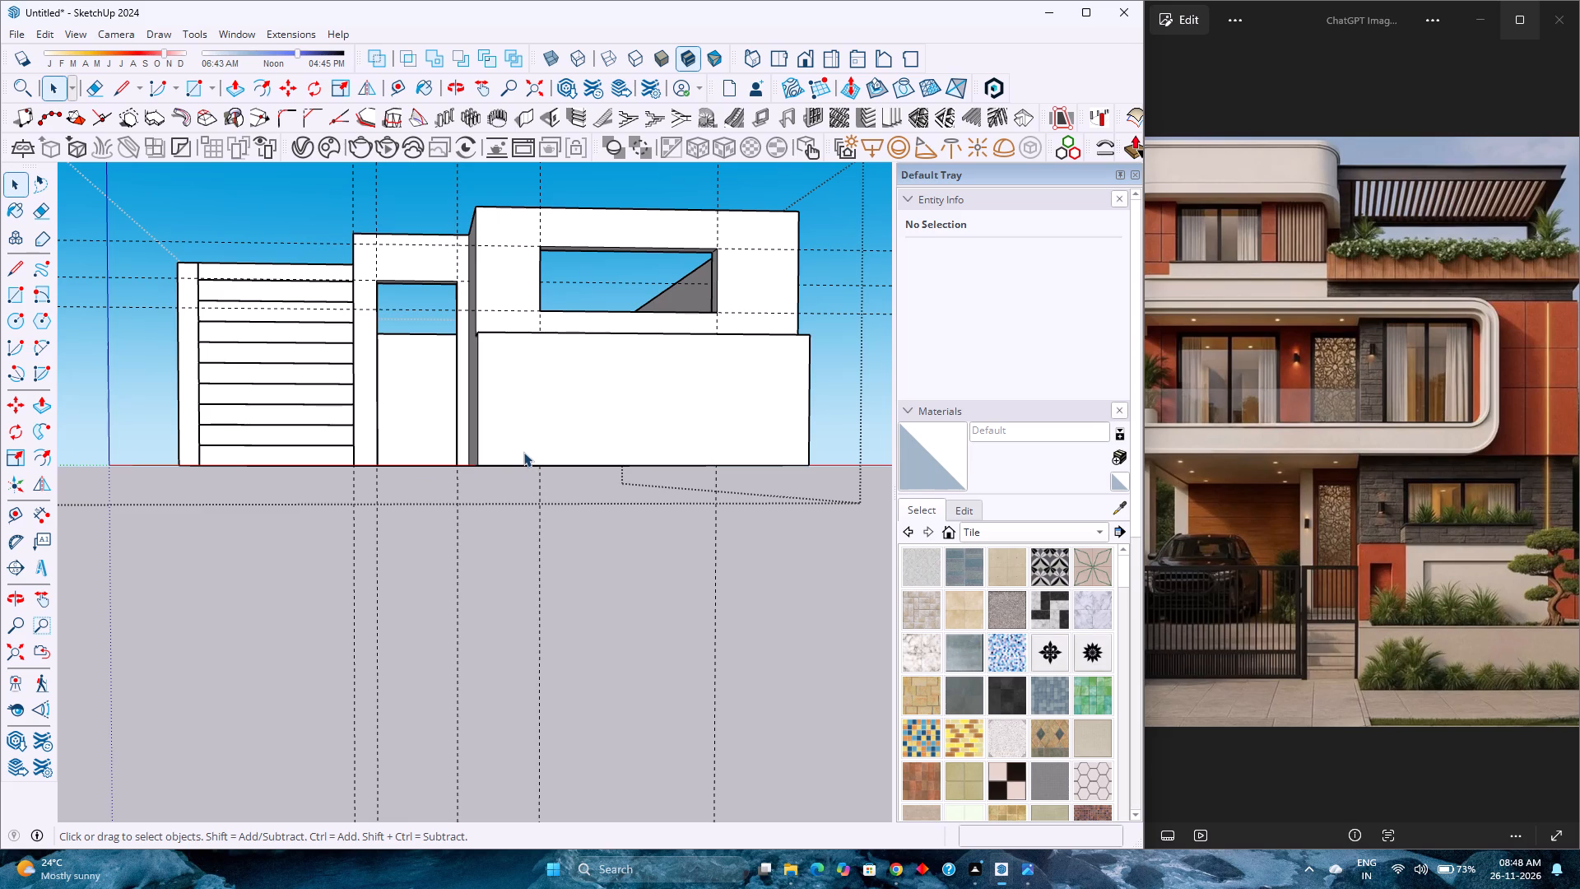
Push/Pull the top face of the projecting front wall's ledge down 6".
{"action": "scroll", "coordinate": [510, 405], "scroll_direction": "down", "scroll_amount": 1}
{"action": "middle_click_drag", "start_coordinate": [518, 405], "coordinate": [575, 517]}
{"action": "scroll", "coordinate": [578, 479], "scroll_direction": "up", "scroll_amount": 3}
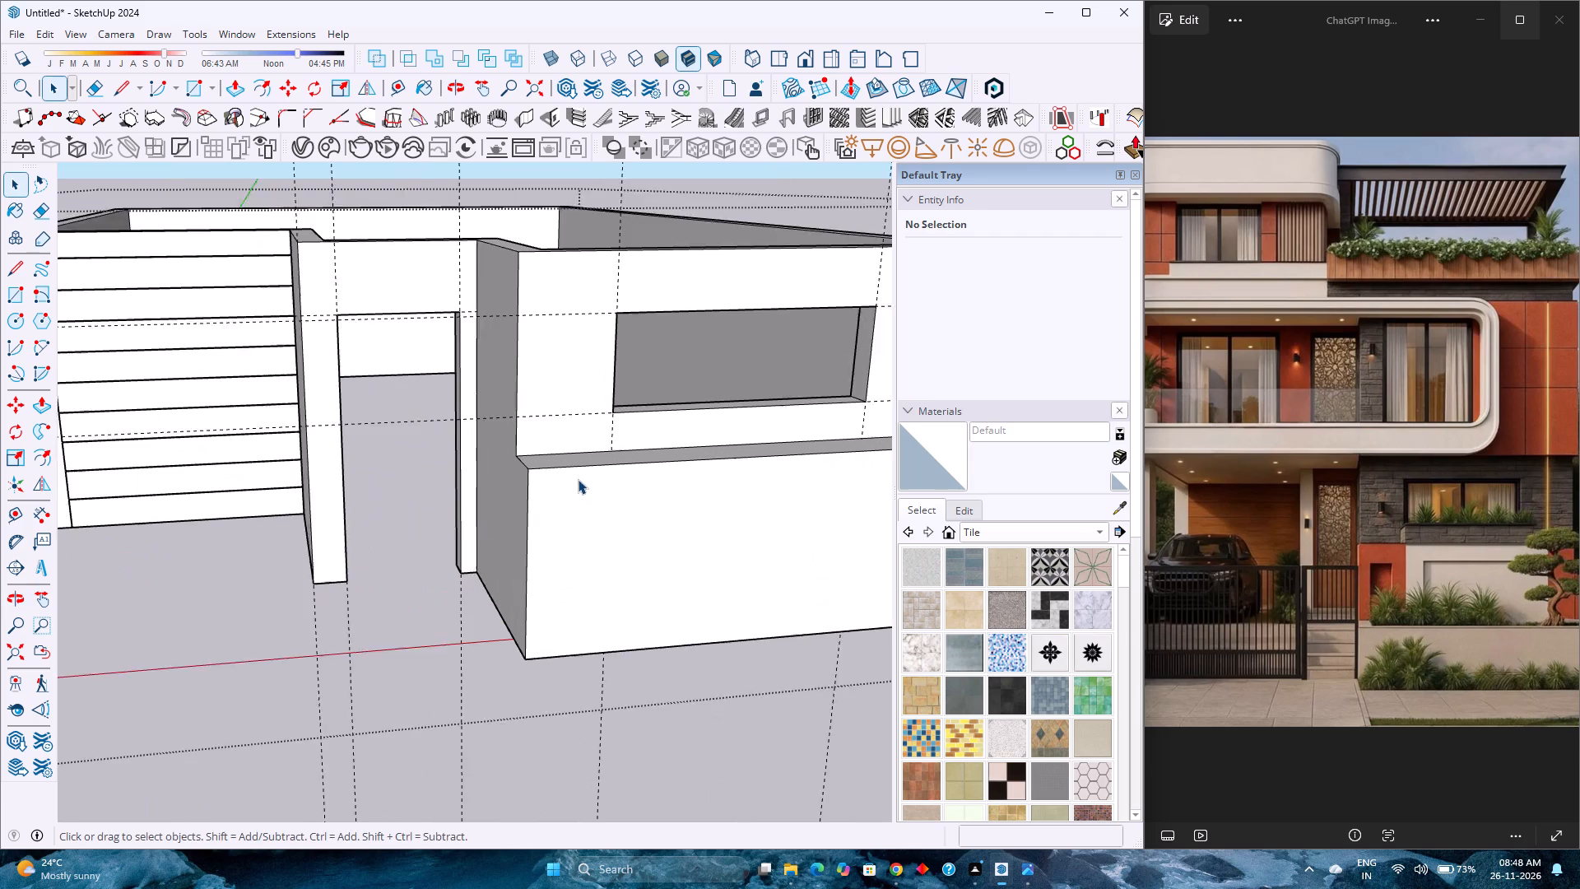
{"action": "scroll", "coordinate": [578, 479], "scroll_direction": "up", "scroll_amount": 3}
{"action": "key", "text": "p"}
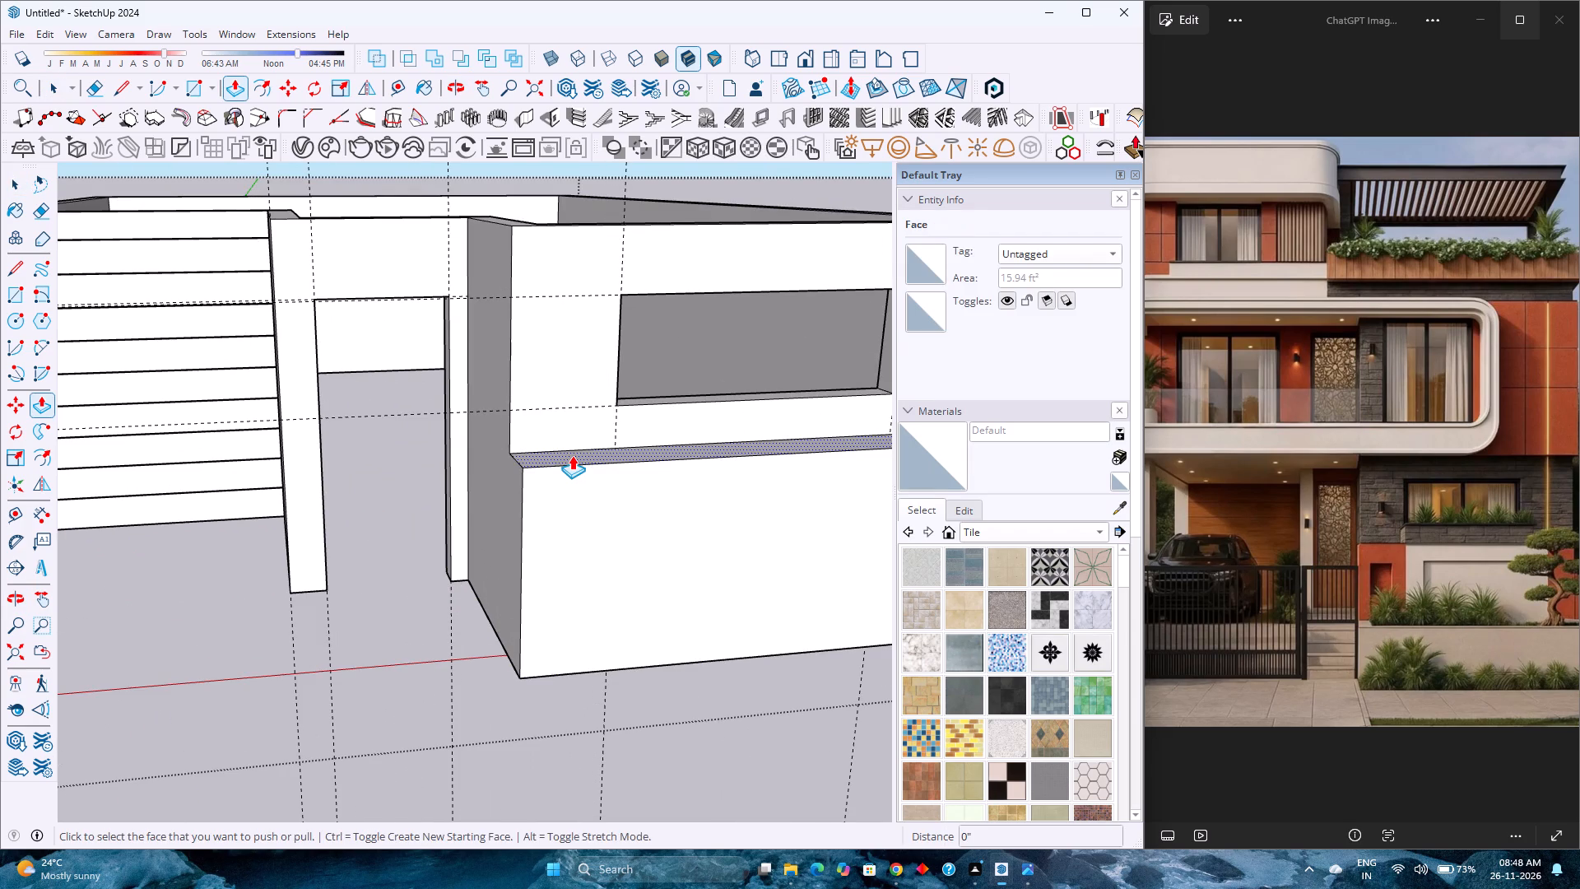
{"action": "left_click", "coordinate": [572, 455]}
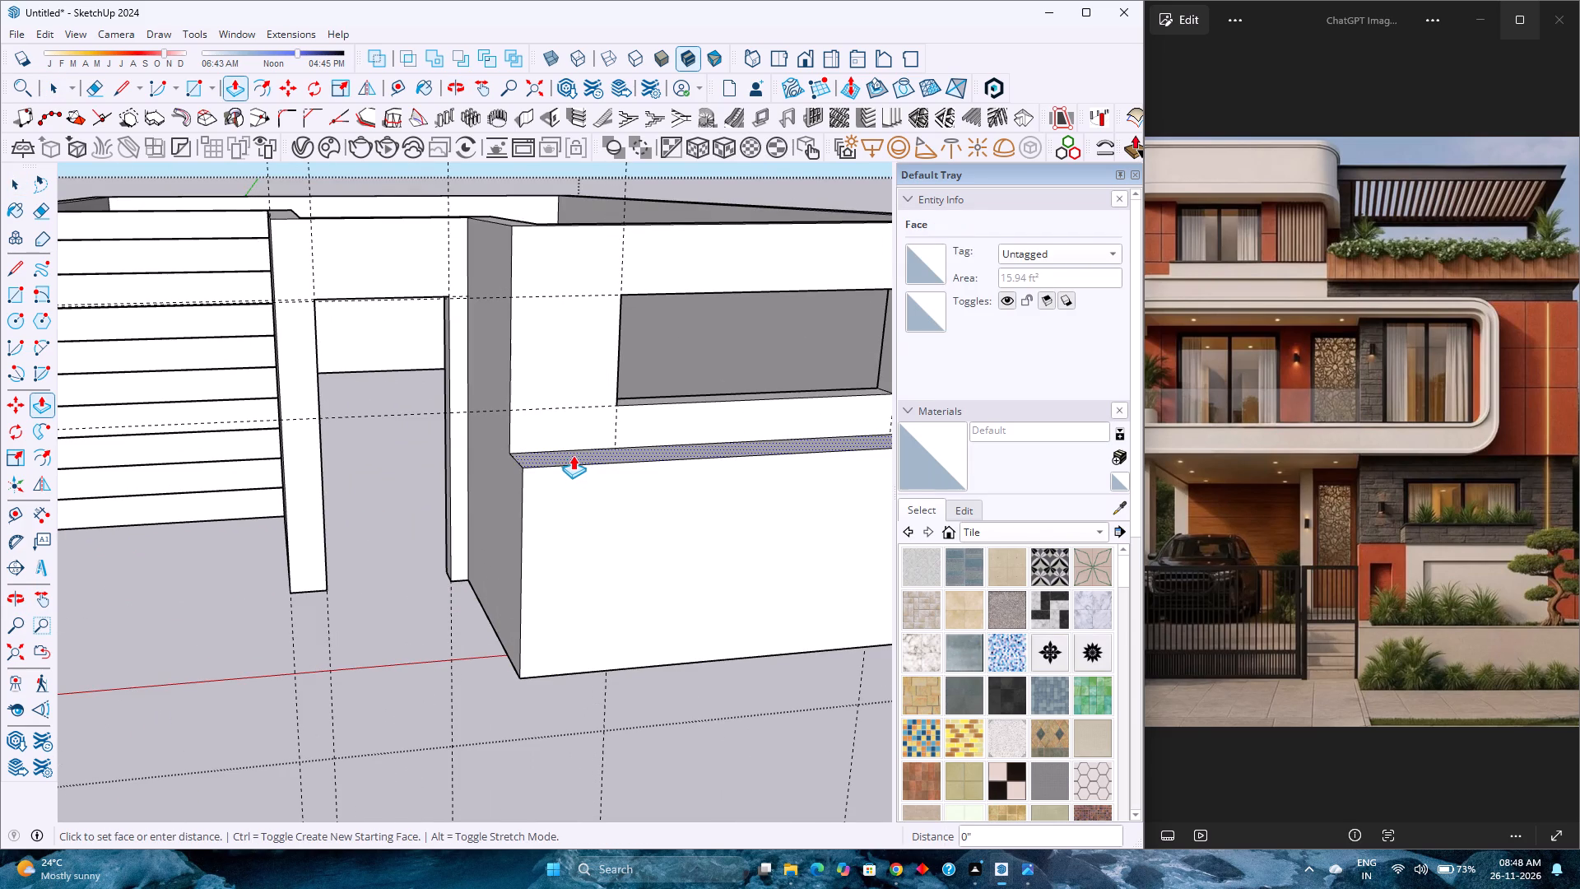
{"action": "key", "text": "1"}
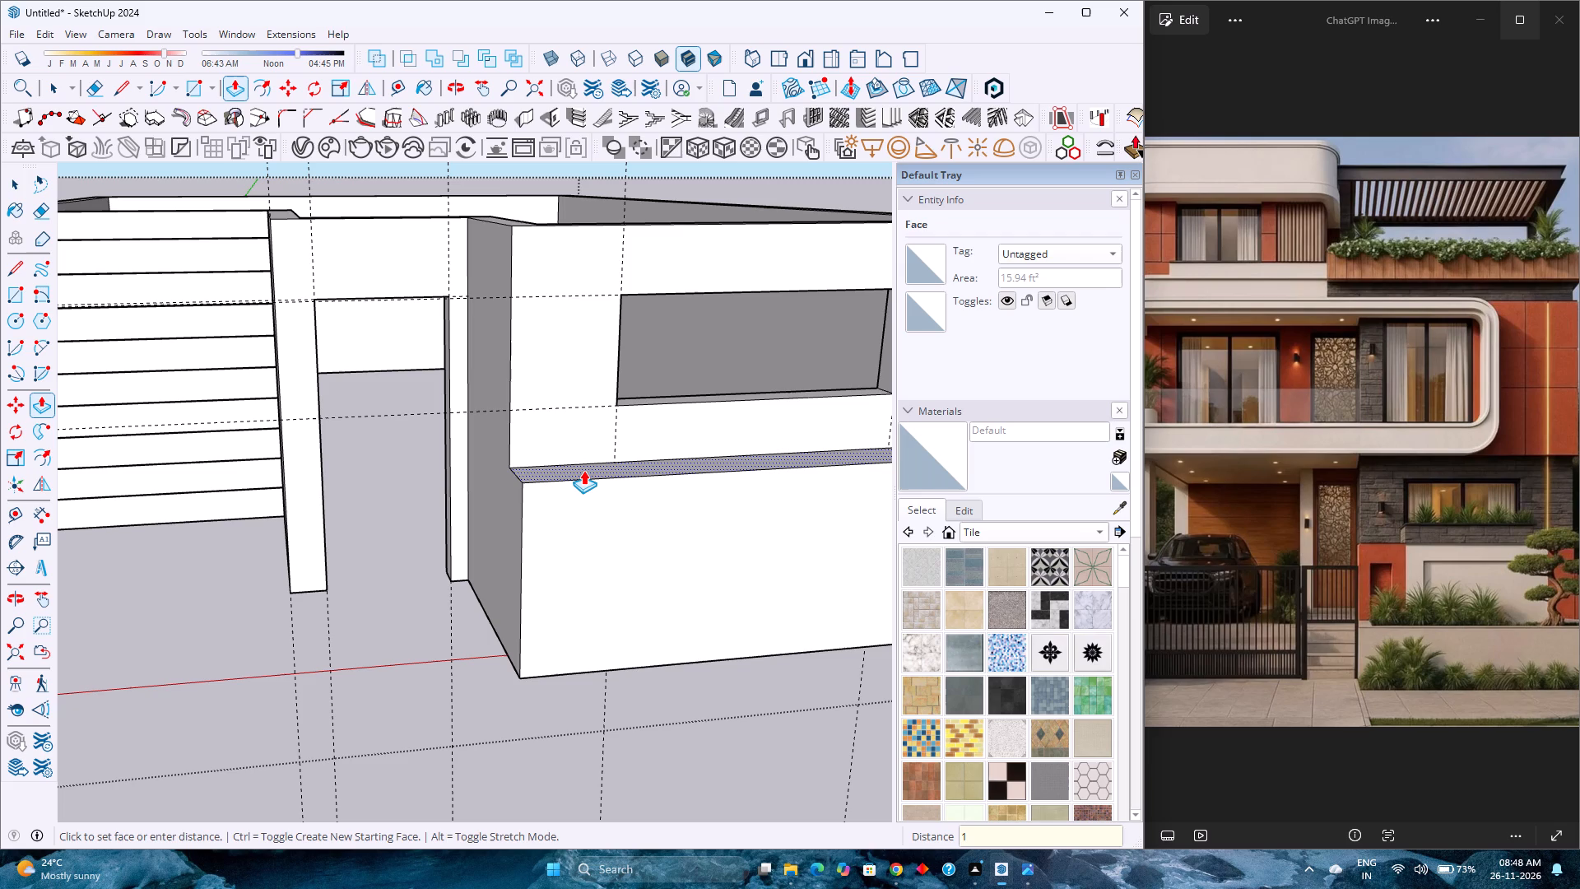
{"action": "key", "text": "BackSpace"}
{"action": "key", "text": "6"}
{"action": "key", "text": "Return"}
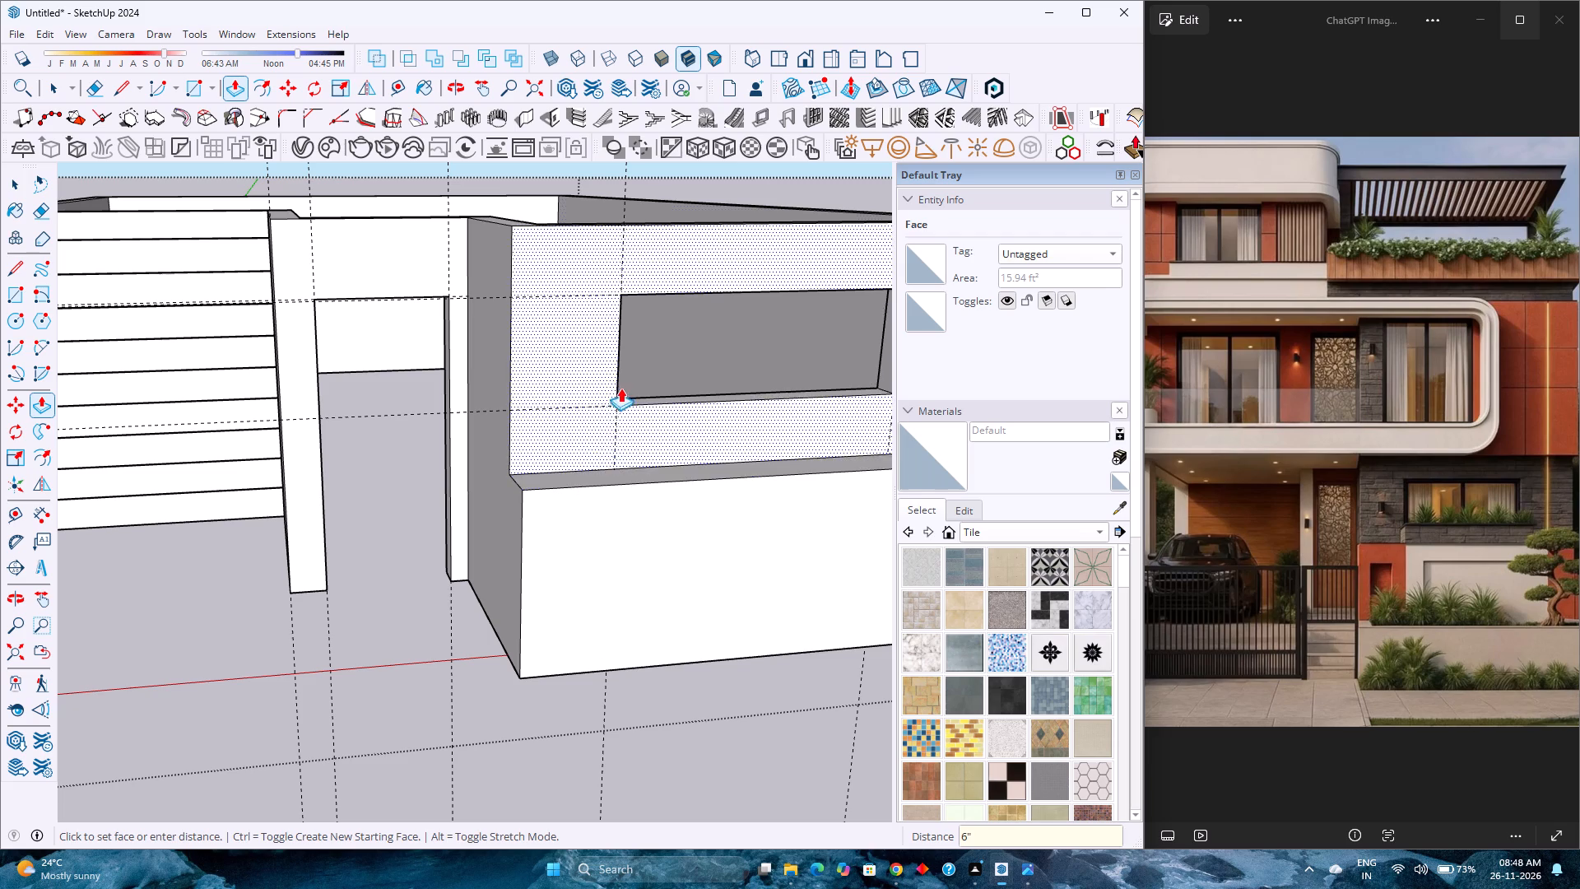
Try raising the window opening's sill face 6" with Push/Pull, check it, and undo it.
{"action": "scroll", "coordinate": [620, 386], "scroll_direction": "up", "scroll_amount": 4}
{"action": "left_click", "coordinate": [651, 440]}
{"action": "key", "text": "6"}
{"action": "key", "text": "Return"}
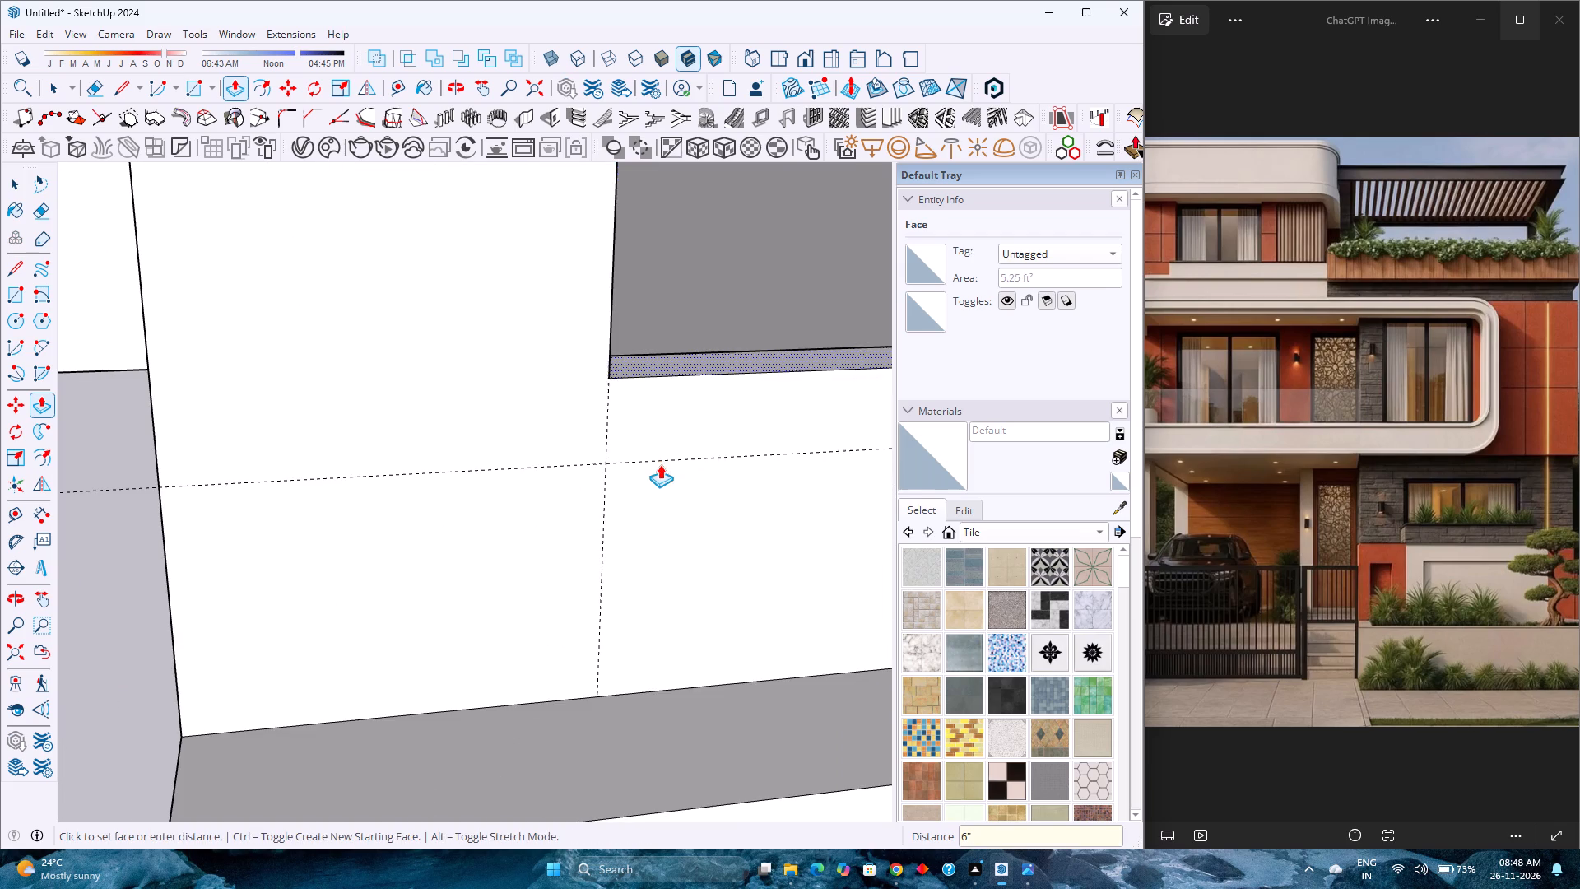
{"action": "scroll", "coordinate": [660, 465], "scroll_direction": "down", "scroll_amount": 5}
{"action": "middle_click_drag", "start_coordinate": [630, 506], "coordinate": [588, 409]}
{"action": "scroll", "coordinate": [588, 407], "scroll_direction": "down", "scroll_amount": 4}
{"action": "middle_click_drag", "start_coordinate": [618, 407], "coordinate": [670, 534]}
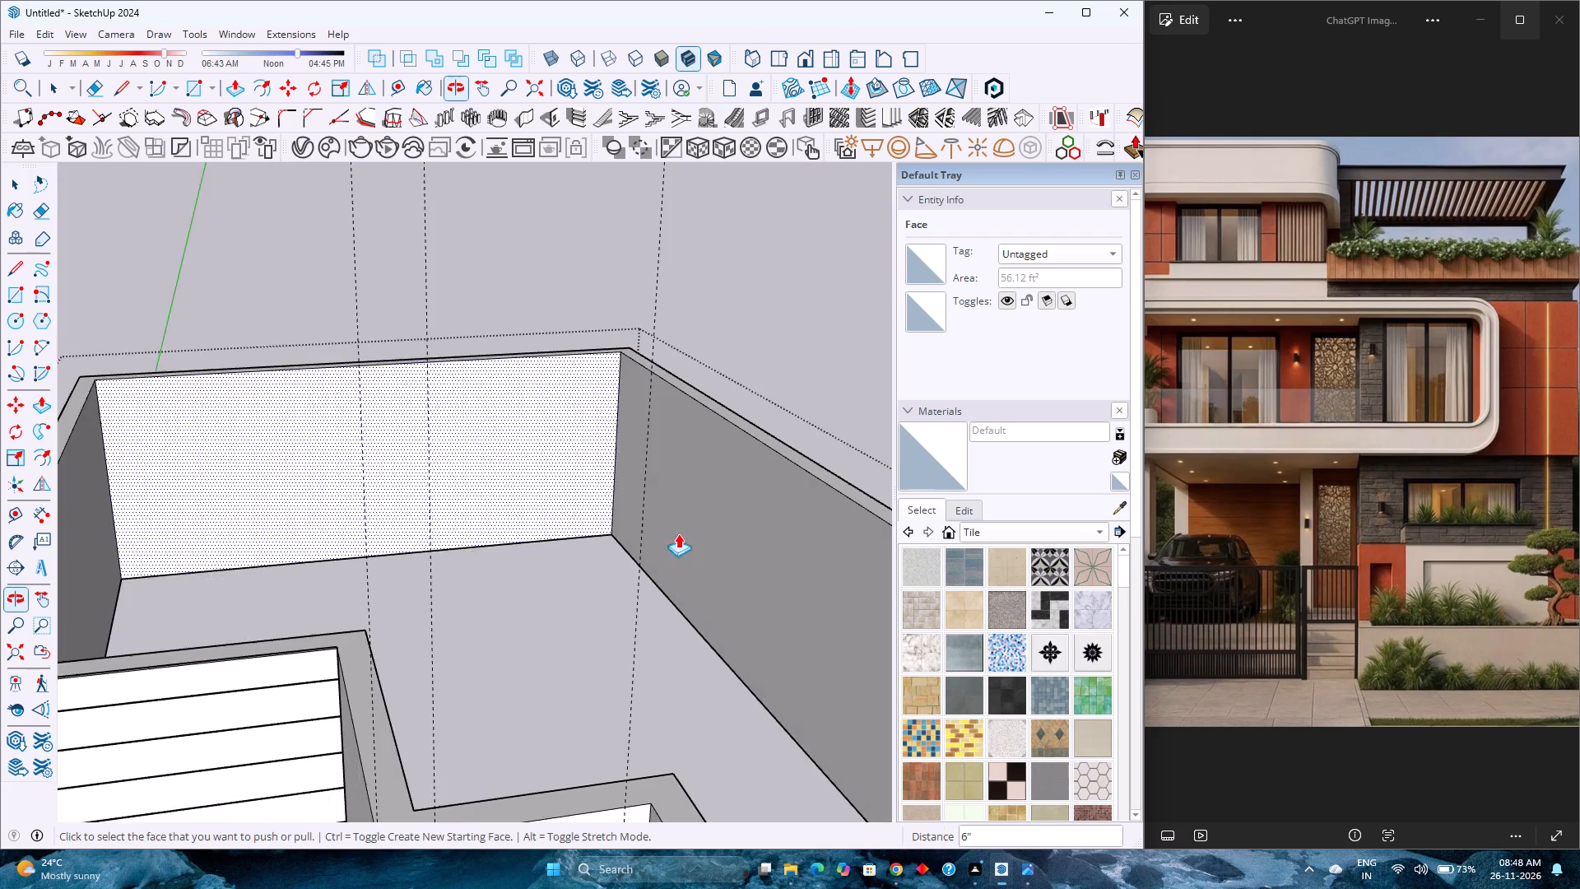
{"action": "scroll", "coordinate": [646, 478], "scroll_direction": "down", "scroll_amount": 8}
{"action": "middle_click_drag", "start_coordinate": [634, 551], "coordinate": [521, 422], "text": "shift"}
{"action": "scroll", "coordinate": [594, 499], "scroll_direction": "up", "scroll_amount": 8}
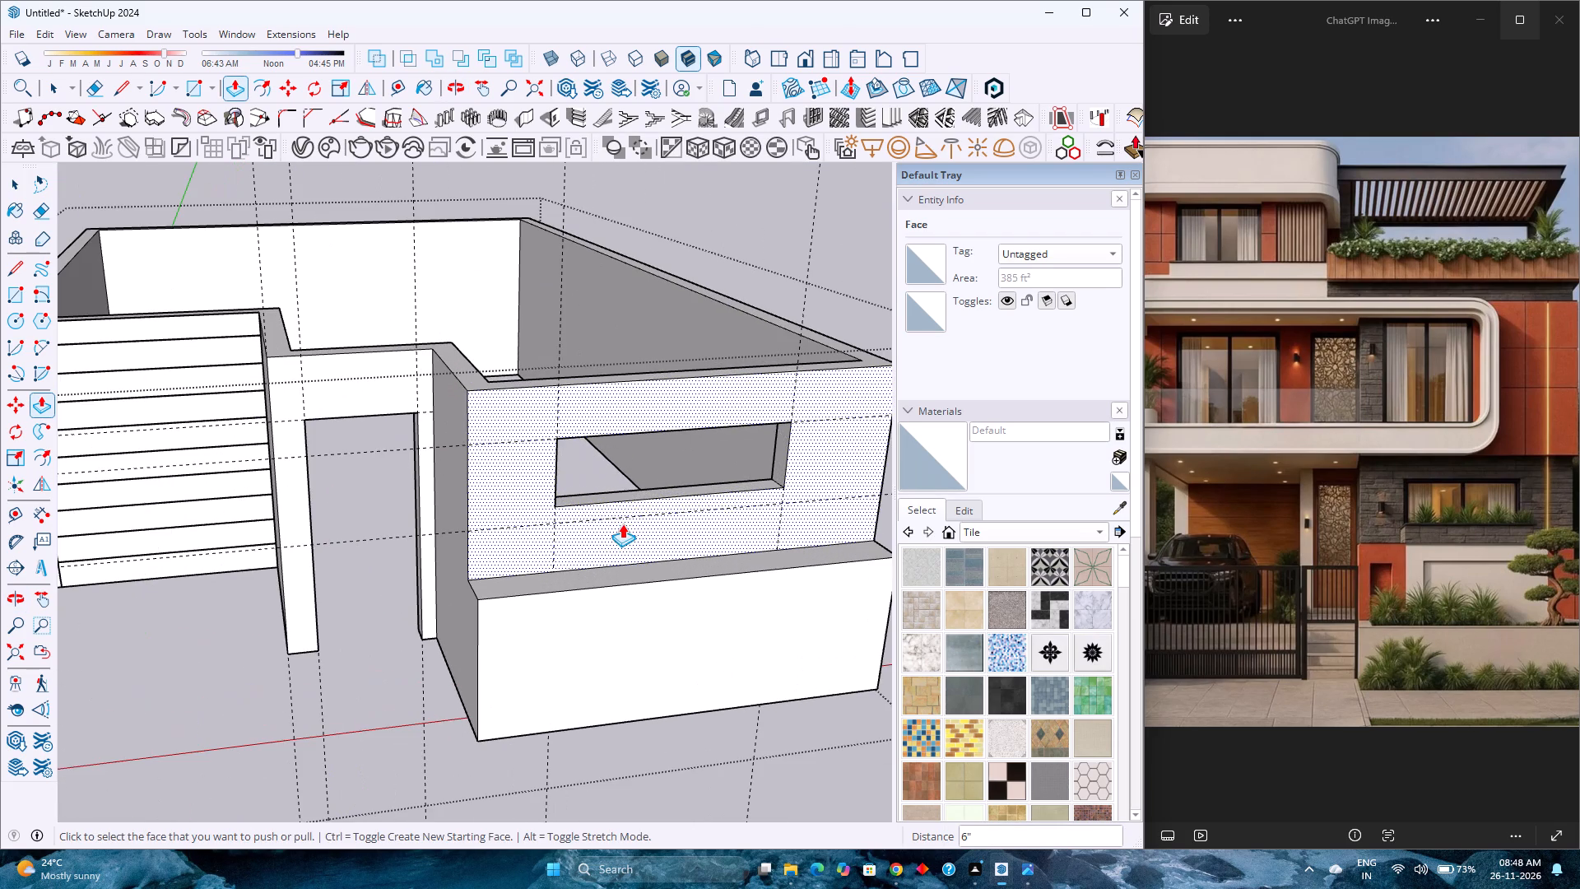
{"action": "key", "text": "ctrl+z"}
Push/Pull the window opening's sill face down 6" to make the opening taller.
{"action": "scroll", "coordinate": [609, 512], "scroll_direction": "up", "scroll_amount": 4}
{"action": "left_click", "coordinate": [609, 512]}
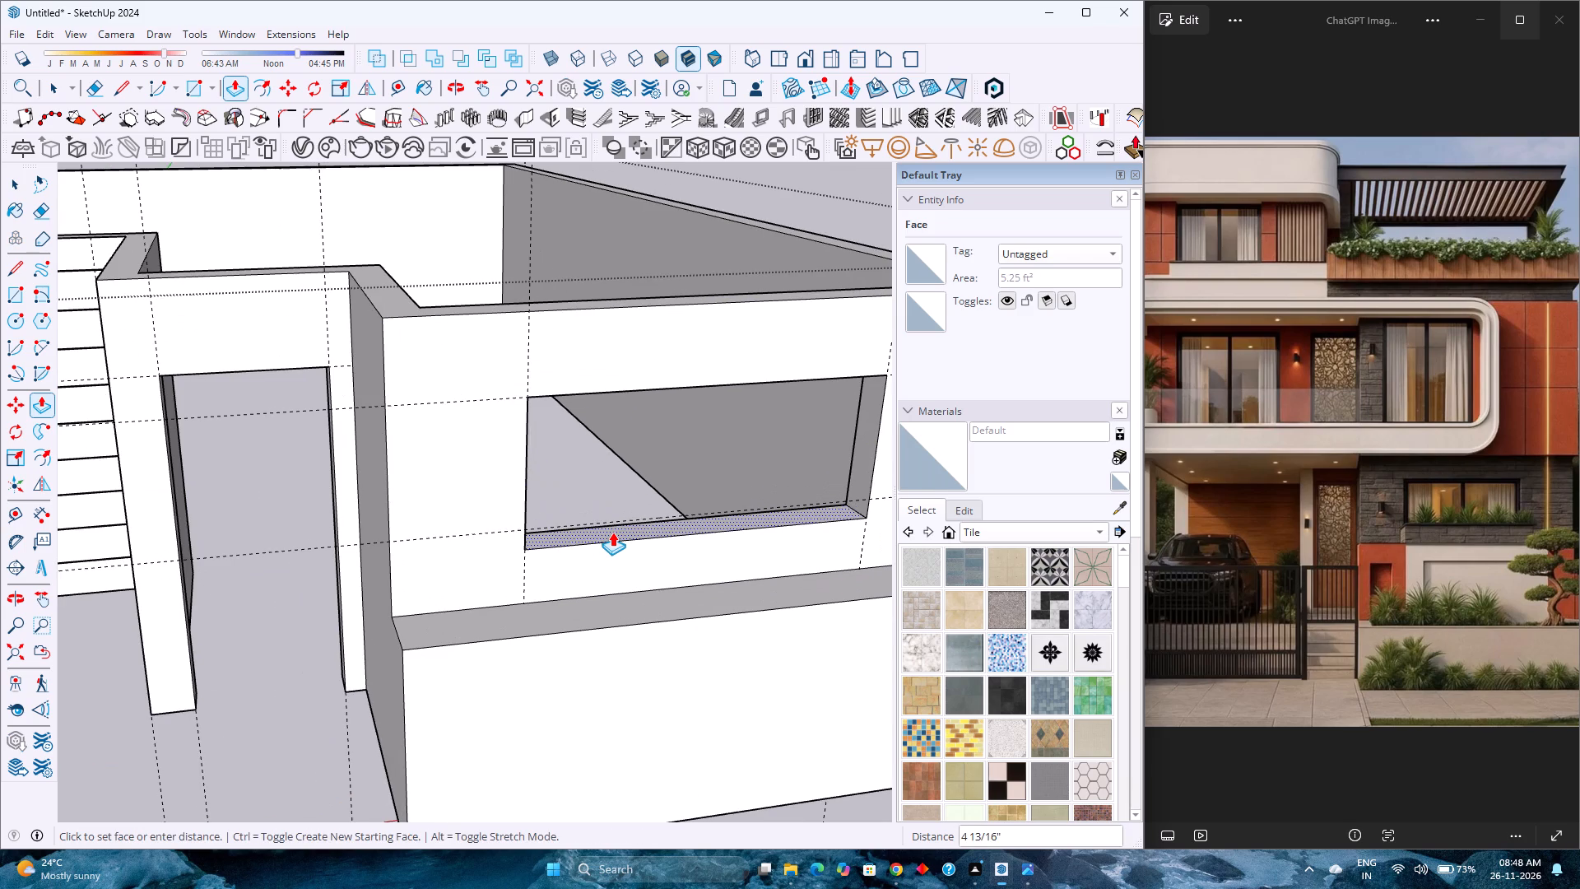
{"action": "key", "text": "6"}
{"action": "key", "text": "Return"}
Examine the facade's proportions with the lowered sill and ledge from the front and at an angle.
{"action": "middle_click_drag", "start_coordinate": [611, 532], "coordinate": [564, 427]}
{"action": "scroll", "coordinate": [561, 414], "scroll_direction": "down", "scroll_amount": 7}
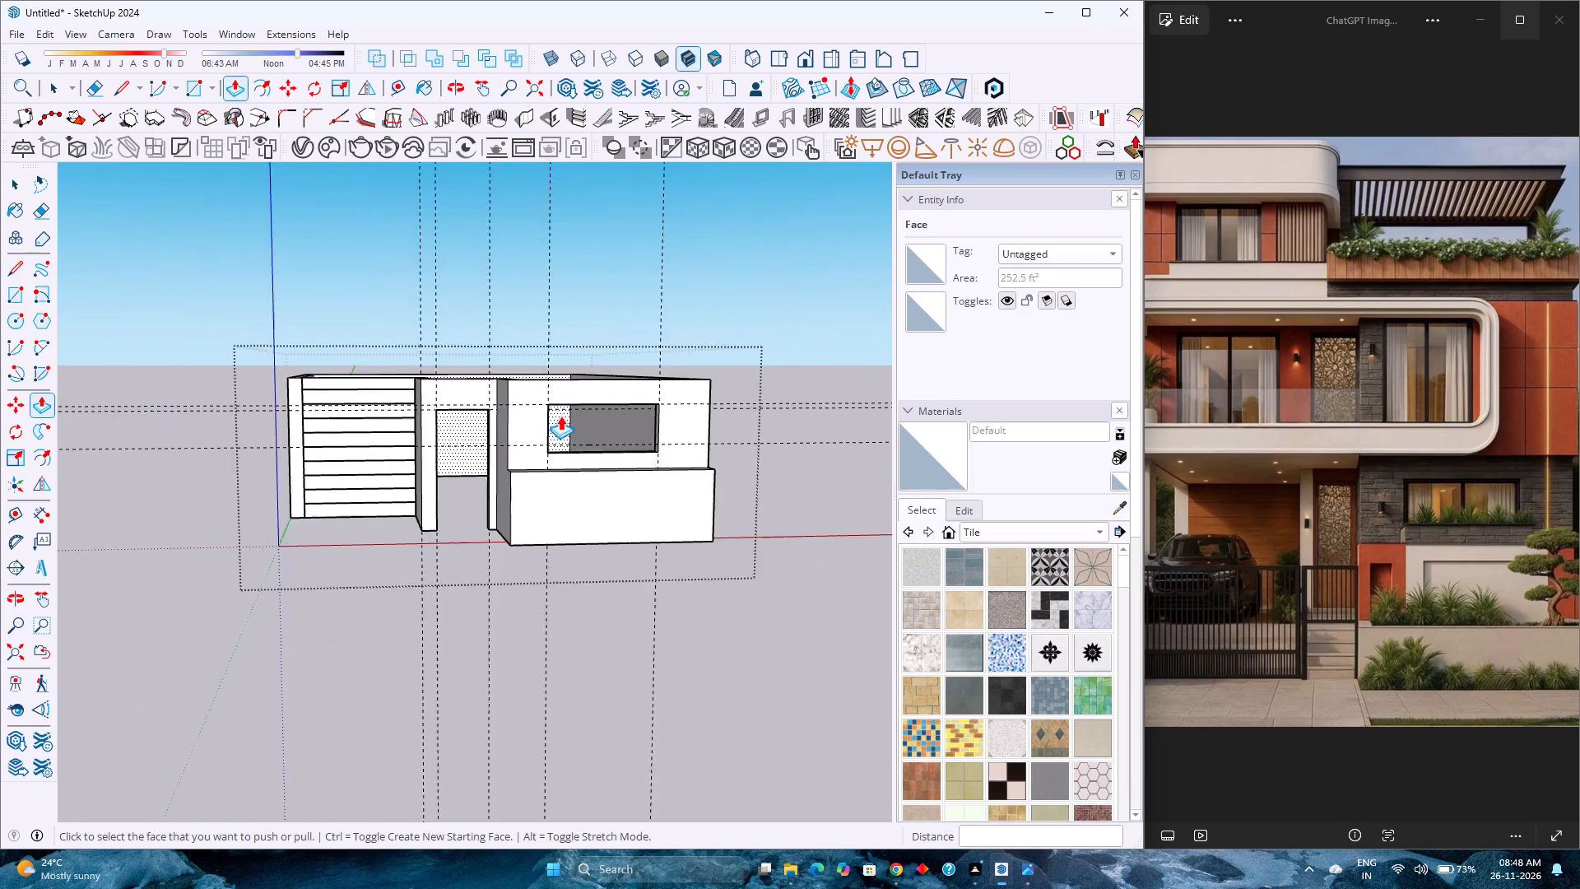
{"action": "scroll", "coordinate": [608, 425], "scroll_direction": "up", "scroll_amount": 4}
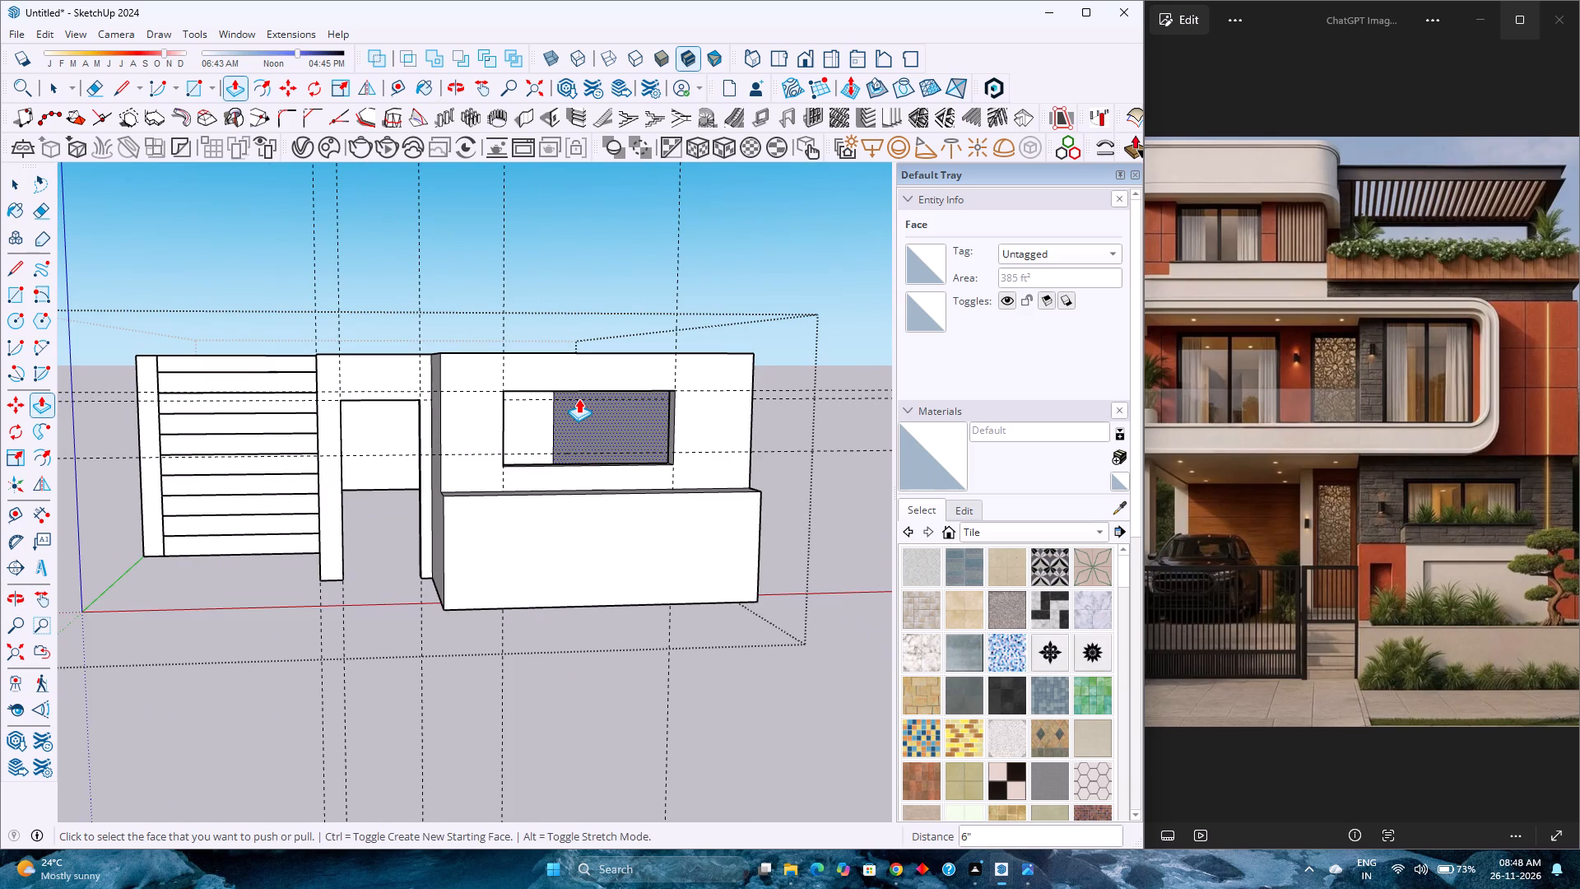
{"action": "scroll", "coordinate": [577, 403], "scroll_direction": "up", "scroll_amount": 5}
{"action": "scroll", "coordinate": [576, 406], "scroll_direction": "down", "scroll_amount": 4}
{"action": "middle_click_drag", "start_coordinate": [591, 450], "coordinate": [577, 448]}
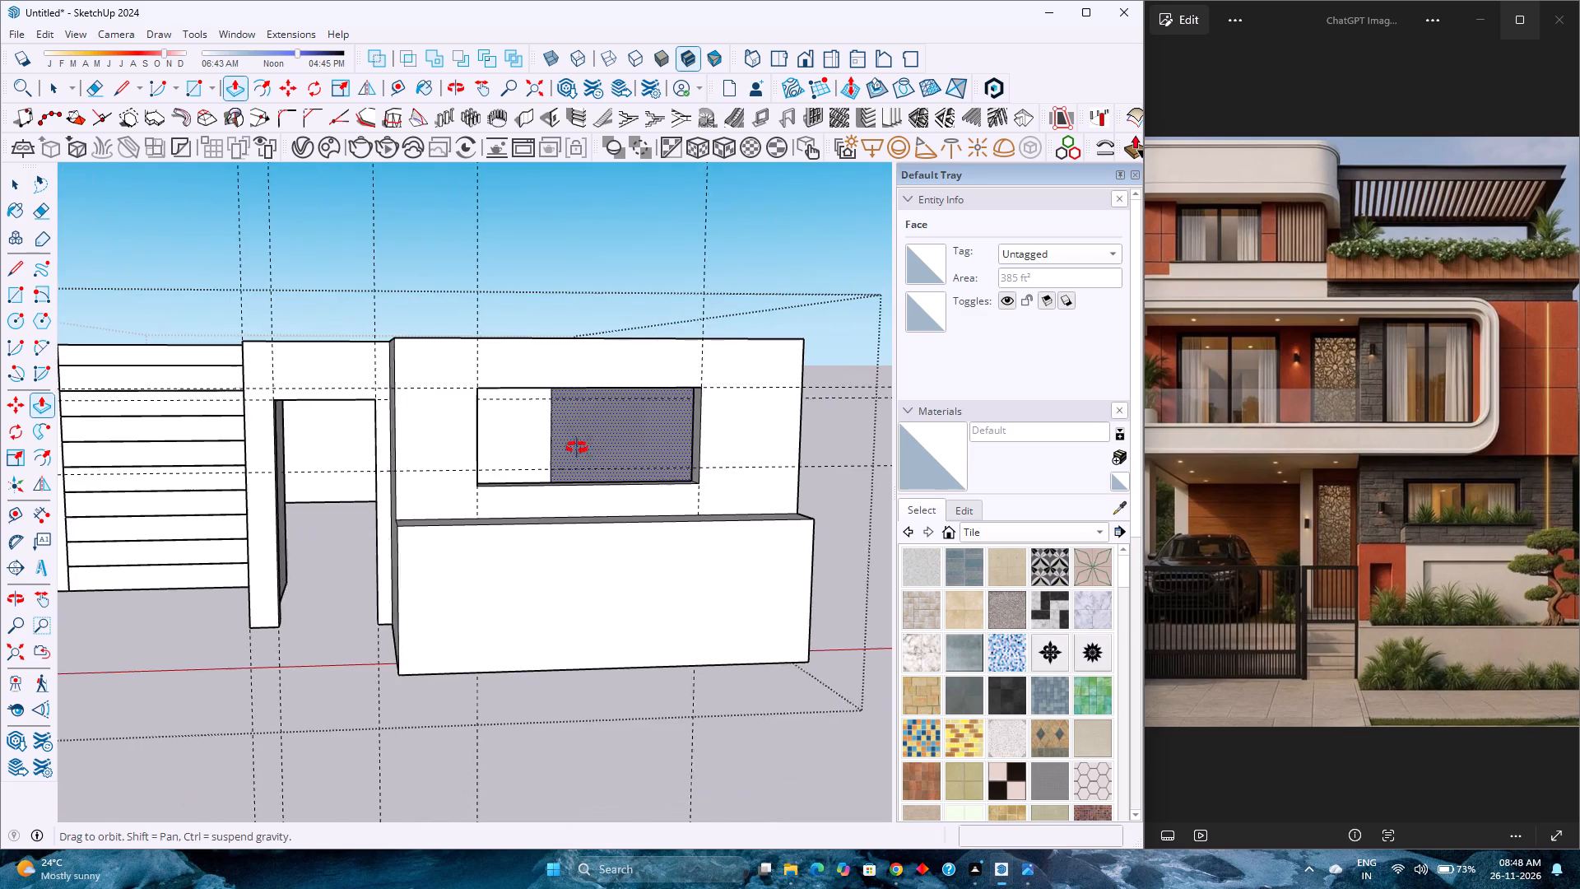
{"action": "middle_click_drag", "start_coordinate": [577, 448], "coordinate": [532, 428]}
{"action": "scroll", "coordinate": [532, 428], "scroll_direction": "up", "scroll_amount": 4}
{"action": "scroll", "coordinate": [532, 428], "scroll_direction": "down", "scroll_amount": 4}
{"action": "middle_click_drag", "start_coordinate": [531, 428], "coordinate": [667, 431], "text": "shift"}
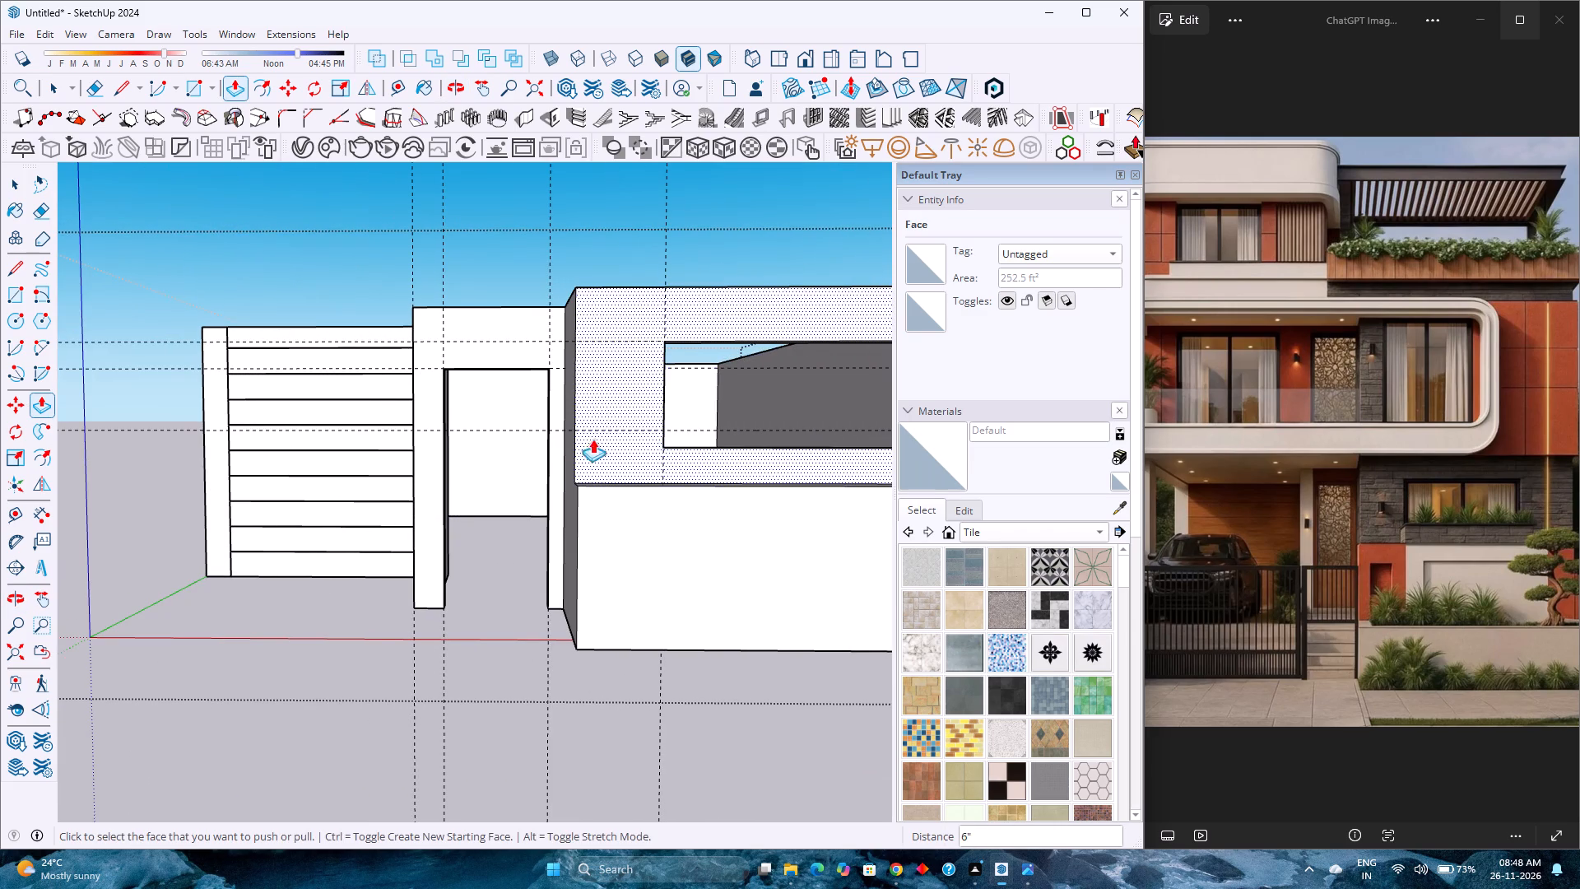
{"action": "scroll", "coordinate": [486, 442], "scroll_direction": "down", "scroll_amount": 2}
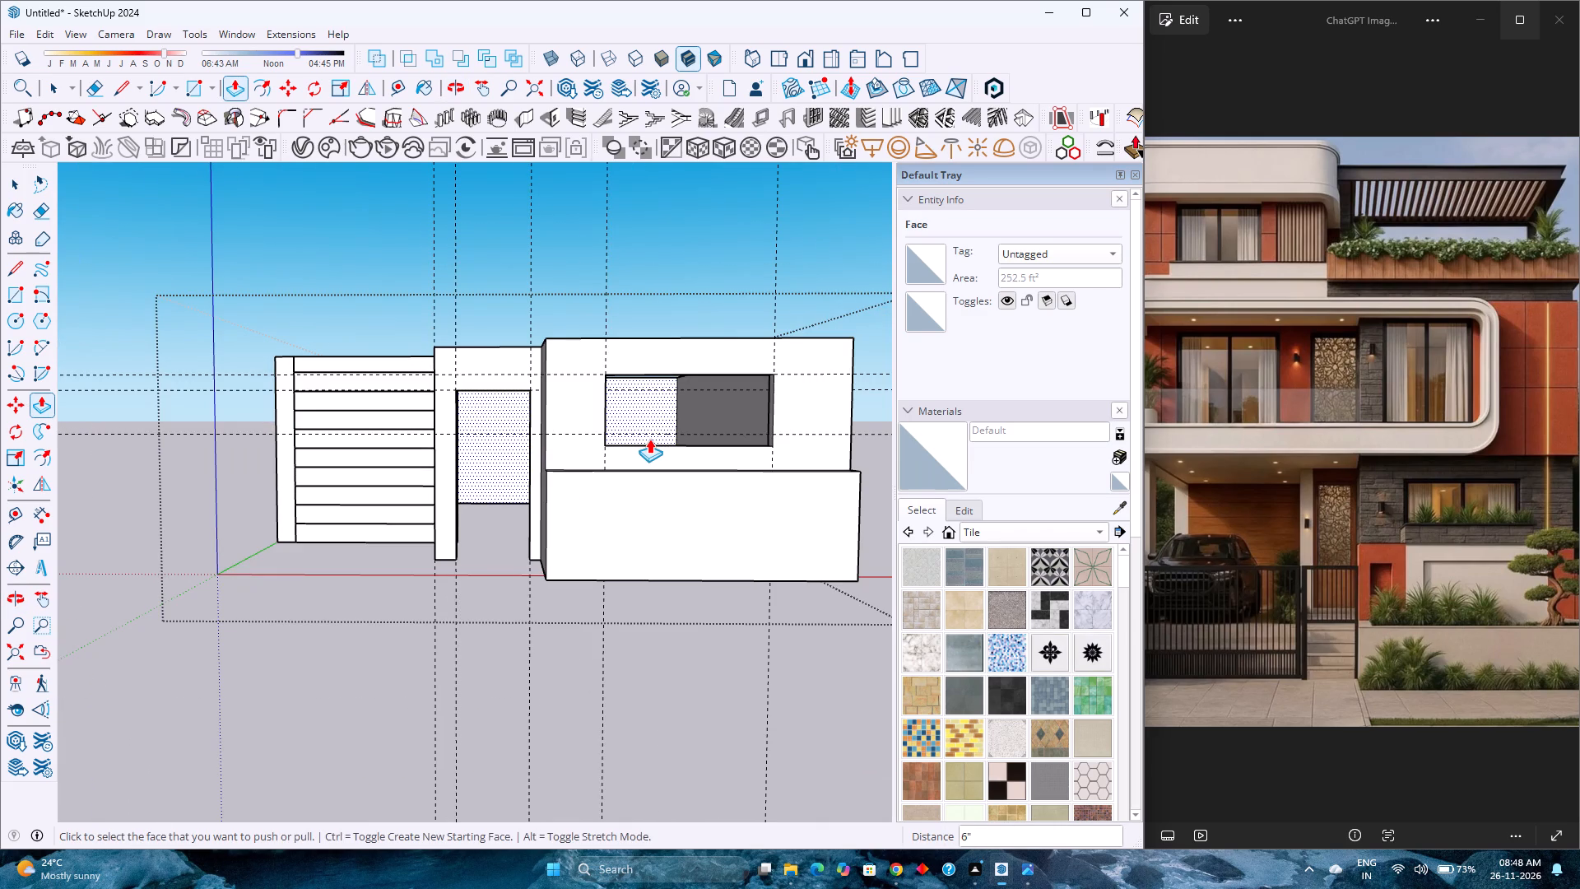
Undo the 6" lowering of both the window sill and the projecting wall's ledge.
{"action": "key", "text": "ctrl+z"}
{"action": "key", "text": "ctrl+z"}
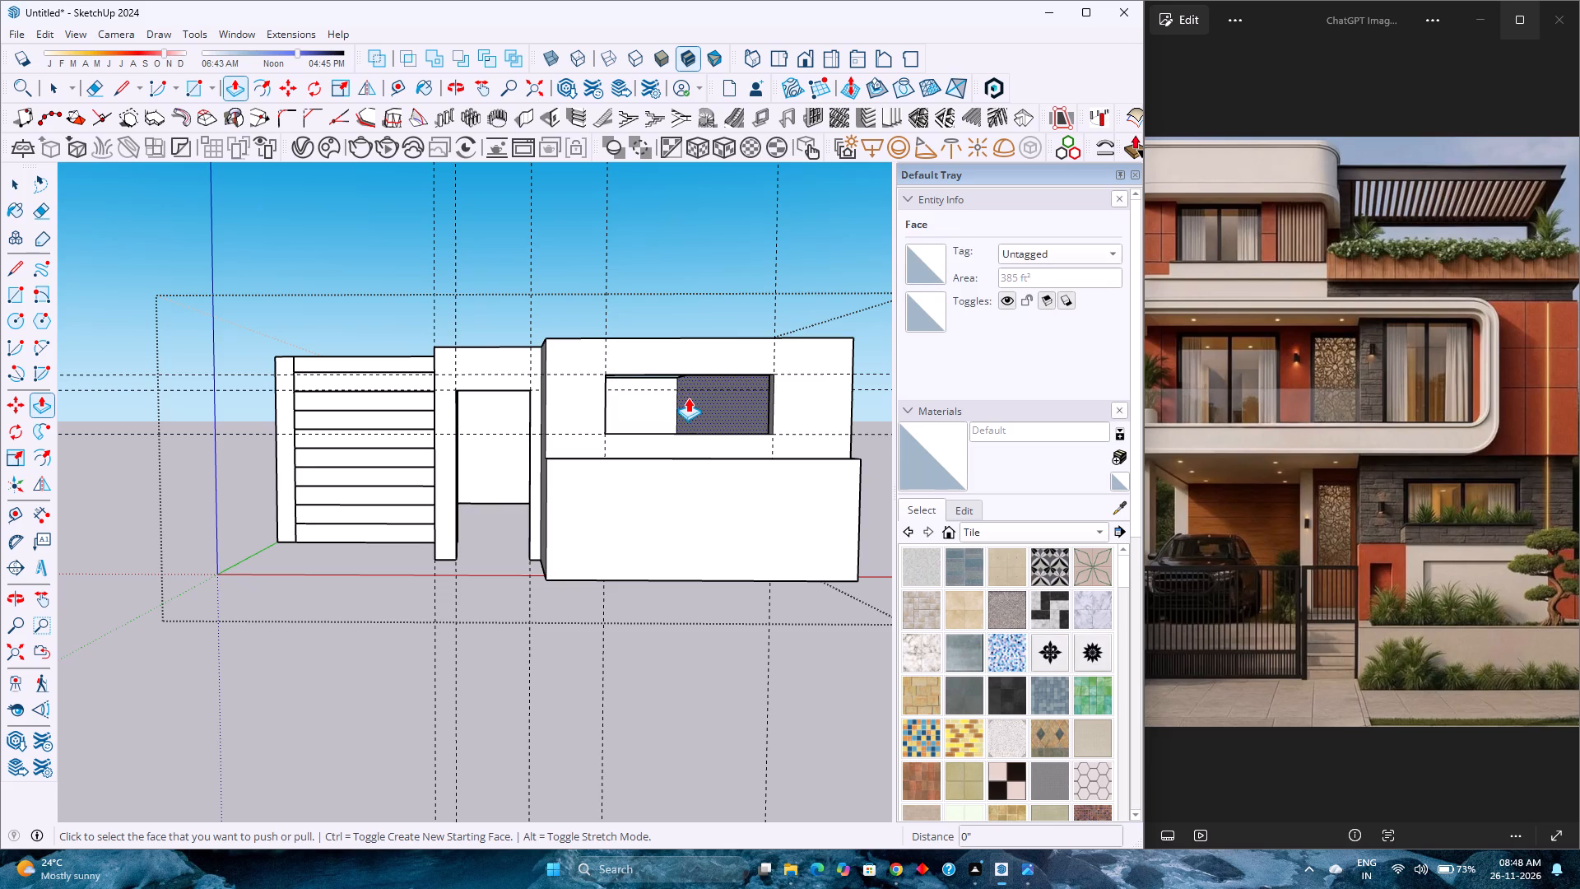
Examine the ground-floor facade from the front and from low angles, comparing its massing with the reference image.
{"action": "scroll", "coordinate": [691, 450], "scroll_direction": "up", "scroll_amount": 4}
{"action": "scroll", "coordinate": [691, 450], "scroll_direction": "down", "scroll_amount": 5}
{"action": "middle_click_drag", "start_coordinate": [681, 429], "coordinate": [699, 464]}
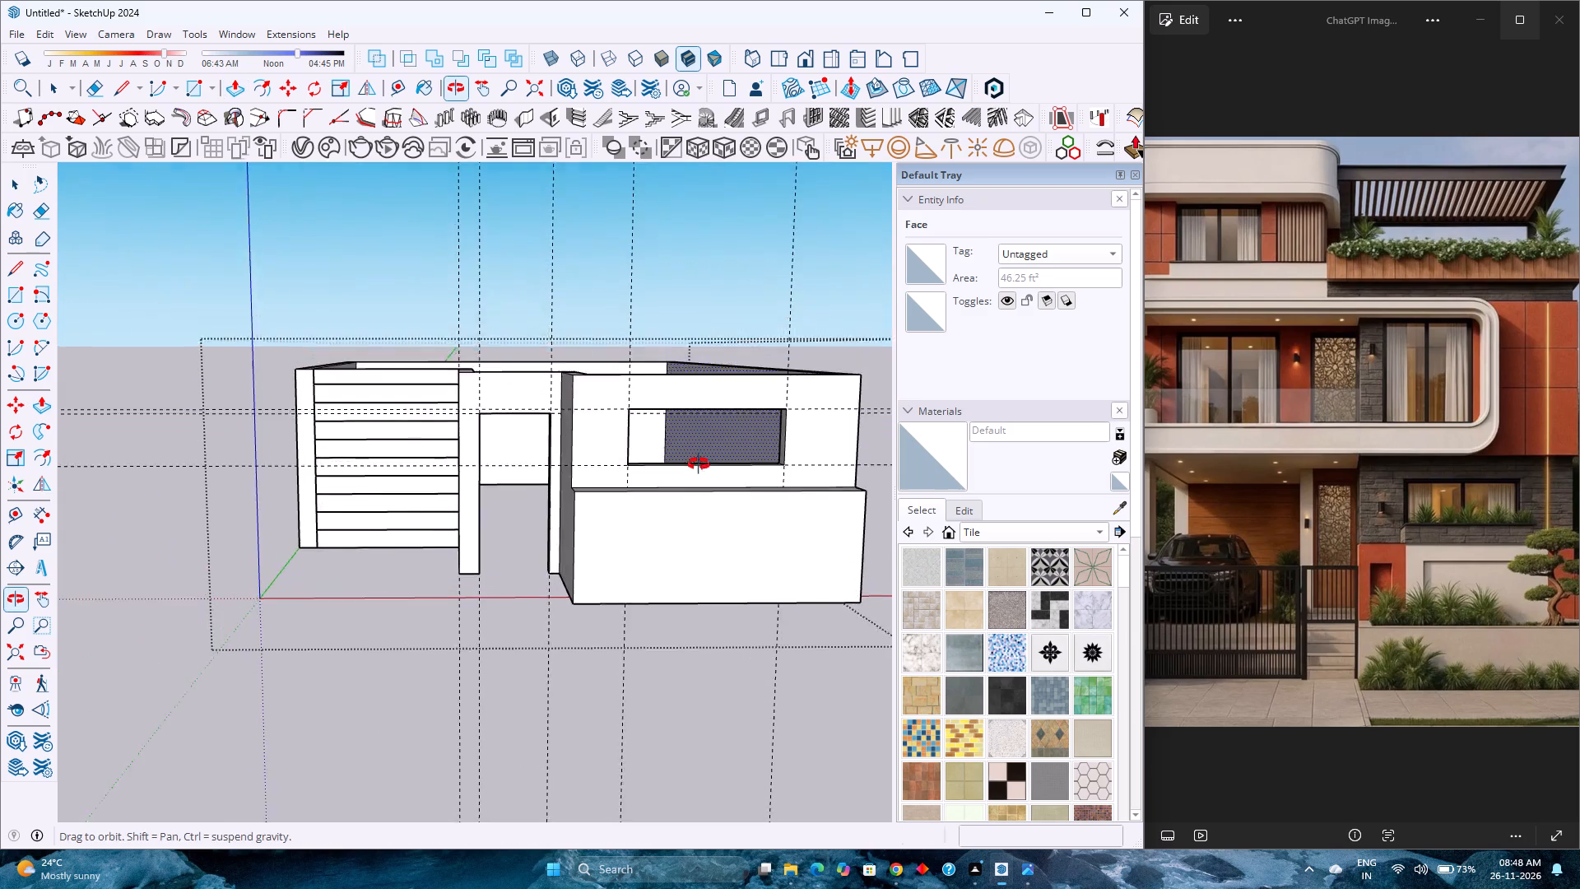
{"action": "middle_click_drag", "start_coordinate": [699, 464], "coordinate": [680, 461]}
{"action": "middle_click_drag", "start_coordinate": [680, 461], "coordinate": [670, 456]}
{"action": "scroll", "coordinate": [644, 435], "scroll_direction": "down", "scroll_amount": 3}
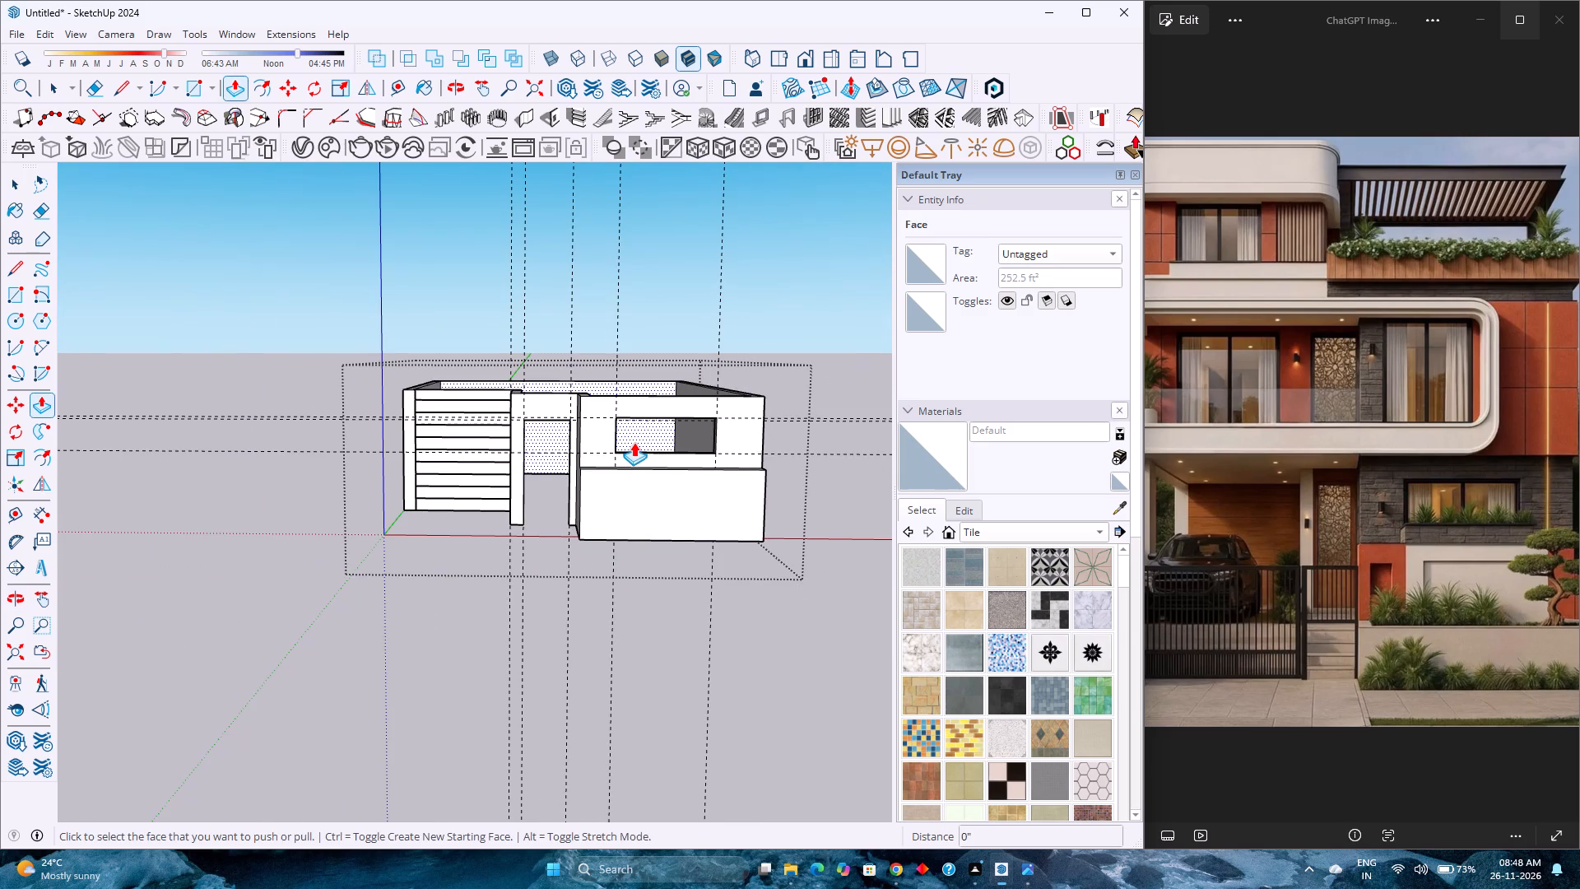
{"action": "scroll", "coordinate": [633, 431], "scroll_direction": "down", "scroll_amount": 4}
{"action": "scroll", "coordinate": [633, 432], "scroll_direction": "up", "scroll_amount": 5}
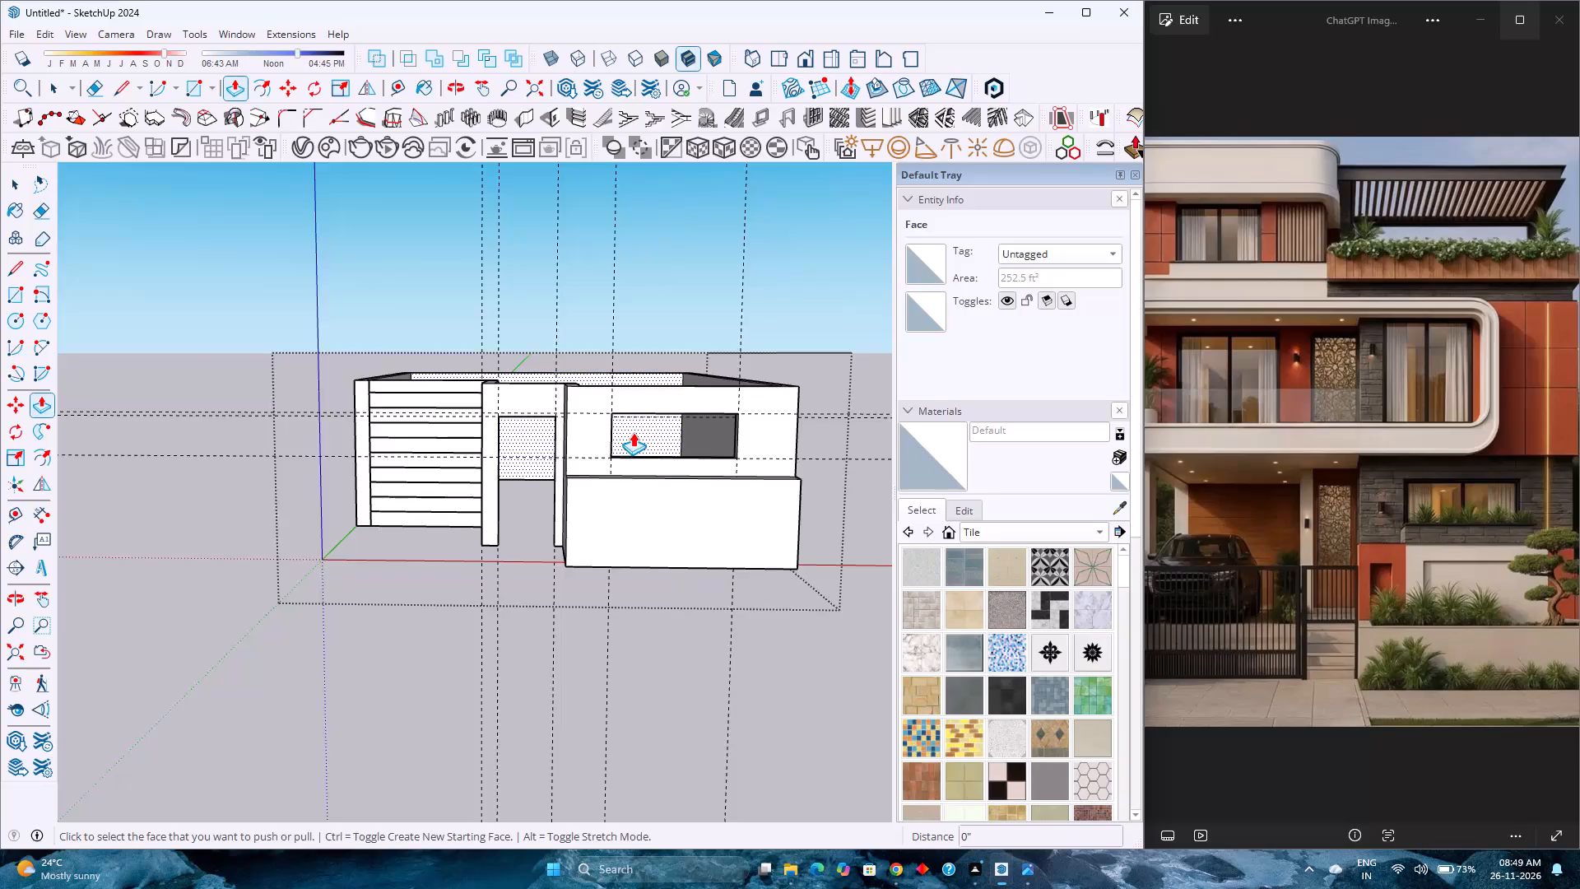
{"action": "scroll", "coordinate": [633, 432], "scroll_direction": "up", "scroll_amount": 4}
{"action": "scroll", "coordinate": [633, 443], "scroll_direction": "down", "scroll_amount": 4}
{"action": "key", "text": "space"}
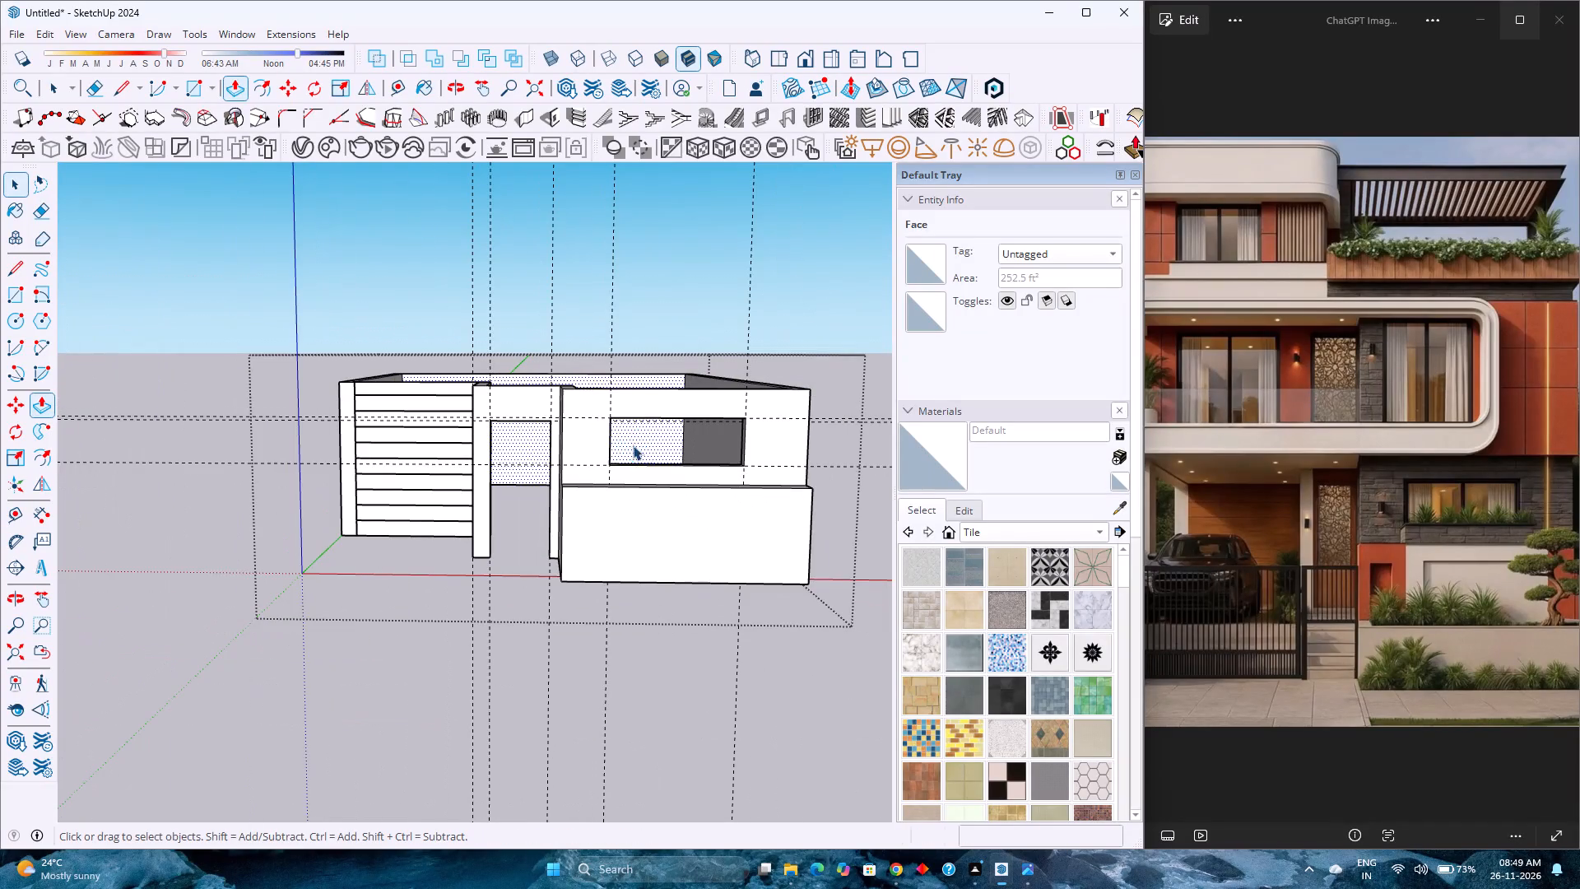
{"action": "scroll", "coordinate": [630, 495], "scroll_direction": "down", "scroll_amount": 5}
{"action": "middle_click_drag", "start_coordinate": [431, 627], "coordinate": [438, 529]}
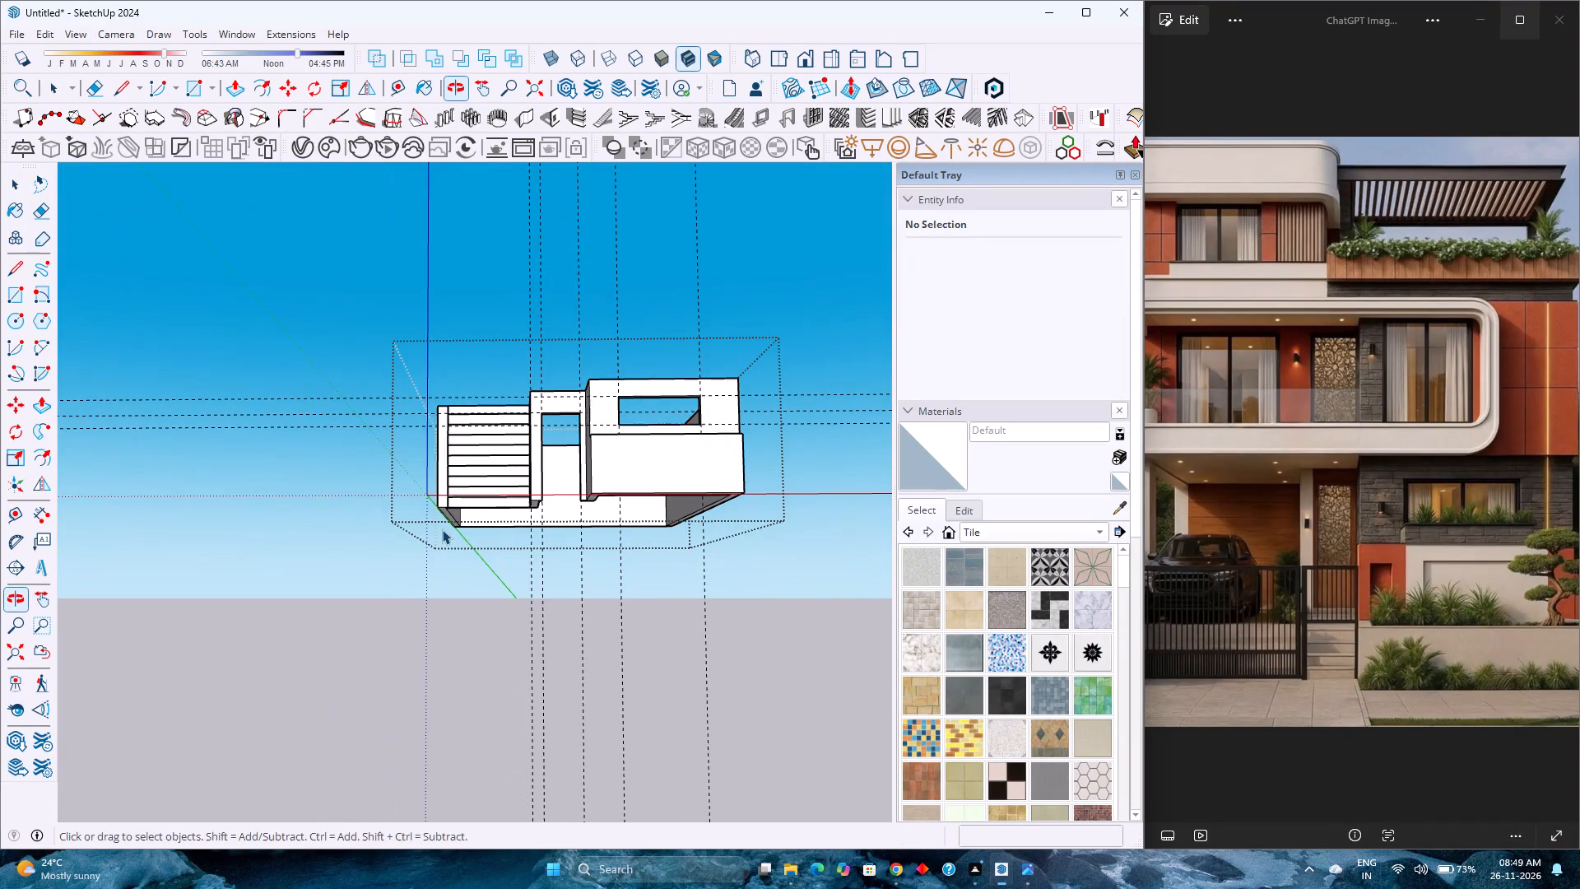
{"action": "scroll", "coordinate": [718, 442], "scroll_direction": "down", "scroll_amount": 3}
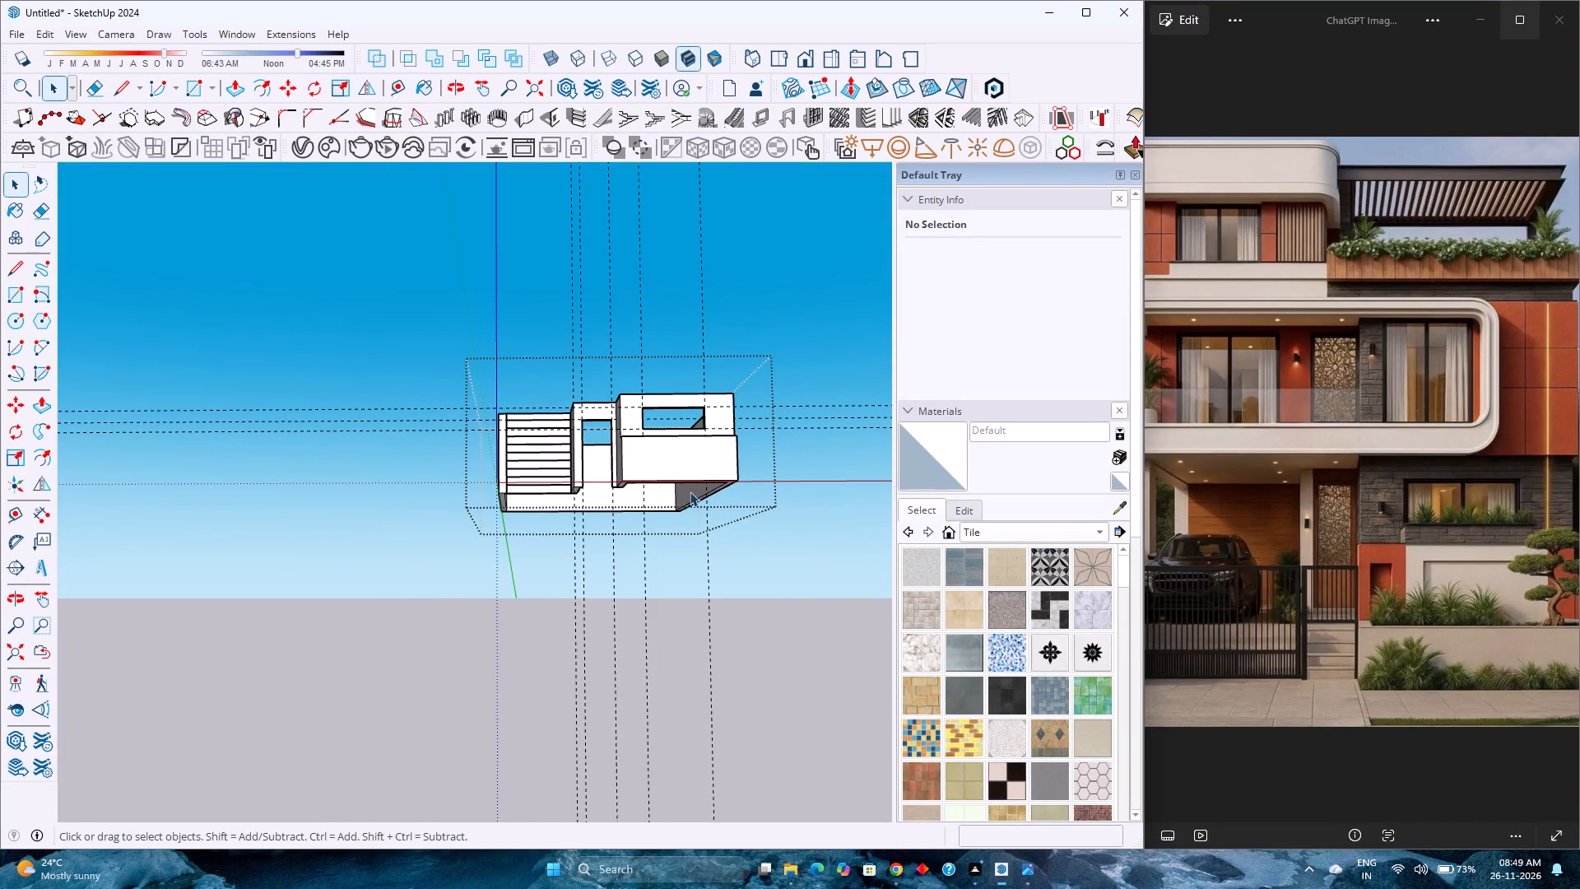
{"action": "scroll", "coordinate": [624, 472], "scroll_direction": "up", "scroll_amount": 10}
{"action": "middle_click_drag", "start_coordinate": [636, 451], "coordinate": [574, 492]}
{"action": "scroll", "coordinate": [571, 493], "scroll_direction": "down", "scroll_amount": 2}
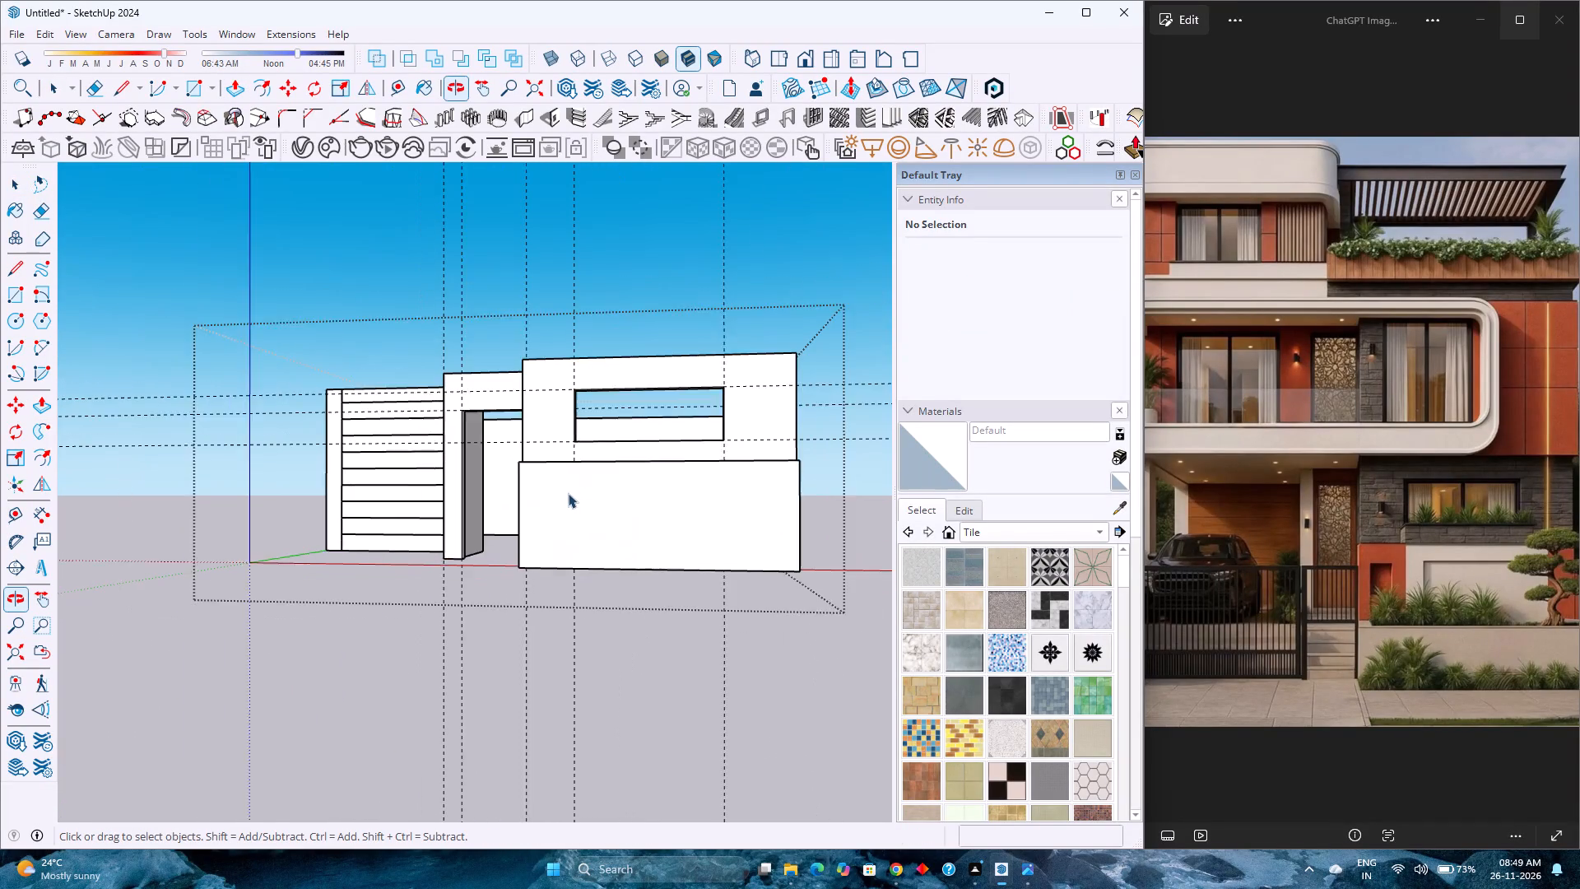
{"action": "scroll", "coordinate": [568, 493], "scroll_direction": "down", "scroll_amount": 1}
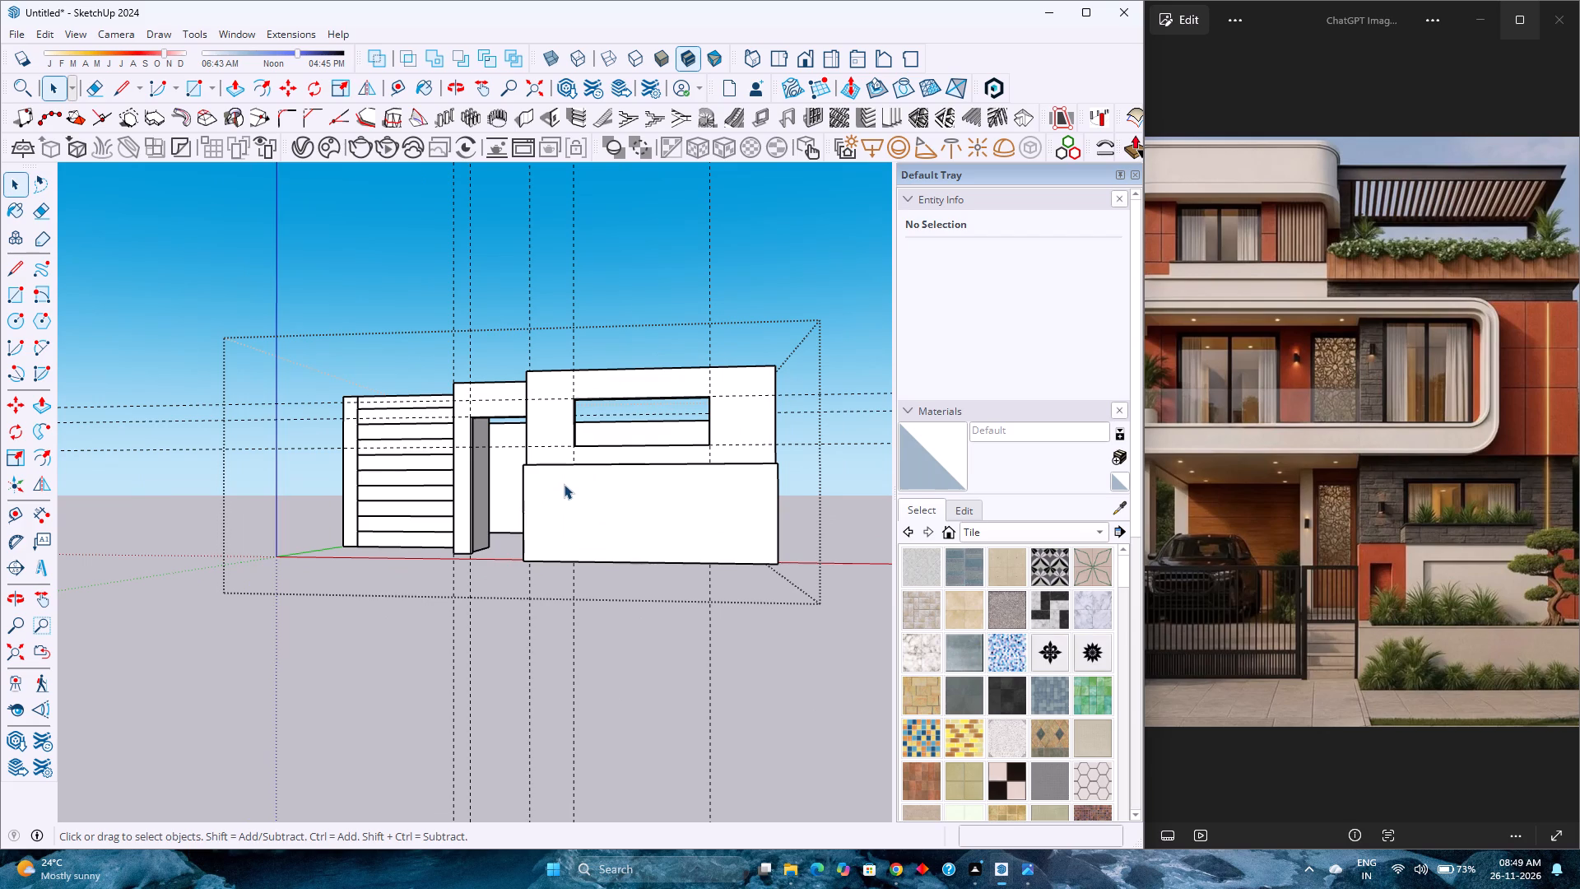
{"action": "scroll", "coordinate": [560, 491], "scroll_direction": "up", "scroll_amount": 4}
{"action": "scroll", "coordinate": [560, 491], "scroll_direction": "down", "scroll_amount": 3}
{"action": "scroll", "coordinate": [682, 512], "scroll_direction": "up", "scroll_amount": 5}
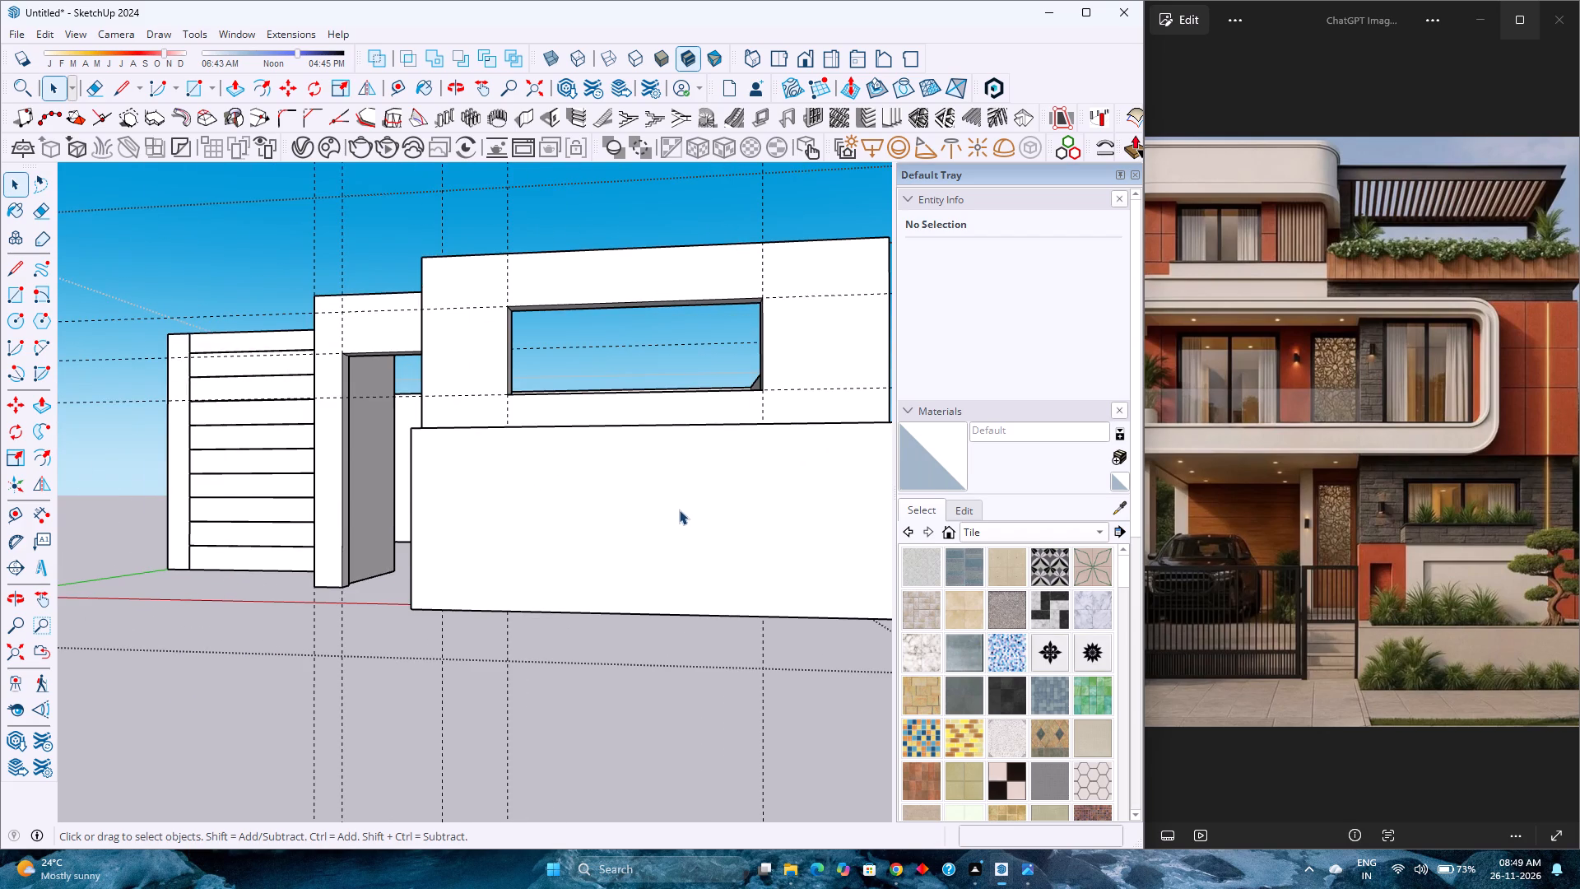
Place a vertical guide 6" in from the left edge of the projecting lower wall's front face.
{"action": "double_click", "coordinate": [673, 506]}
{"action": "scroll", "coordinate": [673, 506], "scroll_direction": "up", "scroll_amount": 4}
{"action": "scroll", "coordinate": [573, 507], "scroll_direction": "down", "scroll_amount": 3}
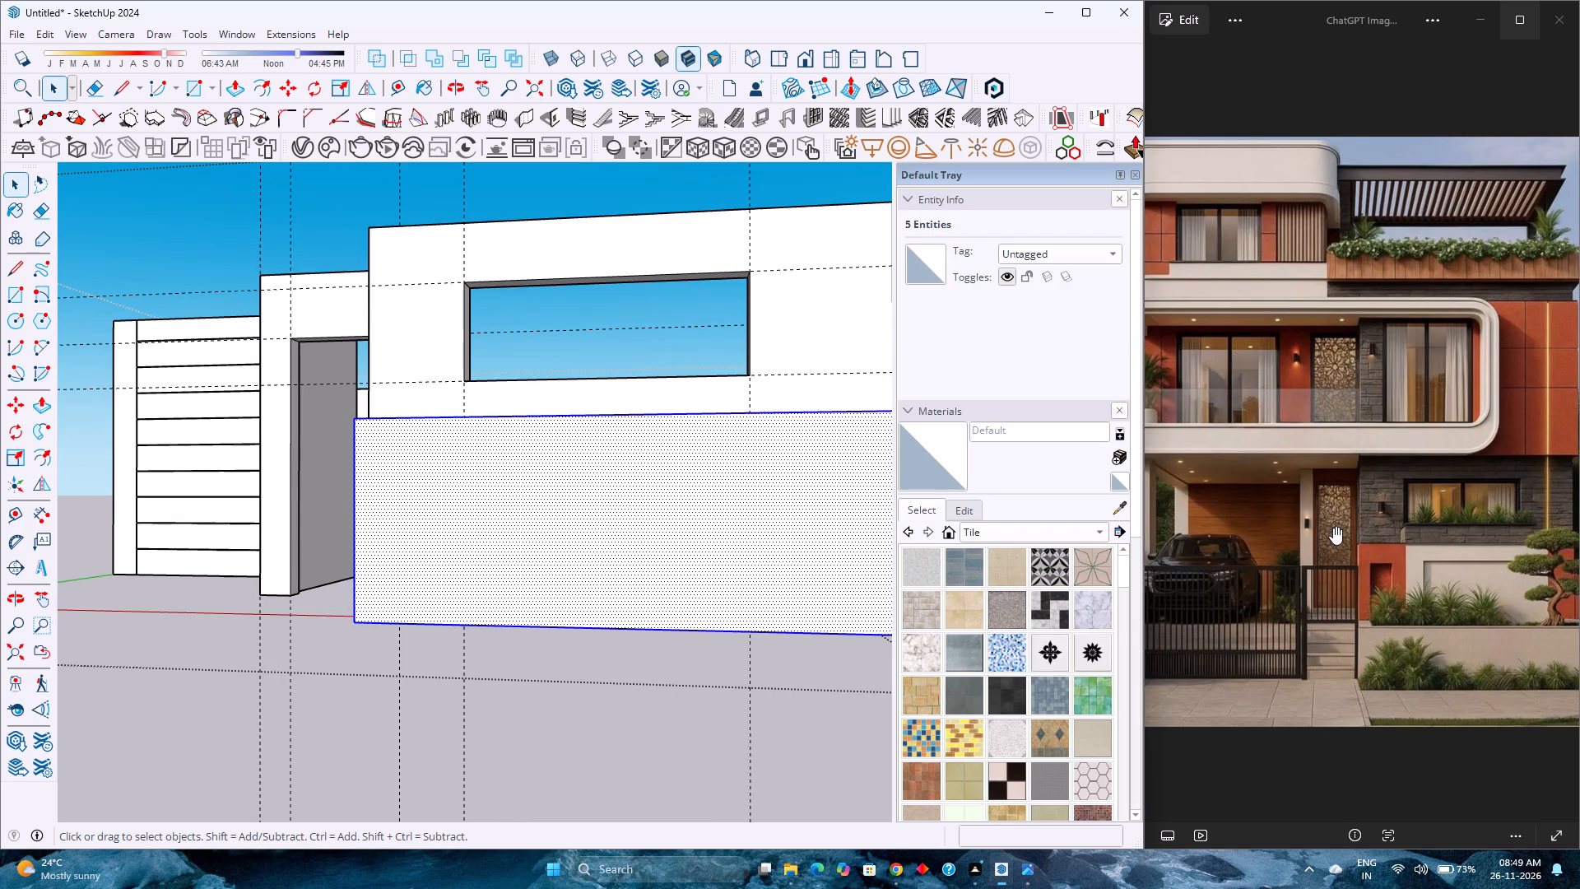
{"action": "scroll", "coordinate": [1328, 524], "scroll_direction": "down", "scroll_amount": 8}
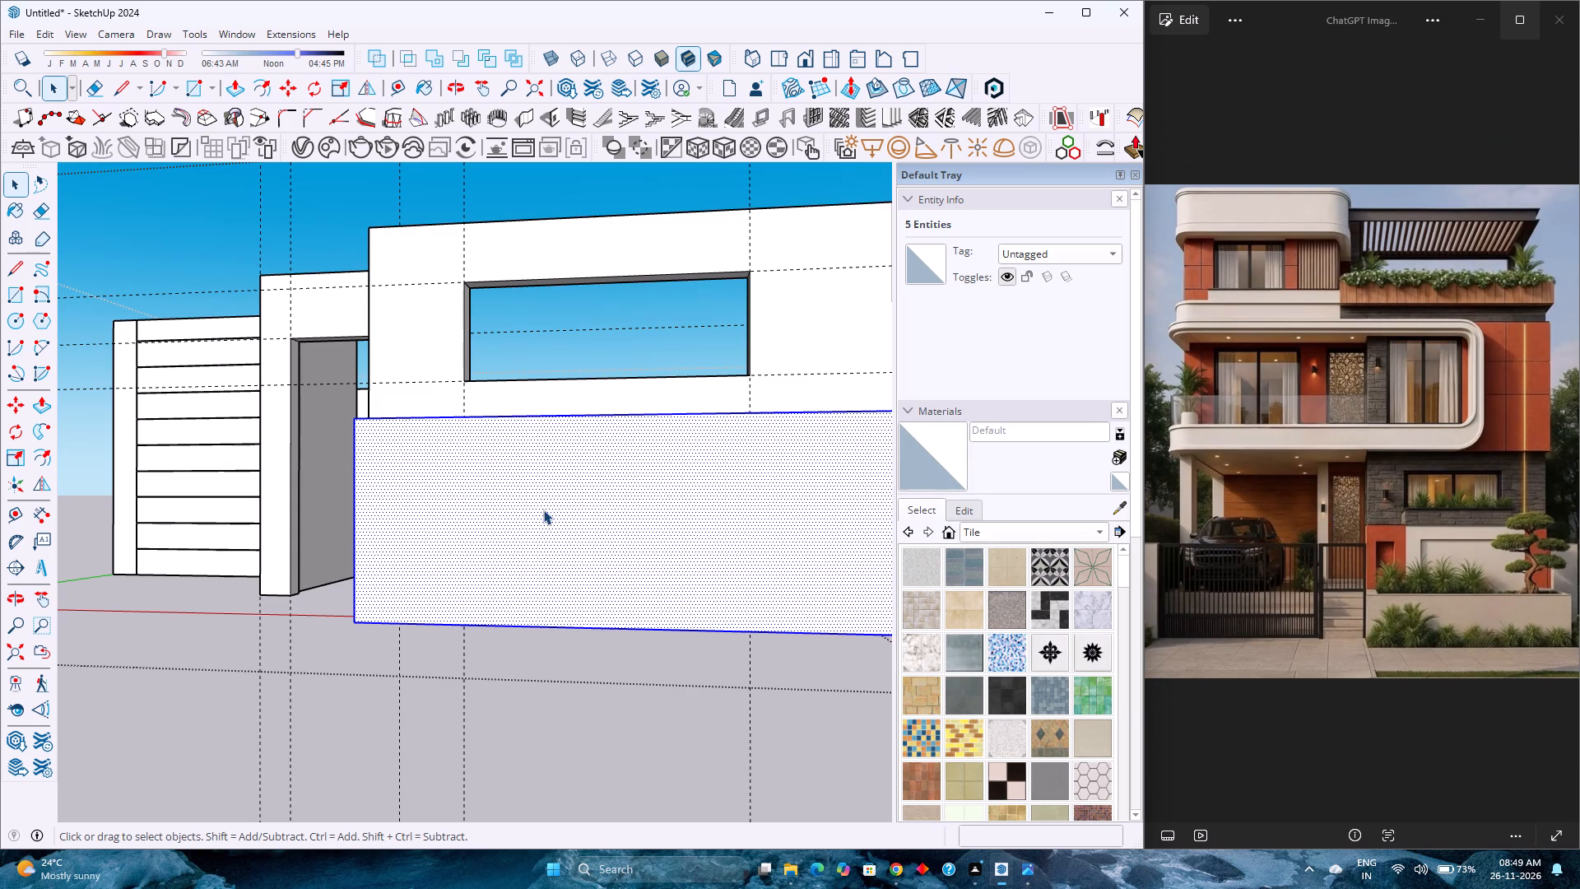
{"action": "scroll", "coordinate": [543, 491], "scroll_direction": "down", "scroll_amount": 4}
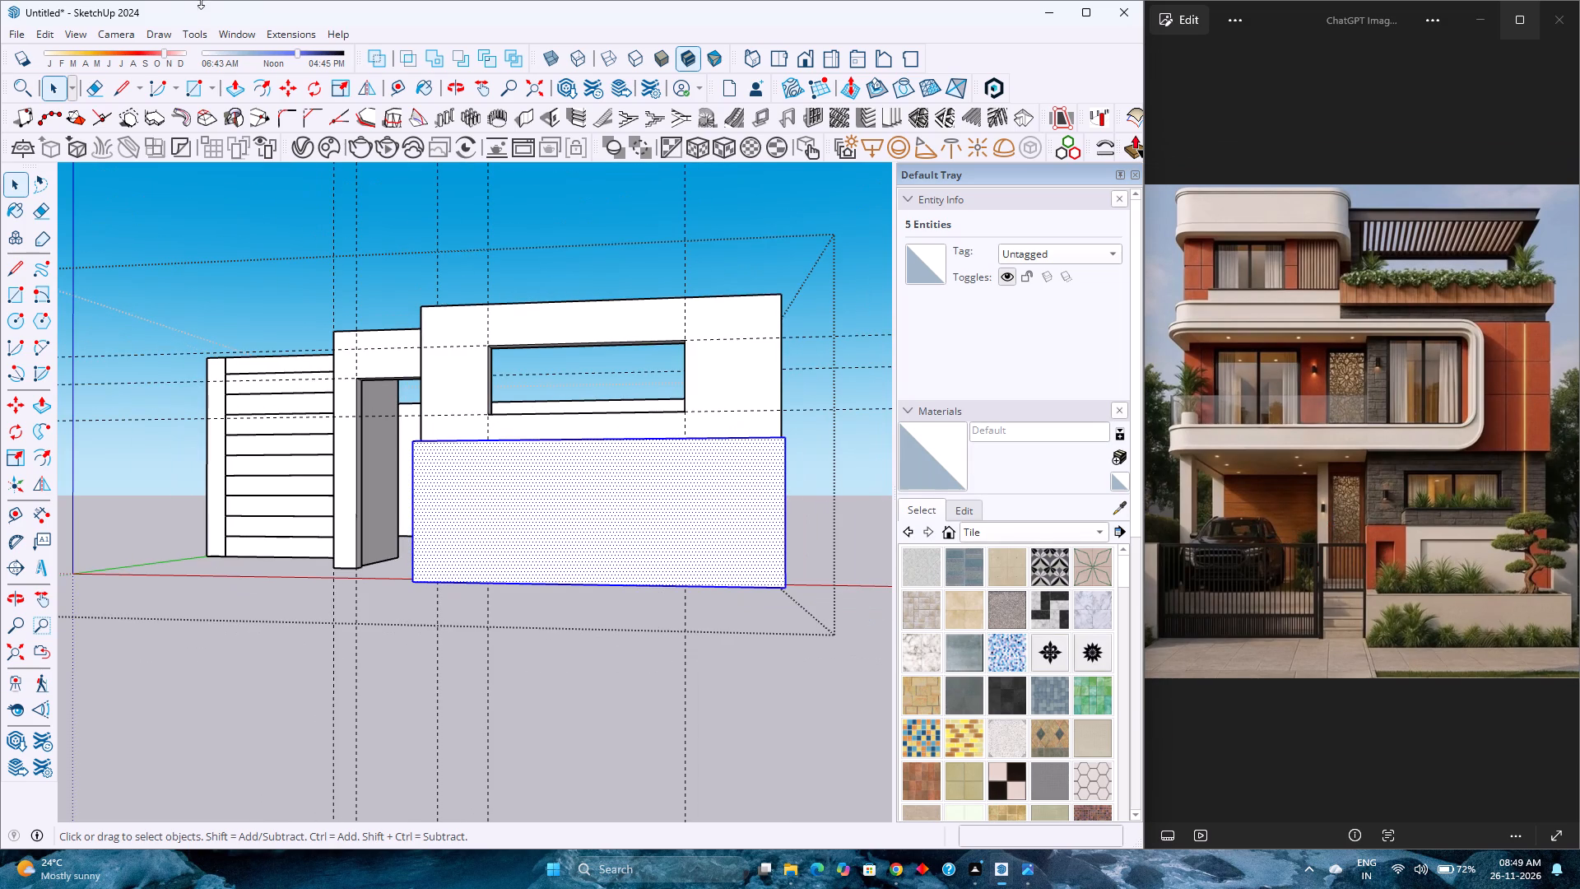
{"action": "left_click", "coordinate": [392, 90]}
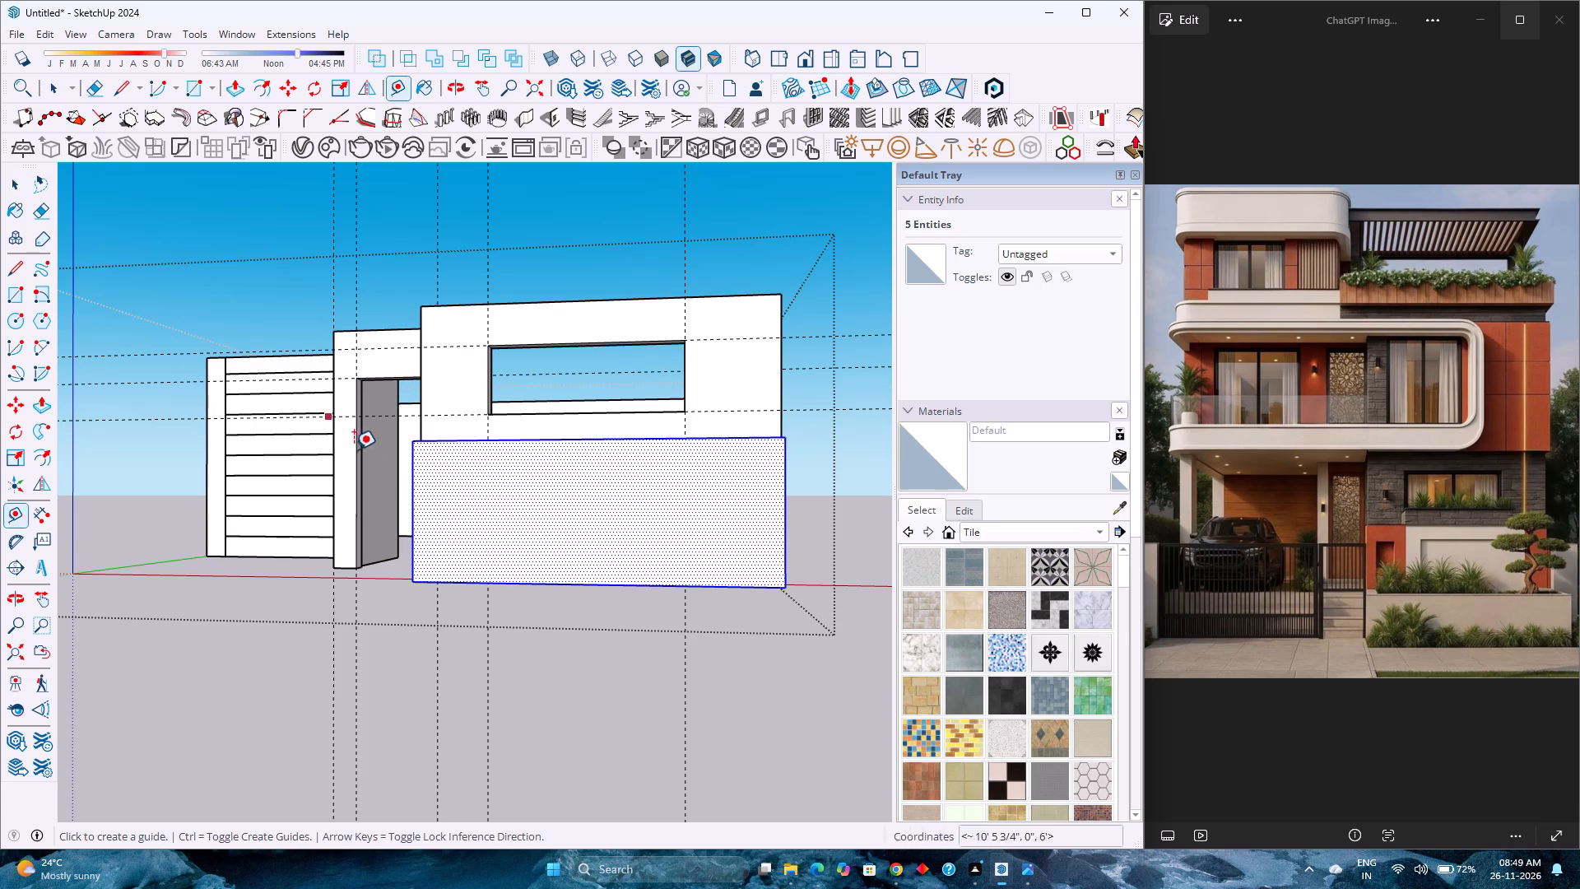
{"action": "left_click", "coordinate": [415, 519]}
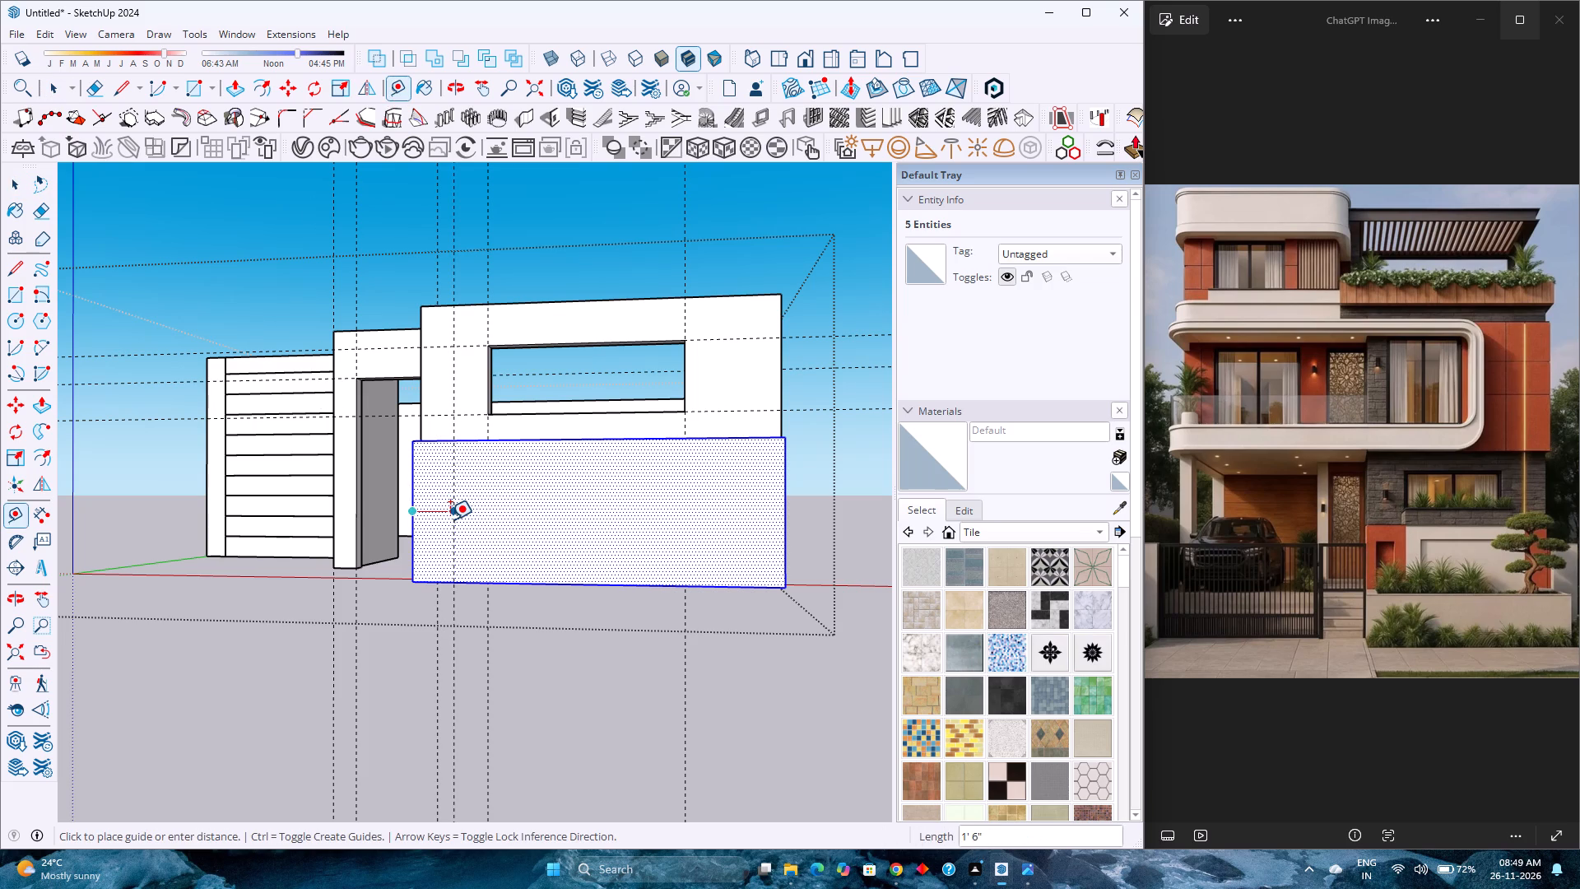
{"action": "key", "text": "6"}
{"action": "key", "text": "Return"}
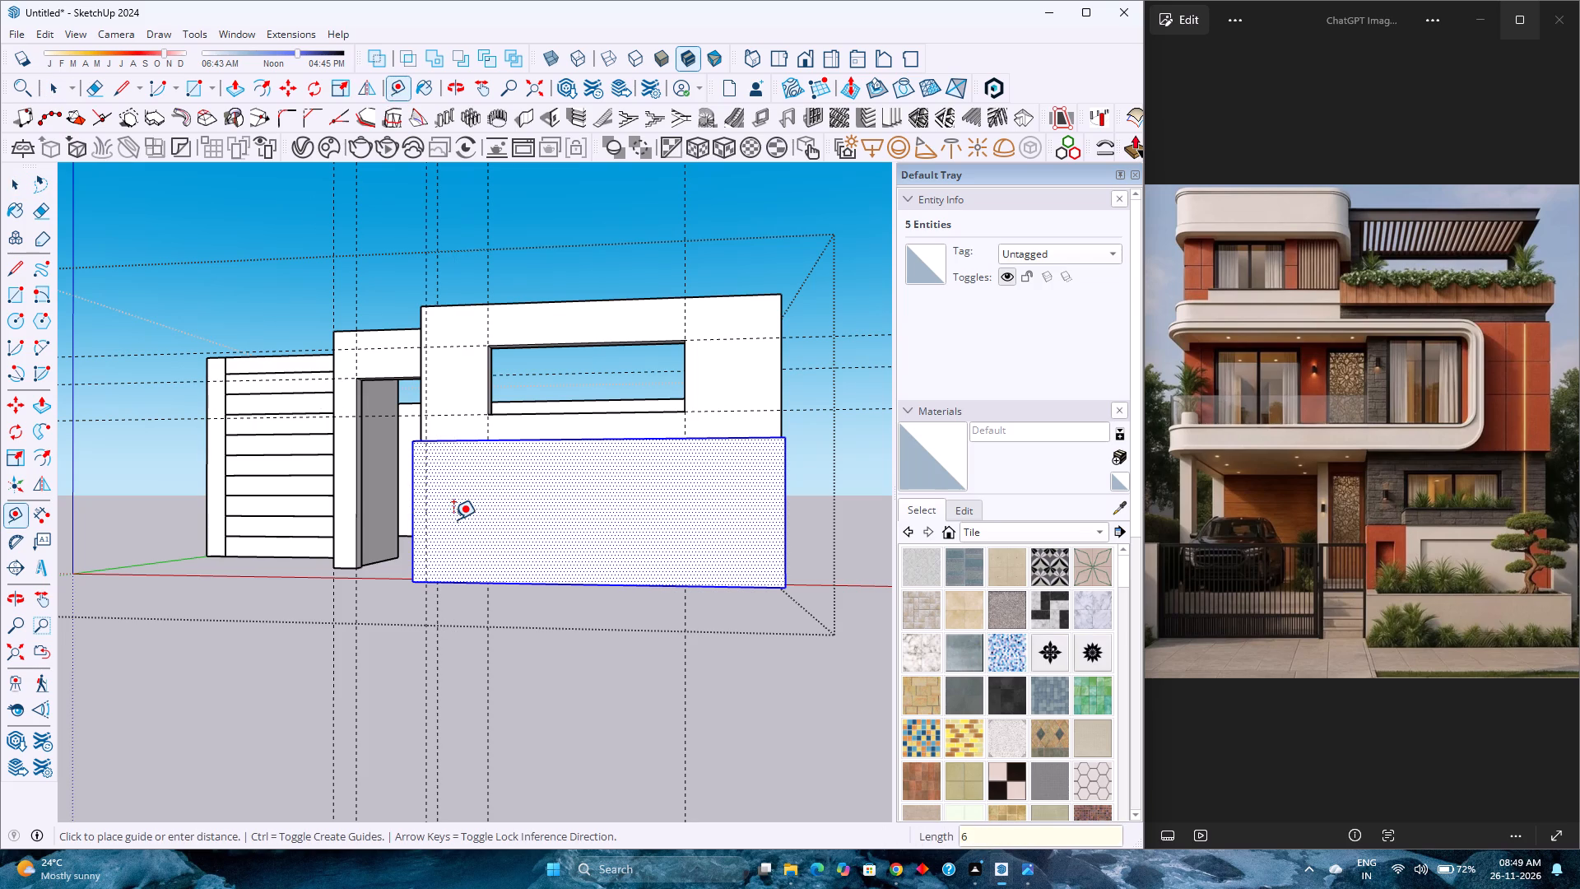
Place a horizontal guide 1' below the top edge of the projecting wall's front face.
{"action": "scroll", "coordinate": [455, 478], "scroll_direction": "down", "scroll_amount": 2}
{"action": "middle_click", "coordinate": [458, 478]}
{"action": "scroll", "coordinate": [458, 473], "scroll_direction": "up", "scroll_amount": 6}
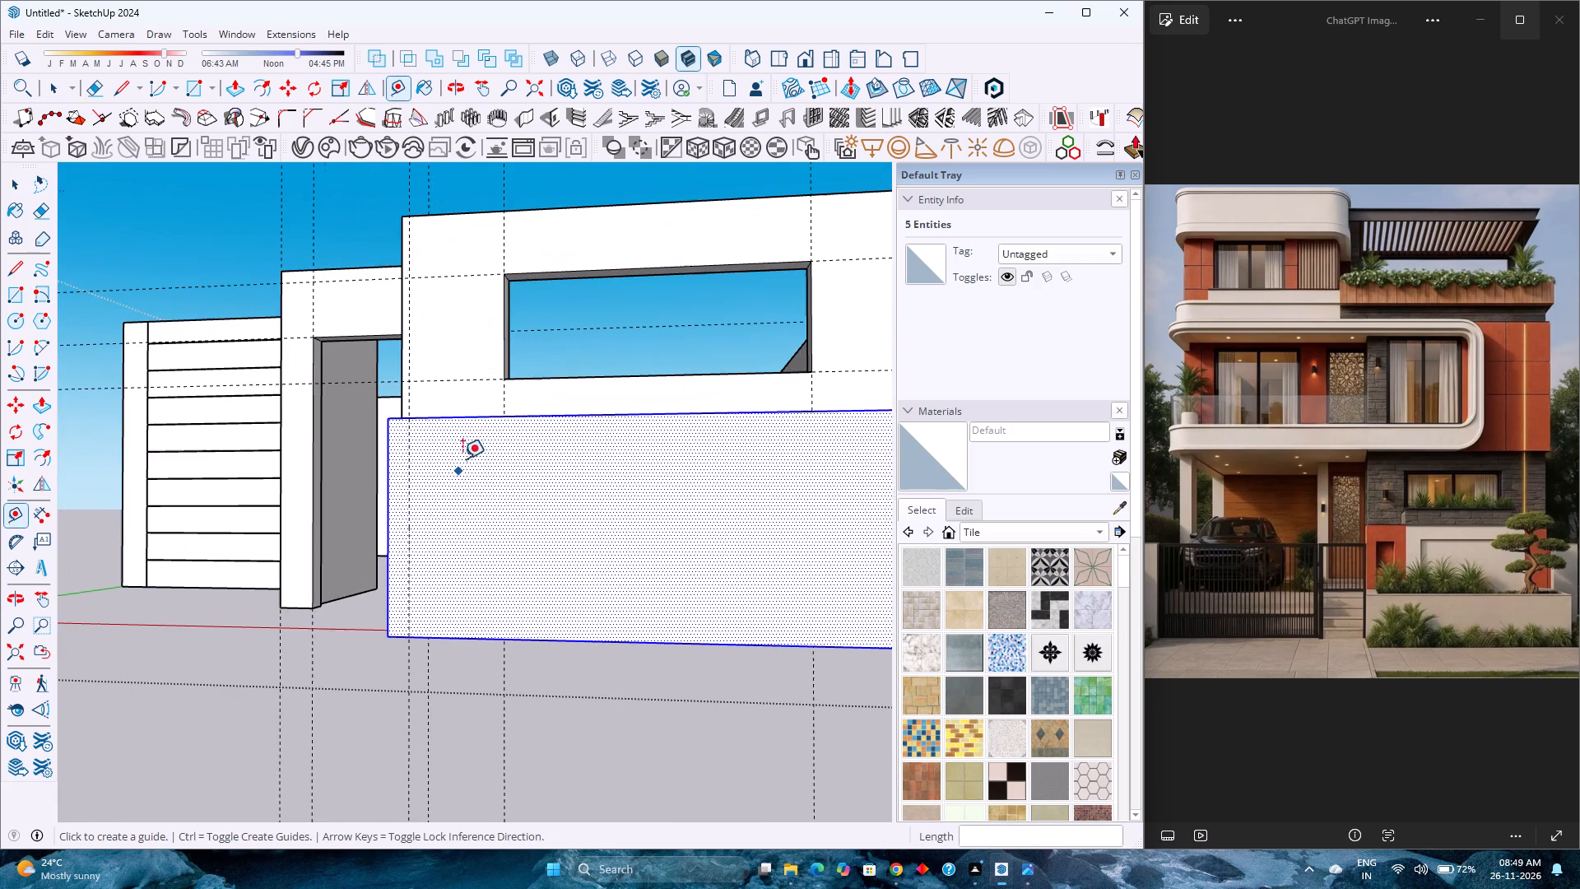
{"action": "left_click", "coordinate": [471, 417]}
{"action": "type", "text": "1'"}
{"action": "key", "text": "Return"}
{"action": "left_click", "coordinate": [473, 461]}
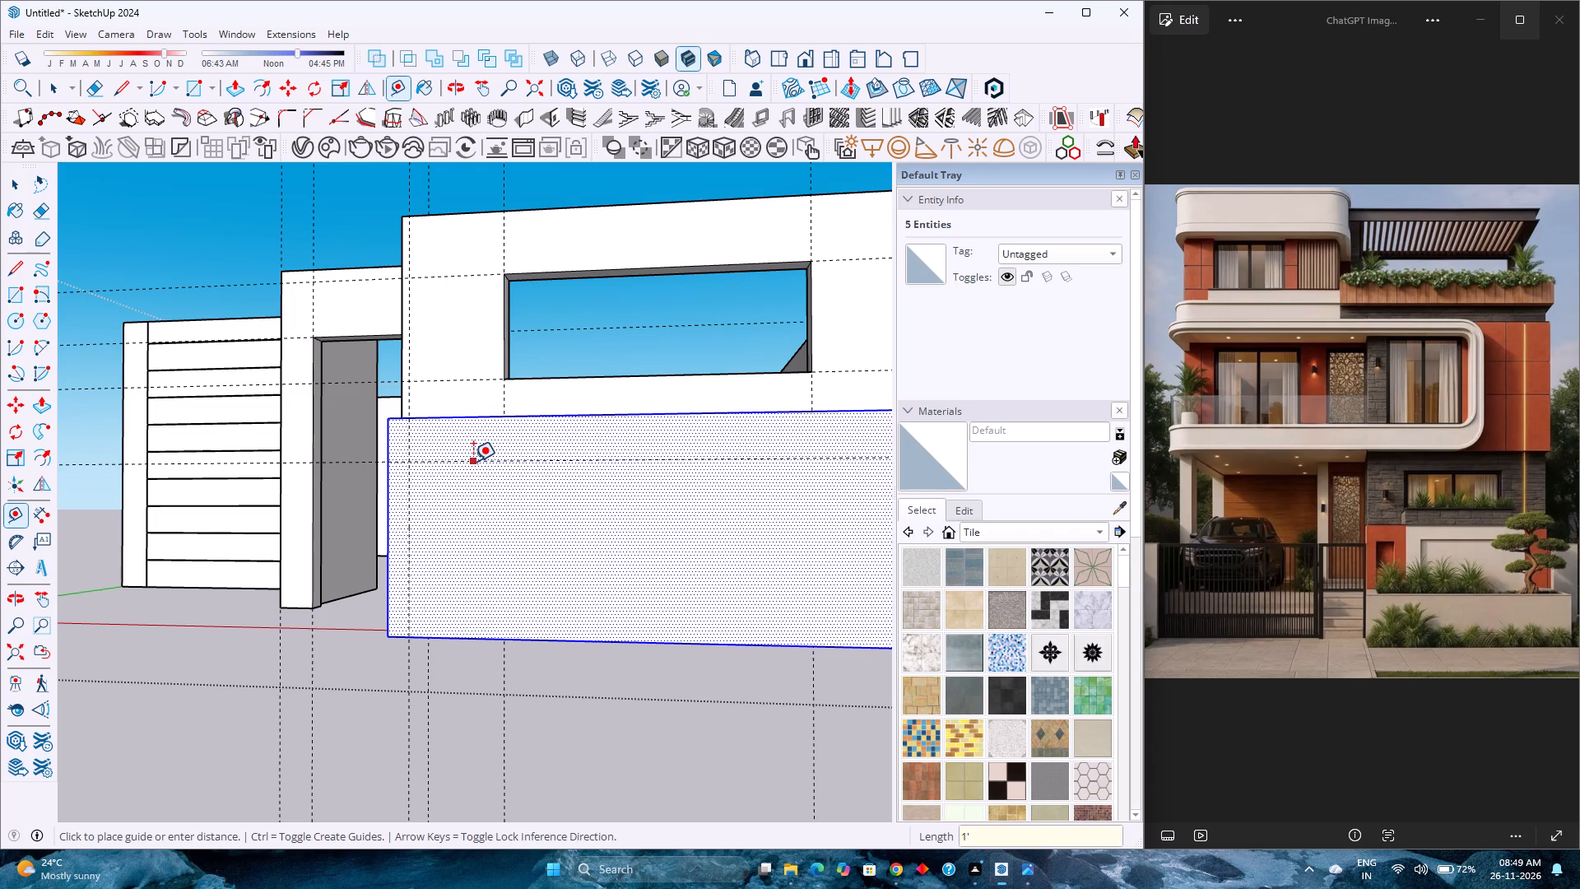
{"action": "key", "text": "Escape"}
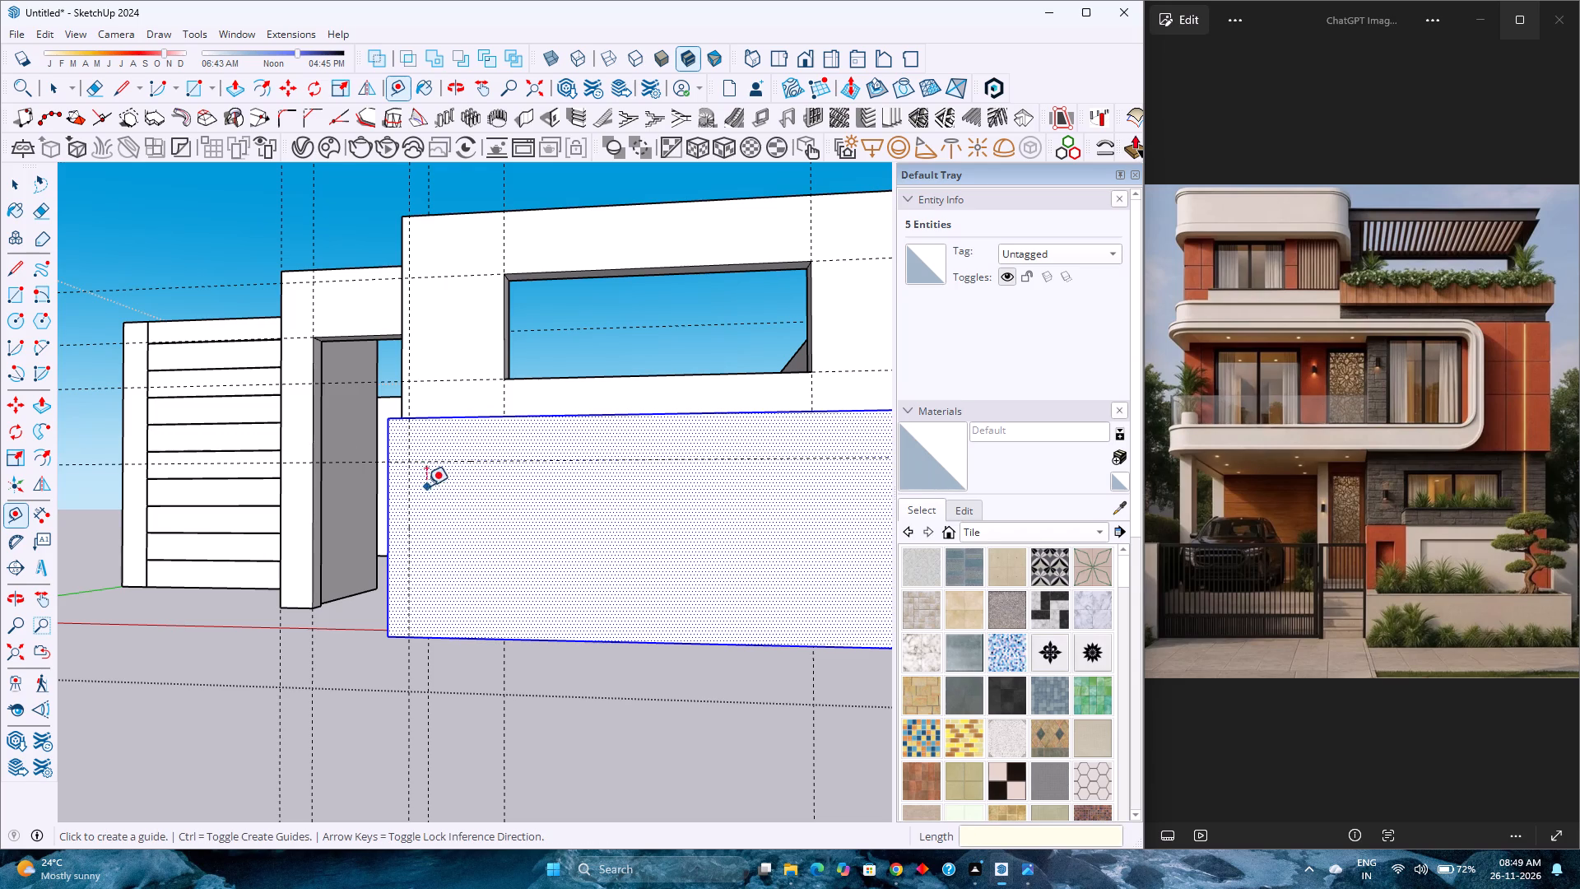
Add three more vertical guides across the projecting wall, spaced 1'2", 6" and 1' successively from the first guide.
{"action": "left_click", "coordinate": [410, 496]}
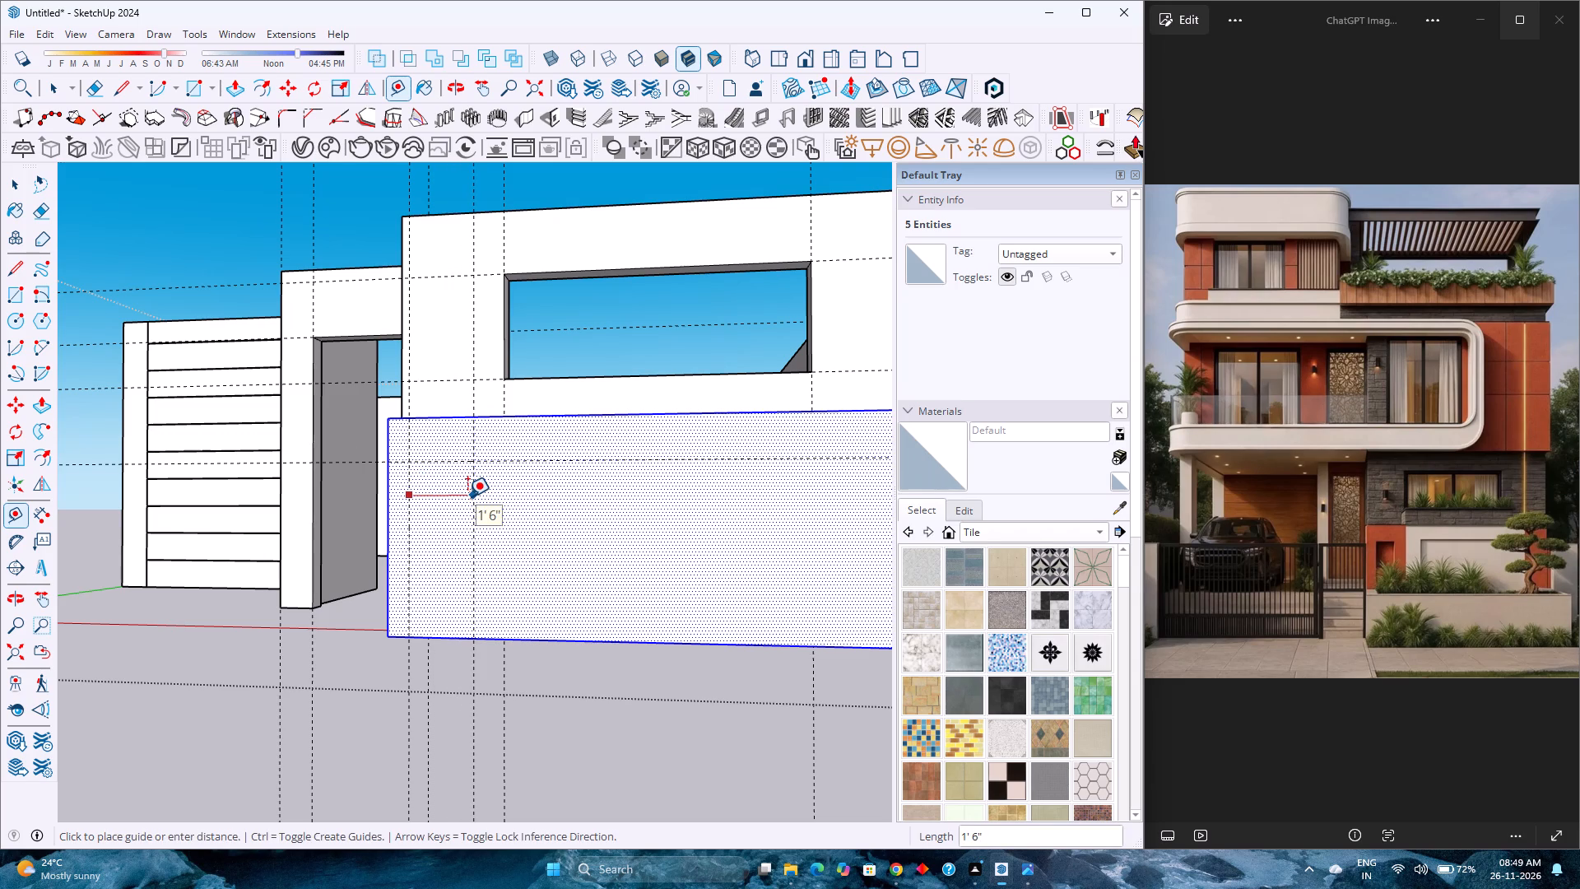
{"action": "type", "text": "1'2"}
{"action": "key", "text": "Return"}
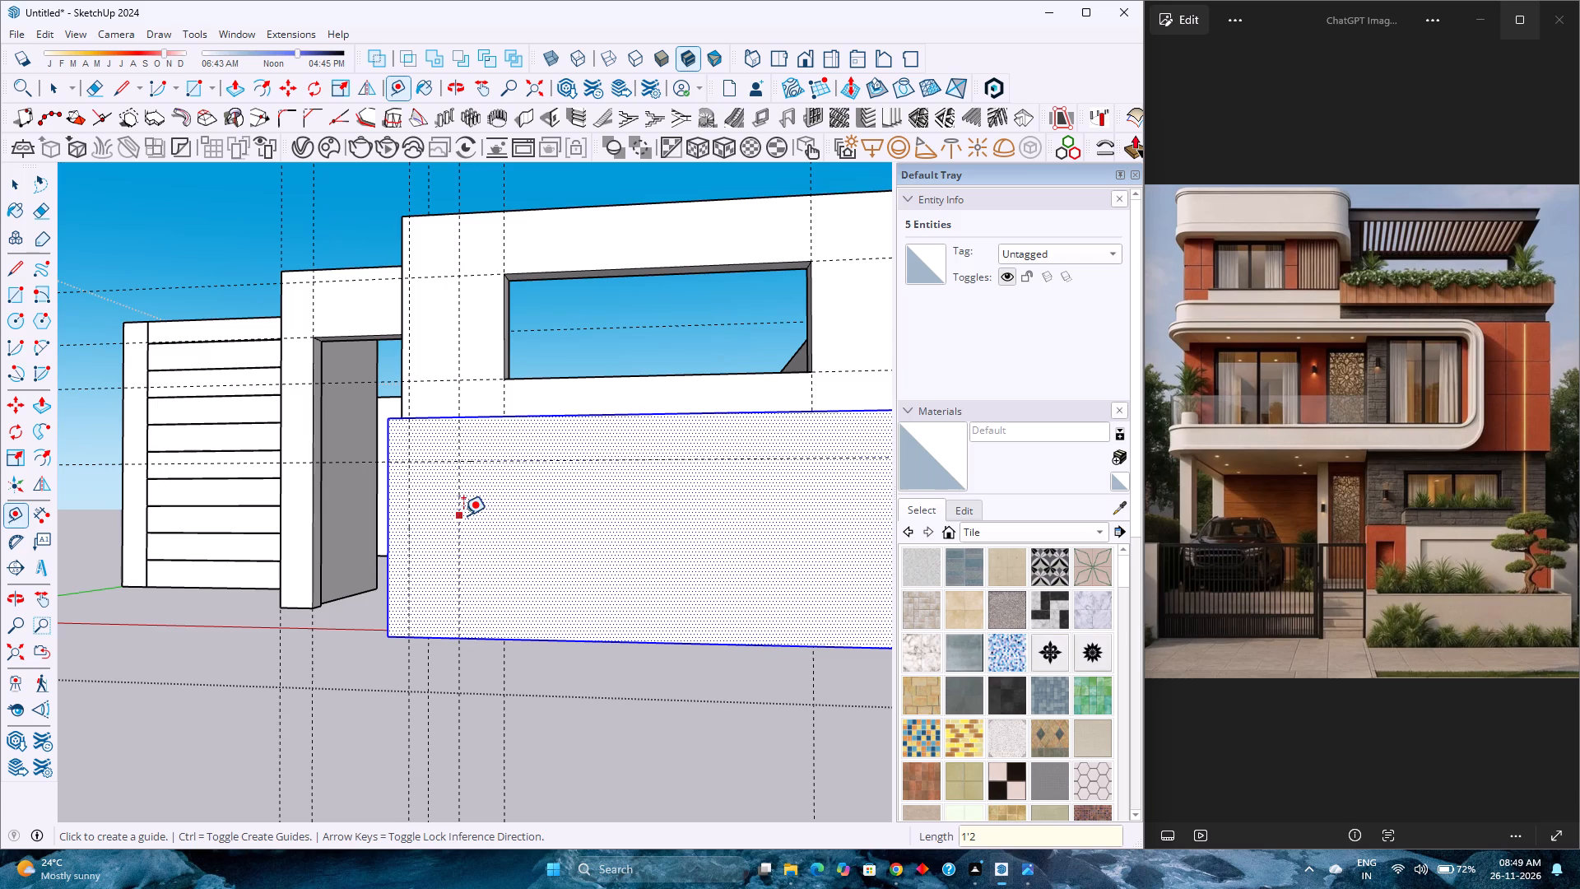
{"action": "left_click", "coordinate": [463, 515]}
{"action": "key", "text": "6"}
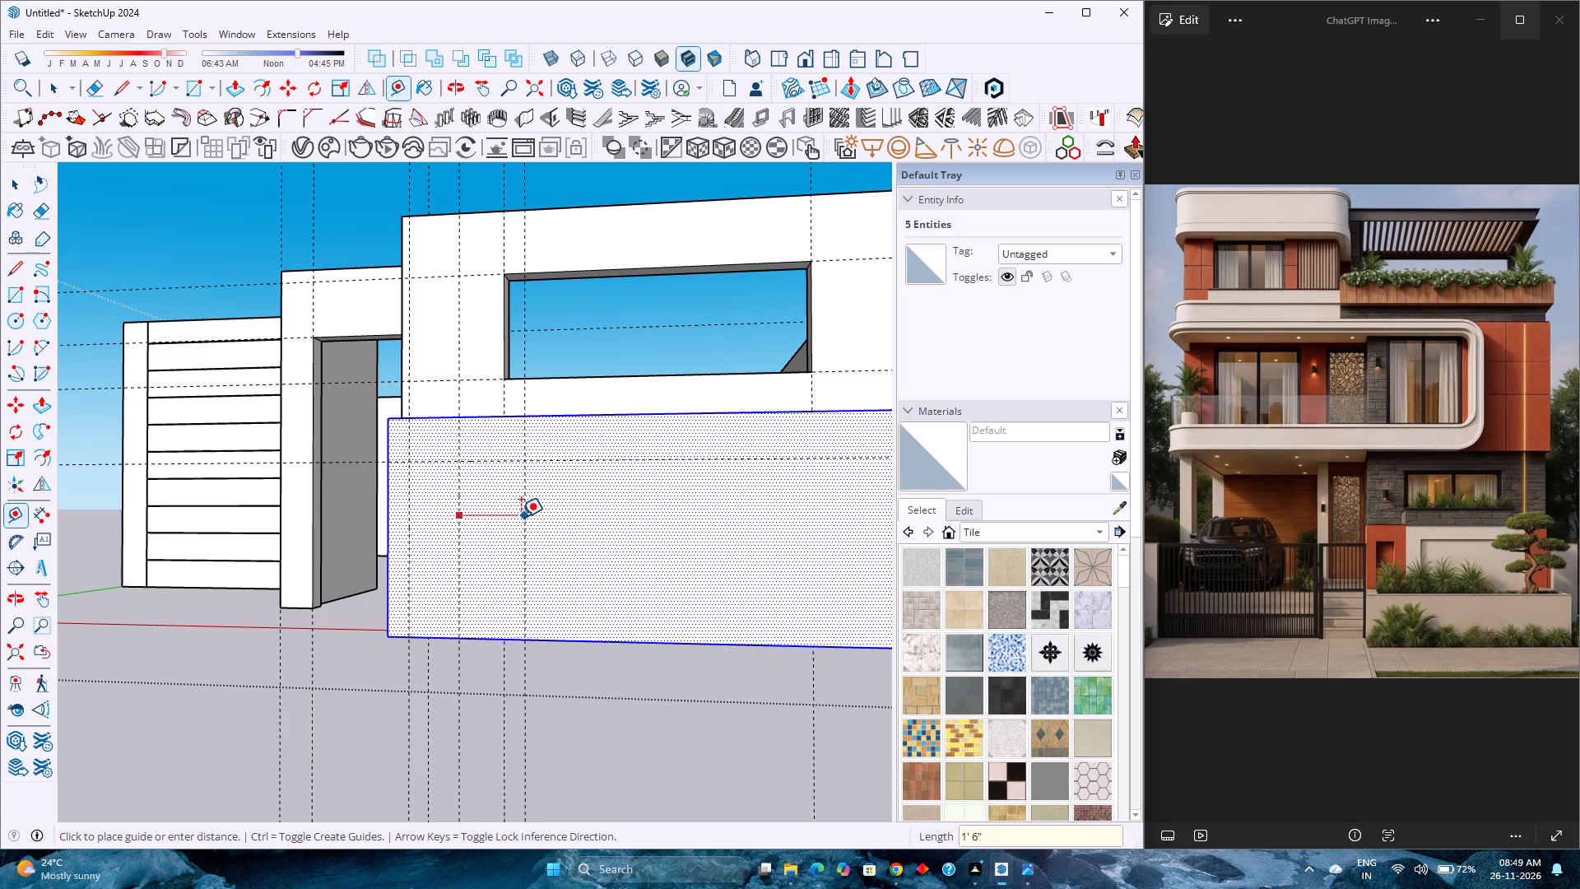
{"action": "key", "text": "Return"}
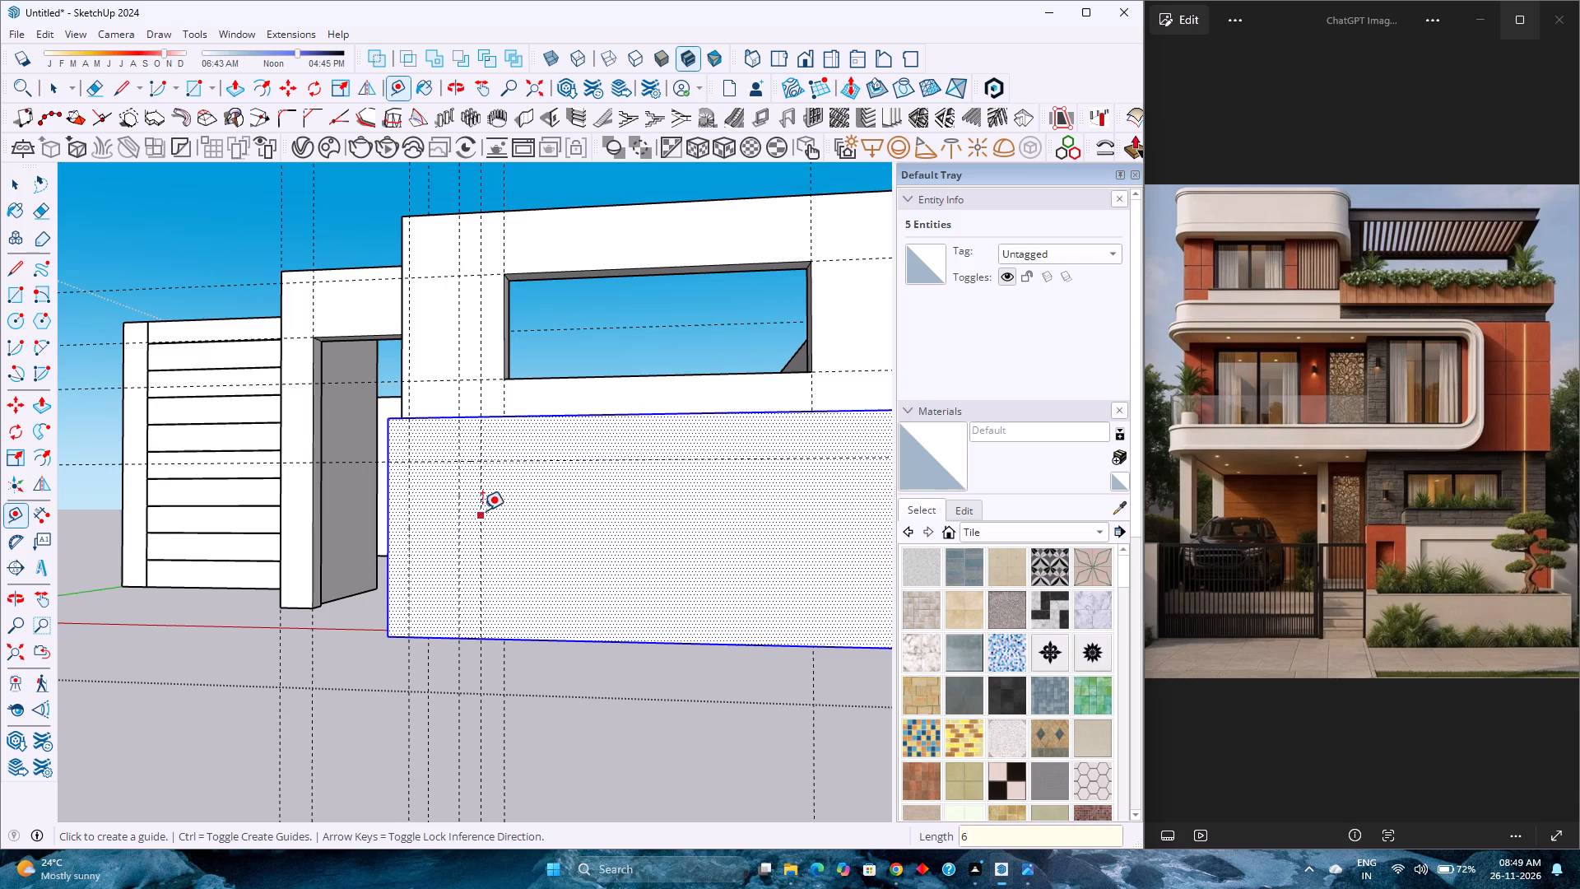
{"action": "left_click", "coordinate": [483, 495]}
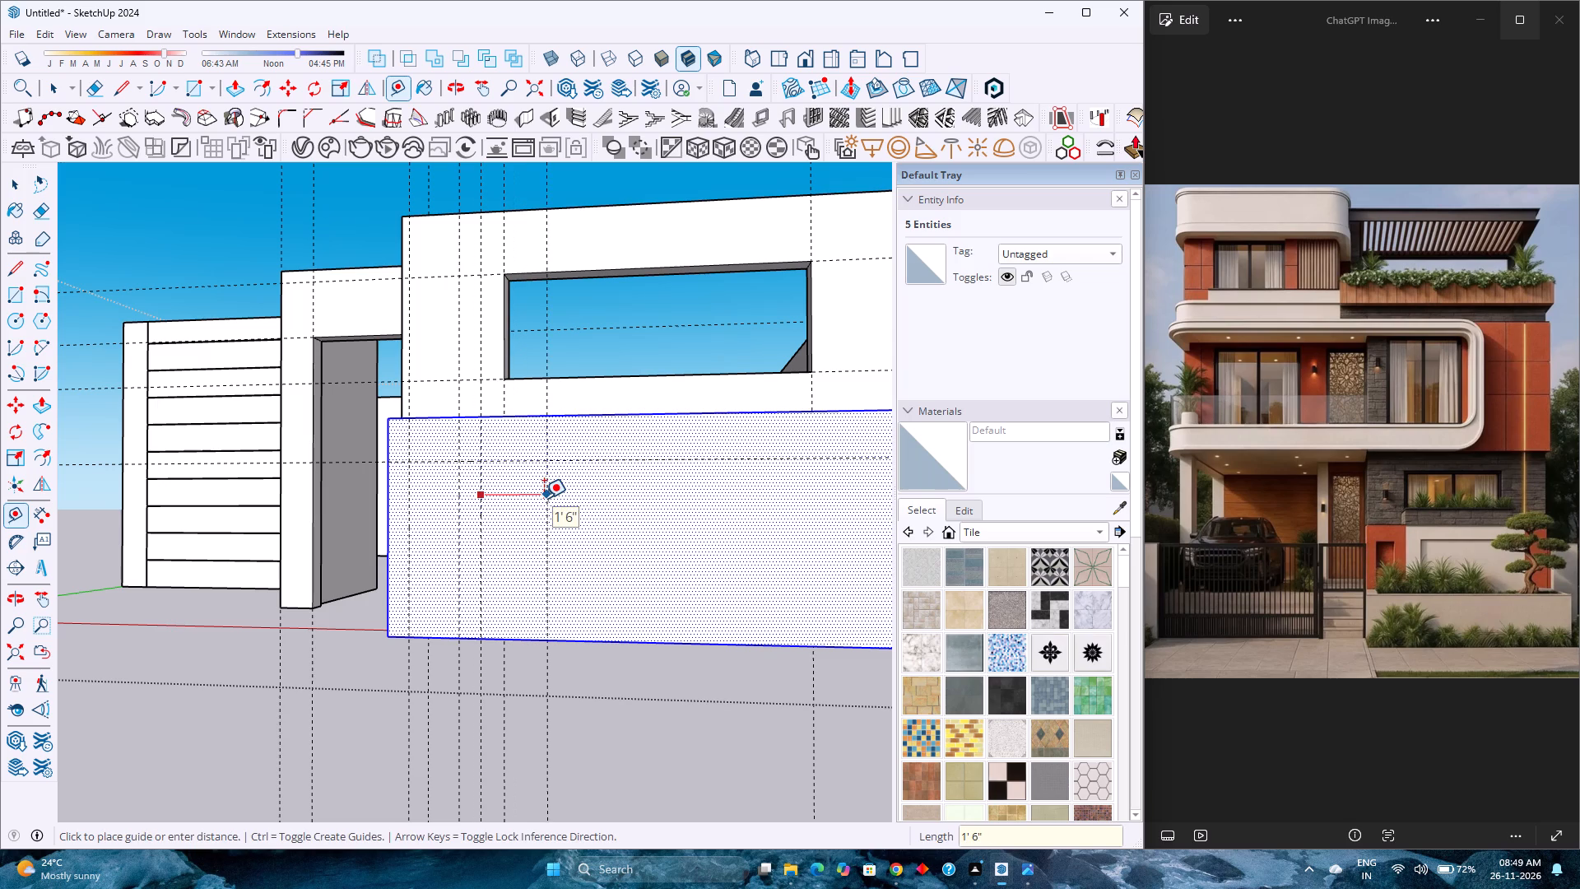
{"action": "type", "text": "1'"}
{"action": "key", "text": "Return"}
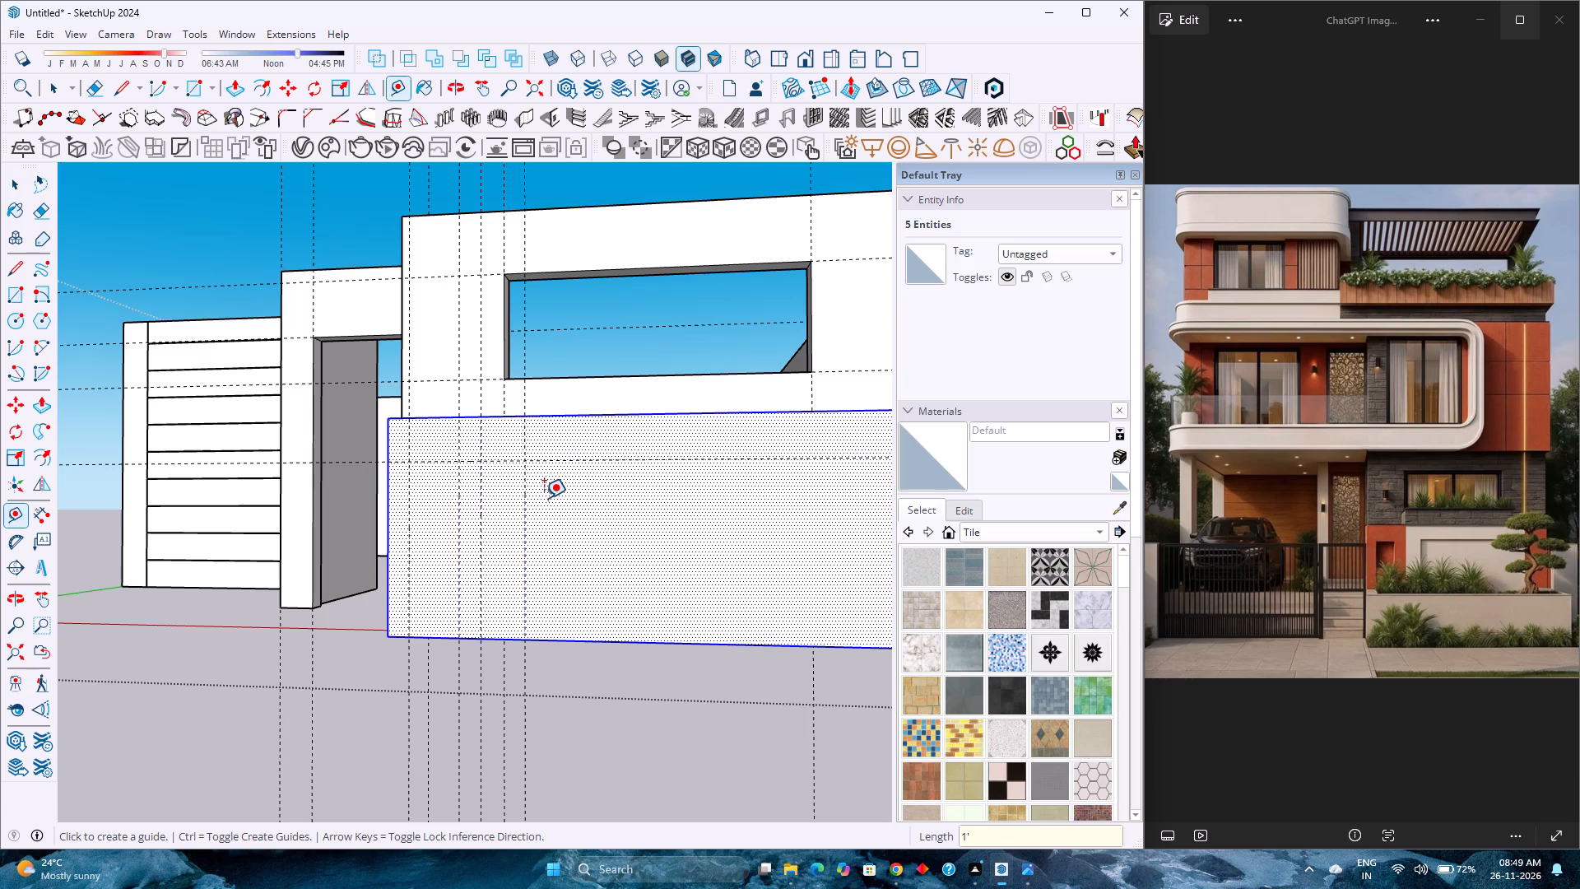
Place a vertical guide 1'6" in from the right edge of the projecting wall's front face.
{"action": "scroll", "coordinate": [605, 511], "scroll_direction": "down", "scroll_amount": 3}
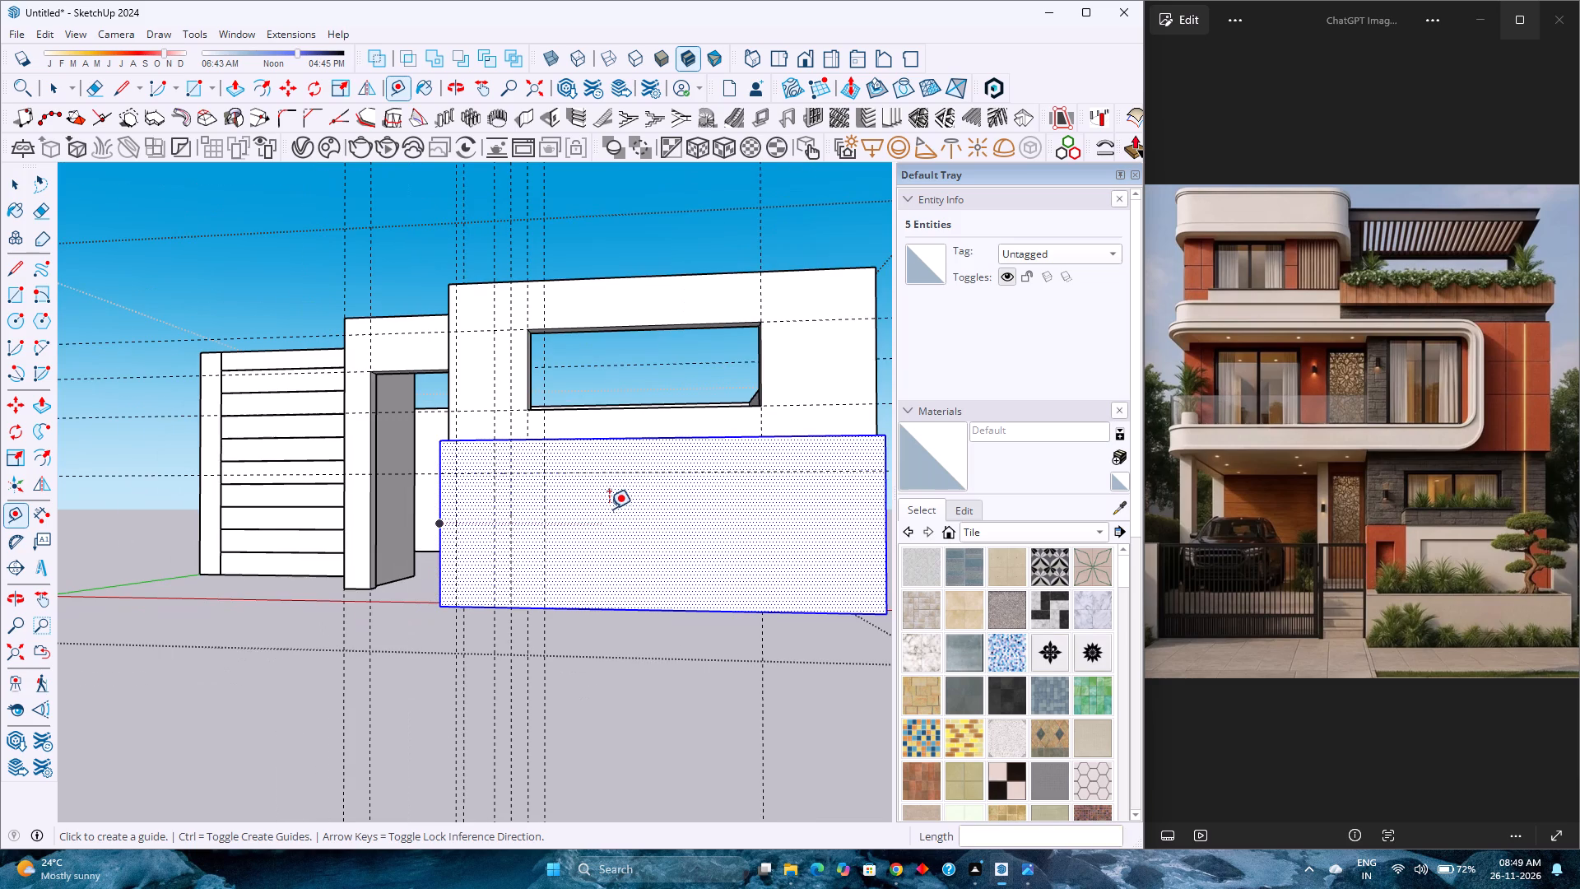
{"action": "scroll", "coordinate": [614, 507], "scroll_direction": "down", "scroll_amount": 4}
{"action": "scroll", "coordinate": [614, 507], "scroll_direction": "up", "scroll_amount": 3}
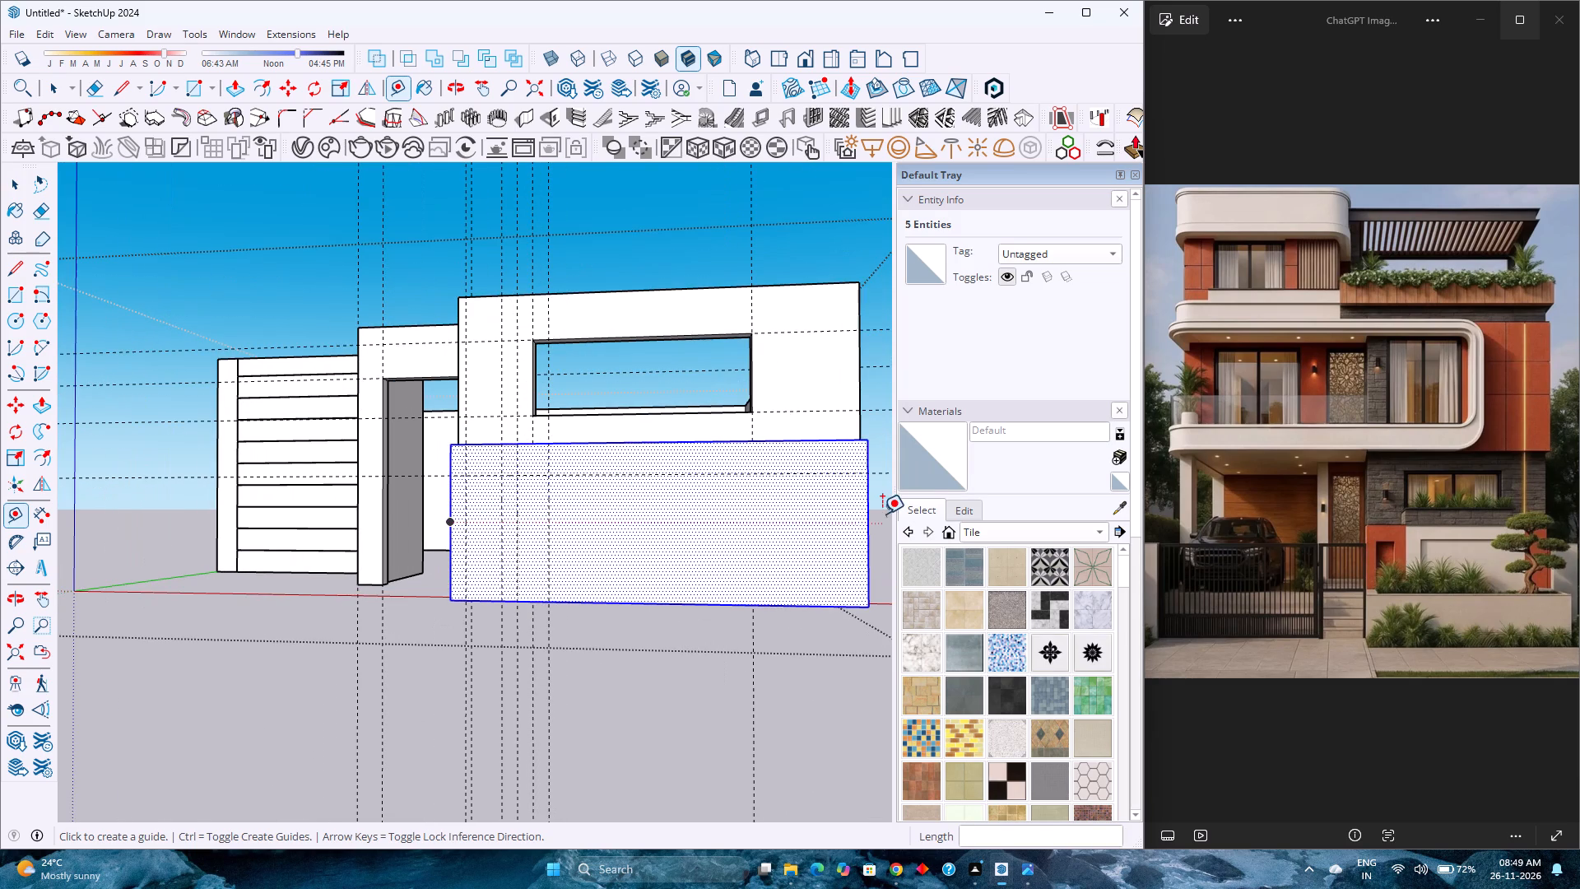
{"action": "left_click", "coordinate": [865, 520]}
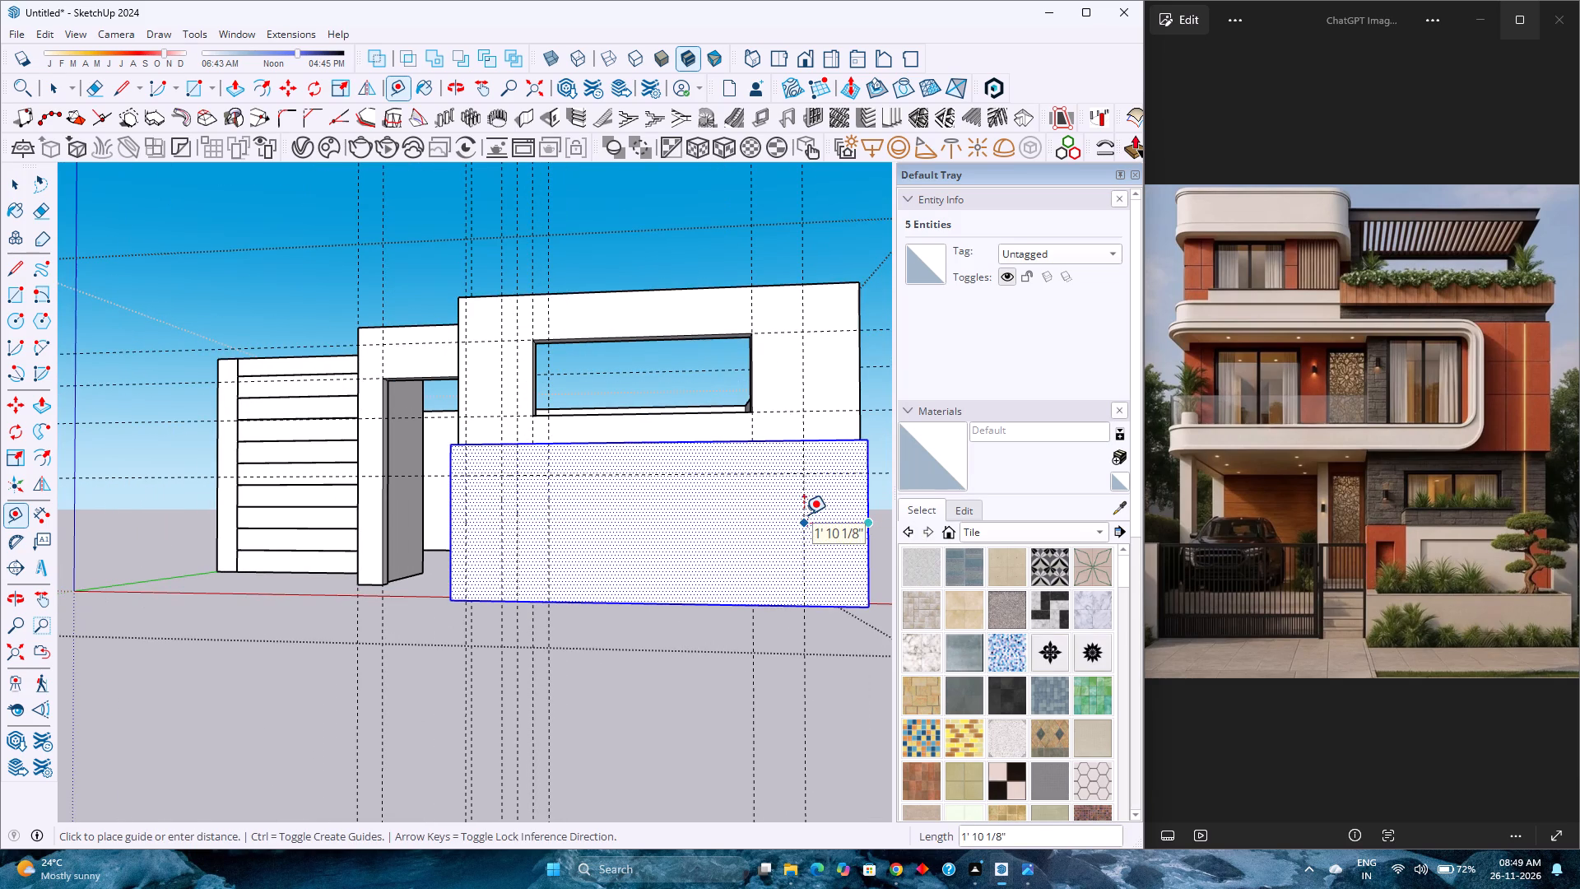
{"action": "type", "text": "1'6"}
{"action": "key", "text": "Return"}
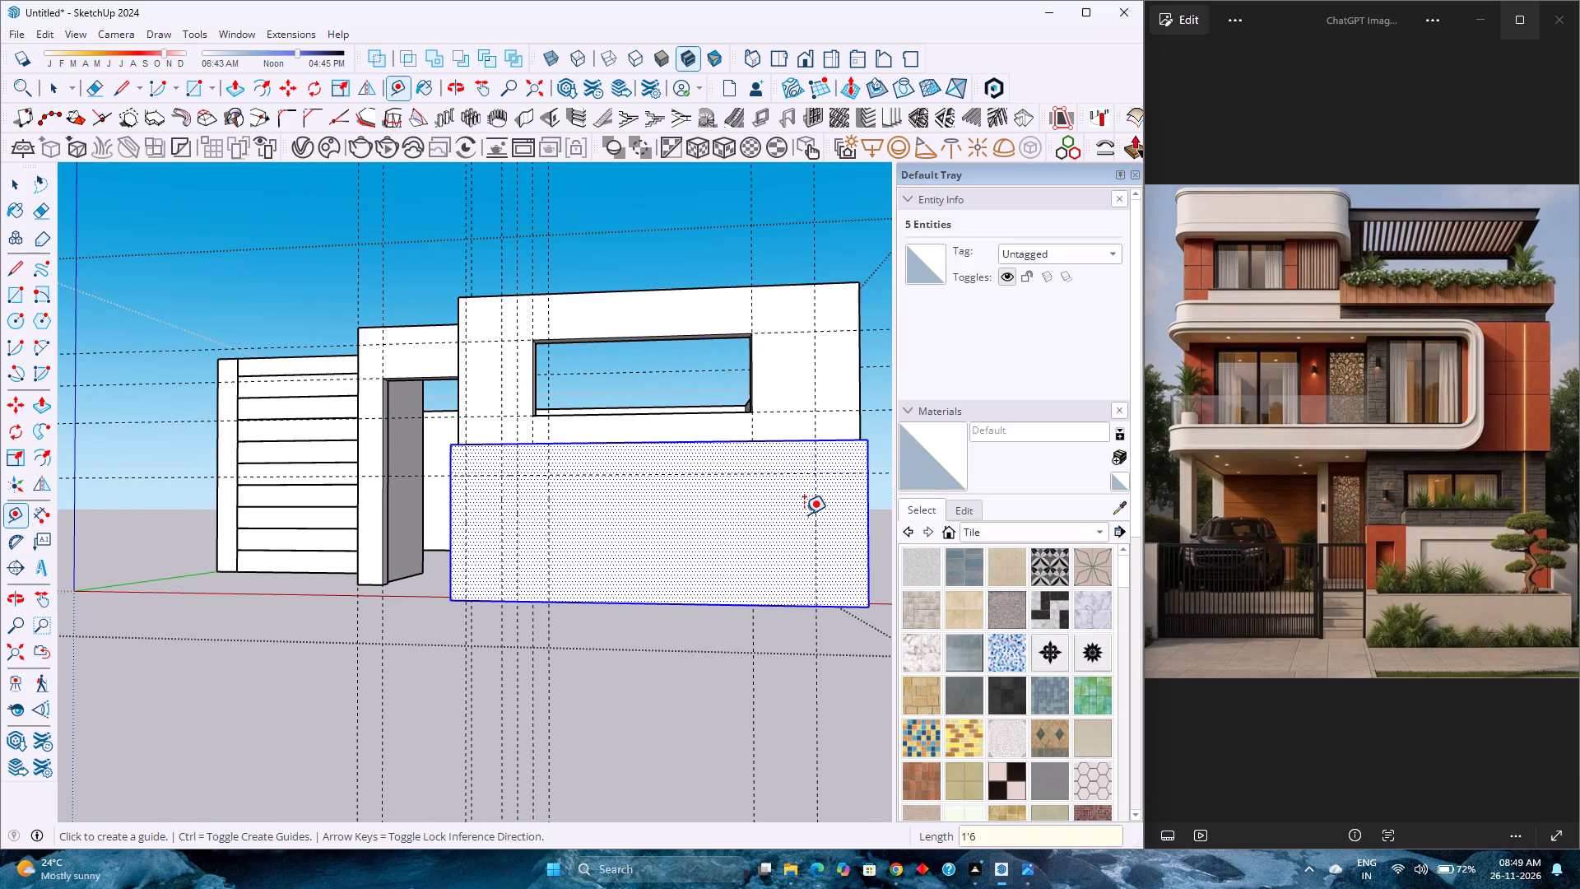
Draw a 1'2" by 4' rectangle between the first two vertical guides, from the horizontal guide down to the wall's base.
{"action": "scroll", "coordinate": [733, 477], "scroll_direction": "down", "scroll_amount": 5}
{"action": "scroll", "coordinate": [554, 491], "scroll_direction": "down", "scroll_amount": 4}
{"action": "scroll", "coordinate": [351, 460], "scroll_direction": "up", "scroll_amount": 3}
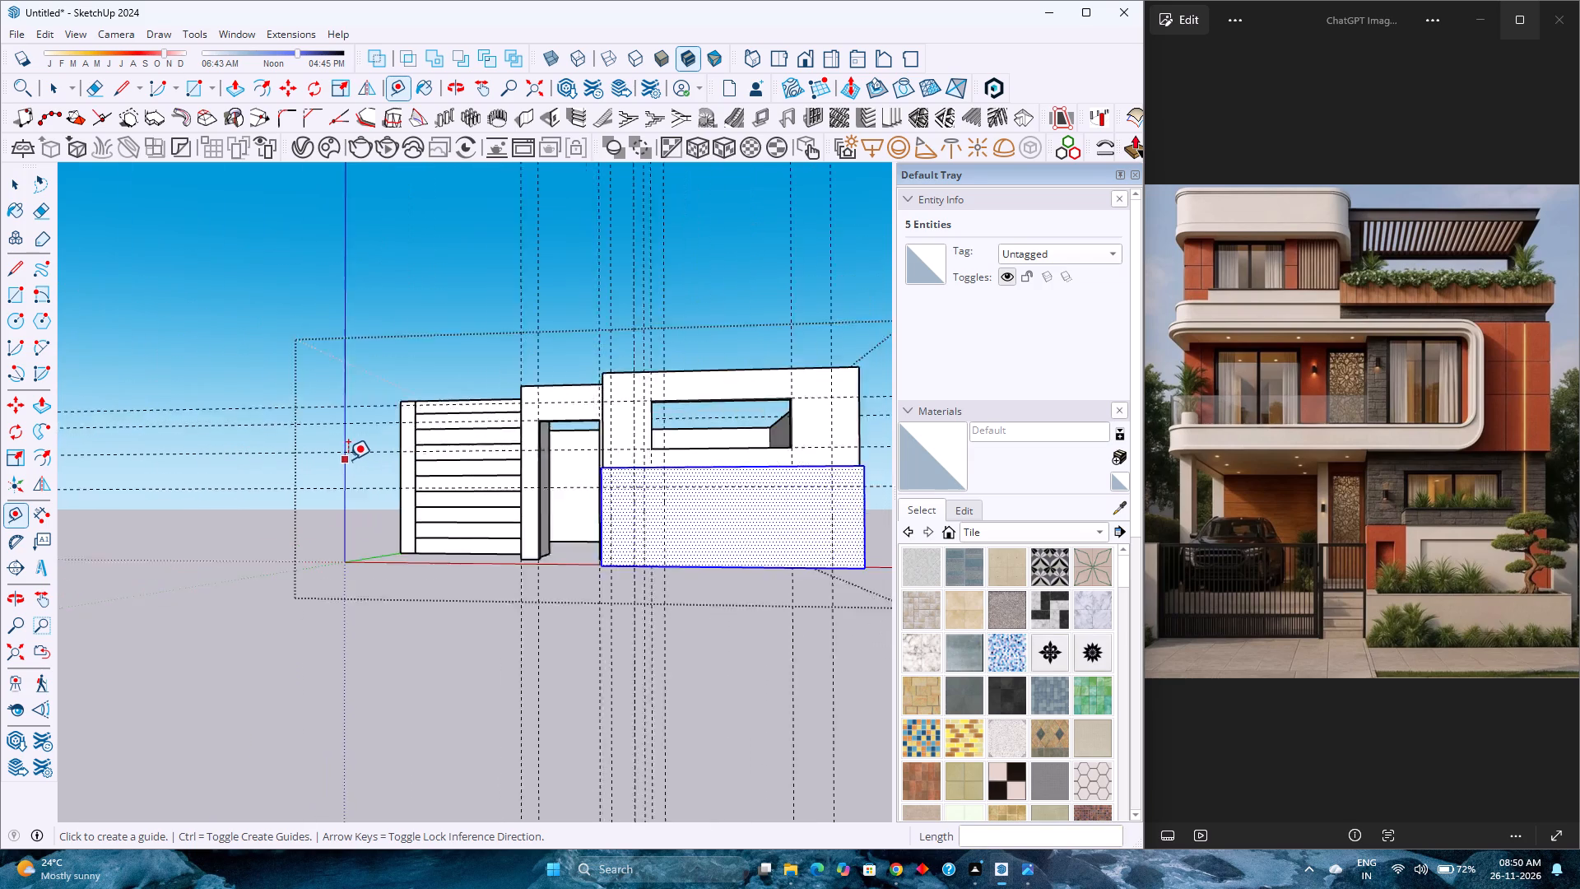
{"action": "scroll", "coordinate": [348, 459], "scroll_direction": "up", "scroll_amount": 1}
{"action": "scroll", "coordinate": [348, 458], "scroll_direction": "down", "scroll_amount": 4}
{"action": "scroll", "coordinate": [348, 458], "scroll_direction": "up", "scroll_amount": 4}
{"action": "key", "text": "space"}
{"action": "scroll", "coordinate": [744, 597], "scroll_direction": "up", "scroll_amount": 2}
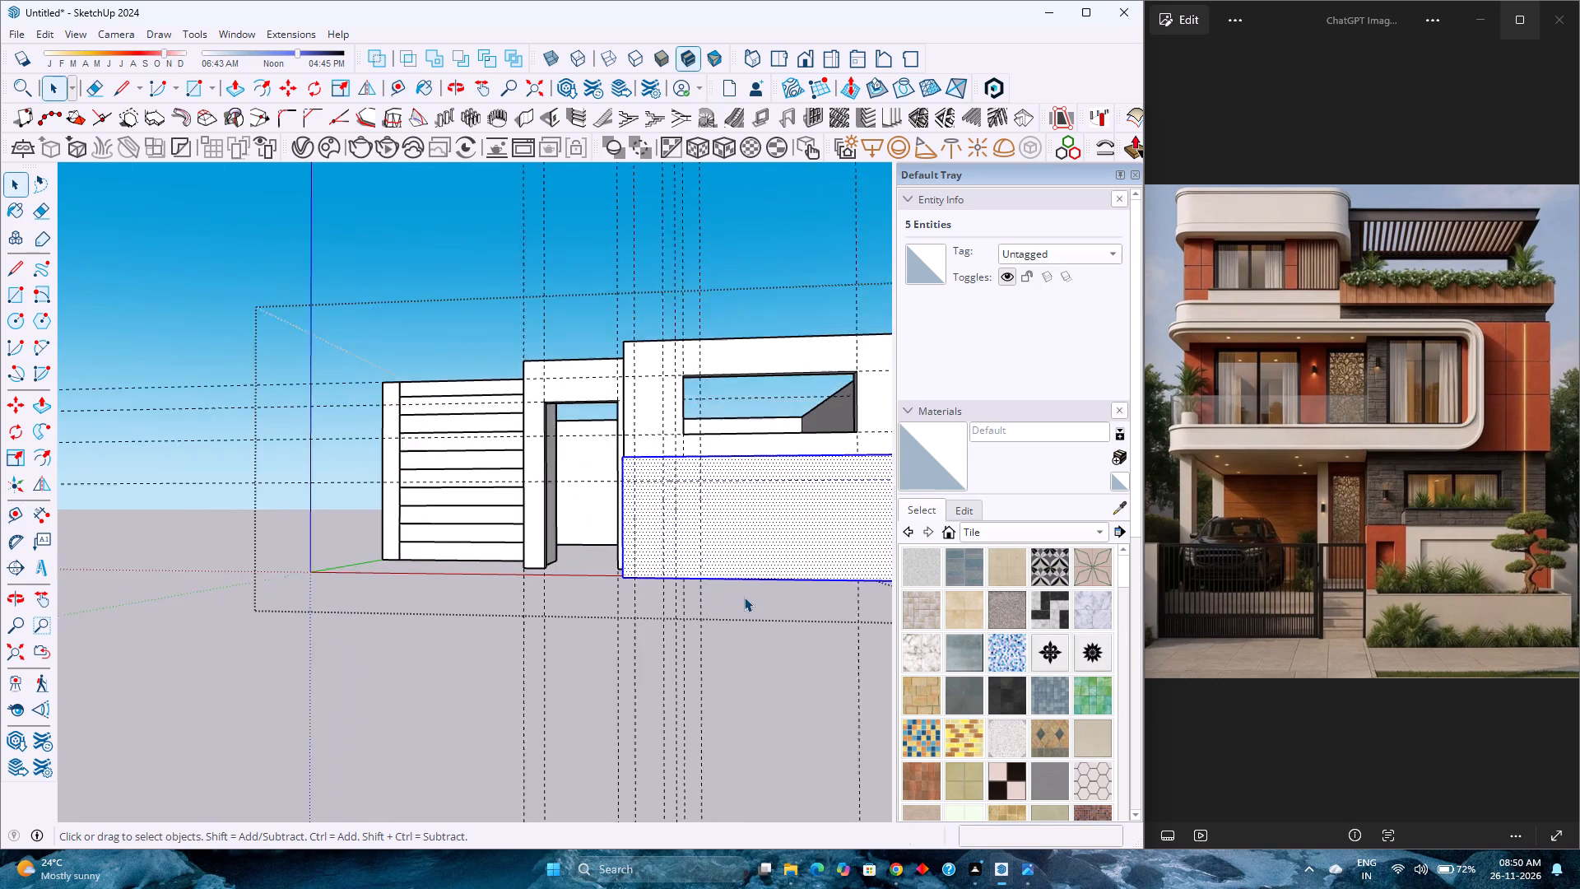
{"action": "scroll", "coordinate": [744, 597], "scroll_direction": "up", "scroll_amount": 2}
{"action": "scroll", "coordinate": [598, 468], "scroll_direction": "up", "scroll_amount": 4}
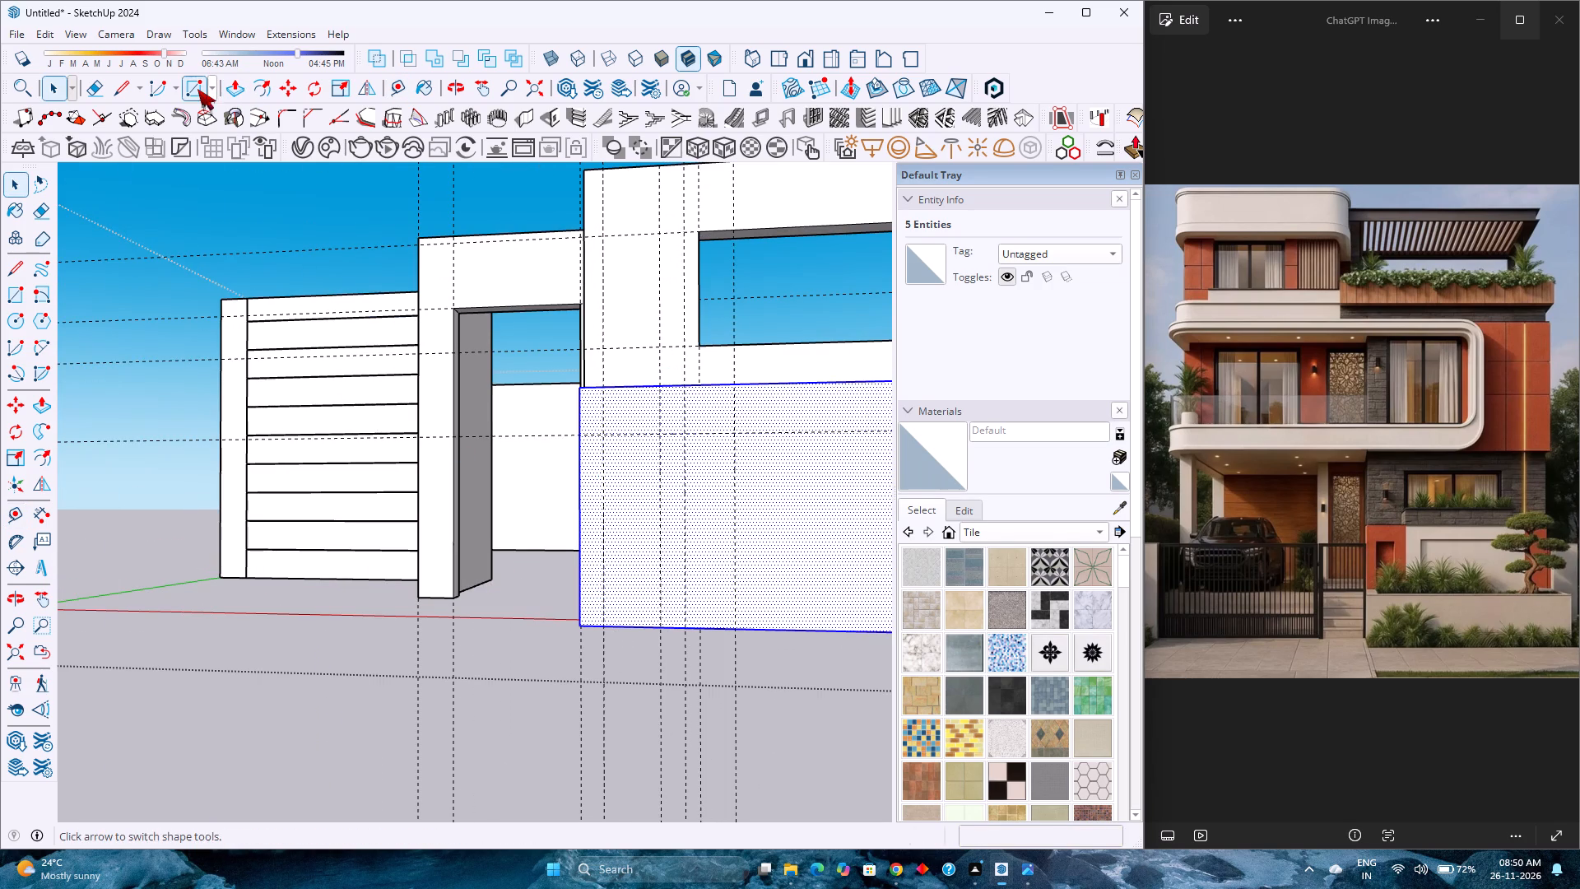
{"action": "left_click", "coordinate": [196, 91]}
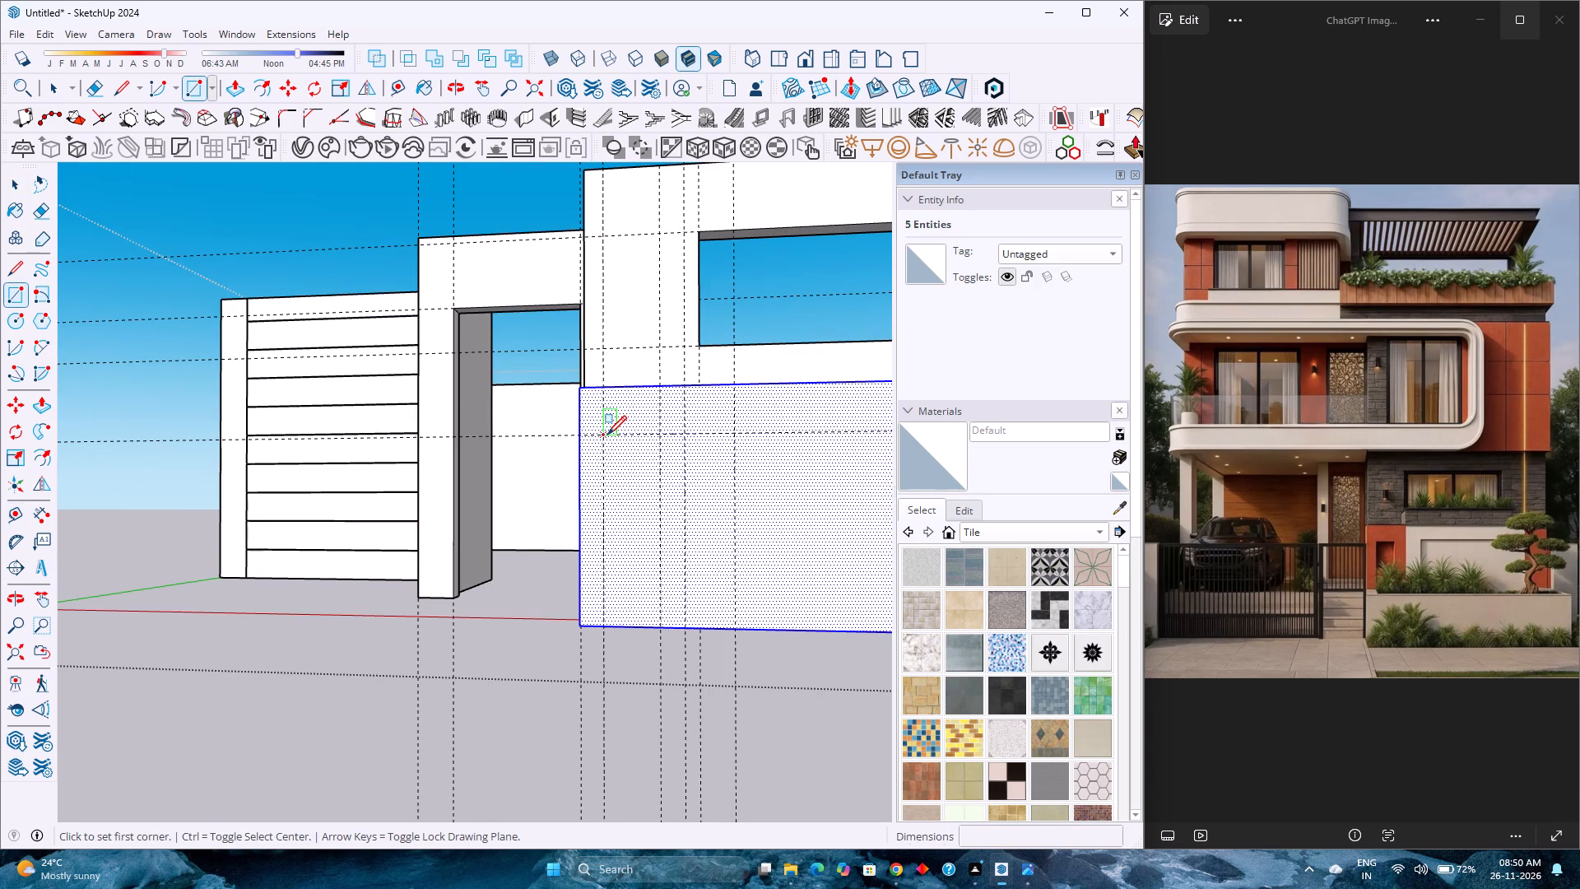
{"action": "left_click", "coordinate": [607, 435]}
{"action": "left_click", "coordinate": [661, 629]}
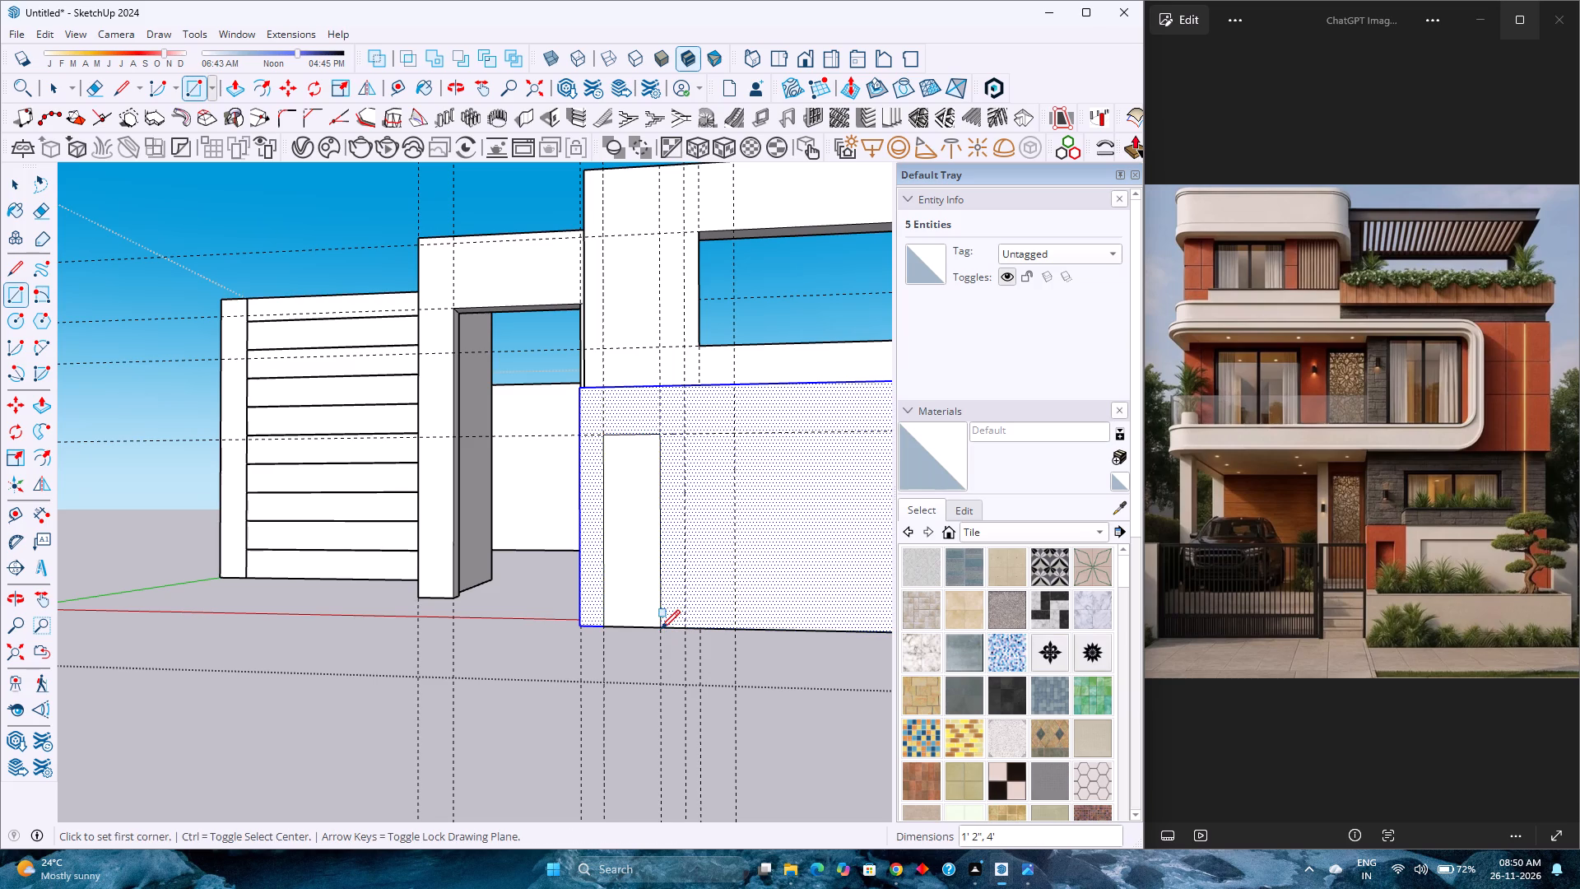
{"action": "key", "text": "Escape"}
Push/Pull the narrow rectangular panel 3" into the projecting wall.
{"action": "key", "text": "p"}
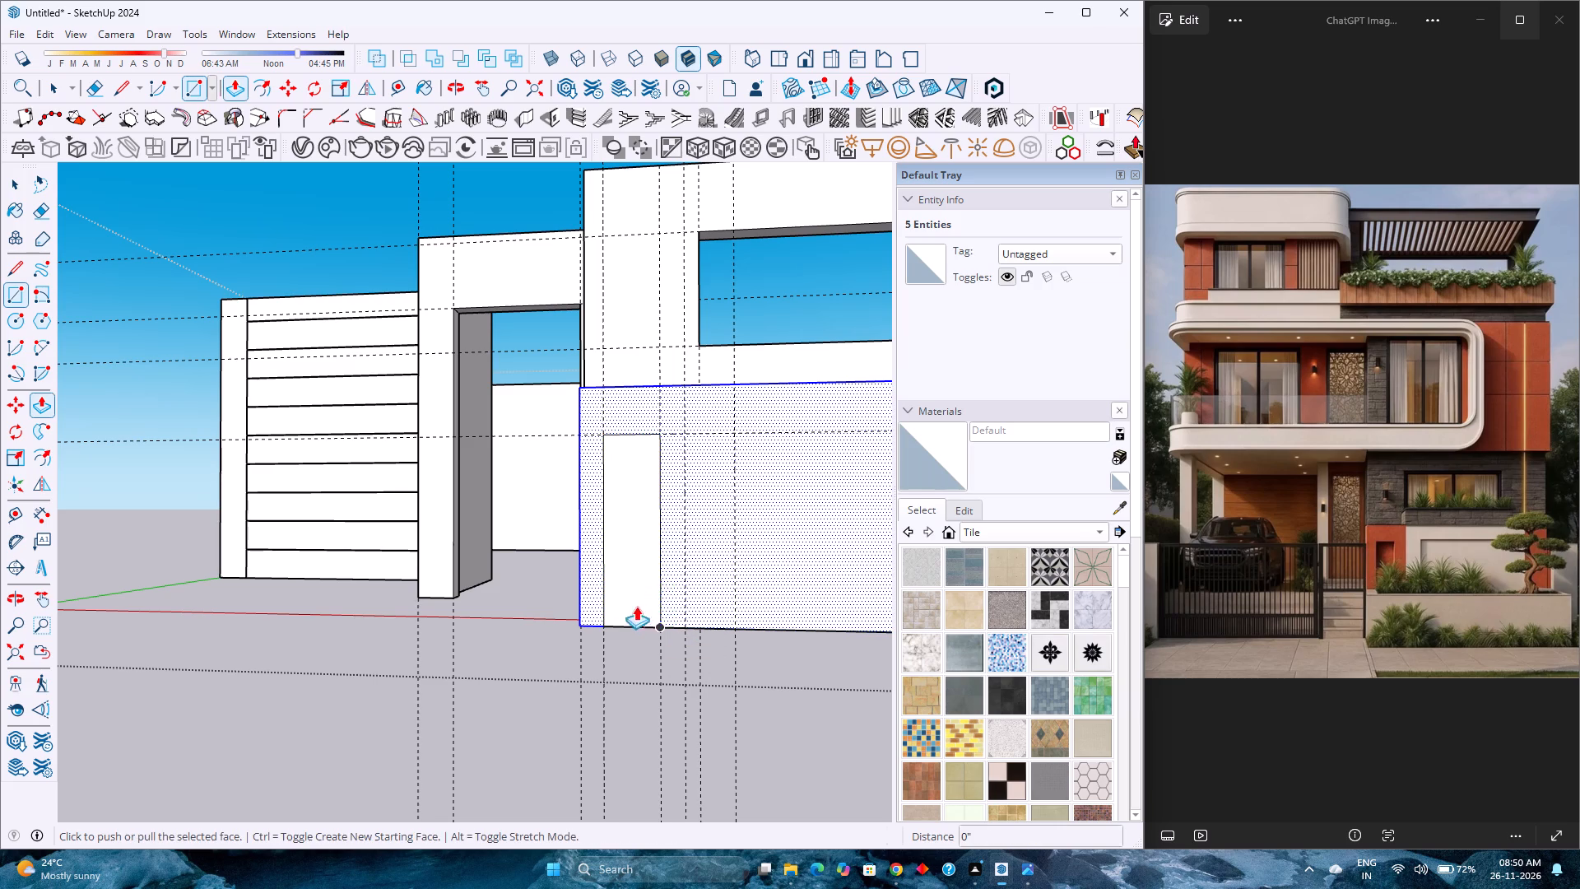
{"action": "key", "text": "Escape"}
{"action": "left_click", "coordinate": [635, 556]}
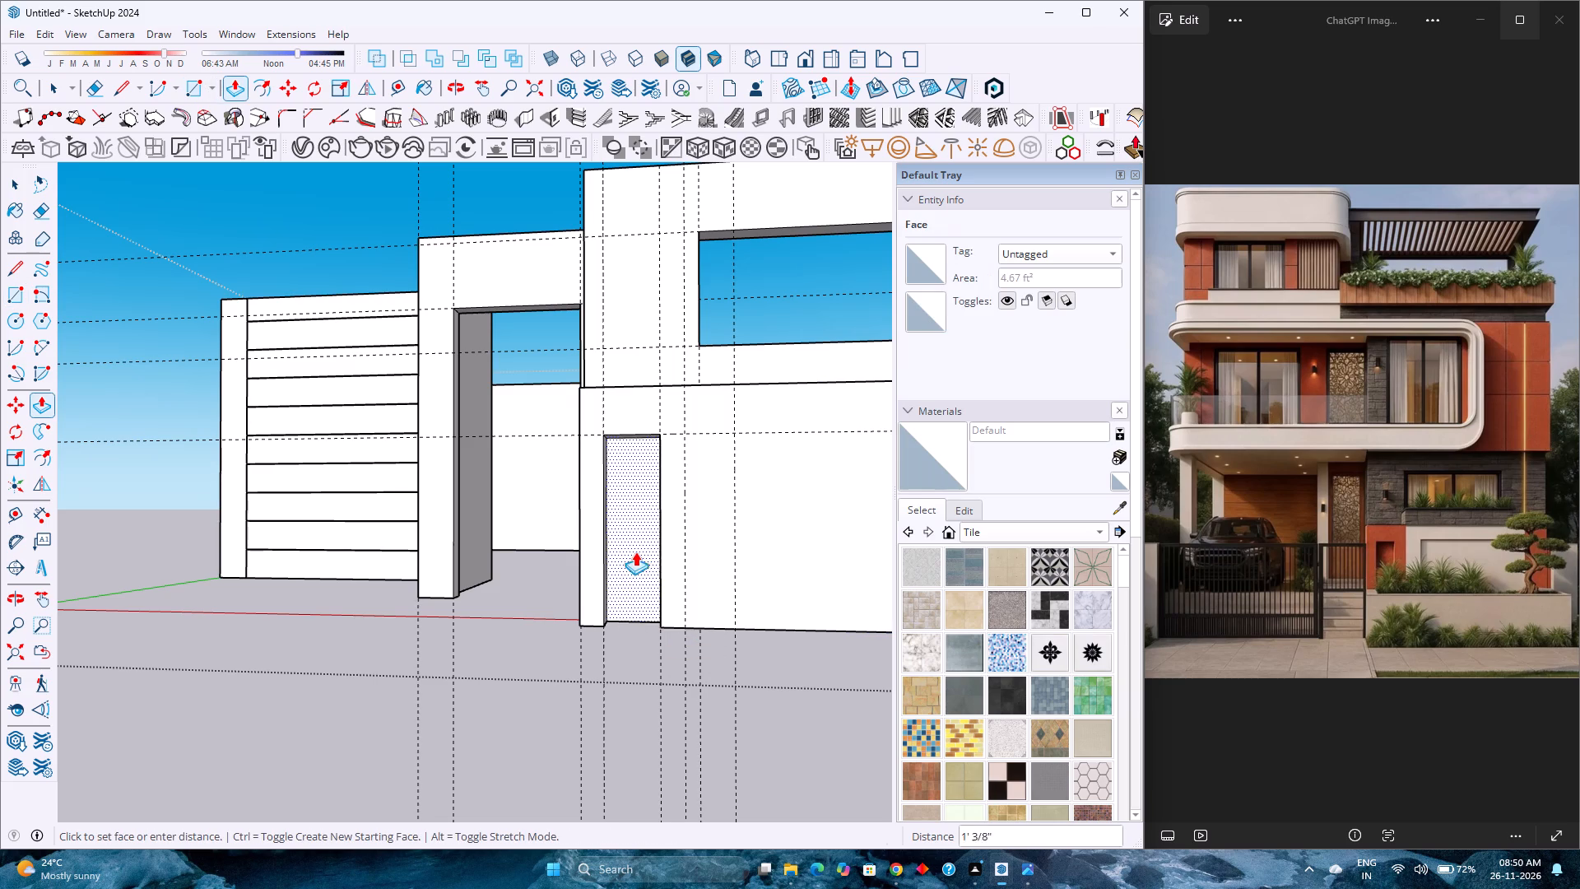
{"action": "right_click", "coordinate": [637, 546]}
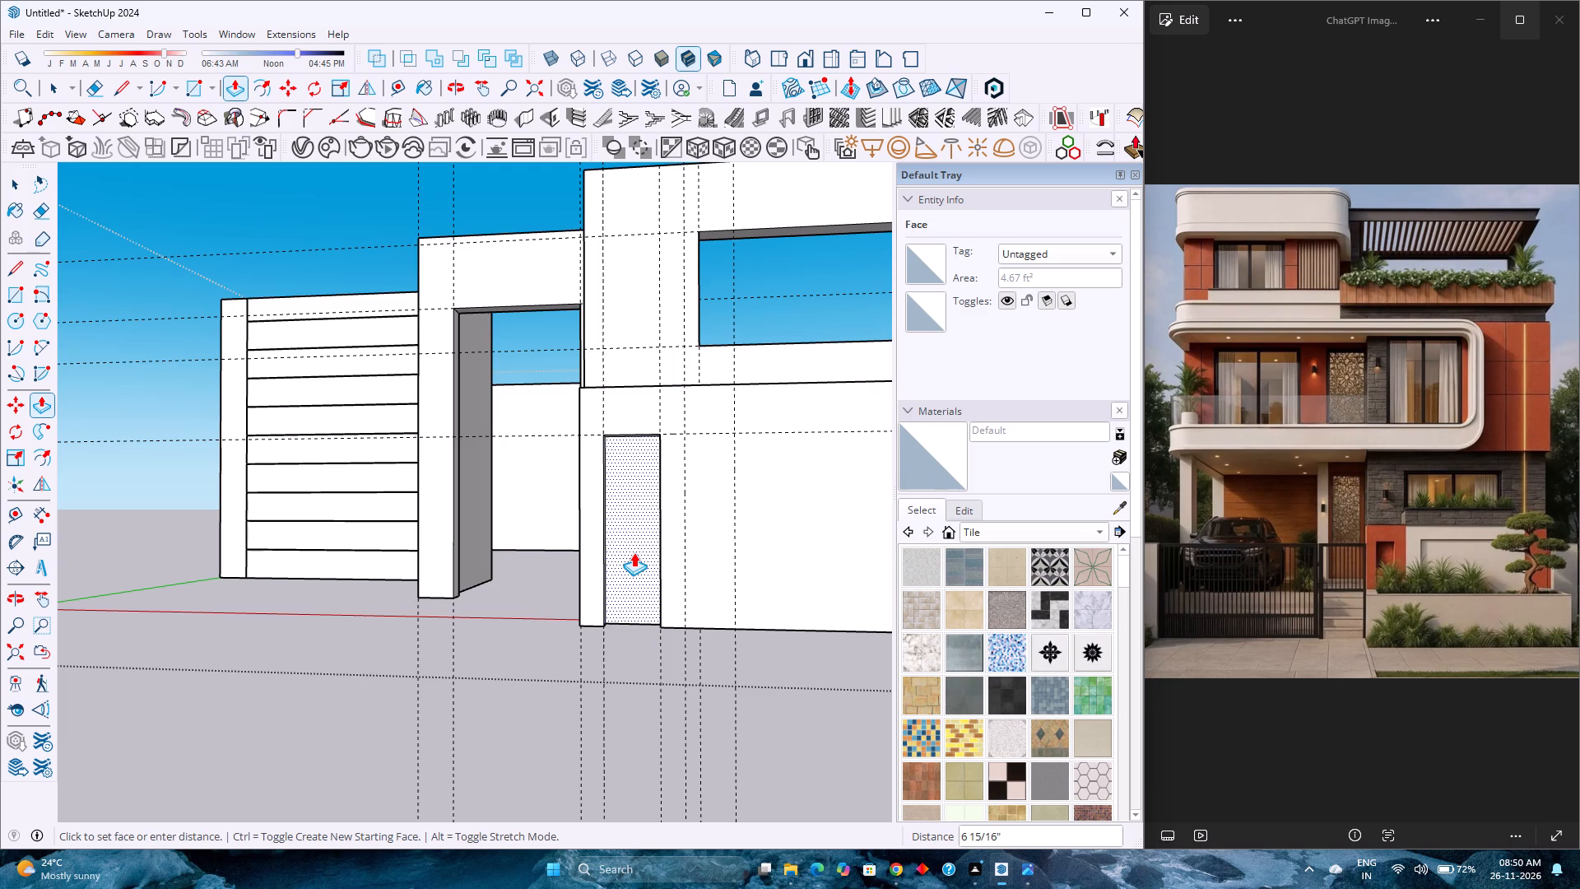
{"action": "key", "text": "3"}
{"action": "key", "text": "Return"}
Draw an 8'1" by 4' rectangle on the projecting wall between the 1' guide and the far-right guide, reaching down to the base.
{"action": "scroll", "coordinate": [671, 538], "scroll_direction": "up", "scroll_amount": 1}
{"action": "scroll", "coordinate": [342, 519], "scroll_direction": "down", "scroll_amount": 3}
{"action": "scroll", "coordinate": [591, 543], "scroll_direction": "up", "scroll_amount": 11}
{"action": "middle_click_drag", "start_coordinate": [491, 560], "coordinate": [337, 572]}
{"action": "scroll", "coordinate": [348, 570], "scroll_direction": "up", "scroll_amount": 1}
{"action": "scroll", "coordinate": [337, 572], "scroll_direction": "down", "scroll_amount": 9}
{"action": "middle_click_drag", "start_coordinate": [337, 572], "coordinate": [386, 602]}
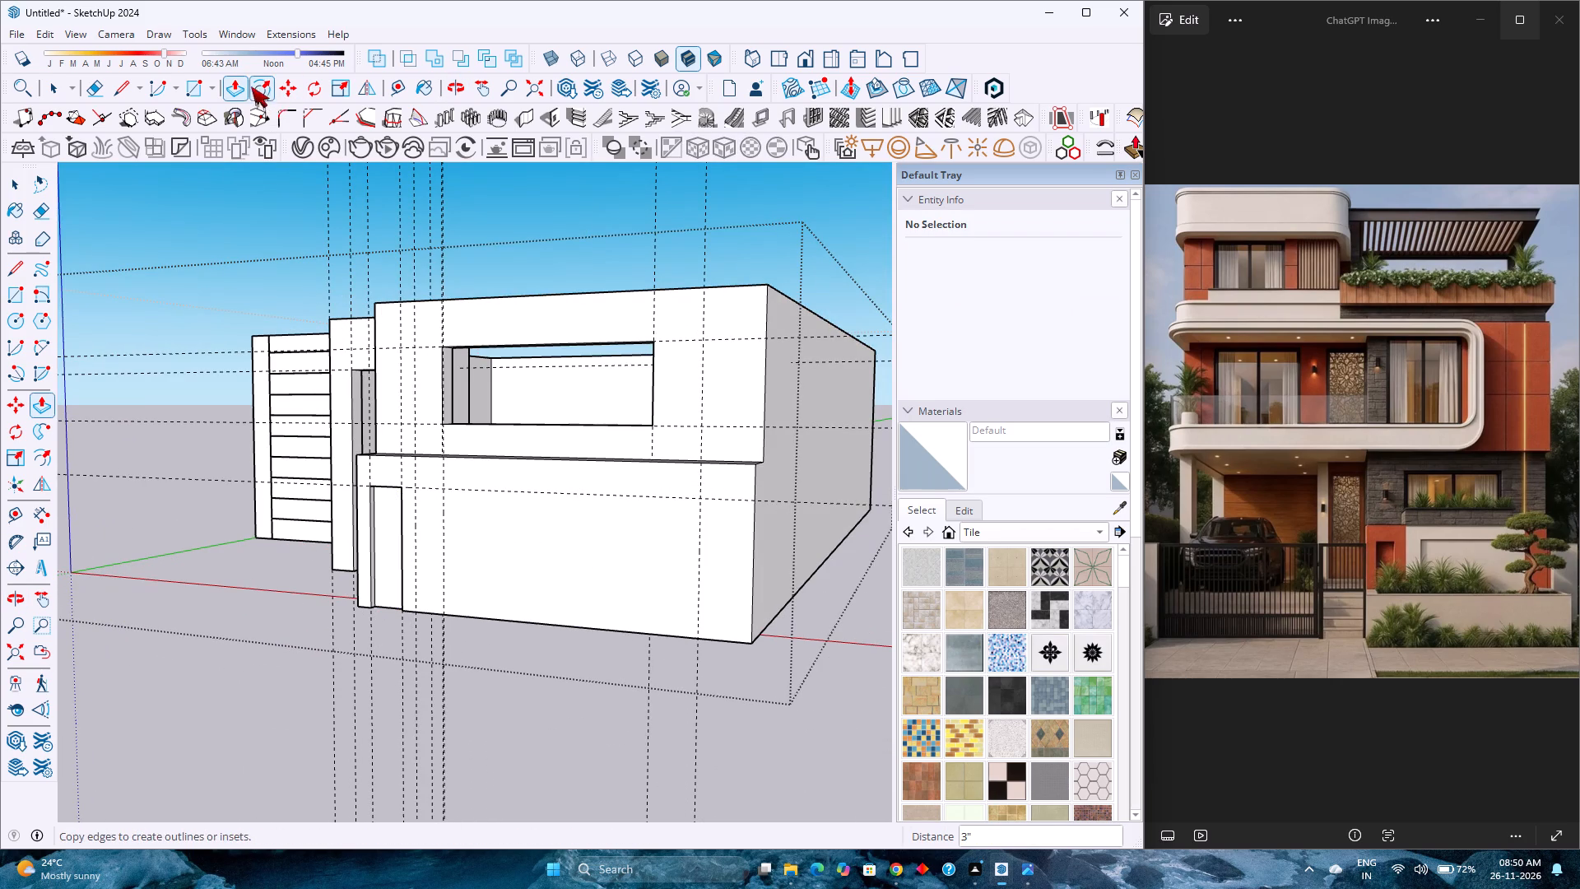
{"action": "left_click", "coordinate": [193, 83]}
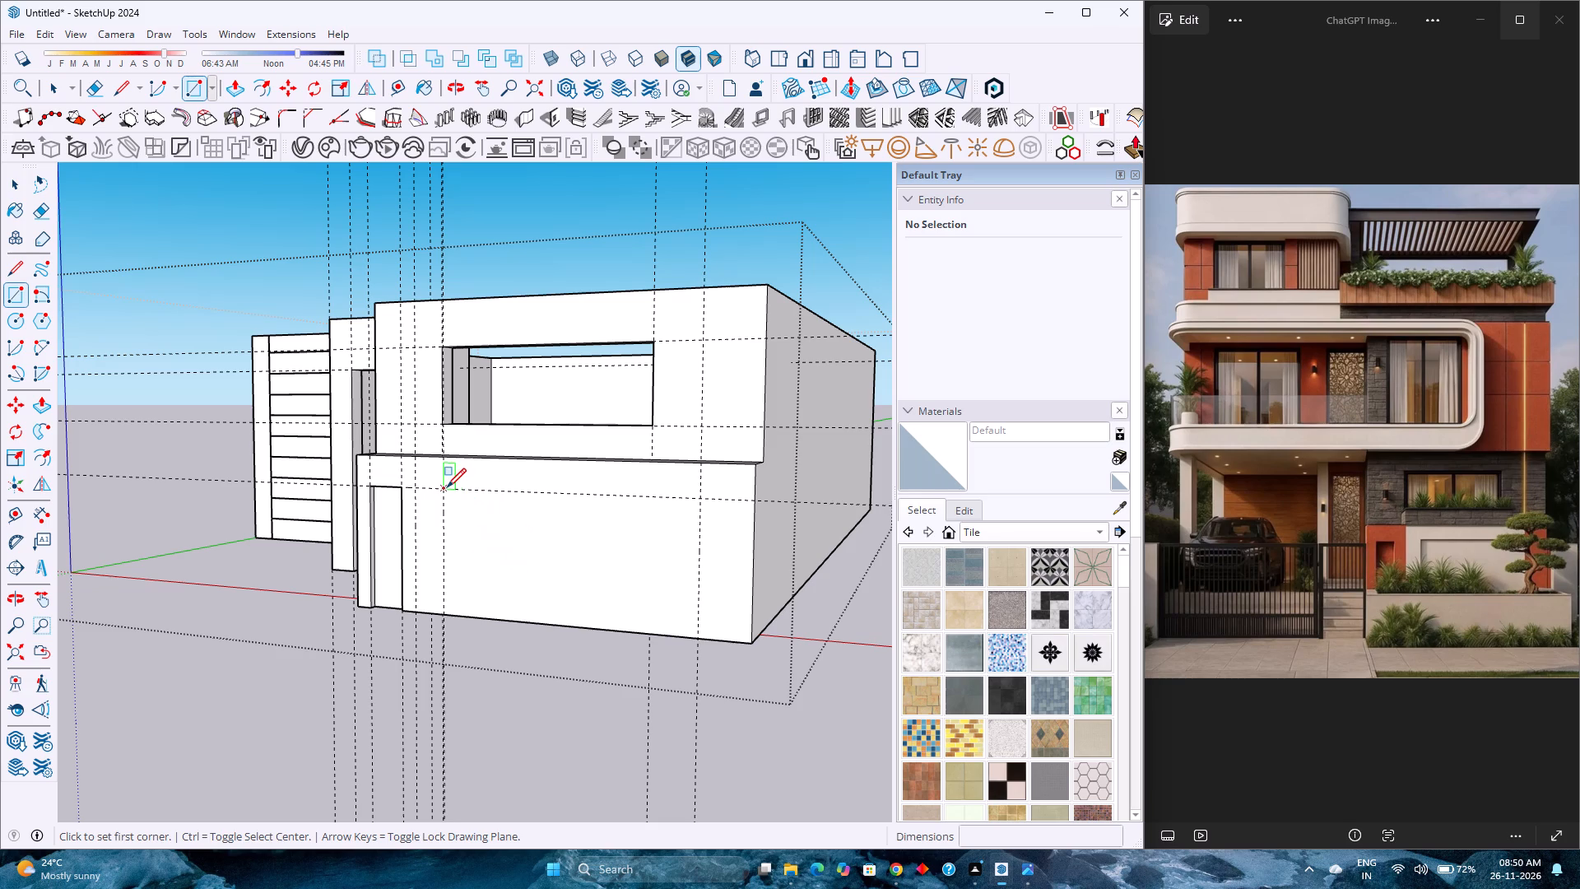
{"action": "left_click", "coordinate": [447, 487]}
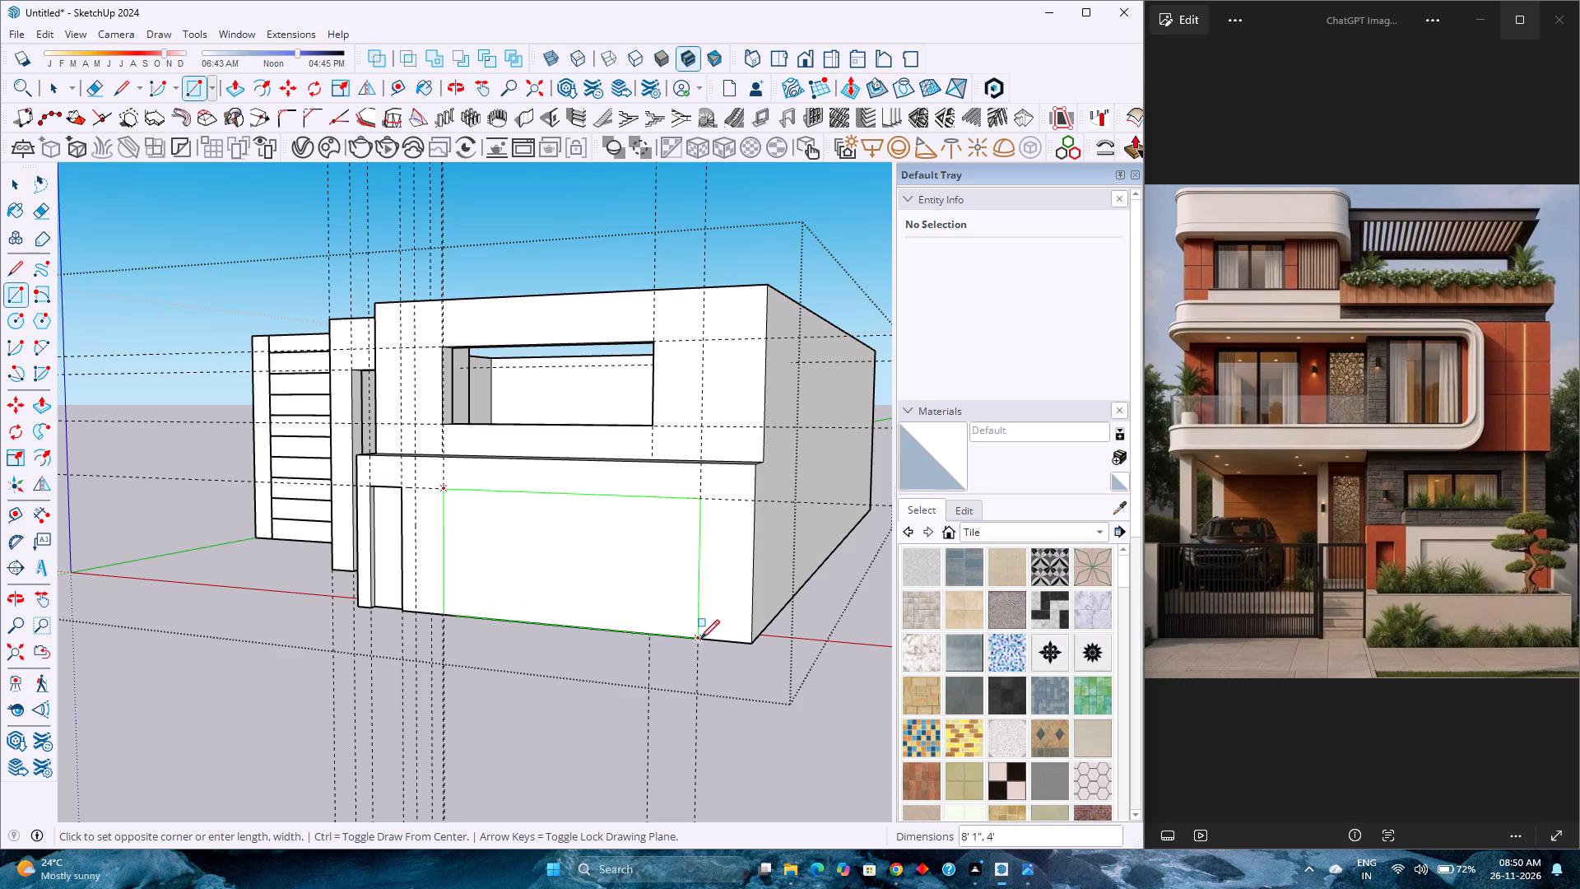
{"action": "left_click", "coordinate": [700, 639]}
Push/Pull the wide rectangular panel 4" into the projecting wall.
{"action": "key", "text": "p"}
{"action": "left_click", "coordinate": [590, 571]}
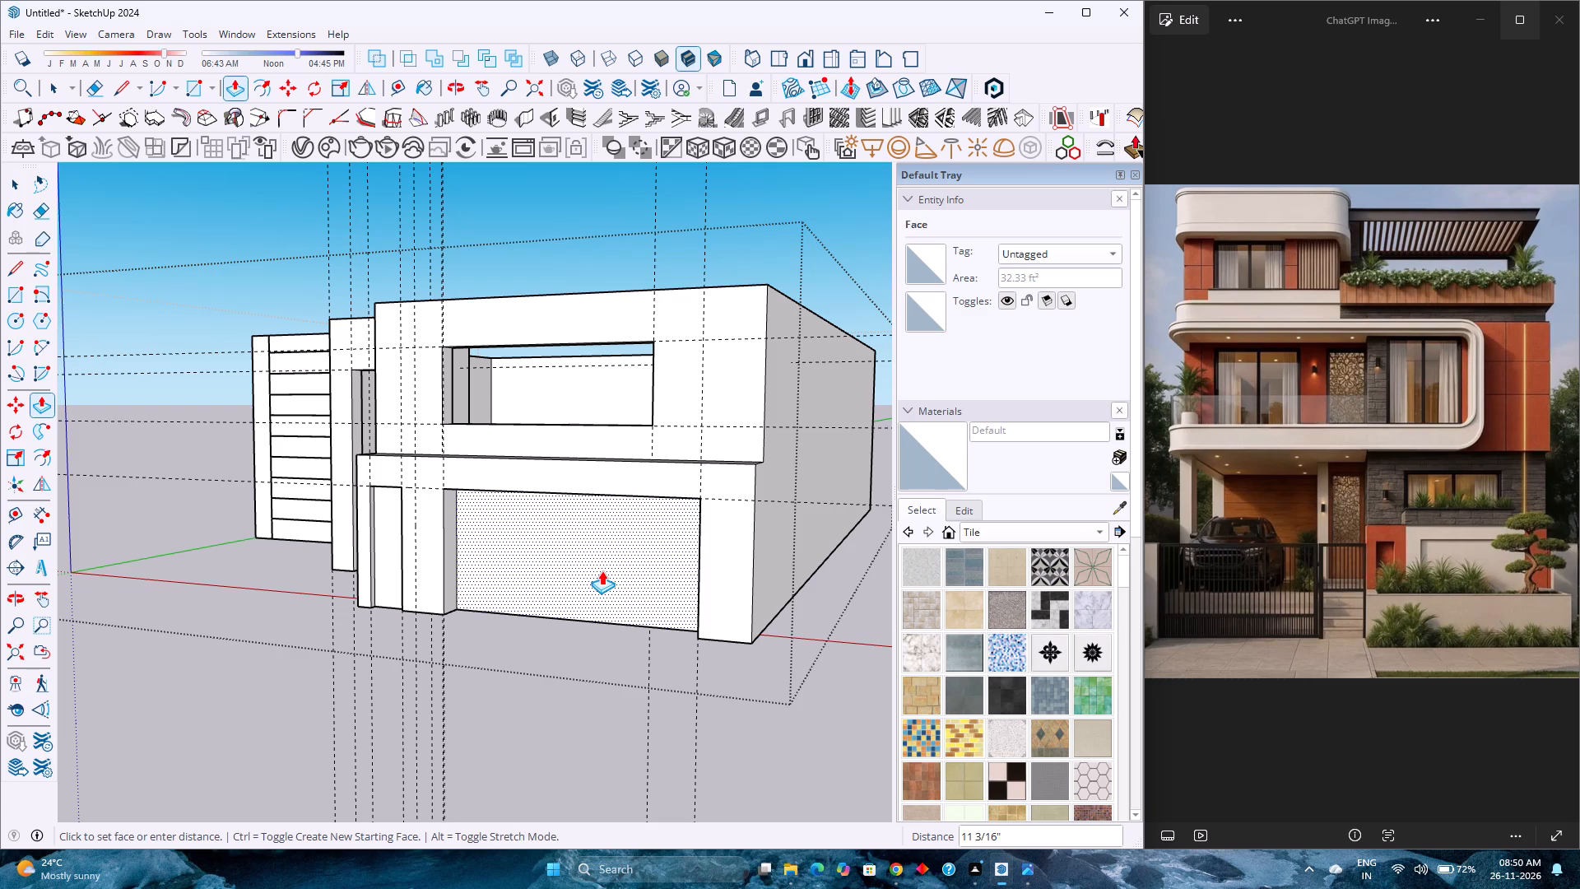
{"action": "key", "text": "3"}
{"action": "key", "text": "Return"}
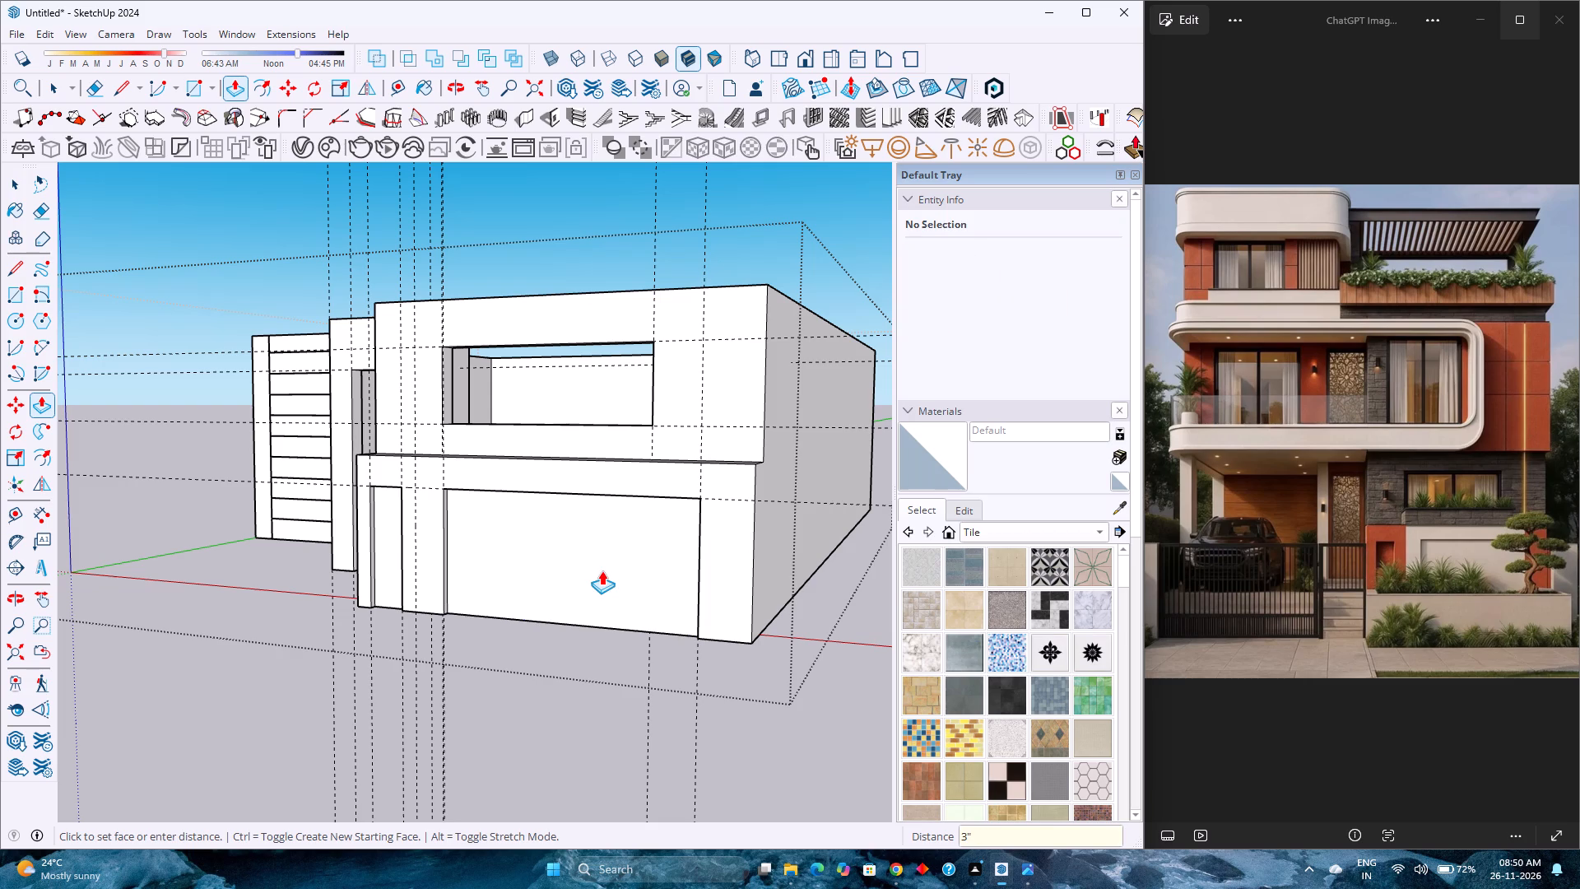
{"action": "key", "text": "4"}
{"action": "key", "text": "Return"}
Push/Pull the narrow panel a further 1" into the projecting wall.
{"action": "scroll", "coordinate": [365, 550], "scroll_direction": "up", "scroll_amount": 4}
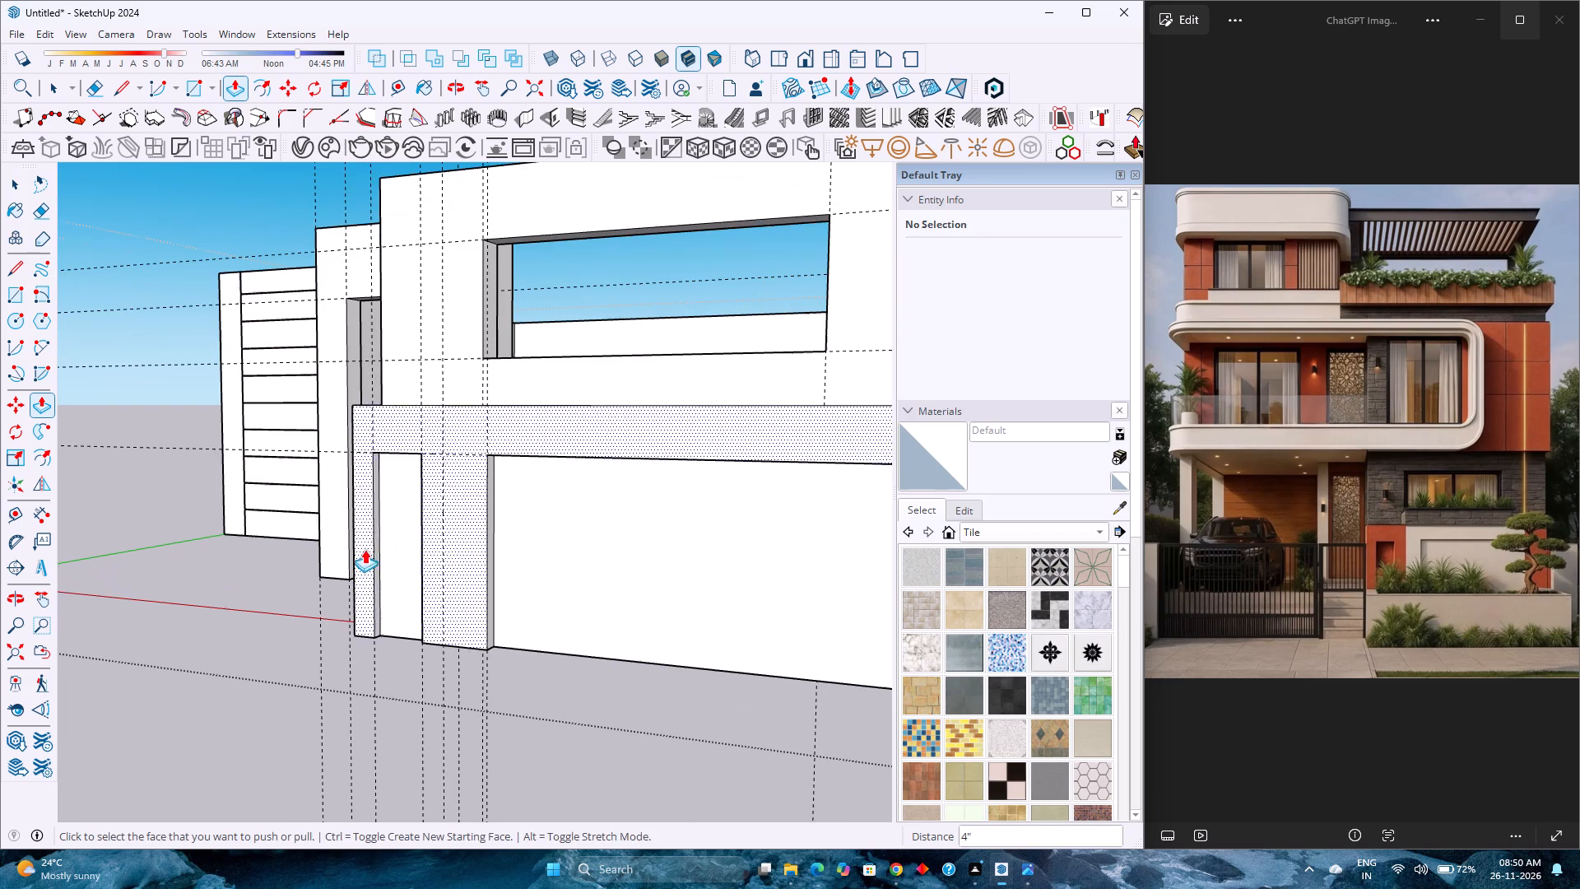
{"action": "left_click", "coordinate": [389, 540]}
{"action": "key", "text": "1"}
{"action": "key", "text": "Return"}
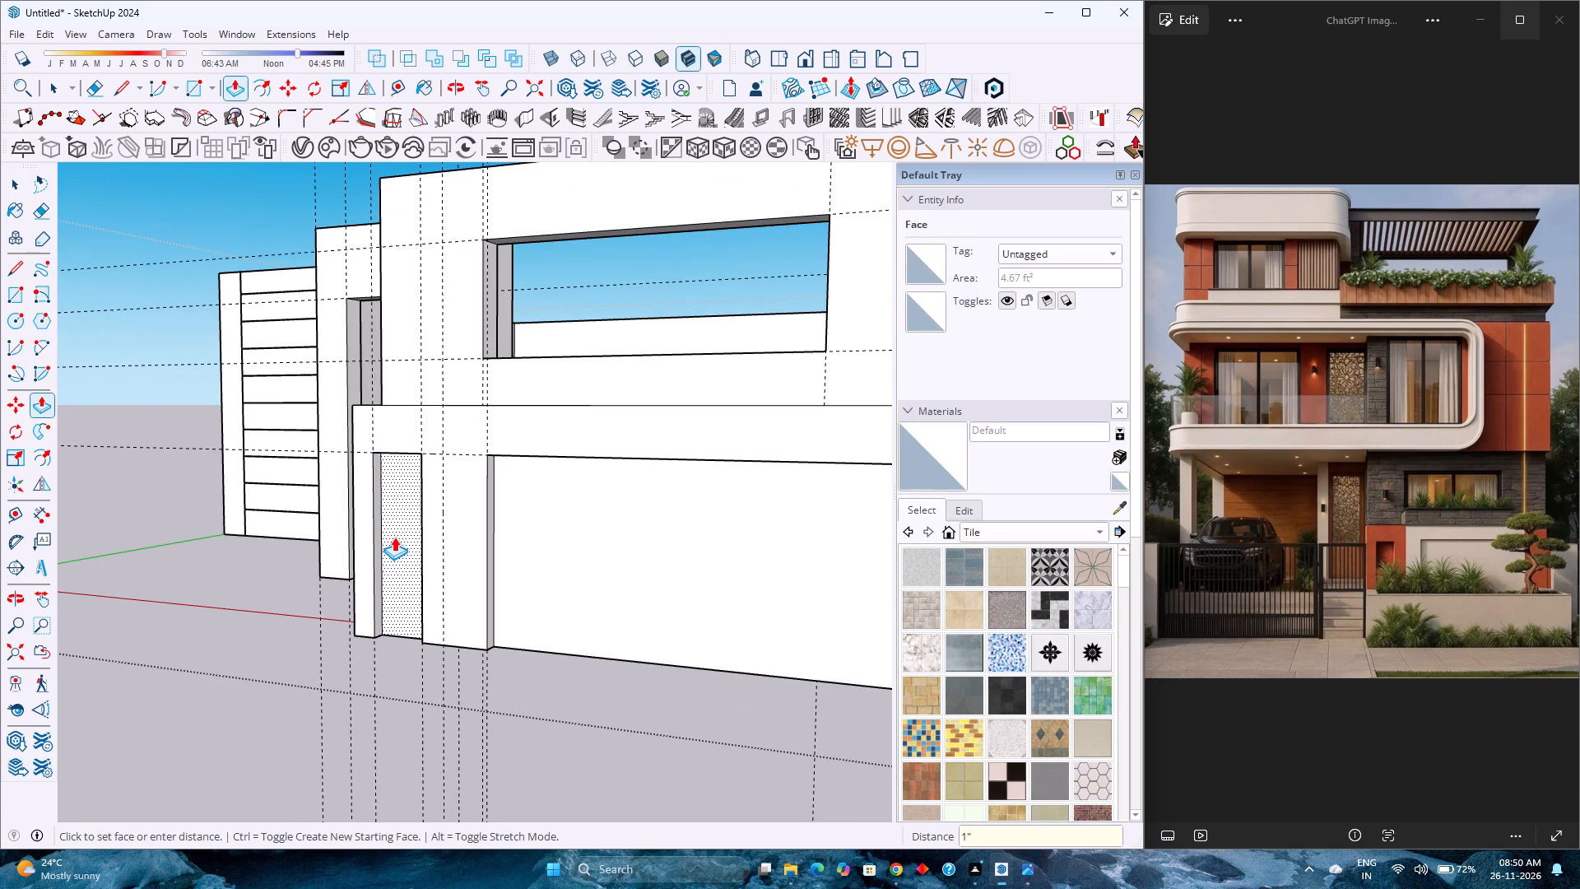
{"action": "key", "text": "space"}
{"action": "scroll", "coordinate": [438, 537], "scroll_direction": "down", "scroll_amount": 8}
{"action": "middle_click_drag", "start_coordinate": [434, 547], "coordinate": [564, 605]}
{"action": "scroll", "coordinate": [361, 604], "scroll_direction": "down", "scroll_amount": 3}
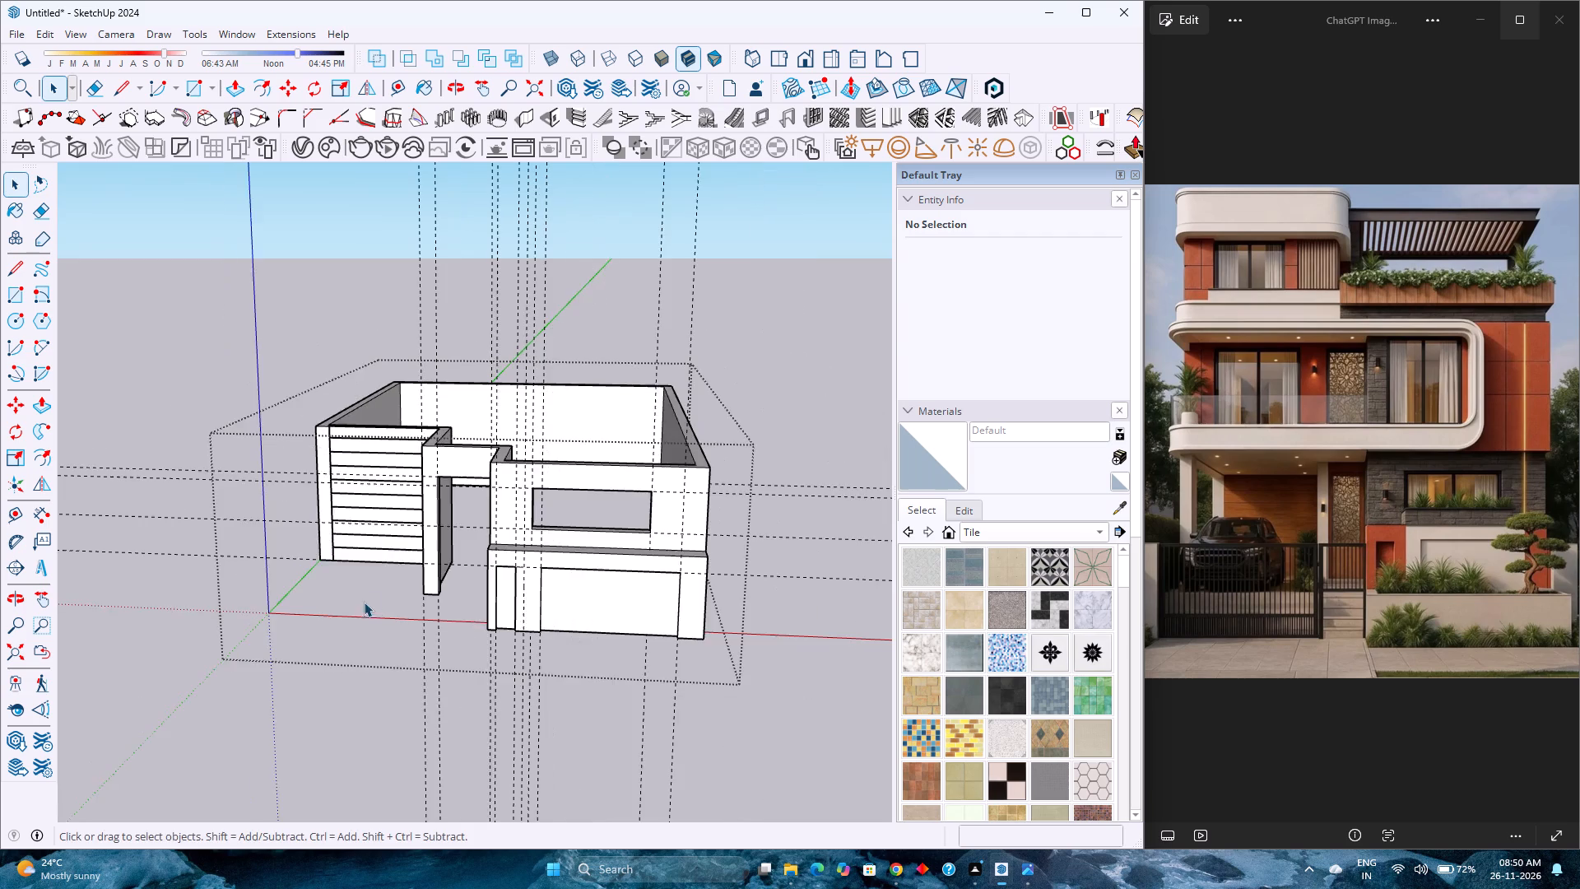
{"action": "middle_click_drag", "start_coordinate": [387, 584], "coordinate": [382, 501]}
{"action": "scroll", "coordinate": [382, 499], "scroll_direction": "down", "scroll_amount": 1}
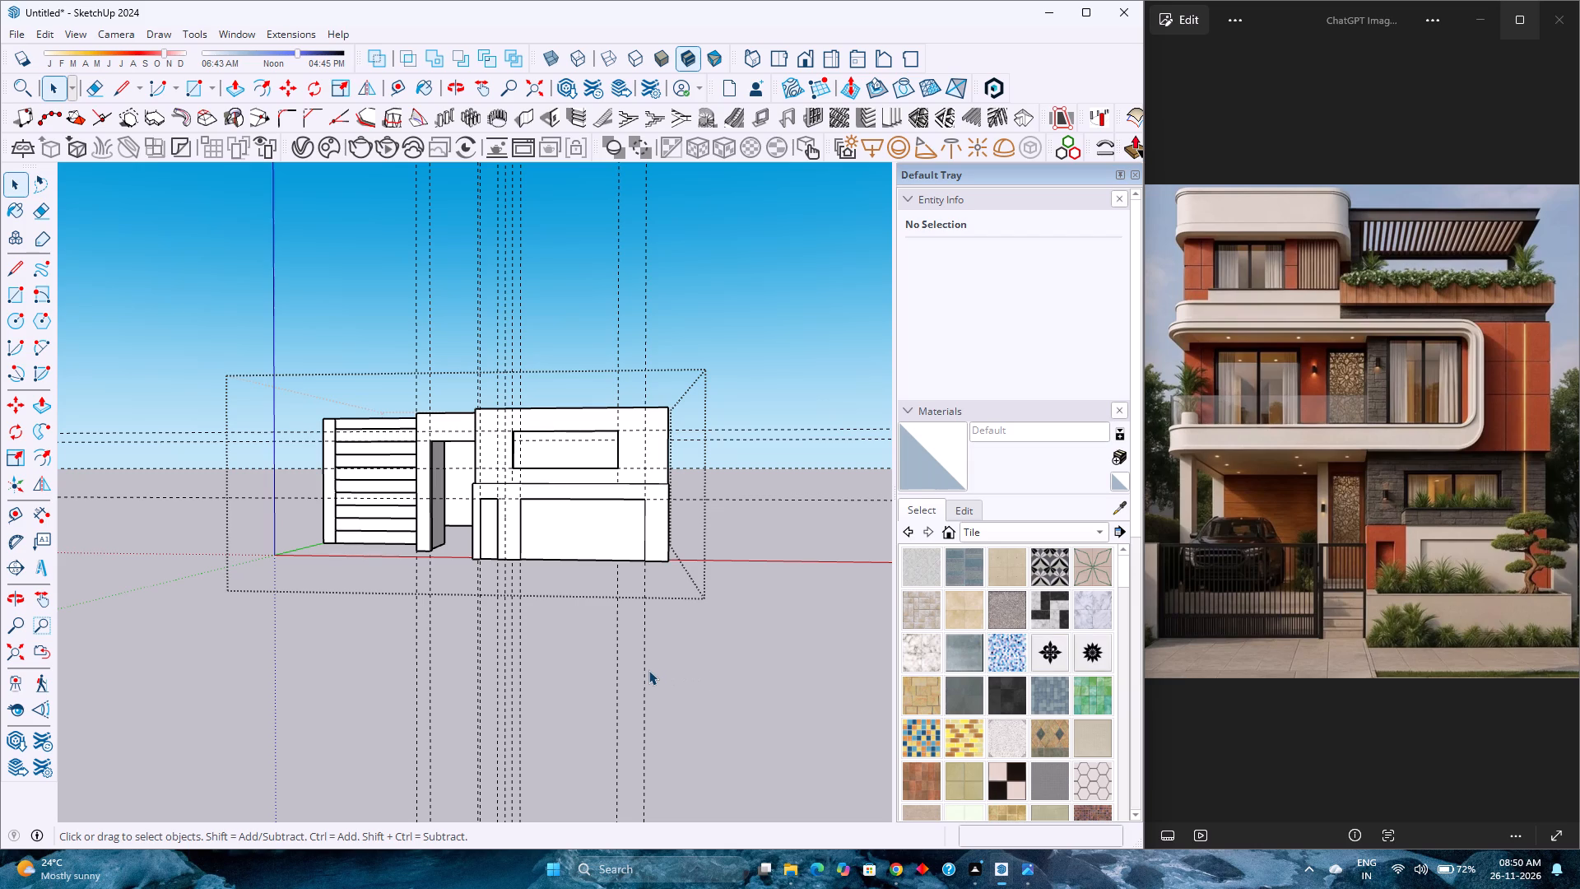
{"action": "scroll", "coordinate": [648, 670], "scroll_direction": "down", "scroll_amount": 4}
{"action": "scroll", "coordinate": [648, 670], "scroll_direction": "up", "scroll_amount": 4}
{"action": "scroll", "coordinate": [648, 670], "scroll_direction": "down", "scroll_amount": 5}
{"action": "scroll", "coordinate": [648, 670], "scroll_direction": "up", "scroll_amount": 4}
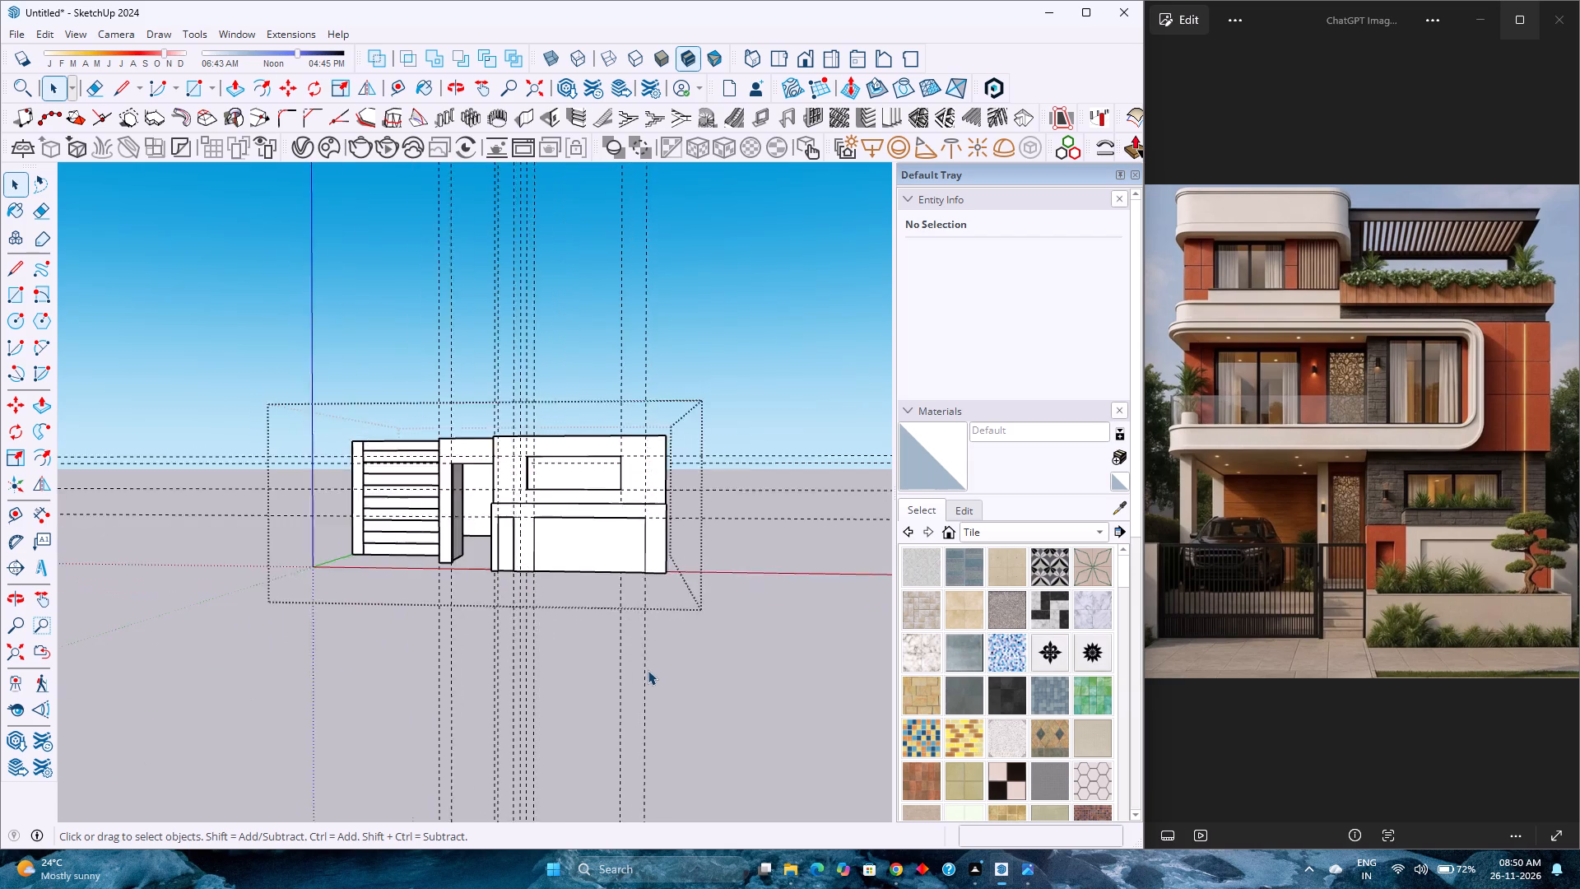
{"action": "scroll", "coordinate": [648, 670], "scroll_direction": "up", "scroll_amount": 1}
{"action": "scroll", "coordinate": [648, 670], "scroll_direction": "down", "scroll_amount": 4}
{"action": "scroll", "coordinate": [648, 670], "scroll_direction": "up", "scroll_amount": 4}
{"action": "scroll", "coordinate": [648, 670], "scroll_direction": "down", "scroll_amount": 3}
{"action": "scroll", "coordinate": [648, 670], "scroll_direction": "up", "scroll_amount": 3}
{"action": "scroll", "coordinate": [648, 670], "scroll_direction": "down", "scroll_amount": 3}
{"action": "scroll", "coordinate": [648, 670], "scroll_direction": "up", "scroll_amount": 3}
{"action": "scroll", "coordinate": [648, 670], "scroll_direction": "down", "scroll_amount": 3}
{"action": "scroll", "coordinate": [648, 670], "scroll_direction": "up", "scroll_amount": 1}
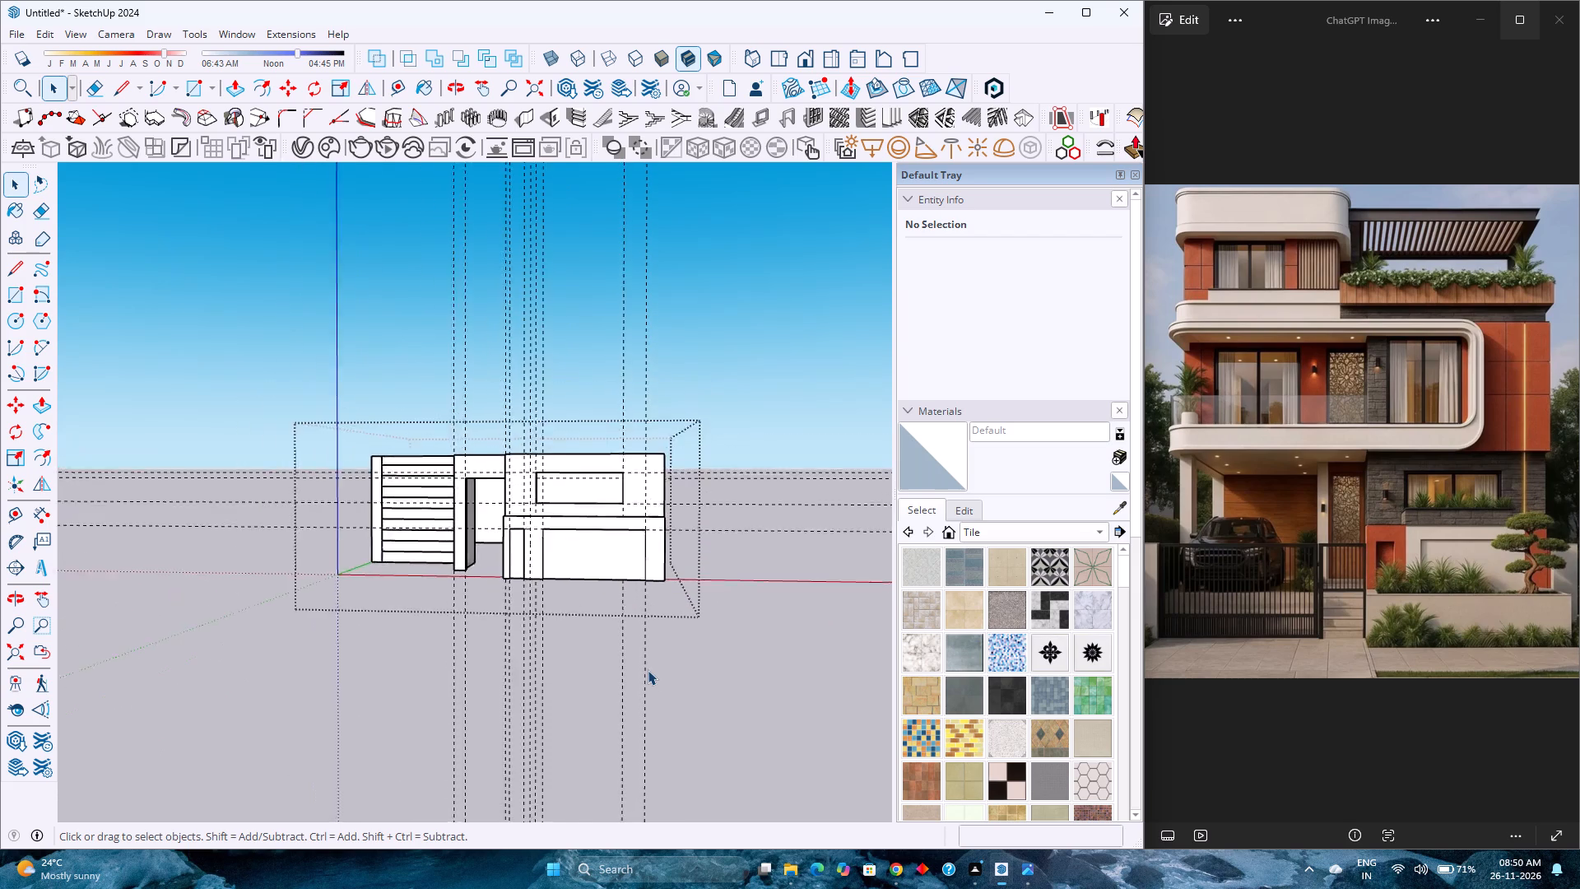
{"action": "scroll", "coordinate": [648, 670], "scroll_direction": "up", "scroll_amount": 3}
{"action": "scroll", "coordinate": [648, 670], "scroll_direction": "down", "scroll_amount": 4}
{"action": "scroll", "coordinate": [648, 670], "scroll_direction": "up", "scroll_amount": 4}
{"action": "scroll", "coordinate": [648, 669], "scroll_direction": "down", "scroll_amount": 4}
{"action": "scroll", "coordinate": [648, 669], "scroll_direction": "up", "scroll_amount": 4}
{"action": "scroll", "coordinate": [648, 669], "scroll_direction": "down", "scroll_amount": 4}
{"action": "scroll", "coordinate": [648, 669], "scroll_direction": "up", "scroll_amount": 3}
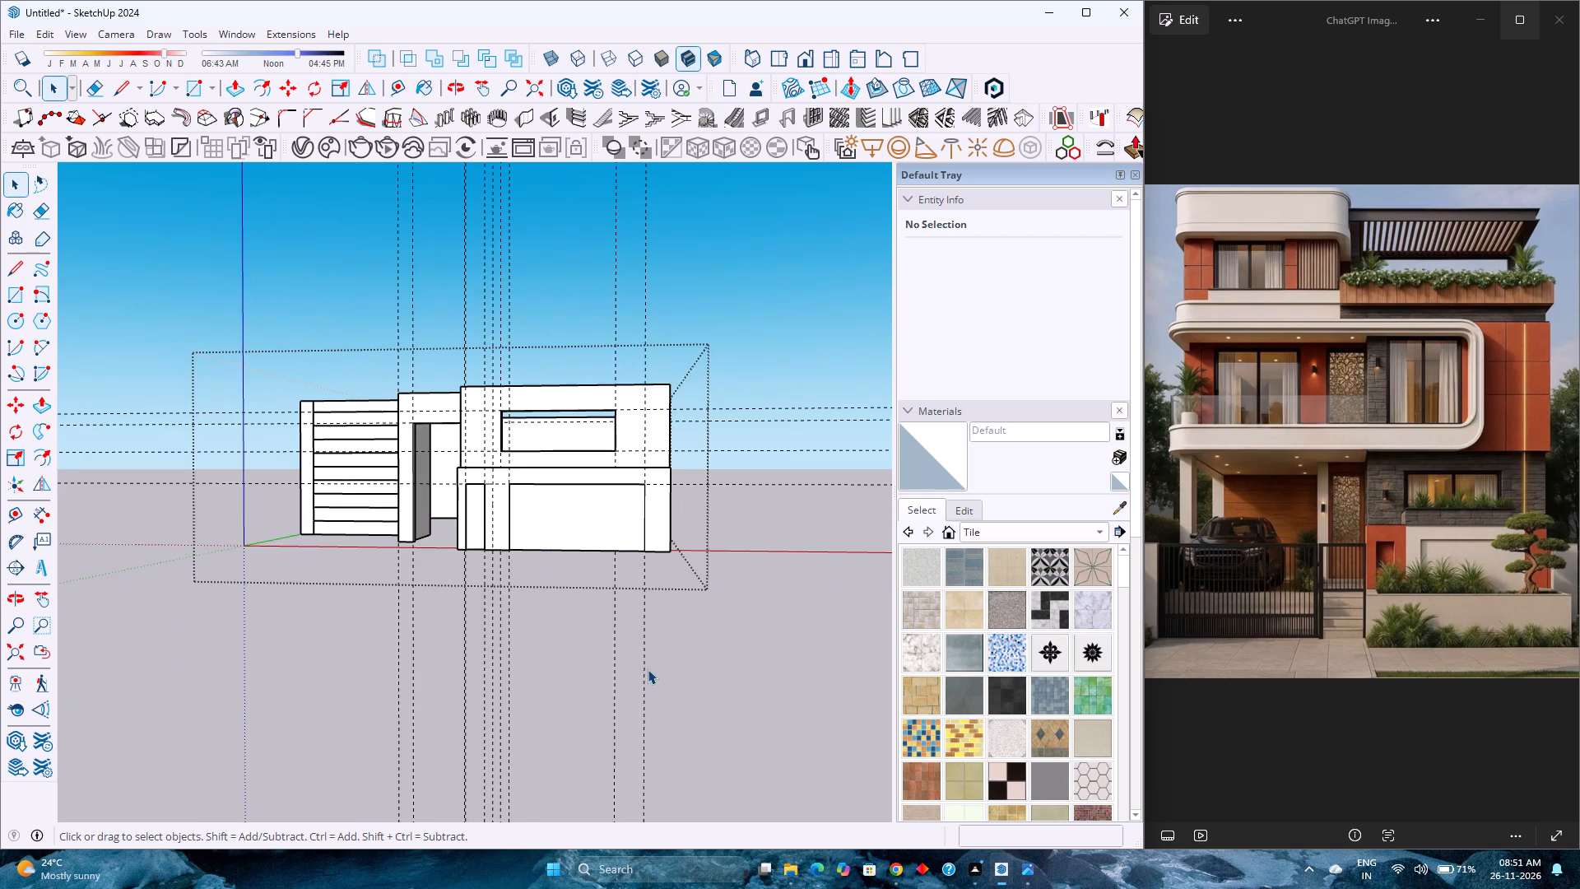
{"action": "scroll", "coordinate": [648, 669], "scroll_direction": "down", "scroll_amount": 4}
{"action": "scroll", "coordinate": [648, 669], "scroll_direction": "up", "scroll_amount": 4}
Delete all the vertical and horizontal construction guides around the ground-floor model.
{"action": "left_click_drag", "start_coordinate": [713, 685], "coordinate": [314, 642]}
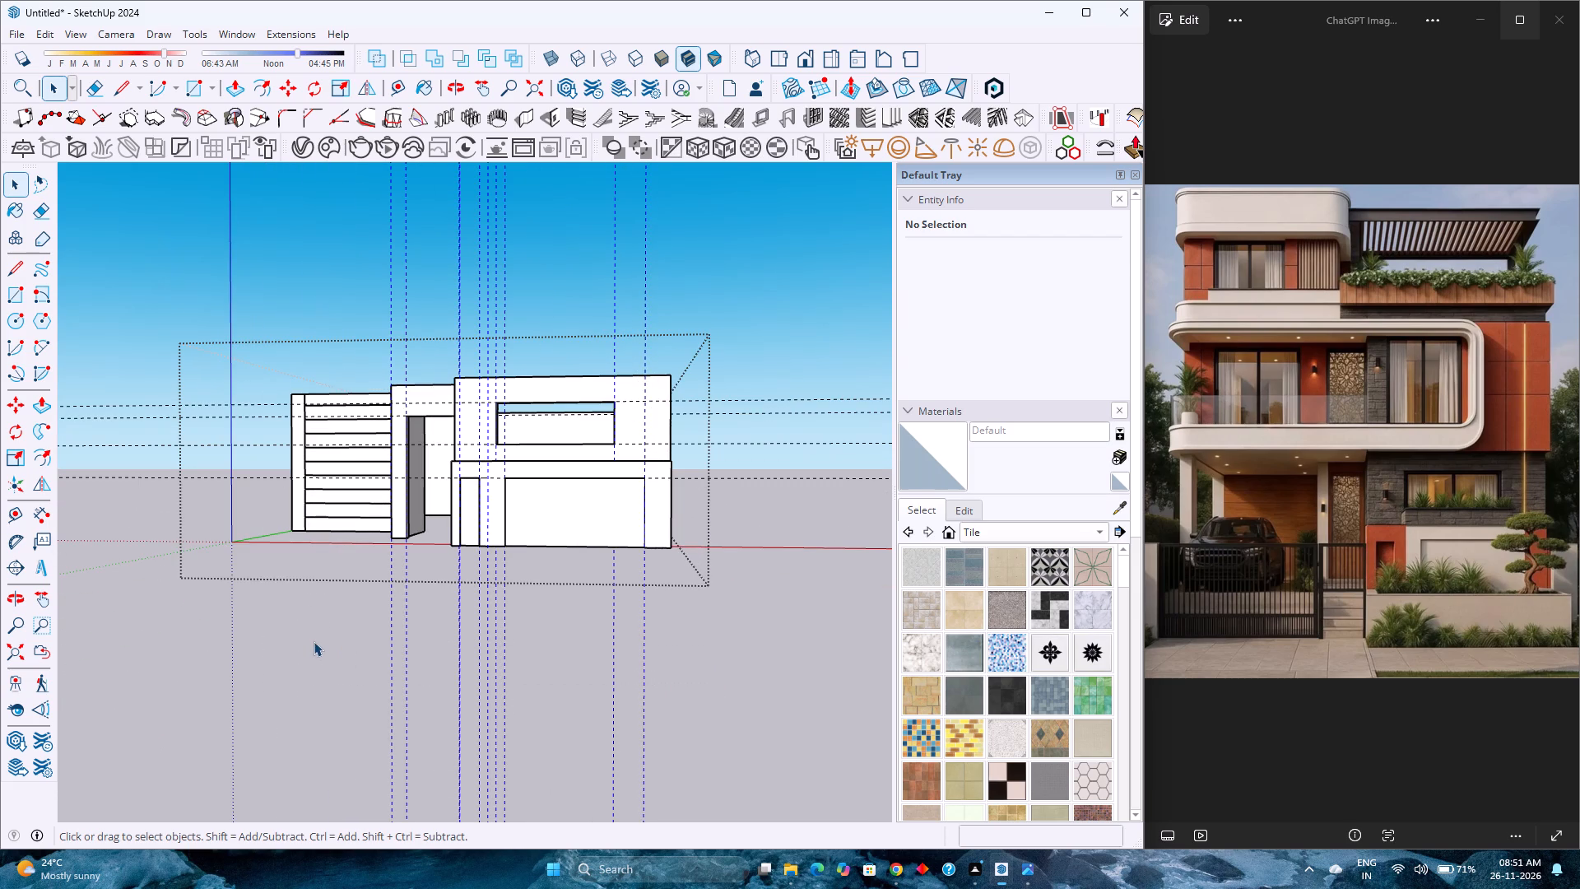
{"action": "key", "text": "Delete"}
{"action": "scroll", "coordinate": [314, 640], "scroll_direction": "down", "scroll_amount": 5}
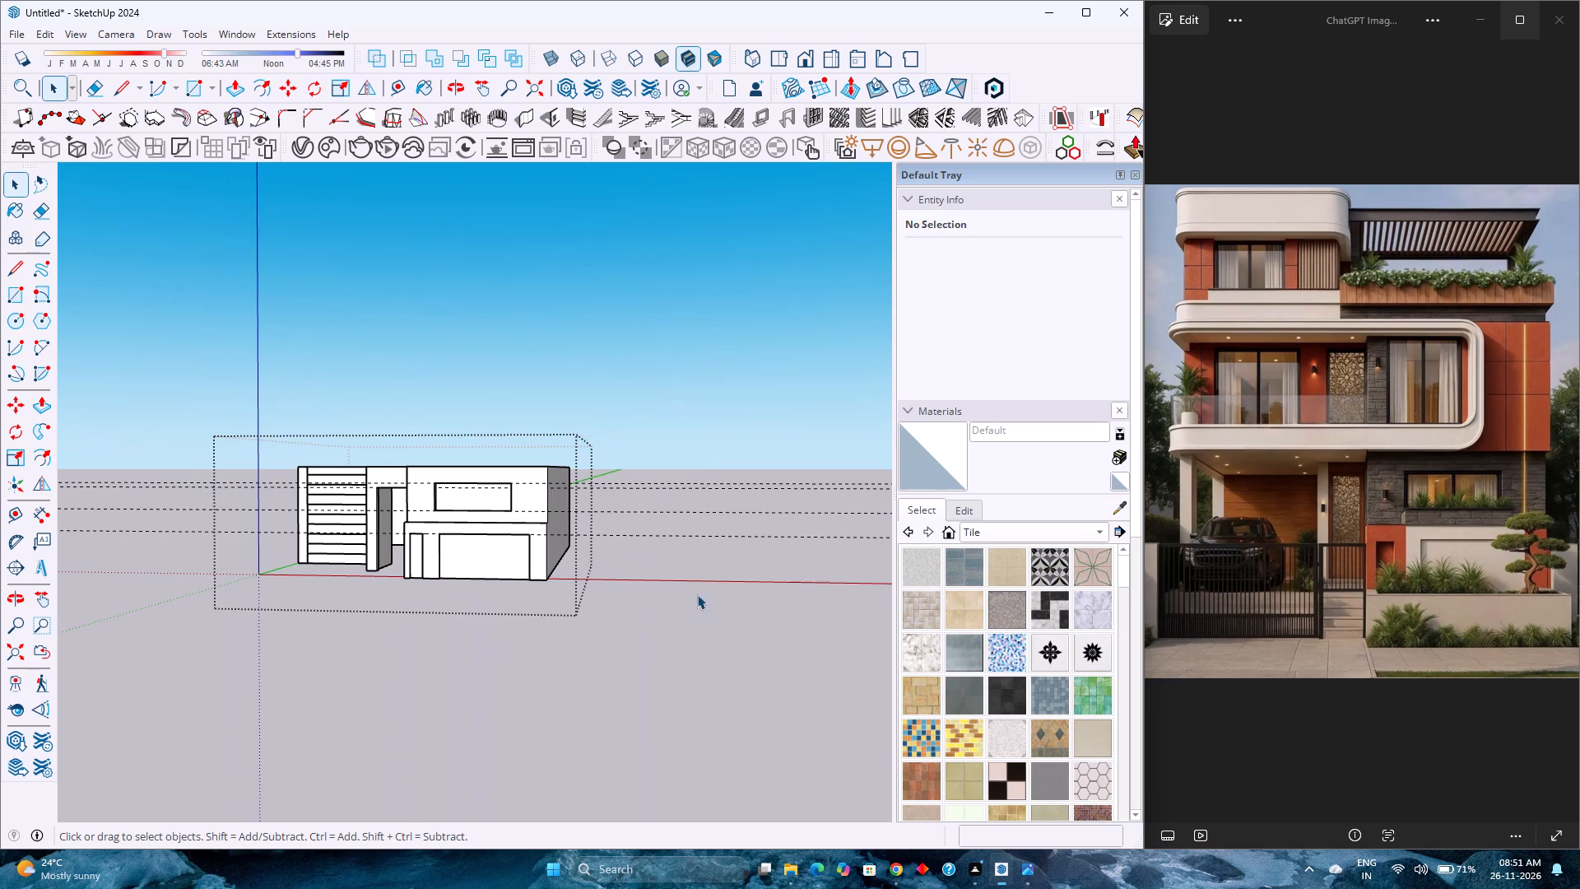
{"action": "left_click_drag", "start_coordinate": [697, 594], "coordinate": [661, 389]}
{"action": "key", "text": "Delete"}
Examine the ground-floor facade, including the doorway, window opening and recessed panels, from the front and slightly above.
{"action": "scroll", "coordinate": [279, 502], "scroll_direction": "up", "scroll_amount": 8}
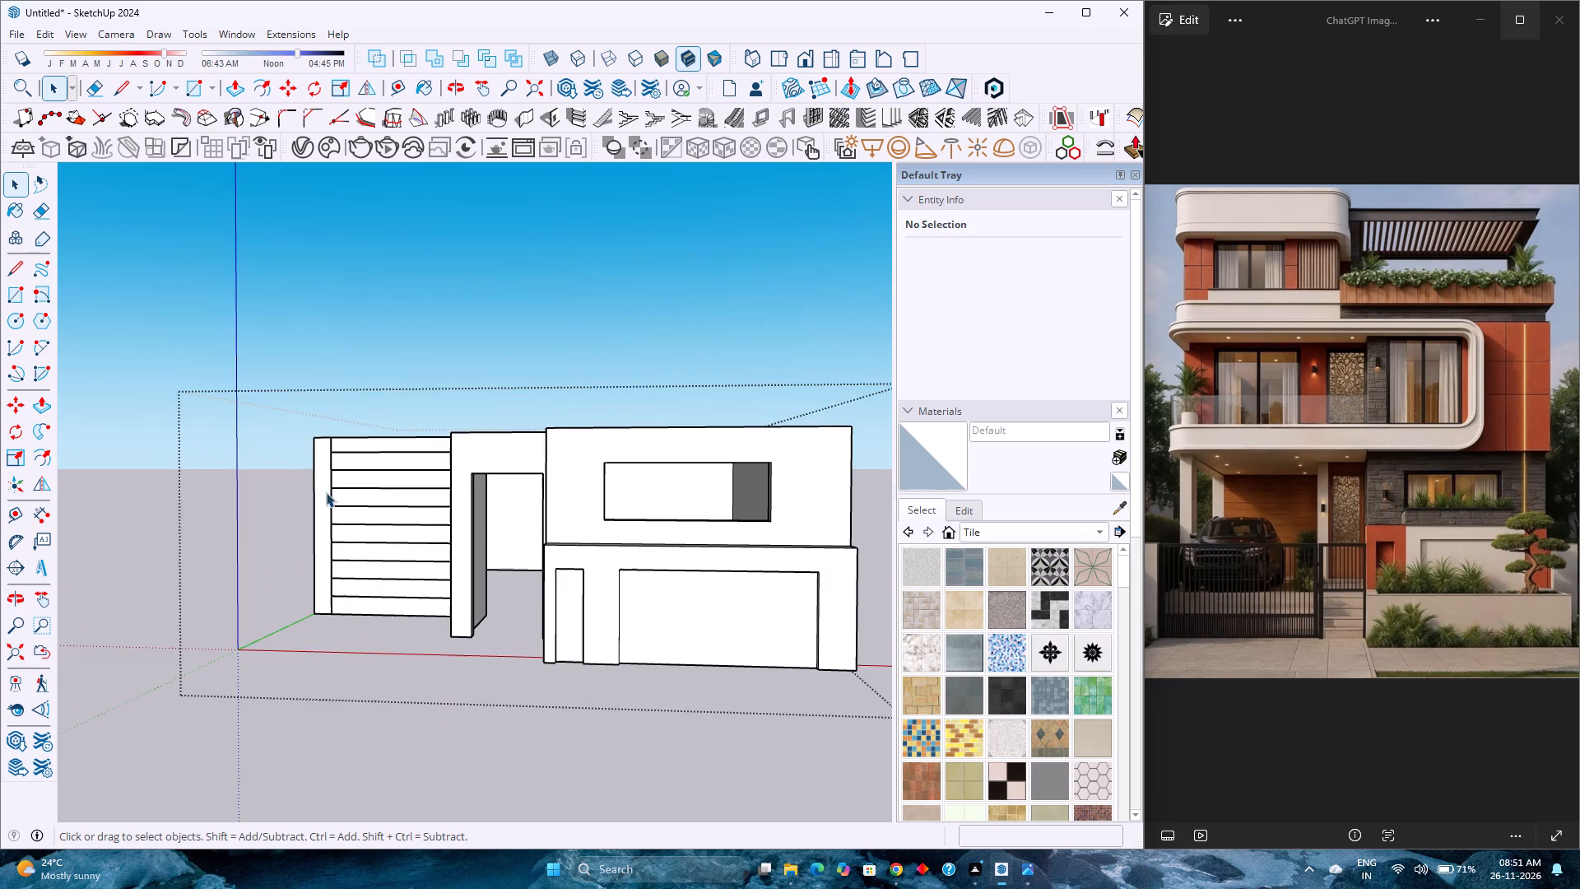
{"action": "scroll", "coordinate": [392, 491], "scroll_direction": "down", "scroll_amount": 2}
{"action": "middle_click_drag", "start_coordinate": [478, 480], "coordinate": [550, 501]}
{"action": "middle_click", "coordinate": [550, 501]}
{"action": "scroll", "coordinate": [534, 500], "scroll_direction": "down", "scroll_amount": 1}
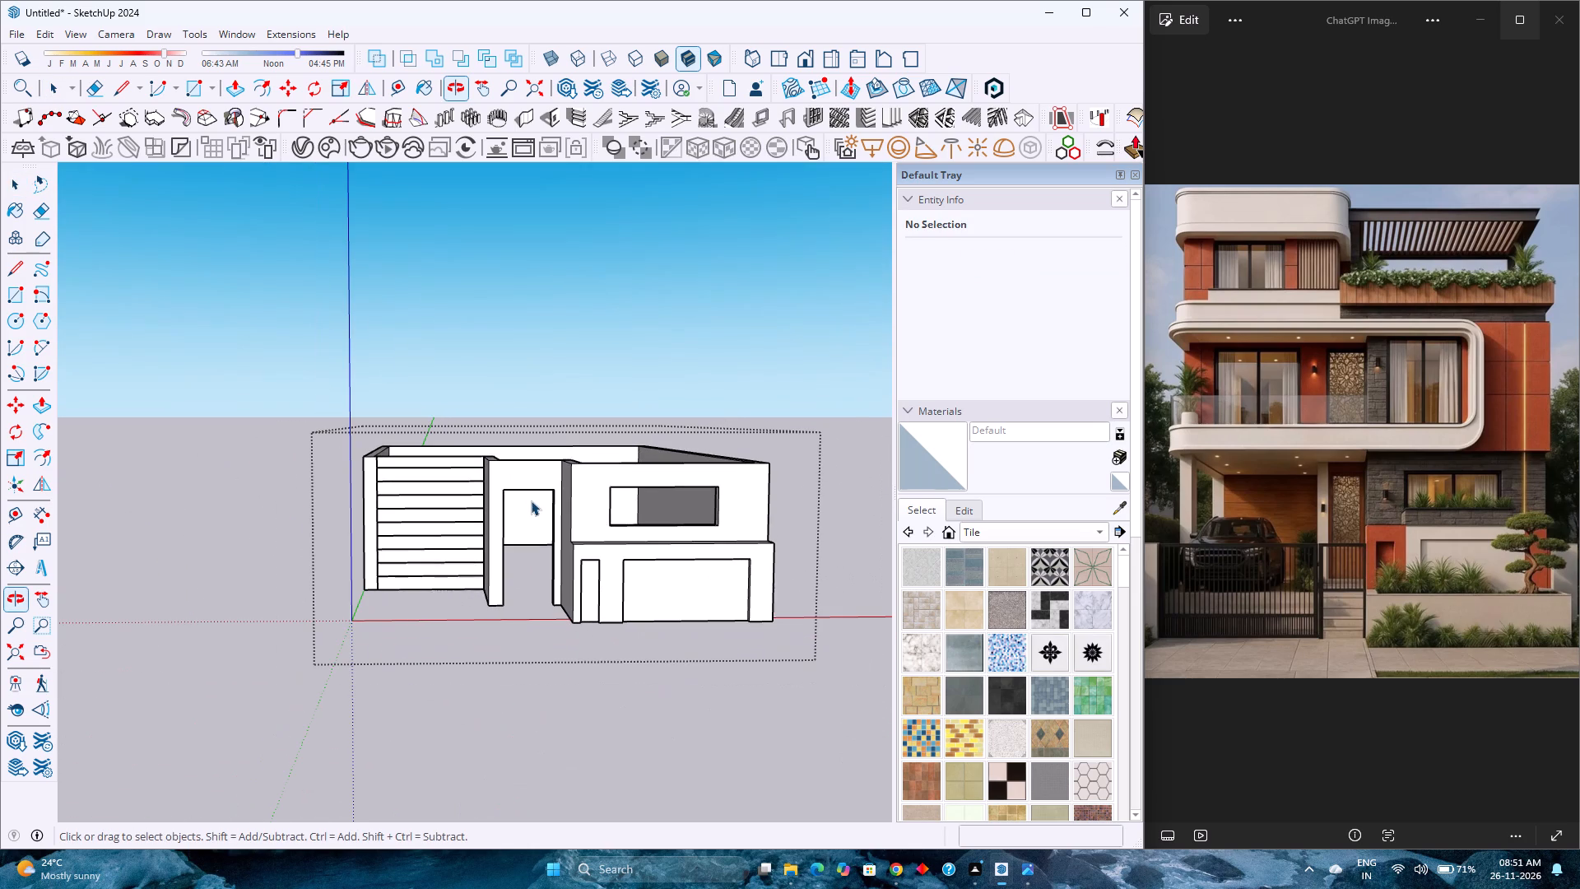
{"action": "scroll", "coordinate": [651, 607], "scroll_direction": "up", "scroll_amount": 3}
{"action": "scroll", "coordinate": [648, 603], "scroll_direction": "down", "scroll_amount": 4}
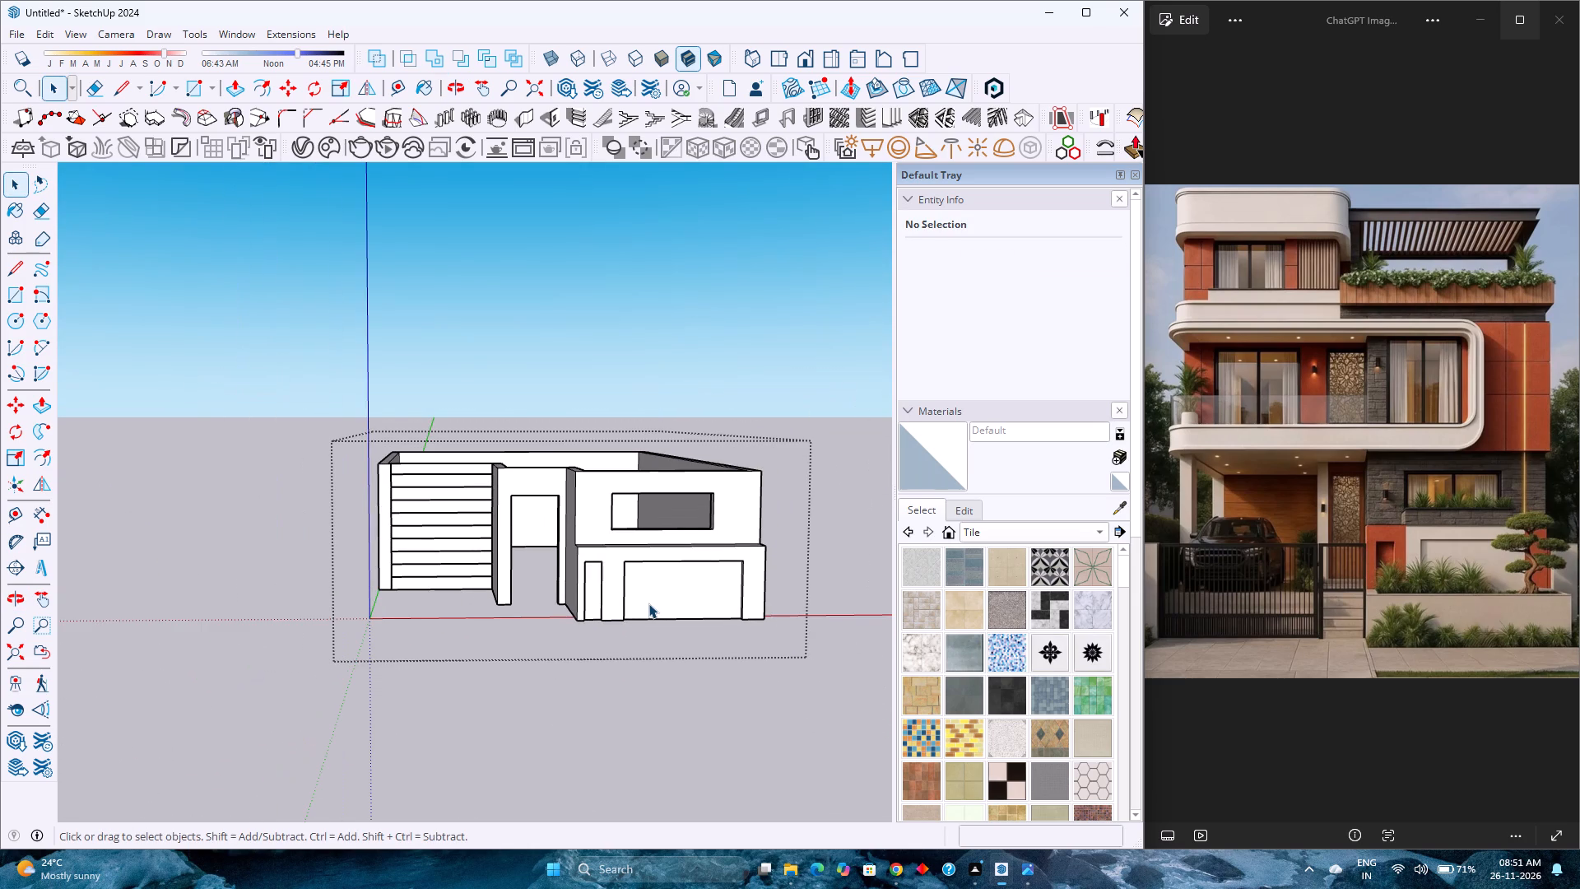
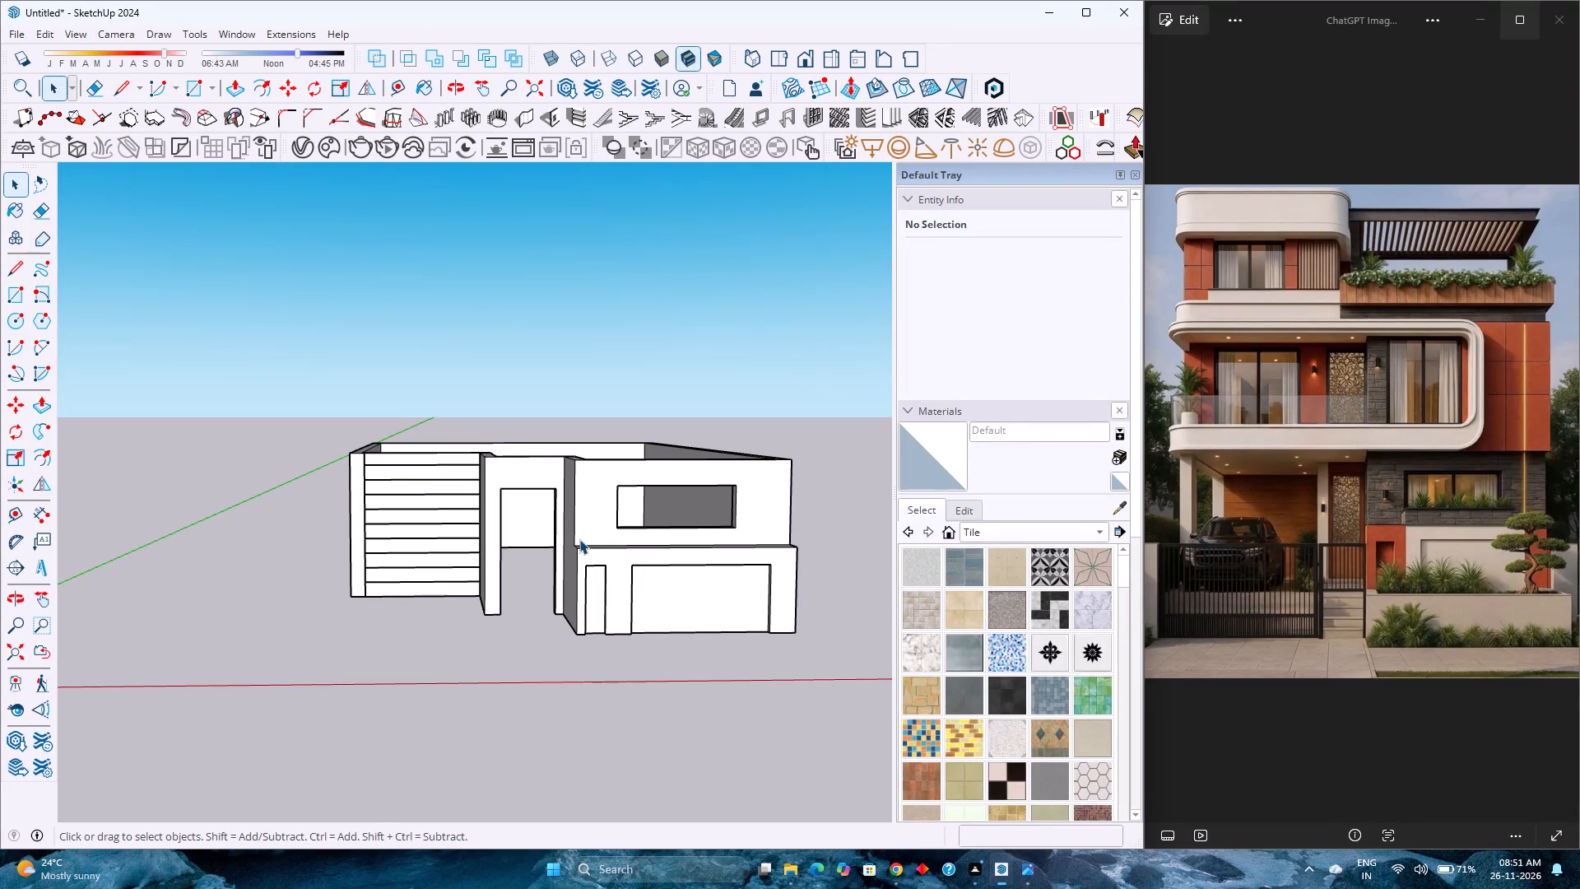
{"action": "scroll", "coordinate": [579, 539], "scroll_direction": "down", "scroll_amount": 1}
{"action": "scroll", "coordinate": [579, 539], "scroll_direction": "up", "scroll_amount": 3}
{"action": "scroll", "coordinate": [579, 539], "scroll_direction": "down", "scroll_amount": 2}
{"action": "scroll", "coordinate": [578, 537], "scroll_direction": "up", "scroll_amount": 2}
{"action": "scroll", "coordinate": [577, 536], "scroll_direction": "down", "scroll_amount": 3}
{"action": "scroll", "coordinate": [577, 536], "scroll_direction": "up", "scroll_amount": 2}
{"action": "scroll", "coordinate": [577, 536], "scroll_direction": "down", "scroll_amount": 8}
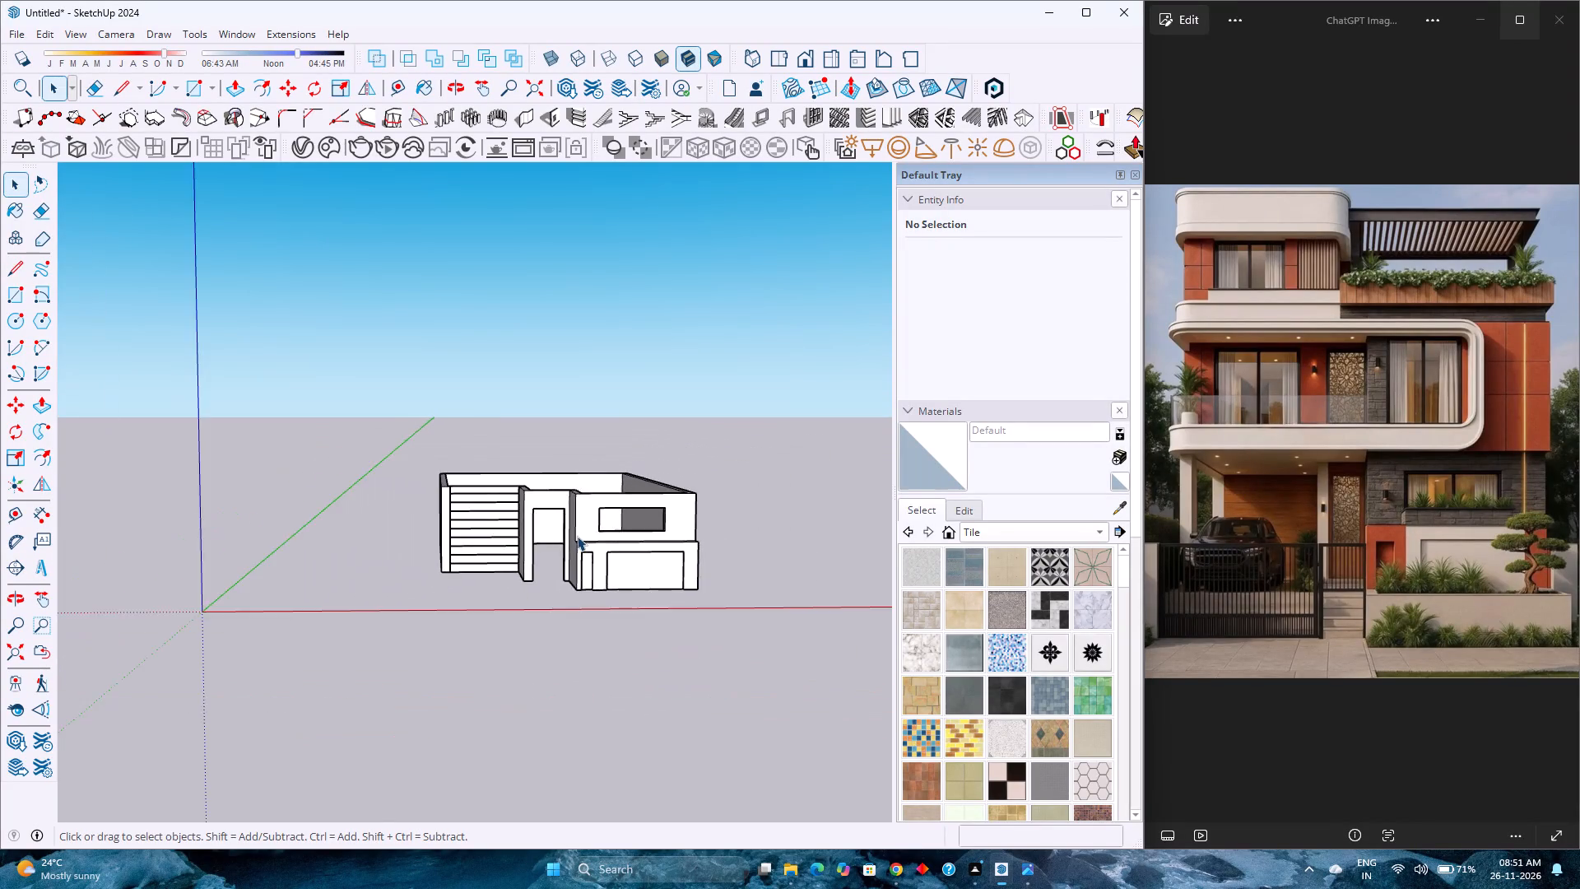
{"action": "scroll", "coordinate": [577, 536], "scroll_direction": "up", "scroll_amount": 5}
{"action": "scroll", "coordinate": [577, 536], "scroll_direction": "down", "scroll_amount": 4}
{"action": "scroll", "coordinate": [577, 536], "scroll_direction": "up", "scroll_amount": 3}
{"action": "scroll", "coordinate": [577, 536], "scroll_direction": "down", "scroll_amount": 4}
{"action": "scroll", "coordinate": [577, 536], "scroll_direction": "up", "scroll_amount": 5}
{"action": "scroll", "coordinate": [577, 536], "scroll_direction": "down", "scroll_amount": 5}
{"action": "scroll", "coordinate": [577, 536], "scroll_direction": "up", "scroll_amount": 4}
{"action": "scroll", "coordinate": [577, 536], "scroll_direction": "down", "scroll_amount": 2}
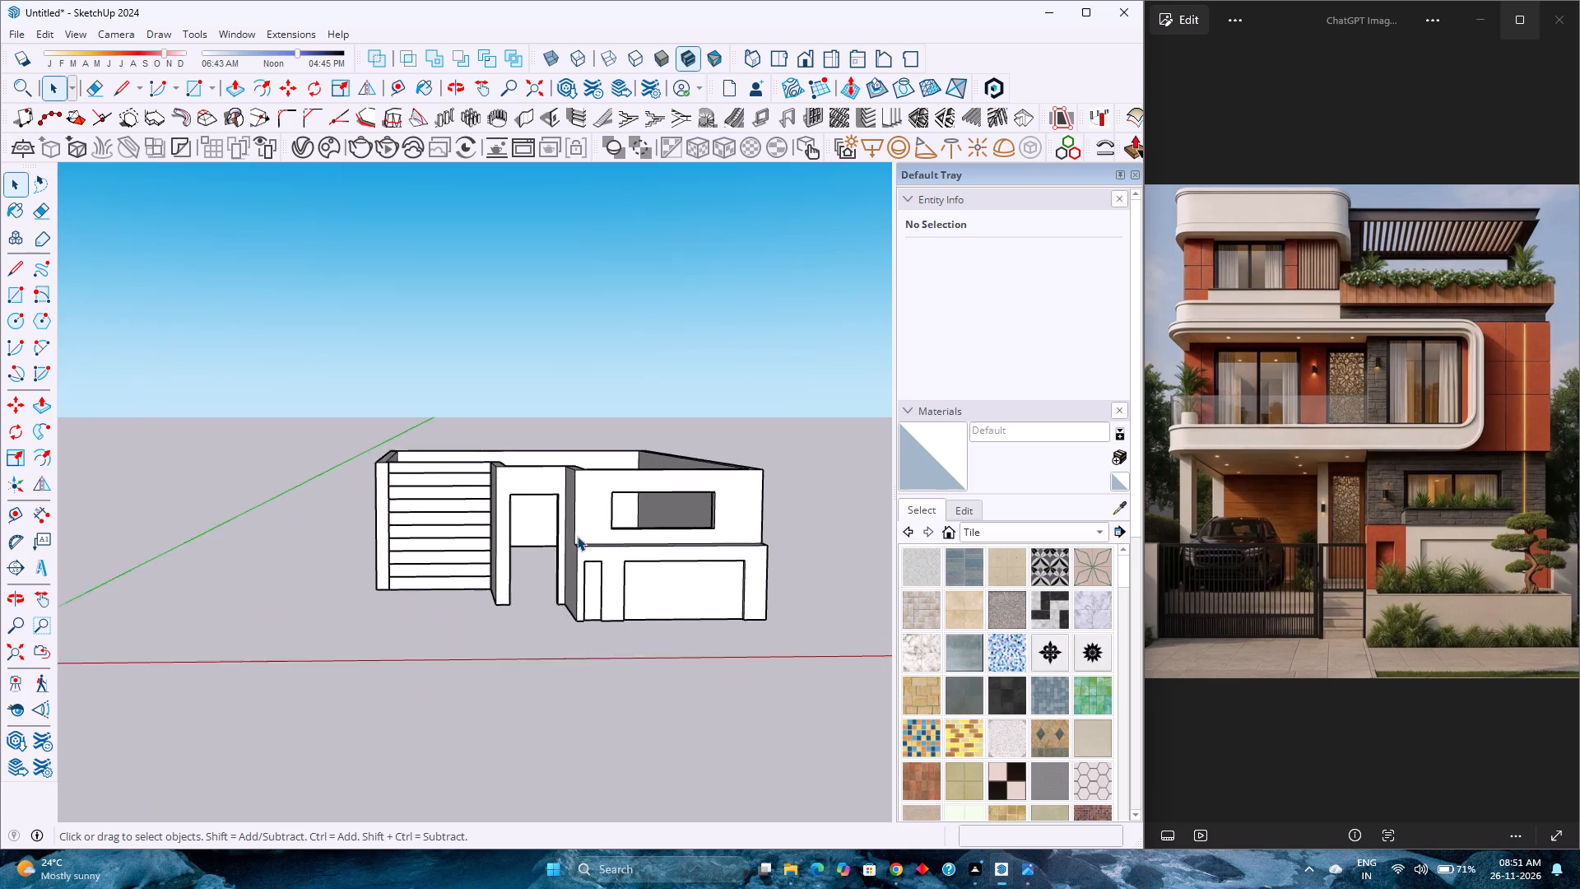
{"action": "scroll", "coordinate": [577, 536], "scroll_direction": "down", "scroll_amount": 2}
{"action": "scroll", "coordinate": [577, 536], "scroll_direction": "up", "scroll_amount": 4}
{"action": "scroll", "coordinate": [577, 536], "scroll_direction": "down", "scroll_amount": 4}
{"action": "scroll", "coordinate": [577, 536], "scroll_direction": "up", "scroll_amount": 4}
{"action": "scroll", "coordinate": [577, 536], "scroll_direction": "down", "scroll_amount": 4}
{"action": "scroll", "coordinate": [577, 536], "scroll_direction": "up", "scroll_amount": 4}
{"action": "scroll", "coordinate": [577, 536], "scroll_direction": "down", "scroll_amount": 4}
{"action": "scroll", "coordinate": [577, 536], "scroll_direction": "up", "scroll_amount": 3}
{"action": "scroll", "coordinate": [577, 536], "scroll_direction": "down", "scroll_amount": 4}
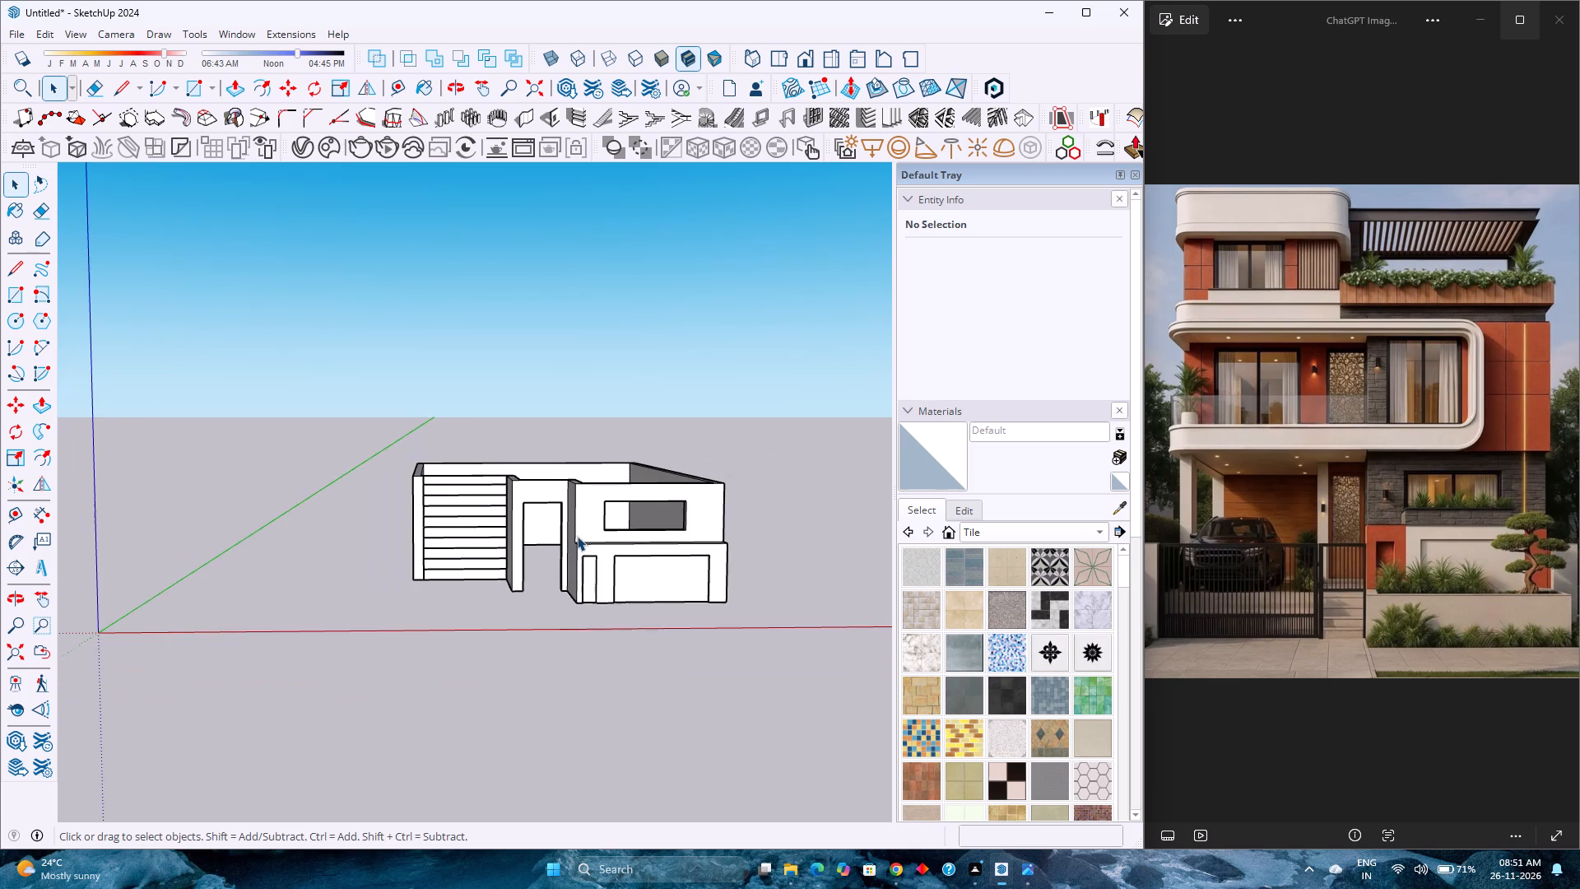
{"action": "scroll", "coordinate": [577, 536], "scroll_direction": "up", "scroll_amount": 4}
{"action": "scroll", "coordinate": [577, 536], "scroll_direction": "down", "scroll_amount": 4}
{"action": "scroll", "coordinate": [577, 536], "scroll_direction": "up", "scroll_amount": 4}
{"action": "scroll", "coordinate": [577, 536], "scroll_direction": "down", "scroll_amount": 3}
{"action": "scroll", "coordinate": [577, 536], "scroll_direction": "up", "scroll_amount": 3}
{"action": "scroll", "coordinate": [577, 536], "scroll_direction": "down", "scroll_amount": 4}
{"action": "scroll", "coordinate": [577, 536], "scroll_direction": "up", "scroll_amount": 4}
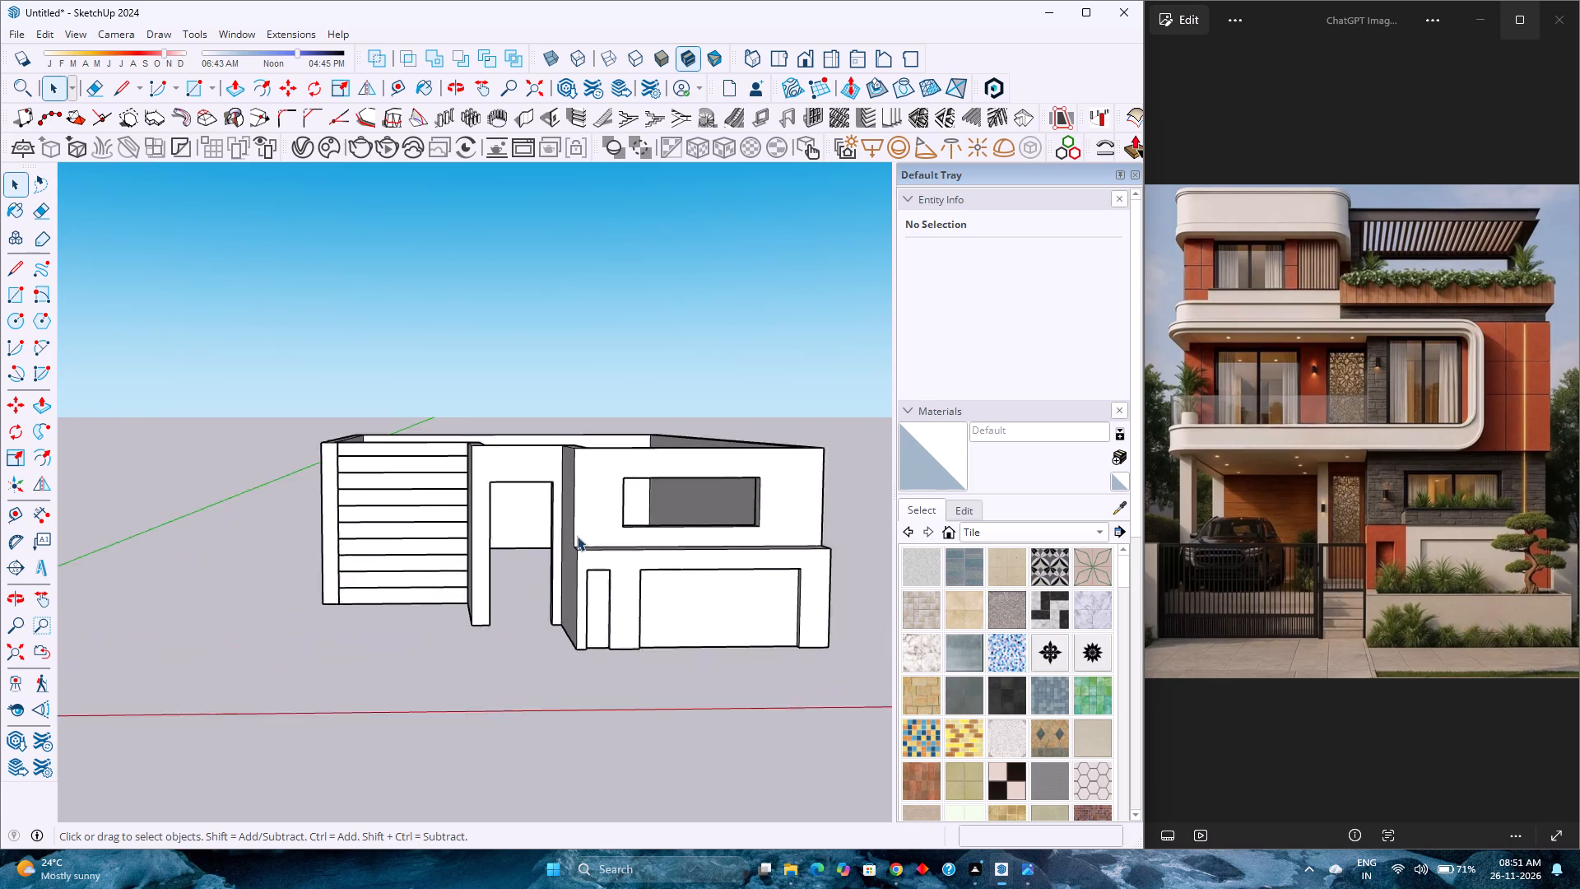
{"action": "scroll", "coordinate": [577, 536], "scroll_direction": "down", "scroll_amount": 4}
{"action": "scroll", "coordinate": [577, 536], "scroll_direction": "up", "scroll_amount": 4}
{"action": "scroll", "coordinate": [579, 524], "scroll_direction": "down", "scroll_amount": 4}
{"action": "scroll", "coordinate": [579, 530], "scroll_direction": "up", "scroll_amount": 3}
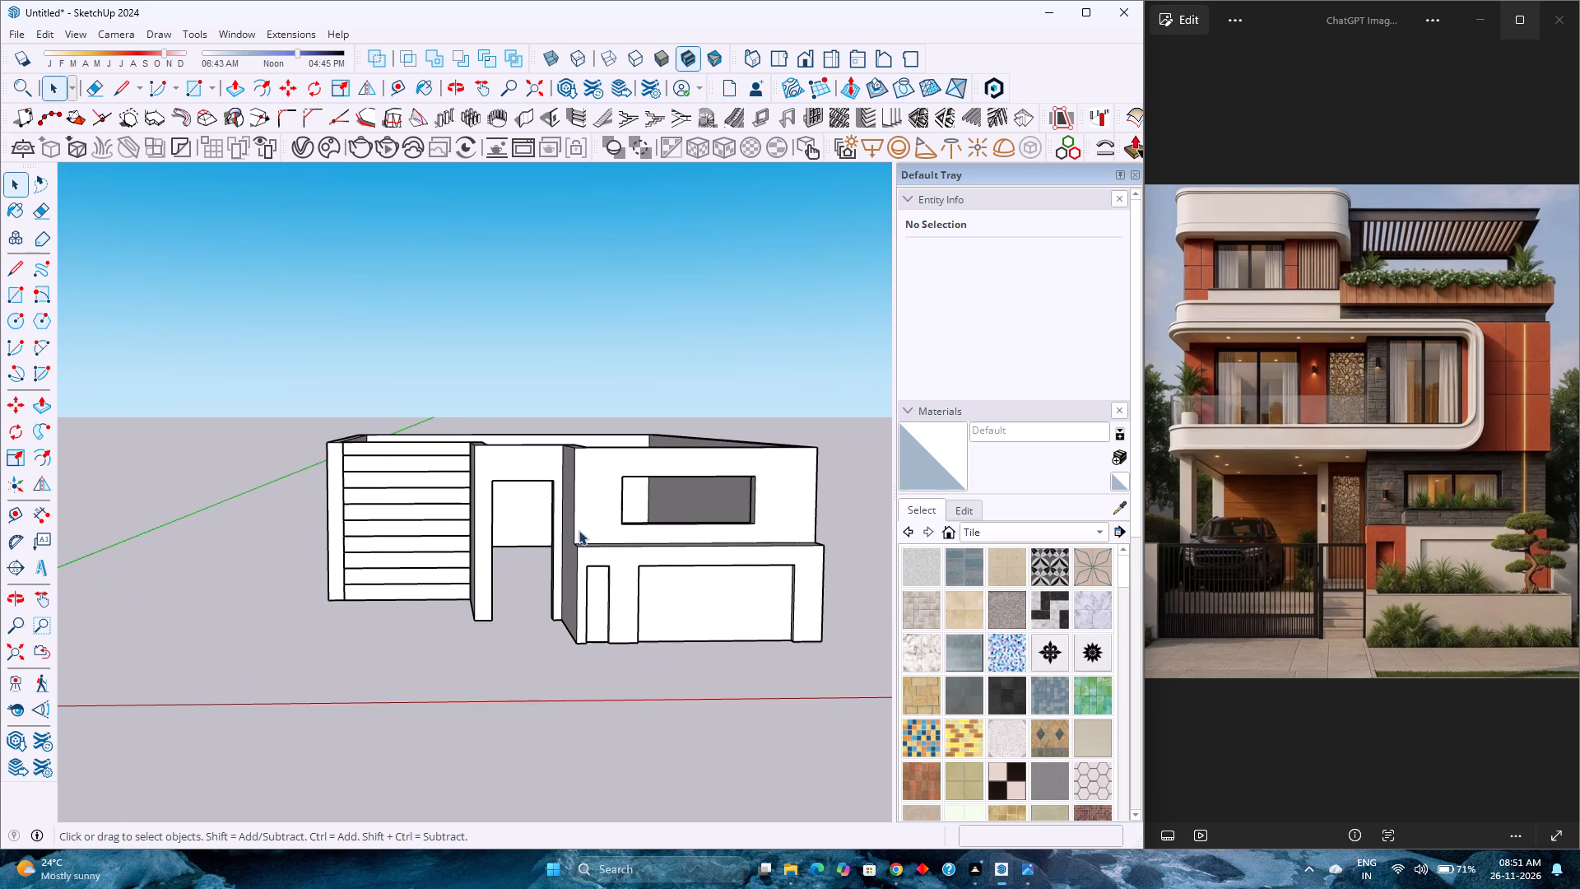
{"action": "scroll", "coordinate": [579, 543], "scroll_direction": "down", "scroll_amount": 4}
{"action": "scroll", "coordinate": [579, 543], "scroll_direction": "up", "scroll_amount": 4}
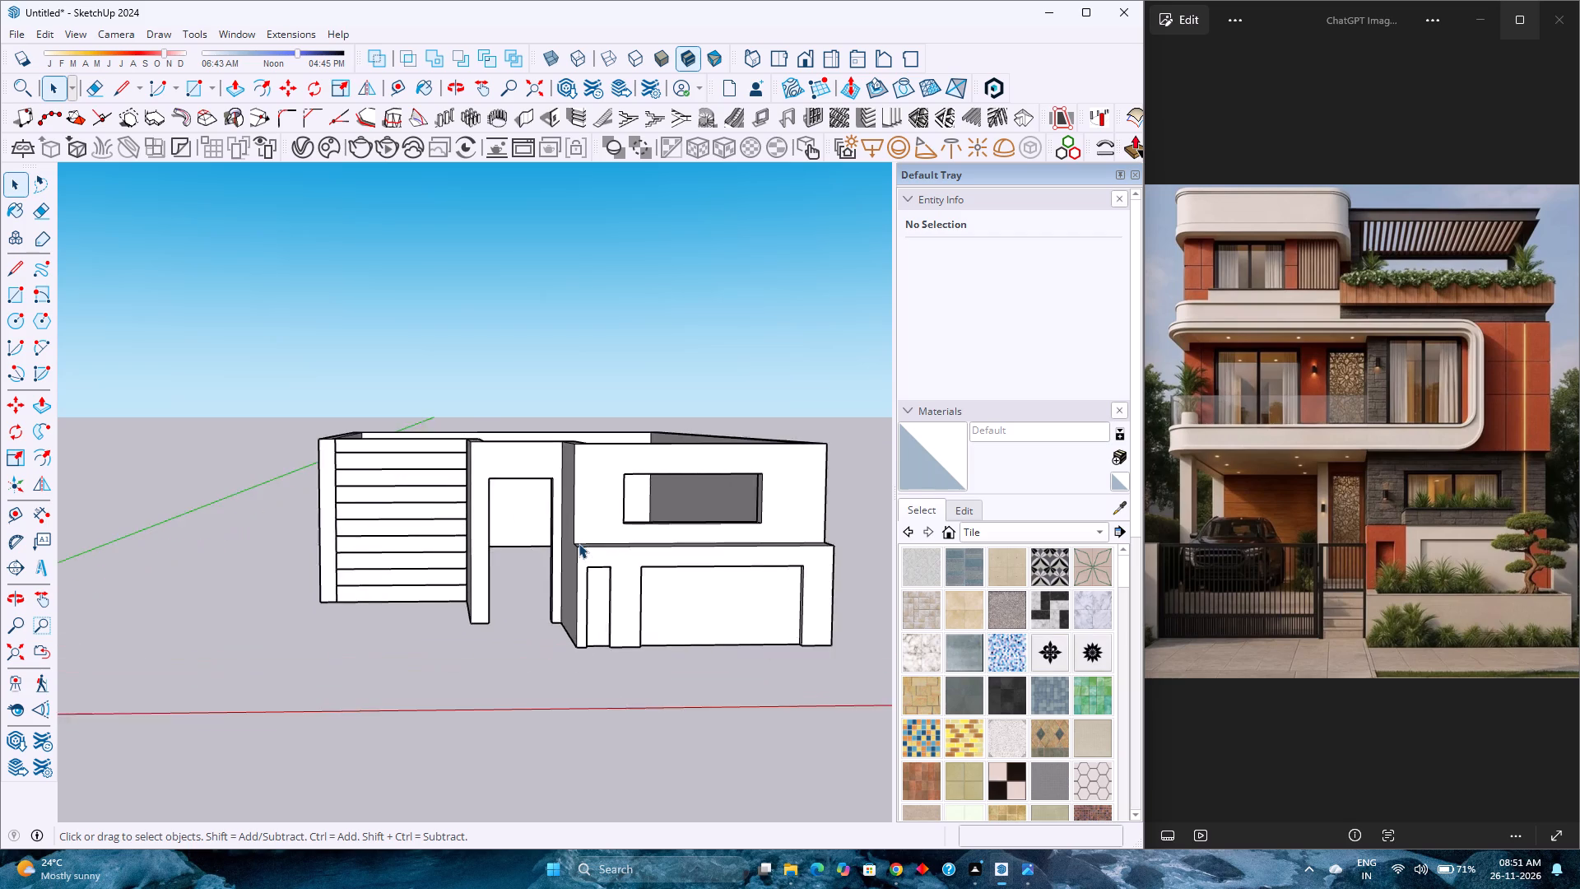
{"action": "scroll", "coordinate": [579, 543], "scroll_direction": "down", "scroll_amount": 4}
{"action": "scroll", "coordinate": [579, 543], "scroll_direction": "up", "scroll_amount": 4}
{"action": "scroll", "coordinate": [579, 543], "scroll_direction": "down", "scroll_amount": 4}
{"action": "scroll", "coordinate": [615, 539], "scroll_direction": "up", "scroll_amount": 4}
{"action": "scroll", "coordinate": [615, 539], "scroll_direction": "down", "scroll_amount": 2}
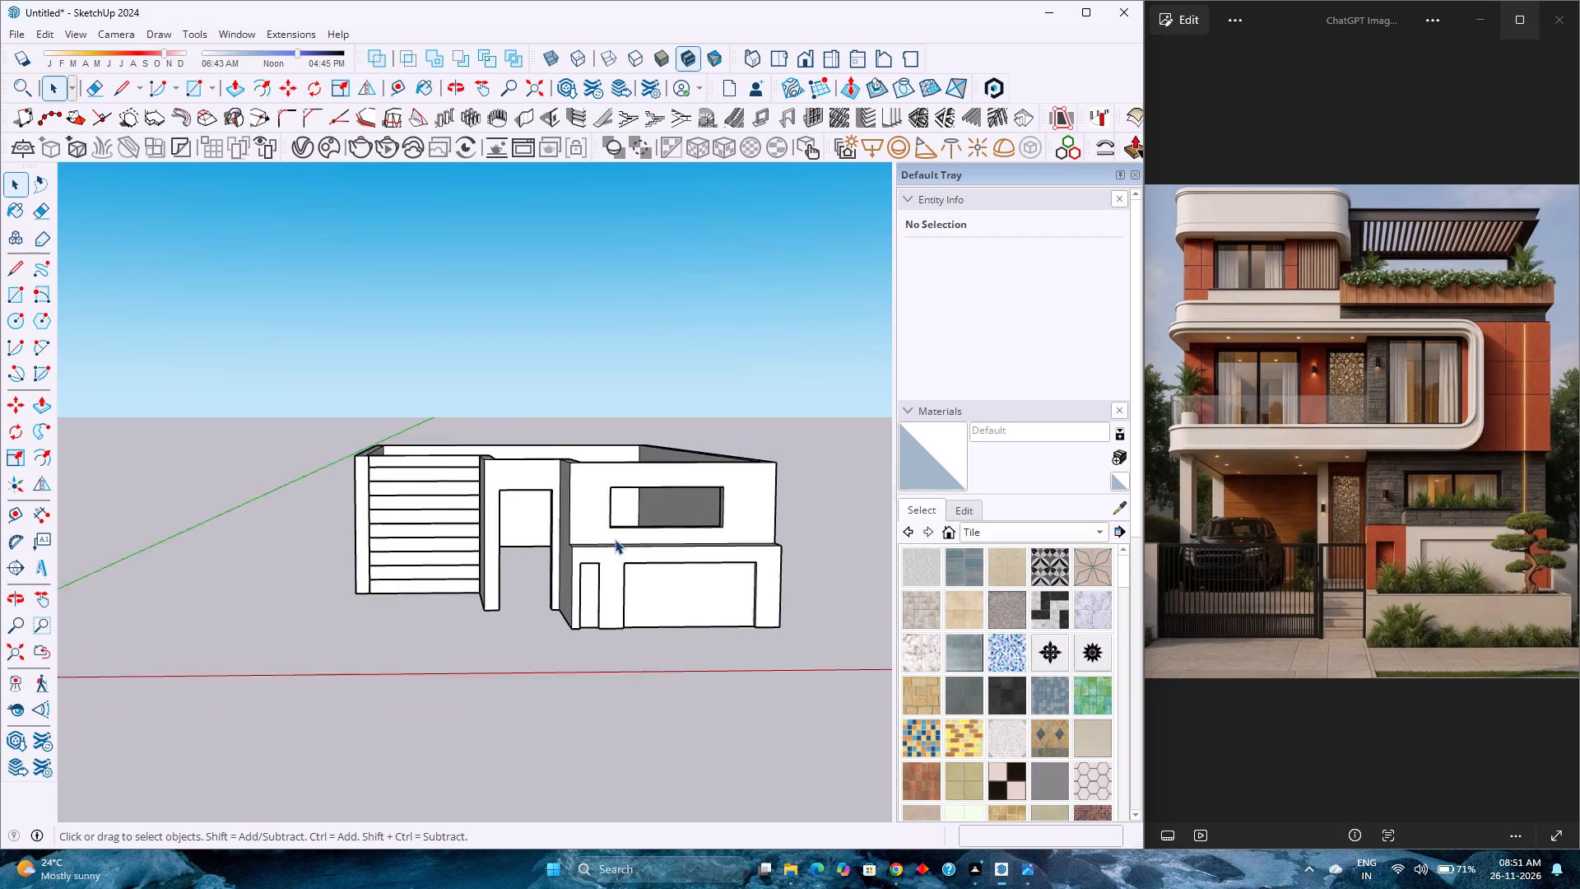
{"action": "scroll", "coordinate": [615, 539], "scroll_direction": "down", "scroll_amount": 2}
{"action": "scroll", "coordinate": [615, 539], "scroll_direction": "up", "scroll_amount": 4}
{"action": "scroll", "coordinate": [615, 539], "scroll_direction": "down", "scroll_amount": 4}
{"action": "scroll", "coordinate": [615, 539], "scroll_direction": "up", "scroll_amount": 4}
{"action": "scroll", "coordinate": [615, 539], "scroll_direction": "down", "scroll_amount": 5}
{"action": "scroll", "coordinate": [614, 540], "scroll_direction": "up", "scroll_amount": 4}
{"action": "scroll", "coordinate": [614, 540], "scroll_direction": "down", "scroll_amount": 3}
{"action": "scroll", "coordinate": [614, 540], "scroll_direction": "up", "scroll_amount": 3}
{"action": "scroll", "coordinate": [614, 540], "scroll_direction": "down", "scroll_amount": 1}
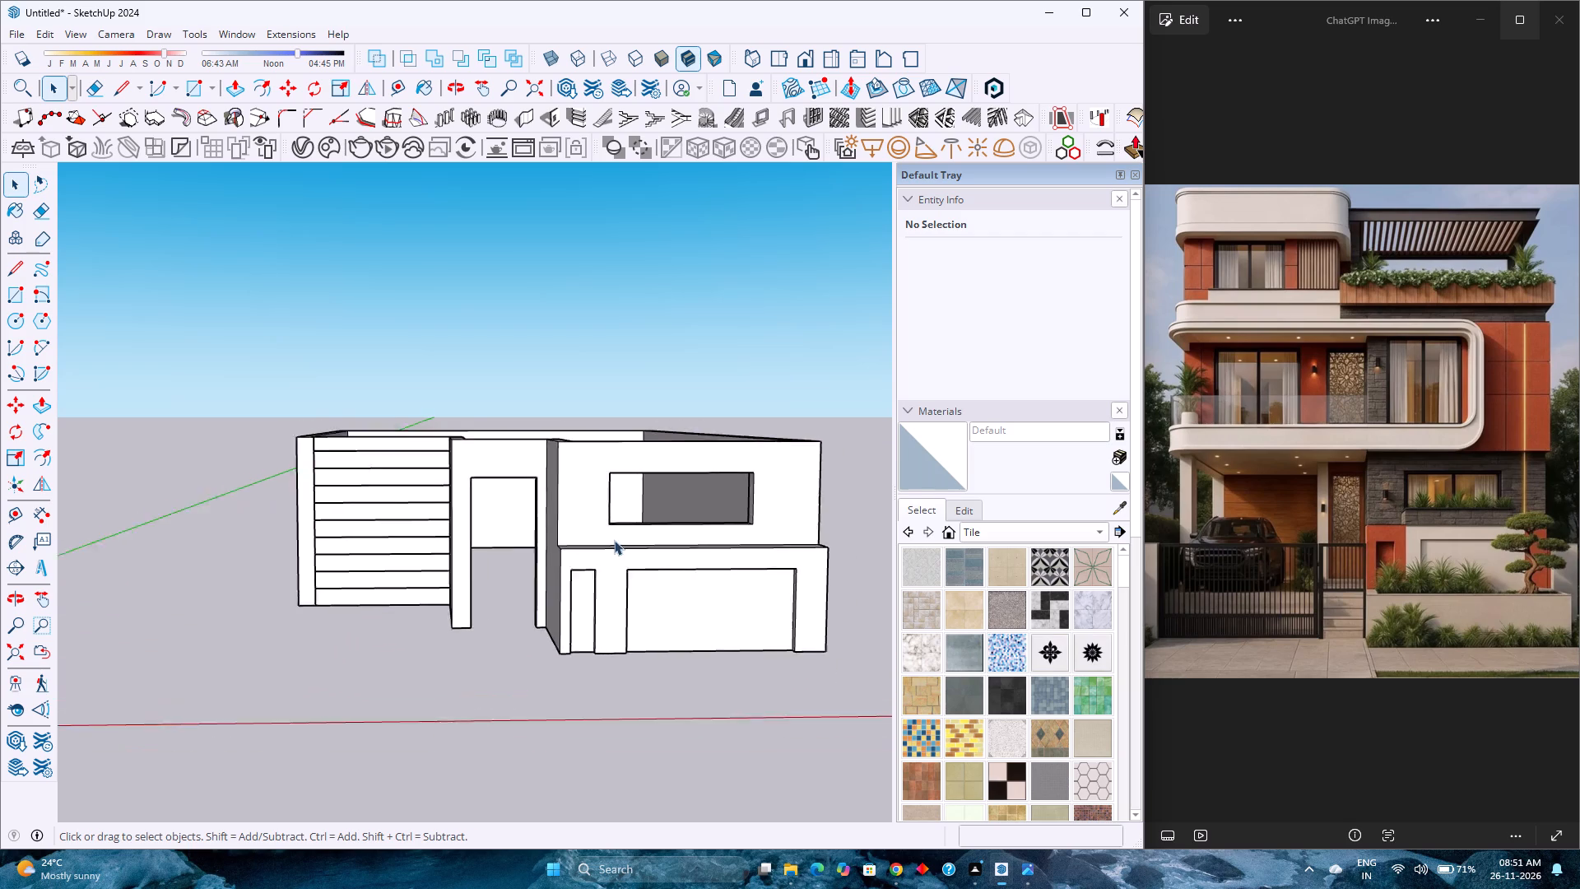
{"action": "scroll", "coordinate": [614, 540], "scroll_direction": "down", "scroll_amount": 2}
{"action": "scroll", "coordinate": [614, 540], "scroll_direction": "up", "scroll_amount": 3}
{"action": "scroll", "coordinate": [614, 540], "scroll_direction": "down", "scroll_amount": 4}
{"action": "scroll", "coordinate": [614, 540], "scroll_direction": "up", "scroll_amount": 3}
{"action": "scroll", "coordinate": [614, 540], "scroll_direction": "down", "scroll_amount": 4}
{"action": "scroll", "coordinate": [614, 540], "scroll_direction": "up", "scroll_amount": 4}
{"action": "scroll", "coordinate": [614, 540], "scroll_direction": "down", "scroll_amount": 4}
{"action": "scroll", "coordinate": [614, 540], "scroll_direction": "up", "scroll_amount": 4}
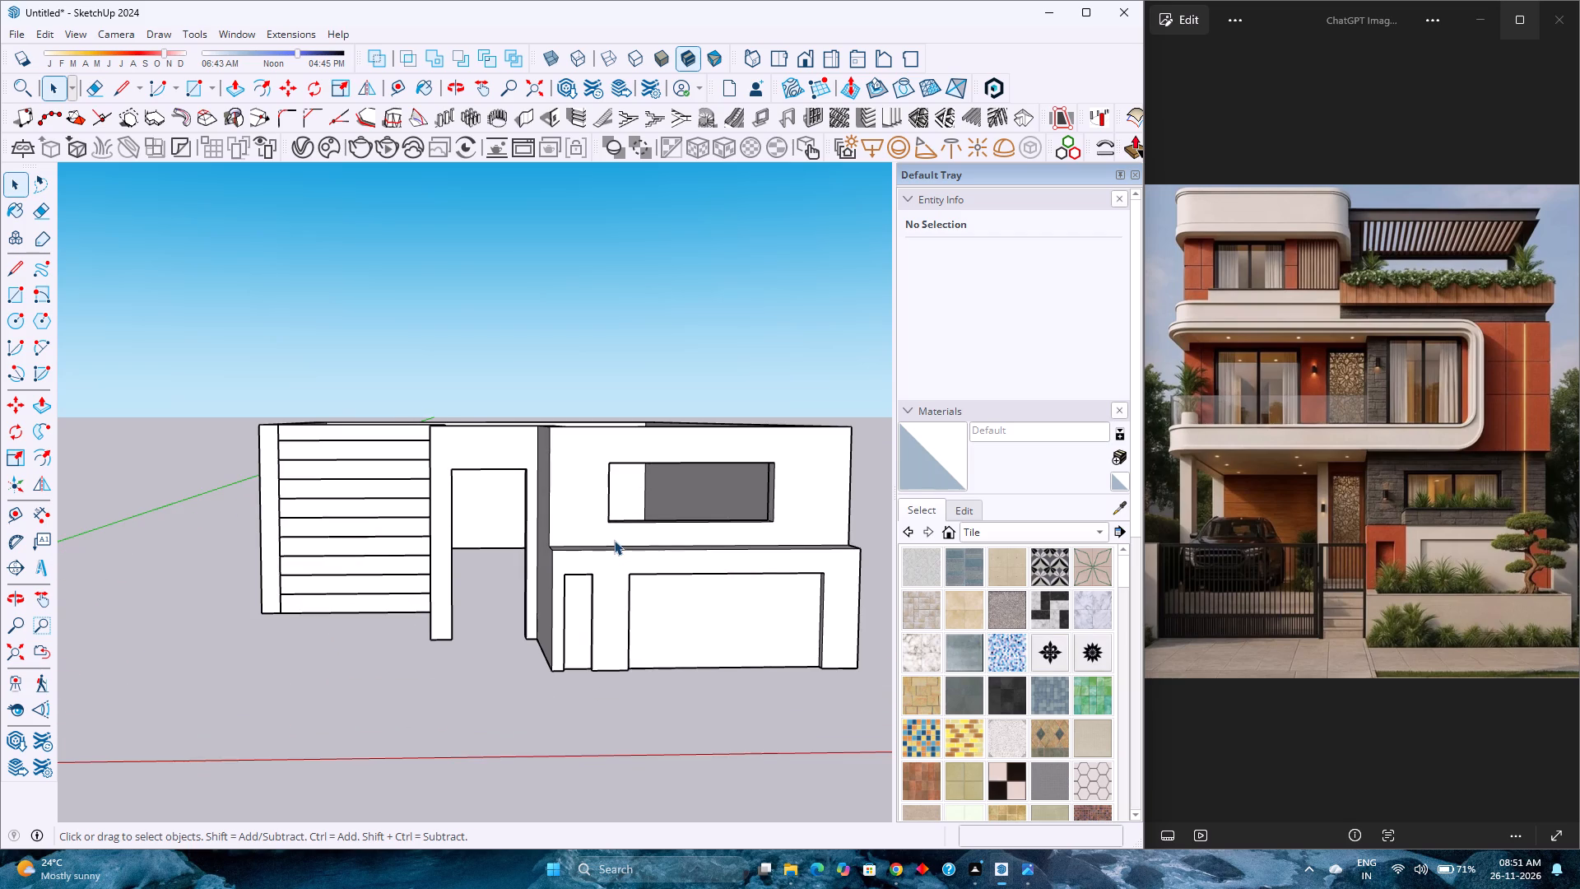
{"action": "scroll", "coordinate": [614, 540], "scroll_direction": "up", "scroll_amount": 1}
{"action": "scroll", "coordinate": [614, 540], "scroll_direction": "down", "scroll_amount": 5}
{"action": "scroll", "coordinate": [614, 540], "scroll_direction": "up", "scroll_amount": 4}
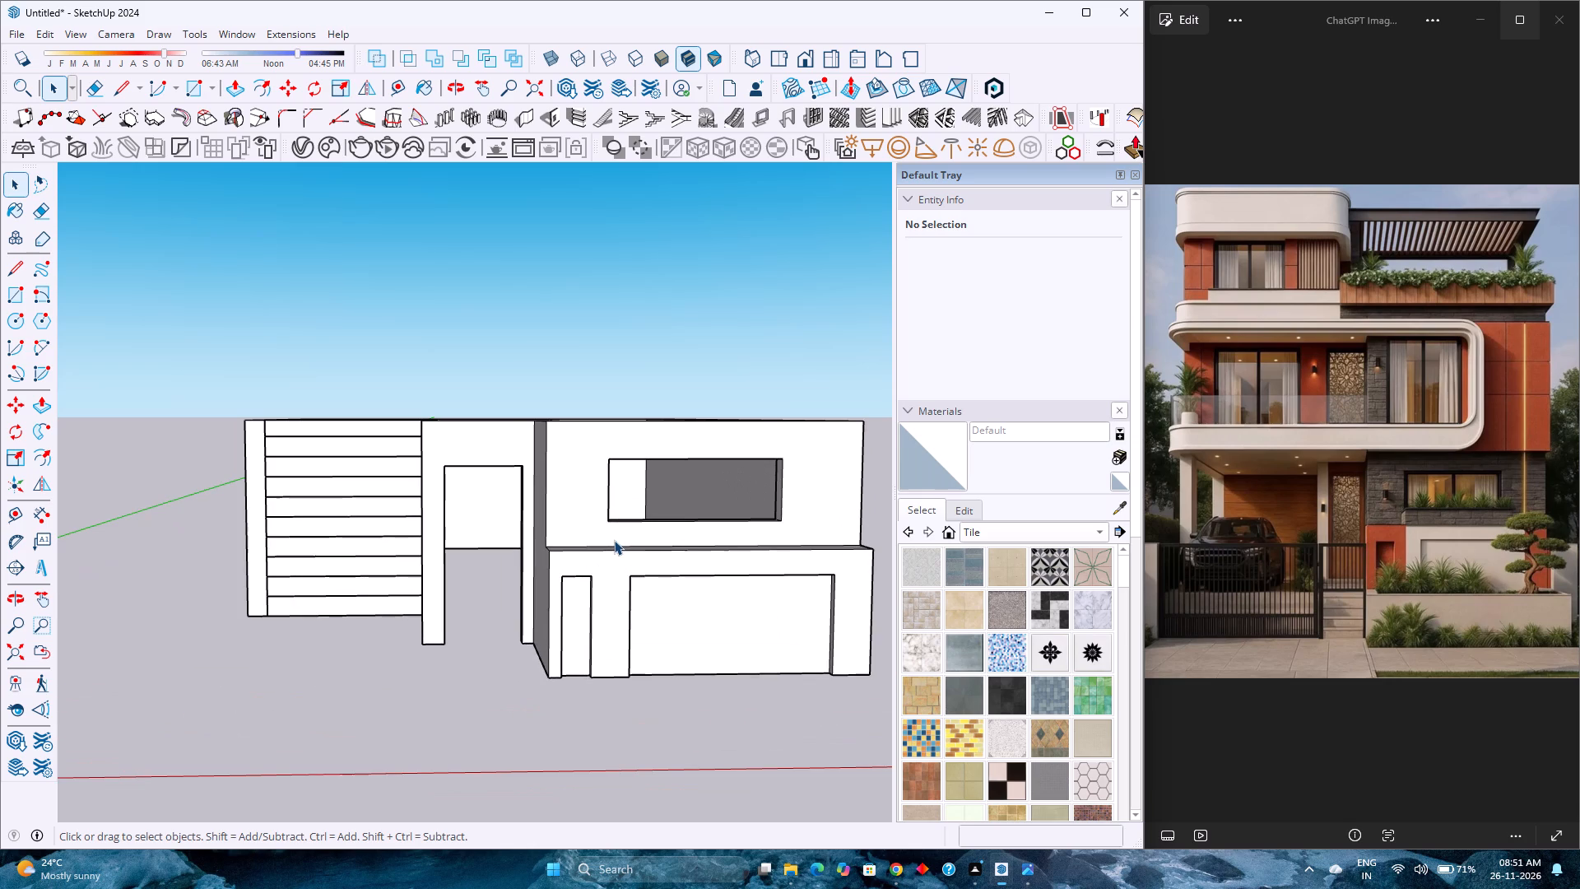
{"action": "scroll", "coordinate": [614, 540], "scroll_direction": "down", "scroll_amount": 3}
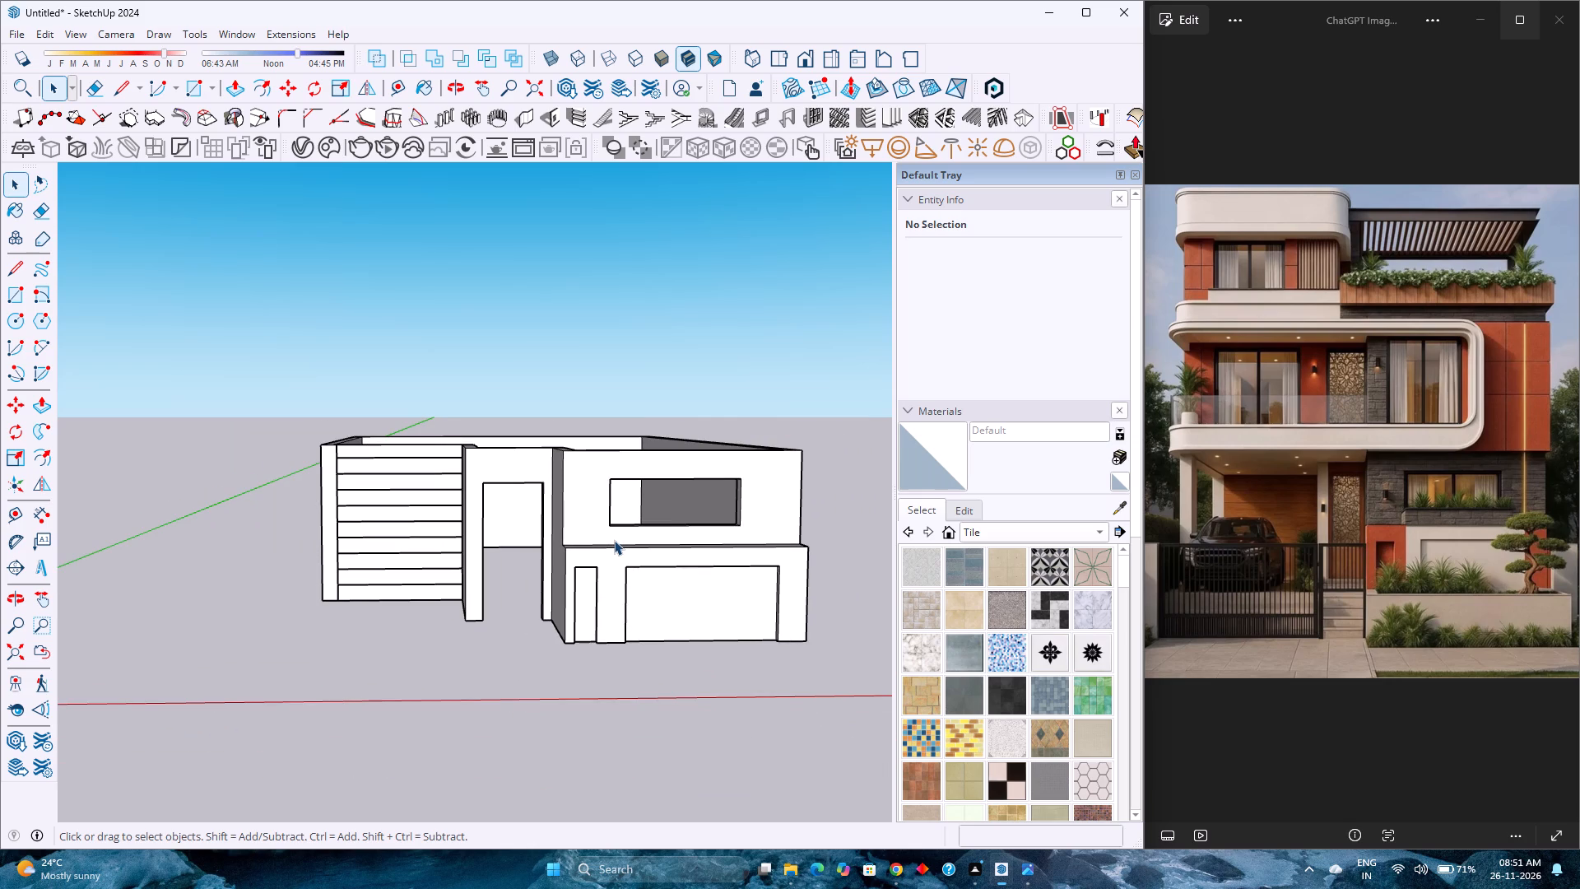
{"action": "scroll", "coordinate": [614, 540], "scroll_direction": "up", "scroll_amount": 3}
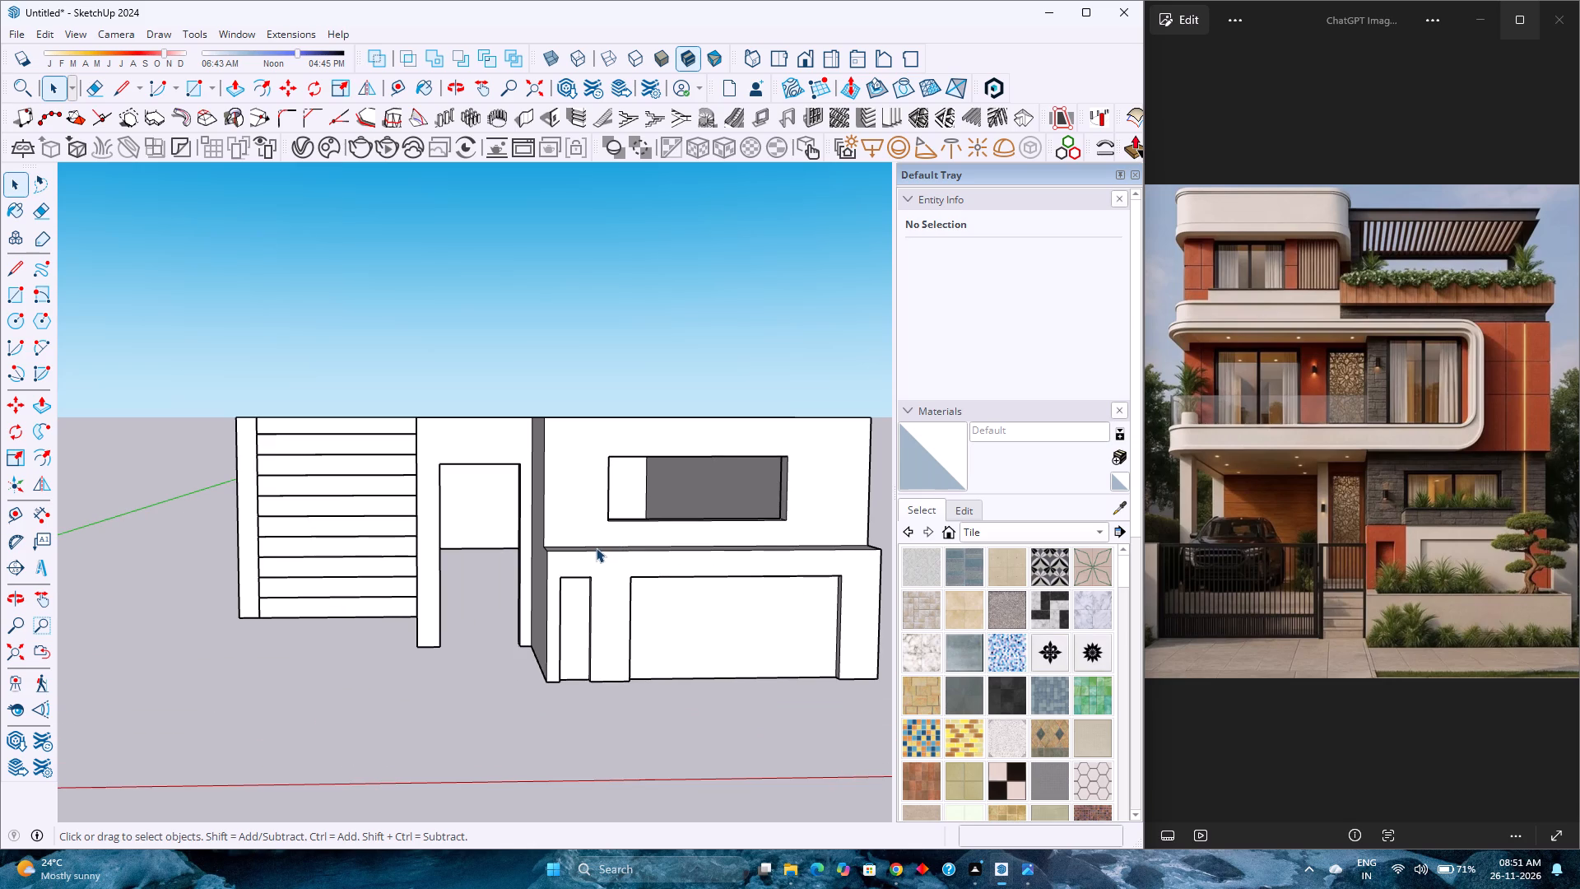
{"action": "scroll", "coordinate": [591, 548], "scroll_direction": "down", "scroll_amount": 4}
Open the ground-floor wall group for editing.
{"action": "middle_click_drag", "start_coordinate": [596, 567], "coordinate": [401, 593]}
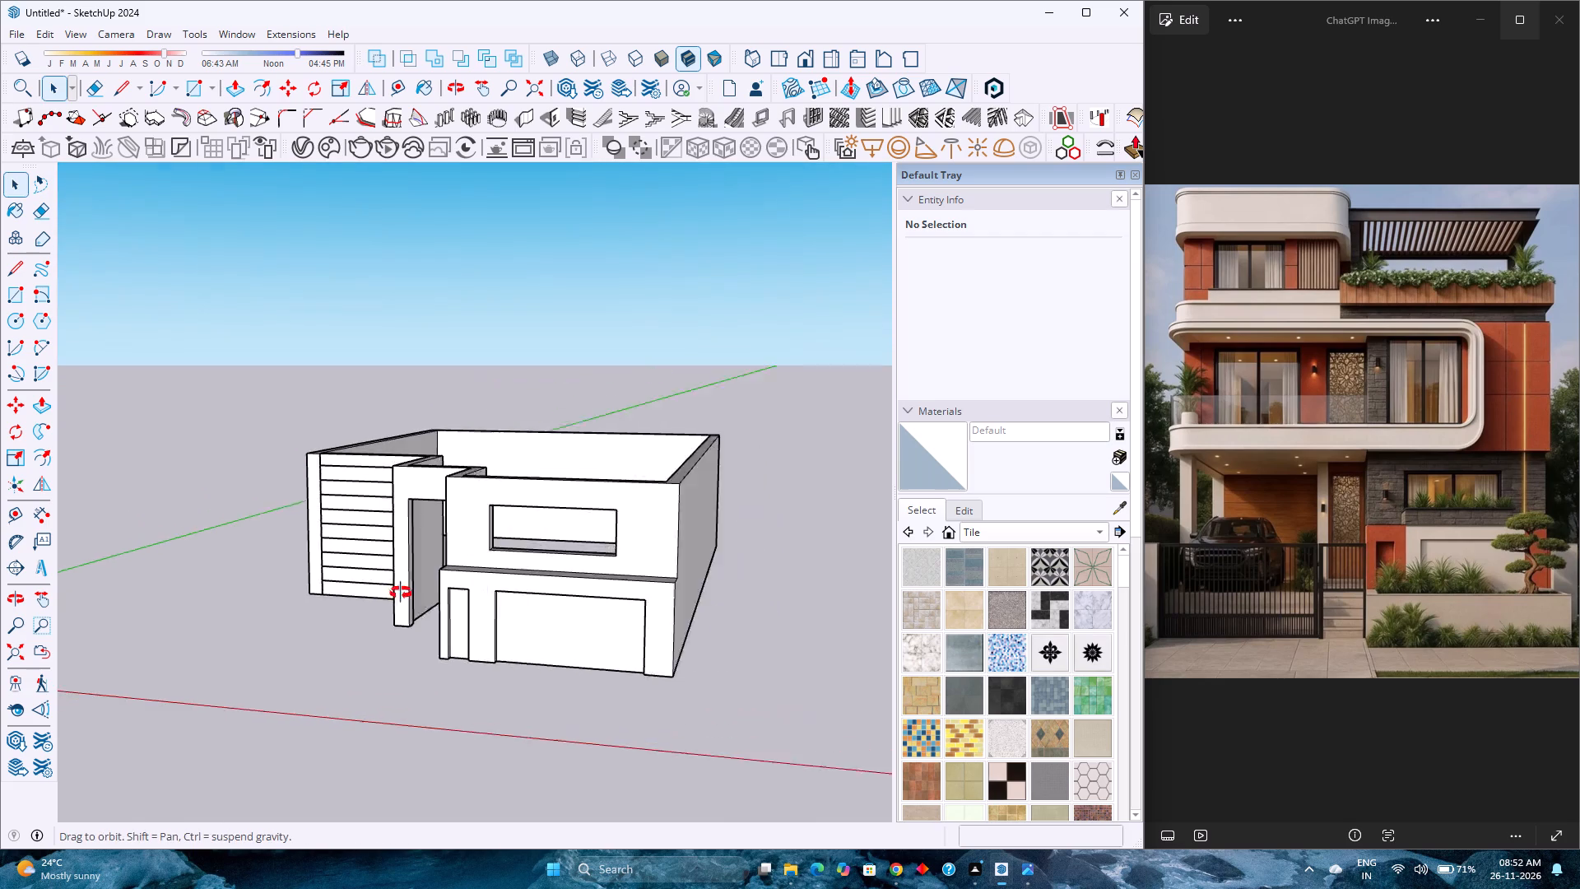
{"action": "middle_click_drag", "start_coordinate": [401, 593], "coordinate": [366, 592]}
{"action": "scroll", "coordinate": [388, 595], "scroll_direction": "up", "scroll_amount": 5}
{"action": "scroll", "coordinate": [447, 510], "scroll_direction": "up", "scroll_amount": 3}
{"action": "scroll", "coordinate": [440, 524], "scroll_direction": "down", "scroll_amount": 6}
{"action": "scroll", "coordinate": [440, 533], "scroll_direction": "up", "scroll_amount": 2}
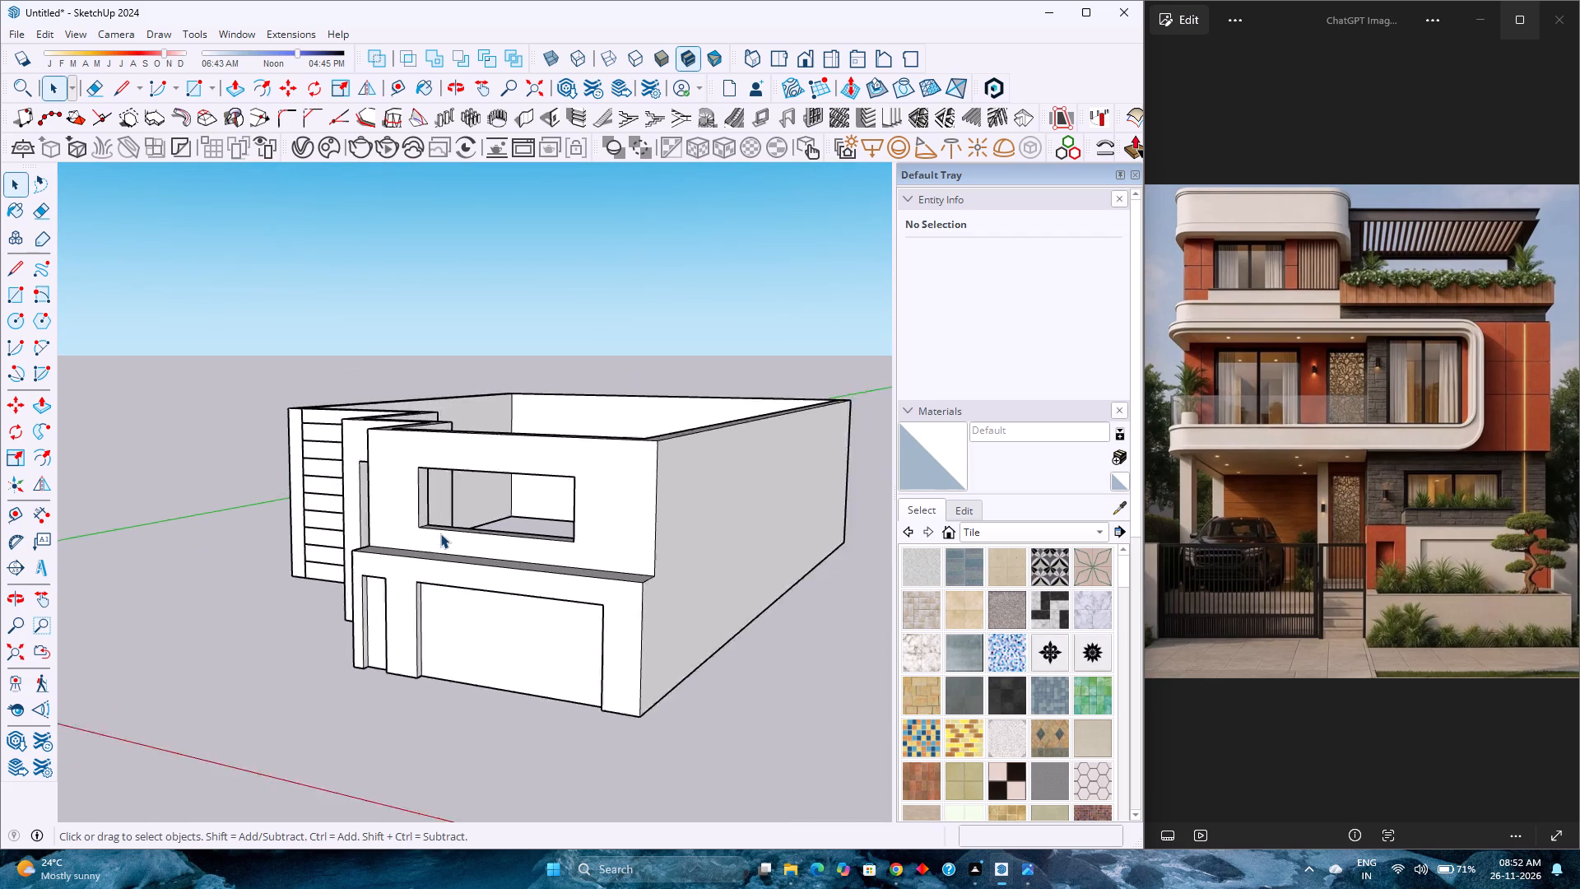
{"action": "scroll", "coordinate": [440, 533], "scroll_direction": "up", "scroll_amount": 3}
{"action": "scroll", "coordinate": [440, 533], "scroll_direction": "down", "scroll_amount": 4}
{"action": "scroll", "coordinate": [440, 541], "scroll_direction": "up", "scroll_amount": 5}
{"action": "scroll", "coordinate": [439, 547], "scroll_direction": "down", "scroll_amount": 4}
{"action": "scroll", "coordinate": [439, 547], "scroll_direction": "up", "scroll_amount": 4}
{"action": "scroll", "coordinate": [439, 547], "scroll_direction": "down", "scroll_amount": 5}
{"action": "right_click", "coordinate": [439, 547]}
{"action": "scroll", "coordinate": [439, 547], "scroll_direction": "up", "scroll_amount": 4}
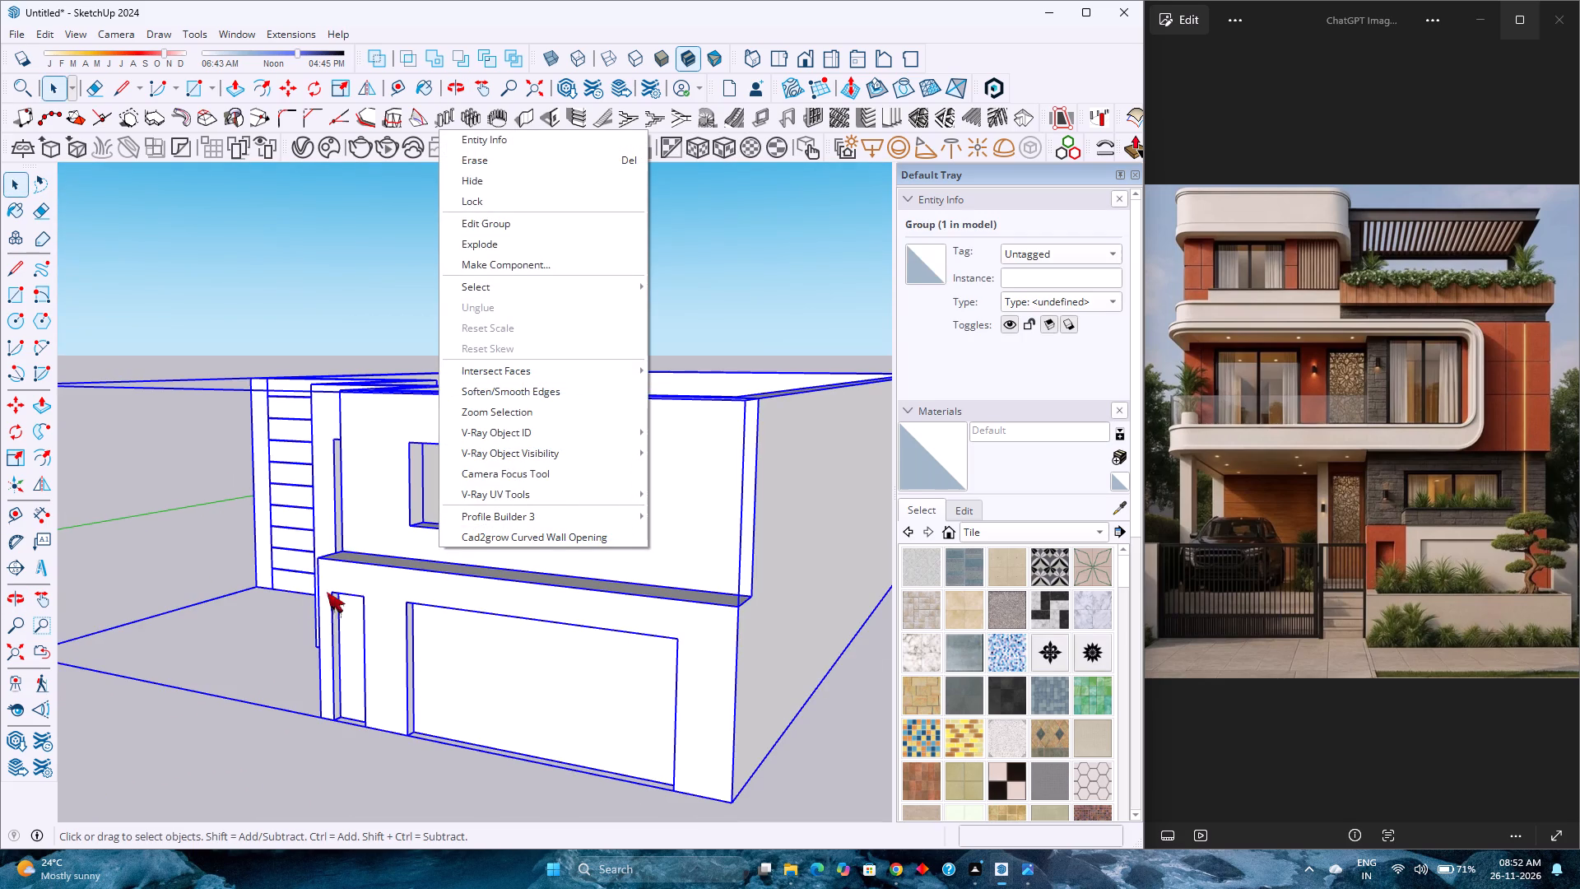
{"action": "left_click", "coordinate": [401, 617]}
{"action": "left_click", "coordinate": [401, 617]}
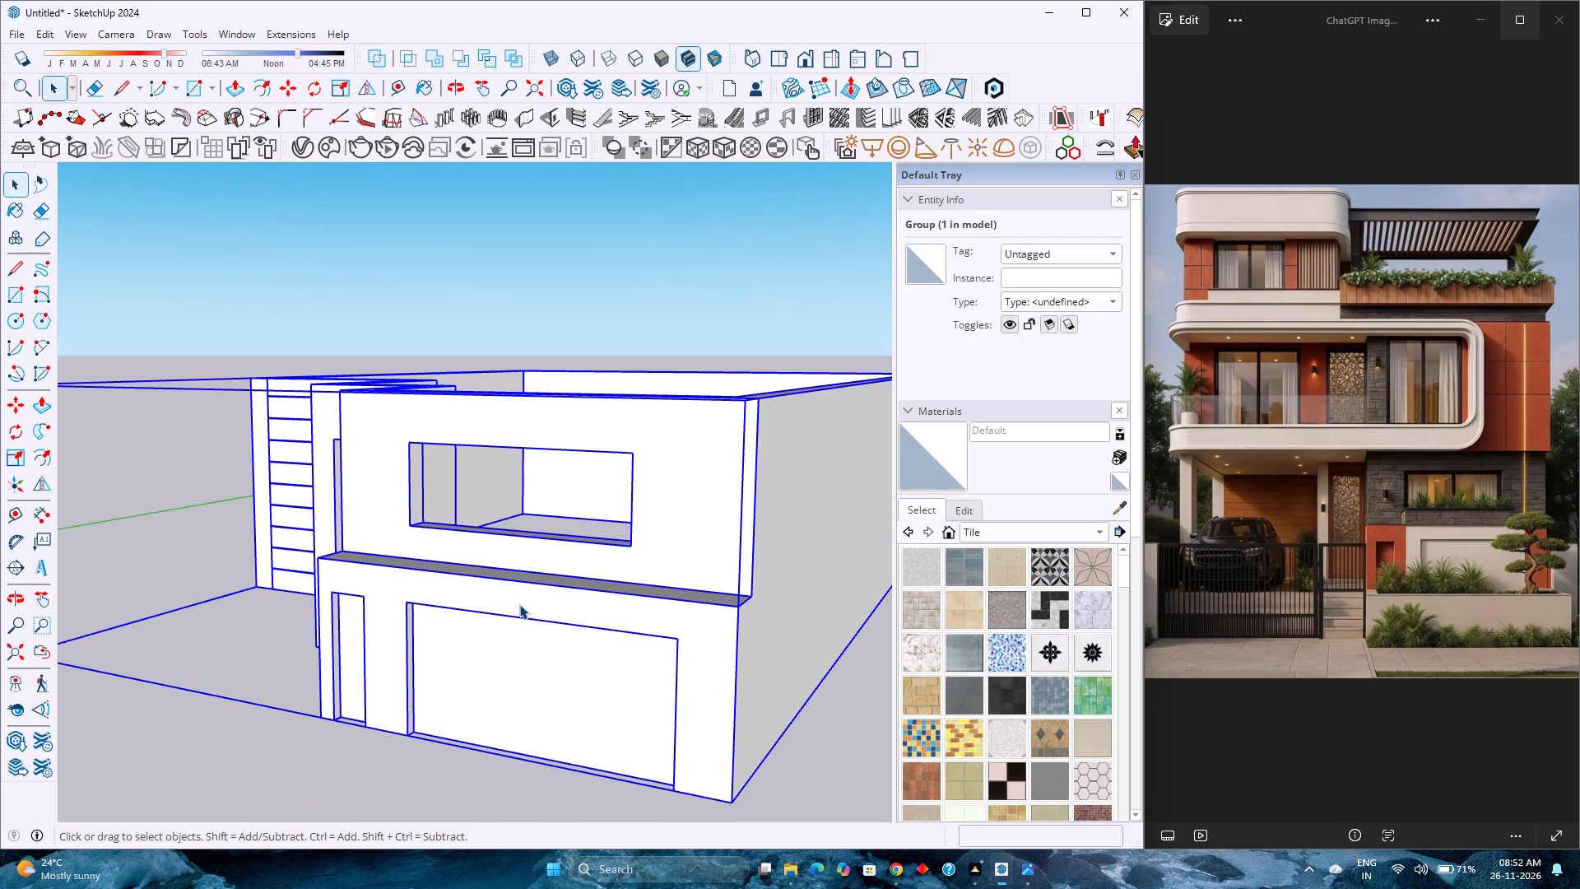
{"action": "left_click", "coordinate": [519, 604]}
{"action": "double_click", "coordinate": [518, 604]}
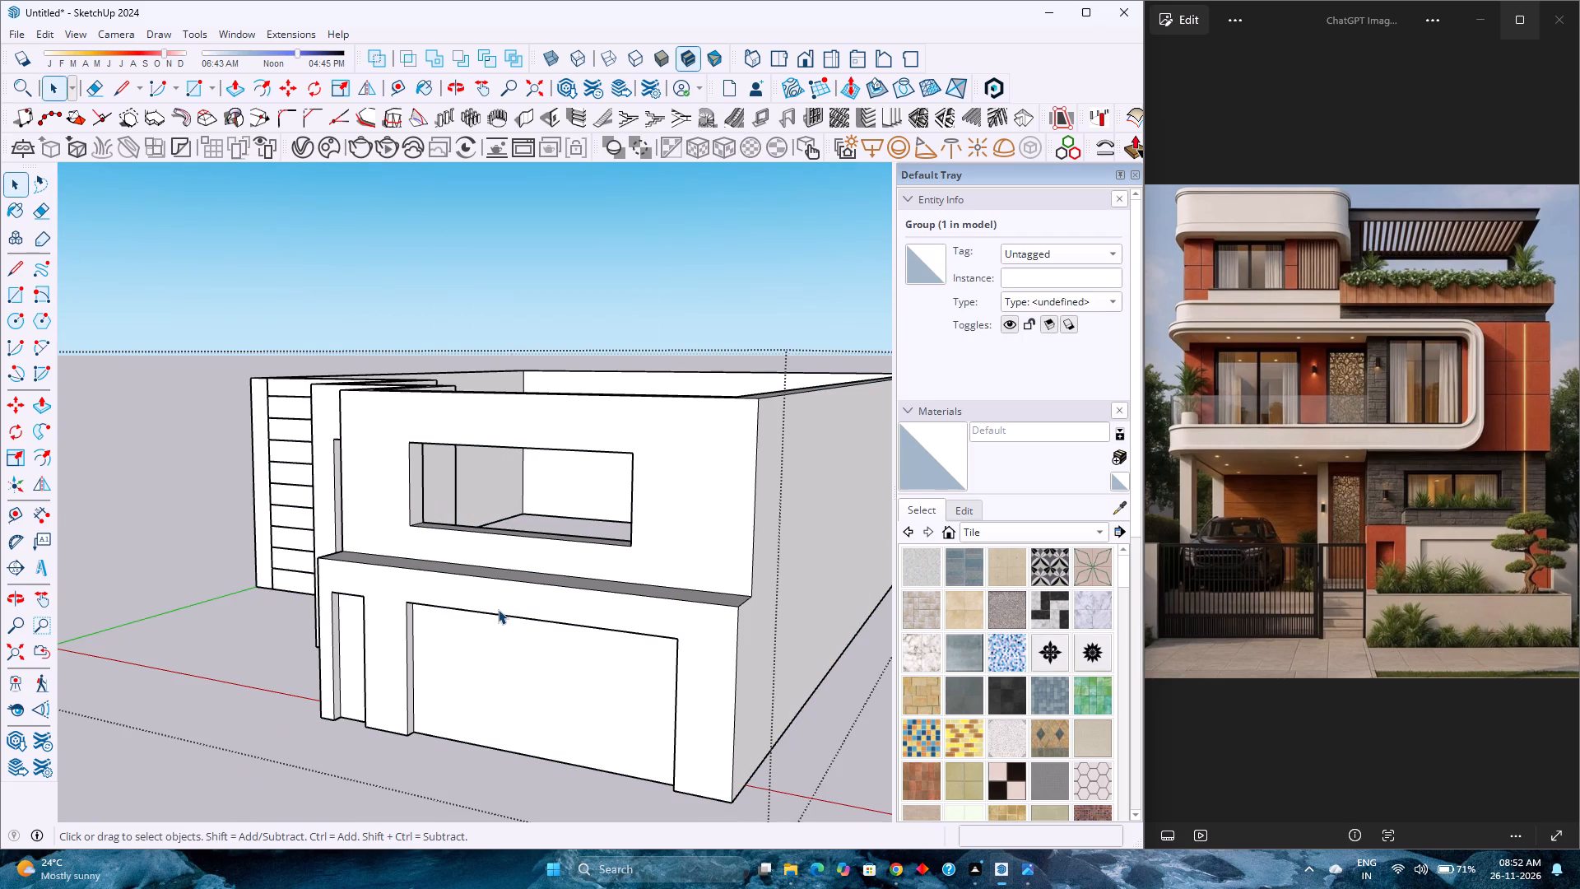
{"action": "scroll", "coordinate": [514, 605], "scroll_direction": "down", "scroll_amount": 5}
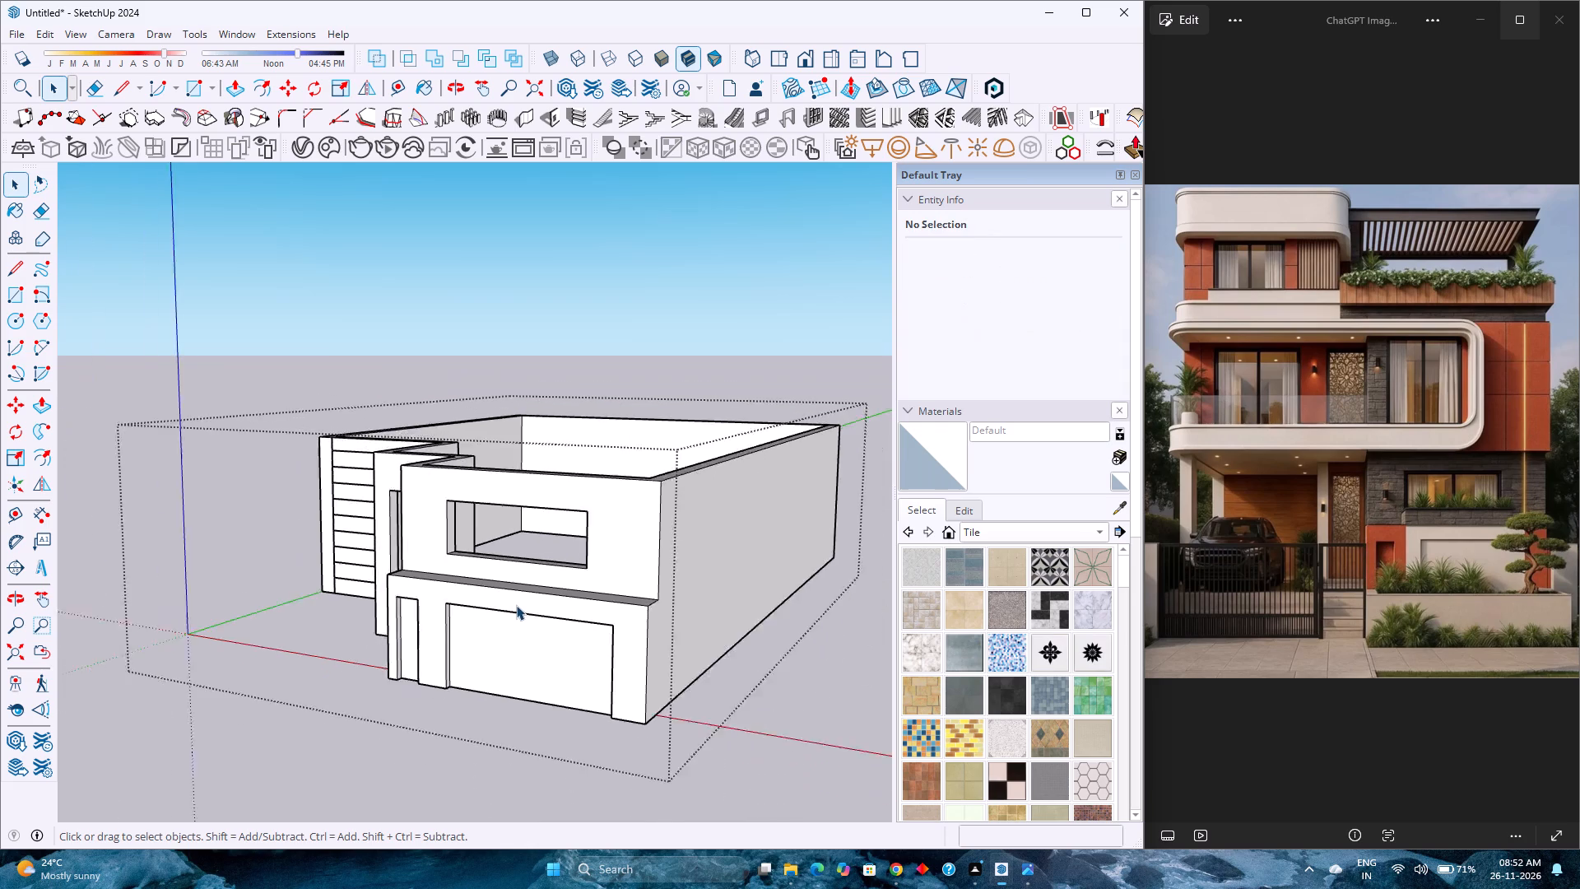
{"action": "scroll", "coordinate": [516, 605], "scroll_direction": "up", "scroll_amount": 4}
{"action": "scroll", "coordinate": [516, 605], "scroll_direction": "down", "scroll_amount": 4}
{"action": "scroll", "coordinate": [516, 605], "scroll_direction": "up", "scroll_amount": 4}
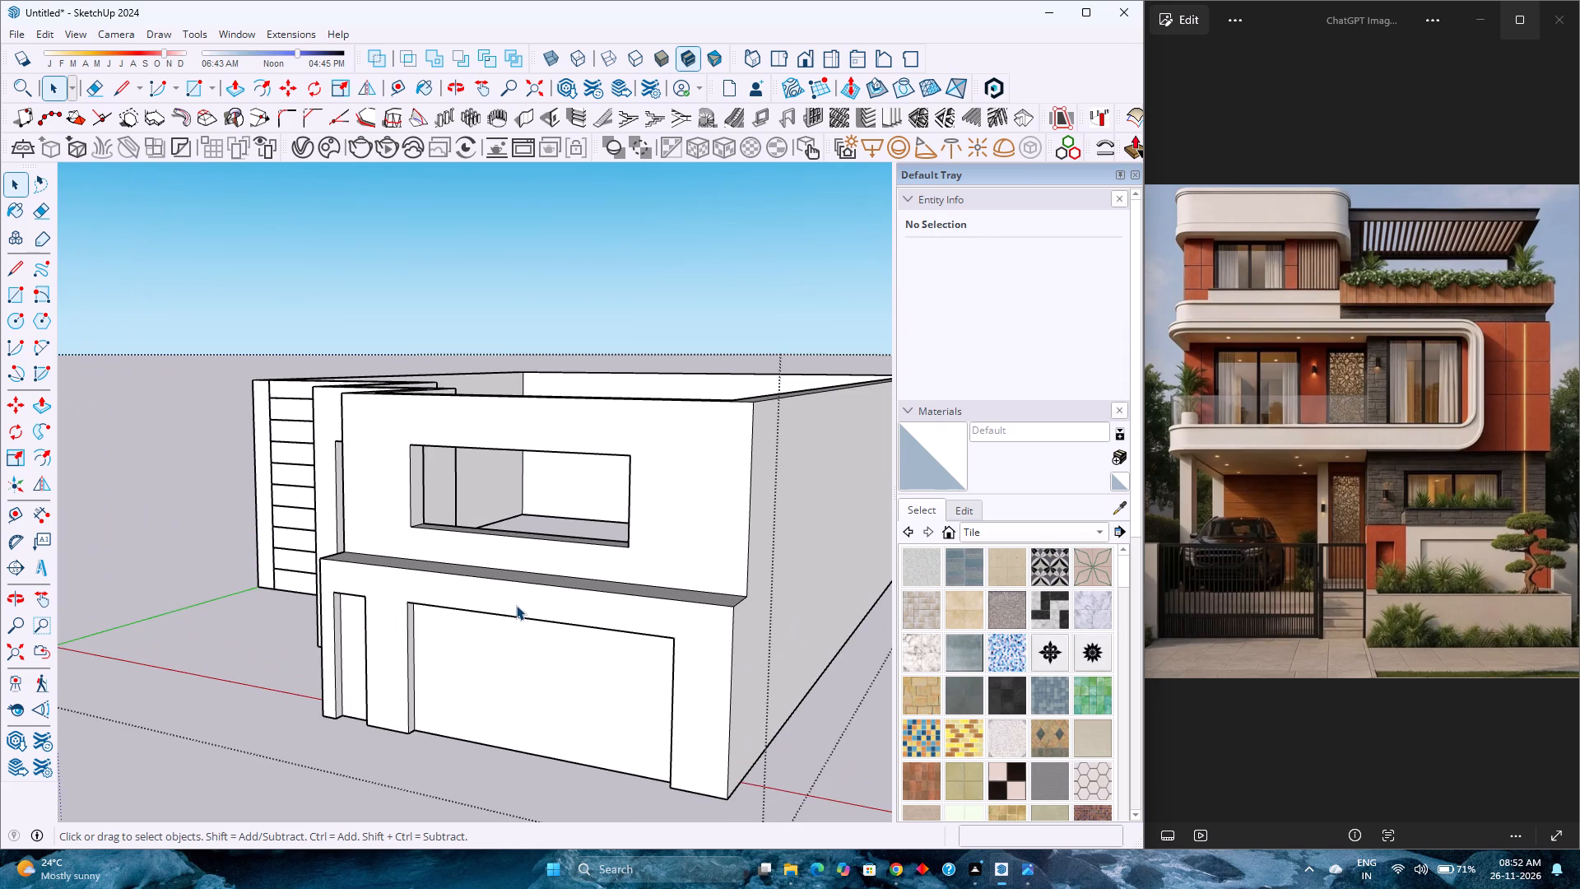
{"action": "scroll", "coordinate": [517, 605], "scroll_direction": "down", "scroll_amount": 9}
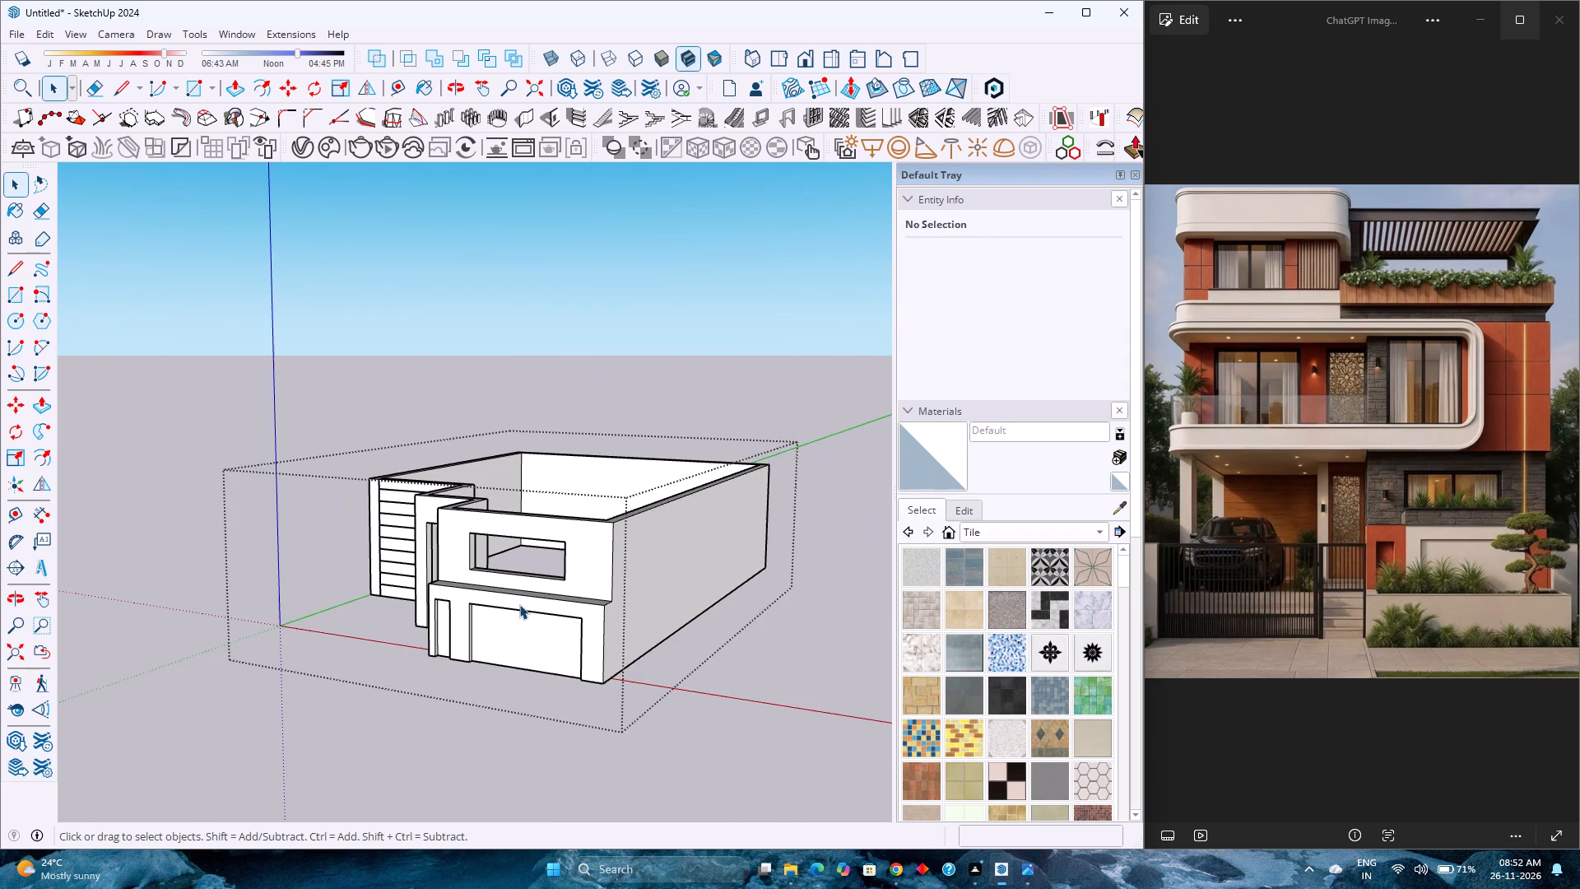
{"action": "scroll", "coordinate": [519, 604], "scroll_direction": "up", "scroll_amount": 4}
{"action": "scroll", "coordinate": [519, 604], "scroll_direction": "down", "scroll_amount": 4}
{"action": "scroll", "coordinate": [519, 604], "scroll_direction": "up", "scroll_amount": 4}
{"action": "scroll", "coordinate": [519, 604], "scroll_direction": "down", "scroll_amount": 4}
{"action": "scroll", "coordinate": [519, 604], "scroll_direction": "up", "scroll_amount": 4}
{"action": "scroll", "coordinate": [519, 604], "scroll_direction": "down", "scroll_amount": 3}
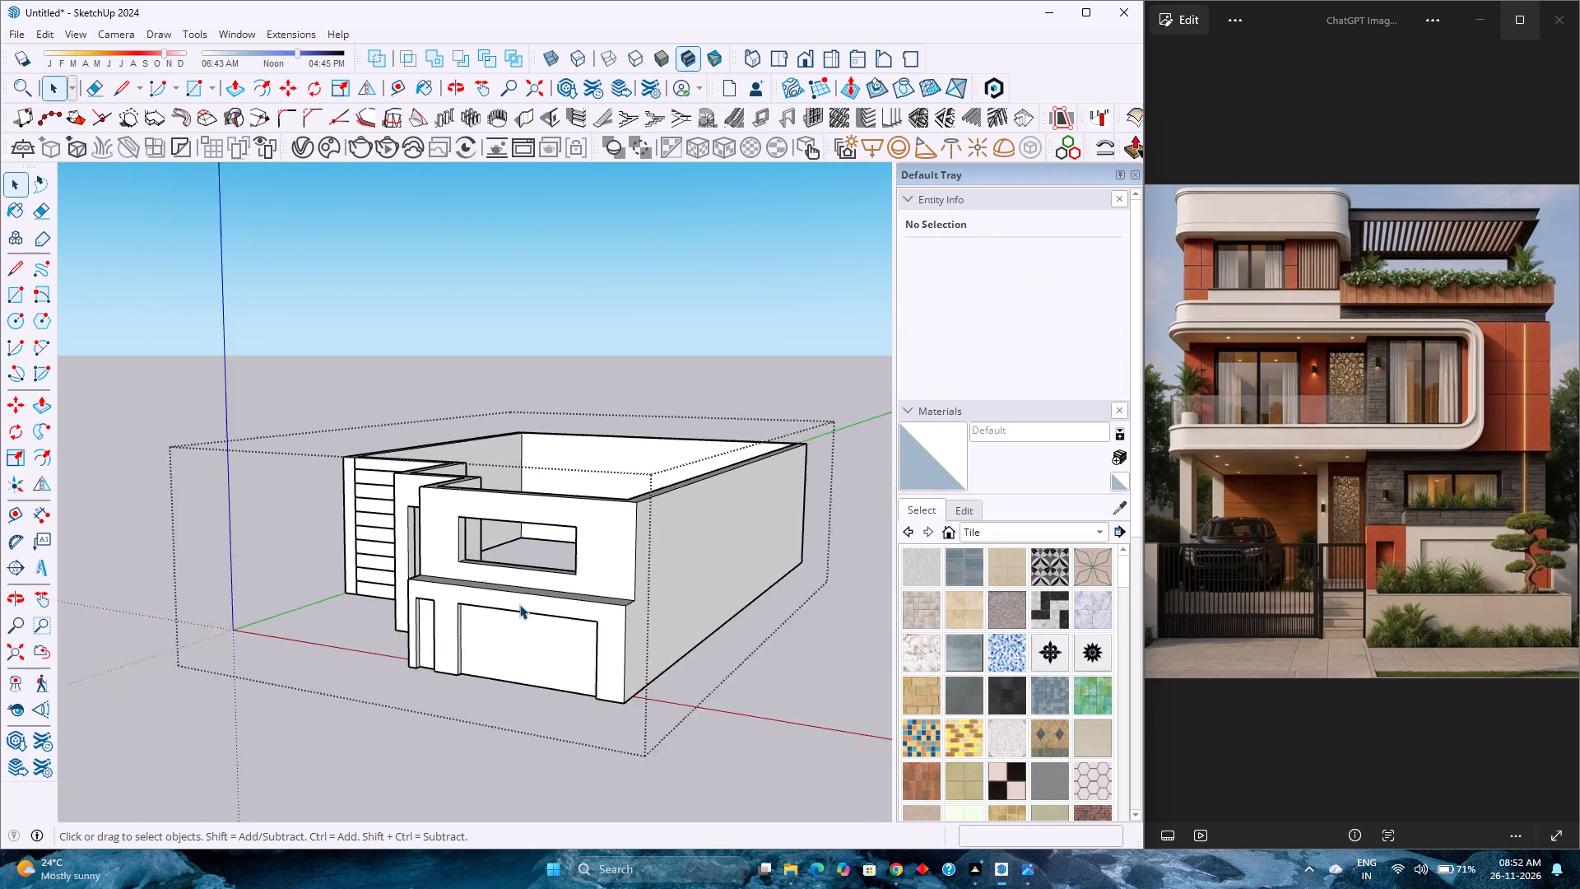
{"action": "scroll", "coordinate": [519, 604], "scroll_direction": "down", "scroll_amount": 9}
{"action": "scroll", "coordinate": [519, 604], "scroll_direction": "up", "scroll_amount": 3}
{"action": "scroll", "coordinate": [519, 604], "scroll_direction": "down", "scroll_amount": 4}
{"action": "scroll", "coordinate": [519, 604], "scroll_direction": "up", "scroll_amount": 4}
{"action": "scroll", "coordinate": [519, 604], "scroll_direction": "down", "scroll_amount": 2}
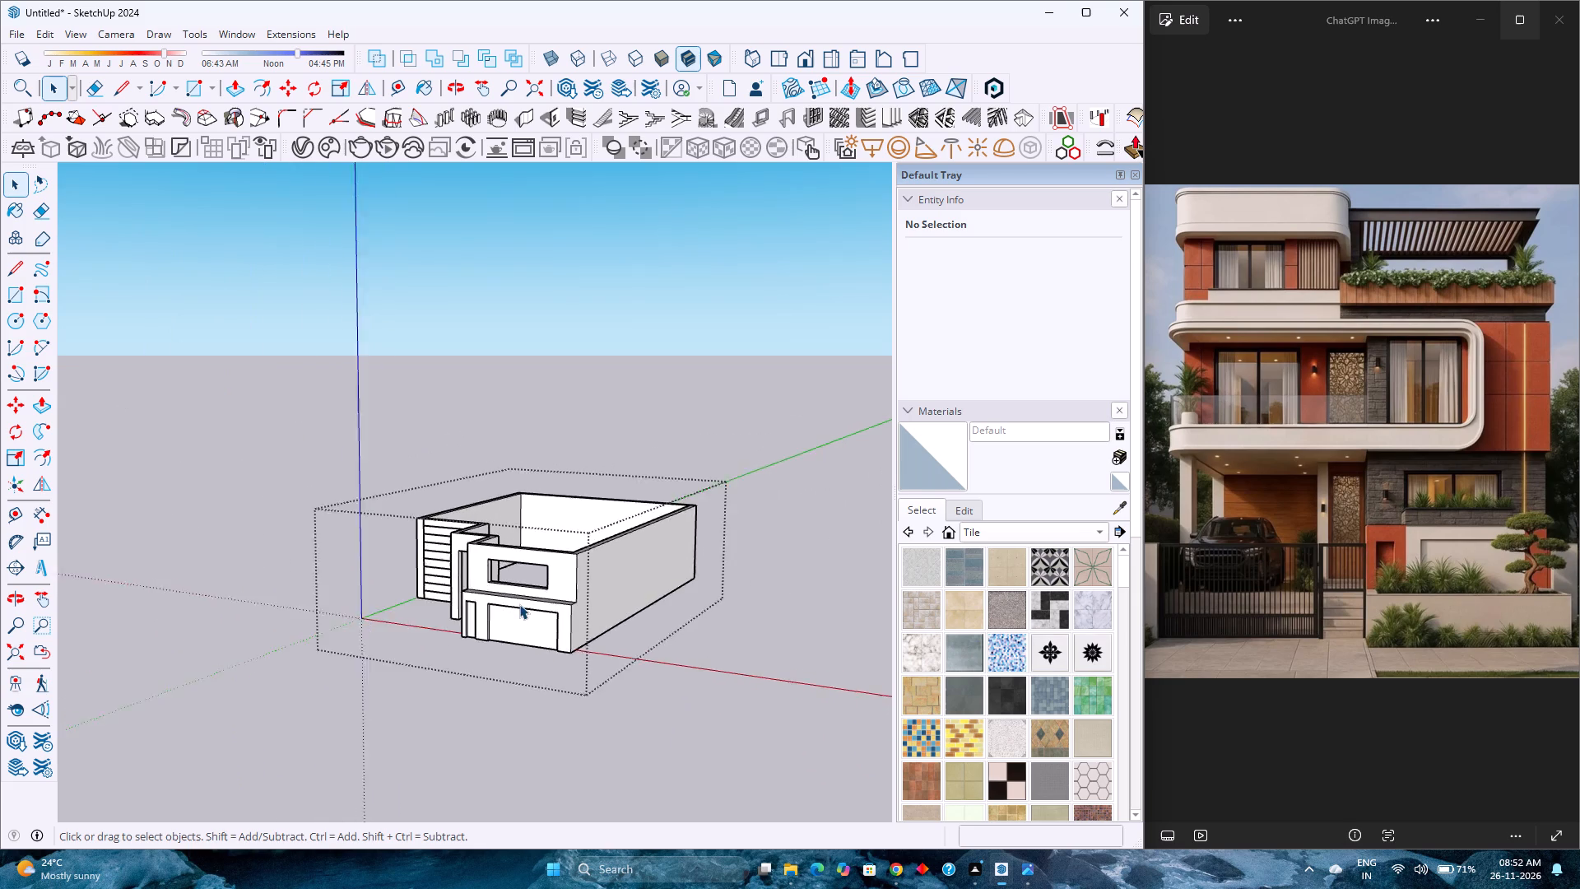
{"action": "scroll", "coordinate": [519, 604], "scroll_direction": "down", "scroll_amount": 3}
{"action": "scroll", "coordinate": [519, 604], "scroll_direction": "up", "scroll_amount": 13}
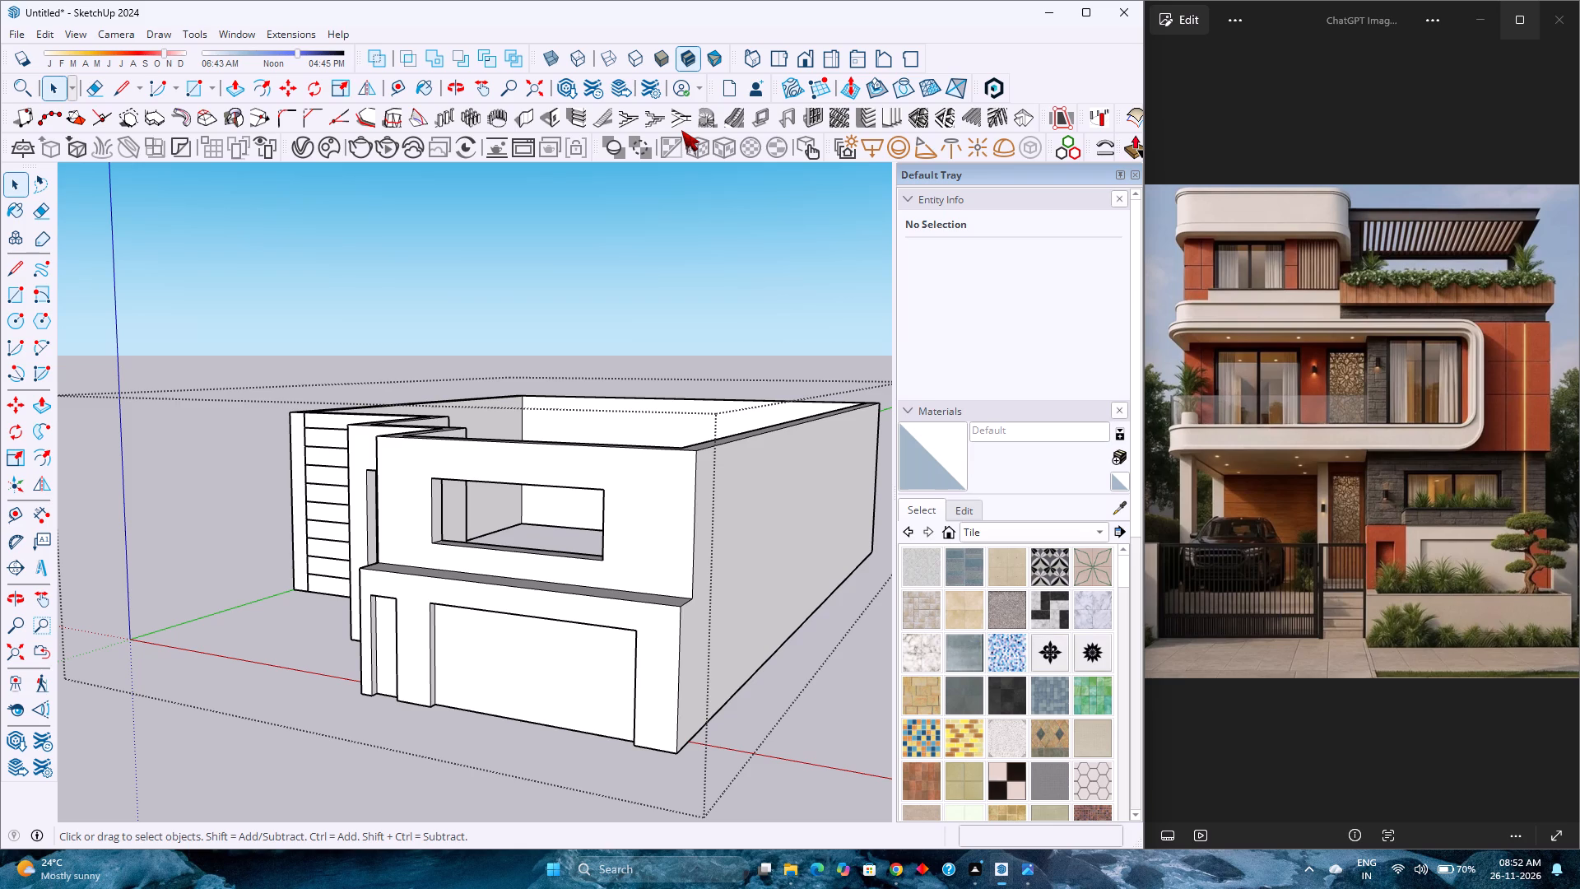
Examine the ground-floor facade in the standard front view, comparing its proportions with the reference image.
{"action": "left_click", "coordinate": [809, 57]}
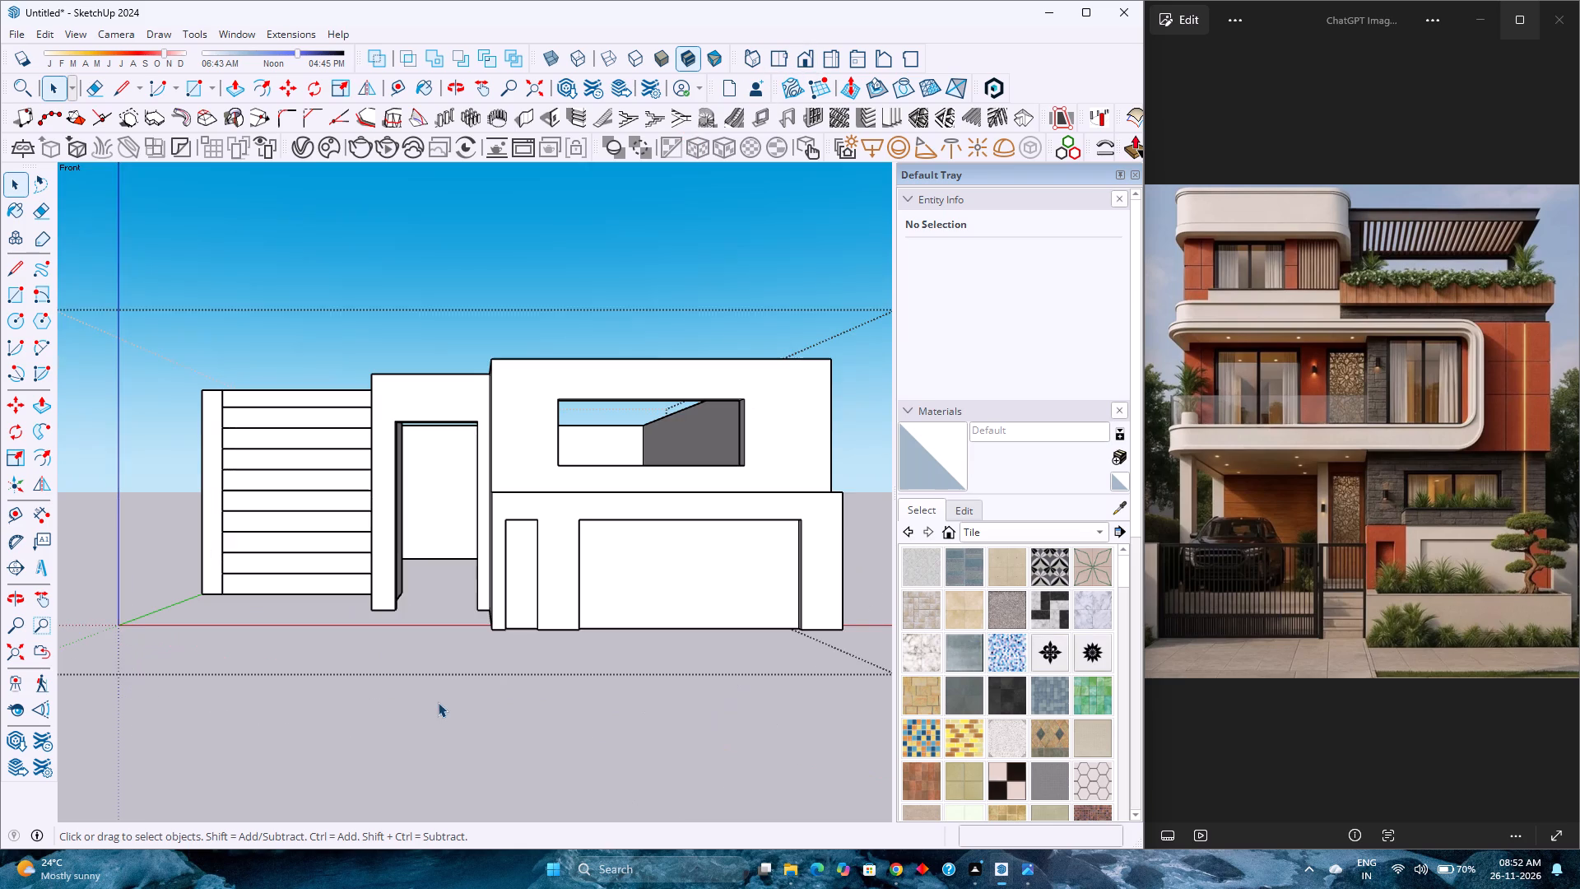
{"action": "scroll", "coordinate": [527, 556], "scroll_direction": "up", "scroll_amount": 1}
{"action": "scroll", "coordinate": [527, 556], "scroll_direction": "down", "scroll_amount": 5}
{"action": "scroll", "coordinate": [527, 563], "scroll_direction": "up", "scroll_amount": 3}
{"action": "scroll", "coordinate": [523, 591], "scroll_direction": "down", "scroll_amount": 5}
{"action": "scroll", "coordinate": [522, 598], "scroll_direction": "up", "scroll_amount": 5}
{"action": "scroll", "coordinate": [522, 598], "scroll_direction": "down", "scroll_amount": 5}
{"action": "scroll", "coordinate": [522, 600], "scroll_direction": "up", "scroll_amount": 5}
{"action": "scroll", "coordinate": [522, 600], "scroll_direction": "down", "scroll_amount": 5}
{"action": "scroll", "coordinate": [522, 600], "scroll_direction": "up", "scroll_amount": 4}
{"action": "scroll", "coordinate": [521, 602], "scroll_direction": "down", "scroll_amount": 2}
{"action": "scroll", "coordinate": [521, 603], "scroll_direction": "up", "scroll_amount": 4}
{"action": "scroll", "coordinate": [521, 602], "scroll_direction": "down", "scroll_amount": 4}
{"action": "scroll", "coordinate": [523, 595], "scroll_direction": "up", "scroll_amount": 3}
{"action": "scroll", "coordinate": [523, 589], "scroll_direction": "down", "scroll_amount": 4}
{"action": "scroll", "coordinate": [526, 583], "scroll_direction": "up", "scroll_amount": 4}
{"action": "scroll", "coordinate": [527, 578], "scroll_direction": "down", "scroll_amount": 1}
{"action": "scroll", "coordinate": [530, 568], "scroll_direction": "up", "scroll_amount": 4}
{"action": "scroll", "coordinate": [530, 568], "scroll_direction": "down", "scroll_amount": 4}
{"action": "scroll", "coordinate": [531, 568], "scroll_direction": "up", "scroll_amount": 4}
{"action": "scroll", "coordinate": [532, 567], "scroll_direction": "down", "scroll_amount": 4}
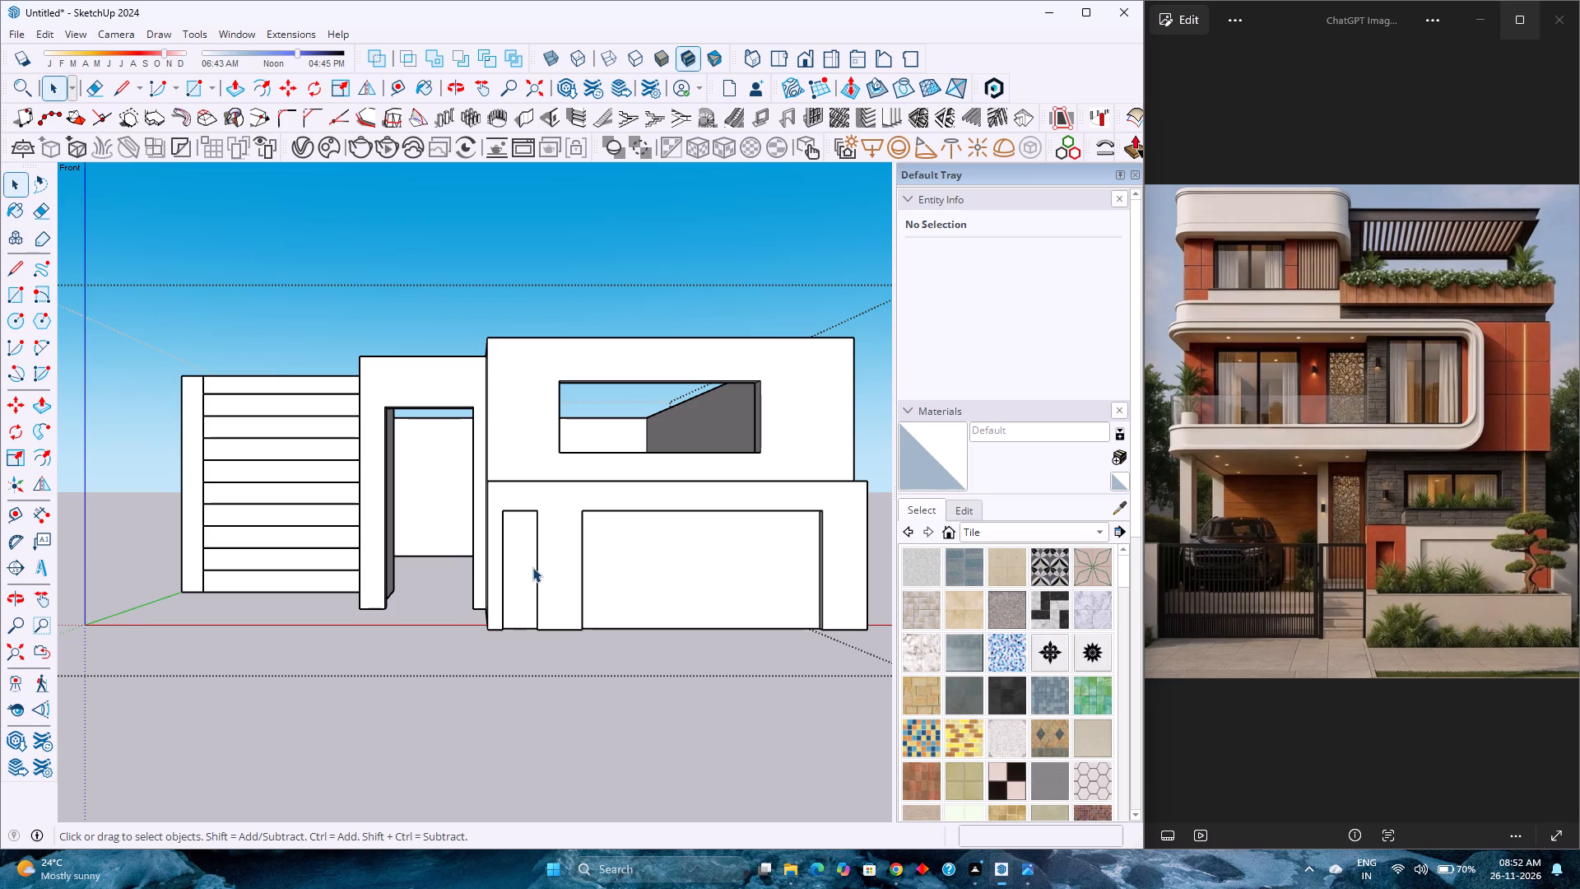
{"action": "scroll", "coordinate": [532, 576], "scroll_direction": "down", "scroll_amount": 4}
{"action": "scroll", "coordinate": [543, 604], "scroll_direction": "up", "scroll_amount": 4}
{"action": "scroll", "coordinate": [543, 604], "scroll_direction": "down", "scroll_amount": 4}
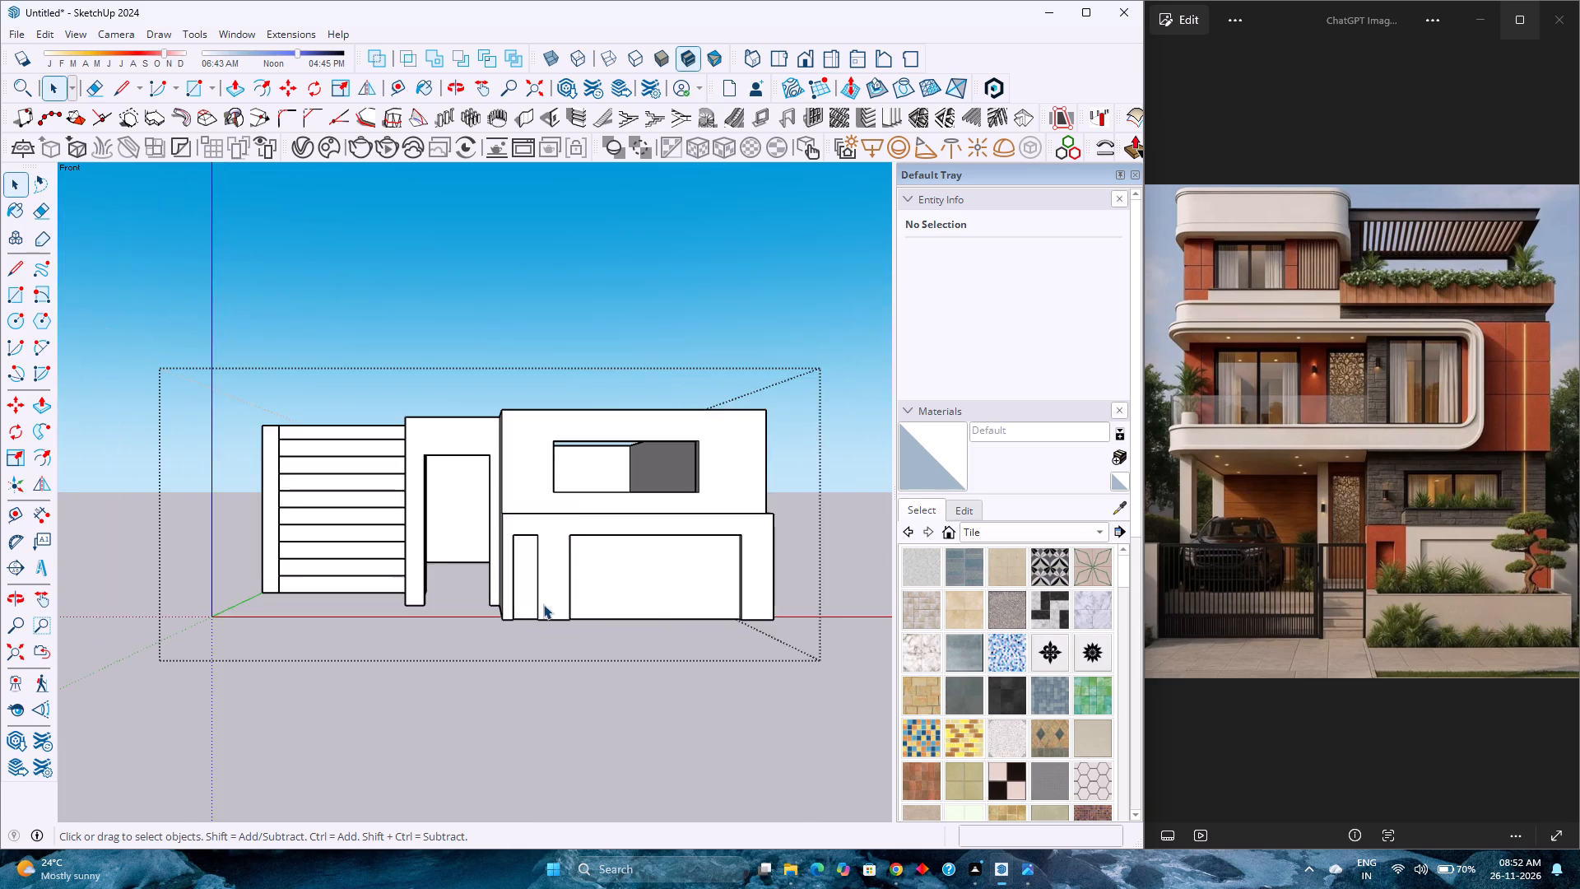
{"action": "scroll", "coordinate": [543, 604], "scroll_direction": "up", "scroll_amount": 4}
{"action": "scroll", "coordinate": [543, 605], "scroll_direction": "down", "scroll_amount": 3}
{"action": "scroll", "coordinate": [541, 617], "scroll_direction": "up", "scroll_amount": 3}
{"action": "scroll", "coordinate": [541, 618], "scroll_direction": "down", "scroll_amount": 3}
{"action": "scroll", "coordinate": [541, 622], "scroll_direction": "up", "scroll_amount": 3}
{"action": "scroll", "coordinate": [541, 622], "scroll_direction": "down", "scroll_amount": 3}
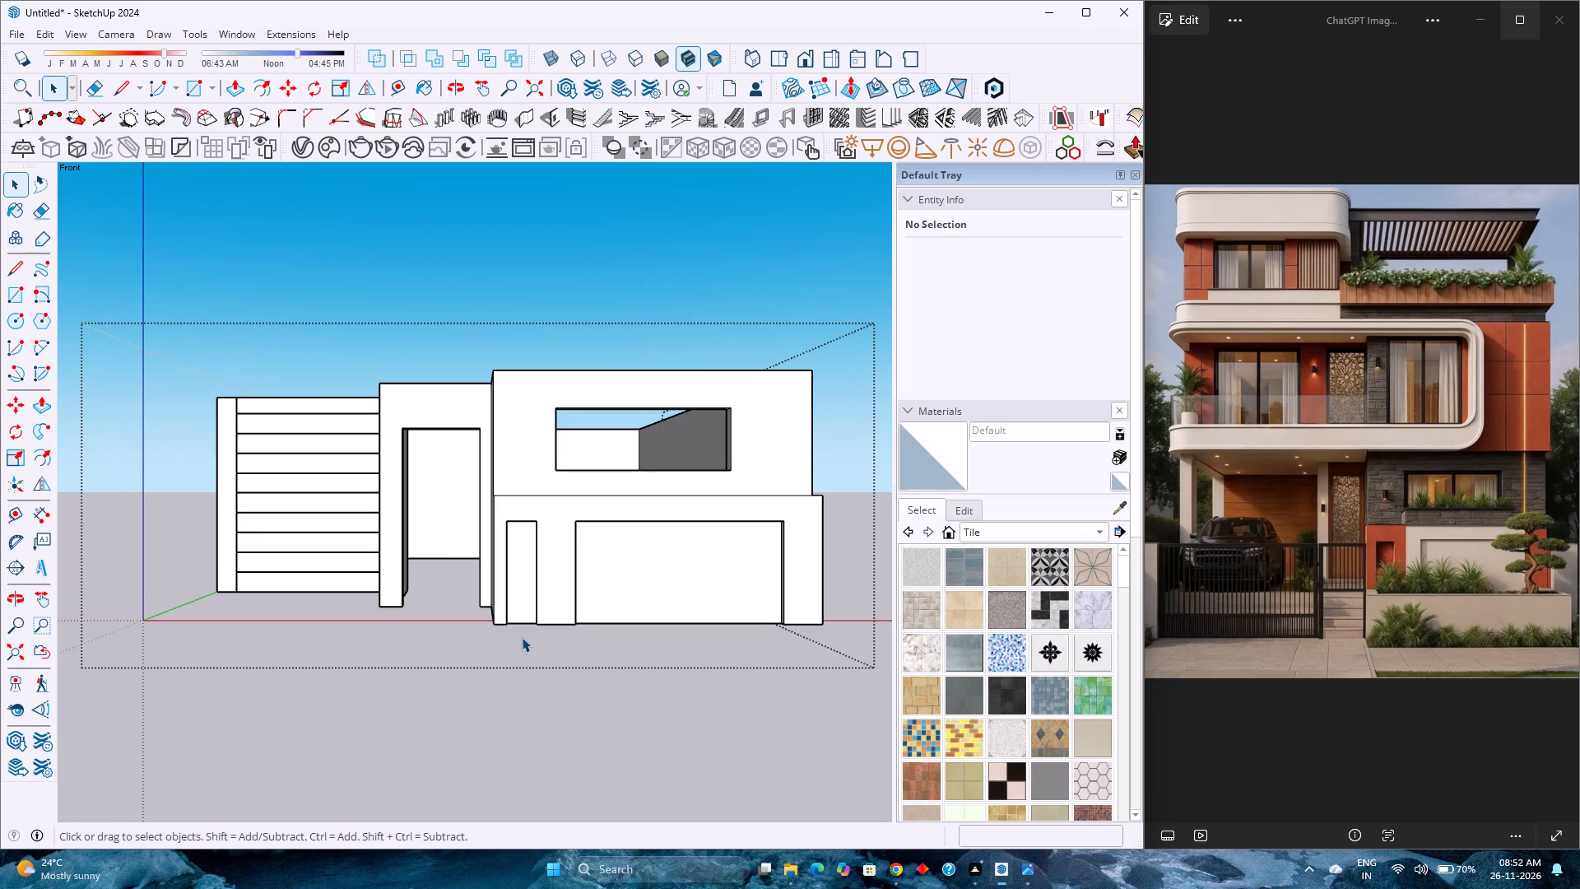
Examine the projecting wall's window opening, ledge and recessed panels from an angle above.
{"action": "scroll", "coordinate": [609, 494], "scroll_direction": "up", "scroll_amount": 3}
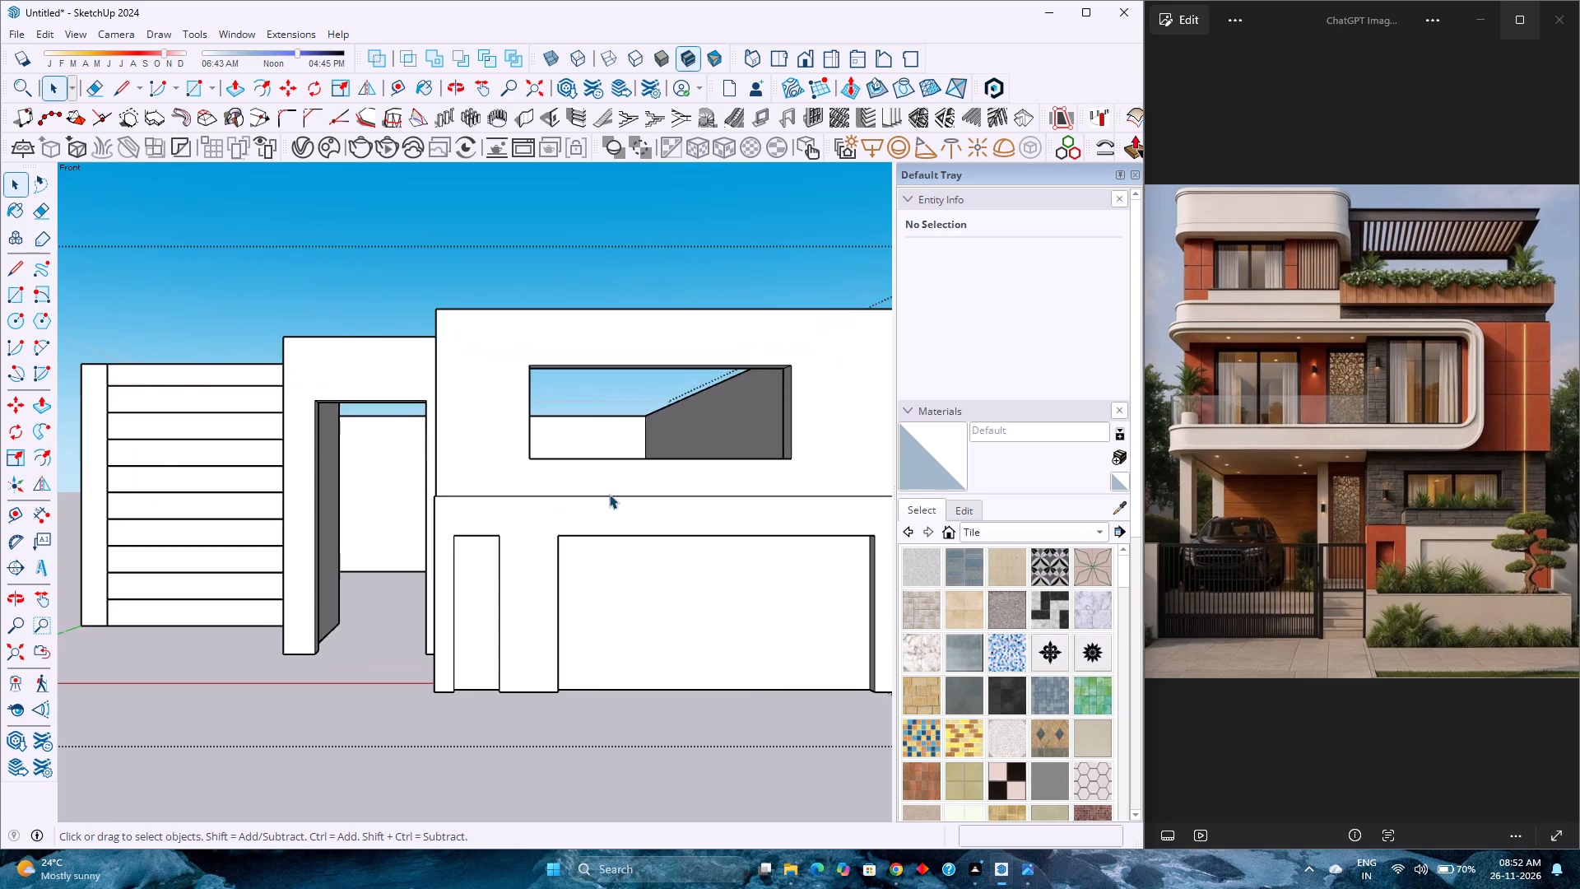
{"action": "scroll", "coordinate": [609, 494], "scroll_direction": "up", "scroll_amount": 1}
{"action": "middle_click_drag", "start_coordinate": [609, 494], "coordinate": [443, 692]}
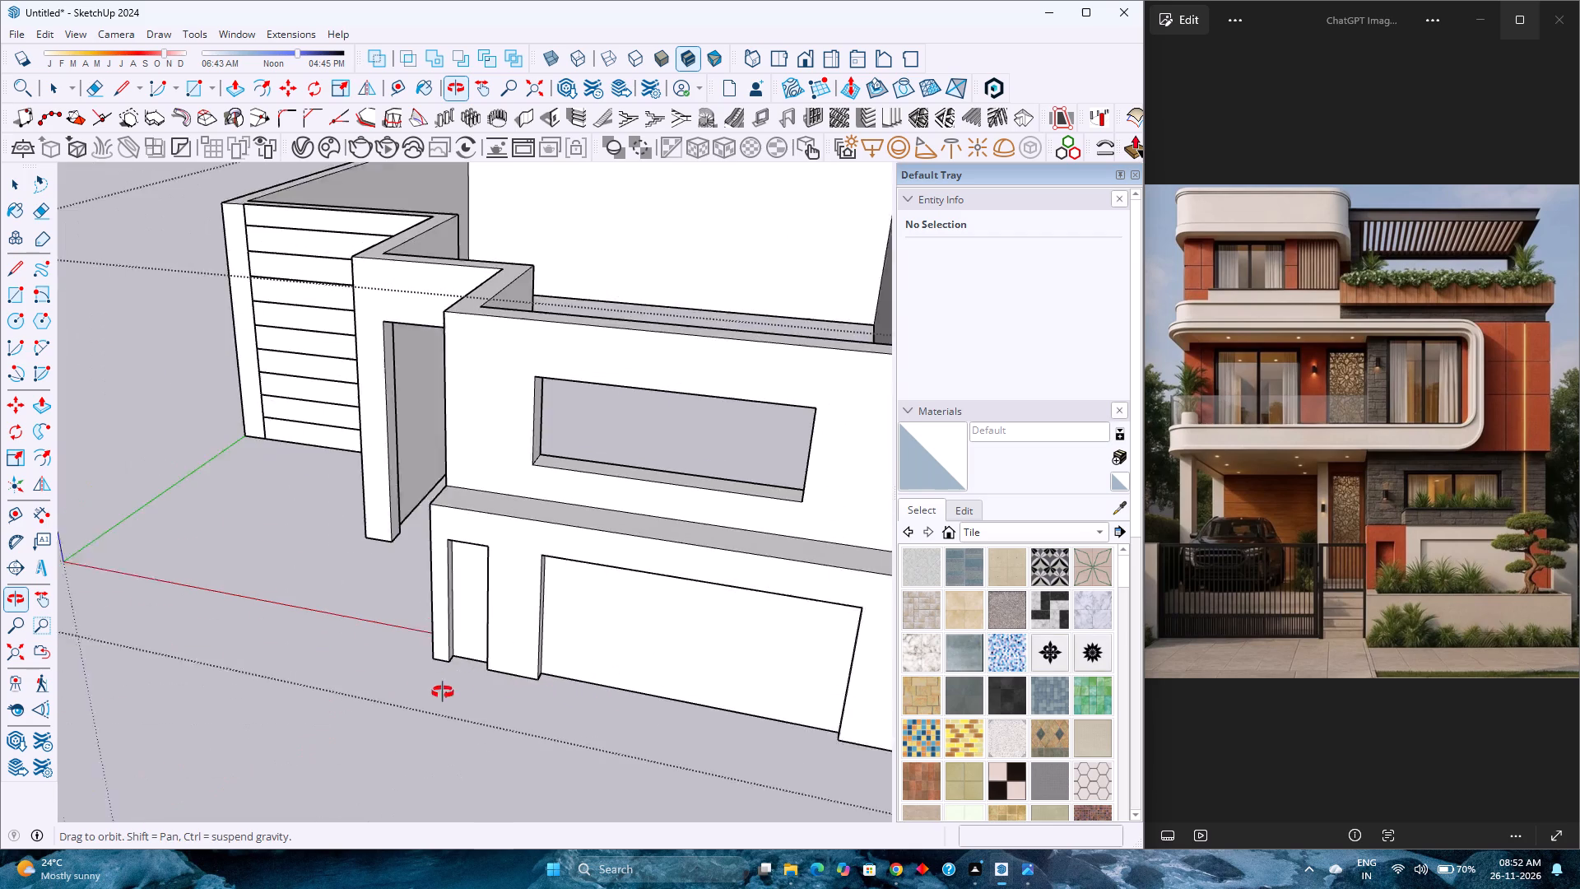
{"action": "middle_click_drag", "start_coordinate": [443, 692], "coordinate": [433, 694]}
{"action": "middle_click", "coordinate": [433, 694]}
{"action": "scroll", "coordinate": [432, 694], "scroll_direction": "down", "scroll_amount": 3}
{"action": "scroll", "coordinate": [655, 528], "scroll_direction": "up", "scroll_amount": 3}
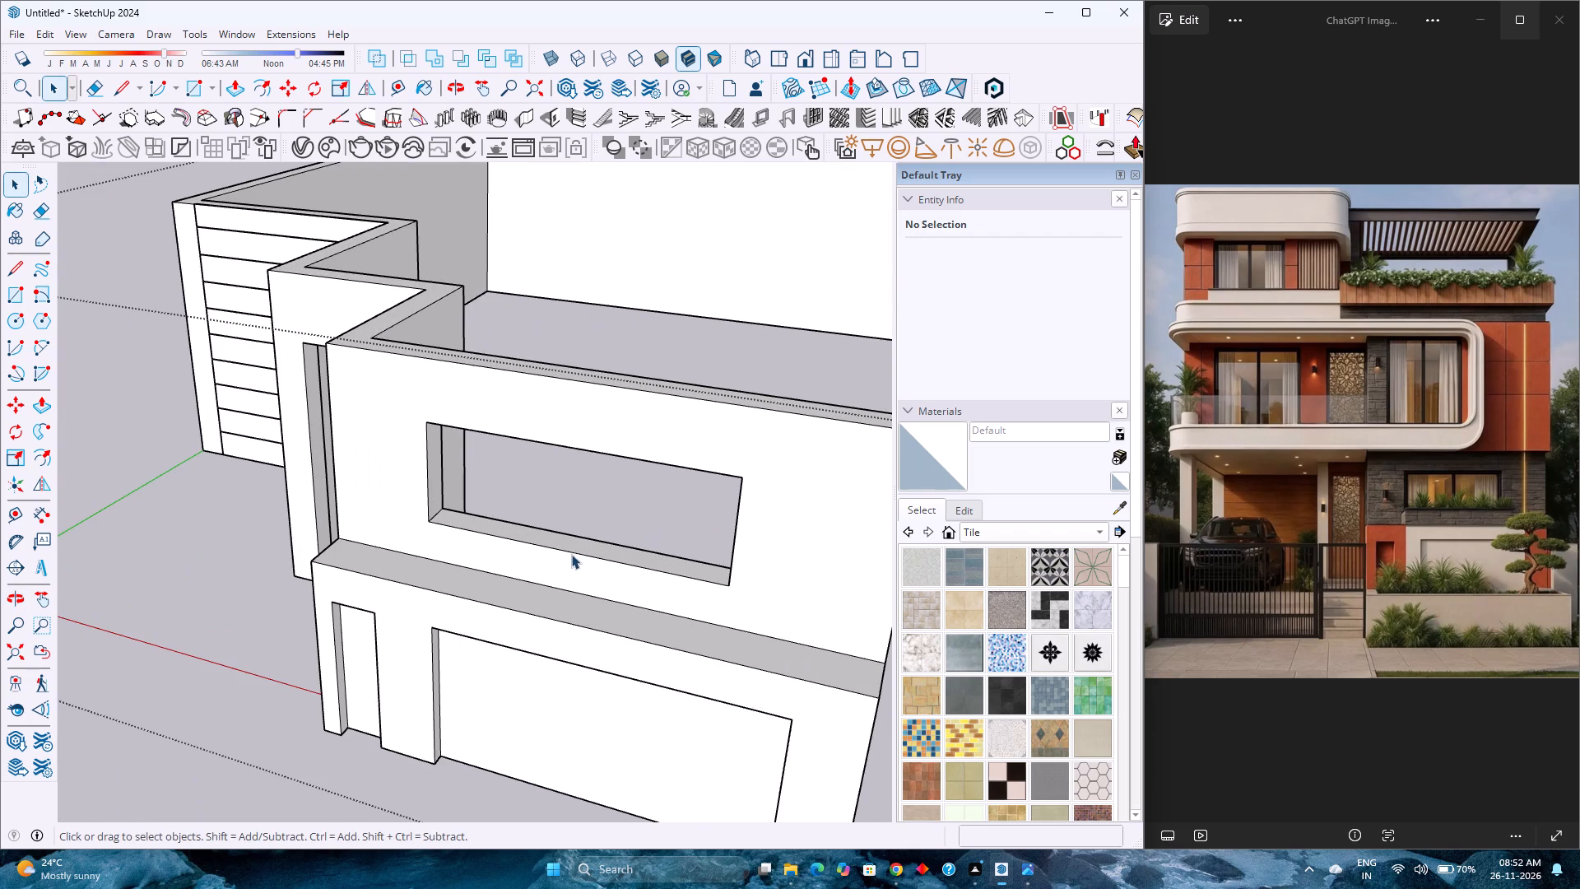
{"action": "scroll", "coordinate": [569, 556], "scroll_direction": "down", "scroll_amount": 5}
{"action": "scroll", "coordinate": [579, 562], "scroll_direction": "up", "scroll_amount": 3}
{"action": "scroll", "coordinate": [579, 562], "scroll_direction": "down", "scroll_amount": 3}
{"action": "scroll", "coordinate": [579, 562], "scroll_direction": "up", "scroll_amount": 3}
{"action": "scroll", "coordinate": [579, 562], "scroll_direction": "down", "scroll_amount": 3}
{"action": "scroll", "coordinate": [579, 562], "scroll_direction": "up", "scroll_amount": 4}
{"action": "scroll", "coordinate": [579, 562], "scroll_direction": "down", "scroll_amount": 4}
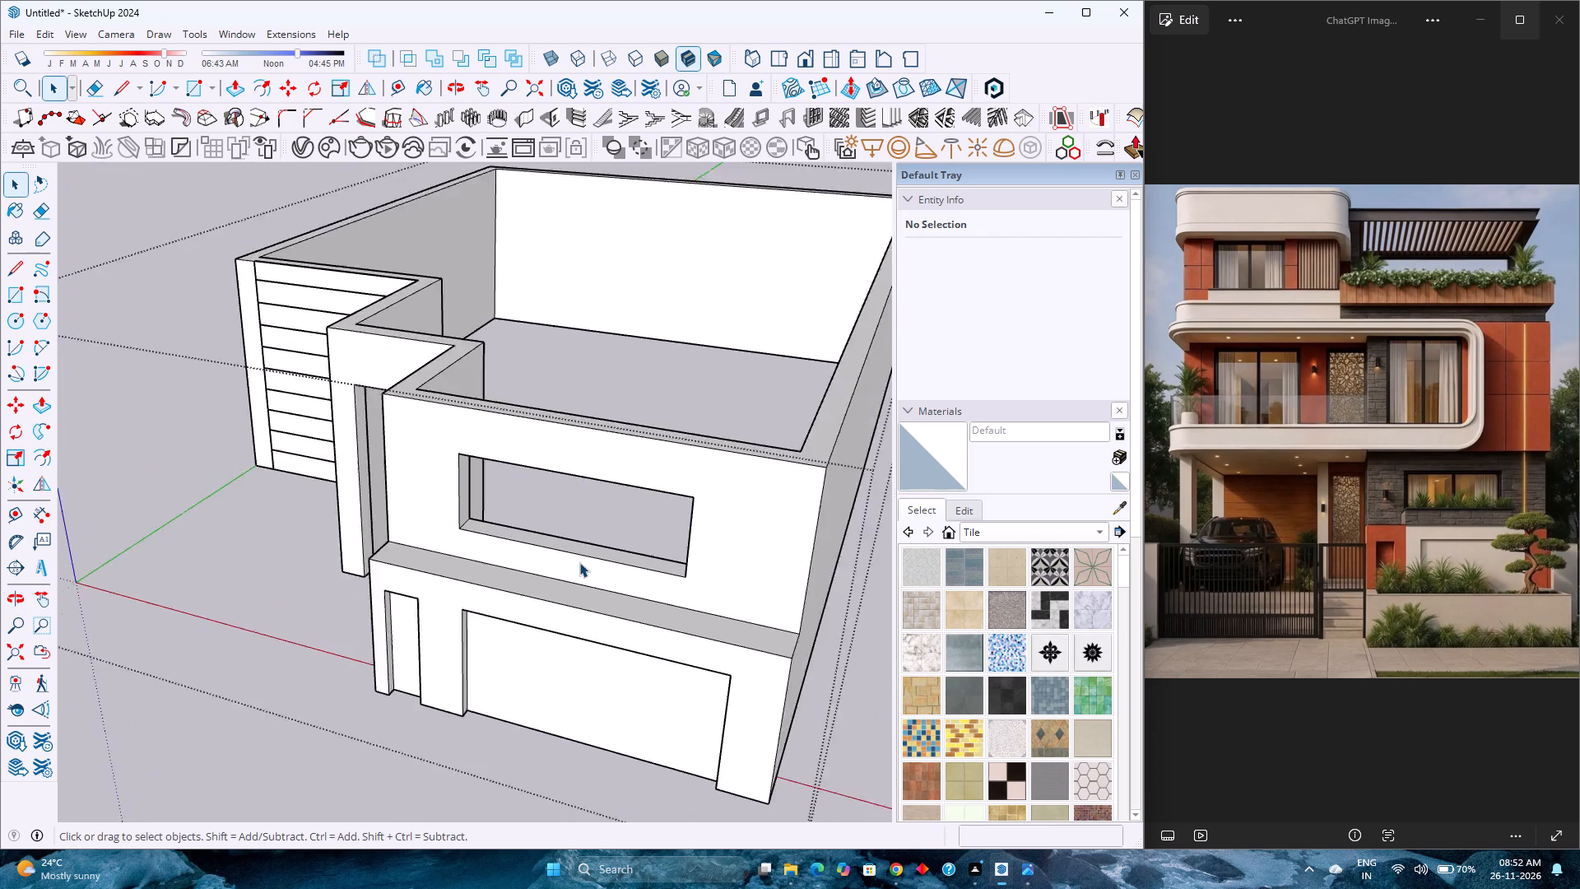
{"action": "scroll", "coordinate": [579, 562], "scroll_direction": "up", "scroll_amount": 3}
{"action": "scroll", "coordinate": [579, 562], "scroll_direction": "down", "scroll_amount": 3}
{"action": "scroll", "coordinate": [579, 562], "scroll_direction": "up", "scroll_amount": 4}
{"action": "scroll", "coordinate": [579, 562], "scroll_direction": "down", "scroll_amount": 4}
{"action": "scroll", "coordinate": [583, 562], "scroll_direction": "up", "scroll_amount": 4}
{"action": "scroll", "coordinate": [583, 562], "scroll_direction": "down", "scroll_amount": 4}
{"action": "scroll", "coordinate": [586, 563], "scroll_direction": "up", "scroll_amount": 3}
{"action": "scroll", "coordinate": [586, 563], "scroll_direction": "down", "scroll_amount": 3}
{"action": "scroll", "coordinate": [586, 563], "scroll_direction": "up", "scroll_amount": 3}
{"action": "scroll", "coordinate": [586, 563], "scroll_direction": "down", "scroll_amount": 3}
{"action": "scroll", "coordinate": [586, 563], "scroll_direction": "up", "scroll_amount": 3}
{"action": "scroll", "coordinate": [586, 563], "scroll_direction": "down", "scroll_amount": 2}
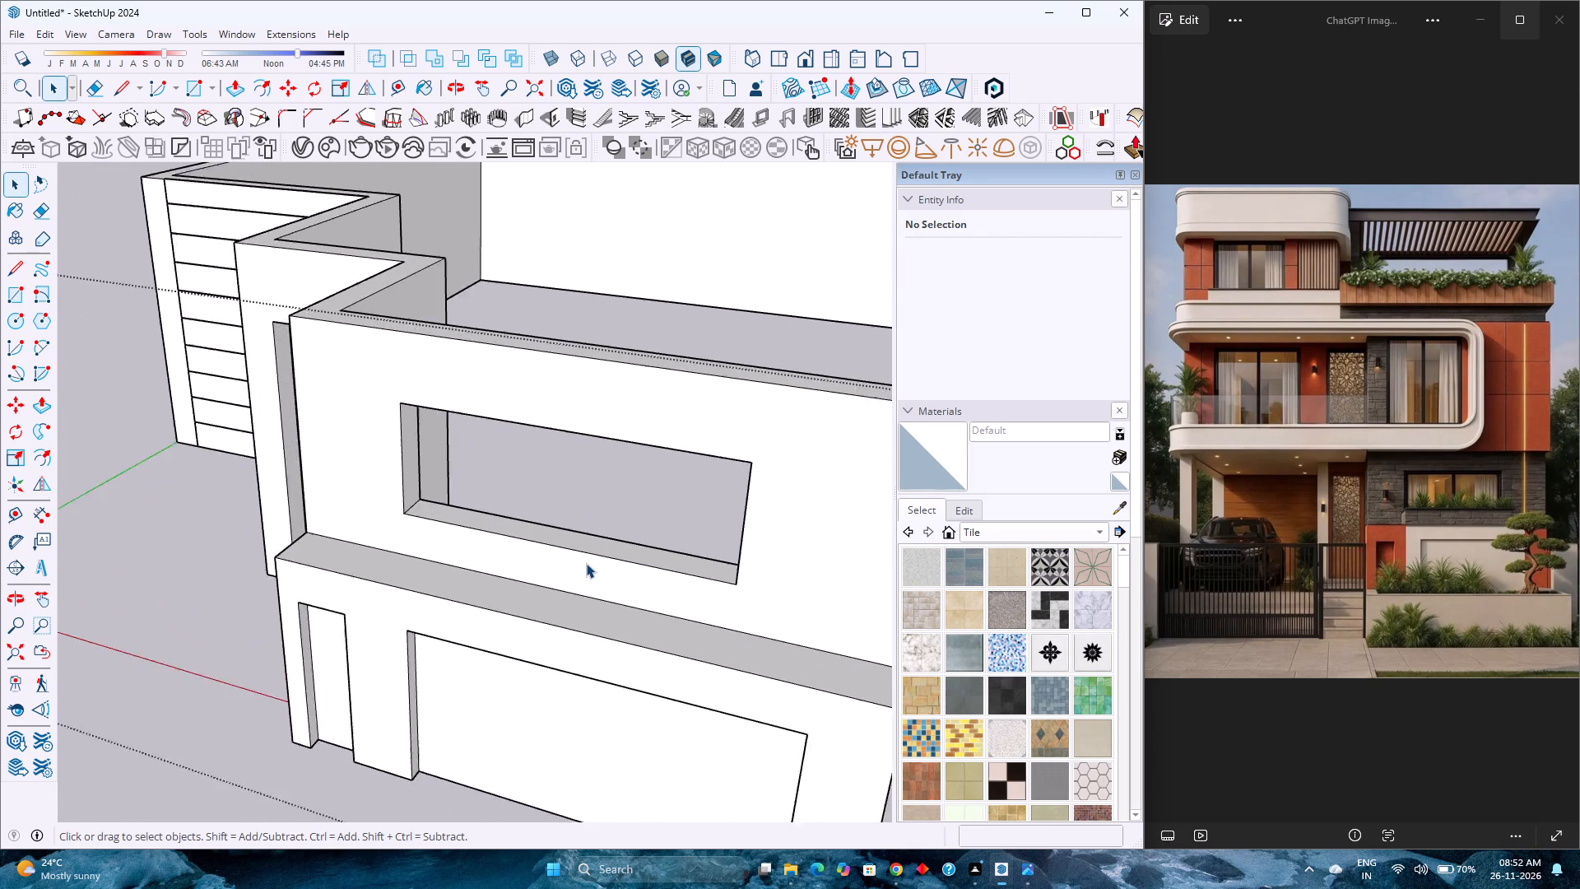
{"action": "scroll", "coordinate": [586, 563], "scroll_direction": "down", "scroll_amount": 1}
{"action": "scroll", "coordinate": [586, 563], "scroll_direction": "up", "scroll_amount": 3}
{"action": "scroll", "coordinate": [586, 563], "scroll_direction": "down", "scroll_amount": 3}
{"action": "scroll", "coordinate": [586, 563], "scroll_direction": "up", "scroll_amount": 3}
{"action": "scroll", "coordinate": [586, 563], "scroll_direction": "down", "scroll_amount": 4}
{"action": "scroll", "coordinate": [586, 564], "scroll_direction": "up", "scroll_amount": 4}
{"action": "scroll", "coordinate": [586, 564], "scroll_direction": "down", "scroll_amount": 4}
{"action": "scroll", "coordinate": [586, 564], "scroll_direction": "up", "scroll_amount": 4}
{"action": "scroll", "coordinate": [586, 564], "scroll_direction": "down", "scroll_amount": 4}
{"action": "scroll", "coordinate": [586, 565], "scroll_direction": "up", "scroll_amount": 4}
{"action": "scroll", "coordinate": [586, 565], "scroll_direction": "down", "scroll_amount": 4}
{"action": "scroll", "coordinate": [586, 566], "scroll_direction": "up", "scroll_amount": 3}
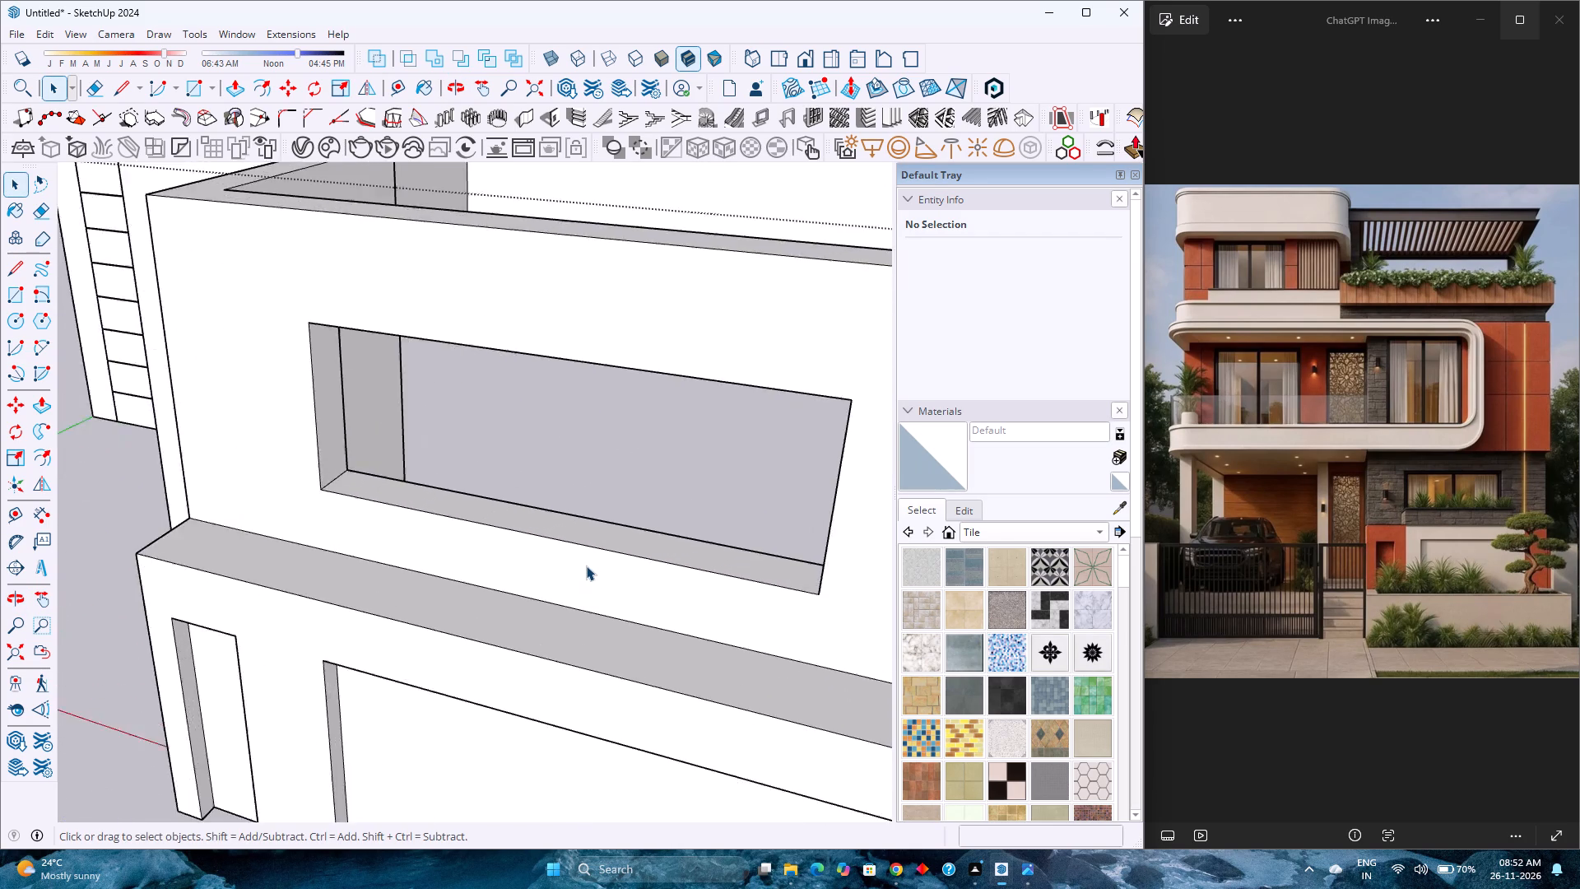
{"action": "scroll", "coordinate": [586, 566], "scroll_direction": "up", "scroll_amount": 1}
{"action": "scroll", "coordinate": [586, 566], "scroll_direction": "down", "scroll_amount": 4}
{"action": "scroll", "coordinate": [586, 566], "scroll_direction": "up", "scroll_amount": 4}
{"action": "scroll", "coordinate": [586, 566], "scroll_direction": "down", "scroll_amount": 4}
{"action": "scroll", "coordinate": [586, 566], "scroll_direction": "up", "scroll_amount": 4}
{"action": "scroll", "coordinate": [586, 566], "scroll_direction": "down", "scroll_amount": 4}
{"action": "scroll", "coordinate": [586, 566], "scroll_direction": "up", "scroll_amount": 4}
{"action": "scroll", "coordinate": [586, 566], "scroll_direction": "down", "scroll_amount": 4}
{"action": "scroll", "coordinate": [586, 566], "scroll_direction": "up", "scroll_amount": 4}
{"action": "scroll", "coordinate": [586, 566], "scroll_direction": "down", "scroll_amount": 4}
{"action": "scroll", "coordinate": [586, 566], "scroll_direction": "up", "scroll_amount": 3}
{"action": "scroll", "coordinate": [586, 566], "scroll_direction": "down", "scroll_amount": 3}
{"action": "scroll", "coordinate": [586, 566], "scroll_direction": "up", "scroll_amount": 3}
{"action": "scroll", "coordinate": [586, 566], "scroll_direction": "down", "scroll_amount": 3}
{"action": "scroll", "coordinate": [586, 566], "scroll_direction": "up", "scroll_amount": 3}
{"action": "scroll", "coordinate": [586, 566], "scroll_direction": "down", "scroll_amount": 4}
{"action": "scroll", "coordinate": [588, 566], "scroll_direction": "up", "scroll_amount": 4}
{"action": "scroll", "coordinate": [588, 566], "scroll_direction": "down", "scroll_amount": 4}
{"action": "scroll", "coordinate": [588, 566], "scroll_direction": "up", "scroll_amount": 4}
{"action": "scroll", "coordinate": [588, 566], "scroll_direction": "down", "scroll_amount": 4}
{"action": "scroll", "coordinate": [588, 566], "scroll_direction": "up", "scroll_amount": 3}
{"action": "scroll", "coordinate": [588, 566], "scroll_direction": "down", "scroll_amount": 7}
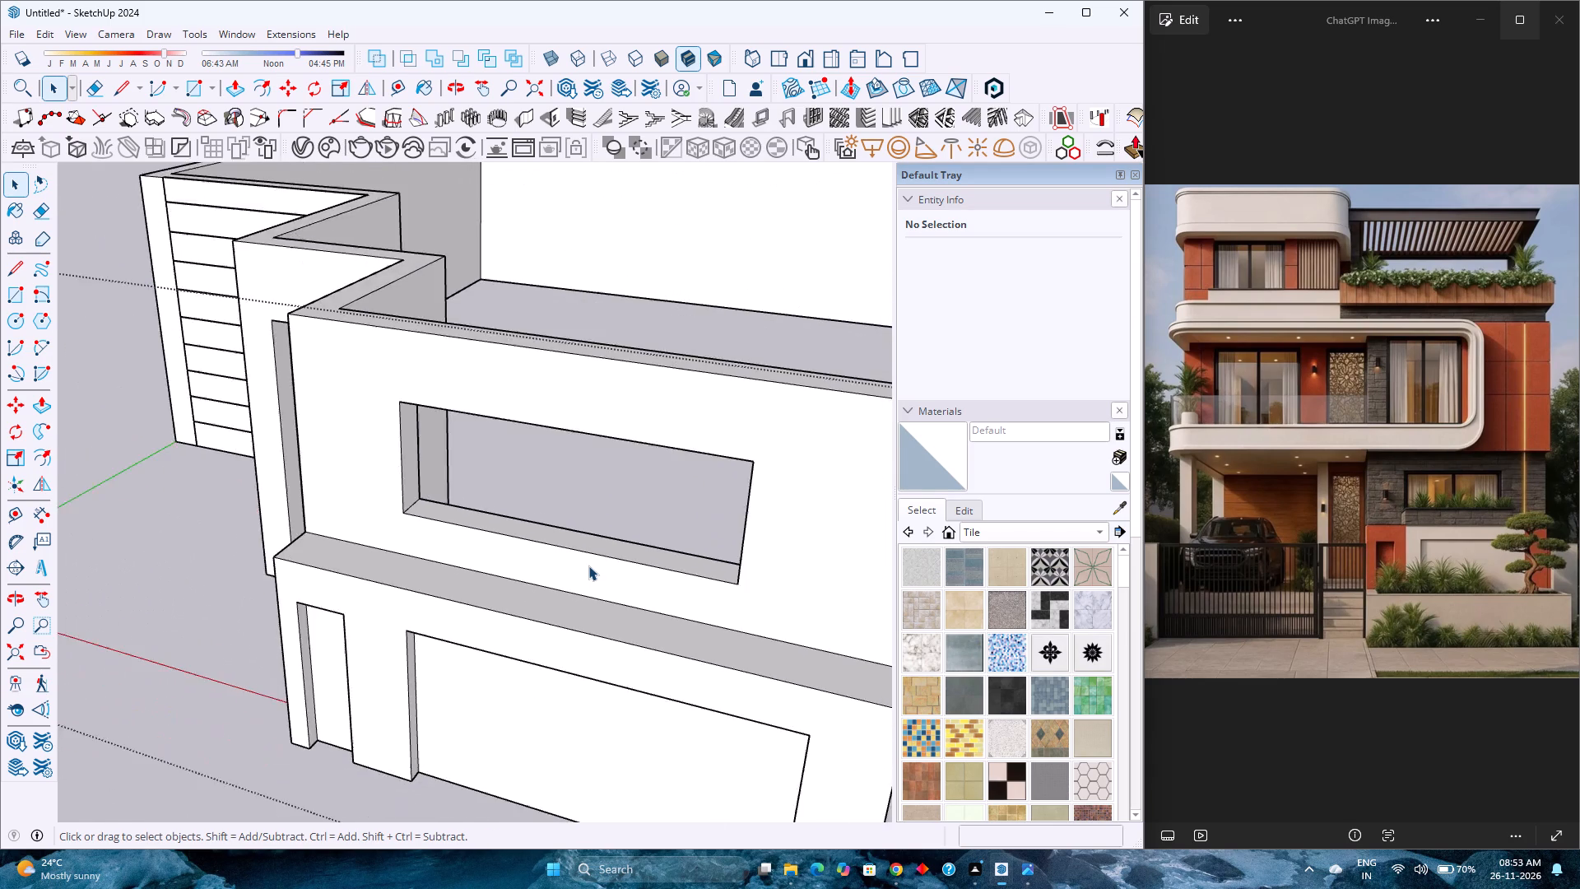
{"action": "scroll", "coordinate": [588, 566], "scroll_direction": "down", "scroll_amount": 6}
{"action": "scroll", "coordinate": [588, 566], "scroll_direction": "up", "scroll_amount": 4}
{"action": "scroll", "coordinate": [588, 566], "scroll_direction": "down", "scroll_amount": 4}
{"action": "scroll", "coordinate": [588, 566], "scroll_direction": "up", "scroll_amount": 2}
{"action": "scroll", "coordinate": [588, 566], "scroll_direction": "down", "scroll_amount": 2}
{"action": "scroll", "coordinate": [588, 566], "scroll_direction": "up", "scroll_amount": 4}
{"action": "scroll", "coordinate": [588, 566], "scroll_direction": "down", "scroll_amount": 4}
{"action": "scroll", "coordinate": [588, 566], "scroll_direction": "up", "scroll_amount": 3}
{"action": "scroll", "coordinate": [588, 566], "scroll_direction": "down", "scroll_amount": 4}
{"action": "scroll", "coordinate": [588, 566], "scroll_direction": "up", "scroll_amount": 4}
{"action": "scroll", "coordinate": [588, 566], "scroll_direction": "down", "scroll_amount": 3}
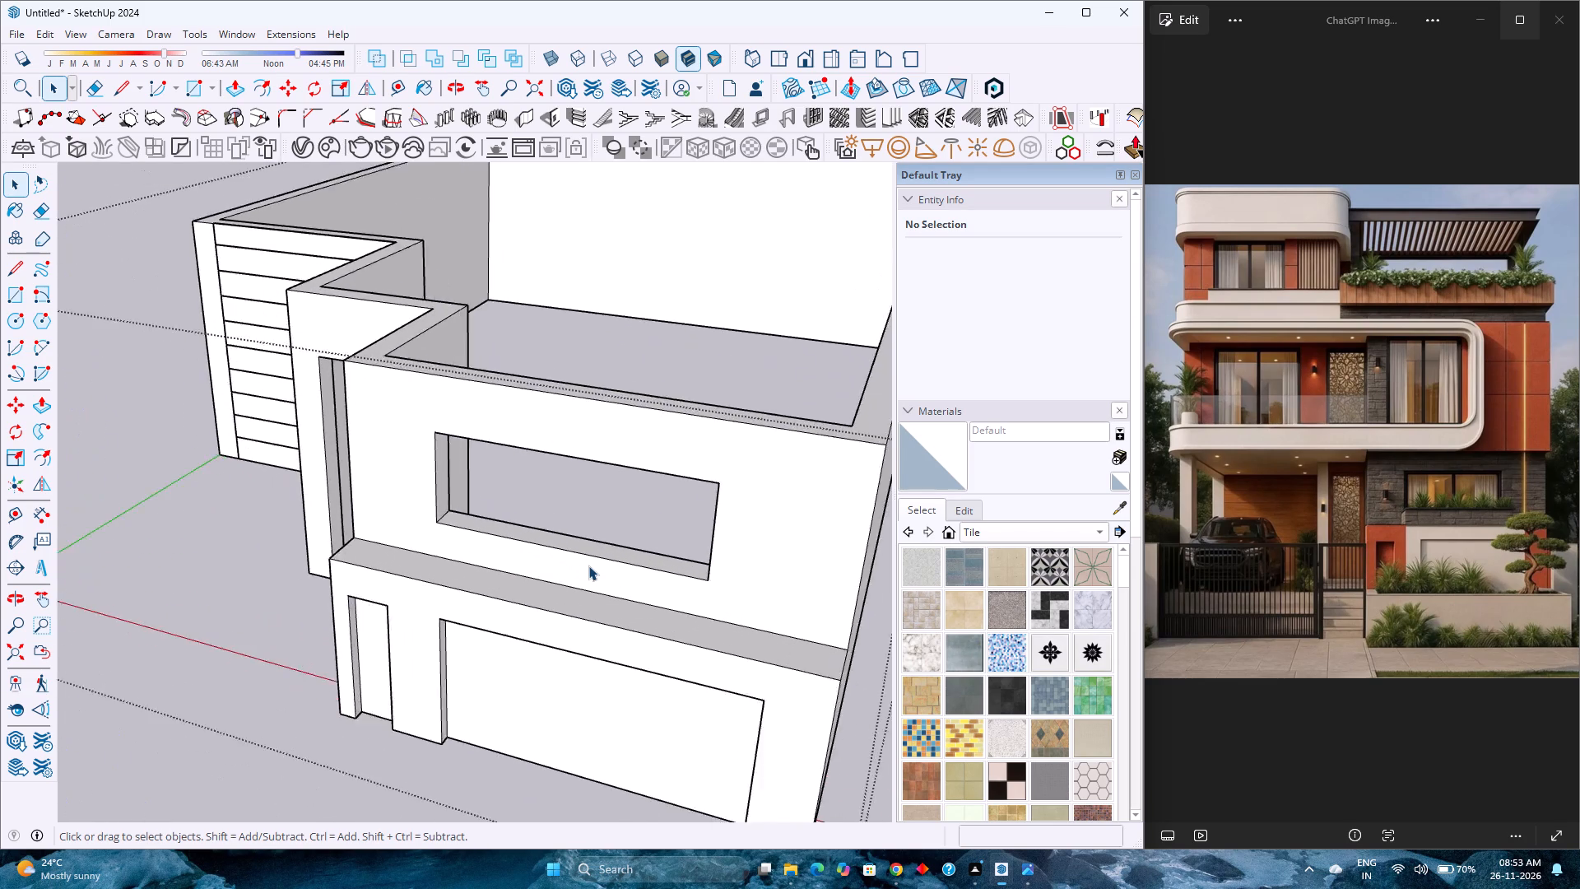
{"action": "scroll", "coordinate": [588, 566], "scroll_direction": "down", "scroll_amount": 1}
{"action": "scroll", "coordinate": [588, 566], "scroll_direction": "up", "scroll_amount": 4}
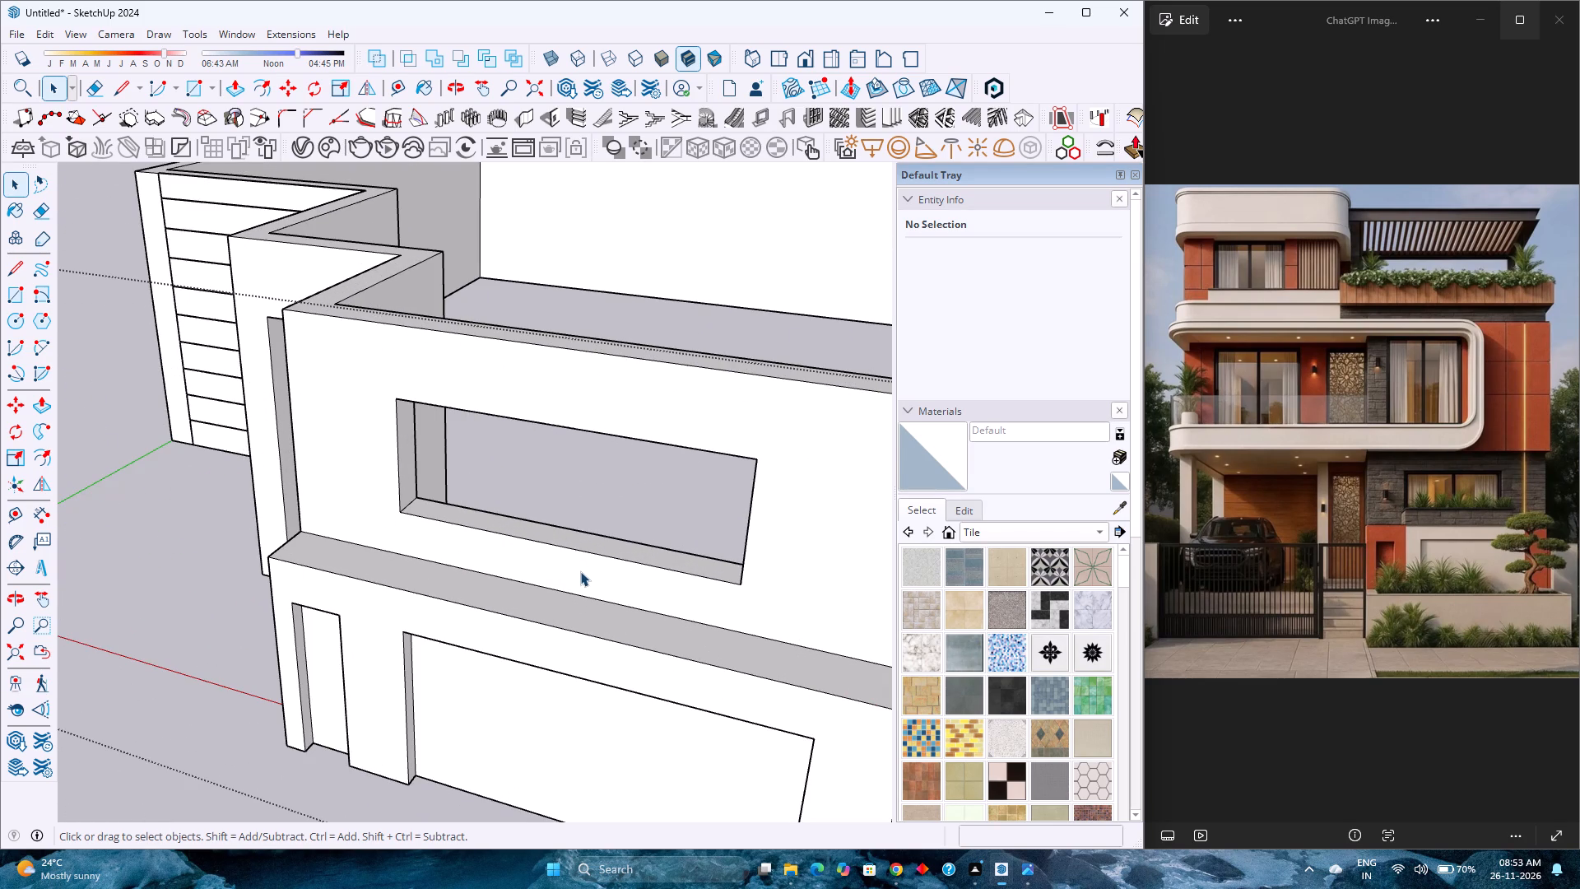
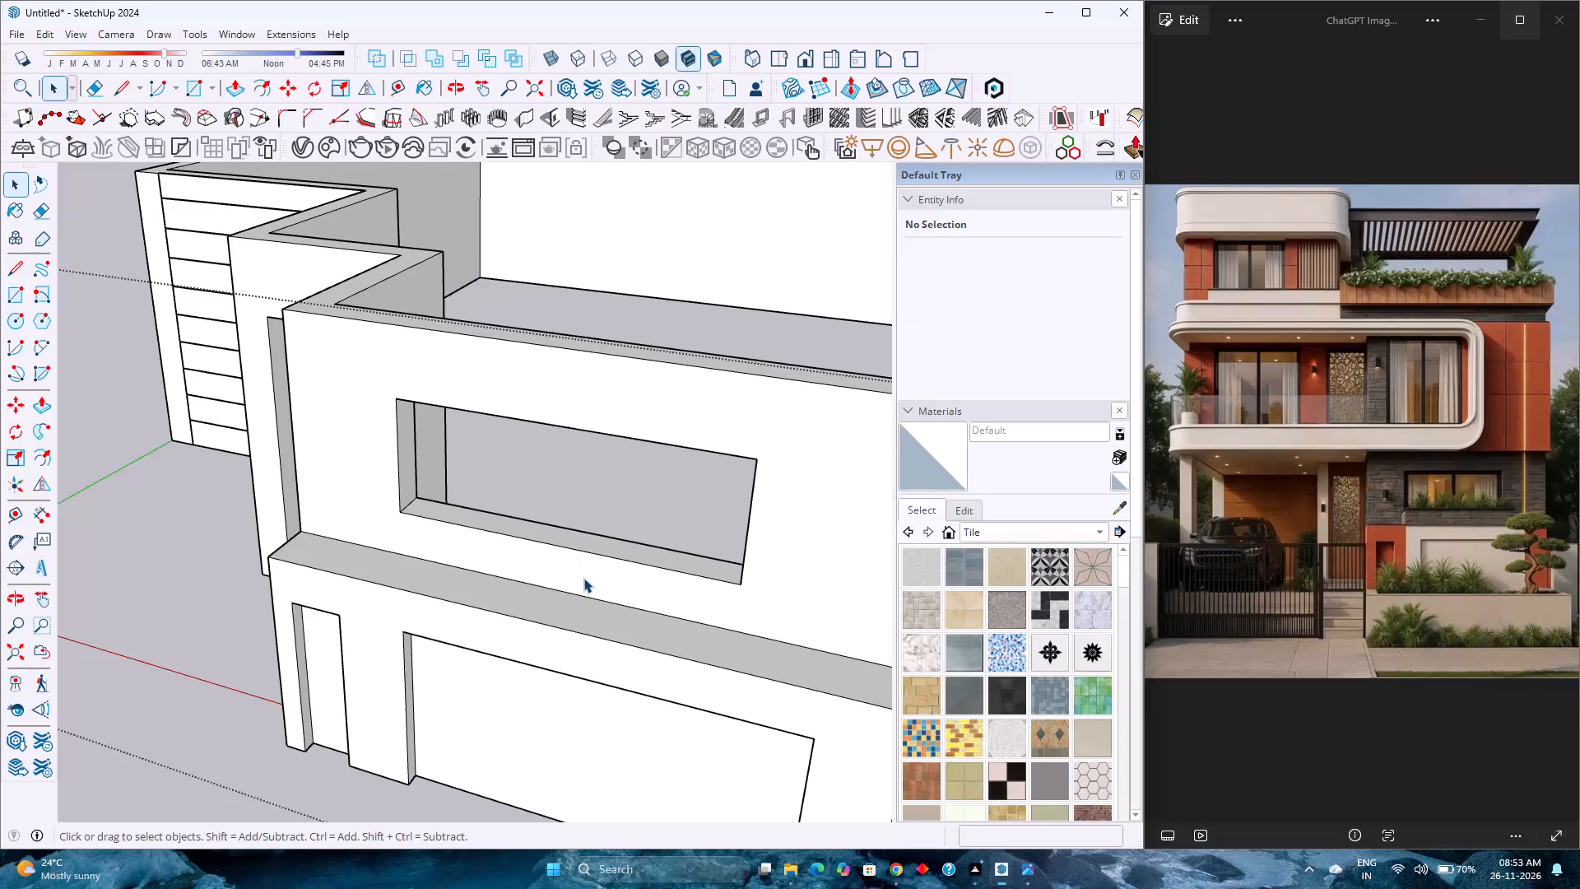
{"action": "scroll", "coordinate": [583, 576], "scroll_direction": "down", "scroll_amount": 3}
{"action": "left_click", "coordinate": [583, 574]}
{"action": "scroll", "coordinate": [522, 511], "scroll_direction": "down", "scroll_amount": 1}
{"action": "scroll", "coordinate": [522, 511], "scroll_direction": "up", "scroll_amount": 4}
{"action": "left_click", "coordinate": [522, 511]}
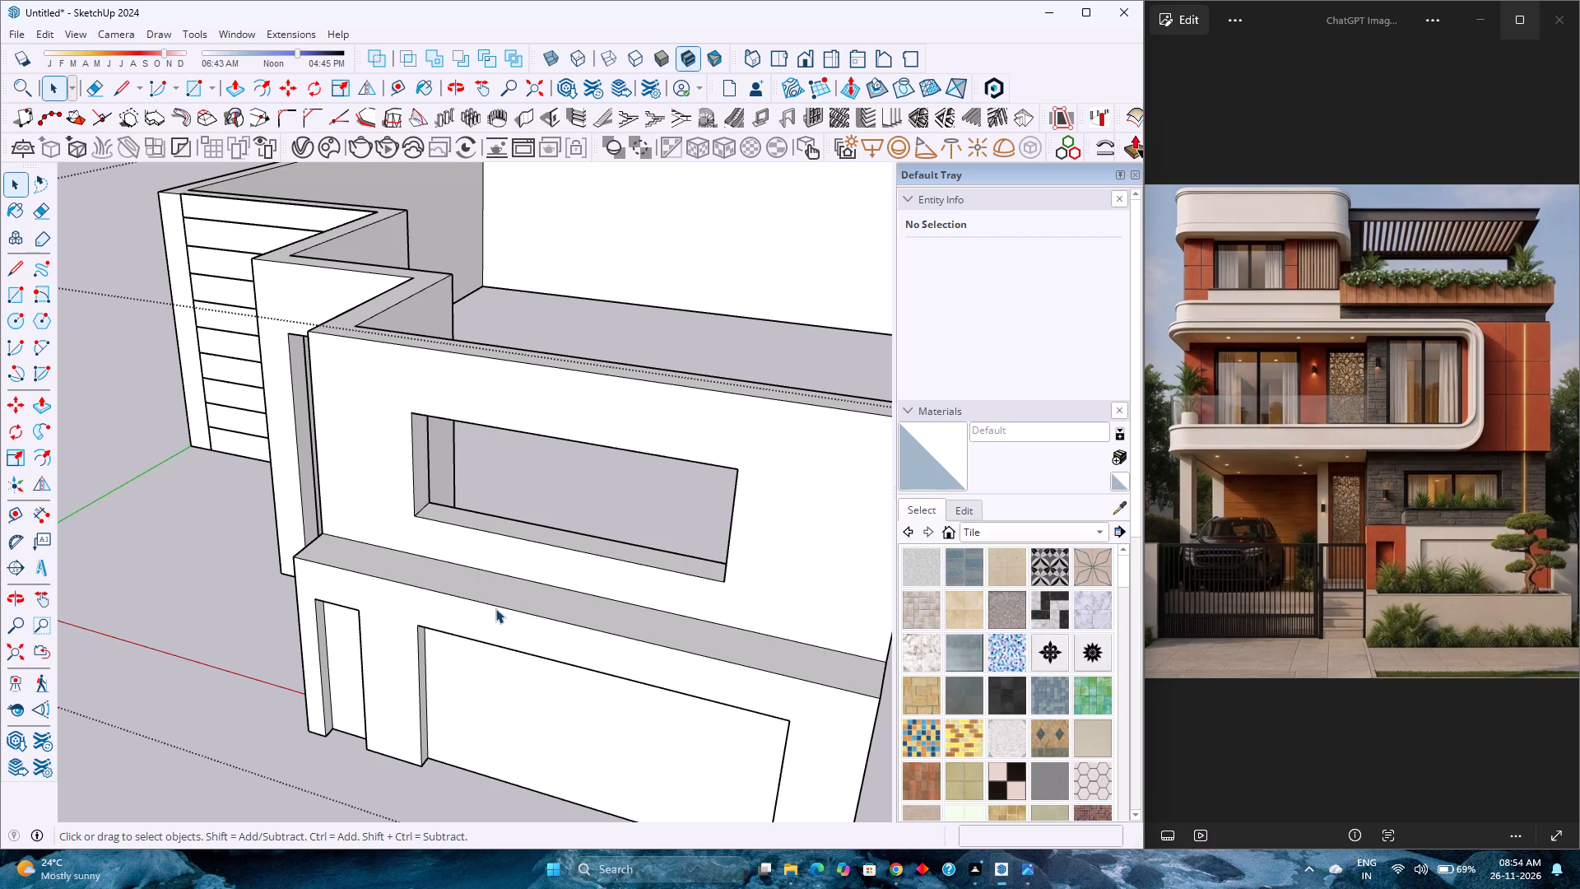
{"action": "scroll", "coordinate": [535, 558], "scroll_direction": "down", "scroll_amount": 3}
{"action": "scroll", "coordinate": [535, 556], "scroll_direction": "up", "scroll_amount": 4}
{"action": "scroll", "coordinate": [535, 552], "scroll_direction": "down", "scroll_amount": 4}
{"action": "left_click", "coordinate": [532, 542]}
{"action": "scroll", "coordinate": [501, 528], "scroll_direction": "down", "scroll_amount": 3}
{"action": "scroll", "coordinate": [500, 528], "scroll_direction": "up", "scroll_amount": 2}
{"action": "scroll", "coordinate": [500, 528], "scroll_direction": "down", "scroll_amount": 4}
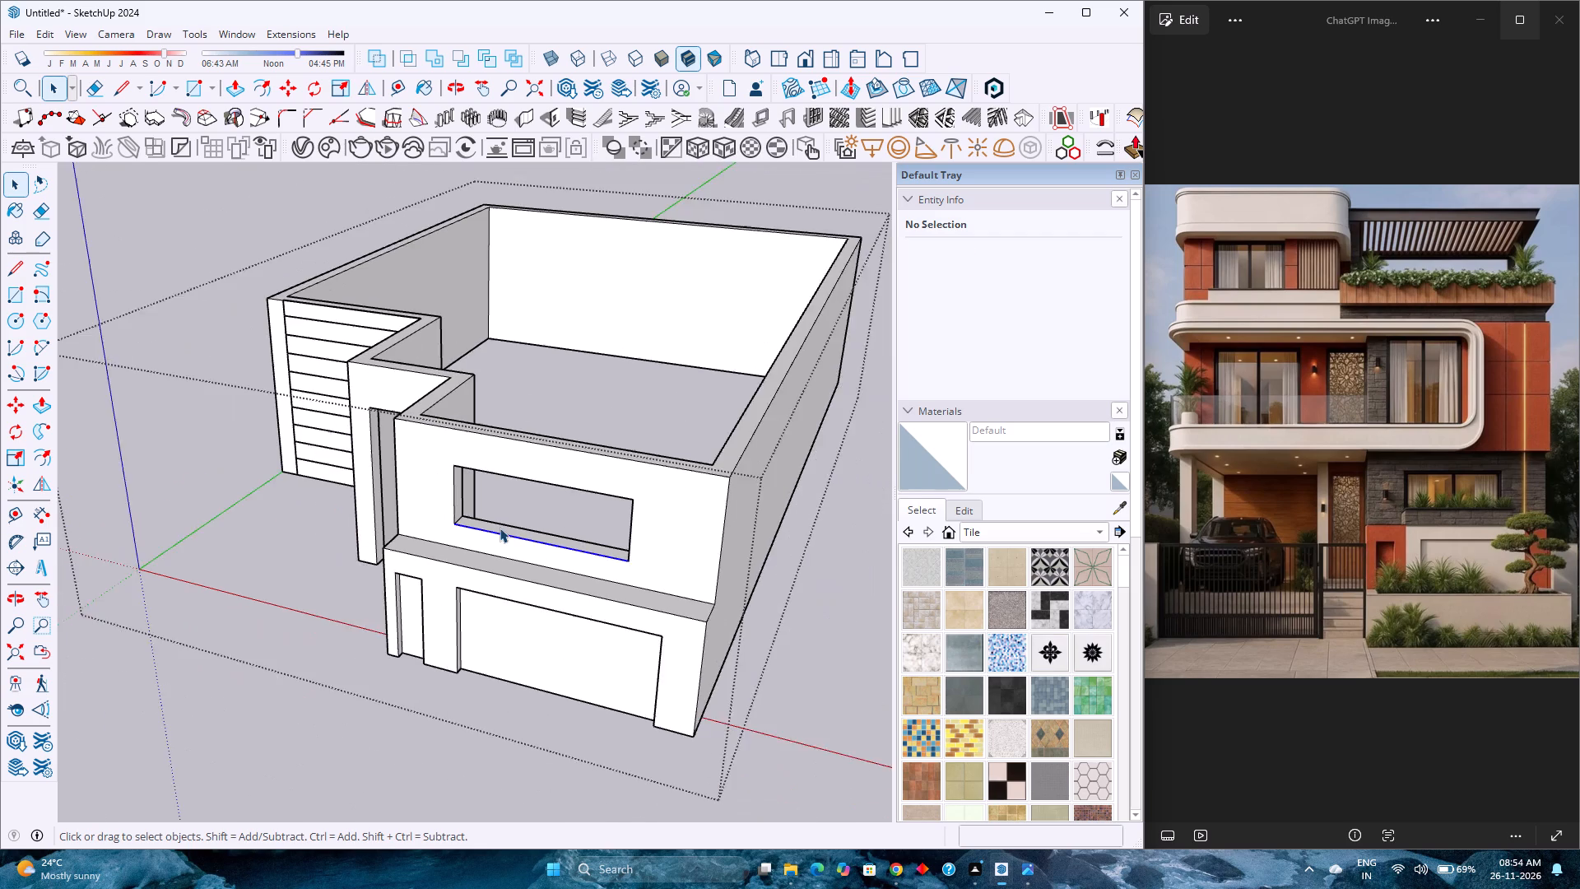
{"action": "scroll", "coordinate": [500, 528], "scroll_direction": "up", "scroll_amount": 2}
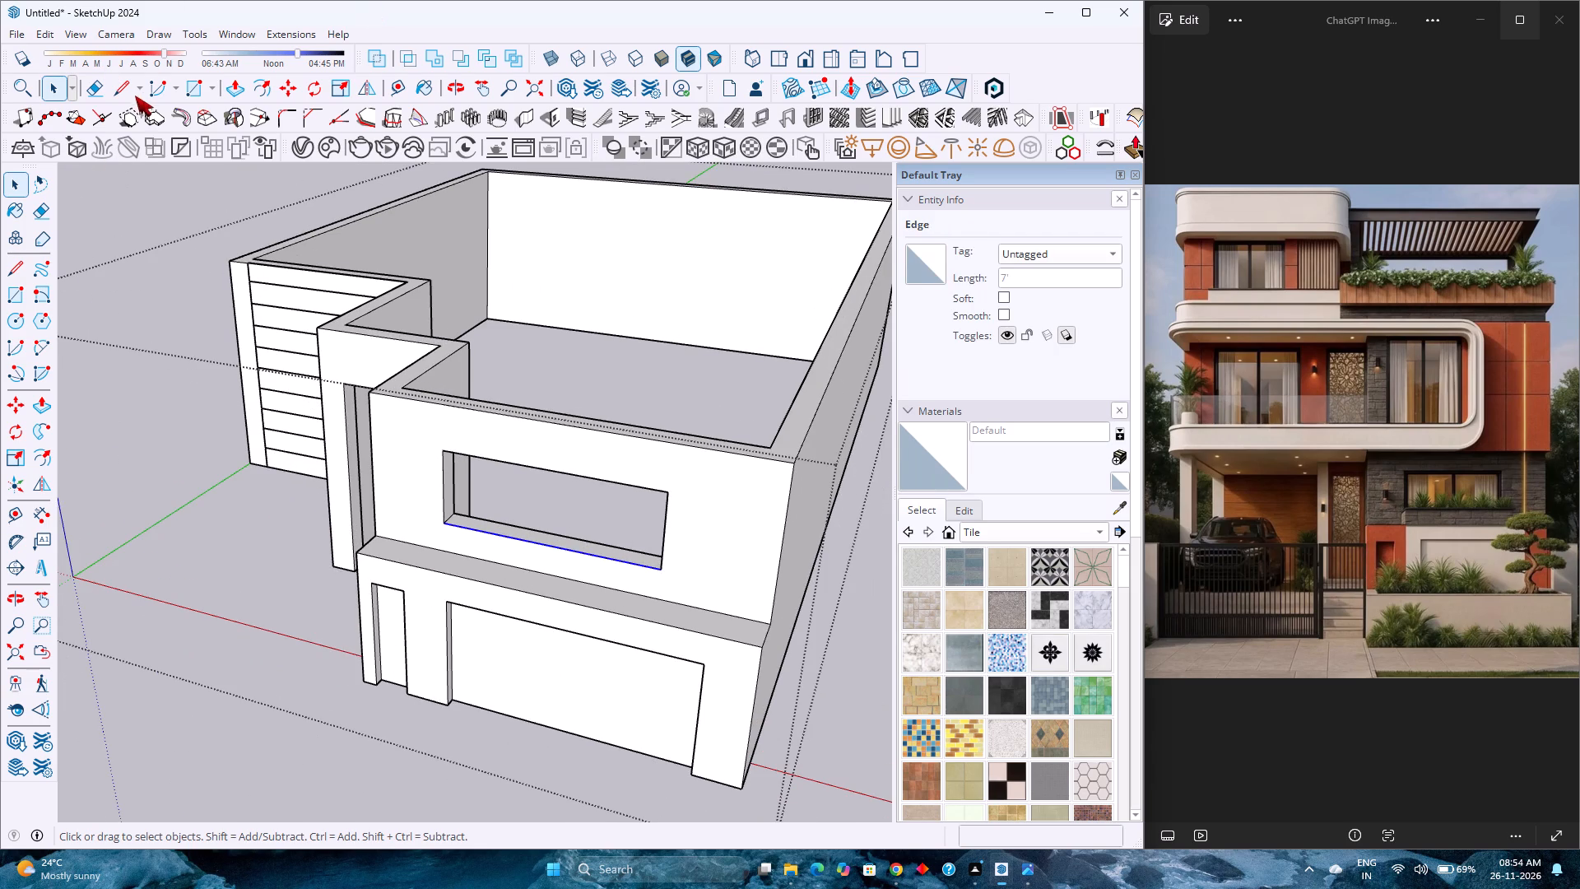
Close the projecting wall's window opening with a face by tracing a line up its 2' 6" side edge.
{"action": "left_click", "coordinate": [123, 87]}
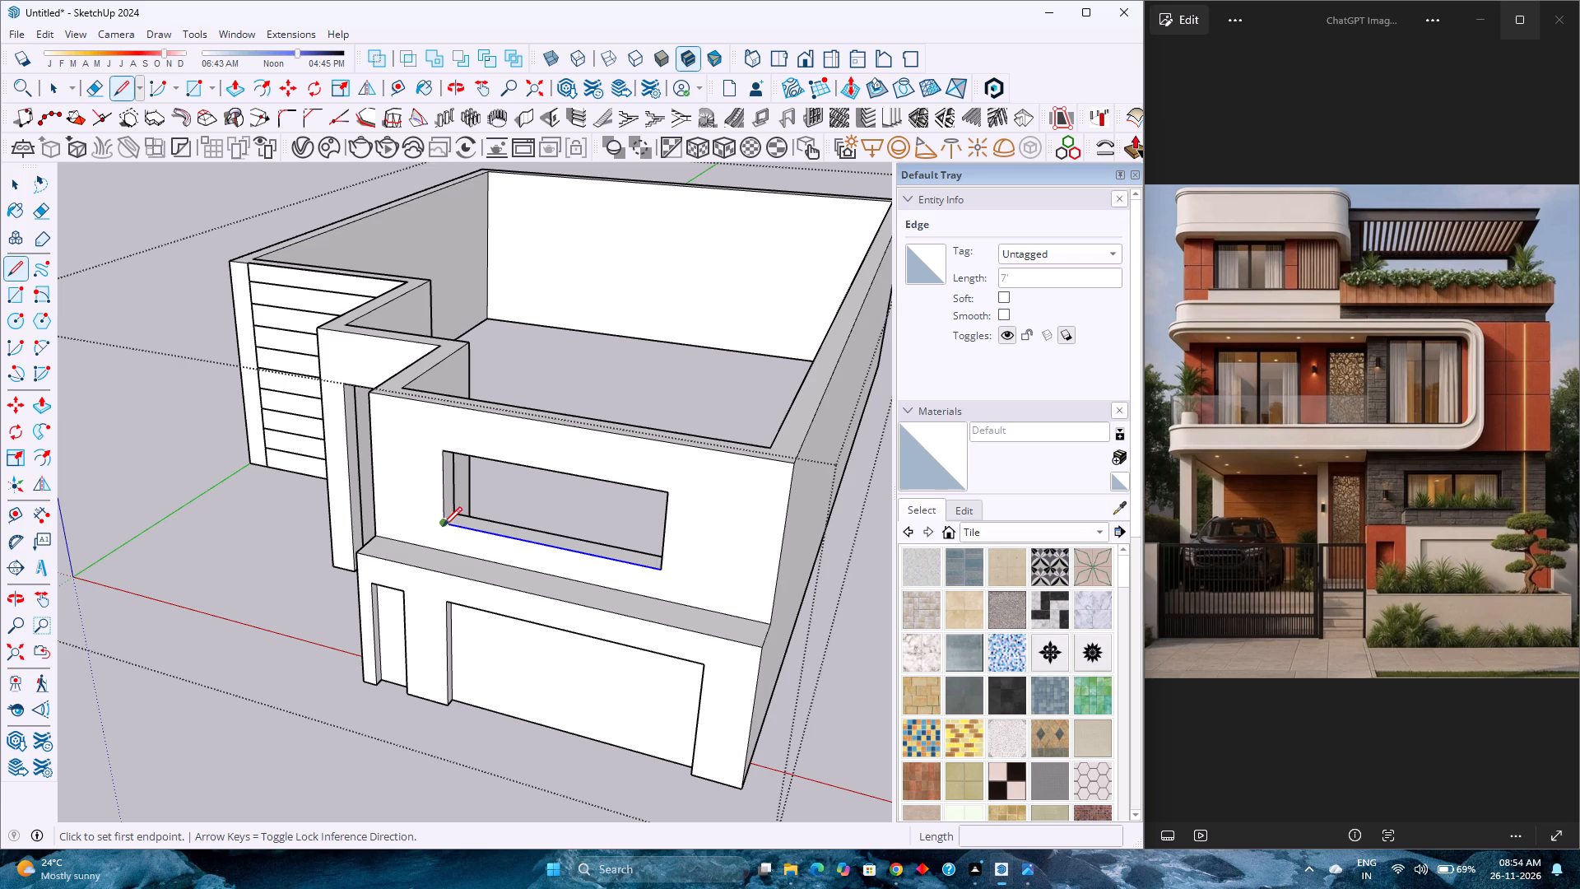
{"action": "left_click", "coordinate": [443, 526]}
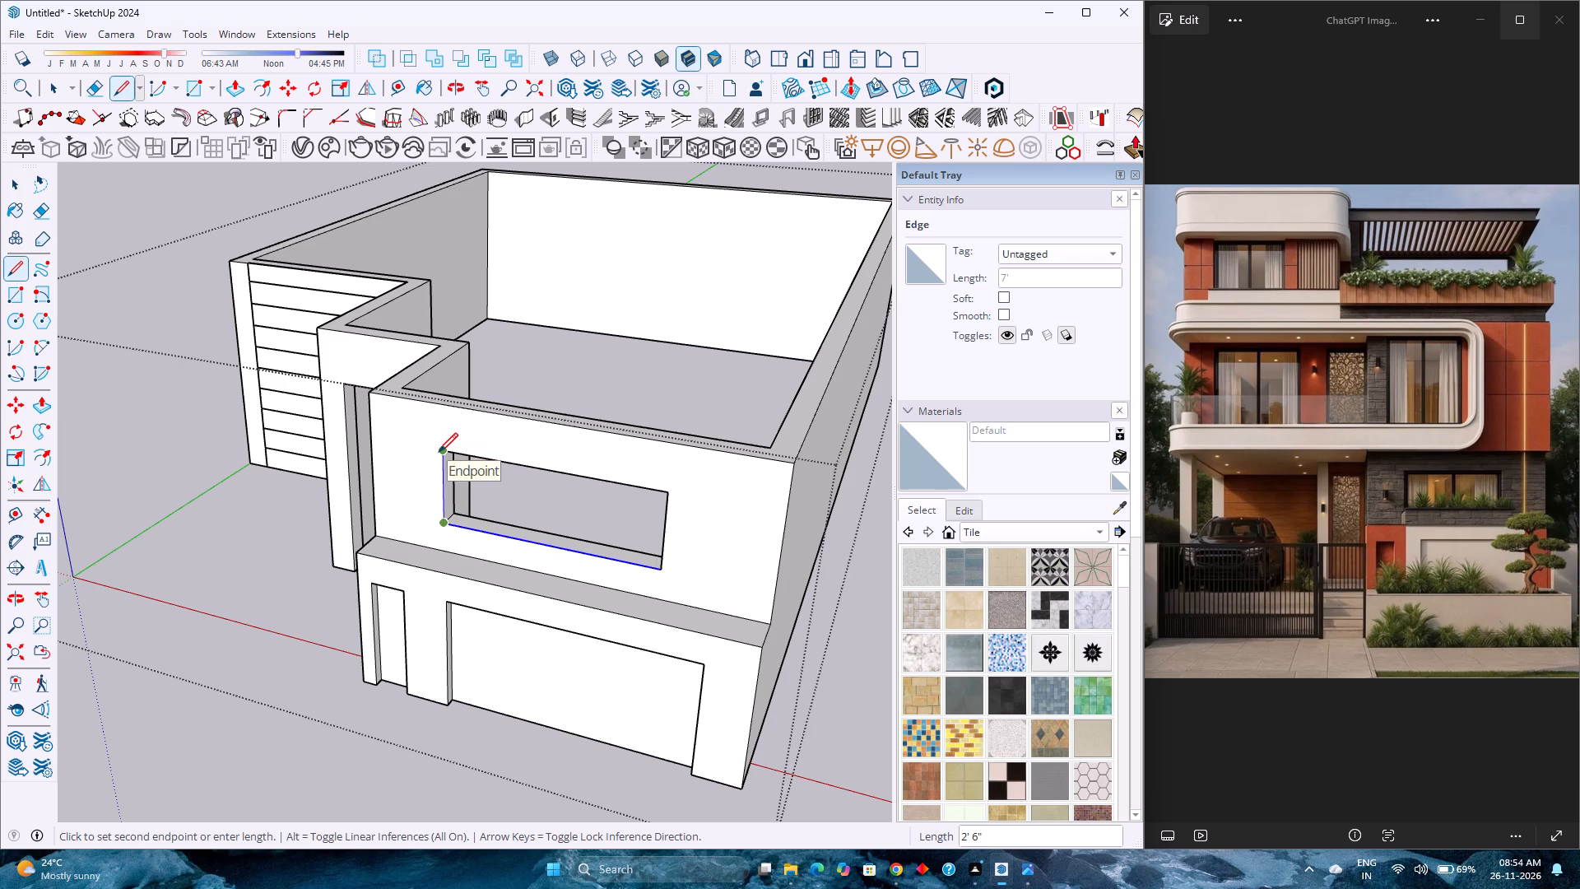
{"action": "left_click", "coordinate": [439, 452]}
{"action": "scroll", "coordinate": [457, 482], "scroll_direction": "up", "scroll_amount": 4}
{"action": "scroll", "coordinate": [461, 496], "scroll_direction": "down", "scroll_amount": 2}
{"action": "scroll", "coordinate": [464, 503], "scroll_direction": "up", "scroll_amount": 1}
Make a group from the window opening's face and its bounding edges.
{"action": "key", "text": "space"}
{"action": "double_click", "coordinate": [494, 490]}
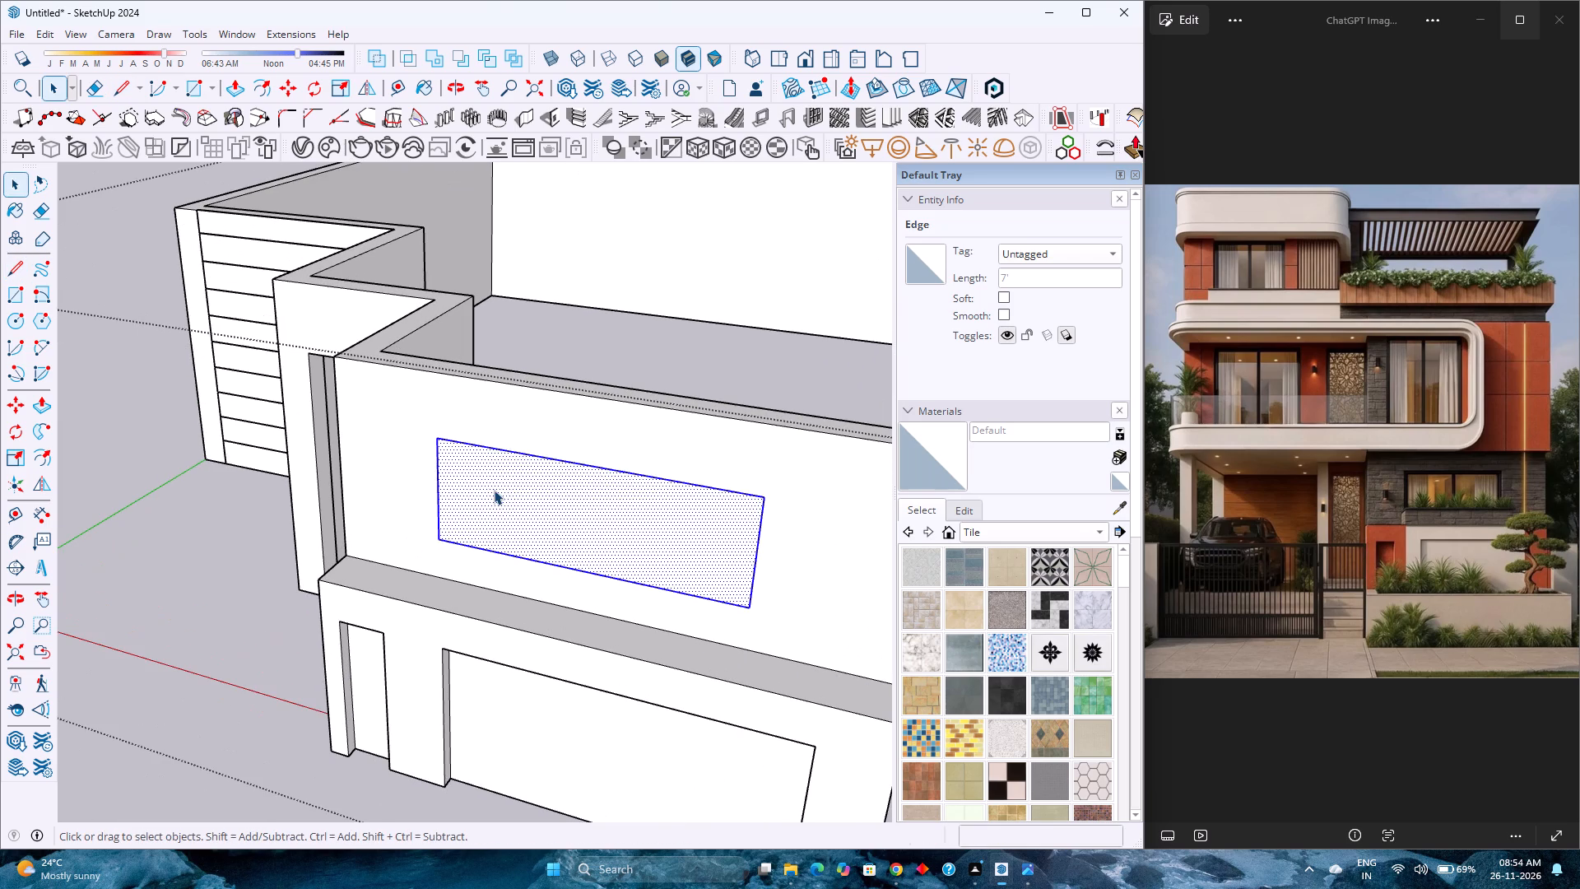
{"action": "right_click", "coordinate": [494, 490]}
{"action": "left_click", "coordinate": [599, 169]}
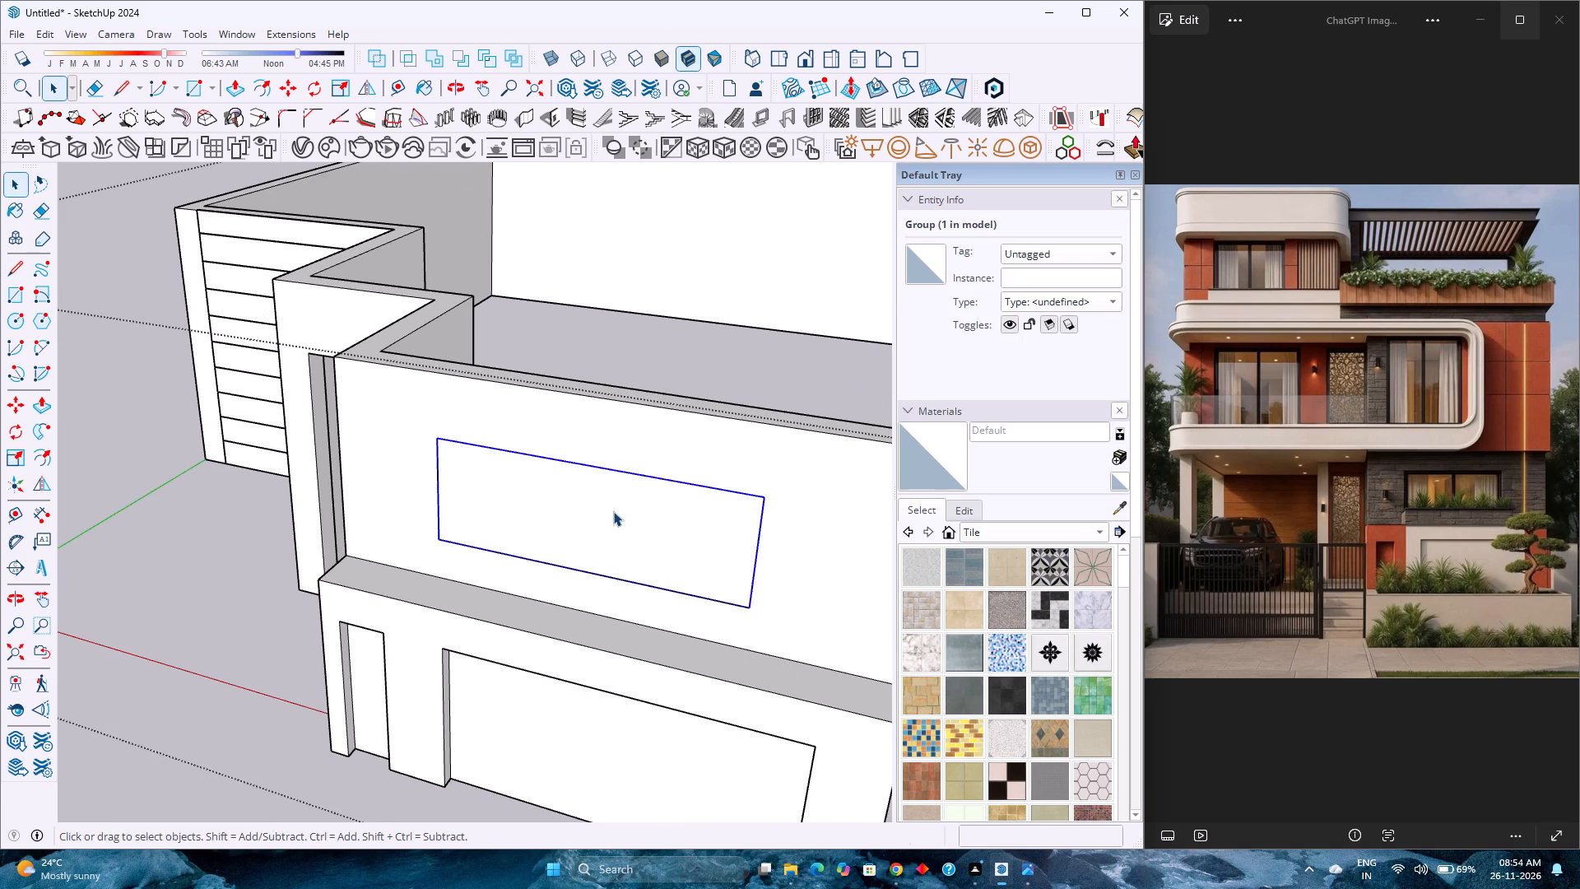
Open the window face group for editing and face it nearly straight on.
{"action": "scroll", "coordinate": [612, 508], "scroll_direction": "up", "scroll_amount": 4}
{"action": "double_click", "coordinate": [577, 506]}
{"action": "scroll", "coordinate": [577, 506], "scroll_direction": "up", "scroll_amount": 3}
{"action": "scroll", "coordinate": [577, 506], "scroll_direction": "down", "scroll_amount": 2}
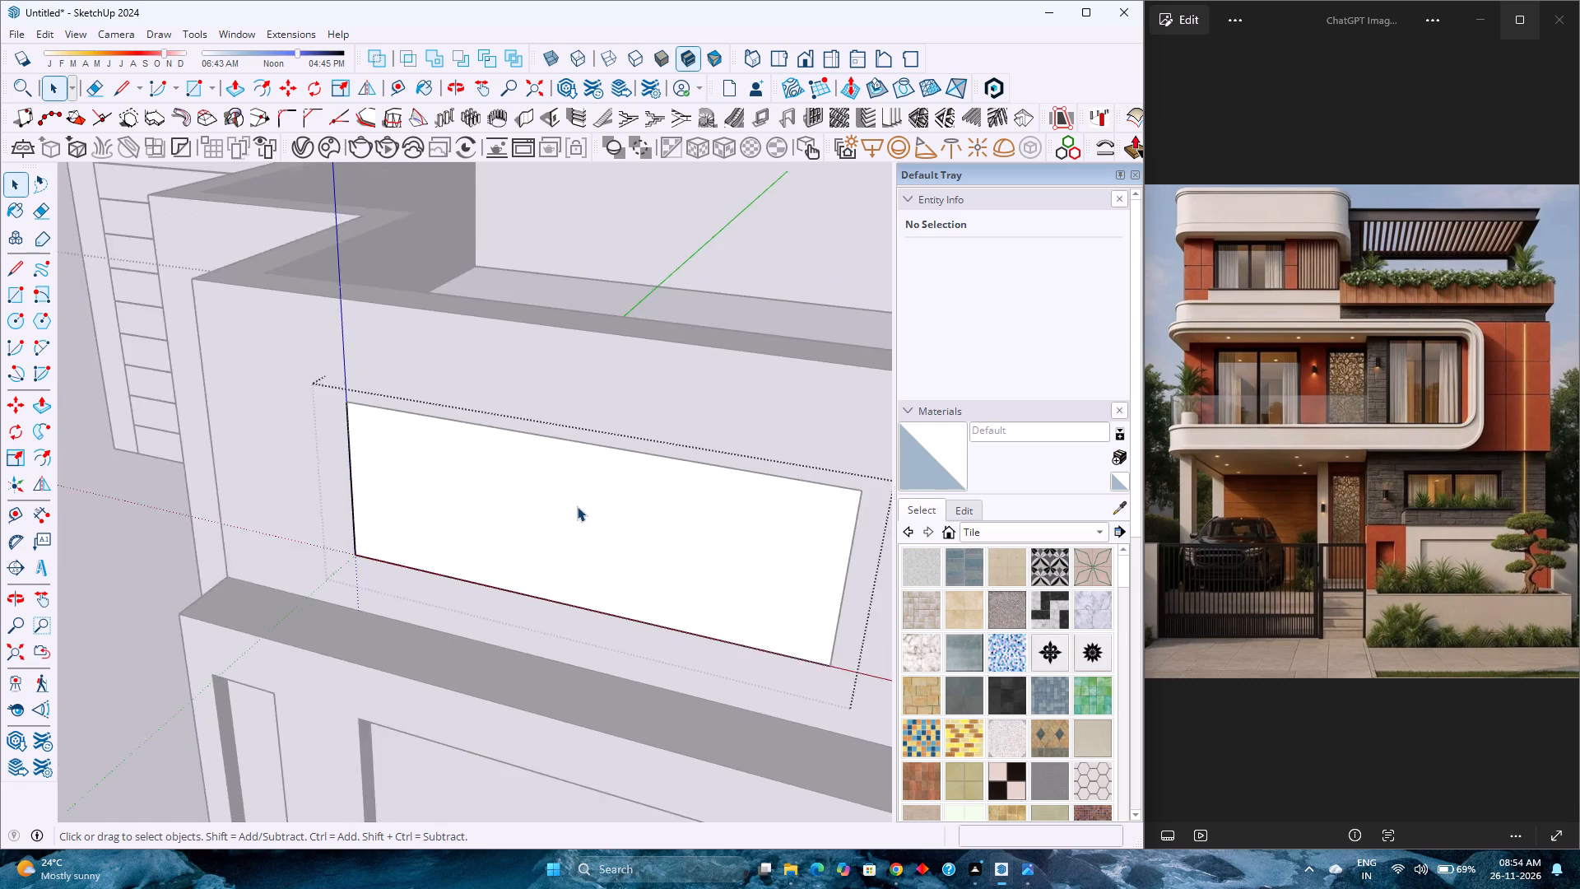
{"action": "scroll", "coordinate": [577, 506], "scroll_direction": "down", "scroll_amount": 5}
{"action": "middle_click_drag", "start_coordinate": [587, 509], "coordinate": [468, 501], "text": "shift"}
{"action": "scroll", "coordinate": [463, 510], "scroll_direction": "up", "scroll_amount": 3}
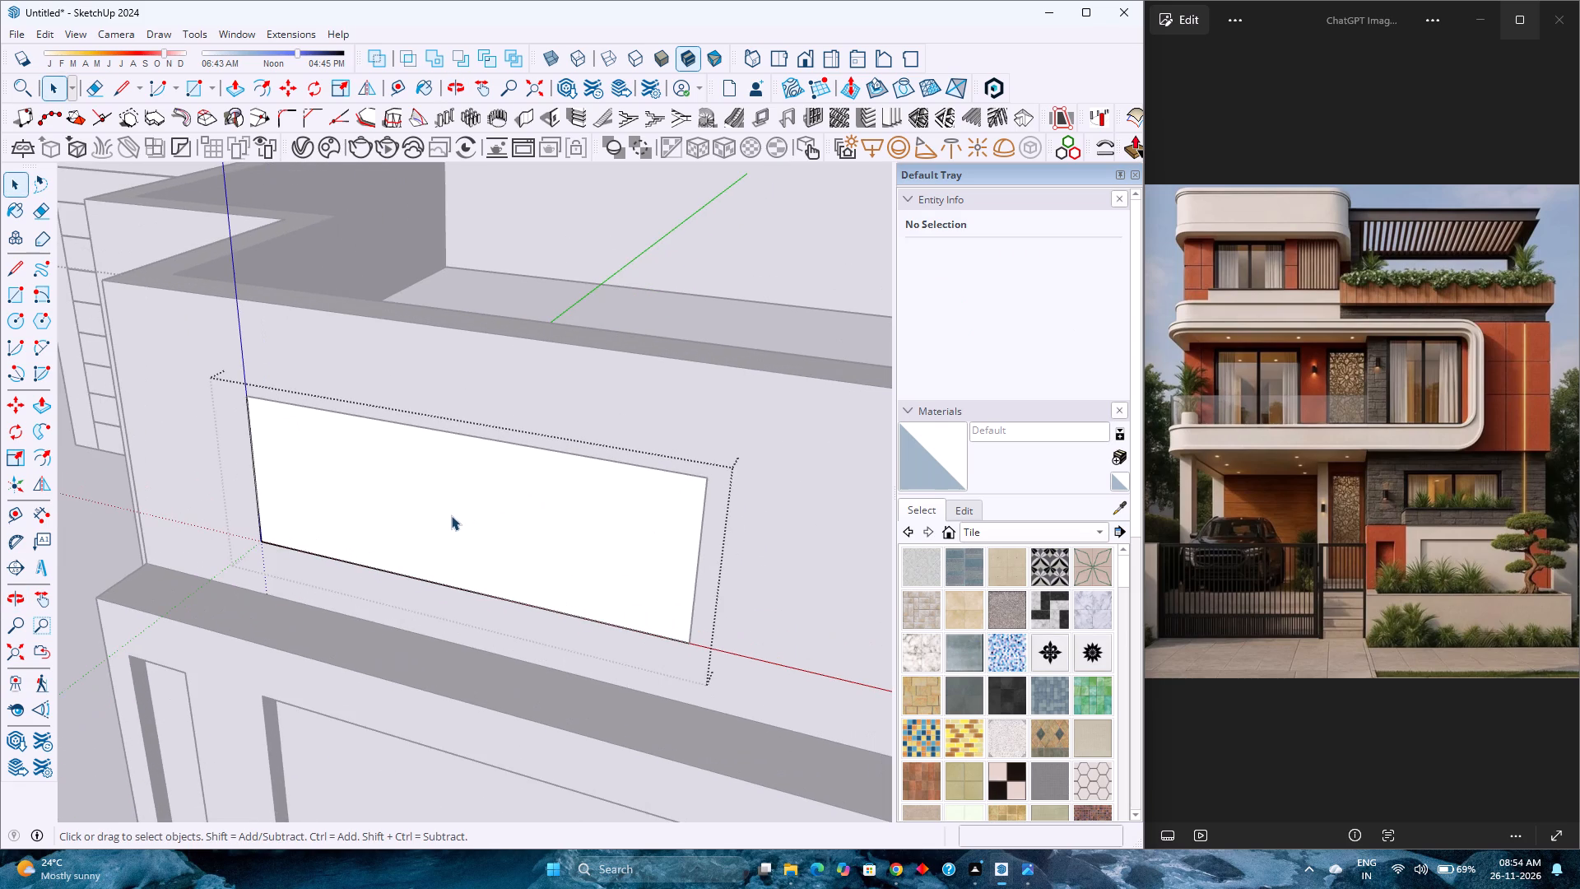
{"action": "middle_click_drag", "start_coordinate": [400, 536], "coordinate": [446, 468]}
{"action": "scroll", "coordinate": [388, 458], "scroll_direction": "up", "scroll_amount": 3}
{"action": "scroll", "coordinate": [395, 457], "scroll_direction": "down", "scroll_amount": 4}
{"action": "middle_click_drag", "start_coordinate": [267, 505], "coordinate": [290, 478]}
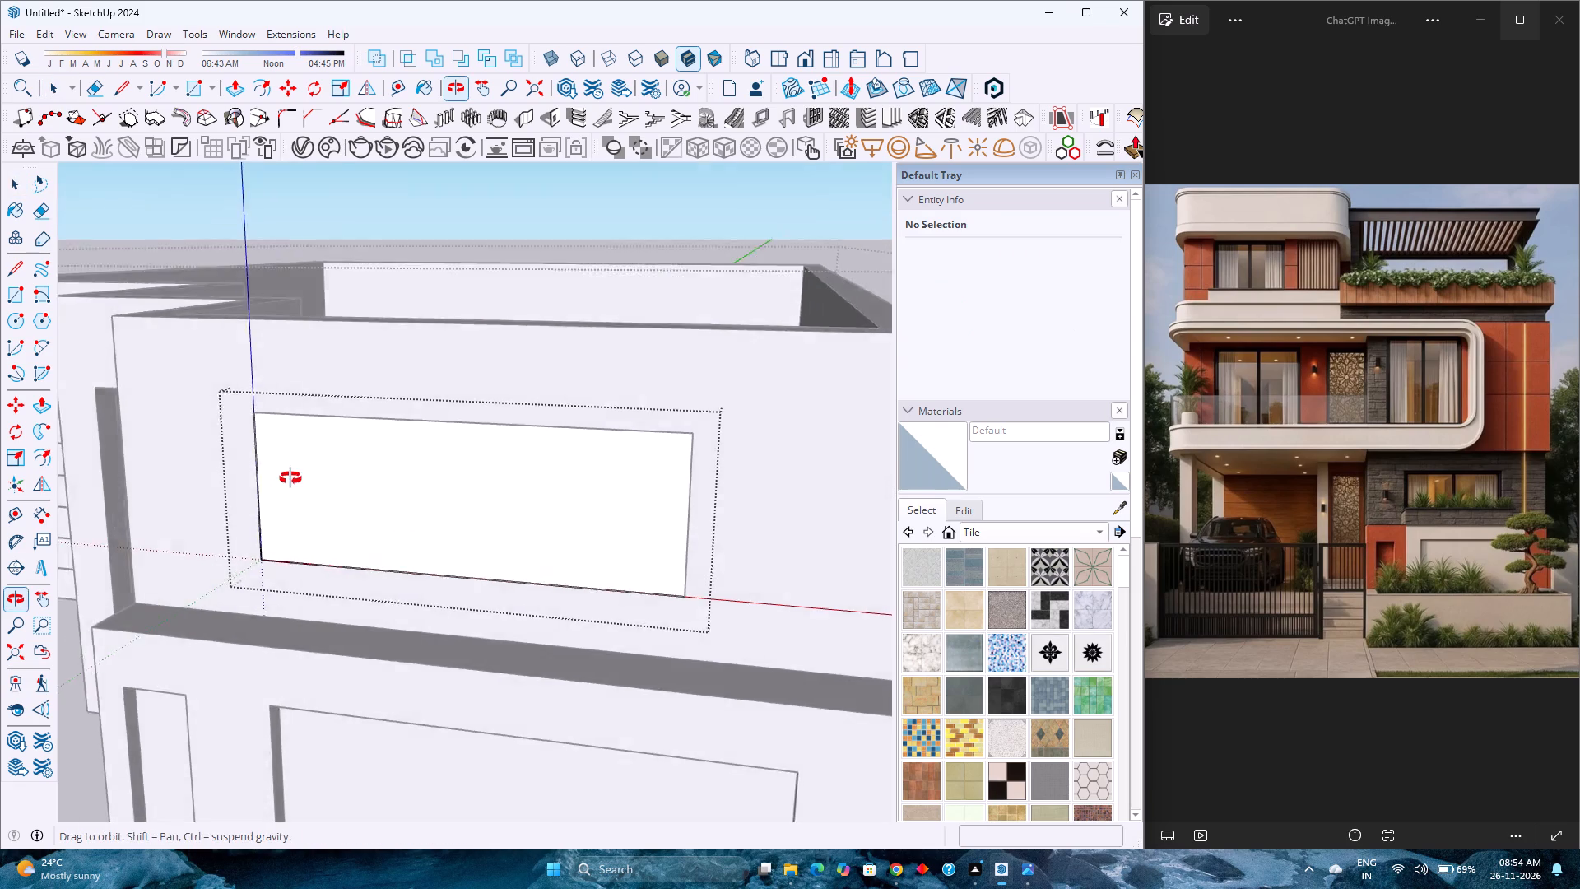
{"action": "middle_click_drag", "start_coordinate": [290, 478], "coordinate": [381, 438]}
{"action": "middle_click_drag", "start_coordinate": [381, 438], "coordinate": [389, 436]}
{"action": "scroll", "coordinate": [397, 435], "scroll_direction": "up", "scroll_amount": 4}
{"action": "scroll", "coordinate": [397, 435], "scroll_direction": "down", "scroll_amount": 4}
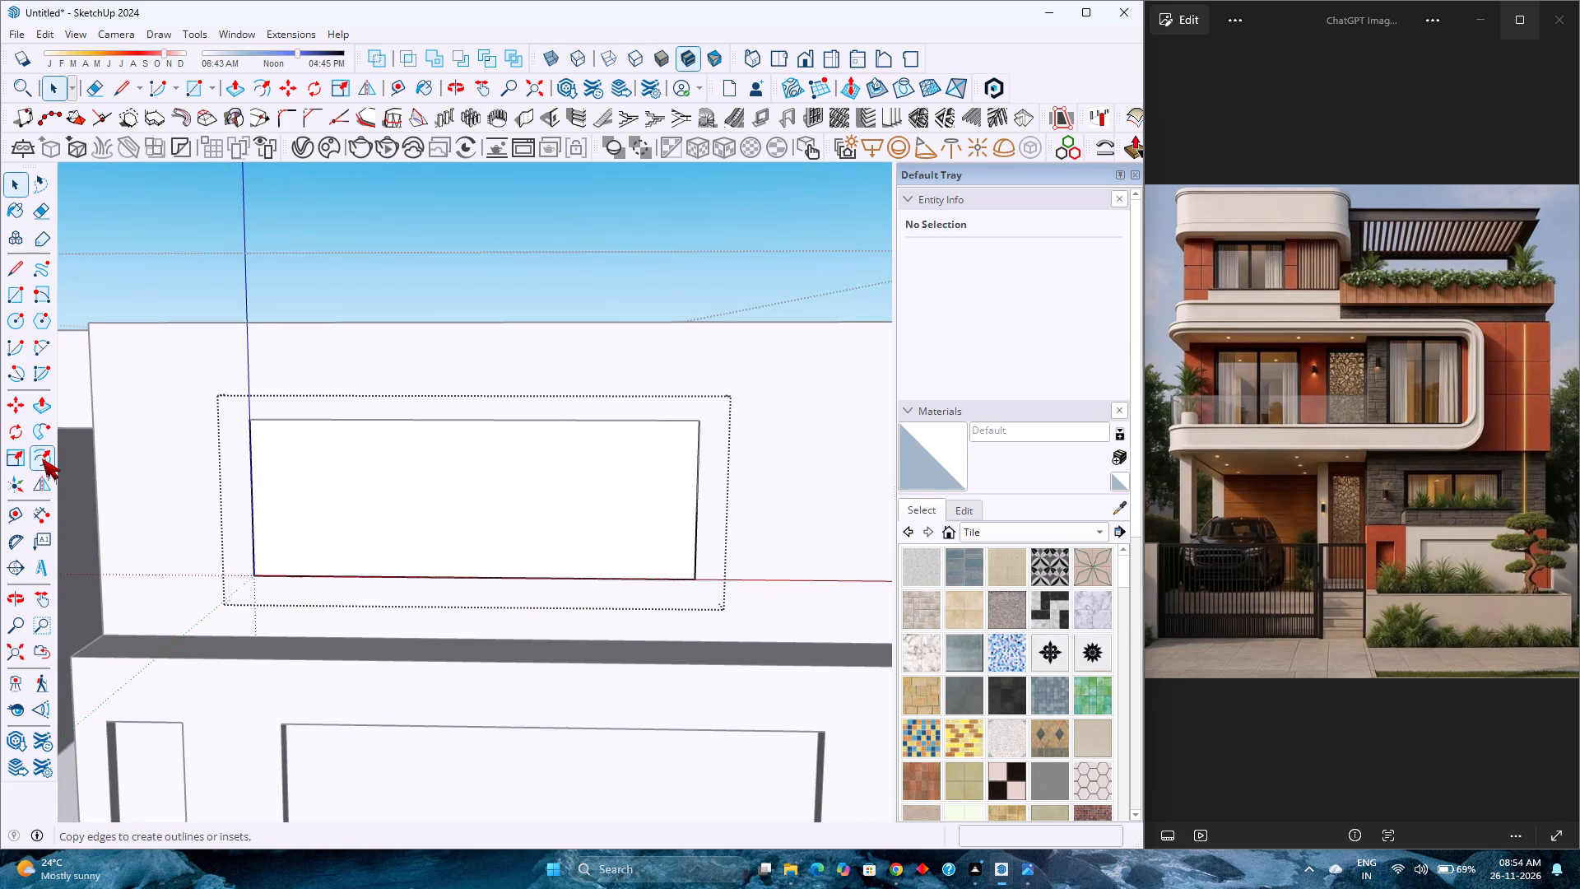
Offset the window face's outline inward by 1.5 inches to form the outer frame.
{"action": "left_click", "coordinate": [42, 458]}
{"action": "left_click", "coordinate": [258, 496]}
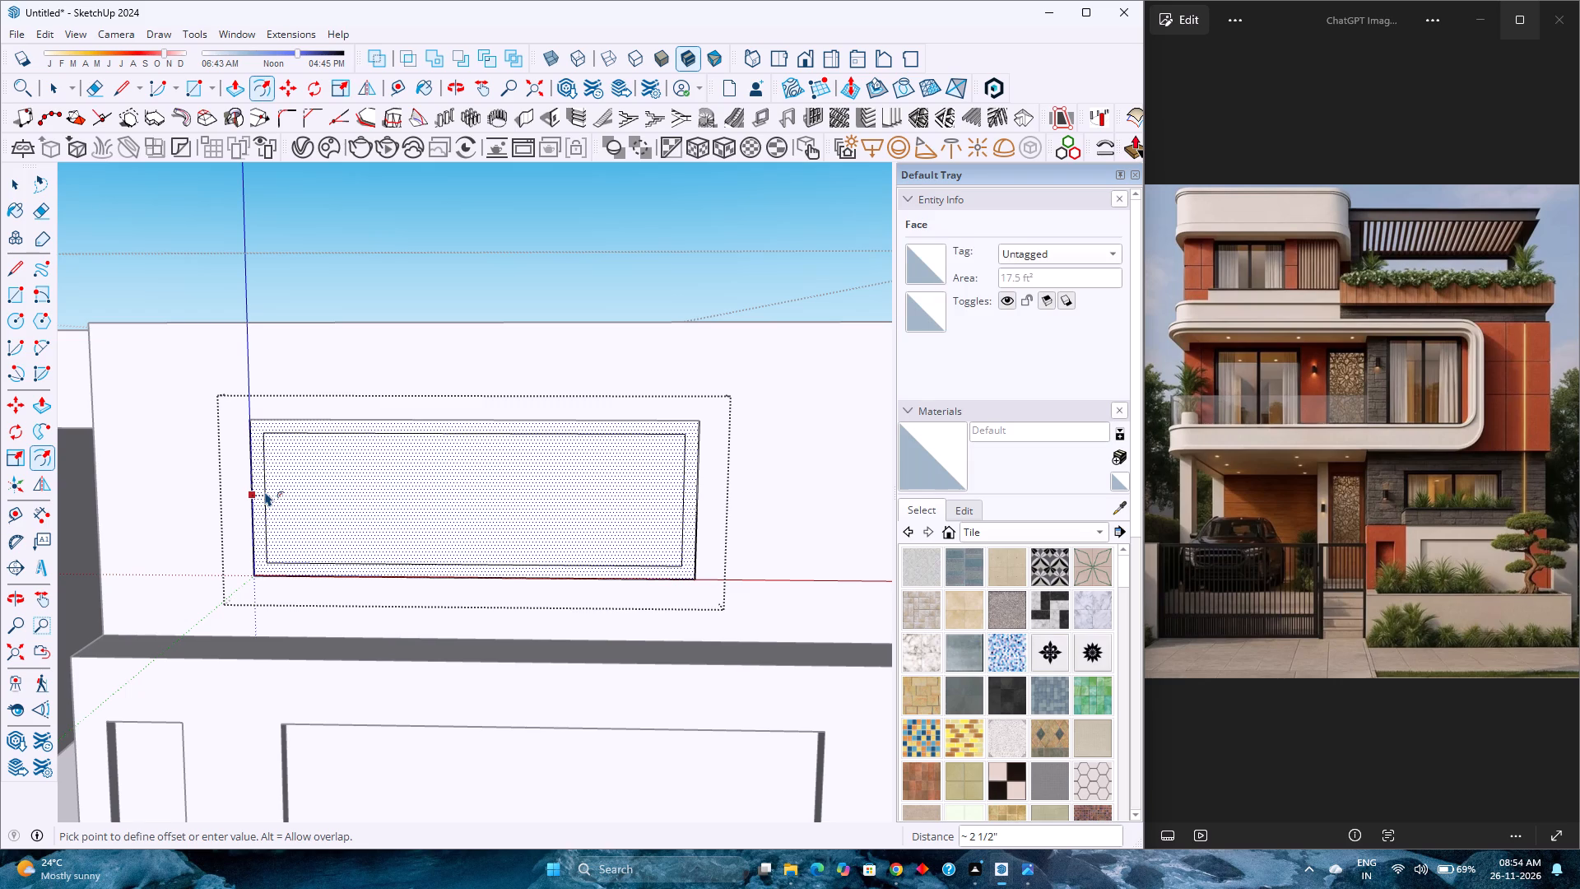
{"action": "key", "text": "1"}
{"action": "key", "text": "Return"}
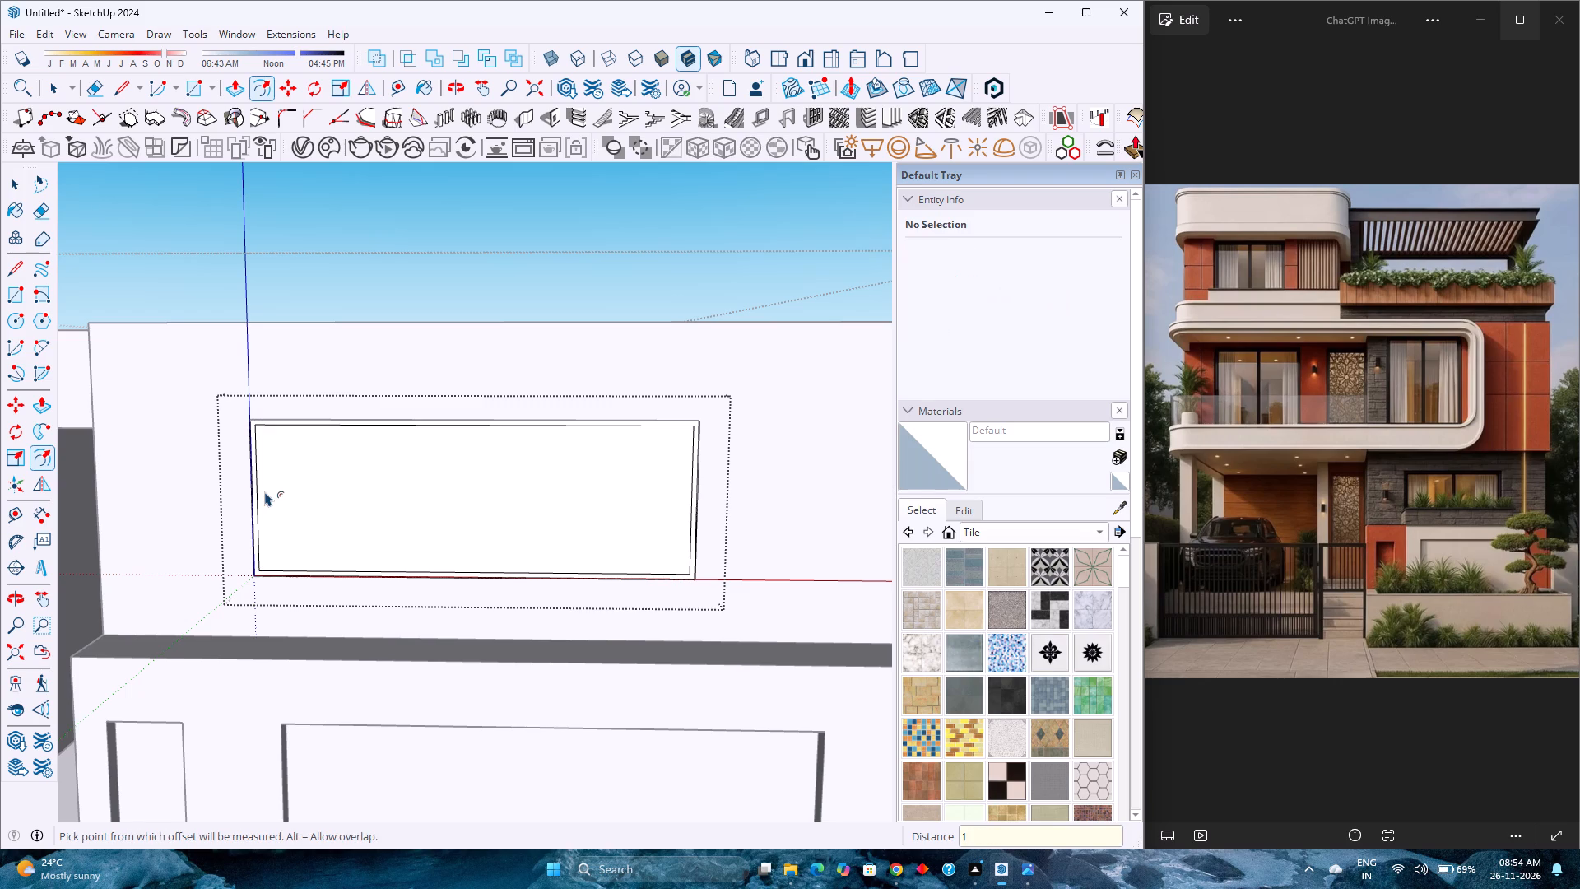
{"action": "type", "text": "1.5"}
{"action": "key", "text": "Return"}
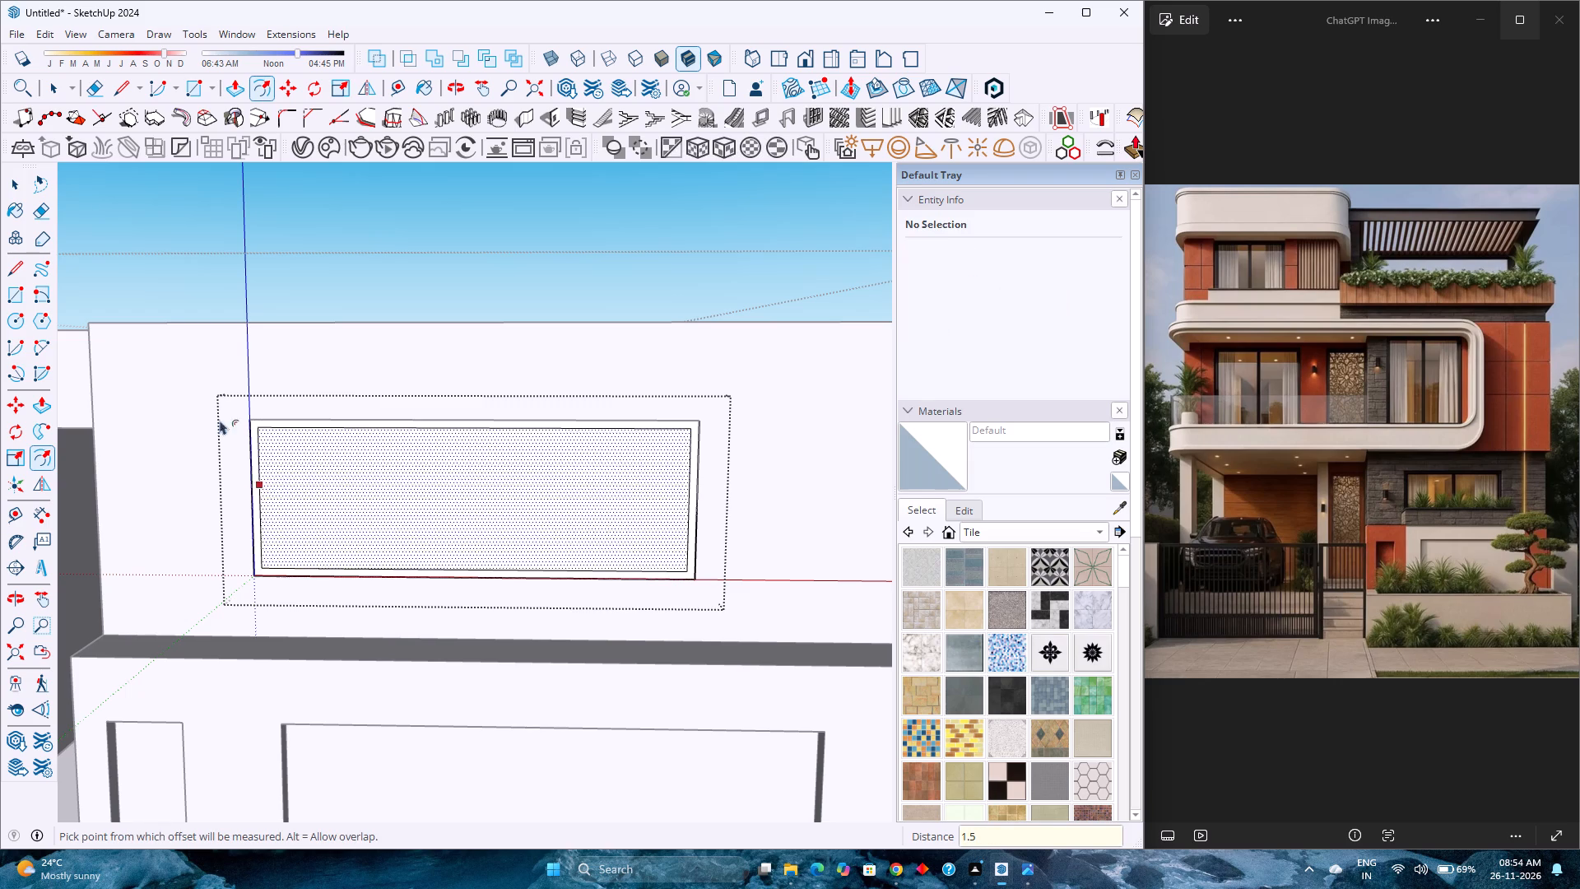
Draw a vertical line joining the midpoints of the inner outline's bottom and top edges.
{"action": "left_click", "coordinate": [126, 85]}
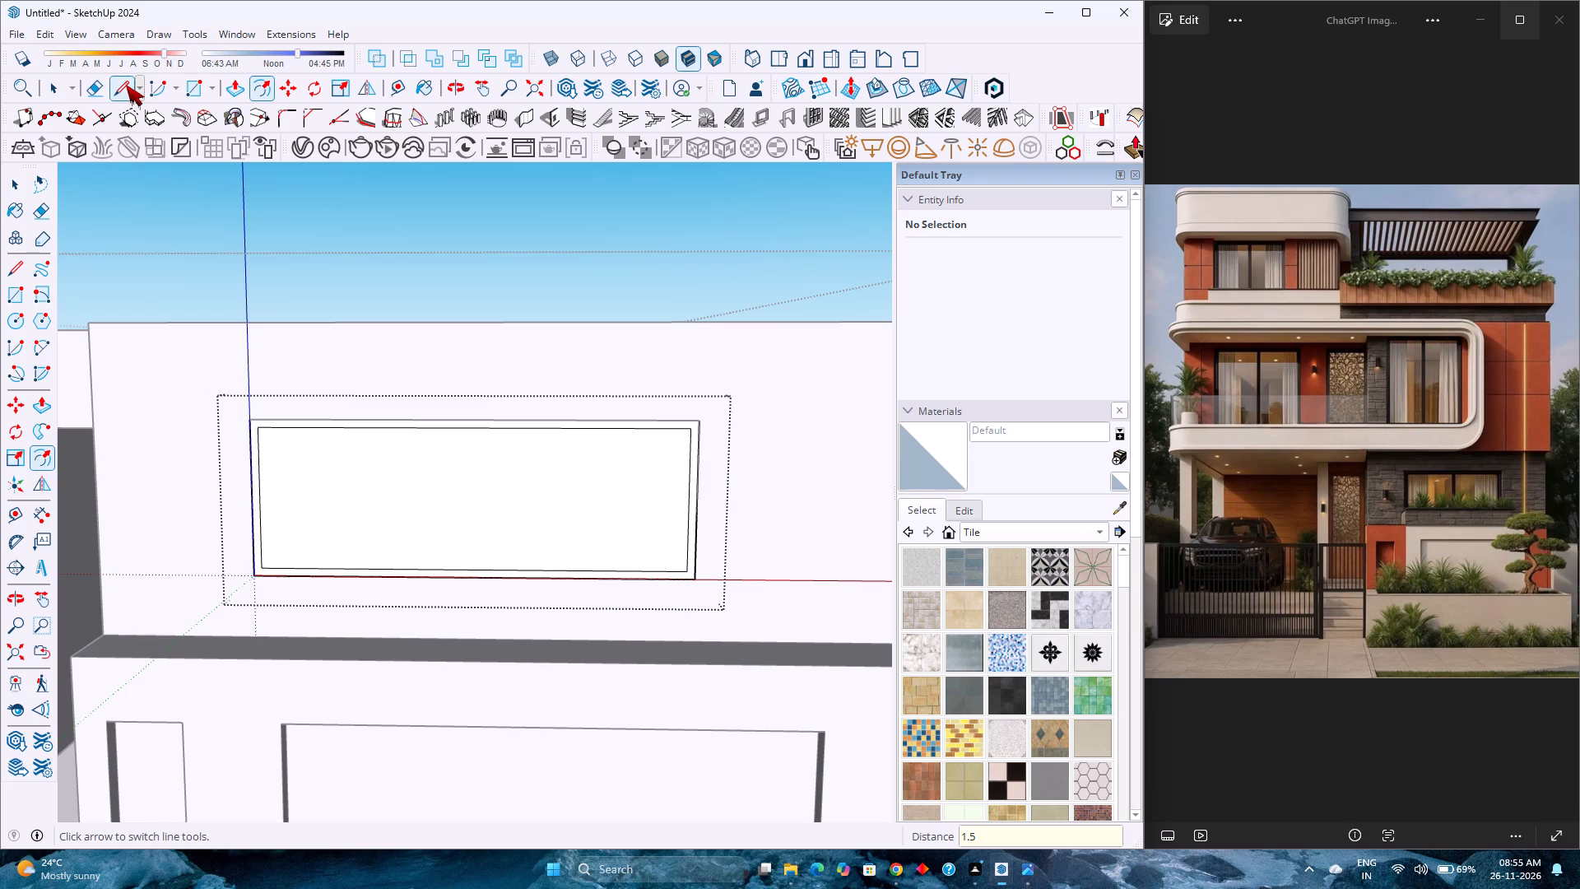
{"action": "left_click", "coordinate": [481, 569]}
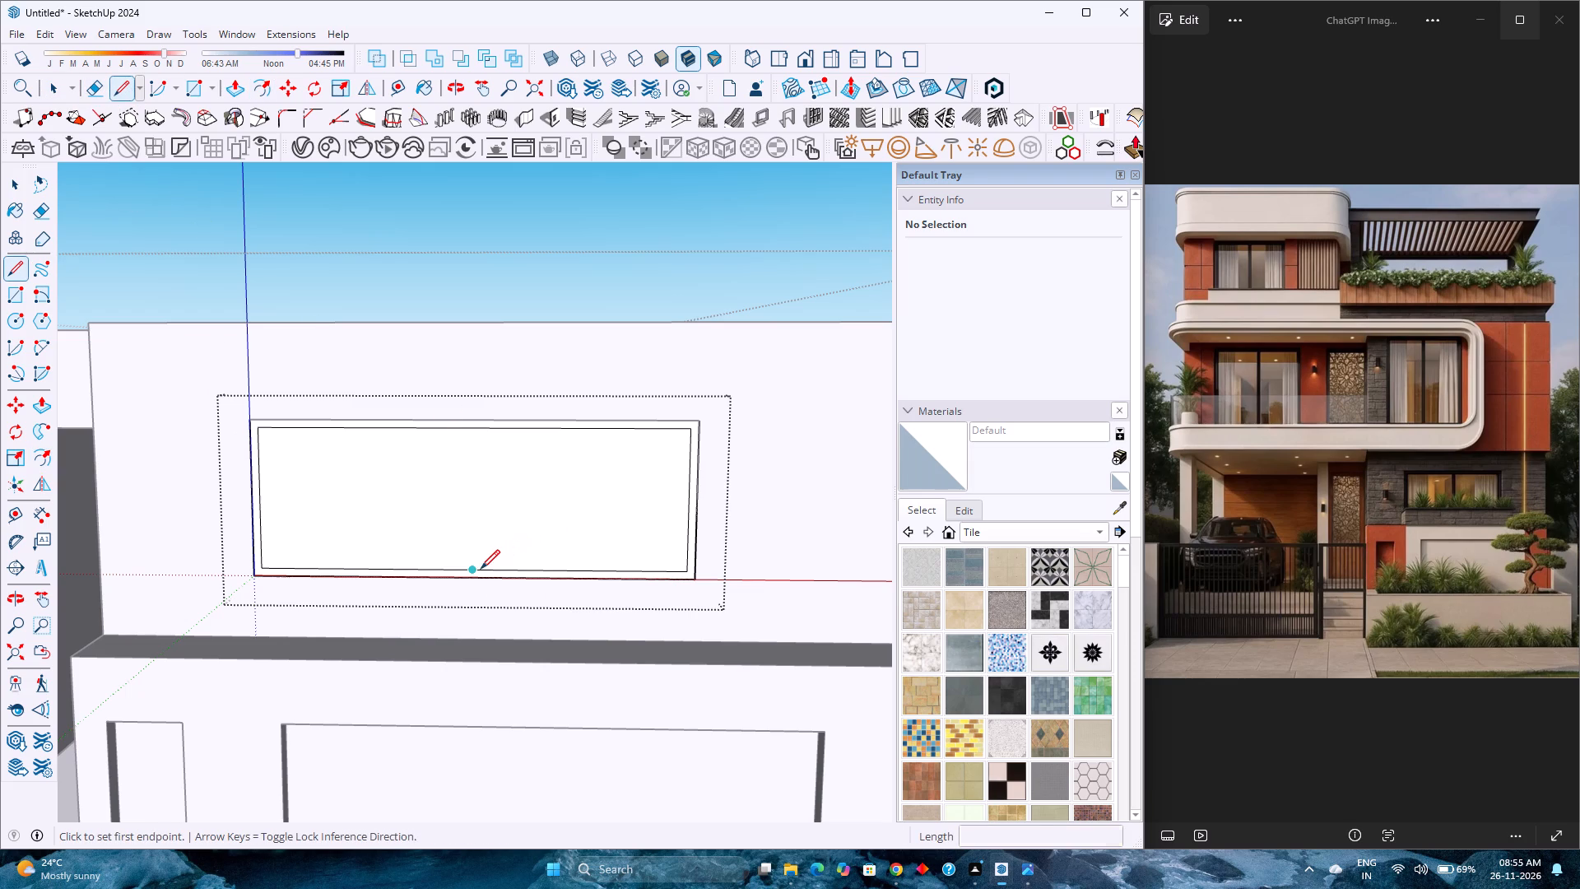
{"action": "left_click", "coordinate": [472, 426]}
Move the vertical centre line 0.75 inch sideways to the left, along the frame's inner top edge.
{"action": "key", "text": "space"}
{"action": "left_click", "coordinate": [473, 464]}
{"action": "key", "text": "m"}
{"action": "scroll", "coordinate": [453, 421], "scroll_direction": "up", "scroll_amount": 5}
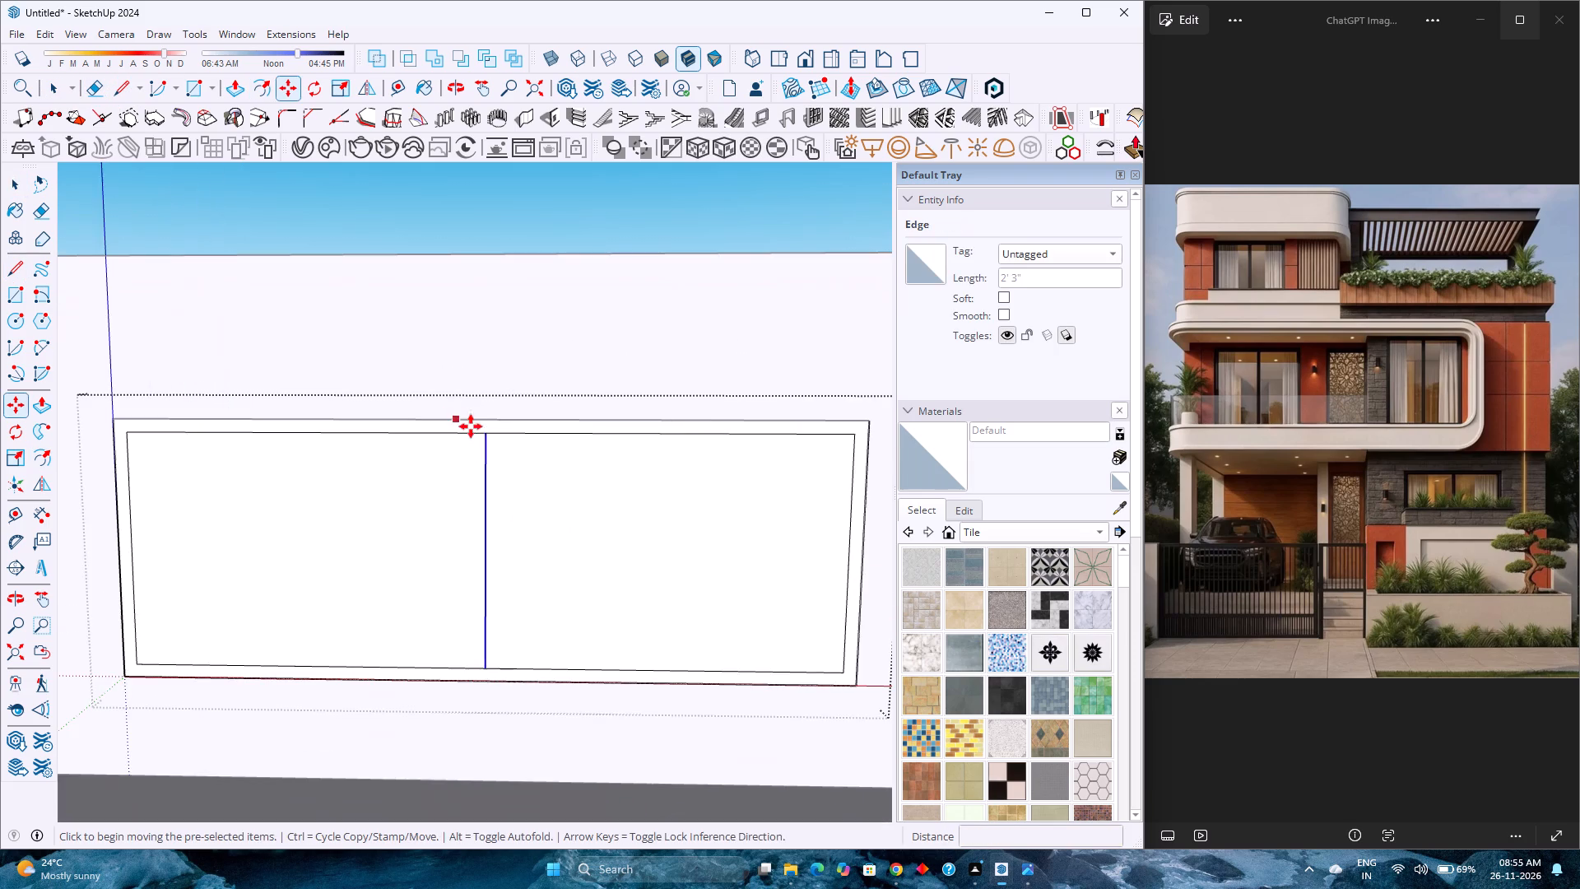
{"action": "scroll", "coordinate": [484, 433], "scroll_direction": "up", "scroll_amount": 4}
{"action": "left_click", "coordinate": [484, 433]}
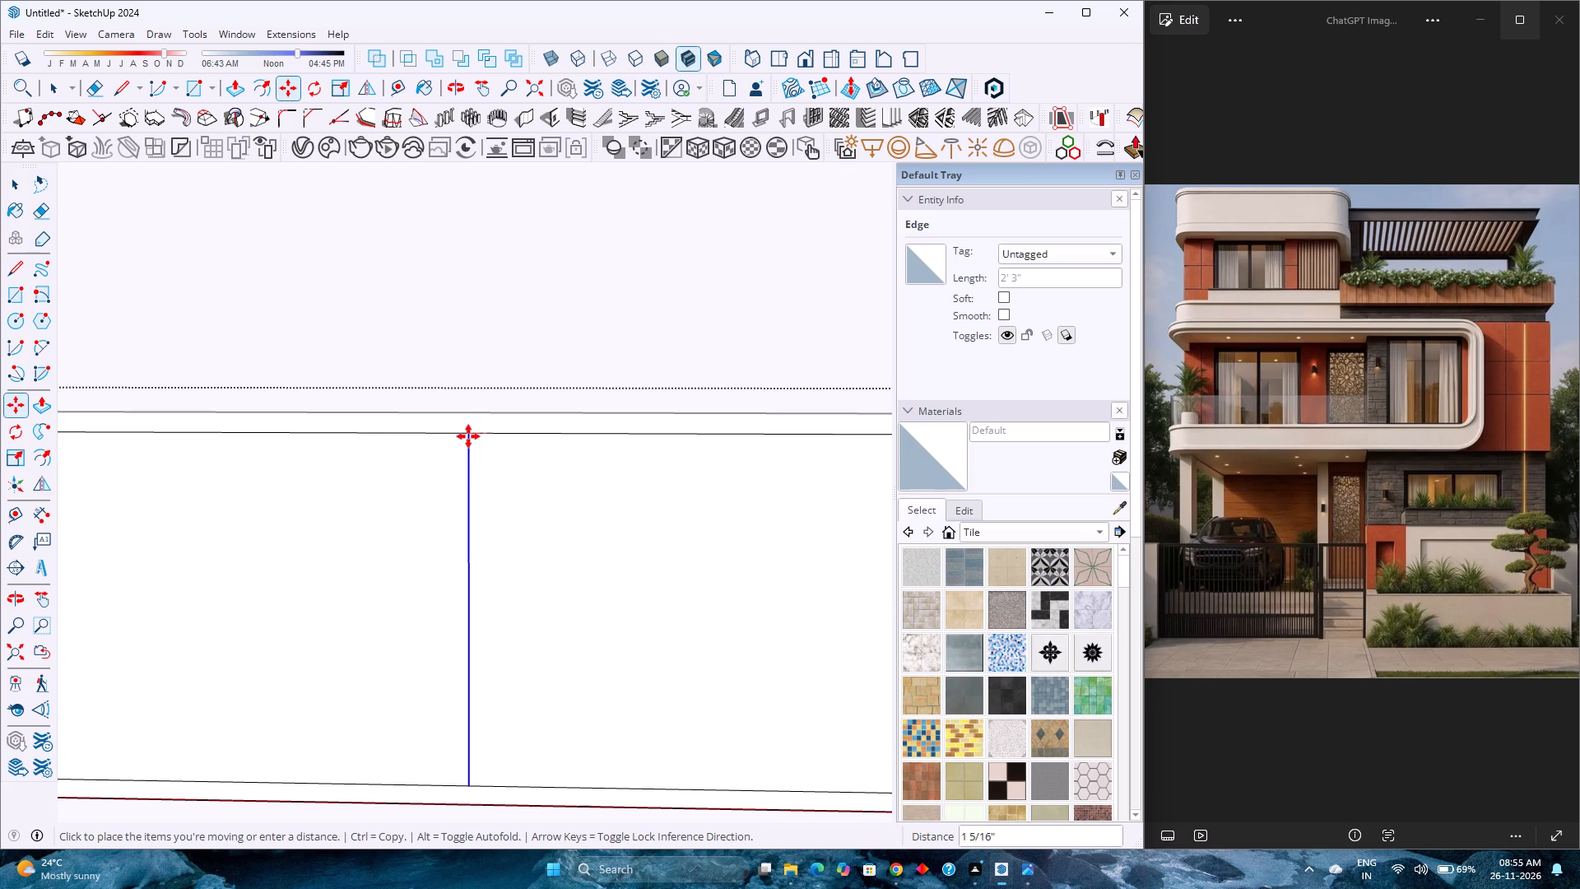
{"action": "type", "text": "0.75"}
{"action": "key", "text": "Return"}
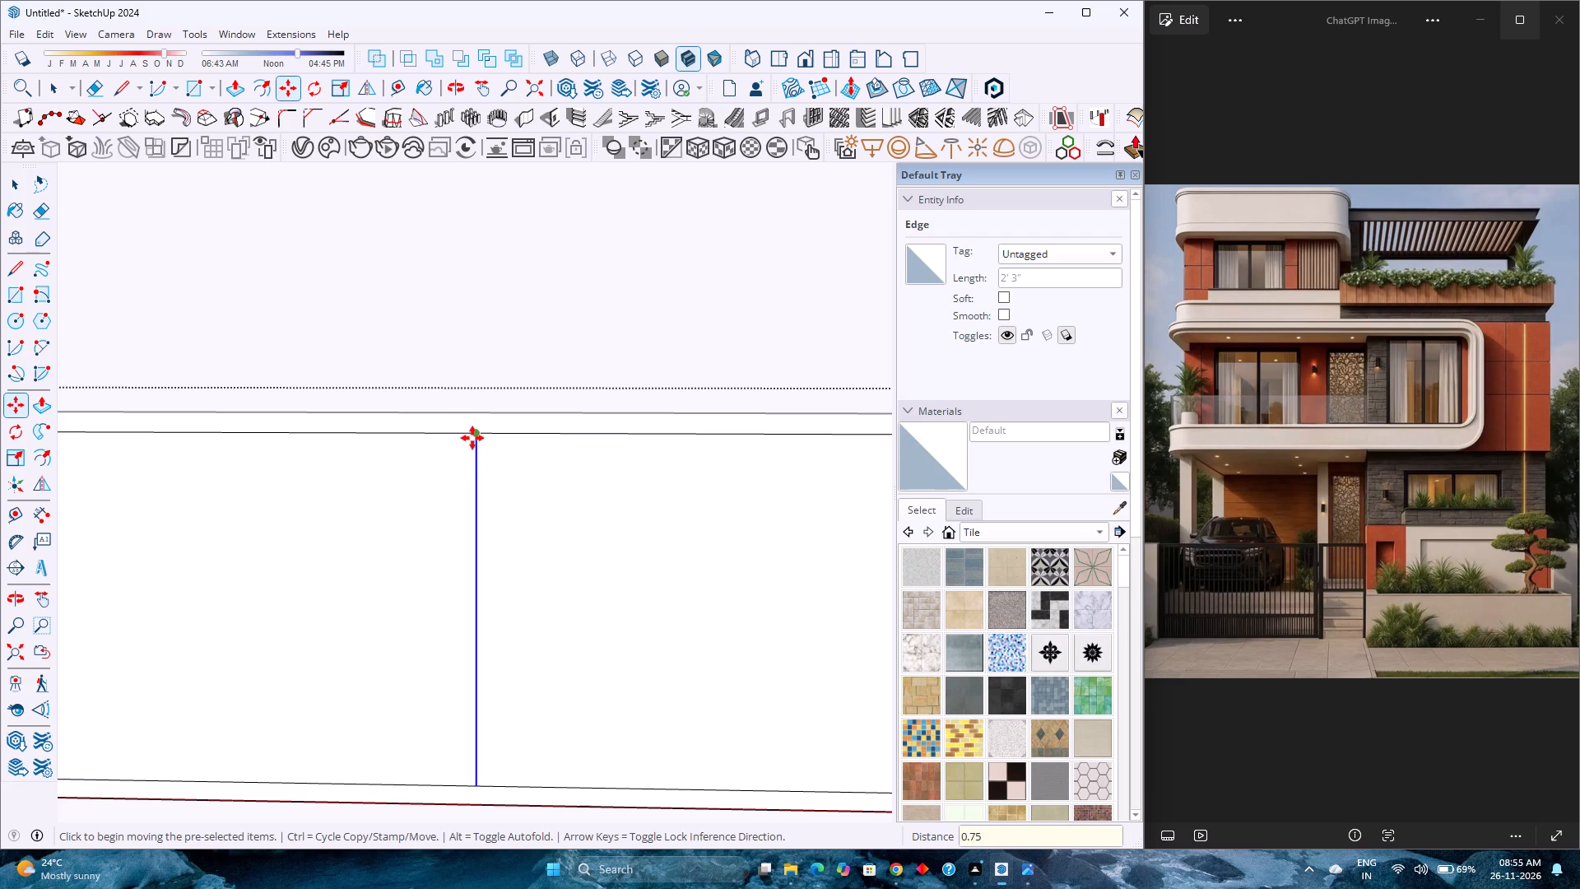
Copy the shifted vertical line 1.5 inches to the right to outline the central mullion.
{"action": "left_click", "coordinate": [472, 434]}
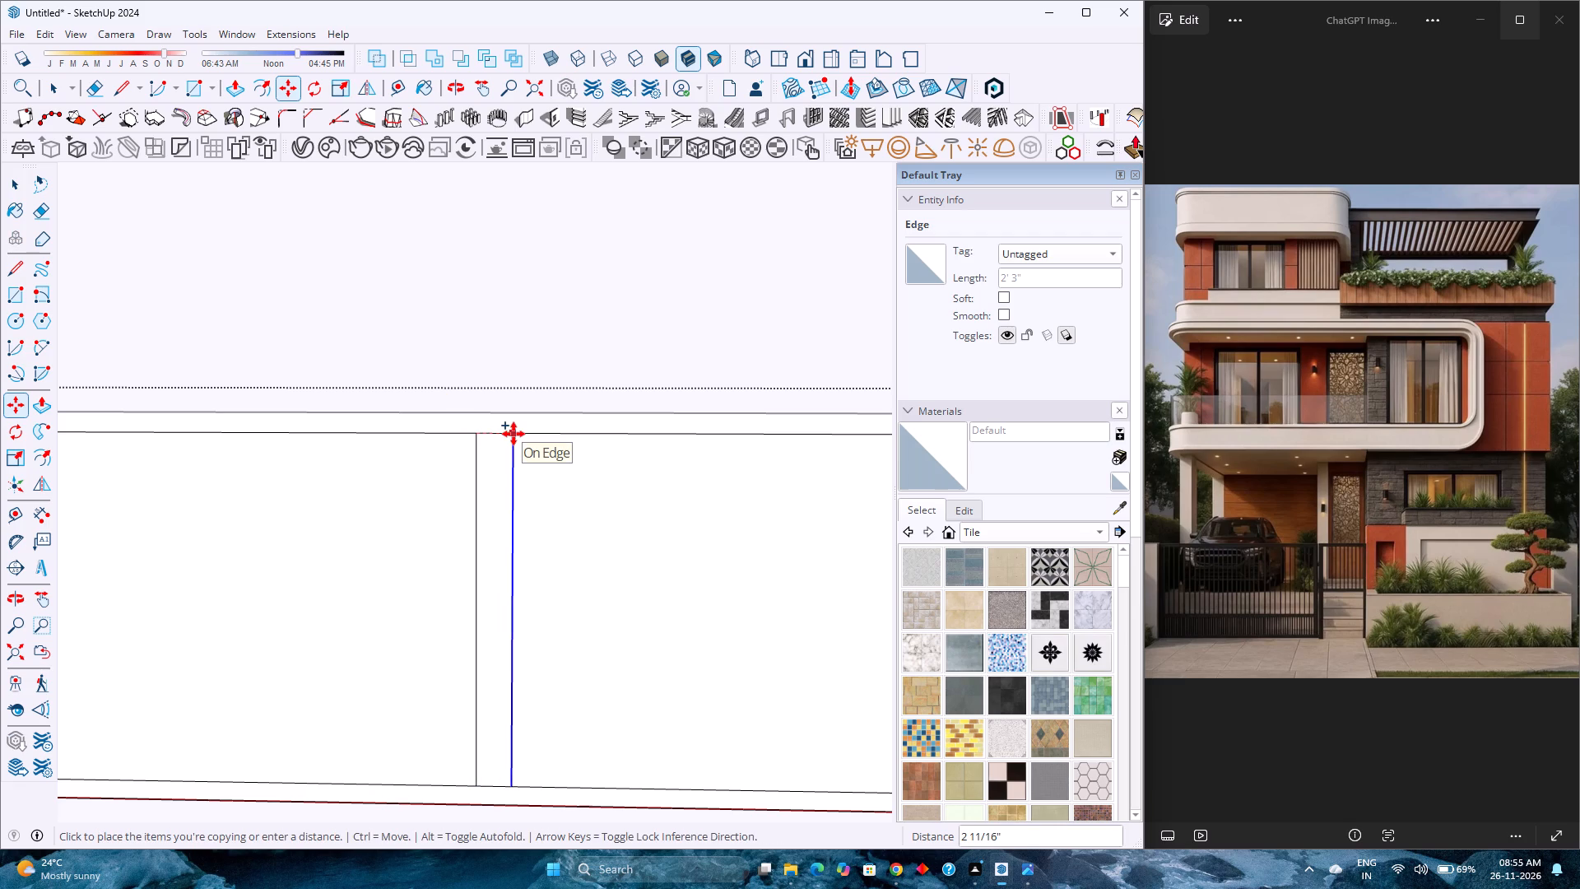
{"action": "type", "text": "1.5"}
{"action": "key", "text": "Return"}
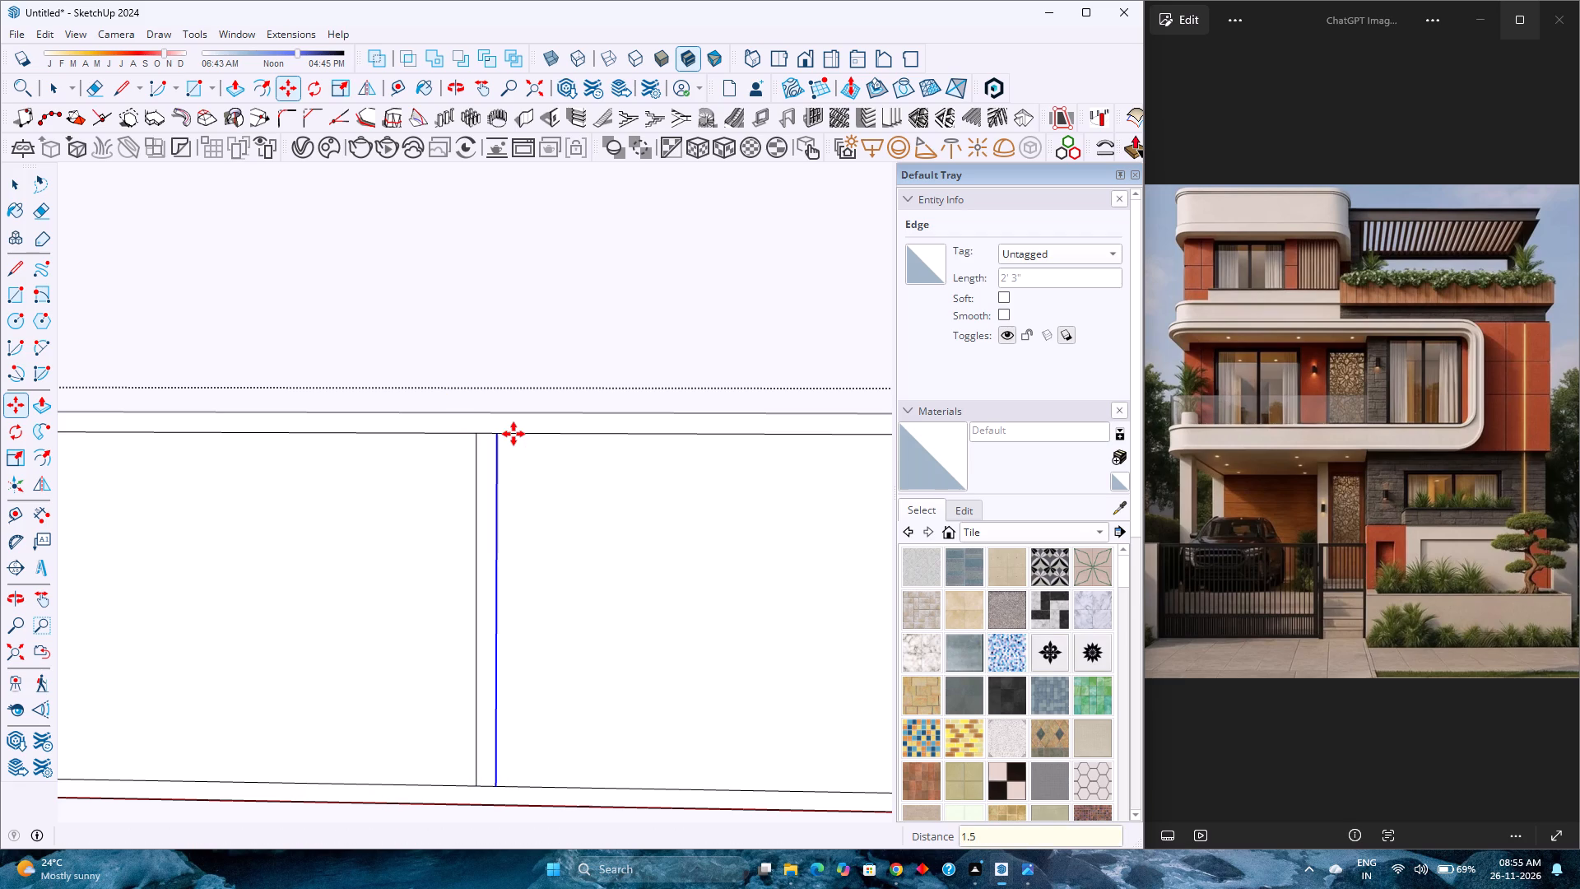
Erase the short edge segments between the two mullion lines at the top and bottom, joining mullion and frame.
{"action": "key", "text": "e"}
{"action": "scroll", "coordinate": [487, 450], "scroll_direction": "up", "scroll_amount": 3}
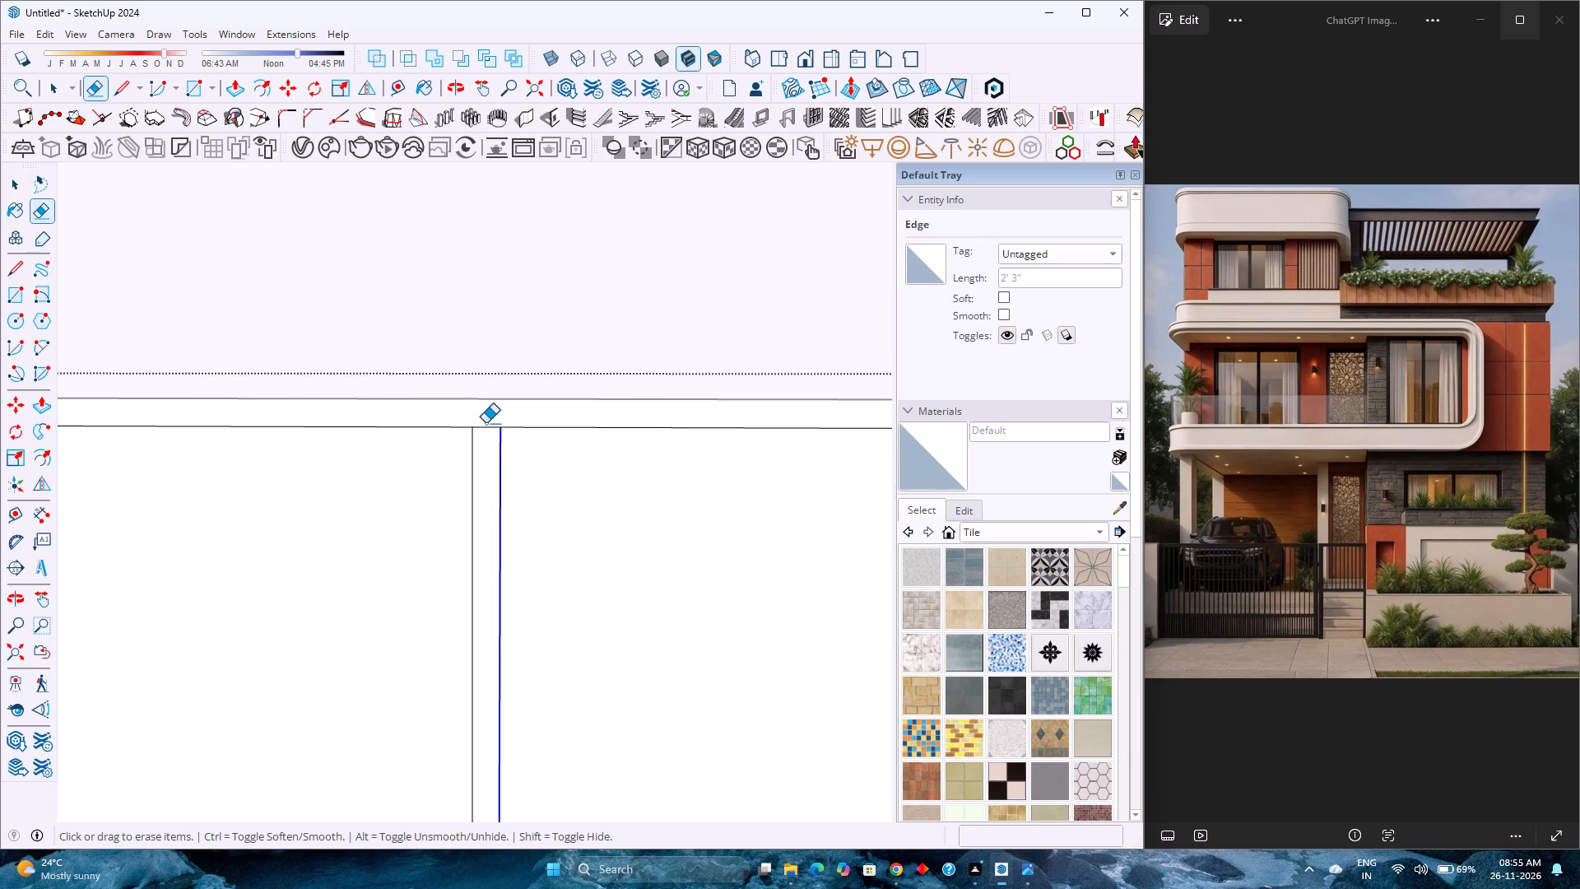
{"action": "left_click", "coordinate": [486, 423]}
{"action": "scroll", "coordinate": [488, 427], "scroll_direction": "down", "scroll_amount": 10}
{"action": "scroll", "coordinate": [486, 632], "scroll_direction": "up", "scroll_amount": 6}
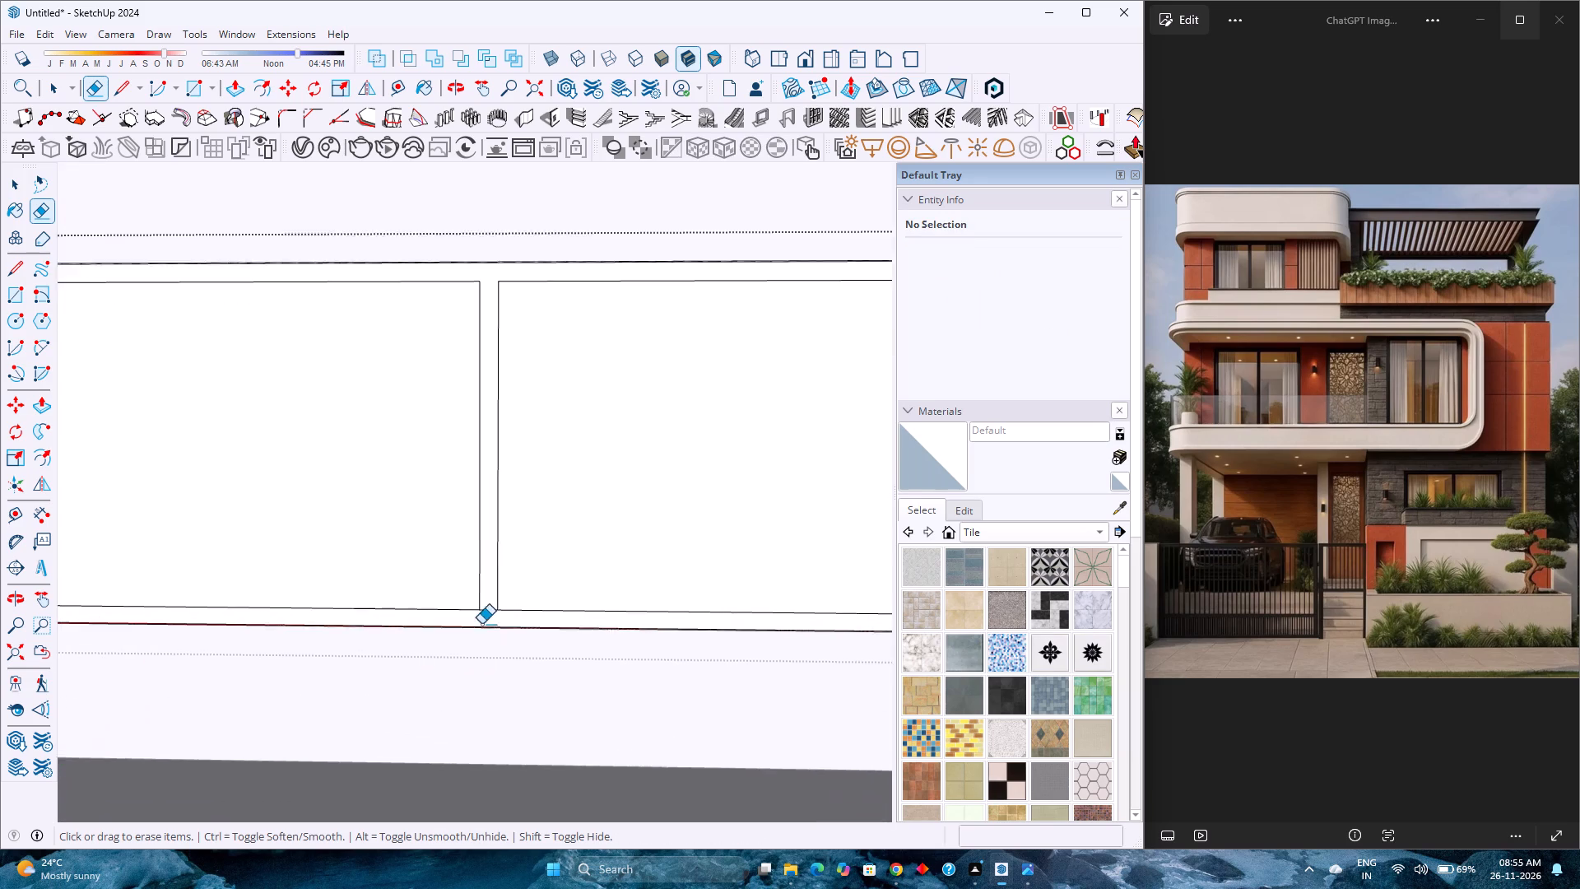
{"action": "scroll", "coordinate": [481, 624], "scroll_direction": "up", "scroll_amount": 2}
{"action": "left_click_drag", "start_coordinate": [486, 599], "coordinate": [491, 607]}
{"action": "scroll", "coordinate": [489, 603], "scroll_direction": "down", "scroll_amount": 9}
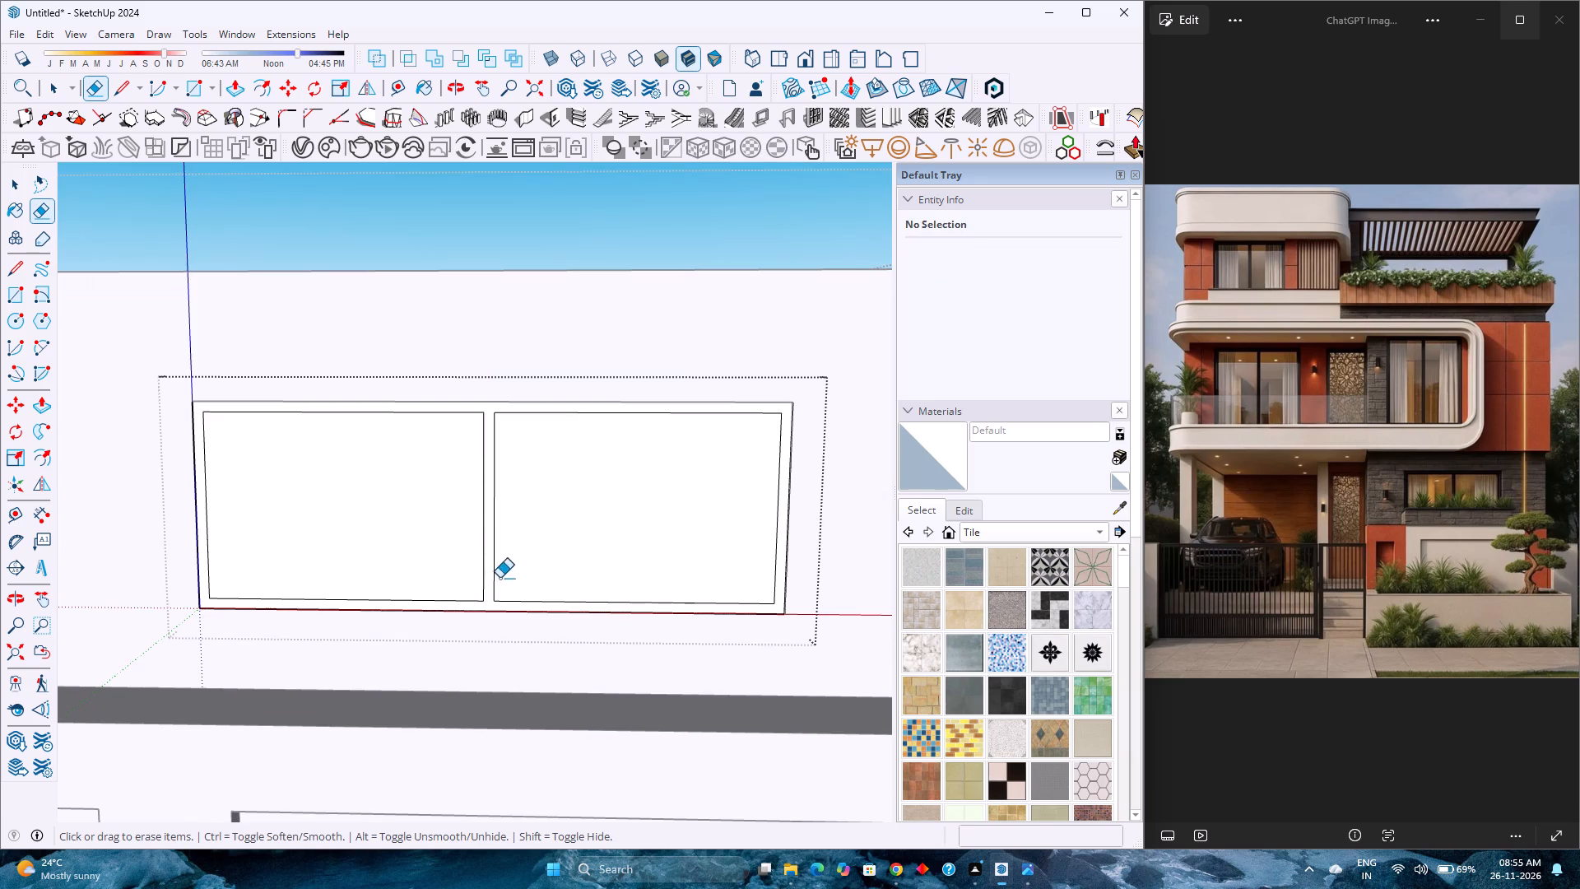
Delete the two pane faces on either side of the mullion, leaving only the window frame.
{"action": "key", "text": "space"}
{"action": "left_click", "coordinate": [667, 533]}
{"action": "key", "text": "Delete"}
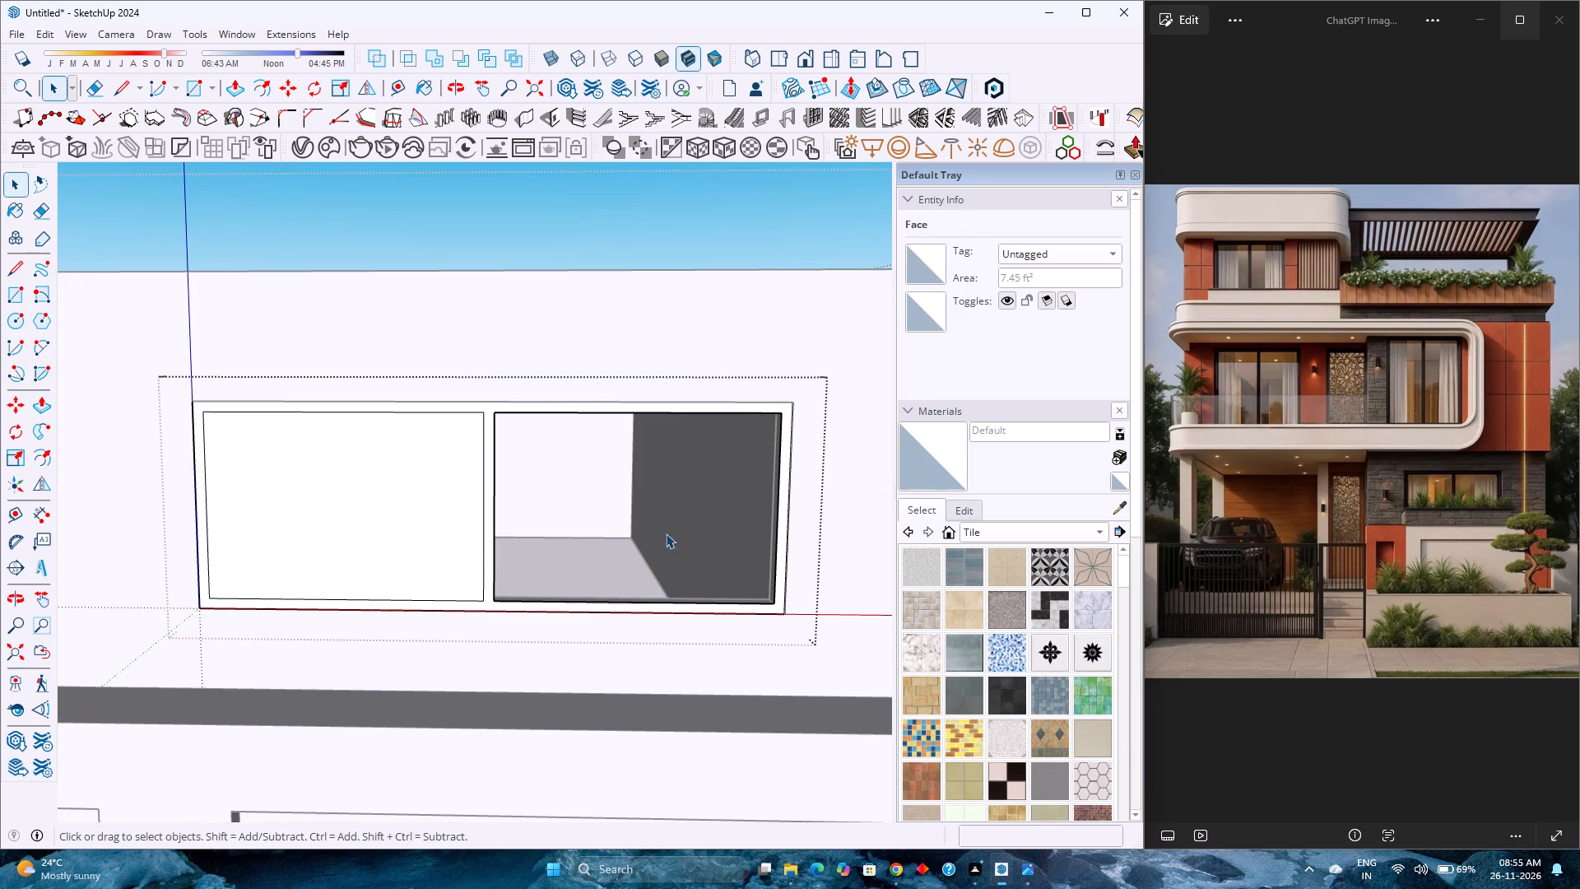
{"action": "left_click", "coordinate": [384, 527]}
{"action": "key", "text": "Delete"}
Extrude the window frame face with its mullion outward by 2 inches using Push/Pull.
{"action": "middle_click_drag", "start_coordinate": [528, 515], "coordinate": [417, 567]}
{"action": "scroll", "coordinate": [417, 543], "scroll_direction": "down", "scroll_amount": 4}
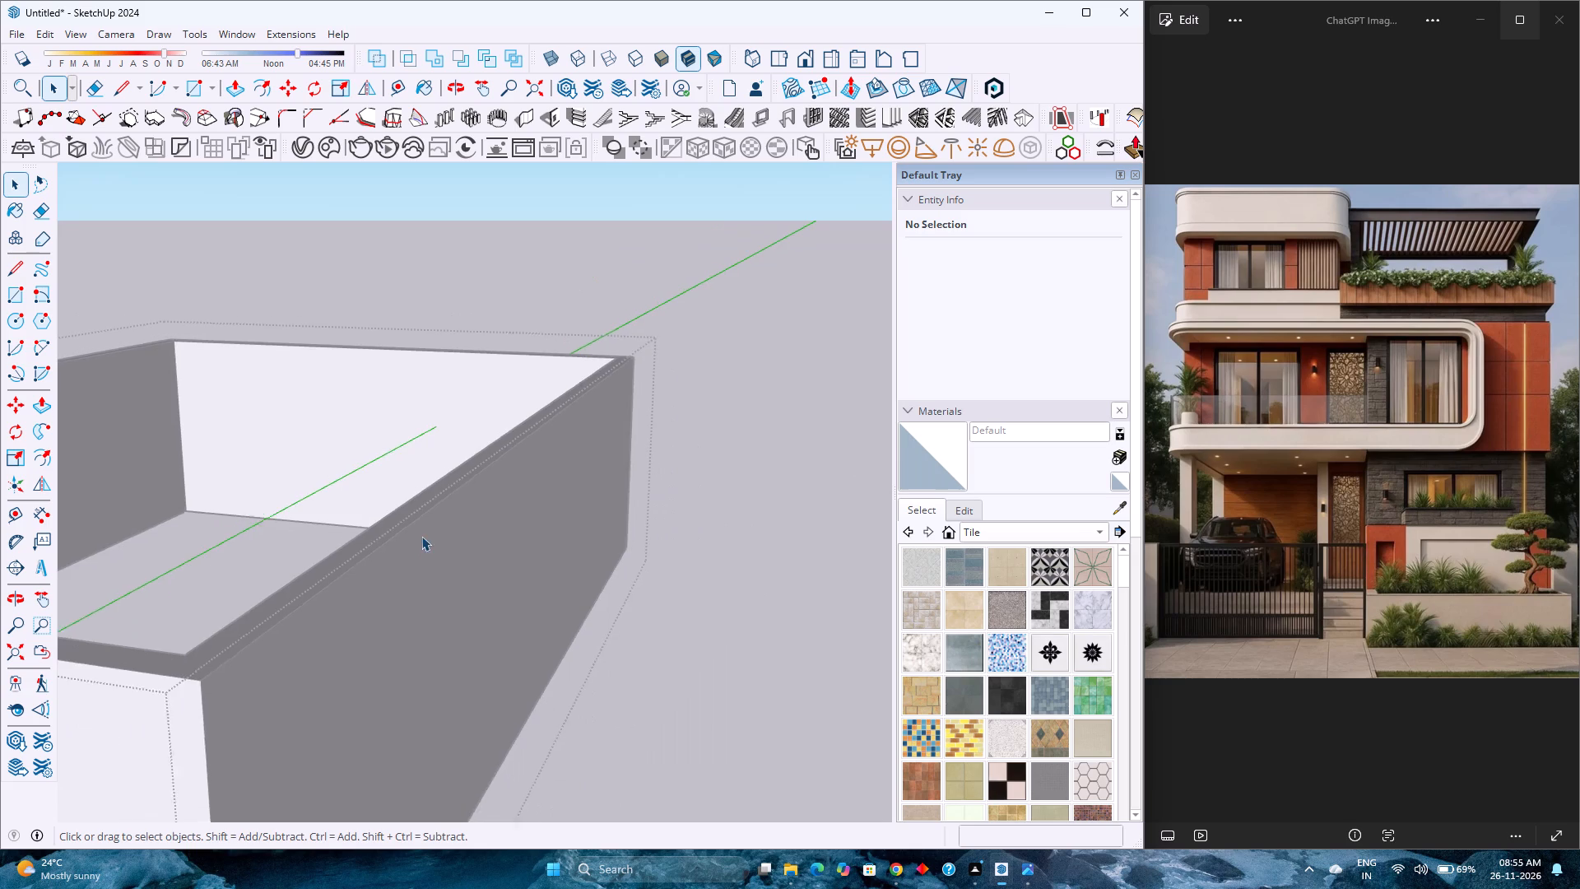
{"action": "scroll", "coordinate": [421, 536], "scroll_direction": "down", "scroll_amount": 5}
{"action": "scroll", "coordinate": [281, 625], "scroll_direction": "up", "scroll_amount": 3}
{"action": "middle_click_drag", "start_coordinate": [328, 627], "coordinate": [628, 516], "text": "shift"}
{"action": "middle_click", "coordinate": [630, 515], "text": "shift"}
{"action": "scroll", "coordinate": [476, 524], "scroll_direction": "down", "scroll_amount": 2}
{"action": "scroll", "coordinate": [414, 645], "scroll_direction": "up", "scroll_amount": 5}
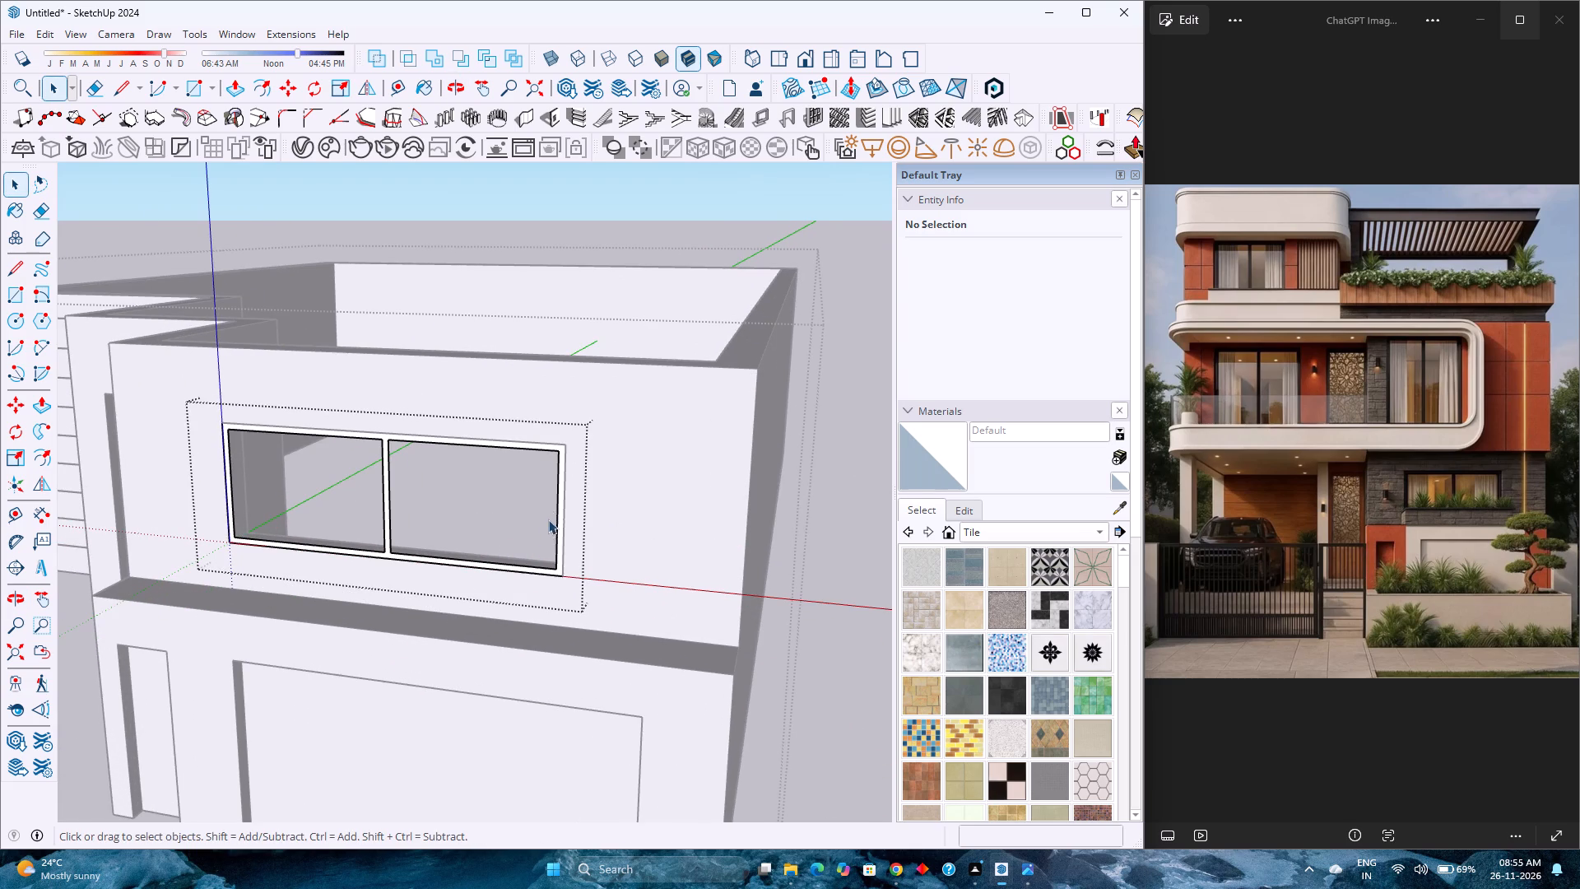
{"action": "scroll", "coordinate": [548, 519], "scroll_direction": "up", "scroll_amount": 9}
{"action": "key", "text": "p"}
{"action": "scroll", "coordinate": [563, 620], "scroll_direction": "up", "scroll_amount": 4}
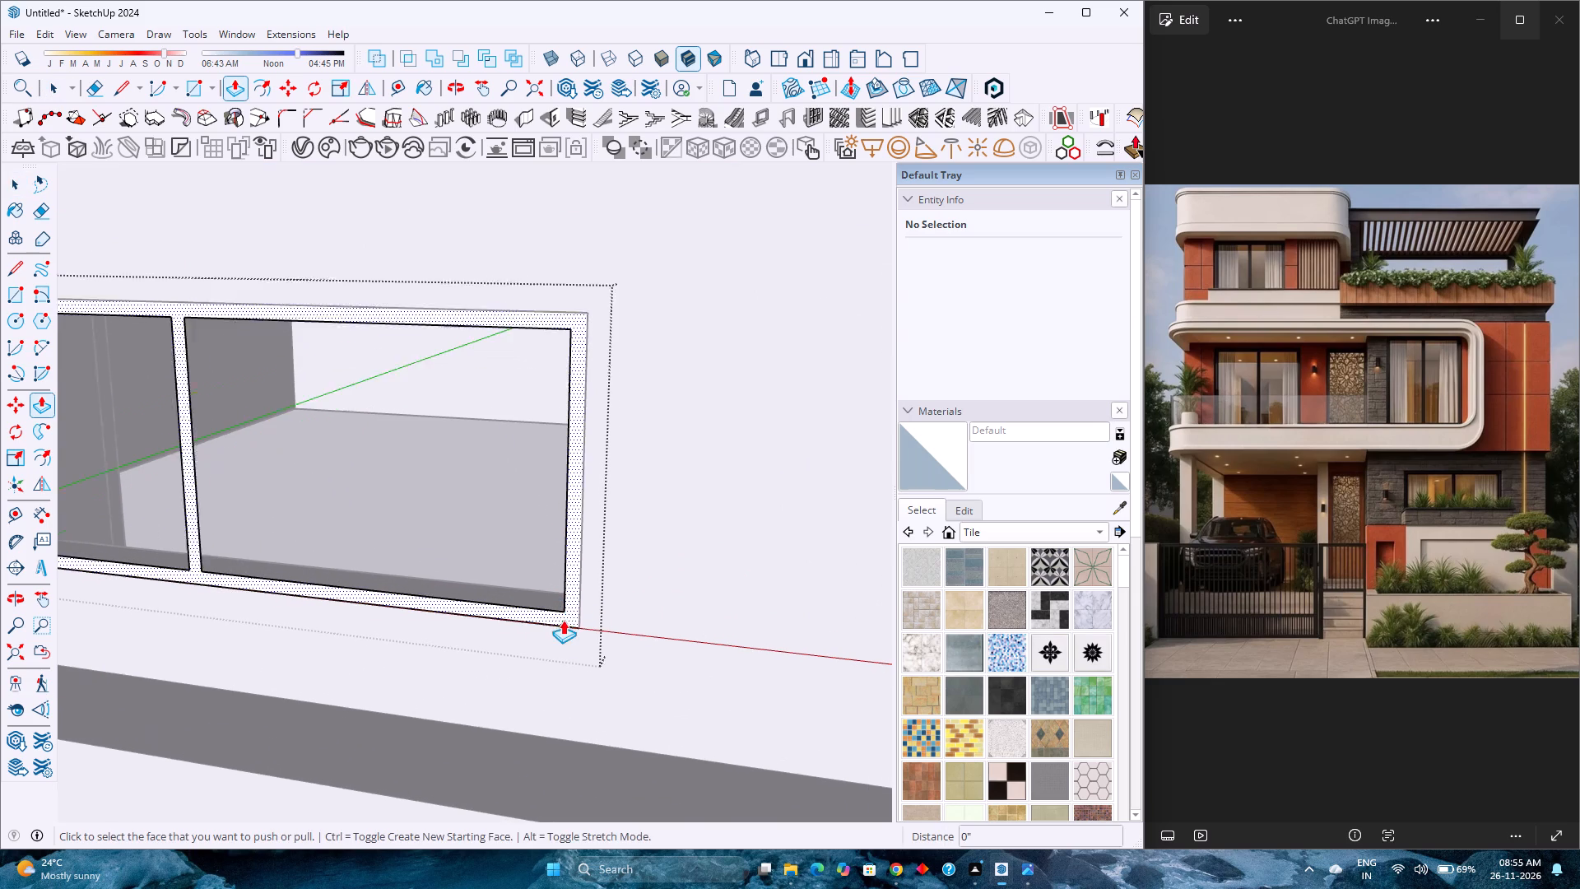
{"action": "scroll", "coordinate": [563, 620], "scroll_direction": "up", "scroll_amount": 1}
{"action": "left_click", "coordinate": [570, 610]}
{"action": "key", "text": "1"}
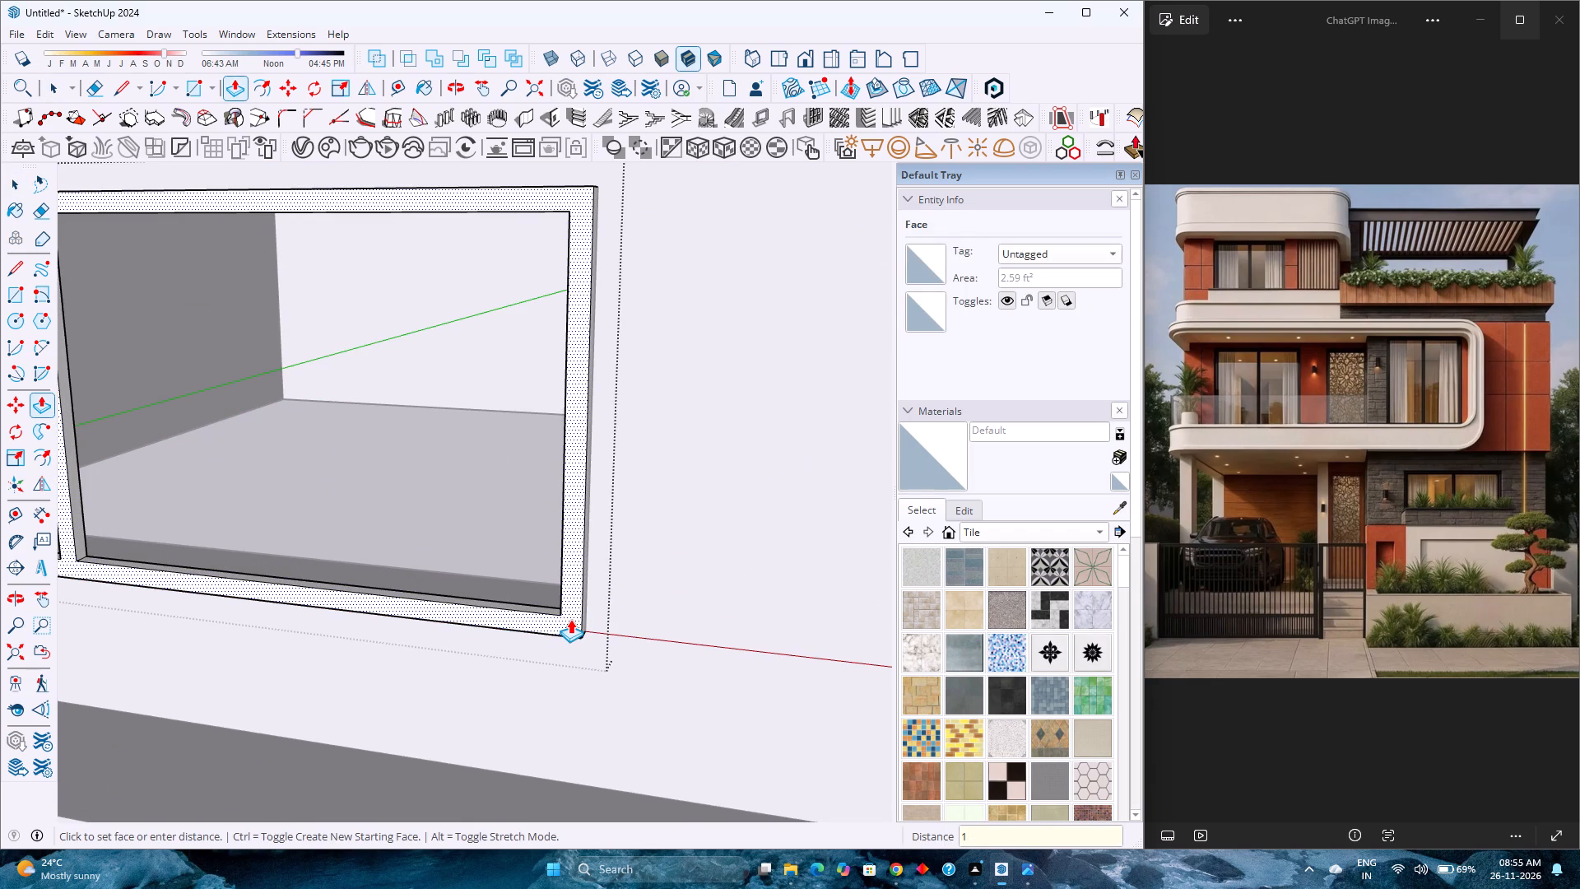
{"action": "key", "text": "BackSpace"}
{"action": "key", "text": "2"}
{"action": "key", "text": "Return"}
{"action": "scroll", "coordinate": [570, 603], "scroll_direction": "down", "scroll_amount": 4}
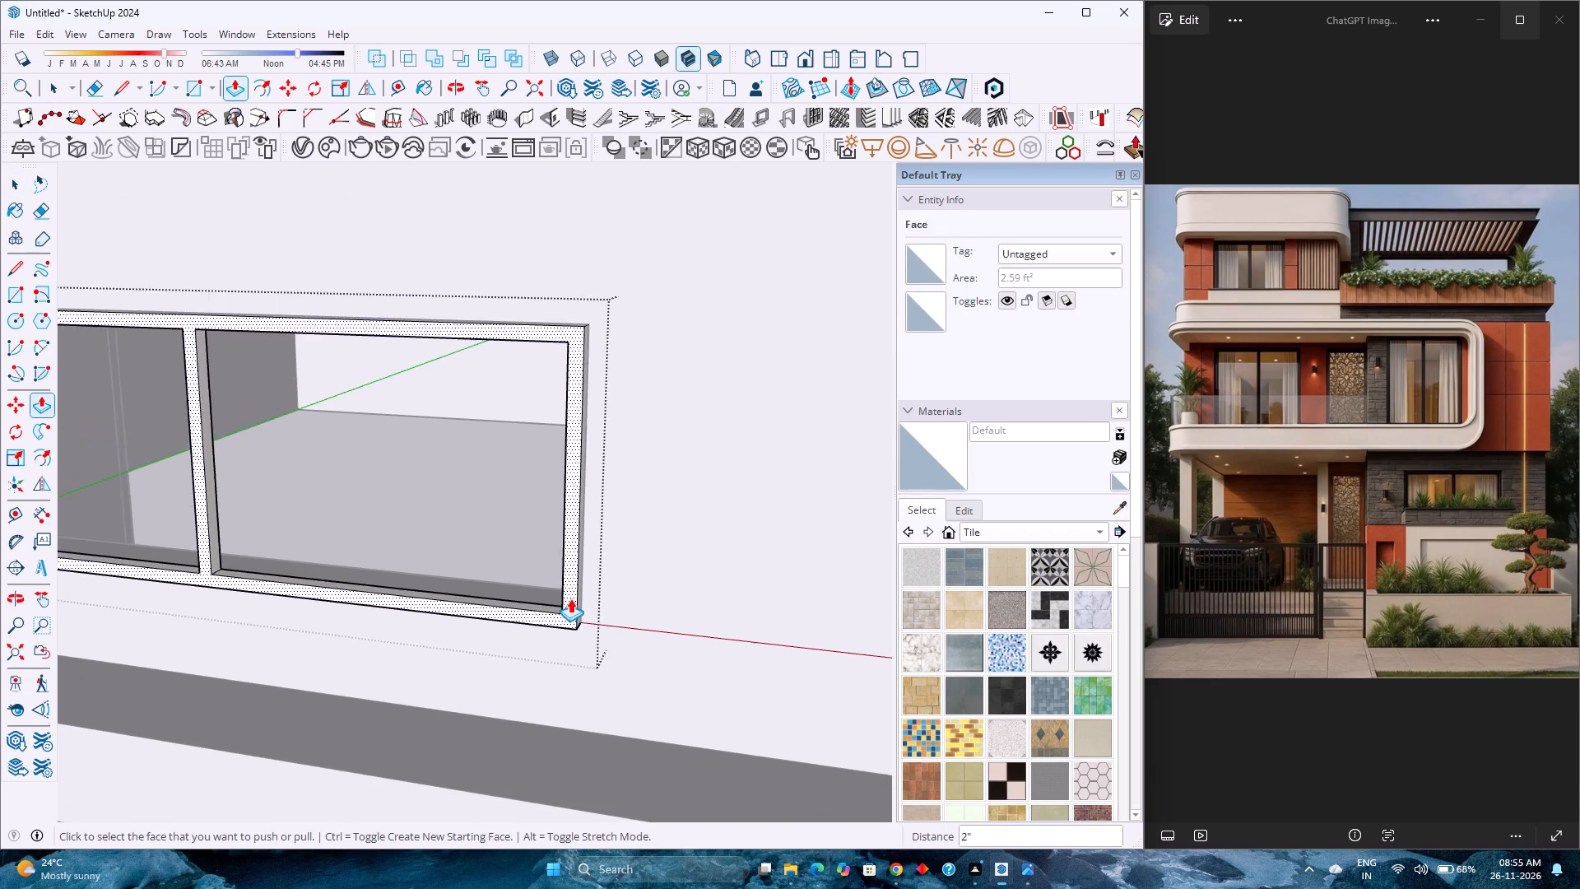
Examine the extruded two-pane window frame against the surrounding wall, from a distance and up close.
{"action": "scroll", "coordinate": [570, 596], "scroll_direction": "down", "scroll_amount": 3}
{"action": "scroll", "coordinate": [488, 581], "scroll_direction": "up", "scroll_amount": 4}
{"action": "scroll", "coordinate": [488, 581], "scroll_direction": "down", "scroll_amount": 5}
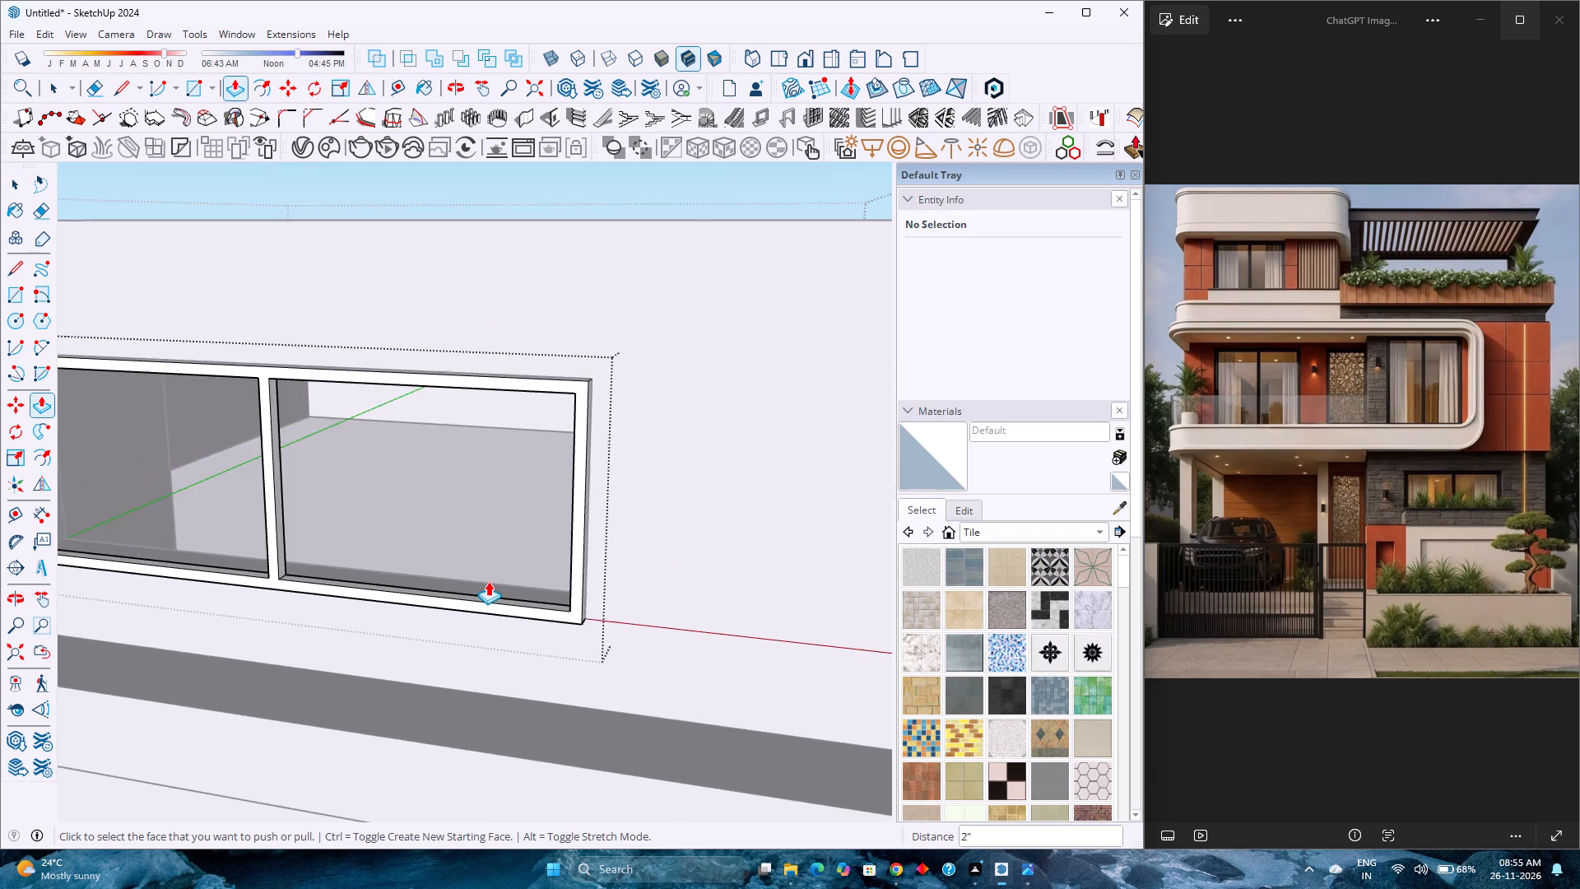
{"action": "scroll", "coordinate": [488, 581], "scroll_direction": "down", "scroll_amount": 5}
{"action": "scroll", "coordinate": [488, 581], "scroll_direction": "up", "scroll_amount": 4}
{"action": "scroll", "coordinate": [488, 581], "scroll_direction": "down", "scroll_amount": 5}
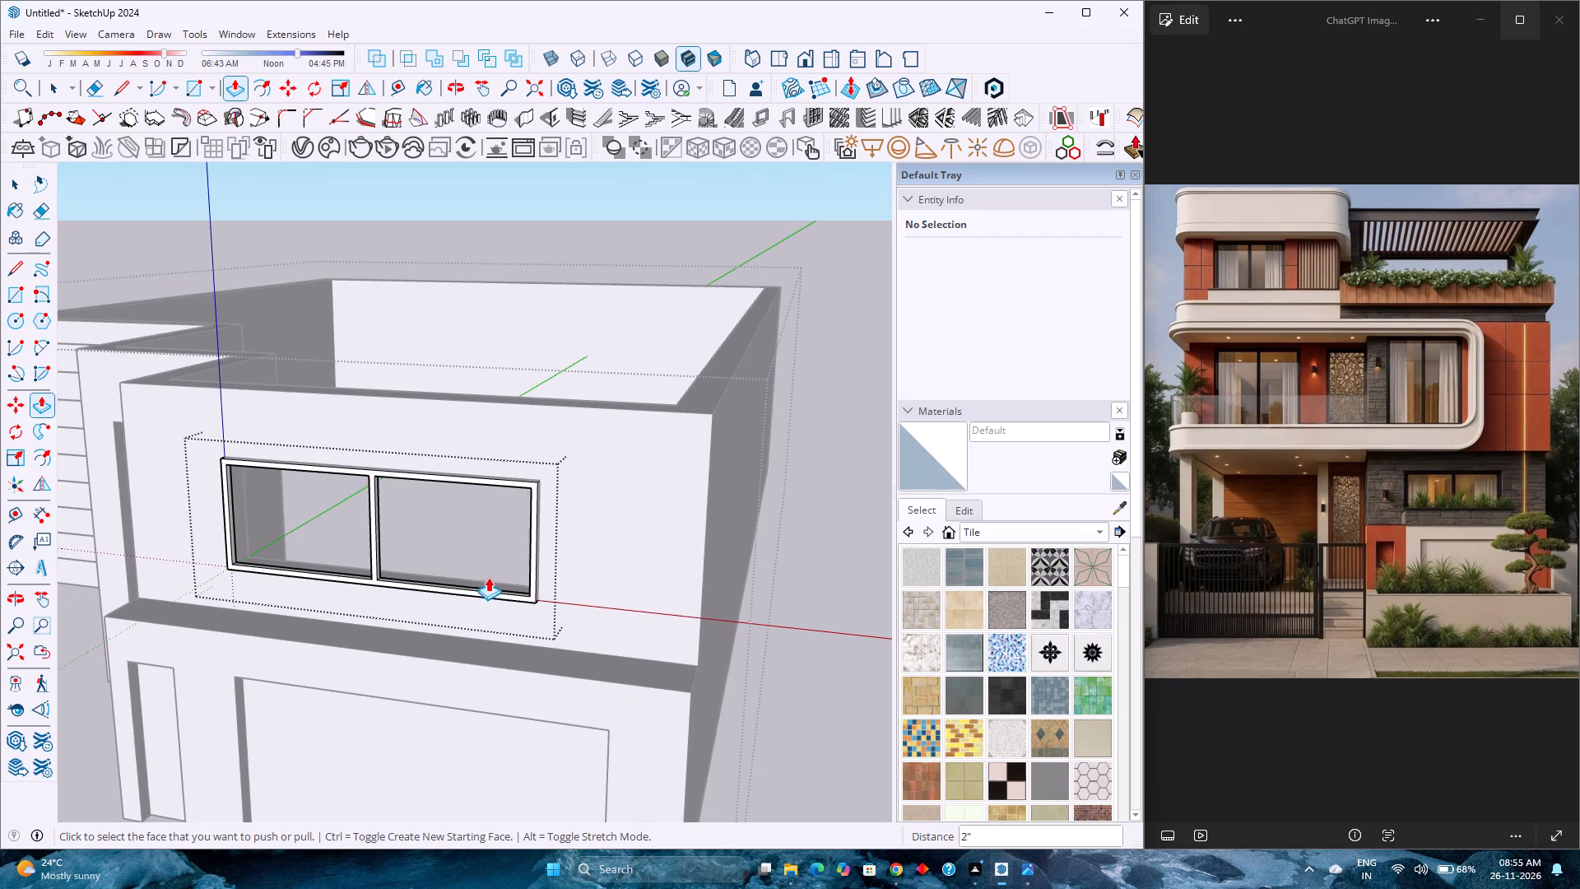
{"action": "scroll", "coordinate": [485, 567], "scroll_direction": "up", "scroll_amount": 4}
{"action": "middle_click_drag", "start_coordinate": [476, 567], "coordinate": [661, 538], "text": "shift"}
{"action": "middle_click", "coordinate": [662, 538], "text": "shift"}
{"action": "scroll", "coordinate": [560, 531], "scroll_direction": "up", "scroll_amount": 5}
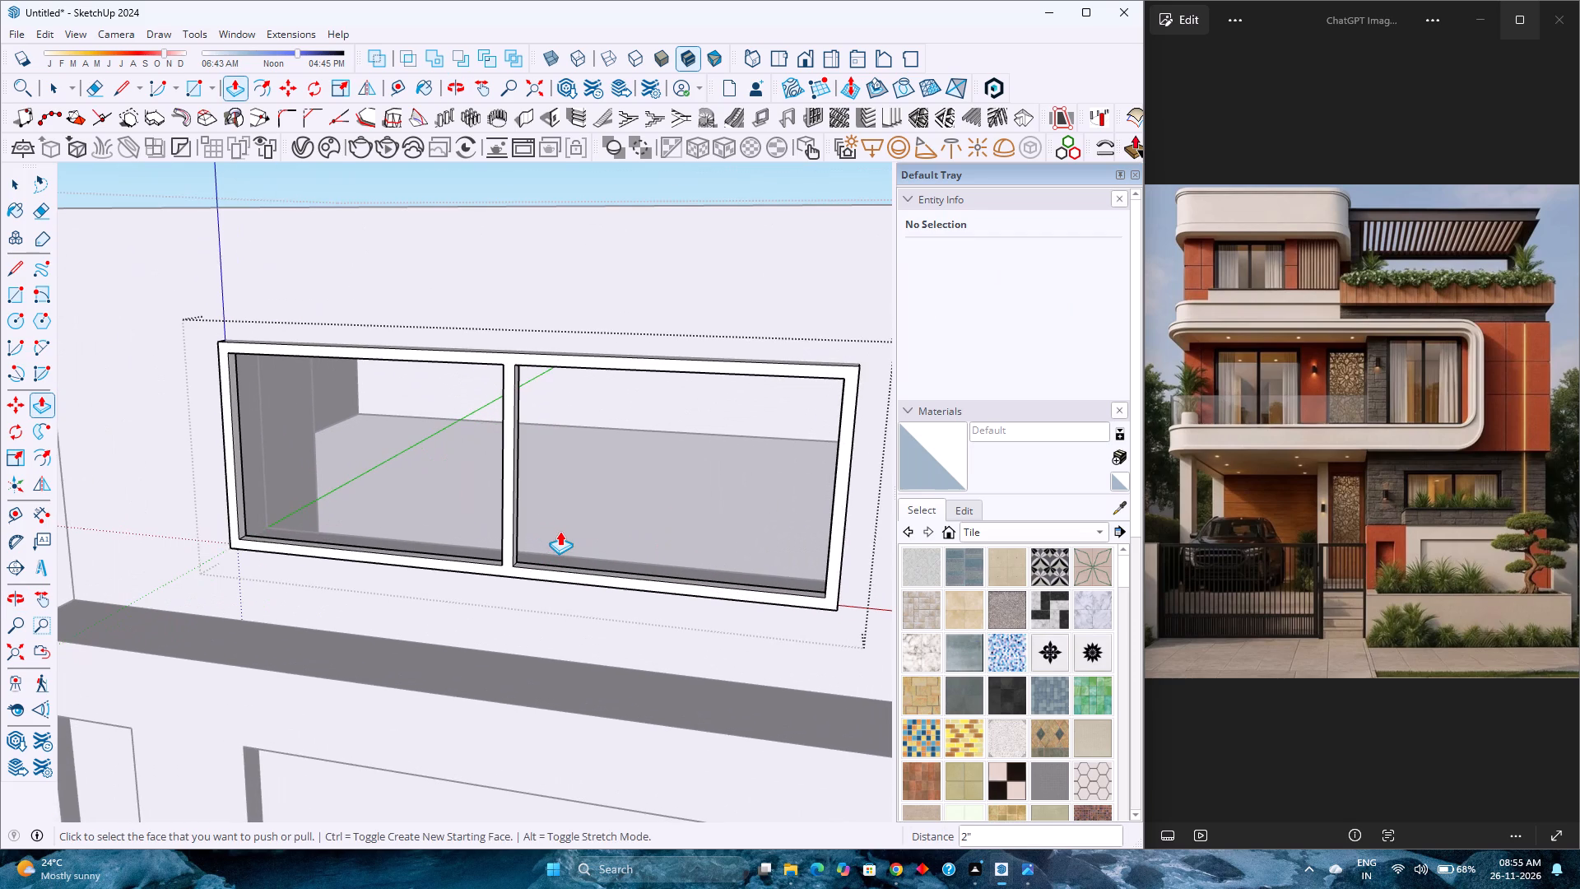
{"action": "key", "text": "space"}
{"action": "scroll", "coordinate": [560, 531], "scroll_direction": "down", "scroll_amount": 4}
{"action": "scroll", "coordinate": [413, 519], "scroll_direction": "up", "scroll_amount": 5}
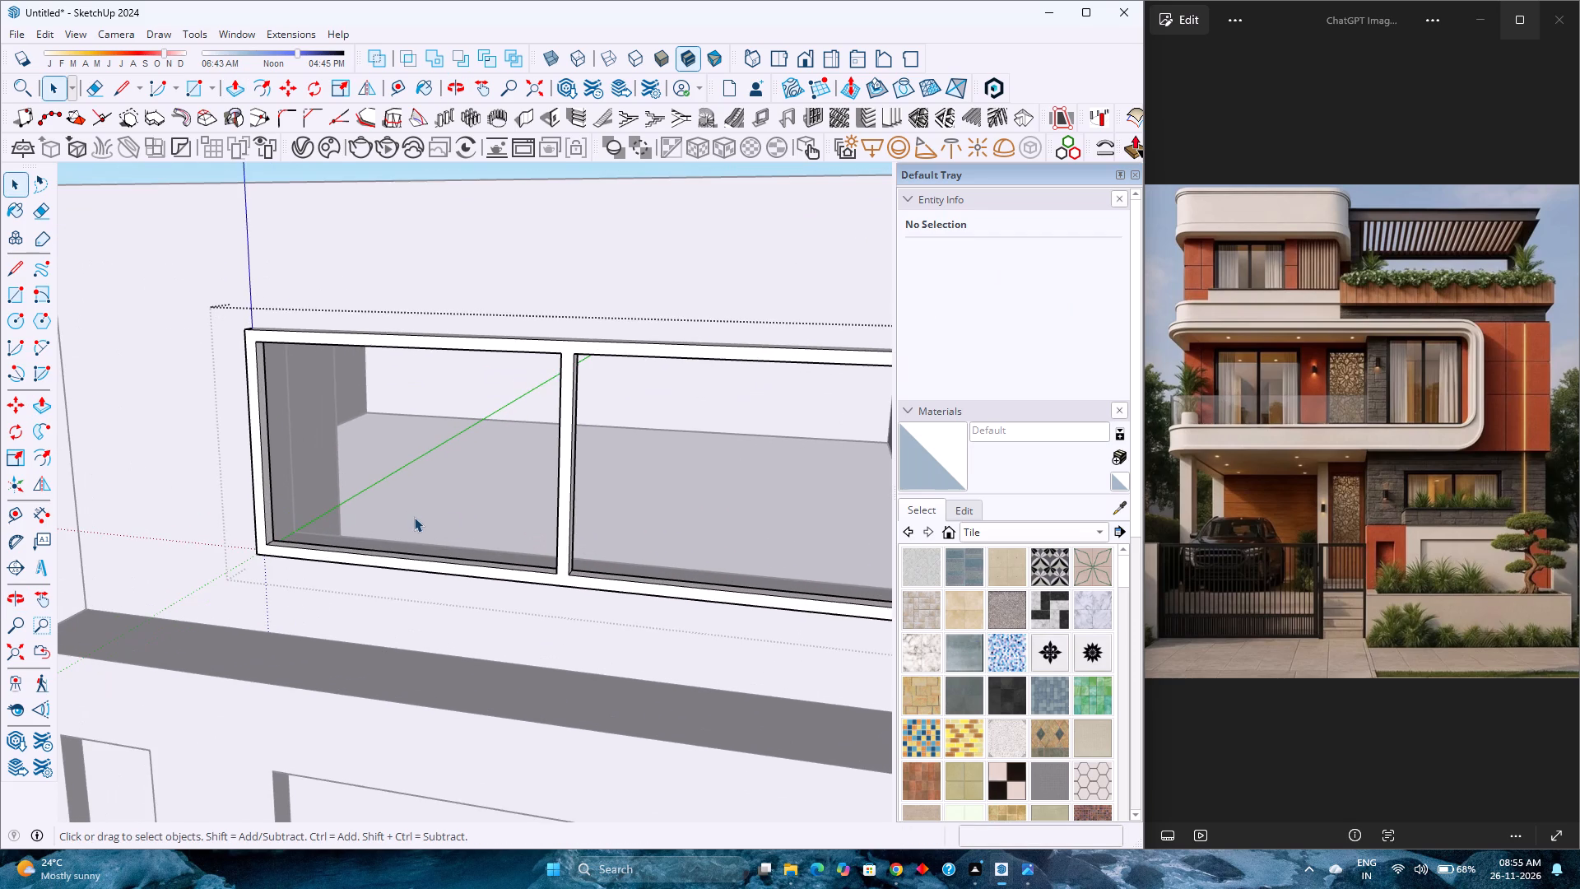
Draw a line along the bottom inner edge of the first opening beside the mullion to fill it with a pane face.
{"action": "scroll", "coordinate": [495, 516], "scroll_direction": "up", "scroll_amount": 3}
{"action": "scroll", "coordinate": [500, 522], "scroll_direction": "down", "scroll_amount": 4}
{"action": "scroll", "coordinate": [595, 463], "scroll_direction": "down", "scroll_amount": 4}
{"action": "middle_click_drag", "start_coordinate": [575, 468], "coordinate": [677, 375]}
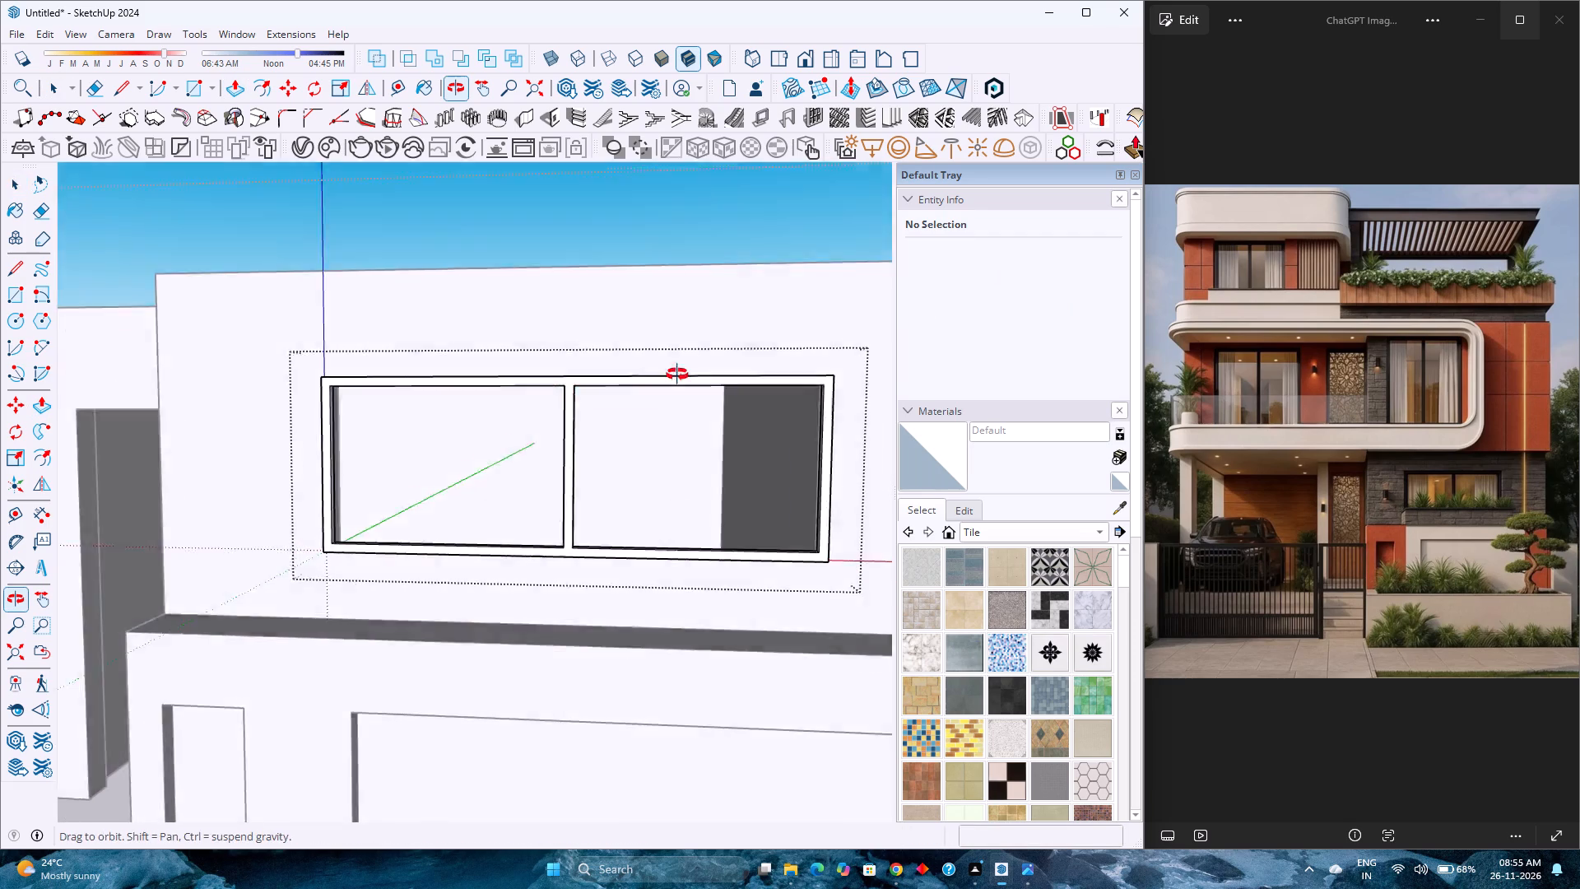
{"action": "middle_click_drag", "start_coordinate": [677, 375], "coordinate": [700, 356]}
{"action": "middle_click", "coordinate": [700, 356]}
{"action": "scroll", "coordinate": [700, 356], "scroll_direction": "down", "scroll_amount": 4}
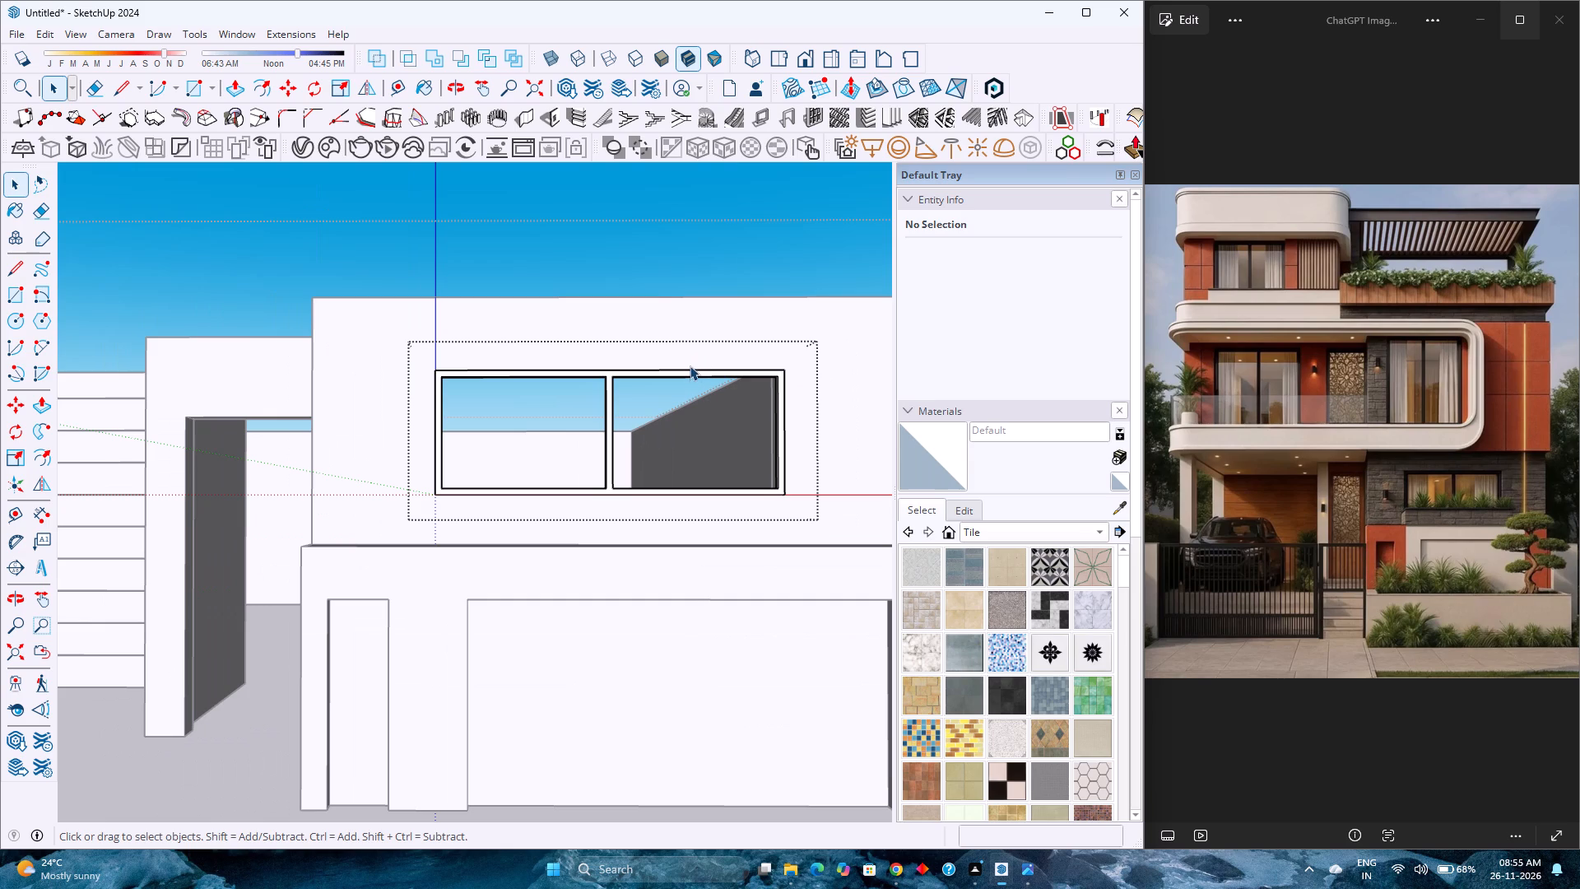
{"action": "scroll", "coordinate": [595, 460], "scroll_direction": "up", "scroll_amount": 4}
{"action": "scroll", "coordinate": [595, 460], "scroll_direction": "down", "scroll_amount": 3}
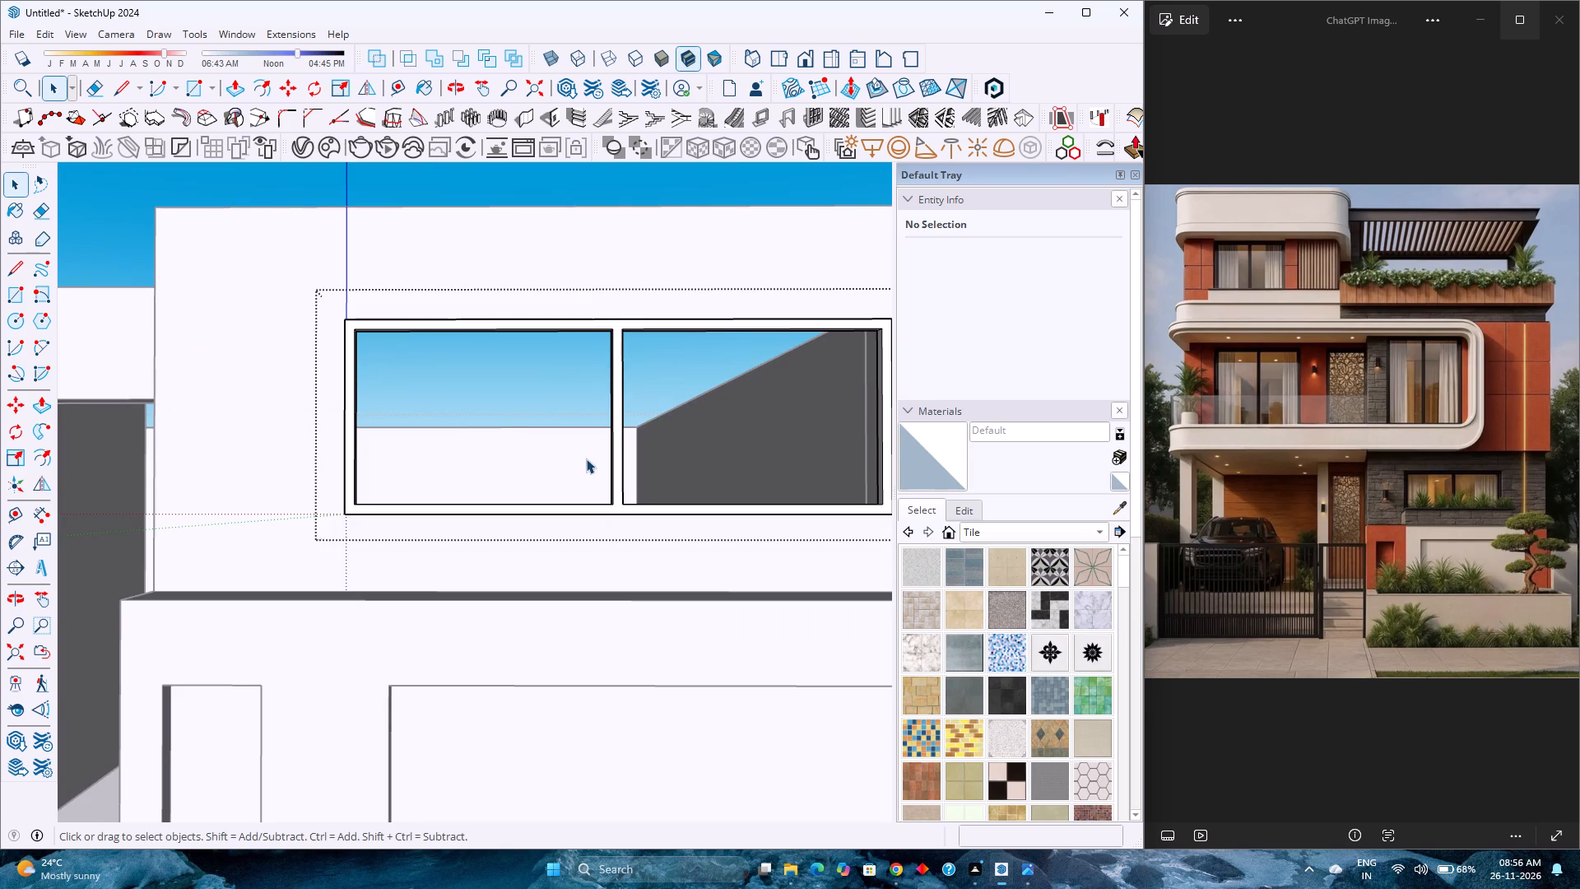
{"action": "left_click", "coordinate": [126, 87]}
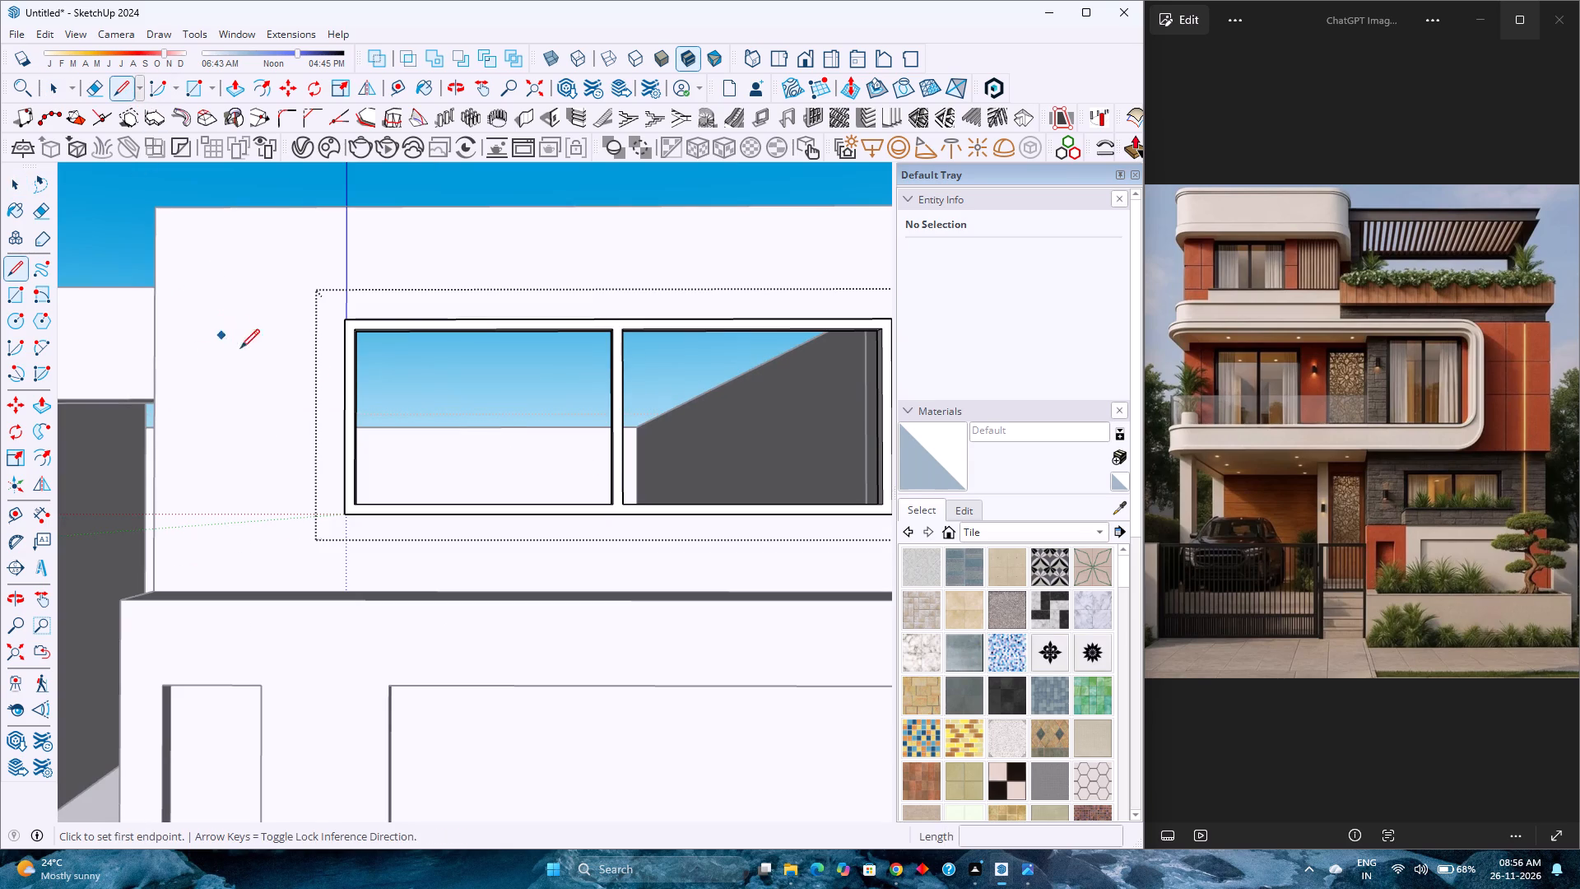
{"action": "left_click", "coordinate": [356, 505]}
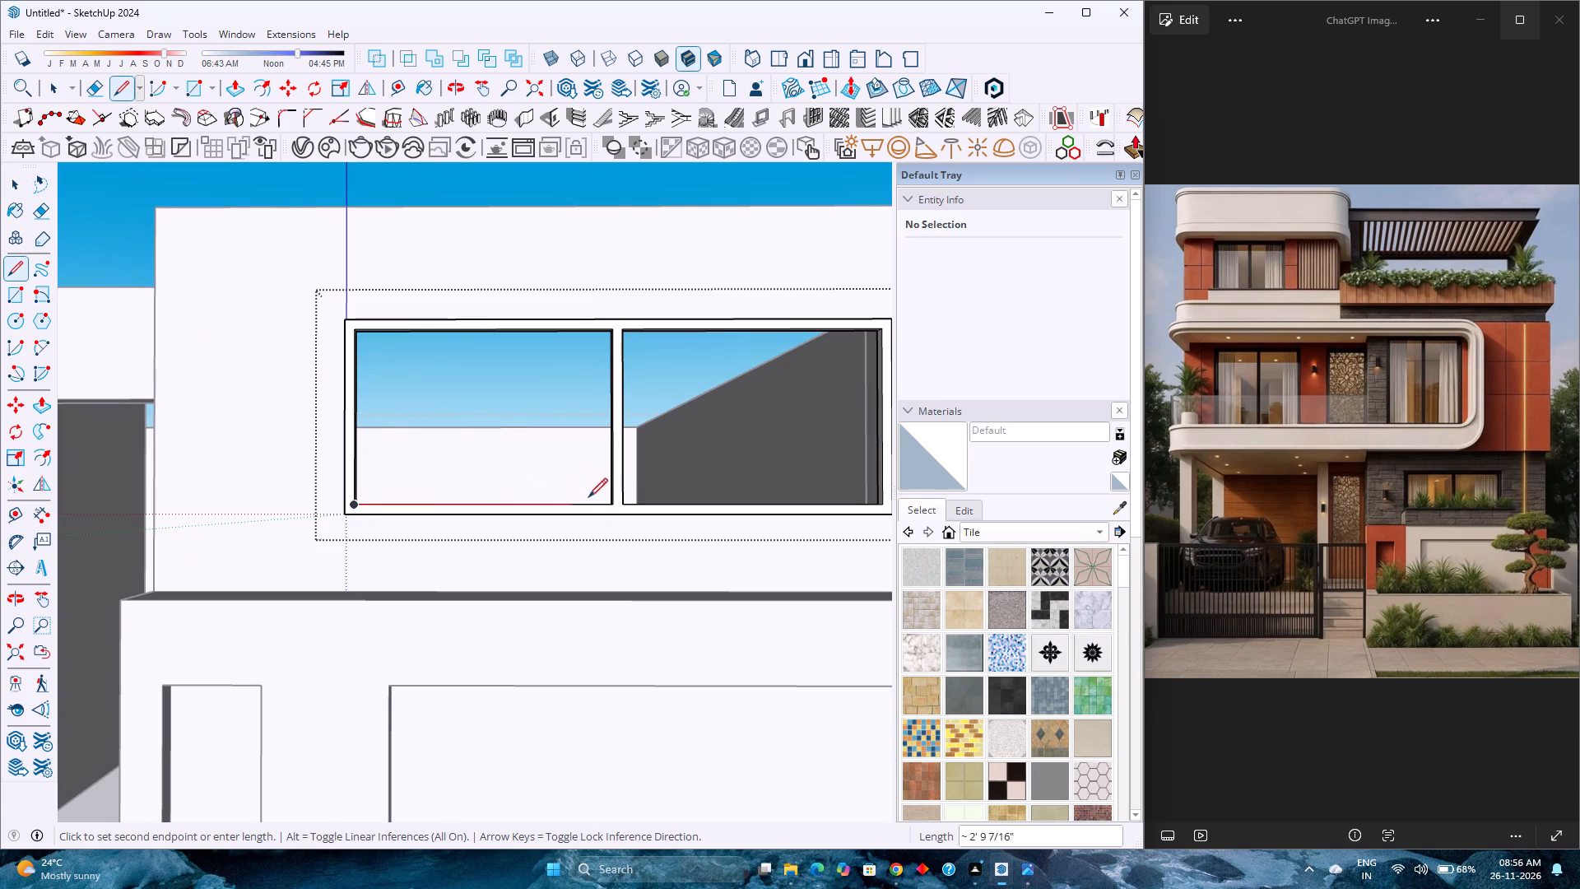
{"action": "left_click", "coordinate": [614, 501]}
{"action": "scroll", "coordinate": [558, 444], "scroll_direction": "up", "scroll_amount": 2}
{"action": "key", "text": "space"}
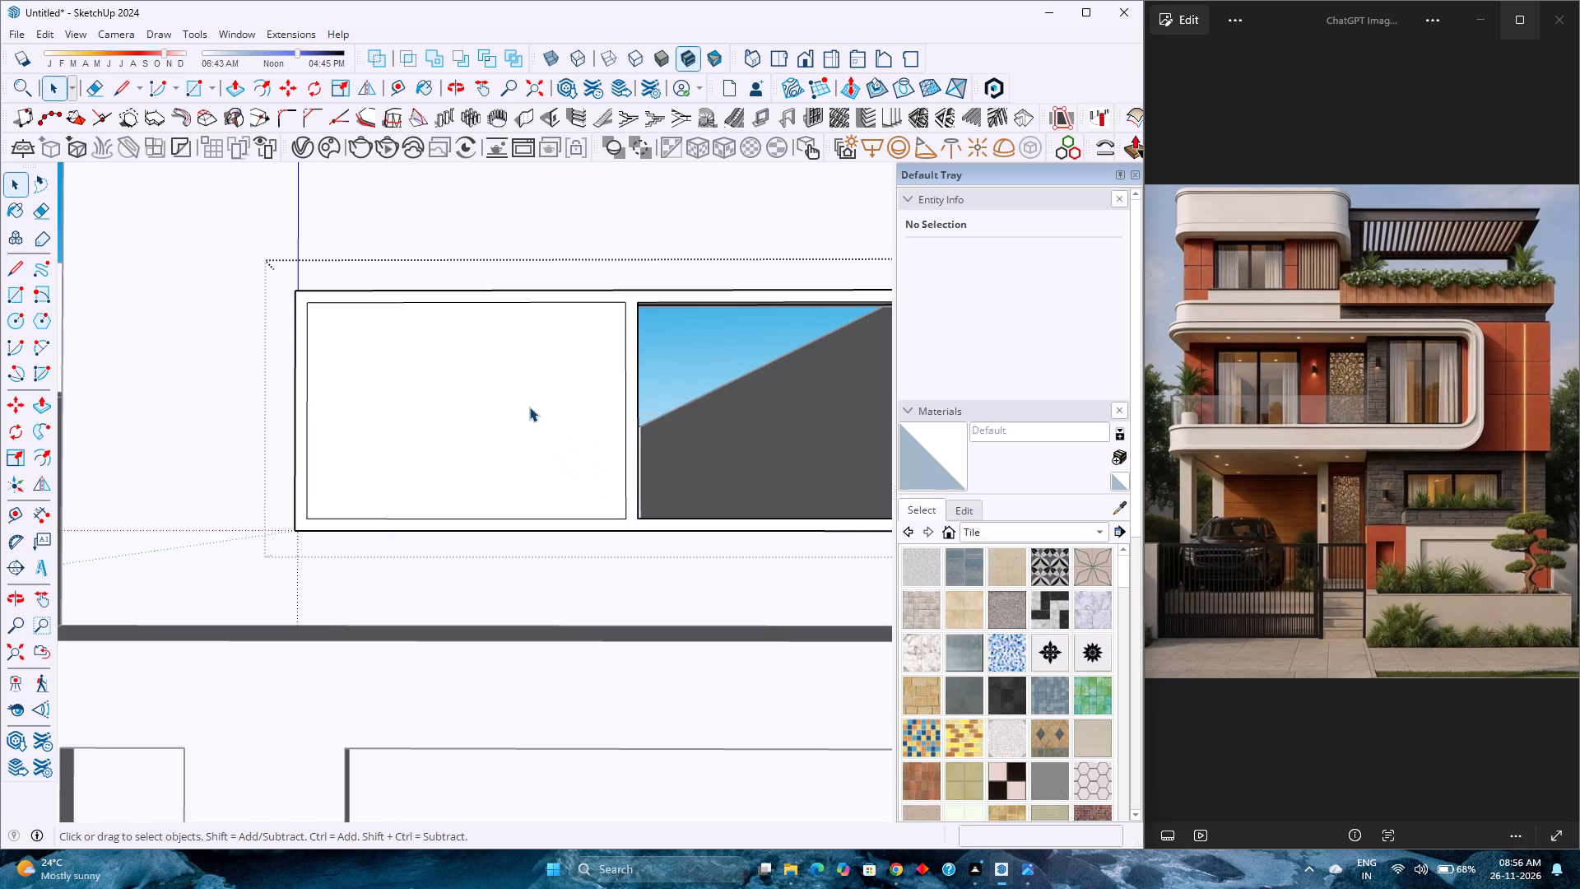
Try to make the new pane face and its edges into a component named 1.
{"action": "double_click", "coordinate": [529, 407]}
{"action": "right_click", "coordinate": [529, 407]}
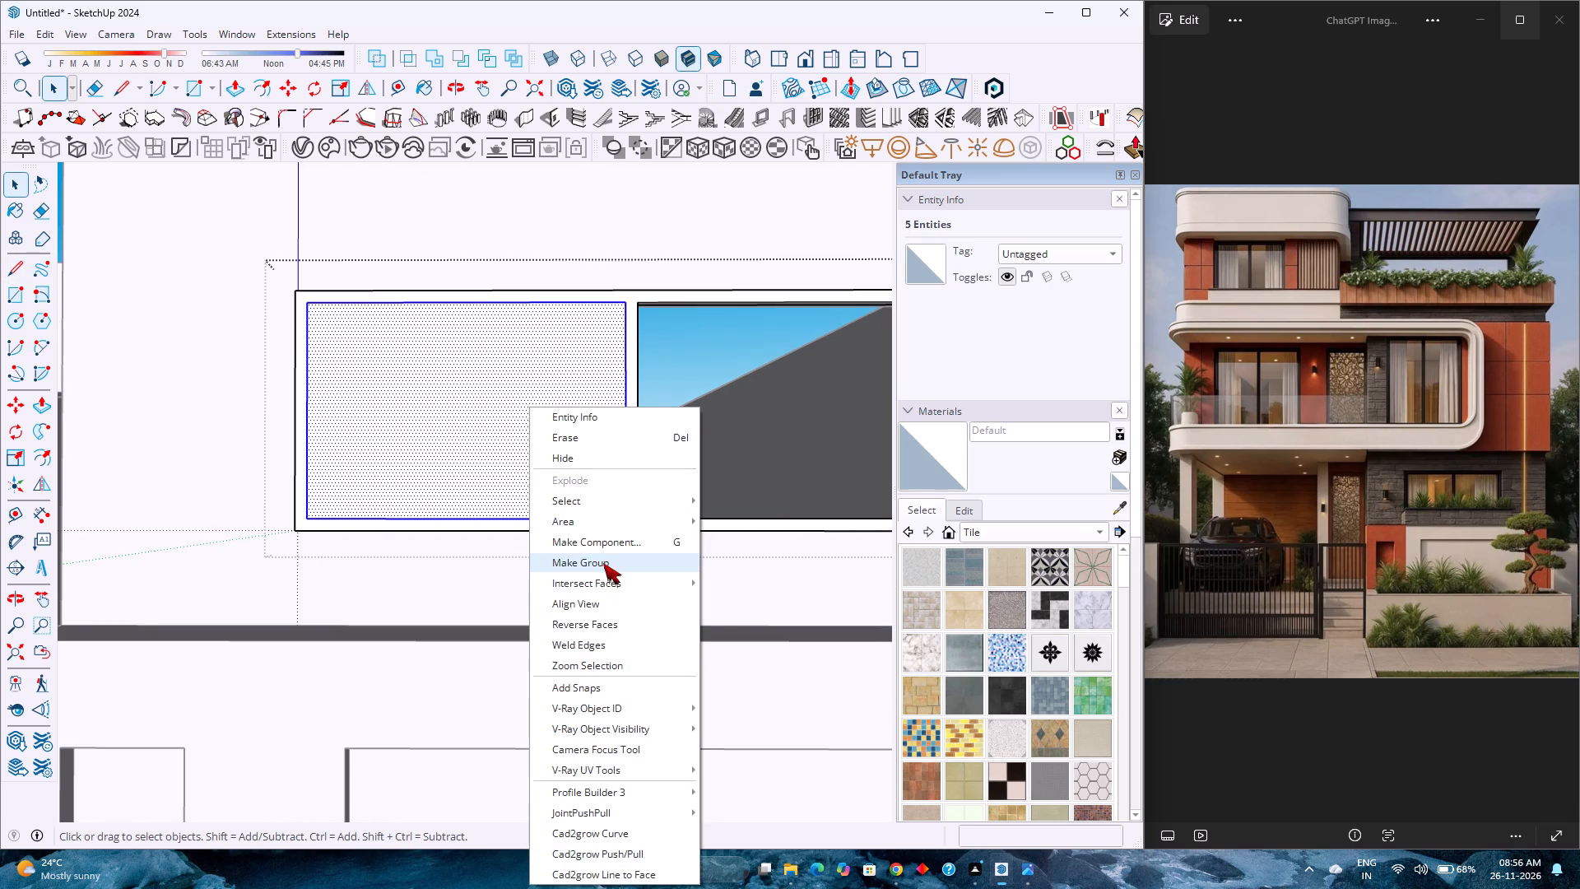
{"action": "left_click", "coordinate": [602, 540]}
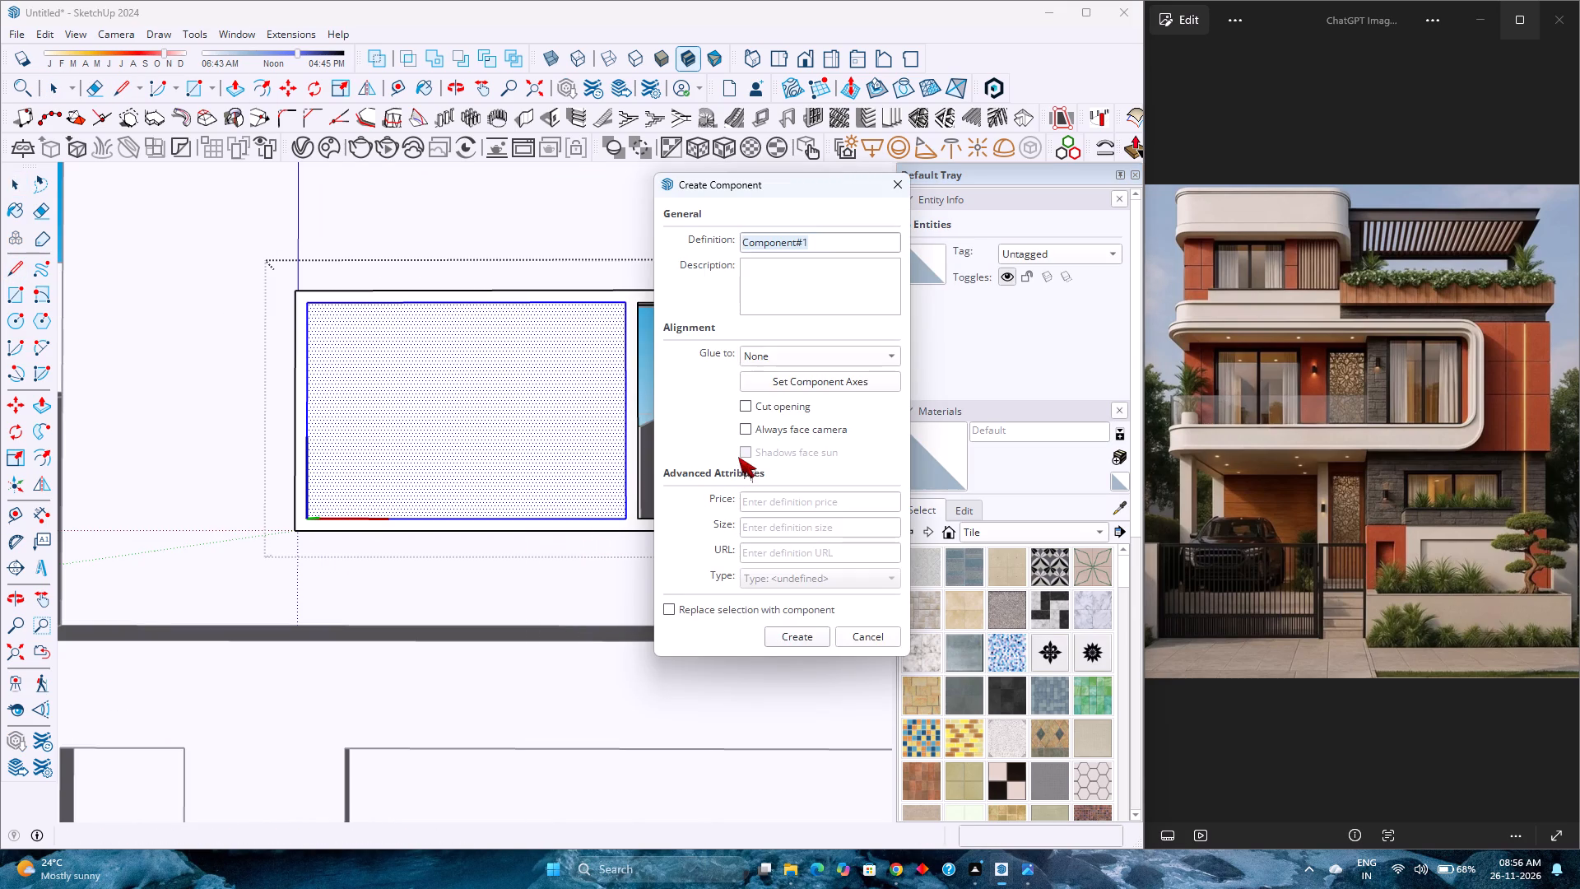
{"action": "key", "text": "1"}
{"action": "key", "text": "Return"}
Group the pane face with its edges and convert the group into a component named 1.
{"action": "double_click", "coordinate": [475, 443]}
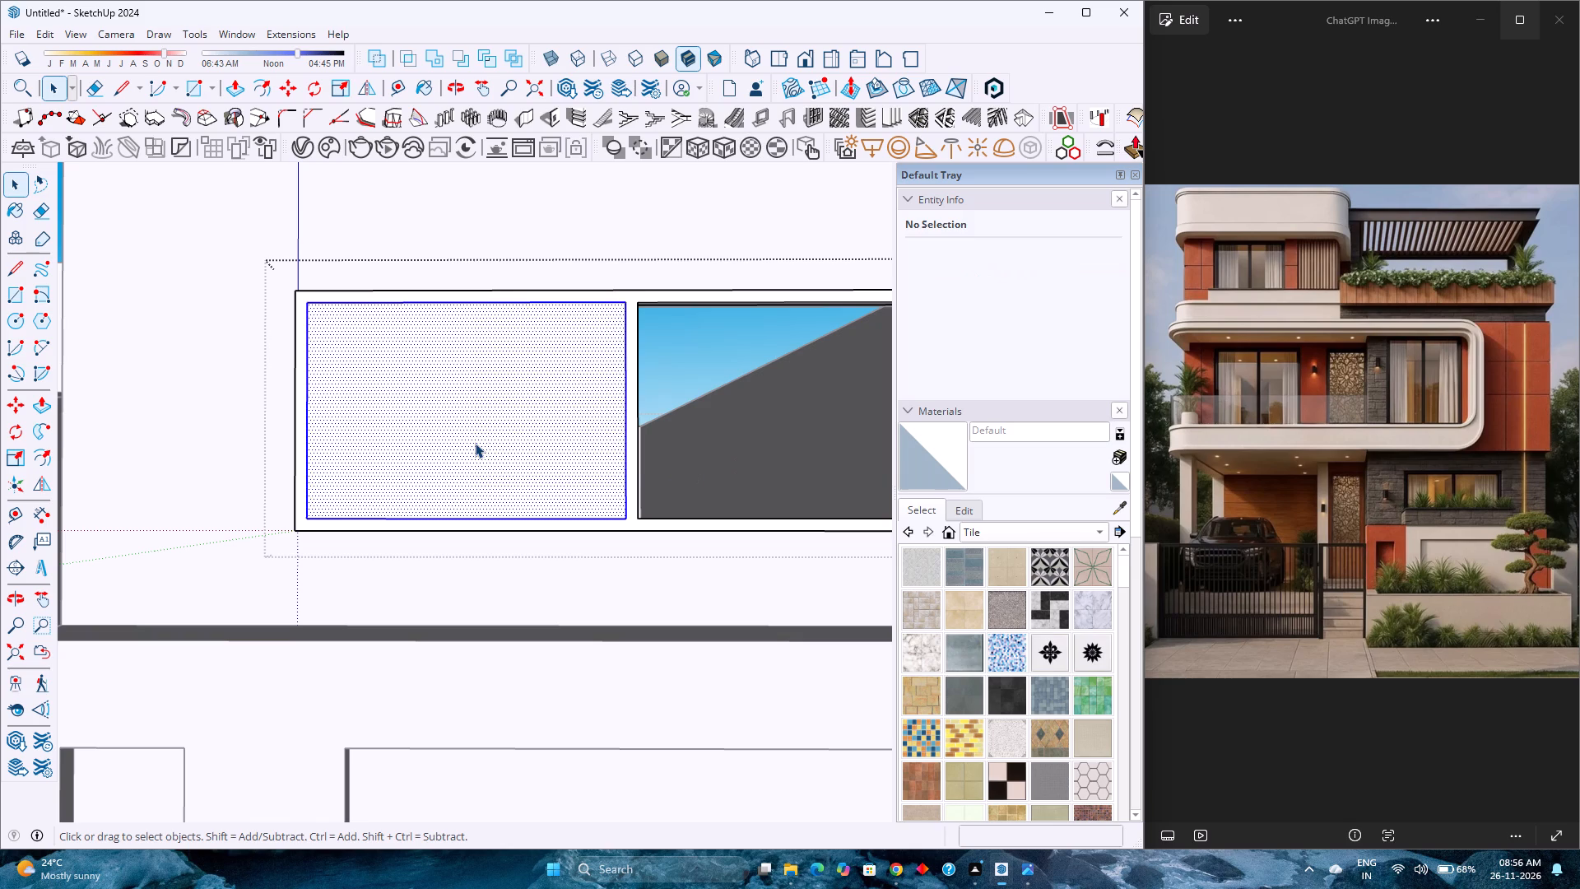
{"action": "right_click", "coordinate": [475, 443]}
{"action": "left_click", "coordinate": [551, 147]}
{"action": "right_click", "coordinate": [454, 368]}
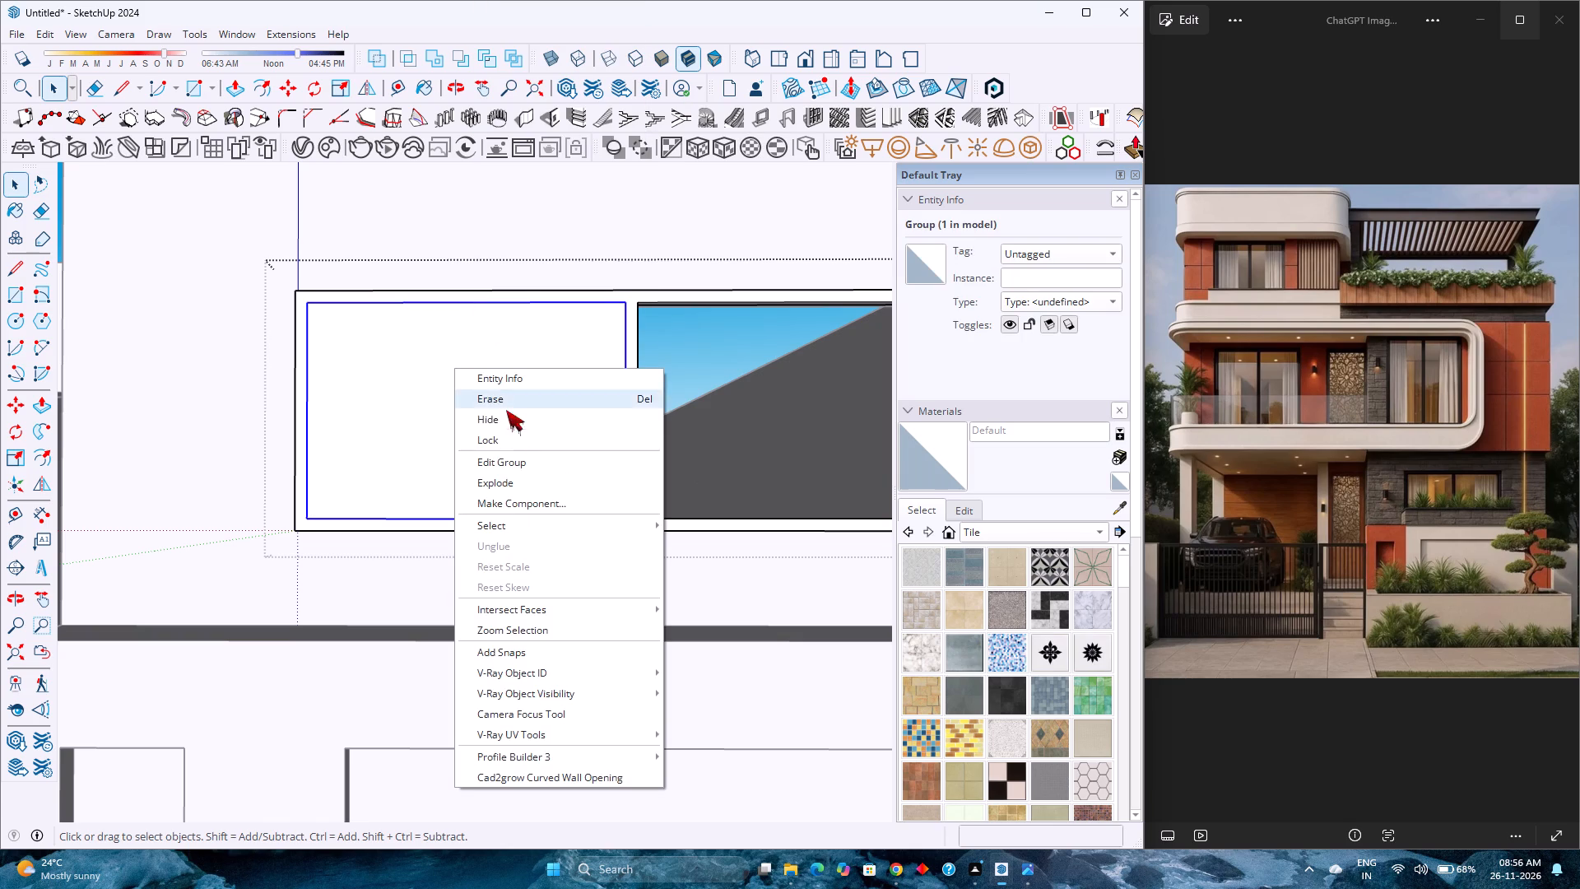
{"action": "left_click", "coordinate": [546, 496]}
{"action": "key", "text": "1"}
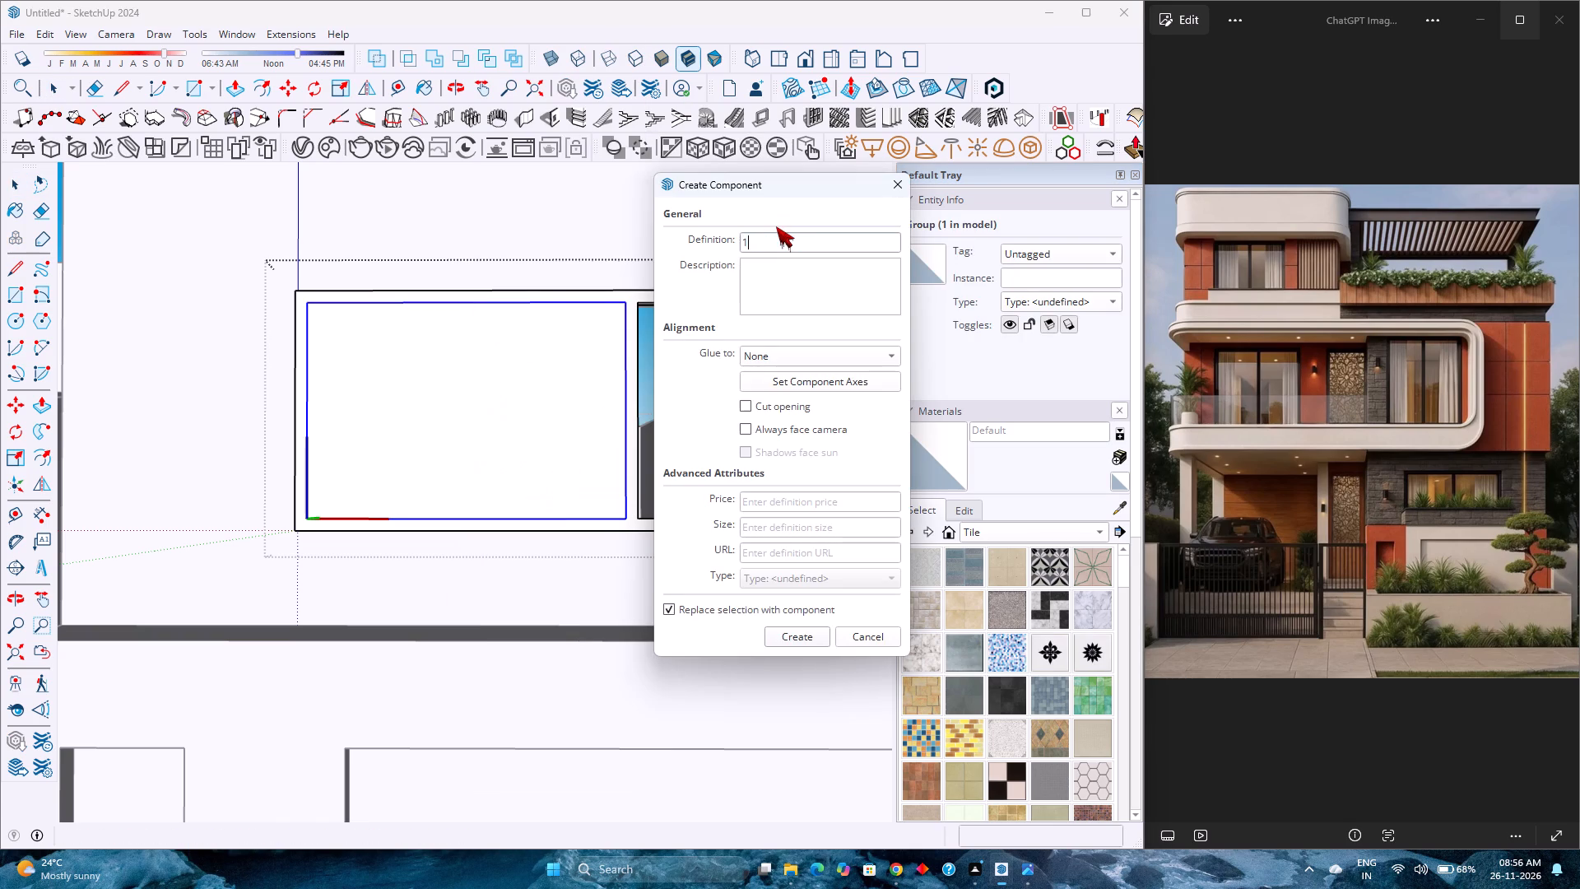
{"action": "key", "text": "Return"}
{"action": "left_click", "coordinate": [772, 442]}
Copy the pane component from its bottom corner into the empty opening on the other side of the mullion.
{"action": "key", "text": "m"}
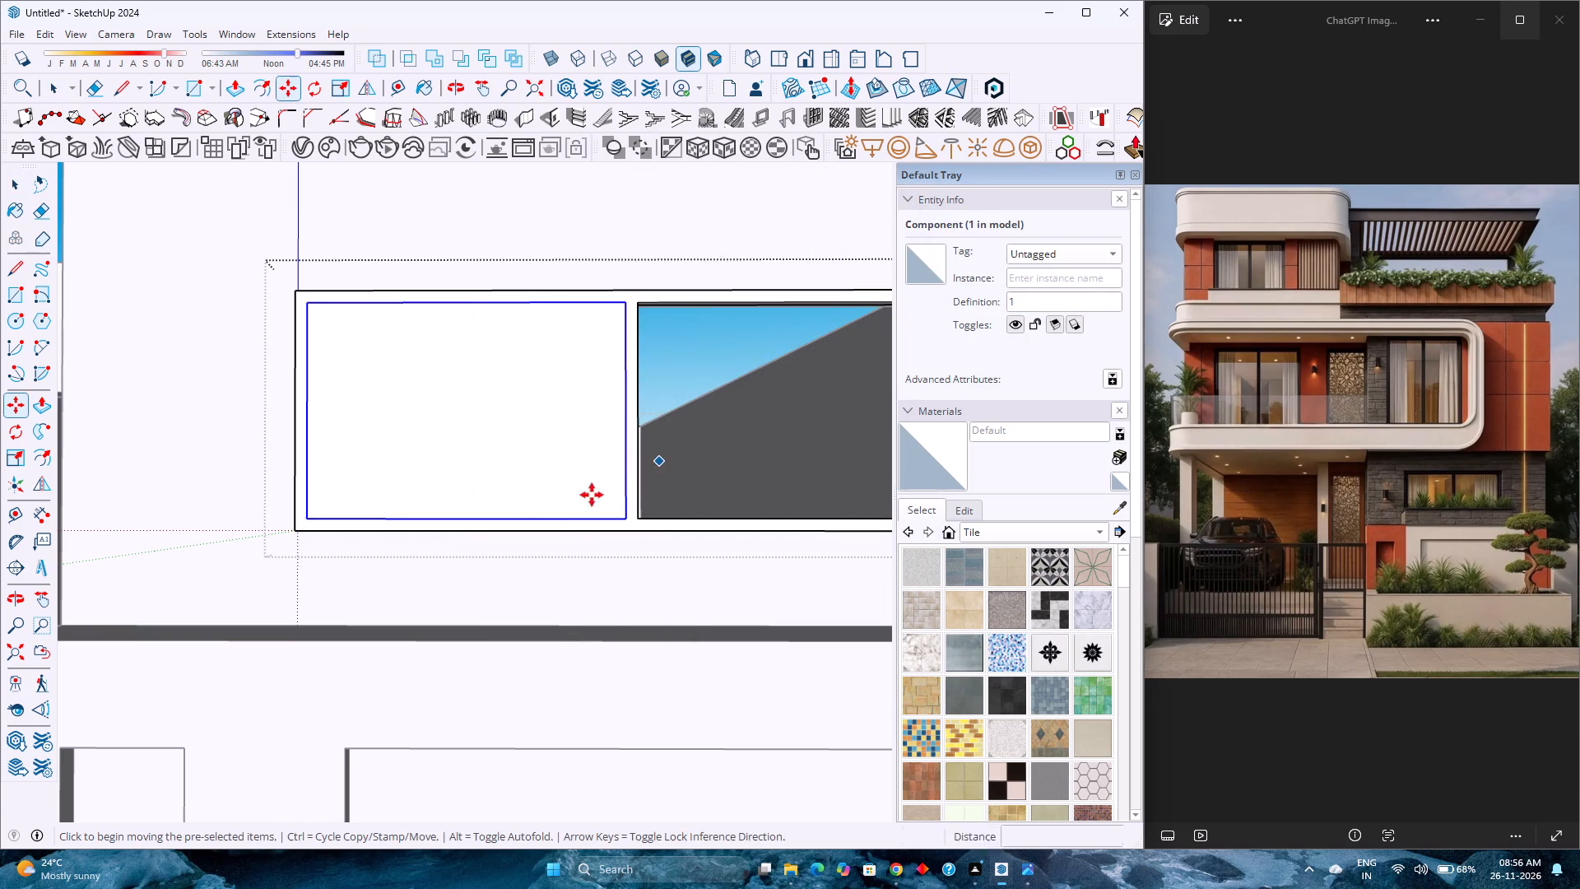
{"action": "left_click", "coordinate": [304, 519]}
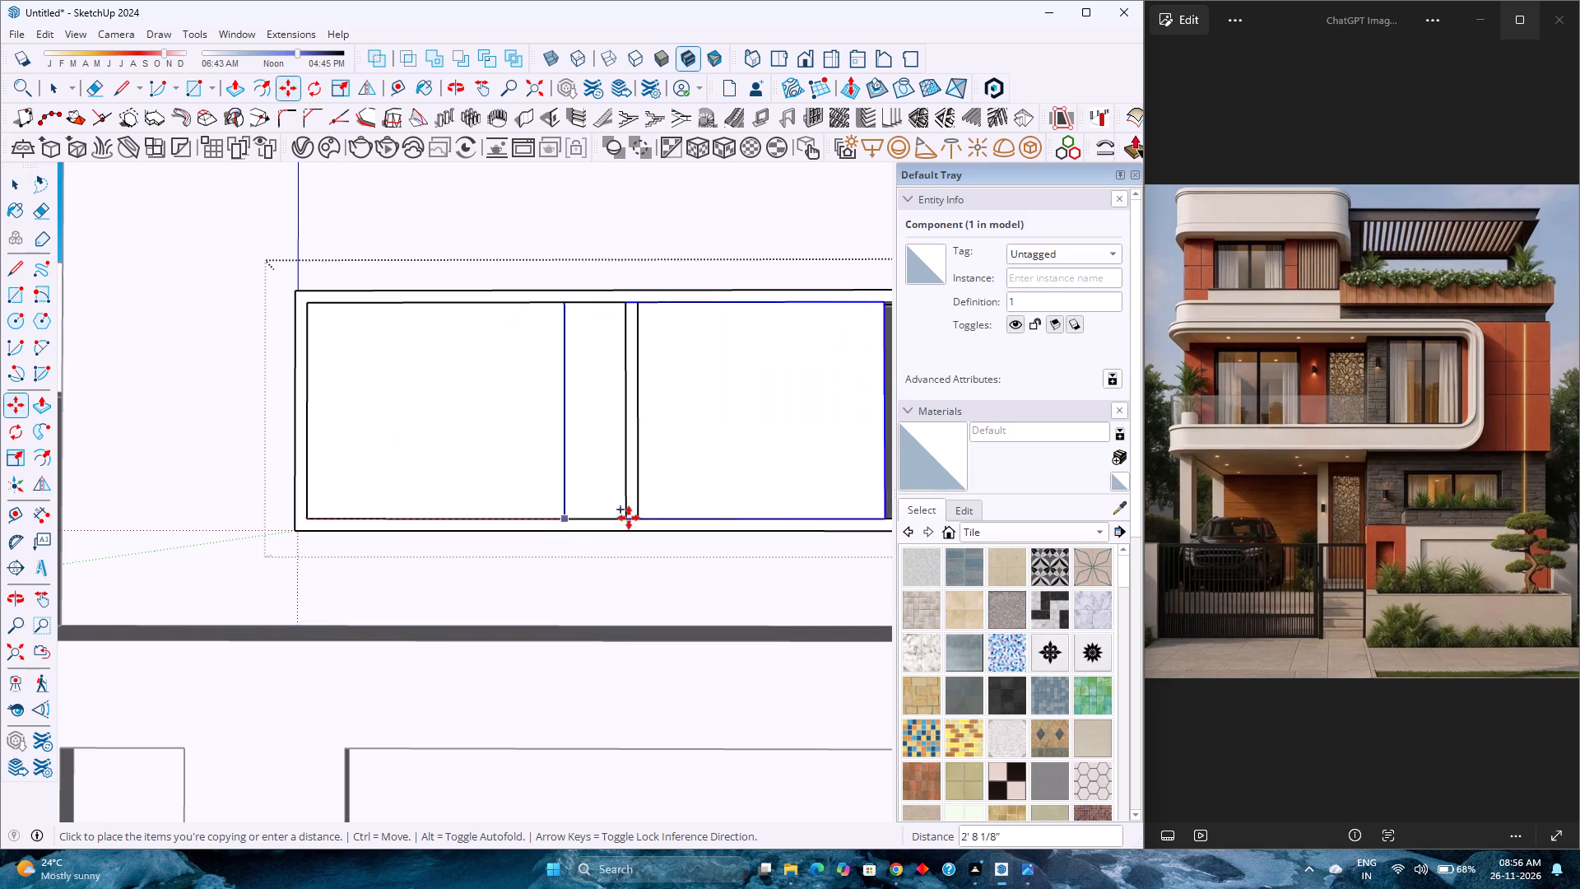
{"action": "left_click", "coordinate": [639, 516]}
{"action": "scroll", "coordinate": [577, 500], "scroll_direction": "down", "scroll_amount": 4}
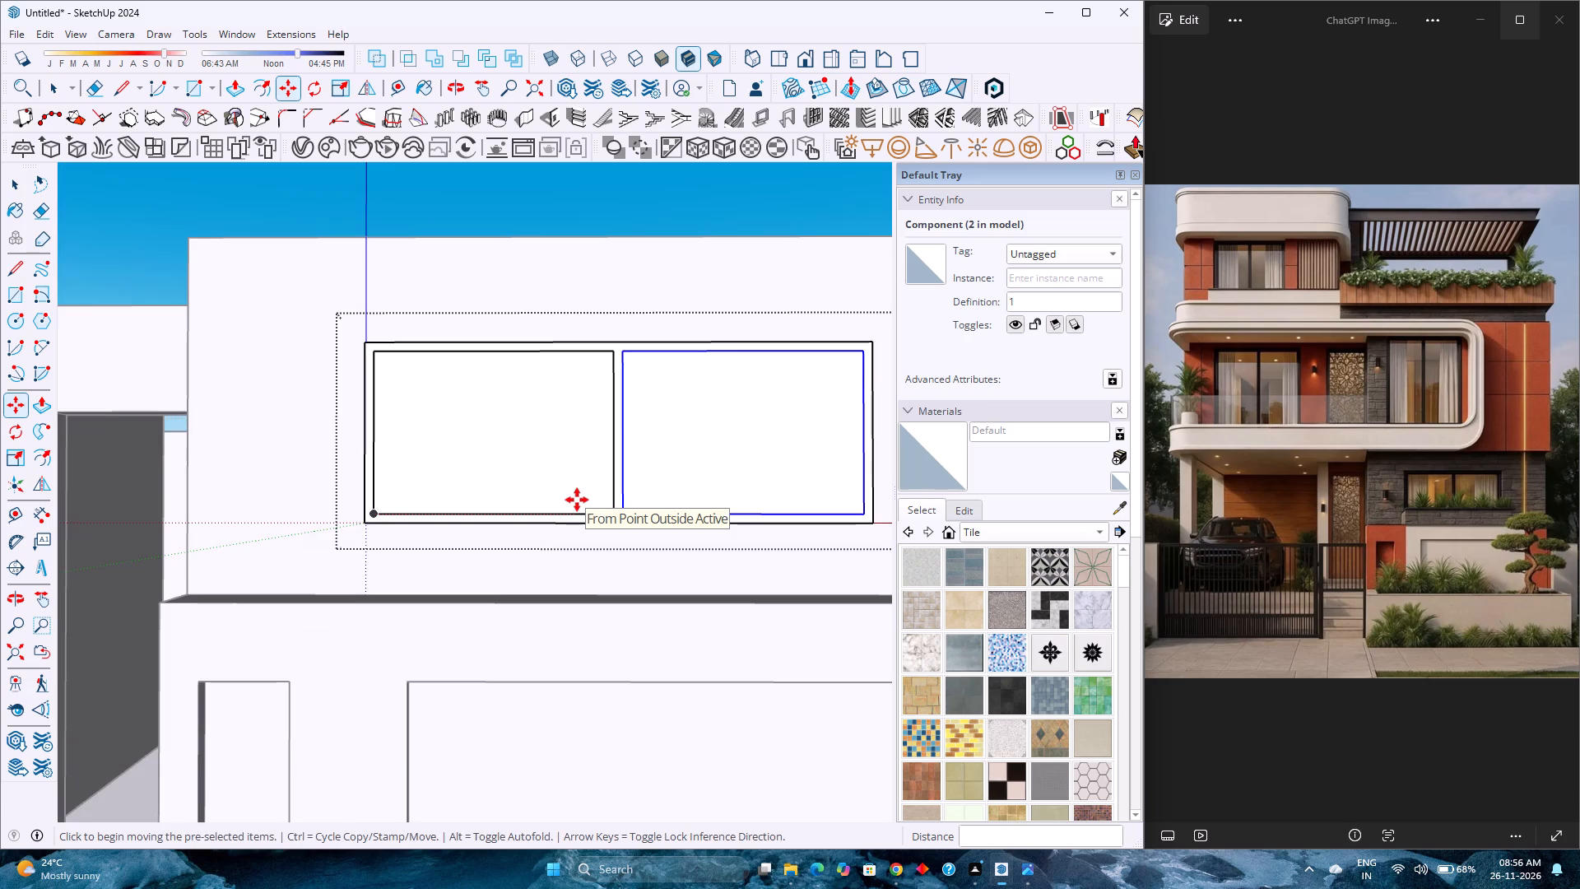
{"action": "key", "text": "space"}
Open the original pane component for editing and extrude its face by 1 inch using Push/Pull.
{"action": "scroll", "coordinate": [552, 463], "scroll_direction": "up", "scroll_amount": 3}
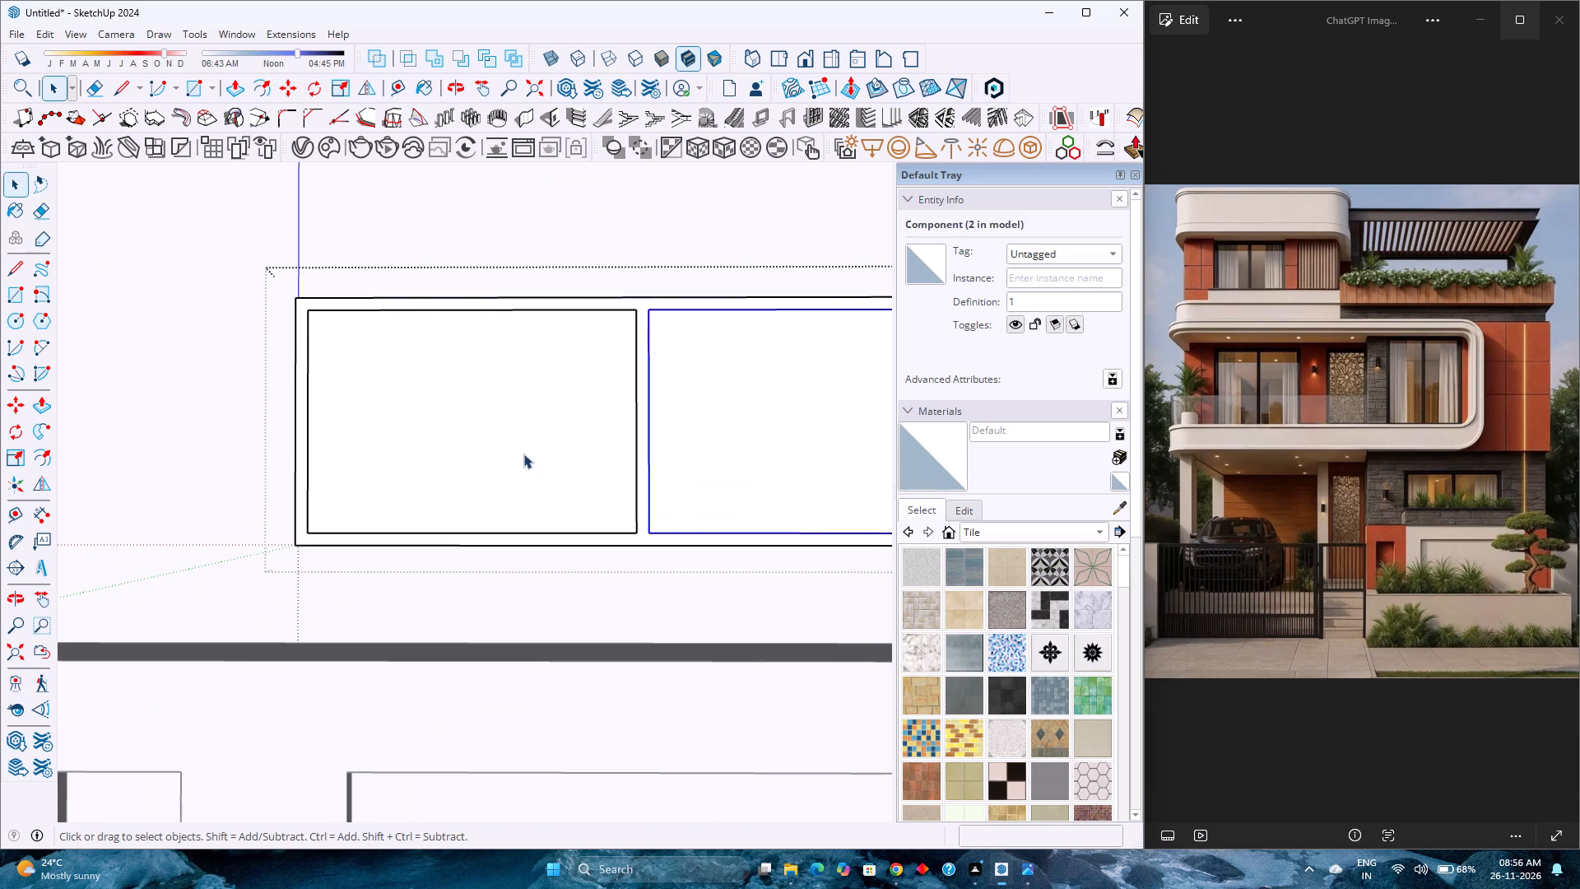
{"action": "double_click", "coordinate": [466, 442]}
{"action": "scroll", "coordinate": [466, 442], "scroll_direction": "up", "scroll_amount": 3}
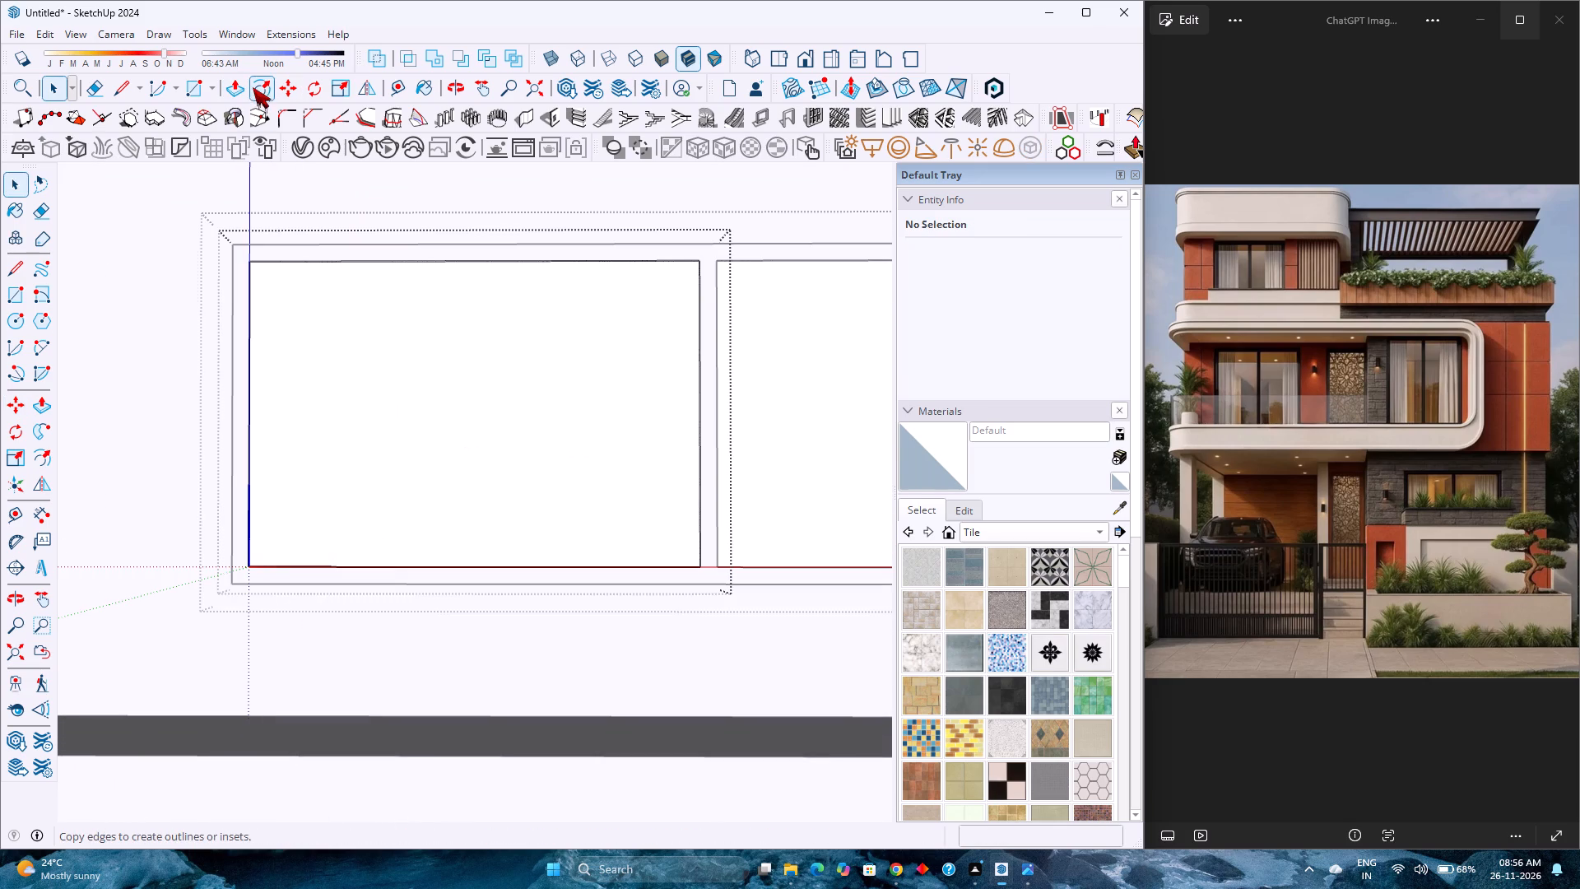
{"action": "scroll", "coordinate": [399, 364], "scroll_direction": "down", "scroll_amount": 2}
{"action": "middle_click_drag", "start_coordinate": [402, 357], "coordinate": [340, 452]}
{"action": "middle_click", "coordinate": [340, 452]}
{"action": "scroll", "coordinate": [341, 426], "scroll_direction": "down", "scroll_amount": 3}
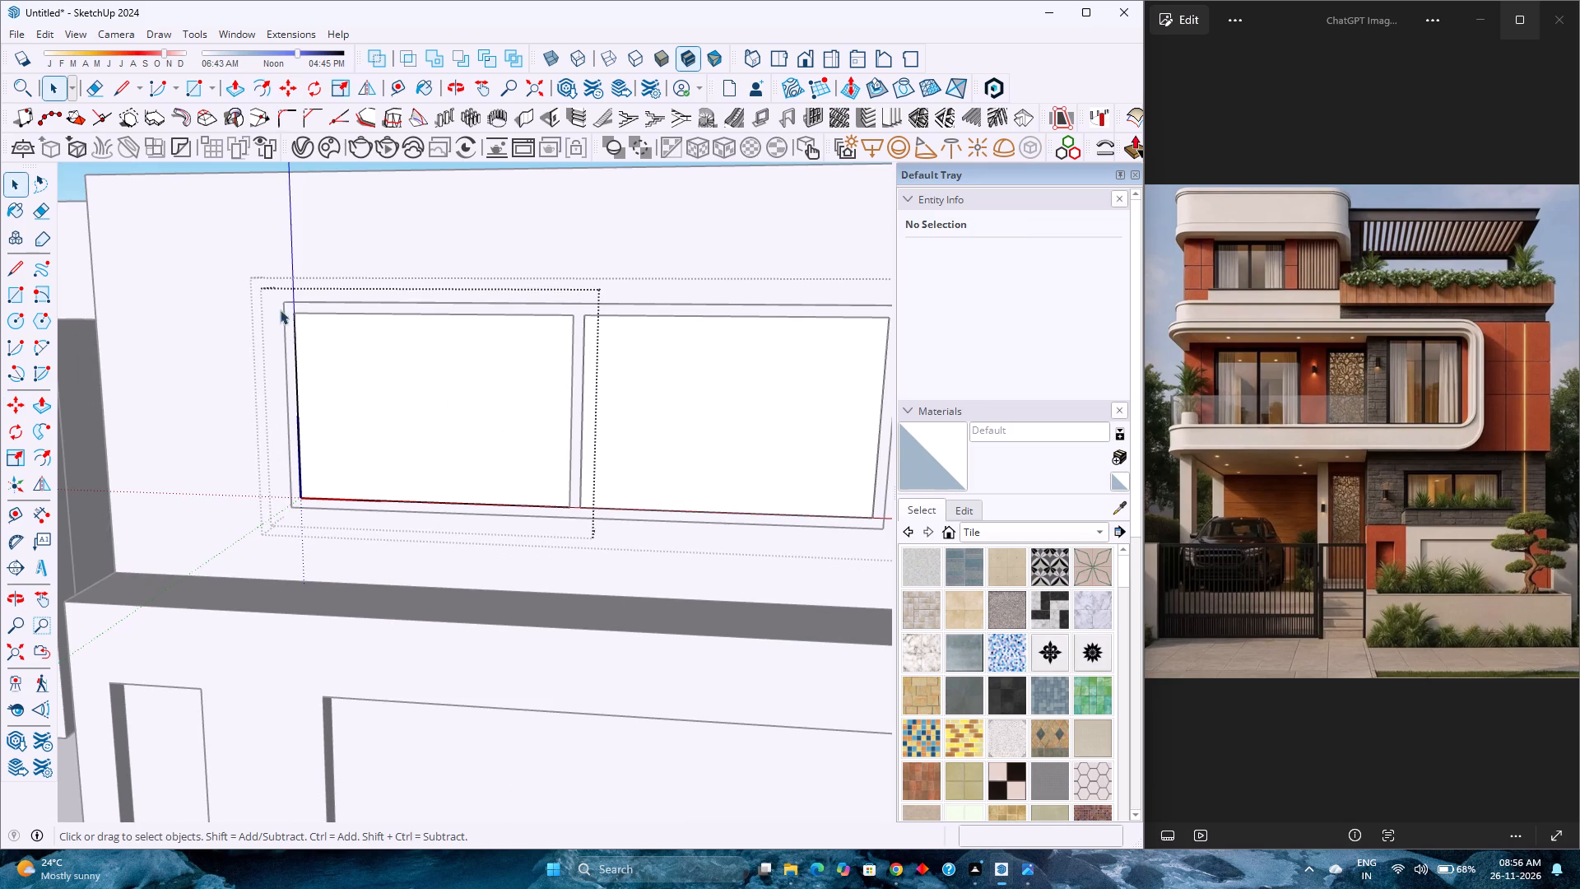
{"action": "left_click", "coordinate": [231, 92]}
{"action": "left_click", "coordinate": [343, 370]}
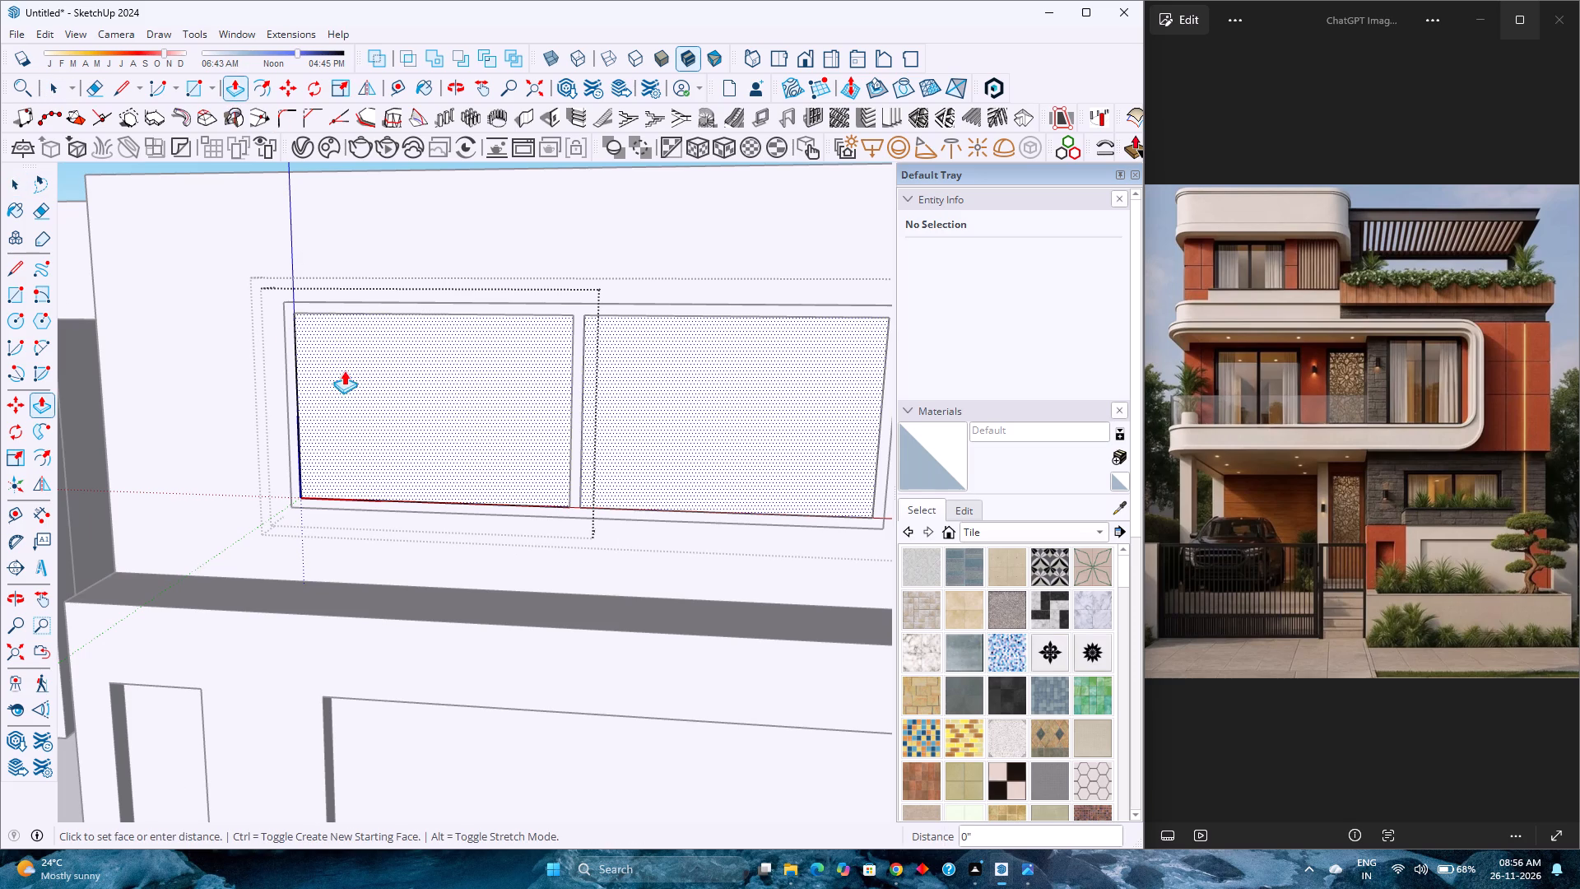
{"action": "key", "text": "1"}
{"action": "key", "text": "Return"}
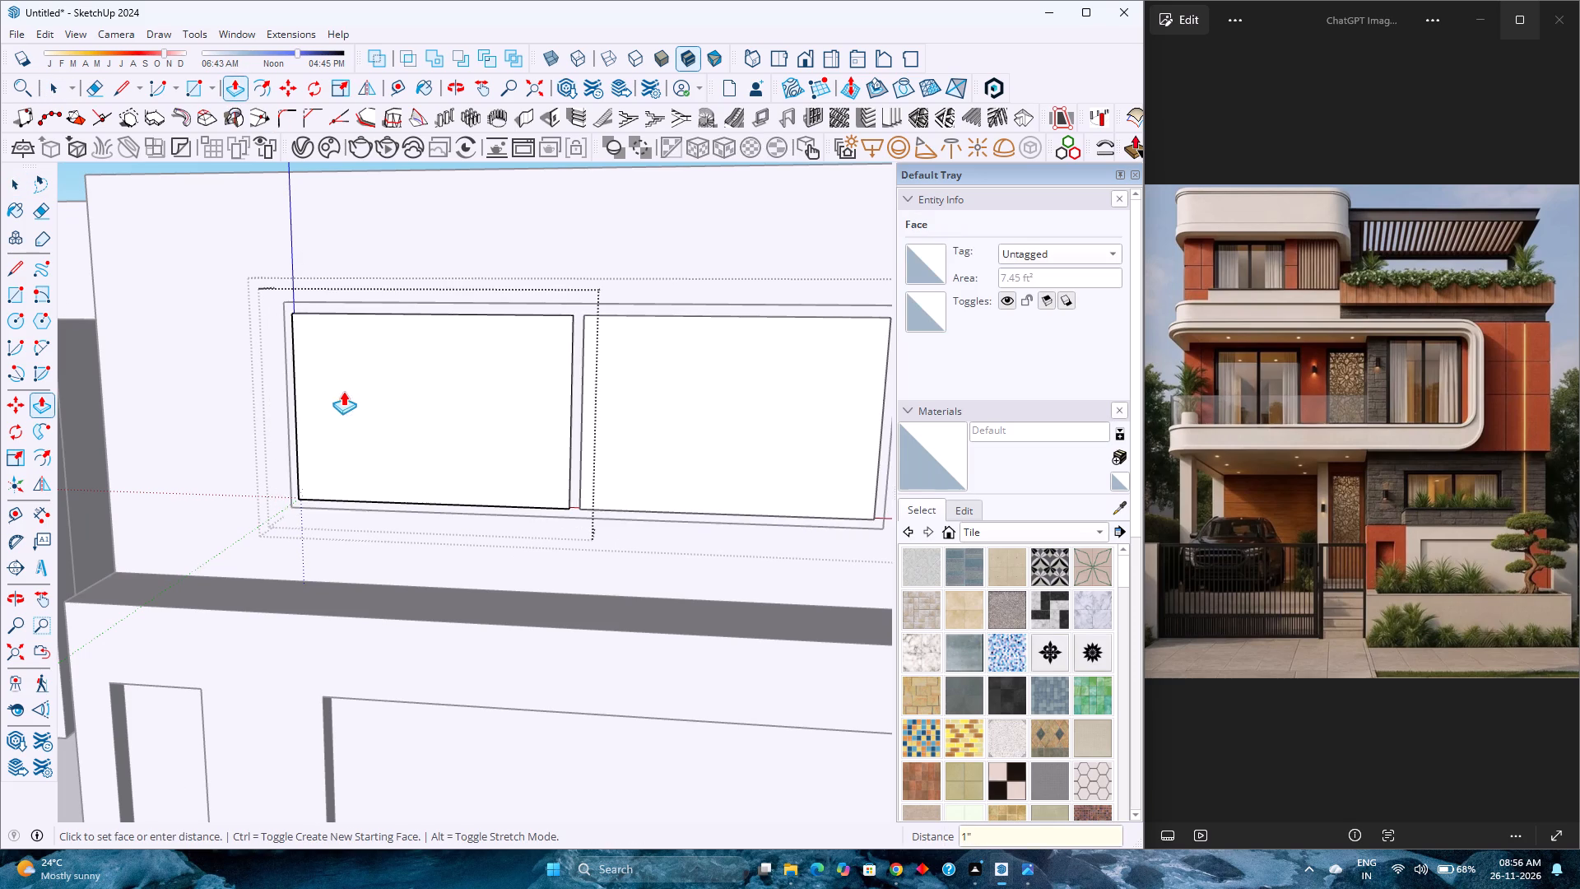
Offset the outline of the extruded pane's front face inward by 0.5 inch.
{"action": "scroll", "coordinate": [424, 354], "scroll_direction": "up", "scroll_amount": 3}
{"action": "middle_click_drag", "start_coordinate": [421, 381], "coordinate": [400, 468]}
{"action": "middle_click_drag", "start_coordinate": [399, 470], "coordinate": [395, 546]}
{"action": "middle_click", "coordinate": [395, 546]}
{"action": "scroll", "coordinate": [366, 449], "scroll_direction": "up", "scroll_amount": 3}
{"action": "scroll", "coordinate": [366, 449], "scroll_direction": "down", "scroll_amount": 4}
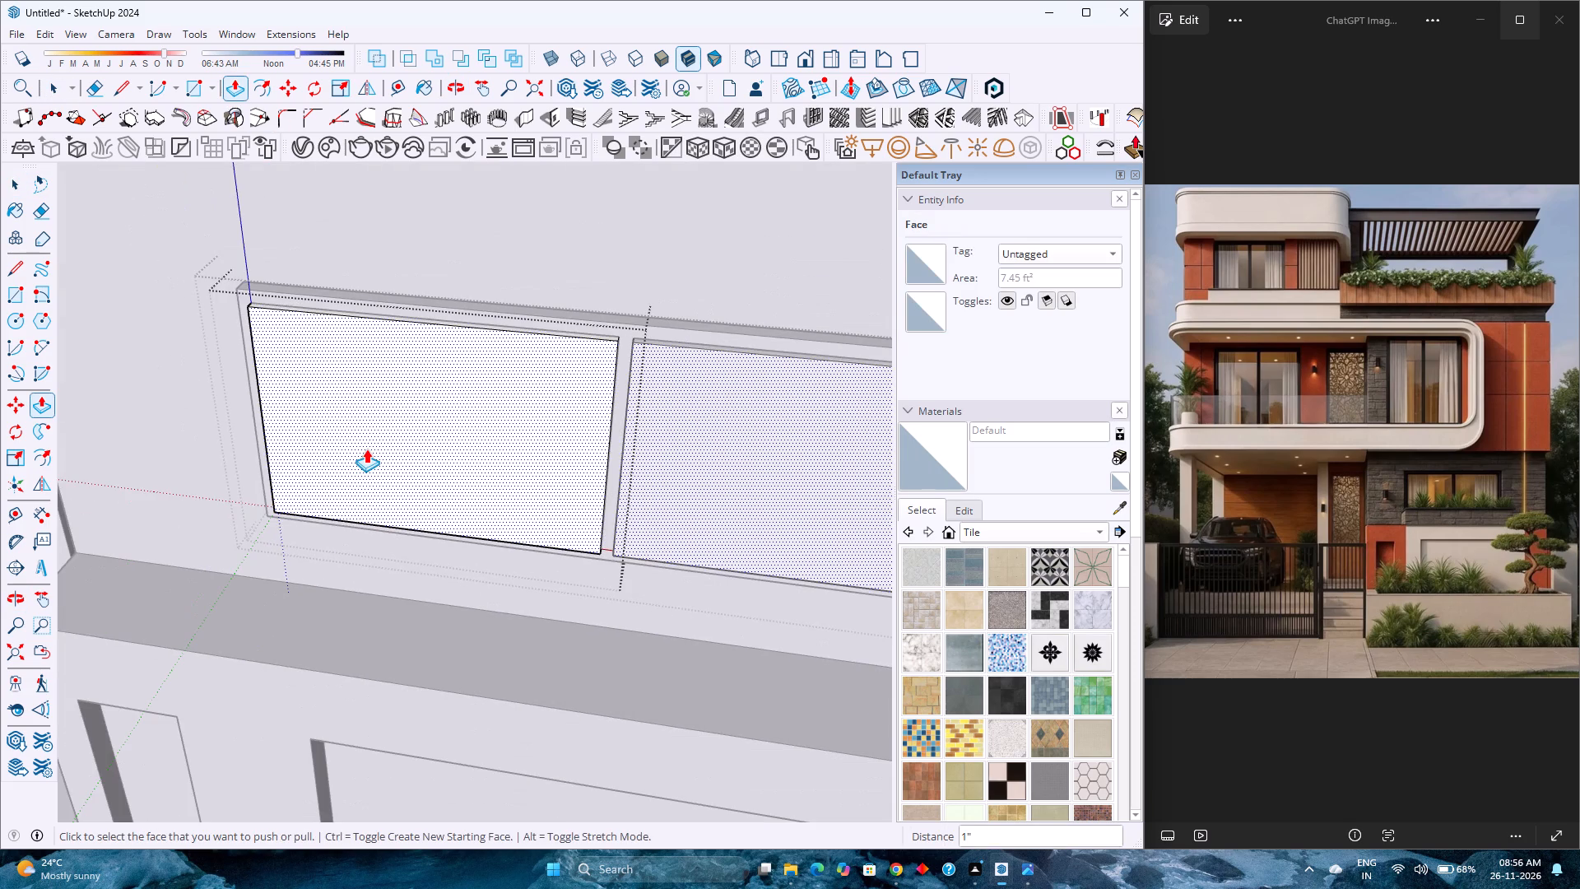
{"action": "left_click", "coordinate": [254, 89]}
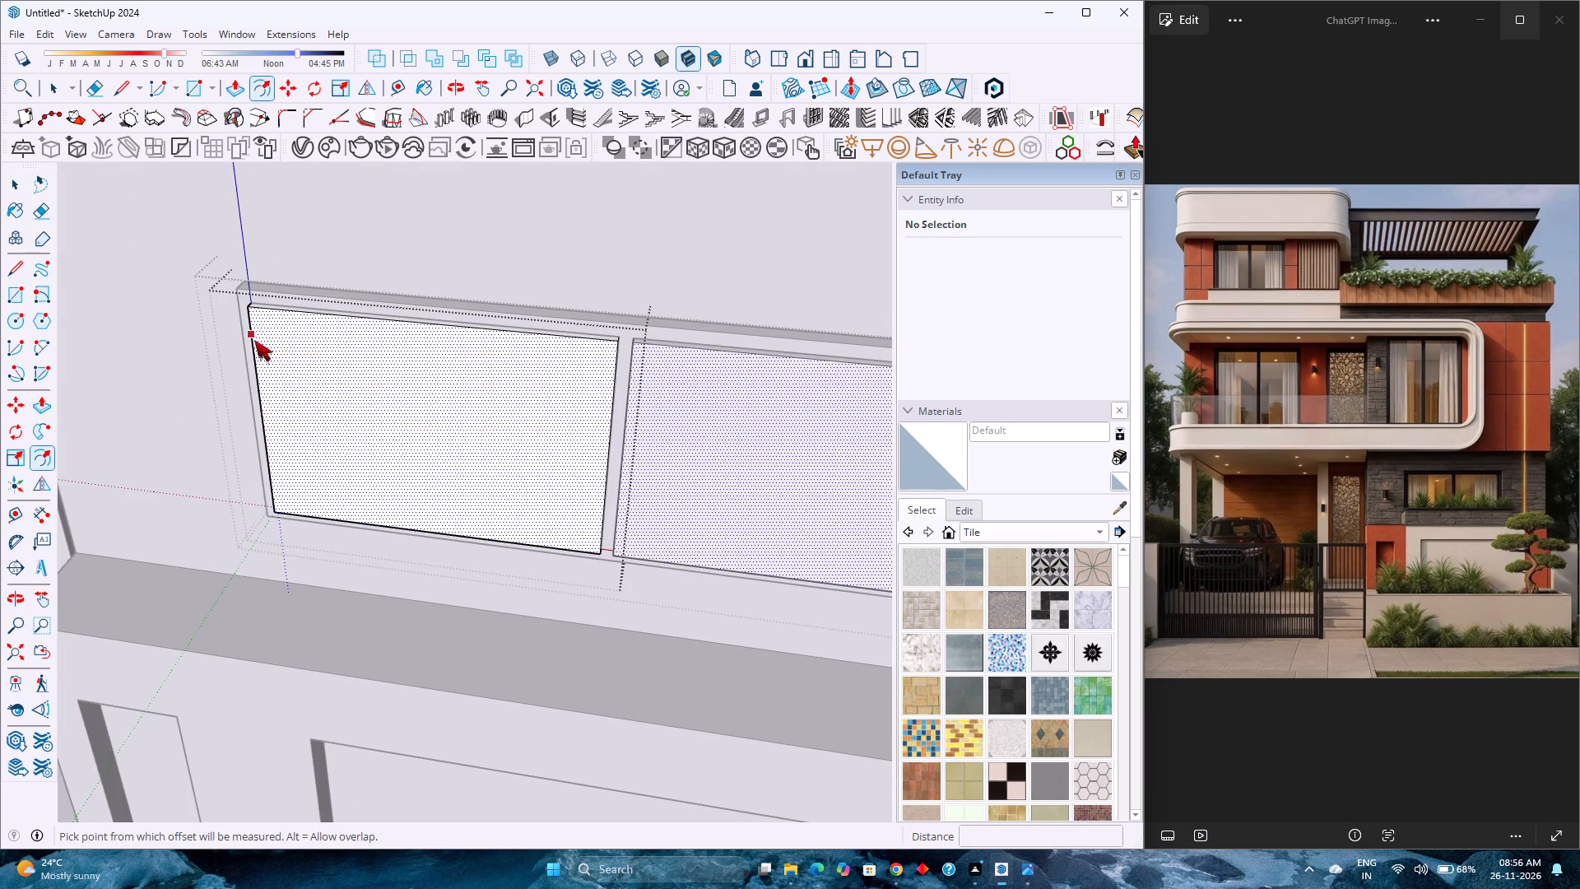
{"action": "left_click", "coordinate": [263, 370]}
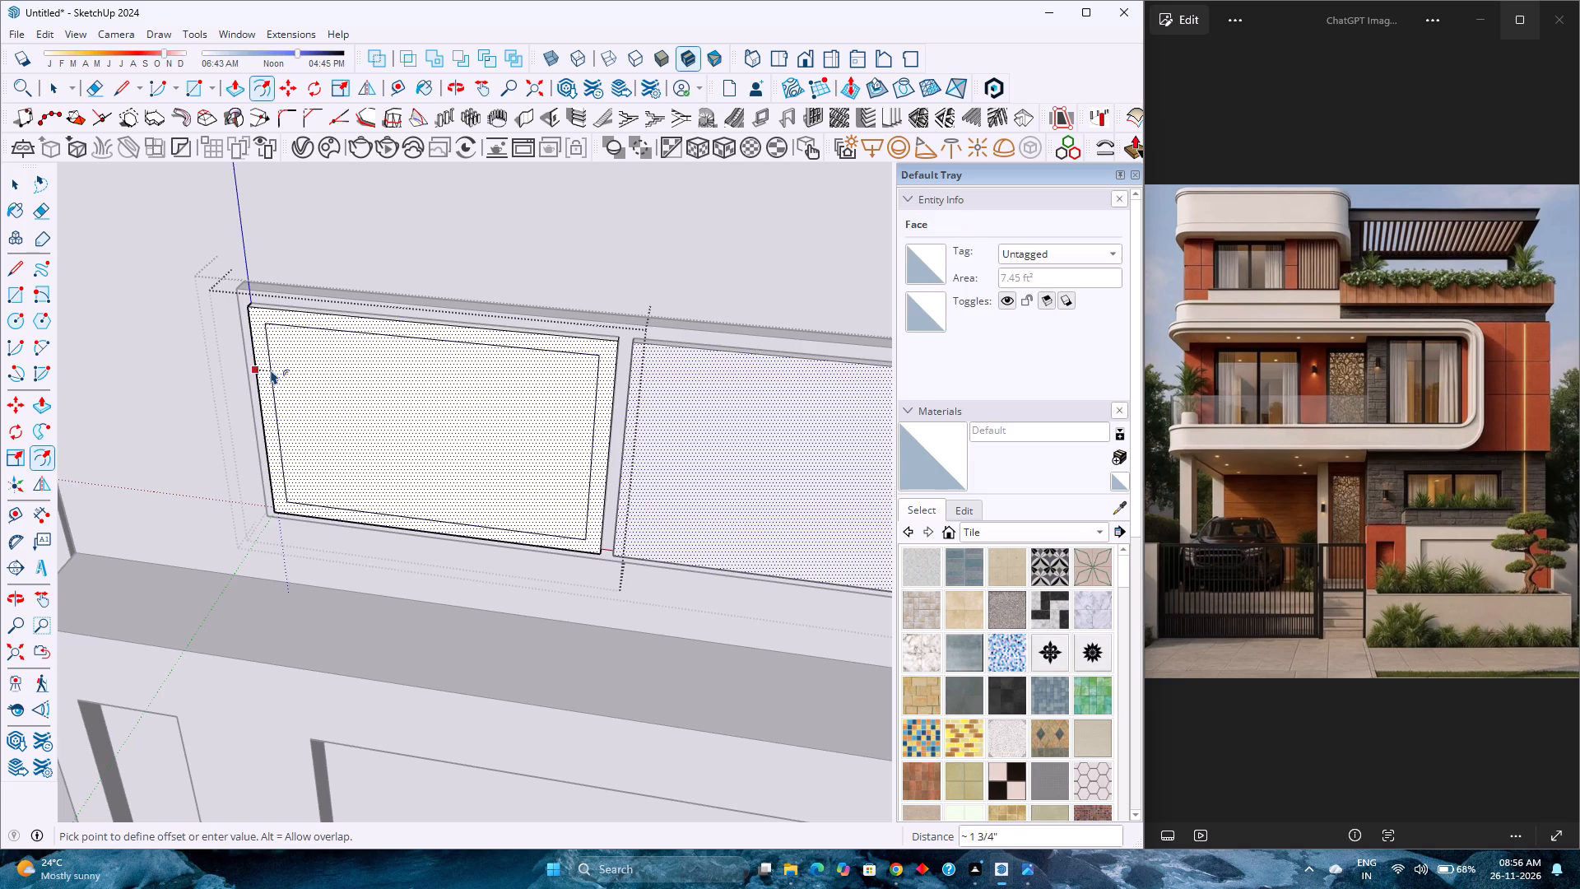
{"action": "type", "text": "0.5"}
{"action": "key", "text": "Return"}
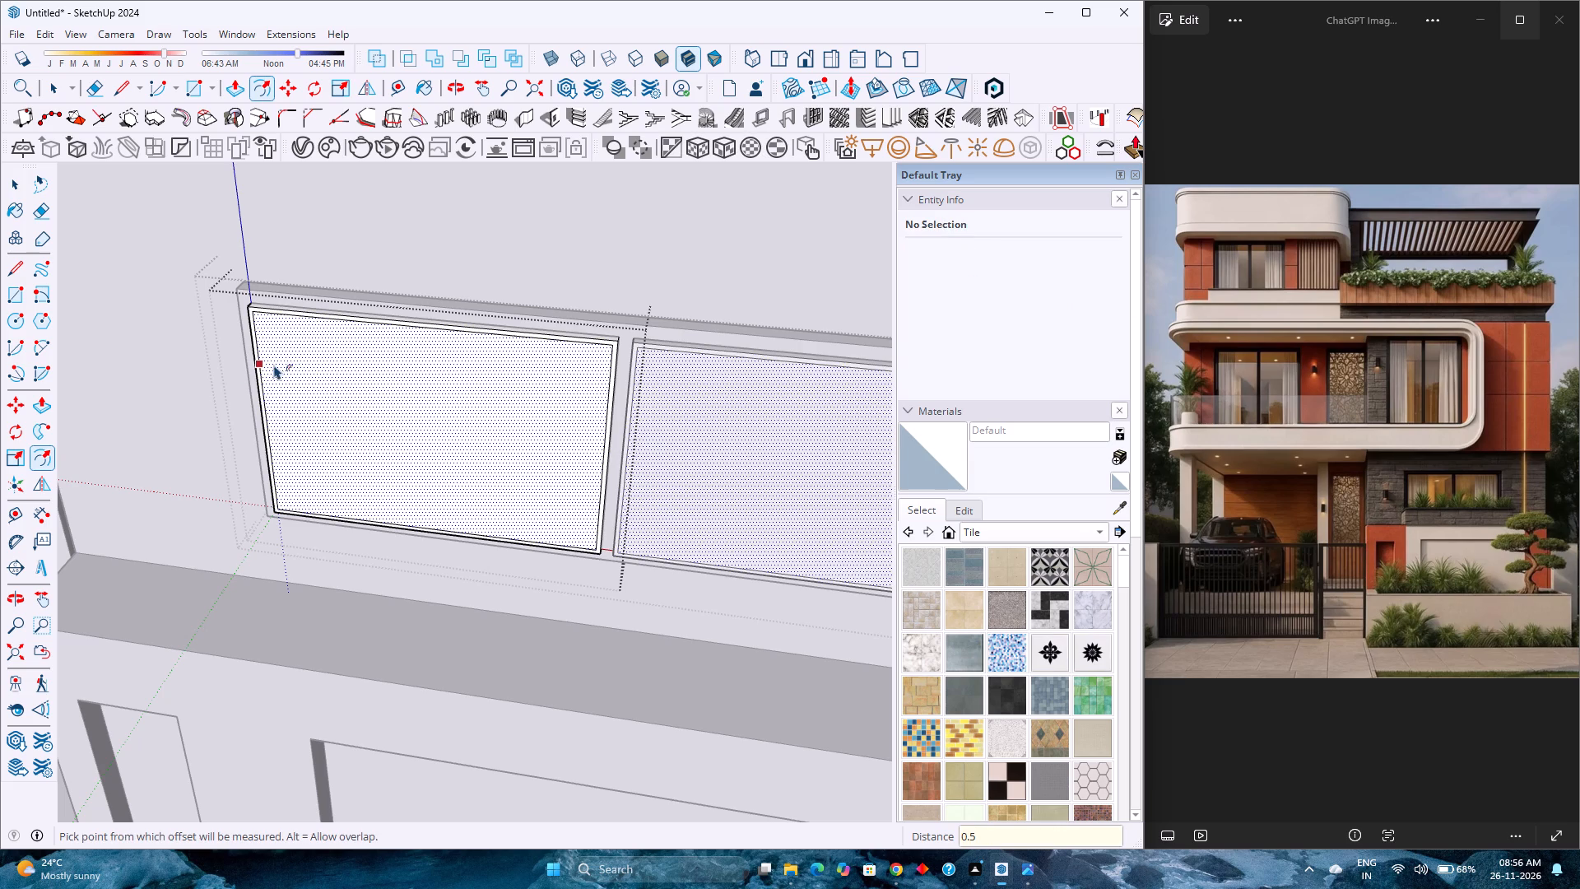
{"action": "key", "text": "space"}
Push the inner pane face back 1 inch to cut it through, leaving a thin sash frame.
{"action": "scroll", "coordinate": [369, 410], "scroll_direction": "up", "scroll_amount": 4}
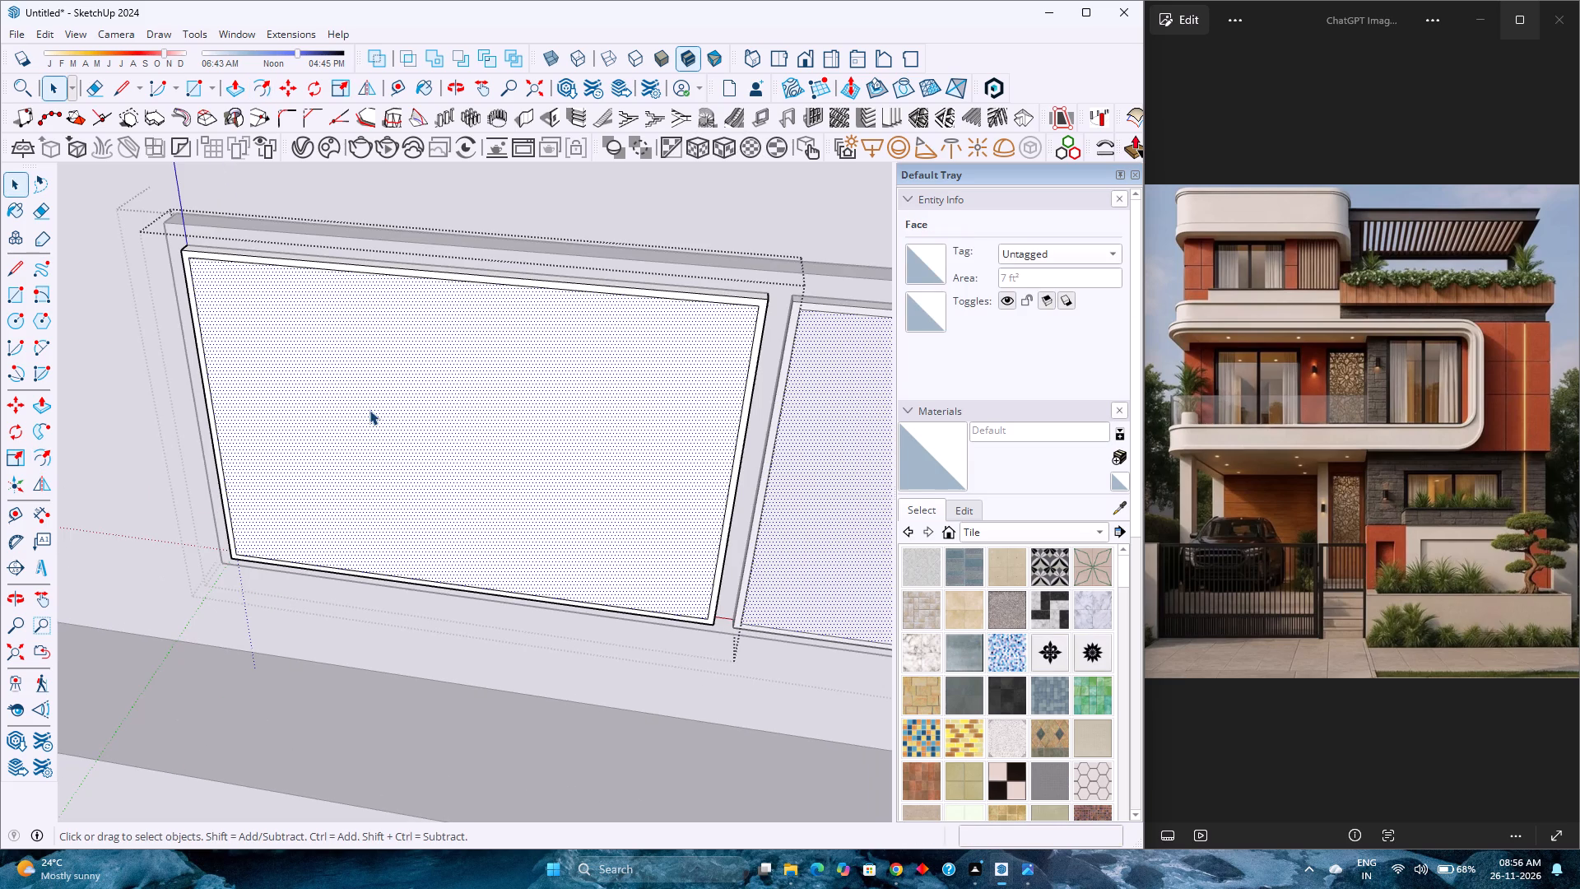
{"action": "key", "text": "p"}
{"action": "left_click", "coordinate": [376, 419]}
{"action": "key", "text": "1"}
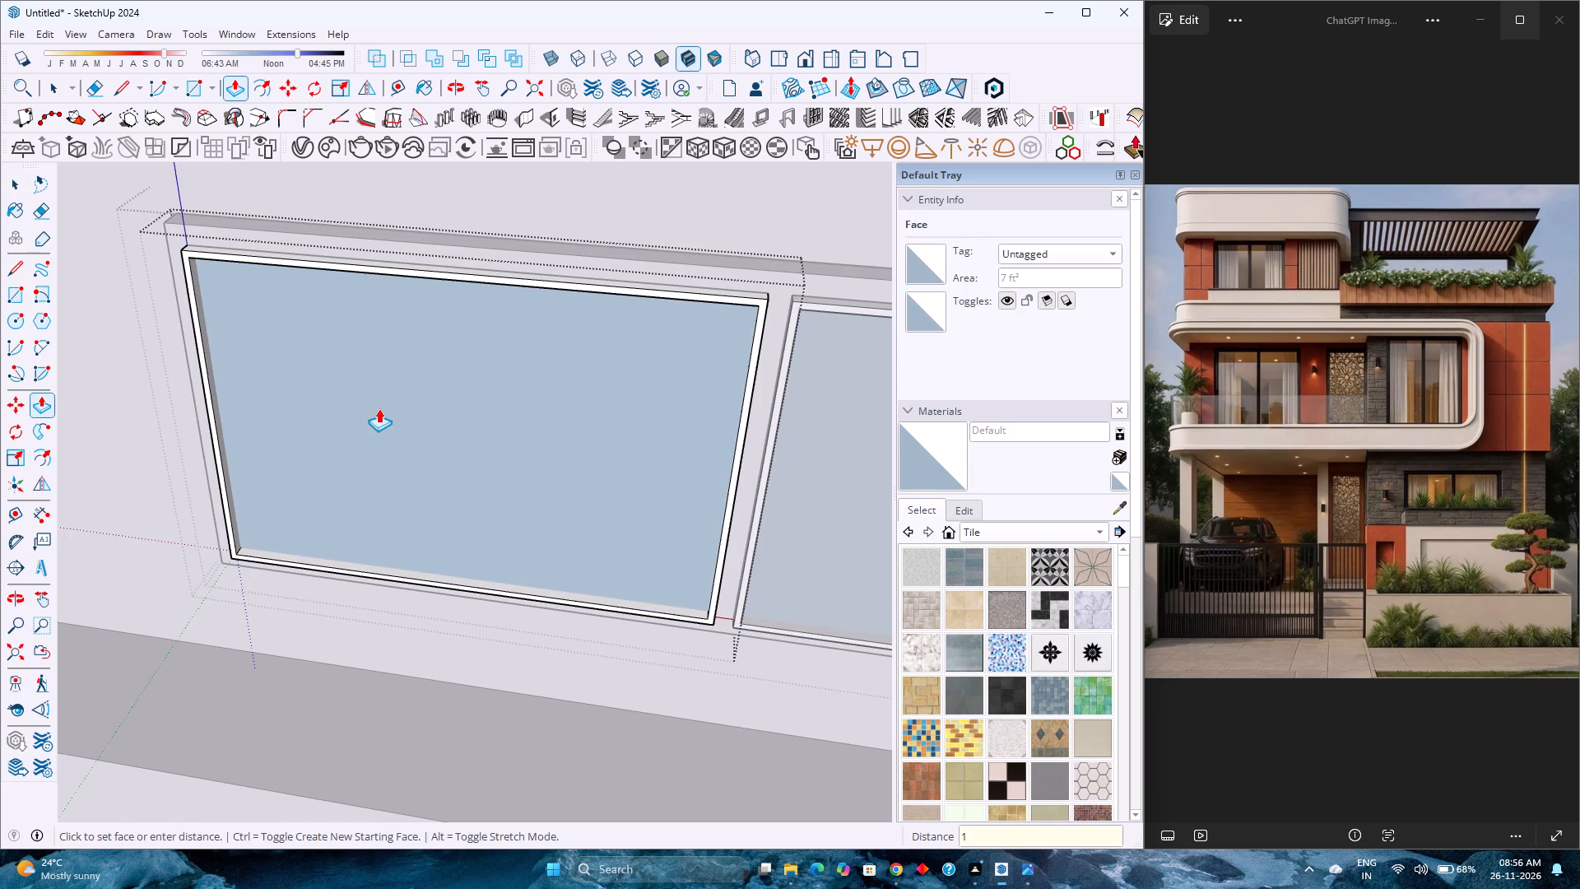
{"action": "key", "text": "Return"}
{"action": "key", "text": "space"}
Draw a line along the sash frame's bottom inner edge to fill the opening with a glass face.
{"action": "scroll", "coordinate": [379, 408], "scroll_direction": "down", "scroll_amount": 4}
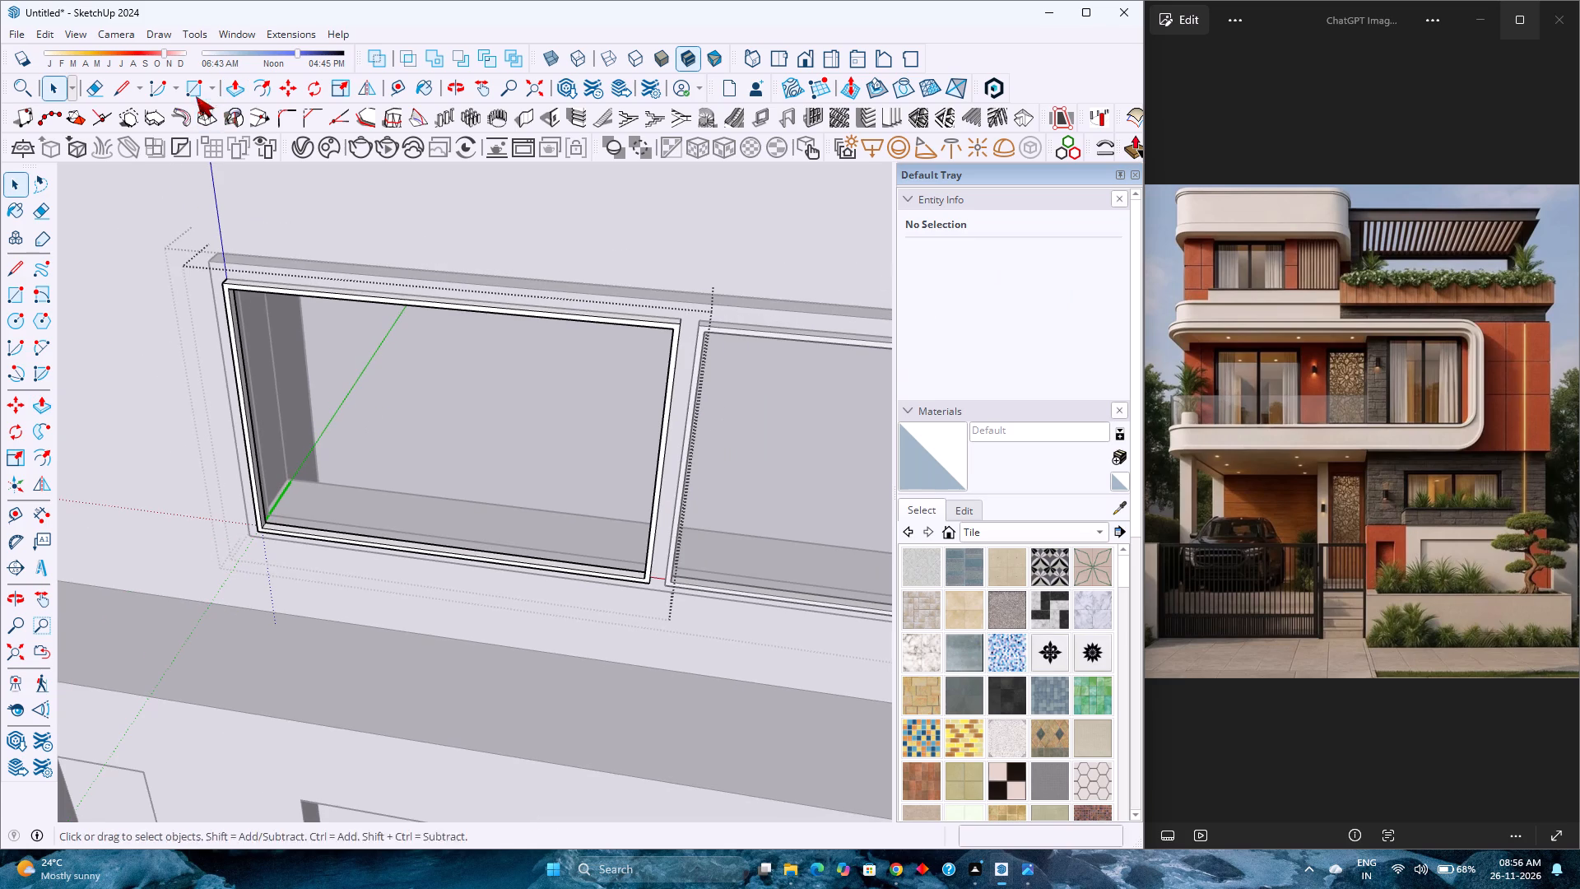
{"action": "left_click", "coordinate": [121, 86]}
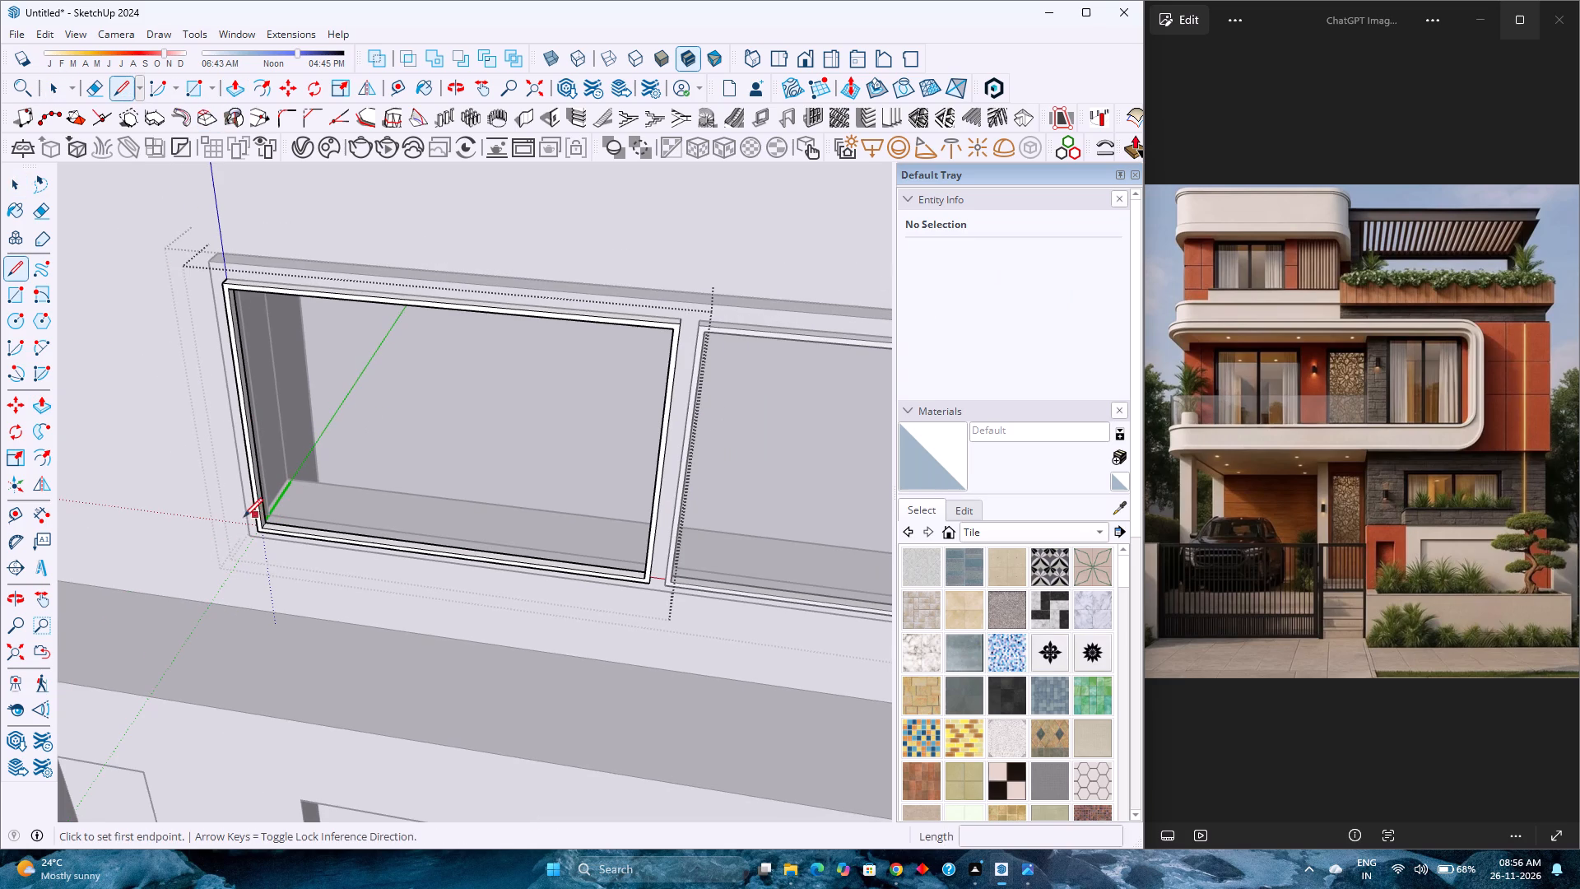
{"action": "scroll", "coordinate": [243, 517], "scroll_direction": "up", "scroll_amount": 4}
{"action": "left_click", "coordinate": [274, 533]}
{"action": "scroll", "coordinate": [403, 540], "scroll_direction": "down", "scroll_amount": 5}
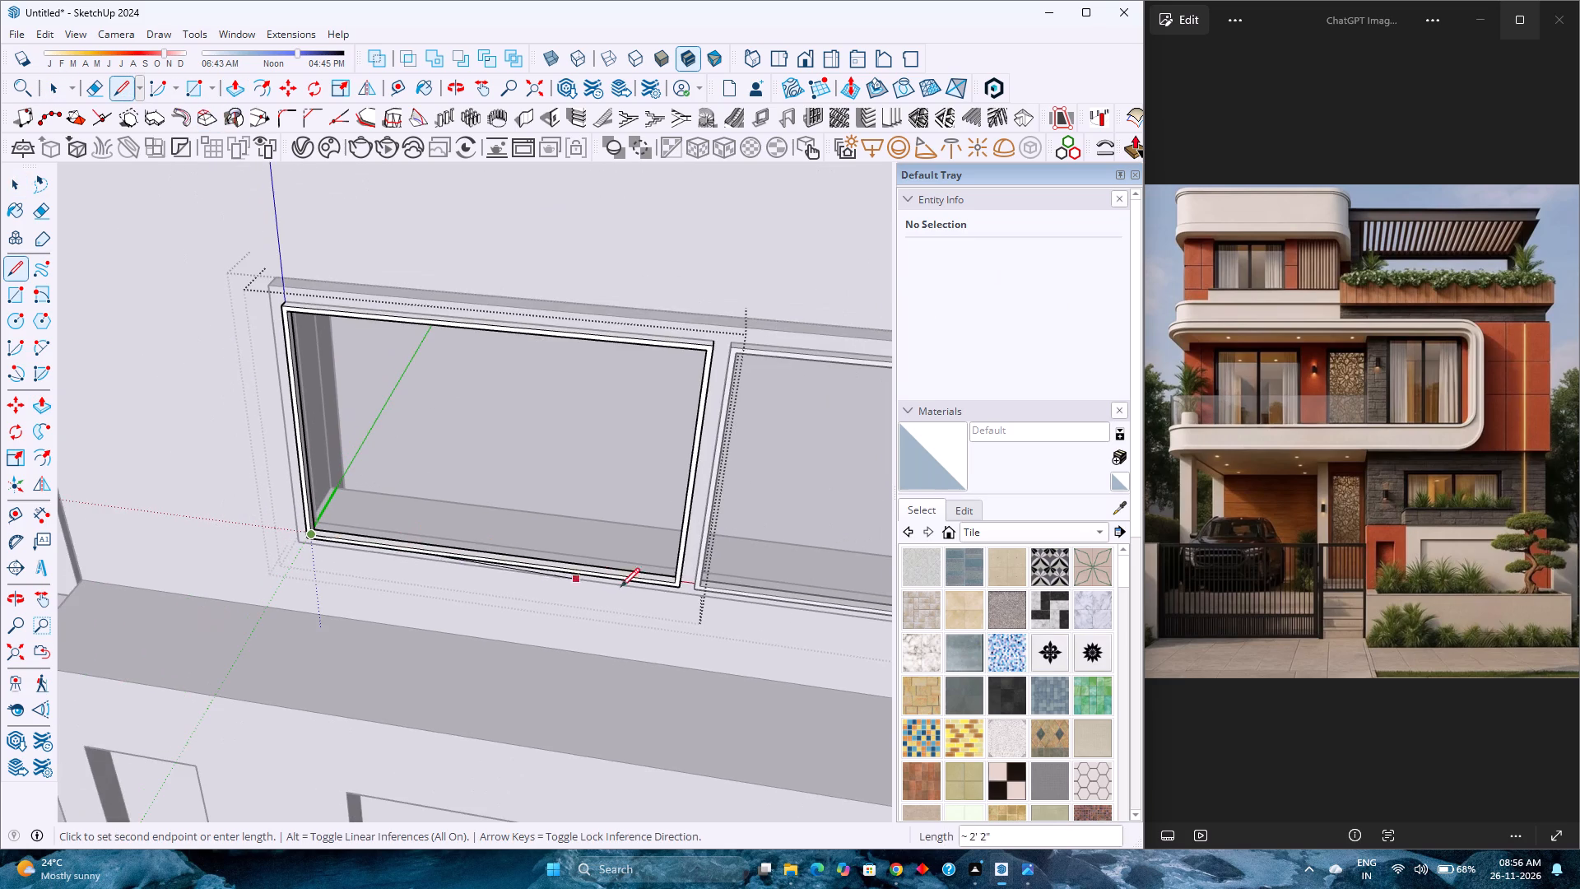
{"action": "scroll", "coordinate": [671, 582], "scroll_direction": "up", "scroll_amount": 5}
{"action": "left_click", "coordinate": [677, 582]}
{"action": "key", "text": "space"}
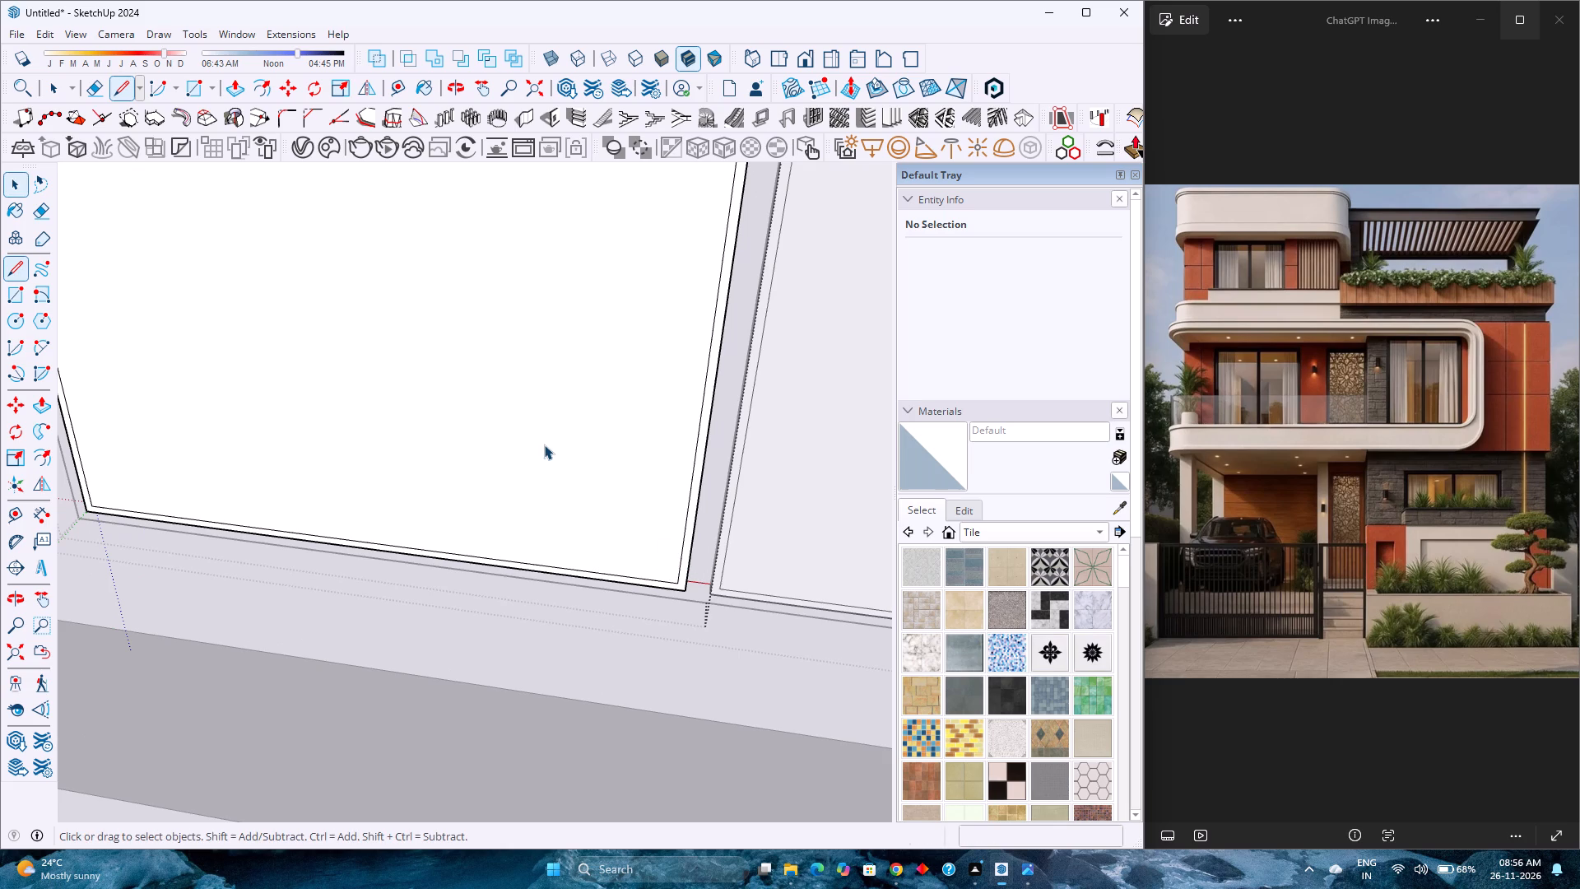
Make the glass face and its edges a group inside the pane component.
{"action": "double_click", "coordinate": [544, 444]}
{"action": "right_click", "coordinate": [544, 444]}
{"action": "left_click", "coordinate": [620, 152]}
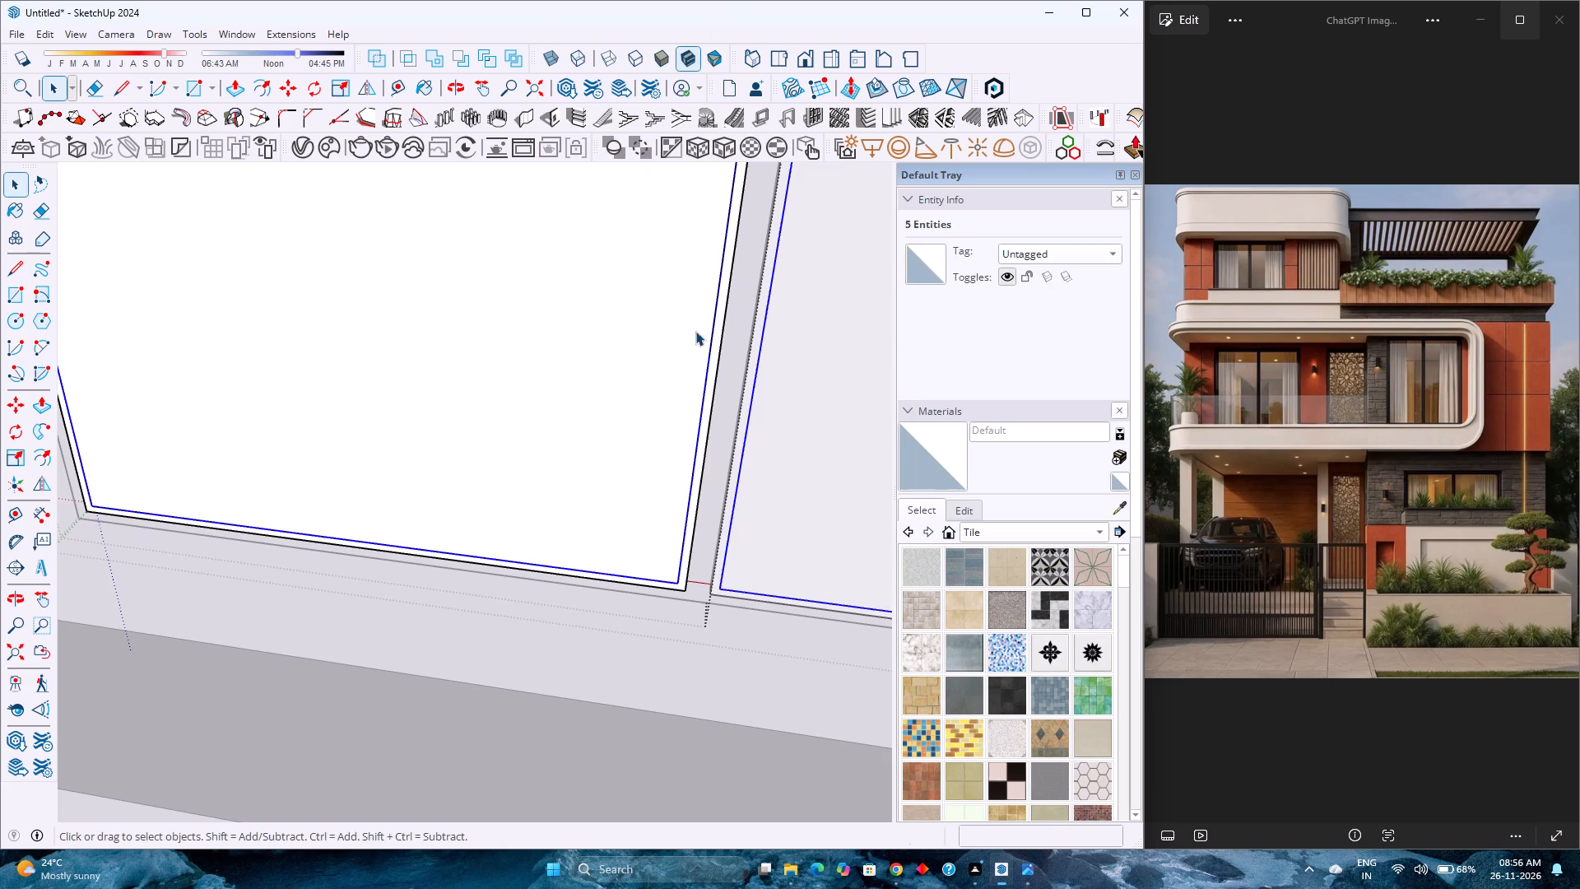
Apply the Translucent Glass Blue material from the Glass and Mirrors collection to the glass group.
{"action": "left_click", "coordinate": [992, 538]}
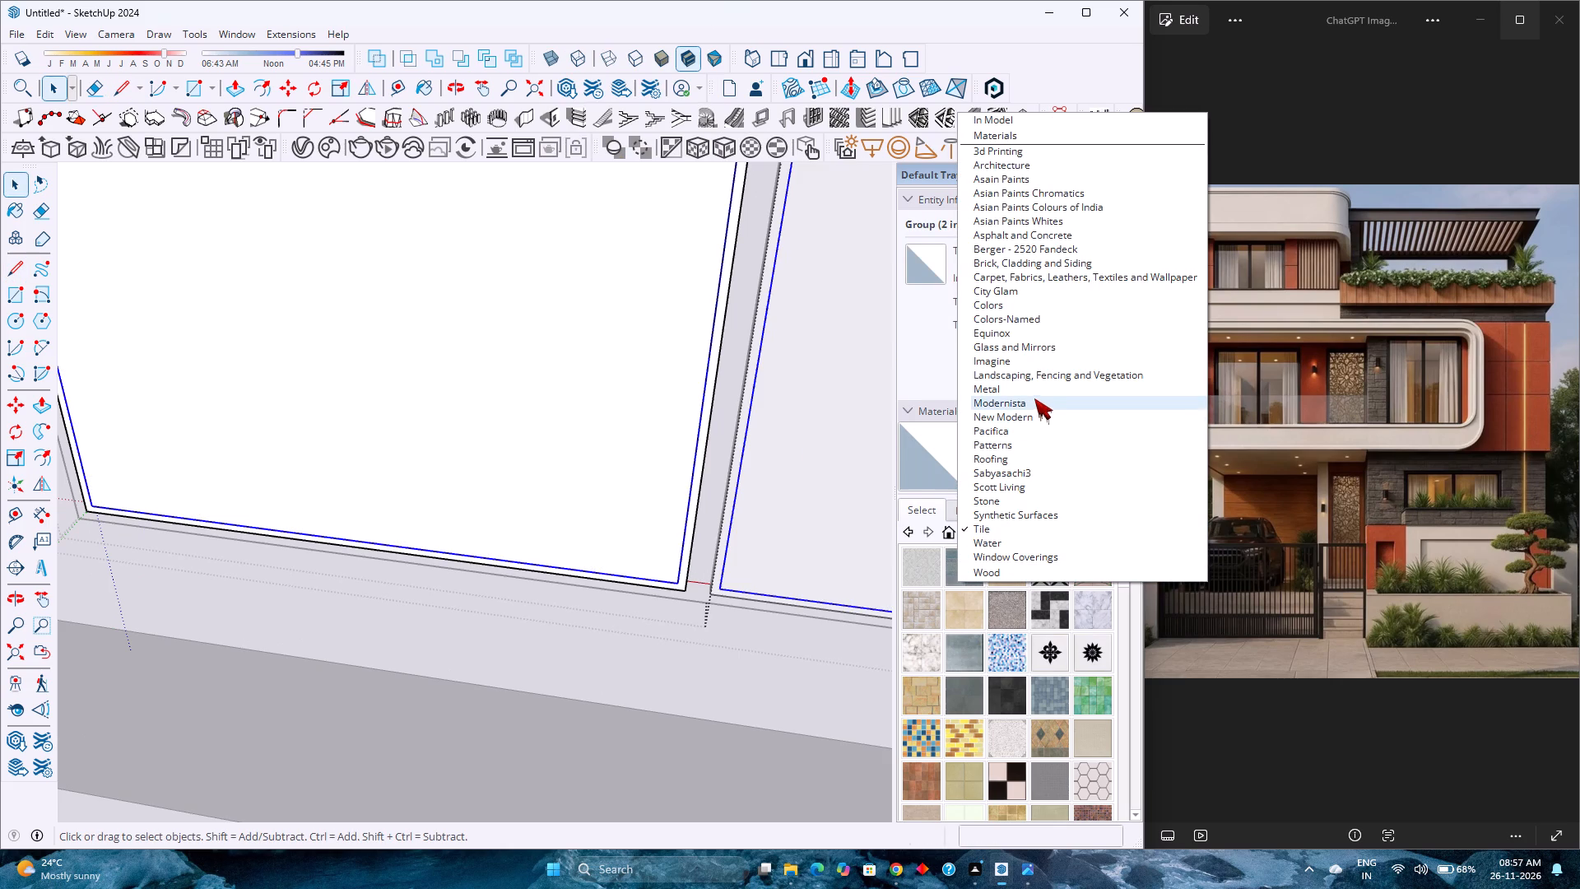
{"action": "left_click", "coordinate": [1030, 345]}
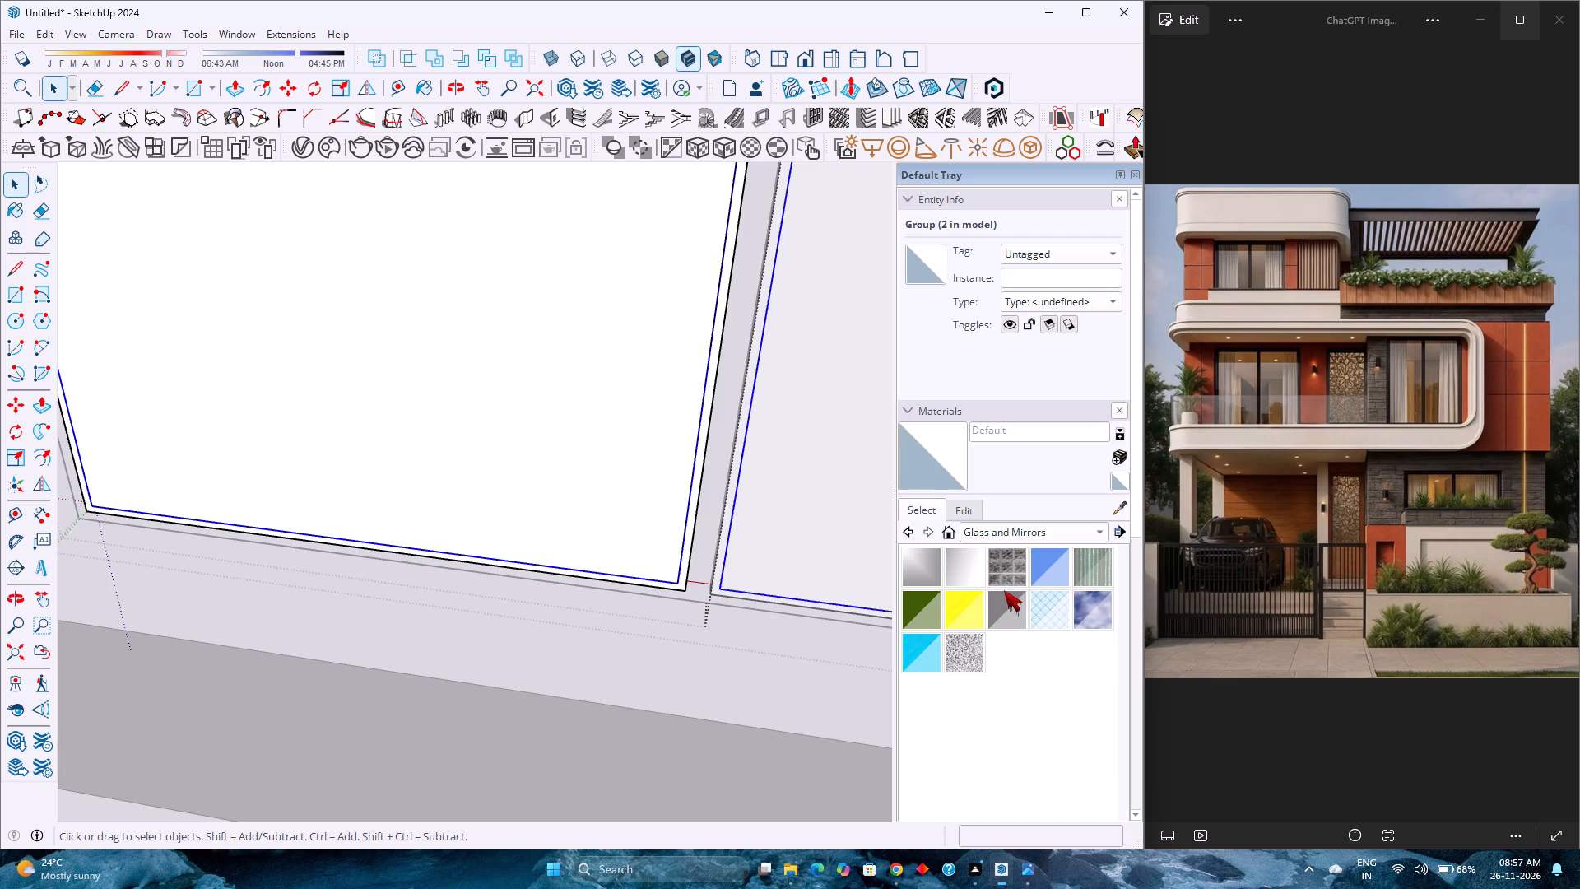
{"action": "left_click", "coordinate": [1043, 567]}
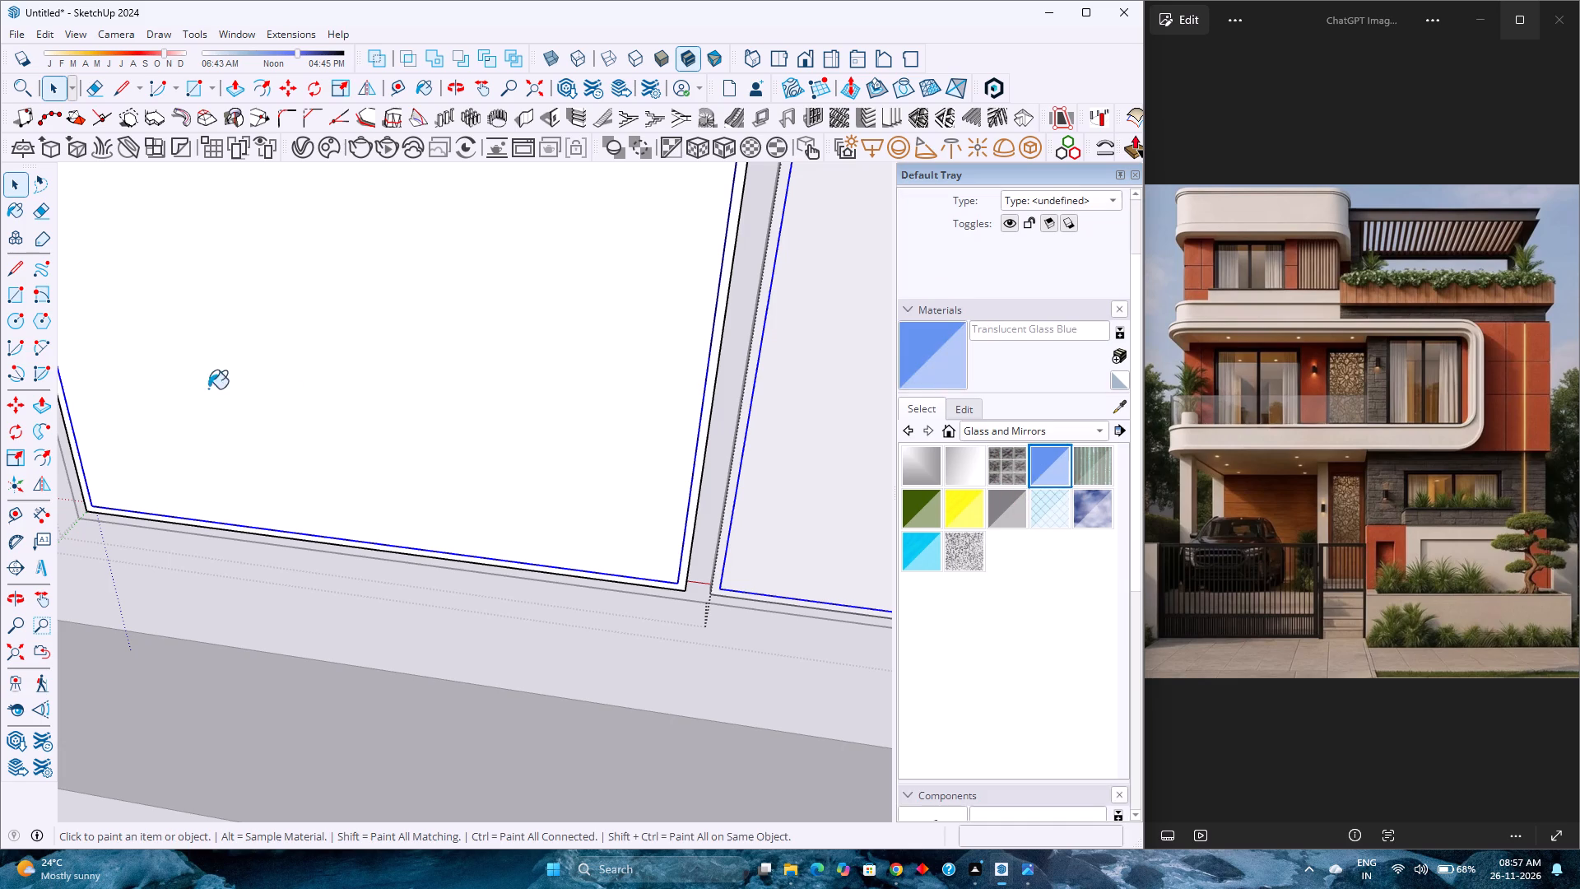
{"action": "left_click", "coordinate": [422, 341]}
{"action": "scroll", "coordinate": [625, 393], "scroll_direction": "down", "scroll_amount": 4}
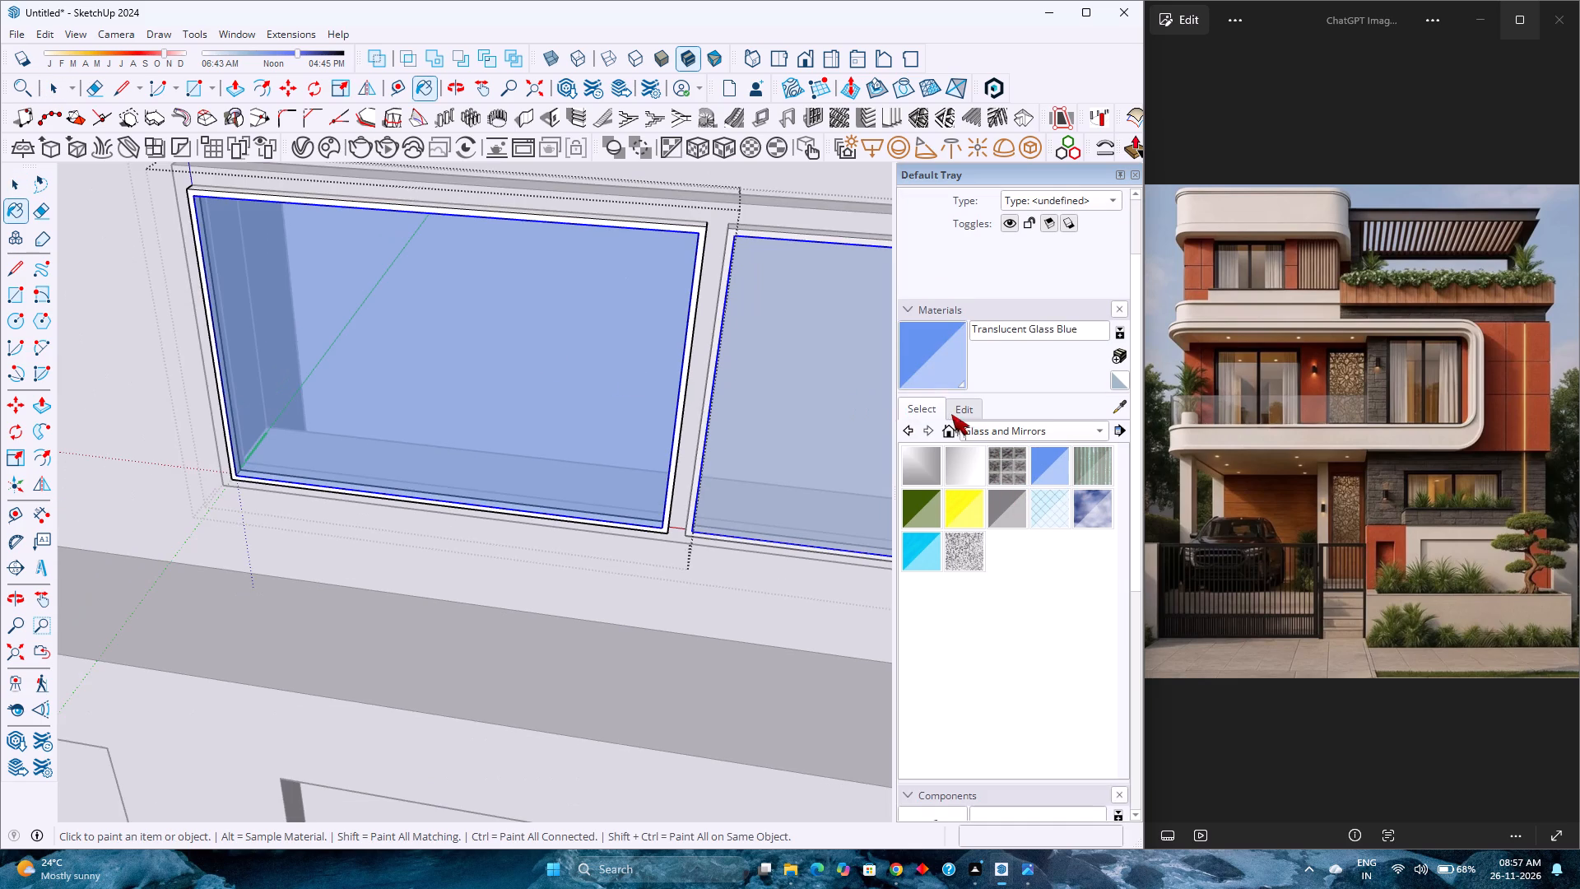
Lighten the Translucent Glass Blue material by raising its HLS lightness to about 87.
{"action": "left_click", "coordinate": [953, 414]}
{"action": "left_click_drag", "start_coordinate": [1010, 561], "coordinate": [1029, 561]}
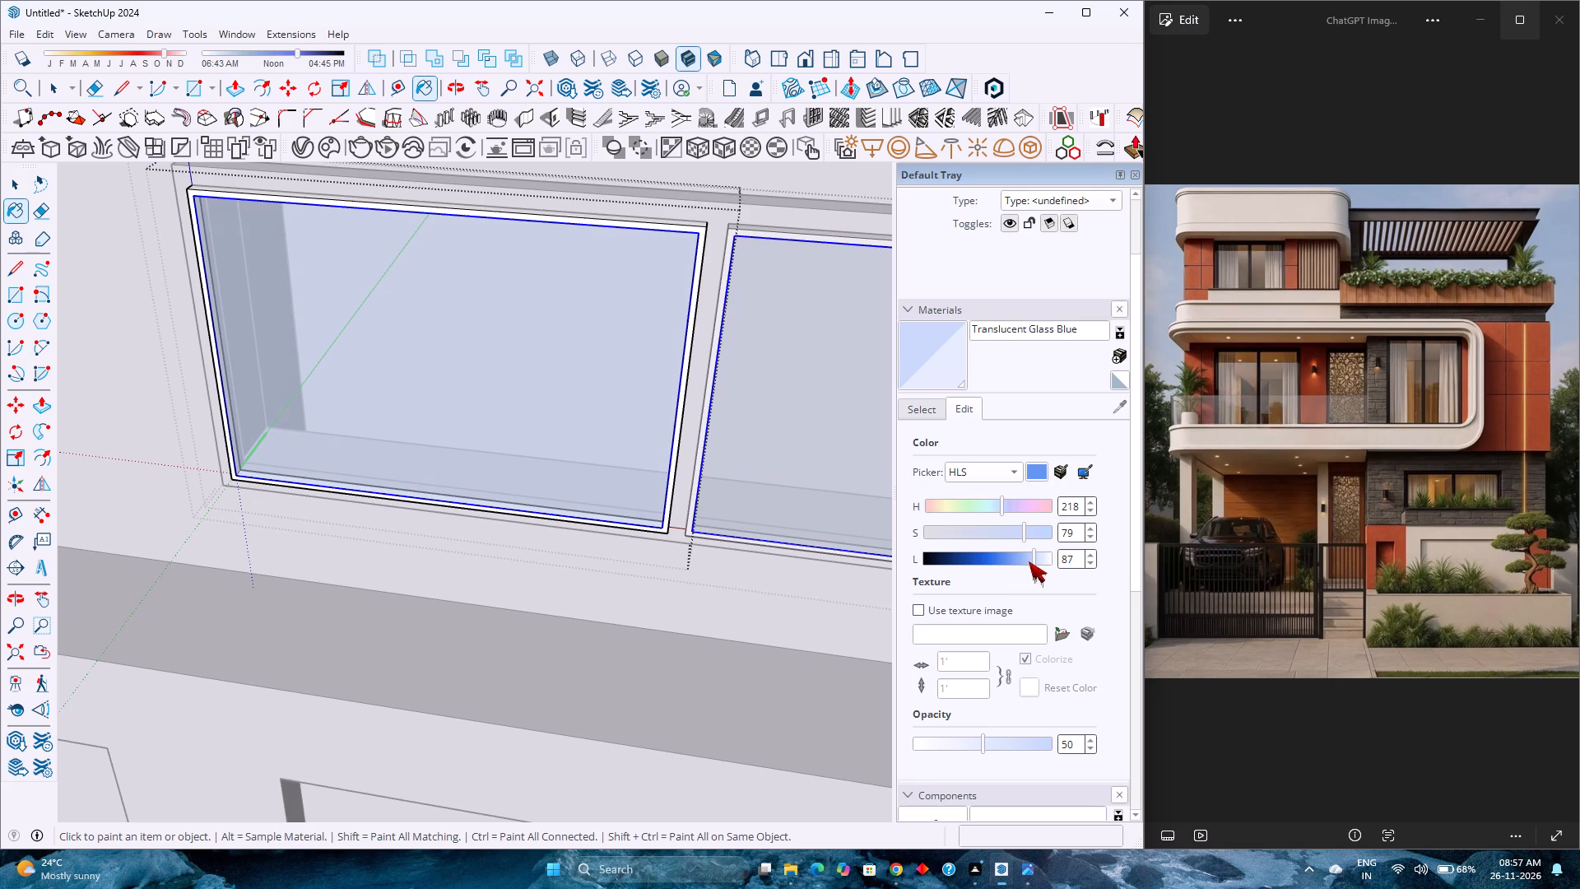
Set the Translucent Glass Blue material's HLS lightness to 77 and saturation to 32, and apply it to the glass.
{"action": "left_click_drag", "start_coordinate": [1029, 561], "coordinate": [1028, 561]}
{"action": "left_click", "coordinate": [1028, 561]}
{"action": "left_click_drag", "start_coordinate": [1029, 556], "coordinate": [1021, 556]}
{"action": "left_click_drag", "start_coordinate": [1017, 530], "coordinate": [965, 532]}
{"action": "left_click", "coordinate": [600, 424]}
{"action": "key", "text": "space"}
Open the left pane's glass group and extrude its face by 12 mm with Push/Pull.
{"action": "scroll", "coordinate": [588, 426], "scroll_direction": "up", "scroll_amount": 3}
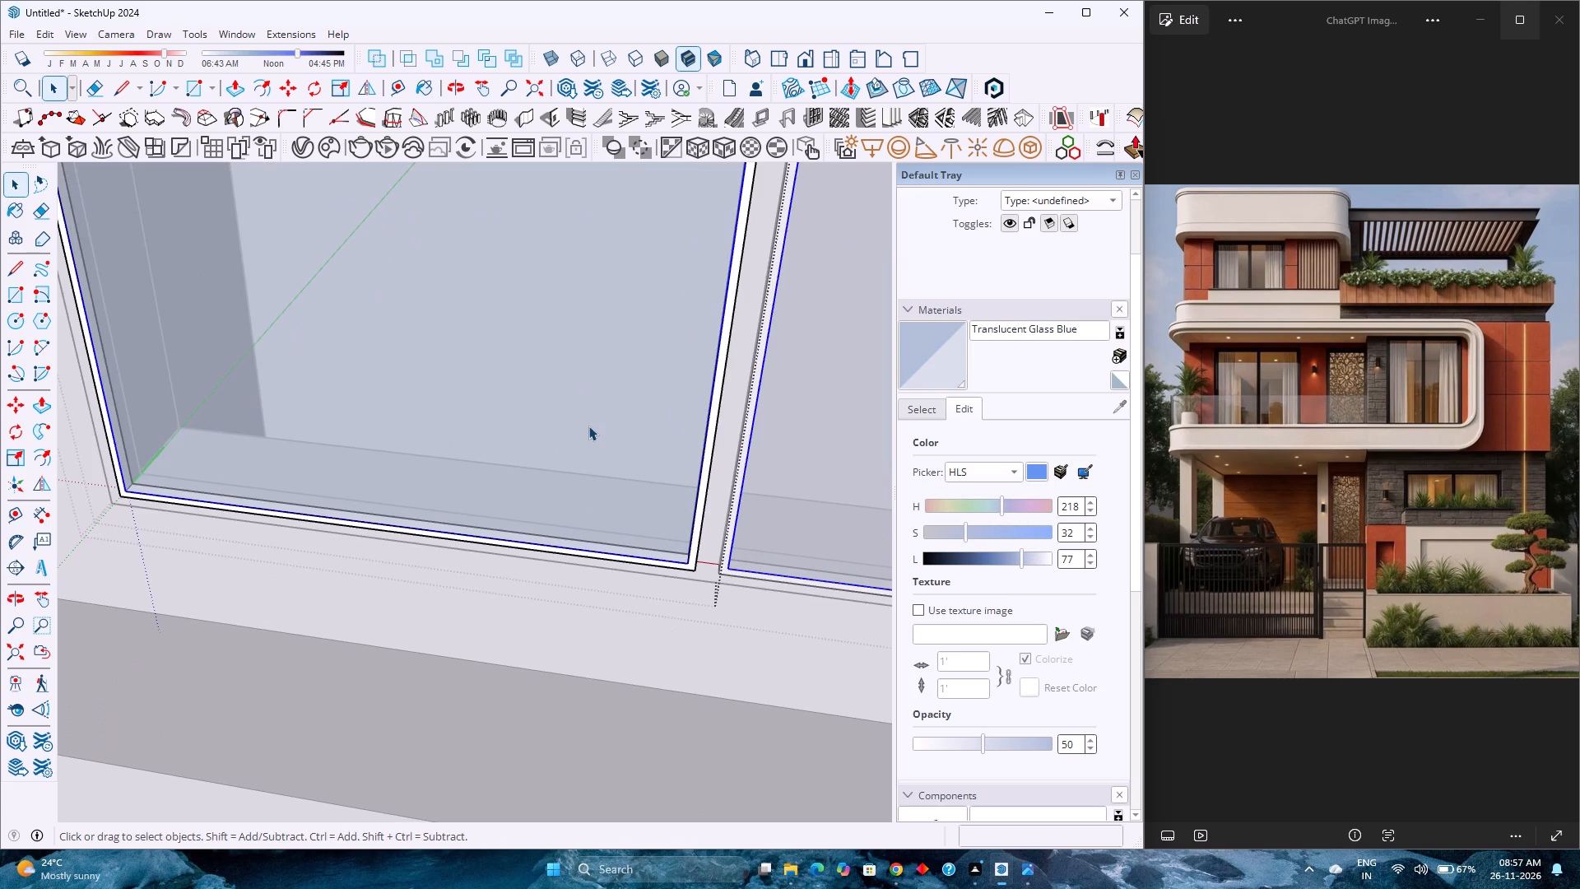
{"action": "key", "text": "p"}
{"action": "left_click", "coordinate": [548, 443]}
{"action": "key", "text": "space"}
{"action": "double_click", "coordinate": [564, 409]}
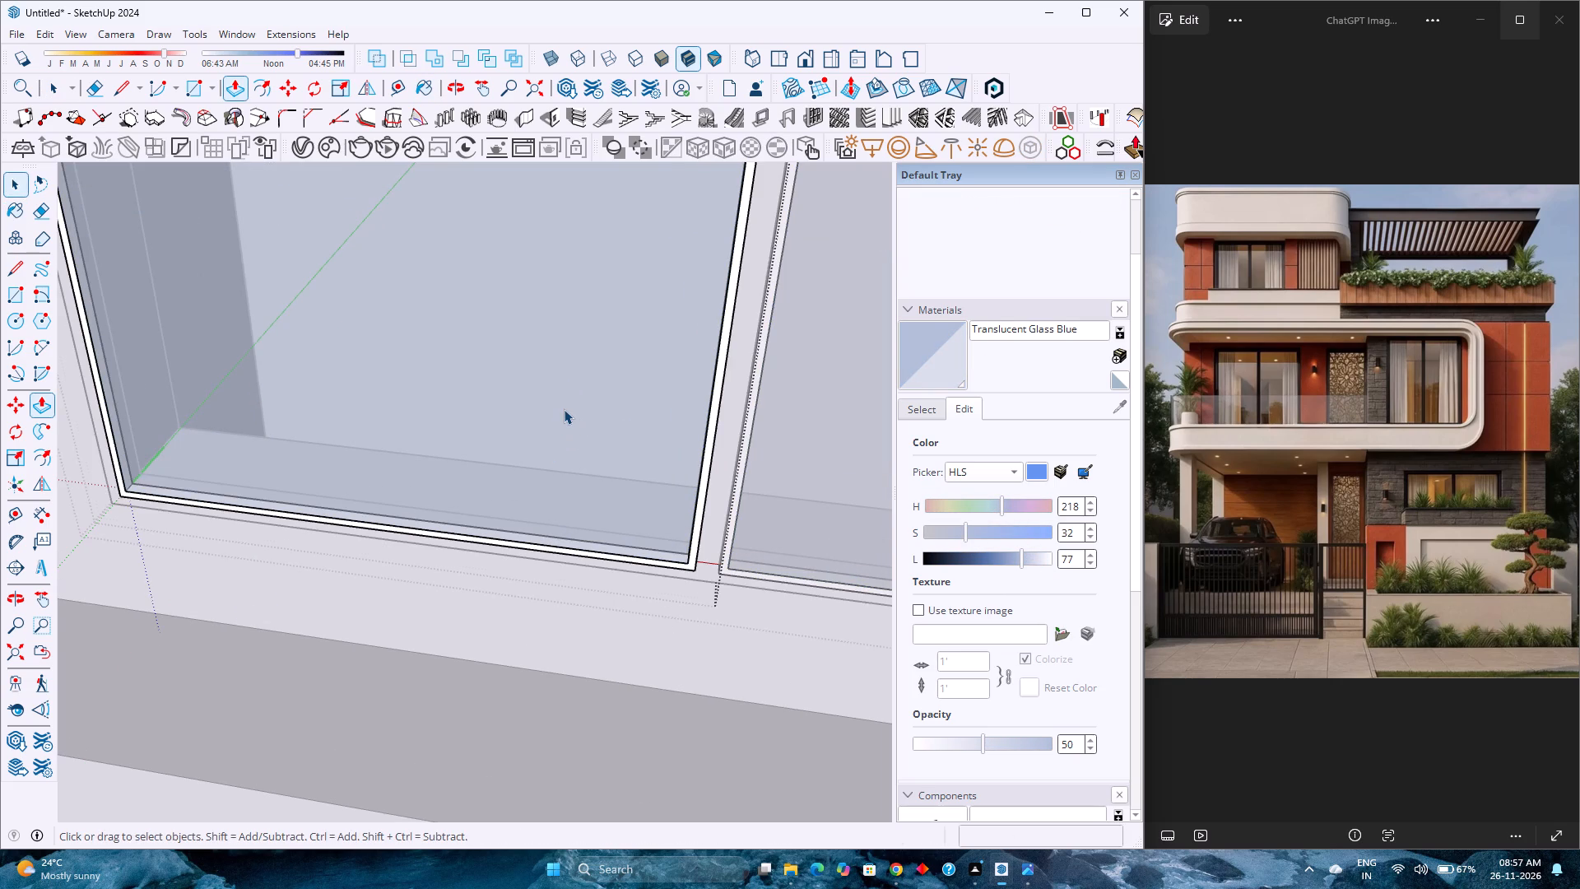
{"action": "scroll", "coordinate": [564, 409], "scroll_direction": "up", "scroll_amount": 3}
{"action": "key", "text": "p"}
{"action": "left_click", "coordinate": [551, 434]}
{"action": "type", "text": "12mm"}
{"action": "key", "text": "Return"}
{"action": "key", "text": "space"}
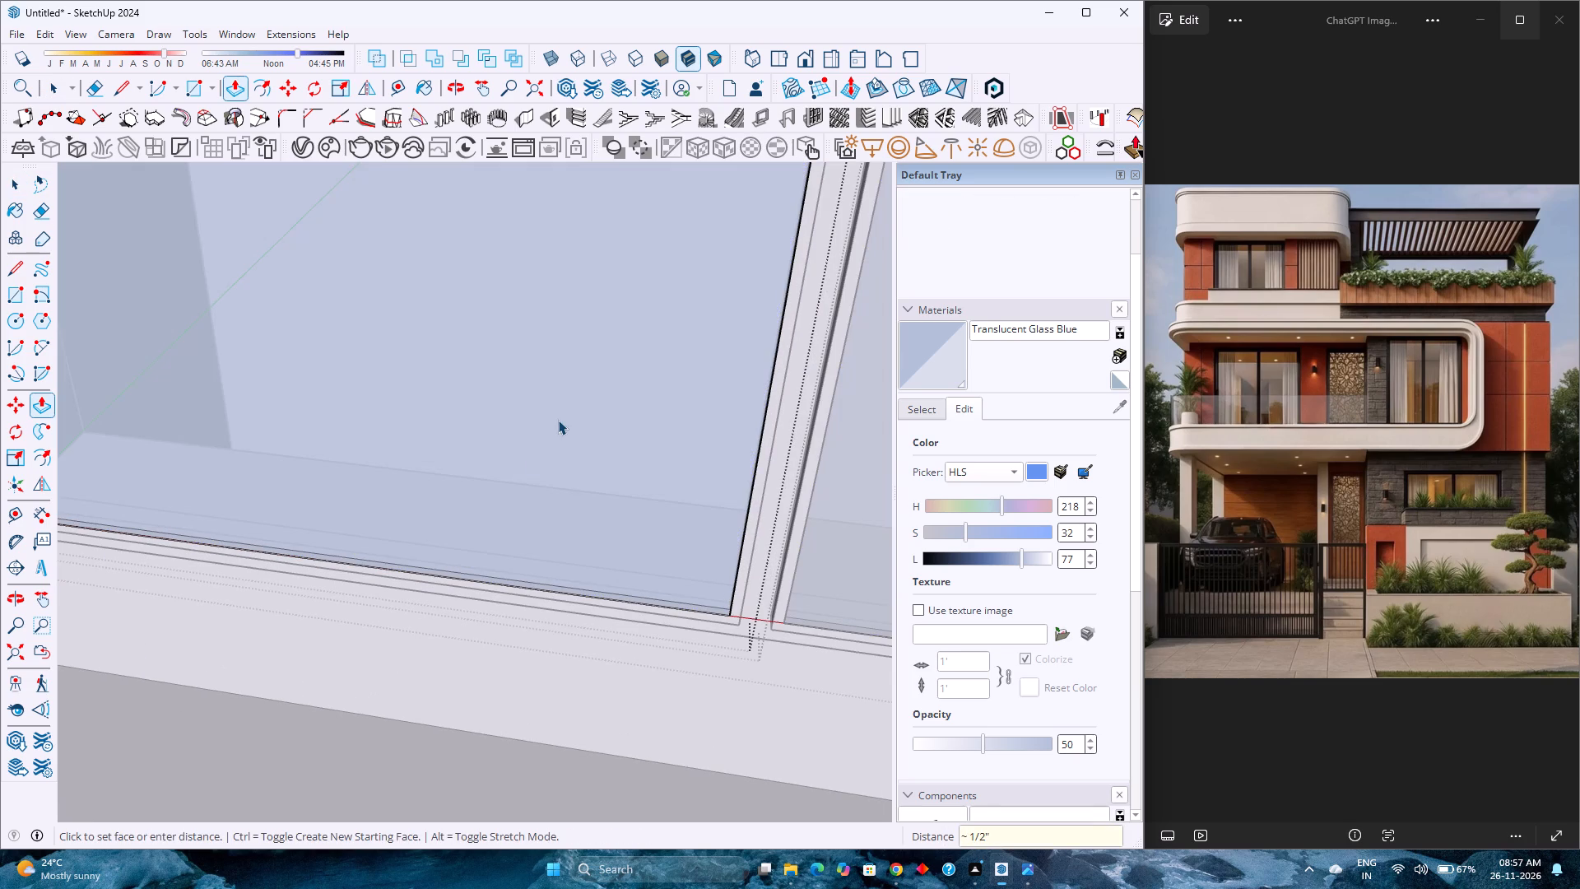
{"action": "scroll", "coordinate": [500, 509], "scroll_direction": "down", "scroll_amount": 4}
{"action": "key", "text": "Escape"}
Move the glass group about 1/4" back along the green axis, inside the sash frame.
{"action": "left_click", "coordinate": [481, 511]}
{"action": "scroll", "coordinate": [131, 534], "scroll_direction": "up", "scroll_amount": 4}
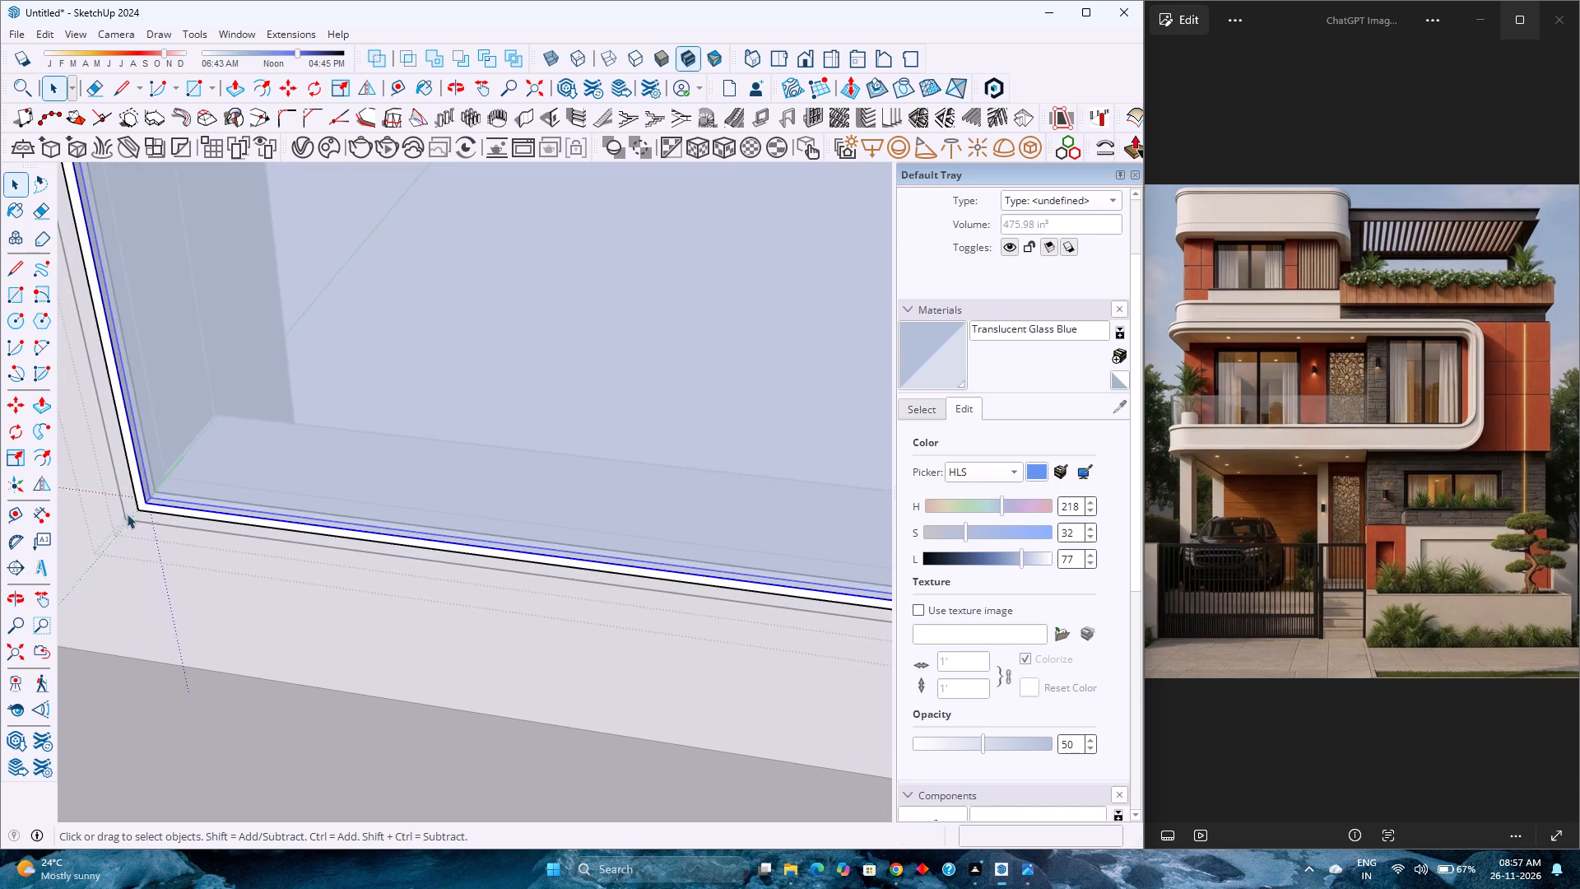
{"action": "scroll", "coordinate": [127, 514], "scroll_direction": "up", "scroll_amount": 15}
{"action": "key", "text": "m"}
{"action": "scroll", "coordinate": [165, 491], "scroll_direction": "up", "scroll_amount": 3}
{"action": "scroll", "coordinate": [222, 556], "scroll_direction": "up", "scroll_amount": 4}
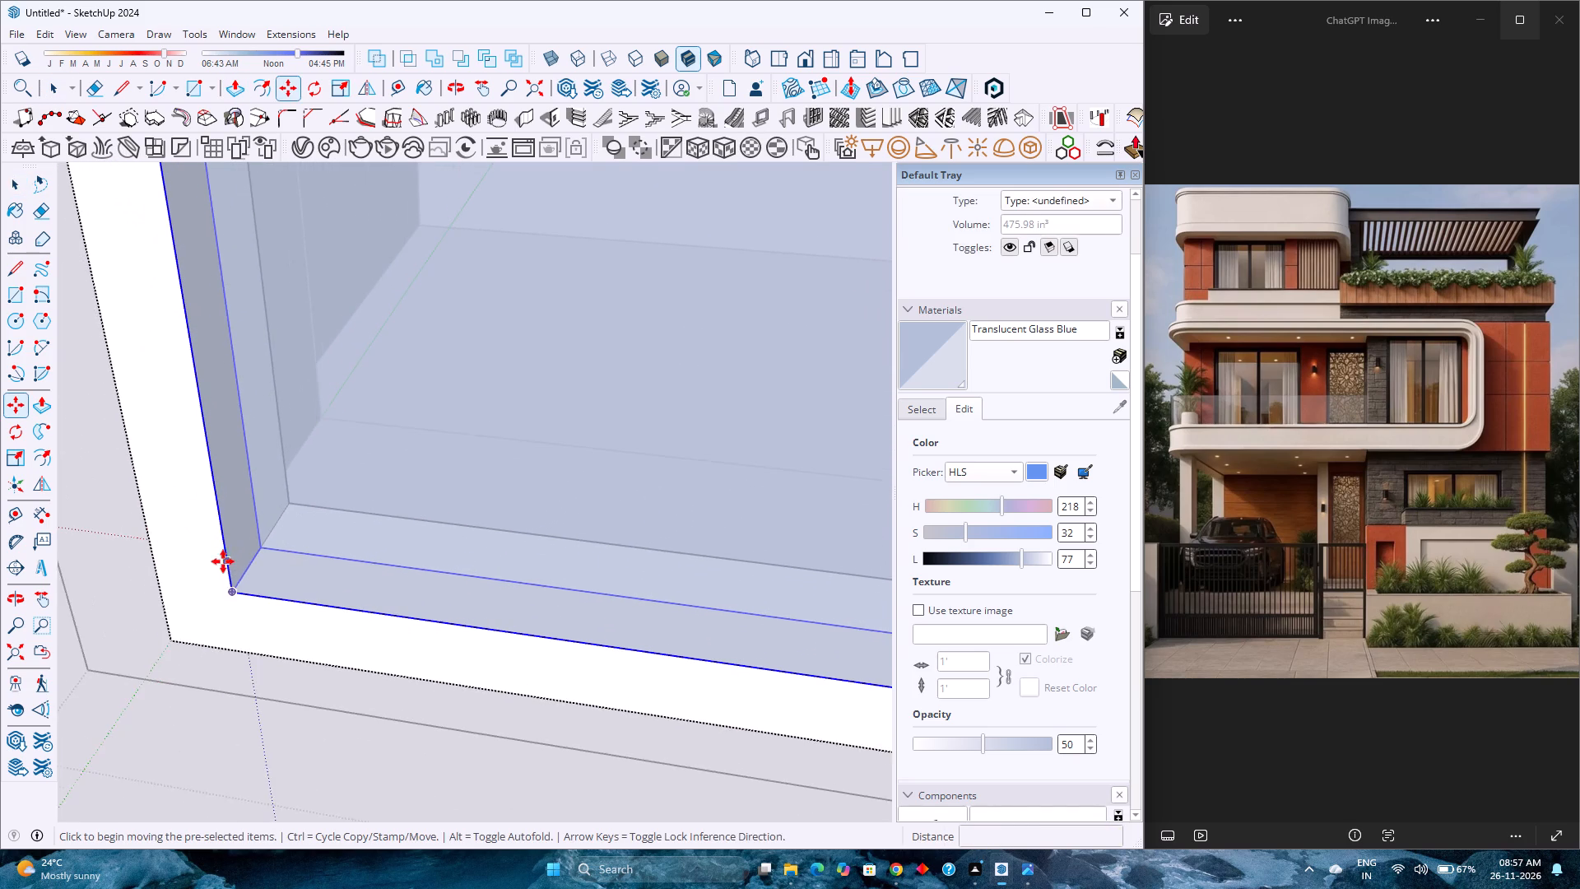
{"action": "left_click", "coordinate": [236, 597]}
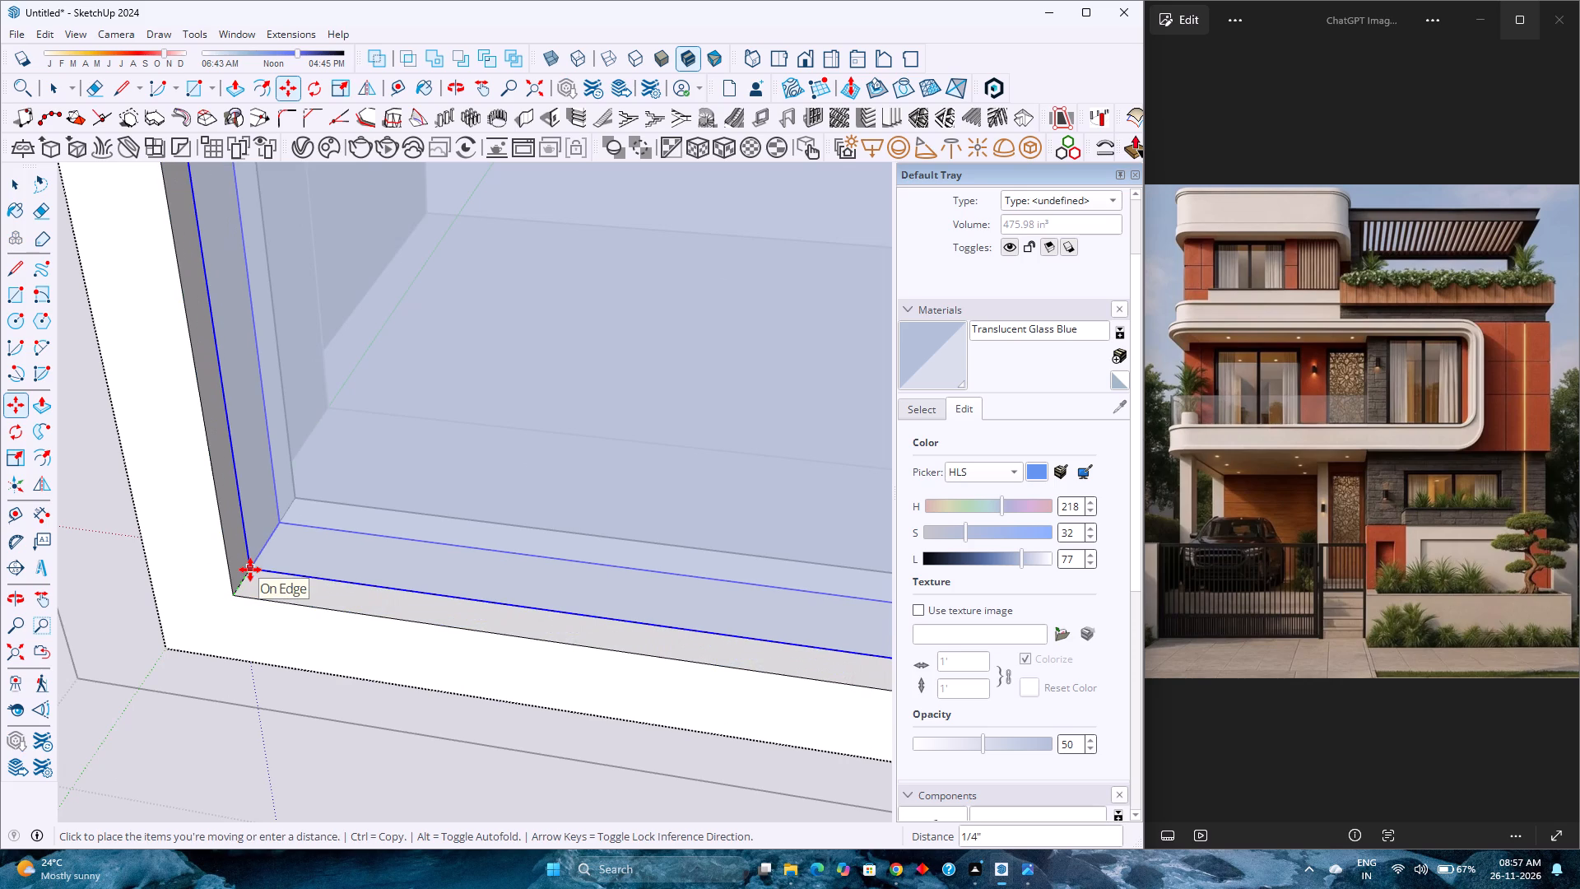
{"action": "left_click", "coordinate": [250, 570]}
{"action": "scroll", "coordinate": [292, 547], "scroll_direction": "down", "scroll_amount": 10}
{"action": "key", "text": "space"}
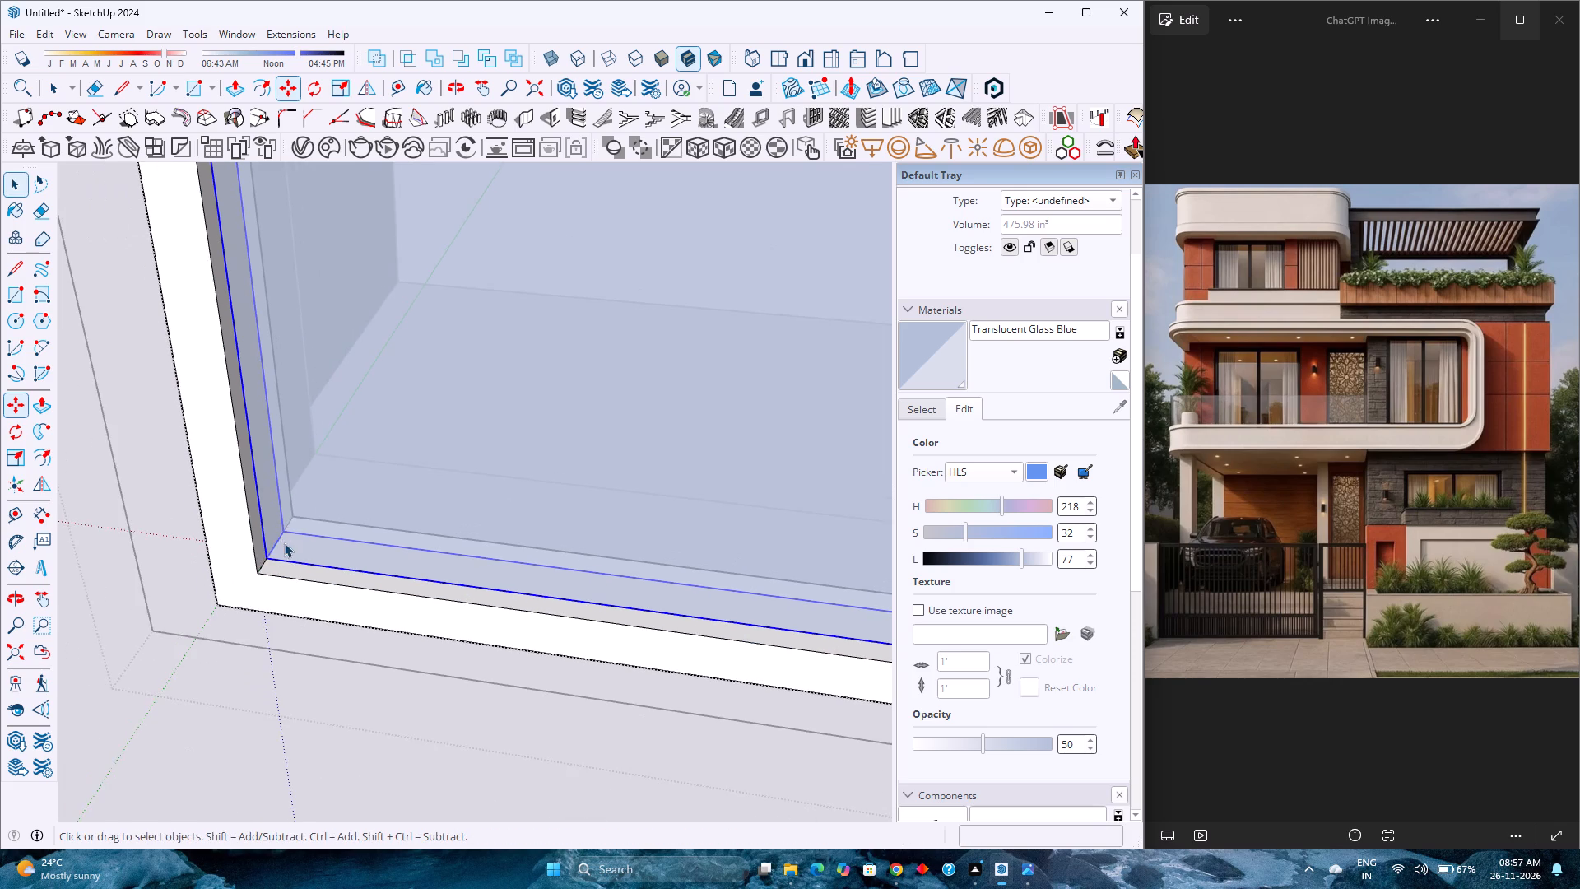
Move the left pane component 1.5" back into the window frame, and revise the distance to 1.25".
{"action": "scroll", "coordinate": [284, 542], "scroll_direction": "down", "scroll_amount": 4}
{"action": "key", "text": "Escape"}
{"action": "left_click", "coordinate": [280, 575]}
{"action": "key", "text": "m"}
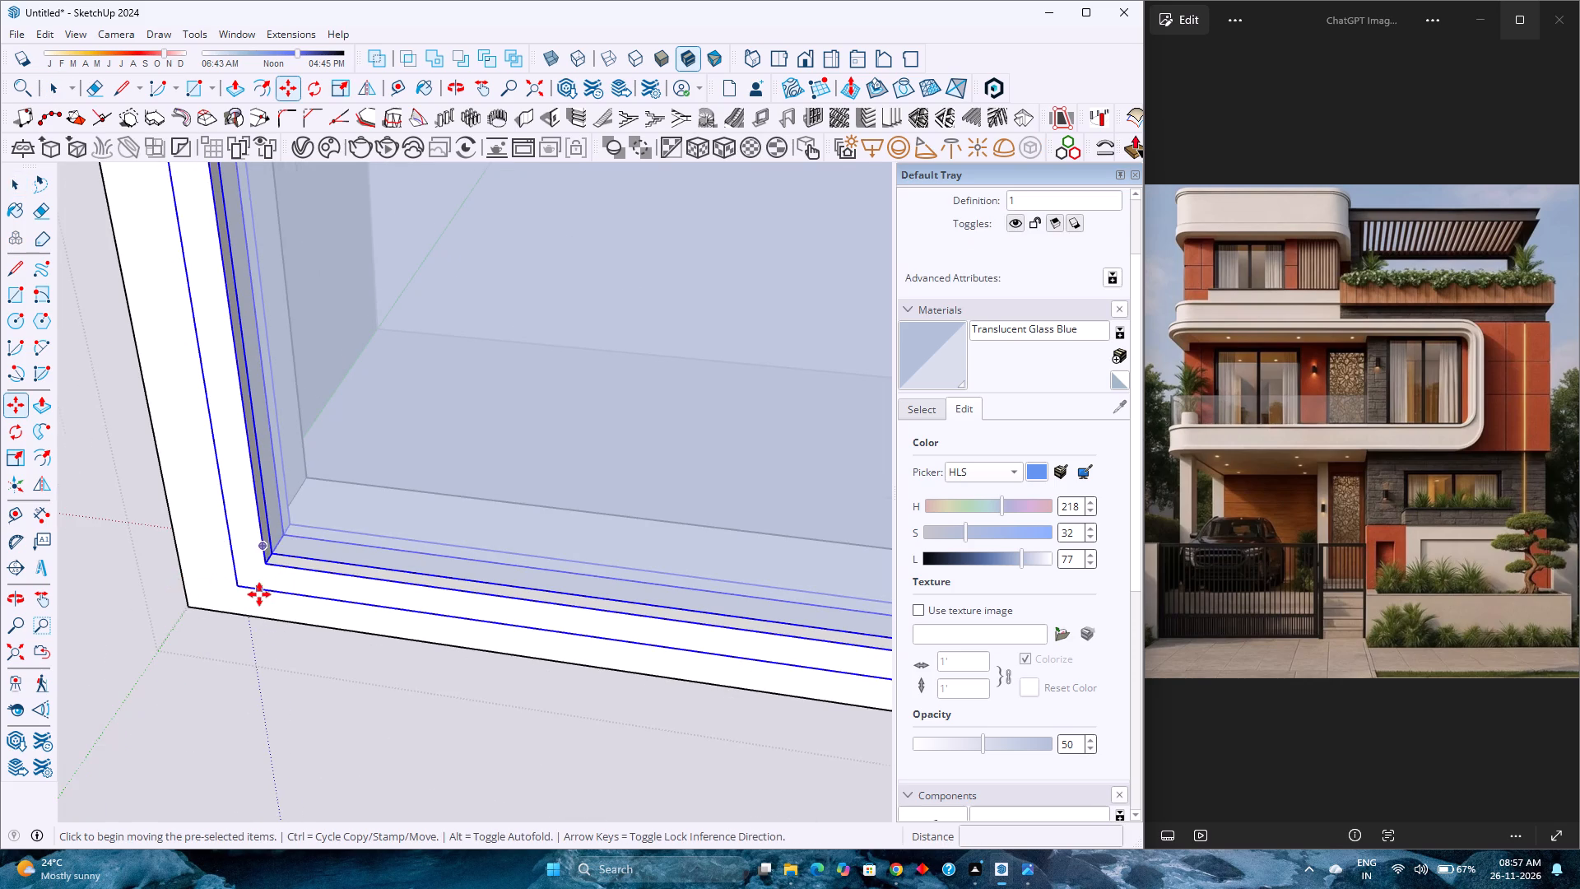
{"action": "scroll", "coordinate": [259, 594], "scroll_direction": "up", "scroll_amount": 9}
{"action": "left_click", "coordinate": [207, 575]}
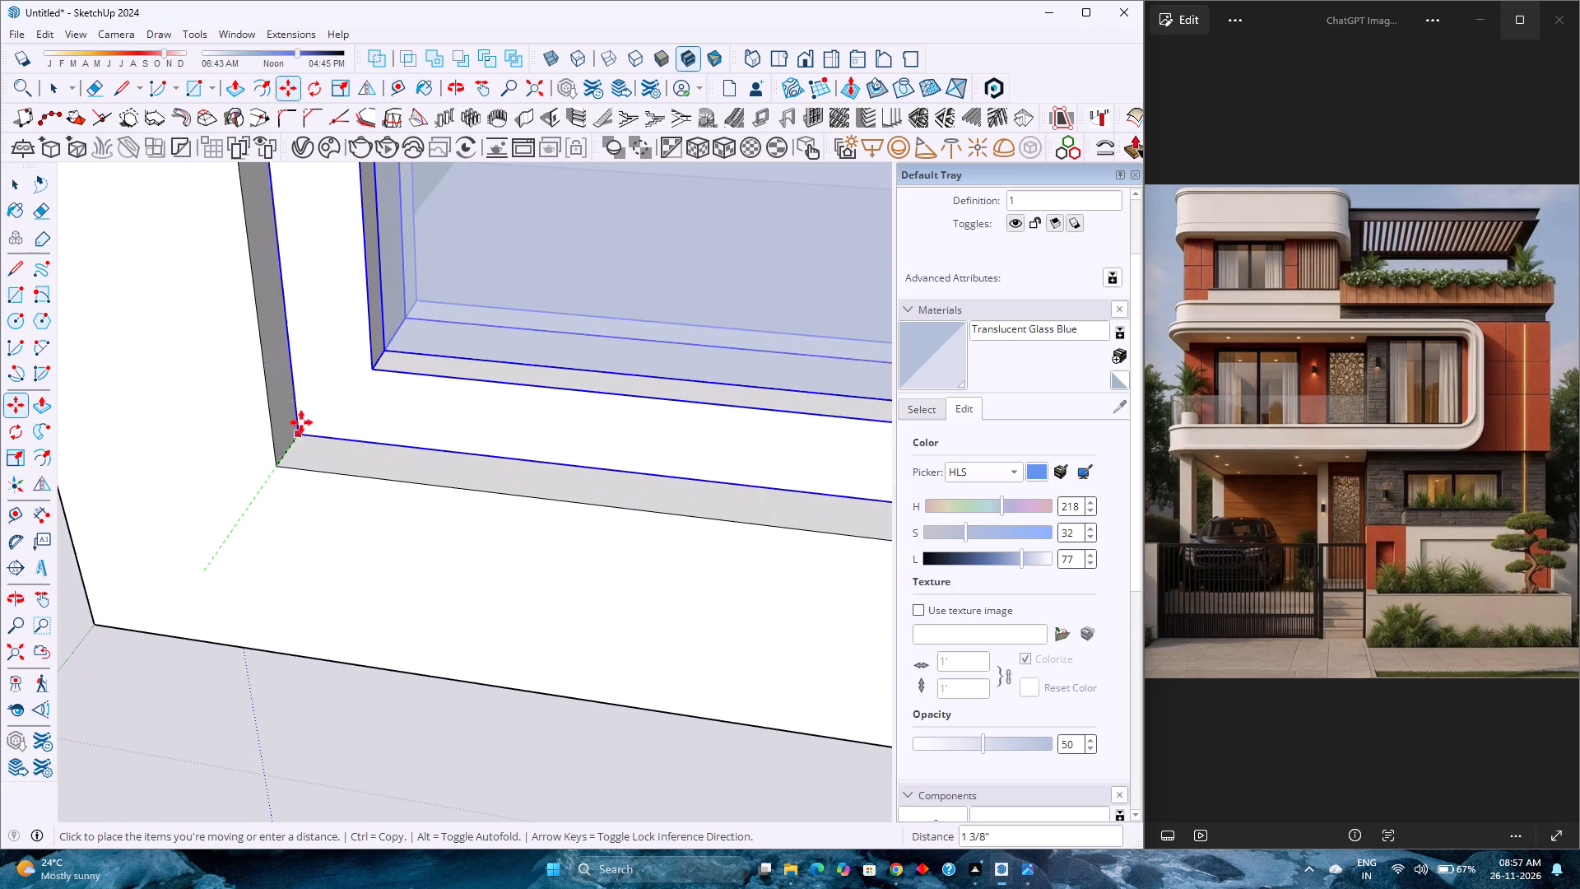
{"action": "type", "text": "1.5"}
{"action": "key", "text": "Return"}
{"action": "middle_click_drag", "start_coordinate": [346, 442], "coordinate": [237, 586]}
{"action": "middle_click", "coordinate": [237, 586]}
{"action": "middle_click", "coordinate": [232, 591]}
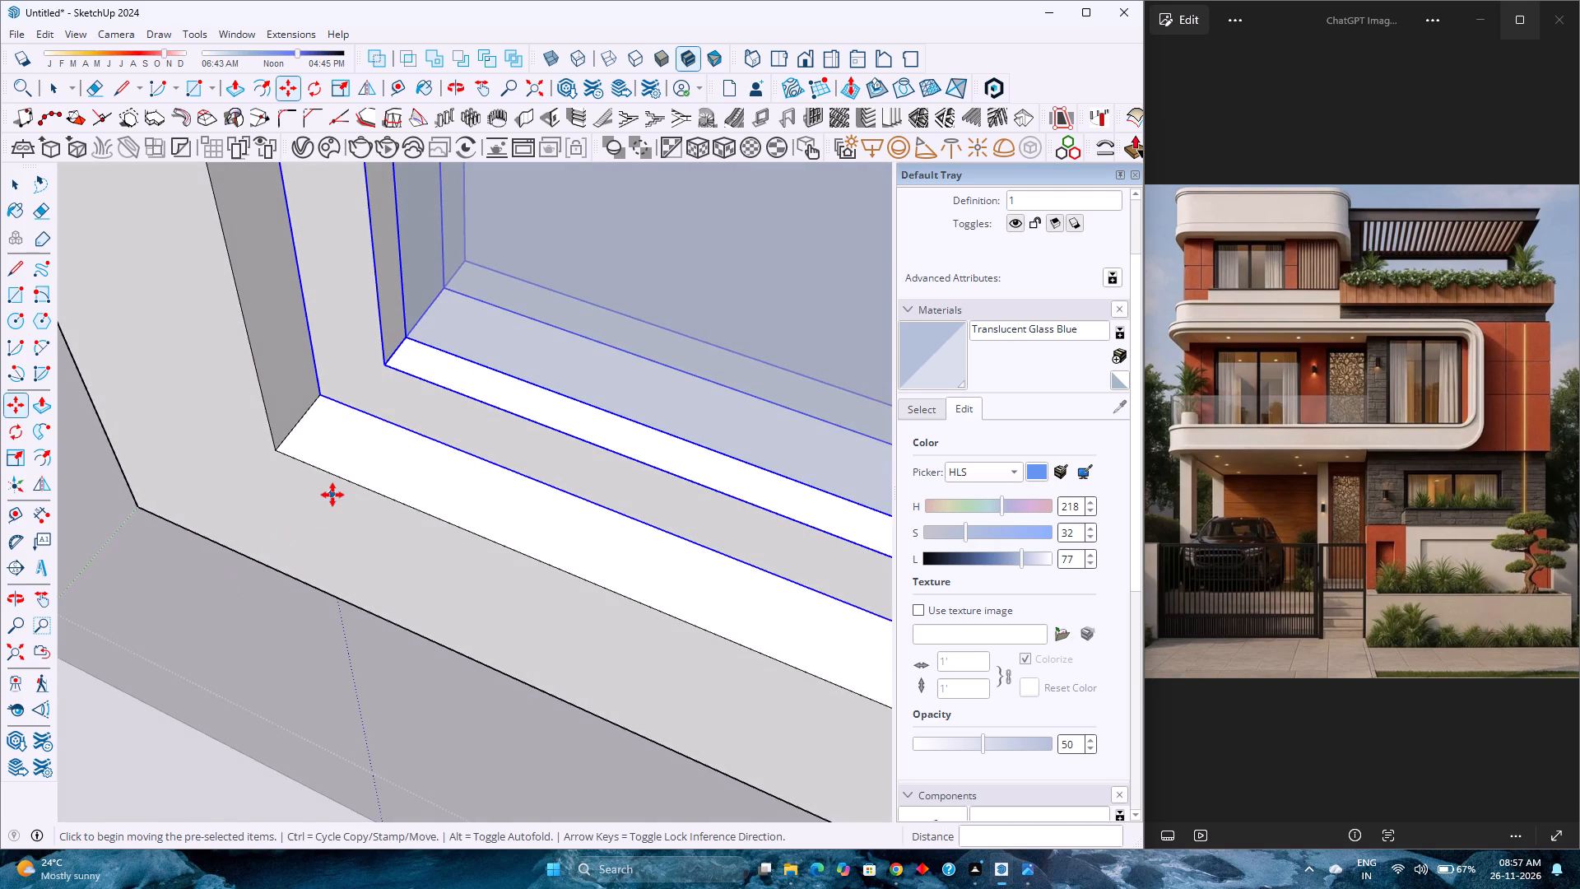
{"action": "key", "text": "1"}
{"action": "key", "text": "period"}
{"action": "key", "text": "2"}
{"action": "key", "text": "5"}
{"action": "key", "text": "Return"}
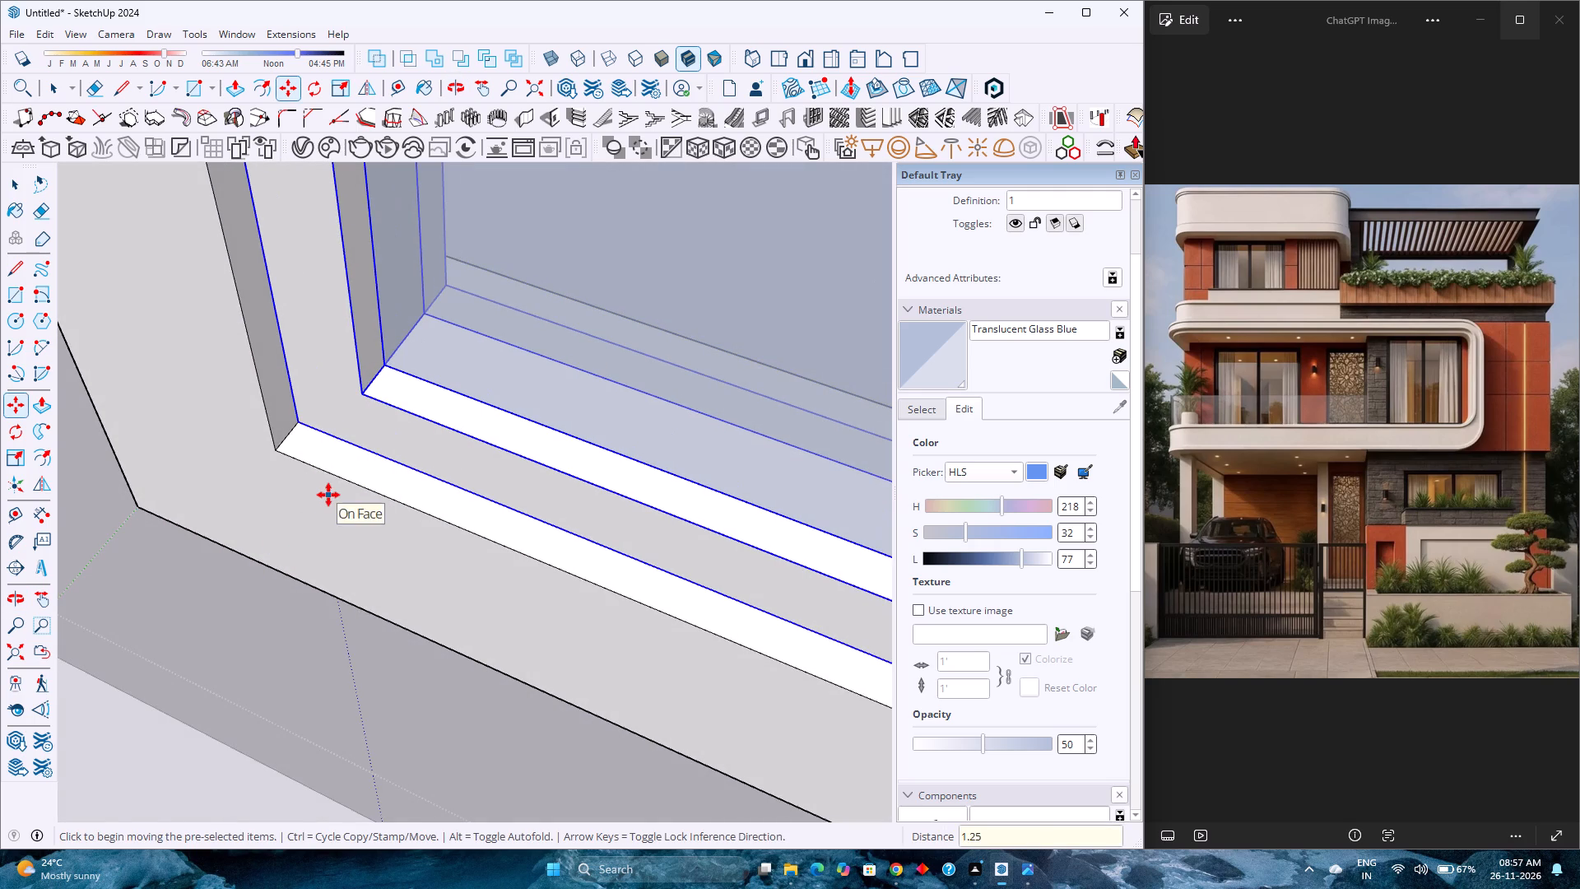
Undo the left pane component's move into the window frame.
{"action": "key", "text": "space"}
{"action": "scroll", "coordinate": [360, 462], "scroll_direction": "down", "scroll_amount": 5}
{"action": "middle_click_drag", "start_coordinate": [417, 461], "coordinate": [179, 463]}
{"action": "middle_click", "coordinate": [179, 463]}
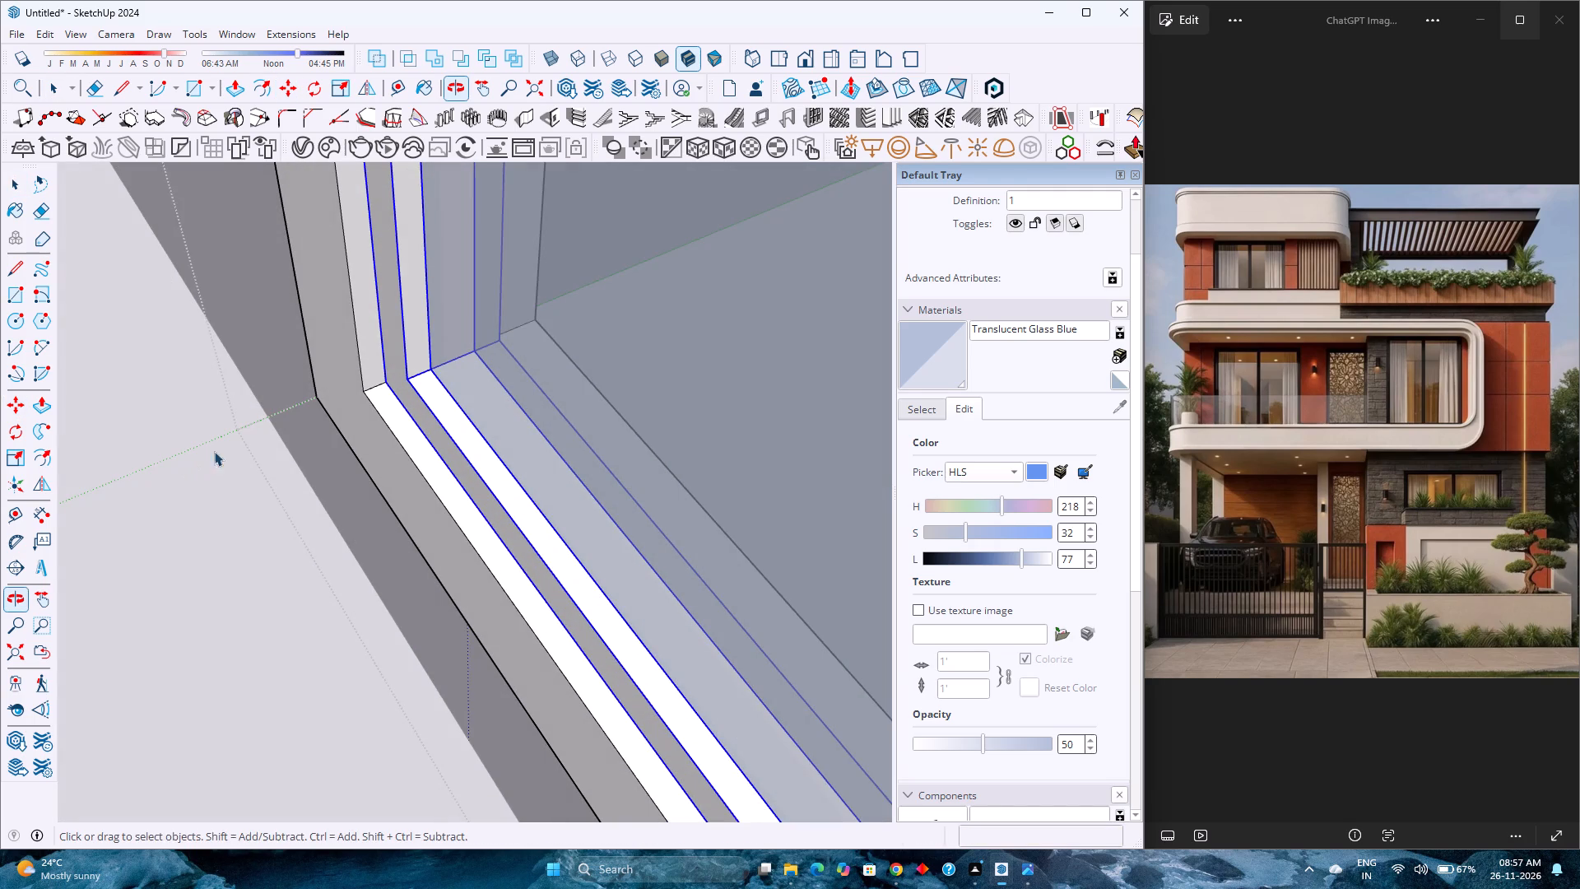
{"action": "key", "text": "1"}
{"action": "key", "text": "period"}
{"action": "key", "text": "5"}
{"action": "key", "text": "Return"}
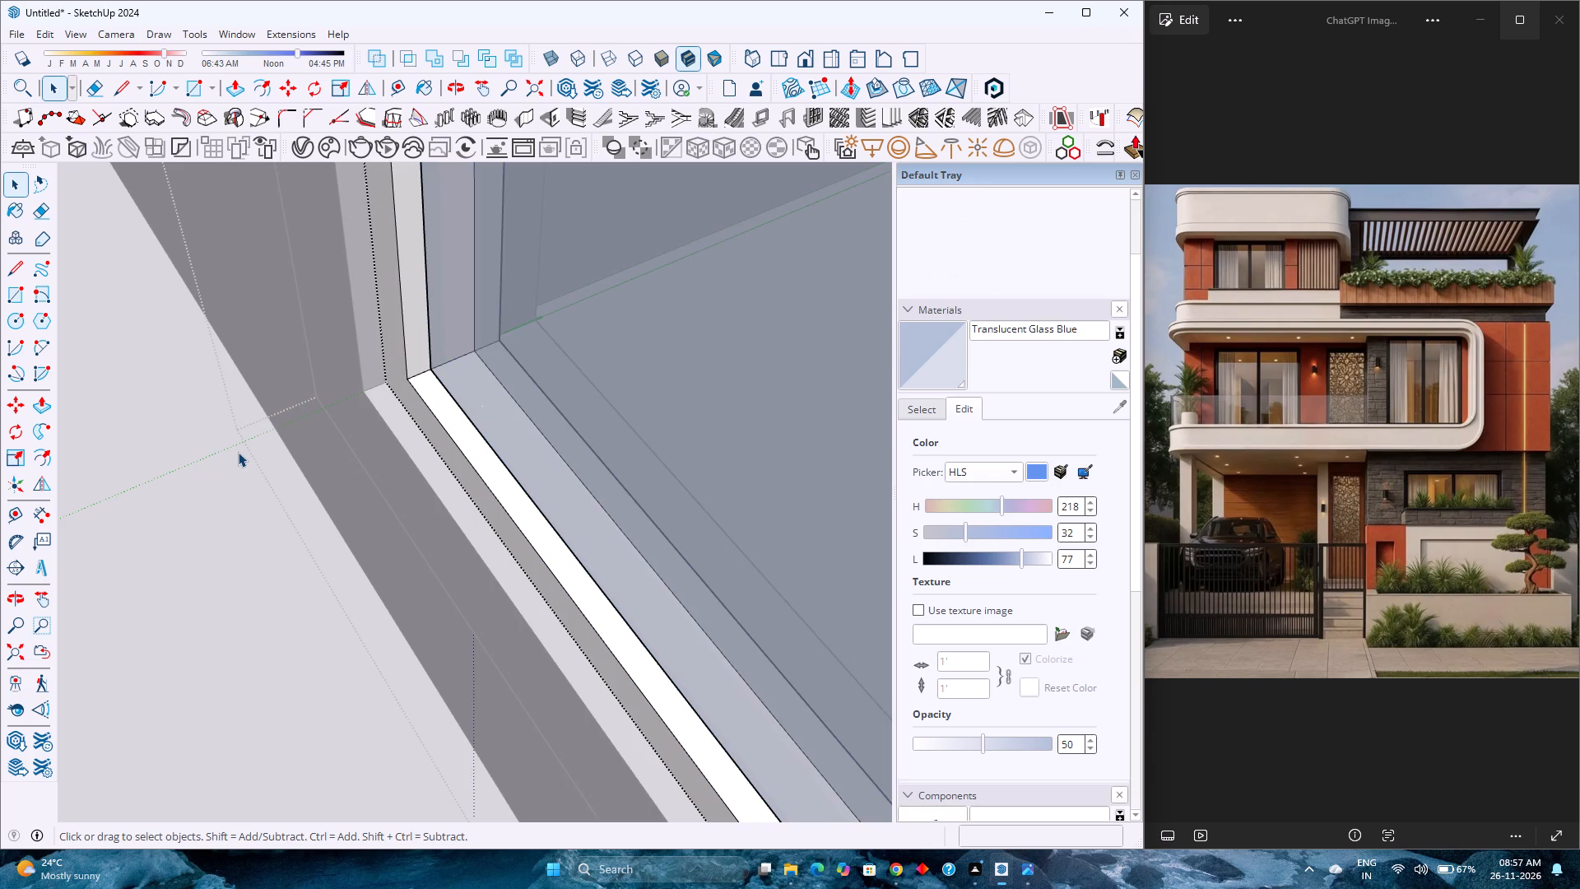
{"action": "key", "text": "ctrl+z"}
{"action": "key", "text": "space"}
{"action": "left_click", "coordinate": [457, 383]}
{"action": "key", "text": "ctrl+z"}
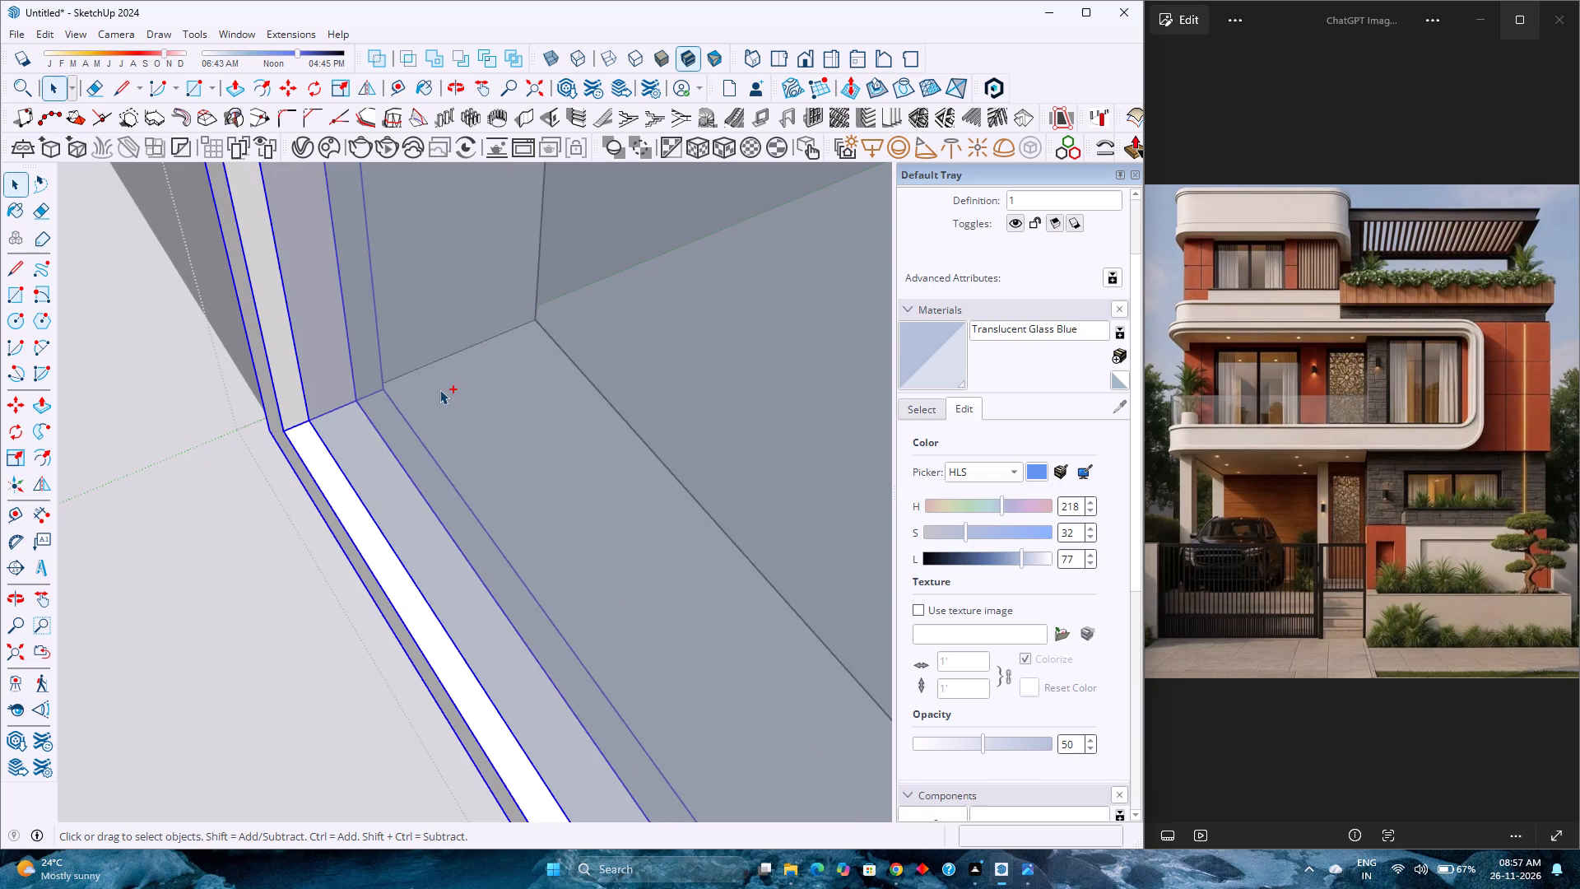
Move the left pane component 1.5" back along the green axis into the window frame.
{"action": "key", "text": "m"}
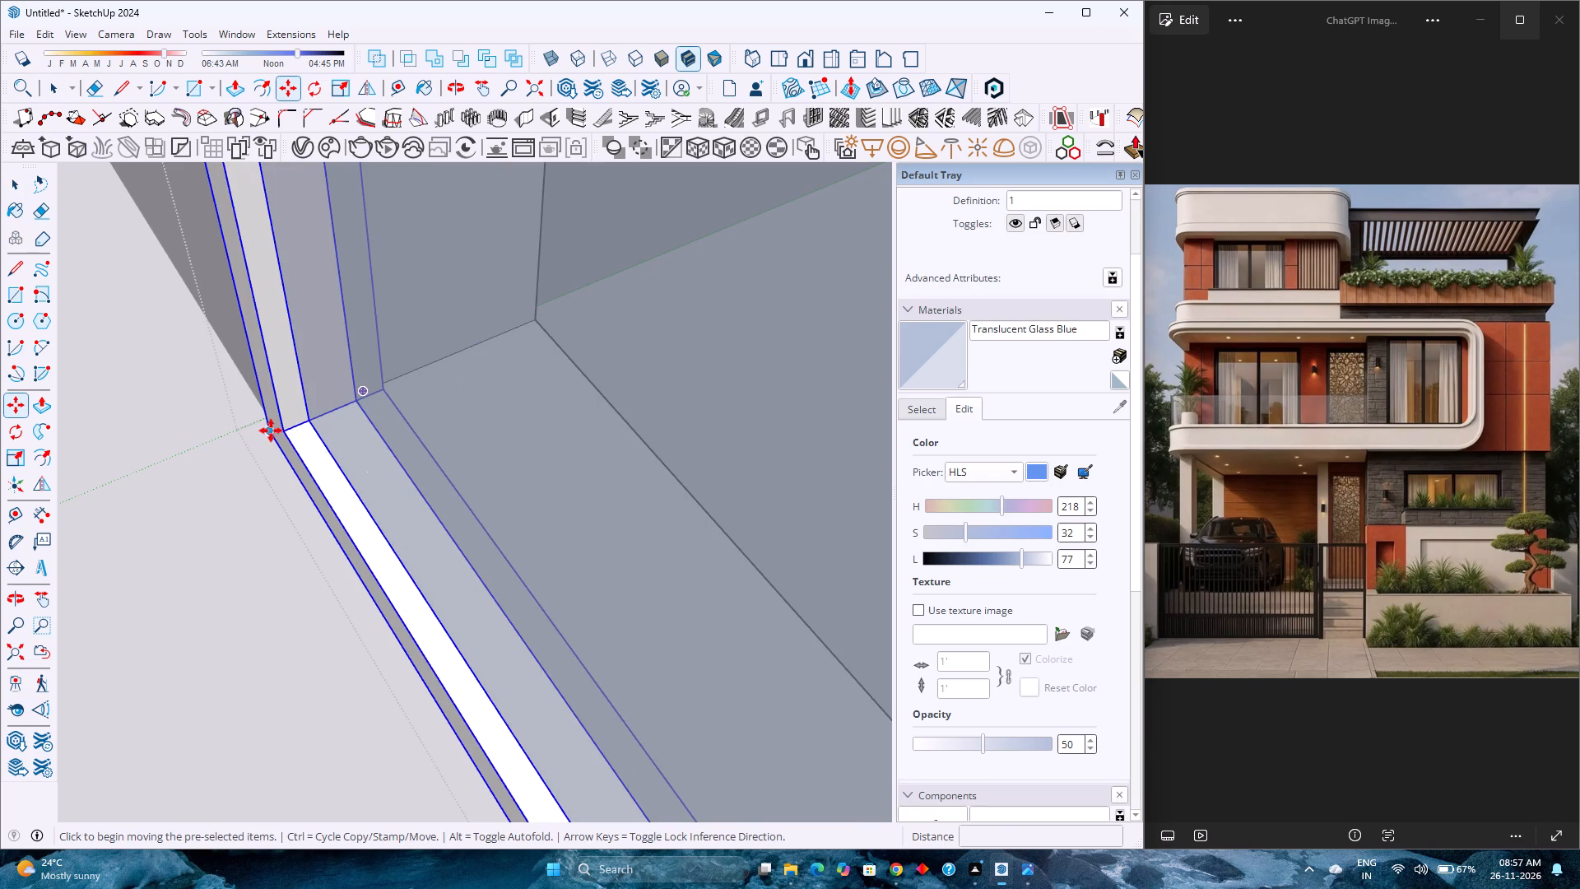
{"action": "left_click", "coordinate": [269, 431]}
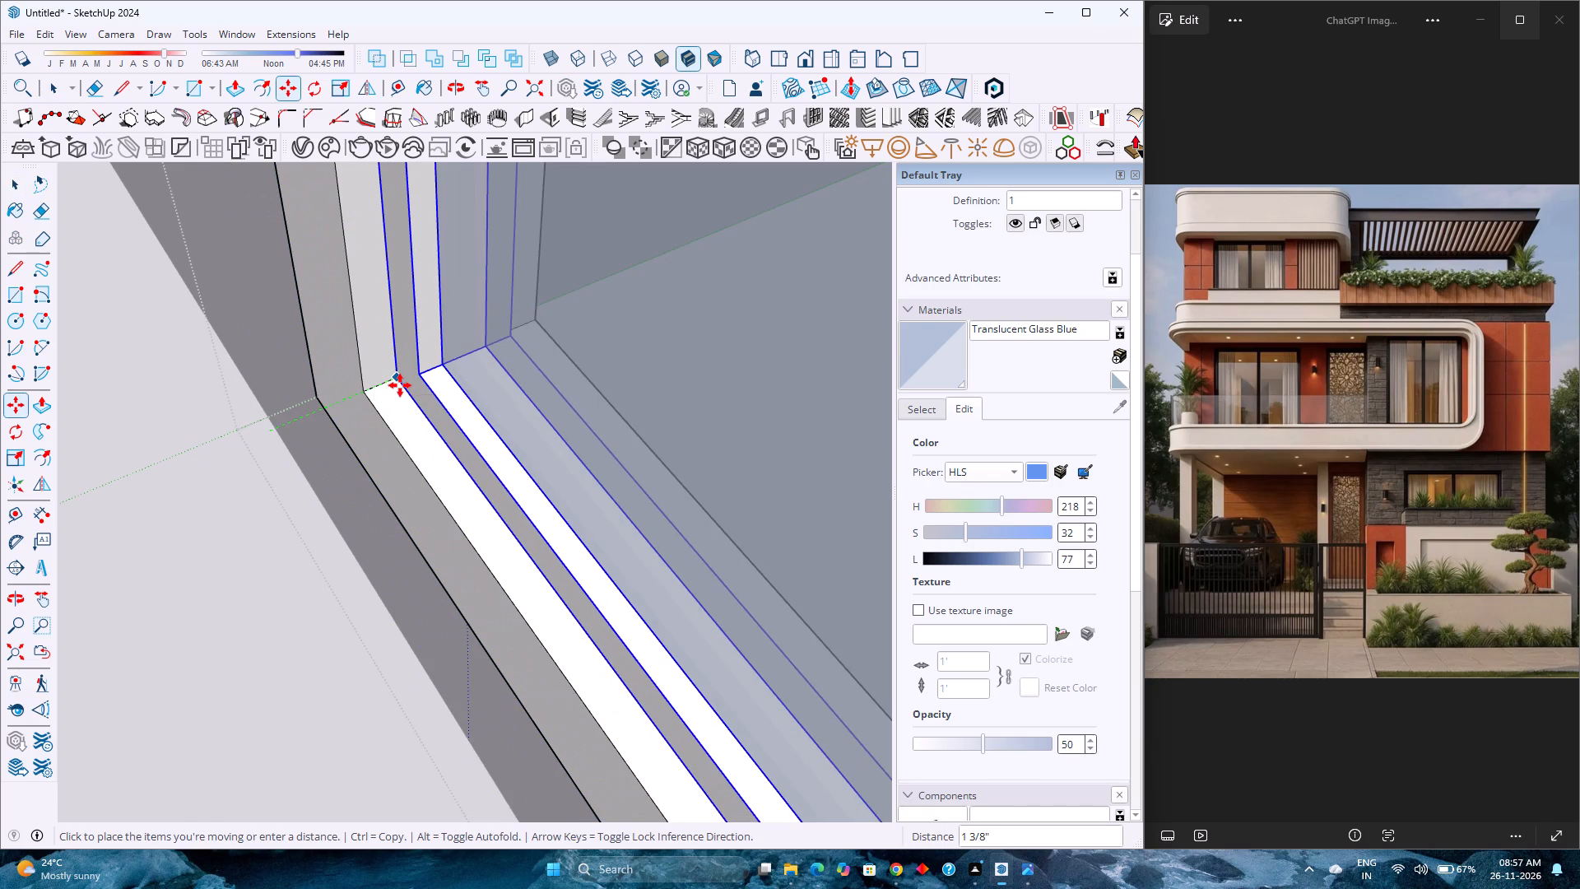
{"action": "type", "text": "1.5"}
{"action": "key", "text": "Return"}
{"action": "middle_click_drag", "start_coordinate": [428, 383], "coordinate": [332, 394]}
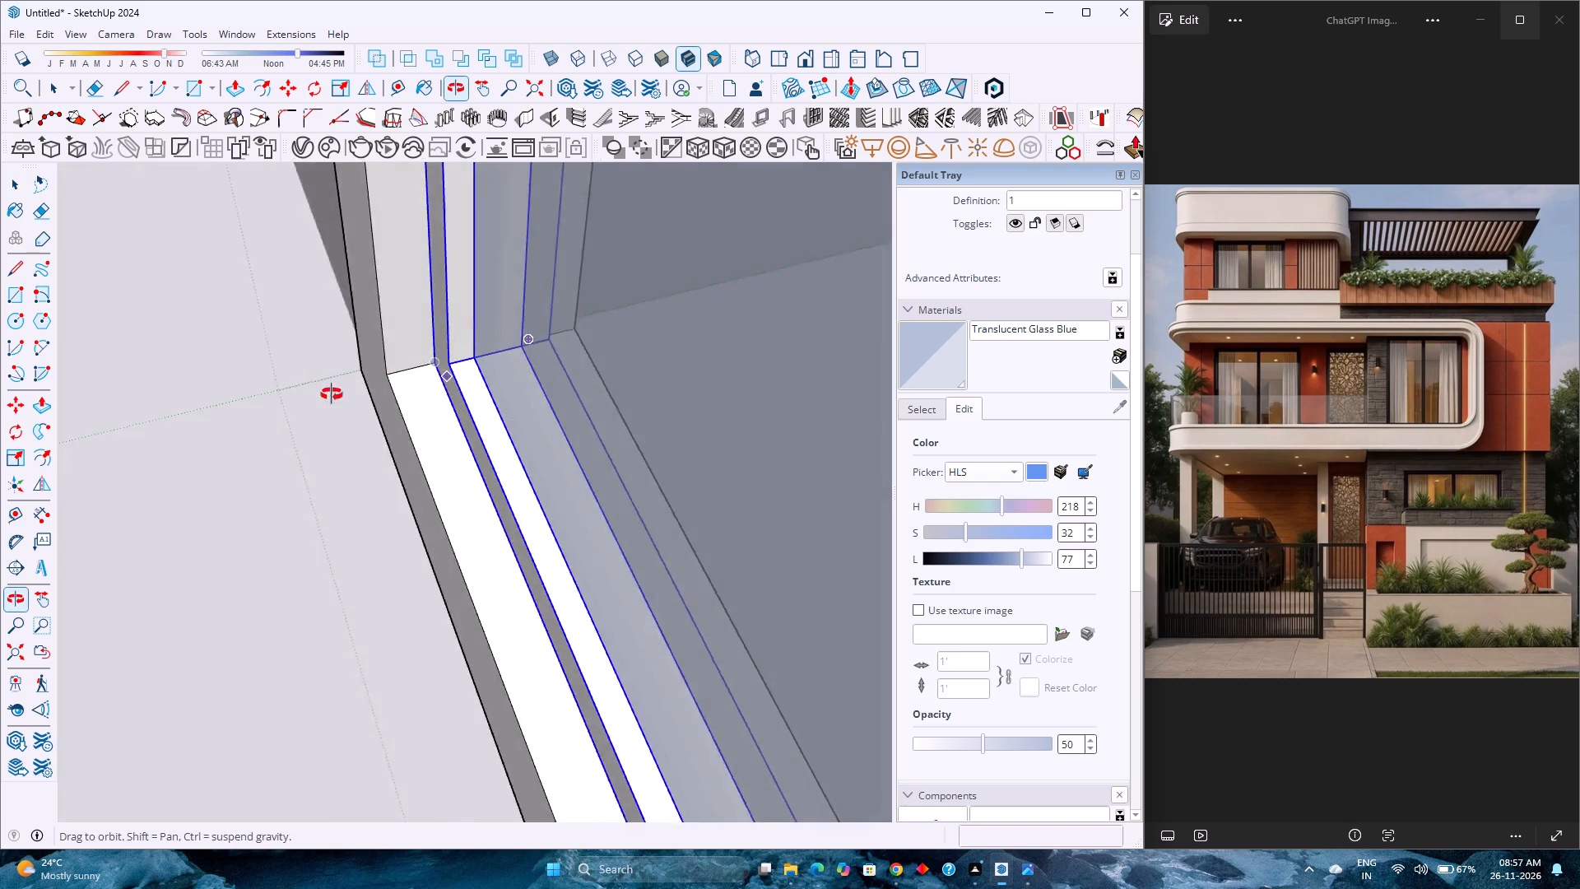
{"action": "middle_click_drag", "start_coordinate": [332, 394], "coordinate": [235, 396]}
{"action": "middle_click_drag", "start_coordinate": [366, 405], "coordinate": [348, 402]}
{"action": "middle_click_drag", "start_coordinate": [348, 402], "coordinate": [325, 393]}
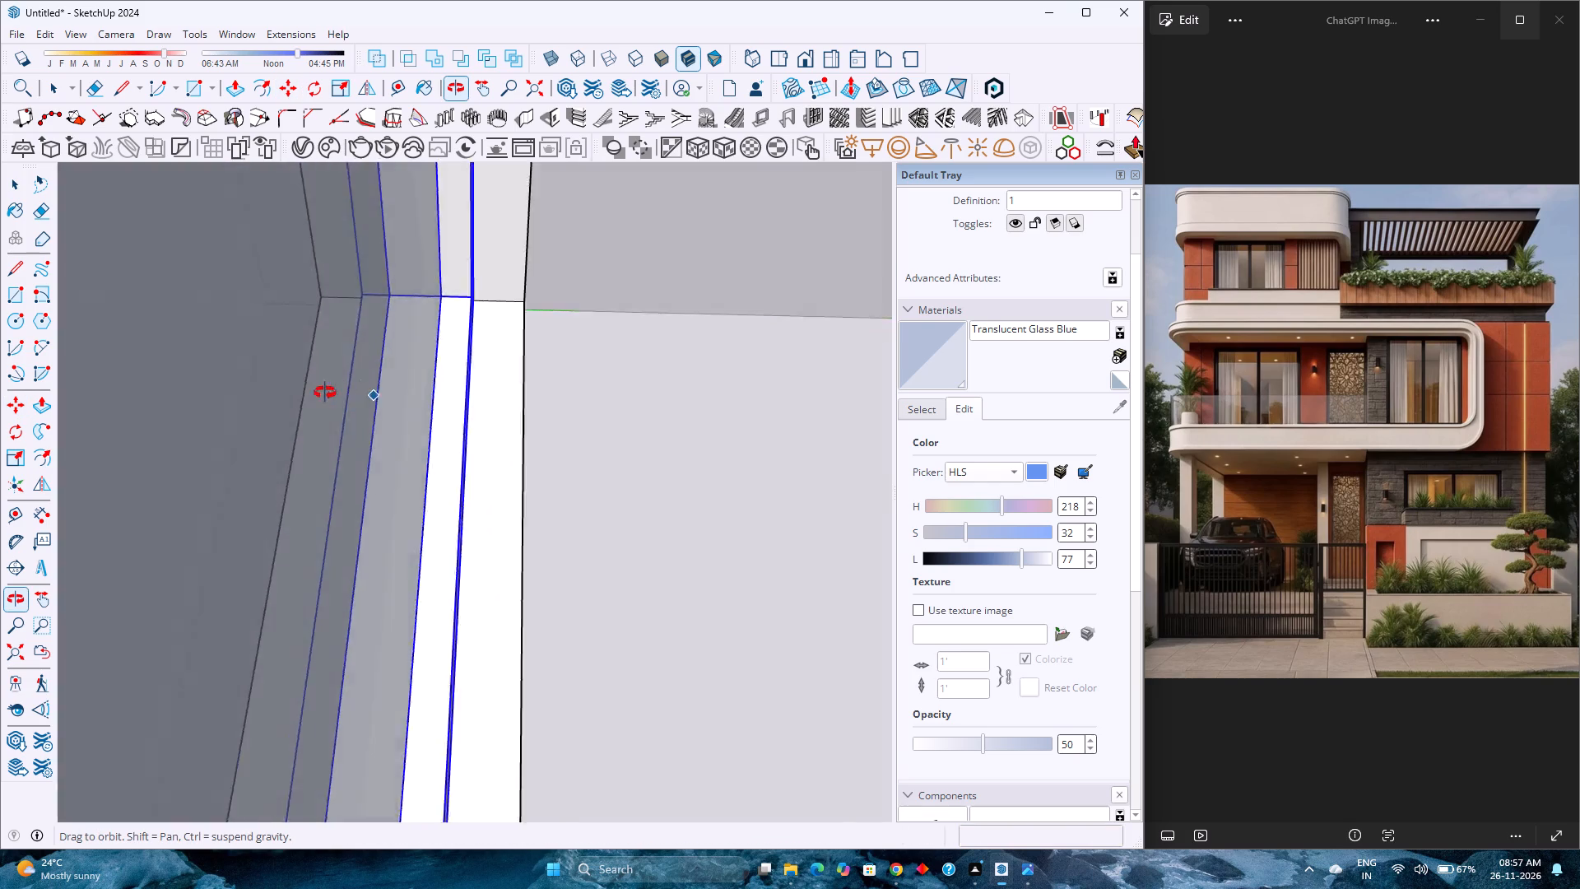
{"action": "middle_click_drag", "start_coordinate": [325, 393], "coordinate": [474, 396]}
{"action": "middle_click", "coordinate": [474, 396]}
{"action": "key", "text": "space"}
{"action": "scroll", "coordinate": [387, 399], "scroll_direction": "down", "scroll_amount": 5}
{"action": "key", "text": "Escape"}
Move the whole two-pane window group about 3" along the green axis into the wall opening.
{"action": "scroll", "coordinate": [387, 399], "scroll_direction": "down", "scroll_amount": 3}
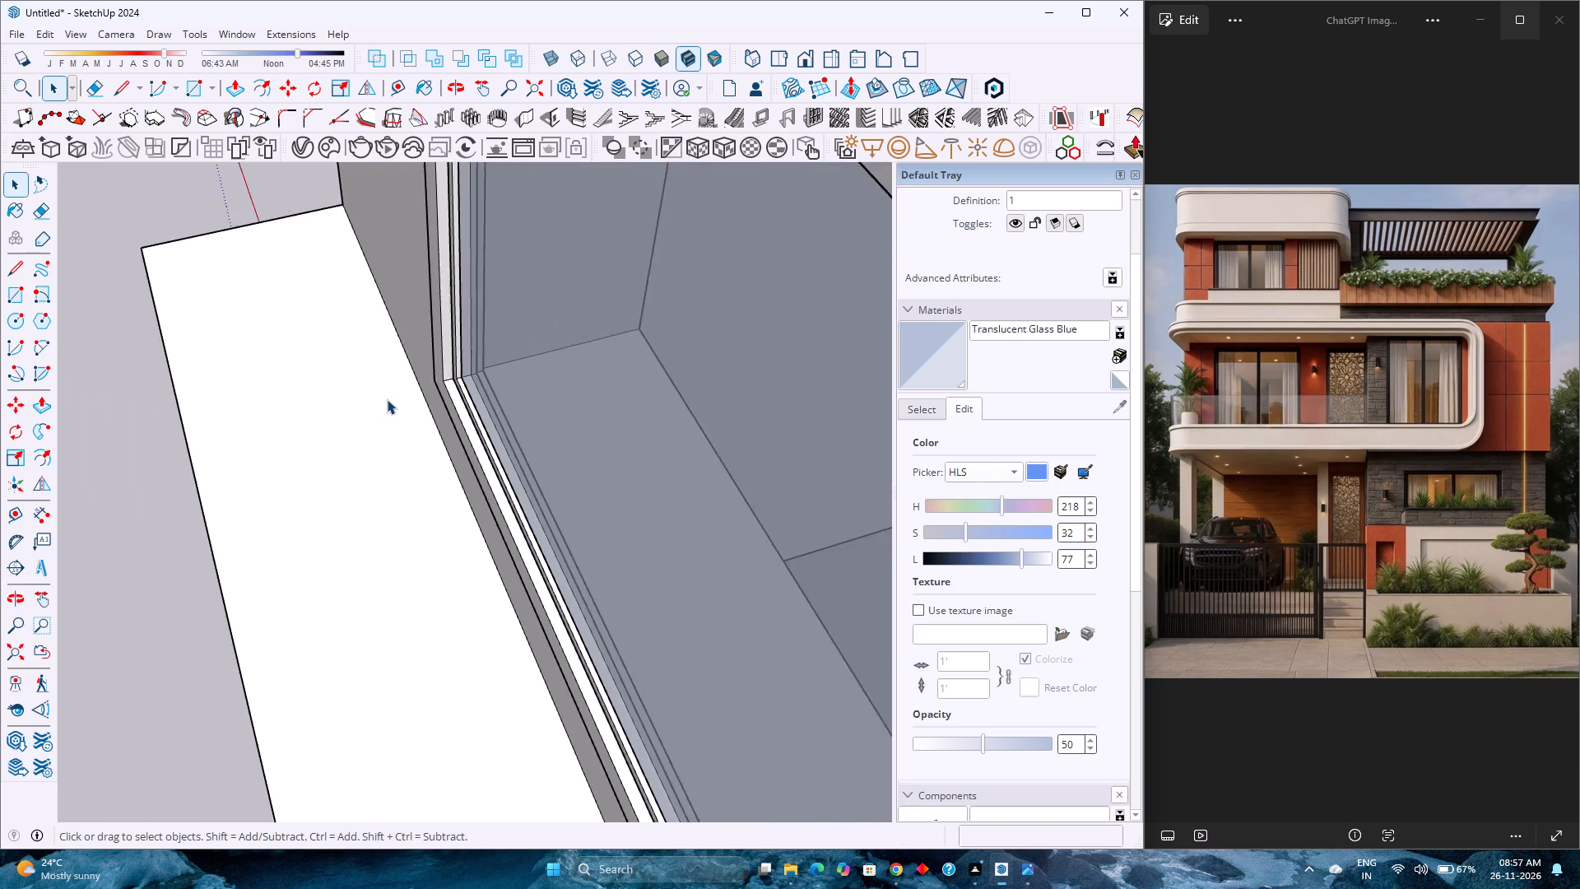
{"action": "scroll", "coordinate": [387, 399], "scroll_direction": "down", "scroll_amount": 9}
{"action": "middle_click_drag", "start_coordinate": [376, 413], "coordinate": [681, 309]}
{"action": "middle_click", "coordinate": [683, 309]}
{"action": "scroll", "coordinate": [596, 355], "scroll_direction": "down", "scroll_amount": 4}
{"action": "middle_click_drag", "start_coordinate": [569, 336], "coordinate": [504, 471], "text": "shift"}
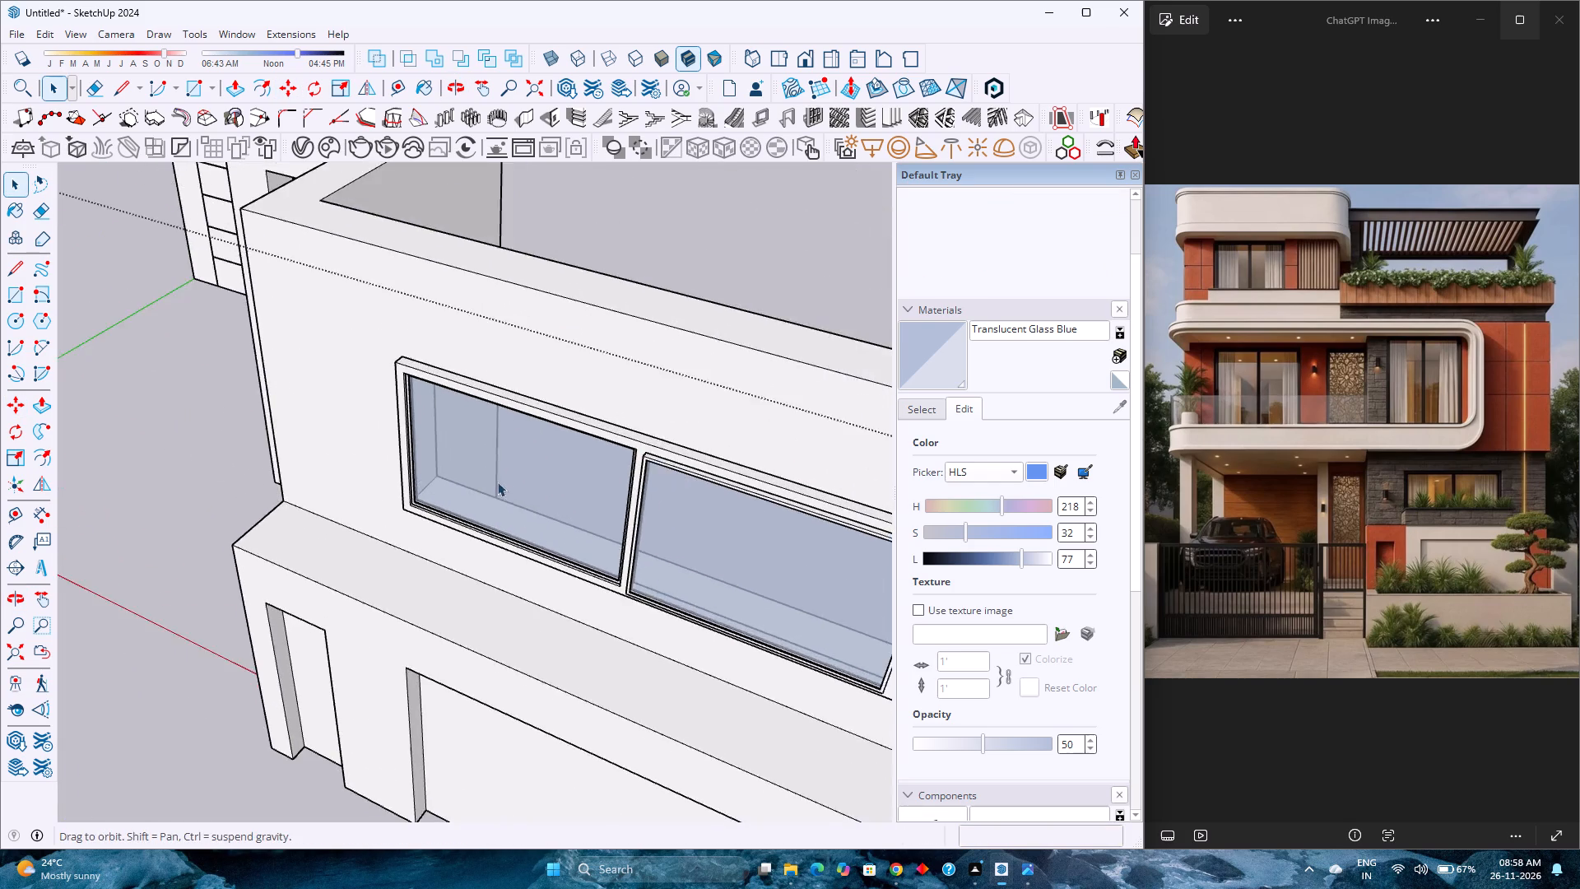
{"action": "middle_click_drag", "start_coordinate": [495, 481], "coordinate": [602, 369]}
{"action": "scroll", "coordinate": [418, 508], "scroll_direction": "up", "scroll_amount": 7}
{"action": "scroll", "coordinate": [457, 555], "scroll_direction": "down", "scroll_amount": 4}
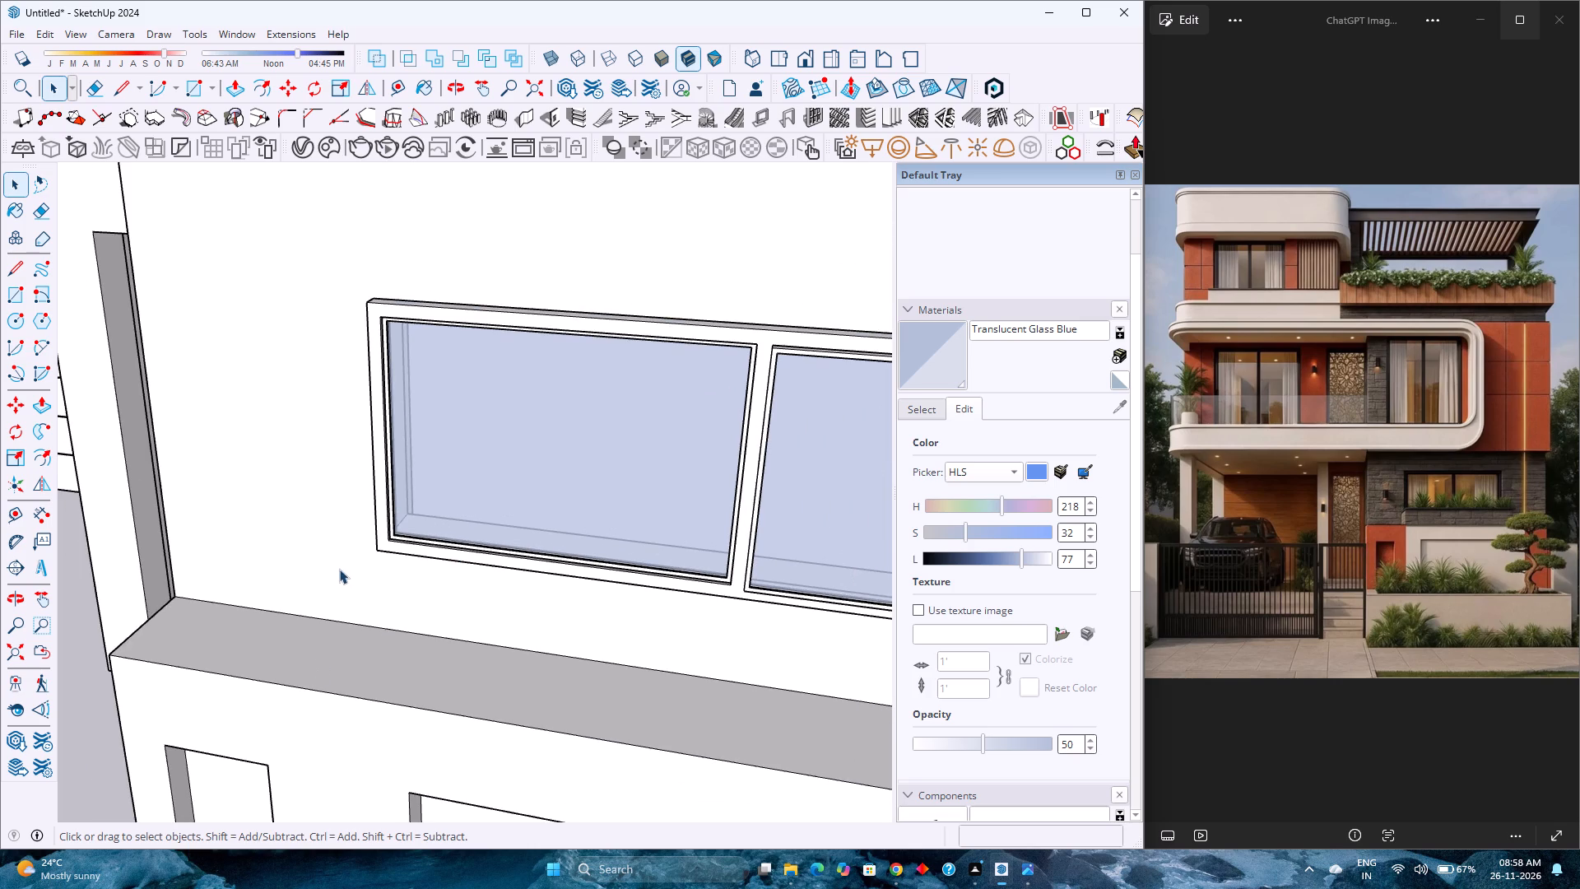
{"action": "scroll", "coordinate": [390, 563], "scroll_direction": "down", "scroll_amount": 3}
{"action": "scroll", "coordinate": [448, 515], "scroll_direction": "down", "scroll_amount": 1}
{"action": "scroll", "coordinate": [448, 515], "scroll_direction": "up", "scroll_amount": 5}
{"action": "scroll", "coordinate": [386, 593], "scroll_direction": "up", "scroll_amount": 3}
{"action": "left_click", "coordinate": [388, 563]}
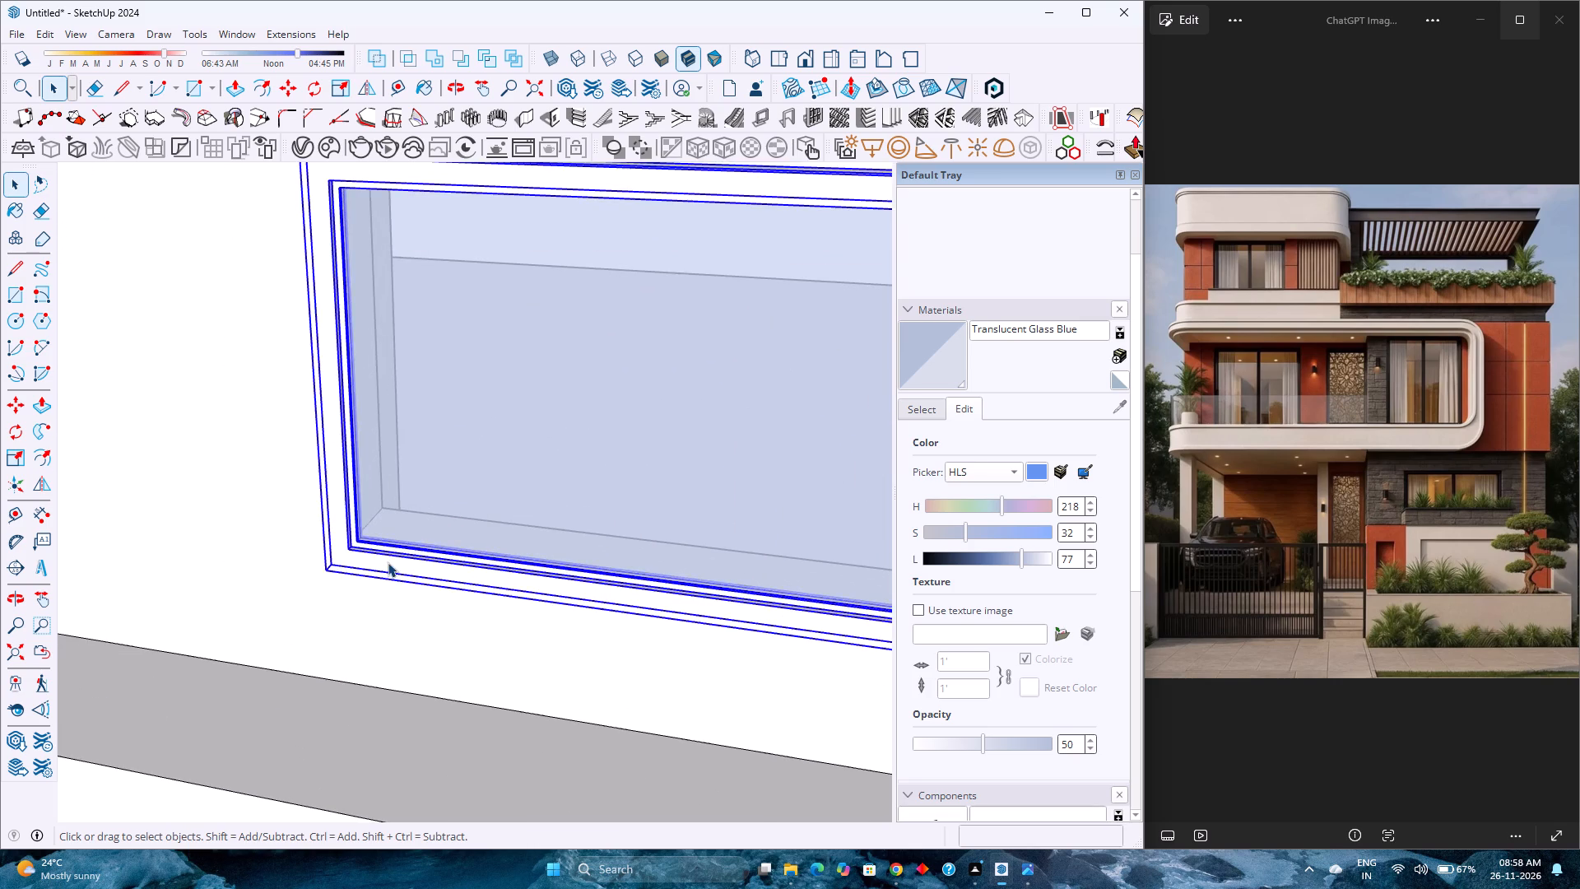
{"action": "scroll", "coordinate": [353, 579], "scroll_direction": "down", "scroll_amount": 9}
{"action": "scroll", "coordinate": [527, 617], "scroll_direction": "down", "scroll_amount": 4}
{"action": "middle_click_drag", "start_coordinate": [684, 610], "coordinate": [412, 591]}
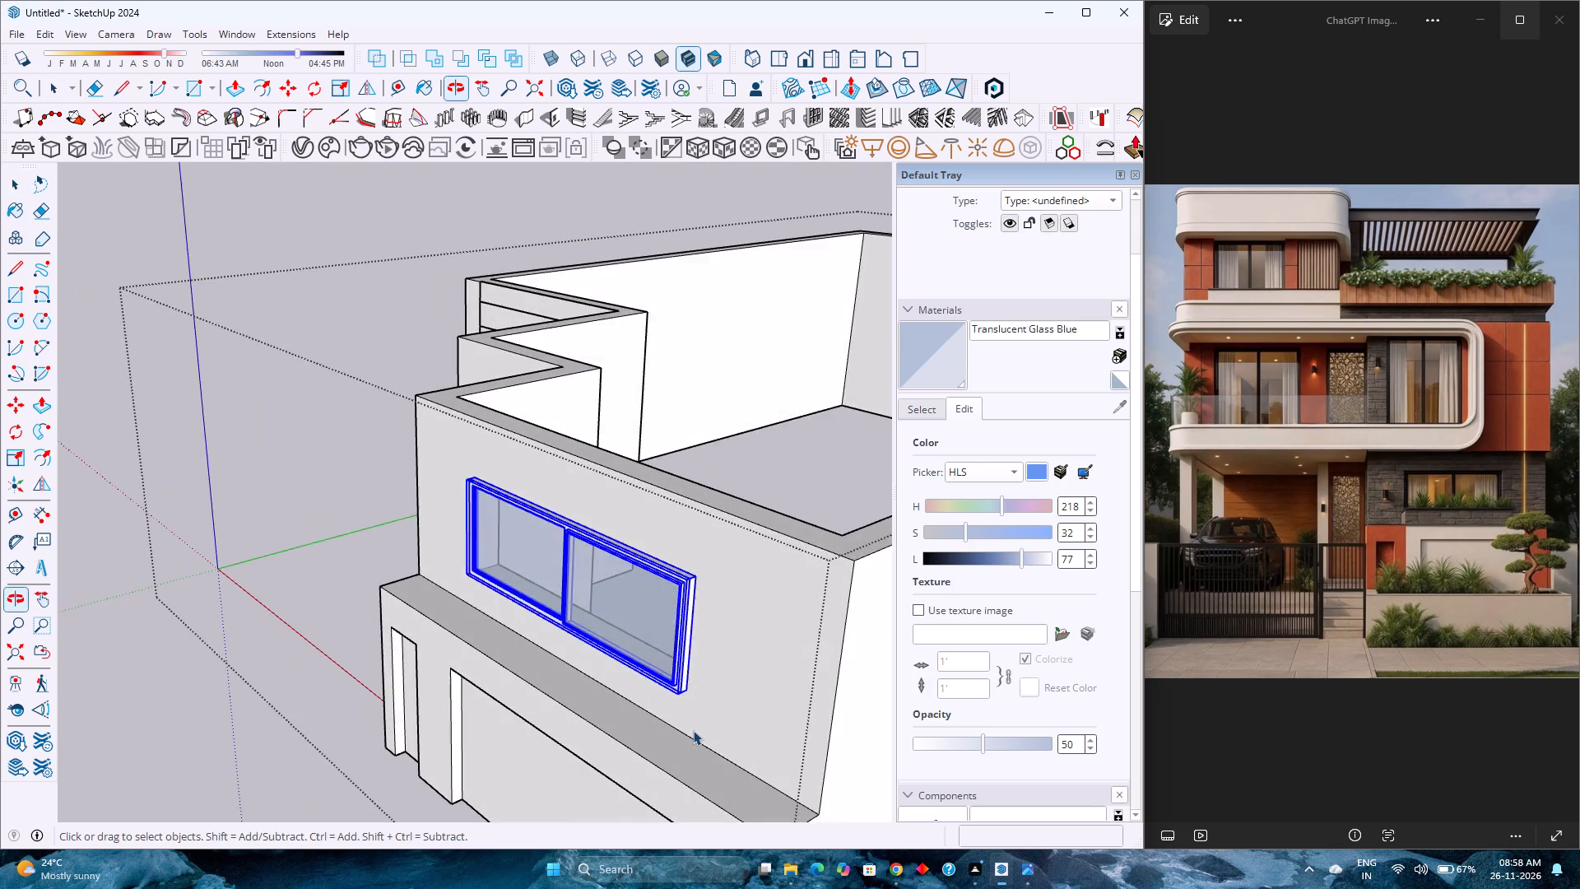
{"action": "scroll", "coordinate": [707, 737], "scroll_direction": "up", "scroll_amount": 5}
{"action": "scroll", "coordinate": [658, 680], "scroll_direction": "up", "scroll_amount": 10}
{"action": "key", "text": "m"}
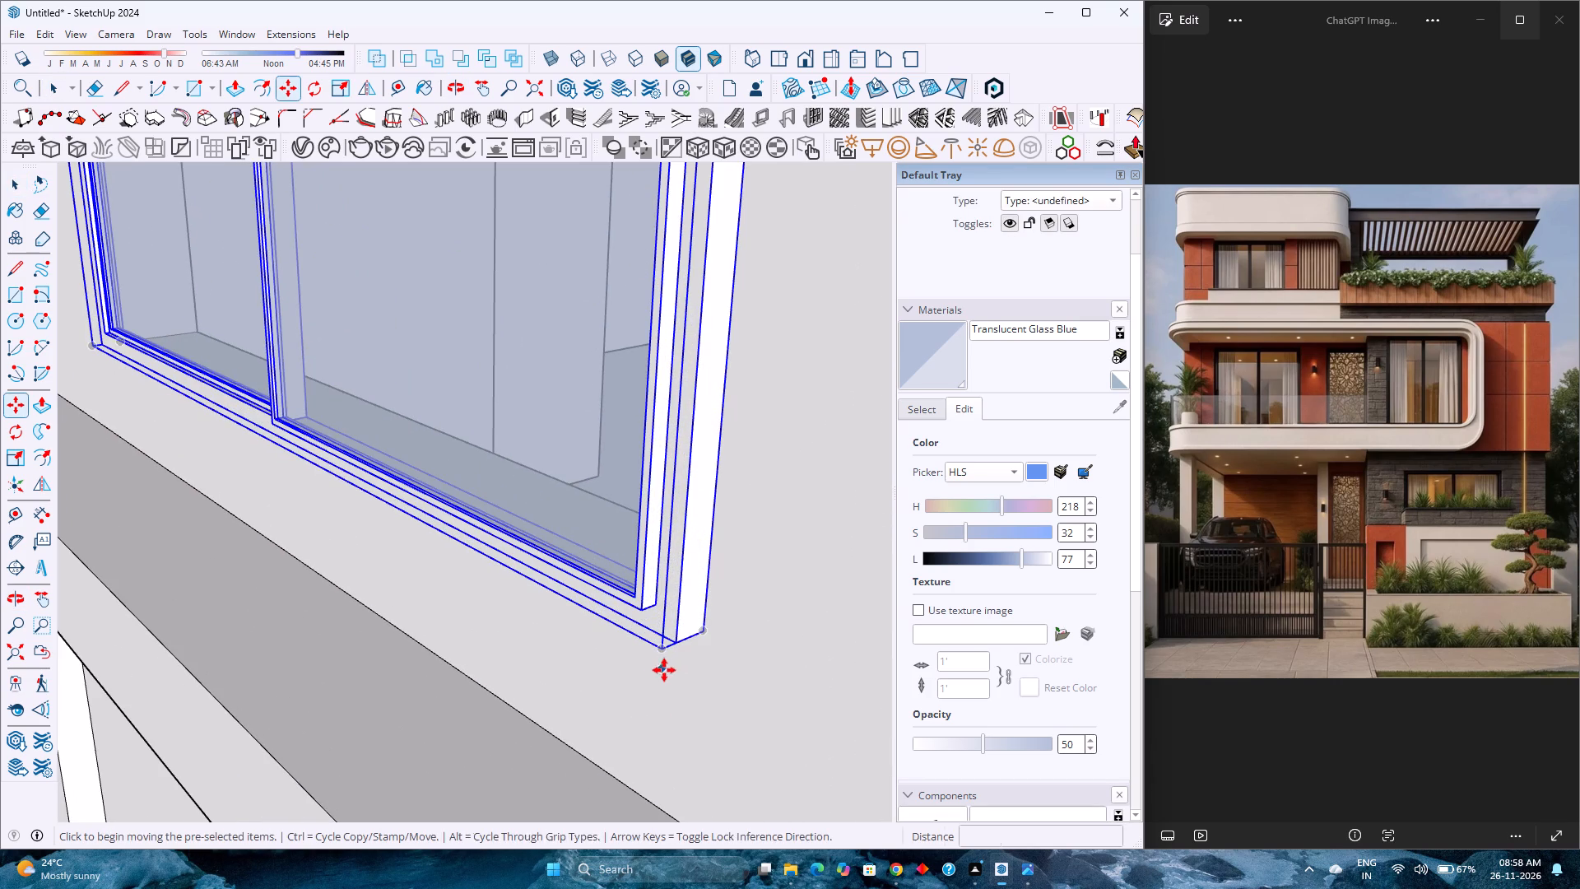
{"action": "scroll", "coordinate": [668, 670], "scroll_direction": "up", "scroll_amount": 4}
{"action": "left_click", "coordinate": [663, 640]}
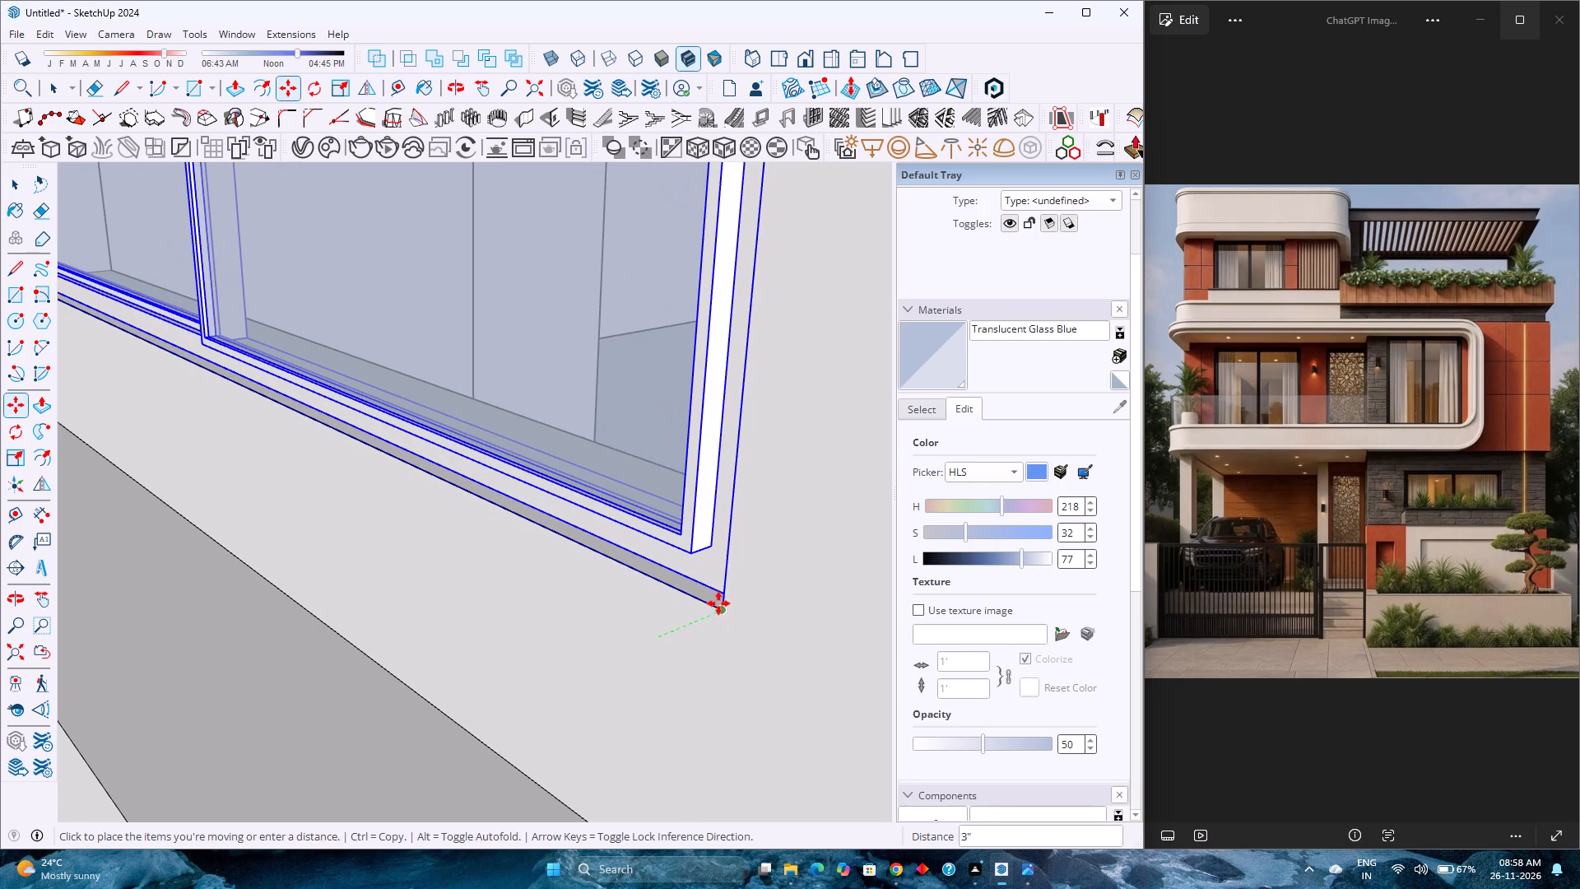
{"action": "left_click", "coordinate": [724, 603]}
{"action": "scroll", "coordinate": [648, 598], "scroll_direction": "up", "scroll_amount": 1}
{"action": "key", "text": "space"}
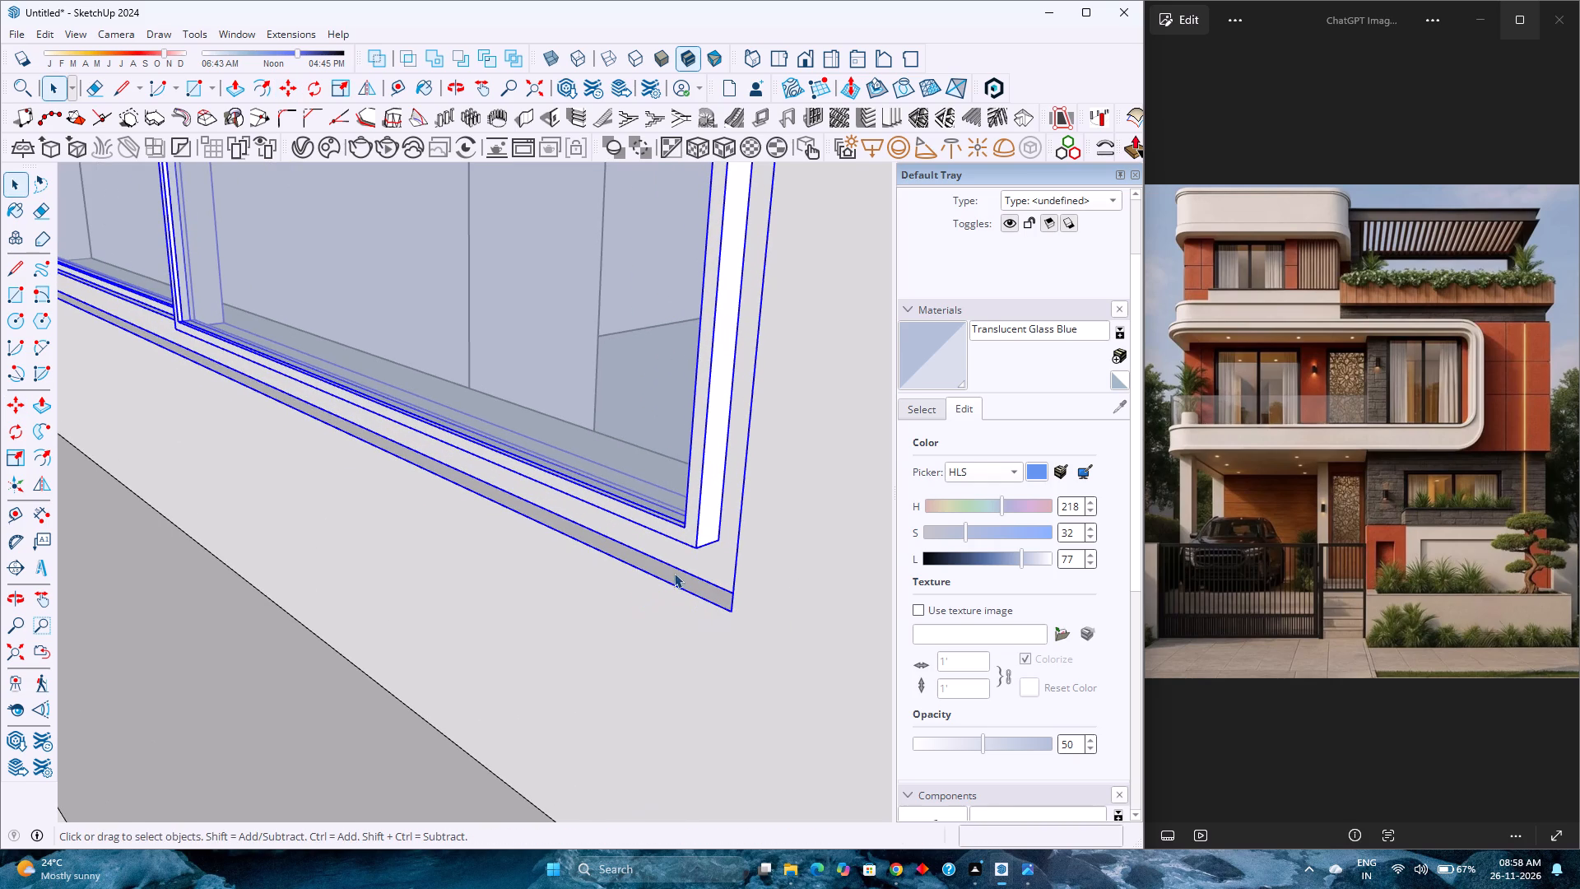
{"action": "key", "text": "Escape"}
Open the window group for editing and select the right pane component.
{"action": "double_click", "coordinate": [710, 518]}
{"action": "scroll", "coordinate": [709, 518], "scroll_direction": "up", "scroll_amount": 7}
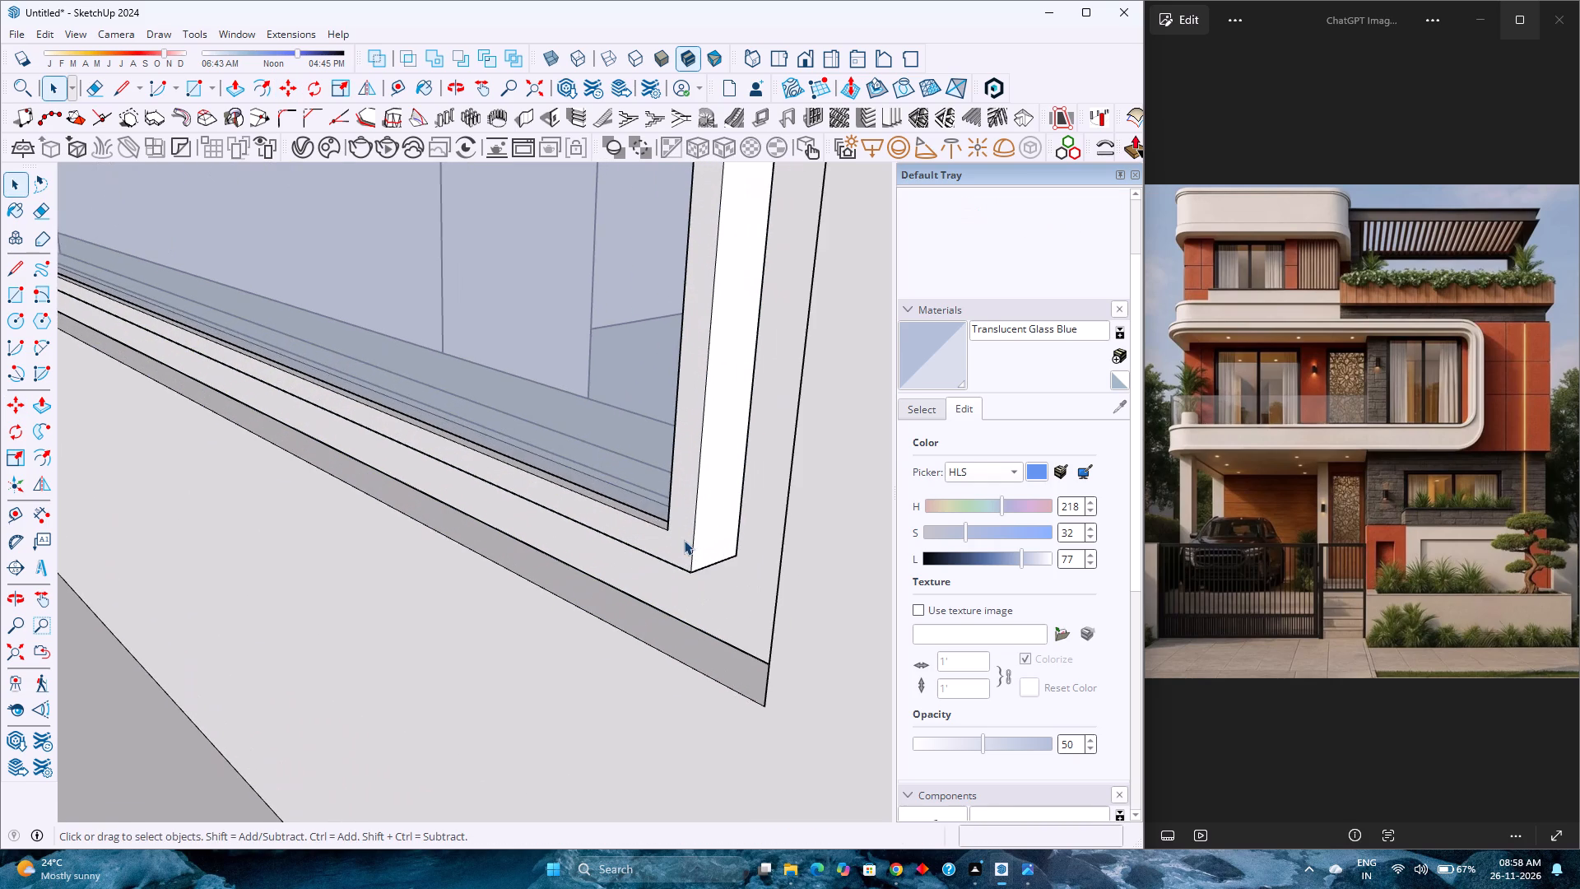
{"action": "left_click", "coordinate": [684, 540]}
{"action": "double_click", "coordinate": [707, 543]}
{"action": "left_click", "coordinate": [704, 544]}
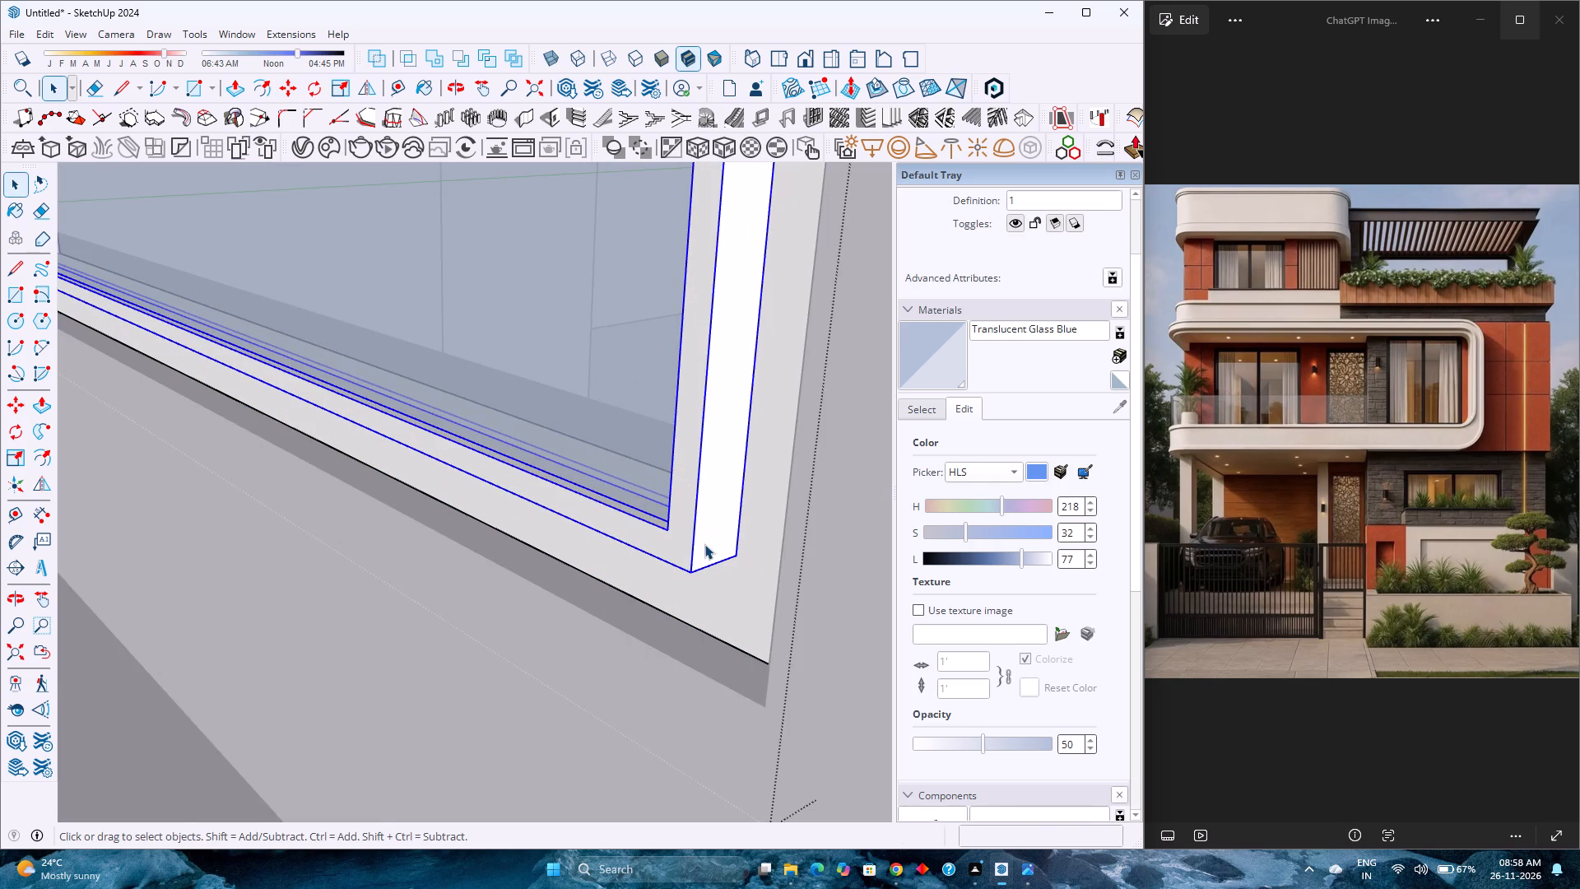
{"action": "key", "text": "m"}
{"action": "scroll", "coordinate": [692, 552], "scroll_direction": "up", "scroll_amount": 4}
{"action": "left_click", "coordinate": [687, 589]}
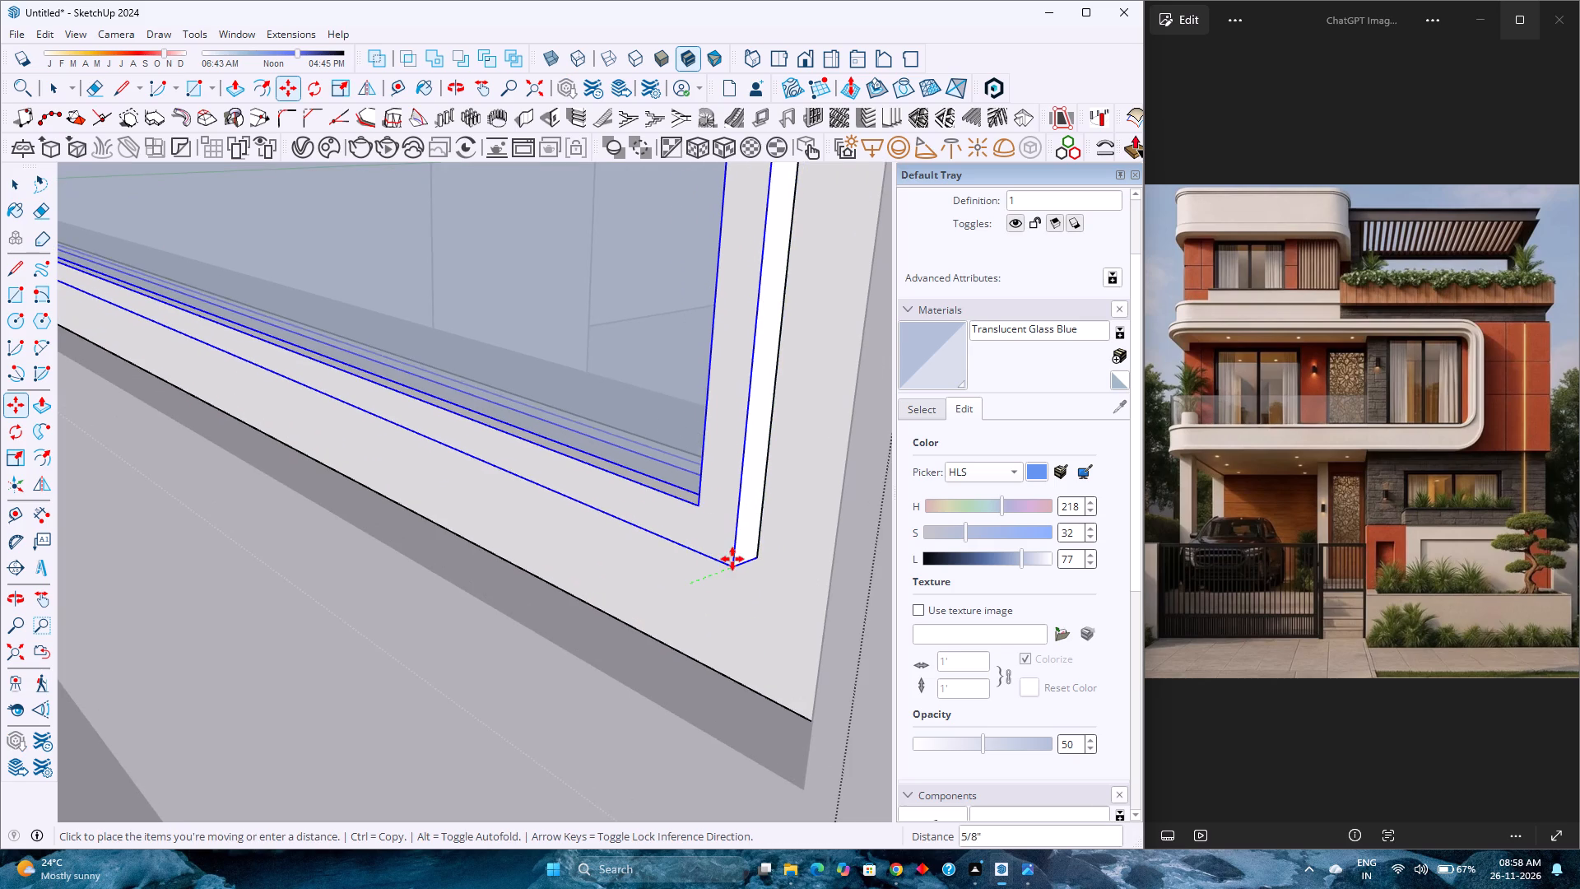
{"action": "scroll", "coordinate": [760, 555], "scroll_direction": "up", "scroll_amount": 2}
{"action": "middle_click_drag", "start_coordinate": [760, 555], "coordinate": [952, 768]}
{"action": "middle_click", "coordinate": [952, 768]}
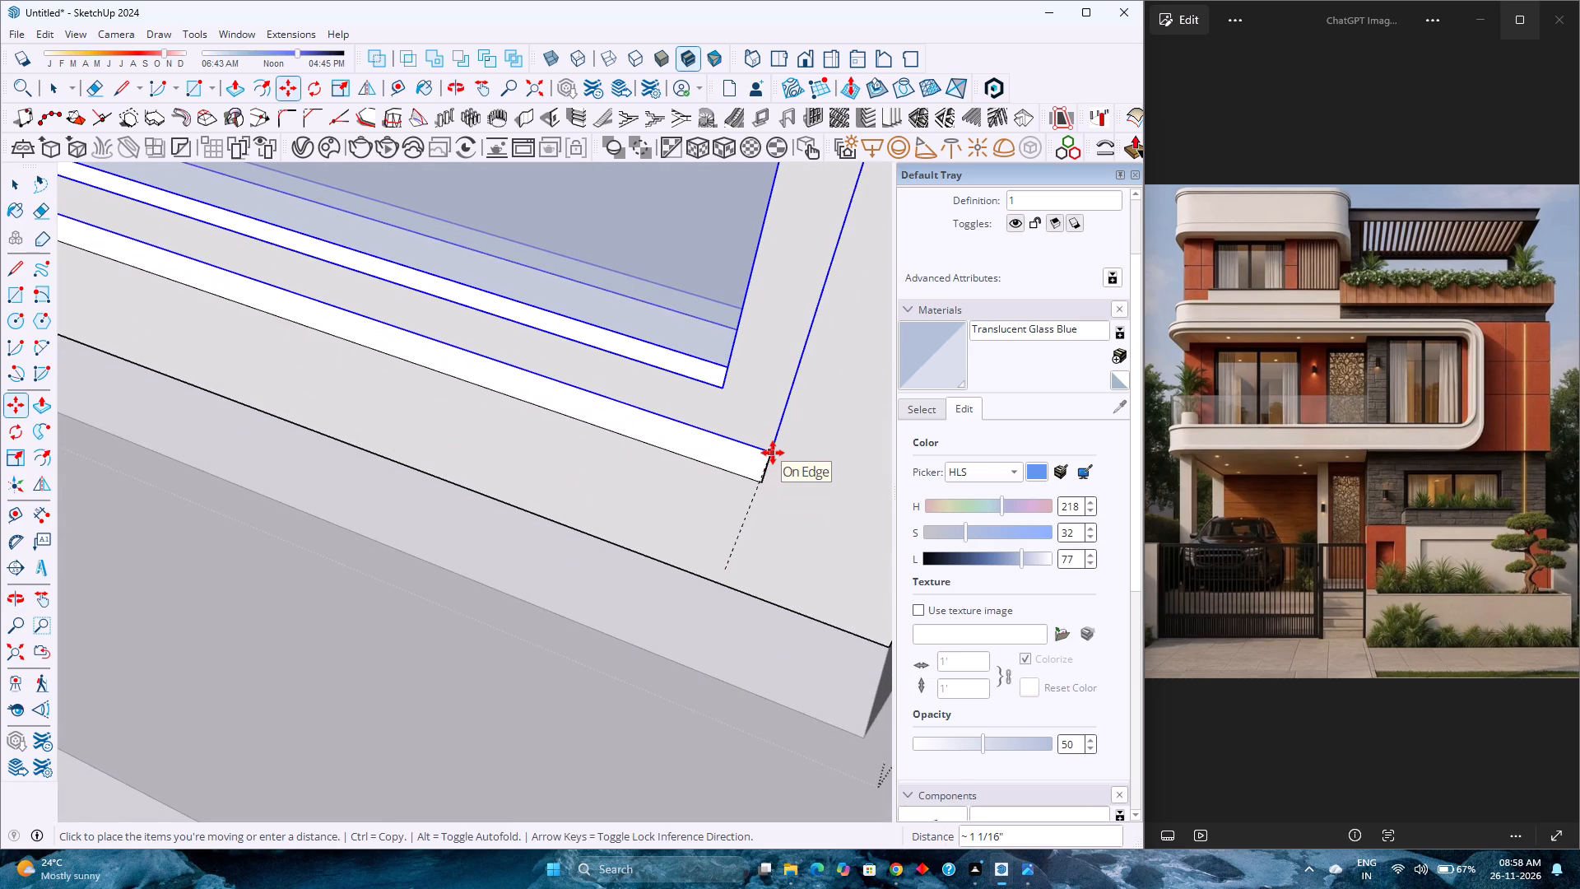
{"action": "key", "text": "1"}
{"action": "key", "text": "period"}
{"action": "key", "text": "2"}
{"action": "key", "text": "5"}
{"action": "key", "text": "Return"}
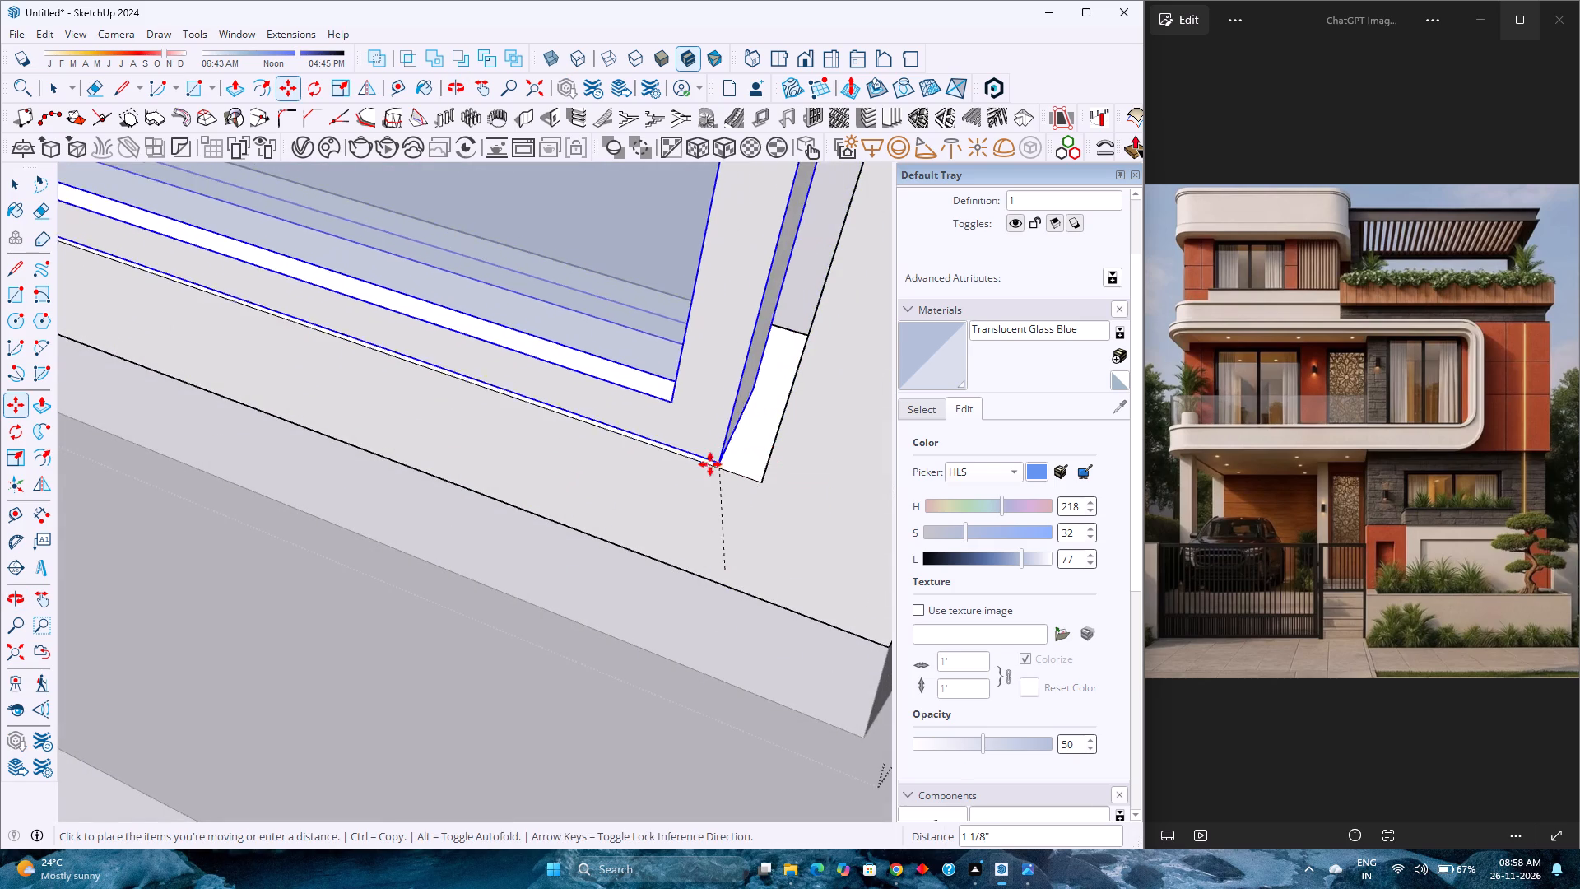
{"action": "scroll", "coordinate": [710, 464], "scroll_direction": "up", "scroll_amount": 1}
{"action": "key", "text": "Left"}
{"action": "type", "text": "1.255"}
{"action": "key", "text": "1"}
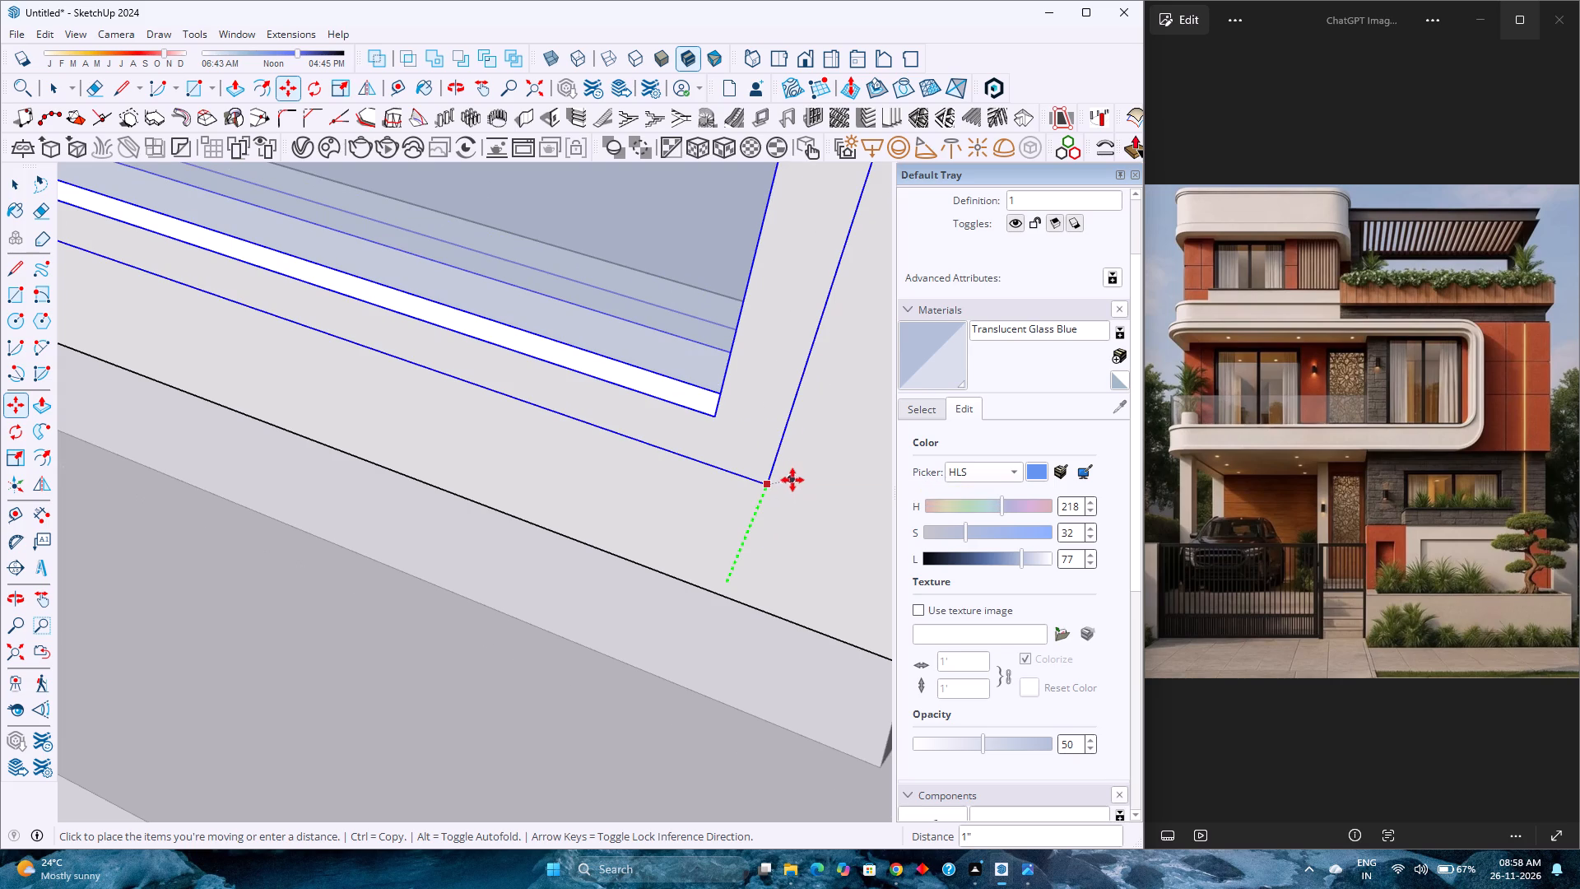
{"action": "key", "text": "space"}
Move the right pane component 1.25" back along the green axis into the window frame.
{"action": "key", "text": "m"}
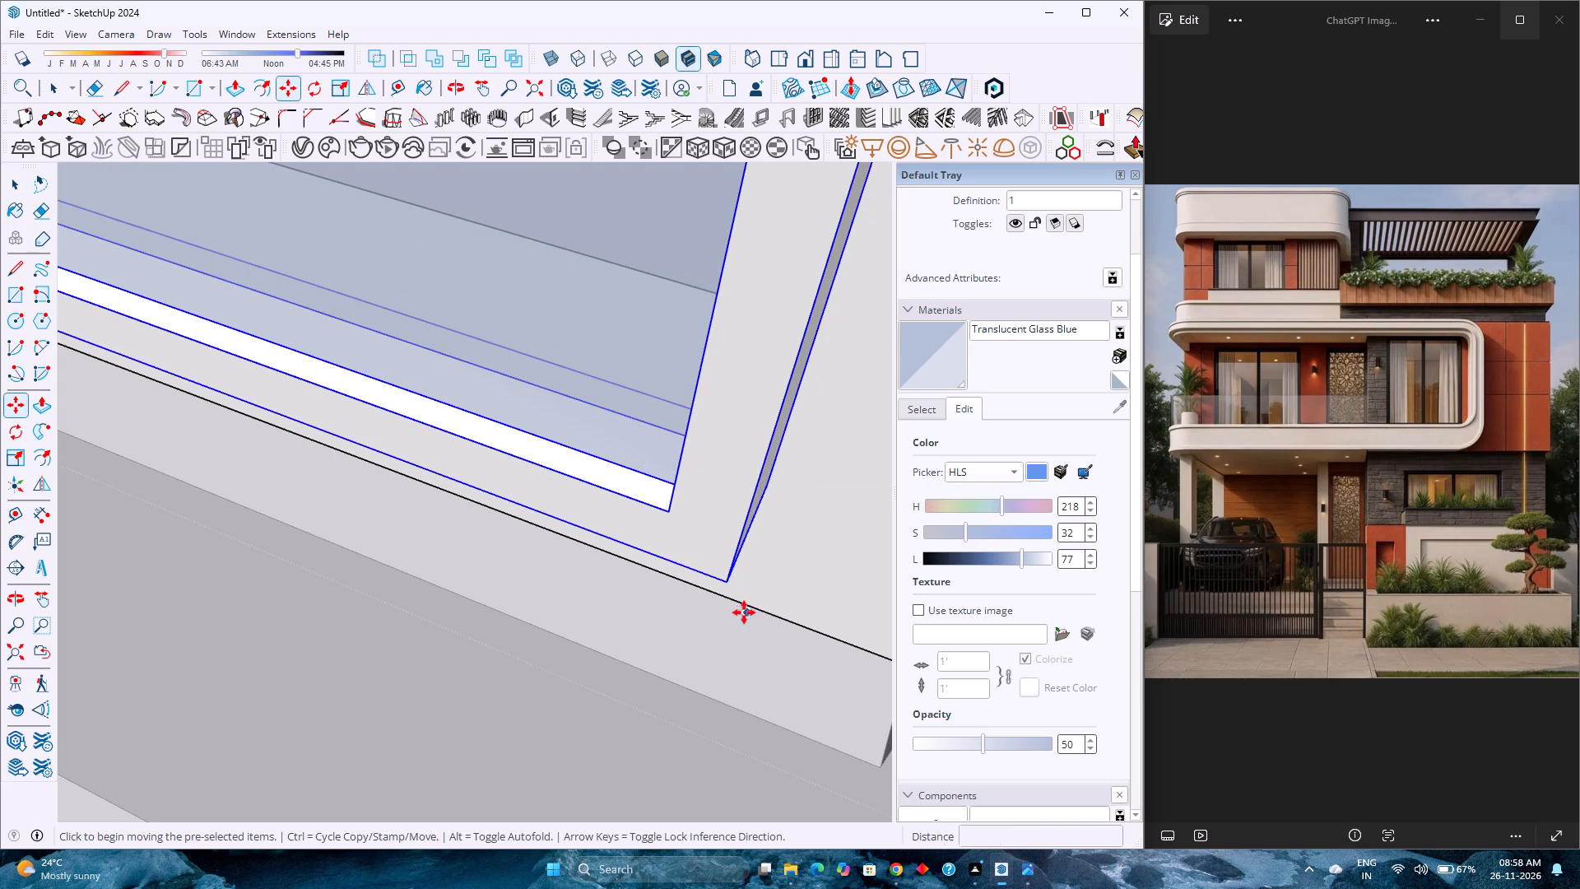
{"action": "left_click", "coordinate": [726, 583]}
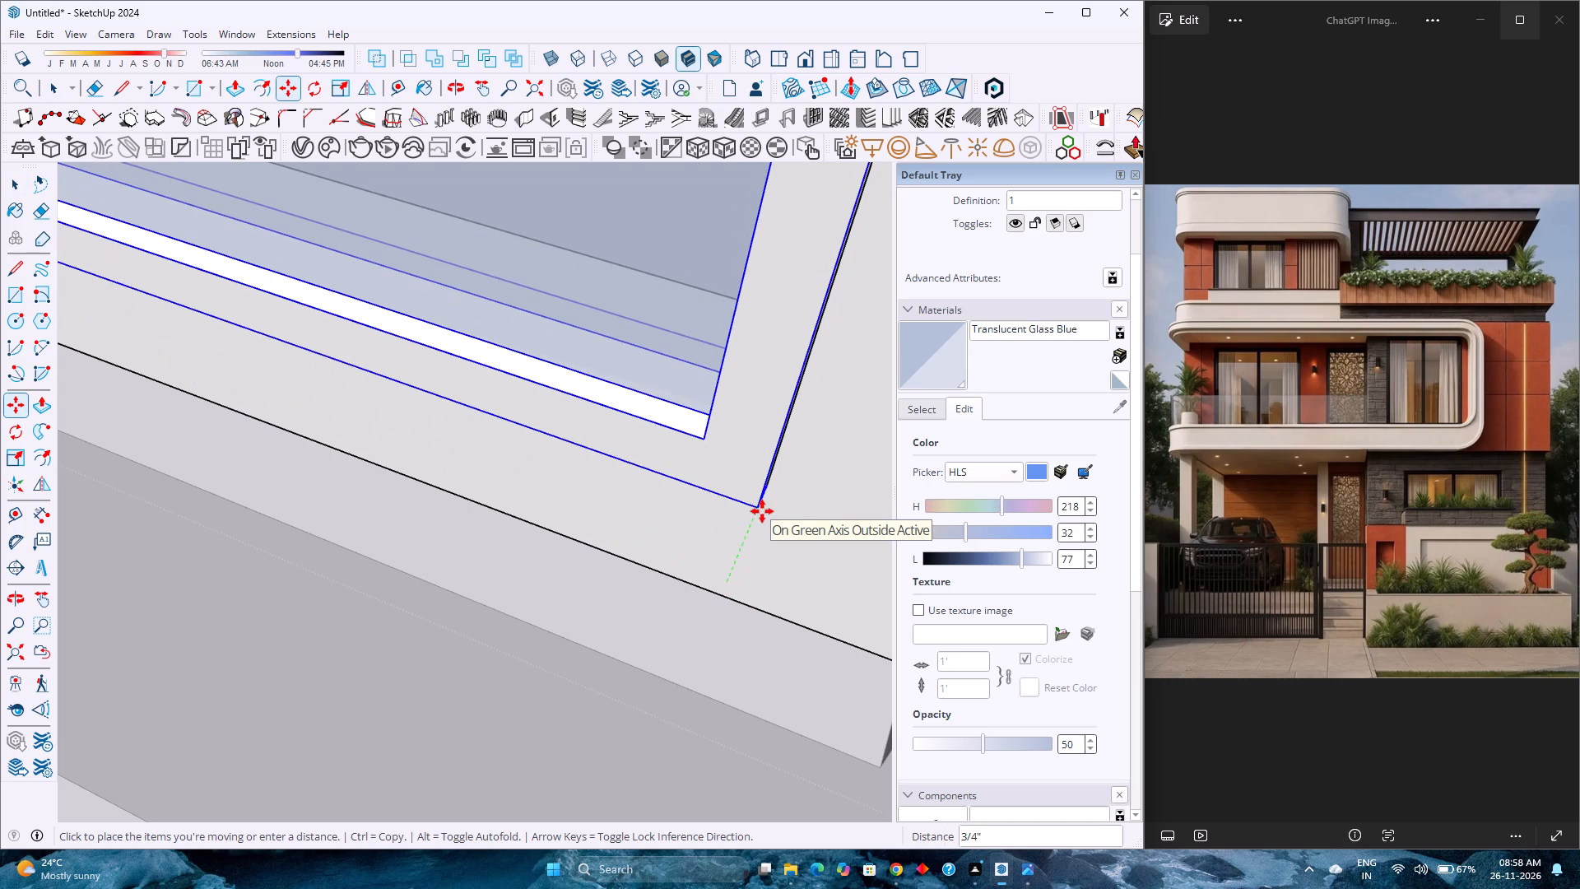
{"action": "type", "text": "1.25"}
{"action": "key", "text": "Return"}
{"action": "key", "text": "space"}
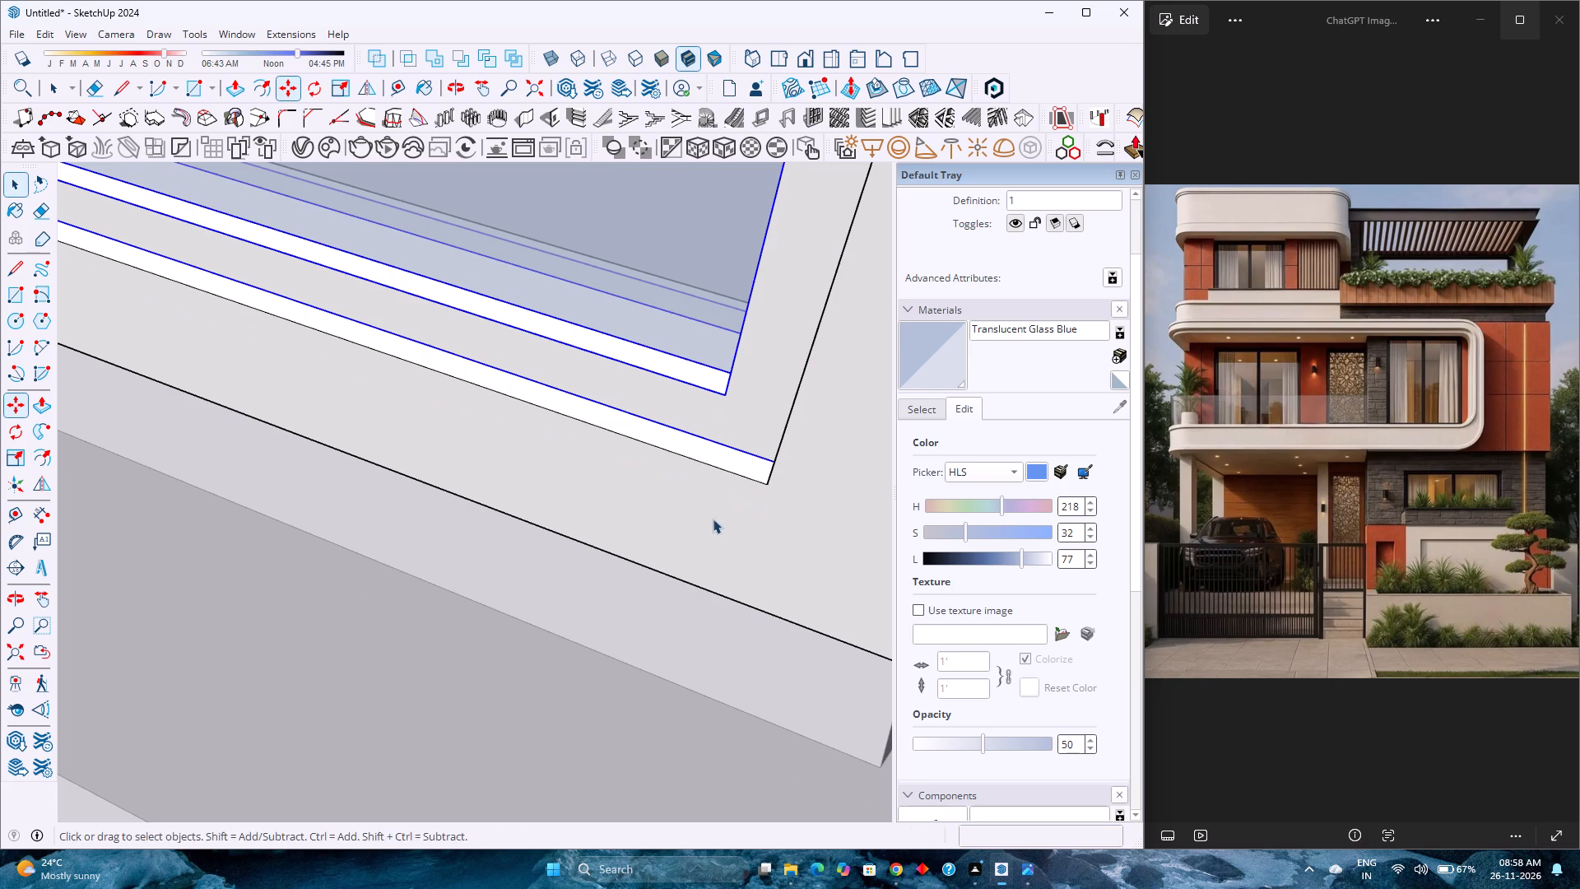
Inspect how the right pane sits at the lower corner of the window frame and close the window group.
{"action": "middle_click_drag", "start_coordinate": [707, 519], "coordinate": [1066, 644]}
{"action": "middle_click", "coordinate": [1066, 644]}
{"action": "scroll", "coordinate": [421, 350], "scroll_direction": "up", "scroll_amount": 1}
{"action": "middle_click_drag", "start_coordinate": [442, 344], "coordinate": [469, 538], "text": "shift"}
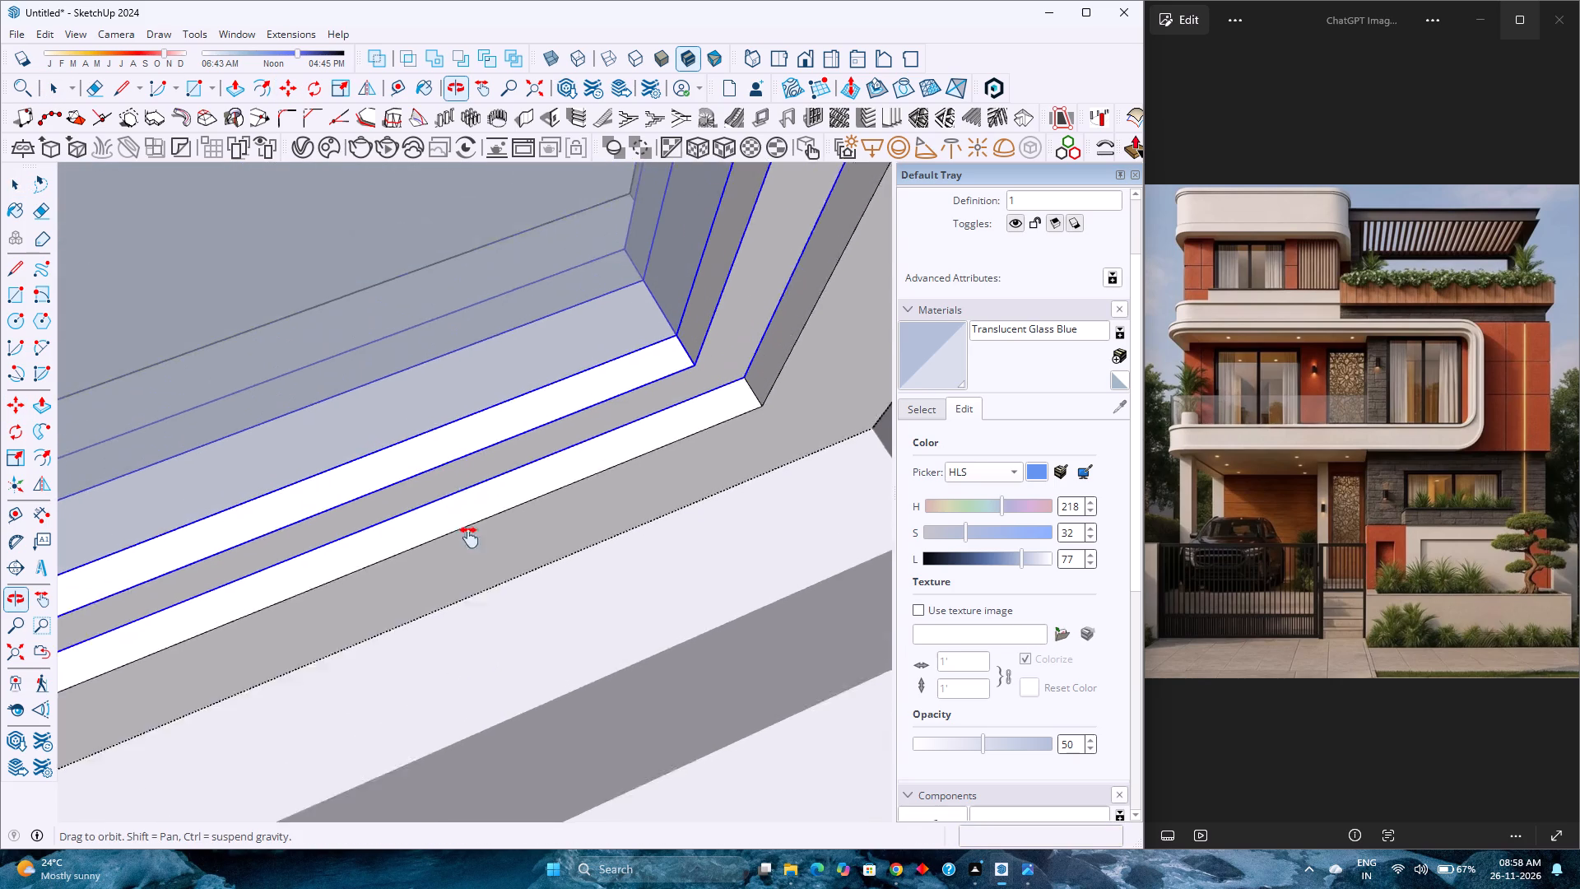
{"action": "middle_click_drag", "start_coordinate": [469, 538], "coordinate": [522, 547], "text": "shift"}
{"action": "scroll", "coordinate": [534, 538], "scroll_direction": "down", "scroll_amount": 17}
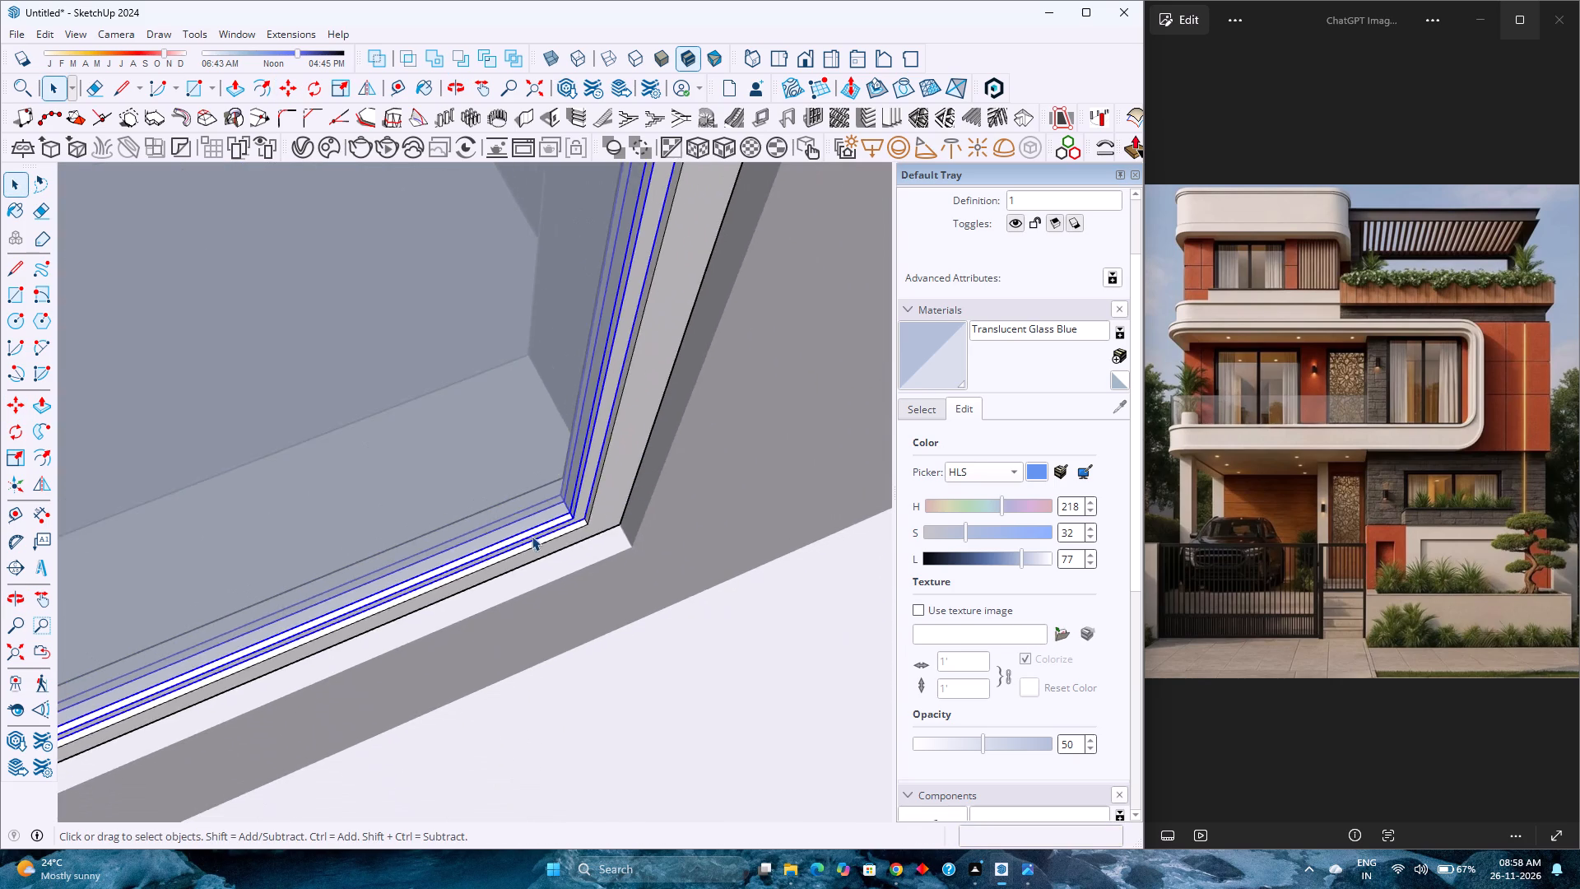
{"action": "scroll", "coordinate": [532, 536], "scroll_direction": "down", "scroll_amount": 20}
{"action": "key", "text": "Escape"}
Reopen the window group and move the right pane component another 0.25" back along the green axis into the frame.
{"action": "scroll", "coordinate": [304, 599], "scroll_direction": "up", "scroll_amount": 2}
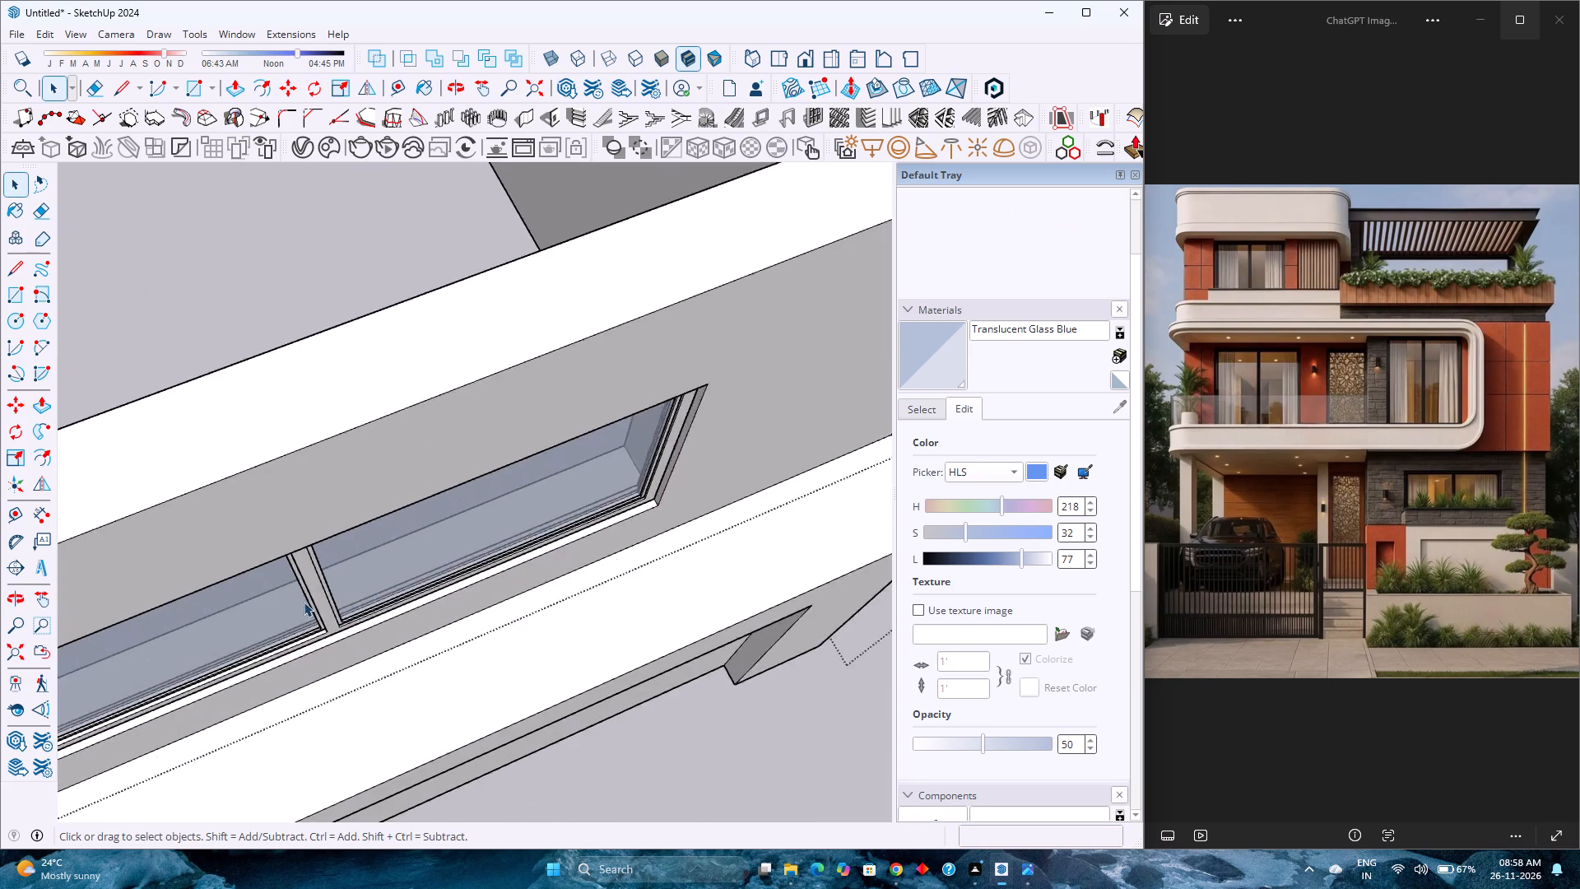
{"action": "scroll", "coordinate": [304, 602], "scroll_direction": "up", "scroll_amount": 18}
{"action": "middle_click_drag", "start_coordinate": [374, 575], "coordinate": [526, 524]}
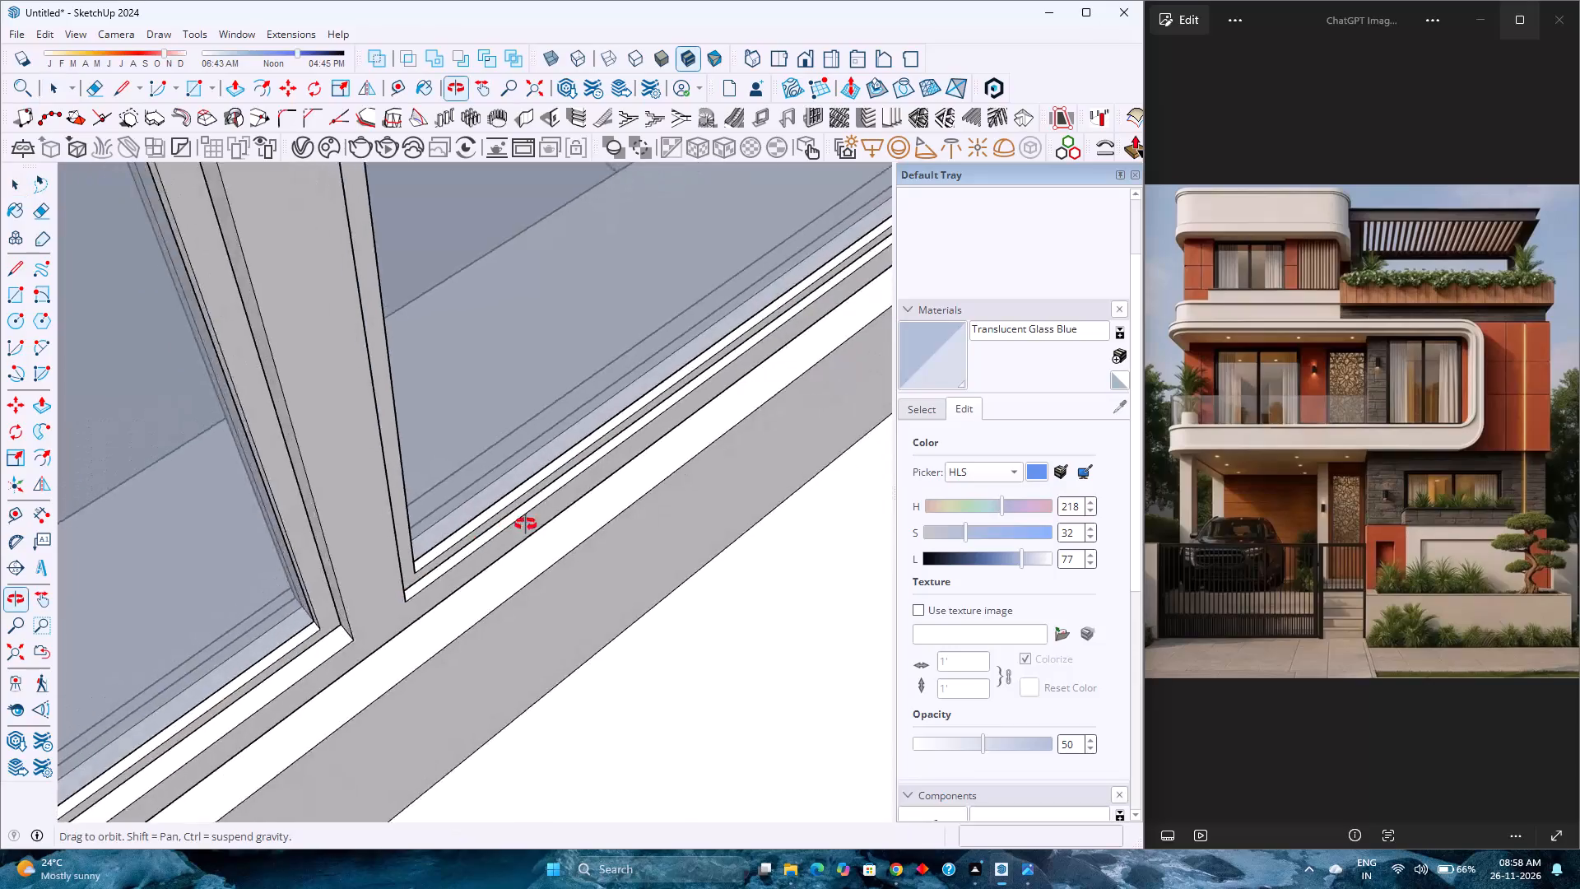
{"action": "middle_click_drag", "start_coordinate": [526, 524], "coordinate": [583, 495]}
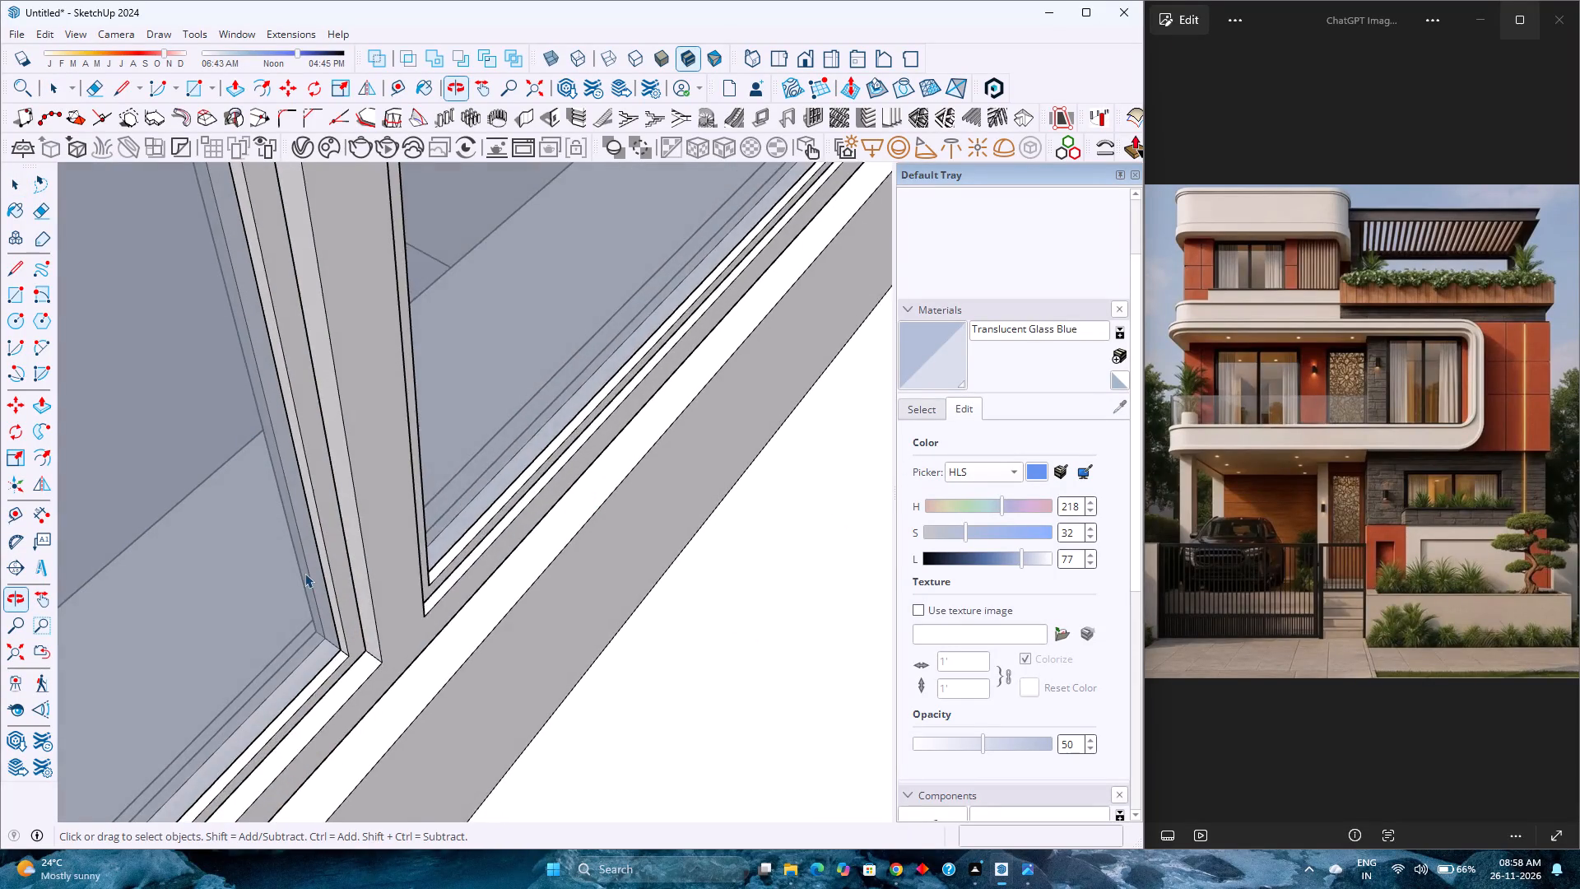
{"action": "scroll", "coordinate": [304, 573], "scroll_direction": "up", "scroll_amount": 4}
{"action": "double_click", "coordinate": [485, 598]}
{"action": "scroll", "coordinate": [482, 597], "scroll_direction": "up", "scroll_amount": 4}
{"action": "left_click", "coordinate": [482, 590]}
{"action": "scroll", "coordinate": [482, 590], "scroll_direction": "up", "scroll_amount": 3}
{"action": "middle_click_drag", "start_coordinate": [482, 590], "coordinate": [481, 590]}
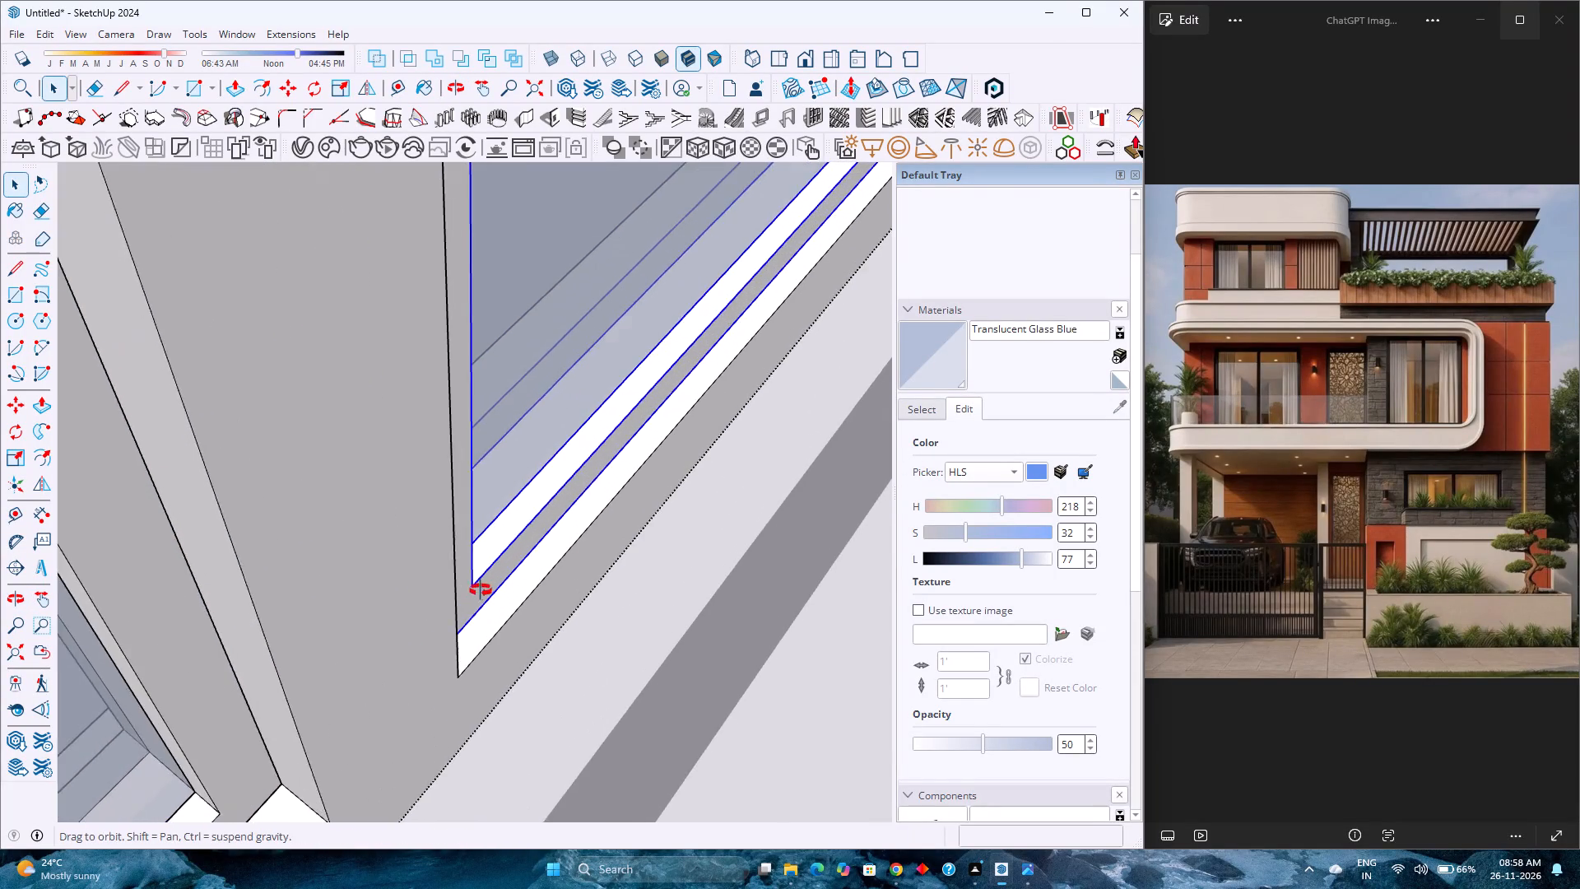
{"action": "middle_click_drag", "start_coordinate": [481, 590], "coordinate": [0, 645]}
{"action": "middle_click", "coordinate": [0, 645]}
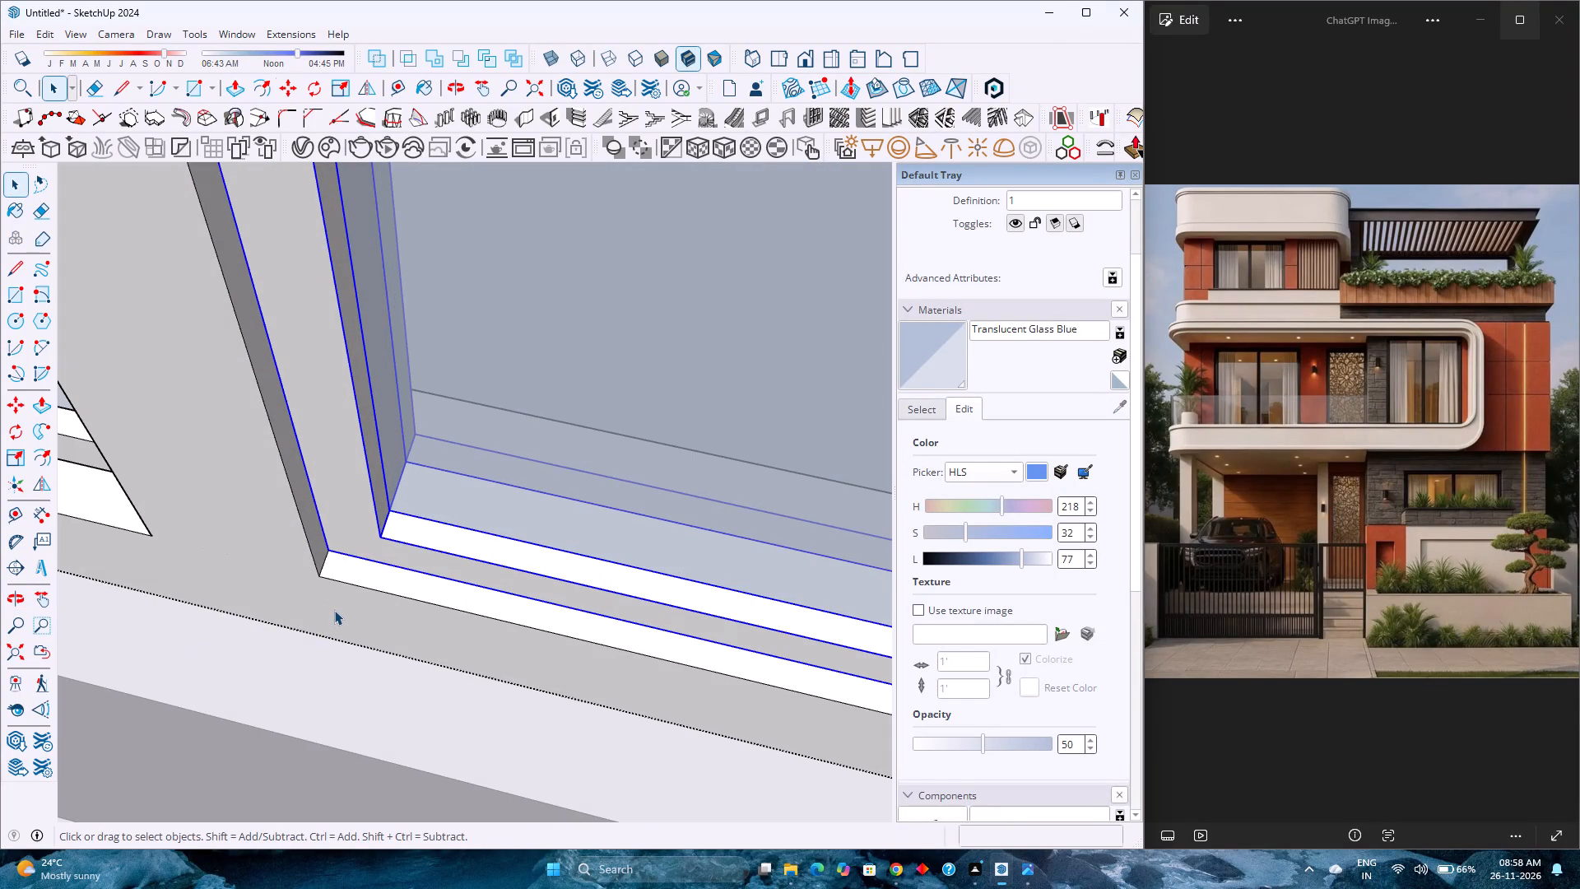
{"action": "key", "text": "m"}
{"action": "left_click", "coordinate": [330, 555]}
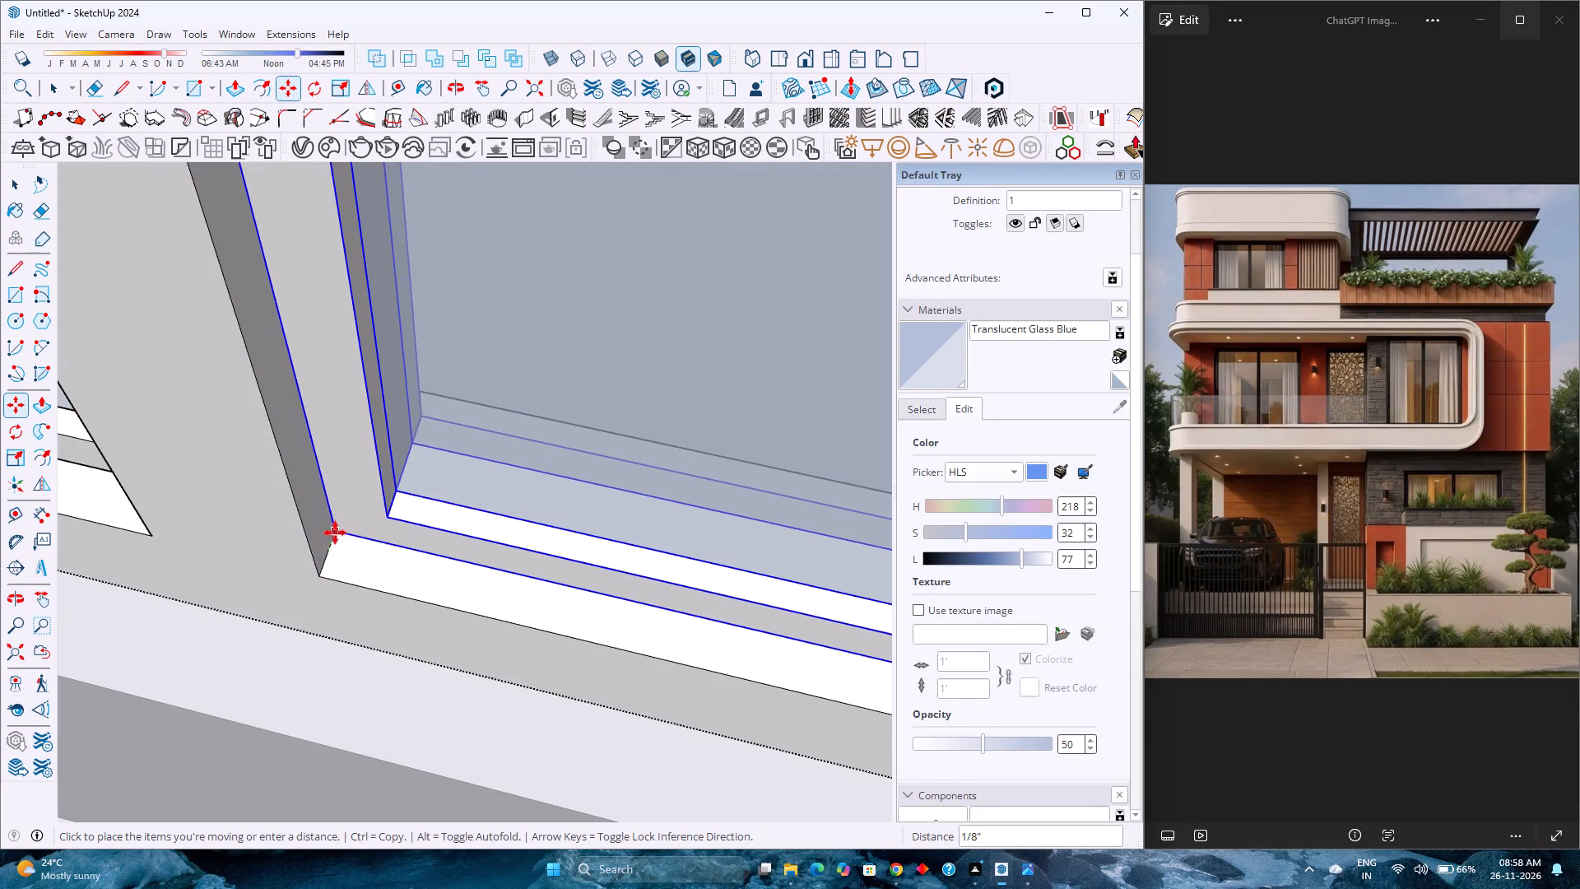
{"action": "type", "text": "0.25"}
{"action": "key", "text": "Return"}
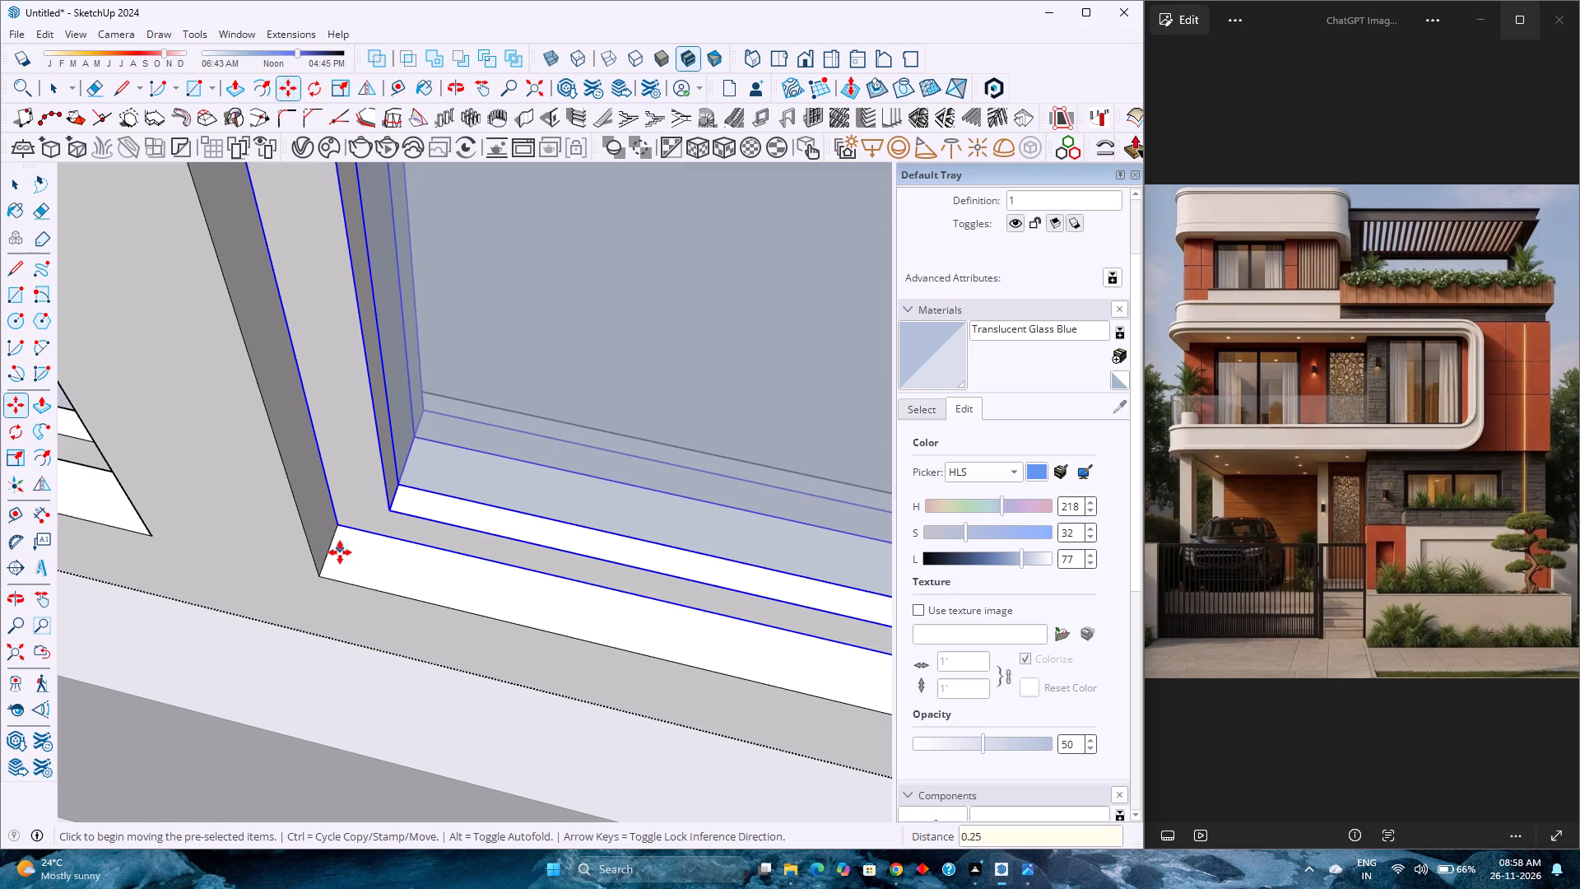
{"action": "scroll", "coordinate": [340, 552], "scroll_direction": "down", "scroll_amount": 5}
{"action": "key", "text": "space"}
{"action": "scroll", "coordinate": [342, 554], "scroll_direction": "down", "scroll_amount": 6}
{"action": "key", "text": "Escape"}
Examine the two-pane window in its wall opening and the ledge beneath it from several angles and distances.
{"action": "scroll", "coordinate": [342, 554], "scroll_direction": "down", "scroll_amount": 15}
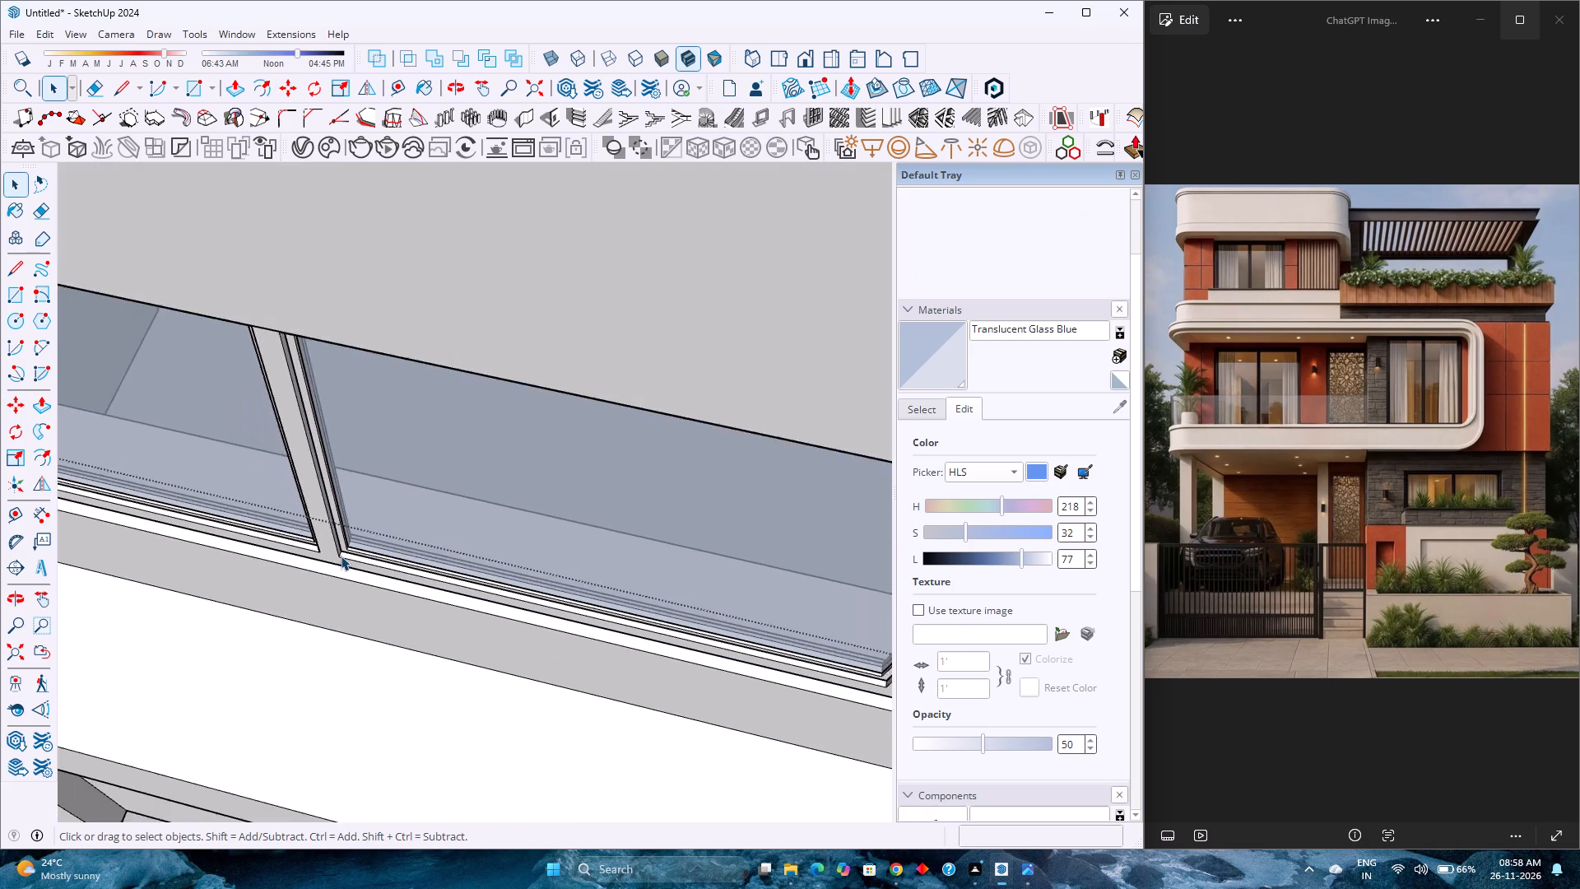
{"action": "scroll", "coordinate": [341, 556], "scroll_direction": "down", "scroll_amount": 9}
{"action": "middle_click_drag", "start_coordinate": [340, 608], "coordinate": [527, 424]}
{"action": "scroll", "coordinate": [557, 423], "scroll_direction": "down", "scroll_amount": 8}
{"action": "middle_click_drag", "start_coordinate": [444, 589], "coordinate": [499, 560], "text": "shift"}
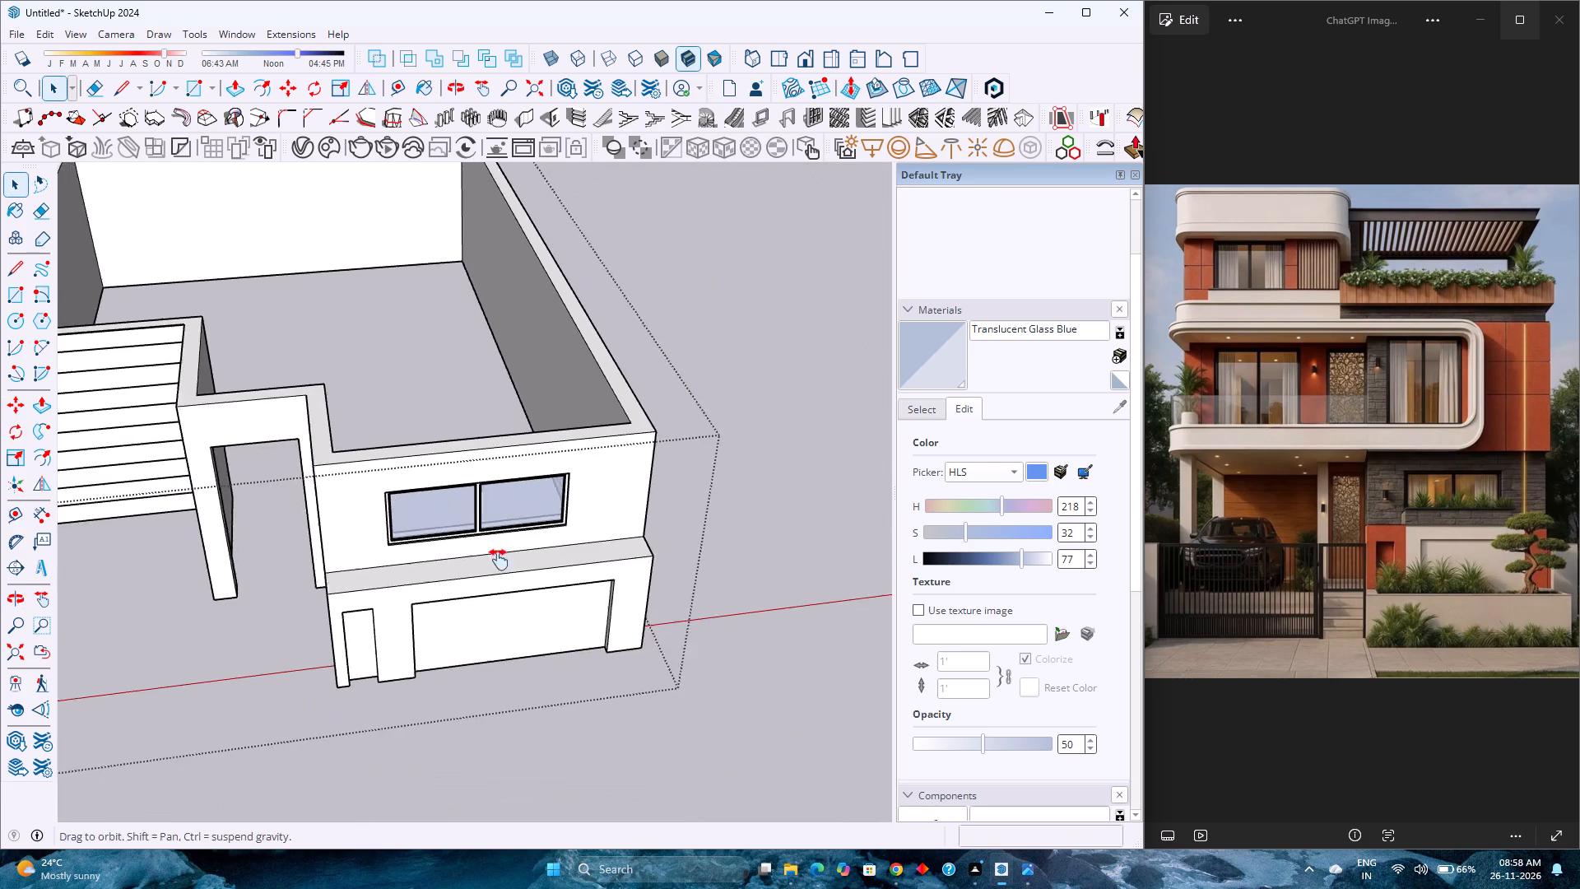
{"action": "middle_click_drag", "start_coordinate": [499, 560], "coordinate": [558, 547], "text": "shift"}
{"action": "middle_click", "coordinate": [558, 547], "text": "shift"}
{"action": "middle_click_drag", "start_coordinate": [514, 570], "coordinate": [503, 546]}
{"action": "scroll", "coordinate": [504, 552], "scroll_direction": "up", "scroll_amount": 3}
{"action": "middle_click_drag", "start_coordinate": [511, 528], "coordinate": [400, 278]}
{"action": "scroll", "coordinate": [645, 448], "scroll_direction": "up", "scroll_amount": 4}
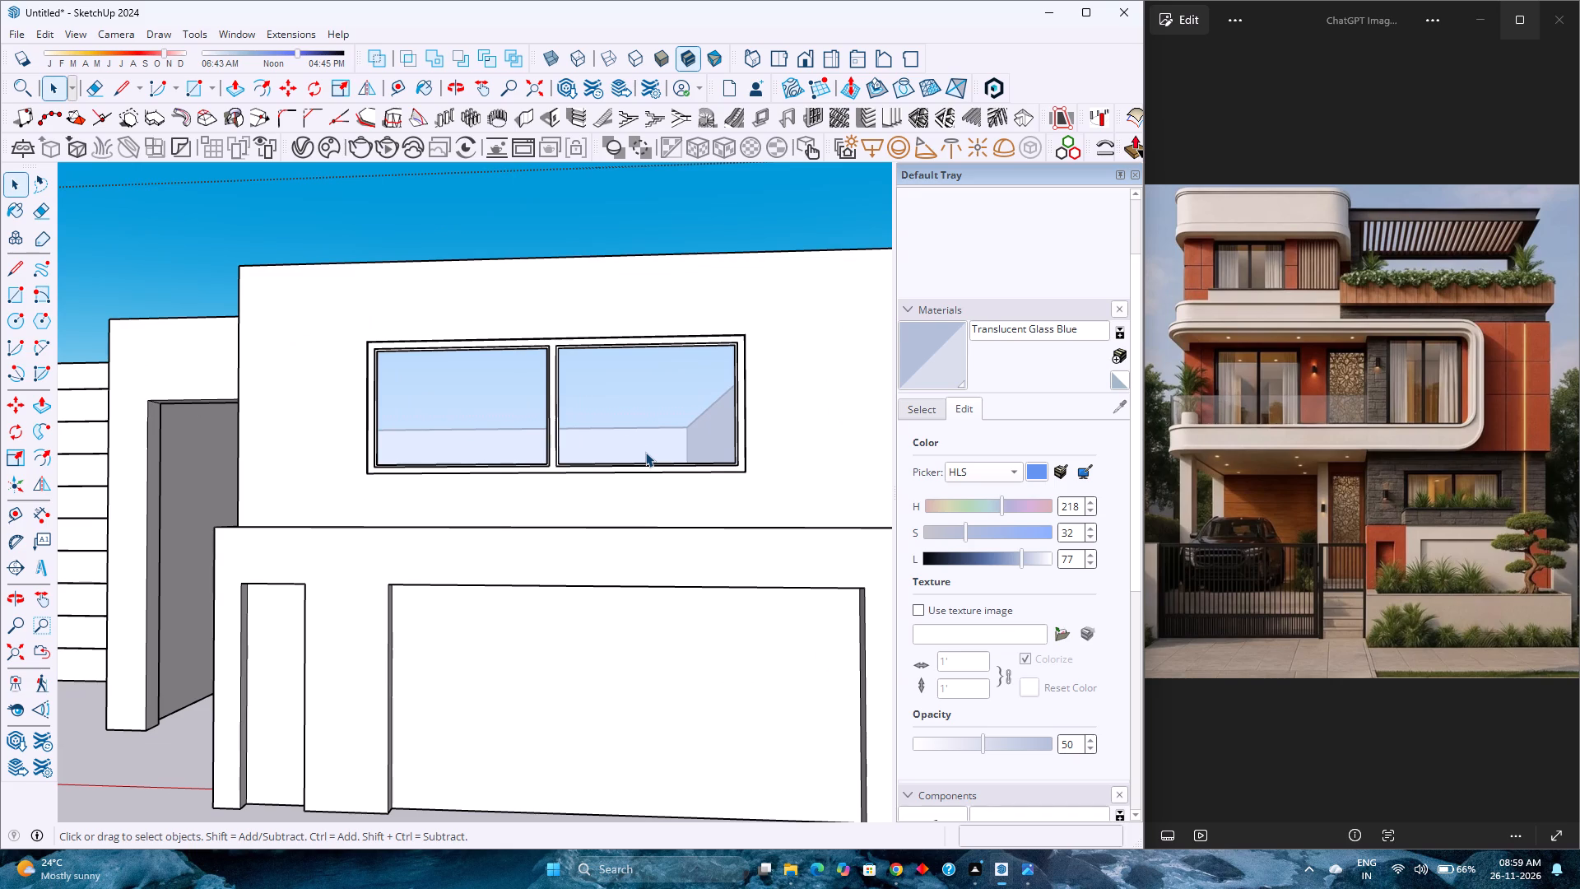
{"action": "scroll", "coordinate": [472, 333], "scroll_direction": "down", "scroll_amount": 5}
{"action": "scroll", "coordinate": [475, 334], "scroll_direction": "up", "scroll_amount": 3}
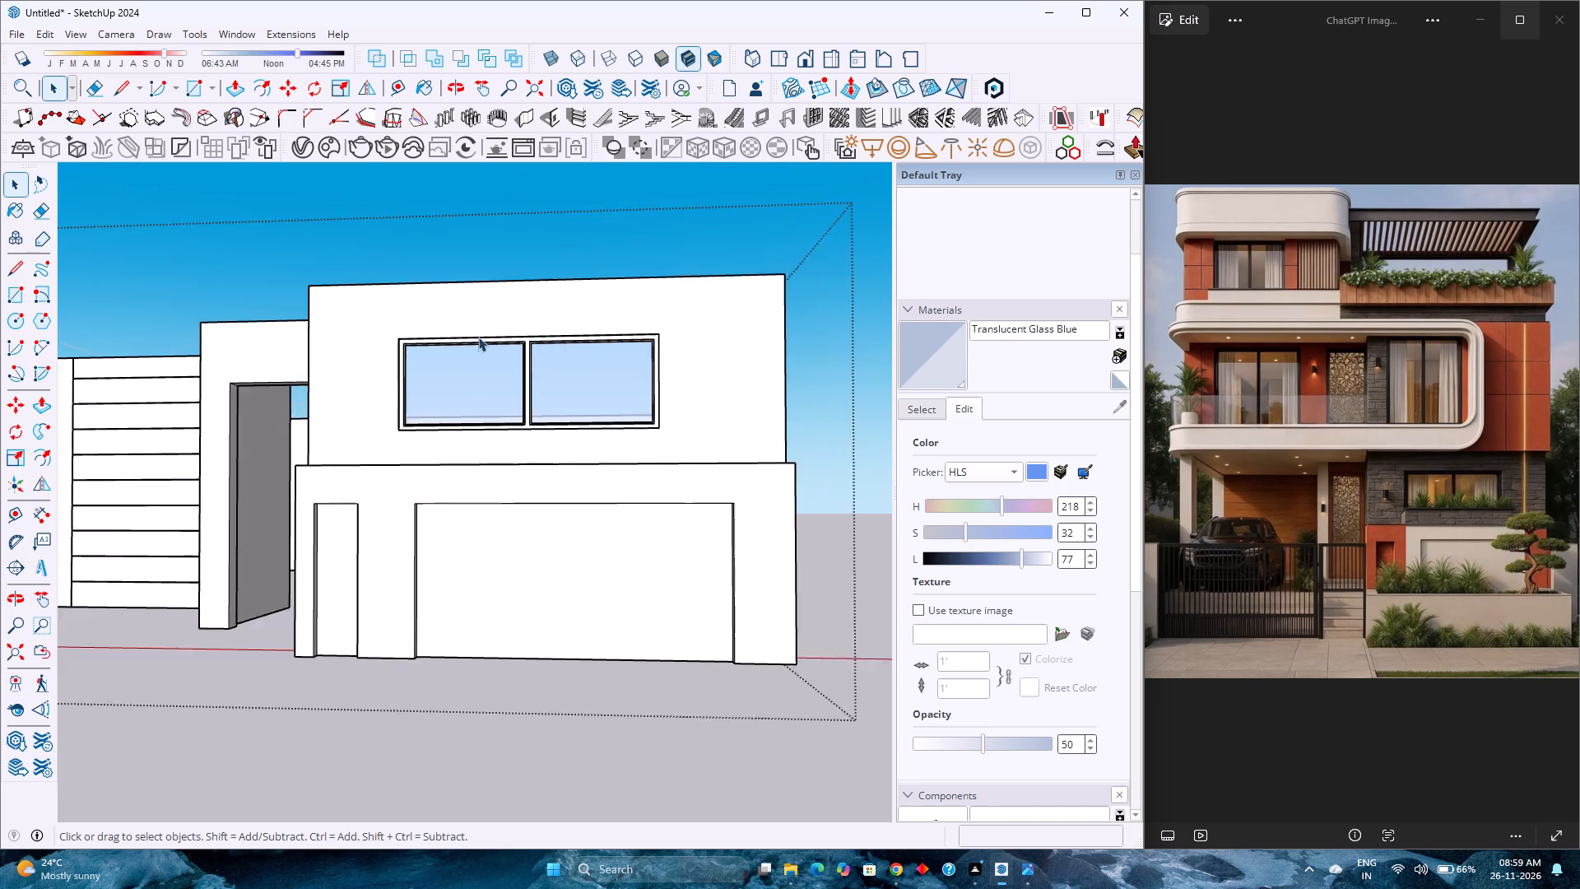
{"action": "scroll", "coordinate": [473, 363], "scroll_direction": "up", "scroll_amount": 5}
{"action": "scroll", "coordinate": [562, 633], "scroll_direction": "up", "scroll_amount": 1}
{"action": "scroll", "coordinate": [636, 483], "scroll_direction": "up", "scroll_amount": 5}
{"action": "scroll", "coordinate": [514, 477], "scroll_direction": "down", "scroll_amount": 7}
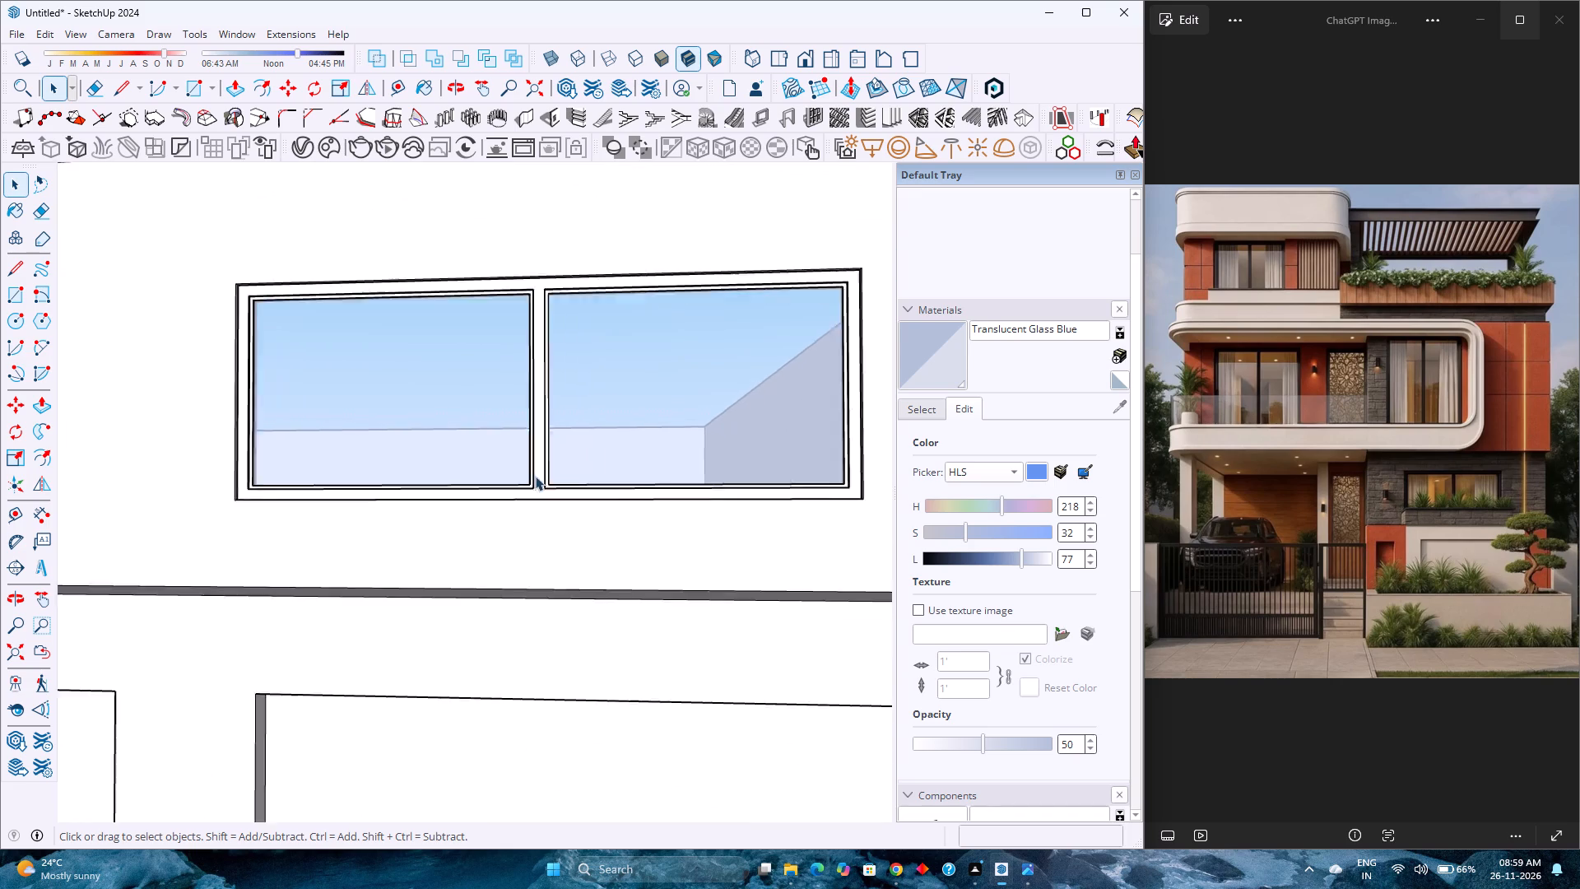
{"action": "scroll", "coordinate": [535, 476], "scroll_direction": "down", "scroll_amount": 17}
{"action": "middle_click_drag", "start_coordinate": [548, 468], "coordinate": [512, 618]}
{"action": "middle_click_drag", "start_coordinate": [500, 618], "coordinate": [512, 618]}
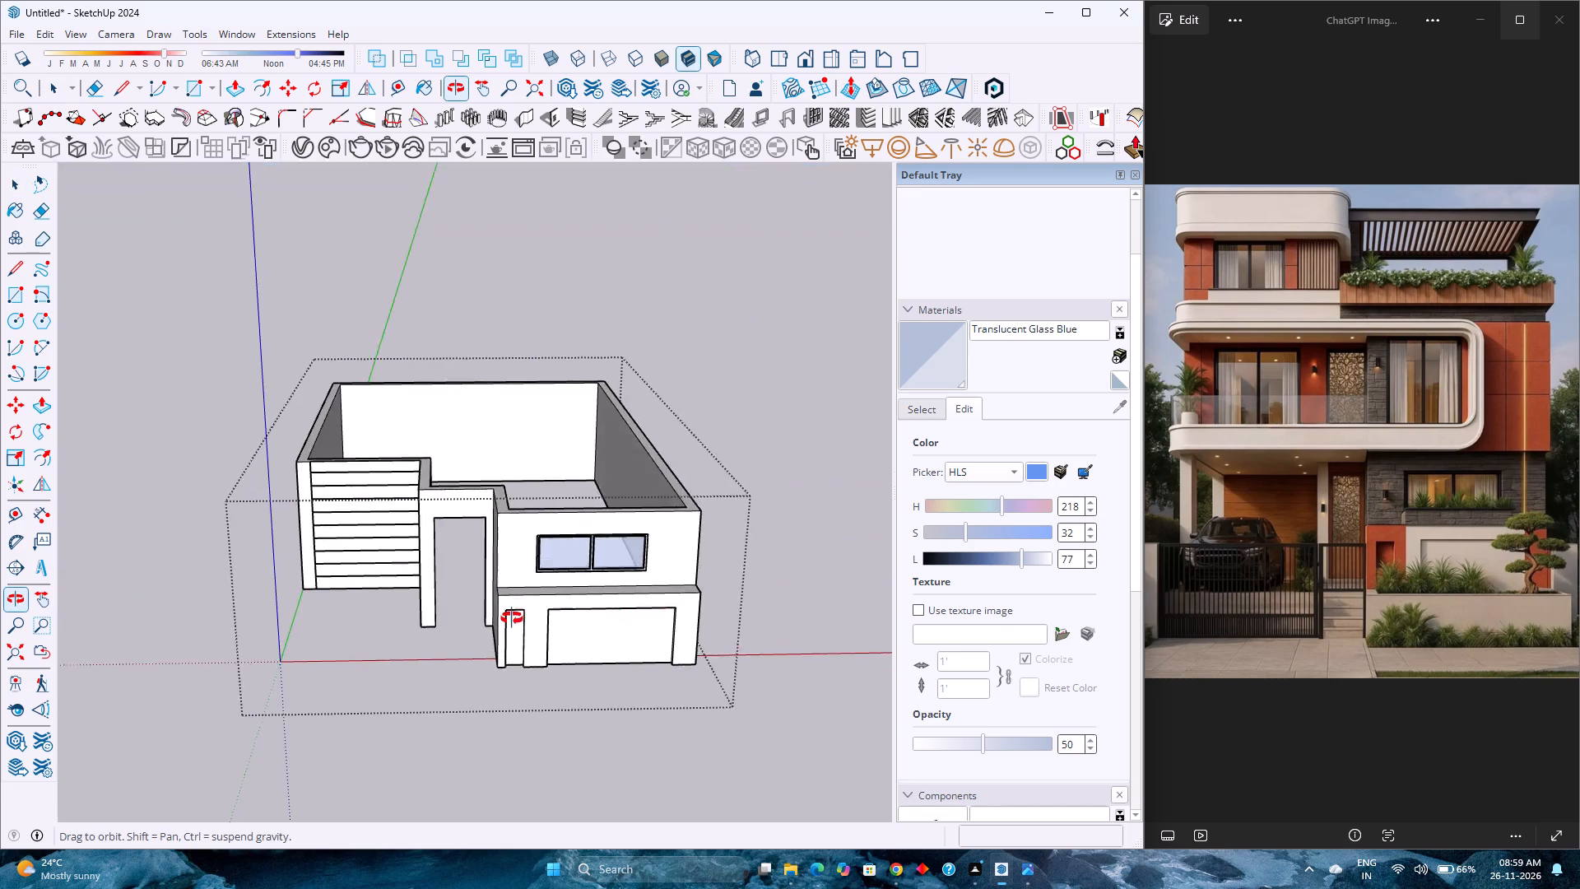
{"action": "middle_click_drag", "start_coordinate": [512, 618], "coordinate": [434, 603]}
{"action": "middle_click_drag", "start_coordinate": [434, 603], "coordinate": [546, 574]}
{"action": "scroll", "coordinate": [554, 565], "scroll_direction": "up", "scroll_amount": 6}
{"action": "middle_click_drag", "start_coordinate": [551, 563], "coordinate": [552, 668]}
{"action": "middle_click", "coordinate": [552, 669]}
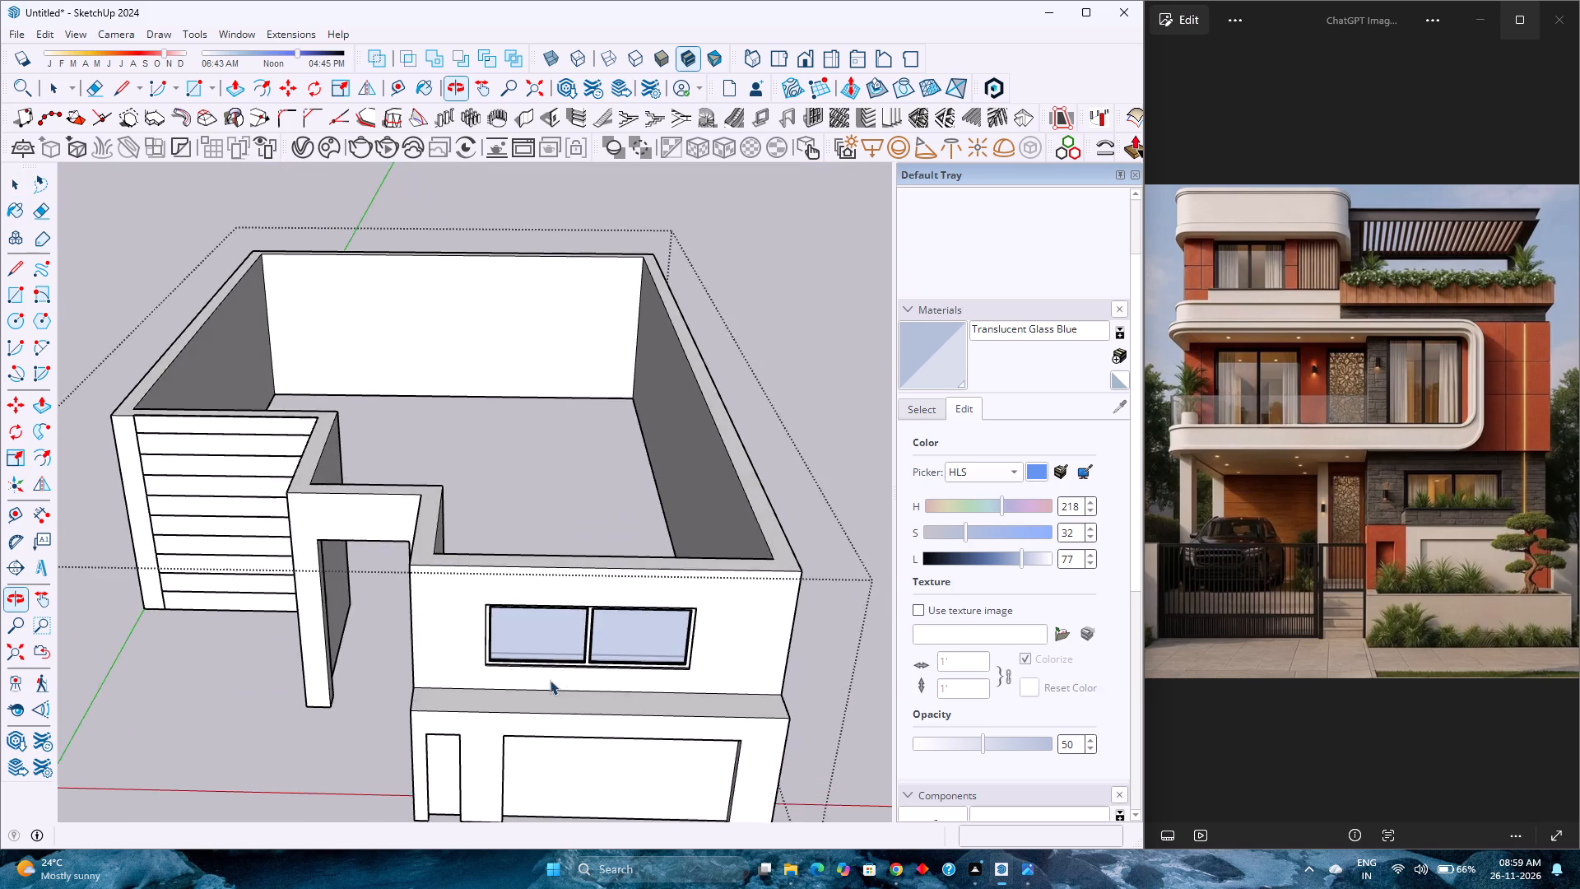
{"action": "scroll", "coordinate": [563, 666], "scroll_direction": "up", "scroll_amount": 5}
{"action": "scroll", "coordinate": [561, 659], "scroll_direction": "up", "scroll_amount": 3, "text": "shift"}
{"action": "middle_click_drag", "start_coordinate": [554, 657], "coordinate": [522, 515], "text": "shift"}
{"action": "middle_click_drag", "start_coordinate": [508, 522], "coordinate": [545, 635]}
{"action": "middle_click", "coordinate": [545, 635]}
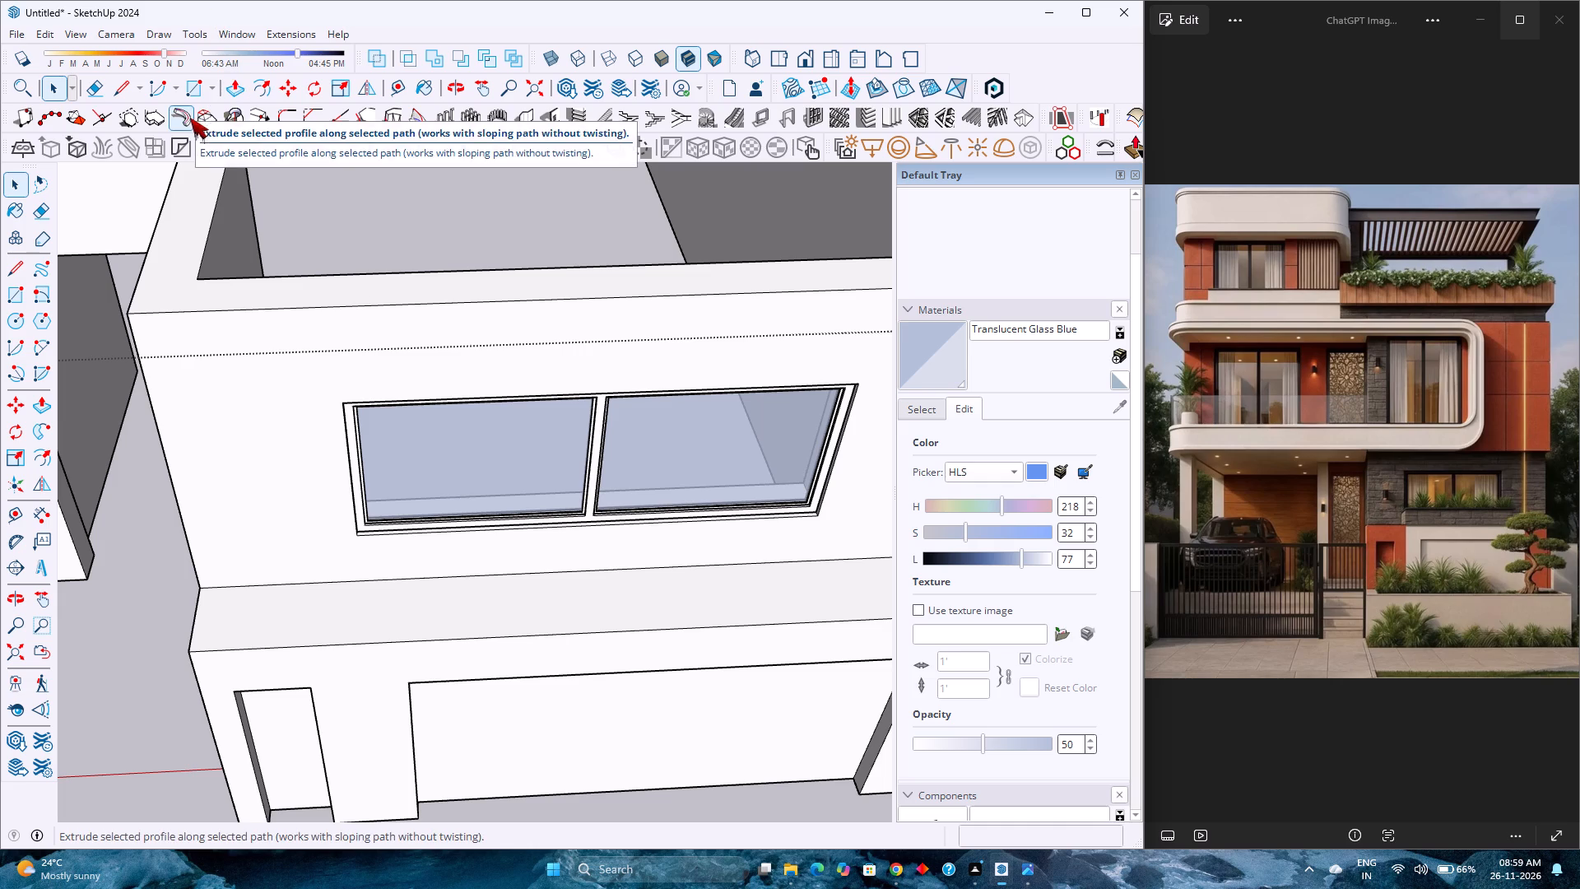
Place guides across the ledge at the window's left and right edges, 2' 6" from the ledge's left end and 7' apart.
{"action": "left_click", "coordinate": [389, 87]}
{"action": "left_click", "coordinate": [195, 621]}
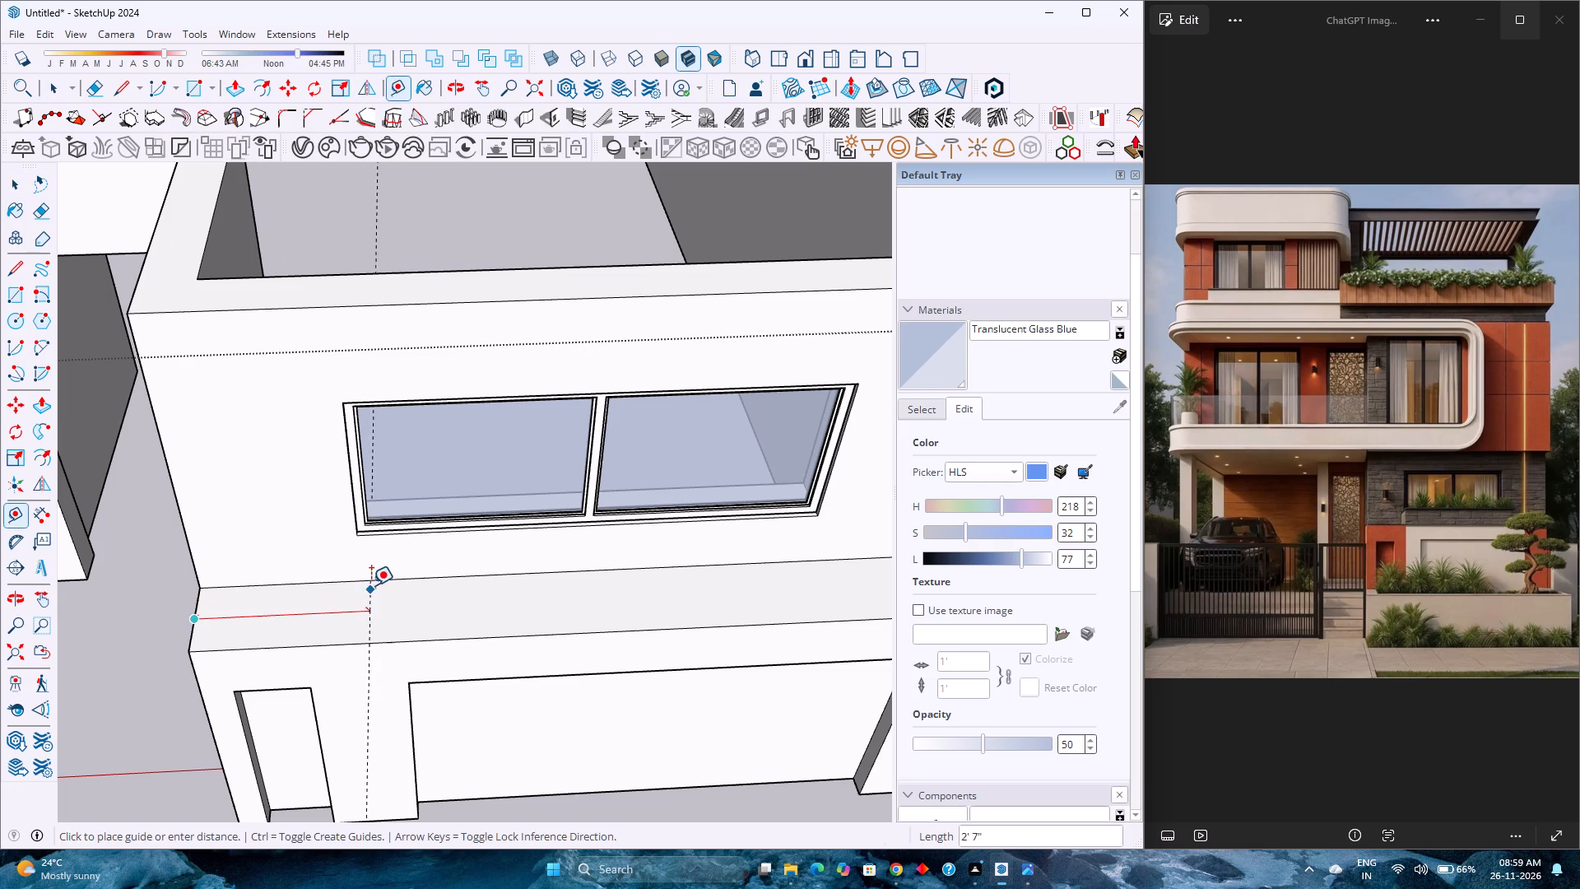
{"action": "key", "text": "Right"}
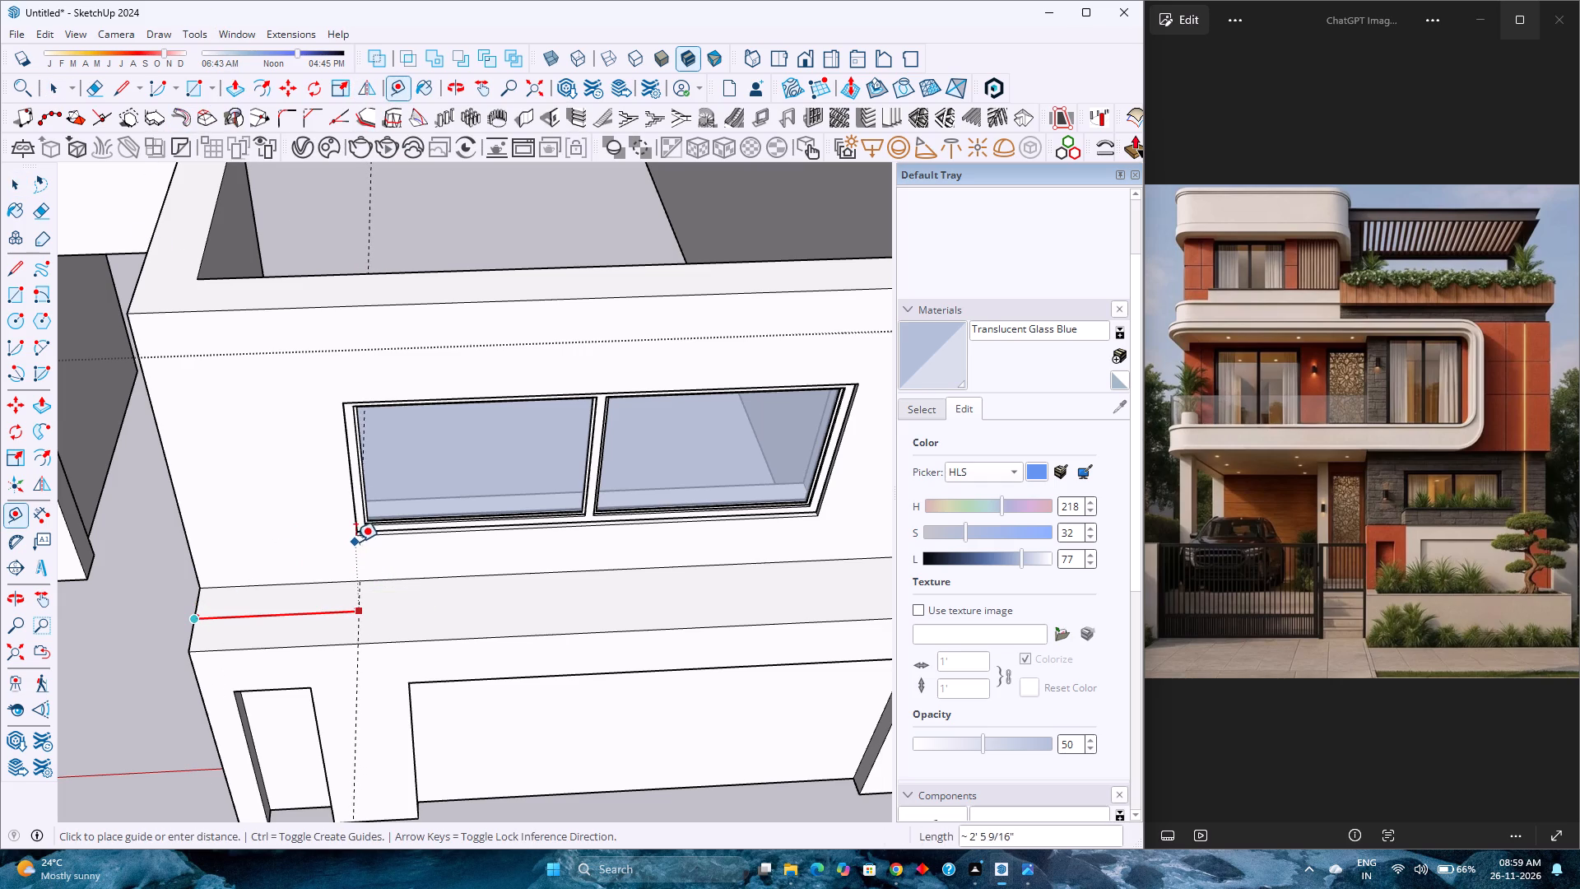
{"action": "left_click", "coordinate": [360, 535]}
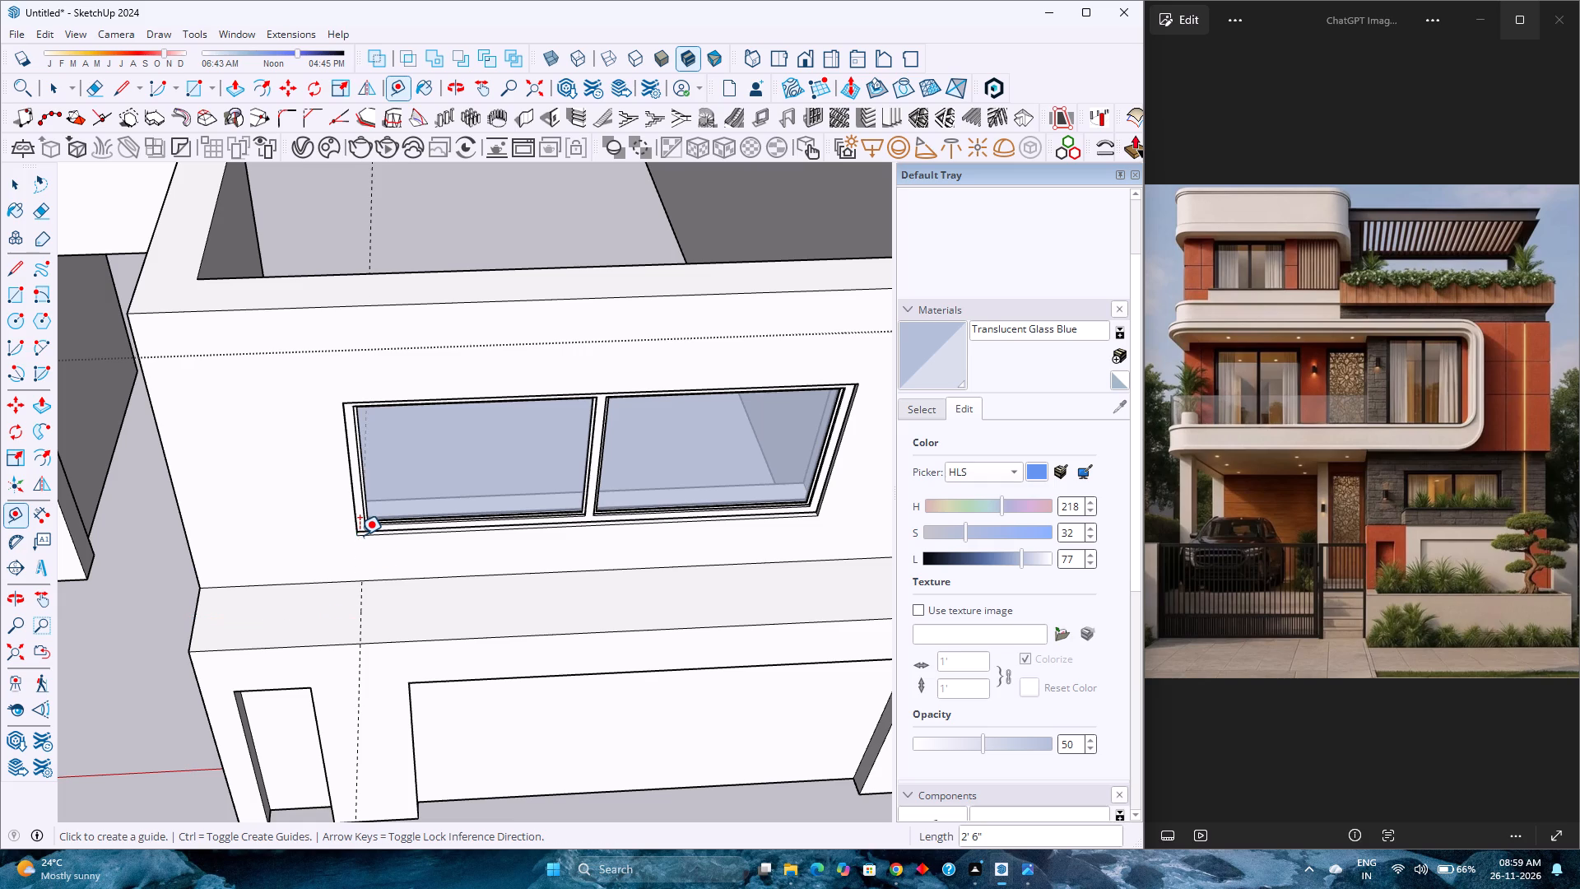
{"action": "left_click", "coordinate": [363, 631]}
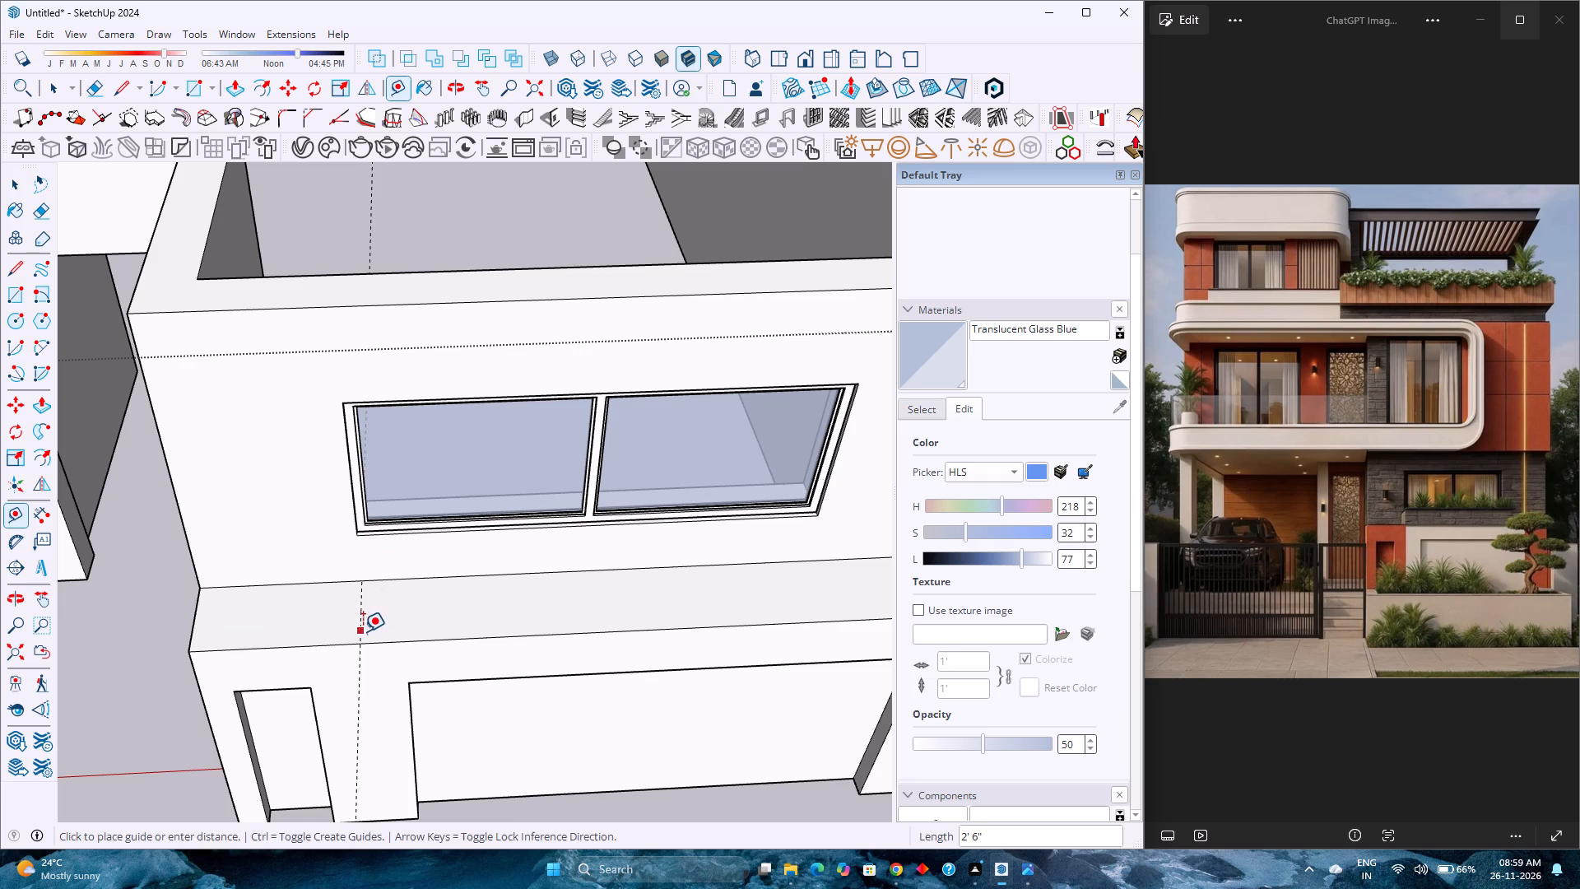
{"action": "key", "text": "Right"}
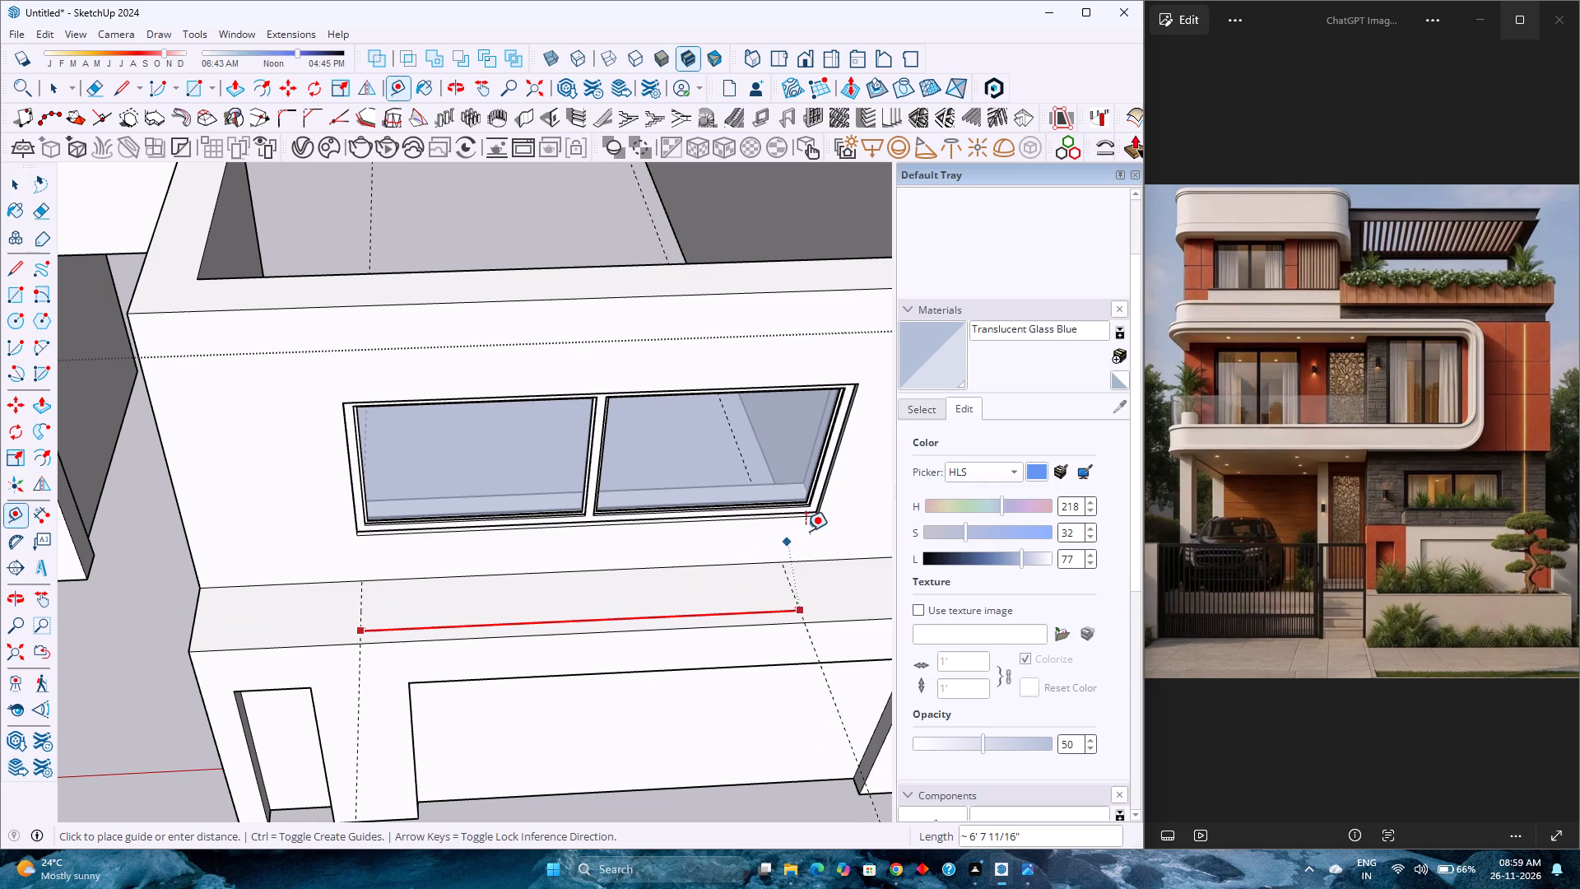
{"action": "left_click", "coordinate": [825, 514]}
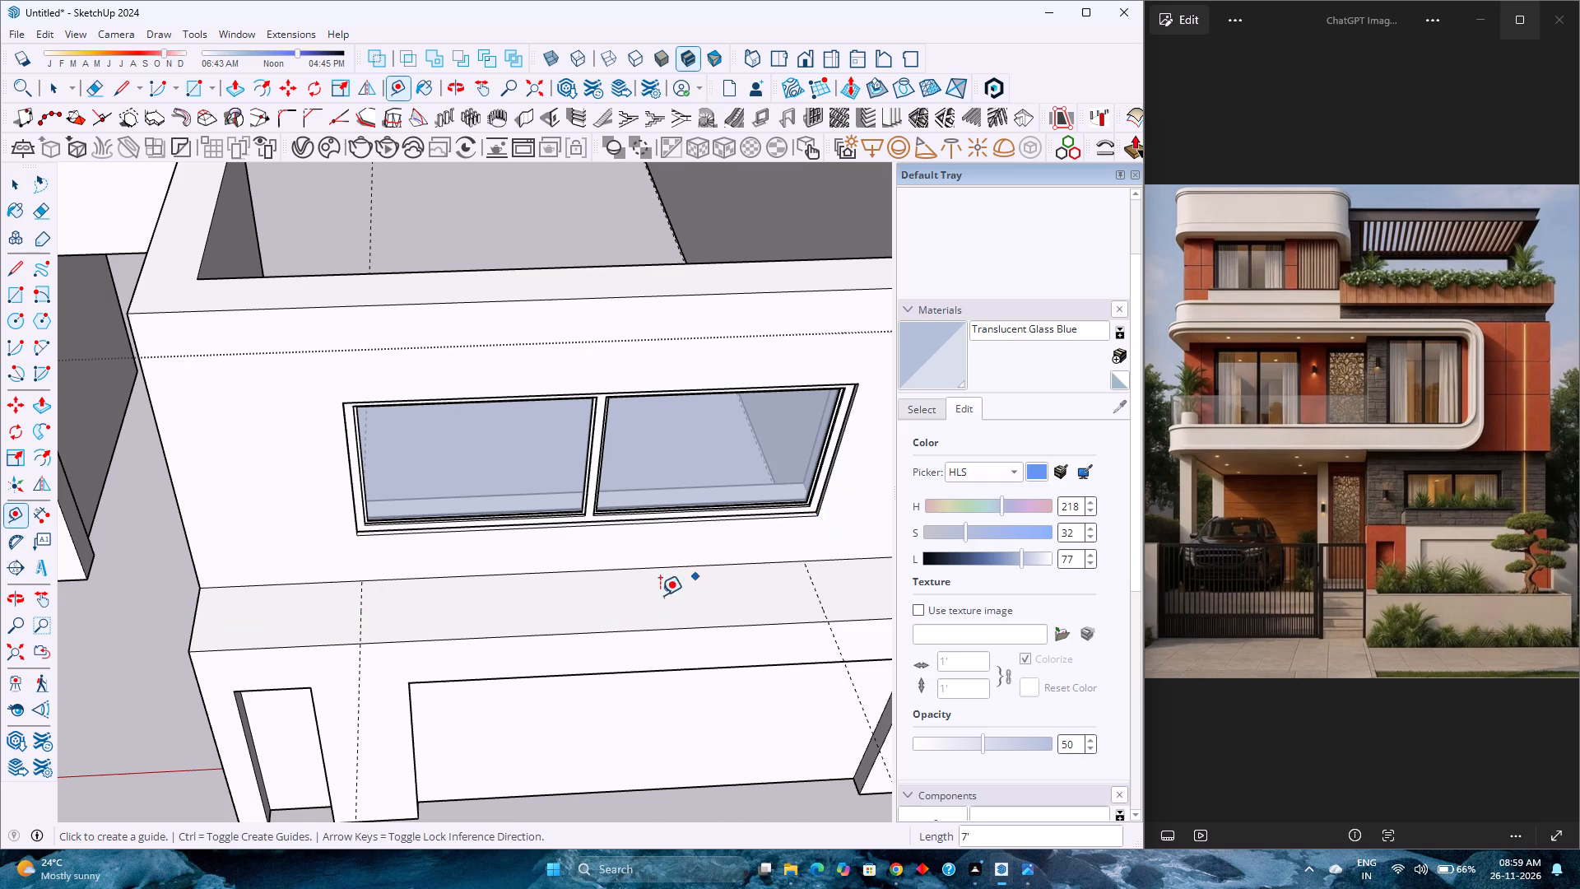
Draw a rectangle on the ledge below the window, 7' long between the two guides and spanning the ledge's full depth.
{"action": "scroll", "coordinate": [490, 616], "scroll_direction": "down", "scroll_amount": 3}
{"action": "middle_click_drag", "start_coordinate": [557, 613], "coordinate": [548, 609], "text": "shift"}
{"action": "middle_click_drag", "start_coordinate": [548, 609], "coordinate": [430, 603], "text": "shift"}
{"action": "scroll", "coordinate": [367, 608], "scroll_direction": "up", "scroll_amount": 4}
{"action": "key", "text": "r"}
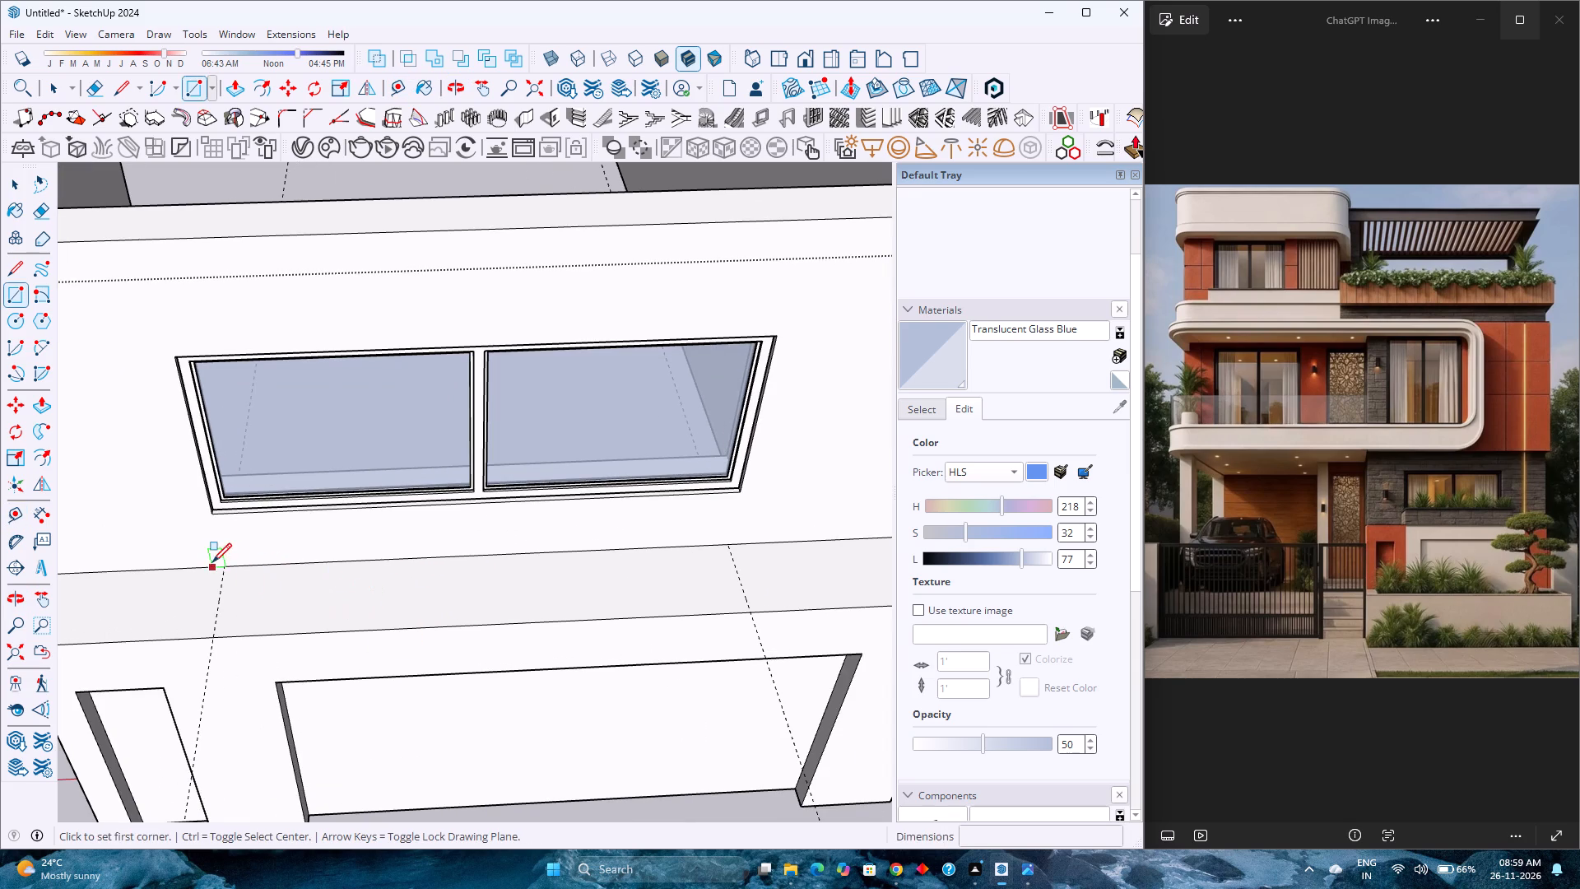
{"action": "left_click", "coordinate": [216, 638]}
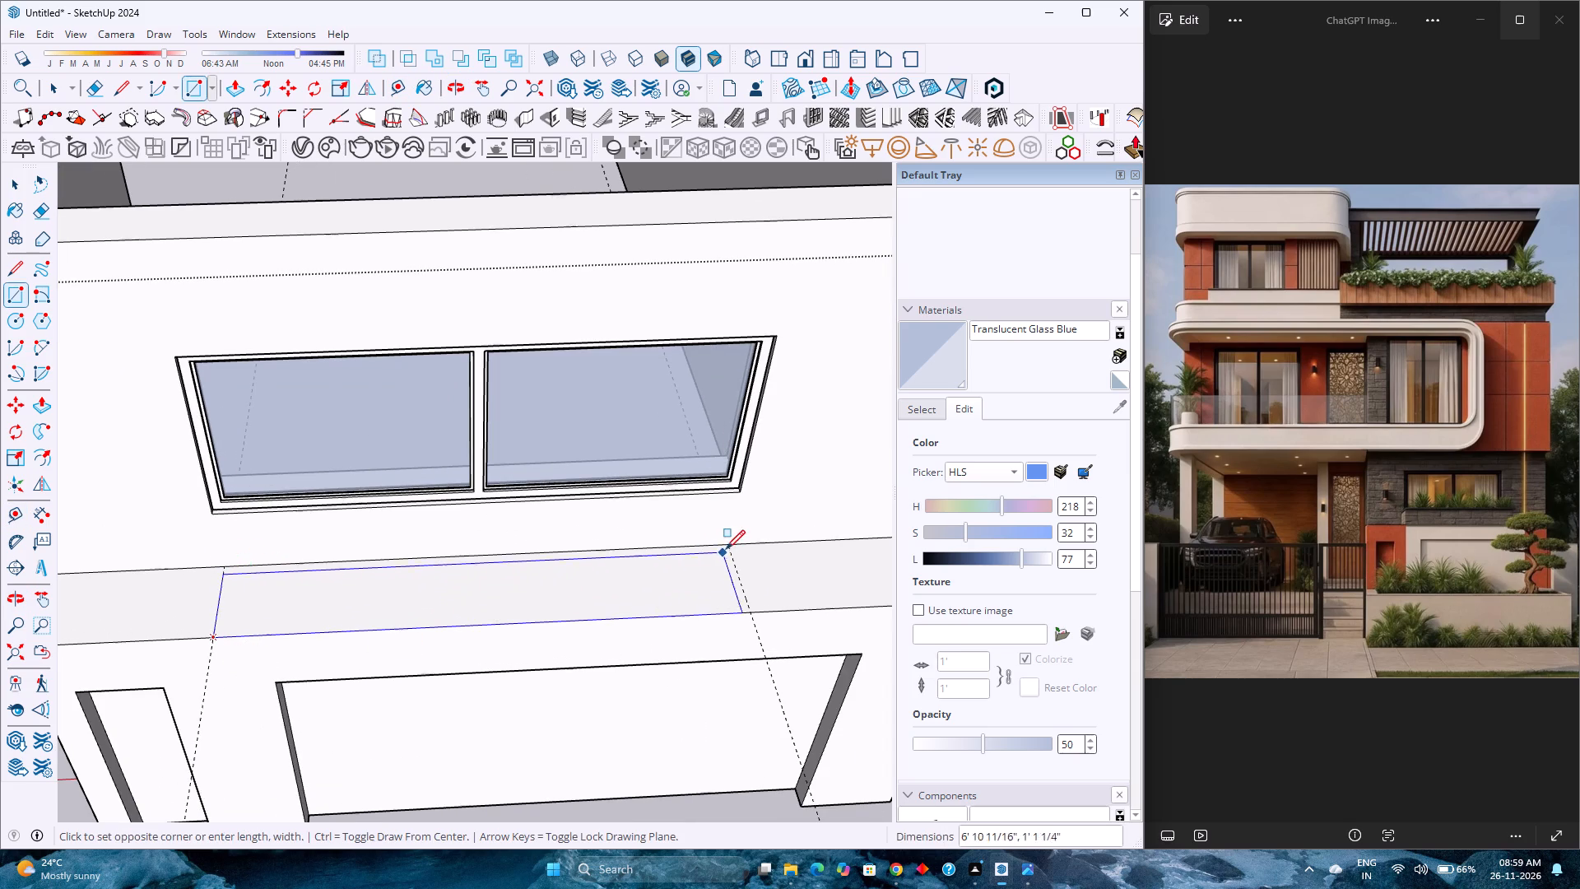
{"action": "left_click", "coordinate": [731, 544]}
Copy the ledge rectangle's face 12' along the red axis, clear of the house, and make the copy a group.
{"action": "key", "text": "space"}
{"action": "left_click", "coordinate": [574, 570]}
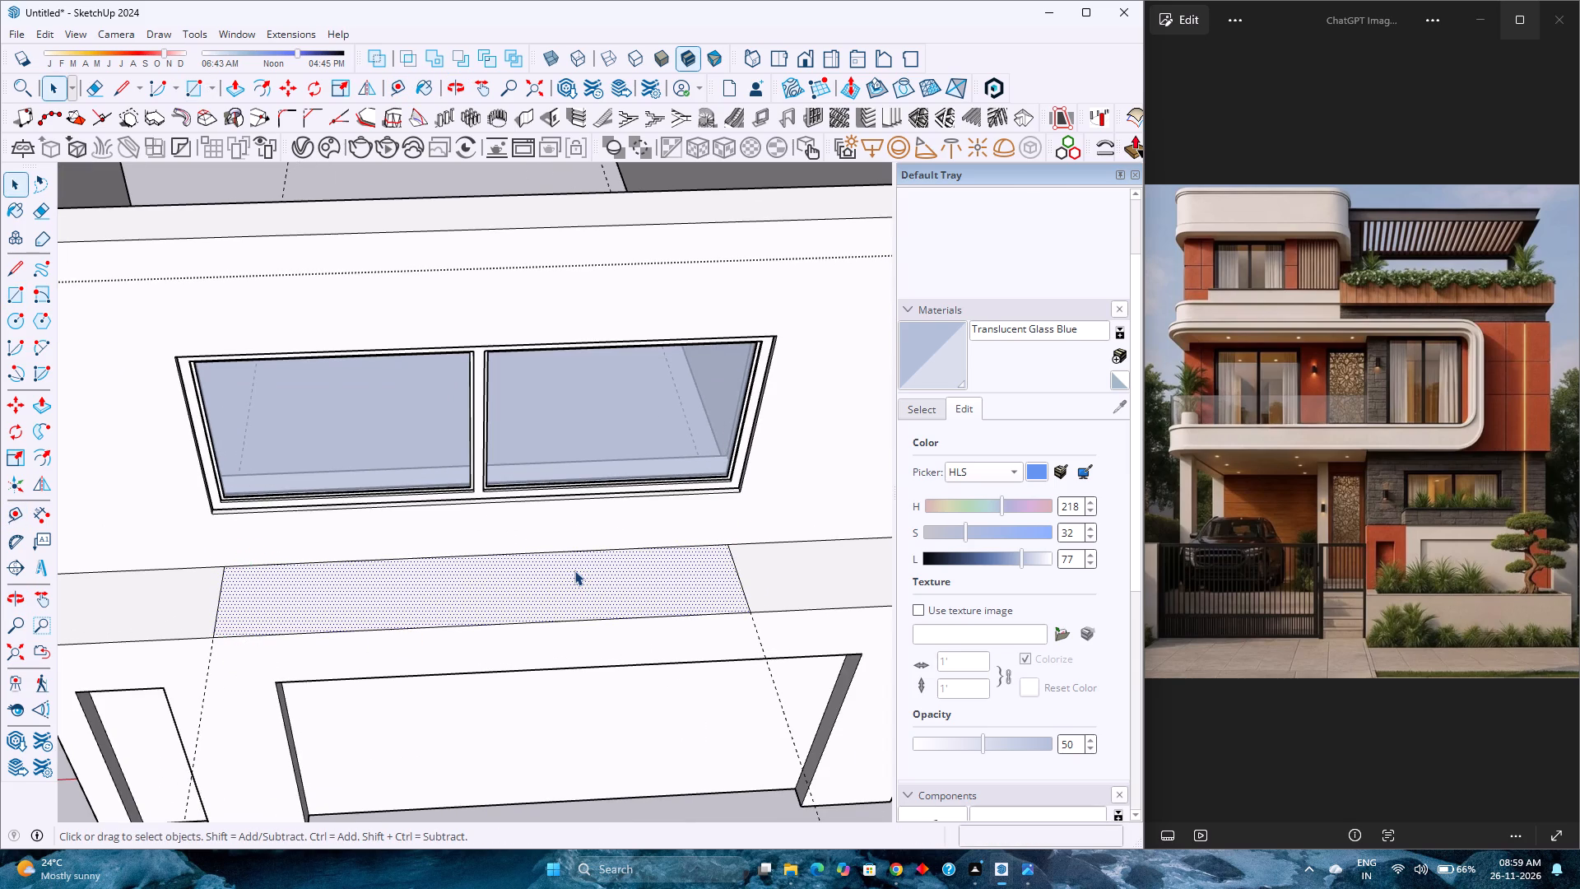
{"action": "key", "text": "m"}
{"action": "left_click", "coordinate": [212, 636]}
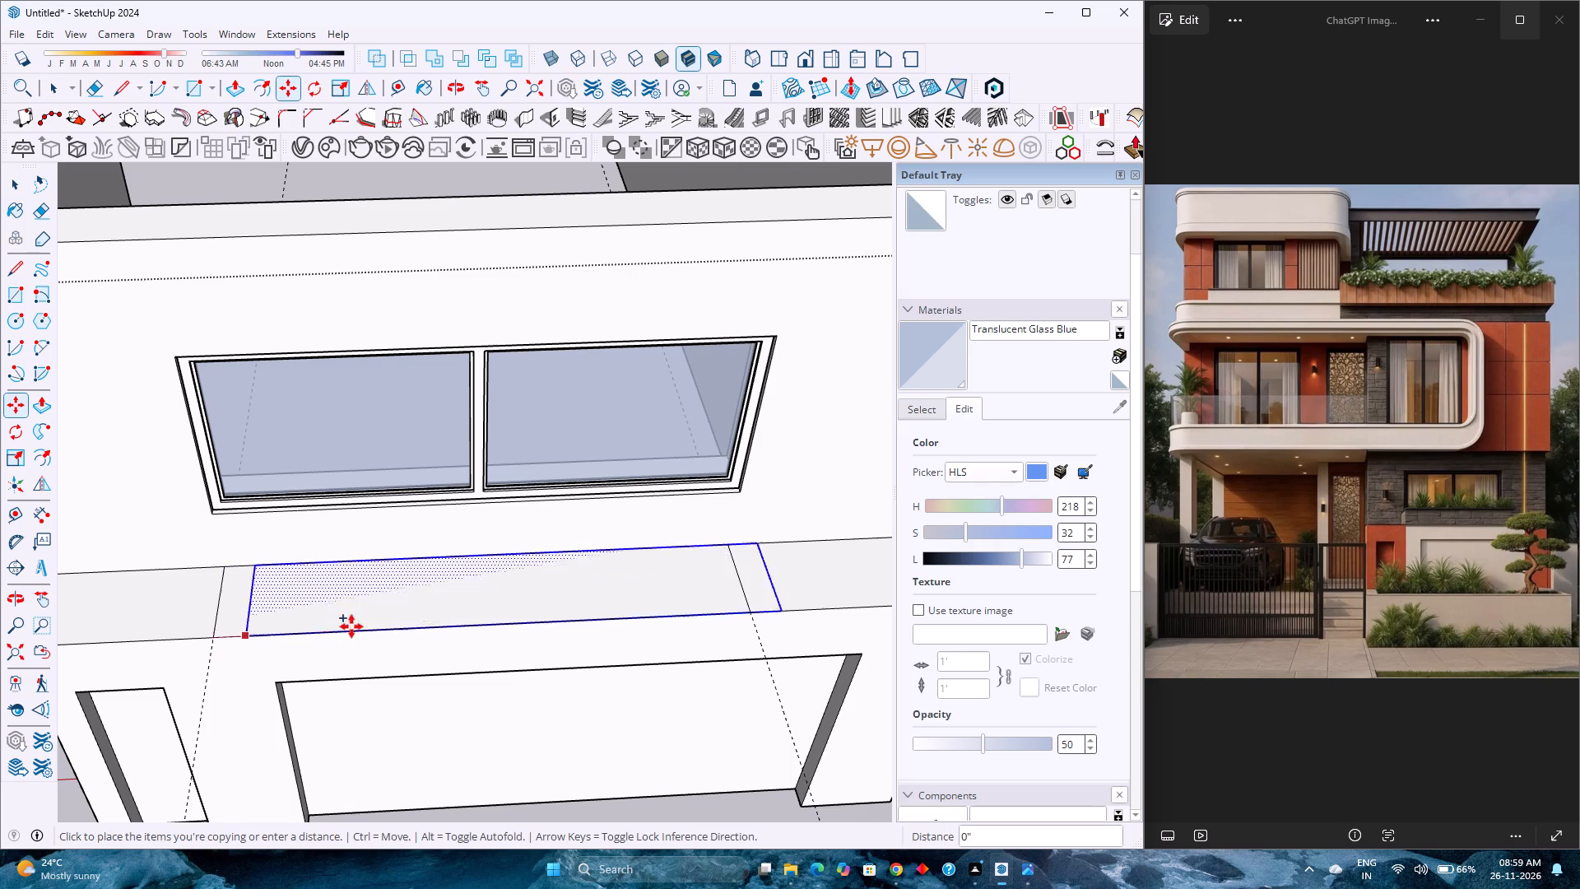
{"action": "scroll", "coordinate": [356, 626], "scroll_direction": "down", "scroll_amount": 9}
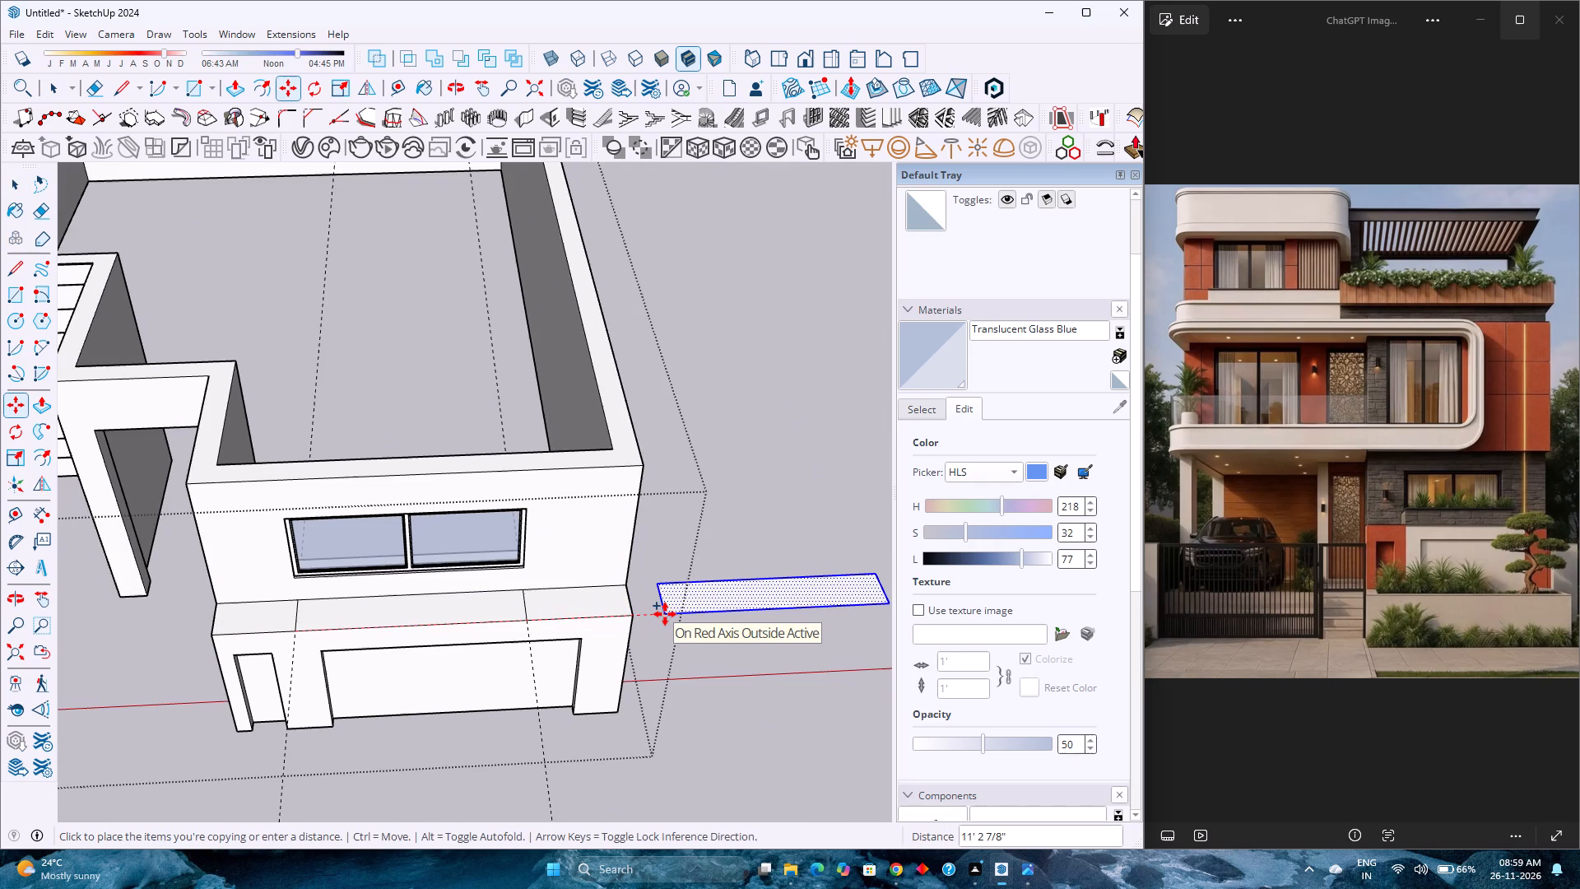
{"action": "key", "text": "1"}
{"action": "type", "text": "2'"}
{"action": "key", "text": "Return"}
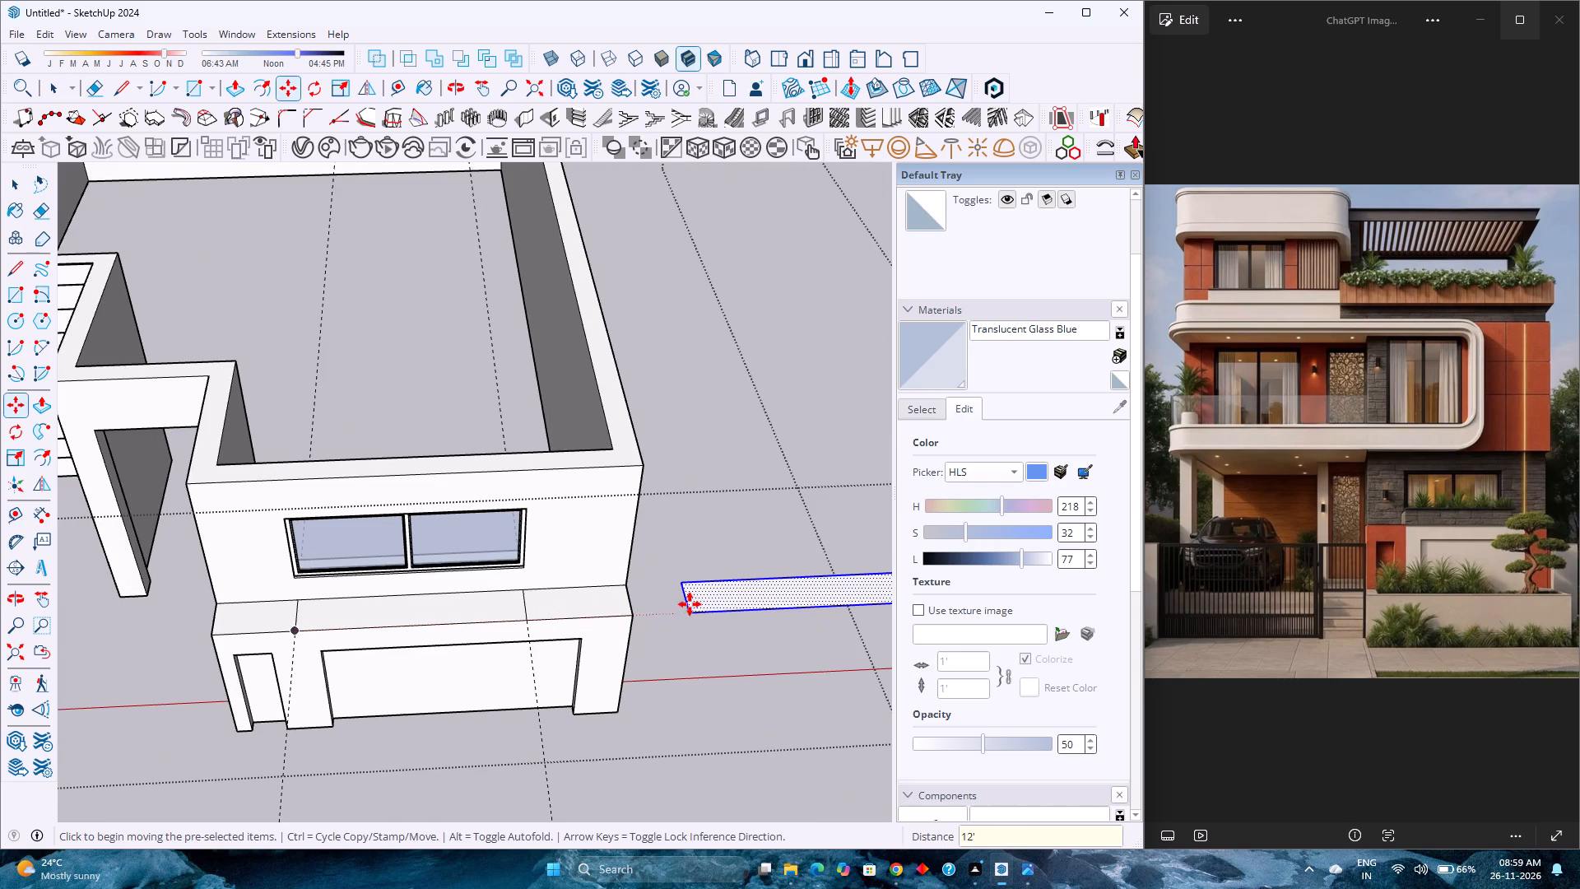
{"action": "right_click", "coordinate": [699, 601]}
{"action": "left_click", "coordinate": [834, 276]}
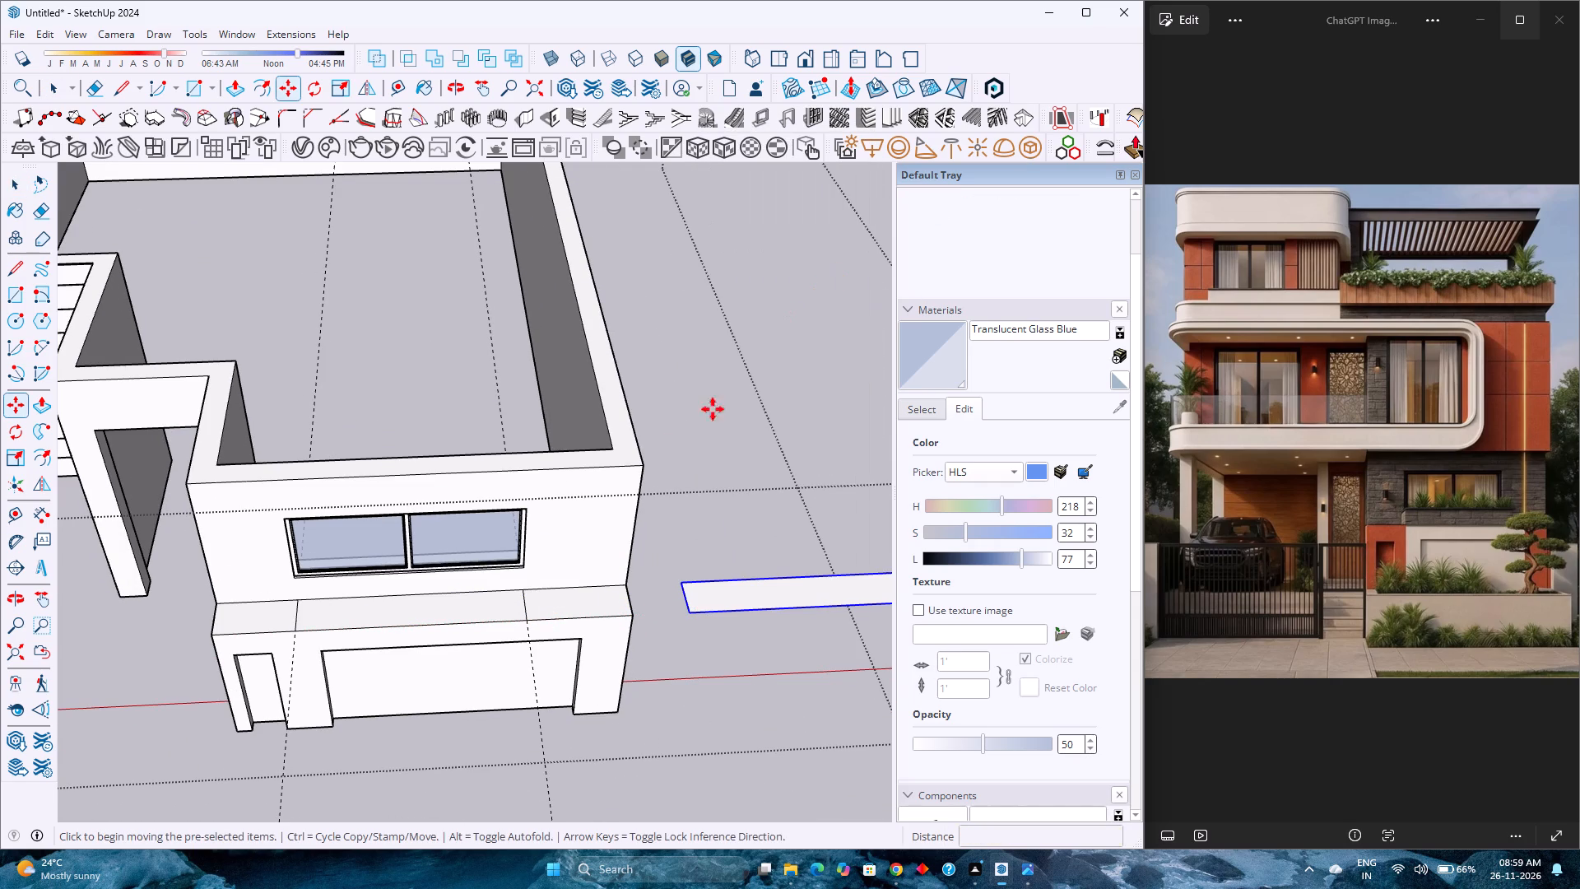
Erase the original rectangle's two end edges from the ledge together with both guides.
{"action": "key", "text": "e"}
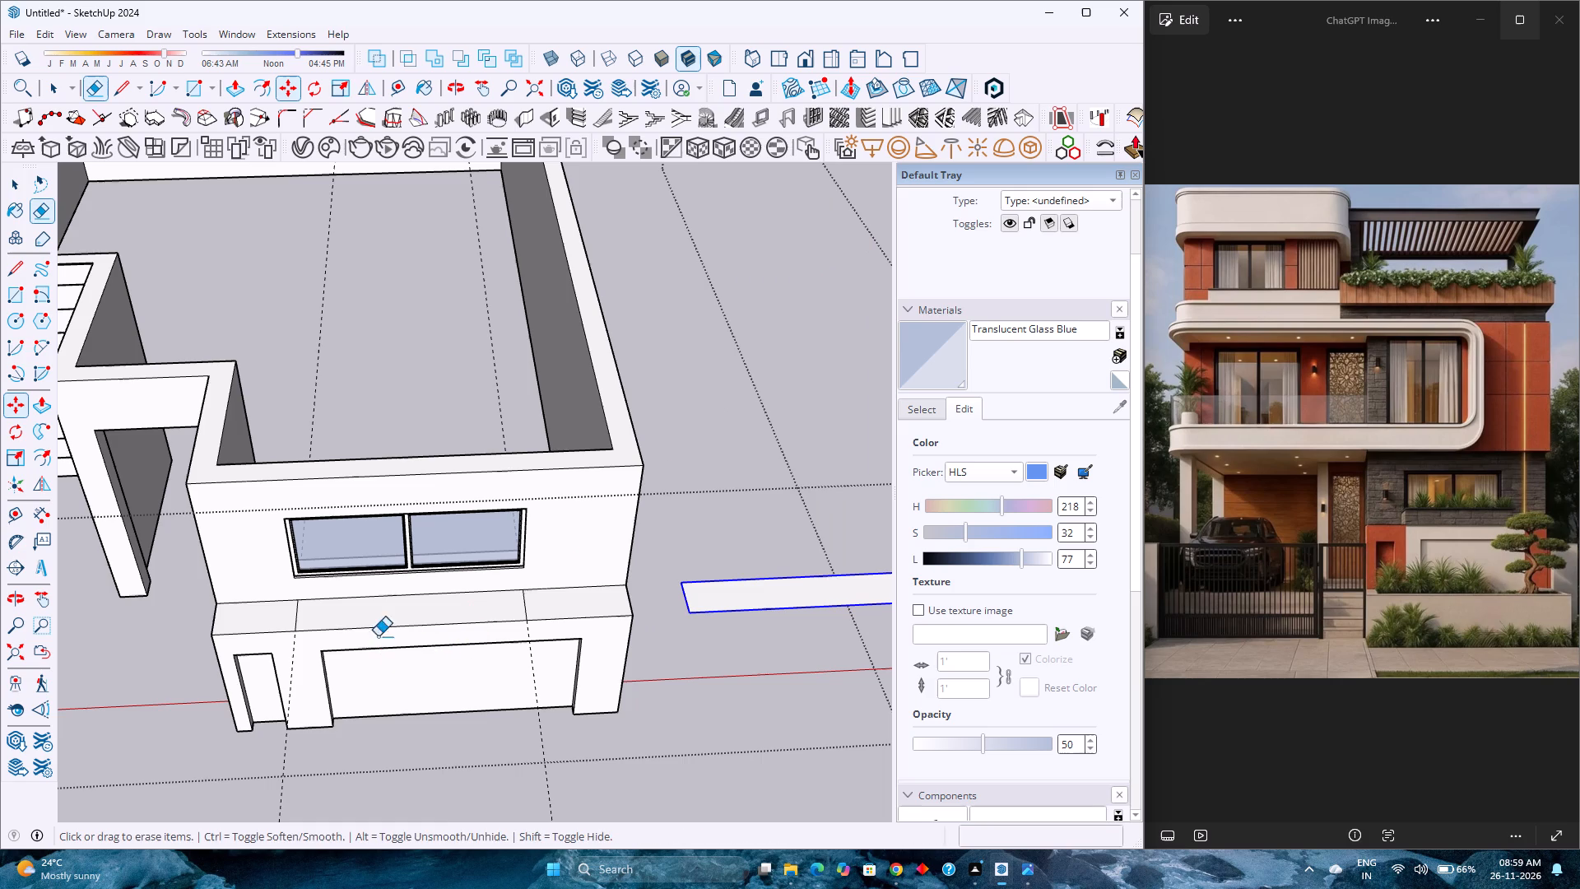
{"action": "scroll", "coordinate": [267, 601], "scroll_direction": "up", "scroll_amount": 3}
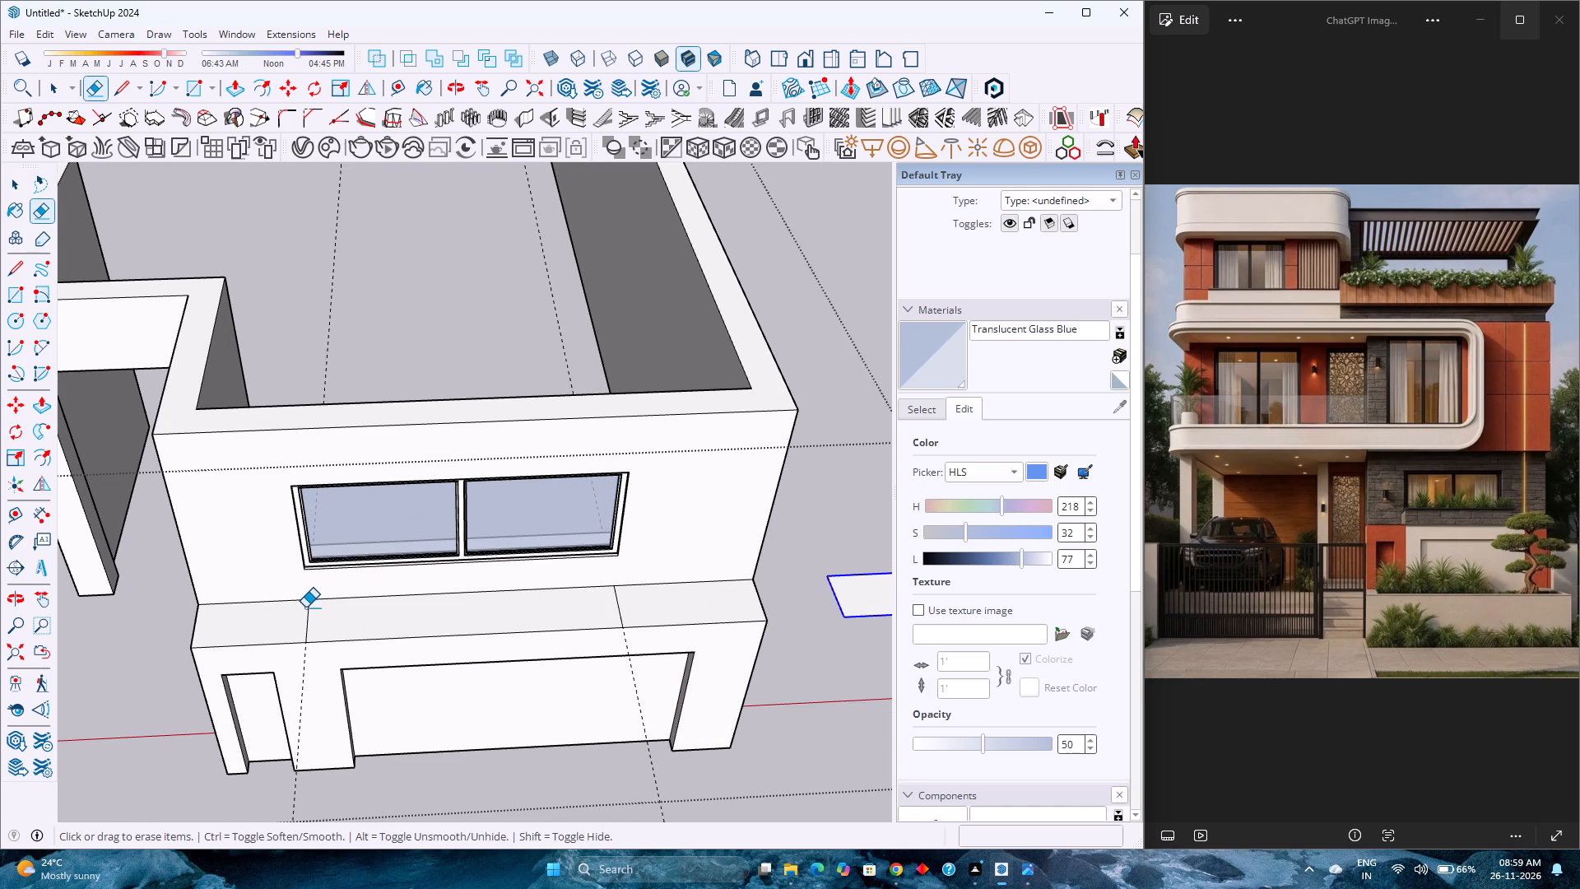
{"action": "left_click", "coordinate": [305, 607]}
{"action": "left_click", "coordinate": [307, 609]}
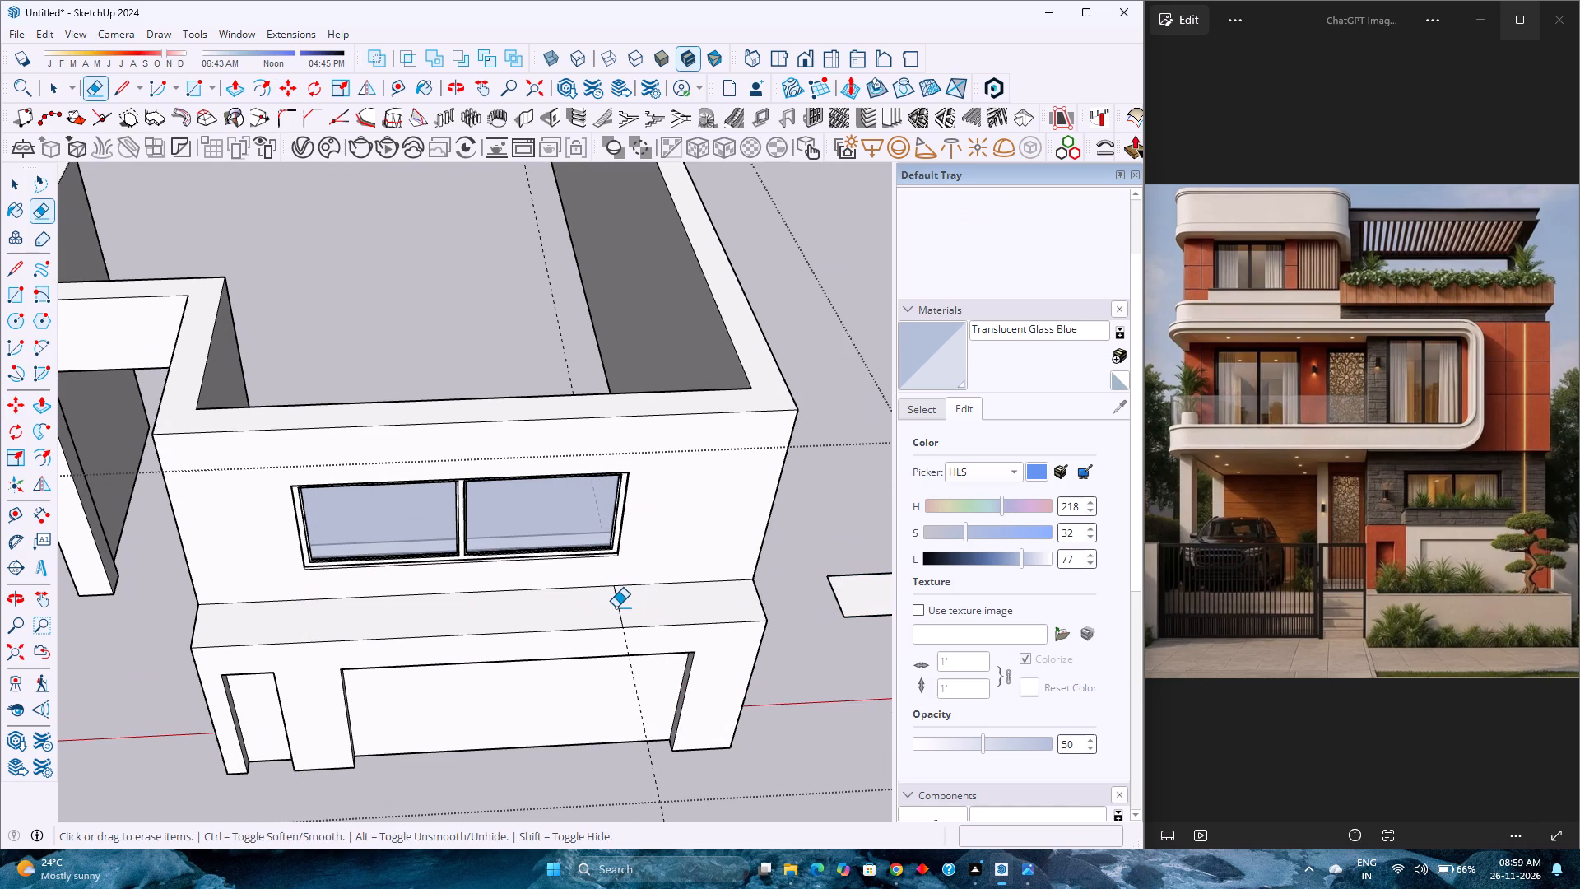
{"action": "left_click", "coordinate": [616, 607]}
{"action": "left_click", "coordinate": [620, 607]}
{"action": "key", "text": "space"}
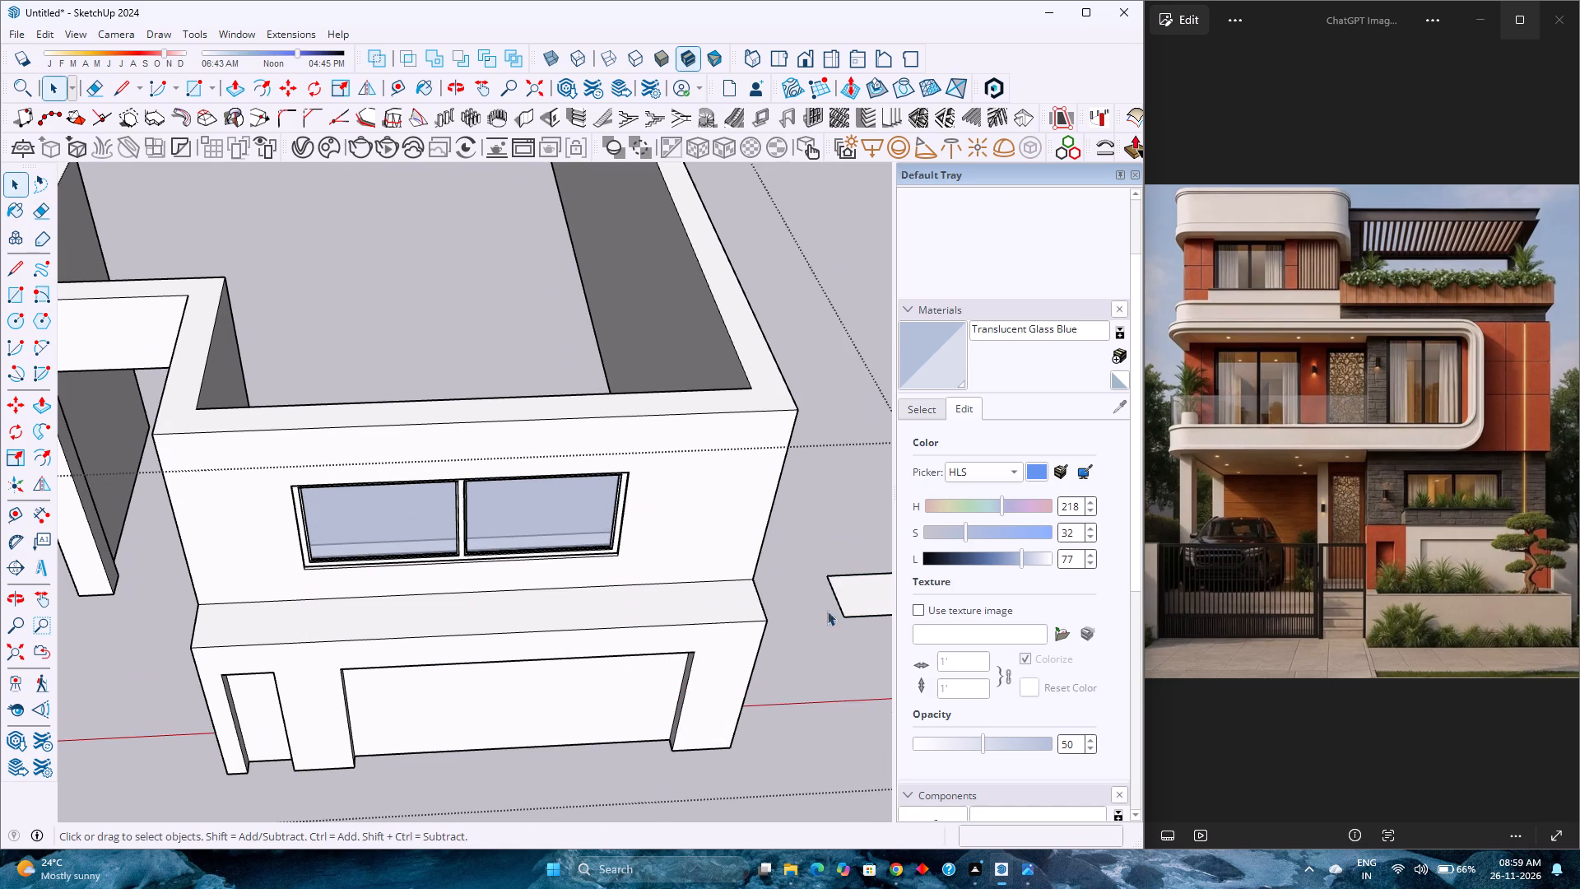
Move the copied rectangle group 12' back along the red axis onto the ledge below the window.
{"action": "left_click", "coordinate": [849, 600]}
{"action": "key", "text": "m"}
{"action": "left_click", "coordinate": [843, 615]}
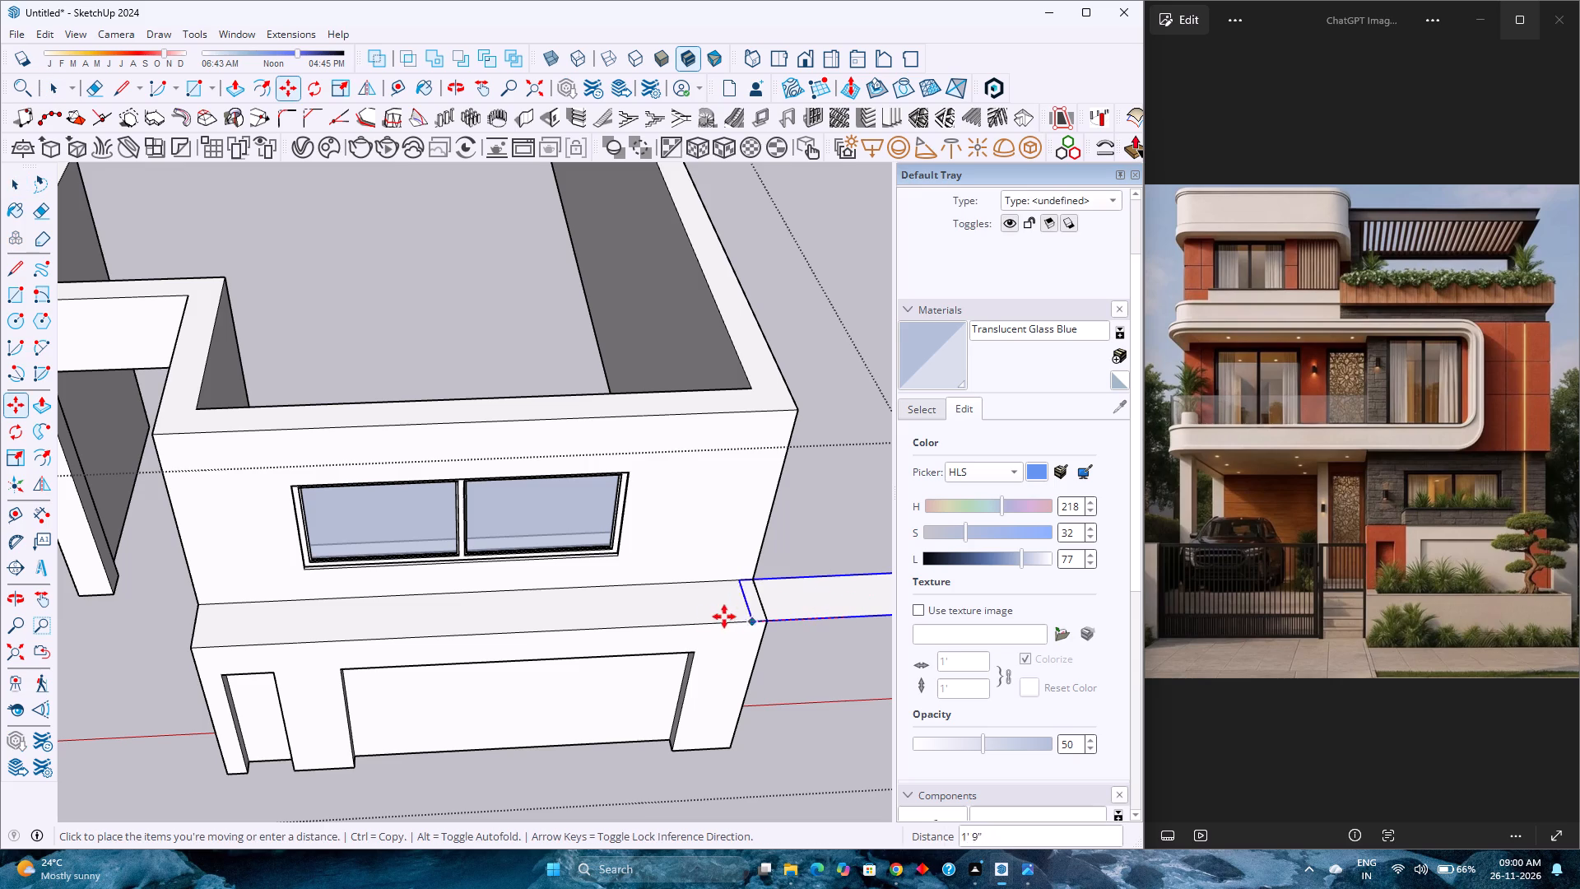
{"action": "type", "text": "12'"}
{"action": "key", "text": "Return"}
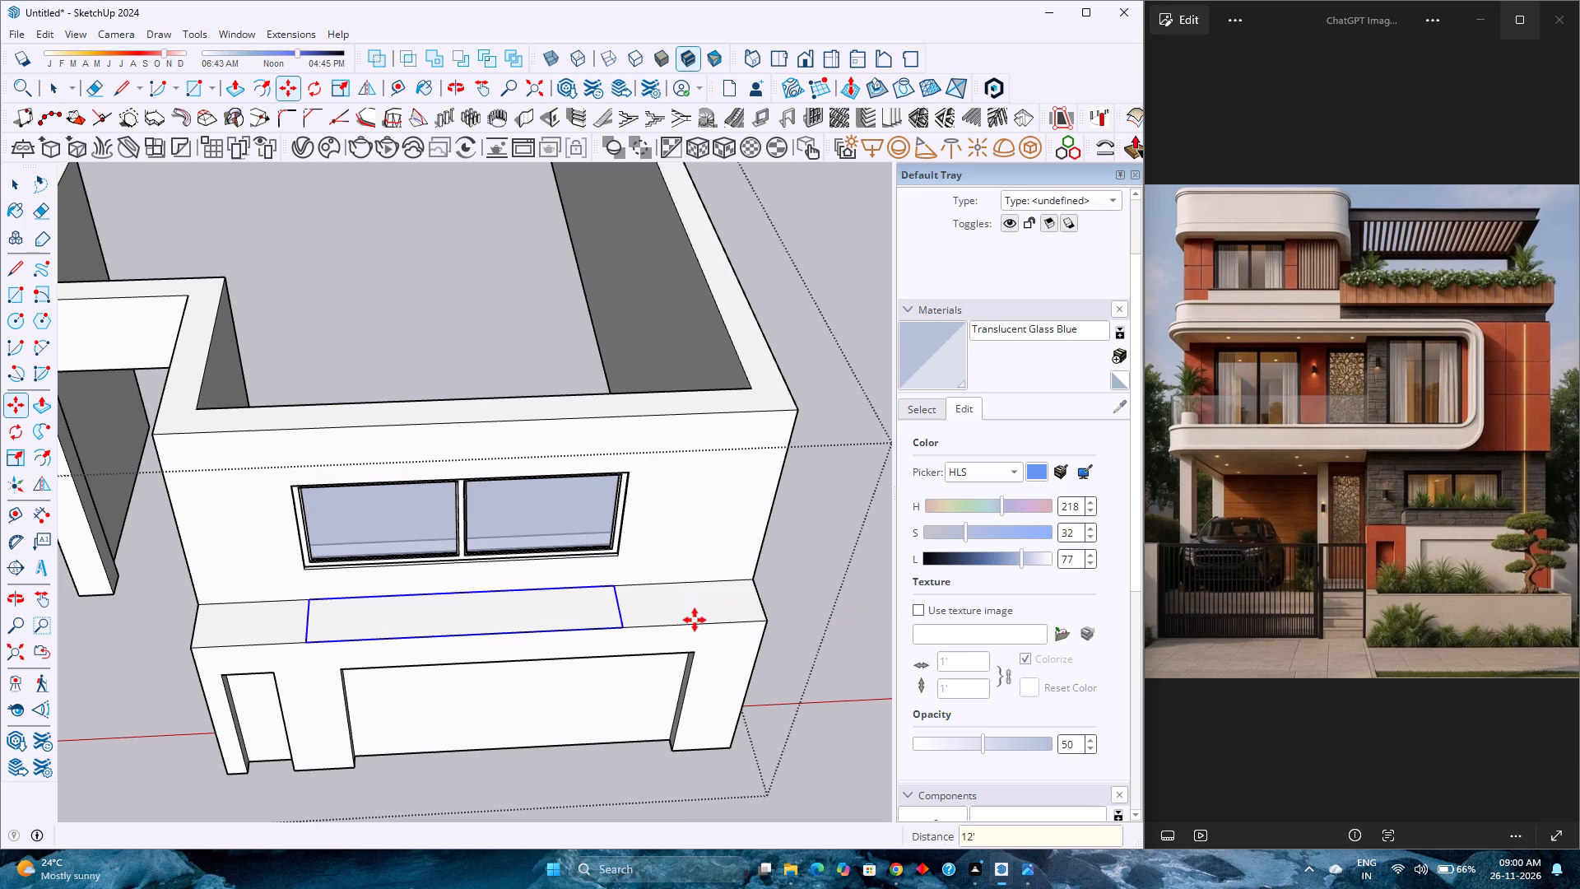
Open the ledge rectangle's group for editing and extrude its face upward 1'.
{"action": "key", "text": "space"}
{"action": "double_click", "coordinate": [577, 610]}
{"action": "scroll", "coordinate": [577, 610], "scroll_direction": "up", "scroll_amount": 3}
{"action": "key", "text": "p"}
{"action": "left_click", "coordinate": [576, 610]}
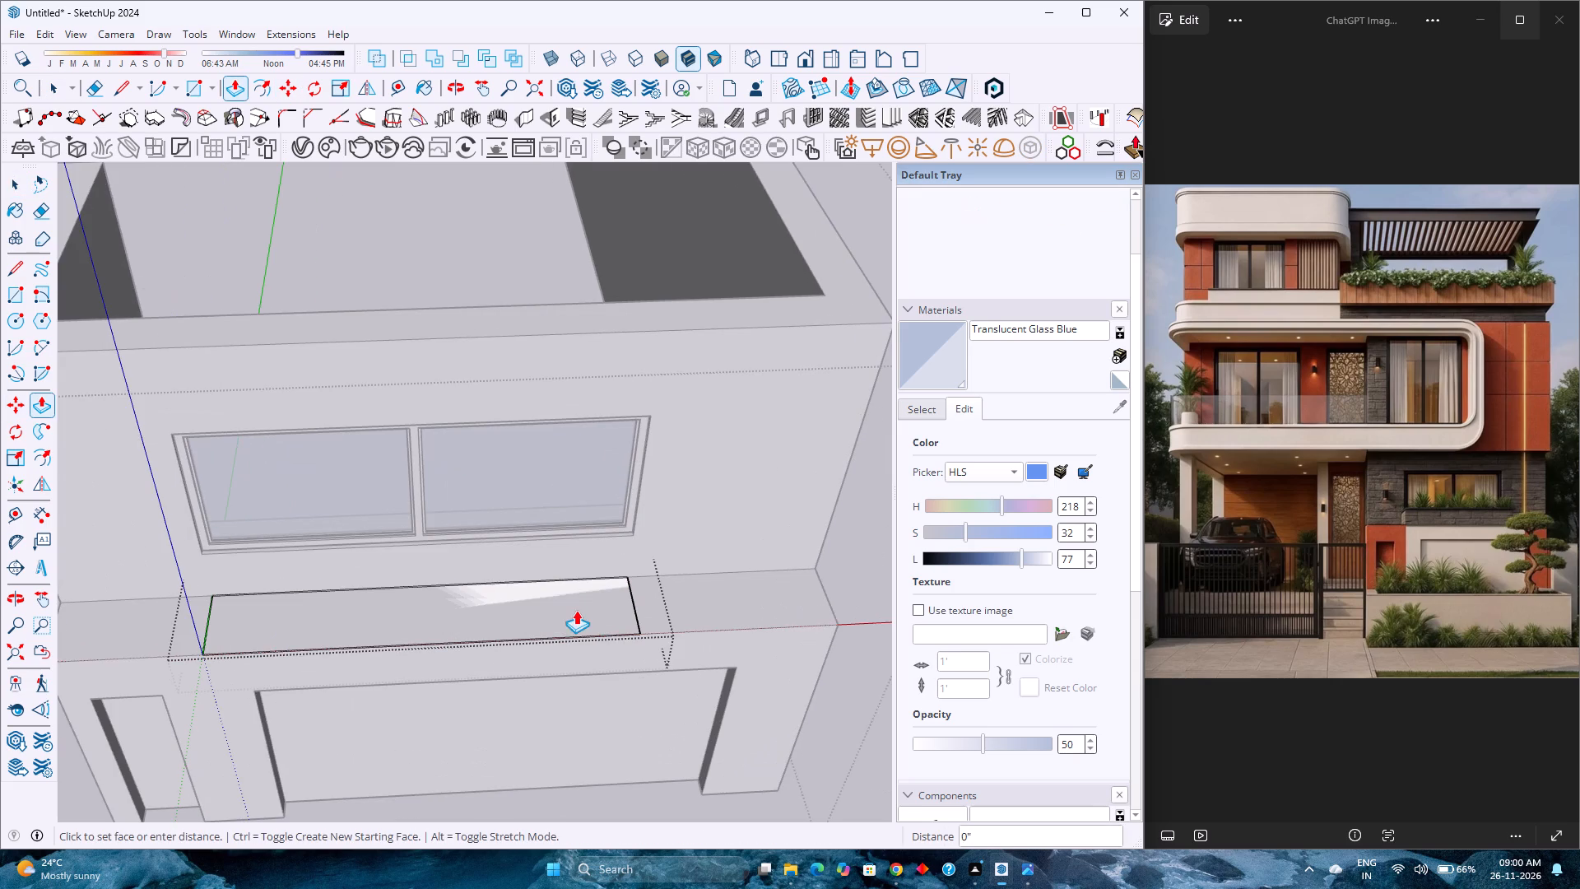
{"action": "type", "text": "1'"}
{"action": "key", "text": "Return"}
Set the planter block's extrusion height to 10".
{"action": "middle_click_drag", "start_coordinate": [546, 621], "coordinate": [724, 477]}
{"action": "middle_click", "coordinate": [724, 477]}
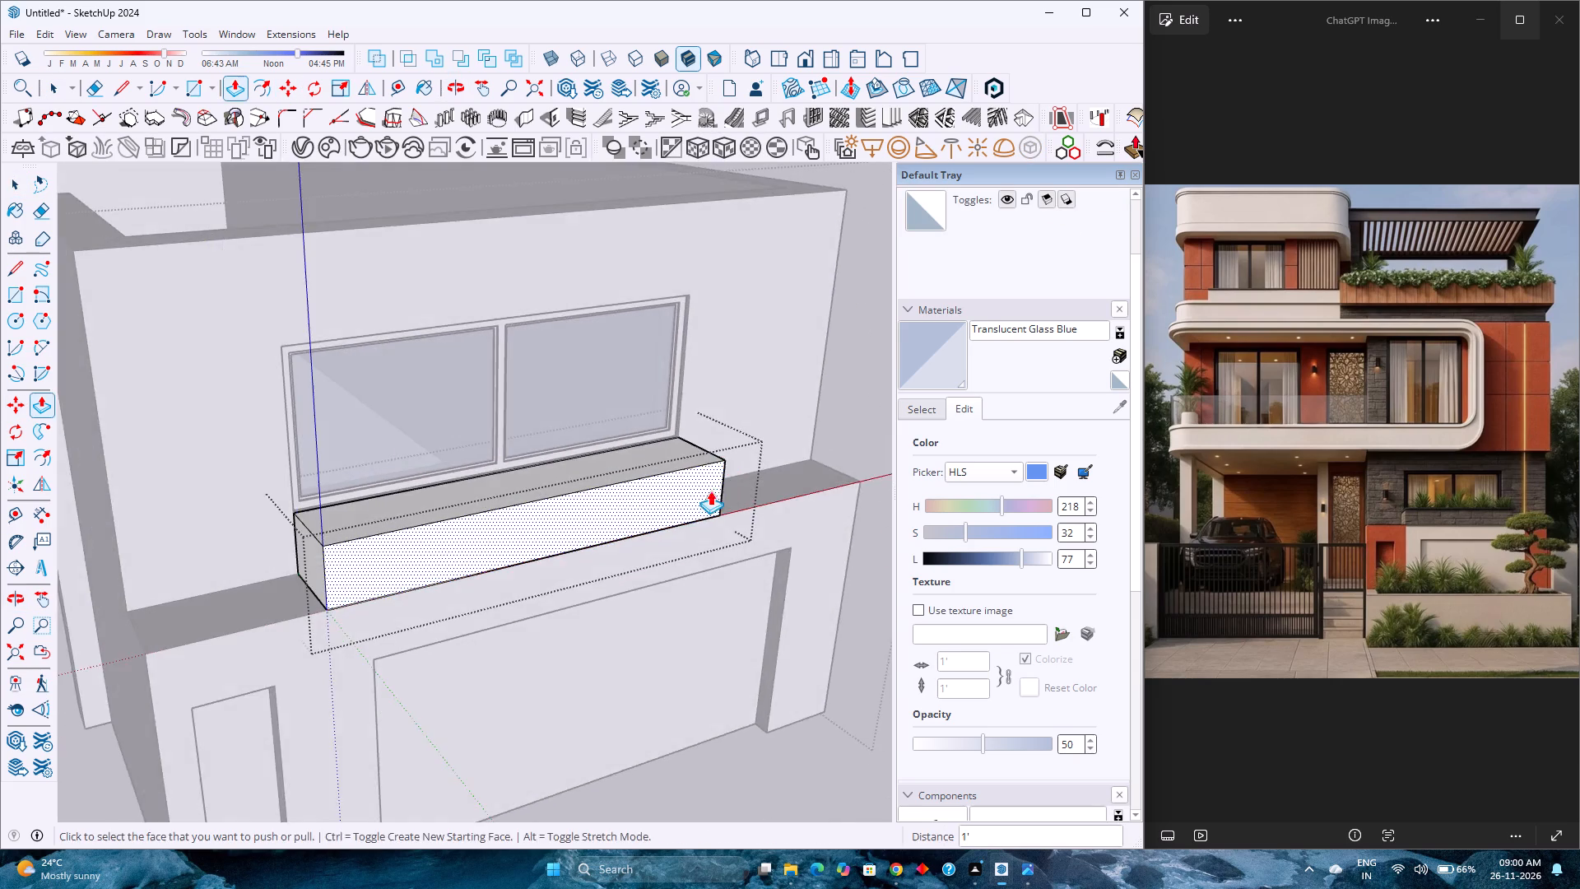
{"action": "scroll", "coordinate": [551, 556], "scroll_direction": "up", "scroll_amount": 3}
{"action": "middle_click_drag", "start_coordinate": [551, 556], "coordinate": [682, 472]}
{"action": "middle_click", "coordinate": [682, 472]}
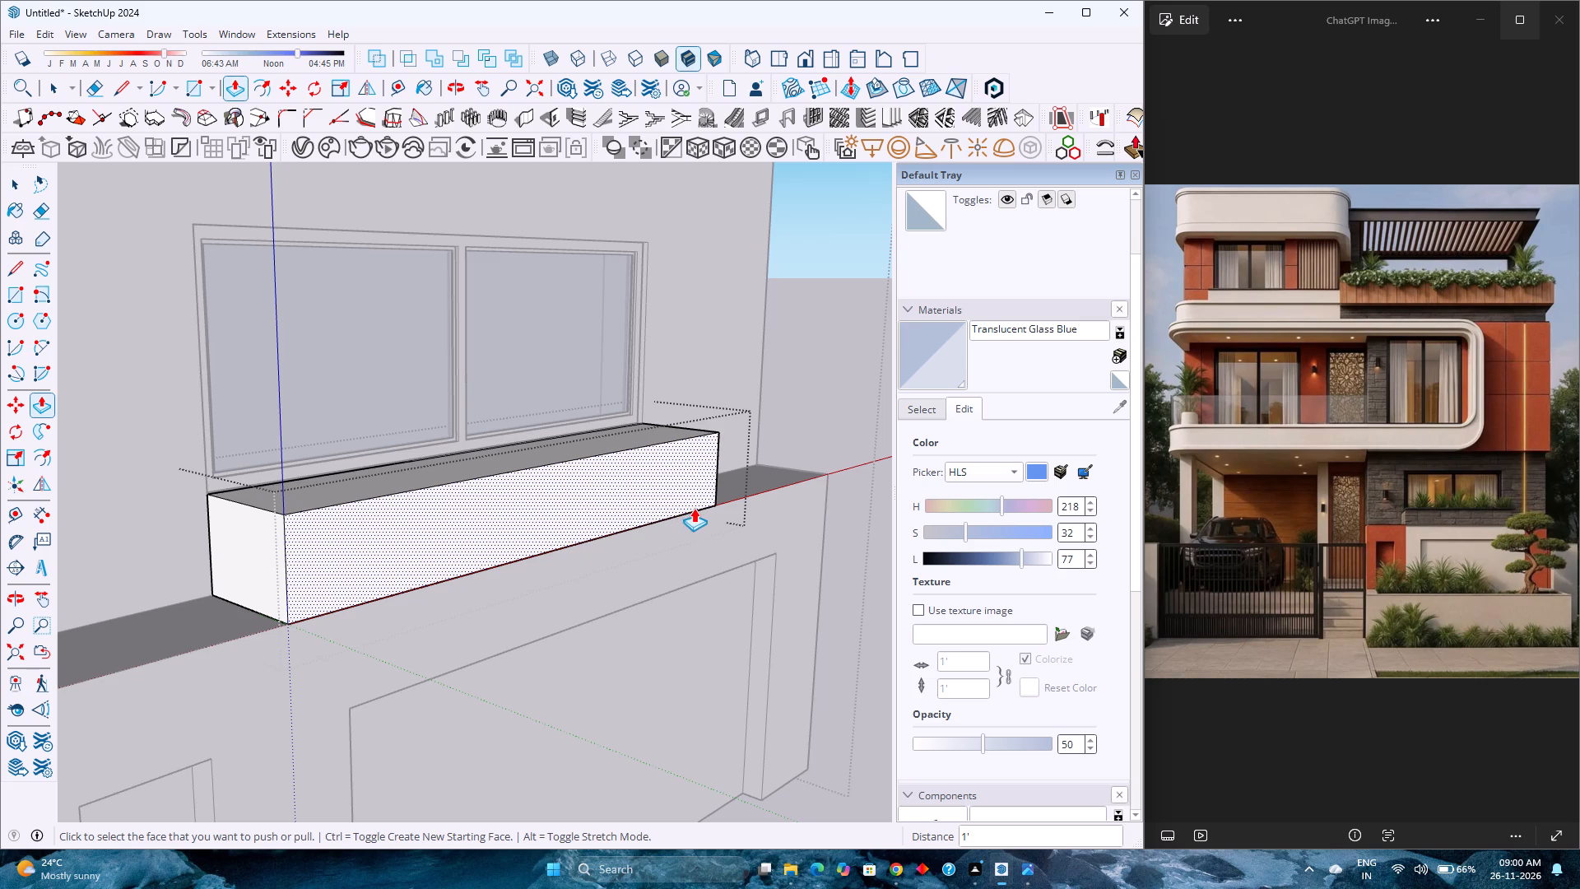
{"action": "type", "text": "10"}
{"action": "key", "text": "Return"}
{"action": "scroll", "coordinate": [404, 515], "scroll_direction": "up", "scroll_amount": 4}
{"action": "key", "text": "space"}
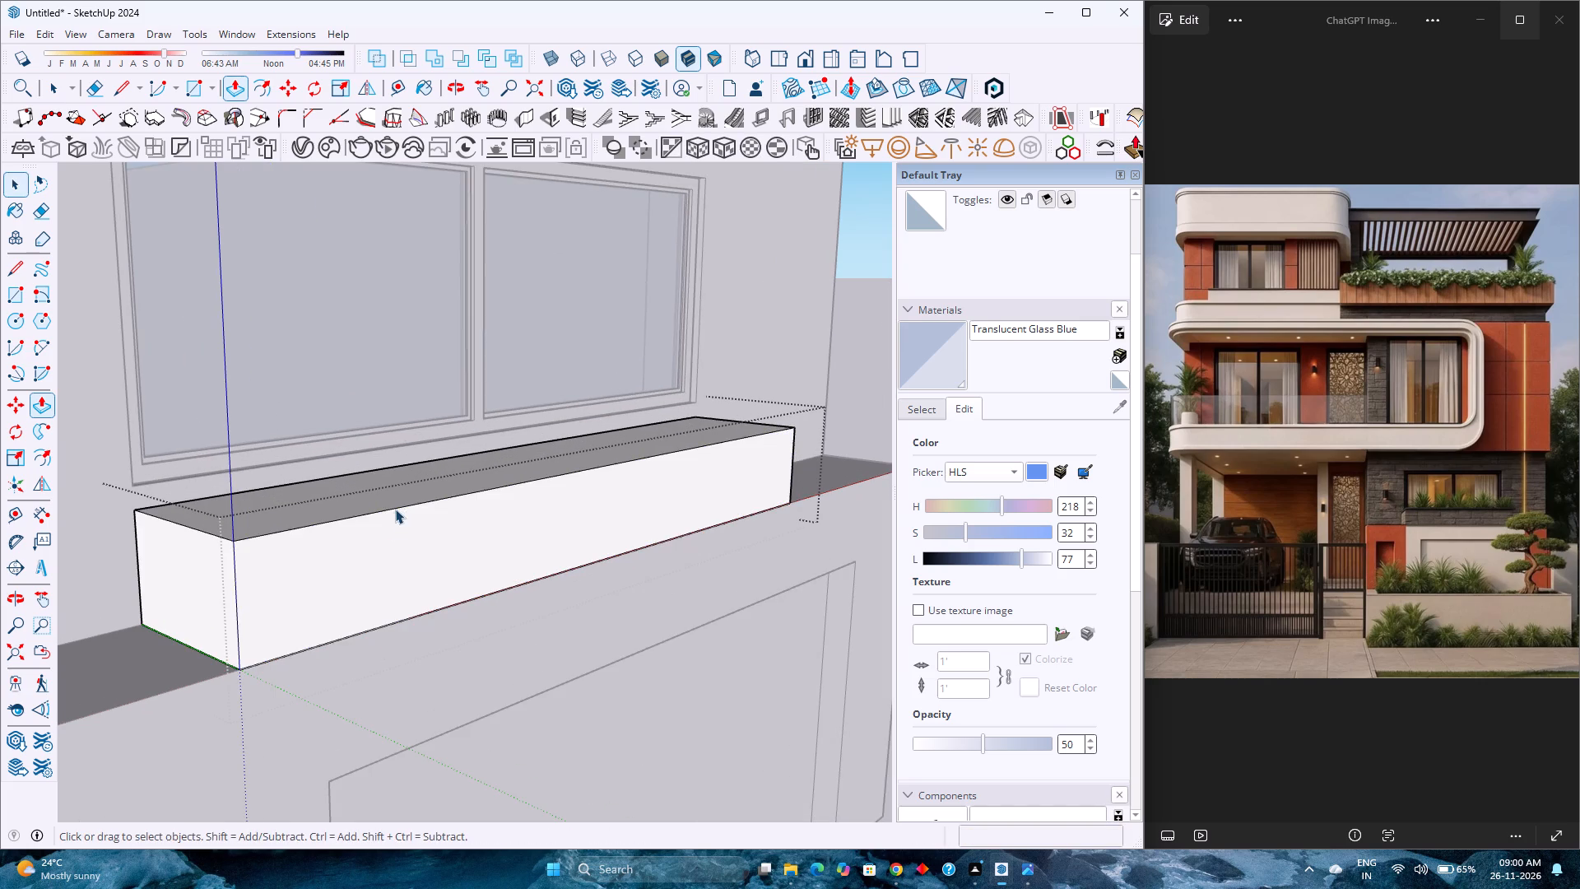
Examine the planter block's height and depth against the window and ledge from the side and front.
{"action": "middle_click_drag", "start_coordinate": [322, 576], "coordinate": [483, 525]}
{"action": "scroll", "coordinate": [465, 528], "scroll_direction": "down", "scroll_amount": 4}
{"action": "middle_click_drag", "start_coordinate": [251, 635], "coordinate": [319, 594]}
{"action": "middle_click", "coordinate": [319, 594]}
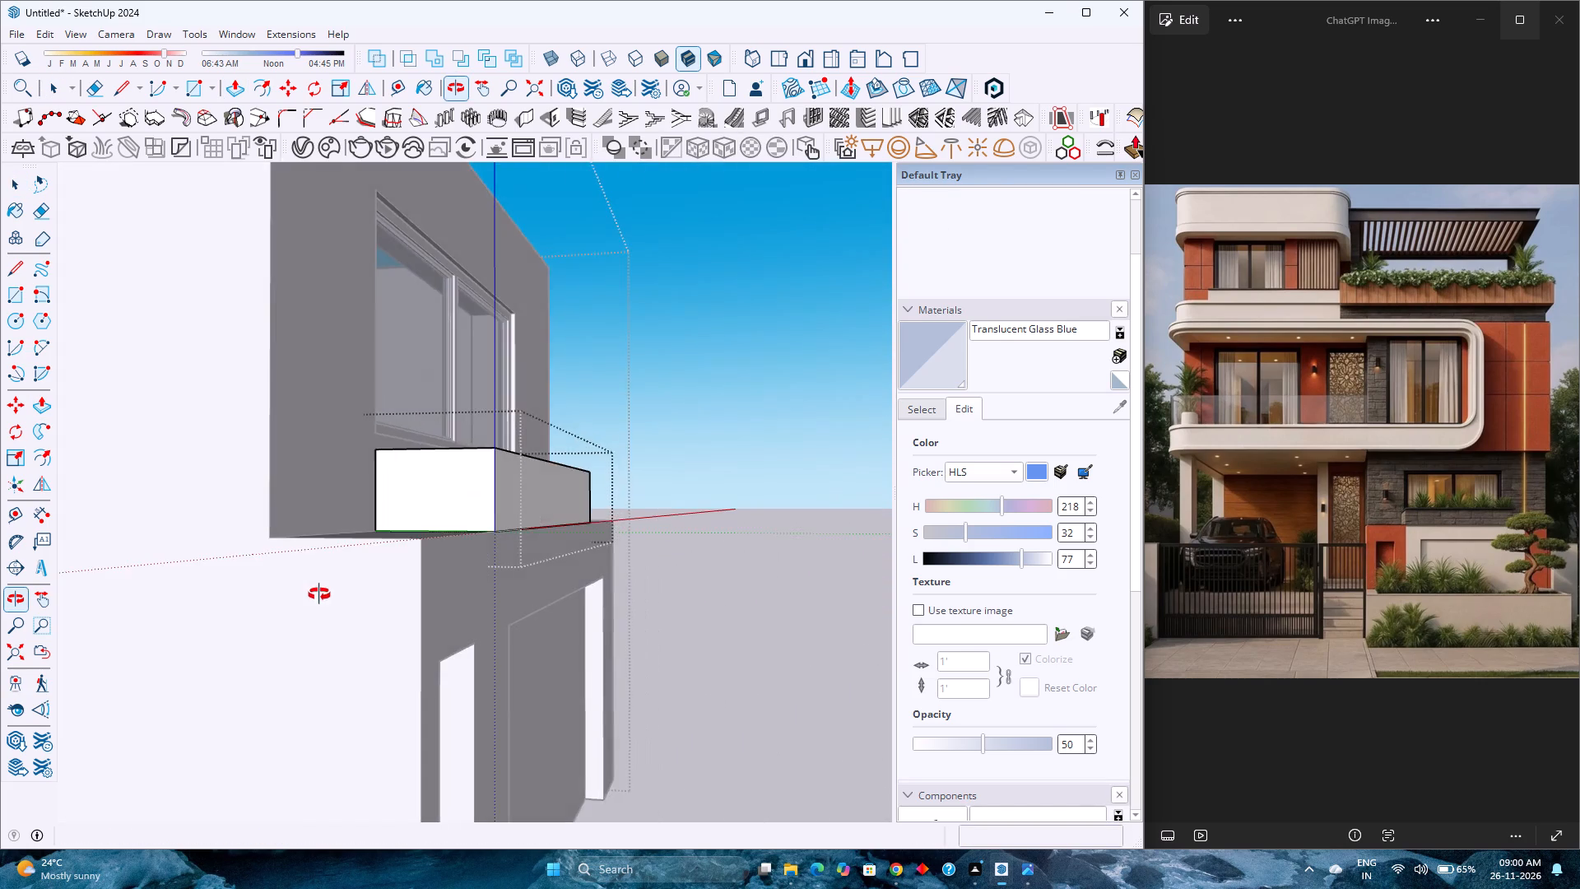
{"action": "scroll", "coordinate": [327, 576], "scroll_direction": "down", "scroll_amount": 3}
{"action": "scroll", "coordinate": [428, 512], "scroll_direction": "up", "scroll_amount": 5}
{"action": "scroll", "coordinate": [495, 503], "scroll_direction": "up", "scroll_amount": 1}
{"action": "middle_click_drag", "start_coordinate": [495, 503], "coordinate": [411, 571]}
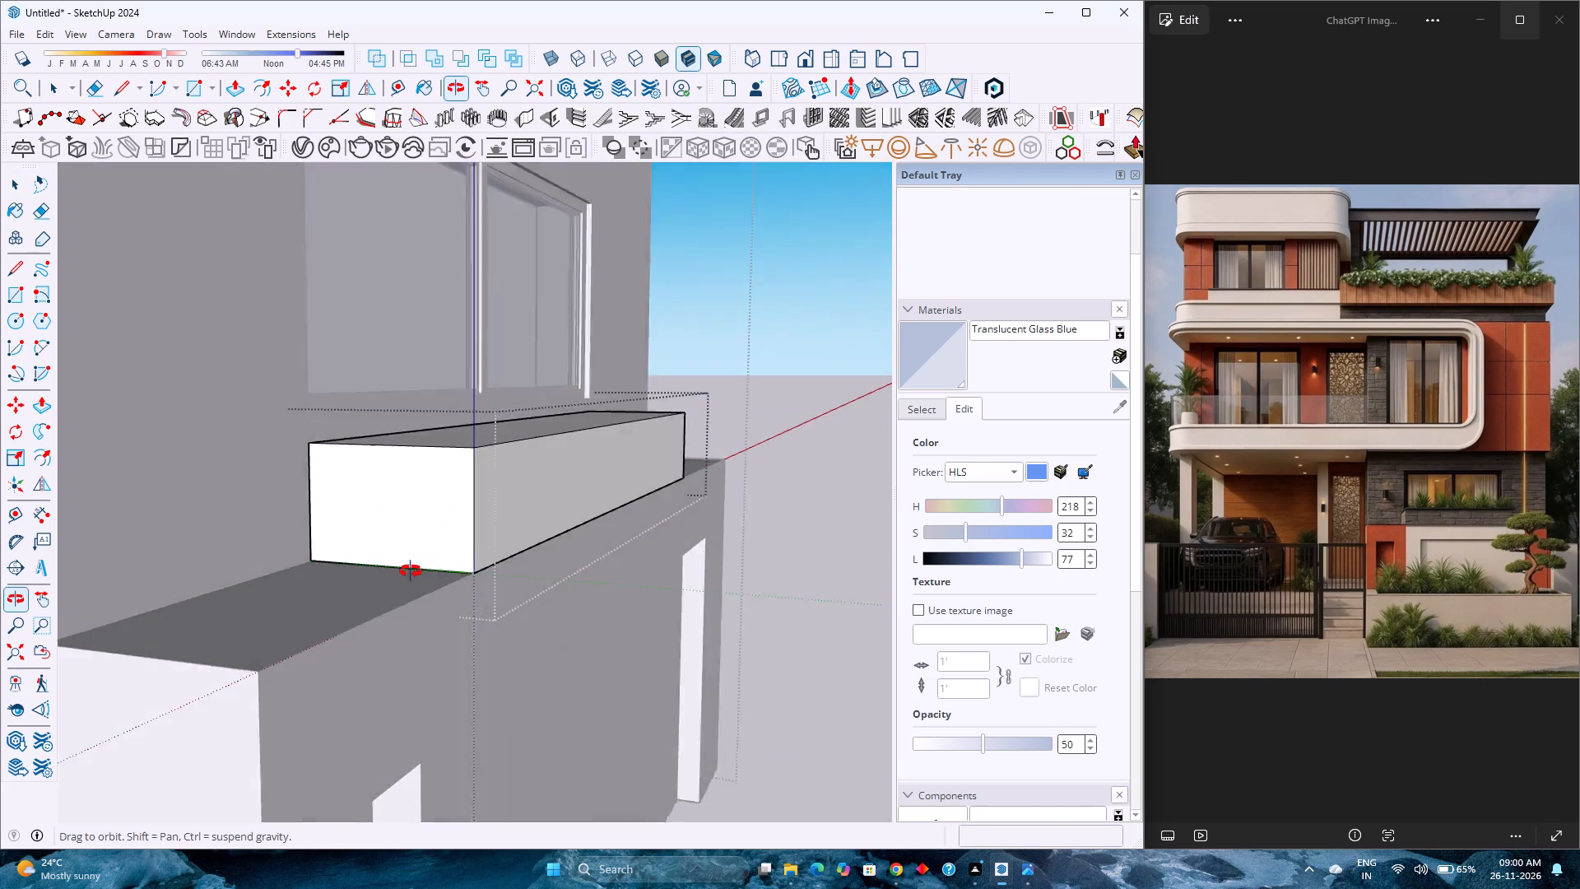
{"action": "middle_click_drag", "start_coordinate": [411, 571], "coordinate": [255, 663]}
{"action": "scroll", "coordinate": [351, 589], "scroll_direction": "down", "scroll_amount": 7}
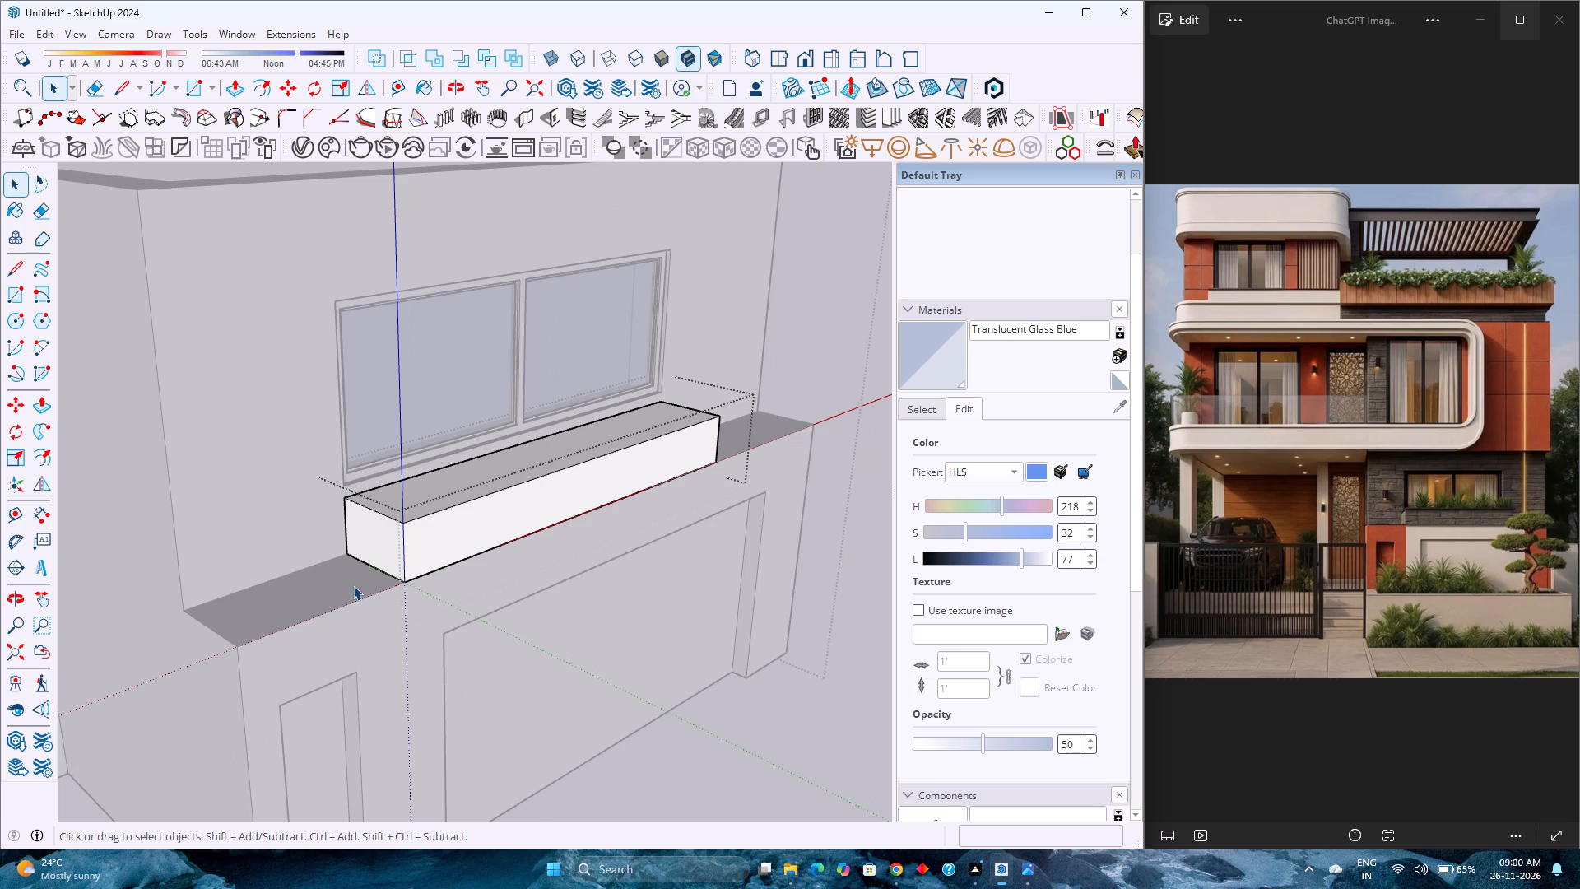
{"action": "scroll", "coordinate": [360, 588], "scroll_direction": "up", "scroll_amount": 1}
{"action": "scroll", "coordinate": [379, 575], "scroll_direction": "down", "scroll_amount": 6}
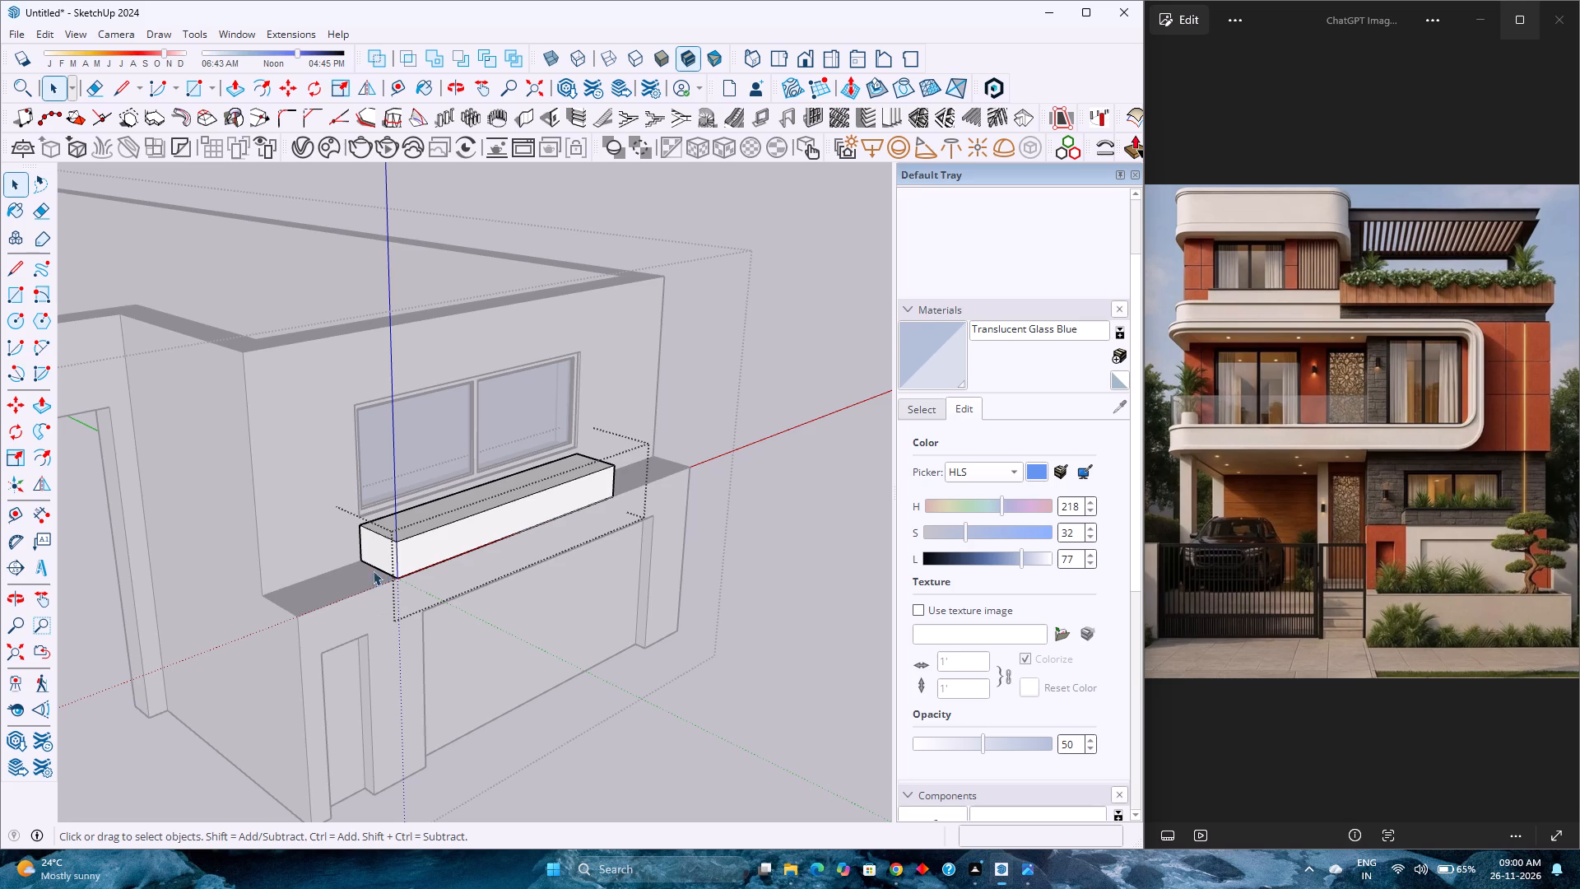
{"action": "scroll", "coordinate": [352, 564], "scroll_direction": "up", "scroll_amount": 7}
Offset the outline of the planter block's top face inward by 3".
{"action": "left_click", "coordinate": [513, 493]}
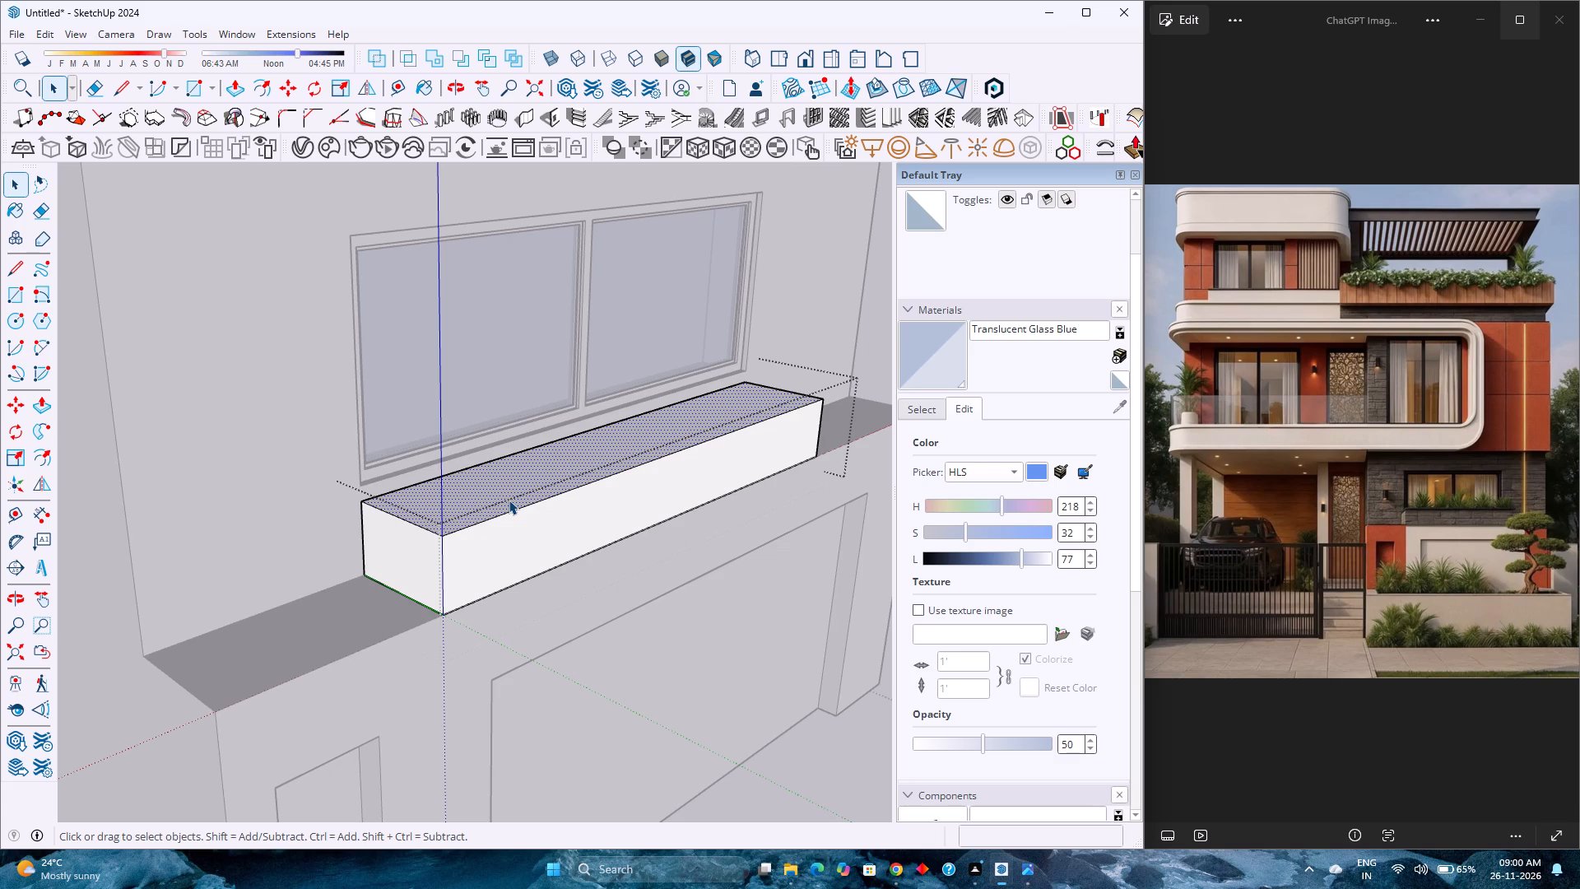
{"action": "scroll", "coordinate": [509, 500], "scroll_direction": "up", "scroll_amount": 4}
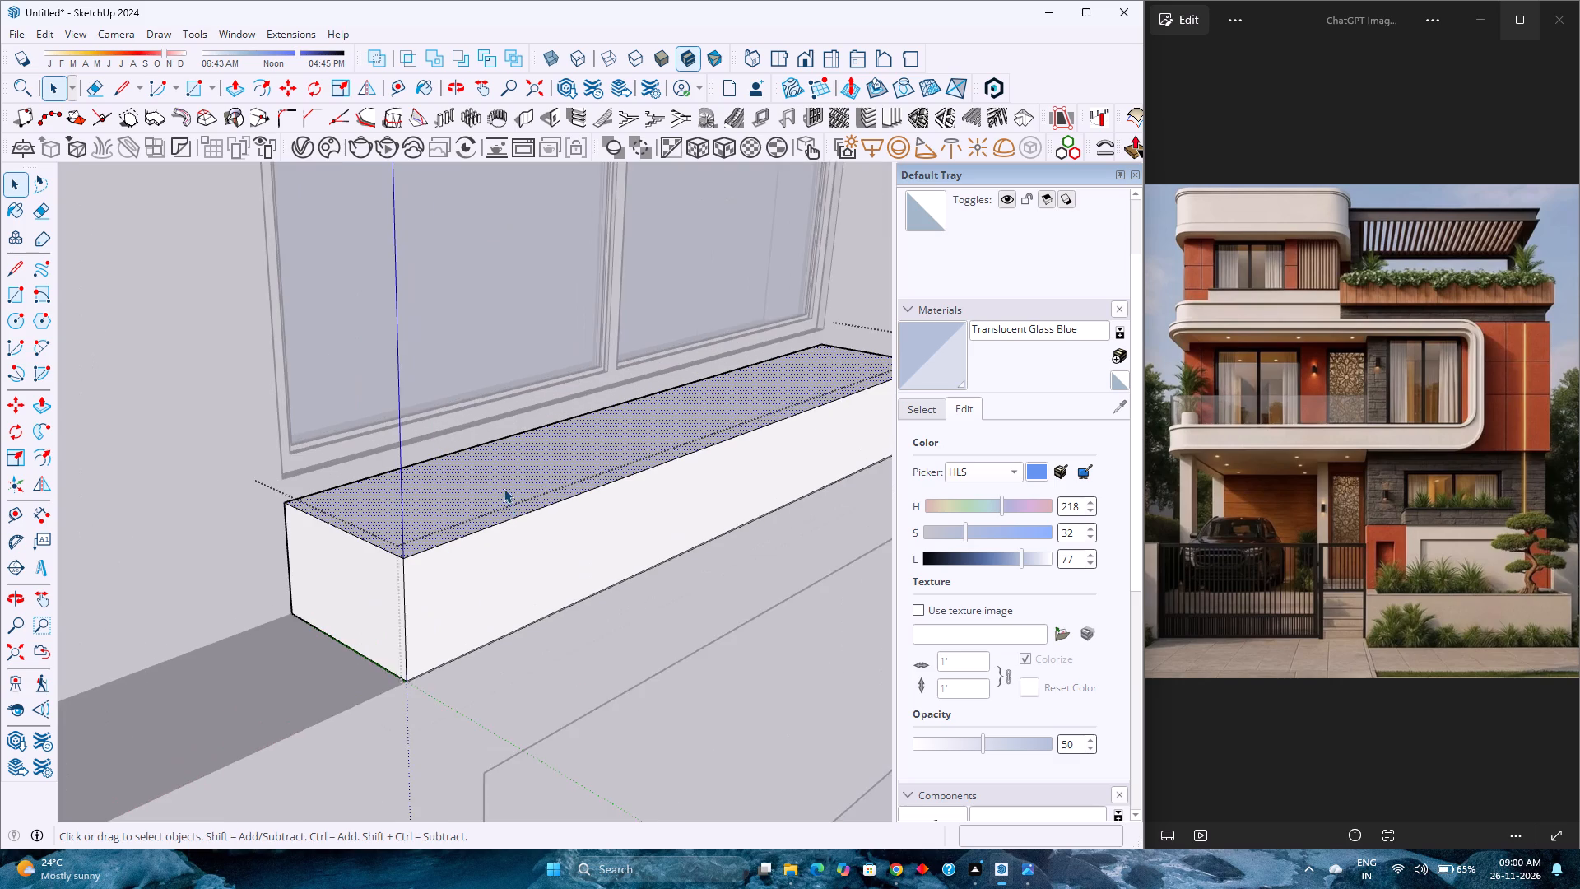
{"action": "middle_click_drag", "start_coordinate": [504, 488], "coordinate": [529, 536]}
{"action": "middle_click", "coordinate": [529, 536]}
{"action": "scroll", "coordinate": [525, 526], "scroll_direction": "down", "scroll_amount": 4}
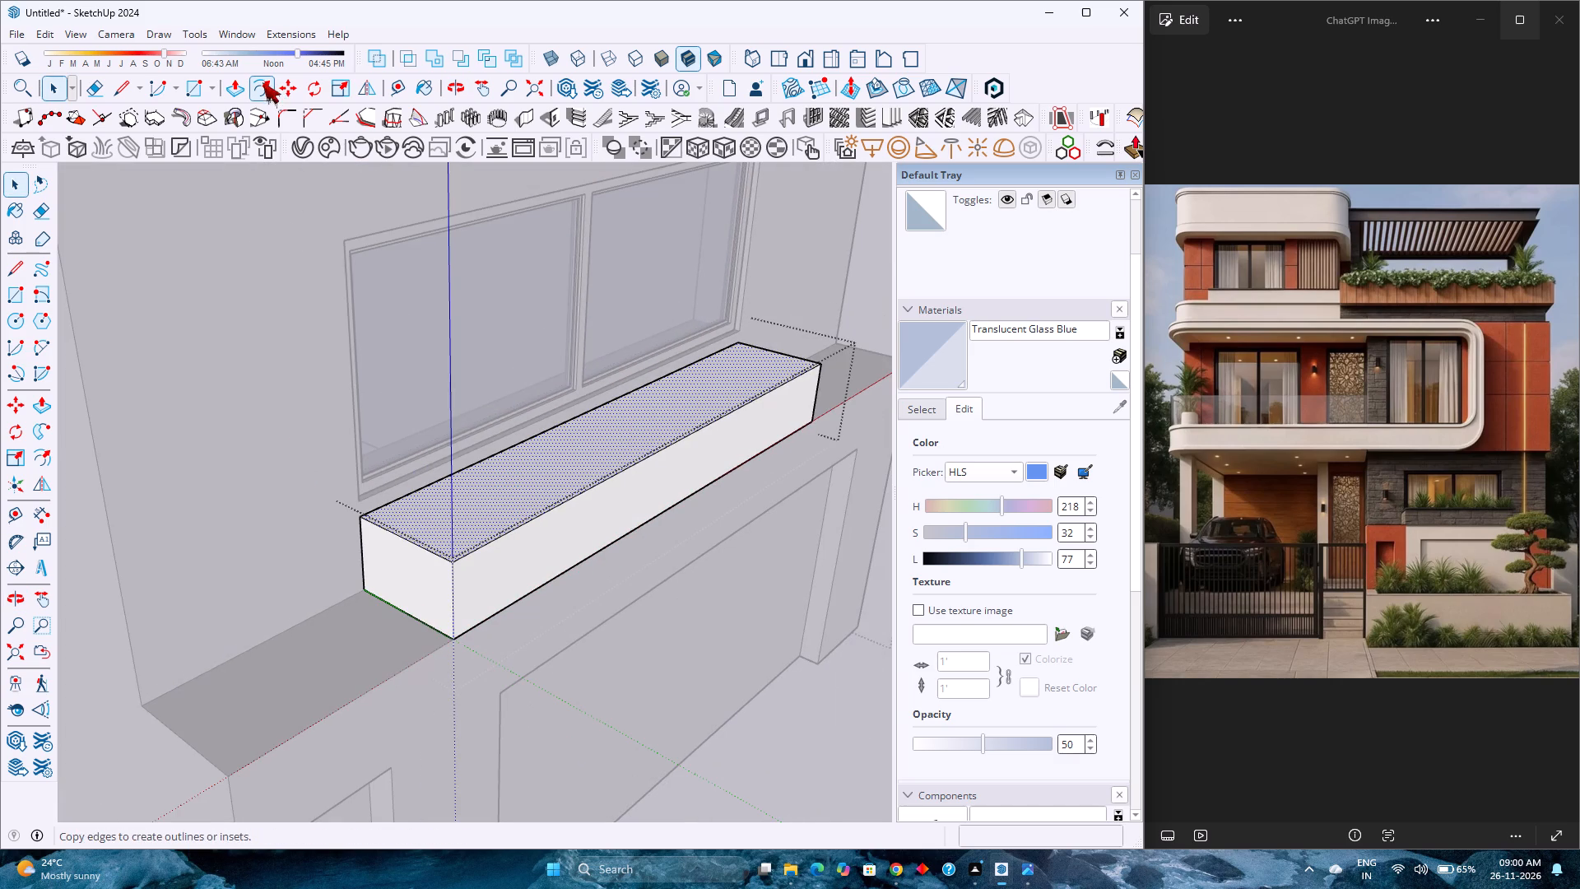
{"action": "left_click", "coordinate": [263, 82]}
{"action": "left_click", "coordinate": [476, 545]}
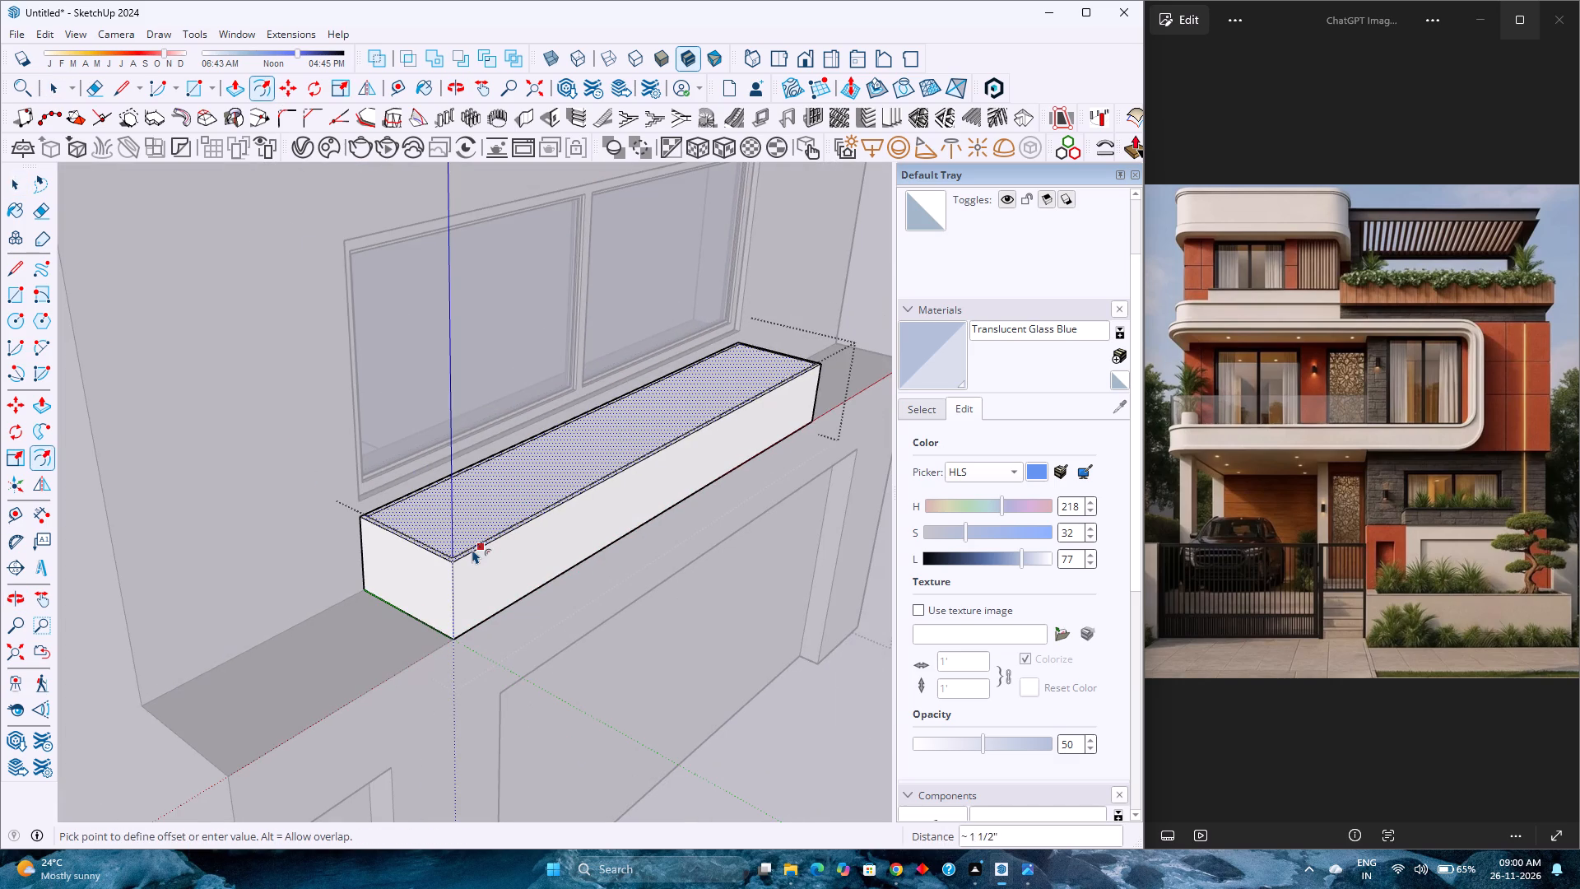
{"action": "key", "text": "3"}
{"action": "key", "text": "Return"}
Set the top face's inward offset to 2.5" for the planter's rim.
{"action": "scroll", "coordinate": [475, 523], "scroll_direction": "up", "scroll_amount": 7}
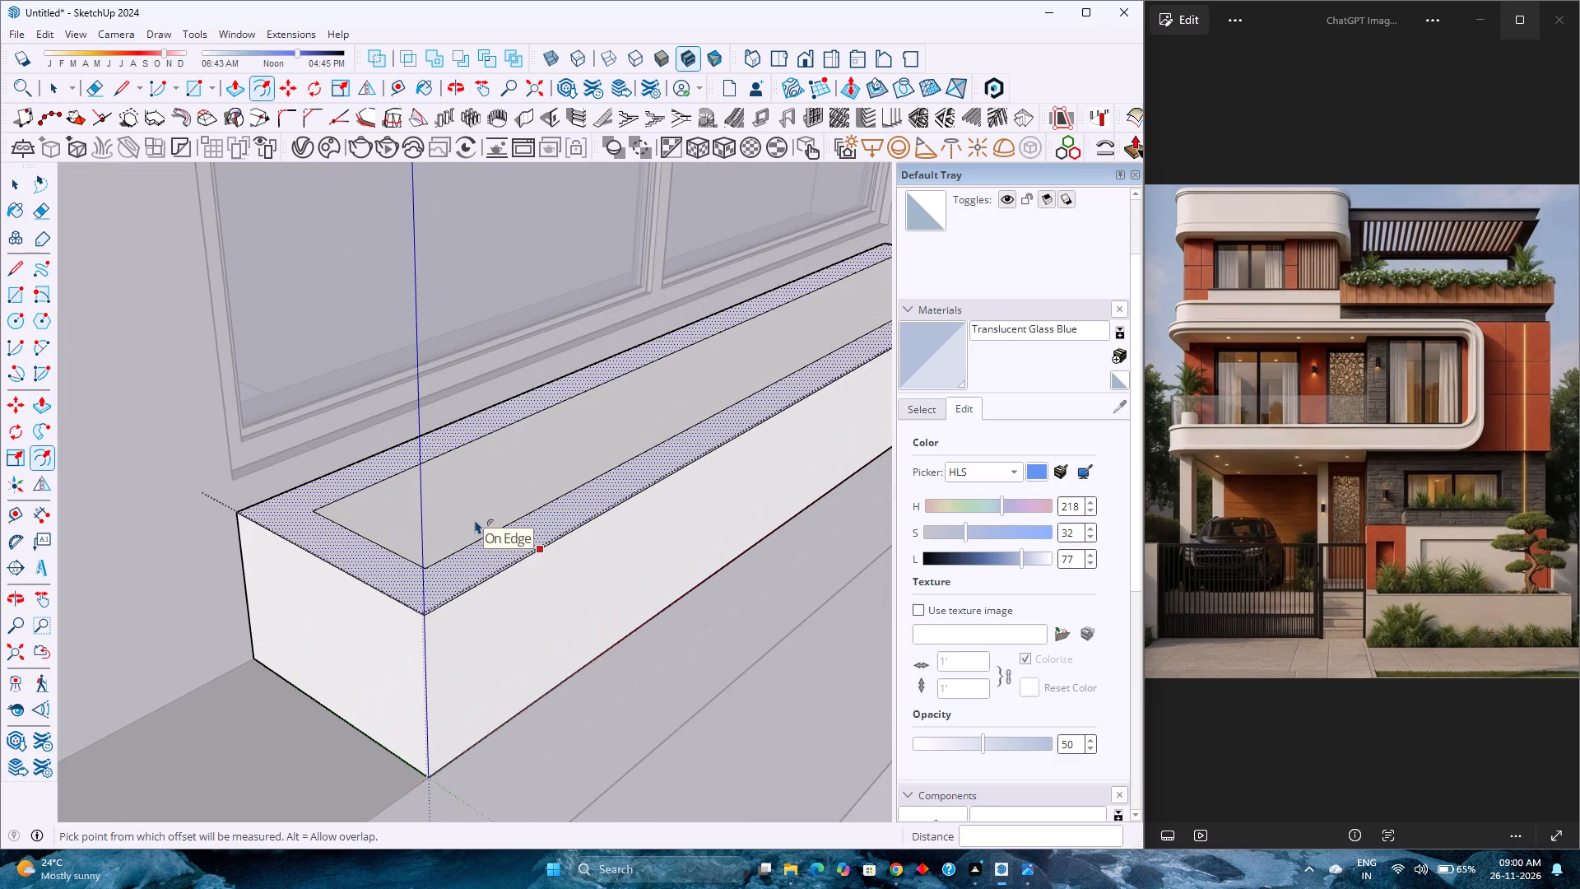
{"action": "key", "text": "2"}
{"action": "key", "text": "period"}
{"action": "key", "text": "5"}
{"action": "key", "text": "Return"}
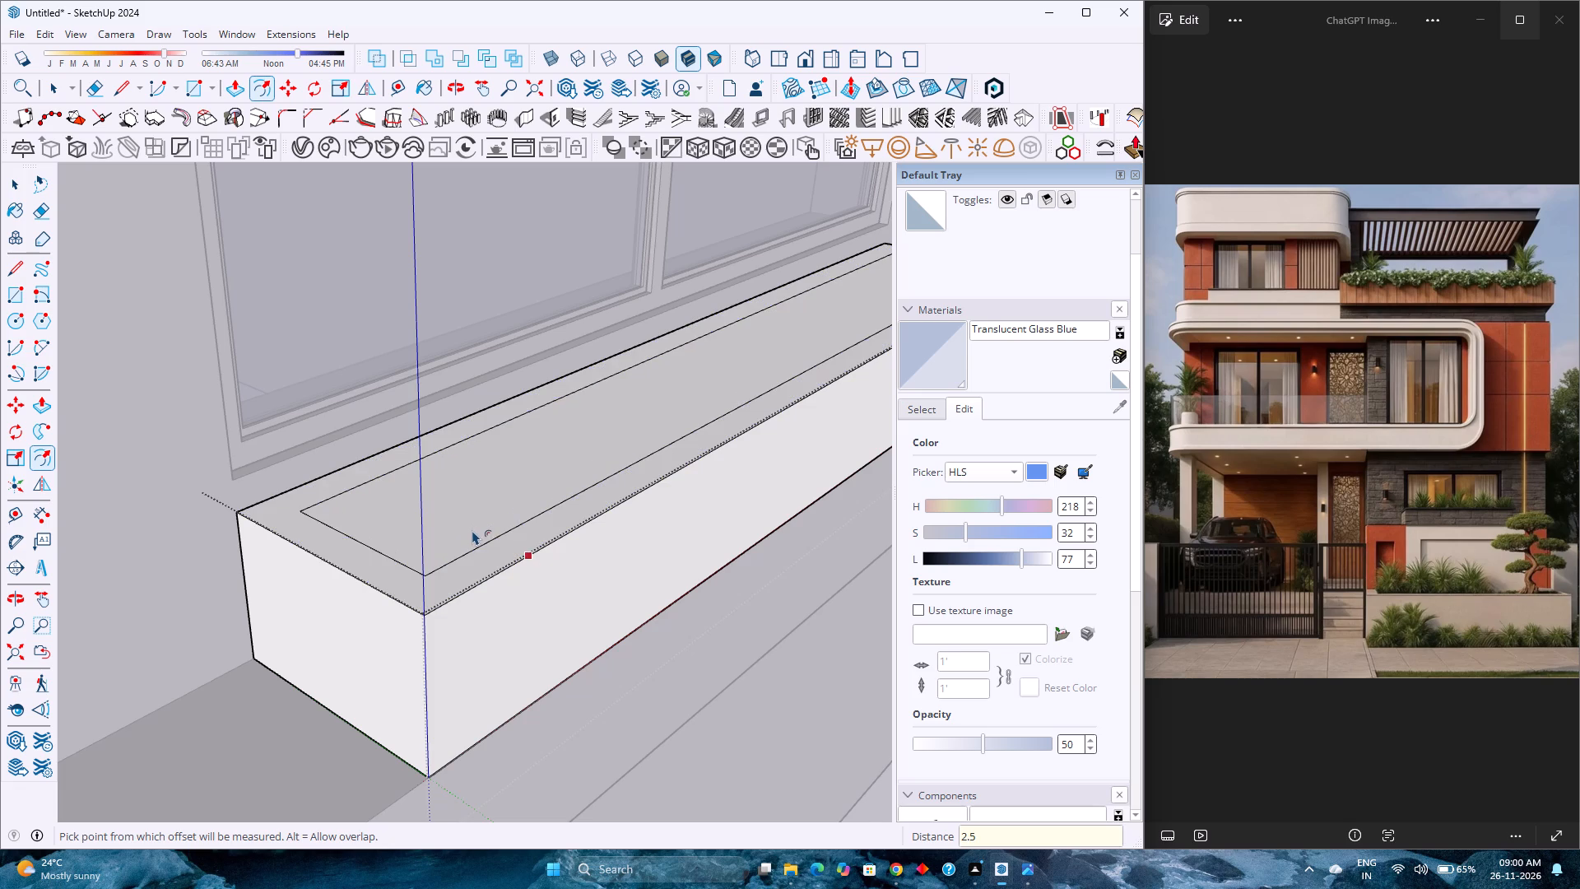
Push the inner top face of the planter block down 8" to hollow it out.
{"action": "scroll", "coordinate": [472, 530], "scroll_direction": "up", "scroll_amount": 3}
{"action": "key", "text": "p"}
{"action": "key", "text": "Escape"}
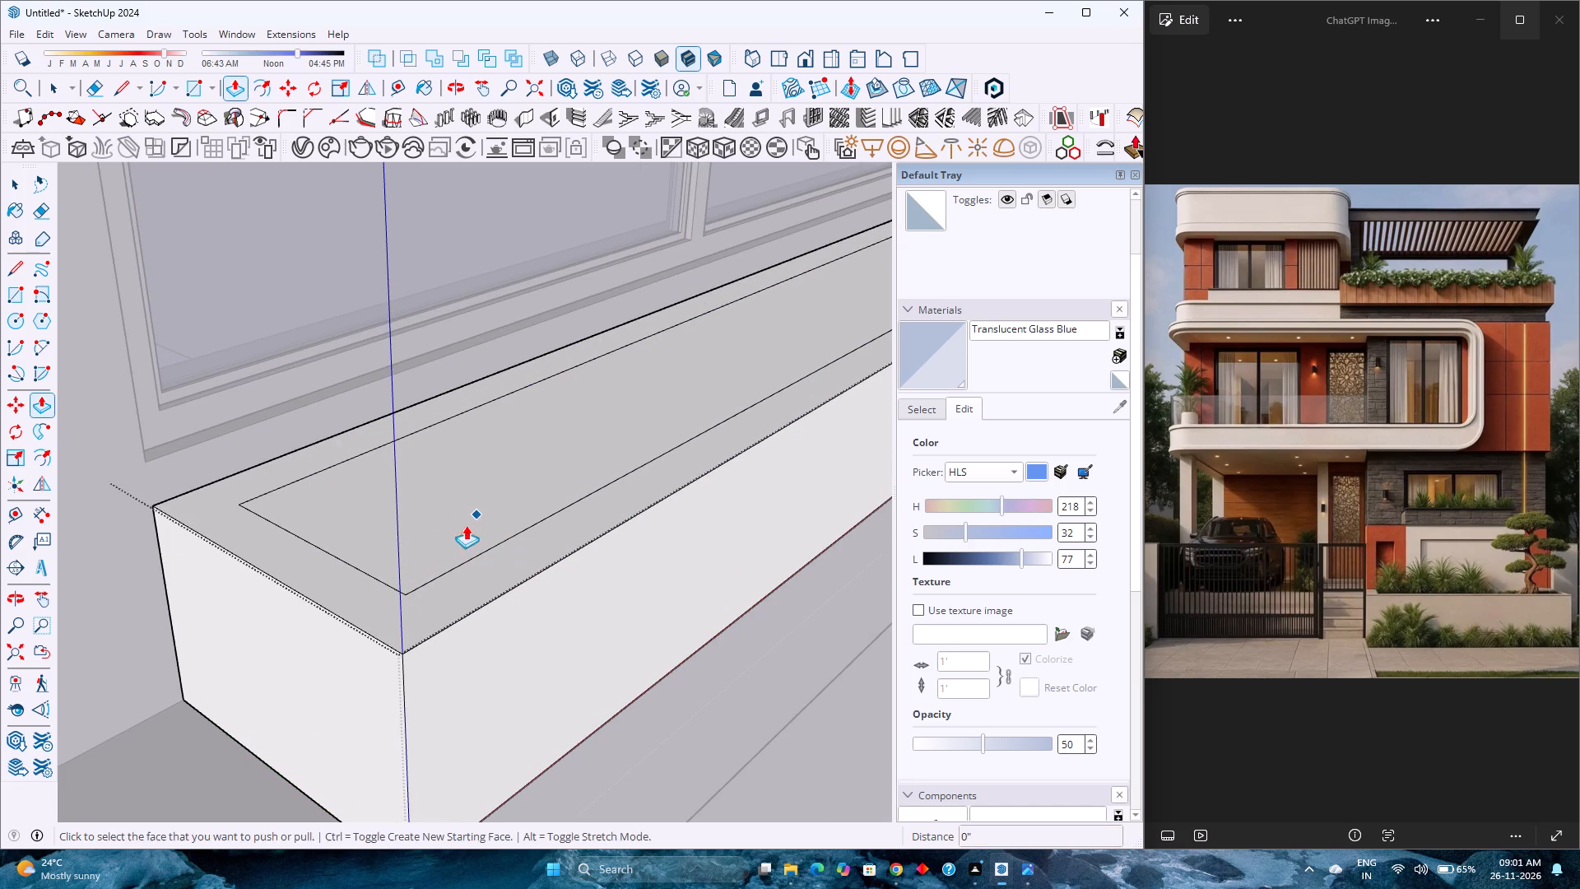
{"action": "left_click", "coordinate": [490, 499]}
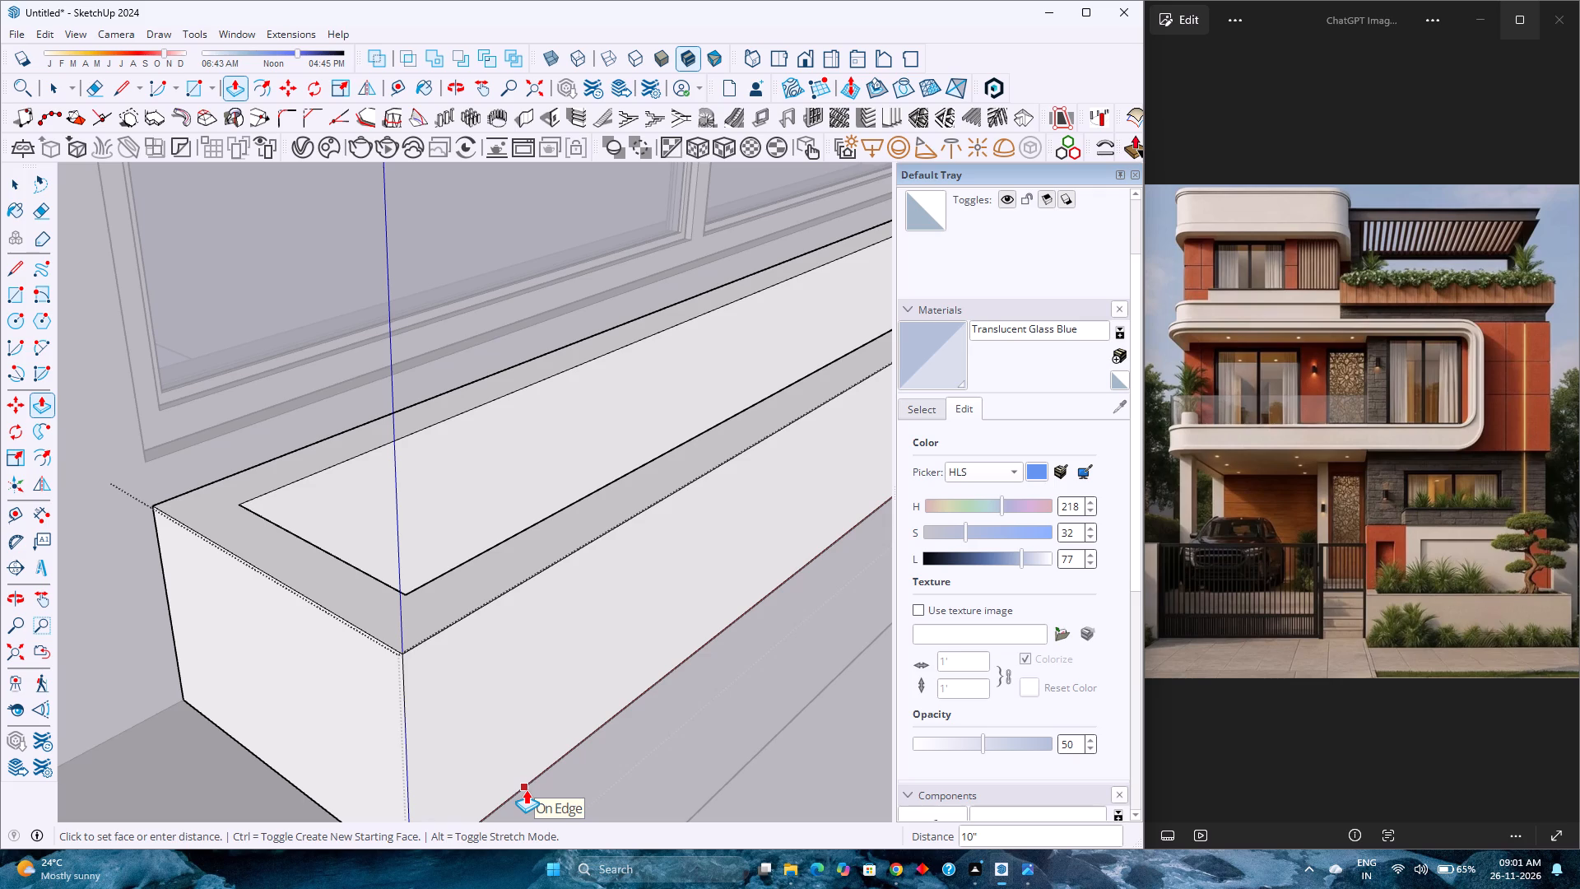
{"action": "key", "text": "8"}
{"action": "key", "text": "Return"}
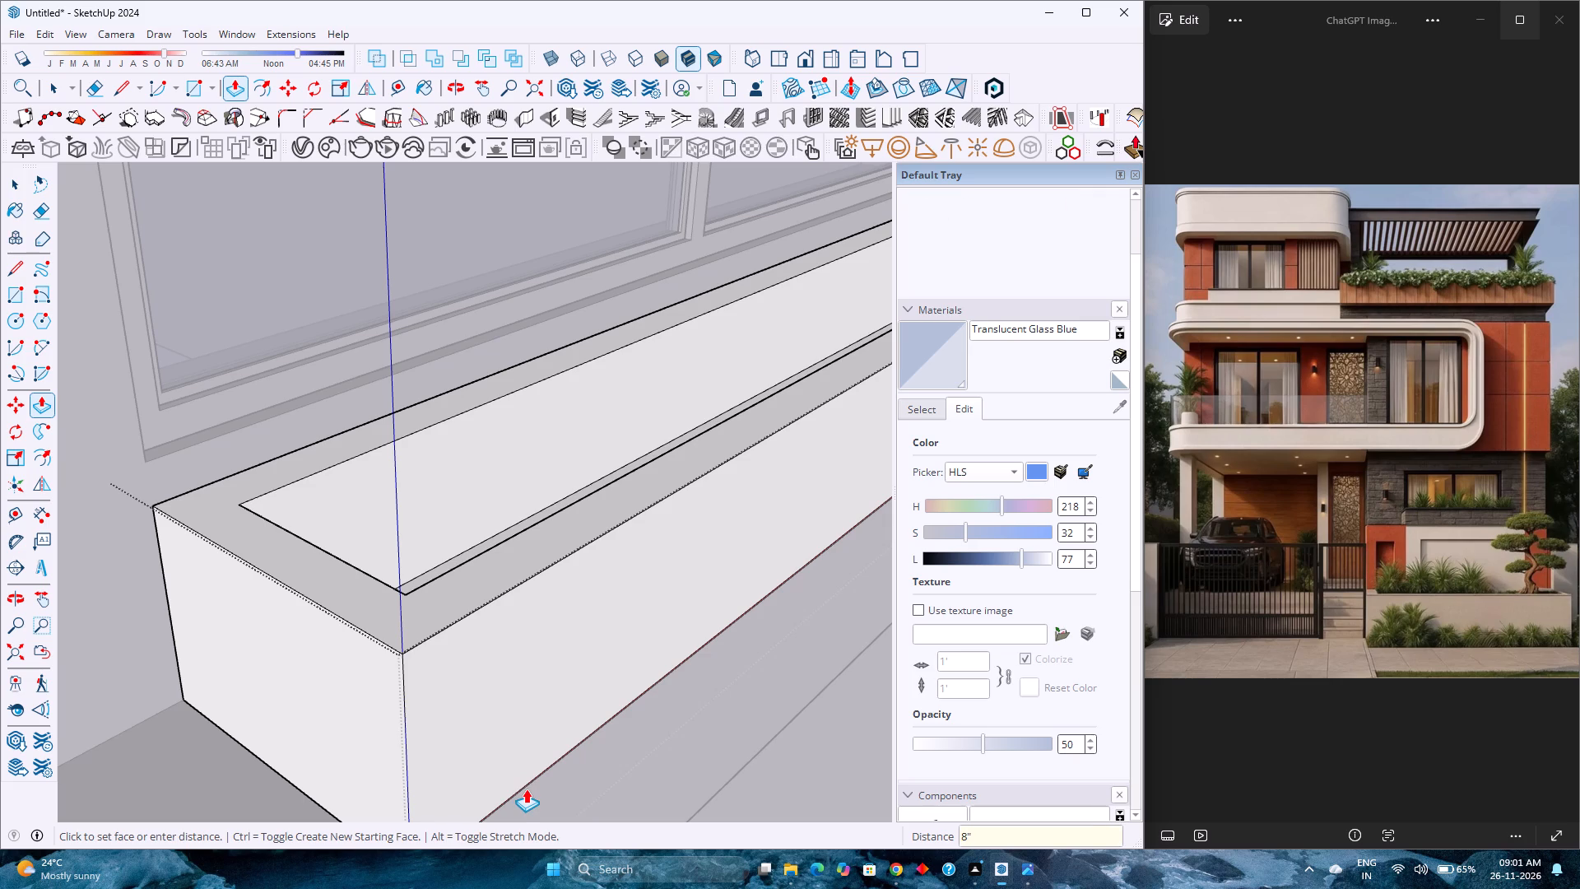
Set the depth of the planter's hollow to 9".
{"action": "scroll", "coordinate": [524, 780], "scroll_direction": "down", "scroll_amount": 4}
{"action": "middle_click_drag", "start_coordinate": [518, 776], "coordinate": [475, 680]}
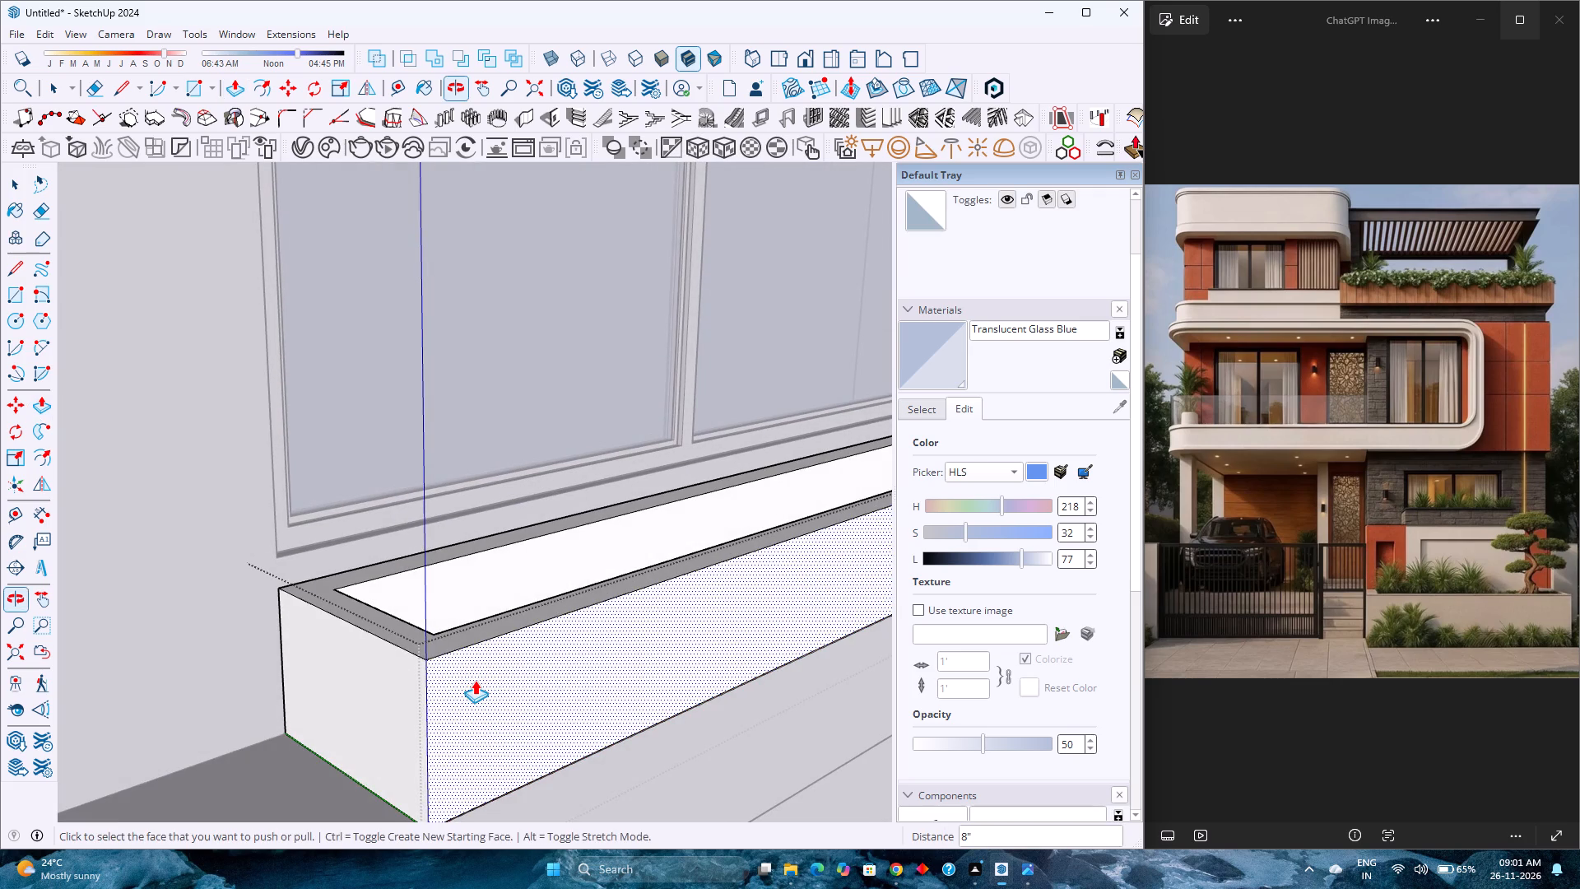
{"action": "key", "text": "9"}
{"action": "key", "text": "Return"}
{"action": "scroll", "coordinate": [482, 677], "scroll_direction": "down", "scroll_amount": 10}
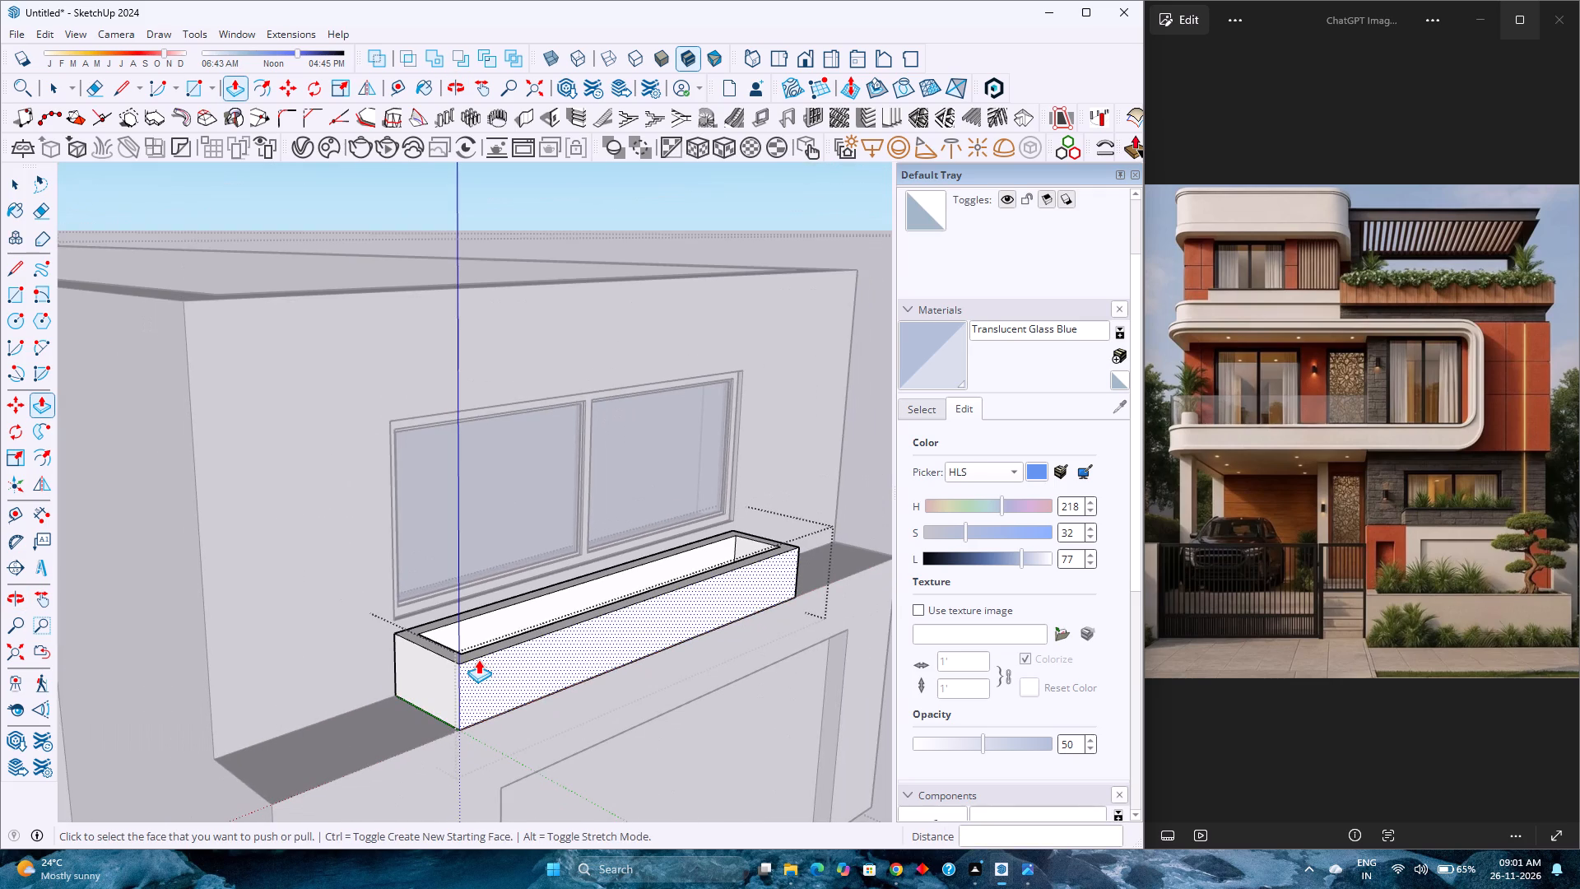
{"action": "key", "text": "space"}
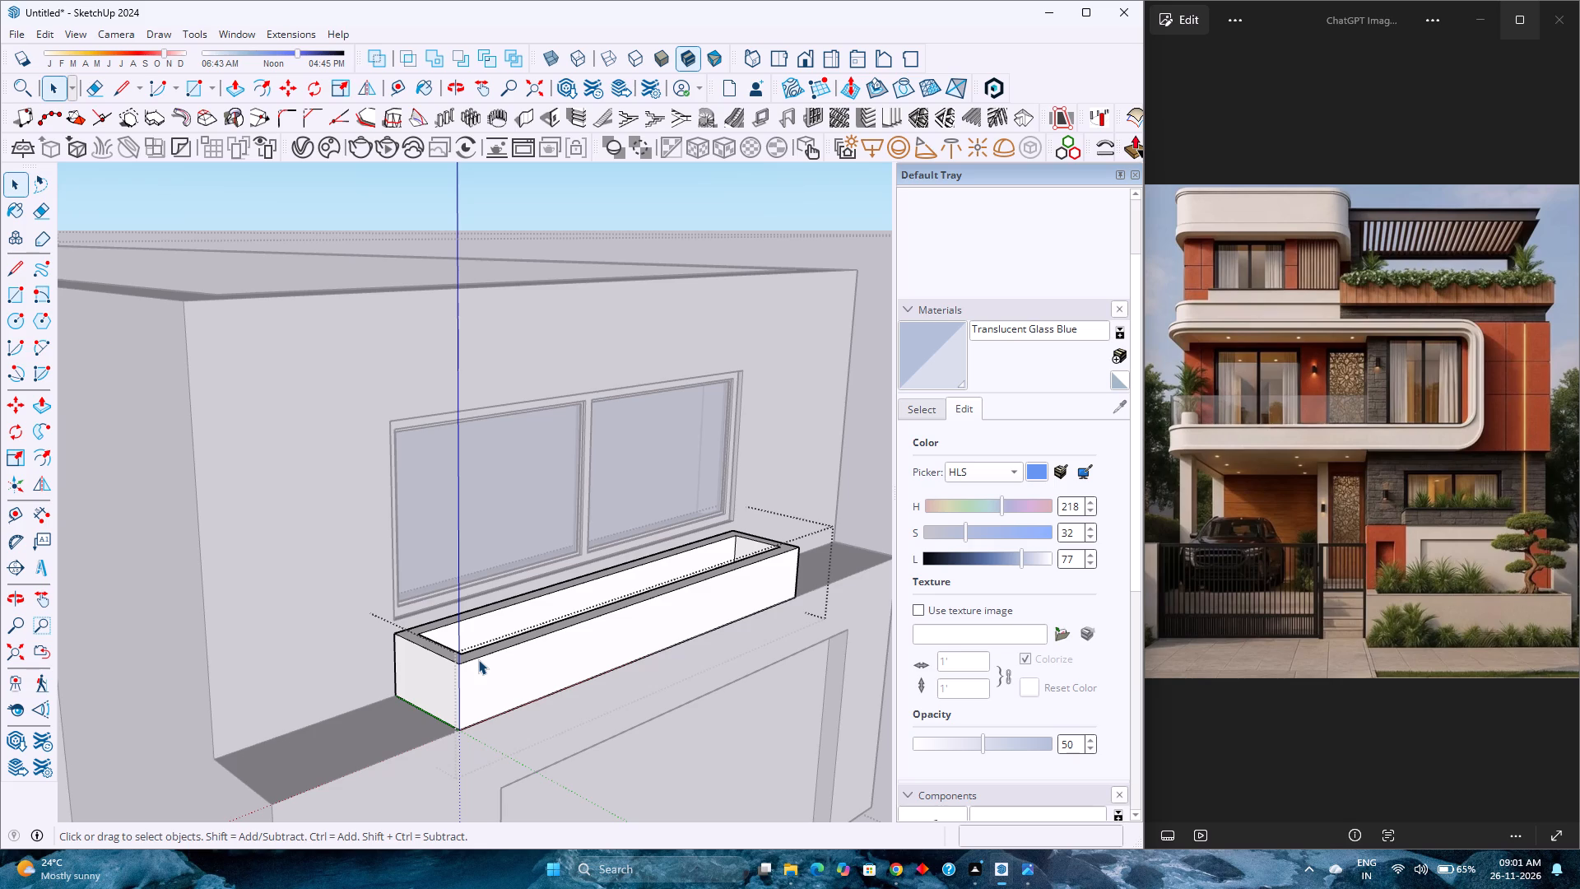
Examine the hollowed planter box on its ledge below the window, close up and from farther away.
{"action": "scroll", "coordinate": [478, 659], "scroll_direction": "down", "scroll_amount": 2}
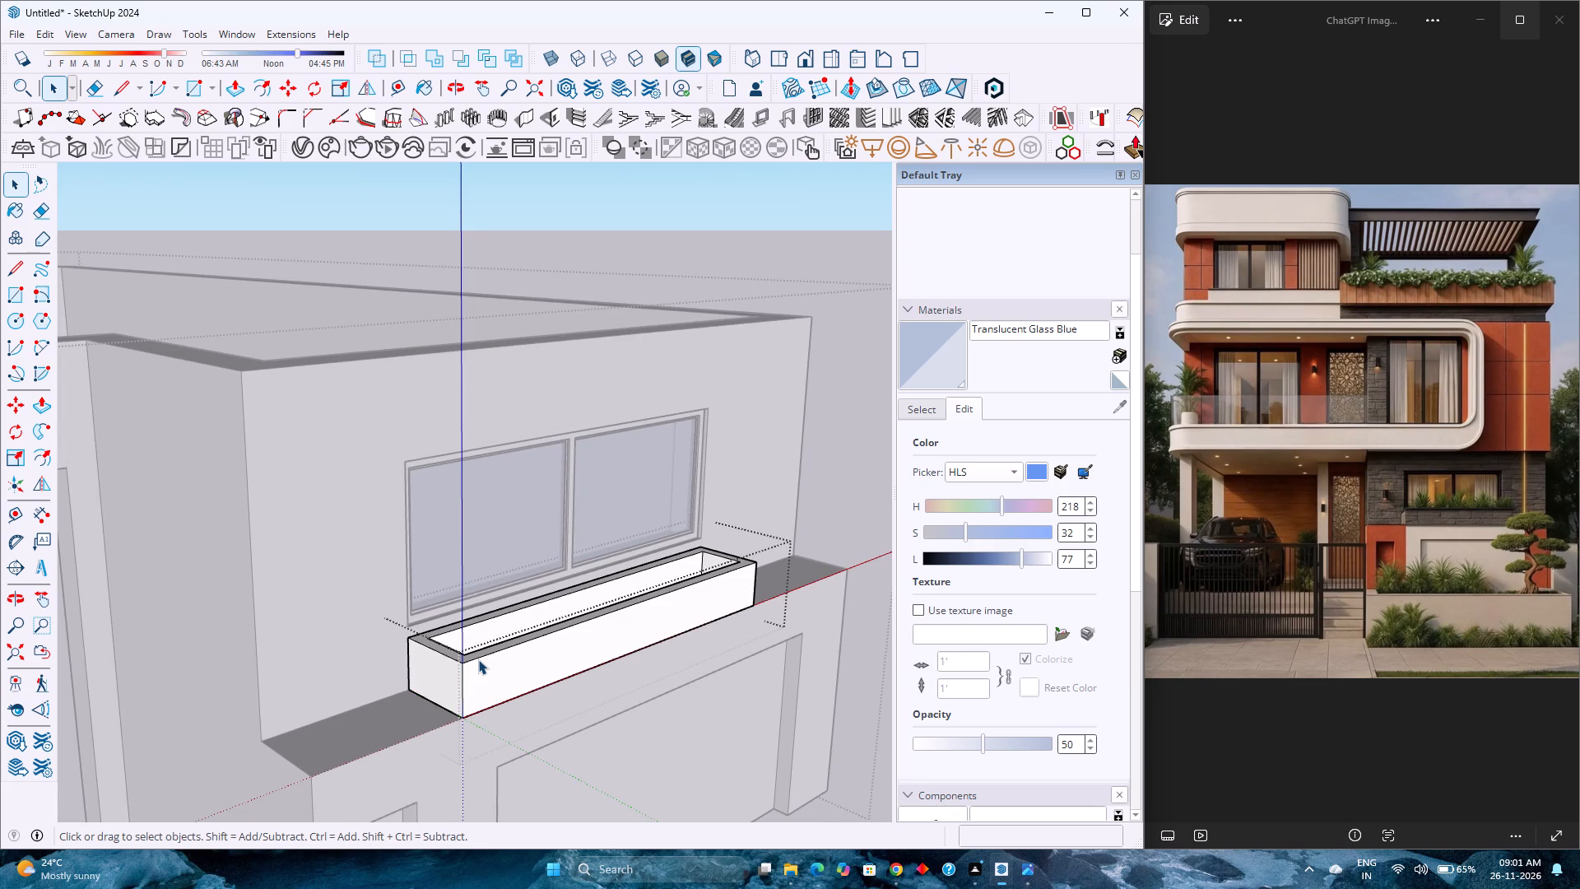
{"action": "scroll", "coordinate": [479, 659], "scroll_direction": "down", "scroll_amount": 4}
{"action": "scroll", "coordinate": [513, 646], "scroll_direction": "up", "scroll_amount": 5}
{"action": "scroll", "coordinate": [513, 646], "scroll_direction": "down", "scroll_amount": 6}
{"action": "scroll", "coordinate": [515, 651], "scroll_direction": "up", "scroll_amount": 4}
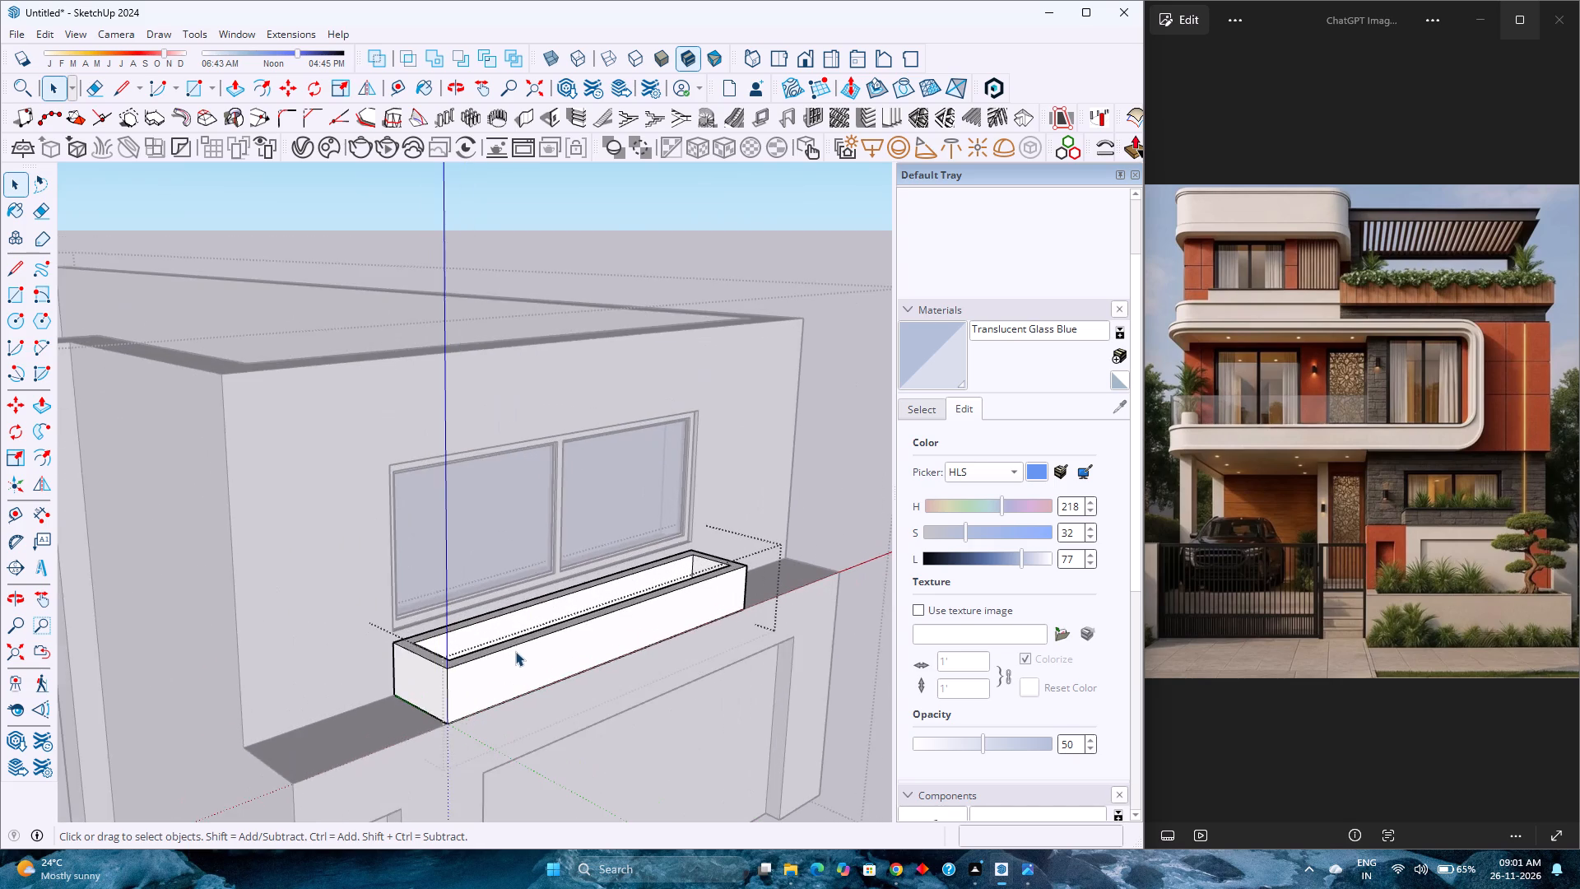
{"action": "middle_click_drag", "start_coordinate": [516, 651], "coordinate": [522, 661]}
{"action": "middle_click_drag", "start_coordinate": [523, 662], "coordinate": [579, 761]}
{"action": "middle_click", "coordinate": [579, 761]}
{"action": "scroll", "coordinate": [611, 712], "scroll_direction": "up", "scroll_amount": 5}
{"action": "middle_click_drag", "start_coordinate": [617, 720], "coordinate": [592, 645]}
{"action": "middle_click", "coordinate": [592, 645]}
{"action": "scroll", "coordinate": [593, 630], "scroll_direction": "up", "scroll_amount": 2}
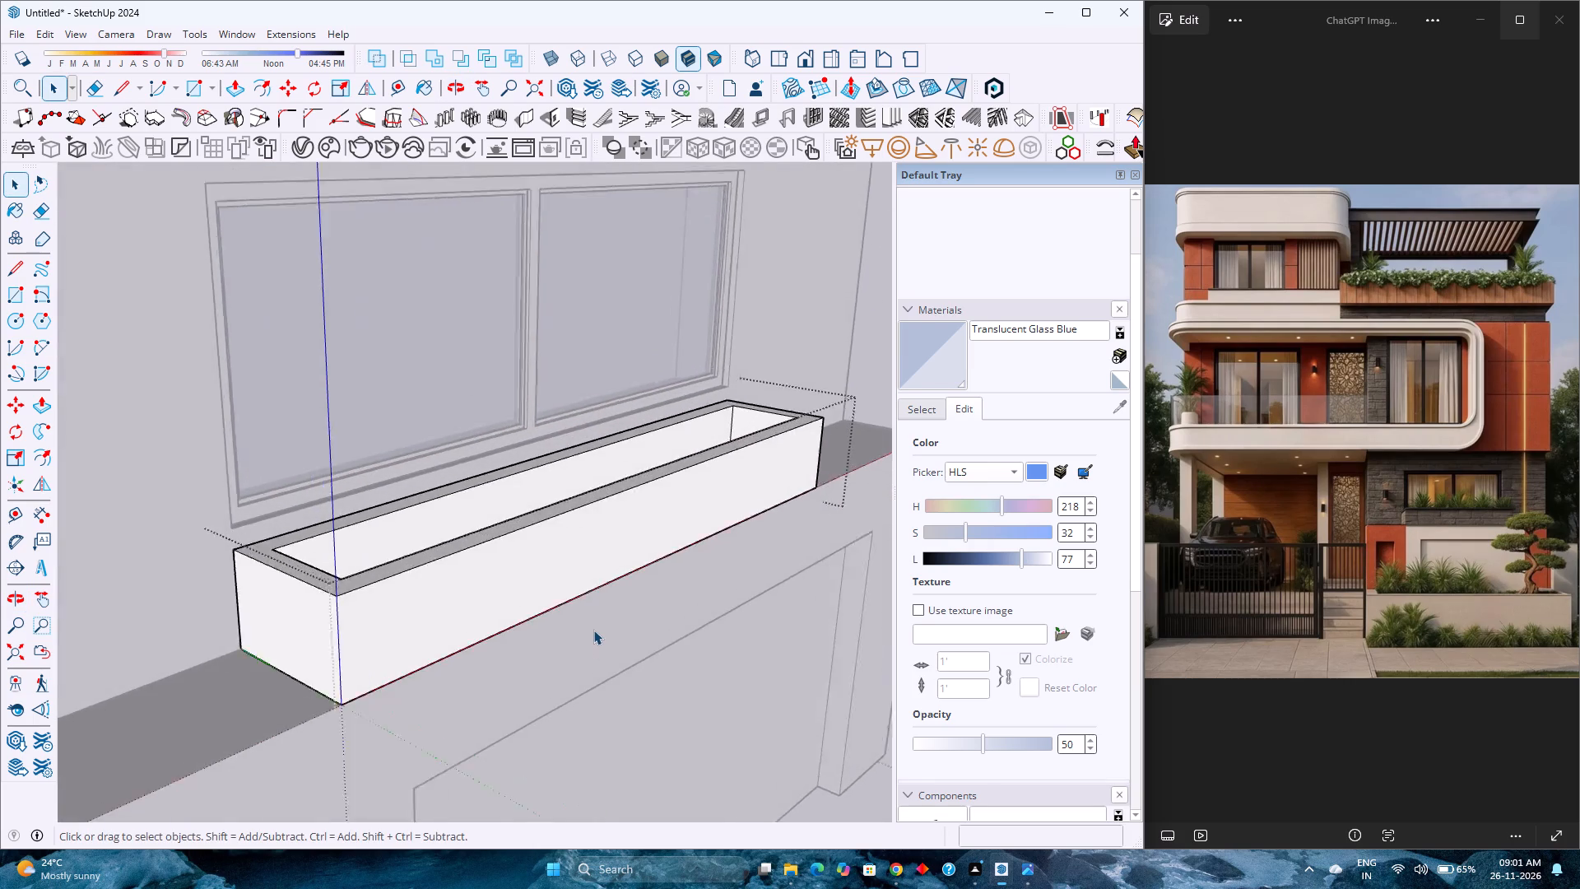
{"action": "scroll", "coordinate": [593, 630], "scroll_direction": "up", "scroll_amount": 3}
{"action": "scroll", "coordinate": [593, 630], "scroll_direction": "down", "scroll_amount": 13}
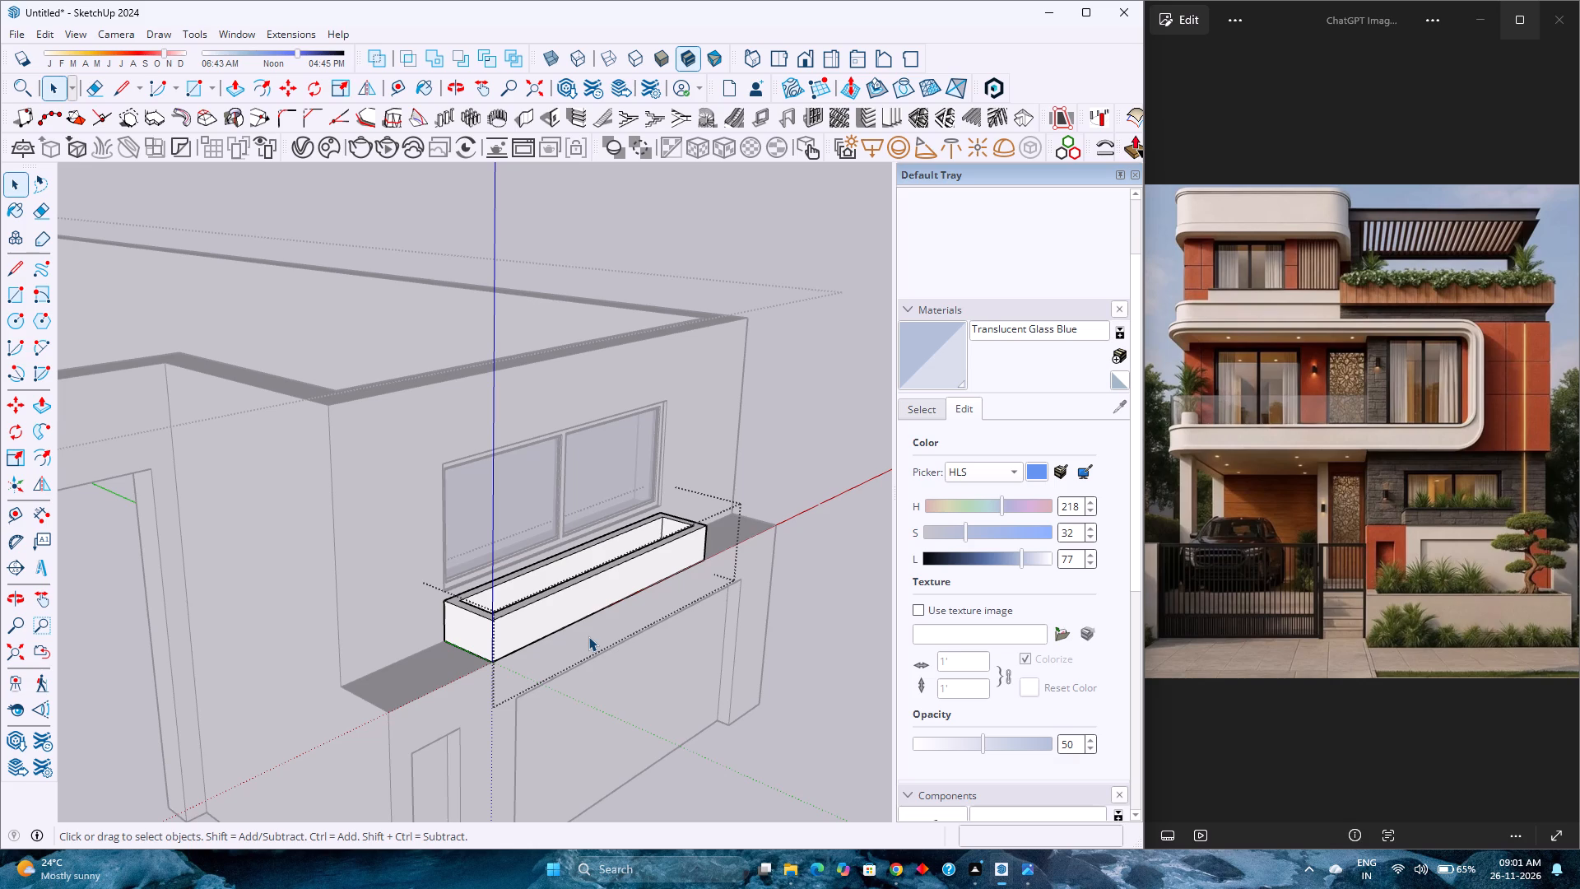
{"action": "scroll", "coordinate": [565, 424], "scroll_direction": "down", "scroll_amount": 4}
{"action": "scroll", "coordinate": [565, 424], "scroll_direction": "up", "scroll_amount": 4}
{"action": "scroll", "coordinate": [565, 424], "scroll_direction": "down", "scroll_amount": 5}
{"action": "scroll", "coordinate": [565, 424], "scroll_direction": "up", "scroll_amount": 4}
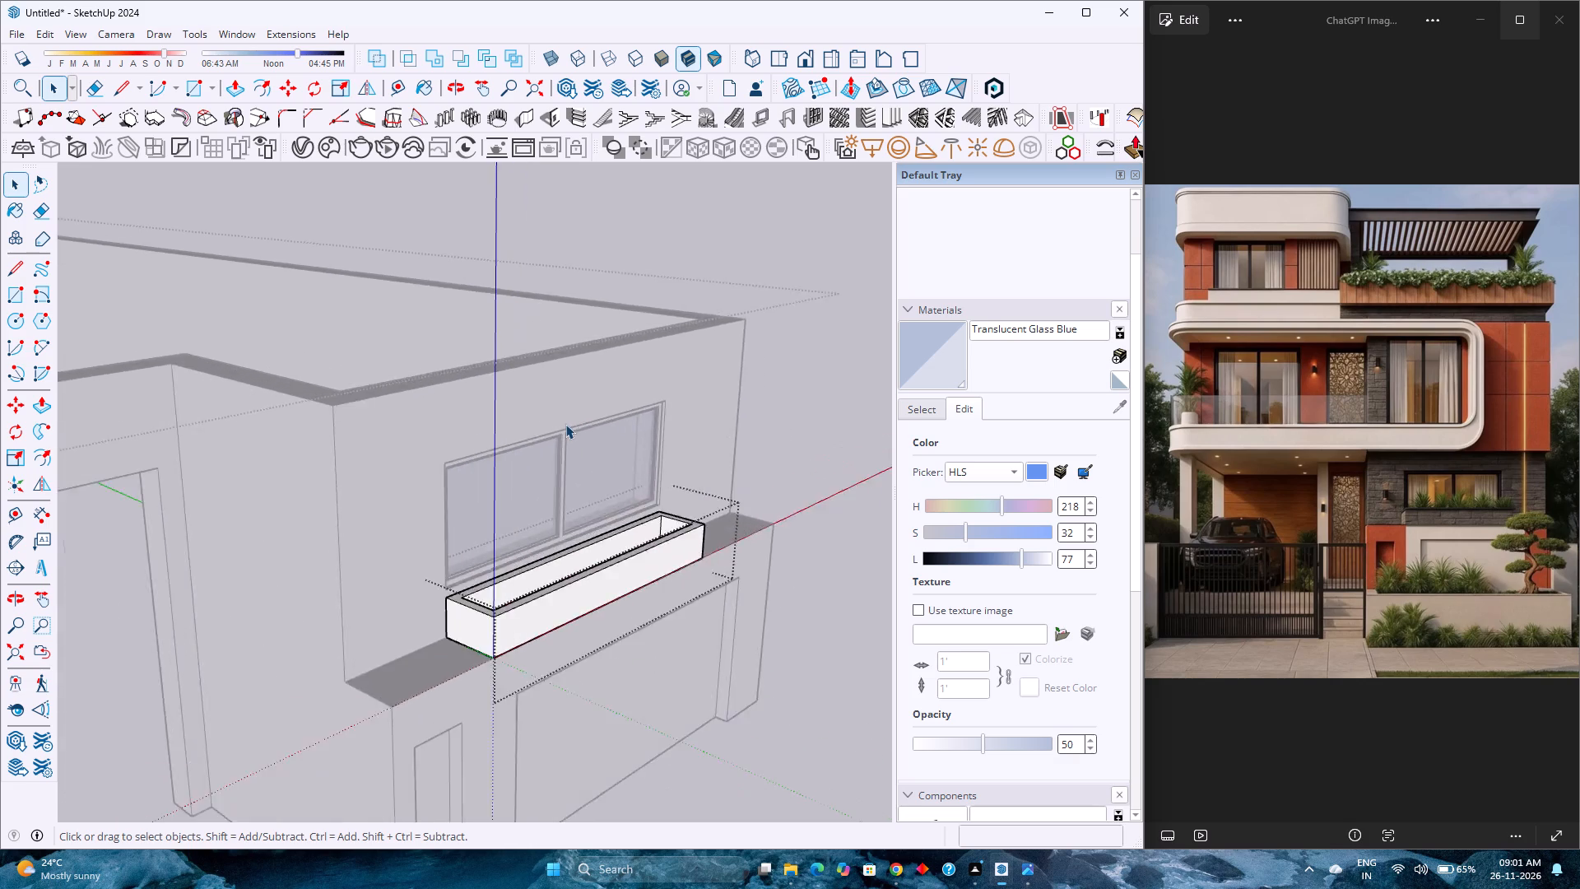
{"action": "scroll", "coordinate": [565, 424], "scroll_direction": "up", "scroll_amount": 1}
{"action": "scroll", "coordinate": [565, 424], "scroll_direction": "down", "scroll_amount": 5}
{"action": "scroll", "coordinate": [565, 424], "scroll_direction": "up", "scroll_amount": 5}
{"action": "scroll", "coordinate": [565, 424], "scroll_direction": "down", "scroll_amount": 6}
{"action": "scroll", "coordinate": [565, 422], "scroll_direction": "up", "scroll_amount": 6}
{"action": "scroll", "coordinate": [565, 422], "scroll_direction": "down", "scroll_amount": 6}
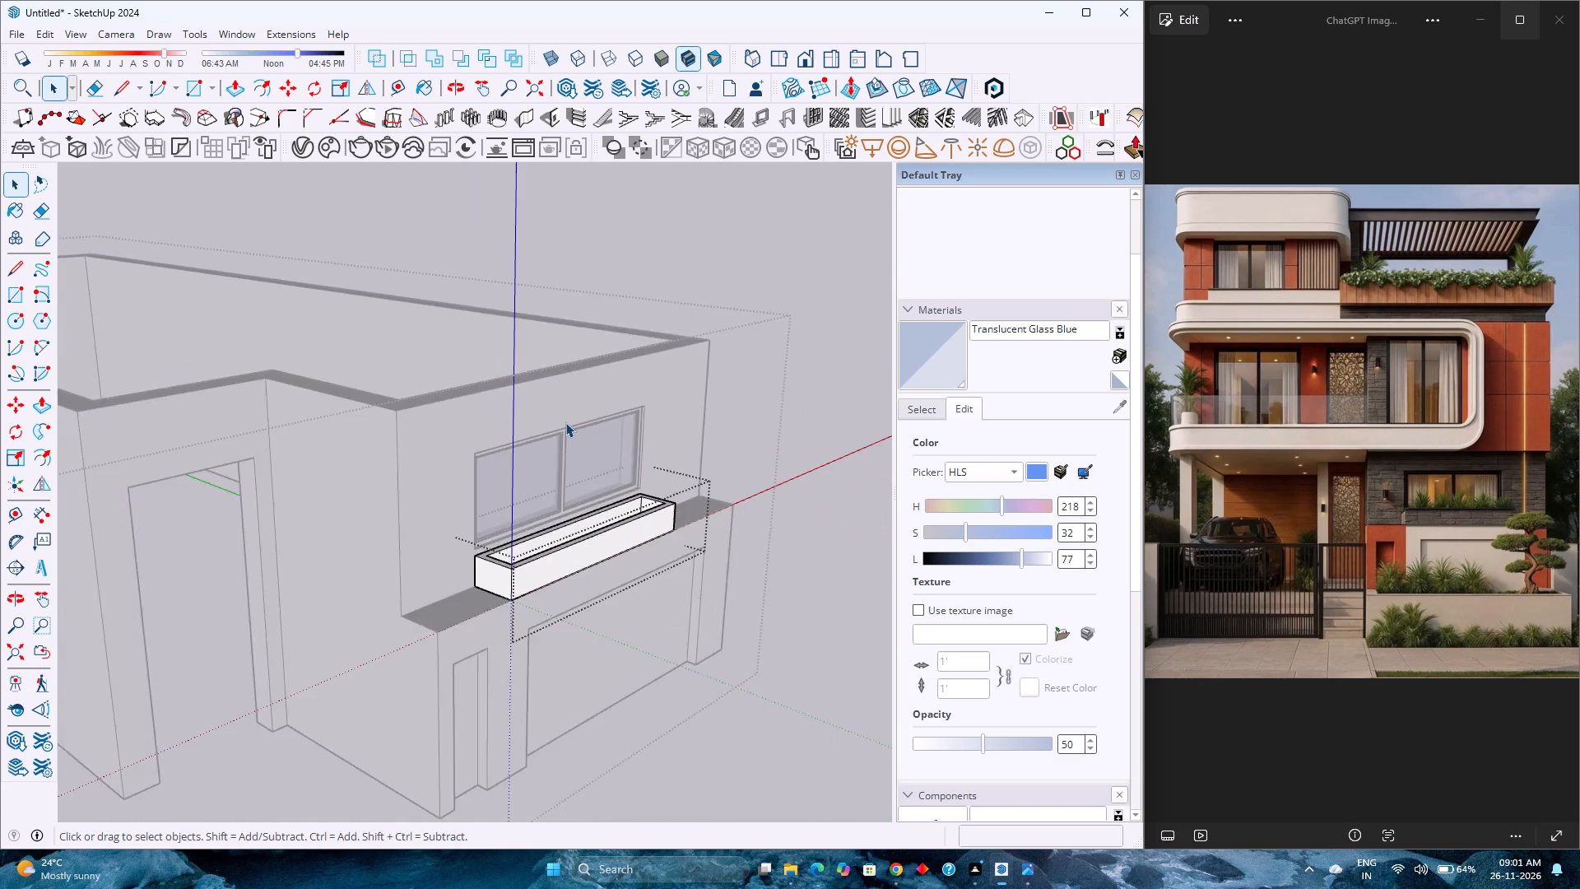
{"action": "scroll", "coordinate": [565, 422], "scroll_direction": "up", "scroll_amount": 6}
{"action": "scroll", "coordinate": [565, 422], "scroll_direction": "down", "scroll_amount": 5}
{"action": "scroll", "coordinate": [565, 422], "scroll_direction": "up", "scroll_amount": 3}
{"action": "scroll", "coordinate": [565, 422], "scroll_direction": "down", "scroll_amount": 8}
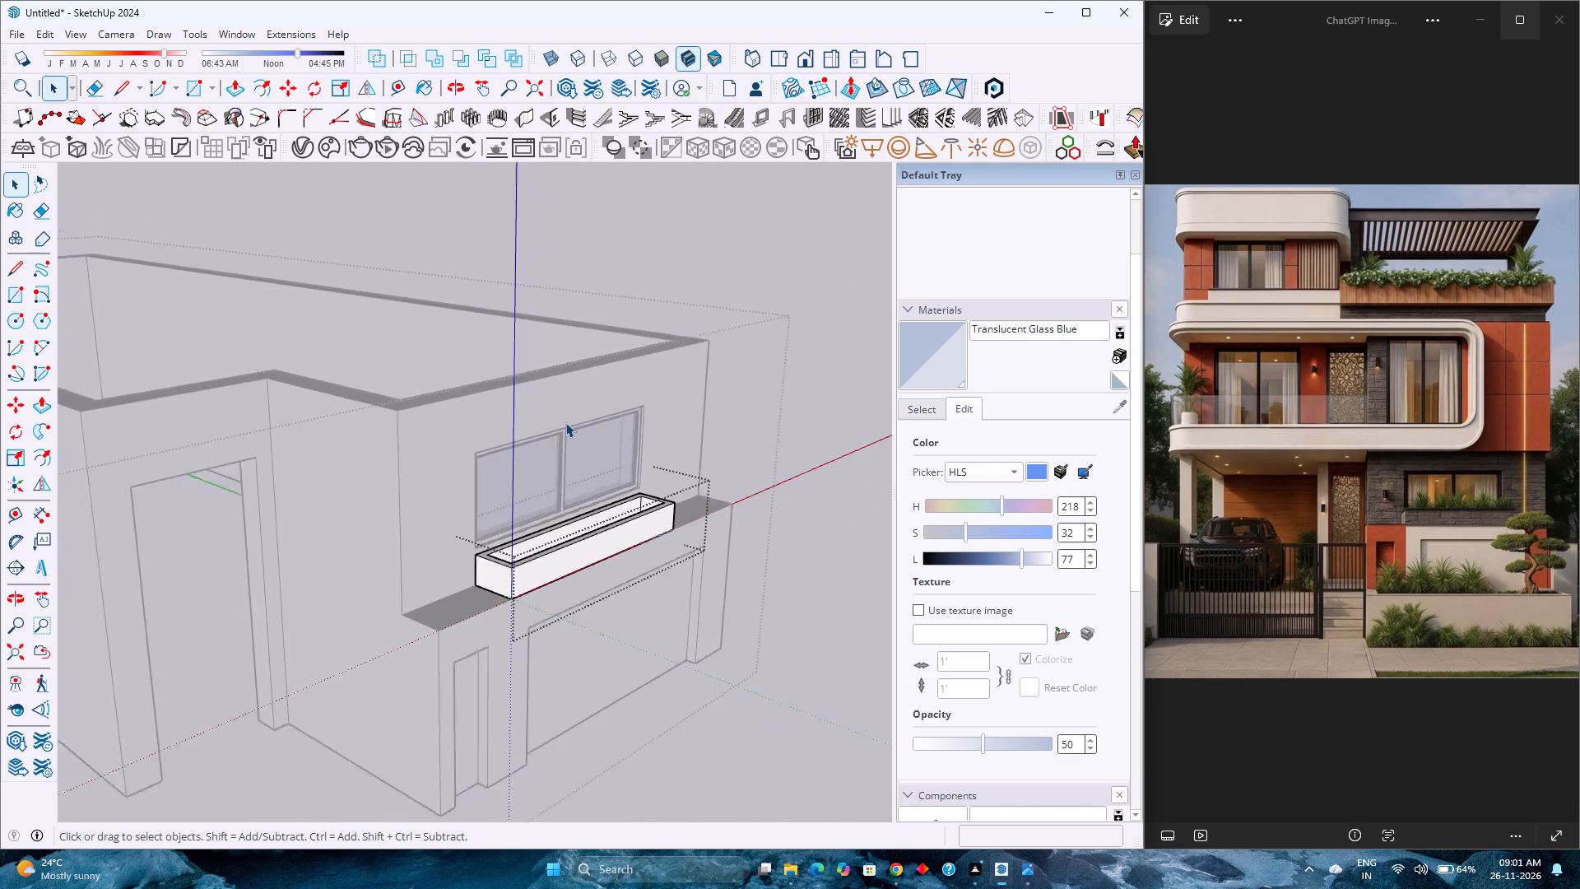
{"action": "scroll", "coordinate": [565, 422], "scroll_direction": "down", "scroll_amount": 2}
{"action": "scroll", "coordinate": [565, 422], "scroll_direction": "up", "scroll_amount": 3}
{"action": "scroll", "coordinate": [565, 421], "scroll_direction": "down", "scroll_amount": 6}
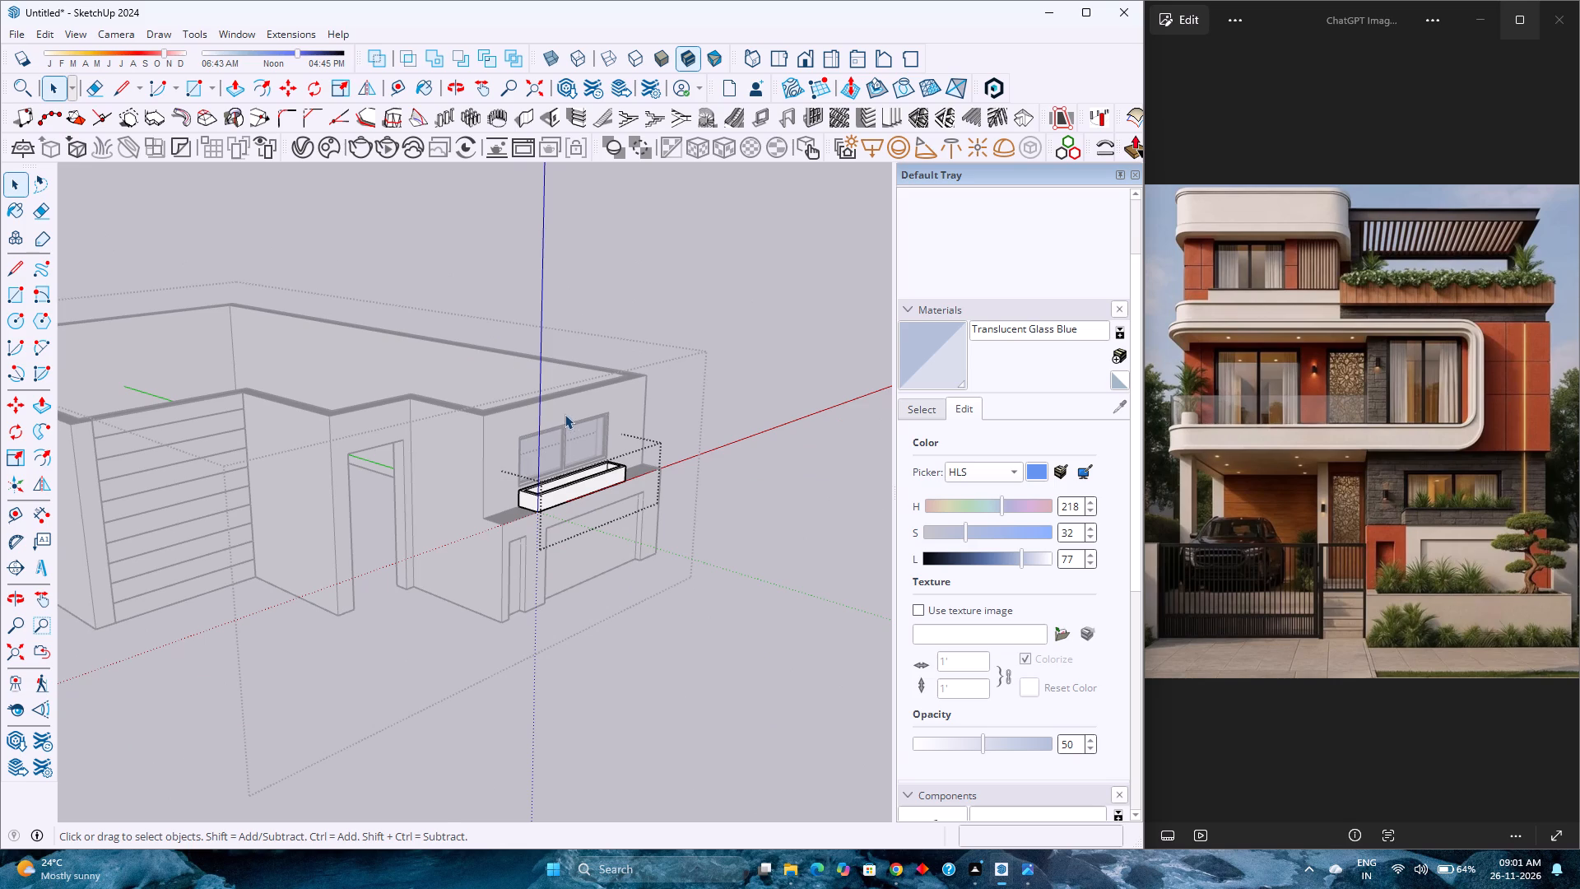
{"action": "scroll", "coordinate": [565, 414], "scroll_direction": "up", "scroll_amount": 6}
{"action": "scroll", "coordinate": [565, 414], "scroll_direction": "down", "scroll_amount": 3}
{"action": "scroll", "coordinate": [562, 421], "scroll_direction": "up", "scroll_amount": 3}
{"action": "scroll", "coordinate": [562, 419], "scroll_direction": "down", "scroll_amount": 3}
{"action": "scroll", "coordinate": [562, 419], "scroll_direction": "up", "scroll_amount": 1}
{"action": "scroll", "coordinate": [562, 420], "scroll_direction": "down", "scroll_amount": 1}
Close the planter box group to return to the whole model.
{"action": "left_click", "coordinate": [725, 667]}
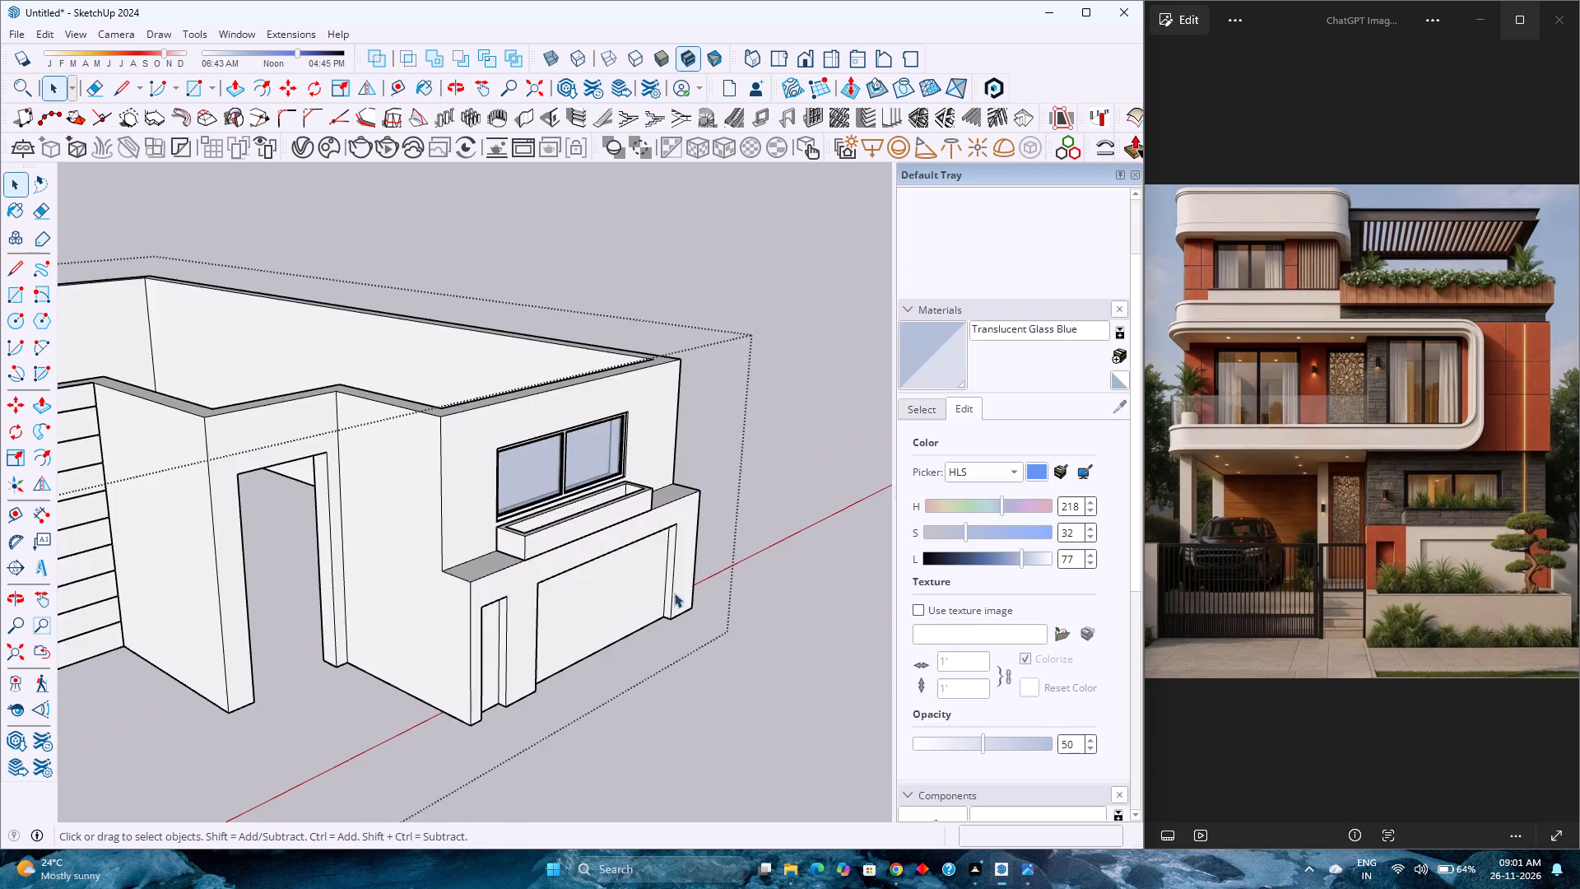
Review the front of the ground floor with its planter box, window, doorway and slatted wall as a whole.
{"action": "scroll", "coordinate": [663, 577], "scroll_direction": "up", "scroll_amount": 3}
{"action": "middle_click_drag", "start_coordinate": [663, 577], "coordinate": [388, 575]}
{"action": "middle_click", "coordinate": [388, 575]}
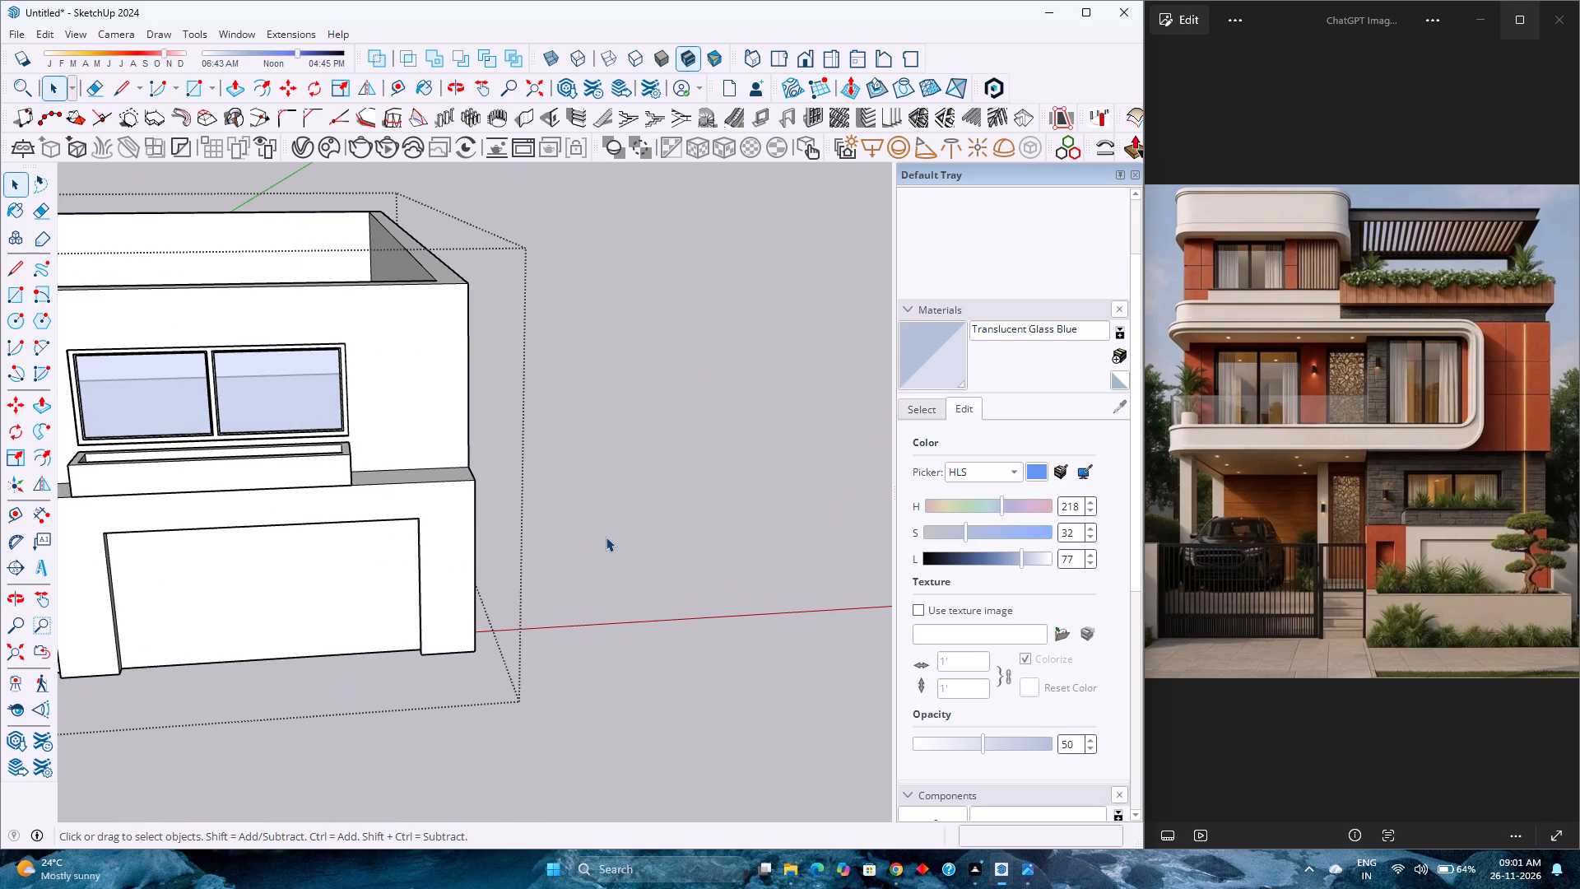
{"action": "scroll", "coordinate": [607, 537], "scroll_direction": "down", "scroll_amount": 7}
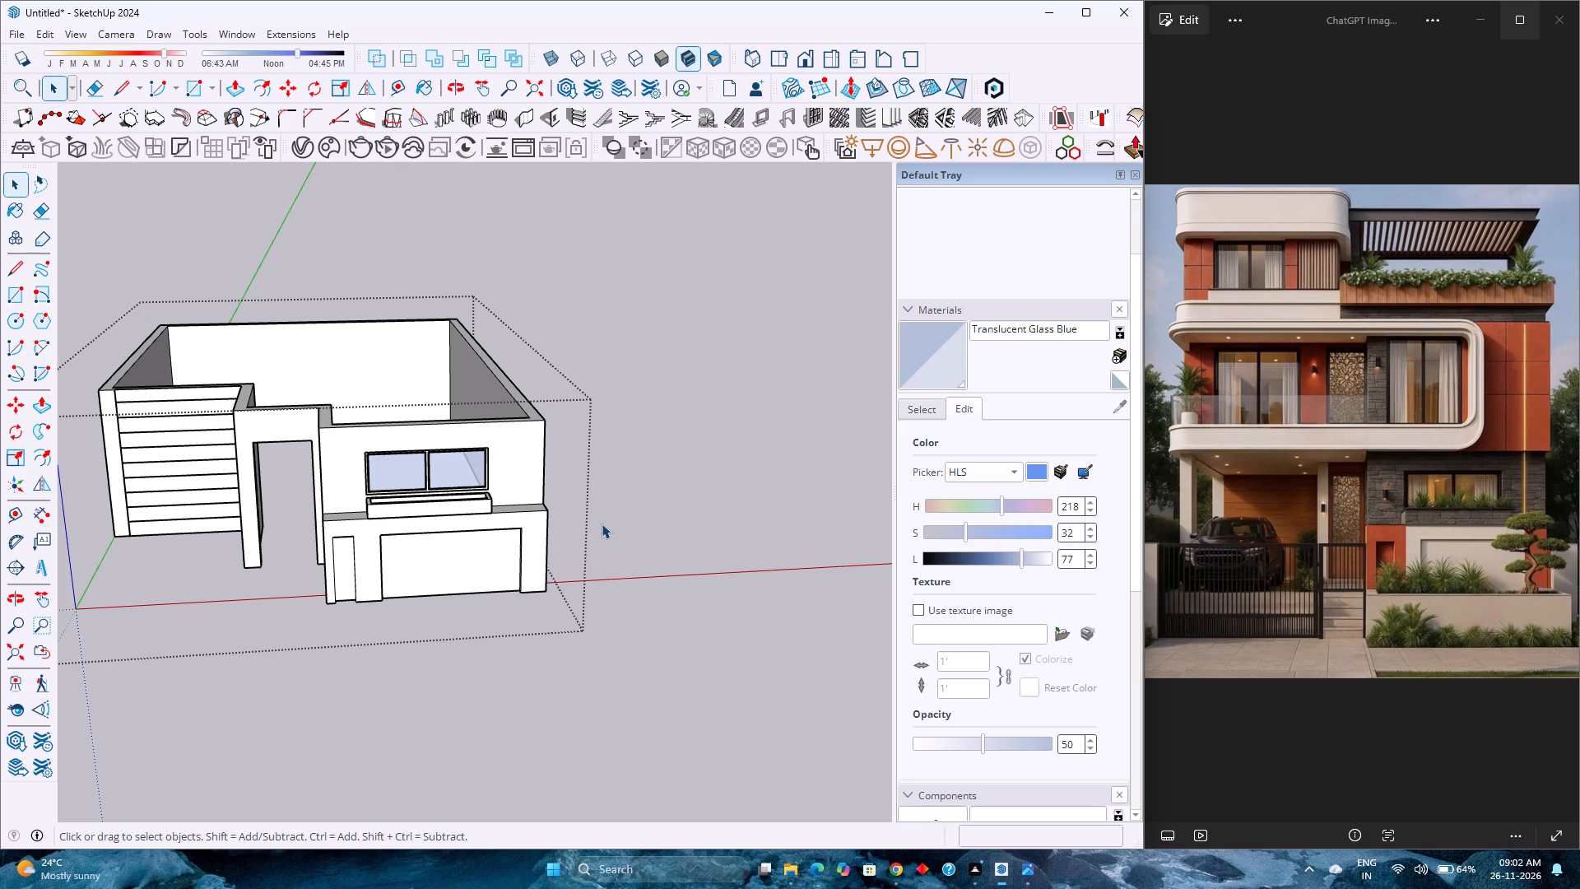
{"action": "scroll", "coordinate": [596, 524], "scroll_direction": "down", "scroll_amount": 1}
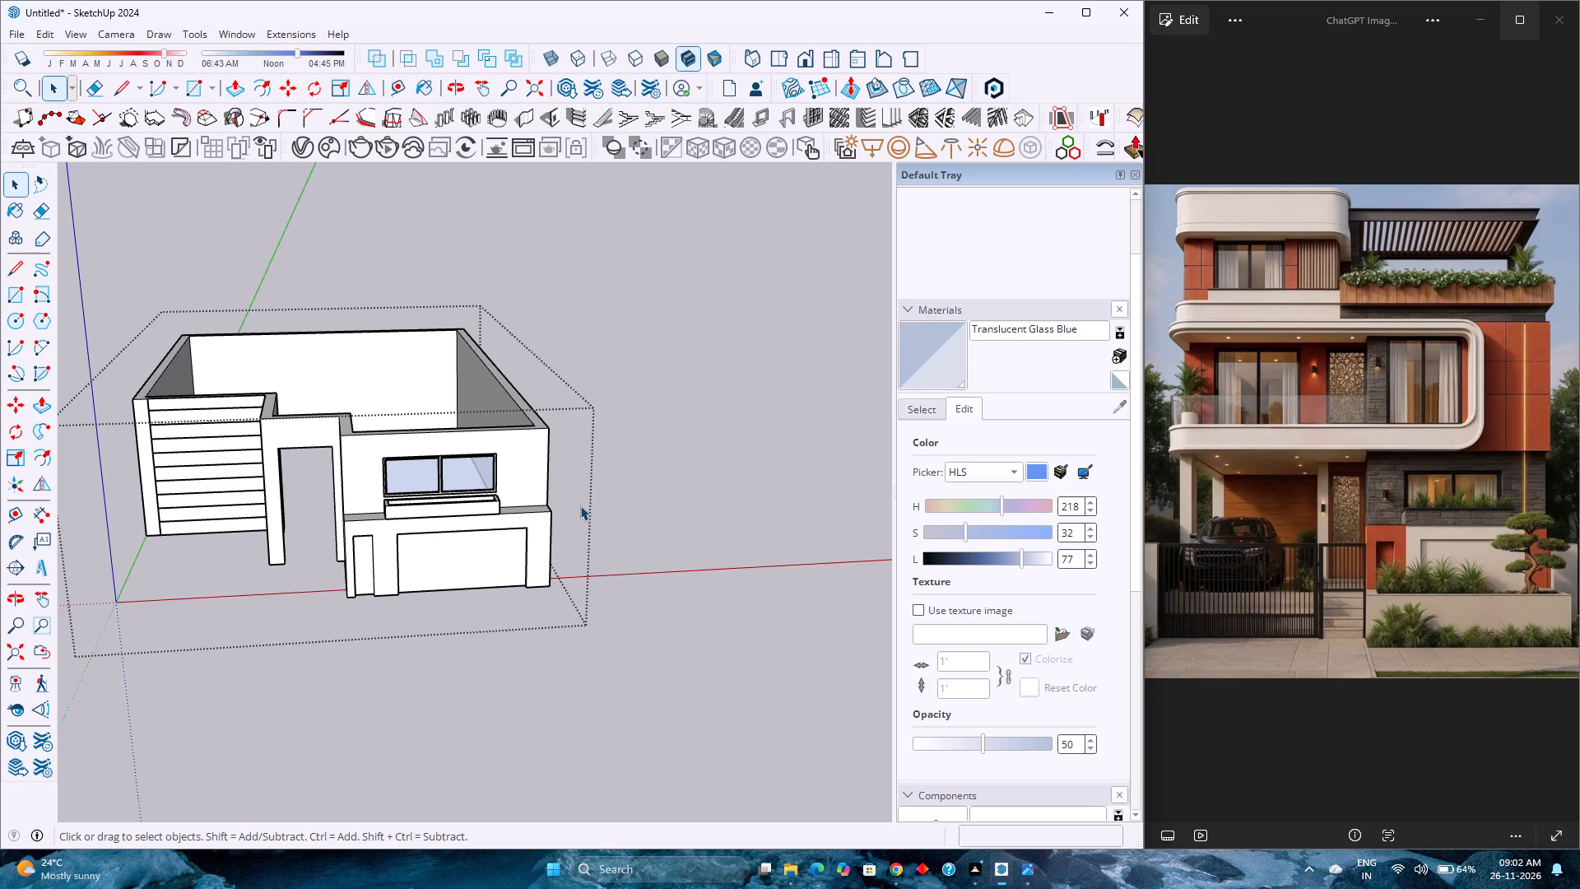
{"action": "scroll", "coordinate": [541, 488], "scroll_direction": "down", "scroll_amount": 2}
{"action": "scroll", "coordinate": [541, 486], "scroll_direction": "up", "scroll_amount": 1}
{"action": "scroll", "coordinate": [541, 486], "scroll_direction": "down", "scroll_amount": 2}
{"action": "scroll", "coordinate": [541, 486], "scroll_direction": "up", "scroll_amount": 3}
{"action": "scroll", "coordinate": [541, 486], "scroll_direction": "down", "scroll_amount": 4}
{"action": "scroll", "coordinate": [541, 486], "scroll_direction": "up", "scroll_amount": 2}
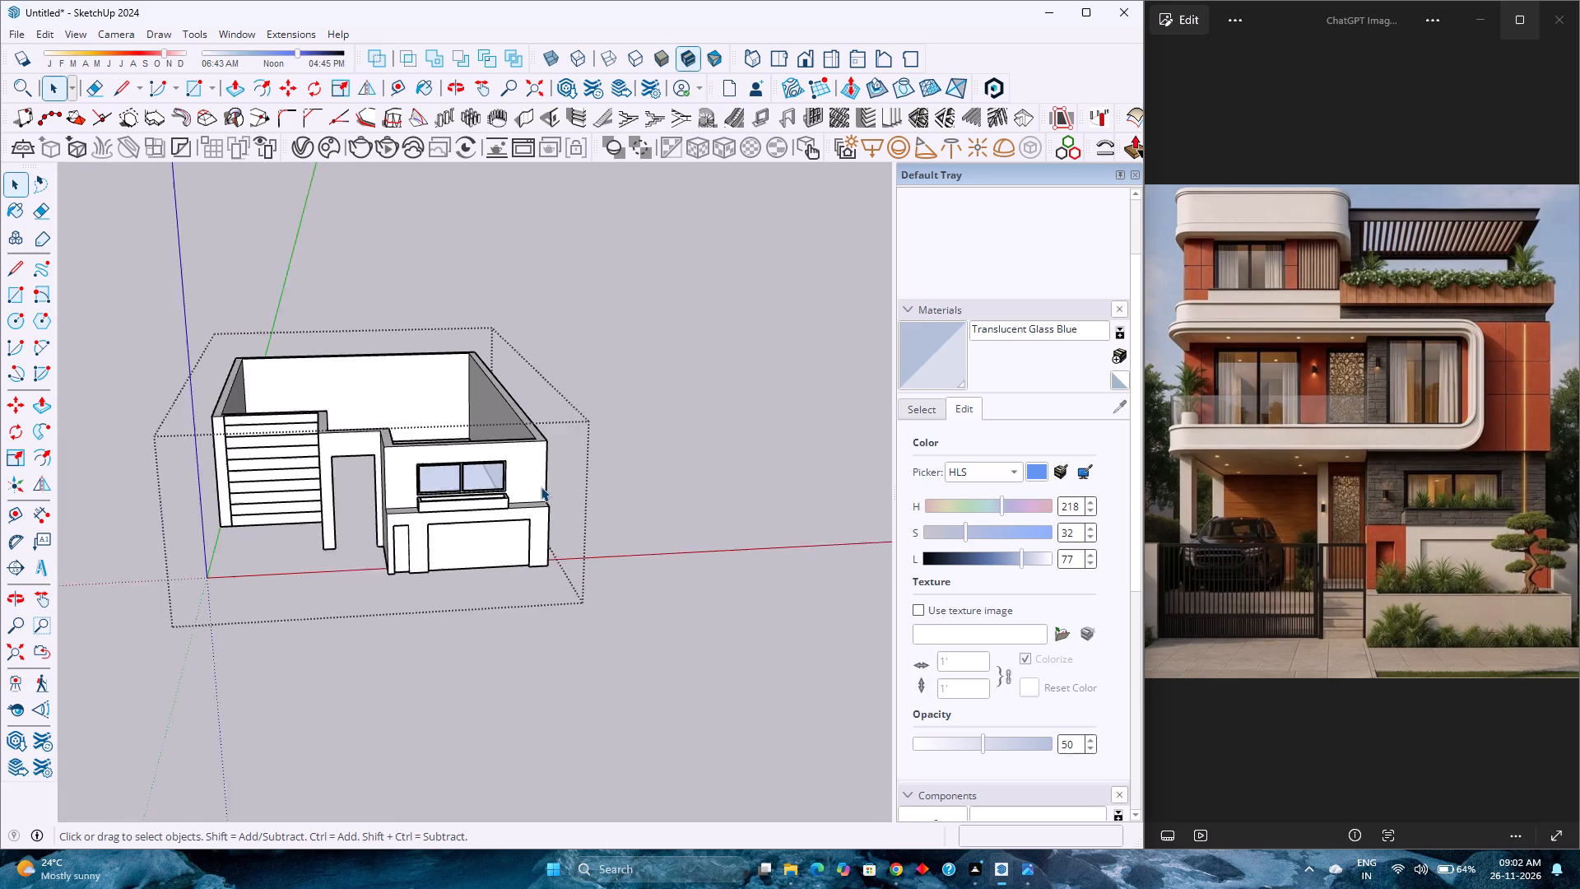
Examine the ground floor from the front and from both oblique sides around the window, planter box and ledge.
{"action": "scroll", "coordinate": [541, 486], "scroll_direction": "up", "scroll_amount": 1}
{"action": "scroll", "coordinate": [541, 486], "scroll_direction": "down", "scroll_amount": 3}
{"action": "scroll", "coordinate": [541, 486], "scroll_direction": "up", "scroll_amount": 4}
{"action": "left_click", "coordinate": [804, 65]}
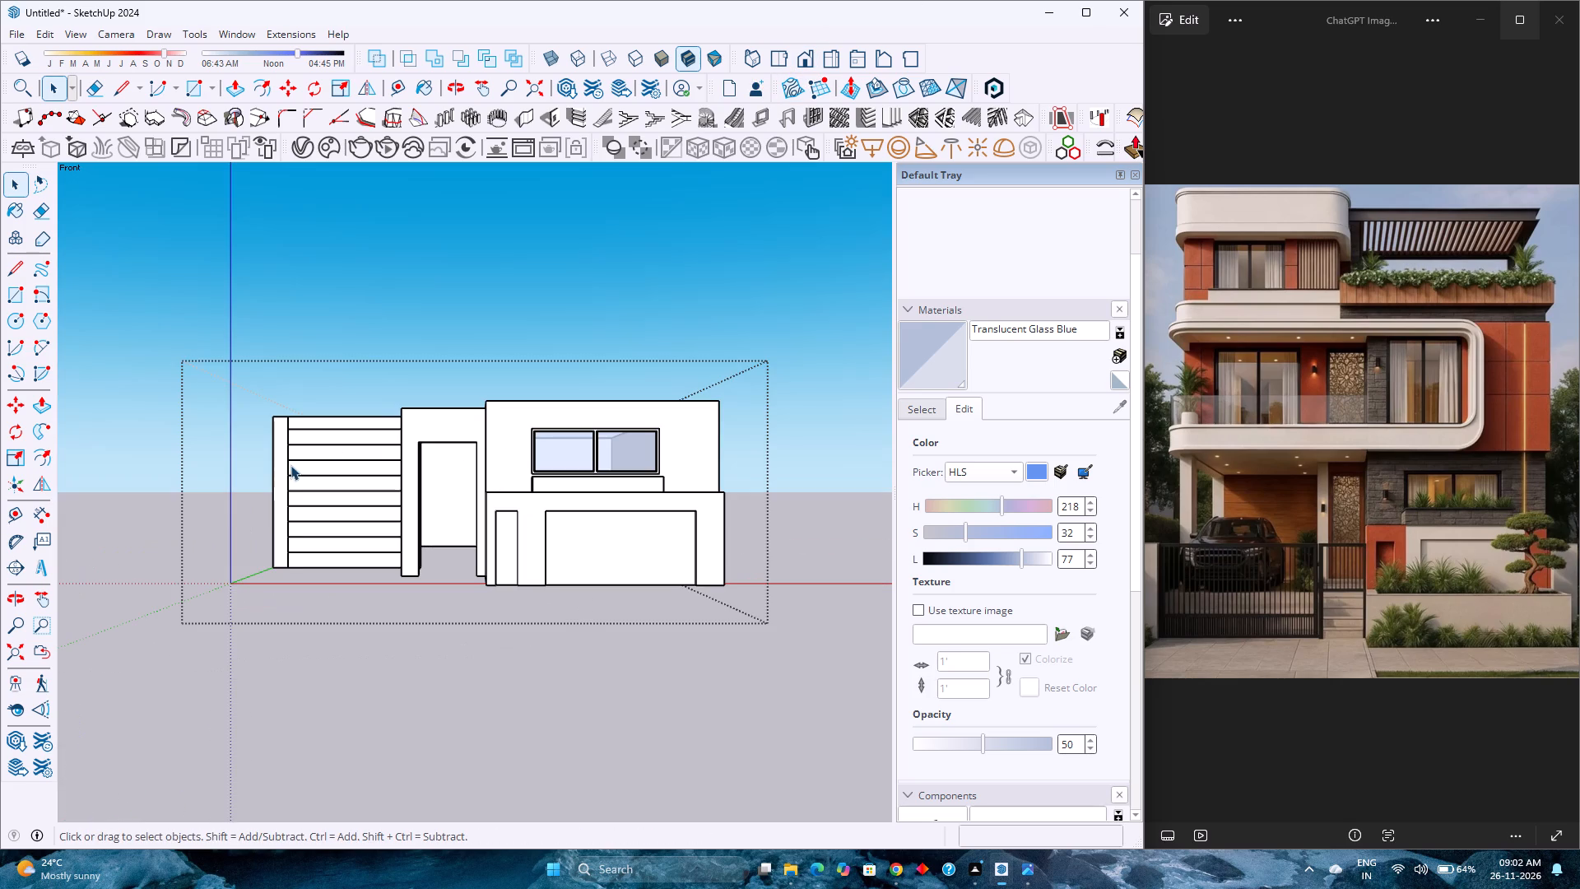
{"action": "left_click", "coordinate": [7, 659]}
{"action": "scroll", "coordinate": [693, 454], "scroll_direction": "down", "scroll_amount": 3}
{"action": "scroll", "coordinate": [693, 454], "scroll_direction": "up", "scroll_amount": 3}
{"action": "scroll", "coordinate": [693, 454], "scroll_direction": "down", "scroll_amount": 3}
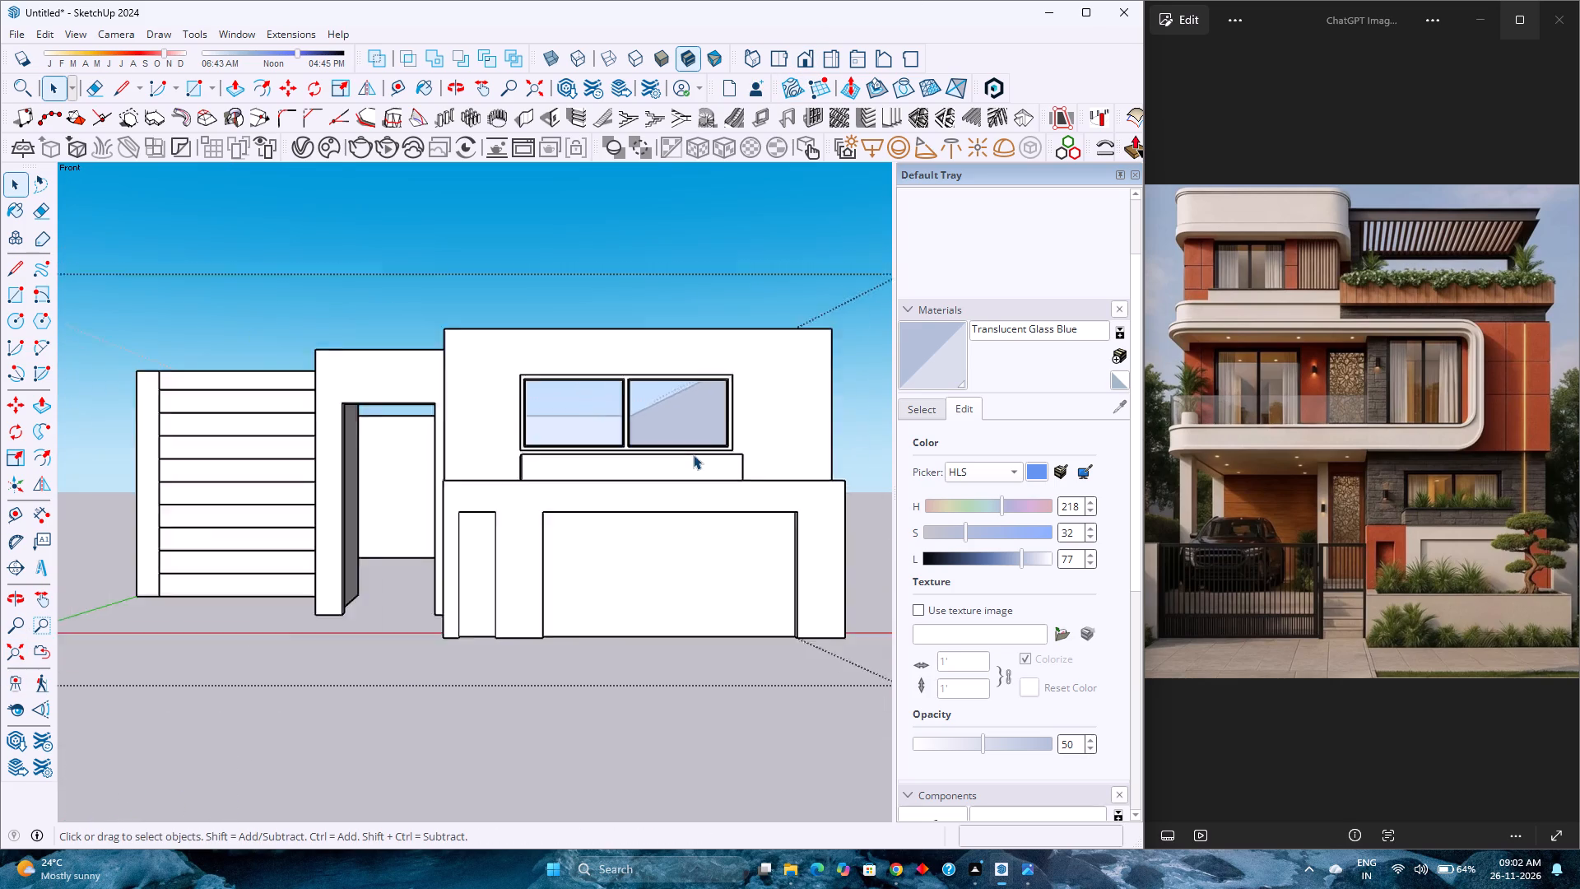
{"action": "scroll", "coordinate": [693, 454], "scroll_direction": "up", "scroll_amount": 4}
{"action": "middle_click_drag", "start_coordinate": [692, 454], "coordinate": [462, 547]}
{"action": "scroll", "coordinate": [467, 539], "scroll_direction": "down", "scroll_amount": 4}
{"action": "scroll", "coordinate": [544, 517], "scroll_direction": "up", "scroll_amount": 1}
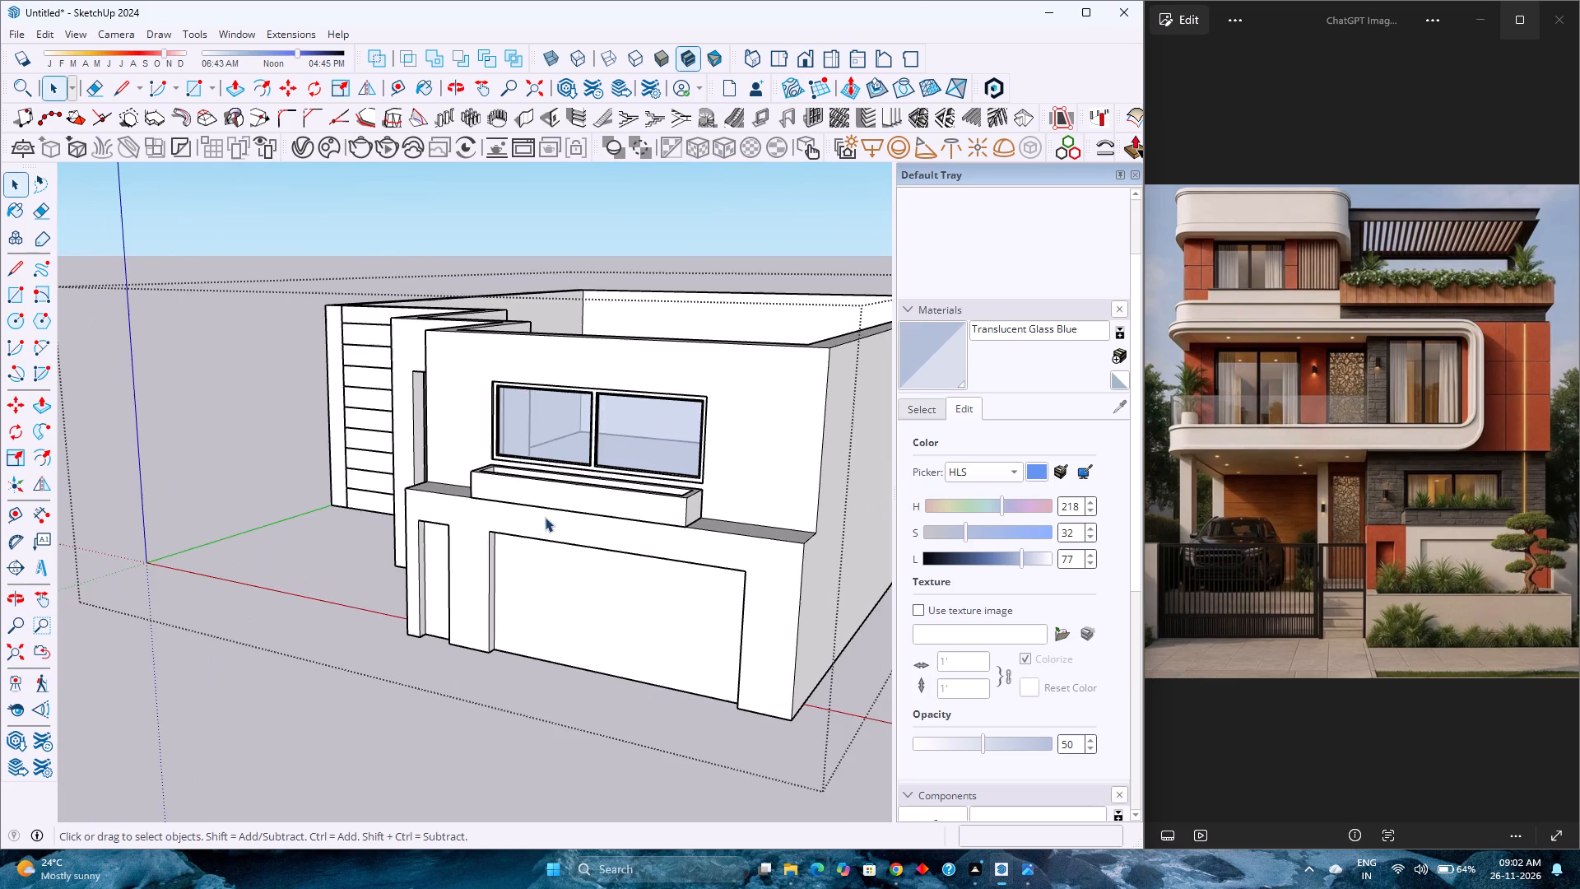
{"action": "scroll", "coordinate": [545, 517], "scroll_direction": "up", "scroll_amount": 2}
{"action": "middle_click_drag", "start_coordinate": [545, 517], "coordinate": [872, 547]}
{"action": "scroll", "coordinate": [479, 479], "scroll_direction": "up", "scroll_amount": 4}
{"action": "scroll", "coordinate": [478, 476], "scroll_direction": "down", "scroll_amount": 5}
{"action": "scroll", "coordinate": [475, 474], "scroll_direction": "up", "scroll_amount": 4}
{"action": "scroll", "coordinate": [475, 472], "scroll_direction": "down", "scroll_amount": 5}
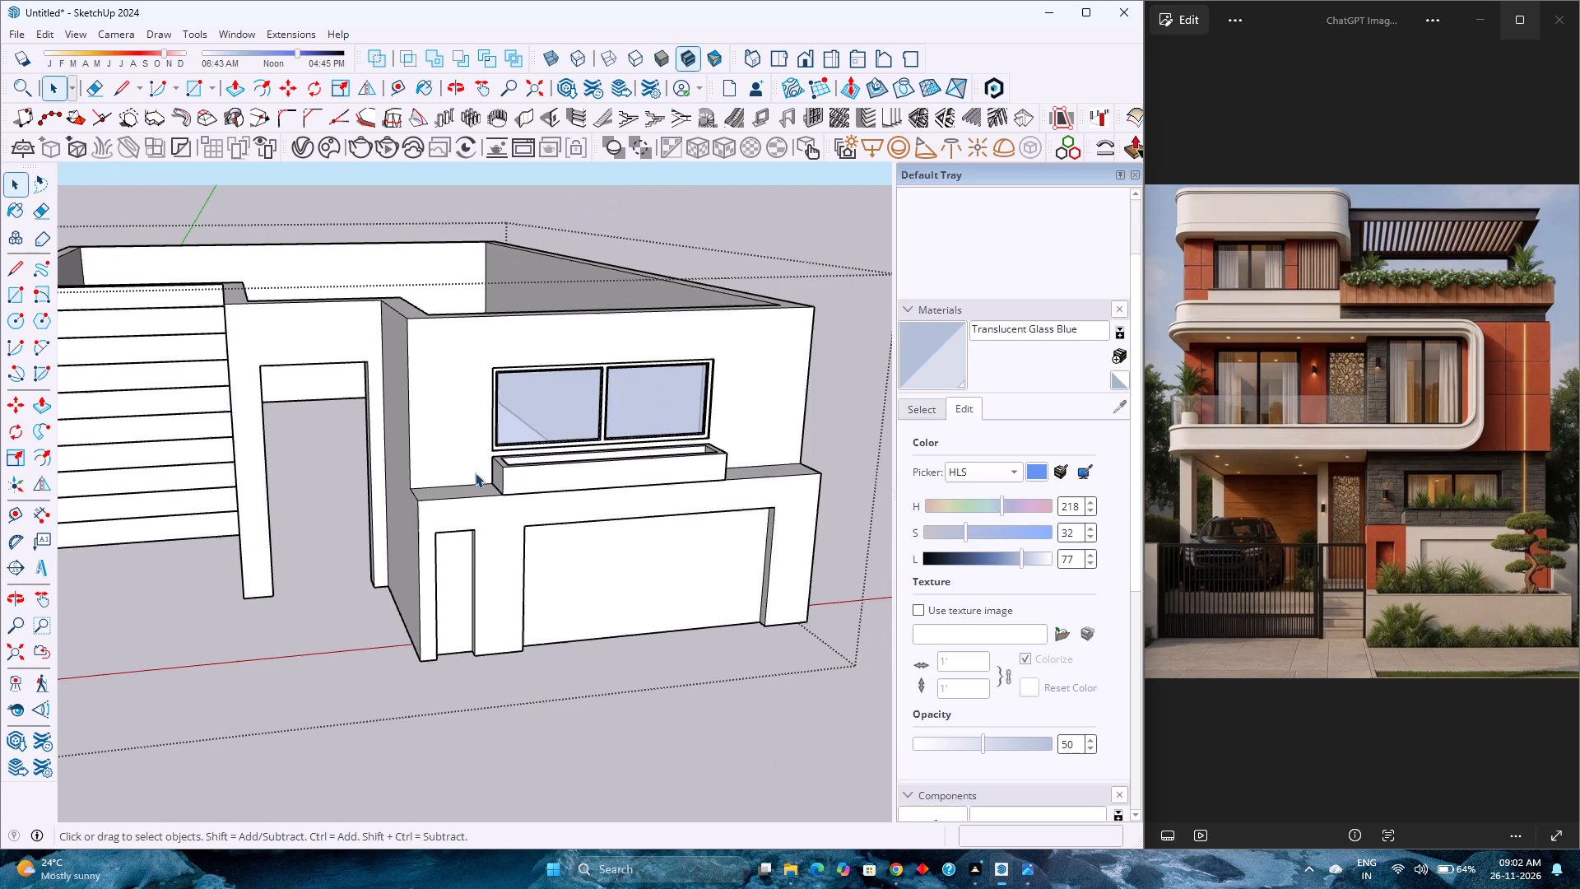
{"action": "scroll", "coordinate": [475, 464], "scroll_direction": "down", "scroll_amount": 10}
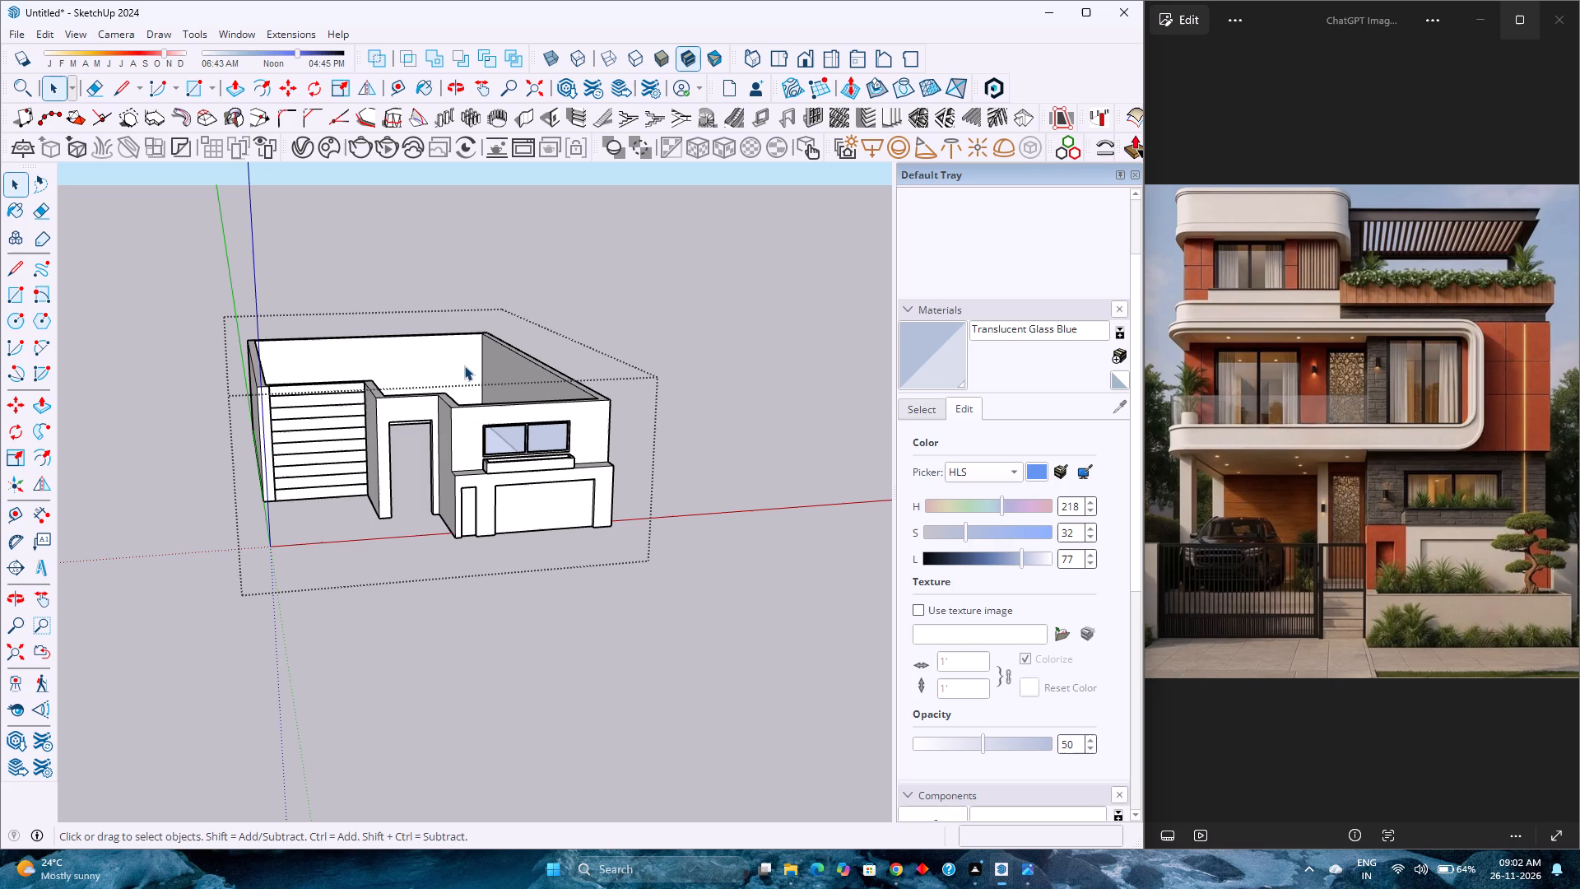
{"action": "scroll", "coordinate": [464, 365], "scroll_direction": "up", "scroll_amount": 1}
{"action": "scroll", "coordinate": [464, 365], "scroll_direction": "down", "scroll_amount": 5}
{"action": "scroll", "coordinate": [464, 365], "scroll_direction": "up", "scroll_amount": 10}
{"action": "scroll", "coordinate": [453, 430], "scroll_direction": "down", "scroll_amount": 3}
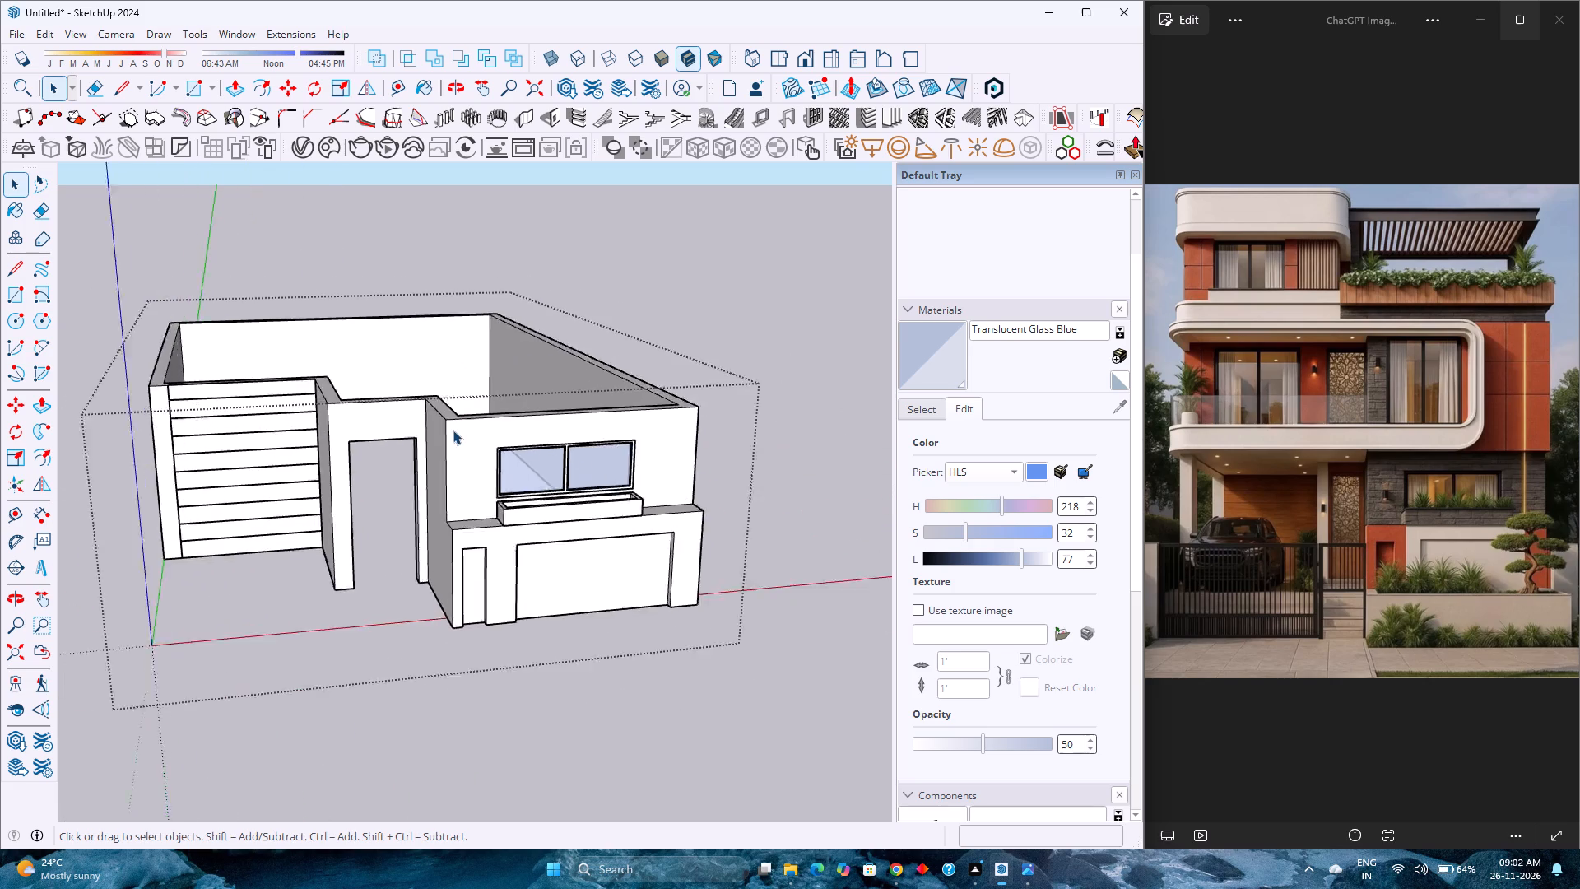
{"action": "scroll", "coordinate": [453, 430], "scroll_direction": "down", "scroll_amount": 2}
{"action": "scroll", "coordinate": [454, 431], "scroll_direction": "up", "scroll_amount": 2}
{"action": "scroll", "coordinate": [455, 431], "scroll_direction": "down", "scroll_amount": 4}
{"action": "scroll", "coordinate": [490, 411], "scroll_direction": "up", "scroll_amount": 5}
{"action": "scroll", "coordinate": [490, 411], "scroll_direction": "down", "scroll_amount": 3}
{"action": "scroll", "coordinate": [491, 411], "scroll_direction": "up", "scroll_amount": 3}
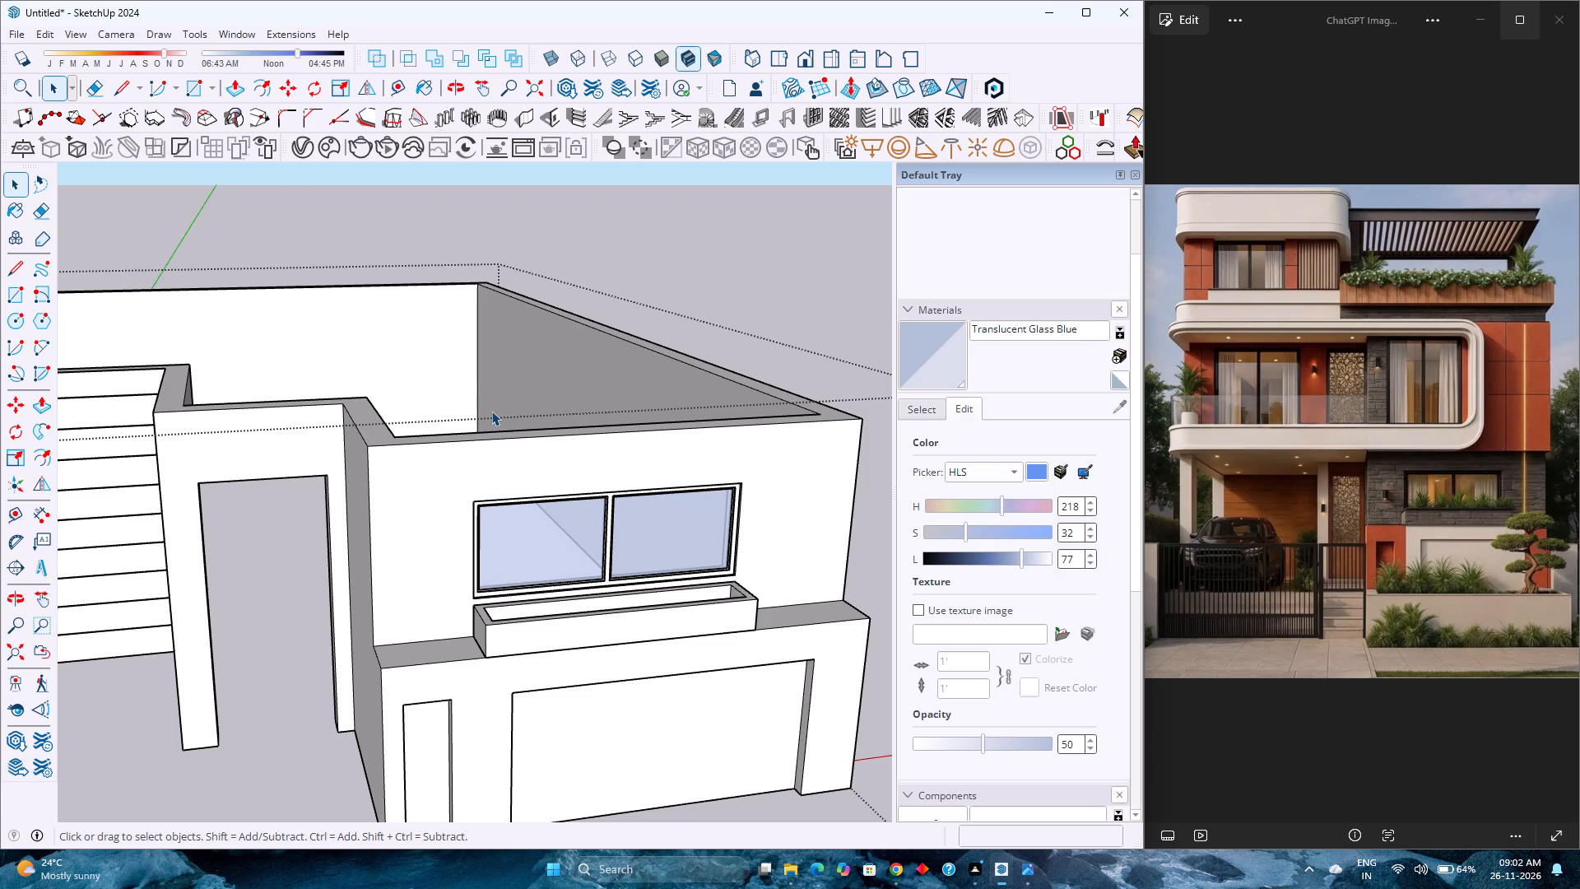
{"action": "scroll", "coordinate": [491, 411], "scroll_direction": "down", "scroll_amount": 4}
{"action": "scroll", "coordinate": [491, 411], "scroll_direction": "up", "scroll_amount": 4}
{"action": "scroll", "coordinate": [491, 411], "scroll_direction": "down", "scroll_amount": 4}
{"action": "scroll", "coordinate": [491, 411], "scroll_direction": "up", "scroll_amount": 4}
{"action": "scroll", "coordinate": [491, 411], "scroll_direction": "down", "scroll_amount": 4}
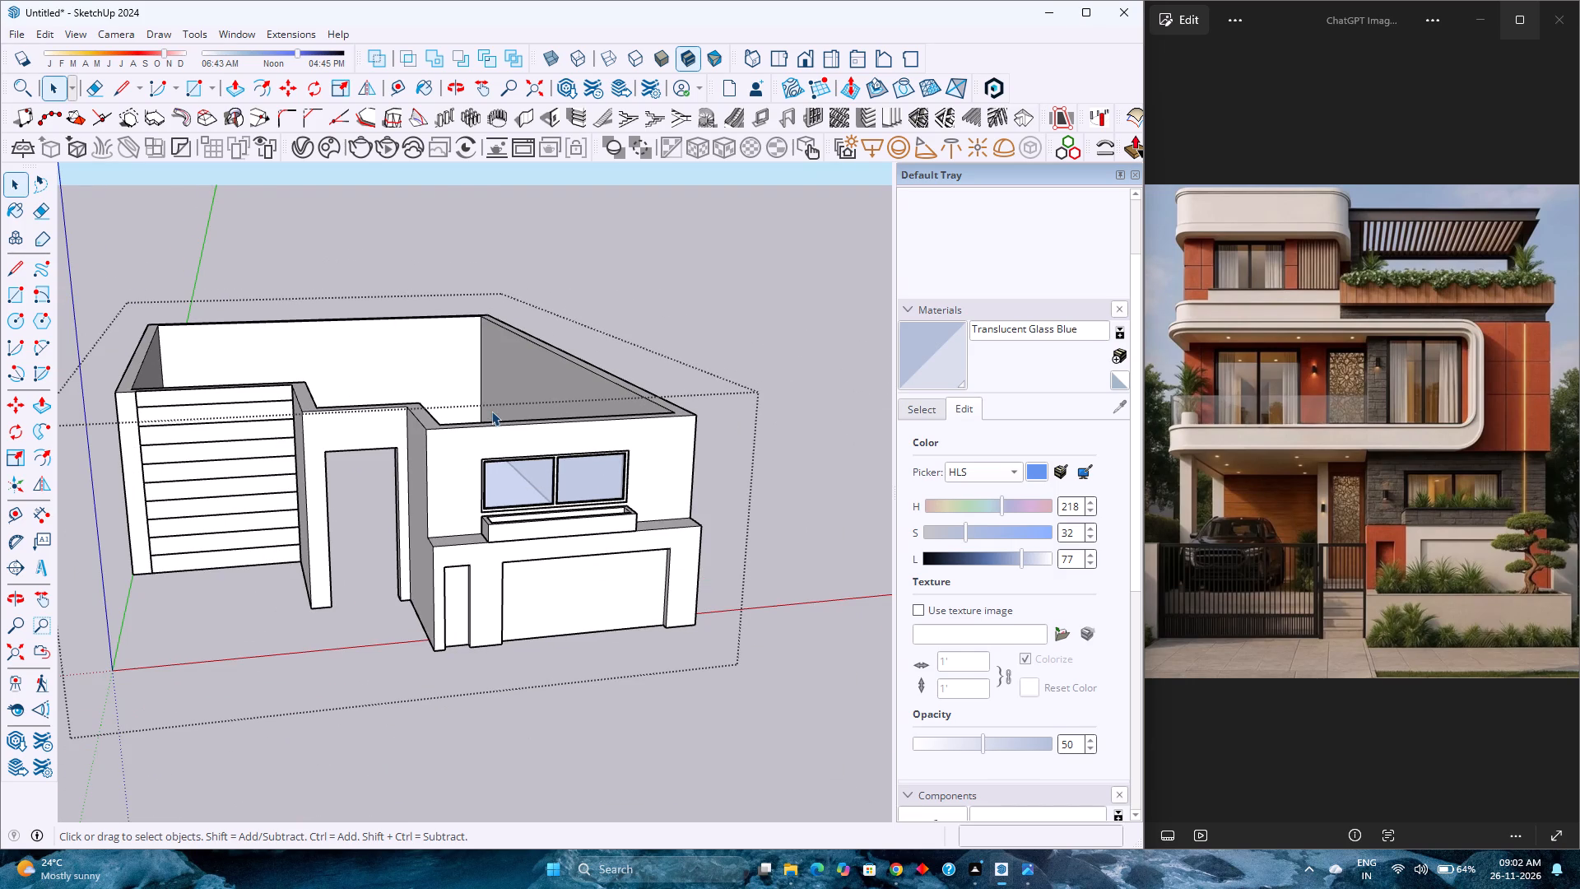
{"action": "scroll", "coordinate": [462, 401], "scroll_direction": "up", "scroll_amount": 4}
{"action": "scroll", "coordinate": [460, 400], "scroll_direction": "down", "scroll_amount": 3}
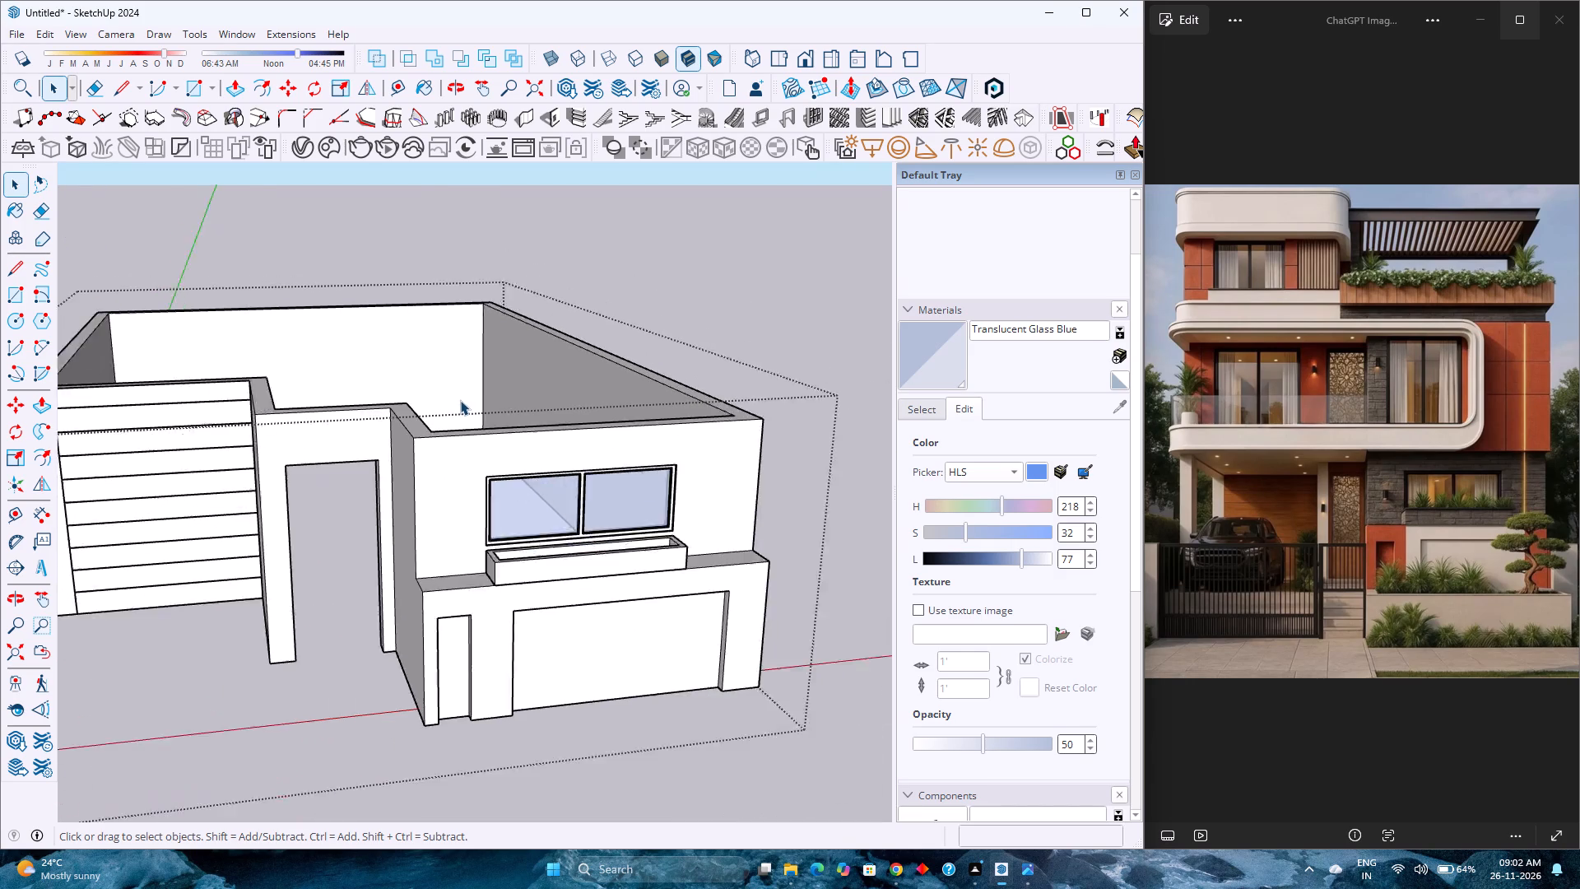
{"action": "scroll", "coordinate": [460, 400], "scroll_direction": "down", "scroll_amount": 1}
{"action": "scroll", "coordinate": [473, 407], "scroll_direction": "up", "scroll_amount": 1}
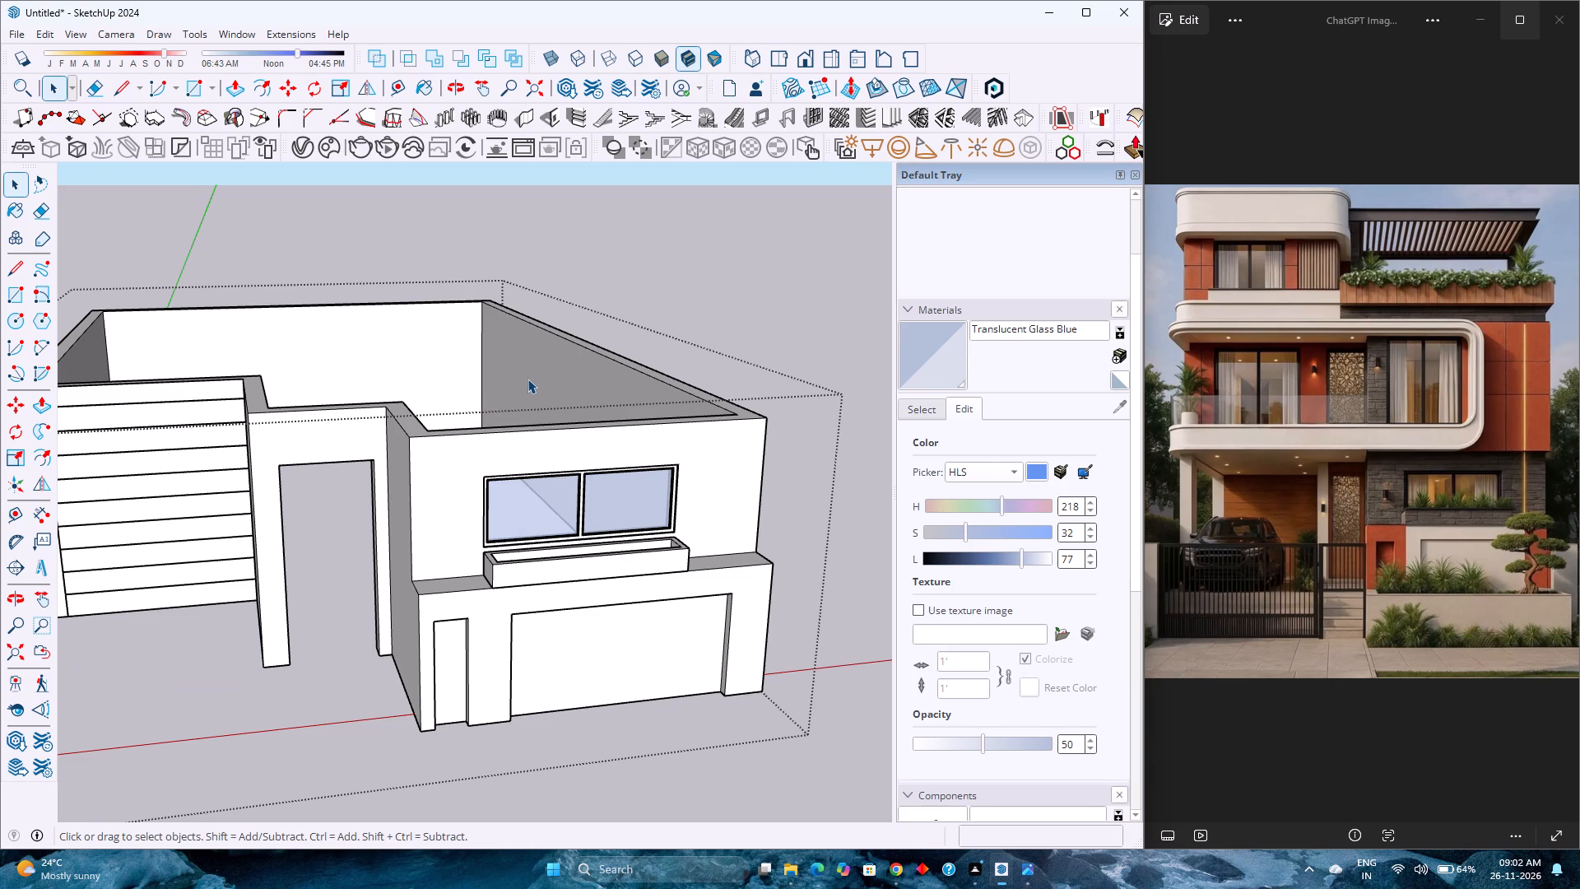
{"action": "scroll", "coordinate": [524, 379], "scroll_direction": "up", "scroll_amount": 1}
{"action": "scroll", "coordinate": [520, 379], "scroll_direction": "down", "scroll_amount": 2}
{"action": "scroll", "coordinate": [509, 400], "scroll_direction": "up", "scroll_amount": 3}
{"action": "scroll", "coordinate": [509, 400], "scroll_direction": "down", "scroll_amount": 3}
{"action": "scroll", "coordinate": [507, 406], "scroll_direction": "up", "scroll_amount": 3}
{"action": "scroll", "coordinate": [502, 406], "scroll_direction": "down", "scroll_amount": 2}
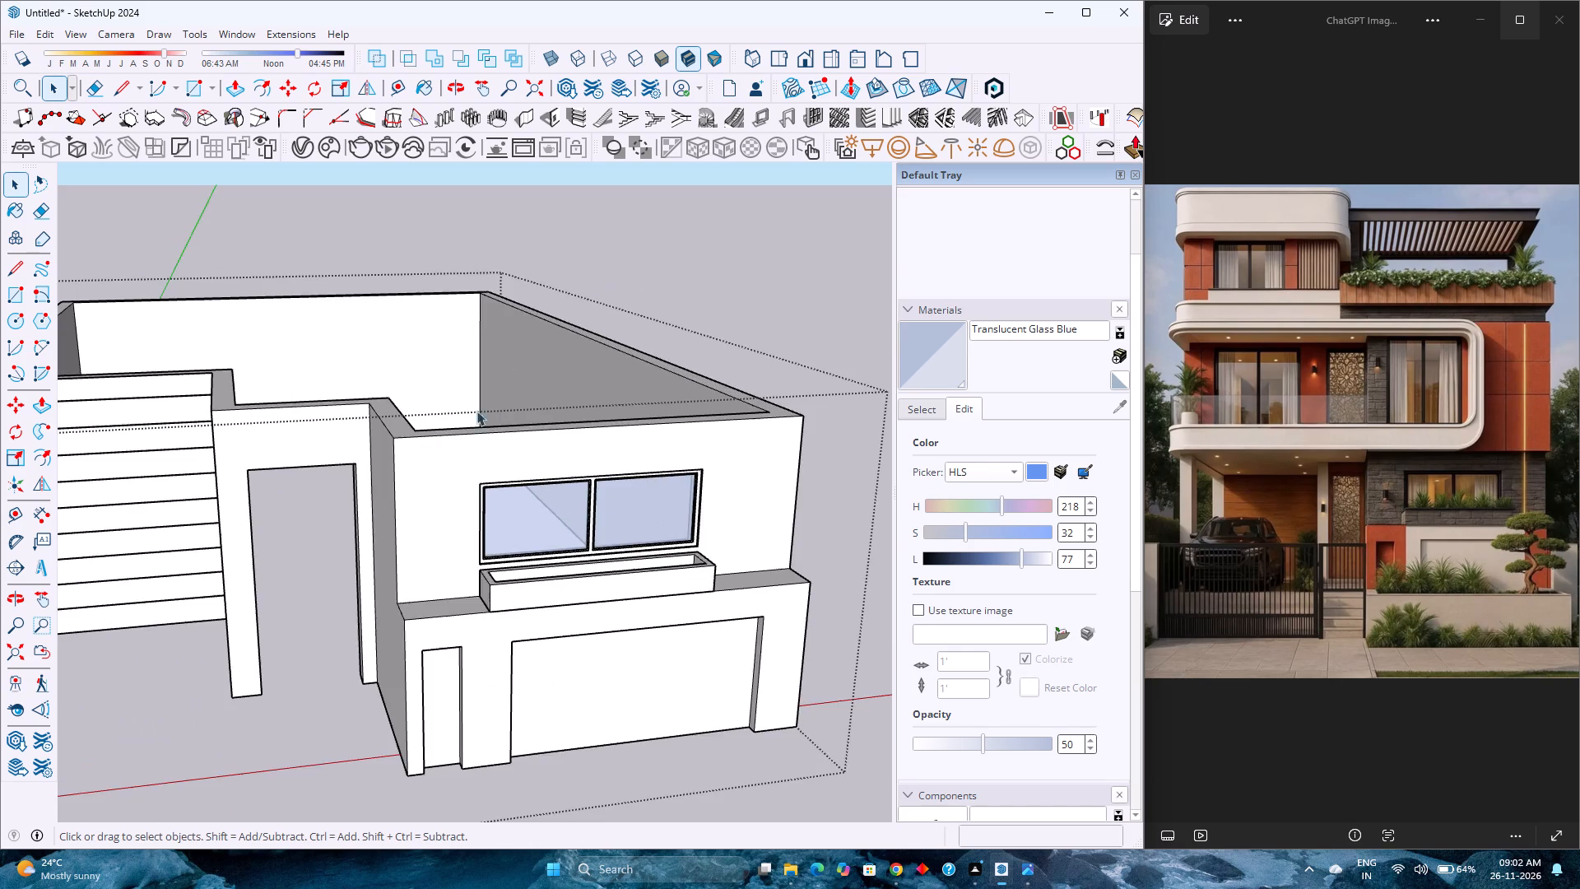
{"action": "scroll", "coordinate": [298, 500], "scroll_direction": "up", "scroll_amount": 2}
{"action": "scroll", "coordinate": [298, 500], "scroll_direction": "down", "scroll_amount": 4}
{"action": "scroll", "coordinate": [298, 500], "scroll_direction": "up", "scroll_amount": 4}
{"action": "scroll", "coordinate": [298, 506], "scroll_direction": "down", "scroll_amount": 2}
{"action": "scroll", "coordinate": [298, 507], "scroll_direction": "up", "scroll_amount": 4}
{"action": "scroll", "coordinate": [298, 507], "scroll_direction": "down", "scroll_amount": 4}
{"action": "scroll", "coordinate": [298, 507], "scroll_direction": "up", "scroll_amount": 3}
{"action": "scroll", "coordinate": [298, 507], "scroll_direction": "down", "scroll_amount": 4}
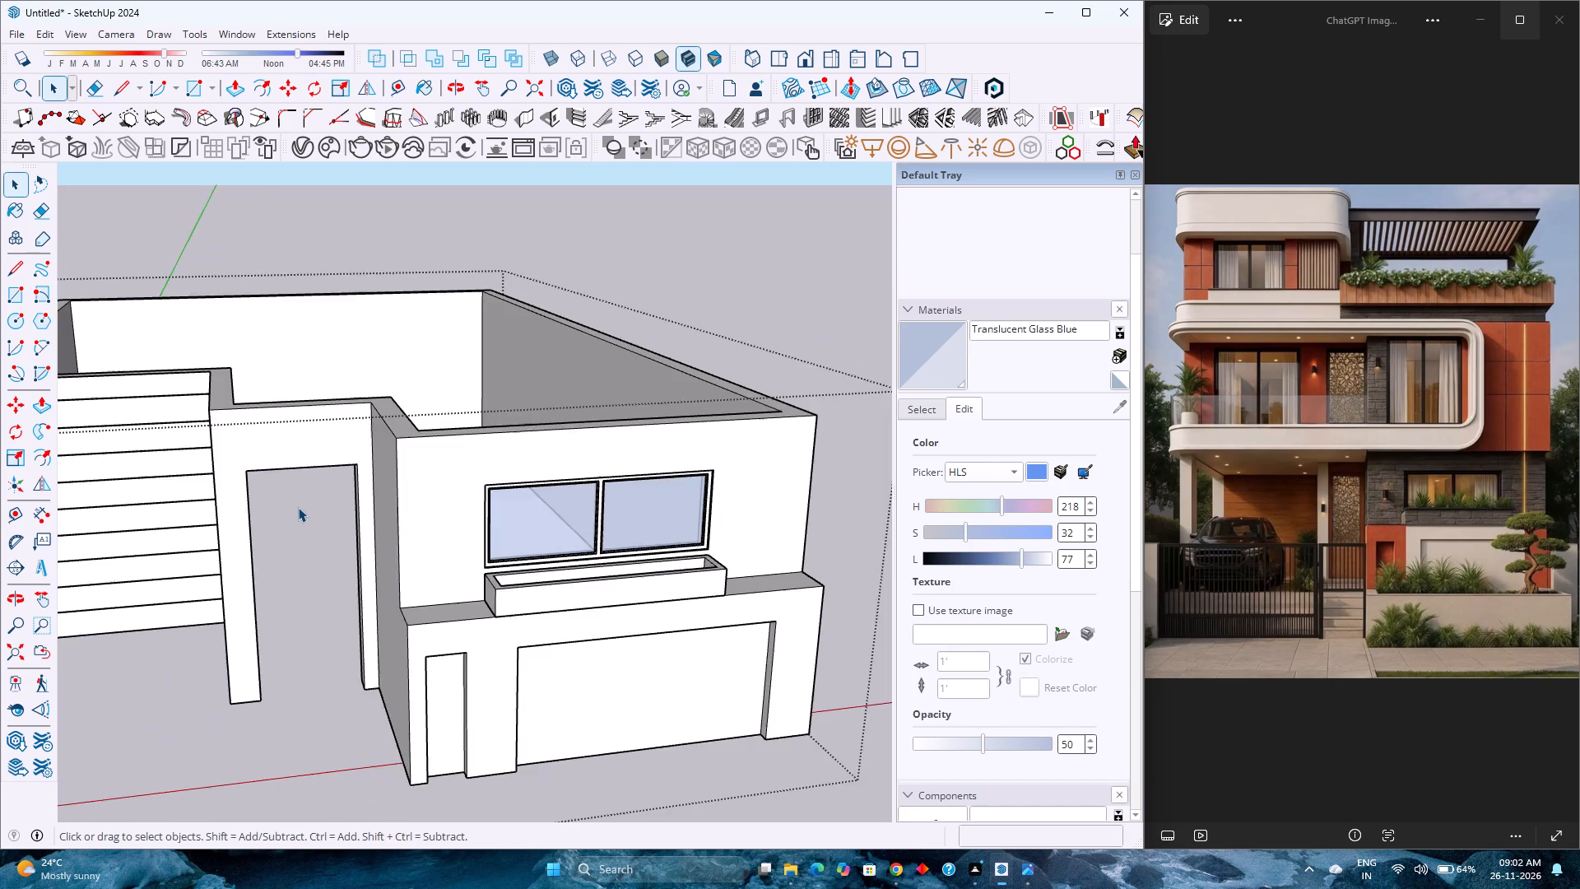
Inspect the doorway opening beside the slatted wall up close, including its reveals and the space behind it.
{"action": "scroll", "coordinate": [298, 507], "scroll_direction": "up", "scroll_amount": 4}
{"action": "scroll", "coordinate": [298, 507], "scroll_direction": "down", "scroll_amount": 4}
{"action": "scroll", "coordinate": [298, 507], "scroll_direction": "up", "scroll_amount": 4}
{"action": "scroll", "coordinate": [298, 508], "scroll_direction": "down", "scroll_amount": 2}
{"action": "scroll", "coordinate": [298, 511], "scroll_direction": "up", "scroll_amount": 4}
{"action": "scroll", "coordinate": [298, 511], "scroll_direction": "down", "scroll_amount": 4}
{"action": "scroll", "coordinate": [298, 511], "scroll_direction": "up", "scroll_amount": 4}
{"action": "scroll", "coordinate": [298, 511], "scroll_direction": "down", "scroll_amount": 4}
{"action": "scroll", "coordinate": [298, 511], "scroll_direction": "up", "scroll_amount": 4}
{"action": "scroll", "coordinate": [298, 511], "scroll_direction": "down", "scroll_amount": 4}
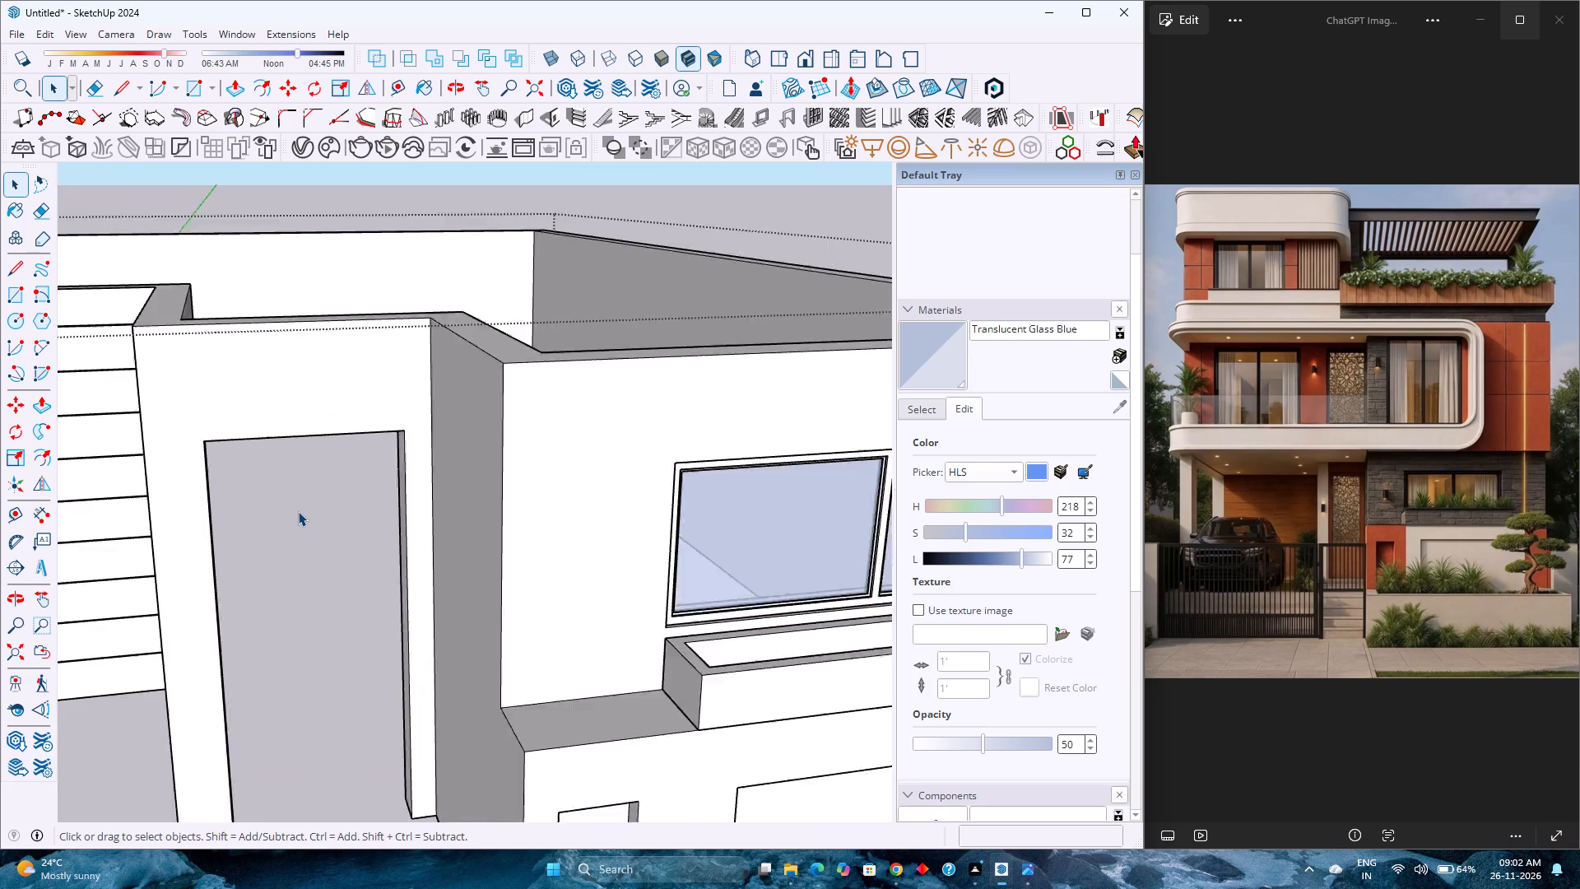
{"action": "scroll", "coordinate": [298, 511], "scroll_direction": "up", "scroll_amount": 4}
{"action": "scroll", "coordinate": [298, 511], "scroll_direction": "down", "scroll_amount": 4}
{"action": "scroll", "coordinate": [298, 511], "scroll_direction": "up", "scroll_amount": 4}
{"action": "scroll", "coordinate": [298, 511], "scroll_direction": "down", "scroll_amount": 4}
{"action": "scroll", "coordinate": [298, 511], "scroll_direction": "up", "scroll_amount": 3}
{"action": "scroll", "coordinate": [298, 511], "scroll_direction": "down", "scroll_amount": 4}
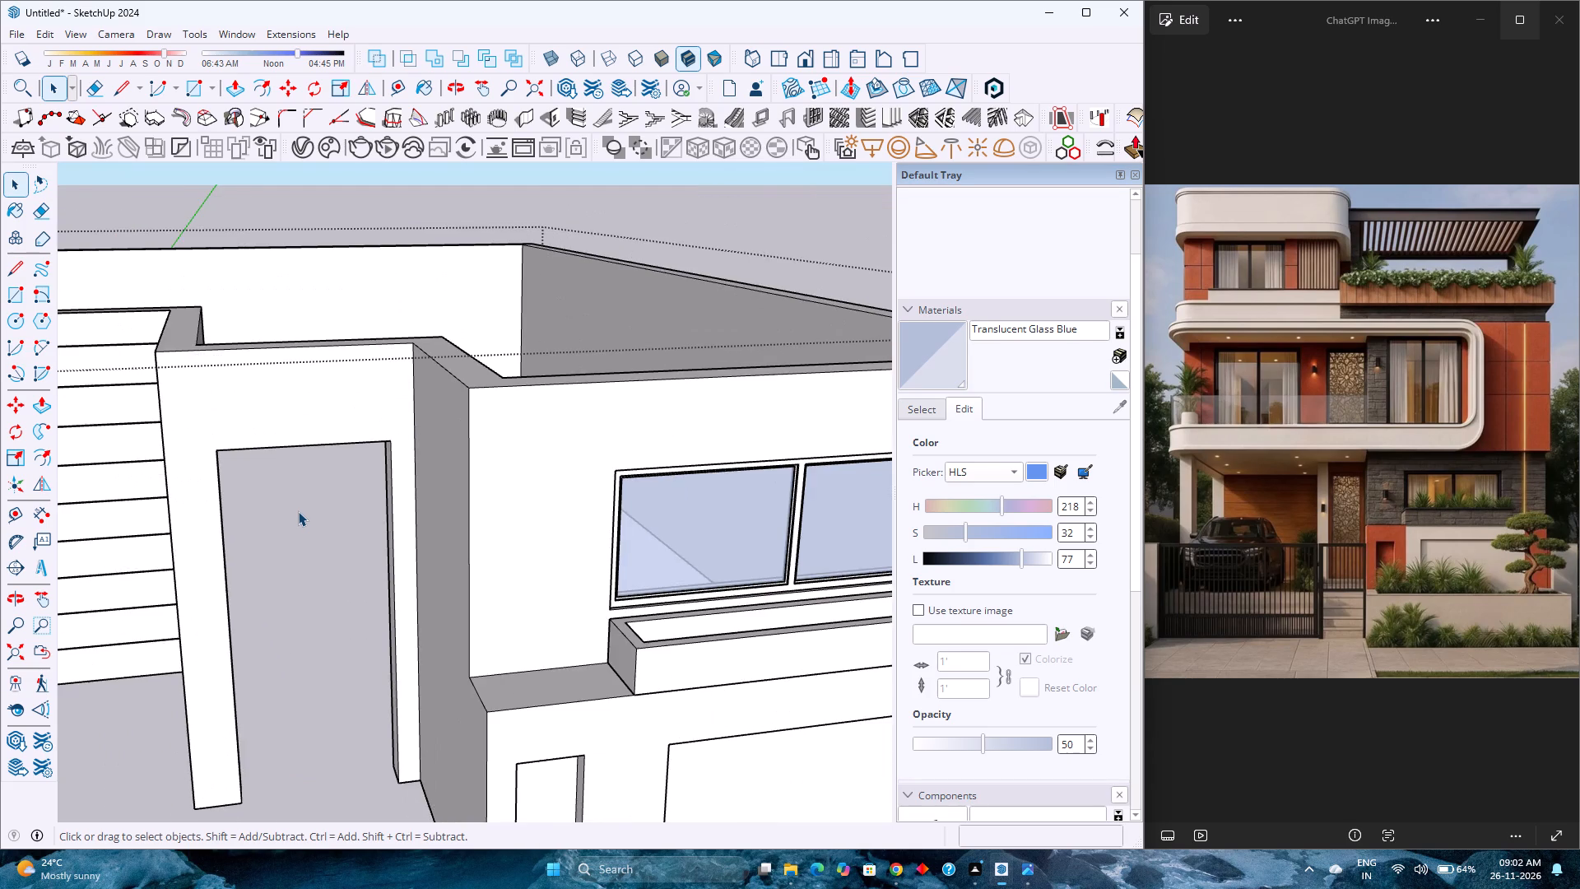
{"action": "scroll", "coordinate": [298, 511], "scroll_direction": "down", "scroll_amount": 4}
{"action": "scroll", "coordinate": [298, 511], "scroll_direction": "up", "scroll_amount": 4}
{"action": "scroll", "coordinate": [298, 511], "scroll_direction": "down", "scroll_amount": 4}
{"action": "scroll", "coordinate": [298, 511], "scroll_direction": "up", "scroll_amount": 4}
{"action": "scroll", "coordinate": [298, 511], "scroll_direction": "down", "scroll_amount": 4}
{"action": "scroll", "coordinate": [298, 511], "scroll_direction": "up", "scroll_amount": 3}
{"action": "scroll", "coordinate": [298, 511], "scroll_direction": "down", "scroll_amount": 4}
{"action": "scroll", "coordinate": [298, 511], "scroll_direction": "up", "scroll_amount": 4}
{"action": "scroll", "coordinate": [298, 511], "scroll_direction": "down", "scroll_amount": 4}
{"action": "scroll", "coordinate": [298, 511], "scroll_direction": "up", "scroll_amount": 4}
{"action": "scroll", "coordinate": [298, 511], "scroll_direction": "down", "scroll_amount": 4}
{"action": "scroll", "coordinate": [298, 511], "scroll_direction": "up", "scroll_amount": 4}
{"action": "scroll", "coordinate": [298, 511], "scroll_direction": "down", "scroll_amount": 4}
{"action": "scroll", "coordinate": [298, 511], "scroll_direction": "up", "scroll_amount": 4}
{"action": "scroll", "coordinate": [298, 511], "scroll_direction": "down", "scroll_amount": 4}
{"action": "scroll", "coordinate": [298, 511], "scroll_direction": "up", "scroll_amount": 3}
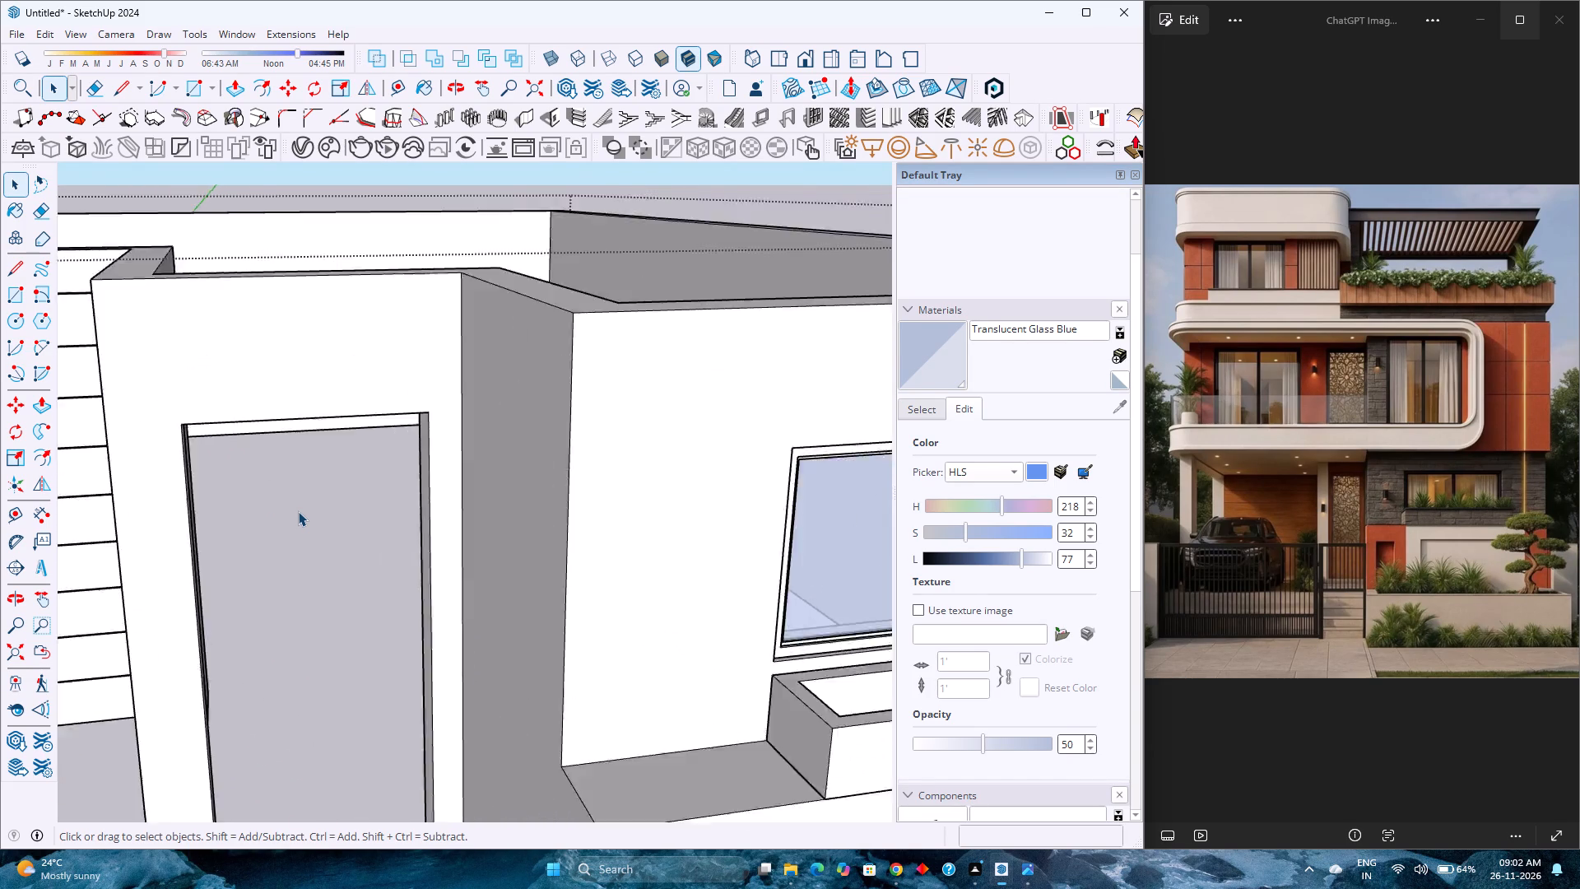
{"action": "scroll", "coordinate": [298, 511], "scroll_direction": "up", "scroll_amount": 1}
{"action": "scroll", "coordinate": [298, 511], "scroll_direction": "down", "scroll_amount": 3}
{"action": "scroll", "coordinate": [298, 515], "scroll_direction": "up", "scroll_amount": 4}
{"action": "scroll", "coordinate": [298, 515], "scroll_direction": "down", "scroll_amount": 4}
{"action": "scroll", "coordinate": [298, 515], "scroll_direction": "up", "scroll_amount": 3}
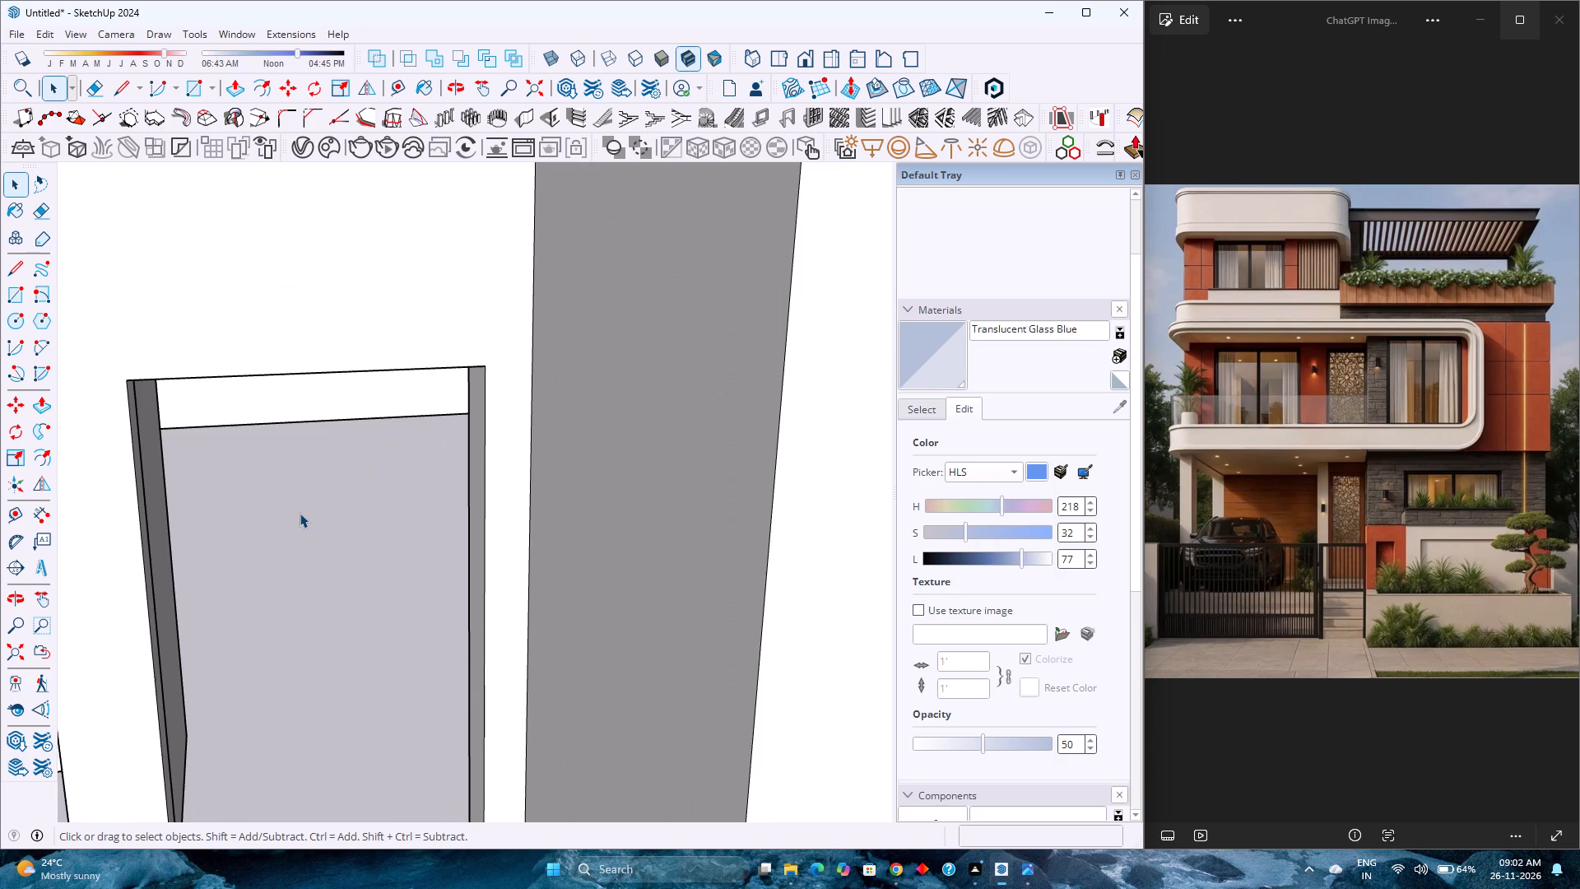
{"action": "scroll", "coordinate": [300, 513], "scroll_direction": "down", "scroll_amount": 4}
{"action": "scroll", "coordinate": [300, 513], "scroll_direction": "up", "scroll_amount": 4}
{"action": "scroll", "coordinate": [300, 513], "scroll_direction": "down", "scroll_amount": 4}
{"action": "scroll", "coordinate": [300, 513], "scroll_direction": "up", "scroll_amount": 4}
{"action": "scroll", "coordinate": [300, 513], "scroll_direction": "down", "scroll_amount": 4}
{"action": "scroll", "coordinate": [300, 513], "scroll_direction": "up", "scroll_amount": 4}
{"action": "scroll", "coordinate": [300, 513], "scroll_direction": "down", "scroll_amount": 2}
{"action": "scroll", "coordinate": [300, 513], "scroll_direction": "up", "scroll_amount": 1}
{"action": "scroll", "coordinate": [300, 513], "scroll_direction": "down", "scroll_amount": 1}
{"action": "scroll", "coordinate": [300, 513], "scroll_direction": "up", "scroll_amount": 3}
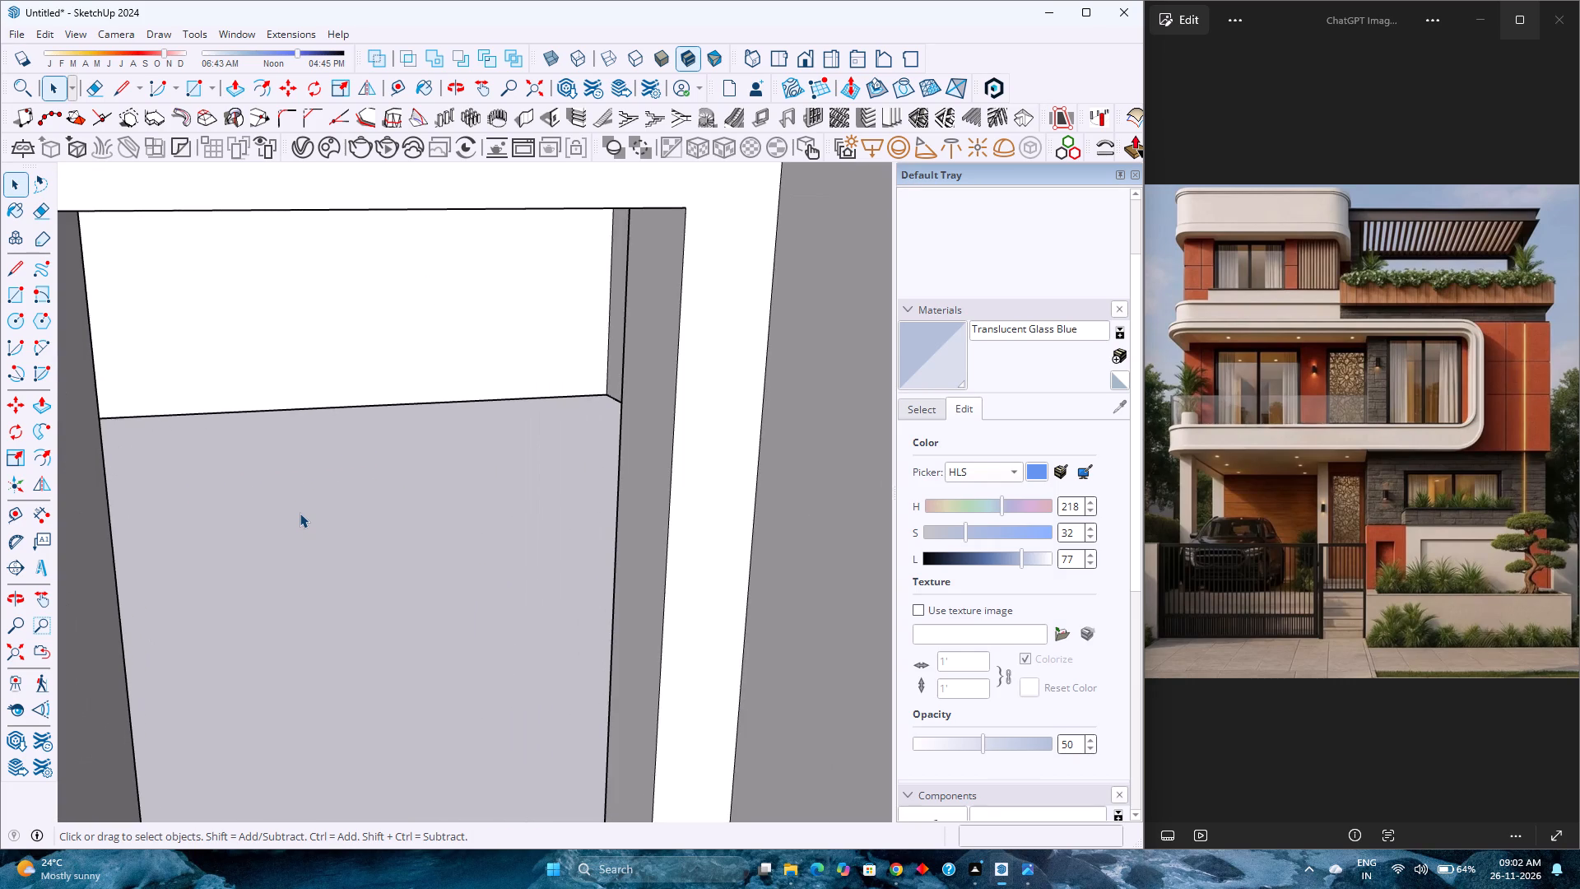
{"action": "scroll", "coordinate": [300, 513], "scroll_direction": "up", "scroll_amount": 1}
{"action": "scroll", "coordinate": [300, 513], "scroll_direction": "down", "scroll_amount": 4}
{"action": "scroll", "coordinate": [305, 508], "scroll_direction": "up", "scroll_amount": 3}
{"action": "scroll", "coordinate": [311, 510], "scroll_direction": "down", "scroll_amount": 1}
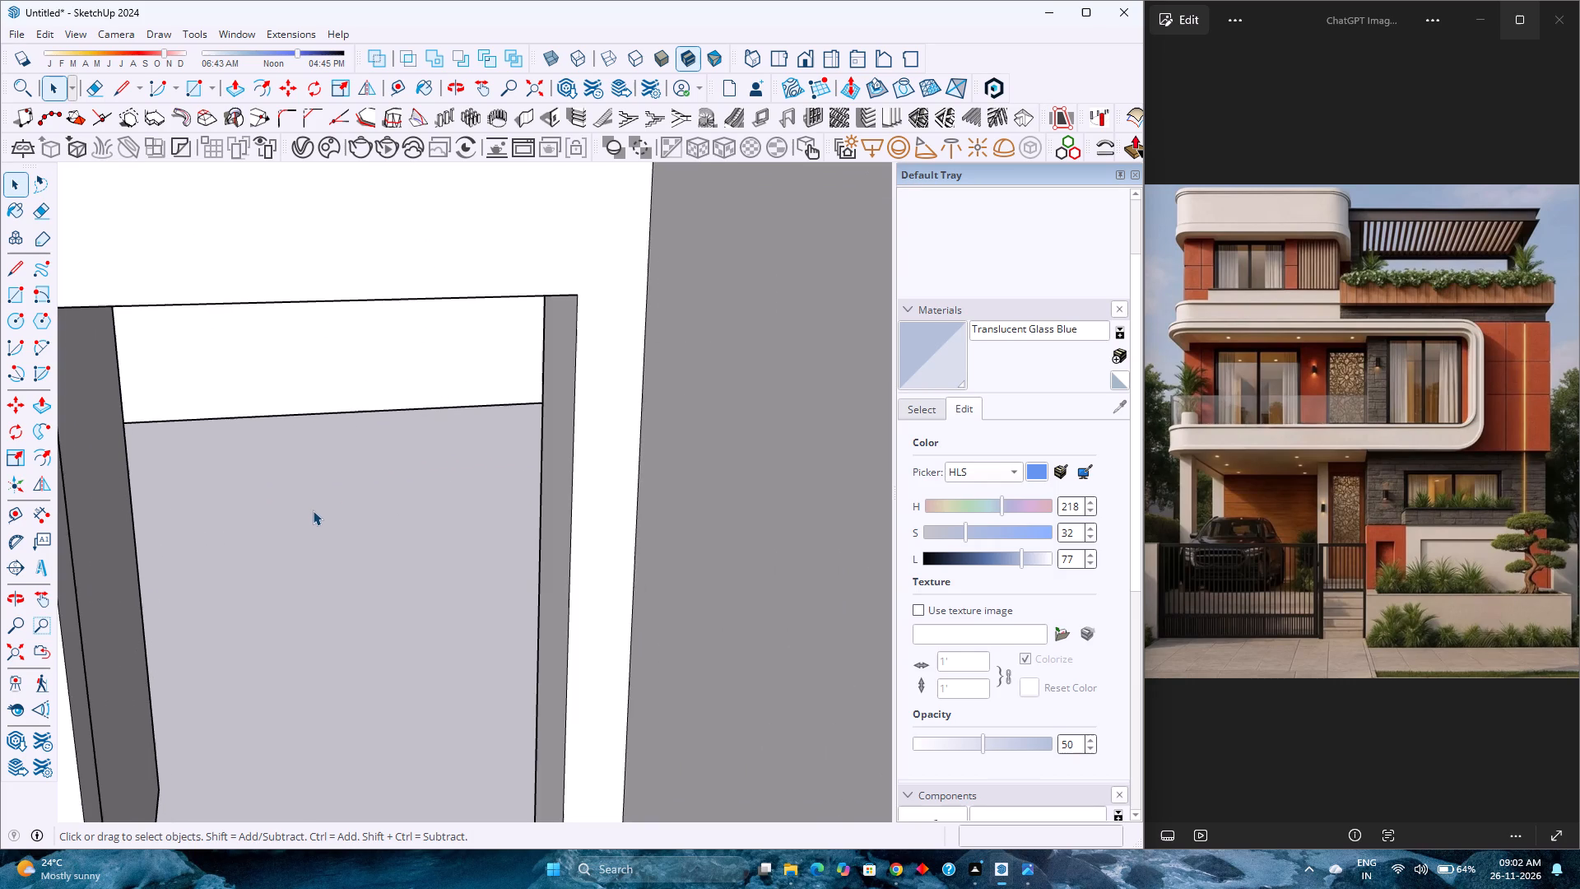
{"action": "scroll", "coordinate": [314, 510], "scroll_direction": "up", "scroll_amount": 3}
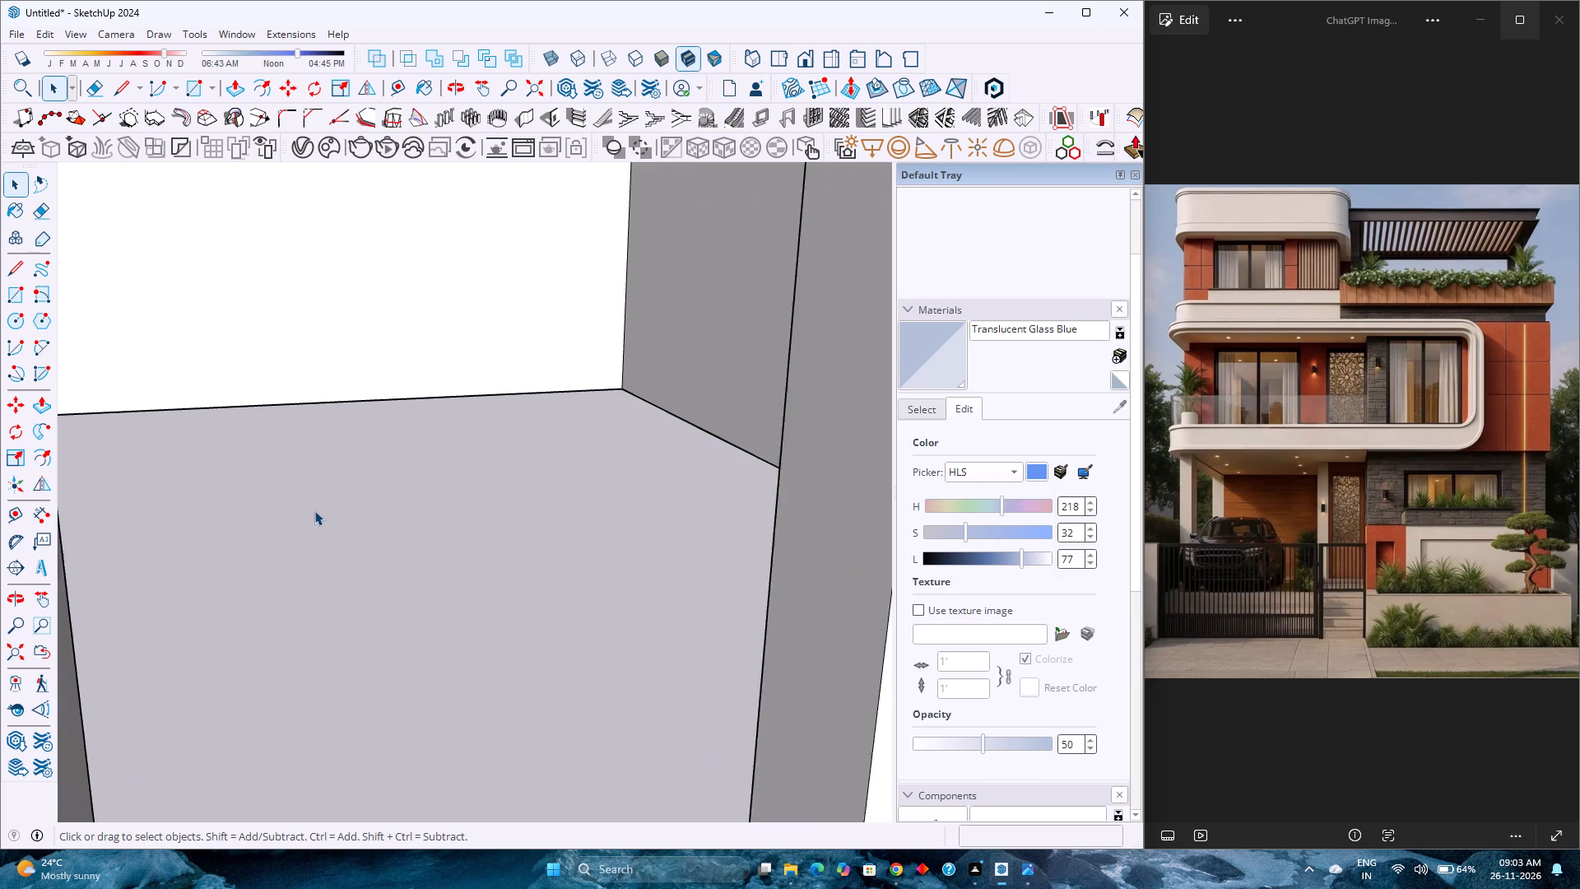
{"action": "scroll", "coordinate": [314, 510], "scroll_direction": "down", "scroll_amount": 4}
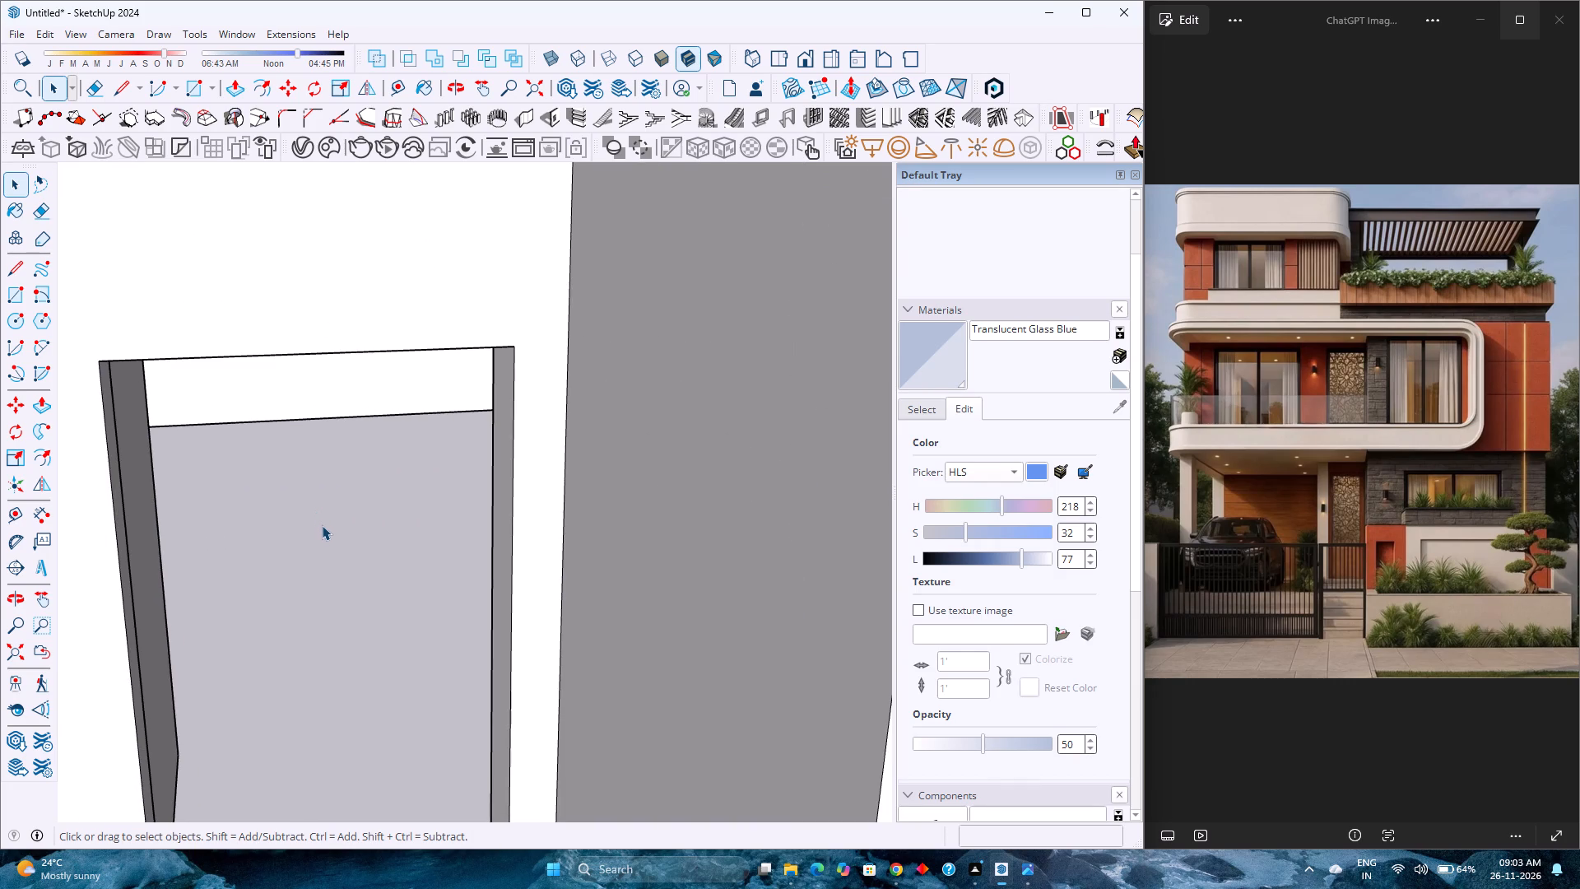
{"action": "scroll", "coordinate": [322, 525], "scroll_direction": "up", "scroll_amount": 3}
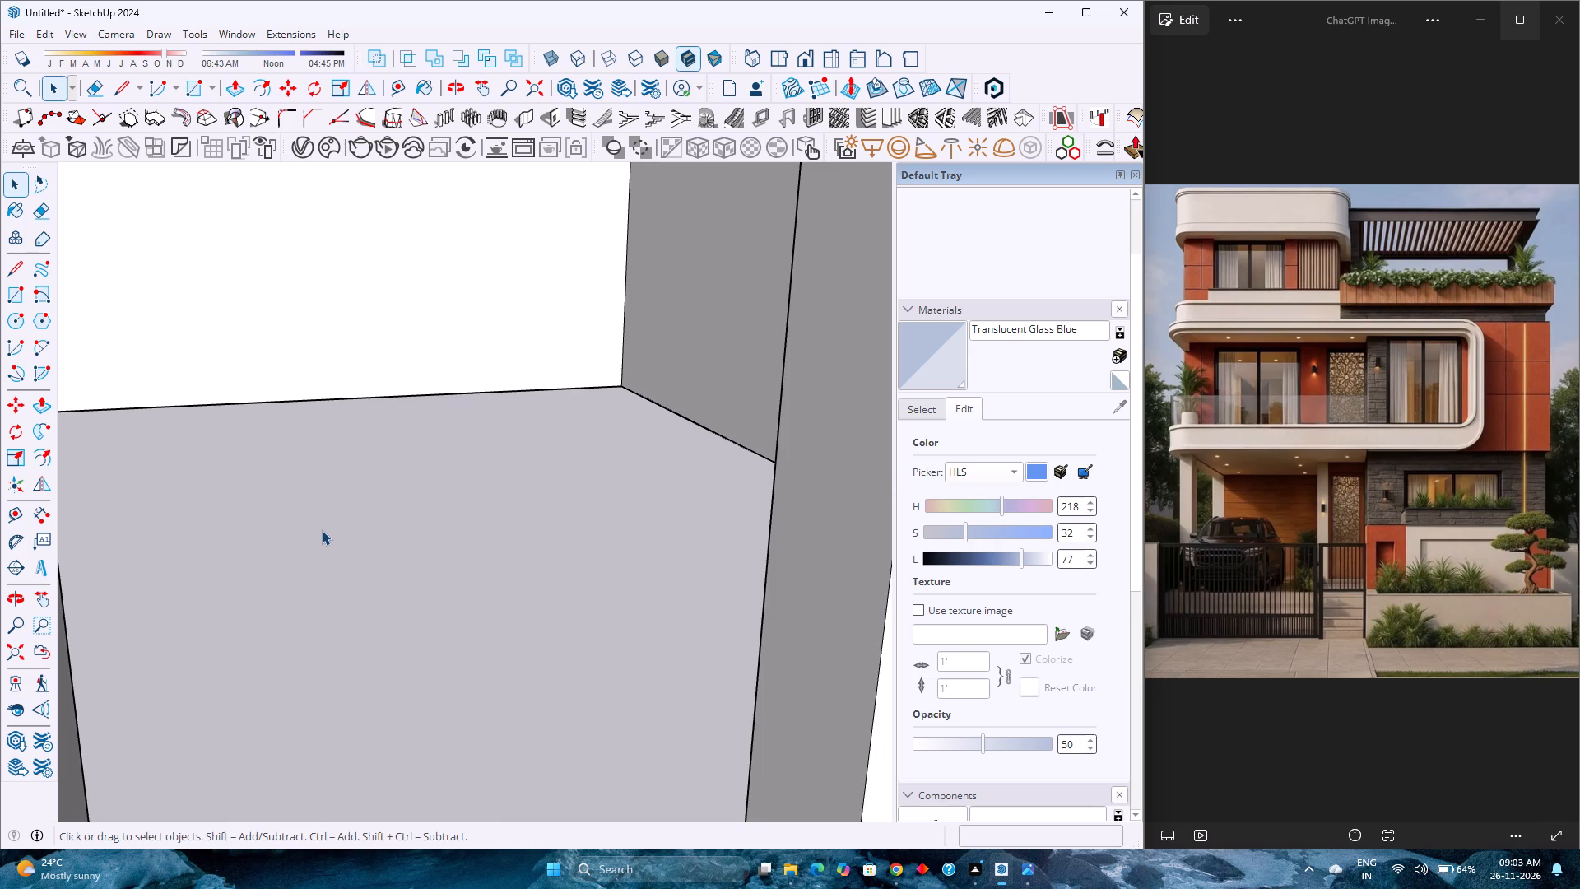
{"action": "scroll", "coordinate": [319, 530], "scroll_direction": "down", "scroll_amount": 6}
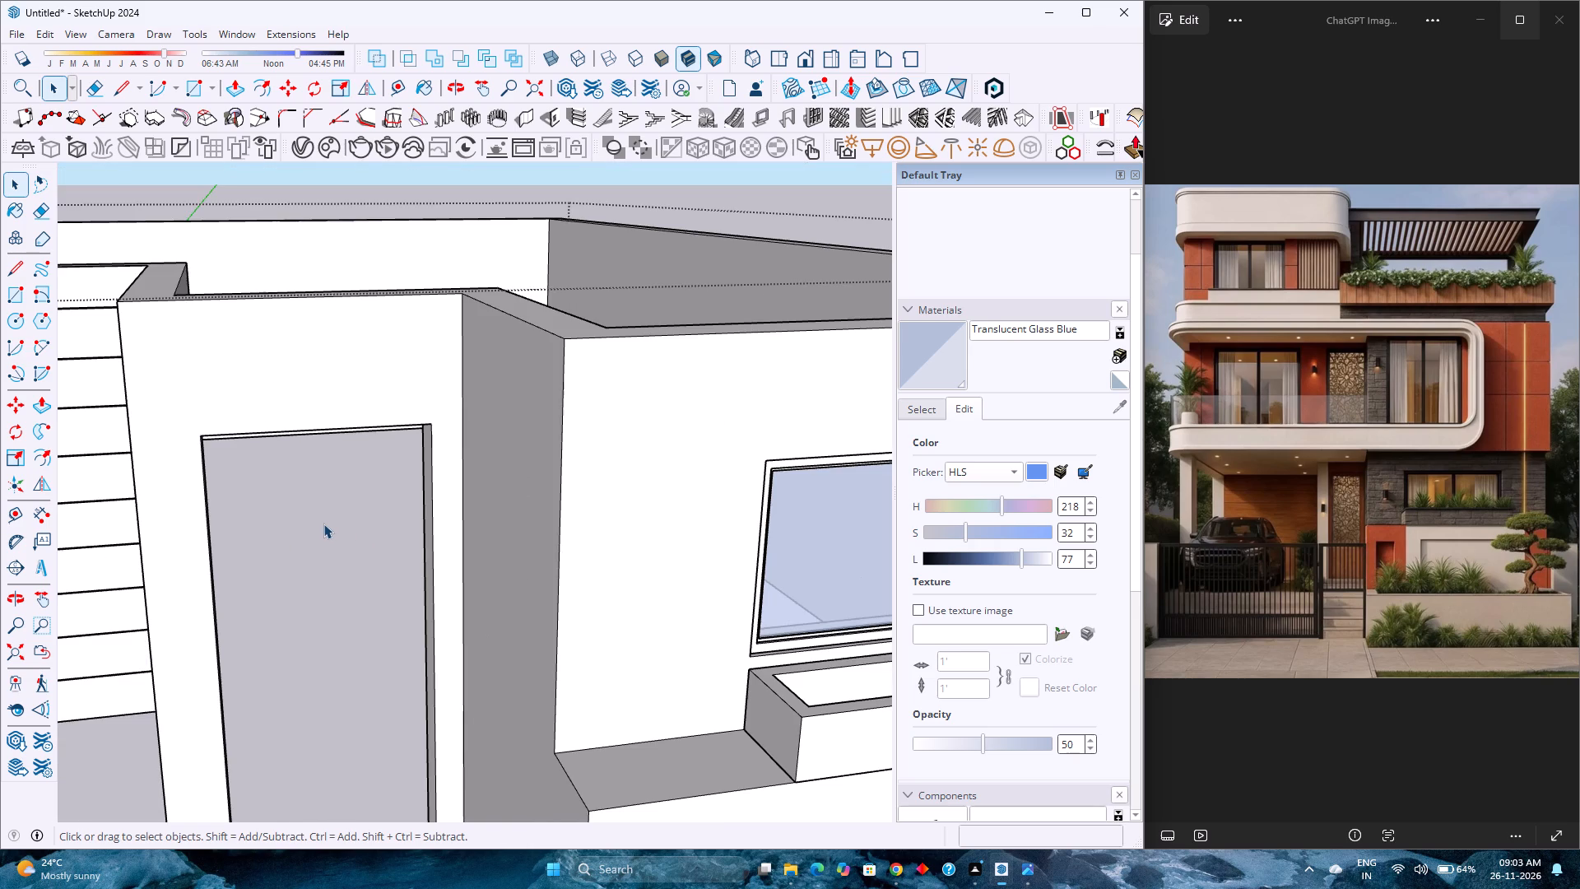
{"action": "scroll", "coordinate": [307, 520], "scroll_direction": "down", "scroll_amount": 12}
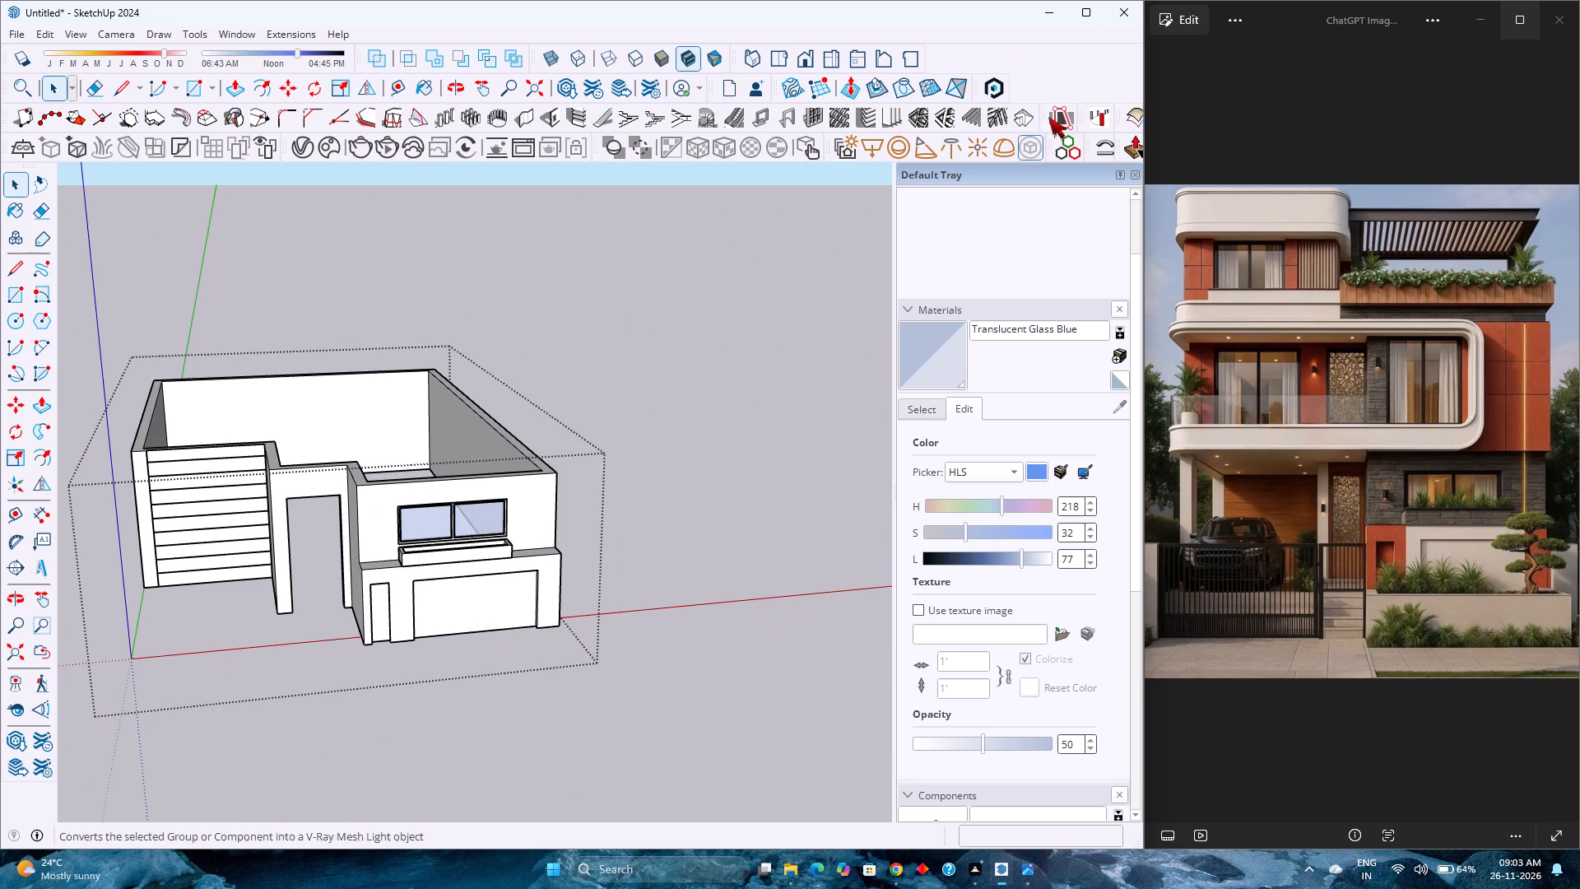
Review the whole ground-floor facade in the standard front view, from the slatted wall to the window block.
{"action": "left_click", "coordinate": [808, 62]}
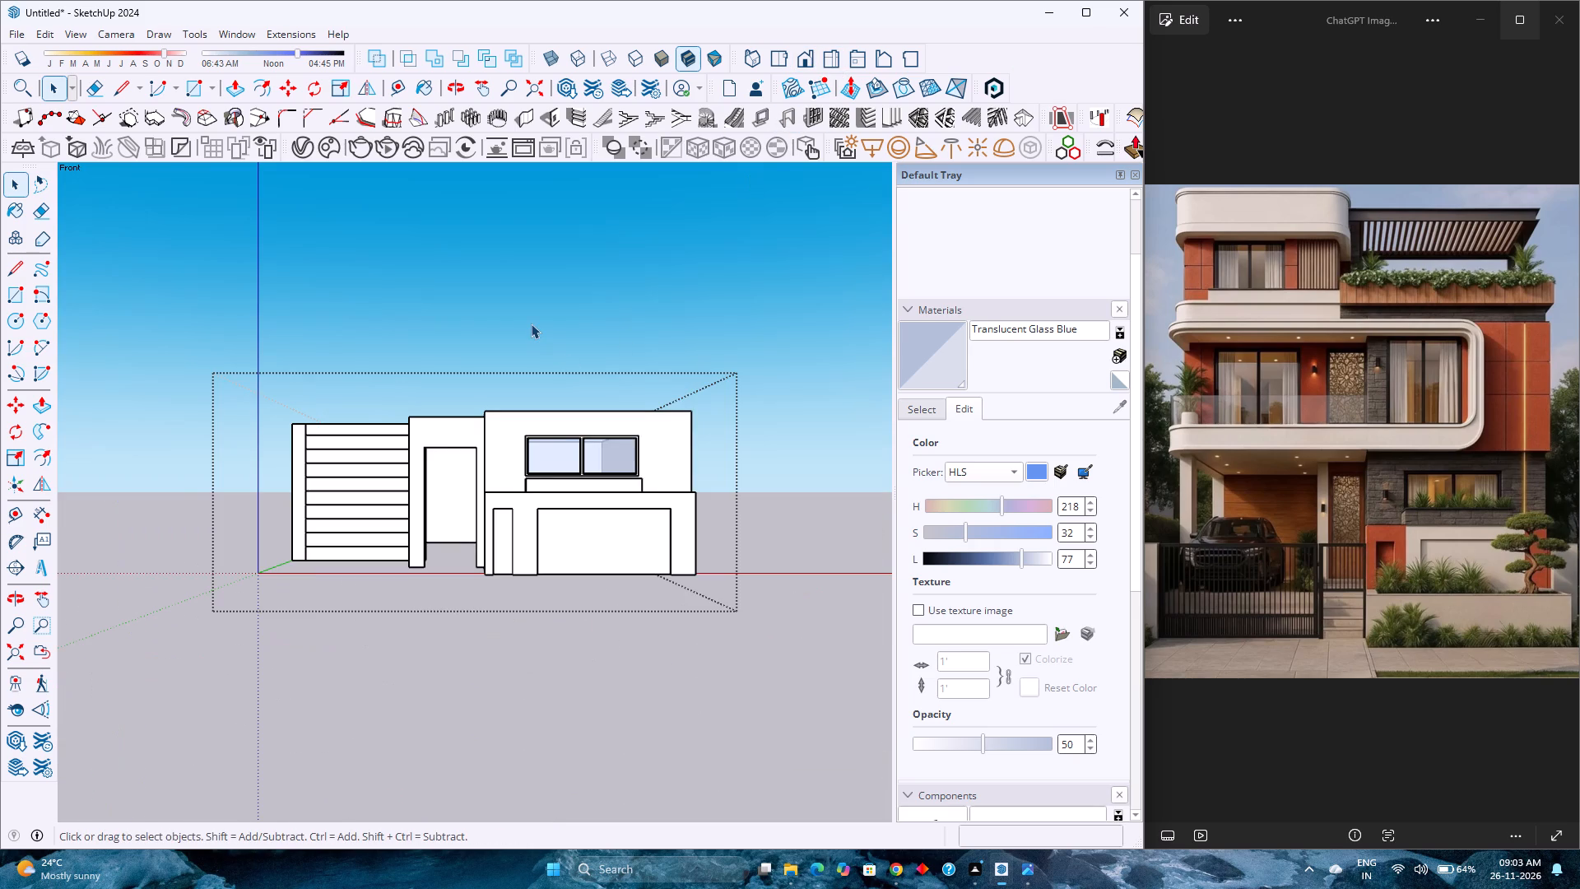
{"action": "scroll", "coordinate": [531, 323], "scroll_direction": "up", "scroll_amount": 4}
{"action": "scroll", "coordinate": [531, 323], "scroll_direction": "down", "scroll_amount": 3}
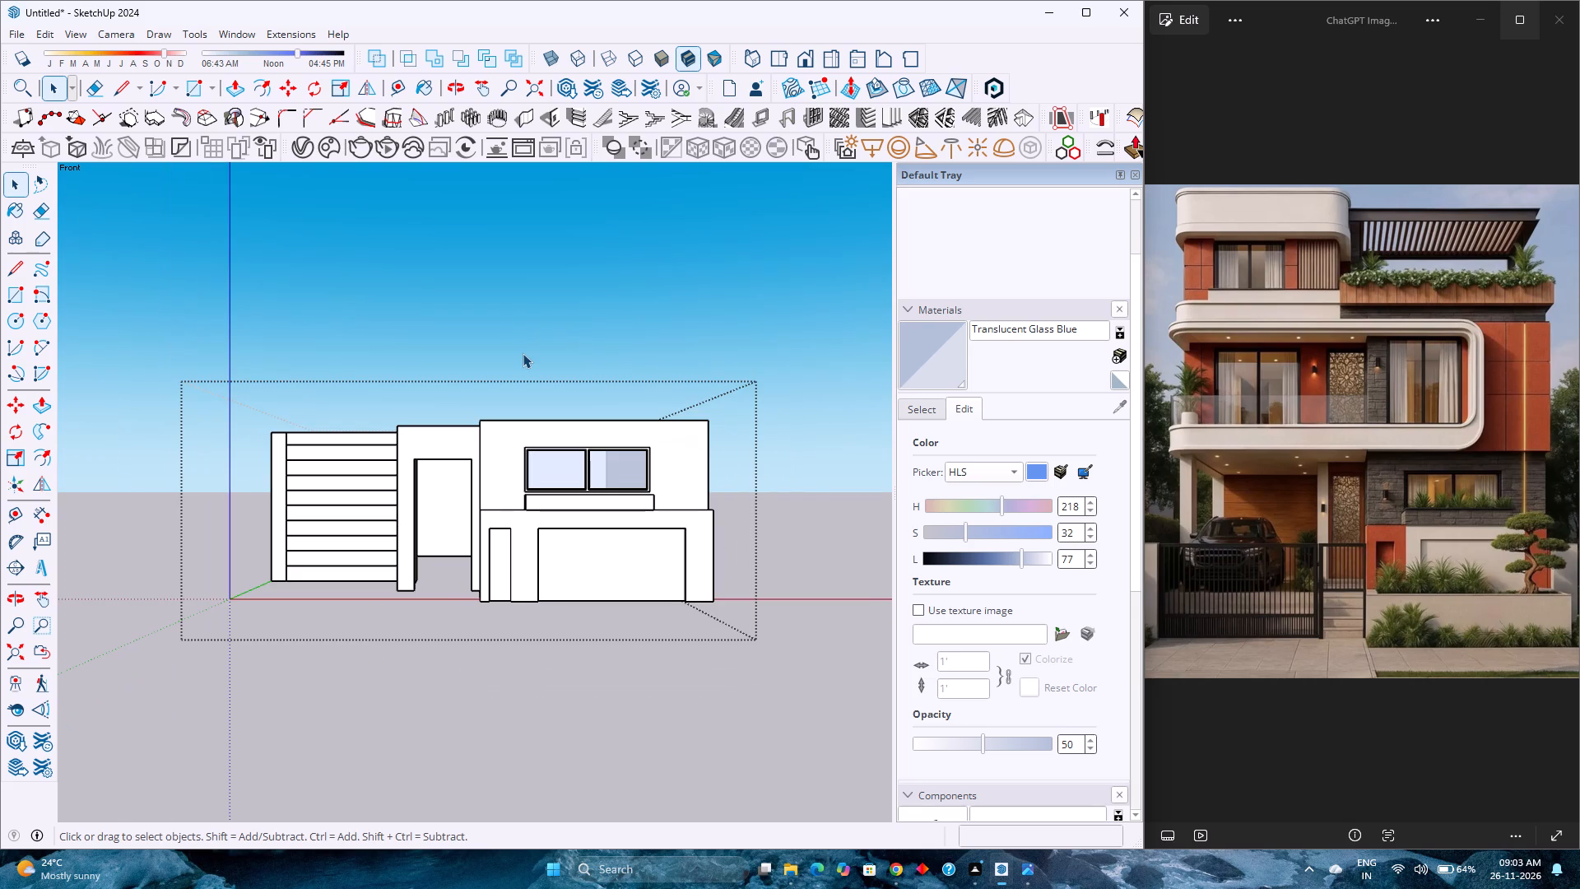
{"action": "scroll", "coordinate": [523, 353], "scroll_direction": "up", "scroll_amount": 2}
{"action": "scroll", "coordinate": [523, 353], "scroll_direction": "down", "scroll_amount": 2}
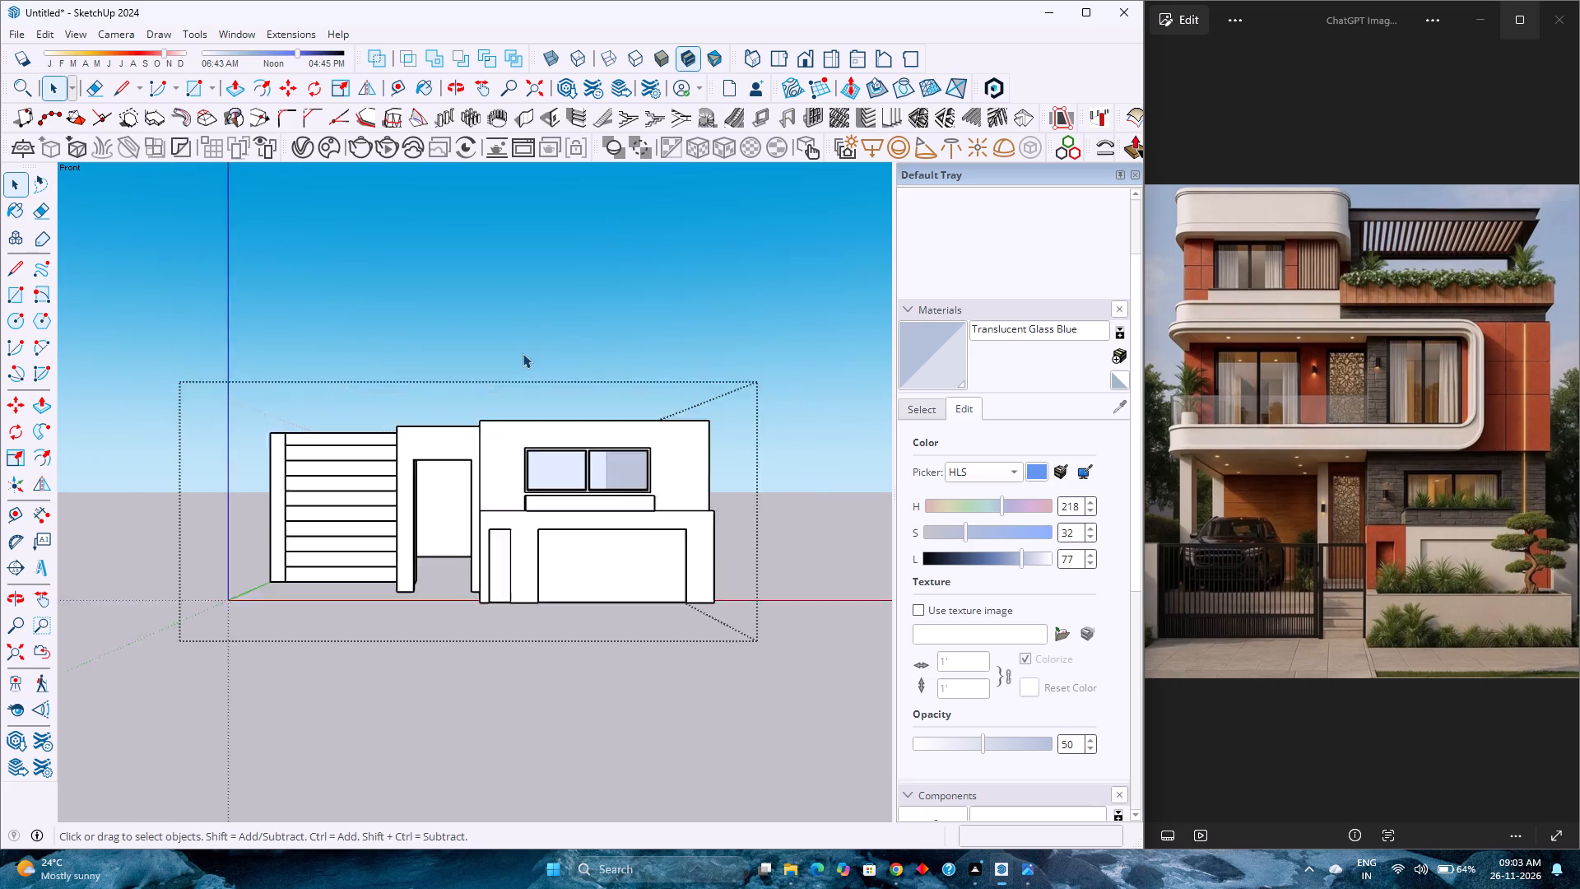
{"action": "scroll", "coordinate": [523, 353], "scroll_direction": "down", "scroll_amount": 1}
{"action": "scroll", "coordinate": [525, 353], "scroll_direction": "up", "scroll_amount": 3}
{"action": "scroll", "coordinate": [525, 353], "scroll_direction": "down", "scroll_amount": 3}
{"action": "scroll", "coordinate": [525, 353], "scroll_direction": "up", "scroll_amount": 3}
{"action": "scroll", "coordinate": [525, 353], "scroll_direction": "down", "scroll_amount": 3}
{"action": "scroll", "coordinate": [525, 353], "scroll_direction": "up", "scroll_amount": 3}
{"action": "scroll", "coordinate": [525, 353], "scroll_direction": "down", "scroll_amount": 3}
{"action": "scroll", "coordinate": [525, 353], "scroll_direction": "up", "scroll_amount": 3}
{"action": "scroll", "coordinate": [525, 353], "scroll_direction": "down", "scroll_amount": 3}
{"action": "scroll", "coordinate": [528, 351], "scroll_direction": "up", "scroll_amount": 3}
{"action": "scroll", "coordinate": [528, 351], "scroll_direction": "down", "scroll_amount": 2}
{"action": "scroll", "coordinate": [532, 355], "scroll_direction": "up", "scroll_amount": 3}
{"action": "scroll", "coordinate": [532, 355], "scroll_direction": "down", "scroll_amount": 3}
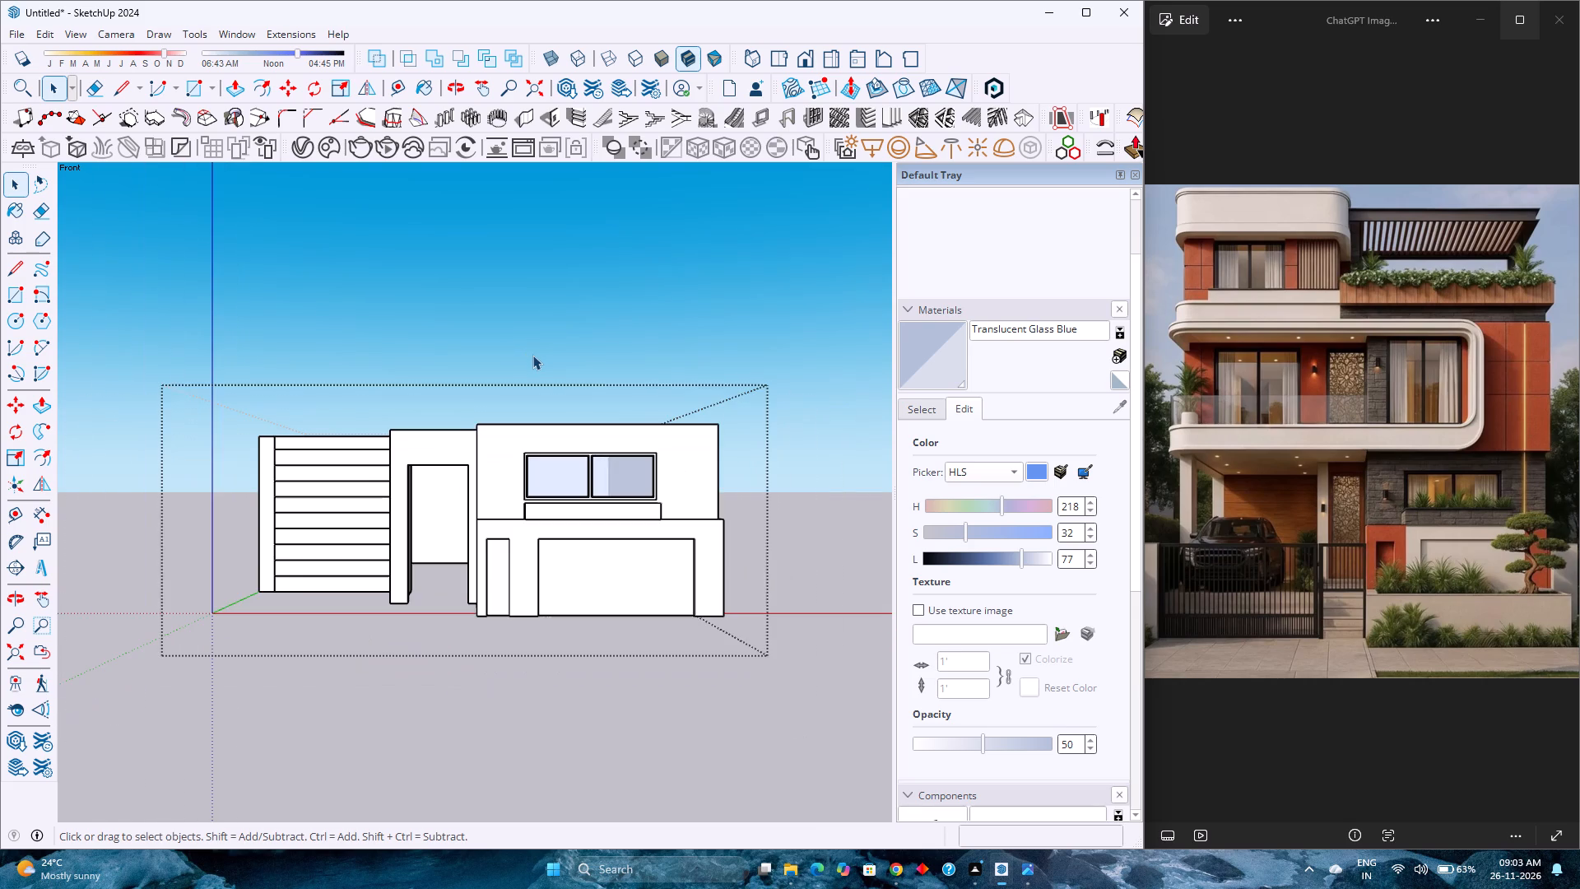
{"action": "scroll", "coordinate": [532, 355], "scroll_direction": "up", "scroll_amount": 3}
{"action": "scroll", "coordinate": [532, 355], "scroll_direction": "down", "scroll_amount": 3}
{"action": "scroll", "coordinate": [532, 355], "scroll_direction": "up", "scroll_amount": 3}
{"action": "scroll", "coordinate": [532, 355], "scroll_direction": "down", "scroll_amount": 4}
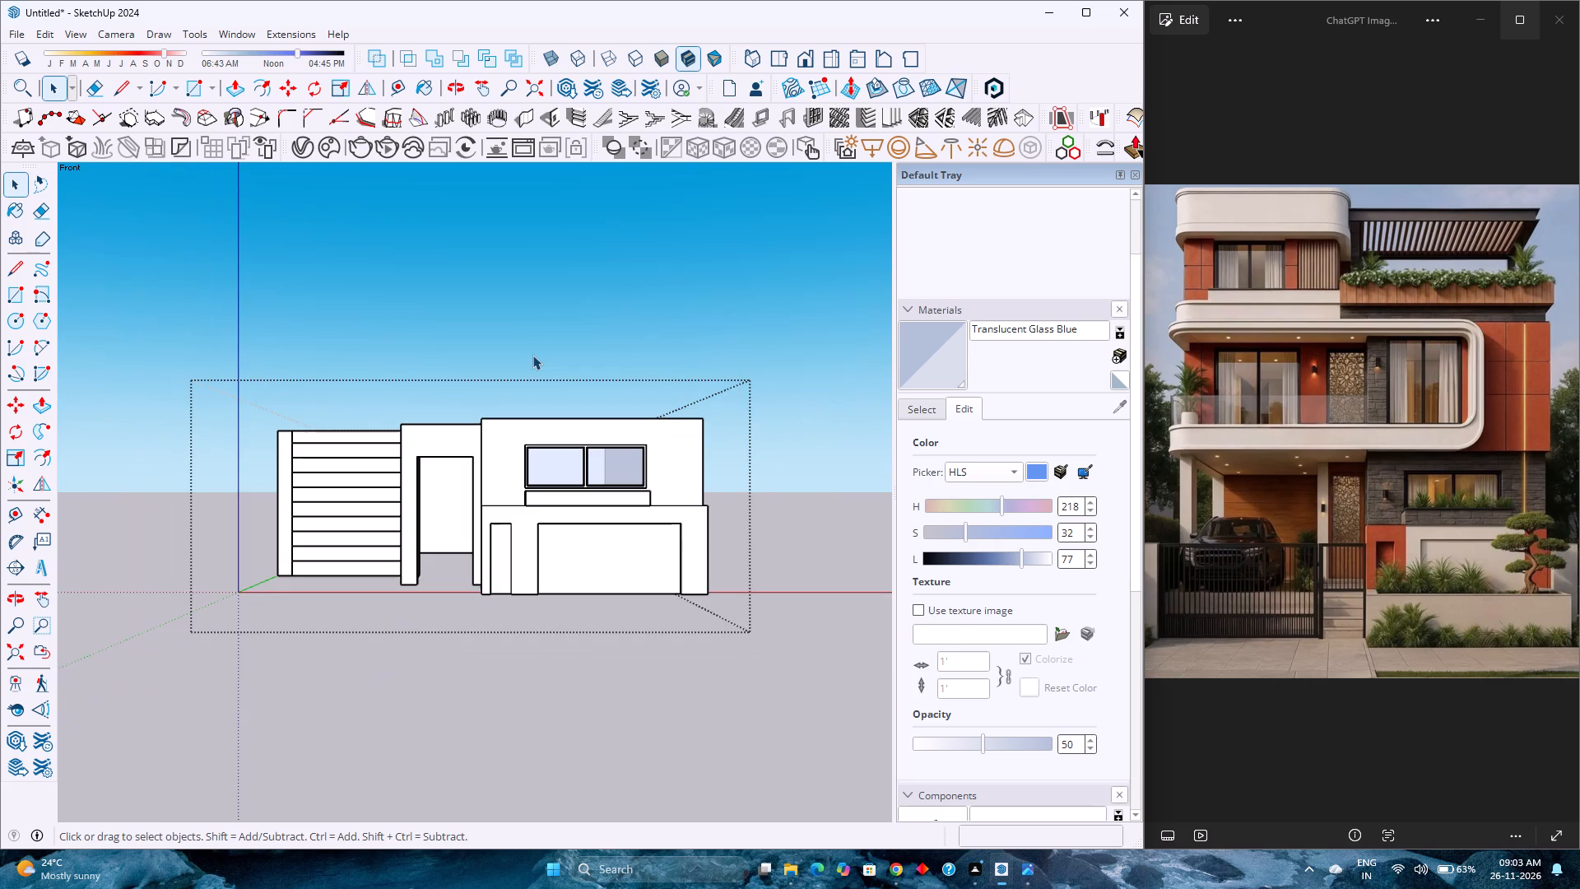
{"action": "scroll", "coordinate": [532, 355], "scroll_direction": "up", "scroll_amount": 4}
{"action": "scroll", "coordinate": [532, 355], "scroll_direction": "down", "scroll_amount": 3}
{"action": "scroll", "coordinate": [533, 355], "scroll_direction": "up", "scroll_amount": 3}
{"action": "scroll", "coordinate": [533, 355], "scroll_direction": "down", "scroll_amount": 3}
{"action": "scroll", "coordinate": [533, 356], "scroll_direction": "up", "scroll_amount": 3}
{"action": "scroll", "coordinate": [533, 356], "scroll_direction": "down", "scroll_amount": 2}
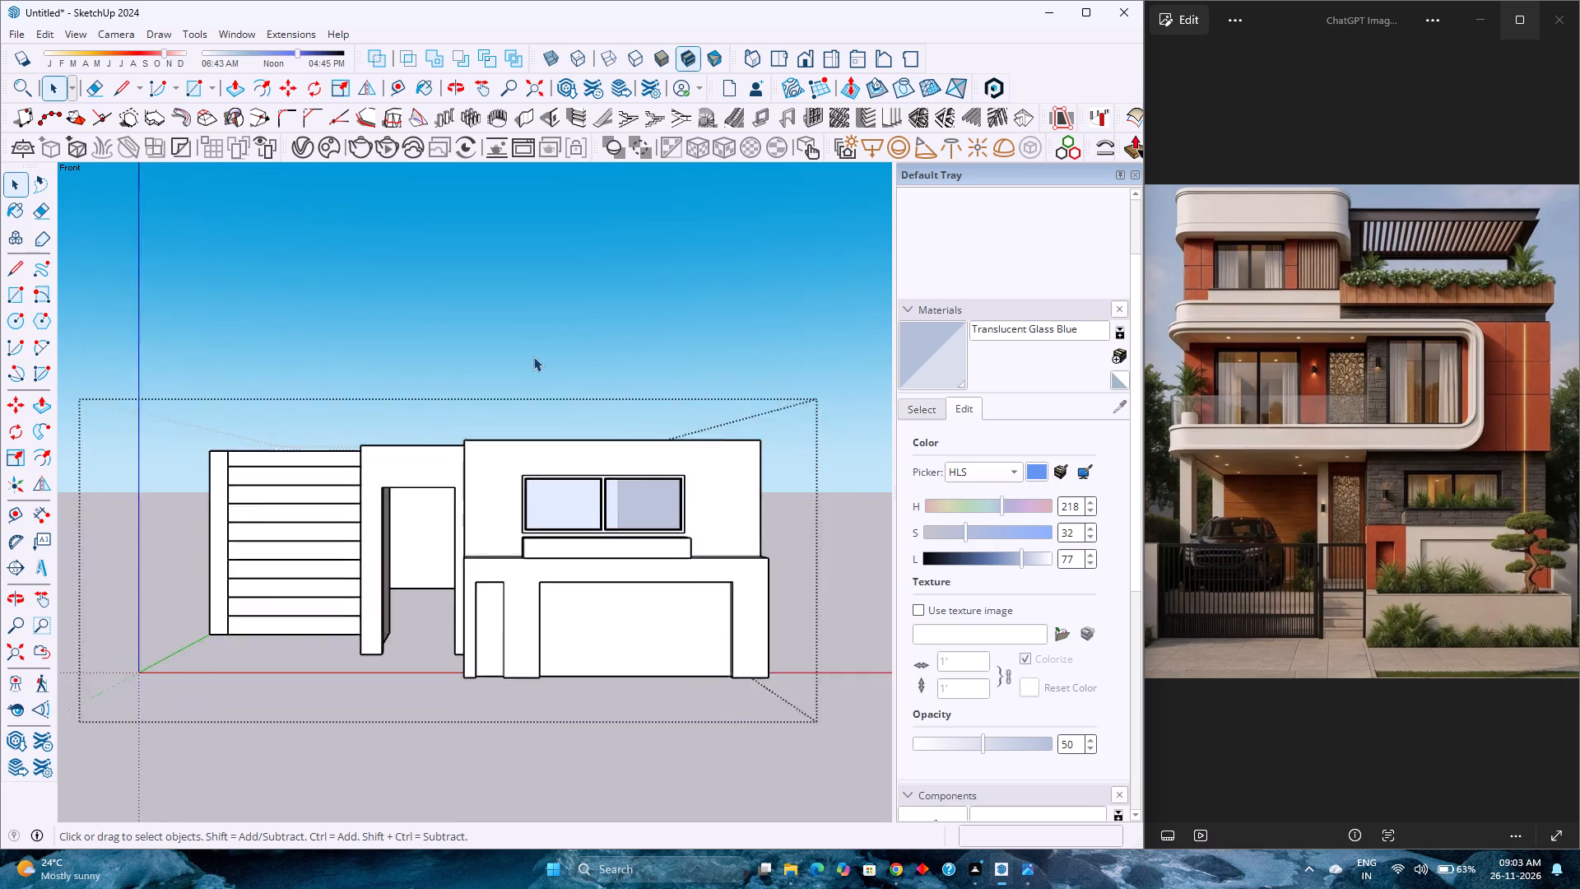
{"action": "scroll", "coordinate": [533, 356], "scroll_direction": "down", "scroll_amount": 1}
{"action": "scroll", "coordinate": [533, 356], "scroll_direction": "up", "scroll_amount": 3}
{"action": "scroll", "coordinate": [533, 356], "scroll_direction": "down", "scroll_amount": 3}
{"action": "scroll", "coordinate": [533, 356], "scroll_direction": "up", "scroll_amount": 3}
{"action": "scroll", "coordinate": [533, 356], "scroll_direction": "down", "scroll_amount": 3}
{"action": "scroll", "coordinate": [533, 356], "scroll_direction": "up", "scroll_amount": 3}
{"action": "scroll", "coordinate": [535, 356], "scroll_direction": "down", "scroll_amount": 2}
{"action": "scroll", "coordinate": [535, 356], "scroll_direction": "up", "scroll_amount": 3}
{"action": "scroll", "coordinate": [535, 356], "scroll_direction": "down", "scroll_amount": 3}
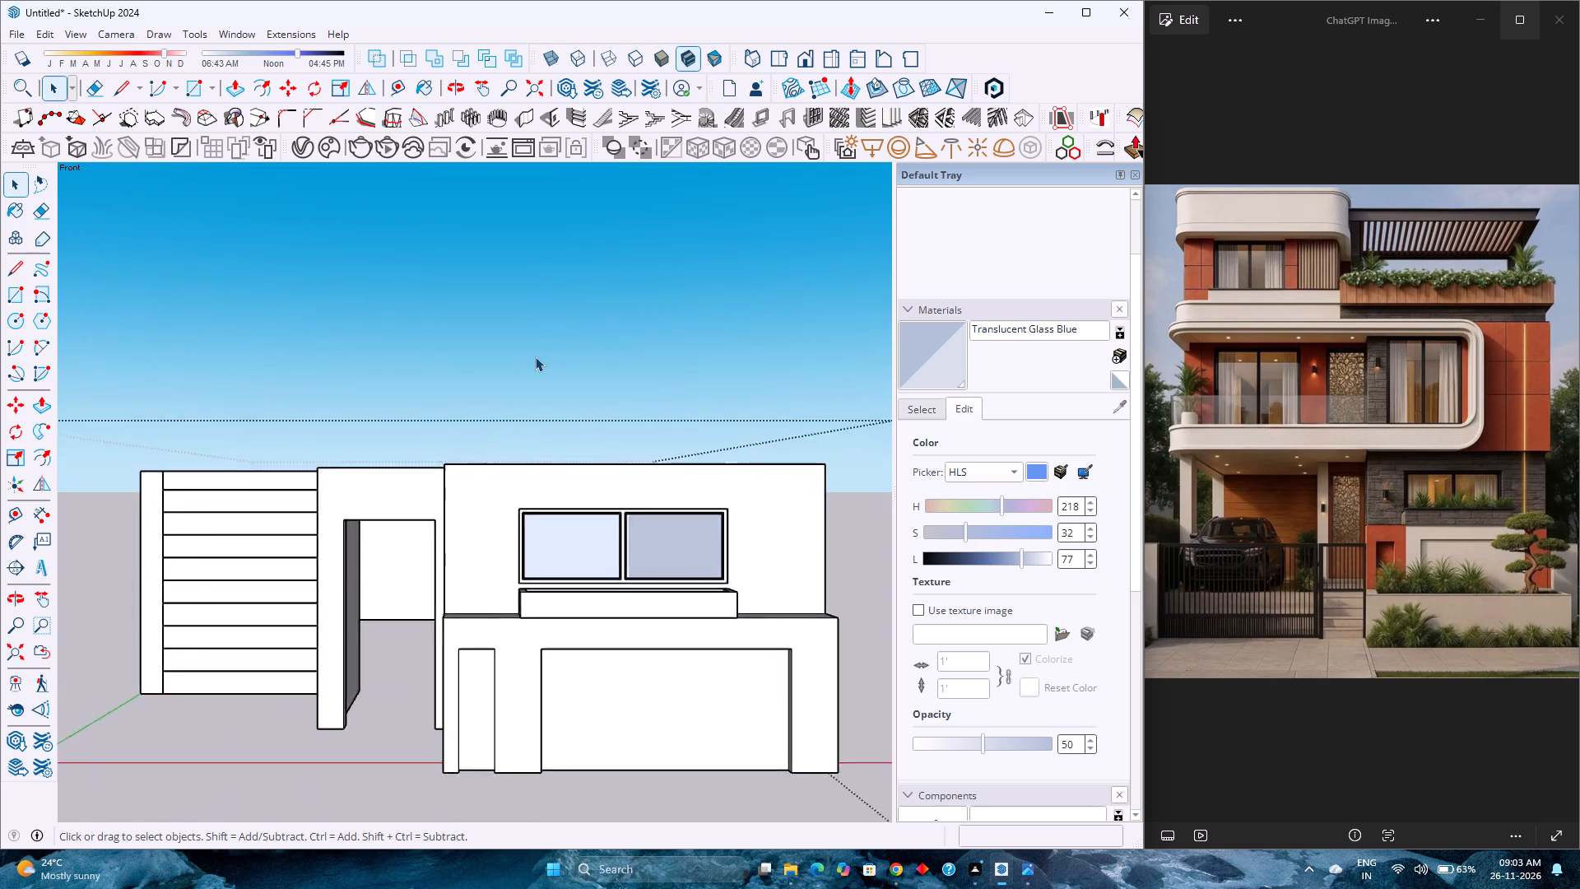
{"action": "scroll", "coordinate": [537, 355], "scroll_direction": "up", "scroll_amount": 3}
{"action": "scroll", "coordinate": [538, 354], "scroll_direction": "down", "scroll_amount": 4}
{"action": "scroll", "coordinate": [538, 354], "scroll_direction": "up", "scroll_amount": 4}
{"action": "scroll", "coordinate": [538, 354], "scroll_direction": "down", "scroll_amount": 4}
{"action": "scroll", "coordinate": [538, 354], "scroll_direction": "up", "scroll_amount": 3}
{"action": "scroll", "coordinate": [538, 354], "scroll_direction": "down", "scroll_amount": 2}
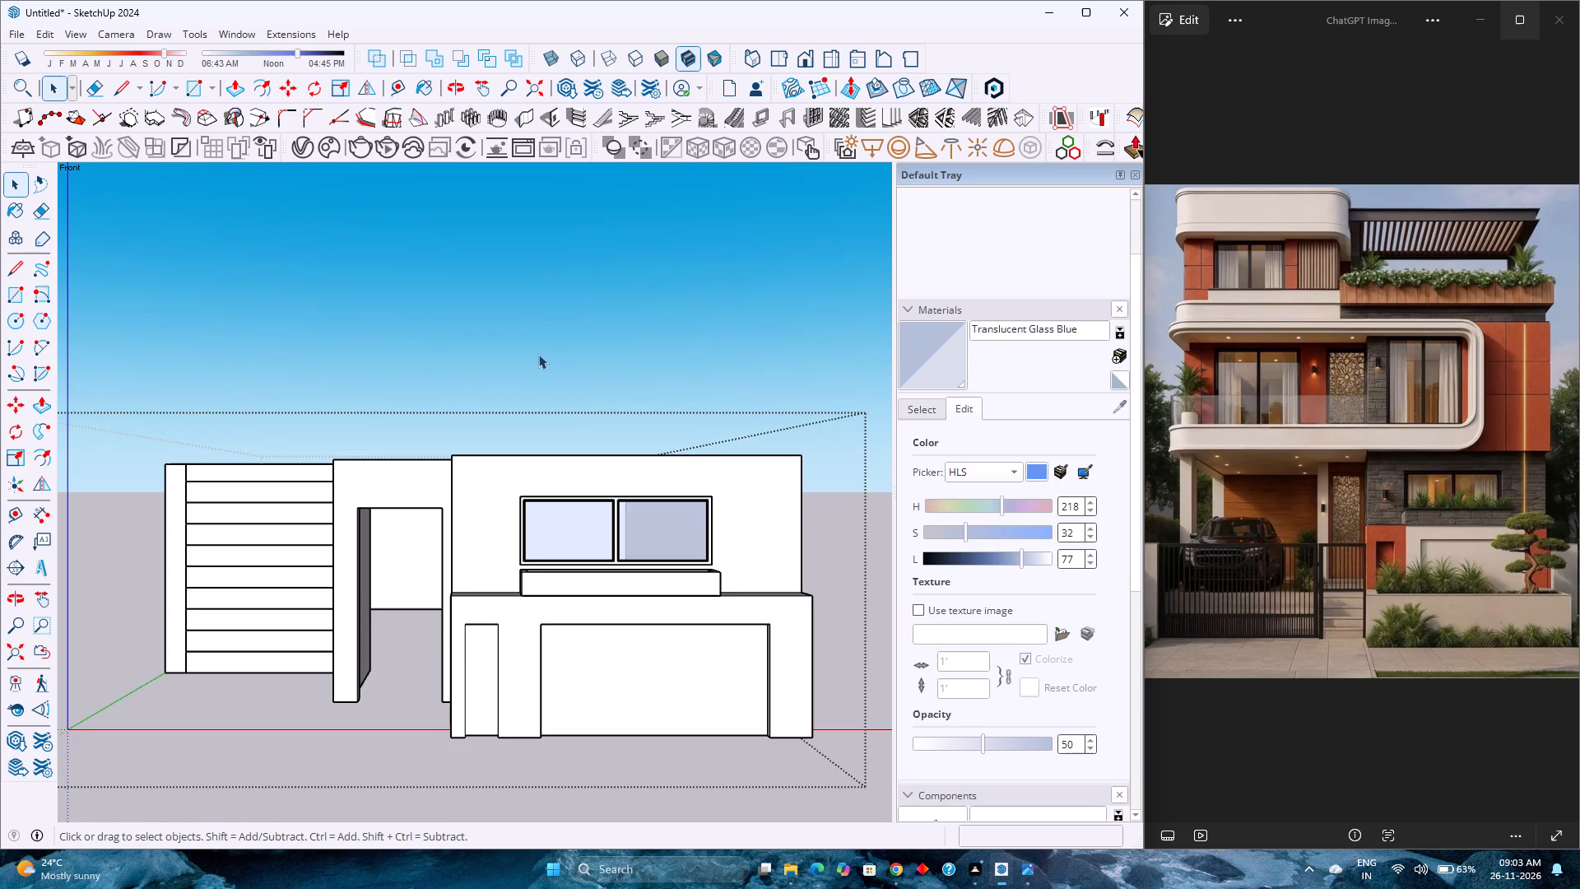
{"action": "scroll", "coordinate": [541, 352], "scroll_direction": "up", "scroll_amount": 2}
{"action": "scroll", "coordinate": [541, 354], "scroll_direction": "down", "scroll_amount": 4}
{"action": "scroll", "coordinate": [541, 351], "scroll_direction": "up", "scroll_amount": 1}
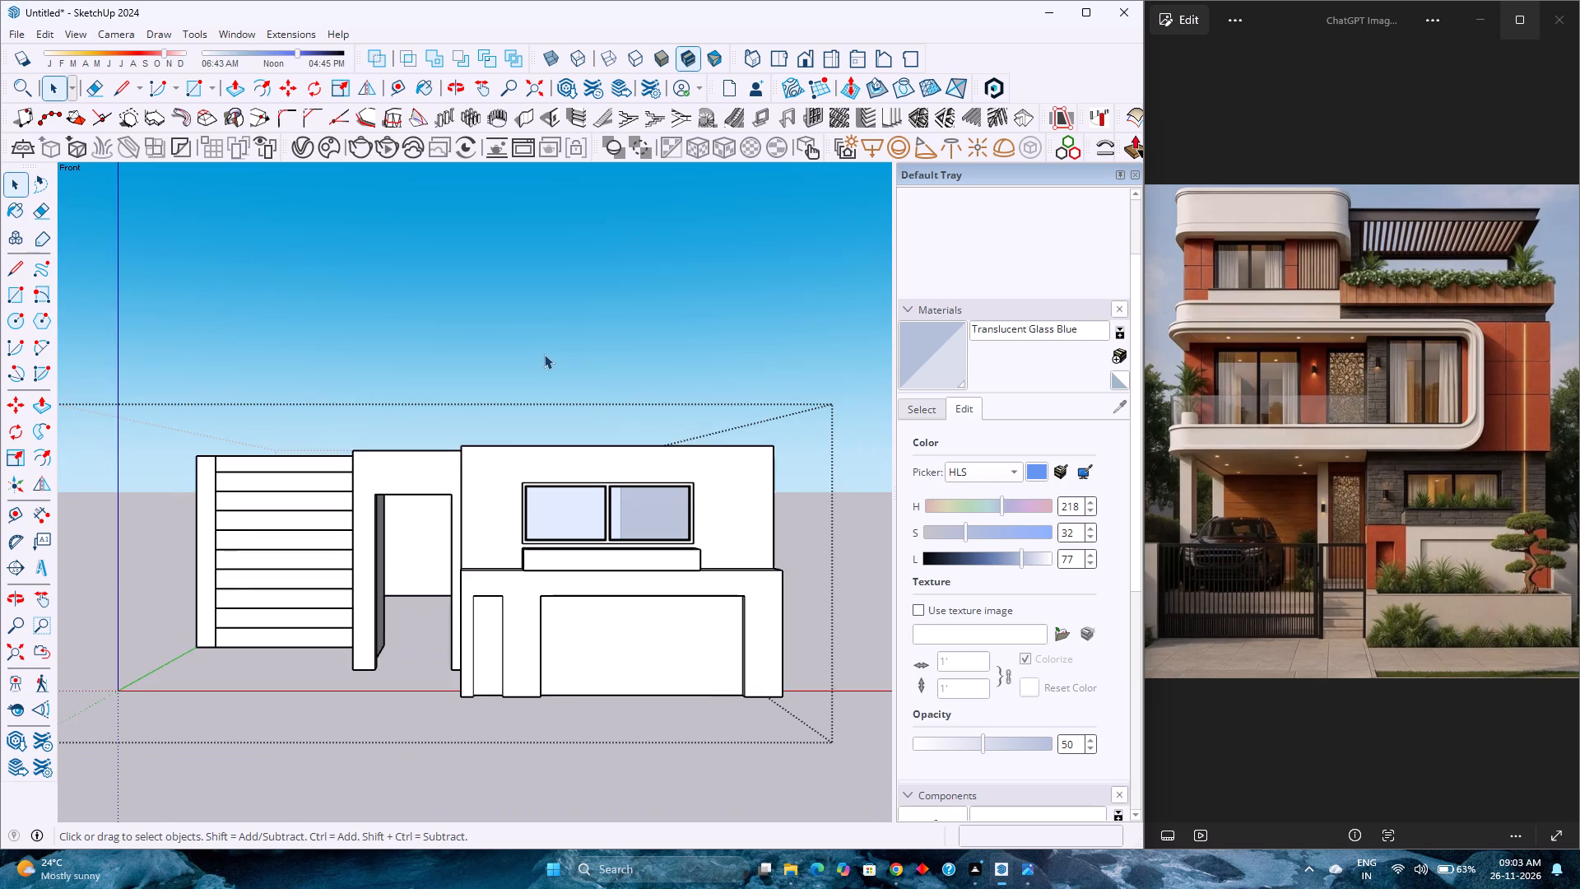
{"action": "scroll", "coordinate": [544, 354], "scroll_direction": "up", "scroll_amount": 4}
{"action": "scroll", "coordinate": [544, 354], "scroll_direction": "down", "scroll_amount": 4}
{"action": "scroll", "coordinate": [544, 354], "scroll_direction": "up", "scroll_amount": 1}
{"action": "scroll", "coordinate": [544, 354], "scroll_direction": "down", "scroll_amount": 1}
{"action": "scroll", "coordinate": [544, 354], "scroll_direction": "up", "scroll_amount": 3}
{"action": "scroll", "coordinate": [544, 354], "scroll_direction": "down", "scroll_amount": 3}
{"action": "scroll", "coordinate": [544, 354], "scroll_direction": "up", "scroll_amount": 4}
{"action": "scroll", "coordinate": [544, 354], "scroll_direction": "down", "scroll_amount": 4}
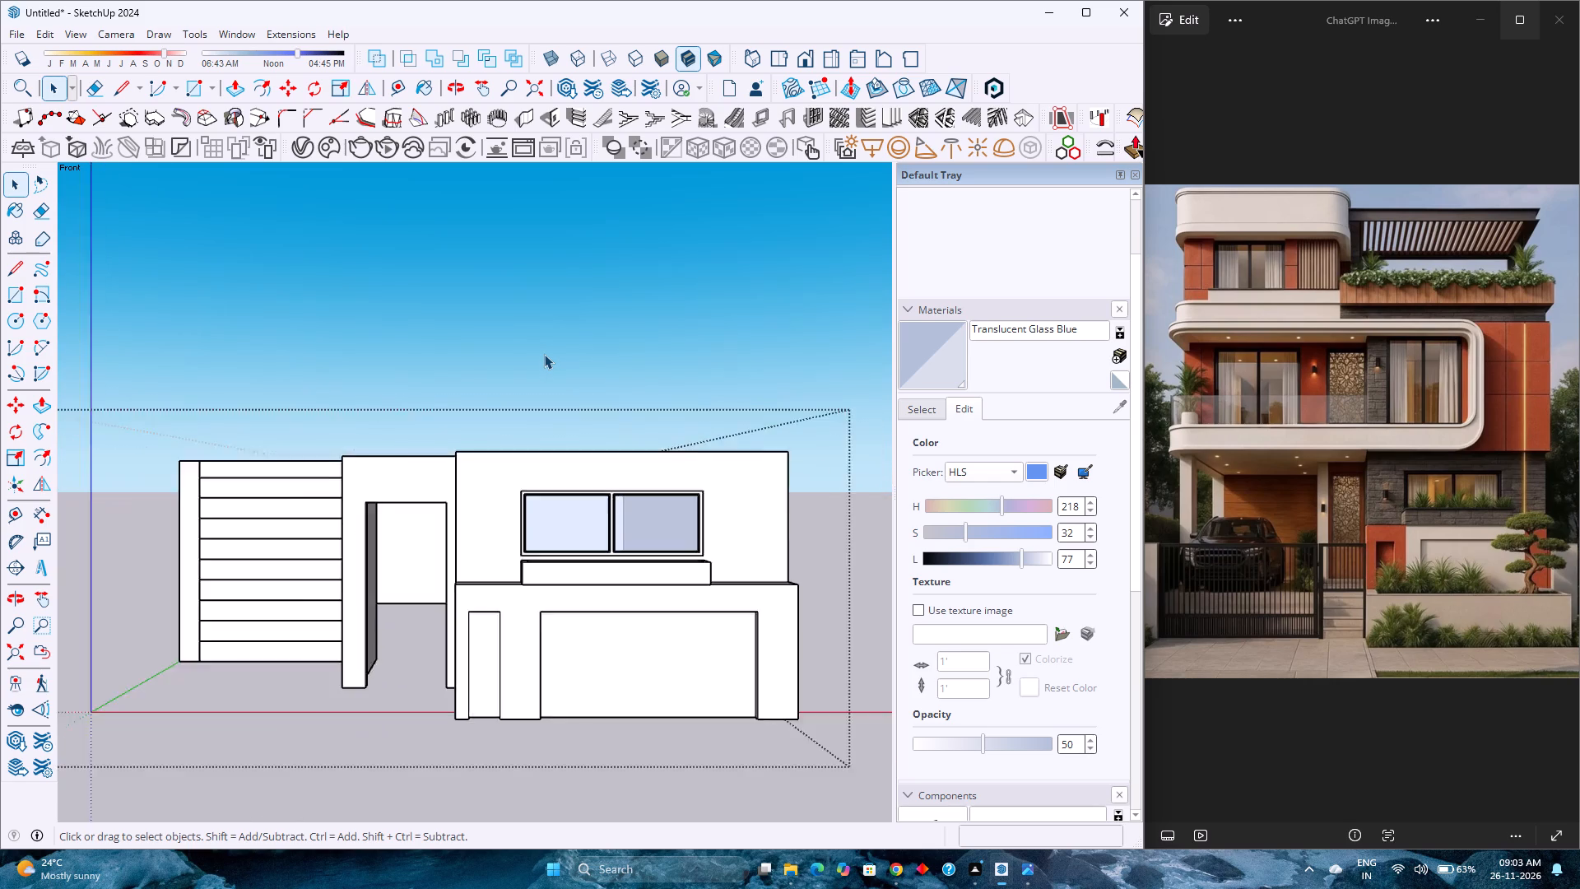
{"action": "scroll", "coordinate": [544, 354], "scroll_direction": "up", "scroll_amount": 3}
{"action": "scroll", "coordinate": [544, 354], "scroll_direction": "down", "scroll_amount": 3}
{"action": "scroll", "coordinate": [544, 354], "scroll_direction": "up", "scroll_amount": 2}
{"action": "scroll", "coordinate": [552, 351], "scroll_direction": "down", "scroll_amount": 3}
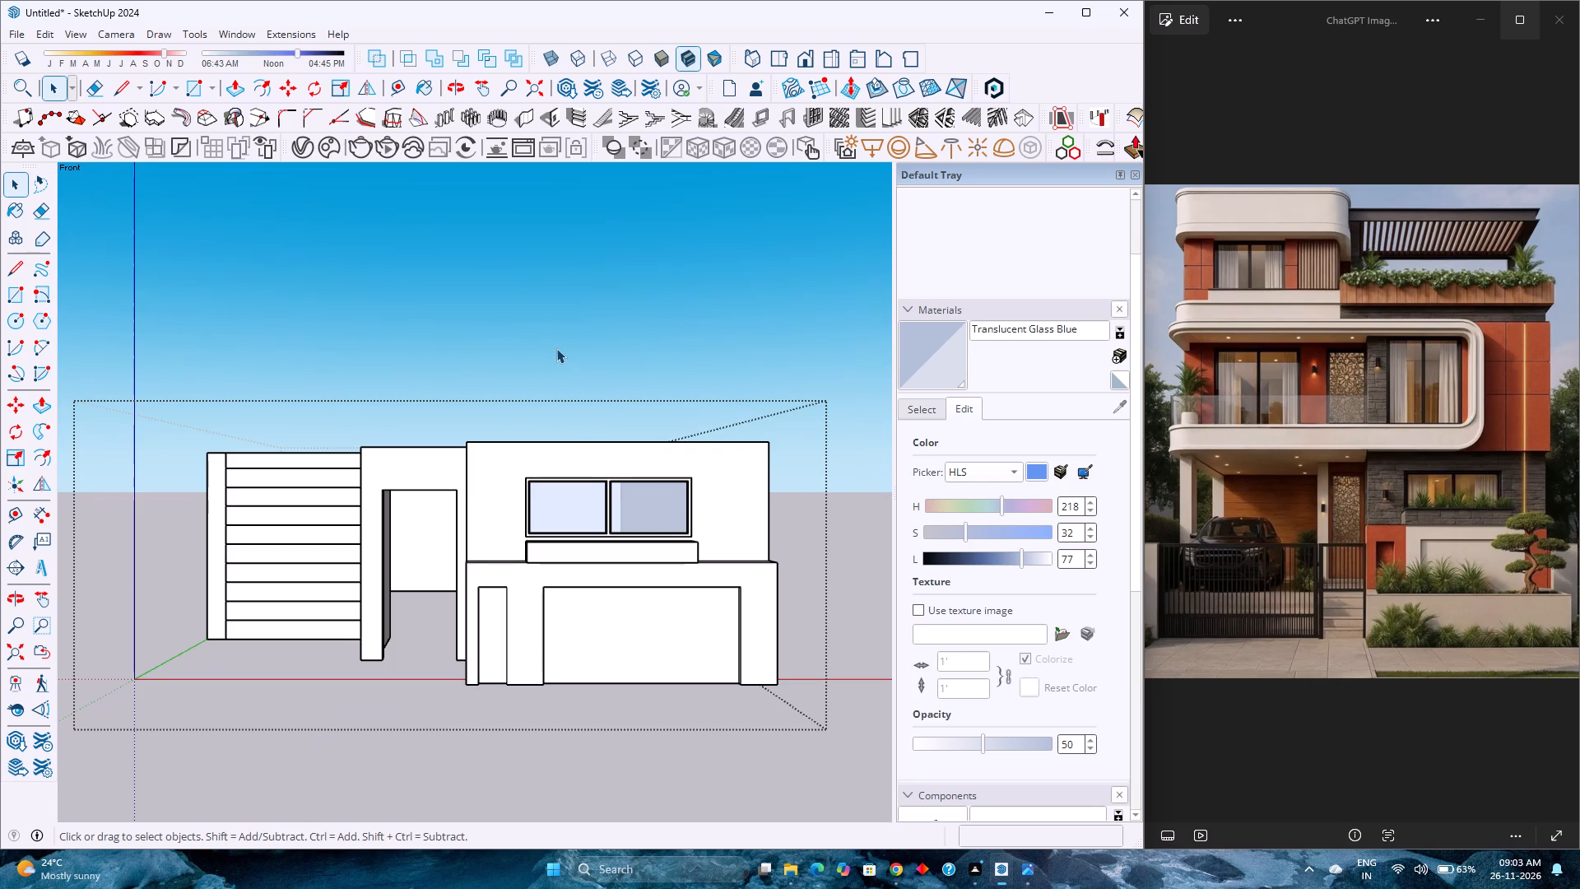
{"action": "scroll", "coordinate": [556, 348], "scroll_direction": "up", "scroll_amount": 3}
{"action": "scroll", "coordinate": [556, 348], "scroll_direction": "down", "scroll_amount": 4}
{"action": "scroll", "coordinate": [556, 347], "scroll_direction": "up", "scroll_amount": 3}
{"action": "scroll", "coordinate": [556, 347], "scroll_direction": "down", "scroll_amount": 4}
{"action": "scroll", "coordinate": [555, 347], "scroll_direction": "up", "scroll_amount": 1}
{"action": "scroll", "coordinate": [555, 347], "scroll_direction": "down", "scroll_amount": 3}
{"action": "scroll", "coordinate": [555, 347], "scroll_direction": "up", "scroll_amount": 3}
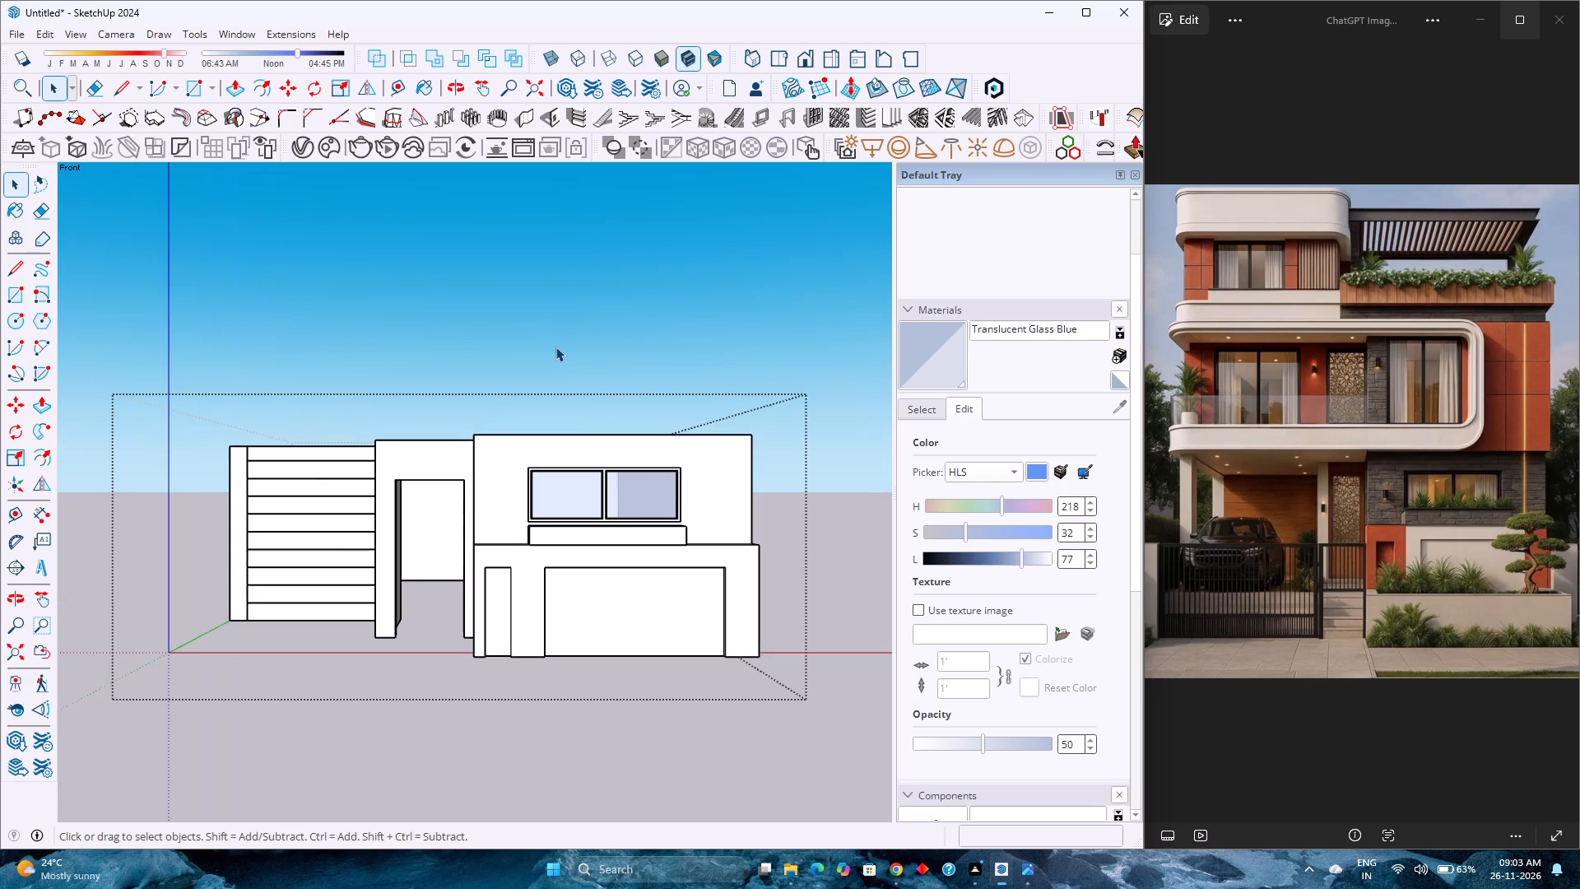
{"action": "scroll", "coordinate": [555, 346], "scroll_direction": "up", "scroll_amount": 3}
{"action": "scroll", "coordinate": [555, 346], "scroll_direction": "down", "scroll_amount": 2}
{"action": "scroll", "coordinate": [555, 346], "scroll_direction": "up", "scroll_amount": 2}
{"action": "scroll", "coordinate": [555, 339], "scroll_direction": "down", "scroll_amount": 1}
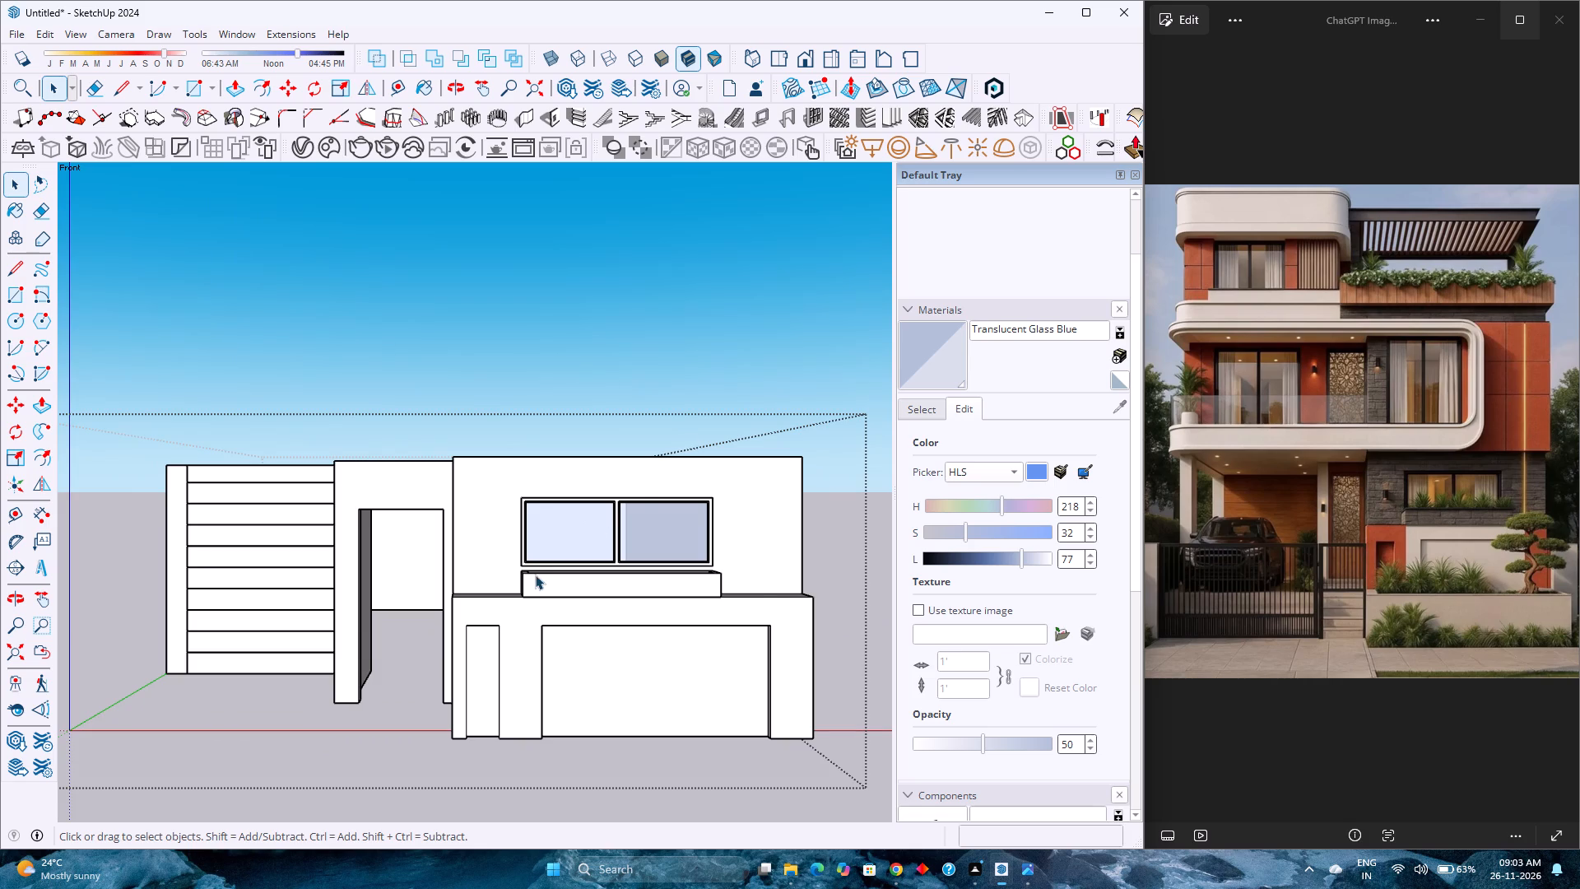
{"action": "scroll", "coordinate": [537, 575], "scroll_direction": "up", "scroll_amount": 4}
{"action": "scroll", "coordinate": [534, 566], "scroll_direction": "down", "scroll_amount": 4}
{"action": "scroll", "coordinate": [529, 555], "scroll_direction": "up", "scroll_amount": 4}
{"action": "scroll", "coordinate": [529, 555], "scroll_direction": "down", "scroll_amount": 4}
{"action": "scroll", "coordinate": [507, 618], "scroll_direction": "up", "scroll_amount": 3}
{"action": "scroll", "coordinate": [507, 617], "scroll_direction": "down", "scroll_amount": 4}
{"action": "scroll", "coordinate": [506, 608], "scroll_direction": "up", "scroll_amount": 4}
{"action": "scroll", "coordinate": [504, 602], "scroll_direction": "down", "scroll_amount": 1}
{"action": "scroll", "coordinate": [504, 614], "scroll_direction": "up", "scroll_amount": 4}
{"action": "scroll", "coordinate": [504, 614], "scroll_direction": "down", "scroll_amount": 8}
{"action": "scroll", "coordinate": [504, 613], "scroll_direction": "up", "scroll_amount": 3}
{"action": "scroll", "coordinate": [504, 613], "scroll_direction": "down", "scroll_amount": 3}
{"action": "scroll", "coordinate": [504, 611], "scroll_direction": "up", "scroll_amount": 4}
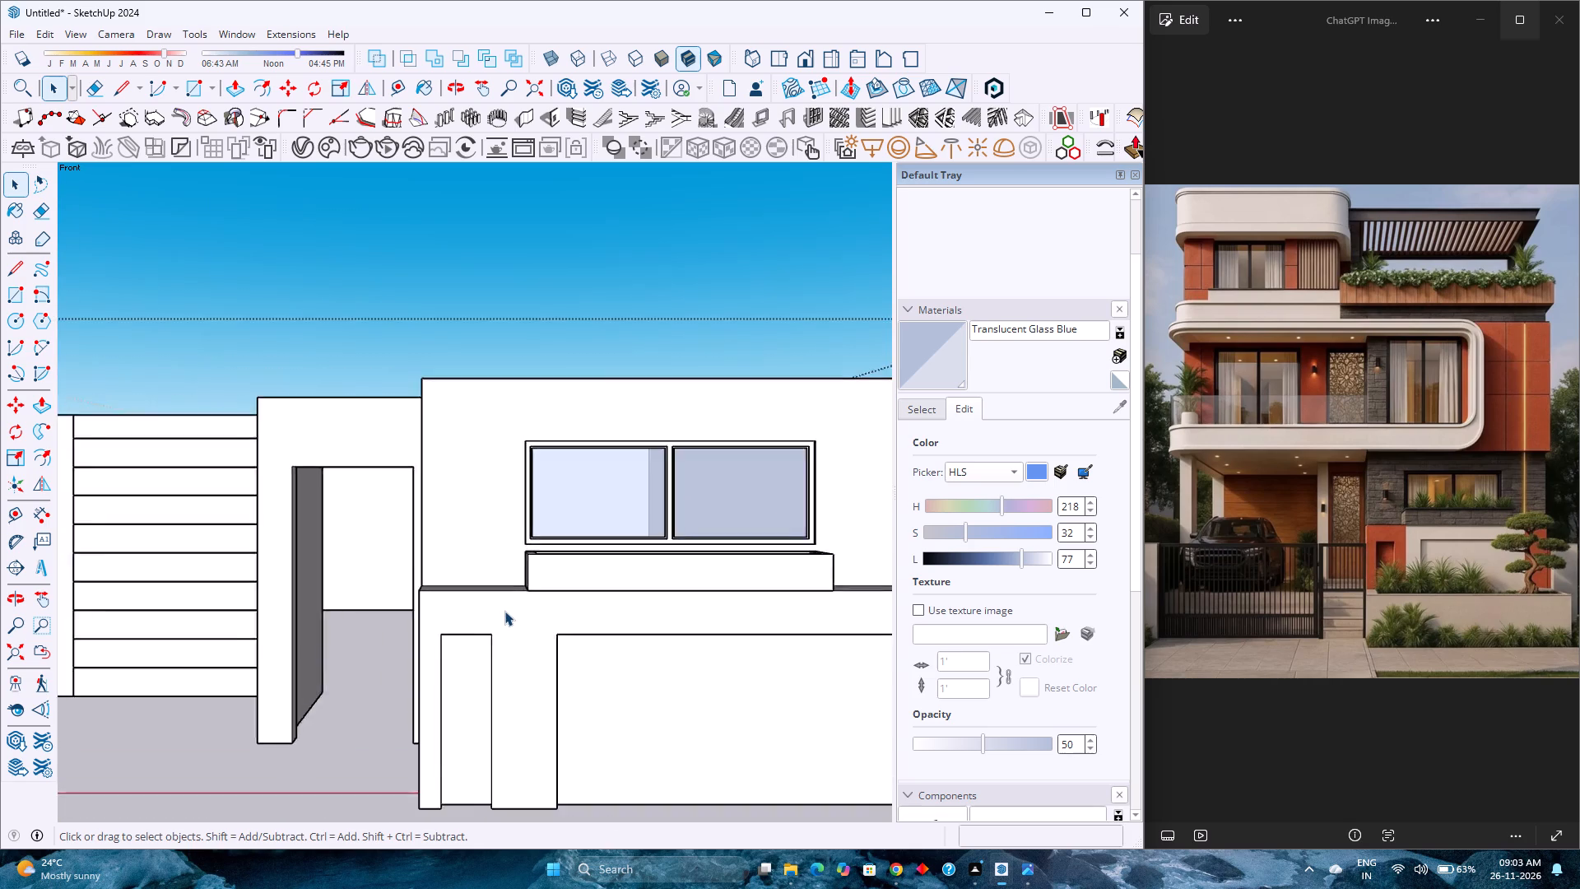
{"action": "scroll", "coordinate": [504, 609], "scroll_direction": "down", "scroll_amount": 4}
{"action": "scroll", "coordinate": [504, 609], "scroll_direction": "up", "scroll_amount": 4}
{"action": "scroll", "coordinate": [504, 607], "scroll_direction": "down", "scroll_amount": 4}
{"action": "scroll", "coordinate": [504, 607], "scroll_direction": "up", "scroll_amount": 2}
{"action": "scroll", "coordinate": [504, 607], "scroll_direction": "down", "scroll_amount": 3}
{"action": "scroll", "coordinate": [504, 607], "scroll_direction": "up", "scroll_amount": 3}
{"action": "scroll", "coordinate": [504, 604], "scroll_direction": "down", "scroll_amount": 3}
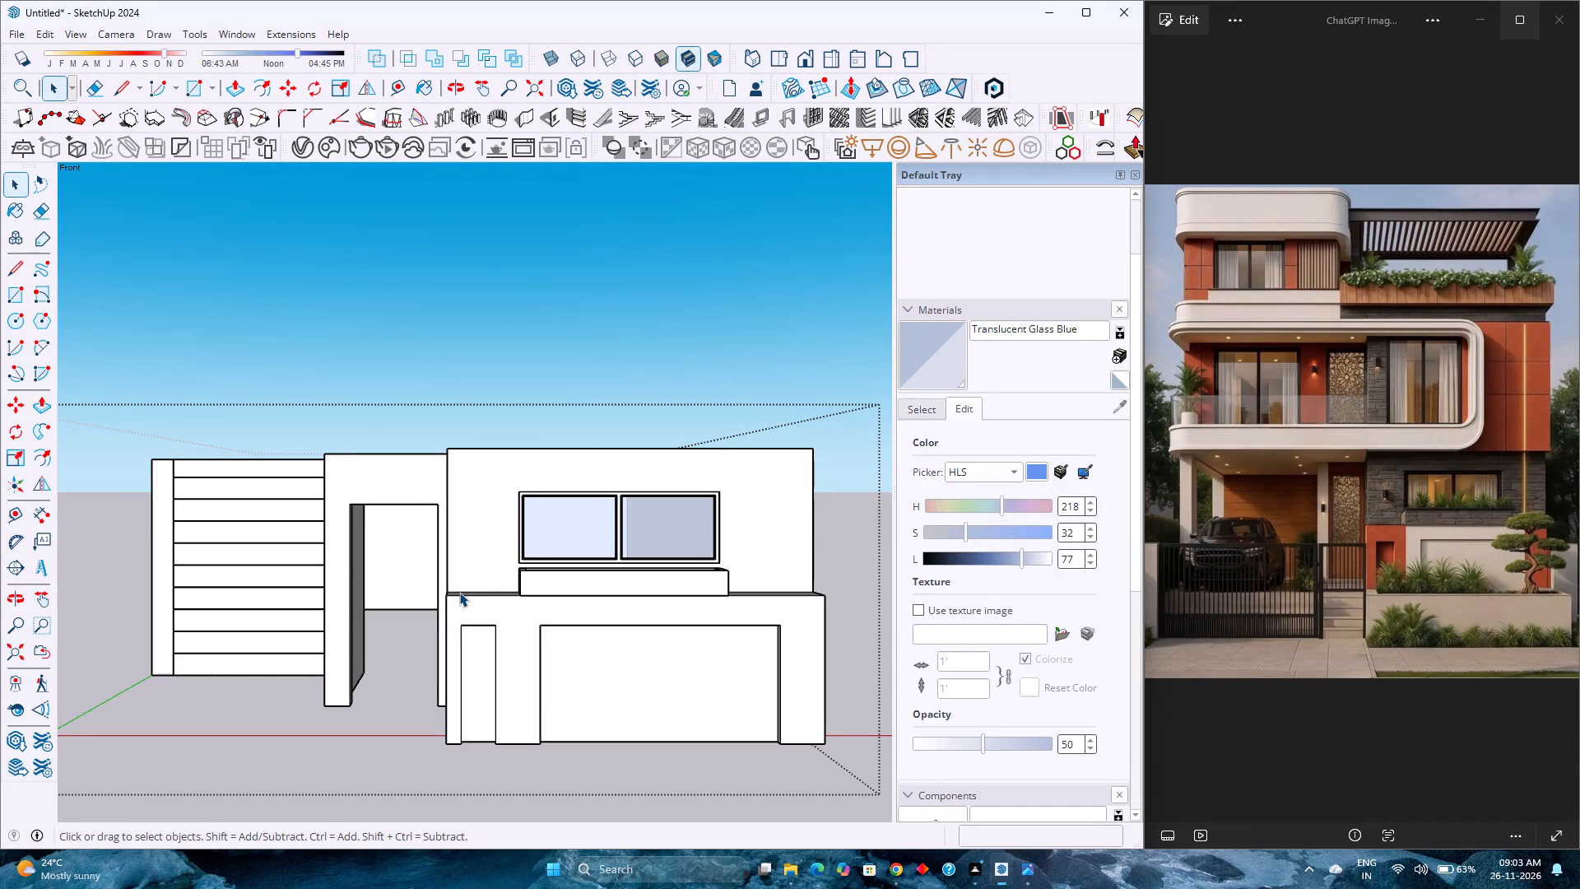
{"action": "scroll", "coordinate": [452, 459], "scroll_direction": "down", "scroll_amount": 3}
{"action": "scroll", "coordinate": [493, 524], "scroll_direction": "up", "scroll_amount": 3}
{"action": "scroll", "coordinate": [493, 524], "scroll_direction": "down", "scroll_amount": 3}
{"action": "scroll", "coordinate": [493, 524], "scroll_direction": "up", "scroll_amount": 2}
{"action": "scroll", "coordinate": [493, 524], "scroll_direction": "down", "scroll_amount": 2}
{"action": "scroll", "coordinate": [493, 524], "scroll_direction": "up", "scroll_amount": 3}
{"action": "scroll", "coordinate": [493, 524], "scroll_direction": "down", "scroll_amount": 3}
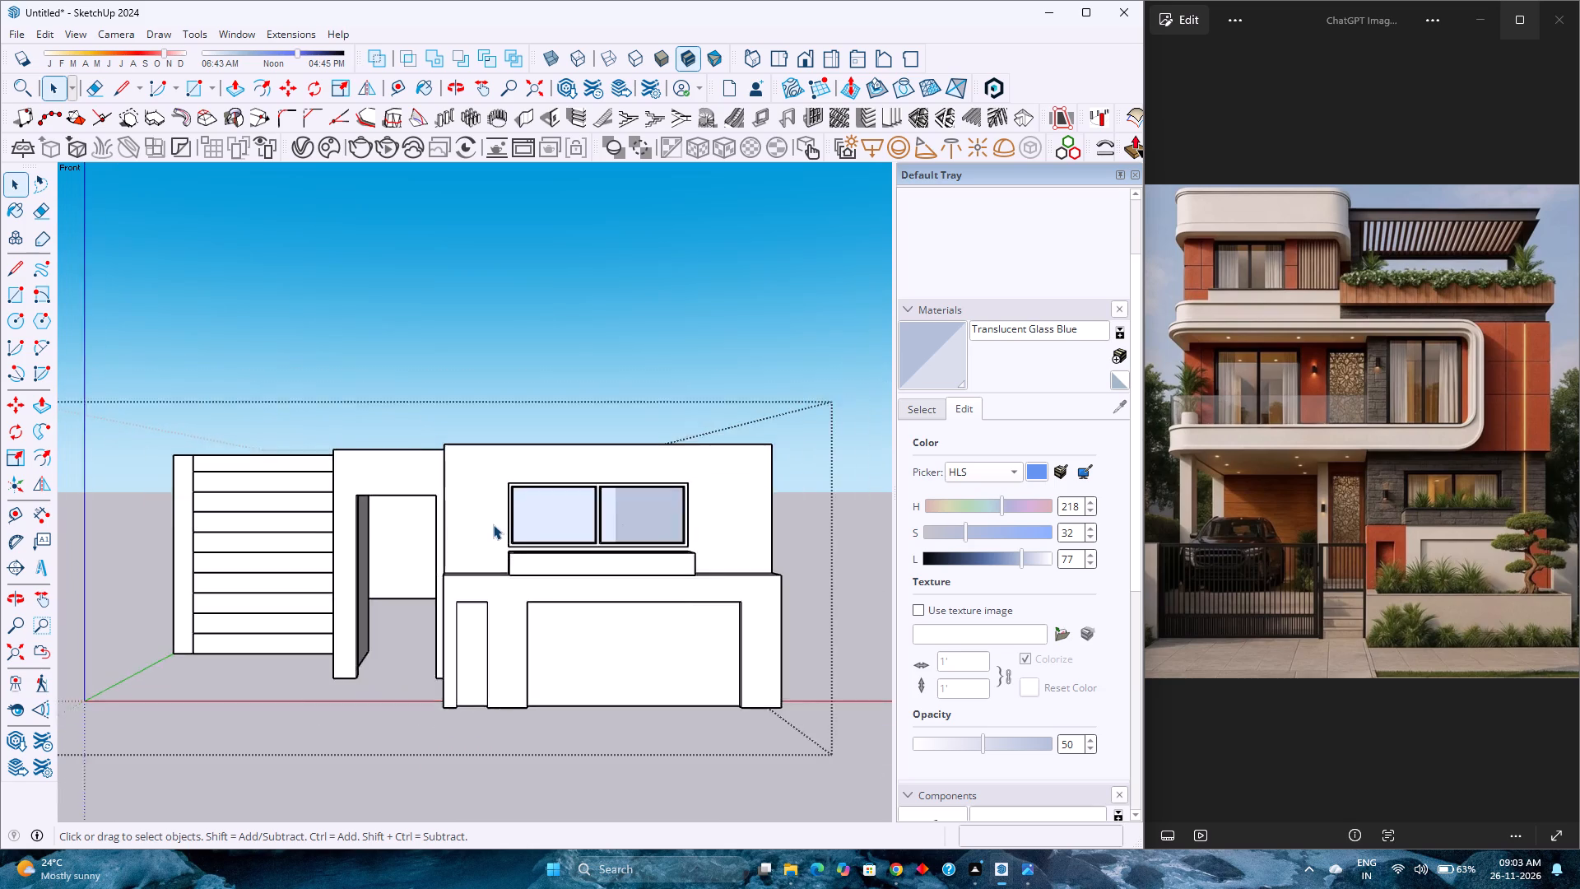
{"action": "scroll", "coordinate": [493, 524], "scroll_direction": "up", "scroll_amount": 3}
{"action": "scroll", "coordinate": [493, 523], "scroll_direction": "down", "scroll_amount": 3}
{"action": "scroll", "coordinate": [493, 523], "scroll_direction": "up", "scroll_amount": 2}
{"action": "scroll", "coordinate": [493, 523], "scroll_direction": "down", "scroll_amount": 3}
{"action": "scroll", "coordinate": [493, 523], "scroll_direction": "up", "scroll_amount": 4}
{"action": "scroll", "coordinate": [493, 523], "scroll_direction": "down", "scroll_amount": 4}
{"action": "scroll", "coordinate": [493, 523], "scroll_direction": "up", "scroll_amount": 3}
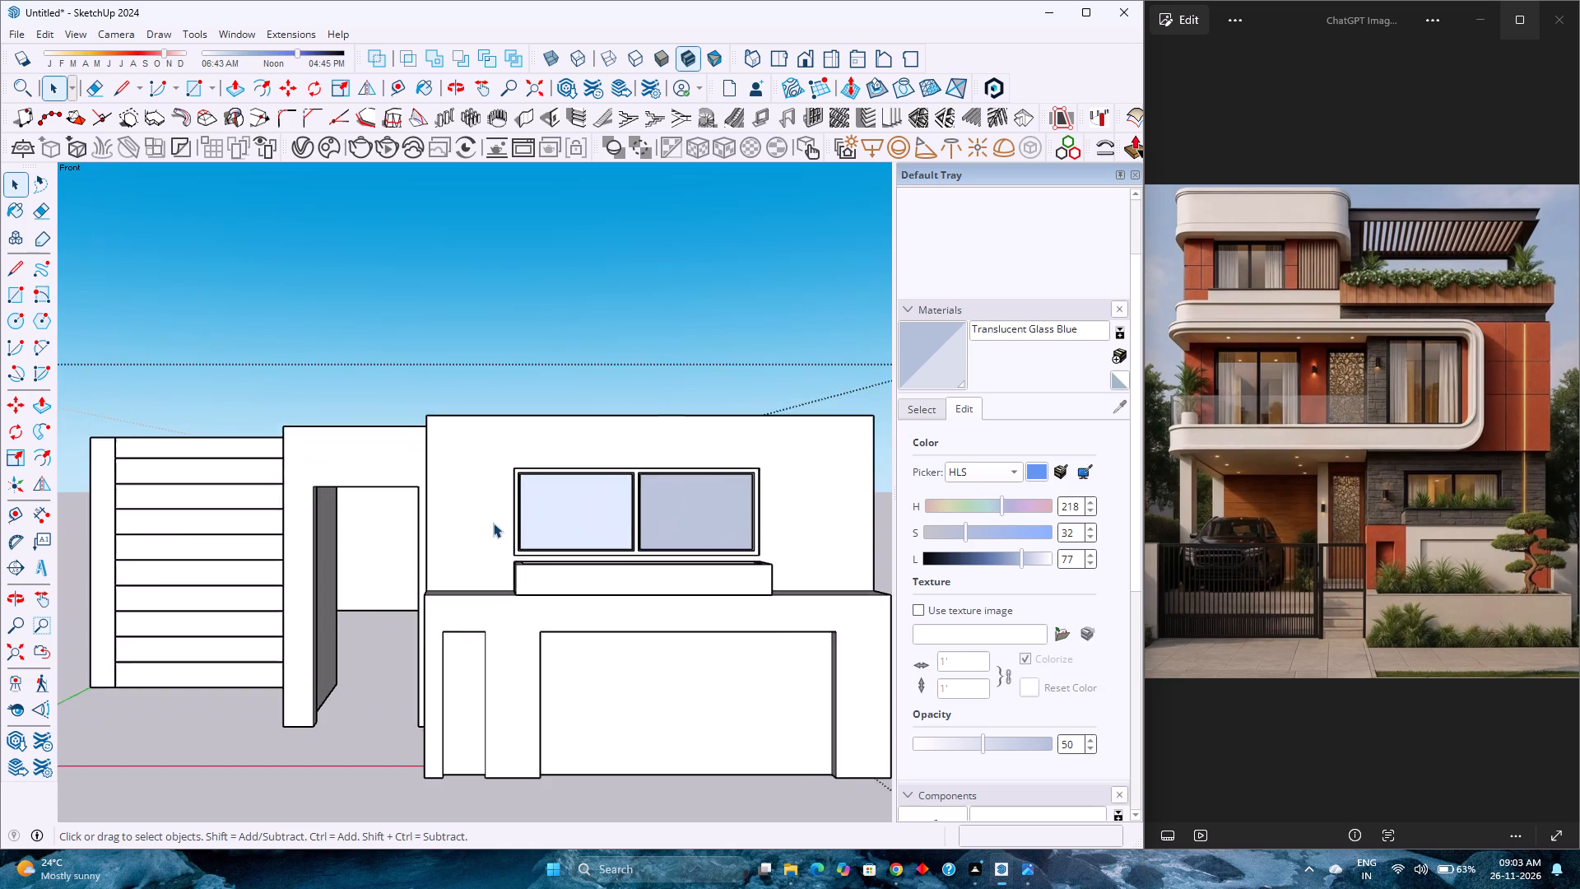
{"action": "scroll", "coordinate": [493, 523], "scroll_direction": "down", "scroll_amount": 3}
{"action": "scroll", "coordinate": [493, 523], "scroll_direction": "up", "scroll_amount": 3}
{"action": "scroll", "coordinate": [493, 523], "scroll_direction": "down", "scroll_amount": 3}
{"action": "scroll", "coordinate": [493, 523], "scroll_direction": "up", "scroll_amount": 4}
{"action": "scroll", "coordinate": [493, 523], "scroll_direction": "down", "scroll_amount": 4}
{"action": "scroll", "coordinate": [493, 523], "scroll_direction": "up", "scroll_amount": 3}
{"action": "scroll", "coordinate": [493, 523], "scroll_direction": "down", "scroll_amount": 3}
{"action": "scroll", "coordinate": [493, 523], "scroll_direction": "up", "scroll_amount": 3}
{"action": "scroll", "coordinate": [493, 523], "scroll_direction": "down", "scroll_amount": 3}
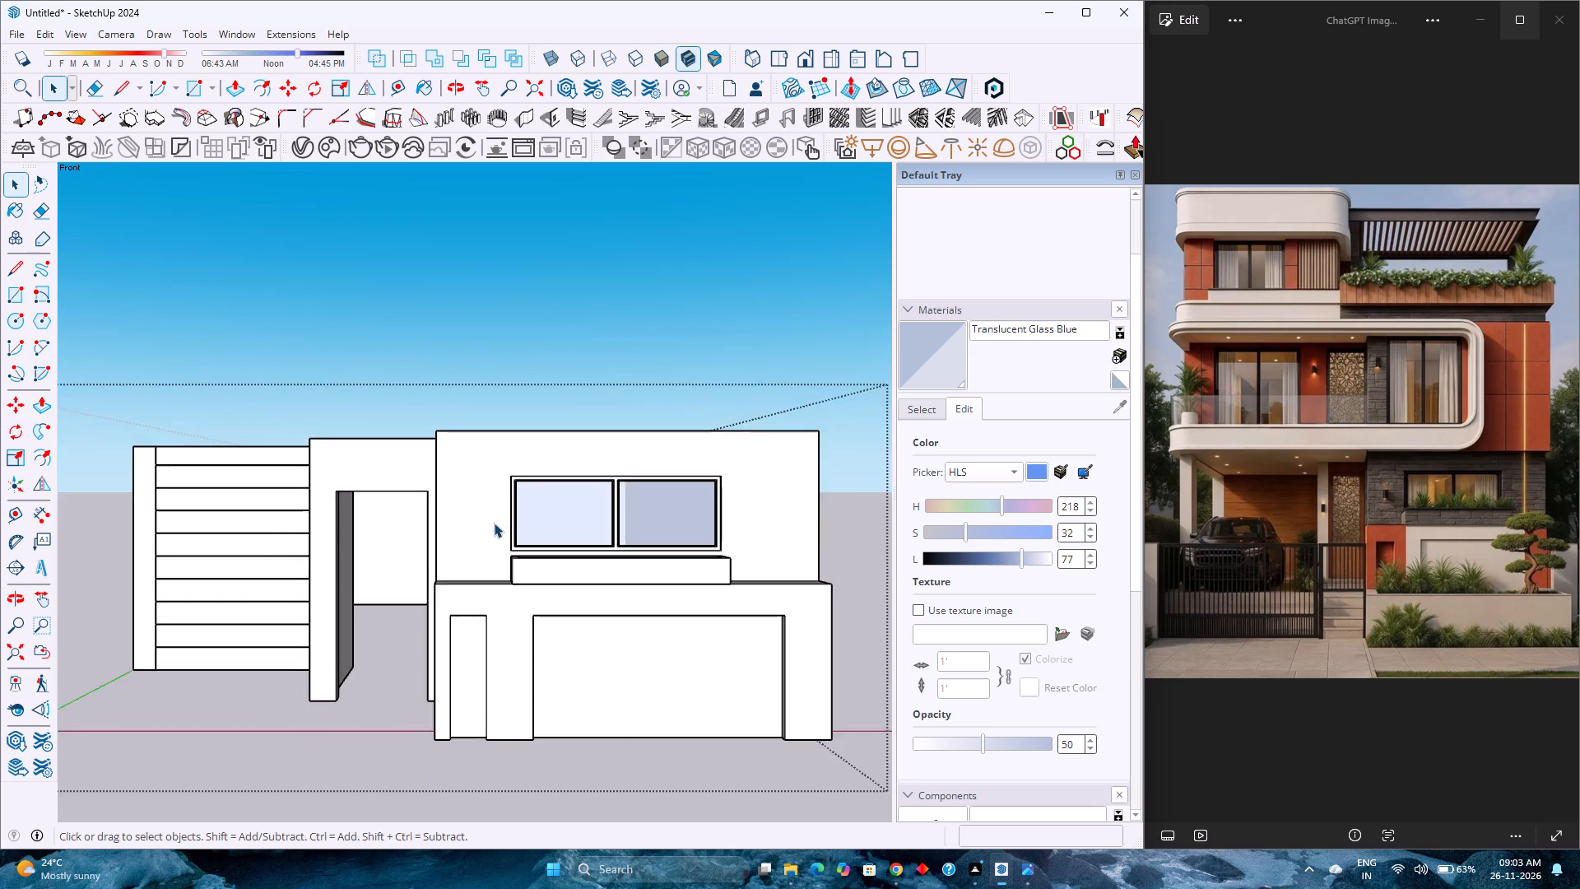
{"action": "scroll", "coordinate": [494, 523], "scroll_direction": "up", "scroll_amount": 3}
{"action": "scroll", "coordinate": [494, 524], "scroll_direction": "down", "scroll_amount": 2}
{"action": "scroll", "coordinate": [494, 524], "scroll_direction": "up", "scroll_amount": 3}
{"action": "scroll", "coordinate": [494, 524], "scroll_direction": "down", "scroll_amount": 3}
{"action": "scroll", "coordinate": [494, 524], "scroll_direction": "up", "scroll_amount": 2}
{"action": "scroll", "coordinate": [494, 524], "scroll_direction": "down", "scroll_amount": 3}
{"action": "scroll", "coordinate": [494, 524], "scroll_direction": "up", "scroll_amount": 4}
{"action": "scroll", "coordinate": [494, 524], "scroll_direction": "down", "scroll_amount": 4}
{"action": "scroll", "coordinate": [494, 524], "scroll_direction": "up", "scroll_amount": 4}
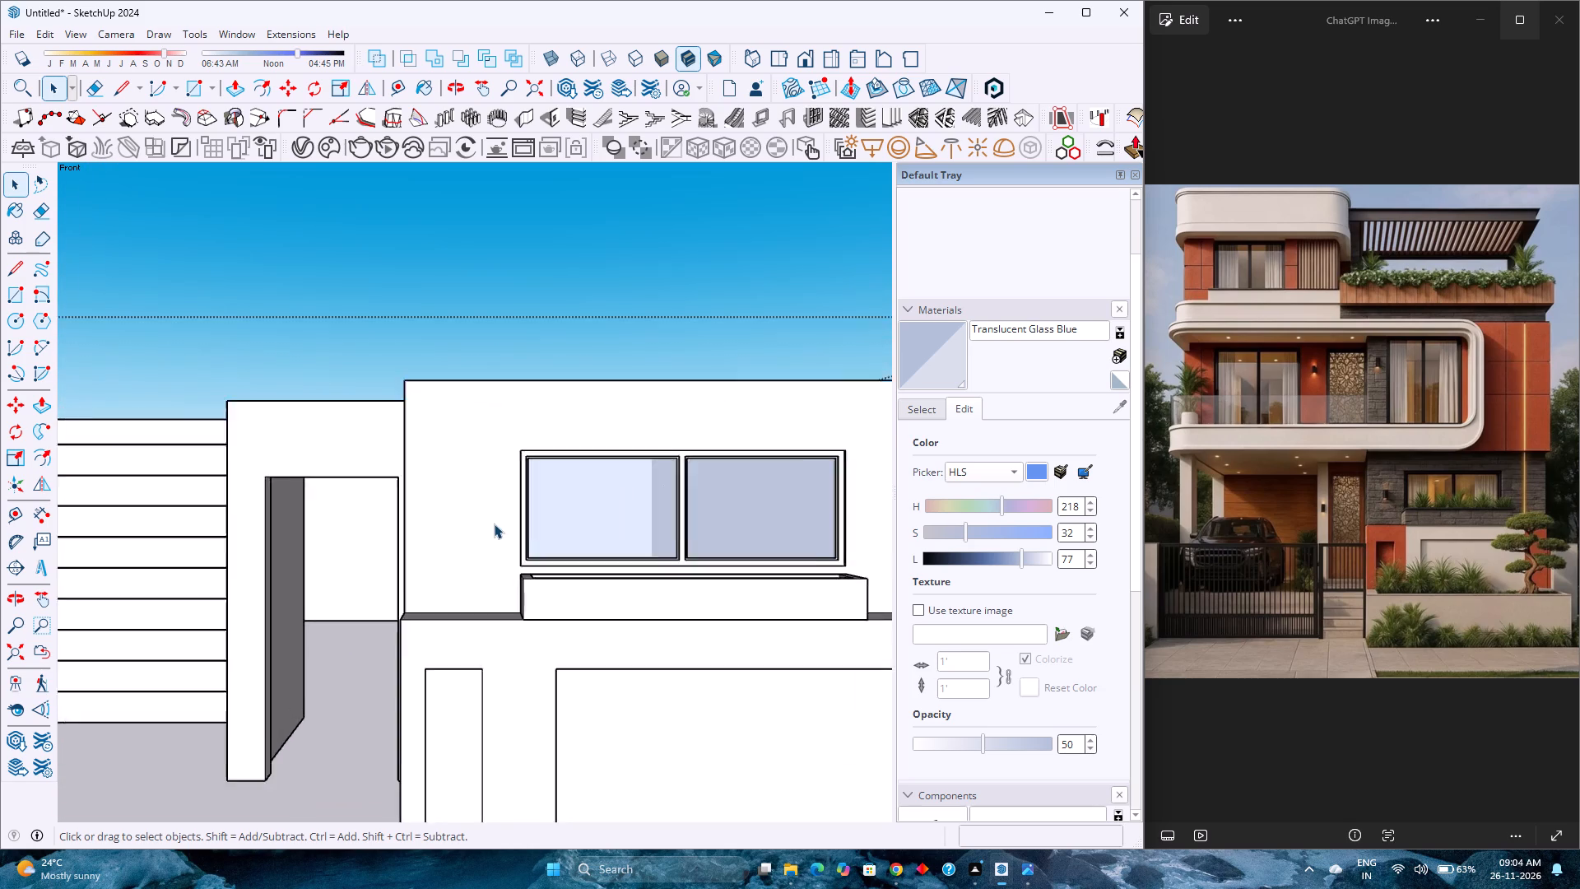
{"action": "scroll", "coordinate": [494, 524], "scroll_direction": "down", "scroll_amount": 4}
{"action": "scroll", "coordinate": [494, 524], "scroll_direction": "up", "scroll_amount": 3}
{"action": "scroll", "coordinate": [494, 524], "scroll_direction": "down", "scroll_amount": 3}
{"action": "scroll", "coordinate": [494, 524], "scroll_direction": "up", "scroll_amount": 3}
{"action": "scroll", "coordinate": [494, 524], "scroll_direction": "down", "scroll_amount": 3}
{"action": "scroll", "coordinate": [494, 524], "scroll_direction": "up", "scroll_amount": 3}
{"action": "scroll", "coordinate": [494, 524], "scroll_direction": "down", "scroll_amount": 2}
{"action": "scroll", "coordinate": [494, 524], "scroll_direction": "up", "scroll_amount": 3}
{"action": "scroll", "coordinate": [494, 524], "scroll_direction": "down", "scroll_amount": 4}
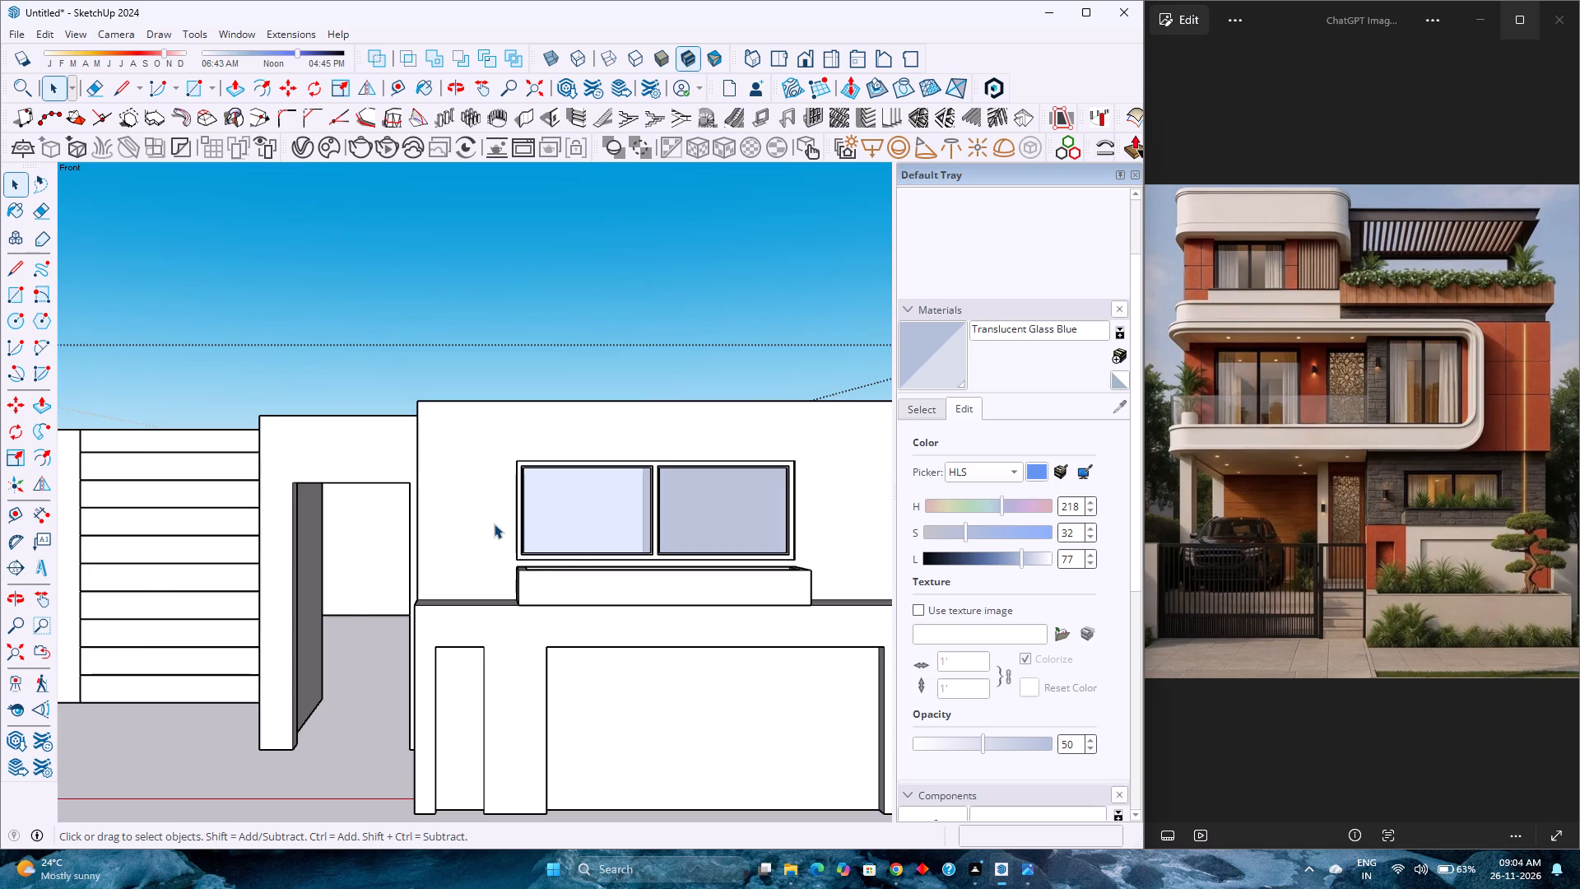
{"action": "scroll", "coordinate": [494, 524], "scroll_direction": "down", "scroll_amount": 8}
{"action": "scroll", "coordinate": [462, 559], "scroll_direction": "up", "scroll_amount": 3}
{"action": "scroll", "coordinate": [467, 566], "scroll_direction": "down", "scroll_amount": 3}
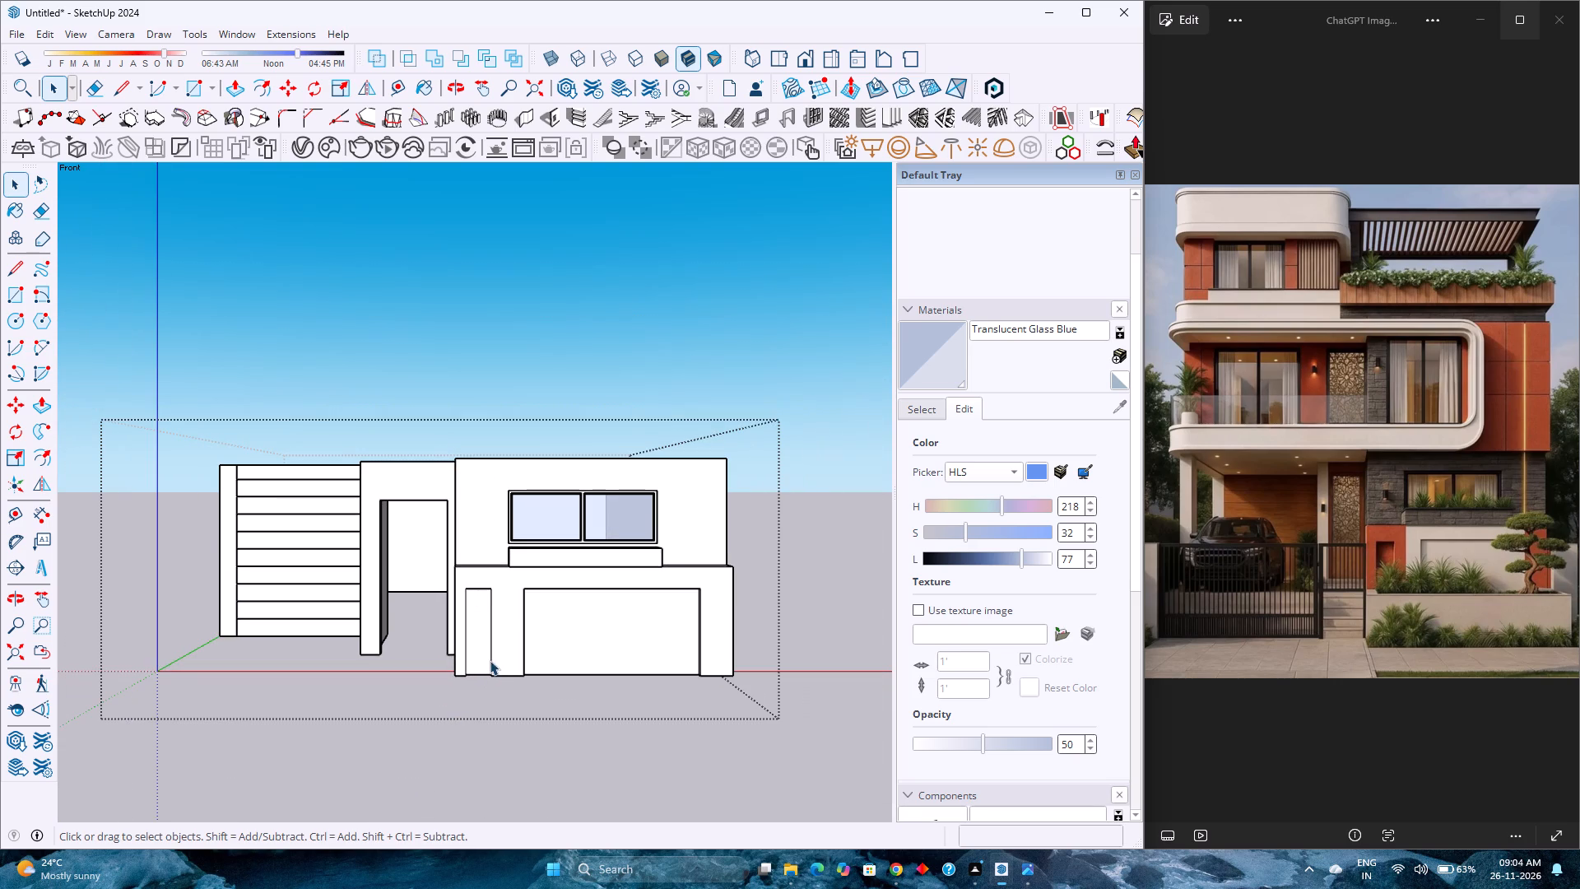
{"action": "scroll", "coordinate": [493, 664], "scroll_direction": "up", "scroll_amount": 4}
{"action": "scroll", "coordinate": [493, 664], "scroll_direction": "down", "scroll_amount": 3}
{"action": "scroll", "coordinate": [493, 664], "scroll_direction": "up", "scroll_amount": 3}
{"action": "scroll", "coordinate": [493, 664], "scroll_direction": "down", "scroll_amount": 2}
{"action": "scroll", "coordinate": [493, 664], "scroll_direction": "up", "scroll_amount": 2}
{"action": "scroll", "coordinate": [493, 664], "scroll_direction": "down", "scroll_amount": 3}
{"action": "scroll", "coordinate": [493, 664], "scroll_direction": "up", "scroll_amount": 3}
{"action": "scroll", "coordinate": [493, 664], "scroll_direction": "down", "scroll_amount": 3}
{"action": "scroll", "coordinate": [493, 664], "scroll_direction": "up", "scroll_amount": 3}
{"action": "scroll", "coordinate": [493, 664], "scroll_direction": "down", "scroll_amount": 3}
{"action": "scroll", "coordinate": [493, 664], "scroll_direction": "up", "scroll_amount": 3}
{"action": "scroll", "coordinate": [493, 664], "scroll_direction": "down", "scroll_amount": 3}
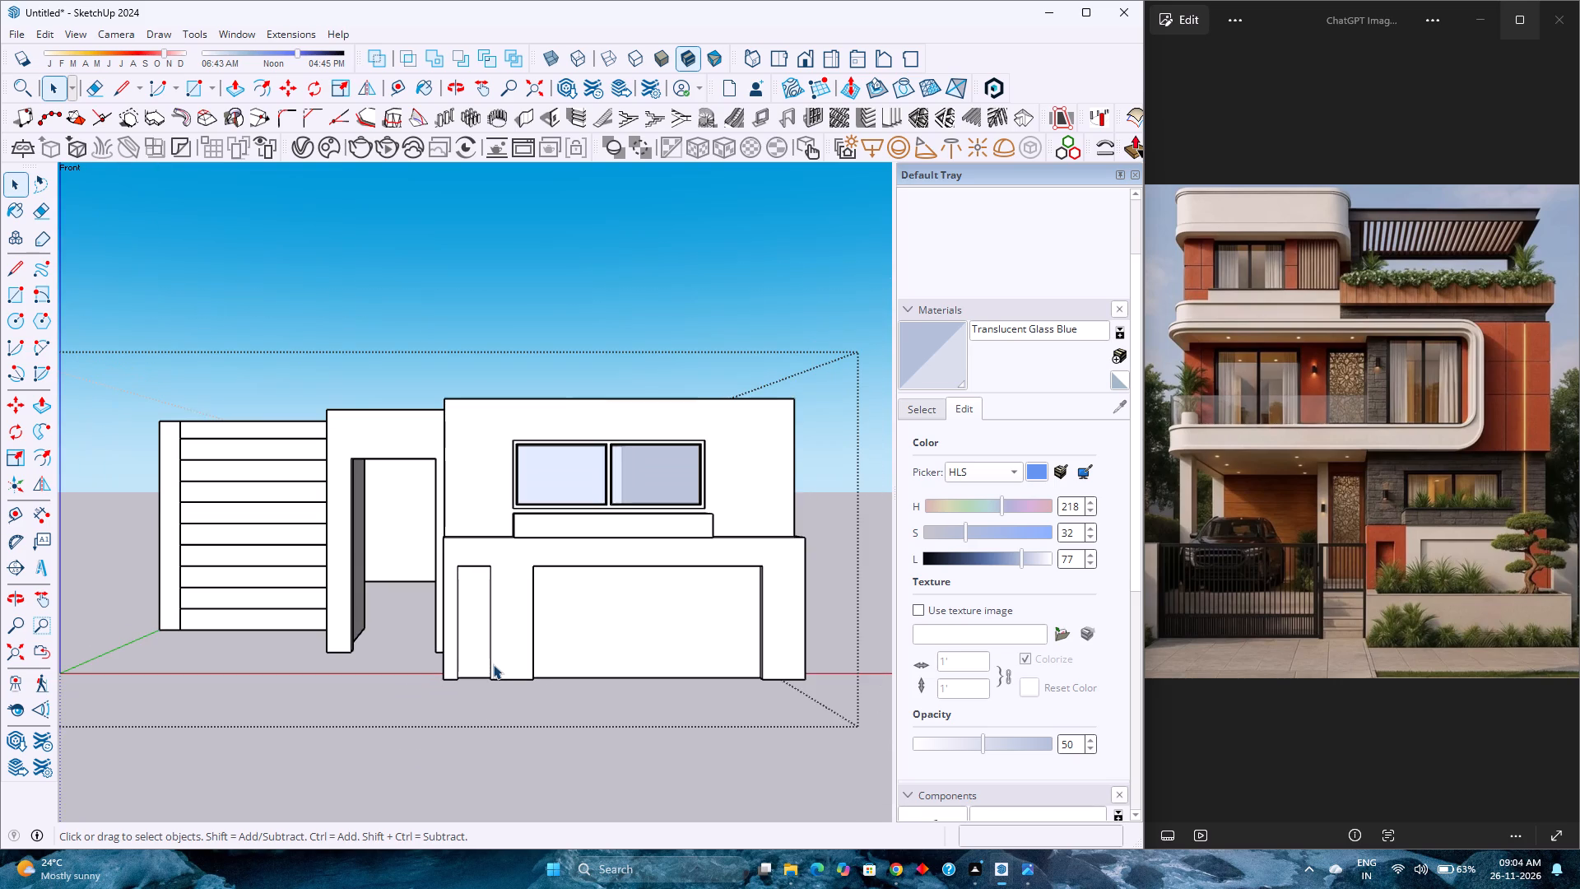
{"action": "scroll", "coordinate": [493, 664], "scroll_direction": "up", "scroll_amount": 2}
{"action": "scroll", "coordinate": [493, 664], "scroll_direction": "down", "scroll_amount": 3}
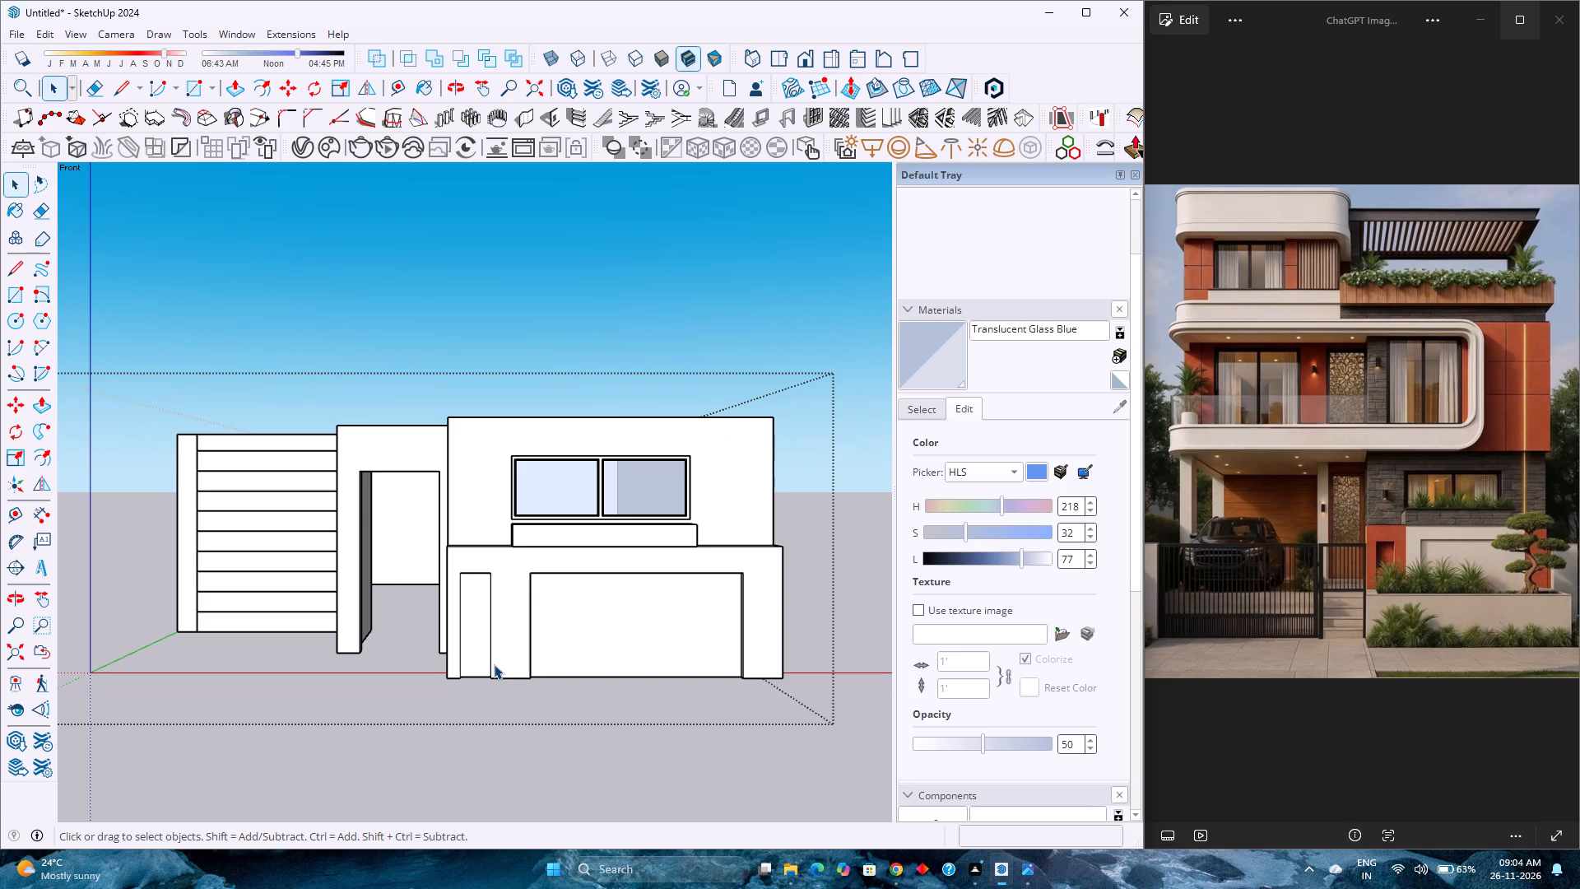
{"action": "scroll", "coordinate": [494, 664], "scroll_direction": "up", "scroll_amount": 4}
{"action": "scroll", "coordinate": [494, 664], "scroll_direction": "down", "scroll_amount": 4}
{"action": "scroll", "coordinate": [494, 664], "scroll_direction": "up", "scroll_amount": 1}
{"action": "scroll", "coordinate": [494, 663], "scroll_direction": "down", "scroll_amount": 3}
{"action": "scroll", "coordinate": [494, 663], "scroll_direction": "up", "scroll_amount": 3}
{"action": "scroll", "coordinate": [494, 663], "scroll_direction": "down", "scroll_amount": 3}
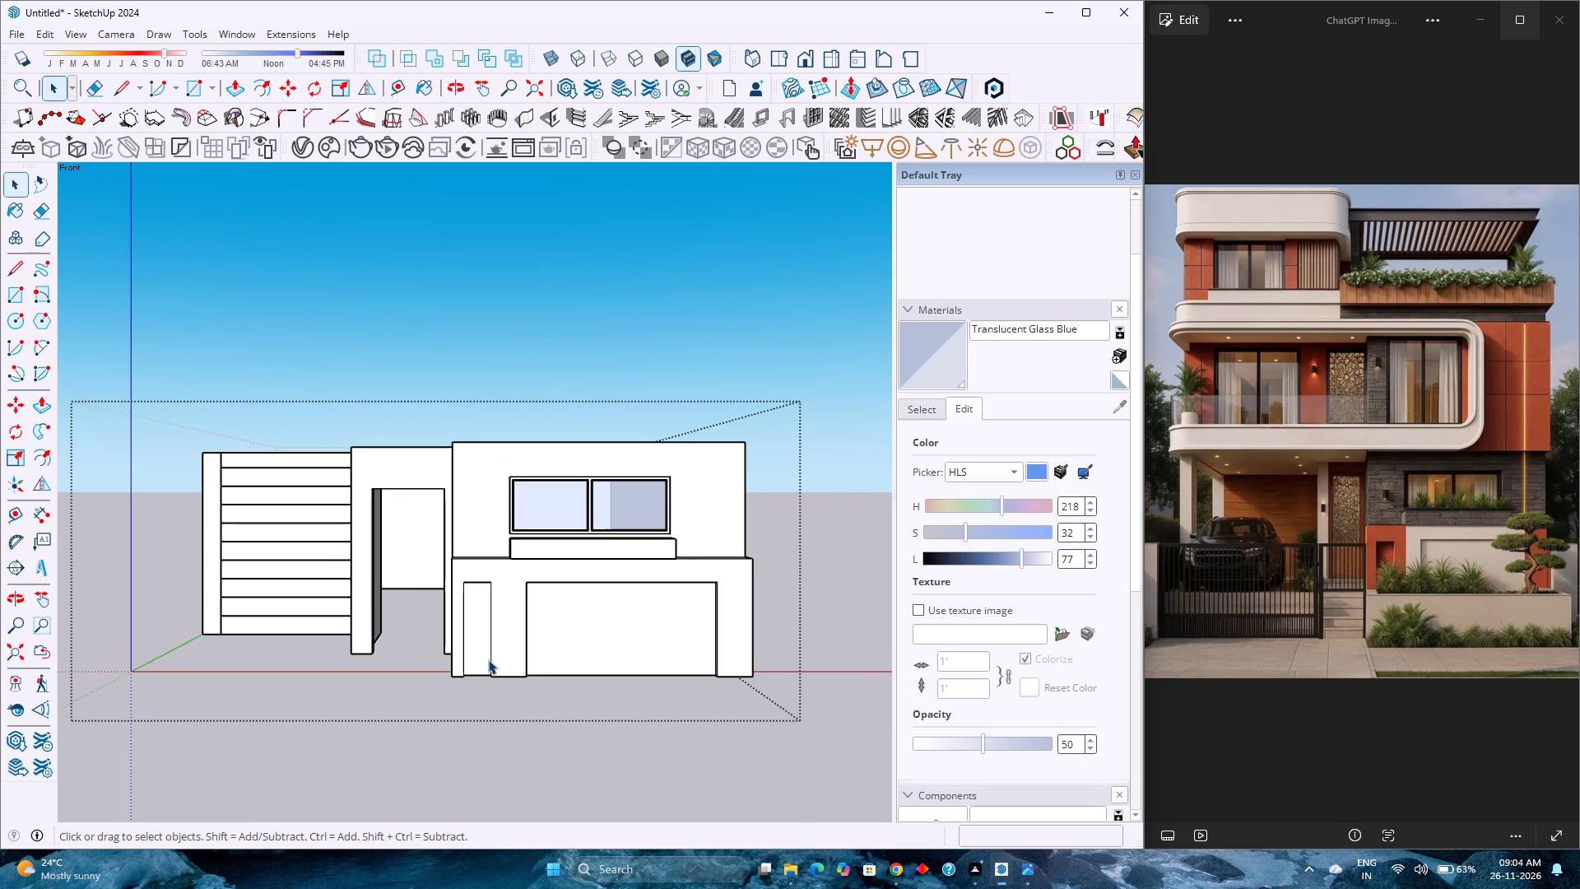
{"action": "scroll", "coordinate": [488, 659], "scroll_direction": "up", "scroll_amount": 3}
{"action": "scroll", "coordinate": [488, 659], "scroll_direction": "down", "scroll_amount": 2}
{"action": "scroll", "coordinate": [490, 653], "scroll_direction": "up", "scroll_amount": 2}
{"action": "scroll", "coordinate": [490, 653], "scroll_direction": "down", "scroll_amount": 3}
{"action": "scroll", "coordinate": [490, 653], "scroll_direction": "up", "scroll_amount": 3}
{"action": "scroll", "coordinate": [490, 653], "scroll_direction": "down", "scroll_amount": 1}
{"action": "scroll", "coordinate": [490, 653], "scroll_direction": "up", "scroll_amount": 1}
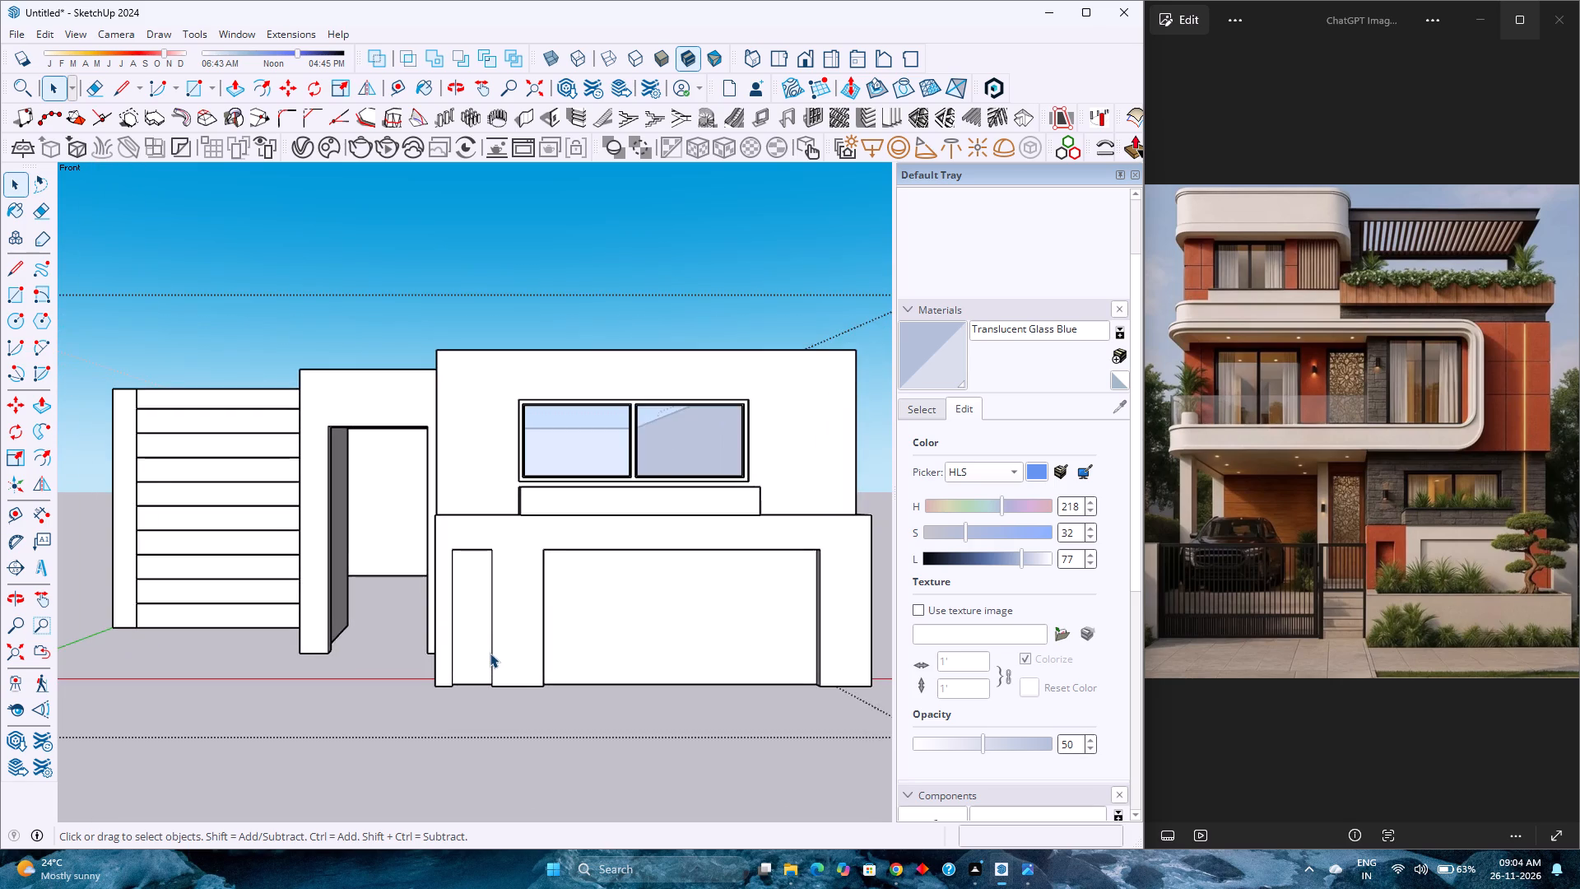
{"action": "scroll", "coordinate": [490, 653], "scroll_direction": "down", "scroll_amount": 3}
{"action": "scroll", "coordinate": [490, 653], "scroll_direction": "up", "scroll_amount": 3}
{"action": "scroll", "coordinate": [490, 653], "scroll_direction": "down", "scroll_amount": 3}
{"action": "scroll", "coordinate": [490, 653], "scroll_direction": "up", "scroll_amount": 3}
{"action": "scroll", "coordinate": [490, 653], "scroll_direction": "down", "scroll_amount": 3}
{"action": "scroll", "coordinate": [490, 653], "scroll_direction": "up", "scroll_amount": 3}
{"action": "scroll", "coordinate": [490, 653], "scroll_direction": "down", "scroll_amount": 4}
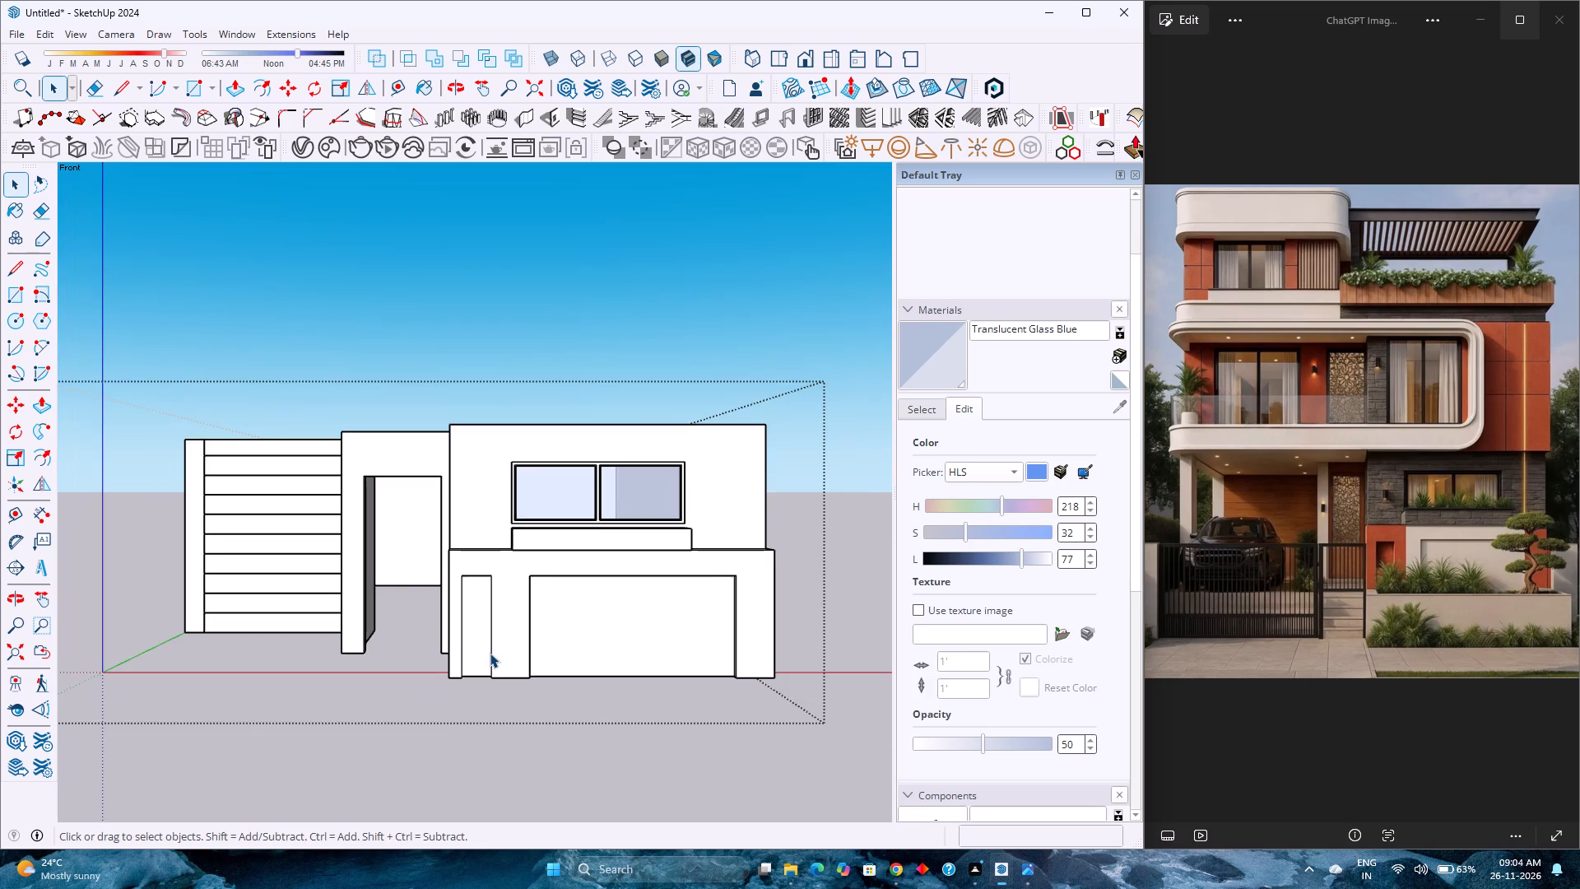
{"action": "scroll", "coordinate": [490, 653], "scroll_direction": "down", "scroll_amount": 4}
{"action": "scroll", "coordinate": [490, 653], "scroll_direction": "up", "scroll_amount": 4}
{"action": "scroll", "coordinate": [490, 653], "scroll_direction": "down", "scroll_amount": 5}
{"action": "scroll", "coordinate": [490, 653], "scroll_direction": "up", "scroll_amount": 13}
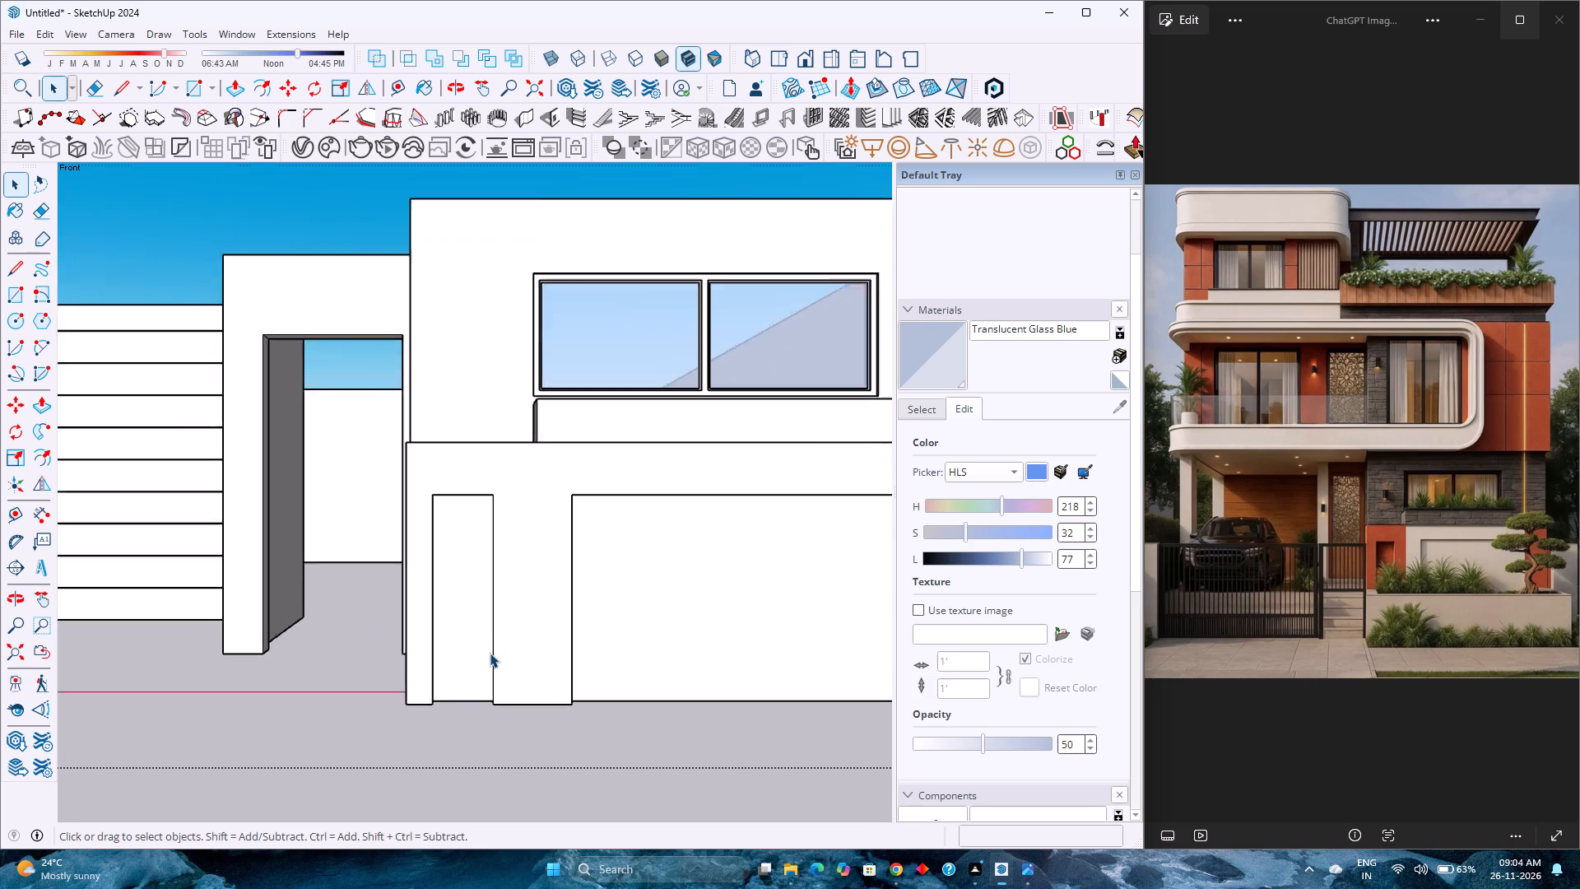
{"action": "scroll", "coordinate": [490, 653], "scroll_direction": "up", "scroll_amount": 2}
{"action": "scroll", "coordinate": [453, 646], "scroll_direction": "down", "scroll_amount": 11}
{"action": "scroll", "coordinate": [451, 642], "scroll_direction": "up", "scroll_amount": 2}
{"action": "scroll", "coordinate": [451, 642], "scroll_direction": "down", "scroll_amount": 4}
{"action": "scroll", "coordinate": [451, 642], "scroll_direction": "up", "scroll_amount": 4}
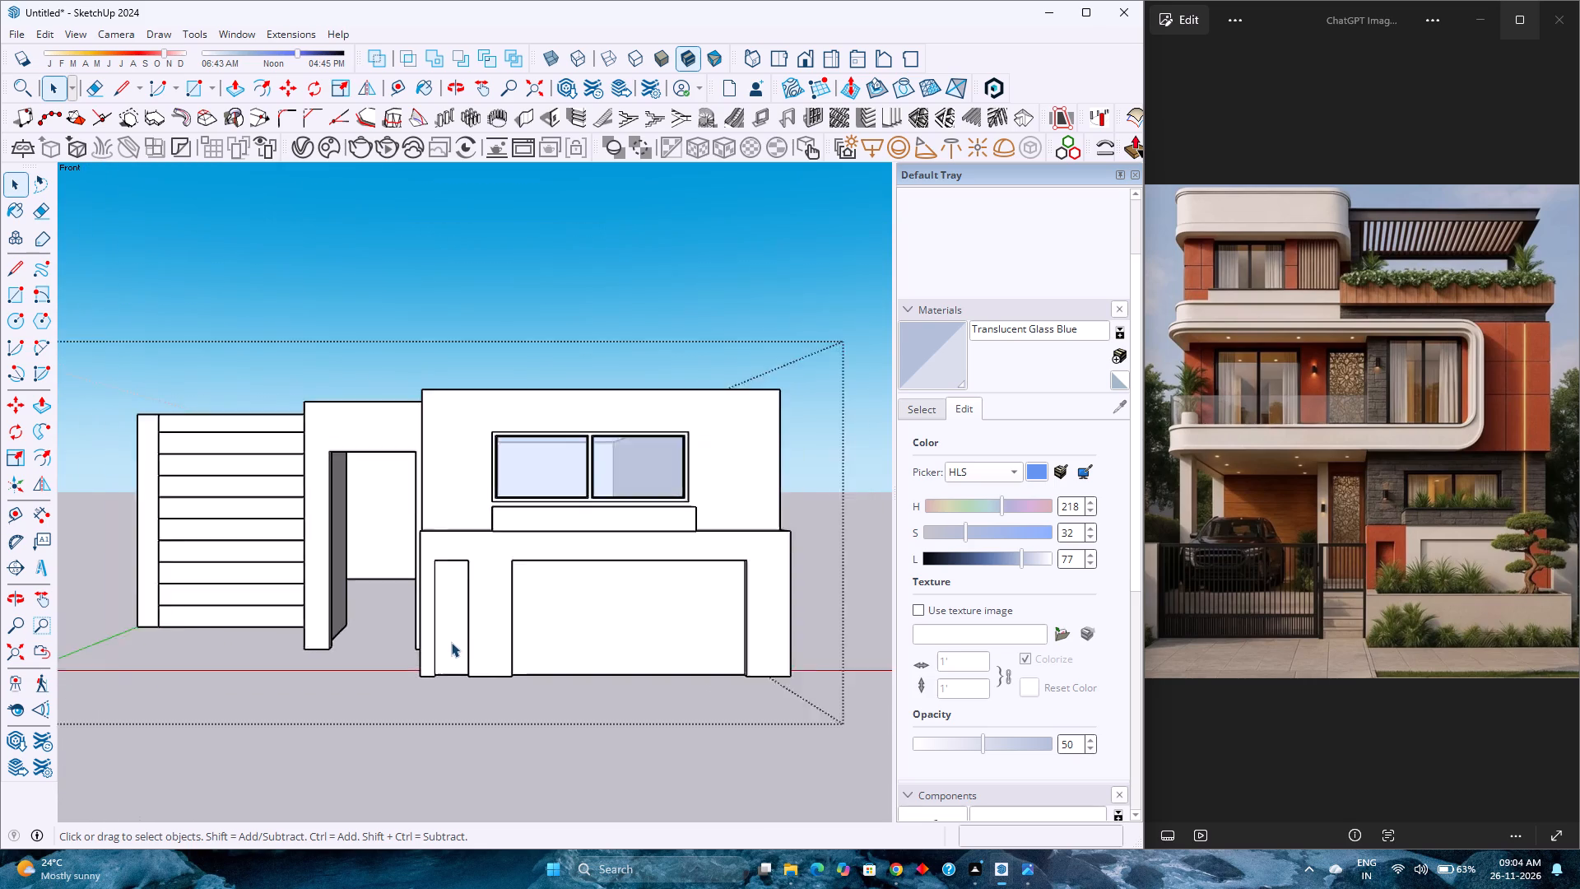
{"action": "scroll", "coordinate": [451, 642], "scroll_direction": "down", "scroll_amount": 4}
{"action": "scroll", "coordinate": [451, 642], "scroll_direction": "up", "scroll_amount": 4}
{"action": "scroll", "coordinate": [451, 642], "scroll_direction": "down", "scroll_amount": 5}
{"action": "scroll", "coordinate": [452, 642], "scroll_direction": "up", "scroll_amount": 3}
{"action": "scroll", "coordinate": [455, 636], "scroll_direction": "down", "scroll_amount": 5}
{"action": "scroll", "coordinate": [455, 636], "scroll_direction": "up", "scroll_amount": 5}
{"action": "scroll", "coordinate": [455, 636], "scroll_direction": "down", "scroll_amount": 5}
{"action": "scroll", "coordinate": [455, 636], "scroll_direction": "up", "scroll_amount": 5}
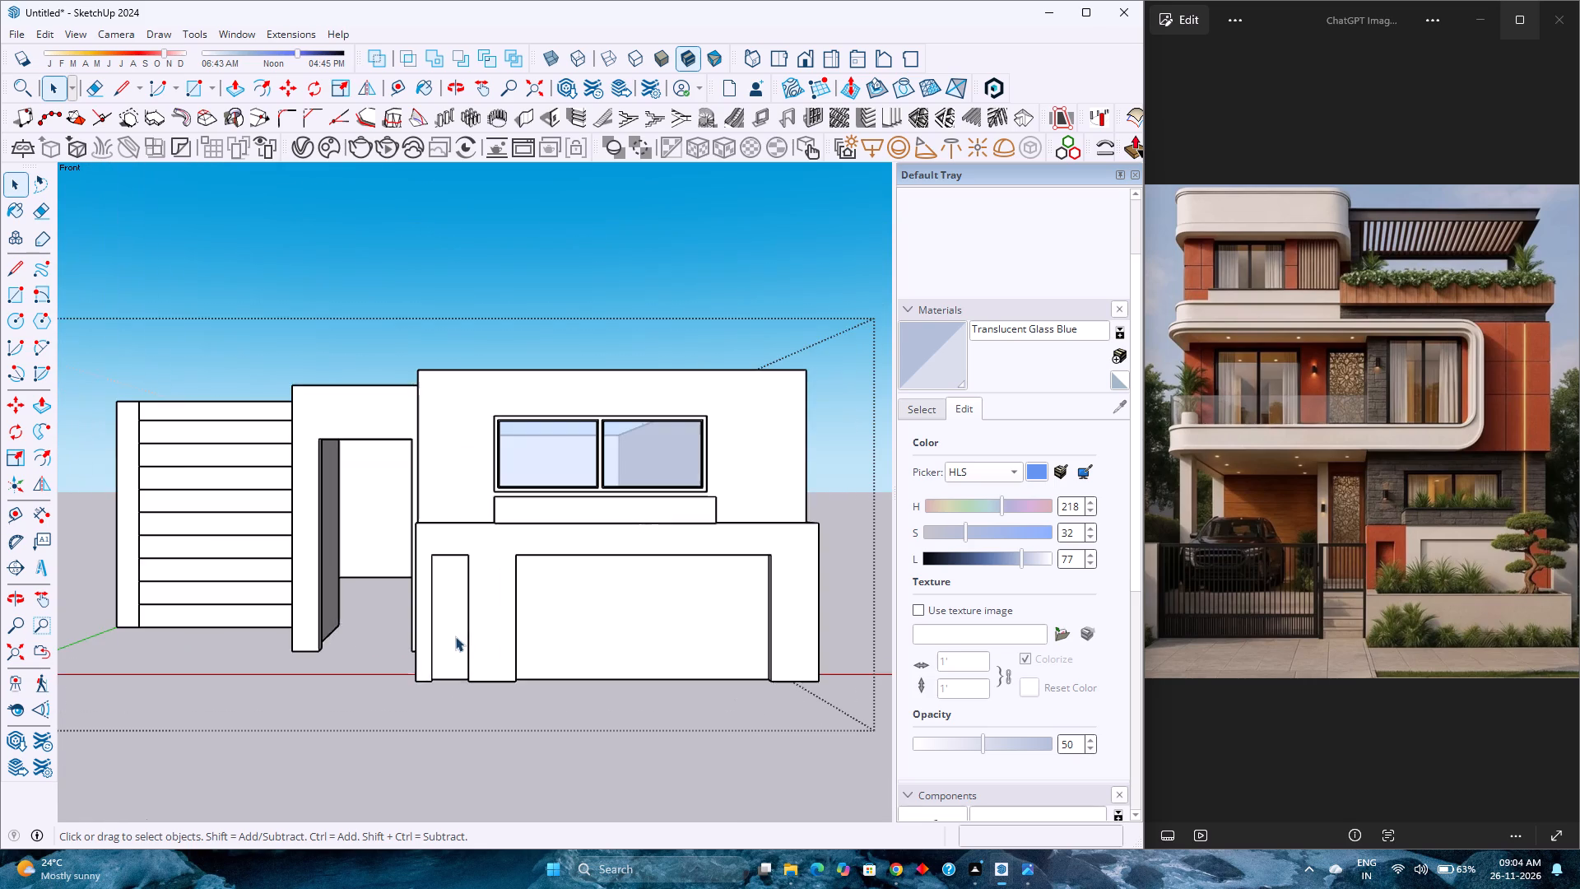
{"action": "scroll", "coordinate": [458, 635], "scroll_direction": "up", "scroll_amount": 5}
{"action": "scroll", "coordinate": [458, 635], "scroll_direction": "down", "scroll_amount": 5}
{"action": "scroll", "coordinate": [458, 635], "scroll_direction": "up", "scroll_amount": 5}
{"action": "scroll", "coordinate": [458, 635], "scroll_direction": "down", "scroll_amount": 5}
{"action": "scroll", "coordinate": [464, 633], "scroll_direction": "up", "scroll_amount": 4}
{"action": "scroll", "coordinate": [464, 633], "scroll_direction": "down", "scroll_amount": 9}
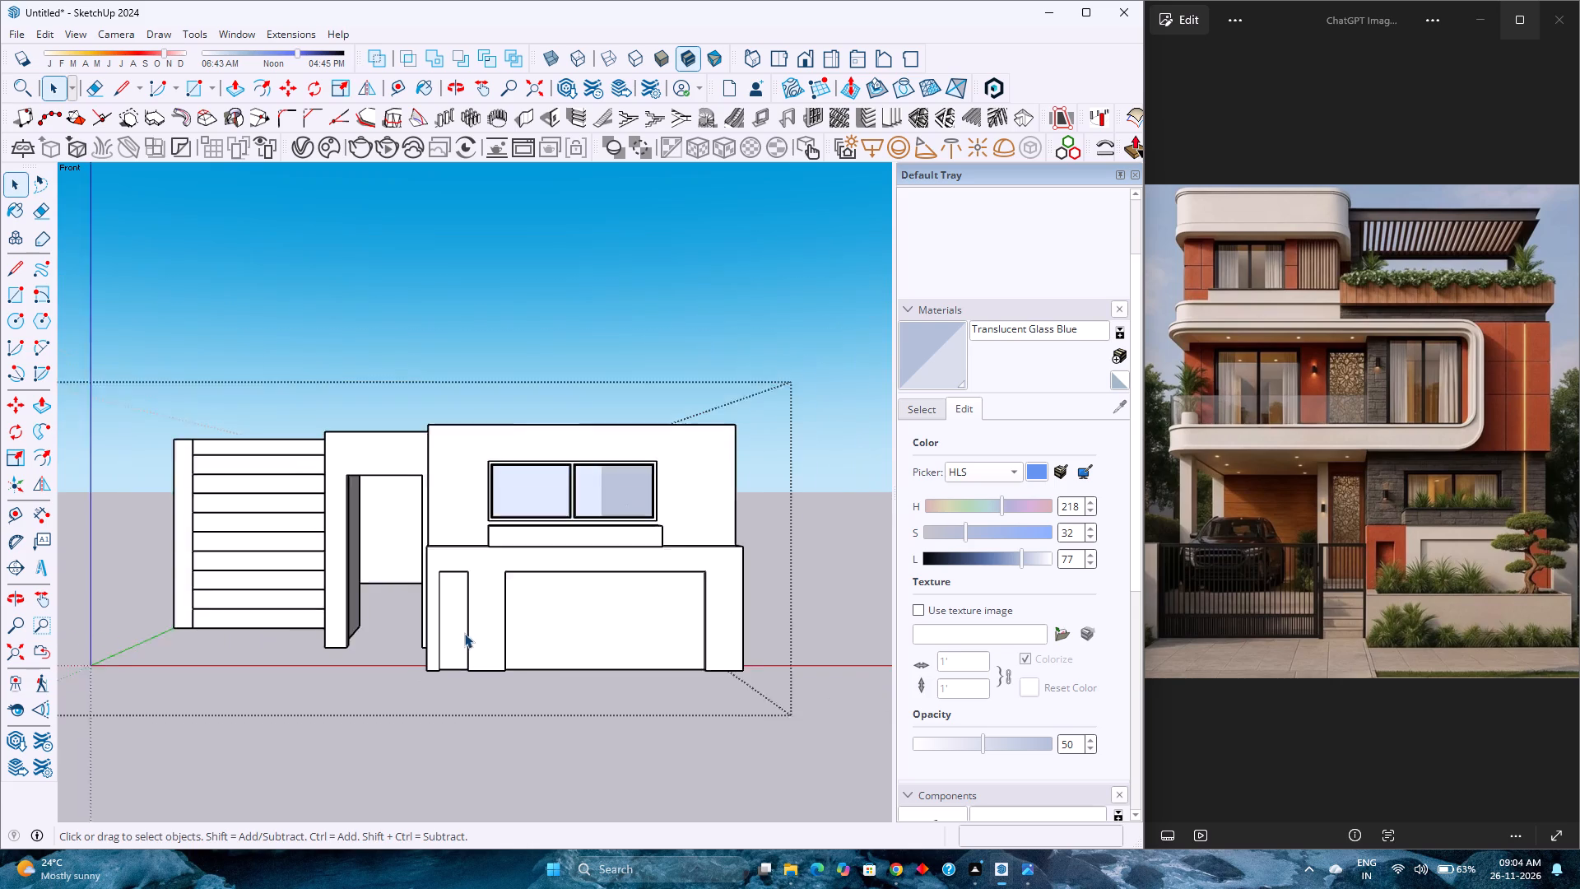
Examine the ground floor from a raised oblique angle, including the wall tops, planter box, ledge and recessed front panels.
{"action": "middle_click_drag", "start_coordinate": [498, 626], "coordinate": [527, 728]}
{"action": "middle_click_drag", "start_coordinate": [584, 696], "coordinate": [615, 648]}
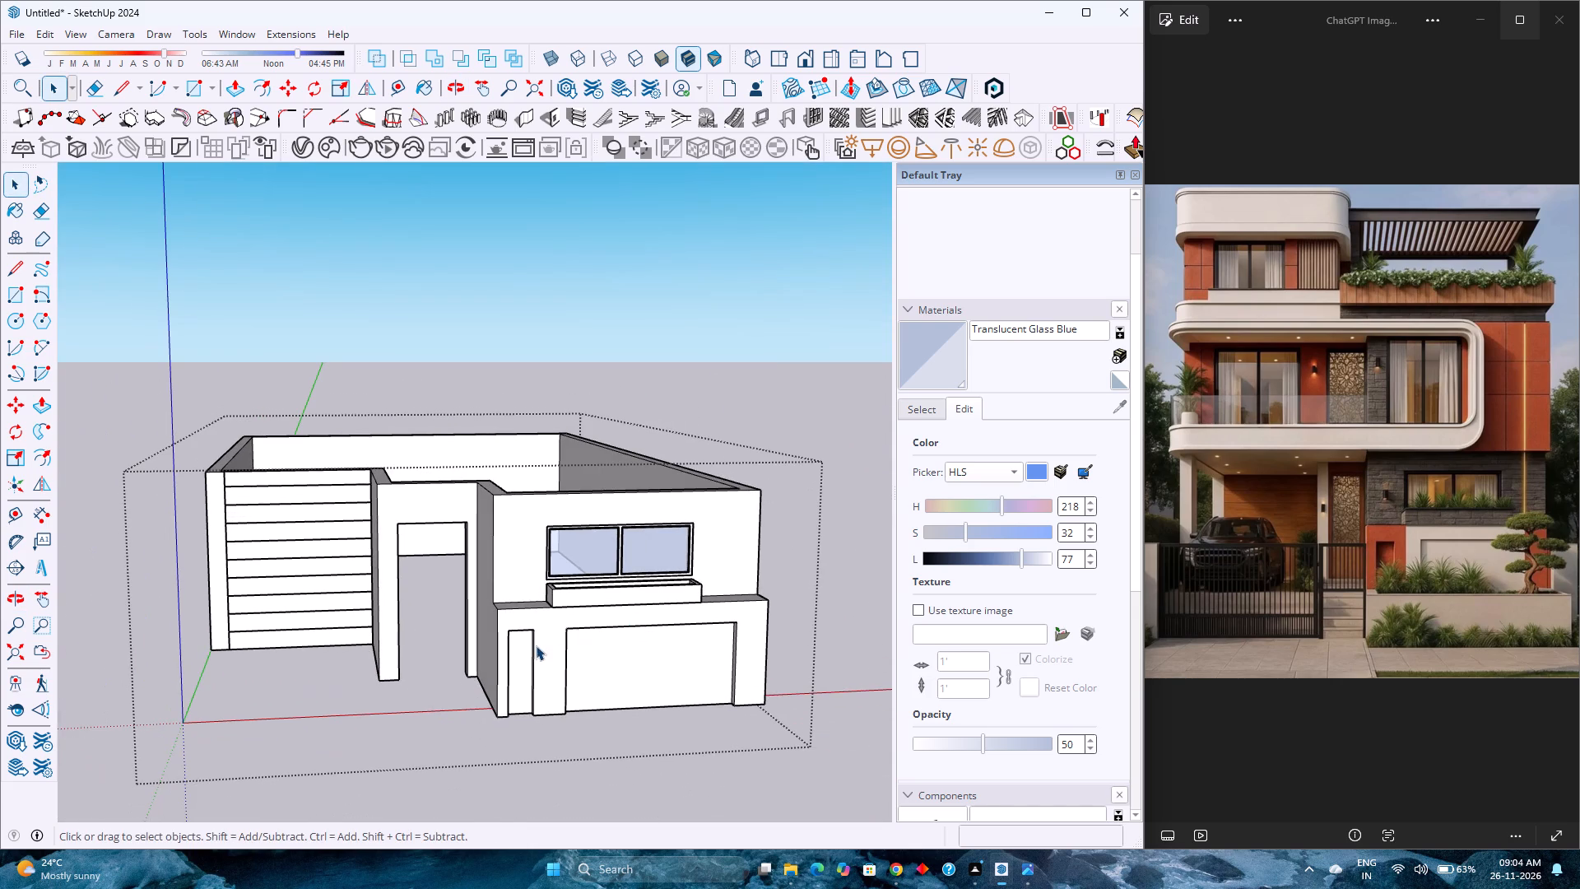
{"action": "scroll", "coordinate": [535, 645], "scroll_direction": "up", "scroll_amount": 4}
{"action": "scroll", "coordinate": [535, 645], "scroll_direction": "down", "scroll_amount": 4}
{"action": "scroll", "coordinate": [535, 645], "scroll_direction": "up", "scroll_amount": 4}
{"action": "scroll", "coordinate": [535, 645], "scroll_direction": "down", "scroll_amount": 4}
{"action": "scroll", "coordinate": [535, 645], "scroll_direction": "up", "scroll_amount": 4}
{"action": "scroll", "coordinate": [535, 645], "scroll_direction": "down", "scroll_amount": 4}
{"action": "scroll", "coordinate": [532, 645], "scroll_direction": "up", "scroll_amount": 4}
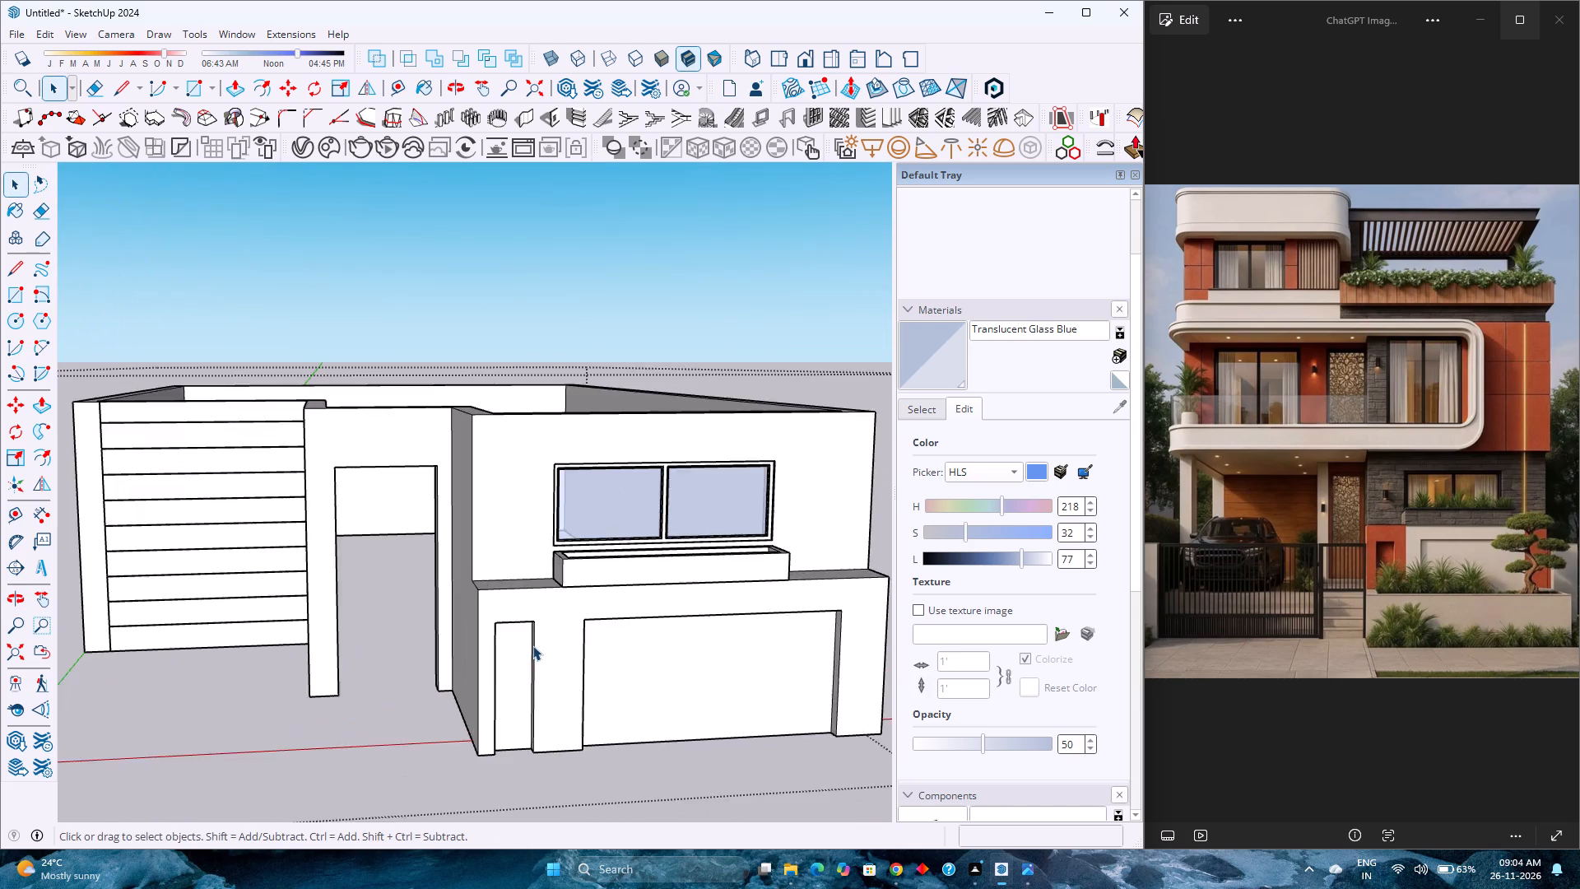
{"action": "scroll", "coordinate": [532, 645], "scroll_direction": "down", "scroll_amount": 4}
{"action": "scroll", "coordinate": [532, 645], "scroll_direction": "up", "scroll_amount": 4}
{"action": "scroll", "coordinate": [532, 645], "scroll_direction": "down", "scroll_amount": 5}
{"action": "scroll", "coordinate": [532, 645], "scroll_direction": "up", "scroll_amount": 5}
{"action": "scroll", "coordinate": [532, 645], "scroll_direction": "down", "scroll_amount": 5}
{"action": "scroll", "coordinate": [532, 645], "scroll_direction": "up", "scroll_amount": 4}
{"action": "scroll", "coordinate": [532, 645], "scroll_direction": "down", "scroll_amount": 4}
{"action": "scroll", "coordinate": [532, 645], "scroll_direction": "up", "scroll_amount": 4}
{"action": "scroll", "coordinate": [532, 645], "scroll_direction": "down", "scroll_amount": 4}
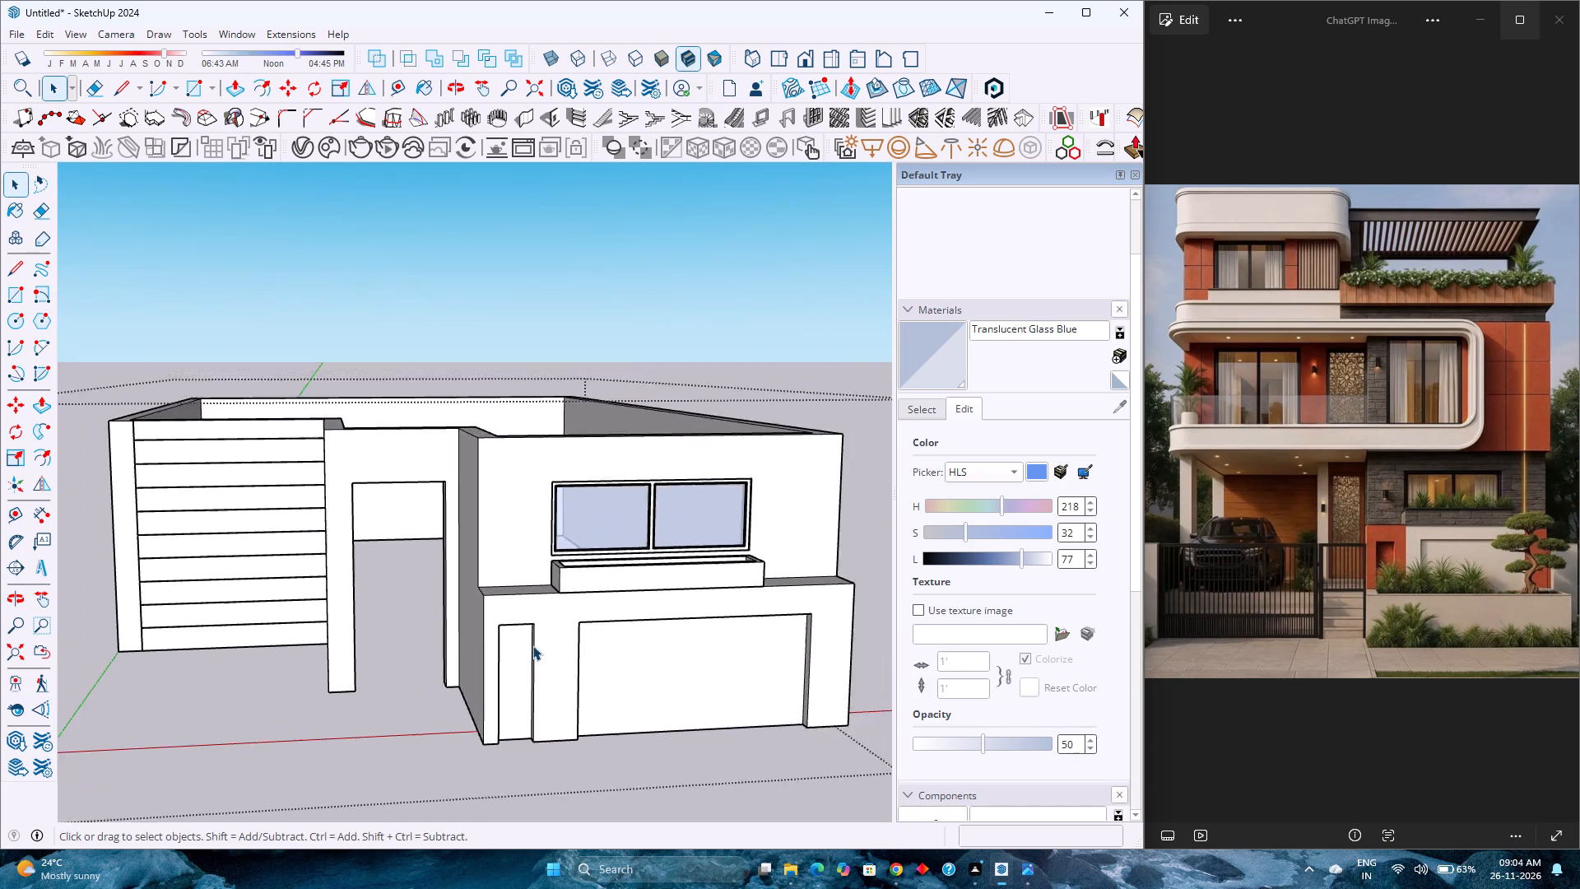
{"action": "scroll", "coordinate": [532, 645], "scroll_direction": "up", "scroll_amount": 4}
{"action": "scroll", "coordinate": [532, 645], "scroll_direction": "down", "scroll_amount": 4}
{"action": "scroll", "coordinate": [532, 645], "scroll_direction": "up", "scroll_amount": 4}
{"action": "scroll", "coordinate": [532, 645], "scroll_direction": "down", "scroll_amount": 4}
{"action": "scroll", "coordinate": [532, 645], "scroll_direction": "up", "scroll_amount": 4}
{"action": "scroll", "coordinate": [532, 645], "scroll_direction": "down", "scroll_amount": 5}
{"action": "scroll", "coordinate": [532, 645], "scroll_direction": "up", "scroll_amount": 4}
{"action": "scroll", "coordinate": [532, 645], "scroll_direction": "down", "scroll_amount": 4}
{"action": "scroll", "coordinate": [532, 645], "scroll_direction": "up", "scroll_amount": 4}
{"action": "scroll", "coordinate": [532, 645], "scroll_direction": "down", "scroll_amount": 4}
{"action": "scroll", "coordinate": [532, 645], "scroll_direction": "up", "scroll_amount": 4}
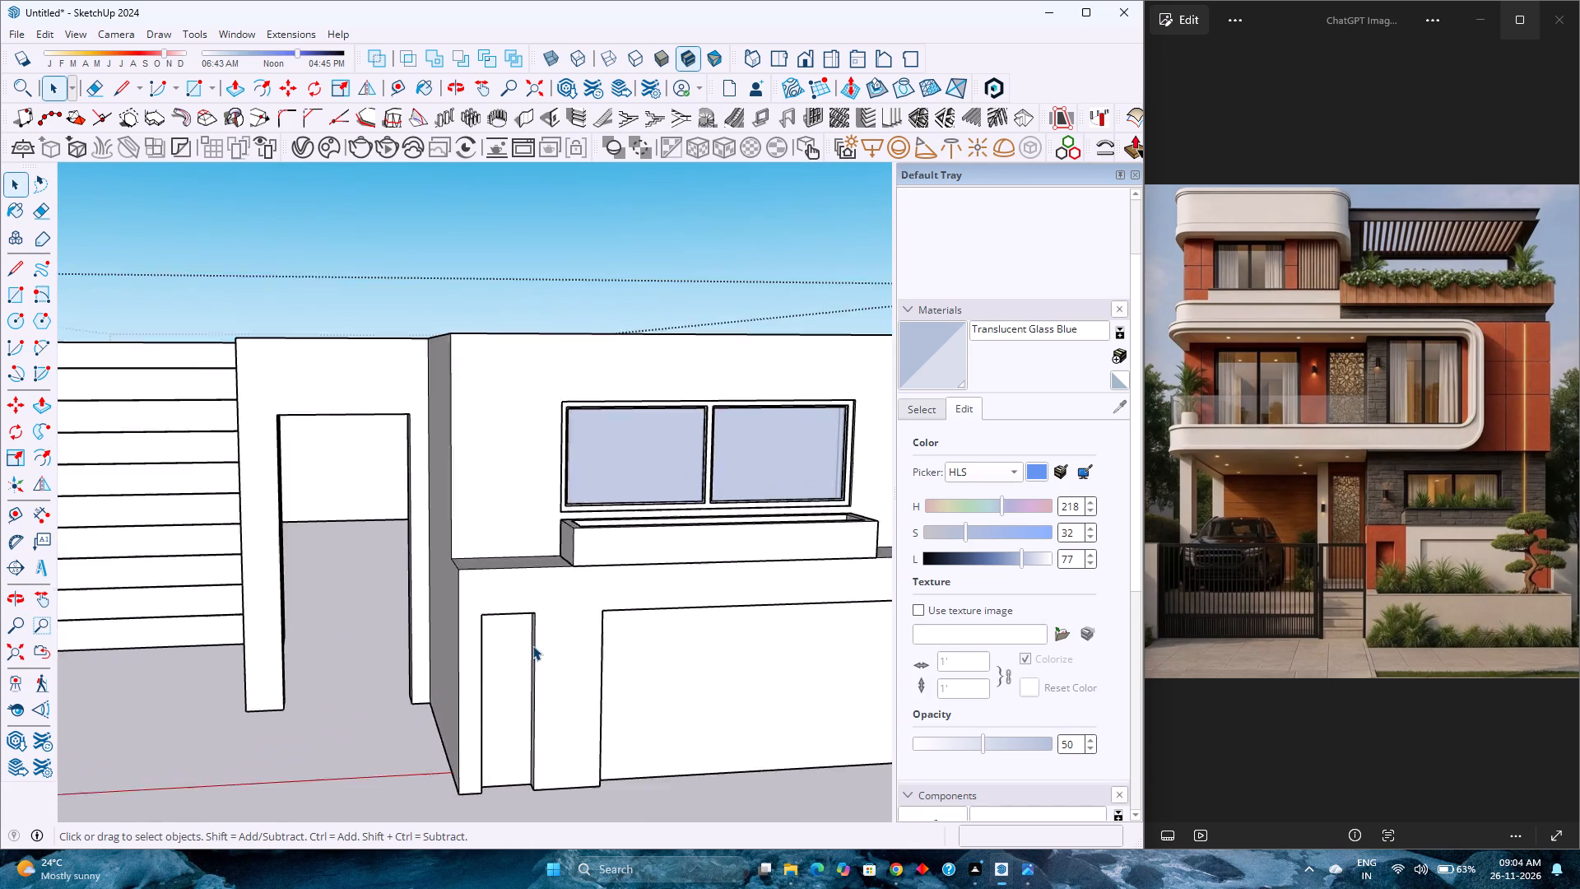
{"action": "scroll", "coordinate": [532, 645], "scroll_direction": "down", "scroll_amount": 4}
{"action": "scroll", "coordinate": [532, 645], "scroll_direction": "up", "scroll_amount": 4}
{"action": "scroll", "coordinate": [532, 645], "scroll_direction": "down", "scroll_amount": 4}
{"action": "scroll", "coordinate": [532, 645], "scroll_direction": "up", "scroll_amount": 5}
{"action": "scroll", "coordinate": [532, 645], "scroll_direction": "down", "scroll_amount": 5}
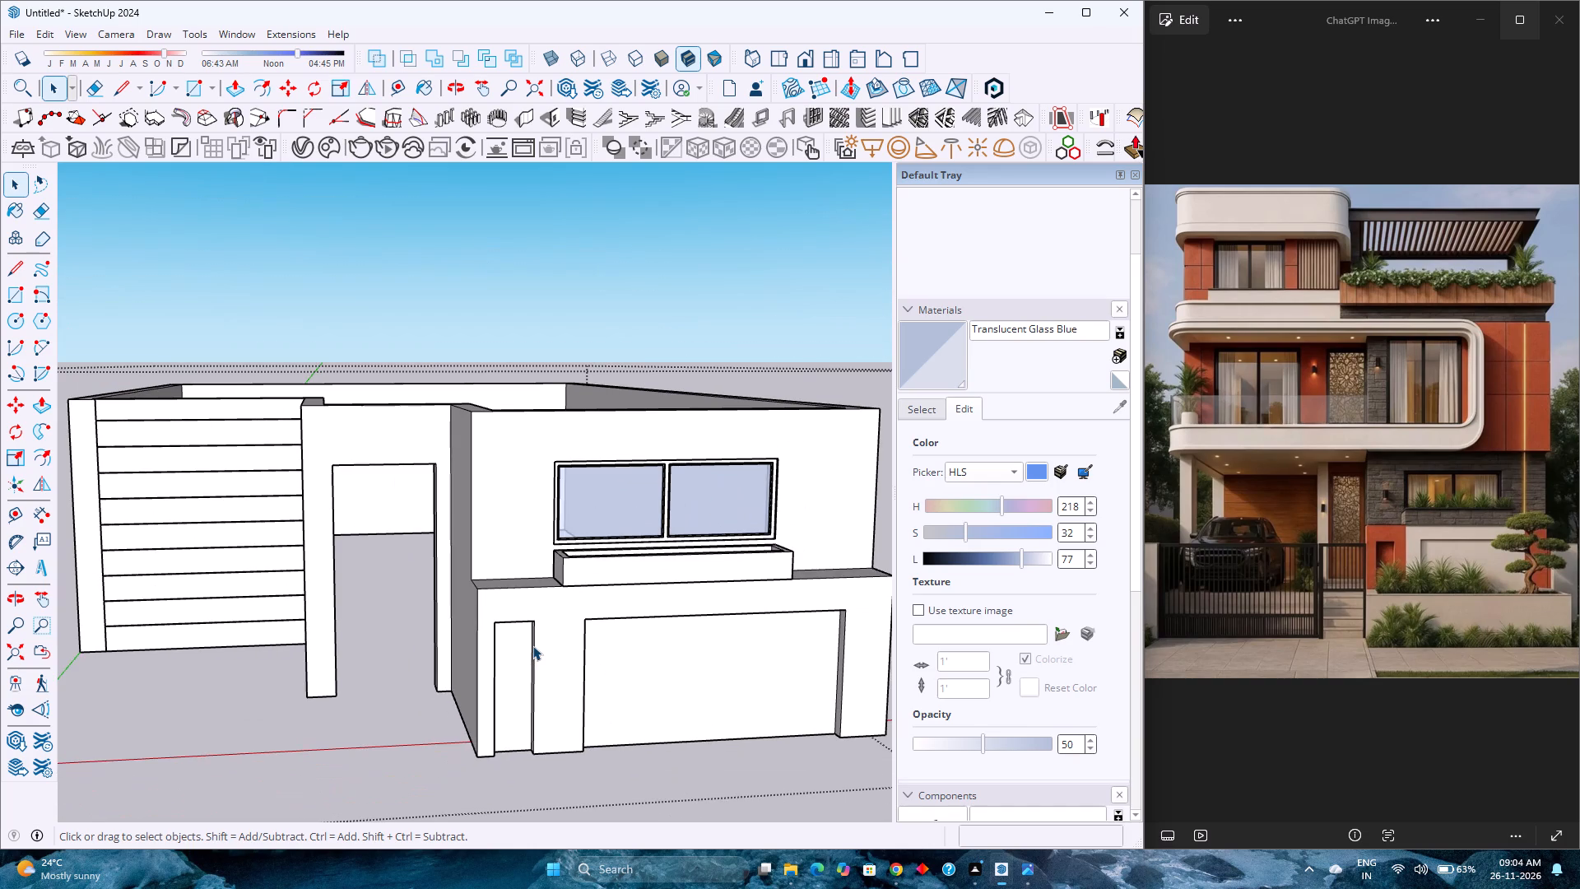
Examine the window, planter box, ledge and doorway opening from a low front angle.
{"action": "middle_click_drag", "start_coordinate": [532, 645], "coordinate": [544, 602]}
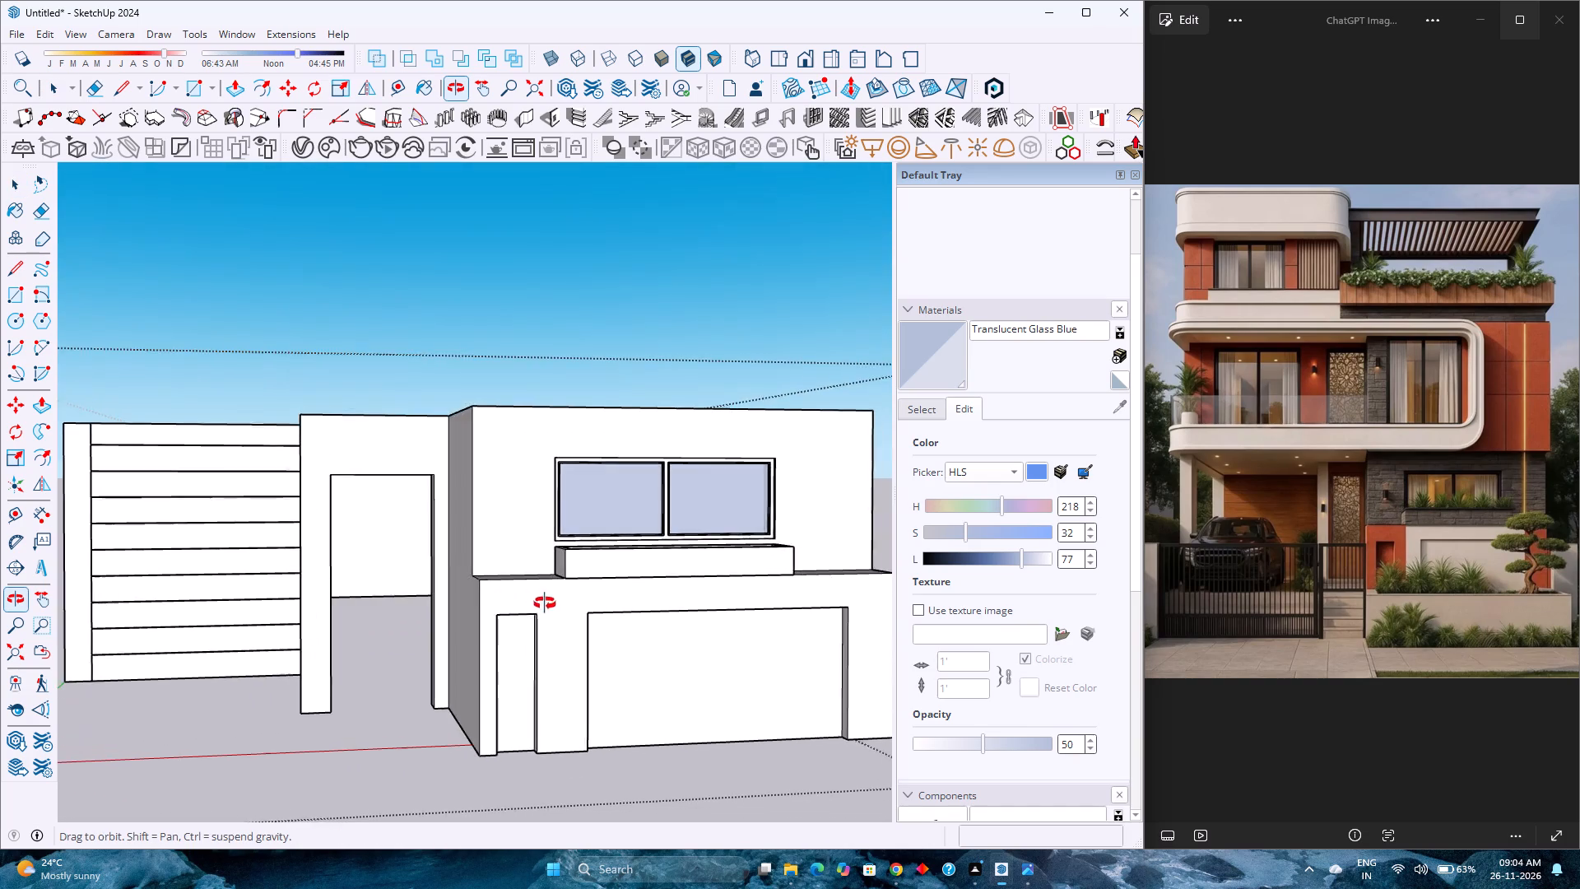
{"action": "middle_click", "coordinate": [544, 603]}
{"action": "scroll", "coordinate": [545, 603], "scroll_direction": "up", "scroll_amount": 3}
{"action": "scroll", "coordinate": [545, 603], "scroll_direction": "down", "scroll_amount": 5}
{"action": "scroll", "coordinate": [545, 603], "scroll_direction": "up", "scroll_amount": 5}
{"action": "scroll", "coordinate": [545, 603], "scroll_direction": "down", "scroll_amount": 5}
{"action": "scroll", "coordinate": [545, 603], "scroll_direction": "up", "scroll_amount": 5}
{"action": "scroll", "coordinate": [545, 603], "scroll_direction": "down", "scroll_amount": 5}
{"action": "scroll", "coordinate": [545, 603], "scroll_direction": "up", "scroll_amount": 2}
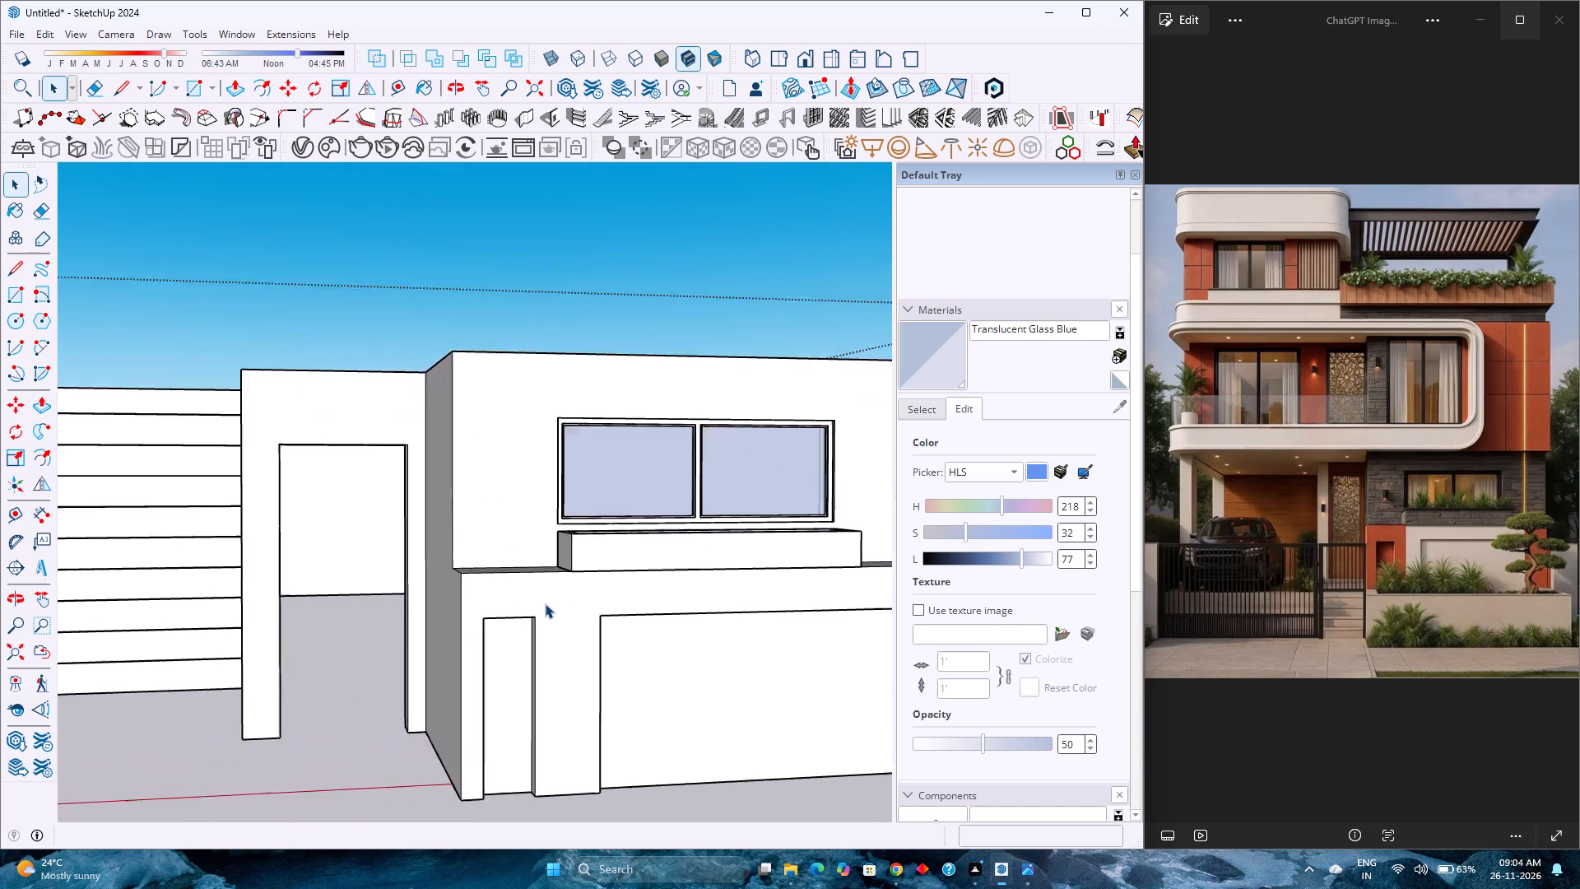
{"action": "scroll", "coordinate": [545, 603], "scroll_direction": "up", "scroll_amount": 2}
{"action": "scroll", "coordinate": [545, 603], "scroll_direction": "down", "scroll_amount": 4}
{"action": "scroll", "coordinate": [545, 605], "scroll_direction": "up", "scroll_amount": 4}
{"action": "scroll", "coordinate": [545, 605], "scroll_direction": "down", "scroll_amount": 4}
{"action": "scroll", "coordinate": [545, 606], "scroll_direction": "up", "scroll_amount": 4}
{"action": "scroll", "coordinate": [545, 606], "scroll_direction": "down", "scroll_amount": 4}
{"action": "scroll", "coordinate": [545, 606], "scroll_direction": "up", "scroll_amount": 4}
{"action": "scroll", "coordinate": [545, 606], "scroll_direction": "down", "scroll_amount": 4}
{"action": "scroll", "coordinate": [545, 606], "scroll_direction": "up", "scroll_amount": 4}
{"action": "scroll", "coordinate": [545, 606], "scroll_direction": "down", "scroll_amount": 2}
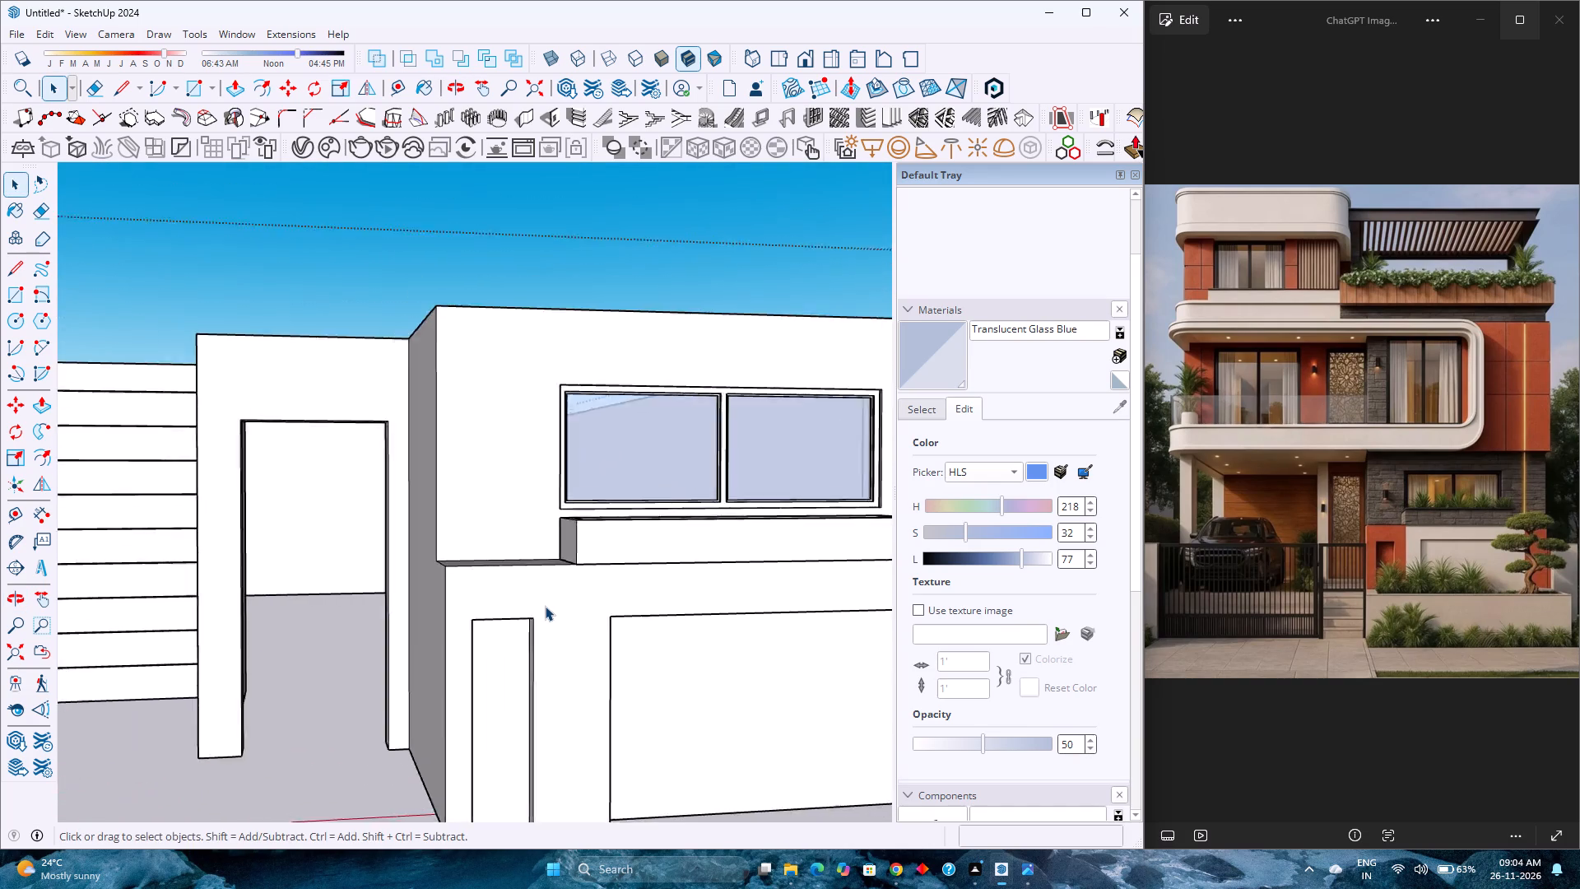
{"action": "scroll", "coordinate": [545, 606], "scroll_direction": "down", "scroll_amount": 2}
{"action": "scroll", "coordinate": [545, 606], "scroll_direction": "up", "scroll_amount": 4}
{"action": "scroll", "coordinate": [545, 606], "scroll_direction": "down", "scroll_amount": 4}
{"action": "scroll", "coordinate": [545, 606], "scroll_direction": "up", "scroll_amount": 4}
{"action": "scroll", "coordinate": [545, 606], "scroll_direction": "down", "scroll_amount": 4}
{"action": "scroll", "coordinate": [545, 606], "scroll_direction": "up", "scroll_amount": 1}
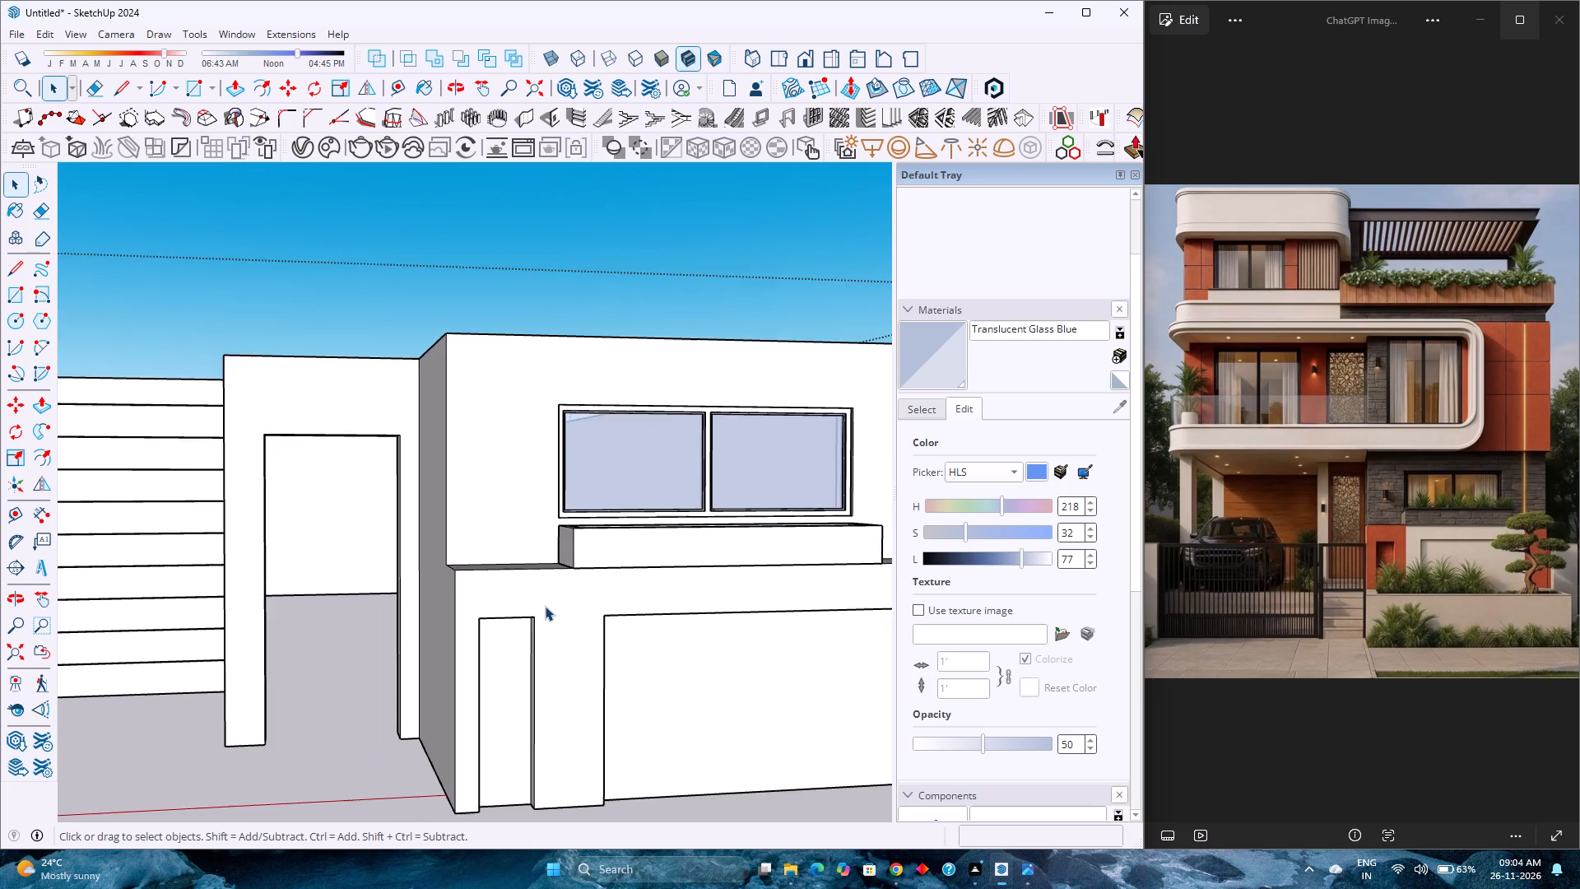
{"action": "scroll", "coordinate": [545, 606], "scroll_direction": "down", "scroll_amount": 4}
Examine the ground-floor front from below and near eye level around the doorway opening and the window block's corner.
{"action": "middle_click_drag", "start_coordinate": [545, 606], "coordinate": [462, 468]}
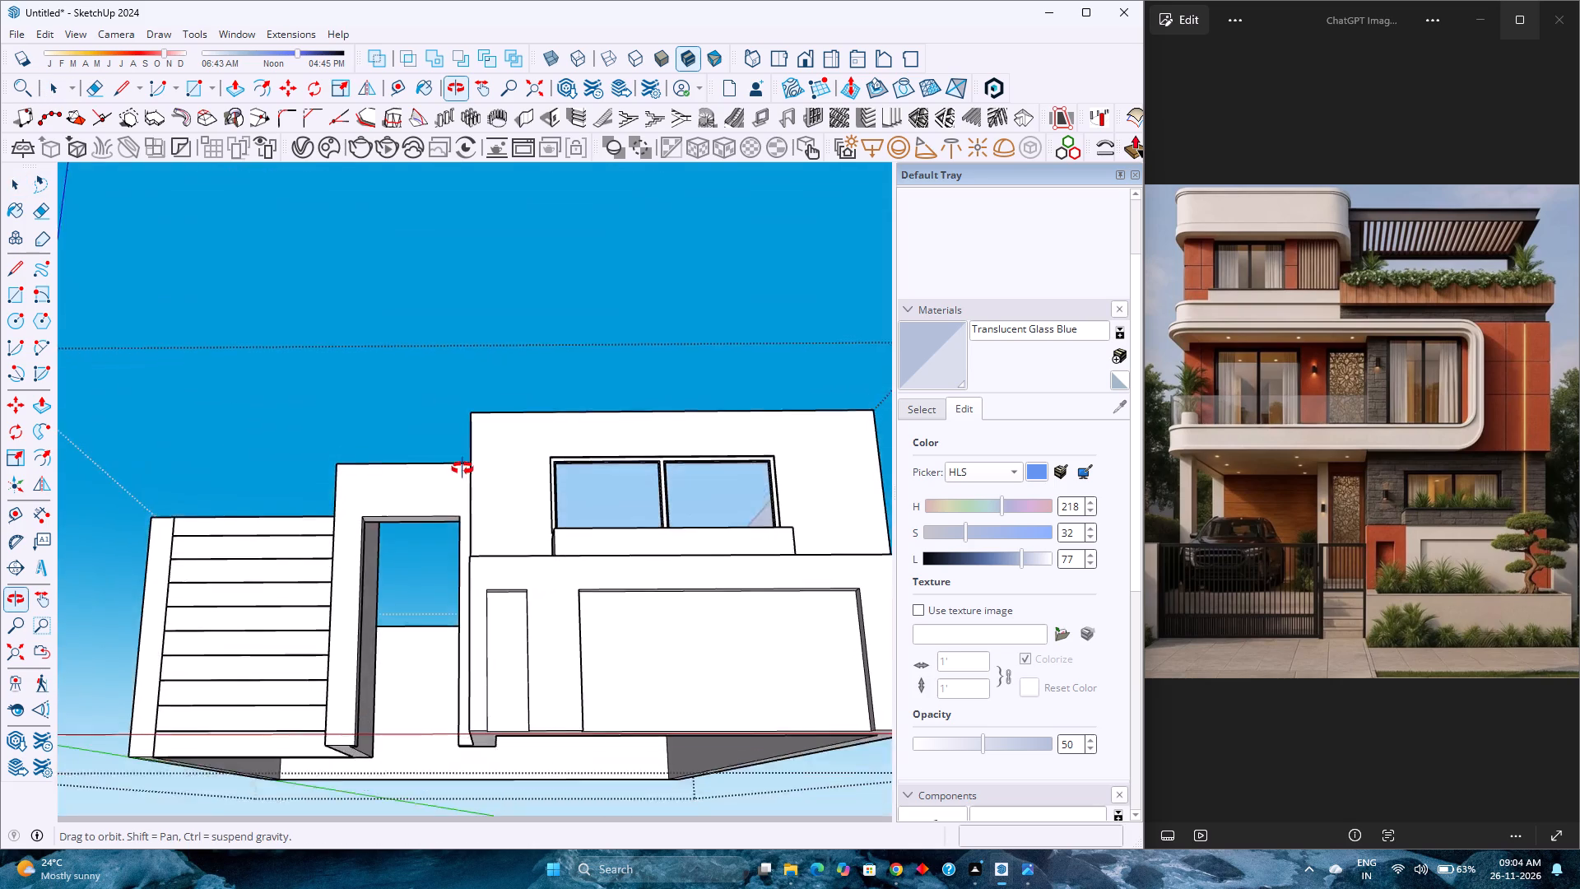
{"action": "middle_click_drag", "start_coordinate": [462, 468], "coordinate": [484, 572]}
{"action": "scroll", "coordinate": [484, 572], "scroll_direction": "up", "scroll_amount": 3}
{"action": "scroll", "coordinate": [484, 572], "scroll_direction": "down", "scroll_amount": 3}
{"action": "scroll", "coordinate": [484, 572], "scroll_direction": "up", "scroll_amount": 3}
{"action": "scroll", "coordinate": [484, 572], "scroll_direction": "down", "scroll_amount": 2}
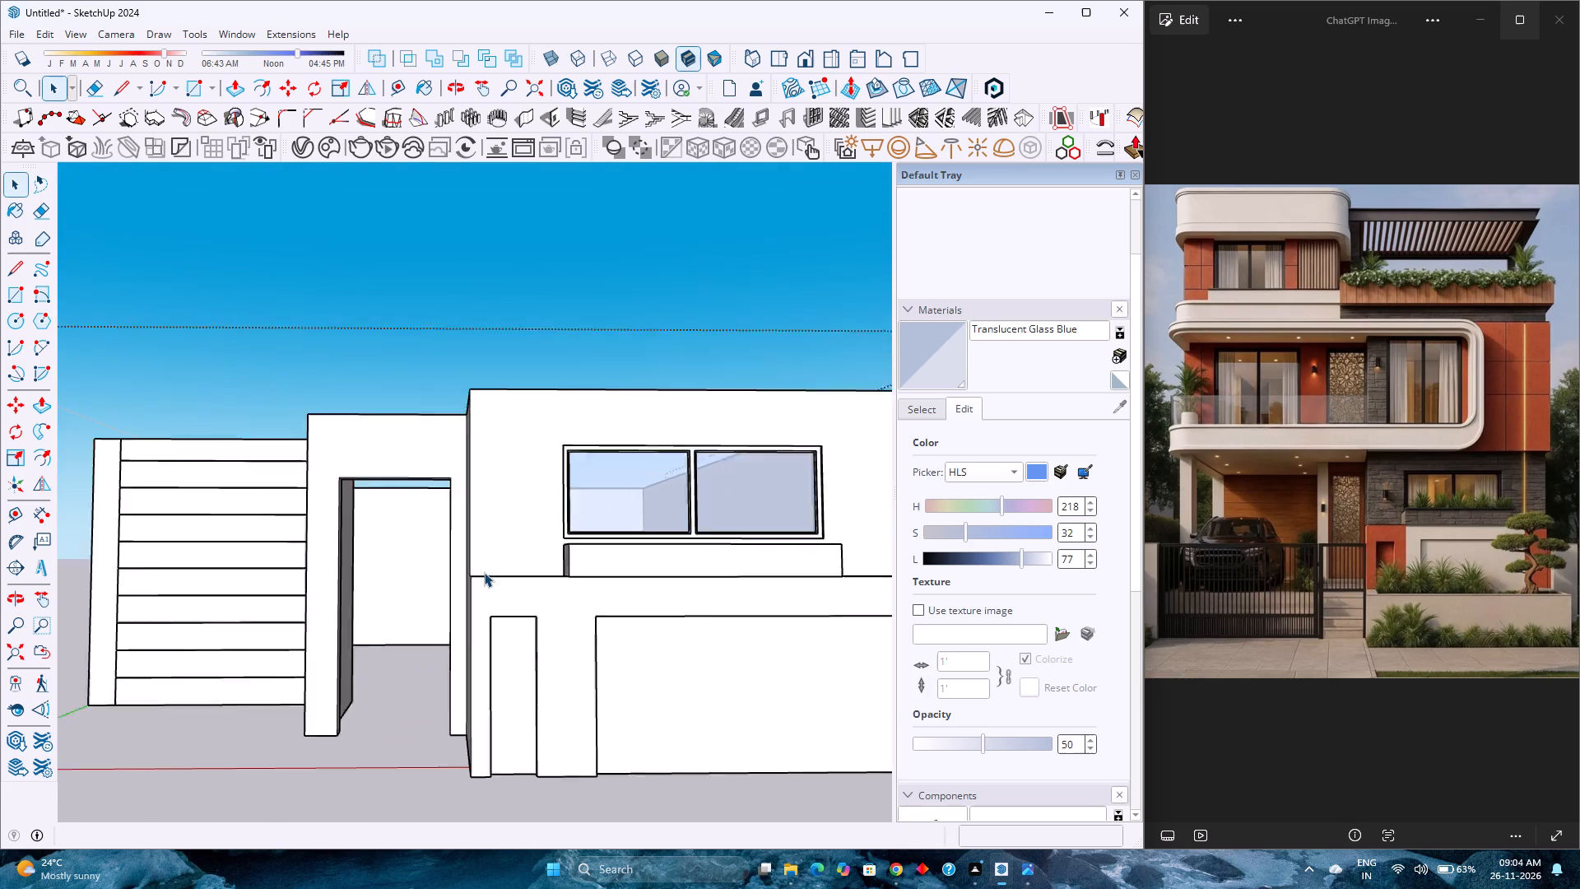
{"action": "scroll", "coordinate": [484, 572], "scroll_direction": "down", "scroll_amount": 1}
{"action": "scroll", "coordinate": [484, 572], "scroll_direction": "up", "scroll_amount": 3}
{"action": "scroll", "coordinate": [484, 572], "scroll_direction": "down", "scroll_amount": 3}
{"action": "scroll", "coordinate": [484, 572], "scroll_direction": "up", "scroll_amount": 3}
{"action": "scroll", "coordinate": [484, 572], "scroll_direction": "down", "scroll_amount": 4}
{"action": "scroll", "coordinate": [484, 572], "scroll_direction": "up", "scroll_amount": 4}
{"action": "scroll", "coordinate": [484, 572], "scroll_direction": "down", "scroll_amount": 4}
{"action": "scroll", "coordinate": [481, 574], "scroll_direction": "up", "scroll_amount": 4}
{"action": "scroll", "coordinate": [481, 574], "scroll_direction": "down", "scroll_amount": 2}
{"action": "scroll", "coordinate": [481, 574], "scroll_direction": "up", "scroll_amount": 1}
{"action": "scroll", "coordinate": [481, 574], "scroll_direction": "down", "scroll_amount": 1}
{"action": "scroll", "coordinate": [481, 574], "scroll_direction": "up", "scroll_amount": 4}
{"action": "scroll", "coordinate": [481, 574], "scroll_direction": "down", "scroll_amount": 4}
{"action": "scroll", "coordinate": [481, 574], "scroll_direction": "up", "scroll_amount": 4}
{"action": "scroll", "coordinate": [481, 574], "scroll_direction": "down", "scroll_amount": 4}
{"action": "scroll", "coordinate": [481, 574], "scroll_direction": "up", "scroll_amount": 4}
{"action": "scroll", "coordinate": [481, 574], "scroll_direction": "down", "scroll_amount": 4}
{"action": "scroll", "coordinate": [481, 574], "scroll_direction": "up", "scroll_amount": 4}
{"action": "scroll", "coordinate": [481, 574], "scroll_direction": "down", "scroll_amount": 4}
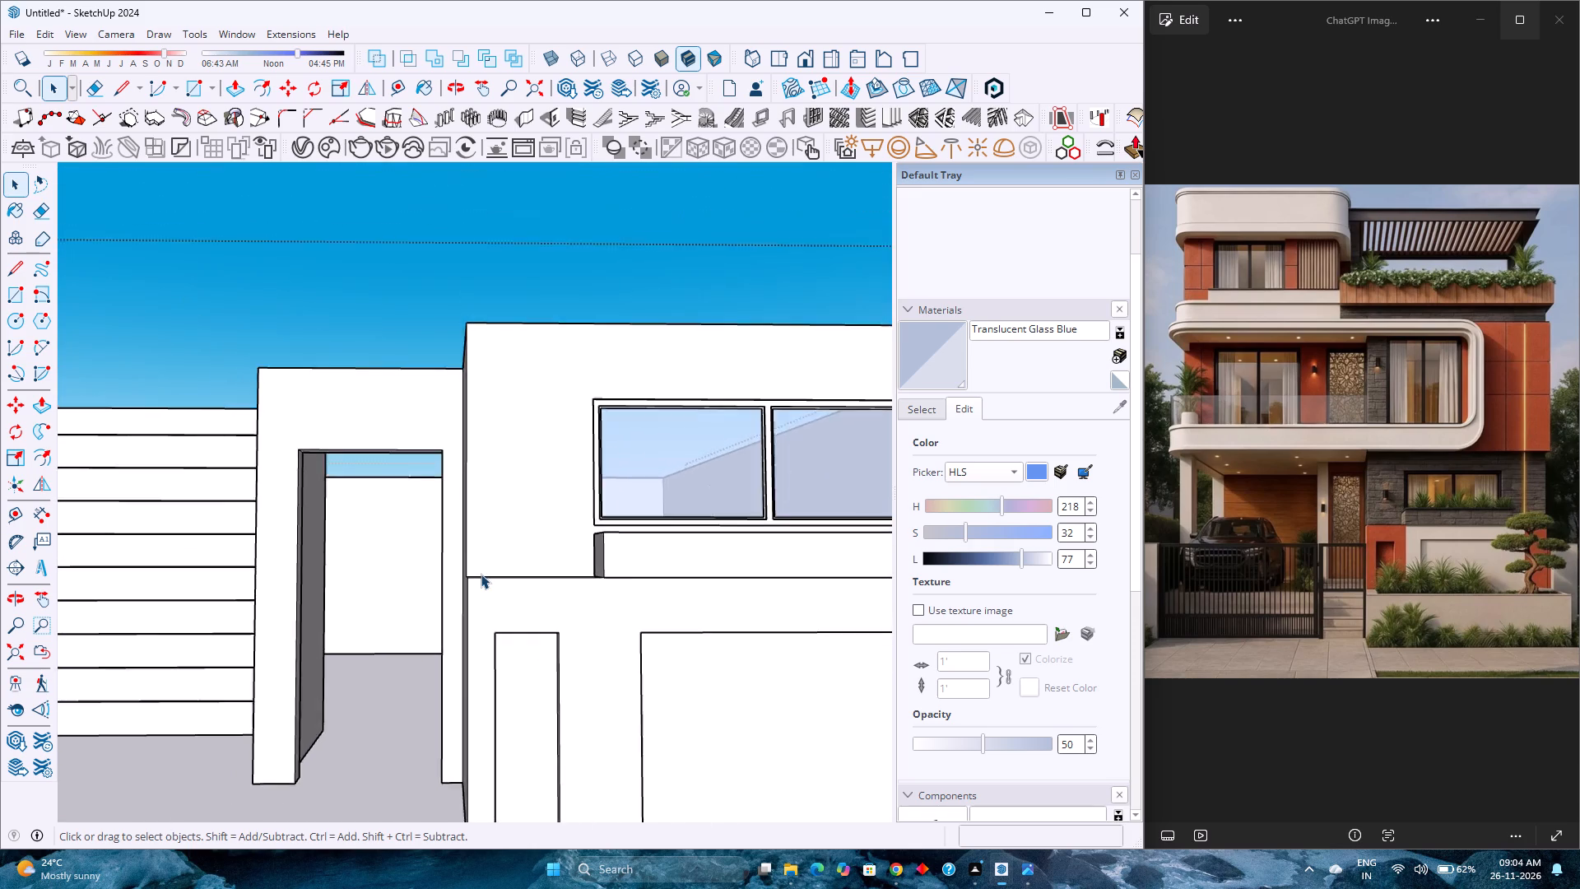
{"action": "scroll", "coordinate": [481, 574], "scroll_direction": "up", "scroll_amount": 4}
{"action": "scroll", "coordinate": [481, 574], "scroll_direction": "down", "scroll_amount": 4}
{"action": "scroll", "coordinate": [481, 574], "scroll_direction": "up", "scroll_amount": 4}
{"action": "scroll", "coordinate": [481, 574], "scroll_direction": "down", "scroll_amount": 4}
{"action": "scroll", "coordinate": [481, 574], "scroll_direction": "up", "scroll_amount": 4}
{"action": "scroll", "coordinate": [481, 574], "scroll_direction": "down", "scroll_amount": 4}
{"action": "scroll", "coordinate": [481, 574], "scroll_direction": "up", "scroll_amount": 3}
{"action": "scroll", "coordinate": [481, 574], "scroll_direction": "down", "scroll_amount": 3}
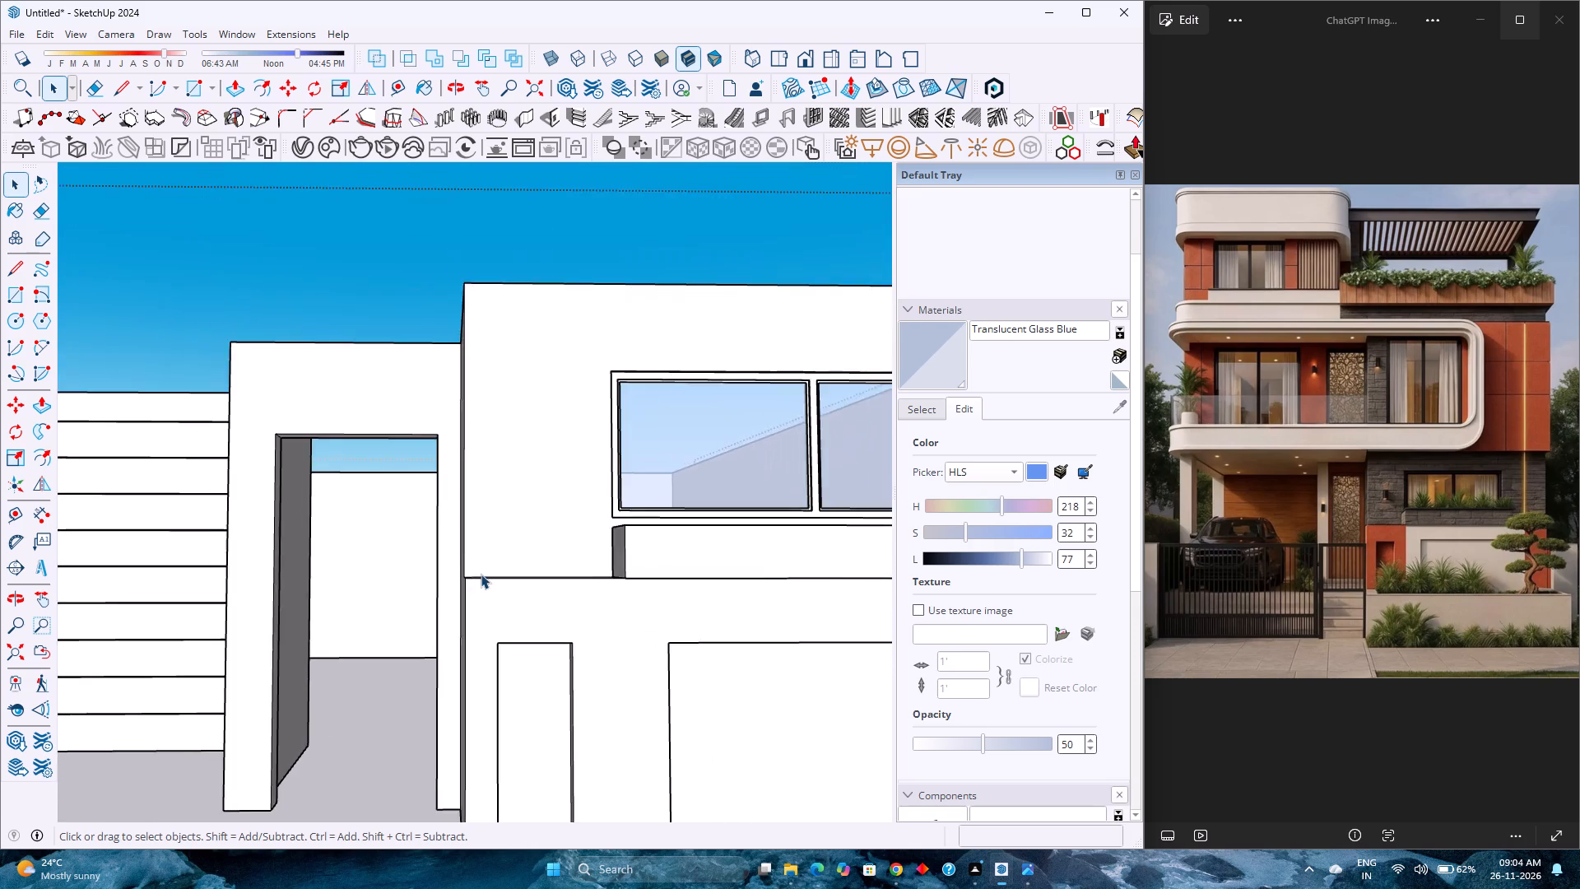
{"action": "scroll", "coordinate": [481, 574], "scroll_direction": "up", "scroll_amount": 4}
{"action": "scroll", "coordinate": [481, 574], "scroll_direction": "down", "scroll_amount": 16}
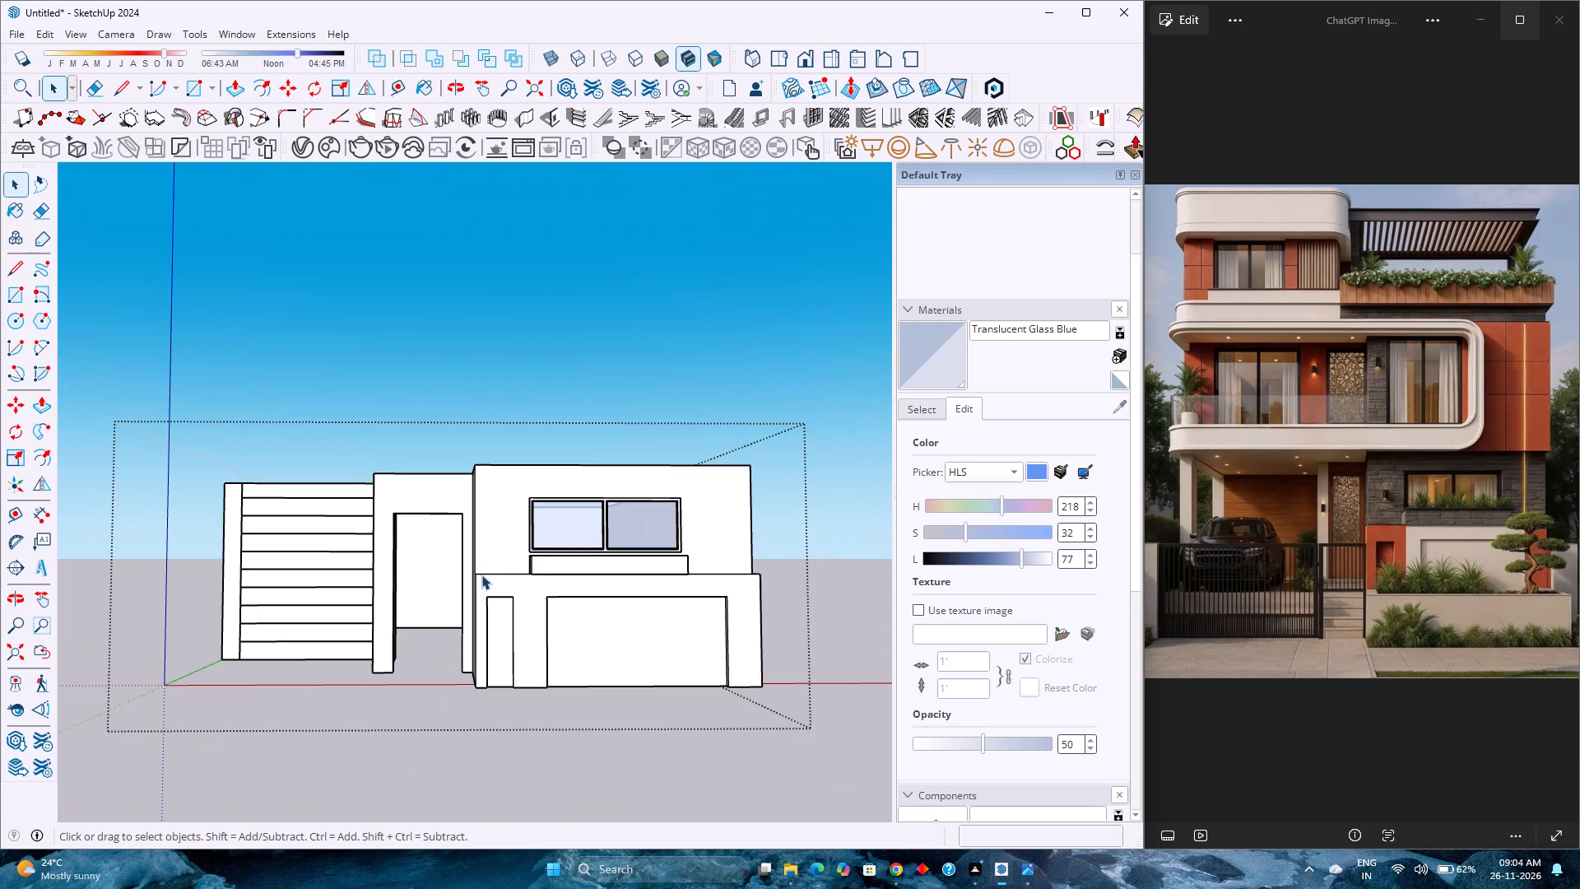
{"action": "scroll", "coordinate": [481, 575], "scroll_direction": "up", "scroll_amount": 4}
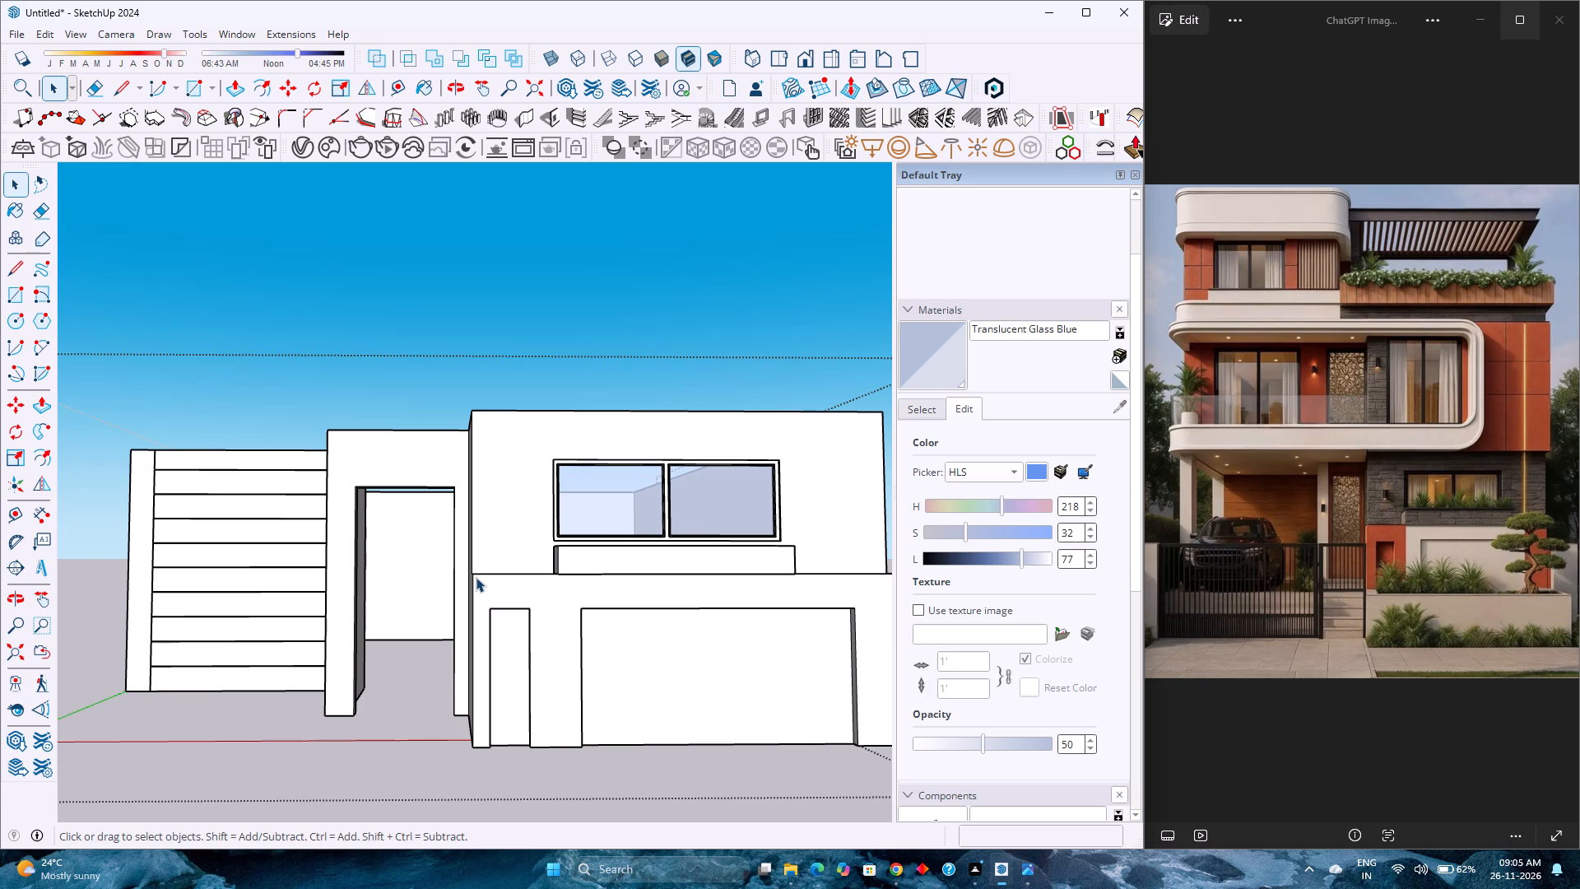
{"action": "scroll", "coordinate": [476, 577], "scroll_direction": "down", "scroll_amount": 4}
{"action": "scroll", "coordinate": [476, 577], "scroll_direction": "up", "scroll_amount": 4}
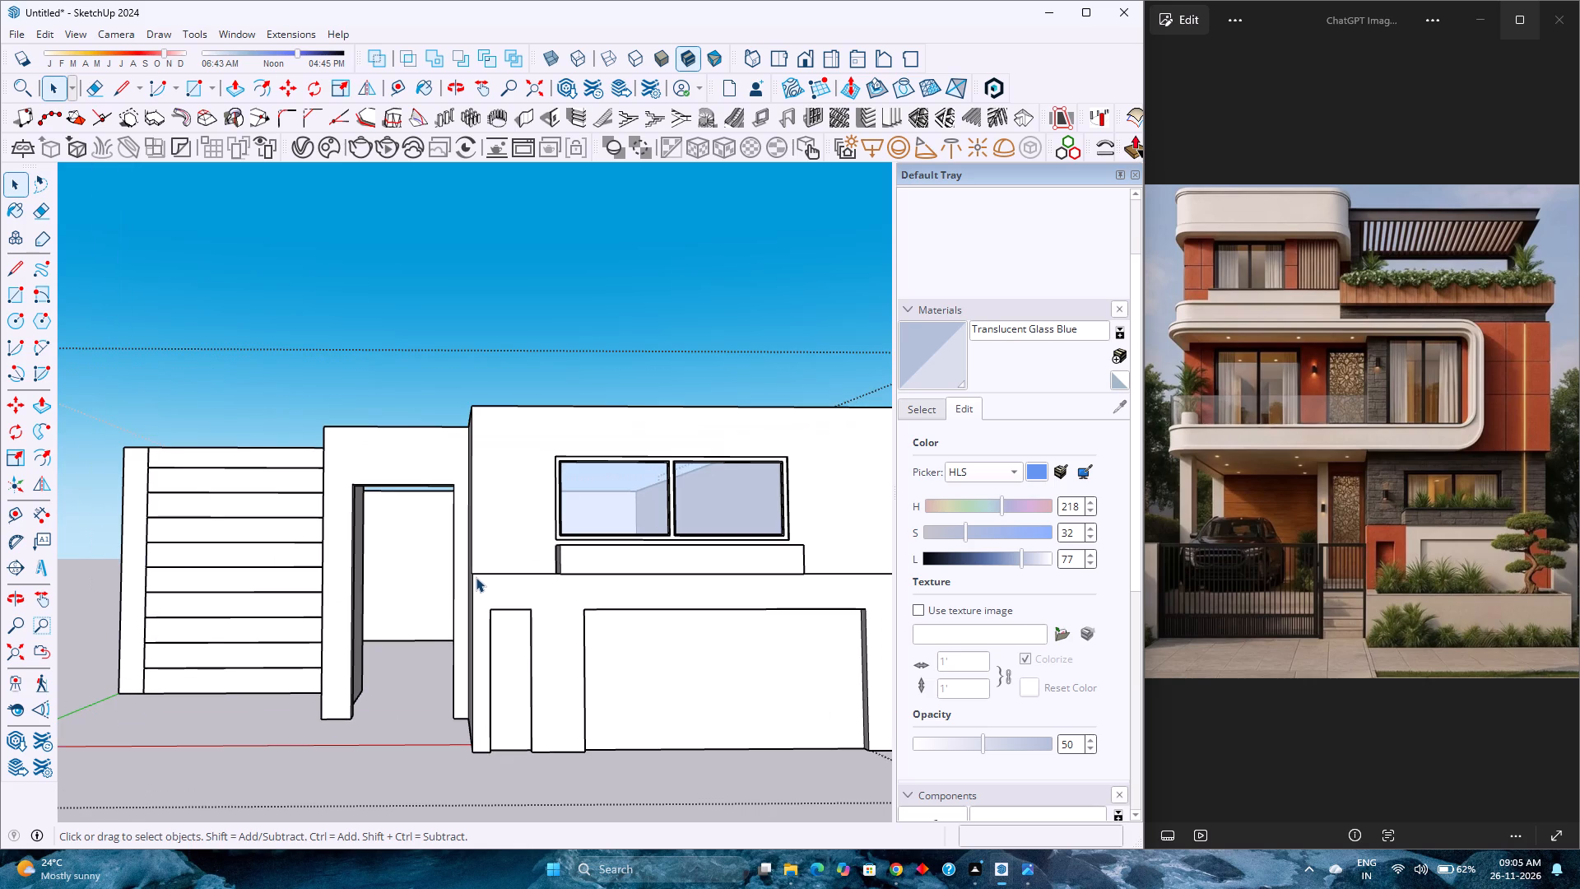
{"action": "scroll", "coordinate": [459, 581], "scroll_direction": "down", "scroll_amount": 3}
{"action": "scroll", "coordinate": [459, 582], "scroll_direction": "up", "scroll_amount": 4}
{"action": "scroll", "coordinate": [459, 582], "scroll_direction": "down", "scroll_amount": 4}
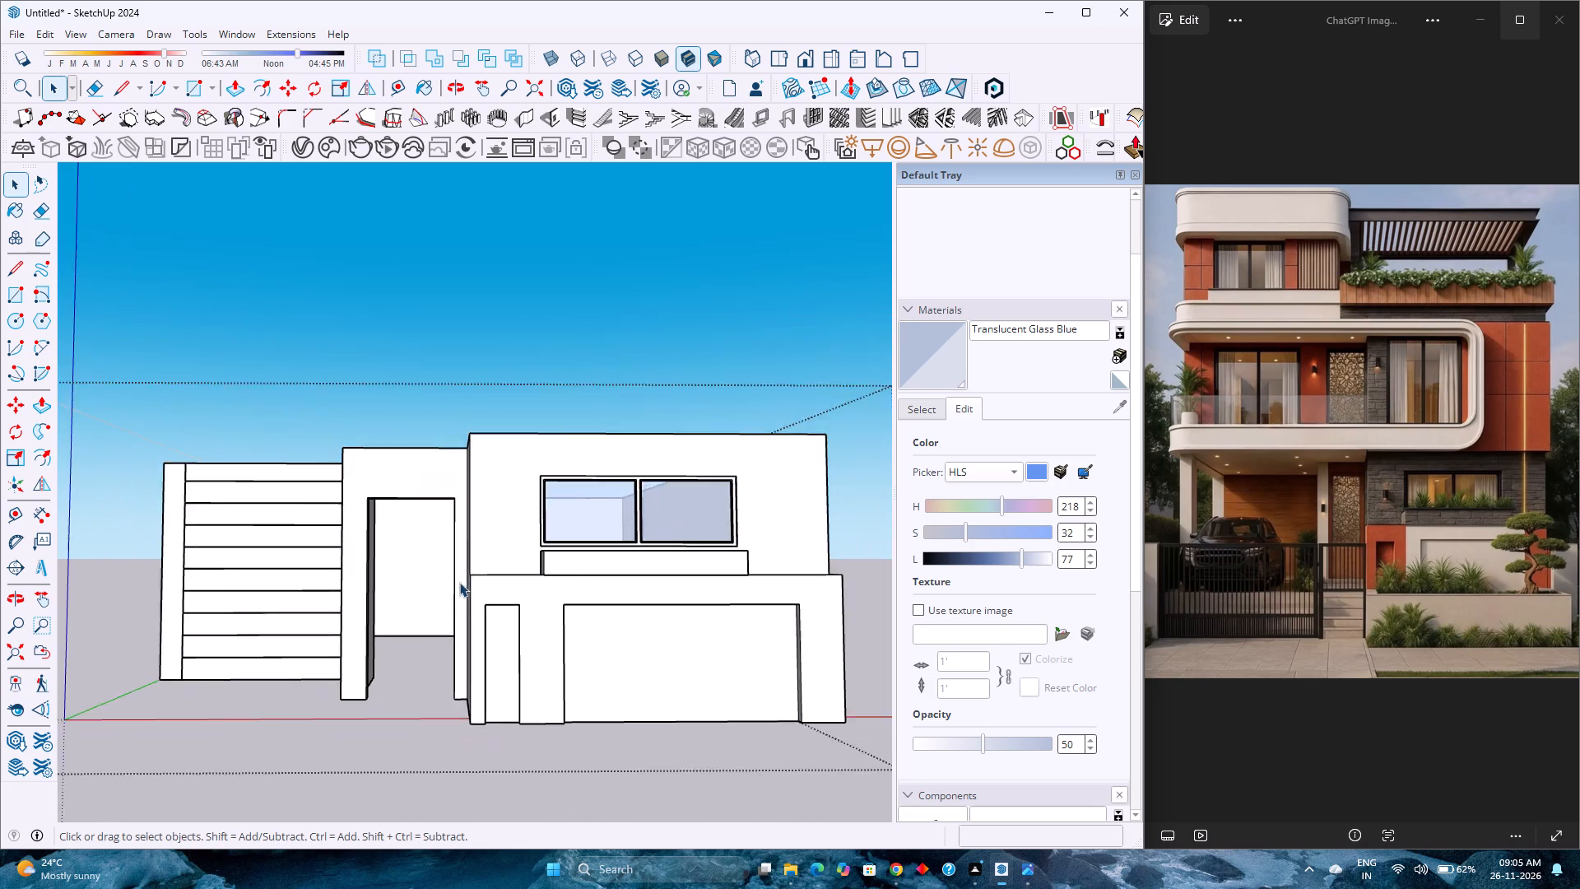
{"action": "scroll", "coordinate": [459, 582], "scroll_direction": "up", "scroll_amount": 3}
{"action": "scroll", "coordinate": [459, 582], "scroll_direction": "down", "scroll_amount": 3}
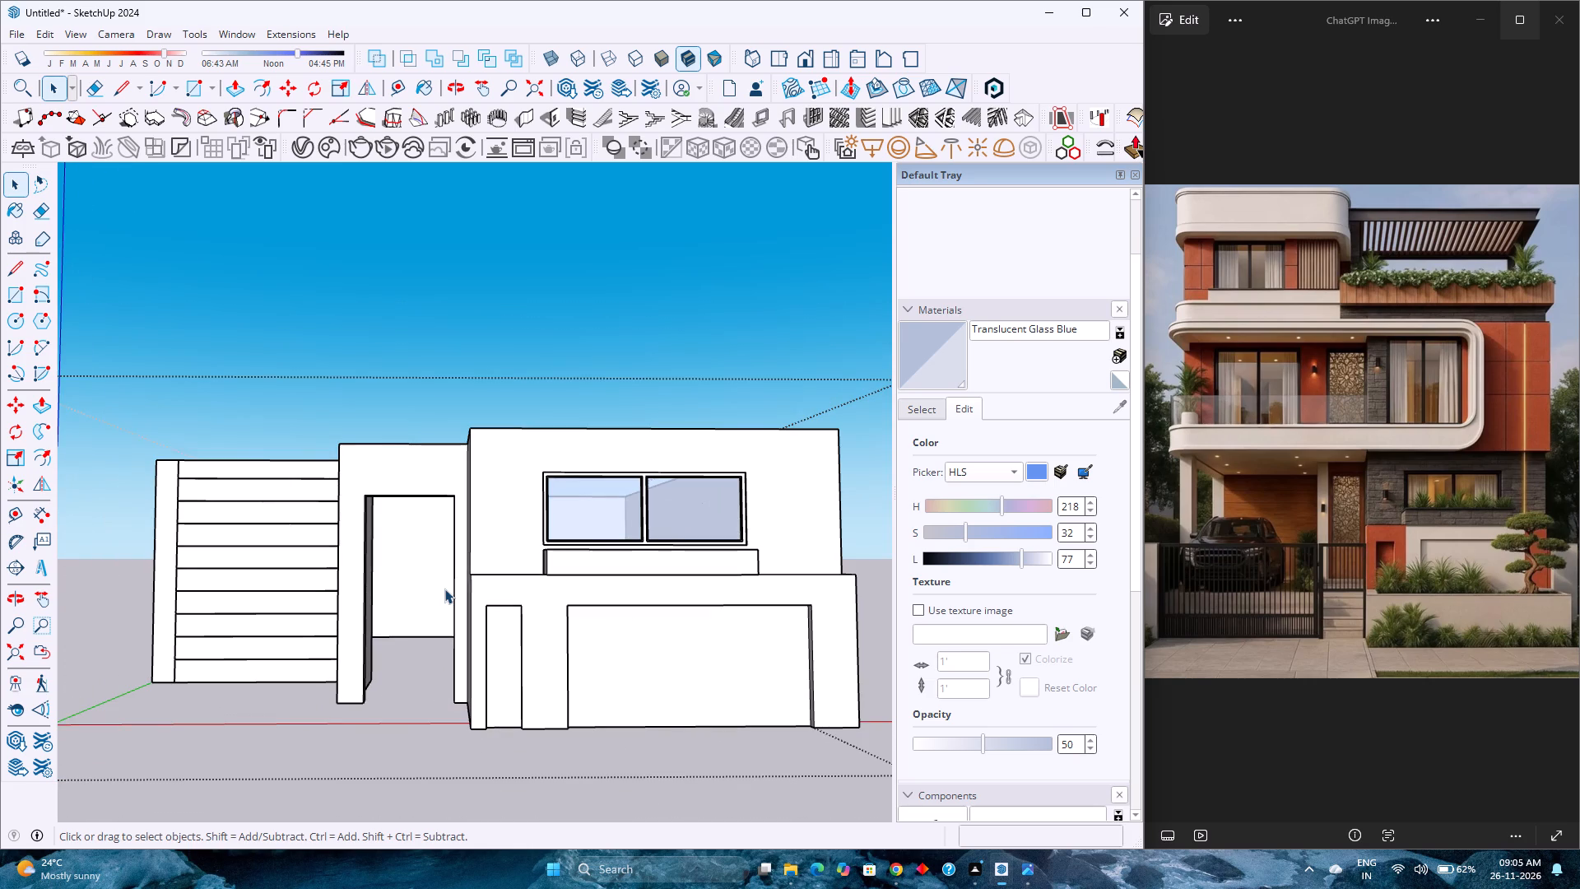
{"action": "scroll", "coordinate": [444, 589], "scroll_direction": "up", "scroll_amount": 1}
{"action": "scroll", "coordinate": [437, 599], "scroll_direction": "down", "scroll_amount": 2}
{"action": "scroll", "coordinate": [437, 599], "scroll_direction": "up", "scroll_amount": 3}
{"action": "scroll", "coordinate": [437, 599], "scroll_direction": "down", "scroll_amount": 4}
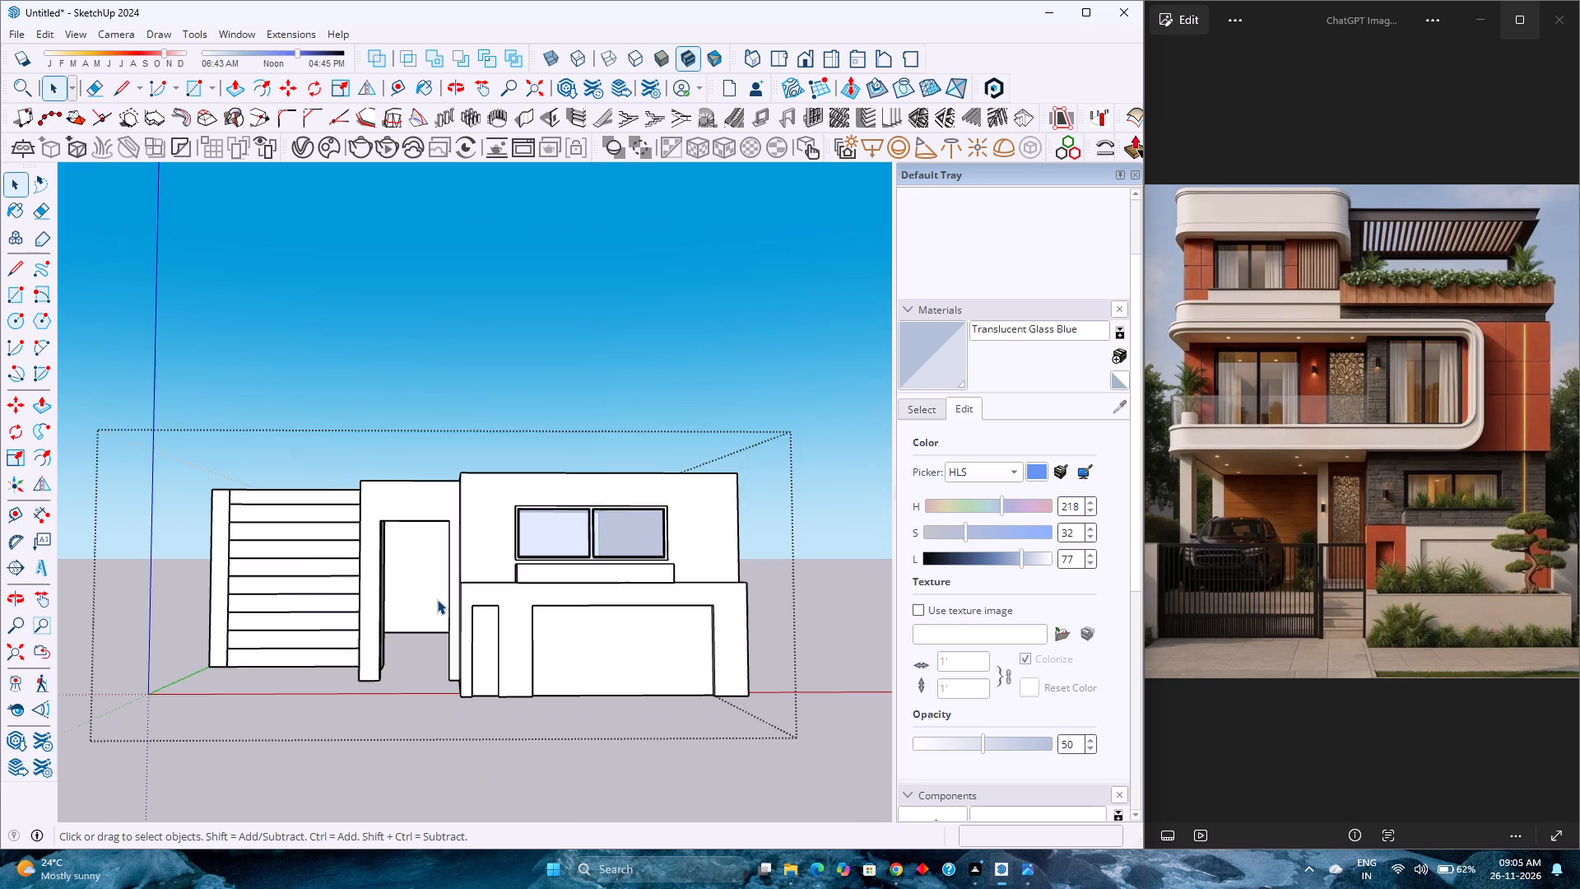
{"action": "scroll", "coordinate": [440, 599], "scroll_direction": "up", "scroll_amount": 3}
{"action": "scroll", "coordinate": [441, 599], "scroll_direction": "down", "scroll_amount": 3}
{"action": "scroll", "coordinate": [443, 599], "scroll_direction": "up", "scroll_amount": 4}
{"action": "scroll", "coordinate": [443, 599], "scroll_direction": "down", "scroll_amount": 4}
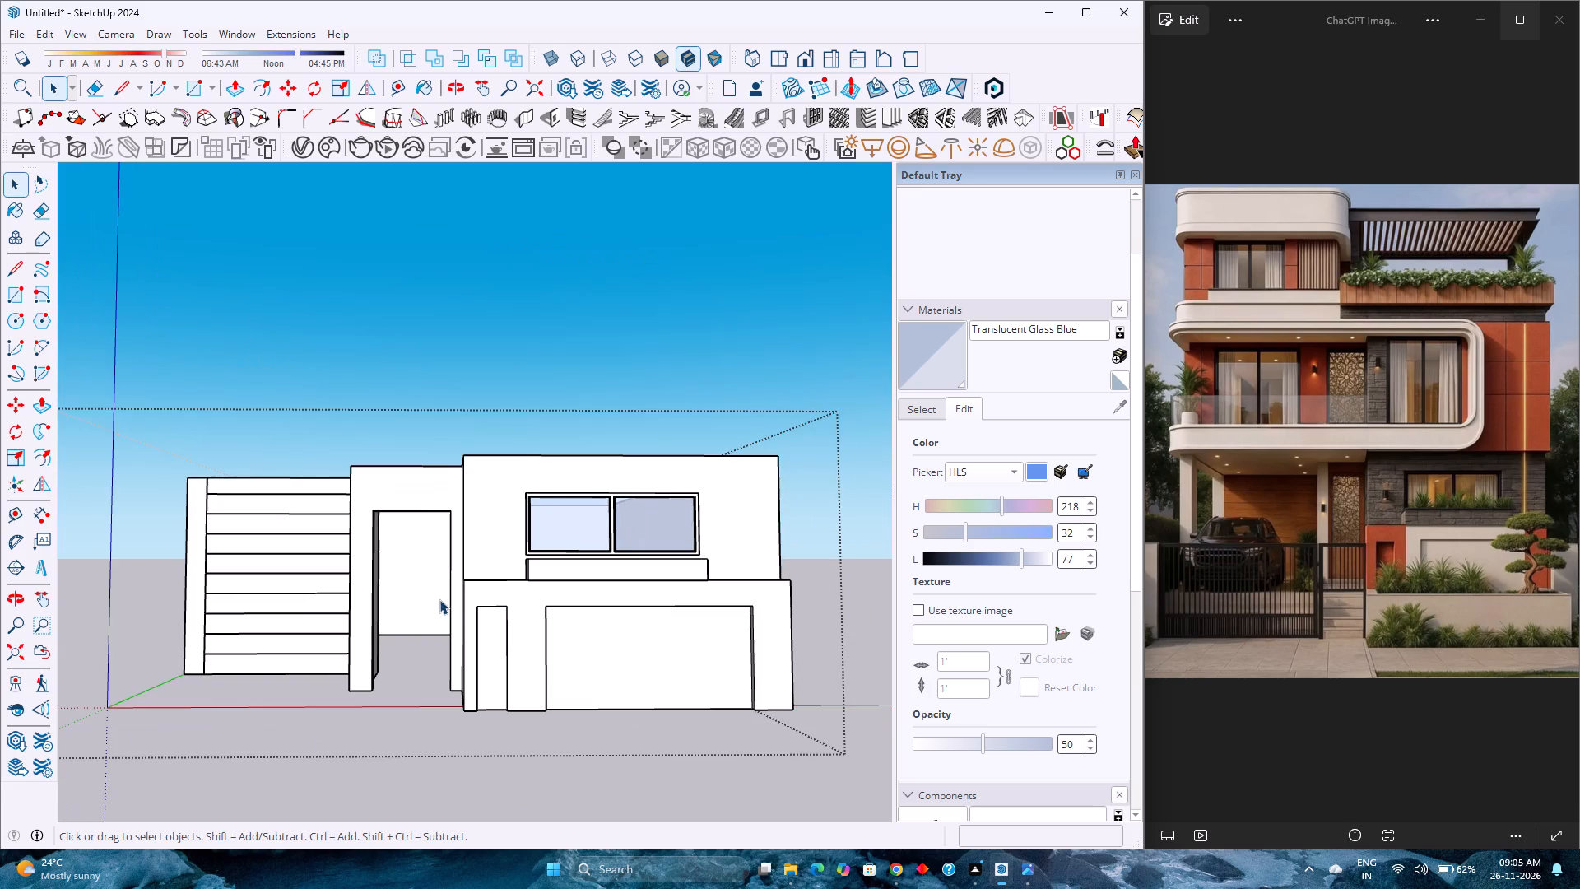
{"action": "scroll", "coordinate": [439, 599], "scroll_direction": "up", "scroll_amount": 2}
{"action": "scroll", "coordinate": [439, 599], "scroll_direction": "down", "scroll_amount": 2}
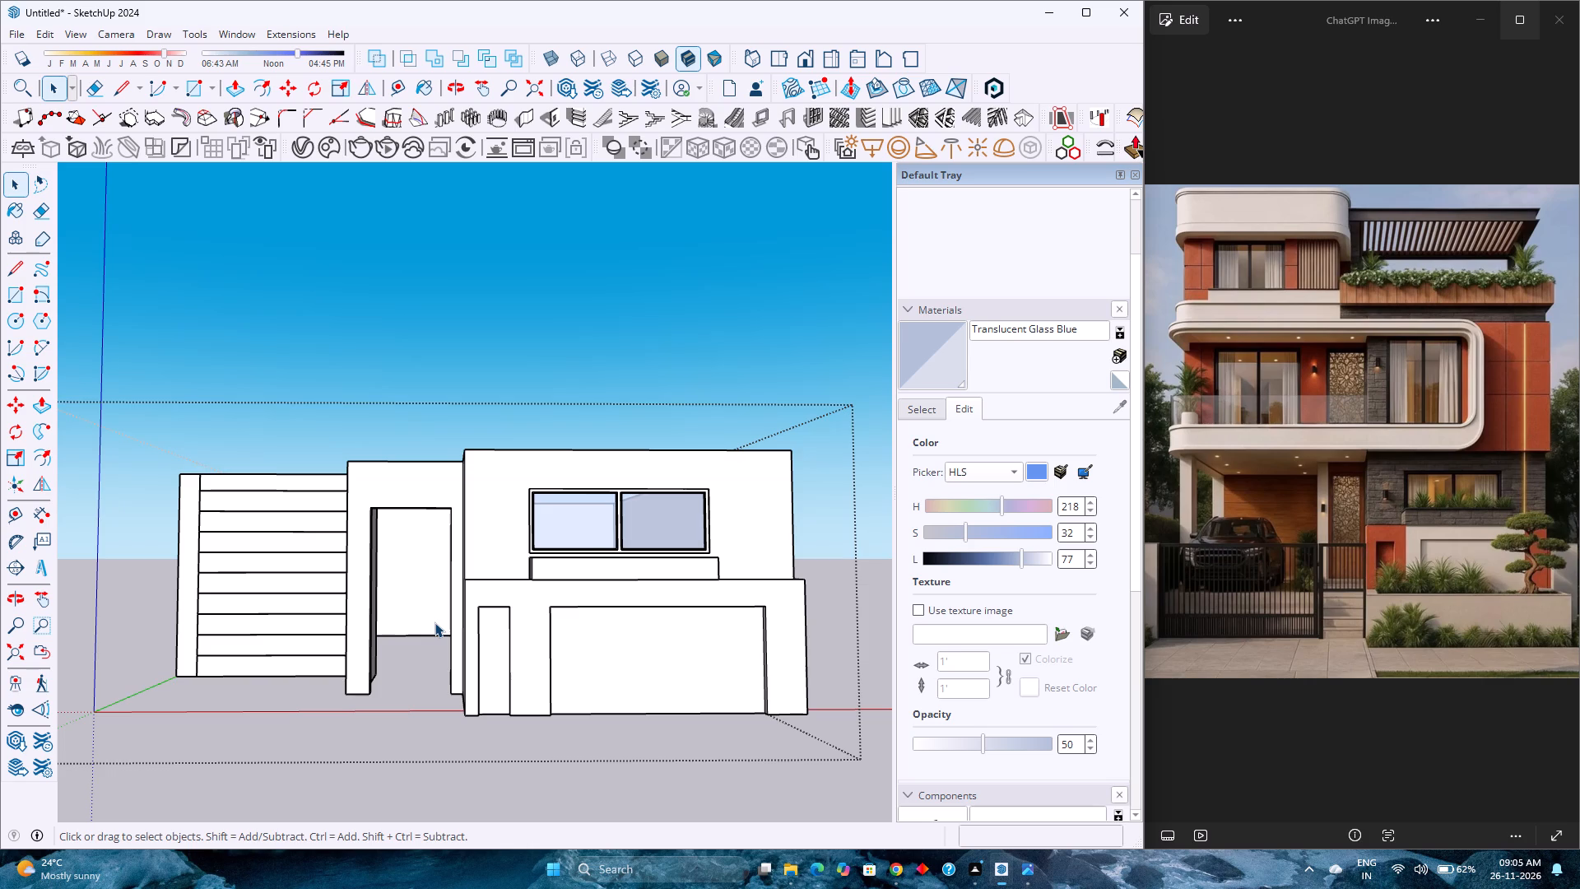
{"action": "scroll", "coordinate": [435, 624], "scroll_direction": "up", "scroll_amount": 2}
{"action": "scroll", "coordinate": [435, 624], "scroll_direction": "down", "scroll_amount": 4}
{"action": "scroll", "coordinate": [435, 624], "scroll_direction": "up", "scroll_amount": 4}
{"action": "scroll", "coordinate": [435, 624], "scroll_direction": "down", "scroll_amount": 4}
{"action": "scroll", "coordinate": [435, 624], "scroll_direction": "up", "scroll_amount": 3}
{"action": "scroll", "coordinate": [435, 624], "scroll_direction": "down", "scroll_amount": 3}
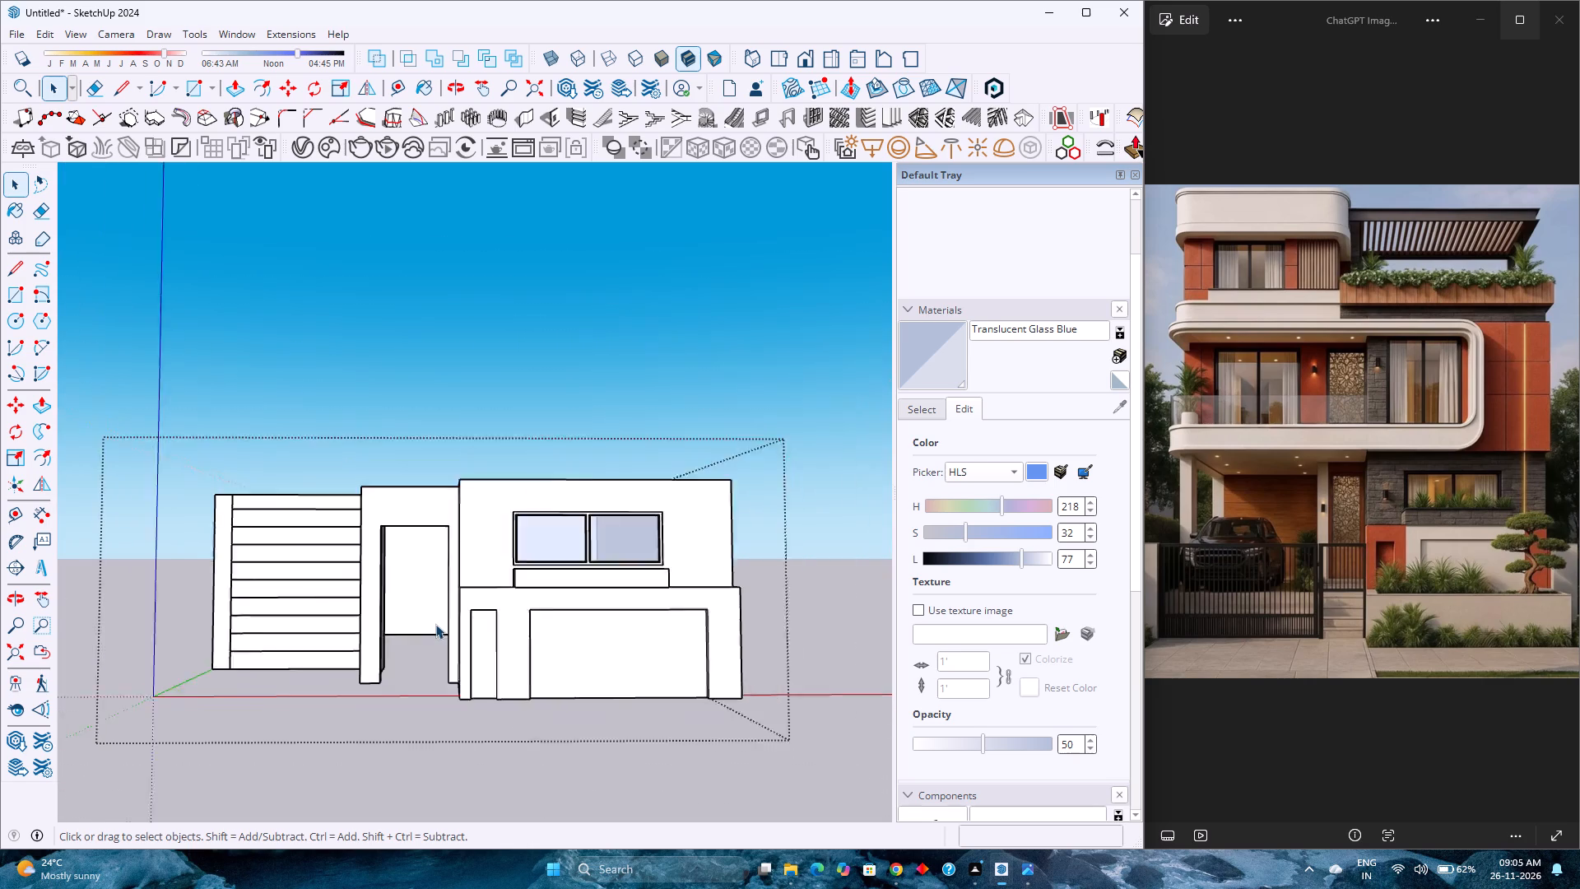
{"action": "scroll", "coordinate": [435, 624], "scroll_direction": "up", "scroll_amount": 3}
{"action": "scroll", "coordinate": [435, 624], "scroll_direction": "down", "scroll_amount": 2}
Examine the whole ground floor from the front and from below, including the wall bases, doorway reveals and open underside.
{"action": "left_click", "coordinate": [16, 652]}
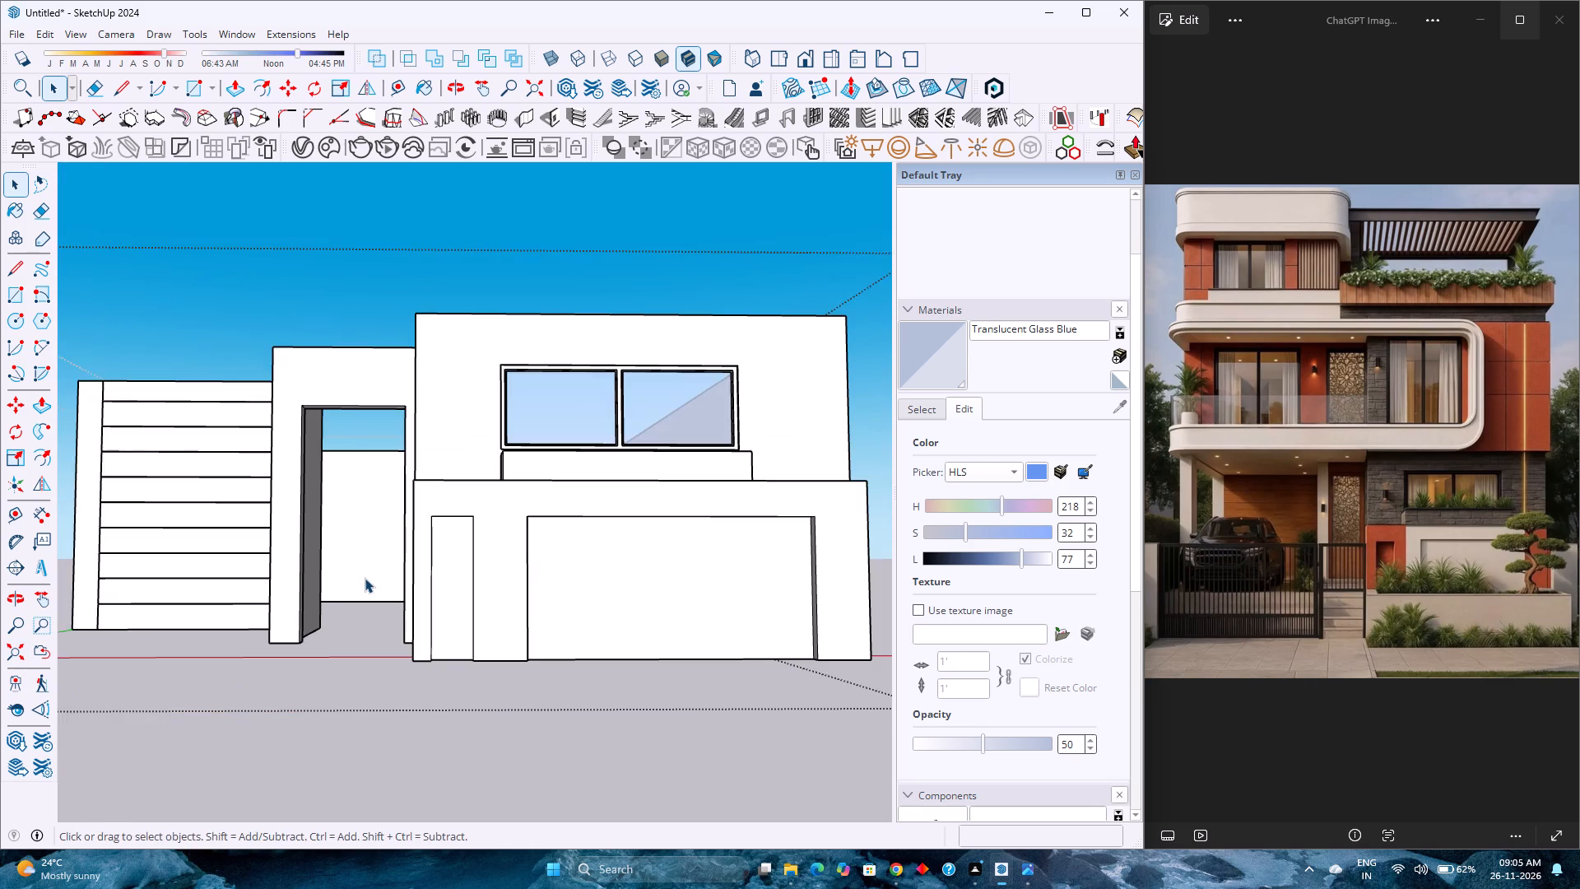
{"action": "scroll", "coordinate": [365, 578], "scroll_direction": "down", "scroll_amount": 3}
{"action": "scroll", "coordinate": [365, 578], "scroll_direction": "up", "scroll_amount": 2}
{"action": "scroll", "coordinate": [365, 578], "scroll_direction": "down", "scroll_amount": 2}
{"action": "scroll", "coordinate": [365, 578], "scroll_direction": "up", "scroll_amount": 2}
{"action": "scroll", "coordinate": [365, 578], "scroll_direction": "down", "scroll_amount": 2}
{"action": "scroll", "coordinate": [365, 578], "scroll_direction": "up", "scroll_amount": 3}
{"action": "scroll", "coordinate": [359, 528], "scroll_direction": "down", "scroll_amount": 2}
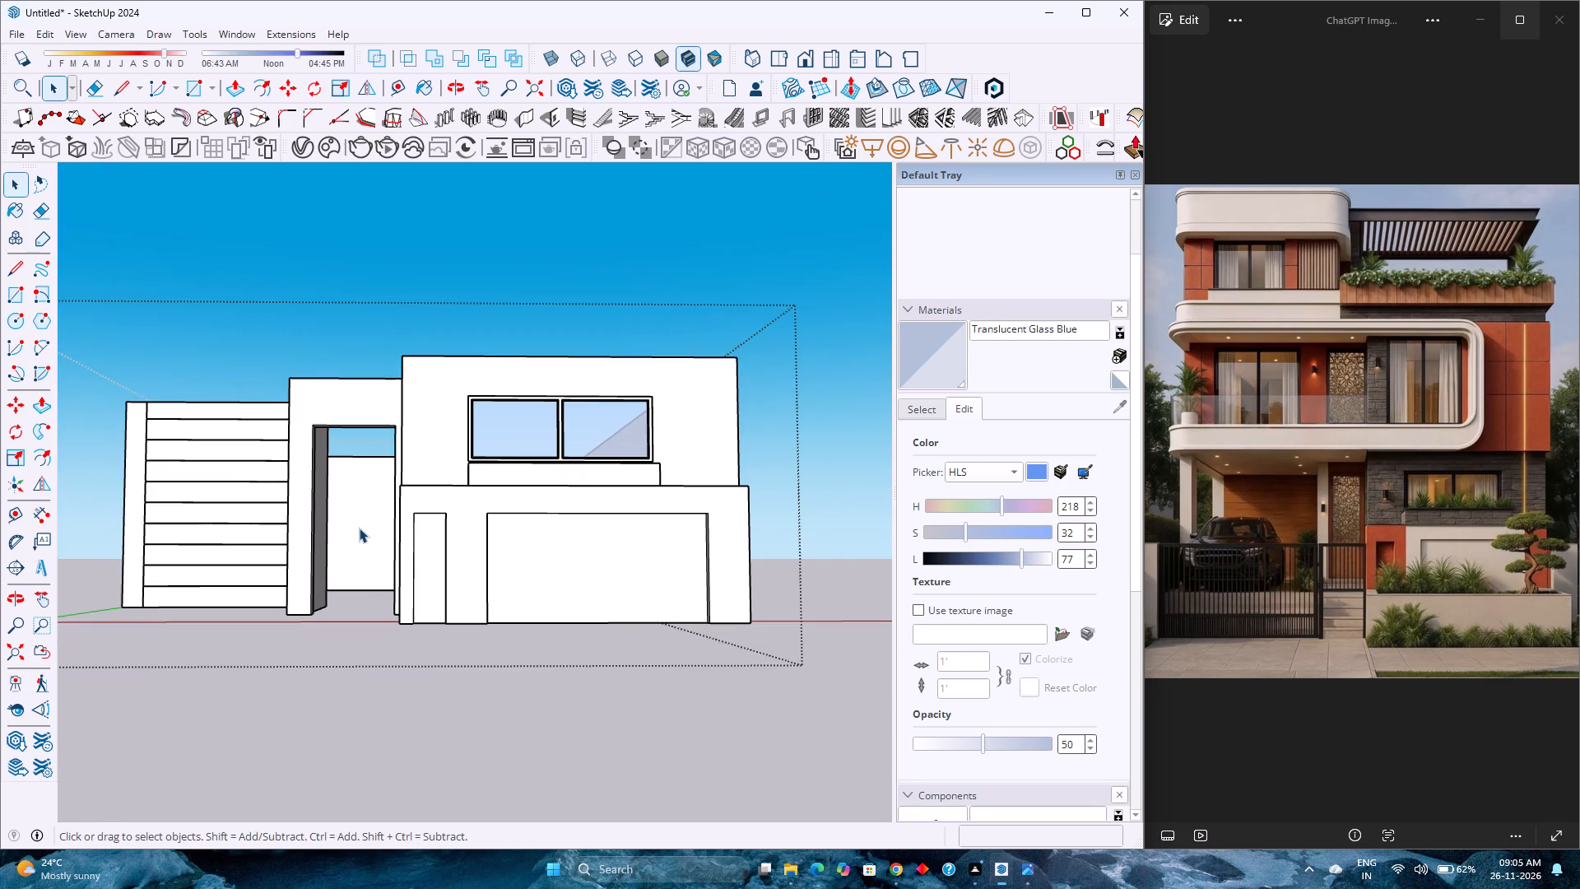
{"action": "scroll", "coordinate": [352, 464], "scroll_direction": "up", "scroll_amount": 2}
{"action": "scroll", "coordinate": [352, 464], "scroll_direction": "down", "scroll_amount": 1}
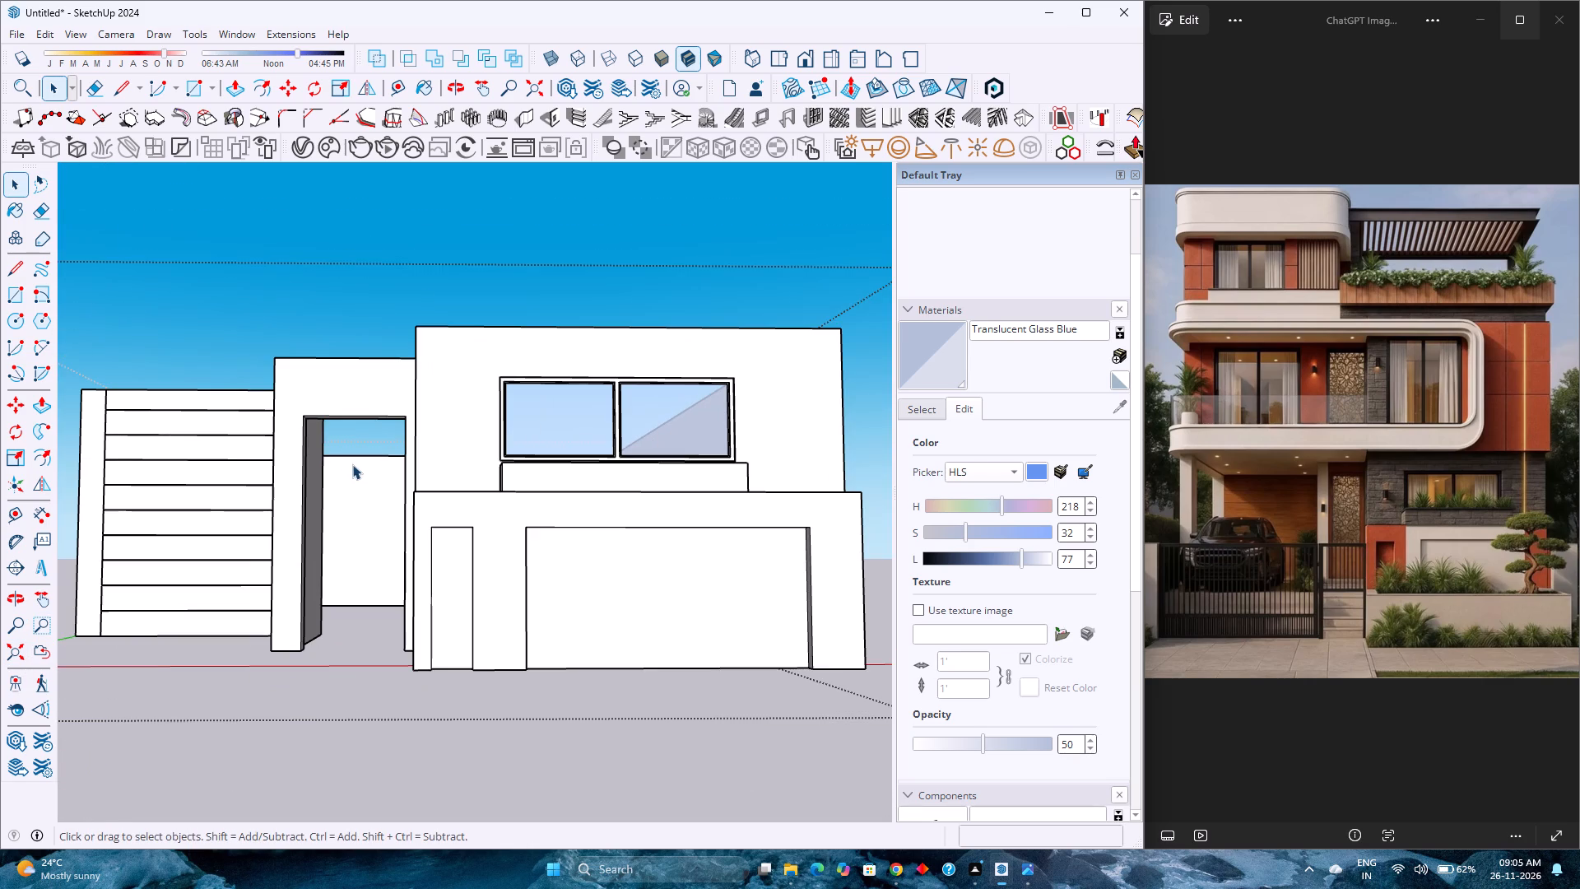
{"action": "middle_click_drag", "start_coordinate": [350, 456], "coordinate": [349, 443]}
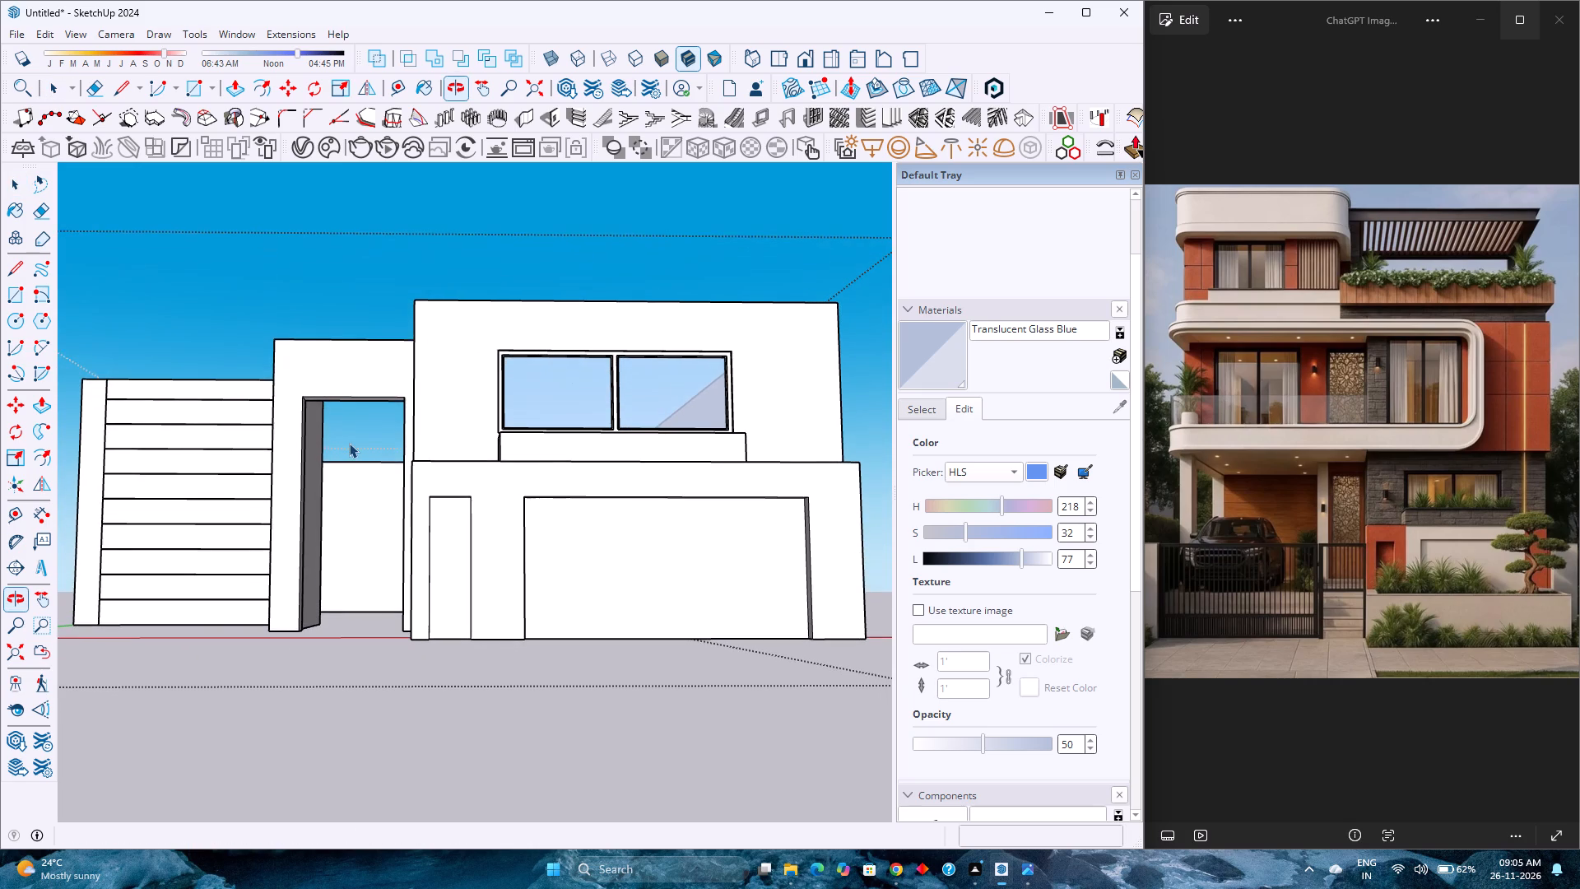
{"action": "middle_click_drag", "start_coordinate": [368, 524], "coordinate": [377, 506]}
{"action": "middle_click", "coordinate": [377, 506]}
{"action": "scroll", "coordinate": [378, 500], "scroll_direction": "up", "scroll_amount": 3}
{"action": "scroll", "coordinate": [378, 500], "scroll_direction": "down", "scroll_amount": 4}
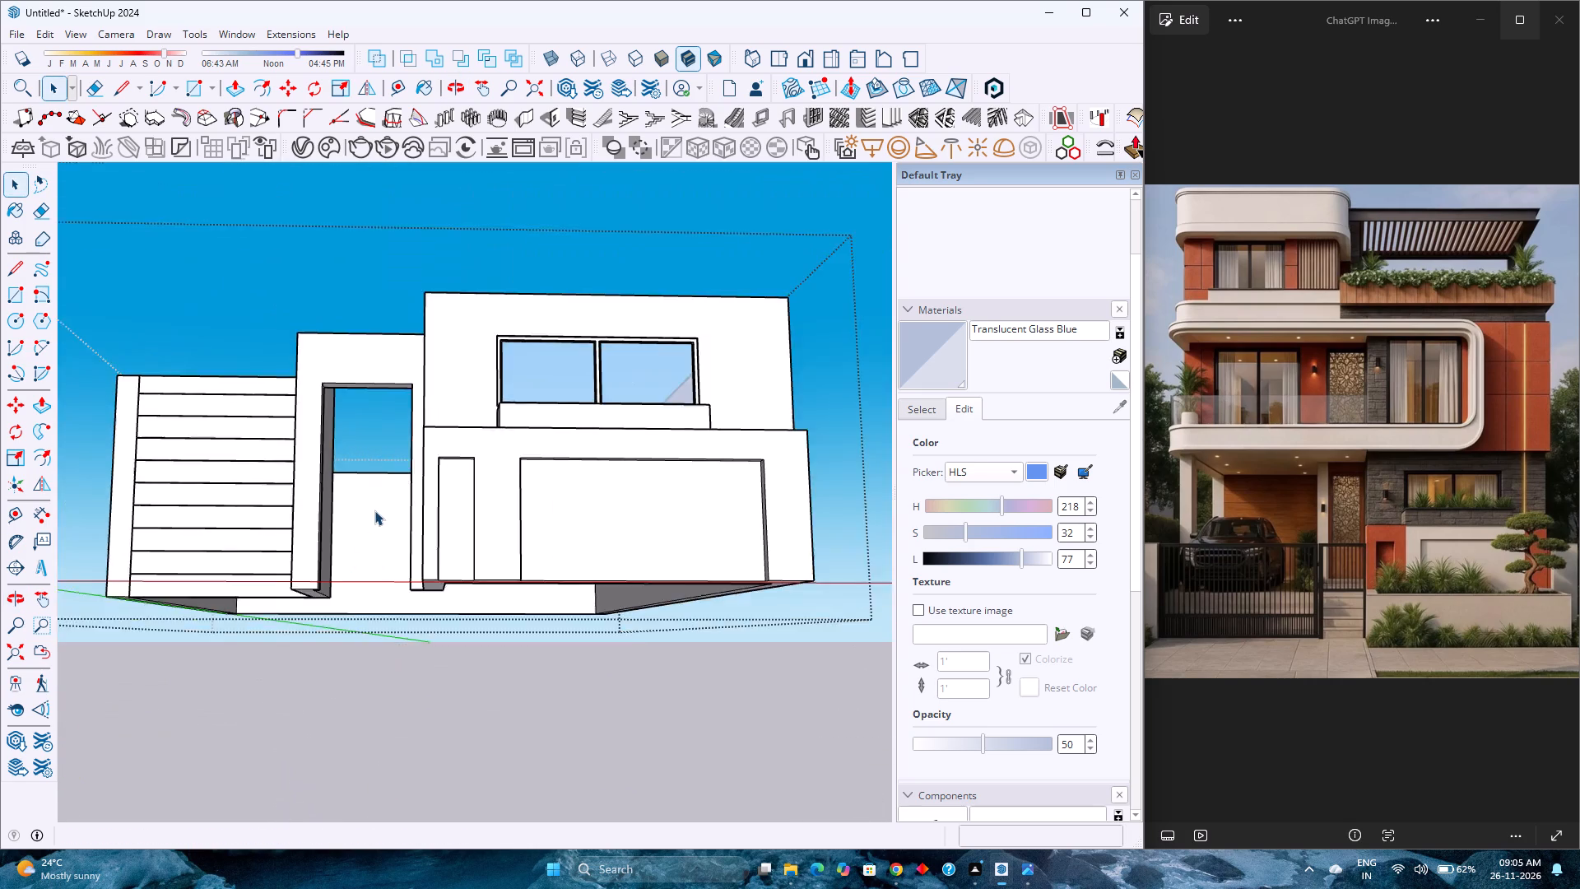
{"action": "middle_click_drag", "start_coordinate": [365, 533], "coordinate": [369, 440]}
{"action": "scroll", "coordinate": [369, 440], "scroll_direction": "up", "scroll_amount": 3}
{"action": "scroll", "coordinate": [369, 440], "scroll_direction": "down", "scroll_amount": 4}
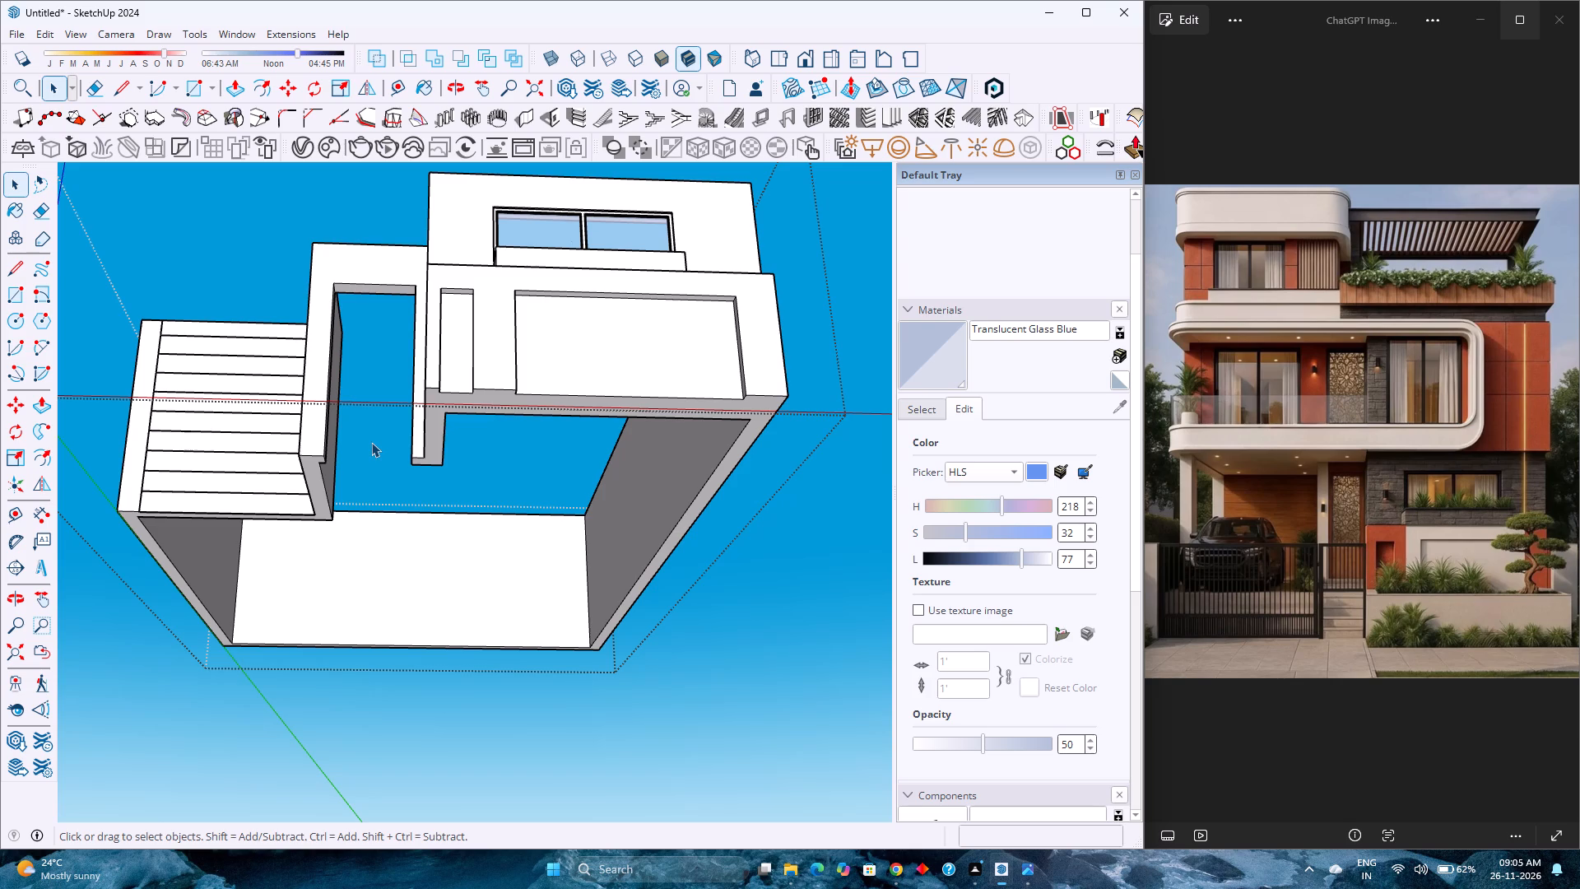
{"action": "scroll", "coordinate": [371, 442], "scroll_direction": "down", "scroll_amount": 2}
{"action": "scroll", "coordinate": [371, 442], "scroll_direction": "up", "scroll_amount": 3}
{"action": "scroll", "coordinate": [371, 442], "scroll_direction": "down", "scroll_amount": 3}
{"action": "scroll", "coordinate": [371, 442], "scroll_direction": "up", "scroll_amount": 3}
{"action": "scroll", "coordinate": [371, 442], "scroll_direction": "down", "scroll_amount": 2}
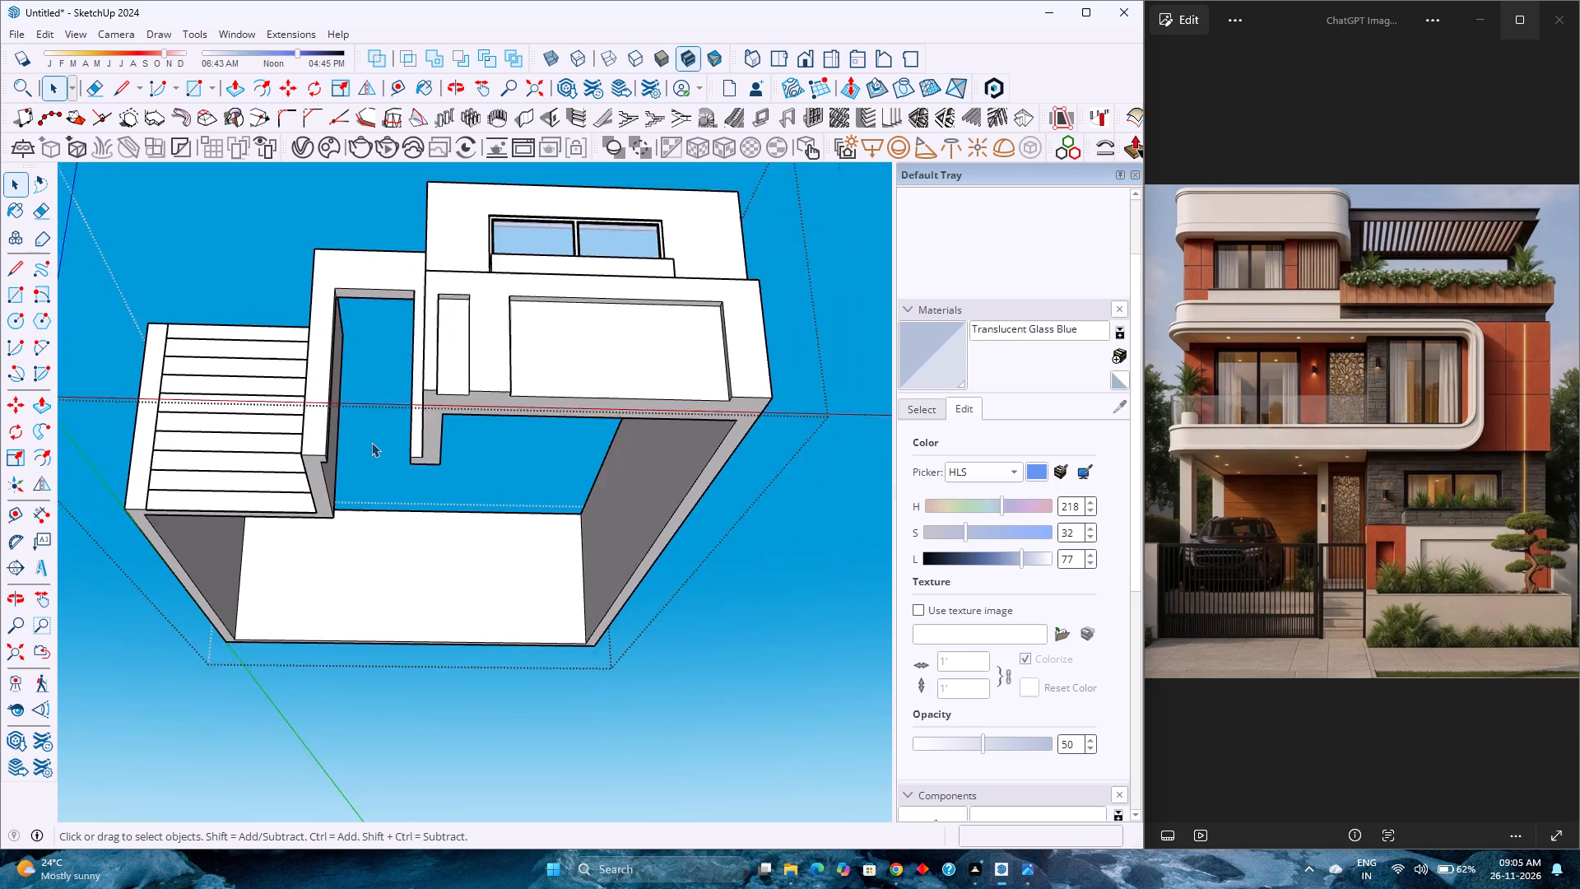
{"action": "scroll", "coordinate": [371, 442], "scroll_direction": "down", "scroll_amount": 1}
{"action": "middle_click_drag", "start_coordinate": [393, 437], "coordinate": [419, 536]}
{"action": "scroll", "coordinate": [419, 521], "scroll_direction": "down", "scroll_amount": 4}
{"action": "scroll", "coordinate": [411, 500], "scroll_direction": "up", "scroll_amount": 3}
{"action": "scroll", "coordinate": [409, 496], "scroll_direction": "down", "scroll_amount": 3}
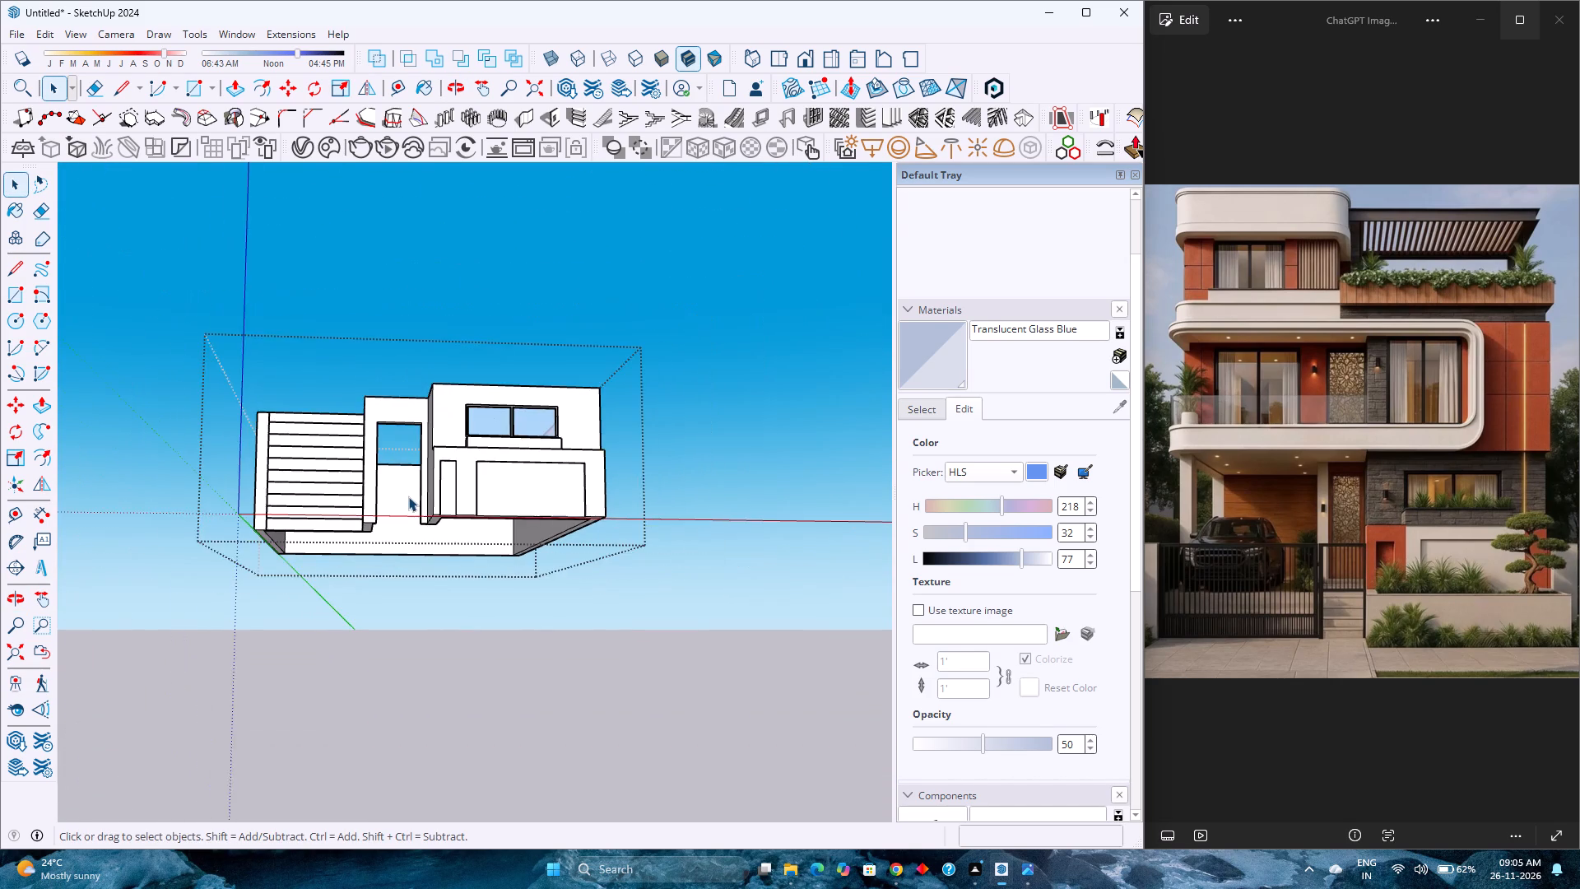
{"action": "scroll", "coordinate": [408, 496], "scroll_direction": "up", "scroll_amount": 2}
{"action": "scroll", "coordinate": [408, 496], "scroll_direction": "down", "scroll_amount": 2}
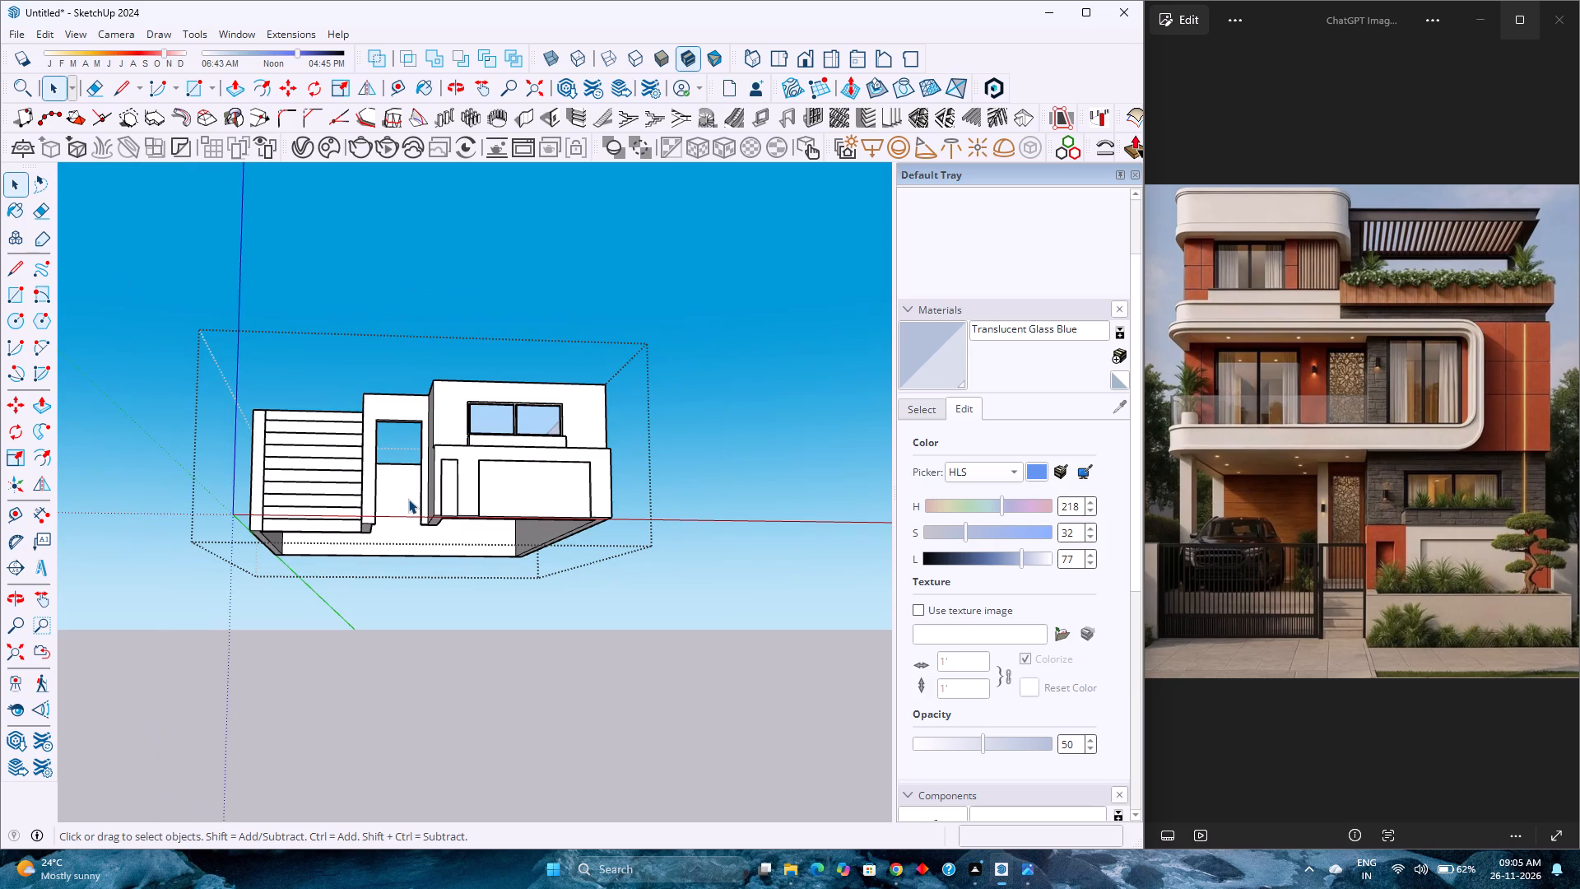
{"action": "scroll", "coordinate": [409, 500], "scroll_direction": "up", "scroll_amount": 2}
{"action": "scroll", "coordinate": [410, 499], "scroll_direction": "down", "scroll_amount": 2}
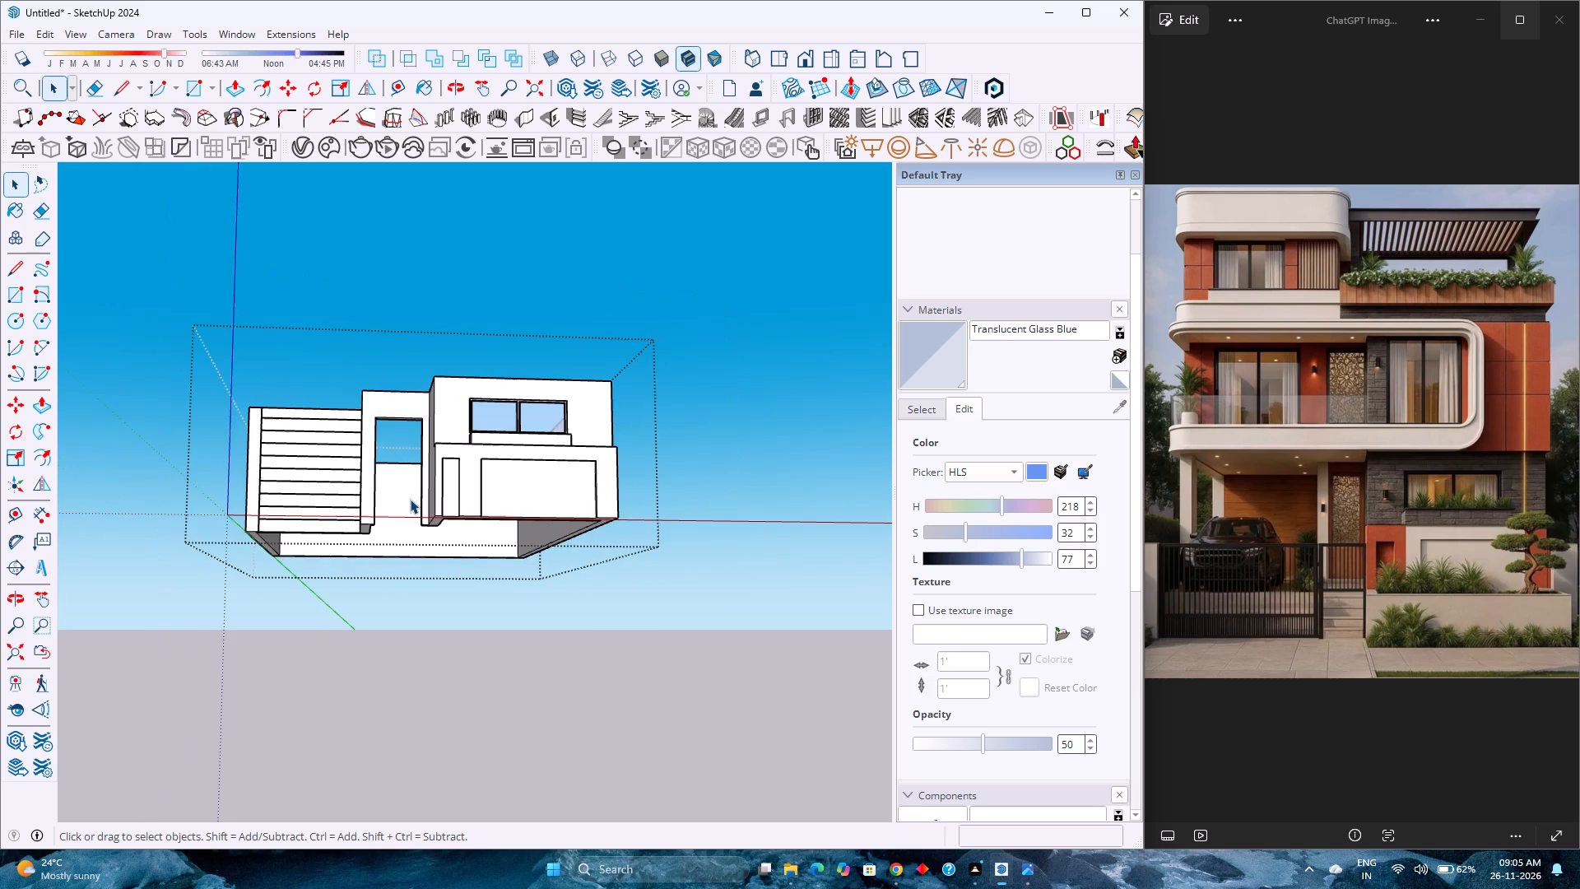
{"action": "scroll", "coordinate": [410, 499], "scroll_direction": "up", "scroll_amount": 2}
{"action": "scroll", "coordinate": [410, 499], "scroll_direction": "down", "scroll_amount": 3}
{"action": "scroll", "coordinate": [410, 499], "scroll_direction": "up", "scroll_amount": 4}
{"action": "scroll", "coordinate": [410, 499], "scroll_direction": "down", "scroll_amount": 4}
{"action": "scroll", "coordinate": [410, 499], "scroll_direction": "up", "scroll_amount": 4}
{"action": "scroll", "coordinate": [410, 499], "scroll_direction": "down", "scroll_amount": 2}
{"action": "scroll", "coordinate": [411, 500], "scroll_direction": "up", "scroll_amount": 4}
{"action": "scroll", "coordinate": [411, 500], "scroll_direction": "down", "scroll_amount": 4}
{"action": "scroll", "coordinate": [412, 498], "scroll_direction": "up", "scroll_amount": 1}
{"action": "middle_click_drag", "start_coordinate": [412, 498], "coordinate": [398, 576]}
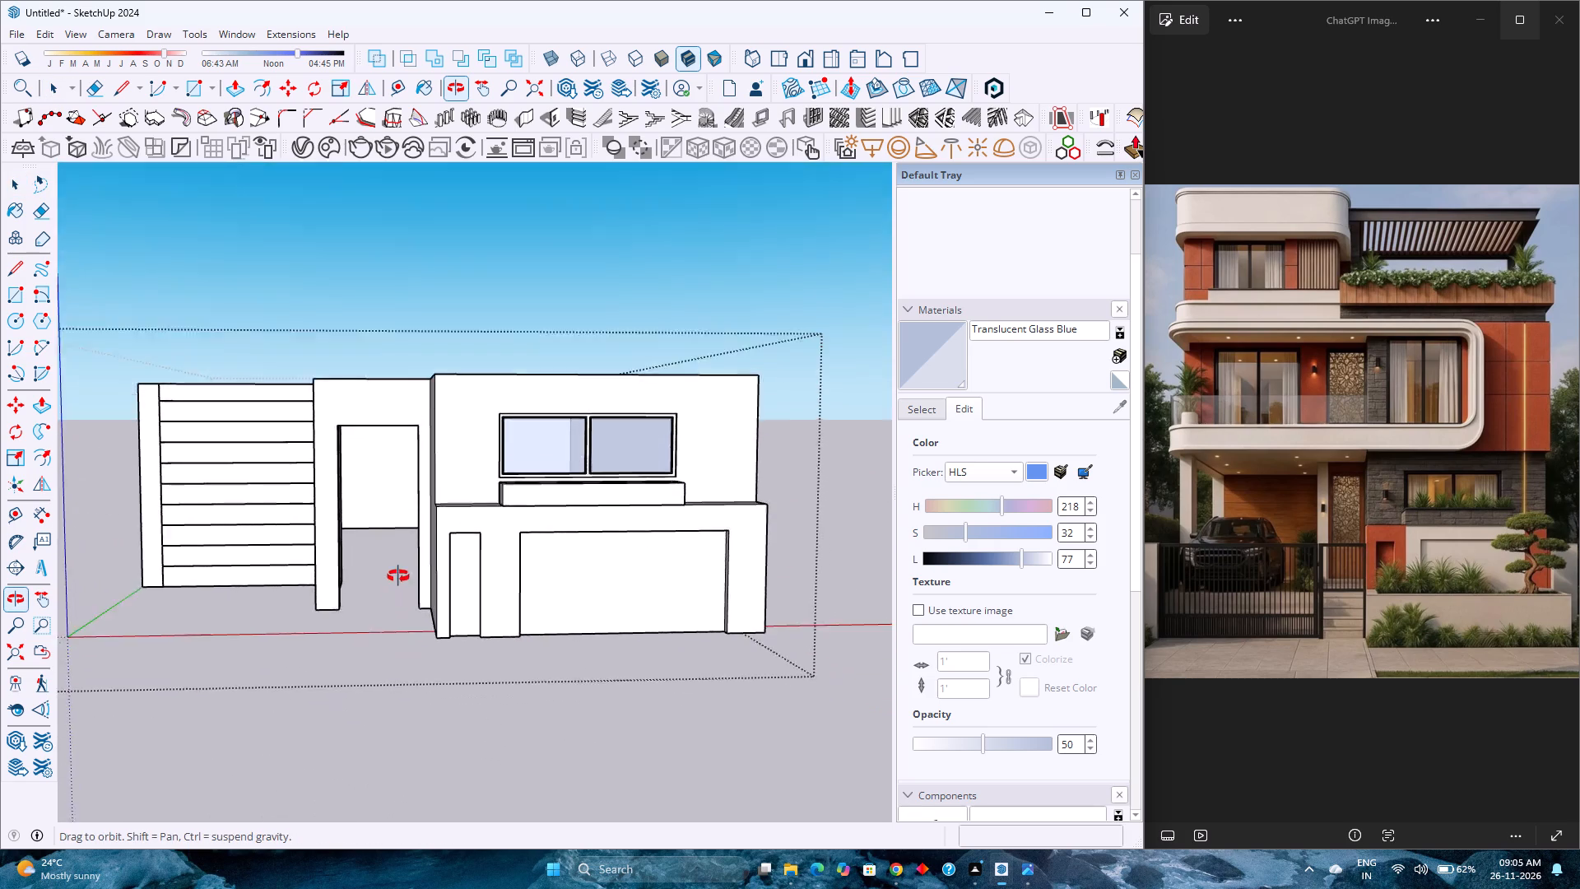
Examine the ground floor from below, including the open underside, wall bases and doorway reveals.
{"action": "middle_click_drag", "start_coordinate": [398, 576], "coordinate": [410, 517]}
{"action": "scroll", "coordinate": [410, 517], "scroll_direction": "up", "scroll_amount": 2}
{"action": "middle_click_drag", "start_coordinate": [394, 640], "coordinate": [392, 550]}
{"action": "scroll", "coordinate": [392, 550], "scroll_direction": "down", "scroll_amount": 2}
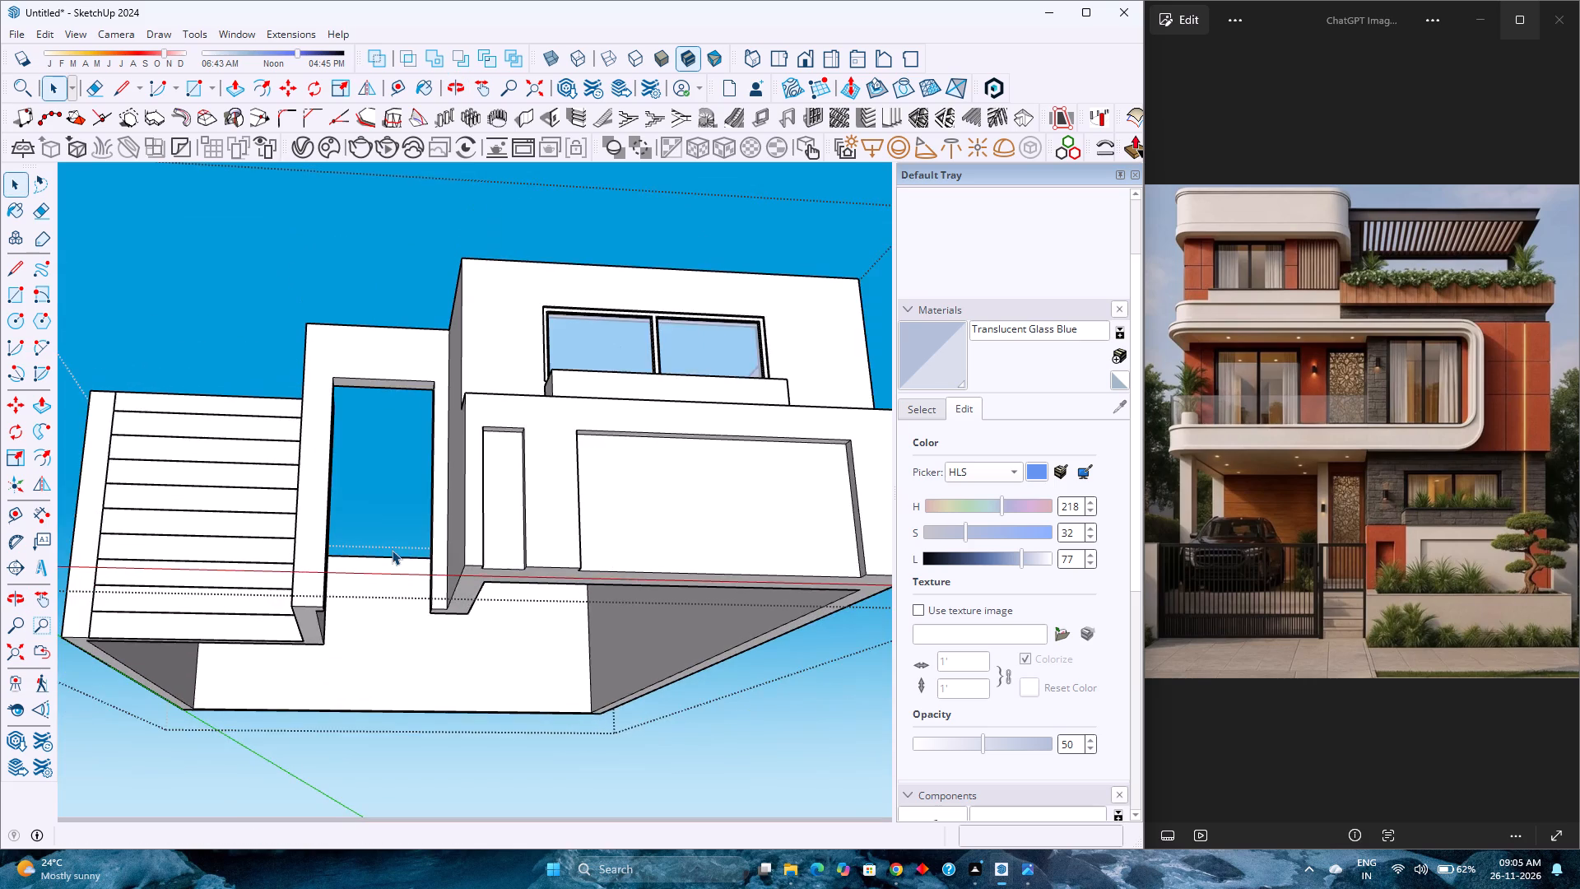
{"action": "scroll", "coordinate": [392, 550], "scroll_direction": "down", "scroll_amount": 7}
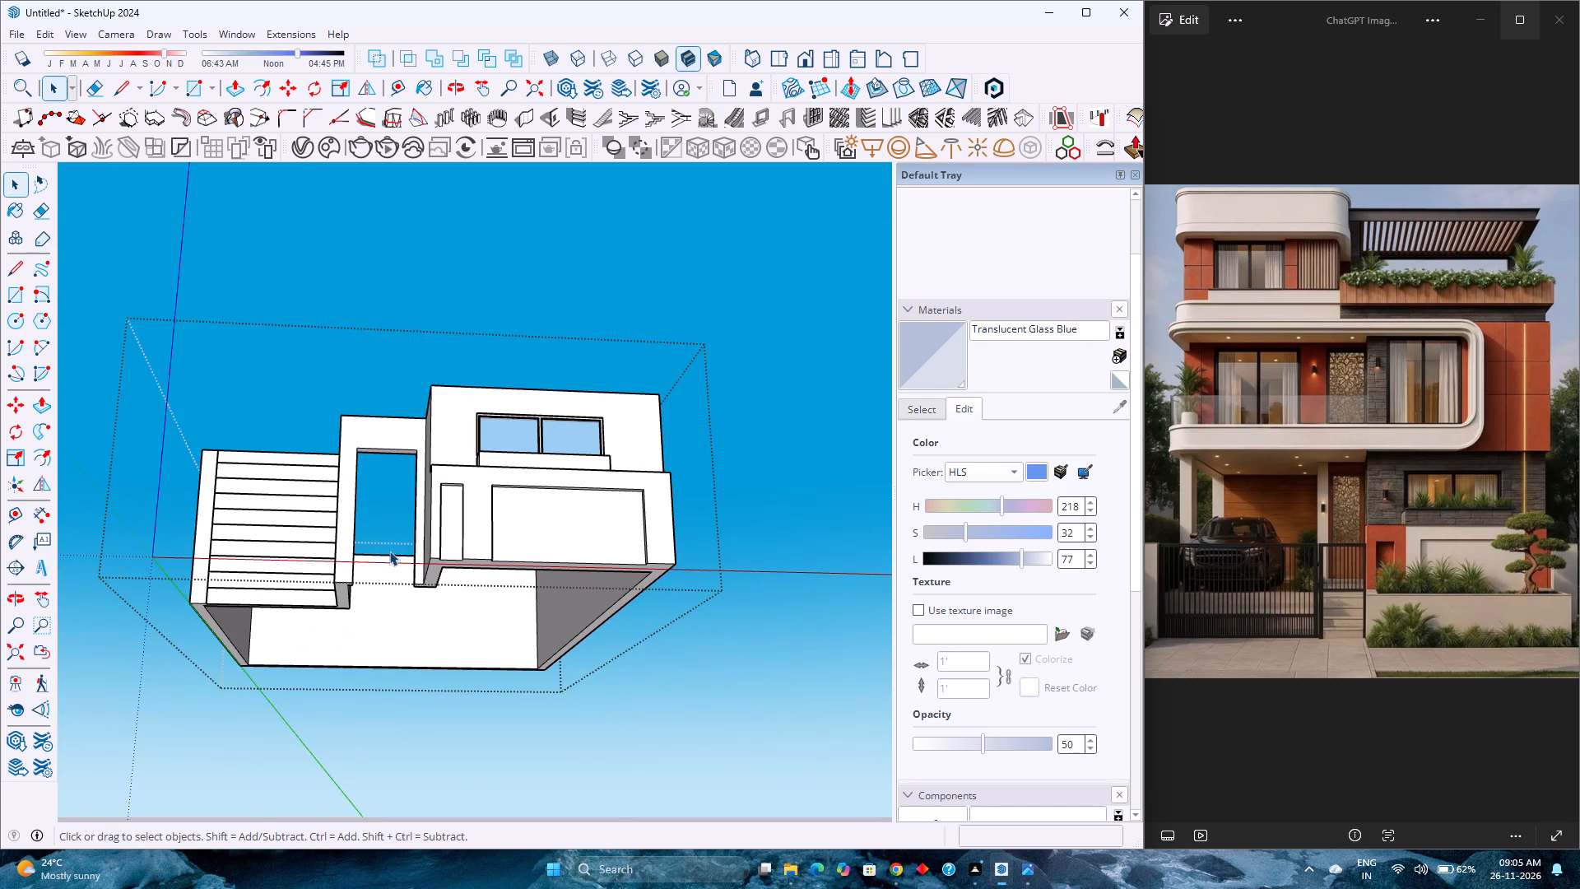
{"action": "scroll", "coordinate": [349, 556], "scroll_direction": "up", "scroll_amount": 3}
{"action": "scroll", "coordinate": [349, 556], "scroll_direction": "down", "scroll_amount": 2}
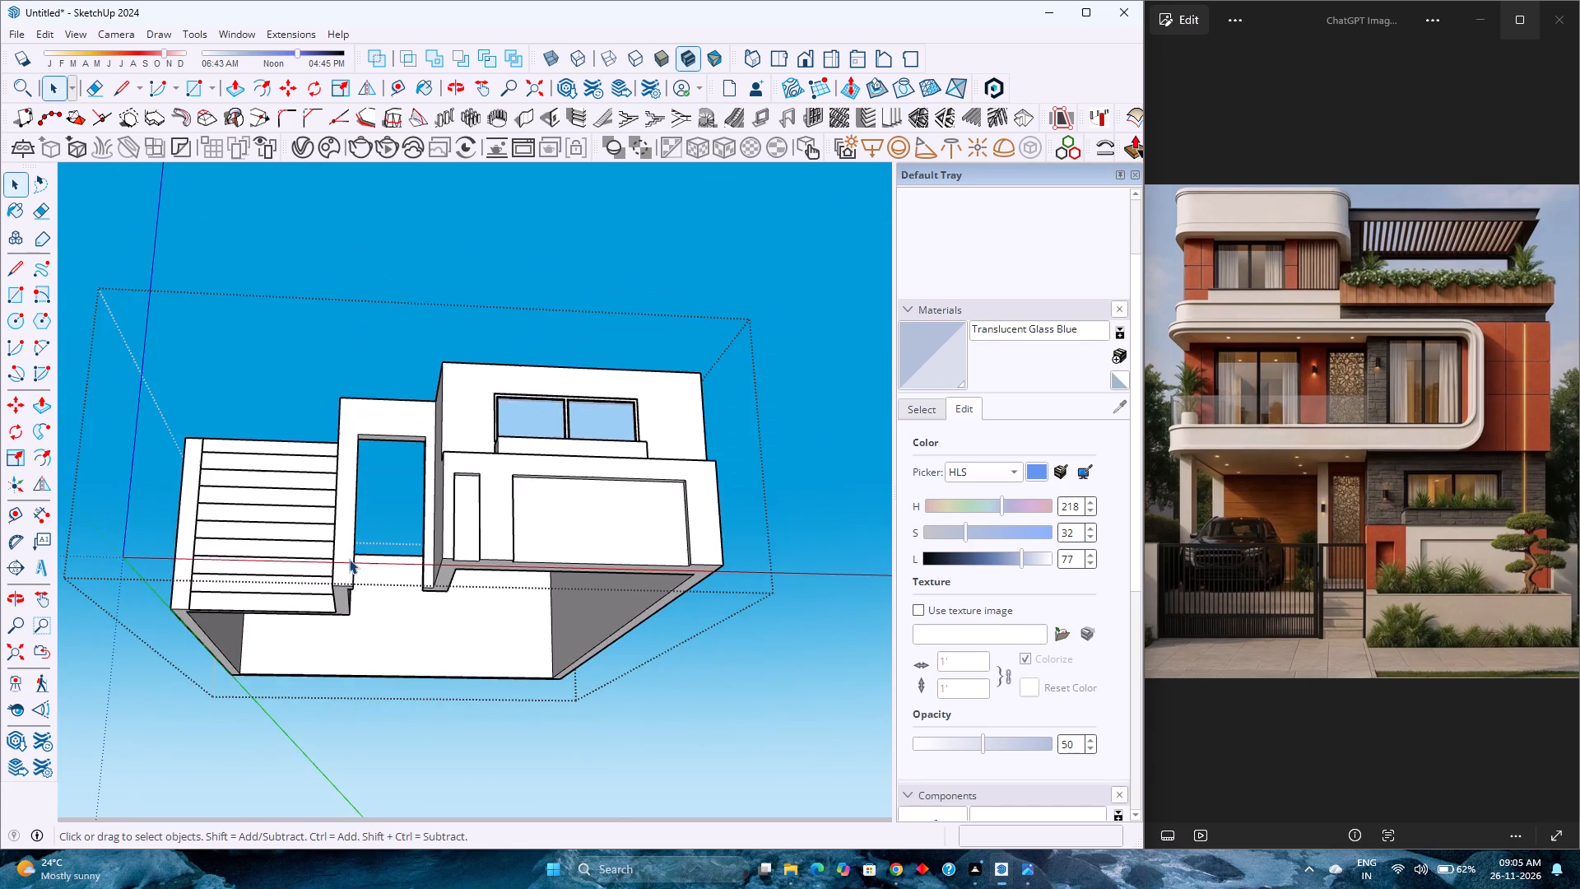
{"action": "scroll", "coordinate": [349, 560], "scroll_direction": "up", "scroll_amount": 2}
{"action": "scroll", "coordinate": [355, 552], "scroll_direction": "down", "scroll_amount": 4}
{"action": "scroll", "coordinate": [340, 566], "scroll_direction": "up", "scroll_amount": 7}
{"action": "scroll", "coordinate": [340, 566], "scroll_direction": "down", "scroll_amount": 2}
{"action": "scroll", "coordinate": [318, 592], "scroll_direction": "up", "scroll_amount": 6}
{"action": "scroll", "coordinate": [318, 592], "scroll_direction": "down", "scroll_amount": 2}
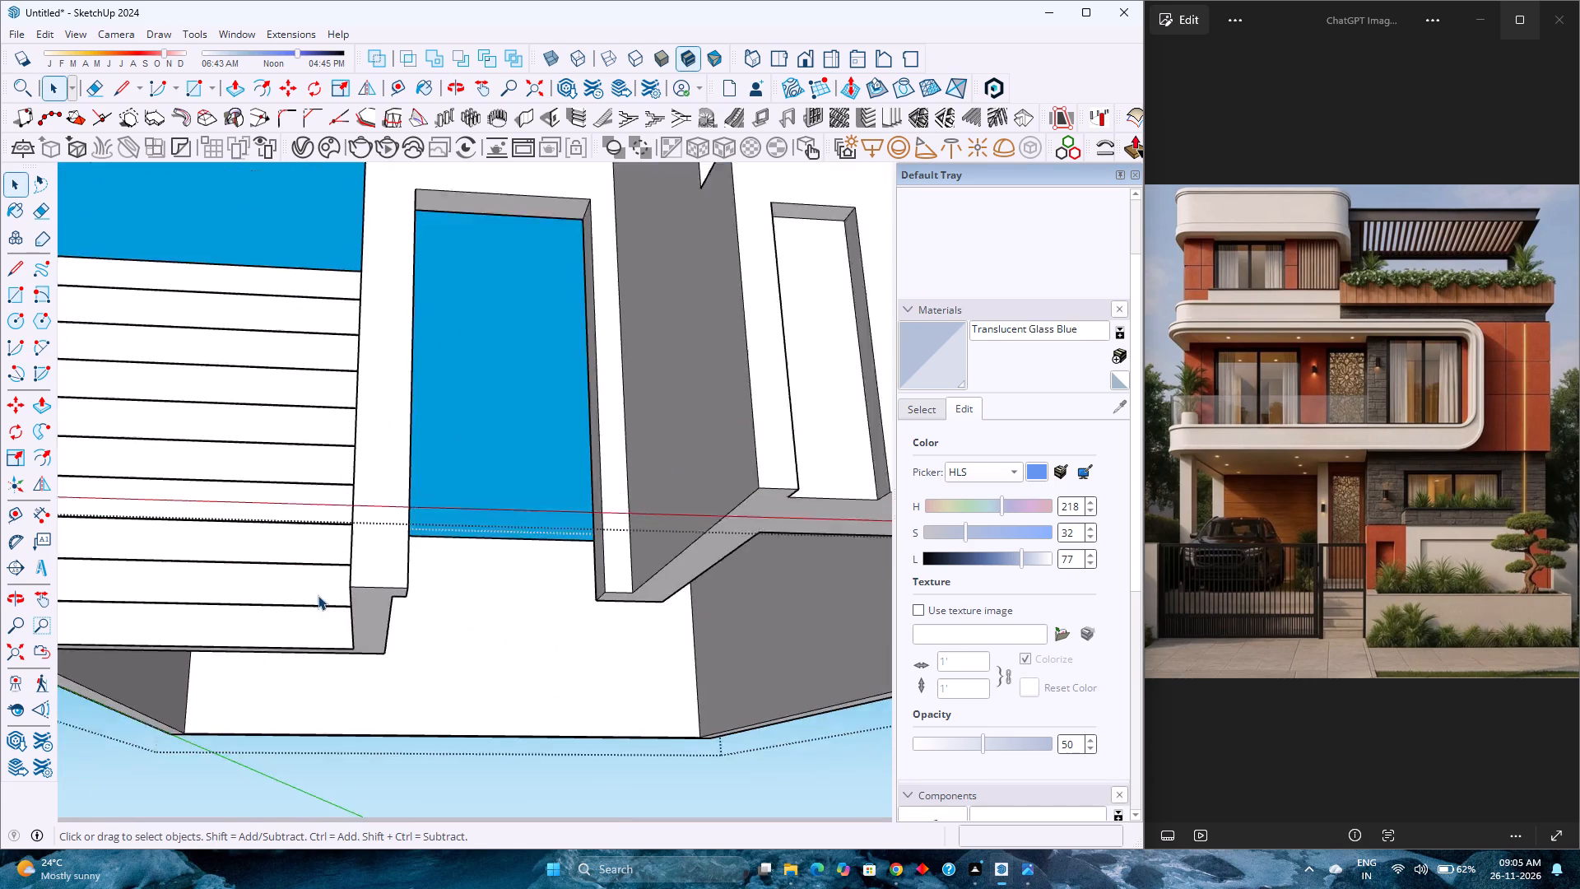
{"action": "scroll", "coordinate": [318, 595], "scroll_direction": "down", "scroll_amount": 2}
{"action": "scroll", "coordinate": [319, 596], "scroll_direction": "up", "scroll_amount": 5}
{"action": "scroll", "coordinate": [319, 596], "scroll_direction": "down", "scroll_amount": 5}
{"action": "scroll", "coordinate": [319, 596], "scroll_direction": "up", "scroll_amount": 5}
{"action": "scroll", "coordinate": [320, 596], "scroll_direction": "down", "scroll_amount": 5}
{"action": "middle_click_drag", "start_coordinate": [505, 578], "coordinate": [484, 514]}
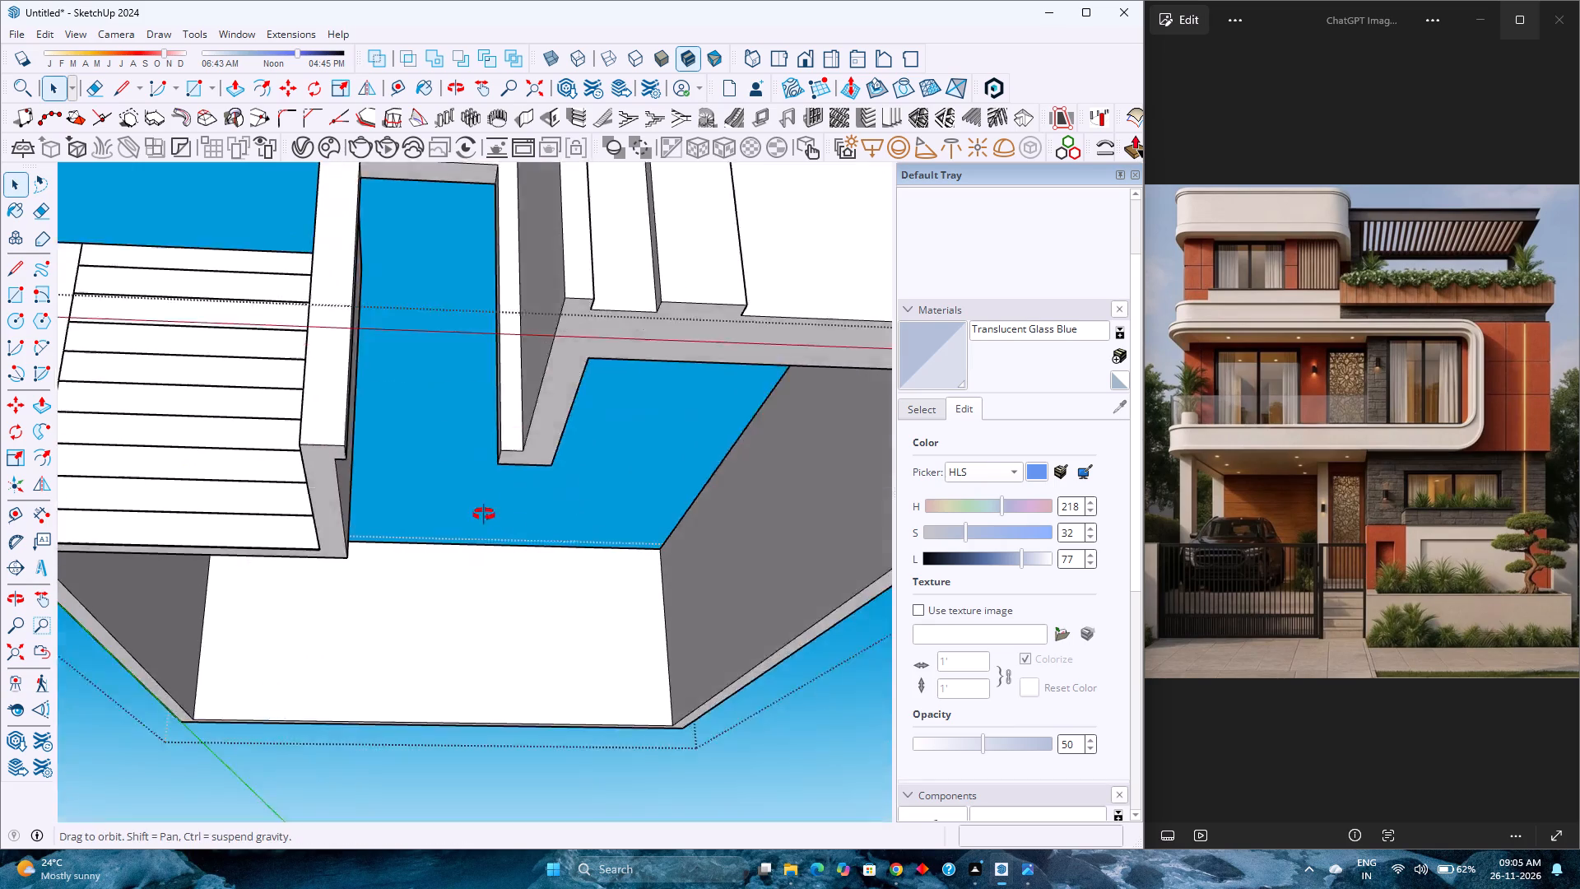
{"action": "middle_click_drag", "start_coordinate": [484, 514], "coordinate": [467, 476]}
{"action": "scroll", "coordinate": [467, 476], "scroll_direction": "down", "scroll_amount": 8}
{"action": "scroll", "coordinate": [451, 486], "scroll_direction": "up", "scroll_amount": 1}
{"action": "middle_click_drag", "start_coordinate": [451, 486], "coordinate": [479, 592]}
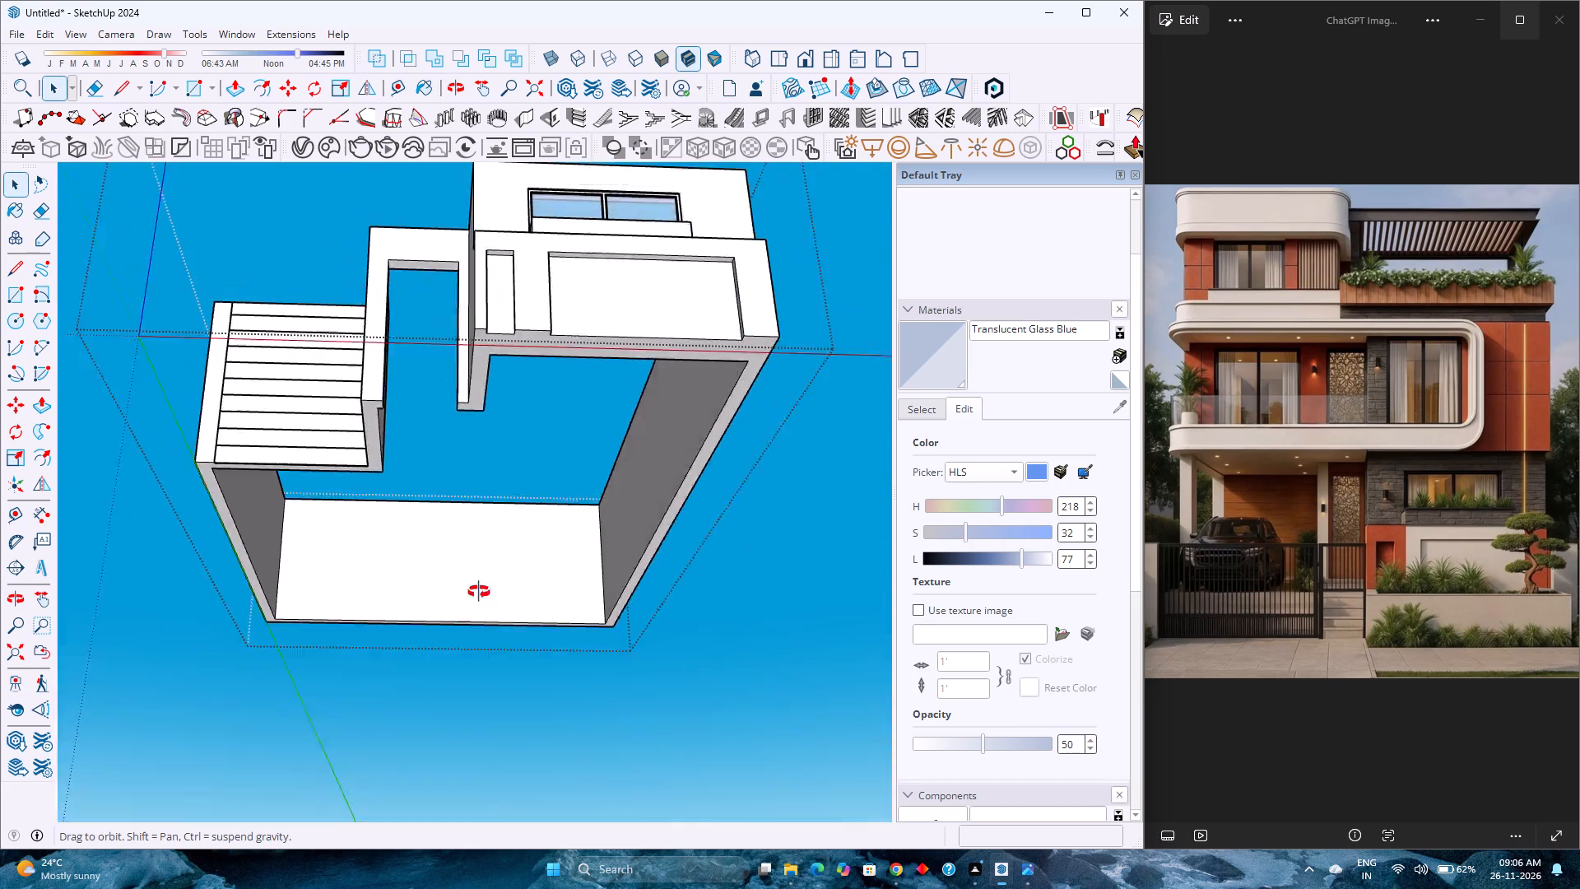
Examine the ground floor from the front and from above, including the room interior and the stepped wall tops around the doorway.
{"action": "middle_click_drag", "start_coordinate": [479, 592], "coordinate": [505, 774]}
{"action": "middle_click", "coordinate": [505, 774]}
{"action": "middle_click_drag", "start_coordinate": [640, 682], "coordinate": [467, 687]}
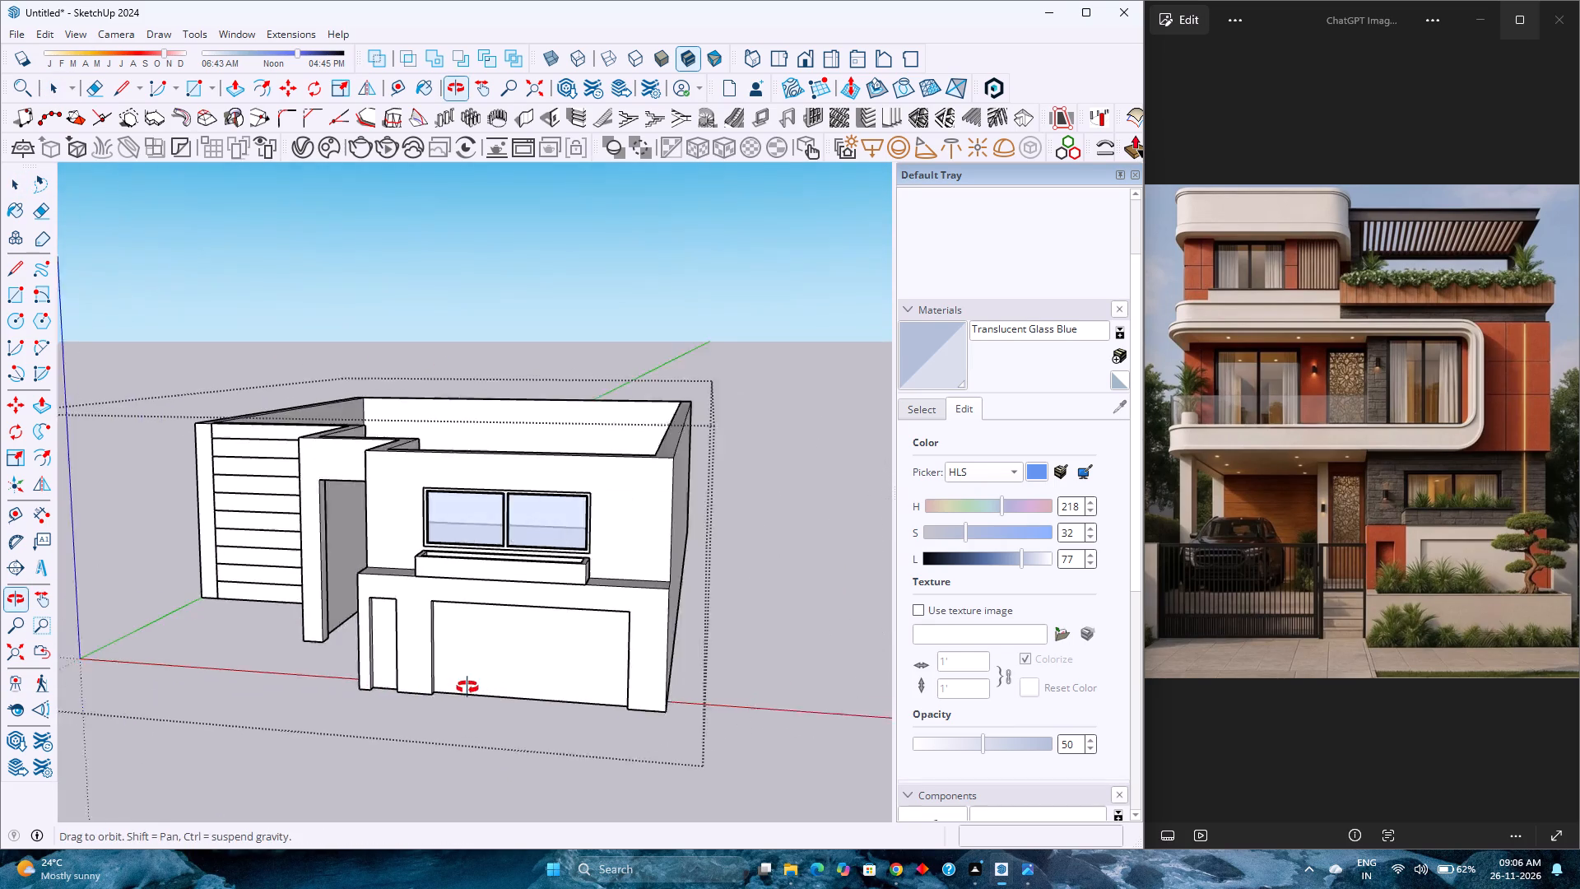
{"action": "middle_click_drag", "start_coordinate": [467, 687], "coordinate": [457, 692]}
{"action": "middle_click_drag", "start_coordinate": [457, 693], "coordinate": [474, 700]}
{"action": "middle_click_drag", "start_coordinate": [500, 706], "coordinate": [578, 711]}
{"action": "middle_click", "coordinate": [579, 711]}
{"action": "scroll", "coordinate": [498, 645], "scroll_direction": "up", "scroll_amount": 5}
{"action": "scroll", "coordinate": [495, 642], "scroll_direction": "down", "scroll_amount": 6}
{"action": "middle_click_drag", "start_coordinate": [463, 500], "coordinate": [504, 743]}
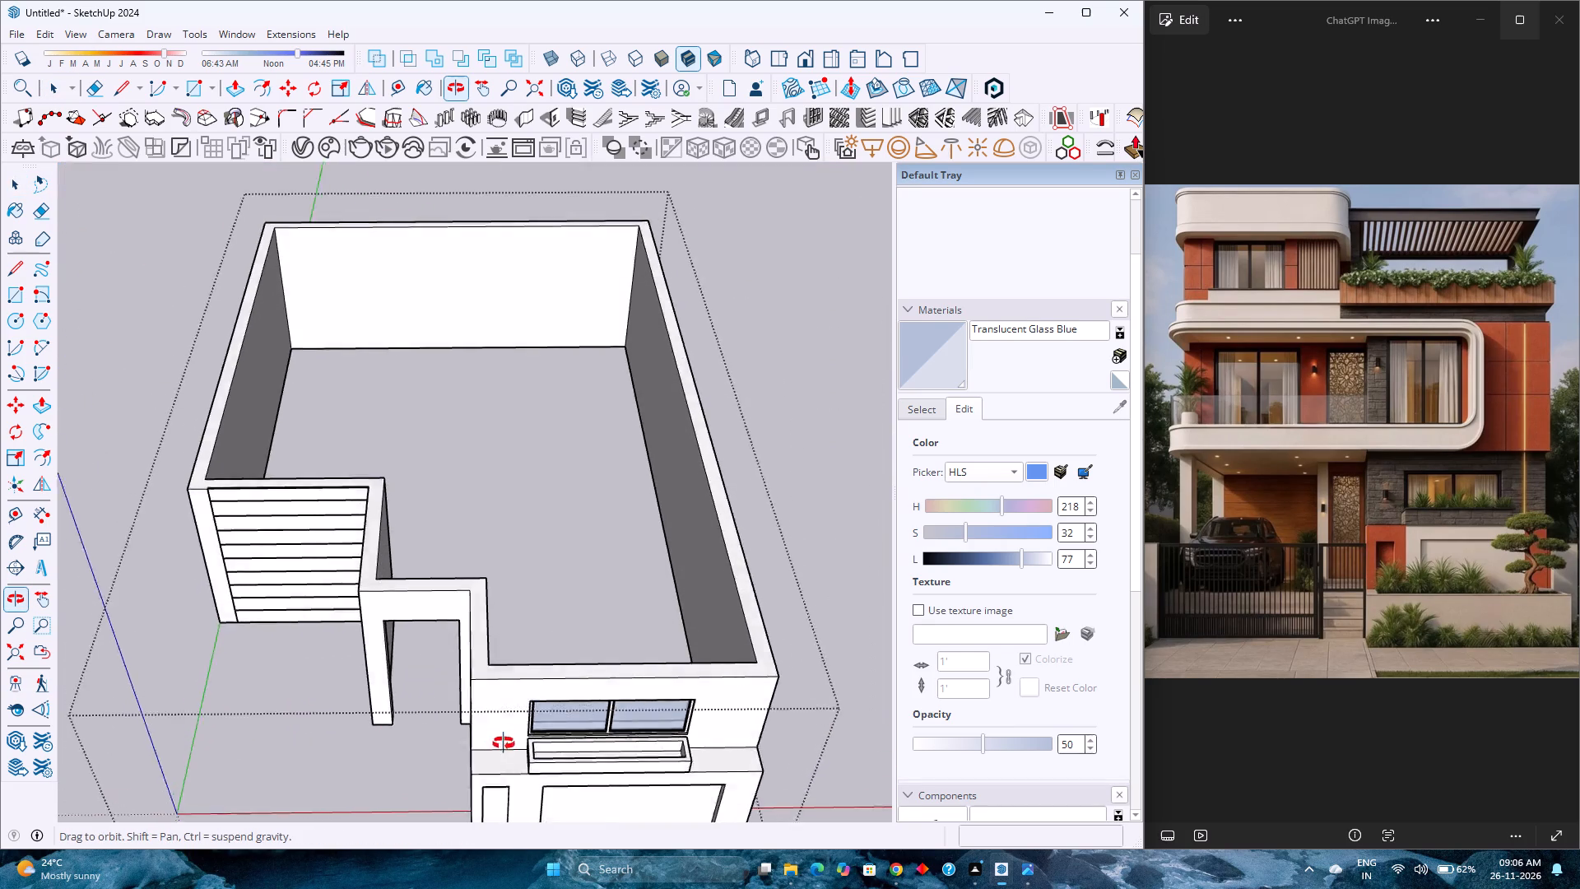
{"action": "middle_click_drag", "start_coordinate": [504, 743], "coordinate": [751, 746]}
{"action": "middle_click", "coordinate": [751, 746]}
{"action": "scroll", "coordinate": [565, 617], "scroll_direction": "up", "scroll_amount": 10}
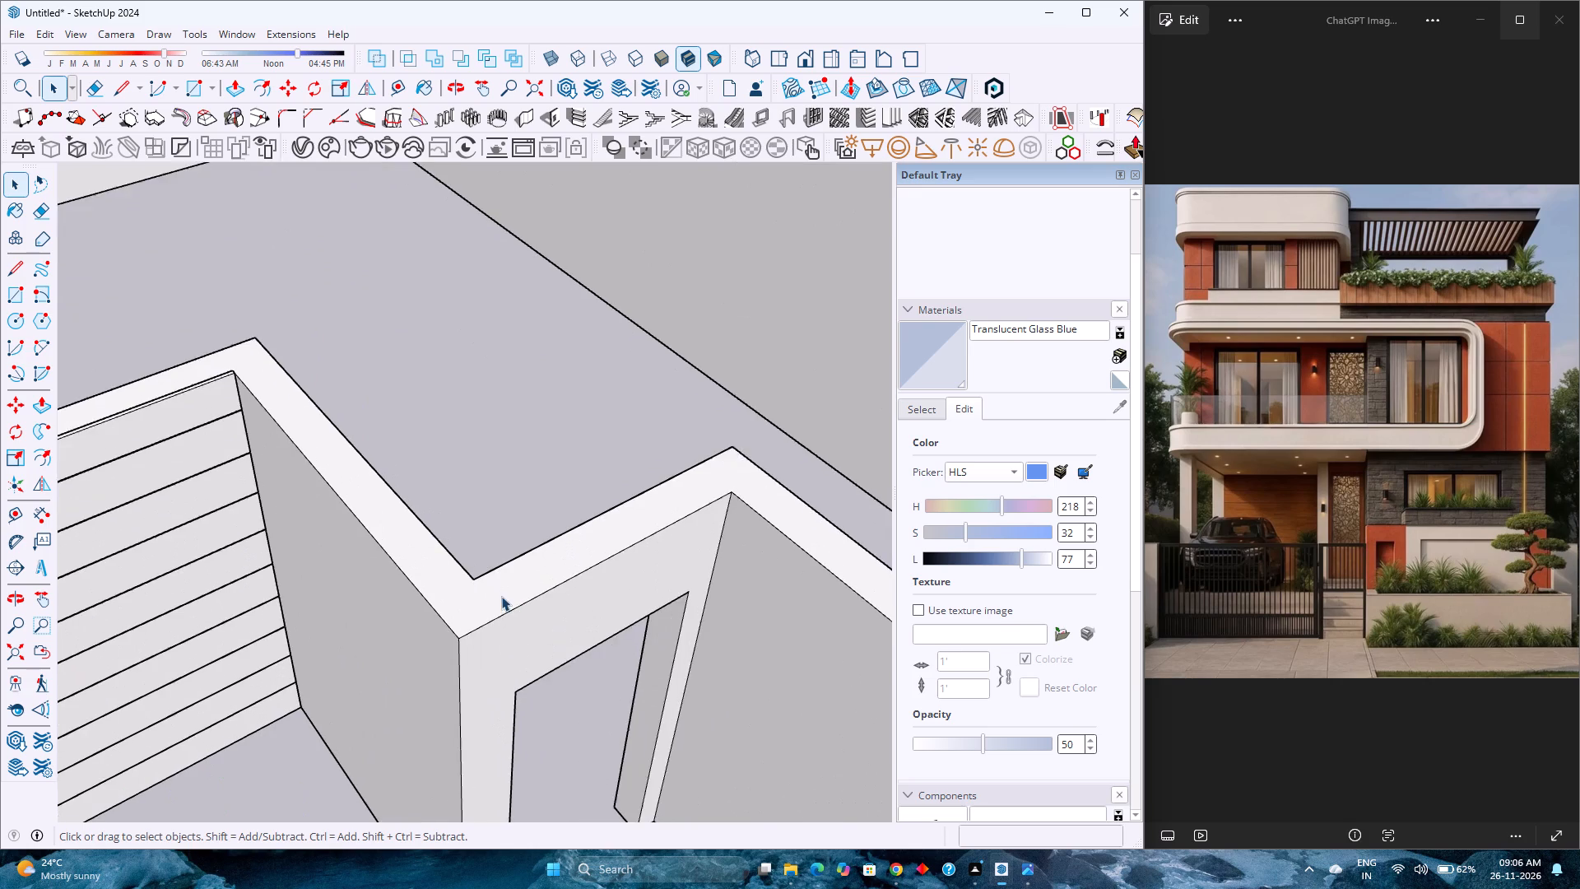
{"action": "scroll", "coordinate": [501, 596], "scroll_direction": "up", "scroll_amount": 1}
{"action": "scroll", "coordinate": [501, 596], "scroll_direction": "down", "scroll_amount": 14}
Examine the ground floor from raised oblique side angles, including the grooved panel wall, doorway recess and projecting window block.
{"action": "middle_click_drag", "start_coordinate": [295, 713], "coordinate": [288, 598]}
{"action": "middle_click", "coordinate": [288, 598]}
{"action": "middle_click_drag", "start_coordinate": [323, 574], "coordinate": [512, 533]}
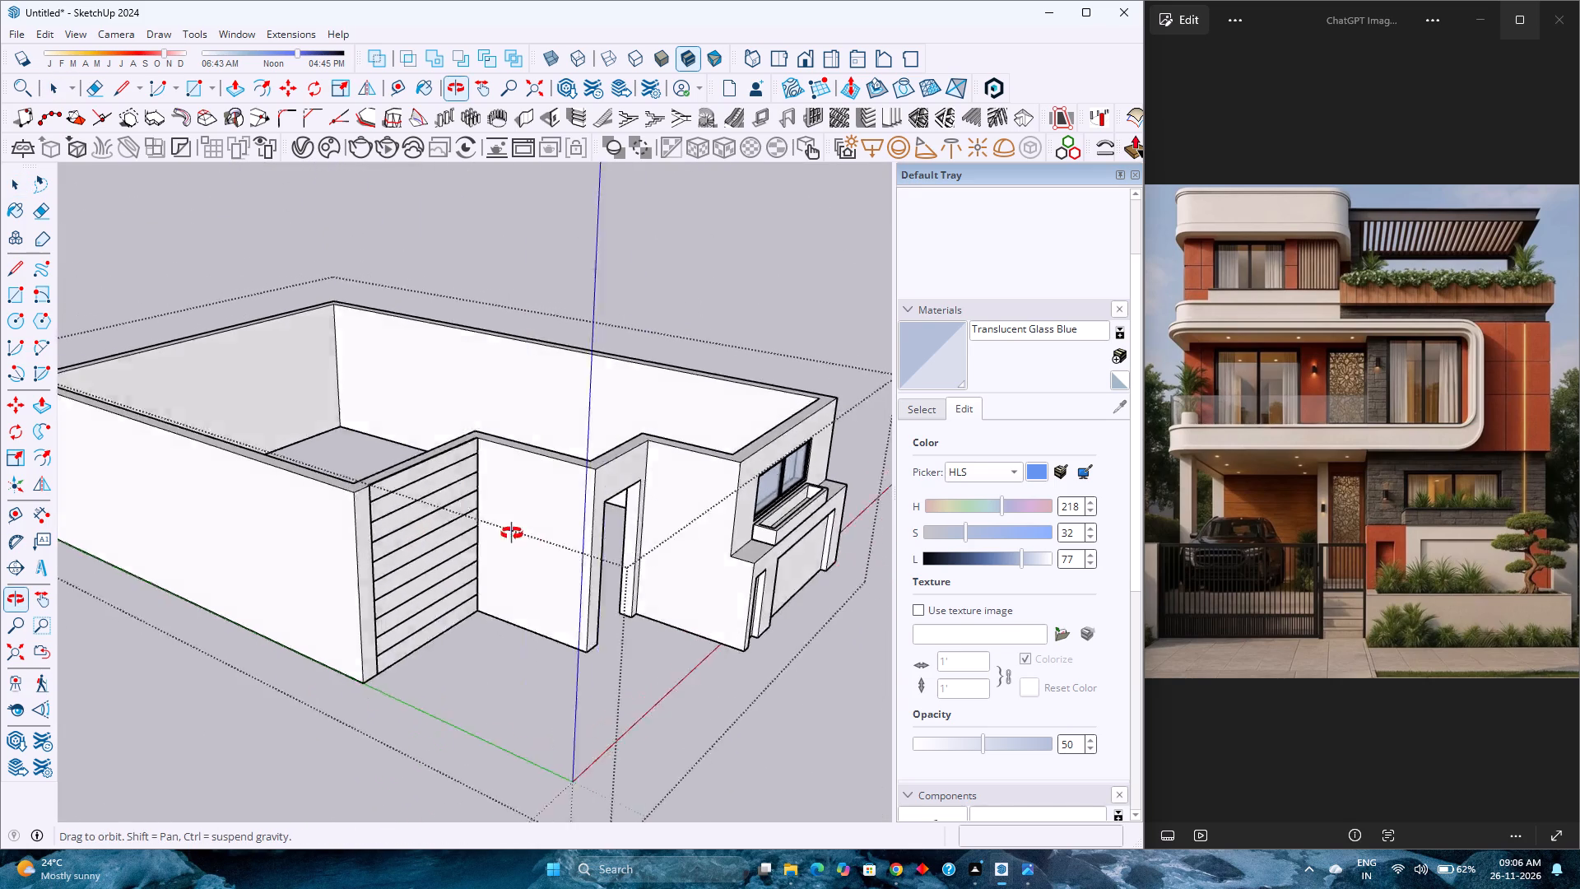
{"action": "middle_click_drag", "start_coordinate": [512, 533], "coordinate": [569, 532]}
{"action": "scroll", "coordinate": [567, 532], "scroll_direction": "up", "scroll_amount": 2}
{"action": "middle_click", "coordinate": [570, 532]}
{"action": "scroll", "coordinate": [570, 532], "scroll_direction": "down", "scroll_amount": 4}
{"action": "scroll", "coordinate": [570, 532], "scroll_direction": "up", "scroll_amount": 4}
{"action": "scroll", "coordinate": [570, 532], "scroll_direction": "down", "scroll_amount": 4}
{"action": "middle_click_drag", "start_coordinate": [604, 584], "coordinate": [473, 592]}
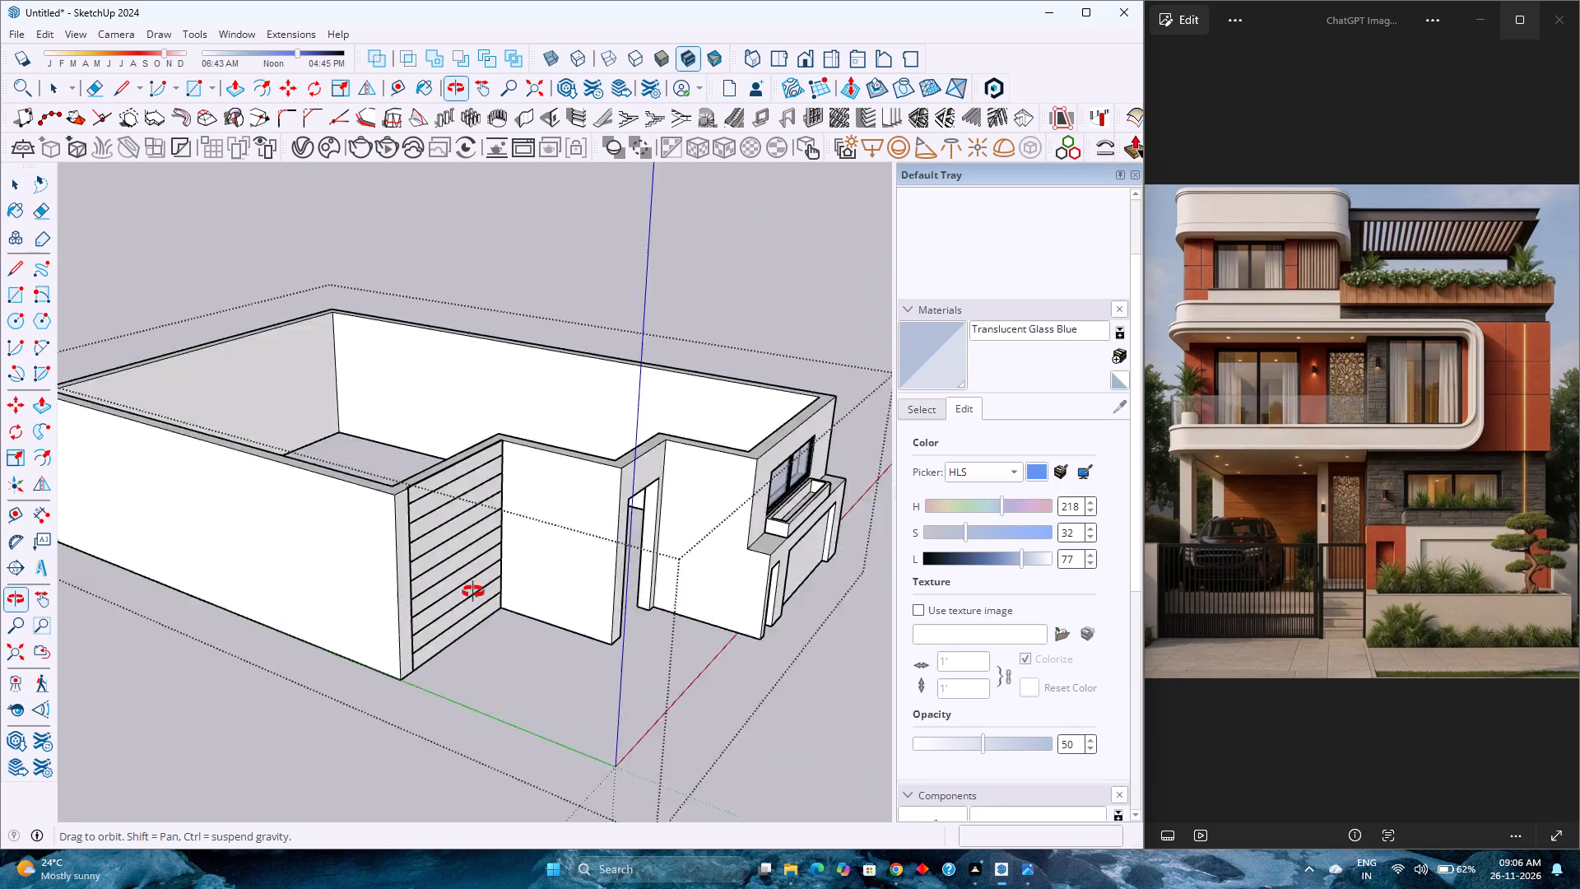
{"action": "middle_click_drag", "start_coordinate": [473, 592], "coordinate": [497, 631]}
{"action": "middle_click_drag", "start_coordinate": [489, 631], "coordinate": [250, 628]}
{"action": "middle_click", "coordinate": [216, 625]}
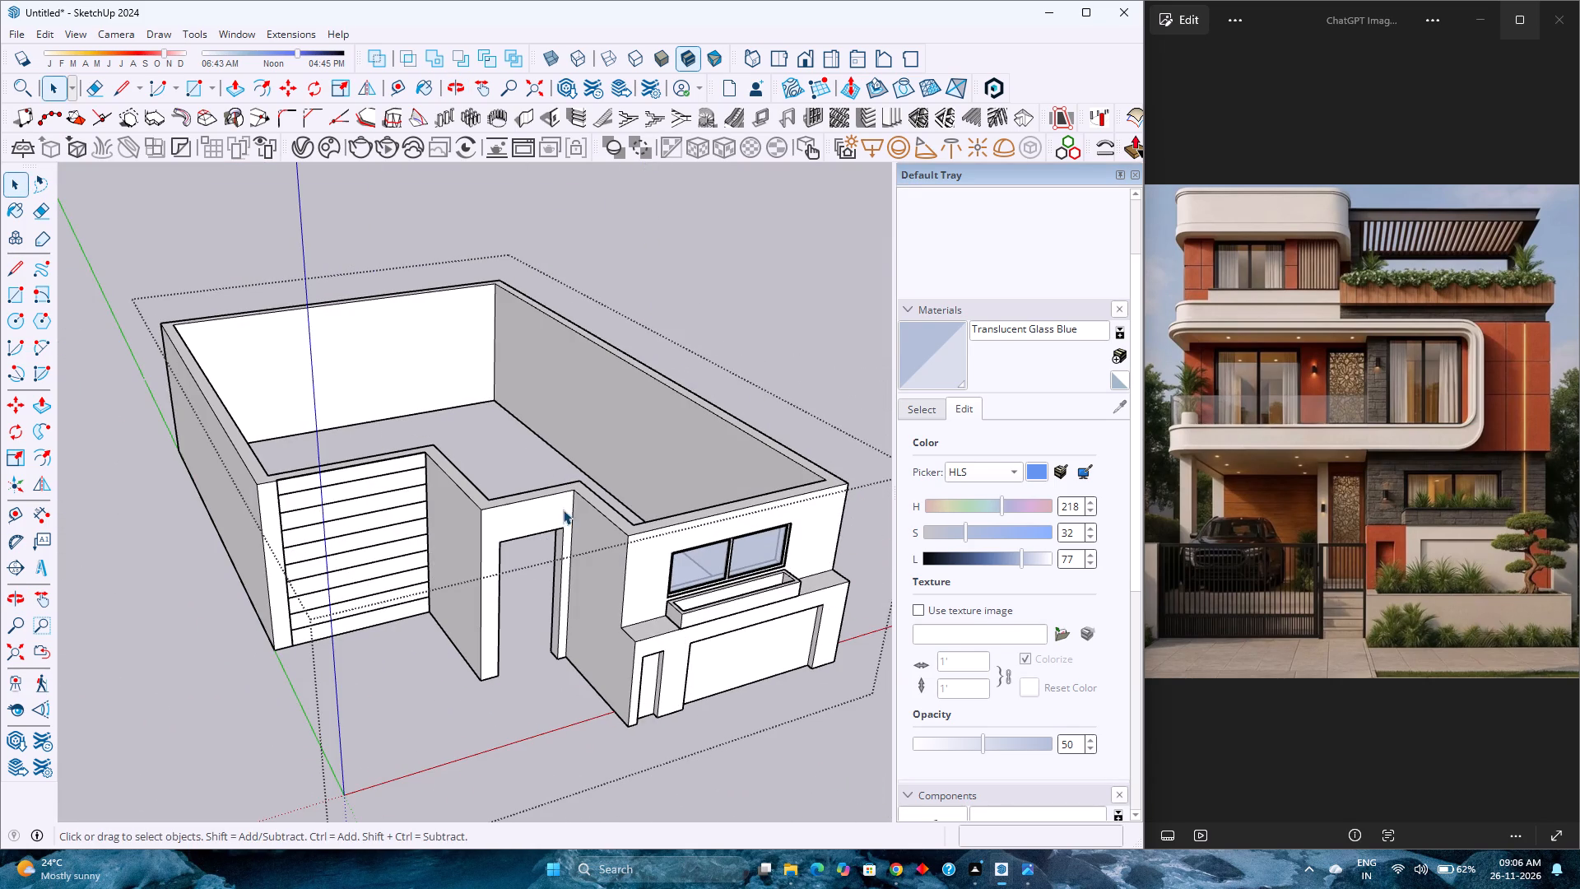
Switch to the standard front view, fit the whole model, and examine the ground-floor front elevation.
{"action": "left_click", "coordinate": [804, 64]}
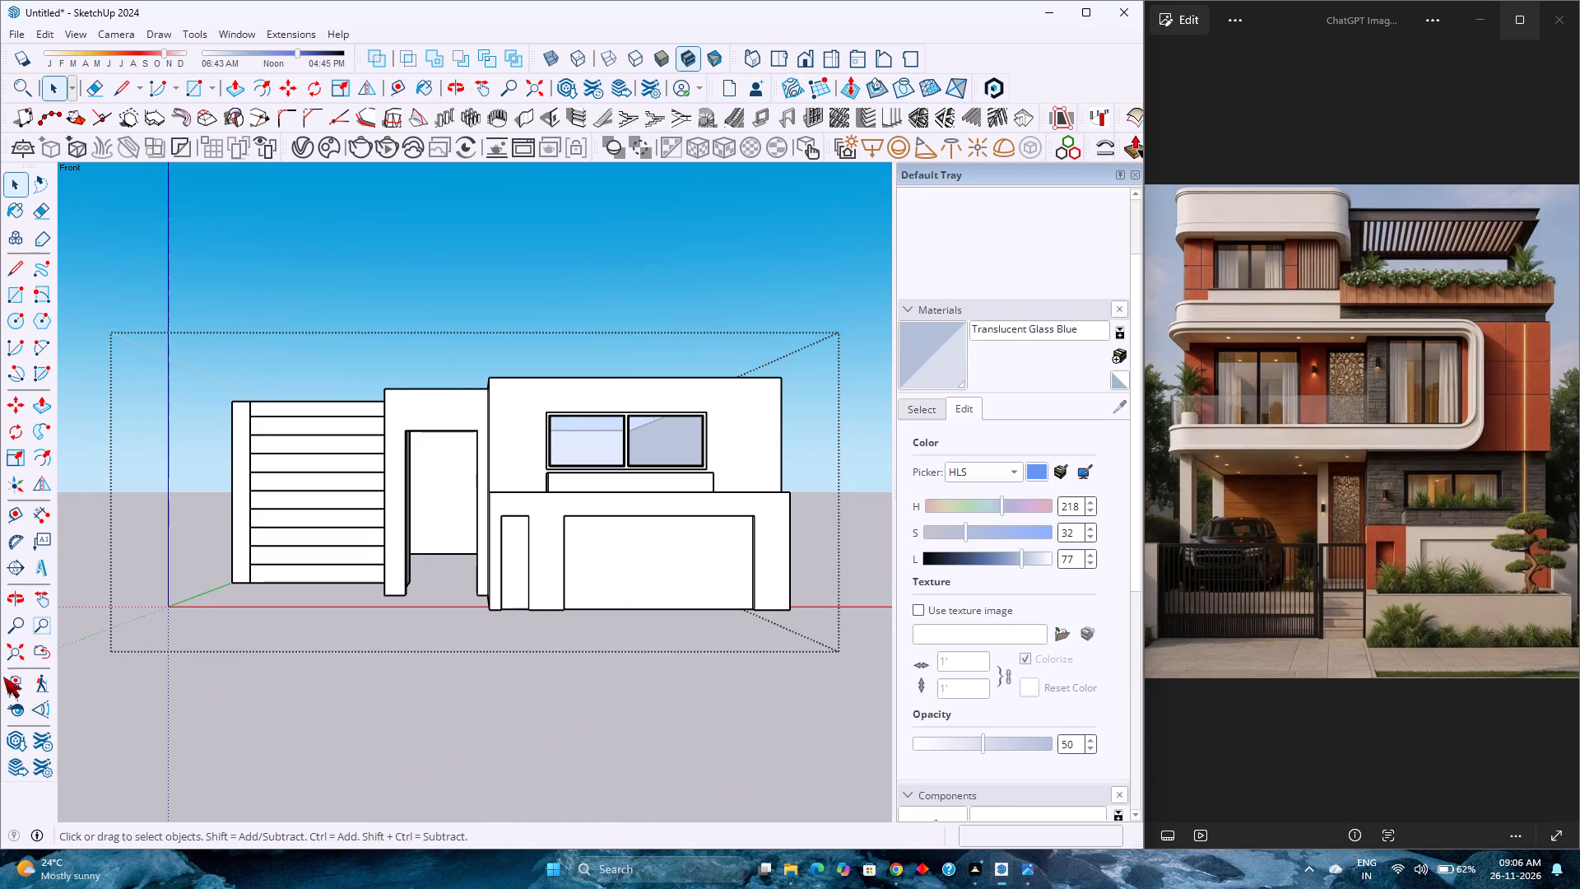
{"action": "left_click", "coordinate": [12, 654]}
{"action": "scroll", "coordinate": [297, 574], "scroll_direction": "down", "scroll_amount": 3}
{"action": "scroll", "coordinate": [297, 574], "scroll_direction": "up", "scroll_amount": 2}
{"action": "scroll", "coordinate": [297, 574], "scroll_direction": "down", "scroll_amount": 2}
{"action": "scroll", "coordinate": [297, 574], "scroll_direction": "up", "scroll_amount": 1}
{"action": "scroll", "coordinate": [297, 574], "scroll_direction": "down", "scroll_amount": 2}
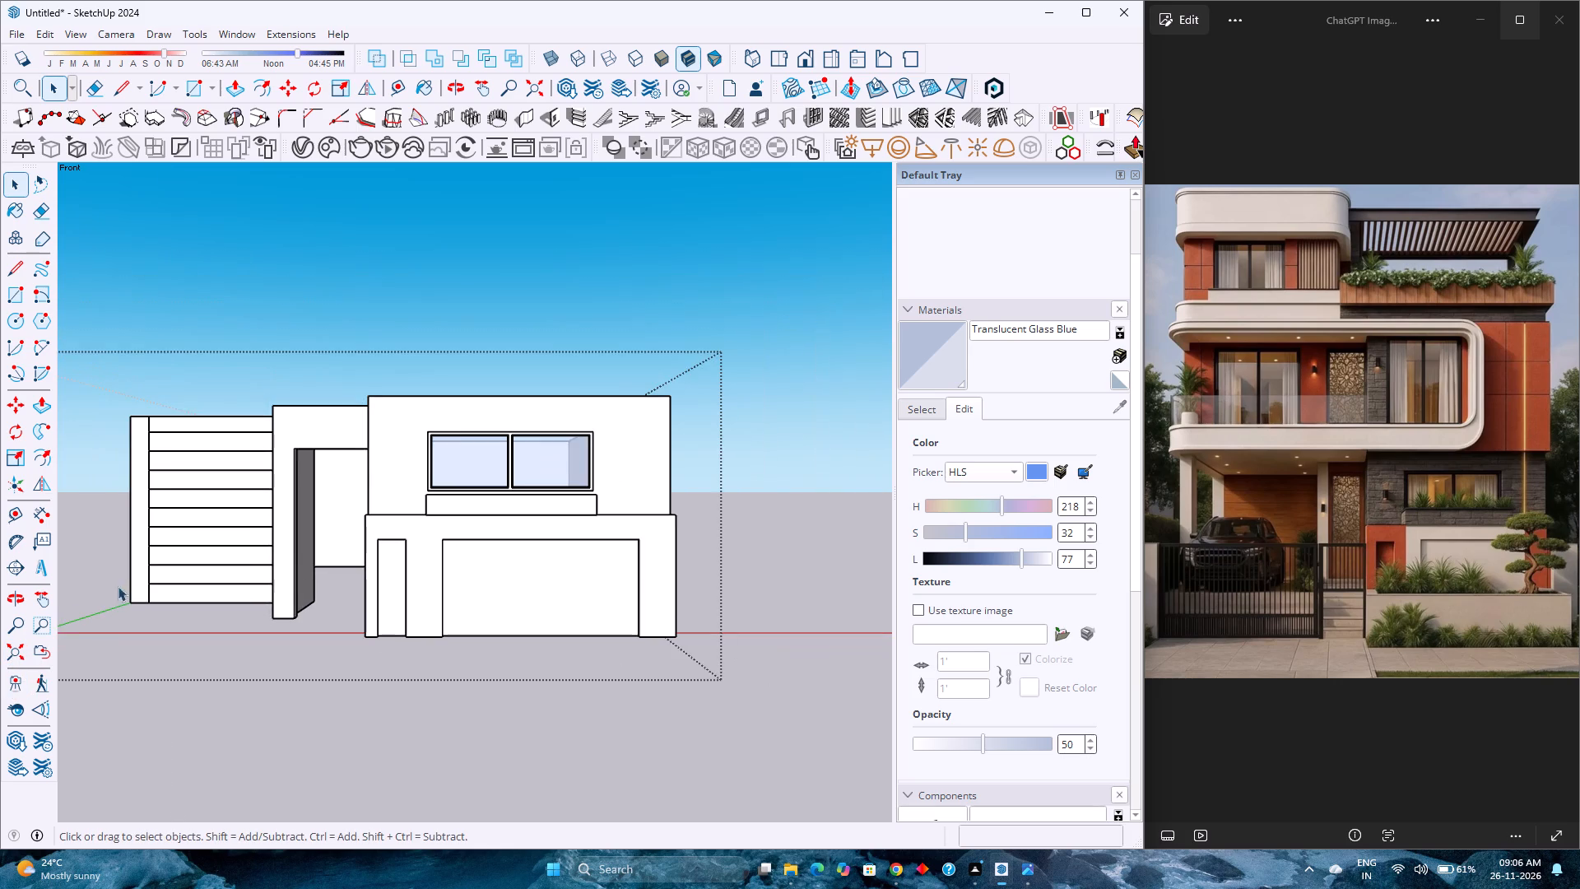
{"action": "scroll", "coordinate": [91, 587], "scroll_direction": "up", "scroll_amount": 2}
{"action": "scroll", "coordinate": [503, 523], "scroll_direction": "down", "scroll_amount": 1}
{"action": "scroll", "coordinate": [506, 523], "scroll_direction": "up", "scroll_amount": 2}
{"action": "scroll", "coordinate": [507, 523], "scroll_direction": "down", "scroll_amount": 3}
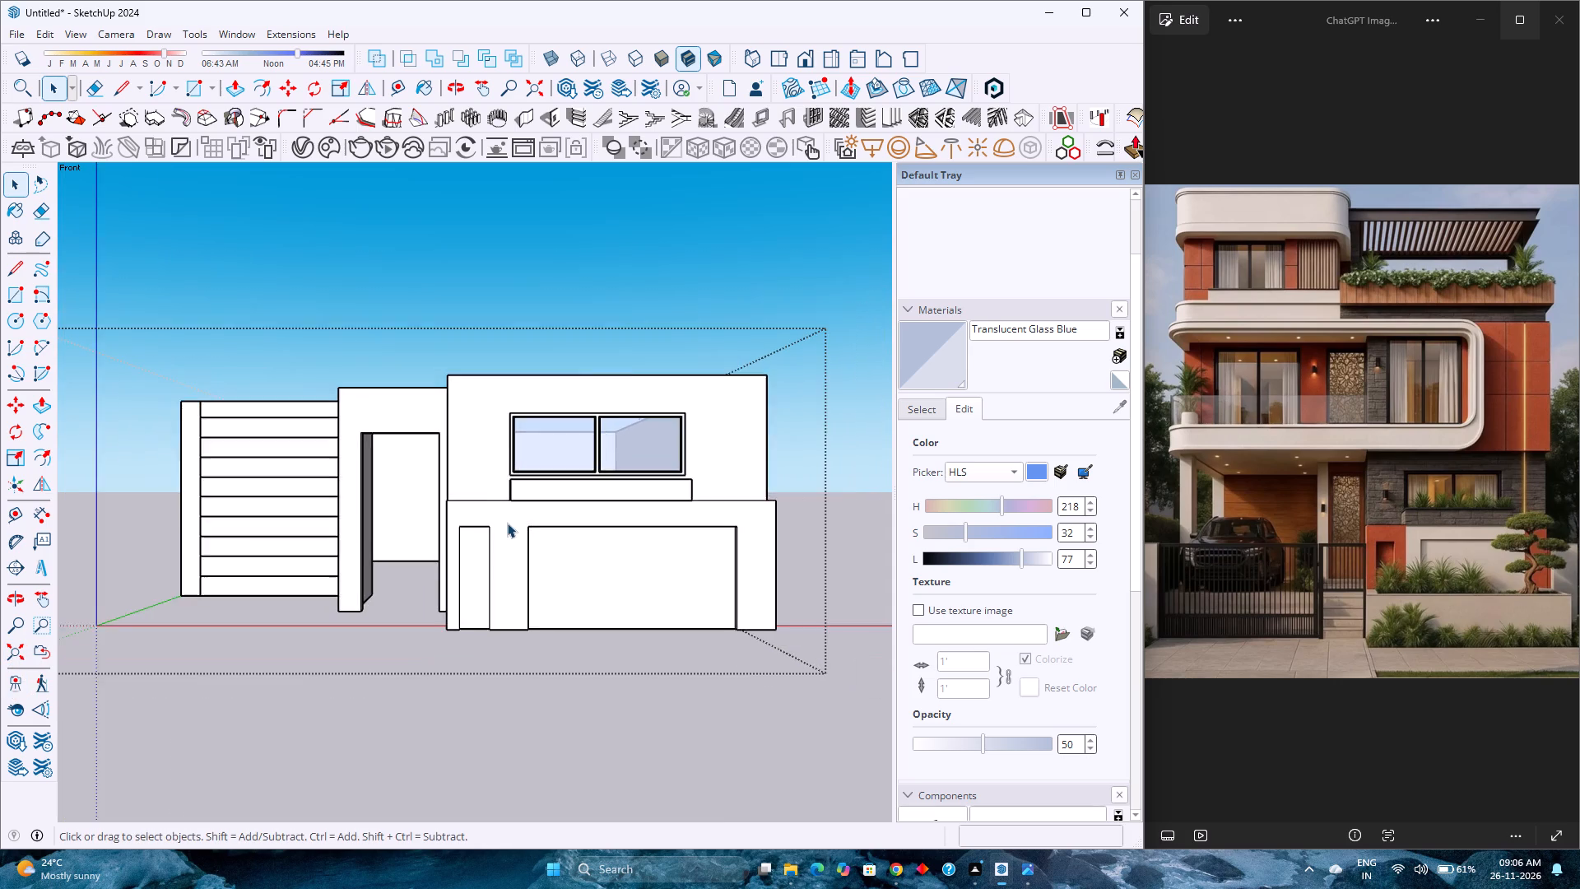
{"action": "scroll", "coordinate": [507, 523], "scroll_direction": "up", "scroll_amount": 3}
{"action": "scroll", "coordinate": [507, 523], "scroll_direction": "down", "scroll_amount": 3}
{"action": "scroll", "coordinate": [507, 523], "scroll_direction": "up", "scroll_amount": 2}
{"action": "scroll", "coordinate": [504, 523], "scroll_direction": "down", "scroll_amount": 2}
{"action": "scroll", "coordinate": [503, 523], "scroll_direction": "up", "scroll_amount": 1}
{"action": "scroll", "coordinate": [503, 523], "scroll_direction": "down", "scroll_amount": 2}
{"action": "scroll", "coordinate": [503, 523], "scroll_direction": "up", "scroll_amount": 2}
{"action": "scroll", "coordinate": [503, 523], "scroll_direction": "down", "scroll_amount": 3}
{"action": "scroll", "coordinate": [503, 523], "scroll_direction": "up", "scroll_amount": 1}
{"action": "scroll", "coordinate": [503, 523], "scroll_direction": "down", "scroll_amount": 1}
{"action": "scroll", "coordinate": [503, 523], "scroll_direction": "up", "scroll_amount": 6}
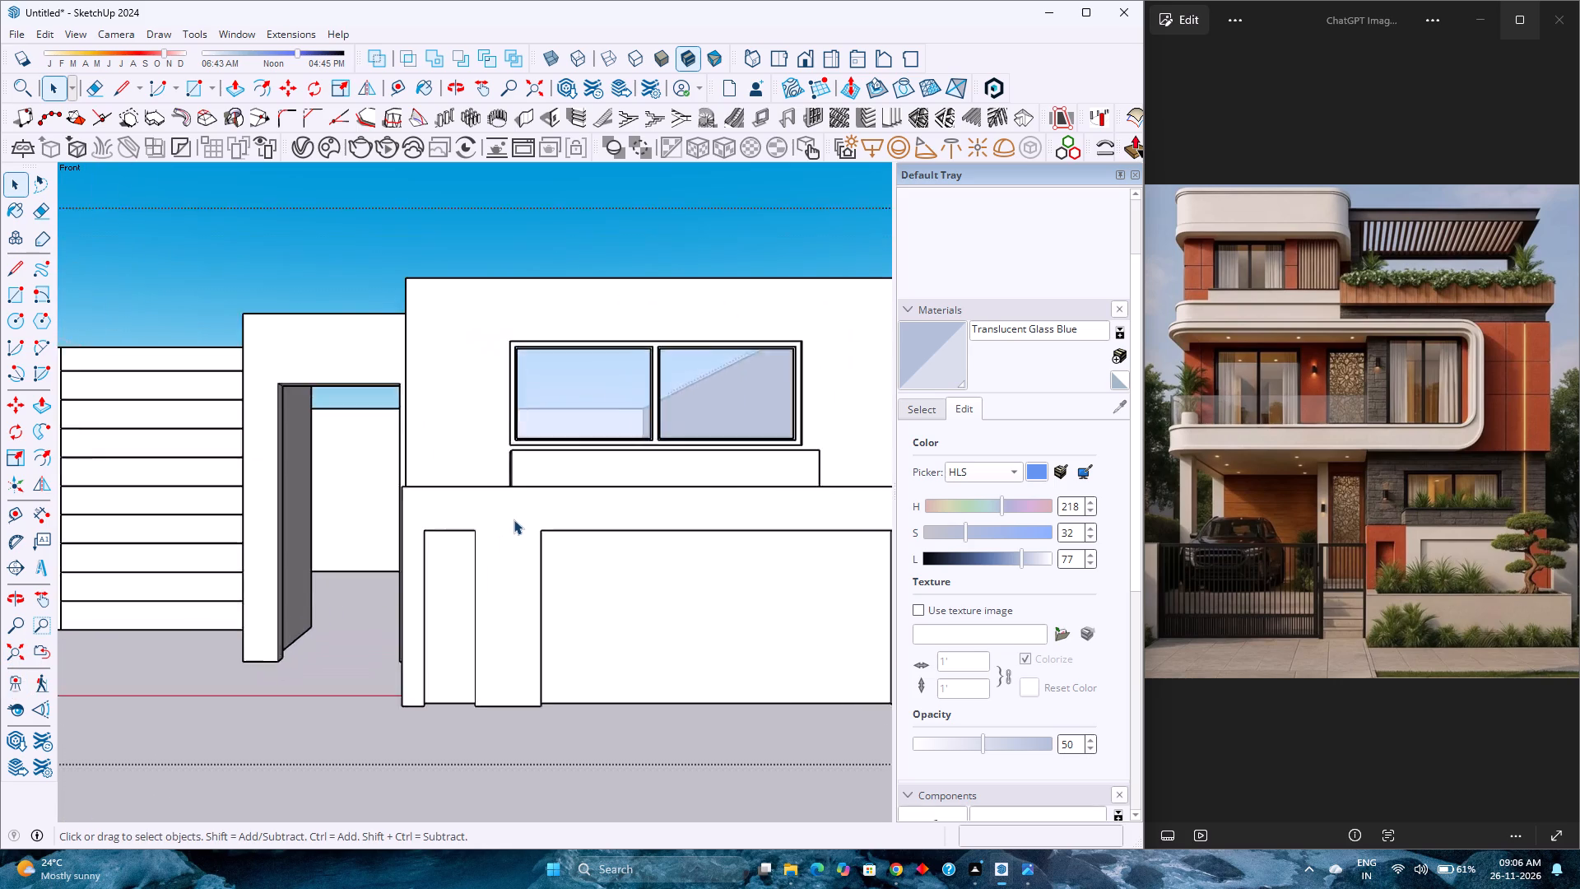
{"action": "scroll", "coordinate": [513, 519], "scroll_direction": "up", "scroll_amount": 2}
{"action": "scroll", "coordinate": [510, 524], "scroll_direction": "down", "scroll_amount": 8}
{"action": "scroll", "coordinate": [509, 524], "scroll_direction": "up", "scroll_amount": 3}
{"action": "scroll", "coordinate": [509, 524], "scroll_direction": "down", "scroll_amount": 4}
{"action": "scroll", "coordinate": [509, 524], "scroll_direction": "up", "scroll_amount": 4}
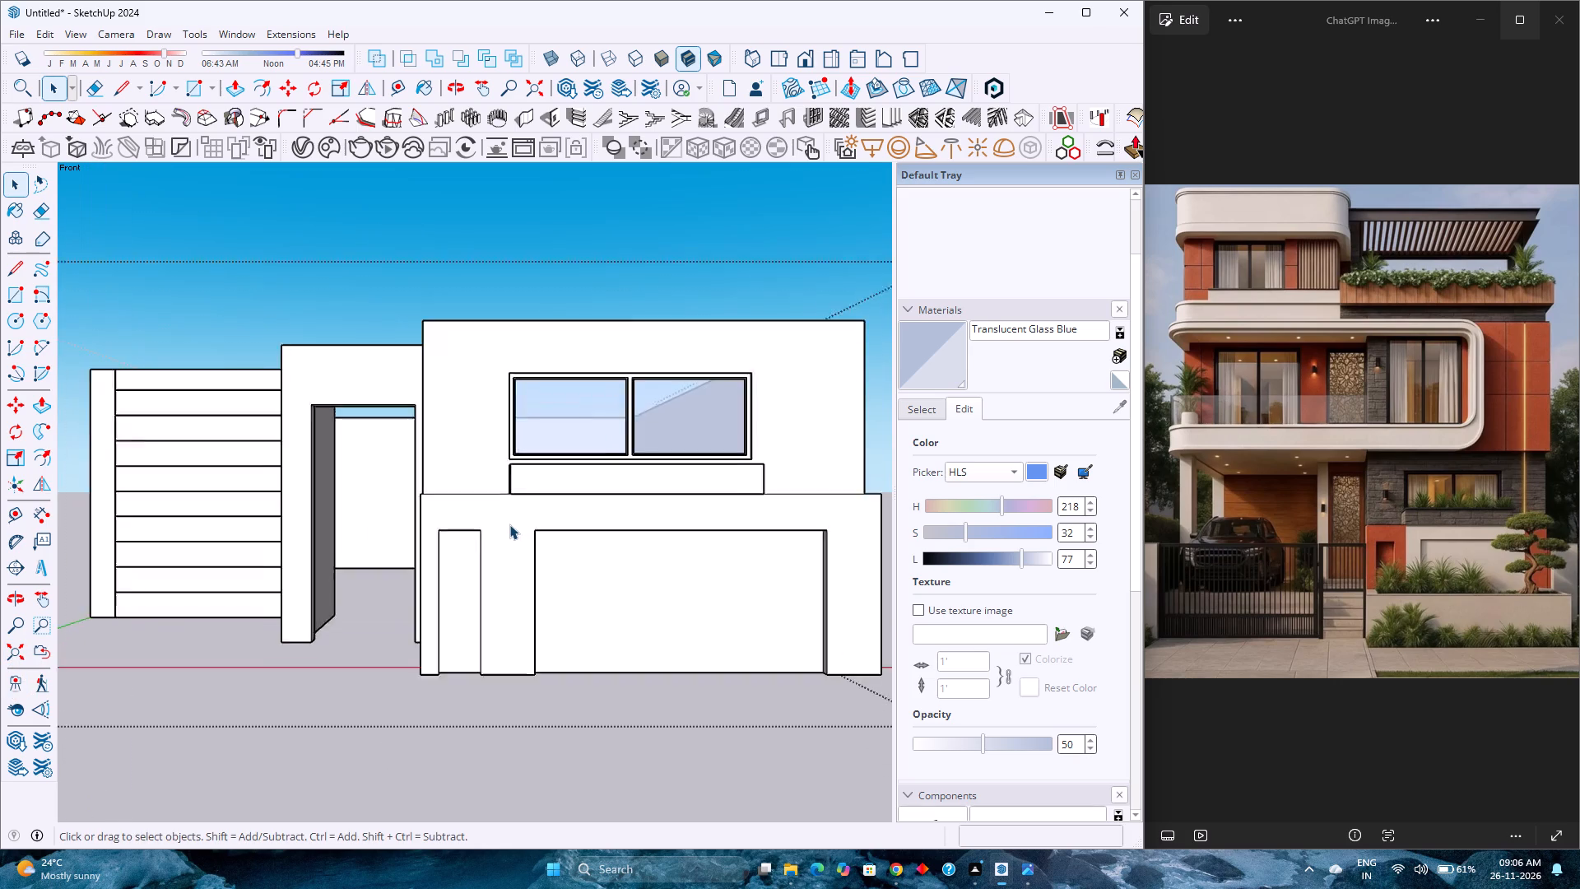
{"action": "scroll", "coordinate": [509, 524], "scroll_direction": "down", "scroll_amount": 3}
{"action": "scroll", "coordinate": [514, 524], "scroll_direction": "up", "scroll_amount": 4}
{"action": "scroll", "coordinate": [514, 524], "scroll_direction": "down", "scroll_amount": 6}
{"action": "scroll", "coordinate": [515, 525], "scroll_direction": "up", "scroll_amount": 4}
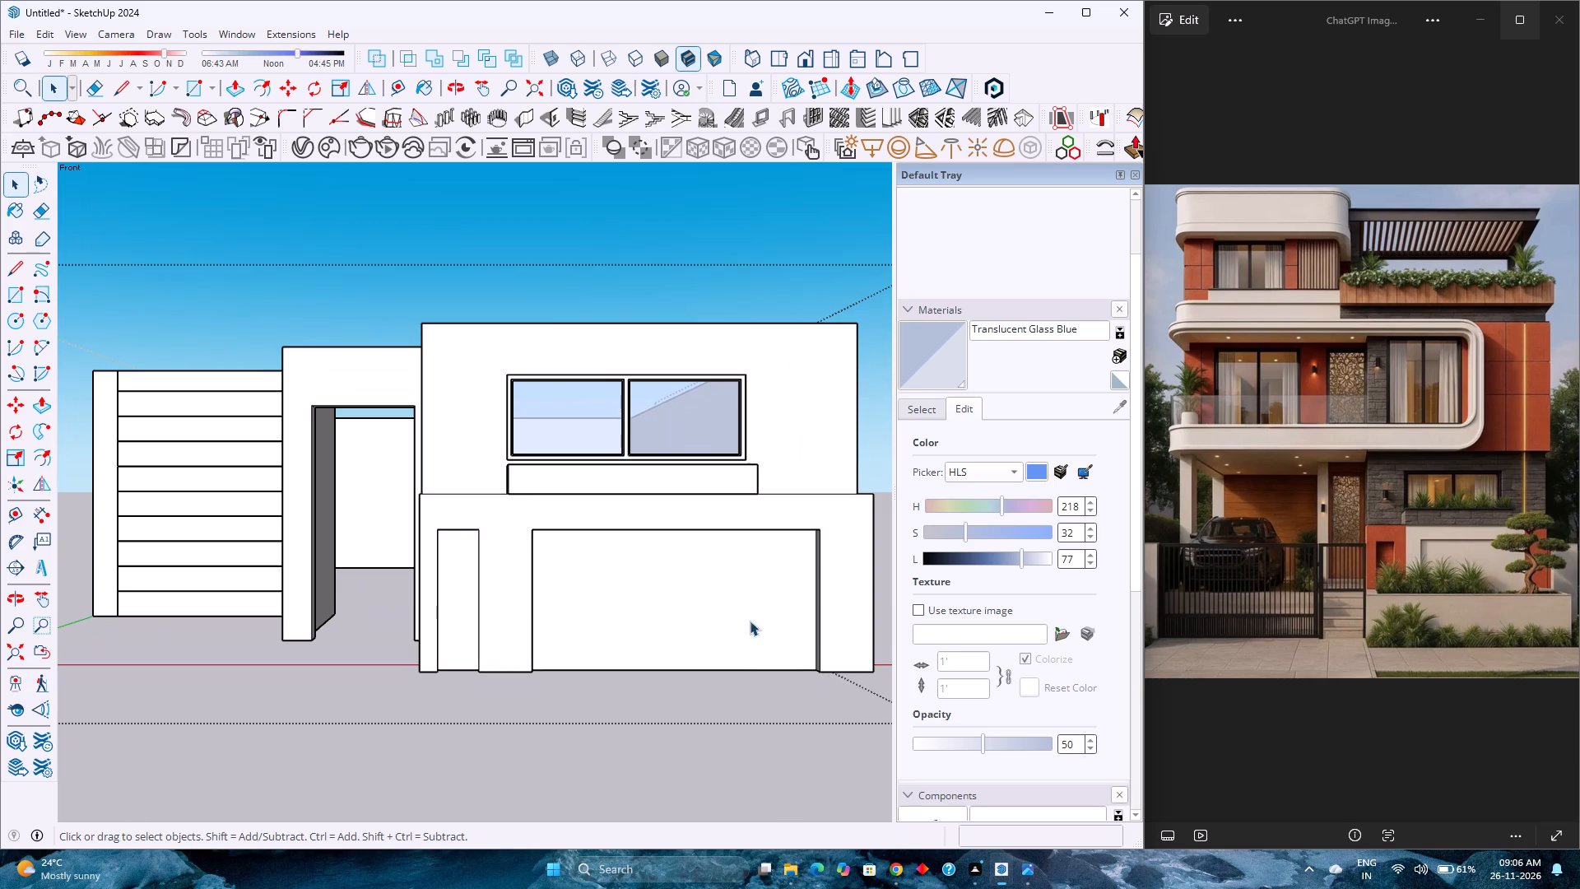
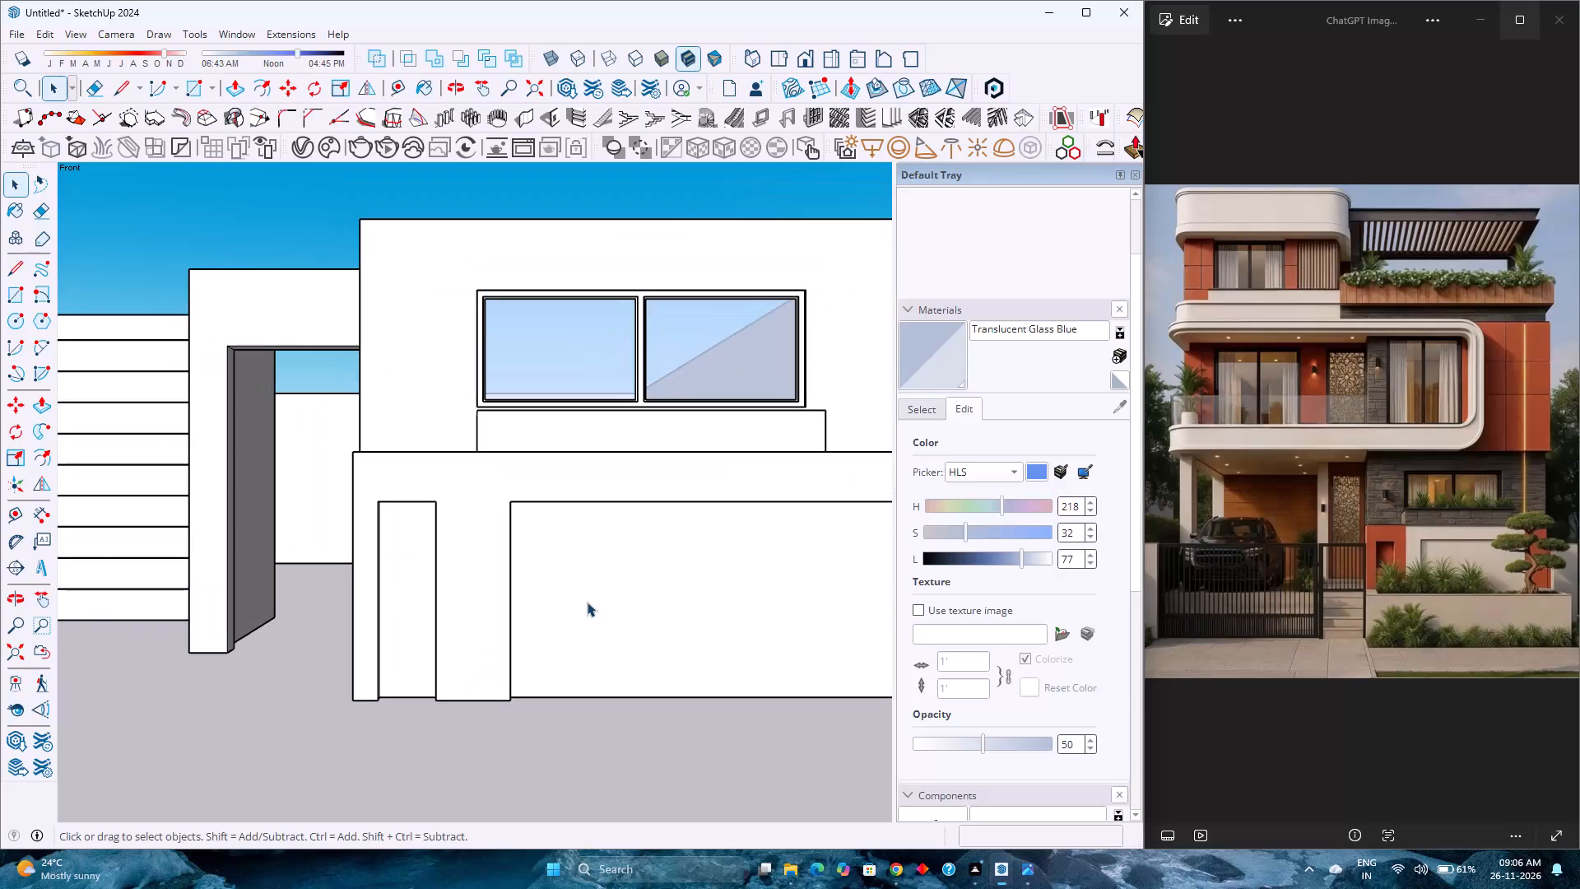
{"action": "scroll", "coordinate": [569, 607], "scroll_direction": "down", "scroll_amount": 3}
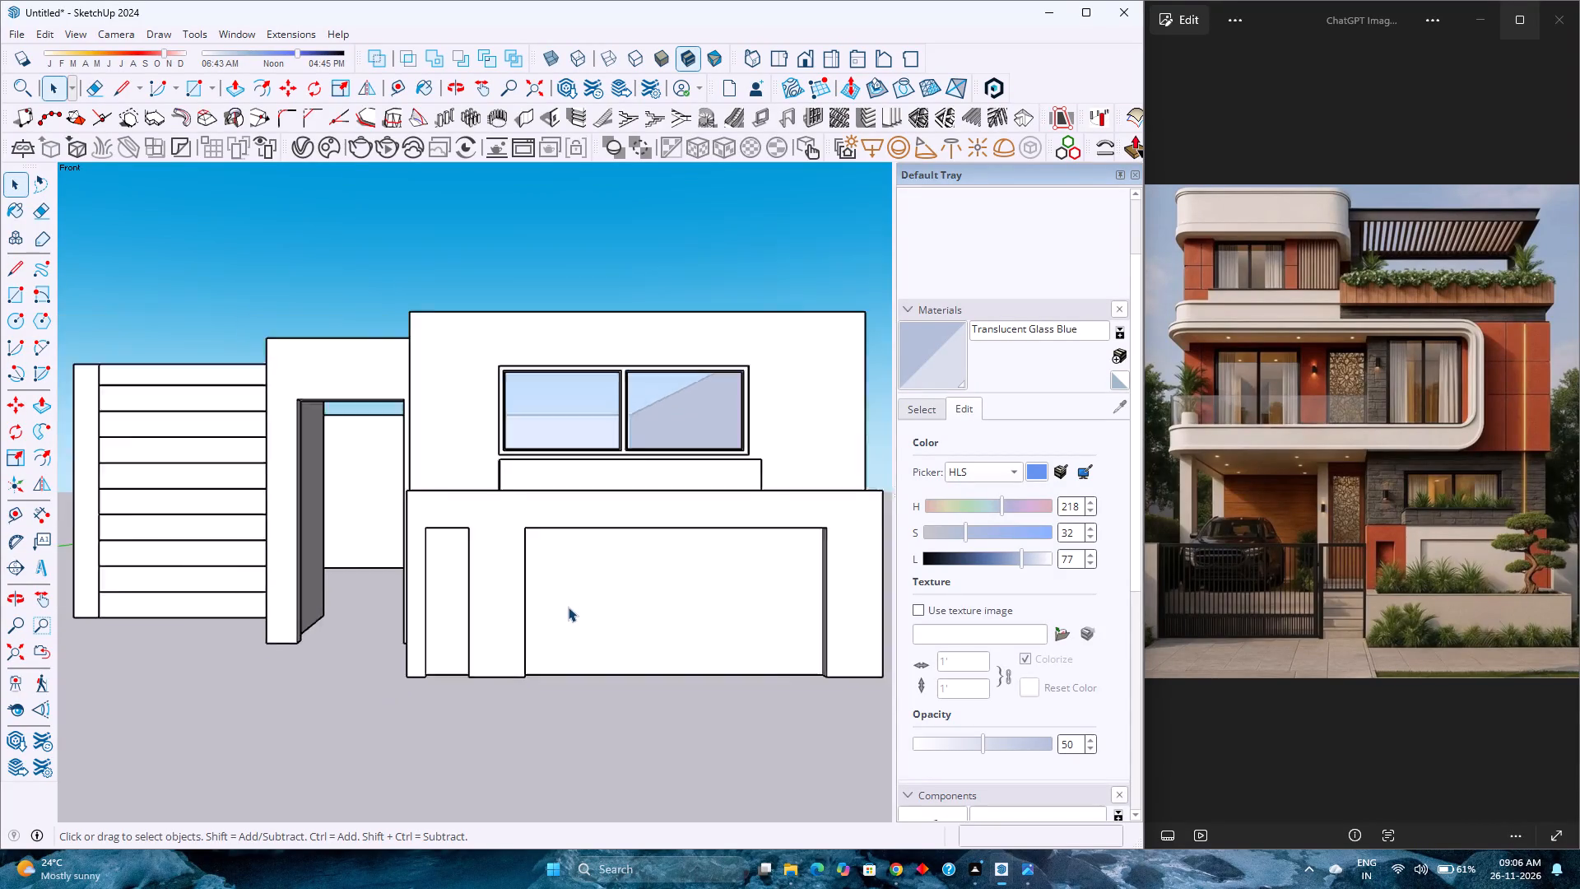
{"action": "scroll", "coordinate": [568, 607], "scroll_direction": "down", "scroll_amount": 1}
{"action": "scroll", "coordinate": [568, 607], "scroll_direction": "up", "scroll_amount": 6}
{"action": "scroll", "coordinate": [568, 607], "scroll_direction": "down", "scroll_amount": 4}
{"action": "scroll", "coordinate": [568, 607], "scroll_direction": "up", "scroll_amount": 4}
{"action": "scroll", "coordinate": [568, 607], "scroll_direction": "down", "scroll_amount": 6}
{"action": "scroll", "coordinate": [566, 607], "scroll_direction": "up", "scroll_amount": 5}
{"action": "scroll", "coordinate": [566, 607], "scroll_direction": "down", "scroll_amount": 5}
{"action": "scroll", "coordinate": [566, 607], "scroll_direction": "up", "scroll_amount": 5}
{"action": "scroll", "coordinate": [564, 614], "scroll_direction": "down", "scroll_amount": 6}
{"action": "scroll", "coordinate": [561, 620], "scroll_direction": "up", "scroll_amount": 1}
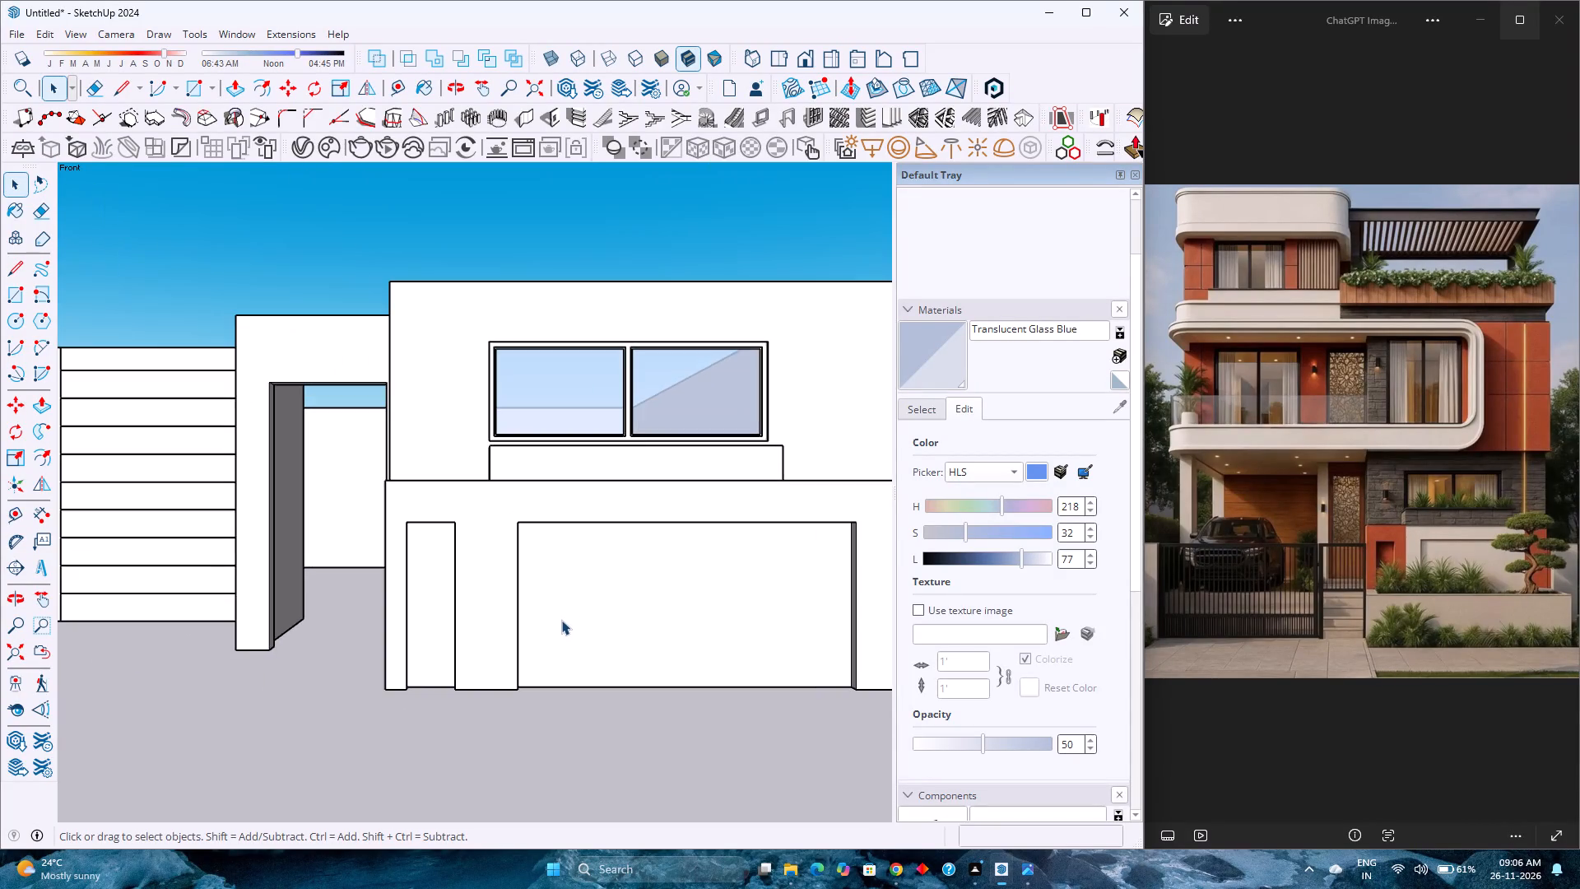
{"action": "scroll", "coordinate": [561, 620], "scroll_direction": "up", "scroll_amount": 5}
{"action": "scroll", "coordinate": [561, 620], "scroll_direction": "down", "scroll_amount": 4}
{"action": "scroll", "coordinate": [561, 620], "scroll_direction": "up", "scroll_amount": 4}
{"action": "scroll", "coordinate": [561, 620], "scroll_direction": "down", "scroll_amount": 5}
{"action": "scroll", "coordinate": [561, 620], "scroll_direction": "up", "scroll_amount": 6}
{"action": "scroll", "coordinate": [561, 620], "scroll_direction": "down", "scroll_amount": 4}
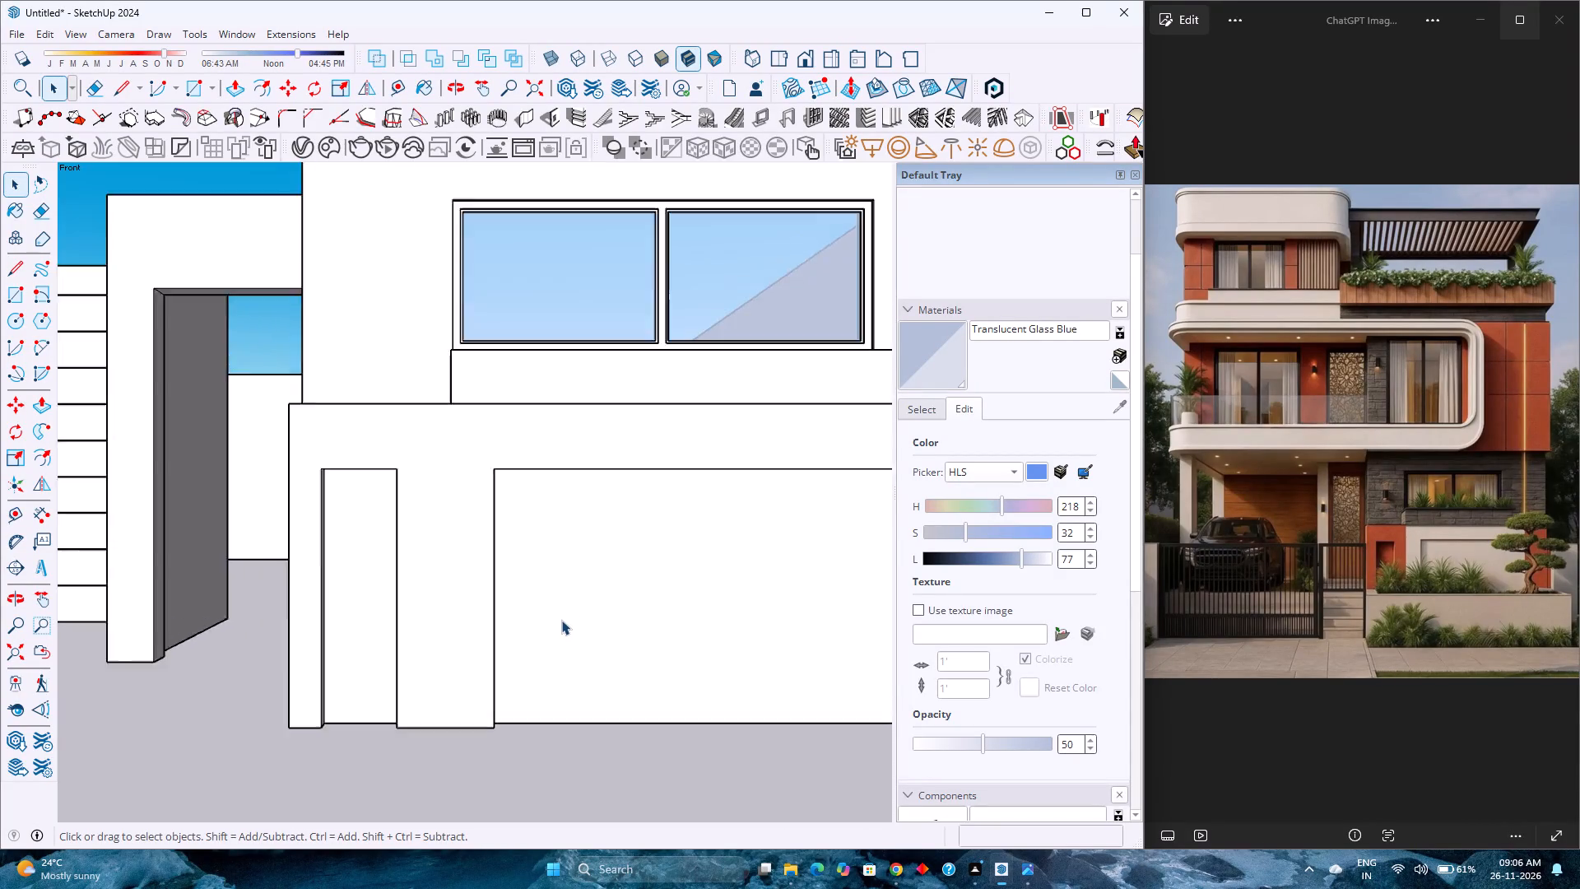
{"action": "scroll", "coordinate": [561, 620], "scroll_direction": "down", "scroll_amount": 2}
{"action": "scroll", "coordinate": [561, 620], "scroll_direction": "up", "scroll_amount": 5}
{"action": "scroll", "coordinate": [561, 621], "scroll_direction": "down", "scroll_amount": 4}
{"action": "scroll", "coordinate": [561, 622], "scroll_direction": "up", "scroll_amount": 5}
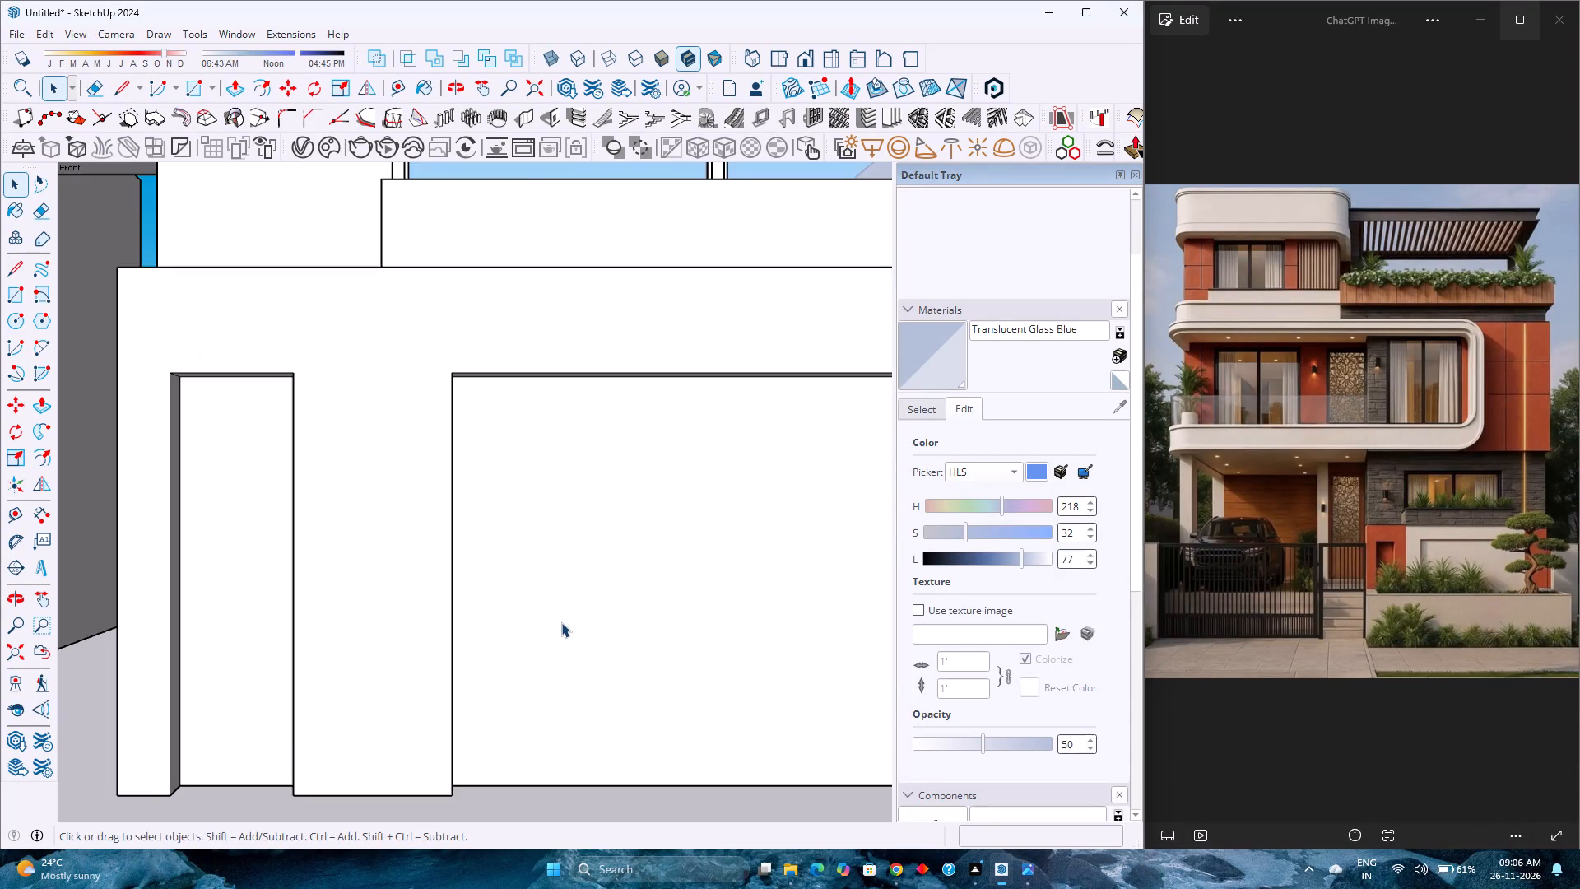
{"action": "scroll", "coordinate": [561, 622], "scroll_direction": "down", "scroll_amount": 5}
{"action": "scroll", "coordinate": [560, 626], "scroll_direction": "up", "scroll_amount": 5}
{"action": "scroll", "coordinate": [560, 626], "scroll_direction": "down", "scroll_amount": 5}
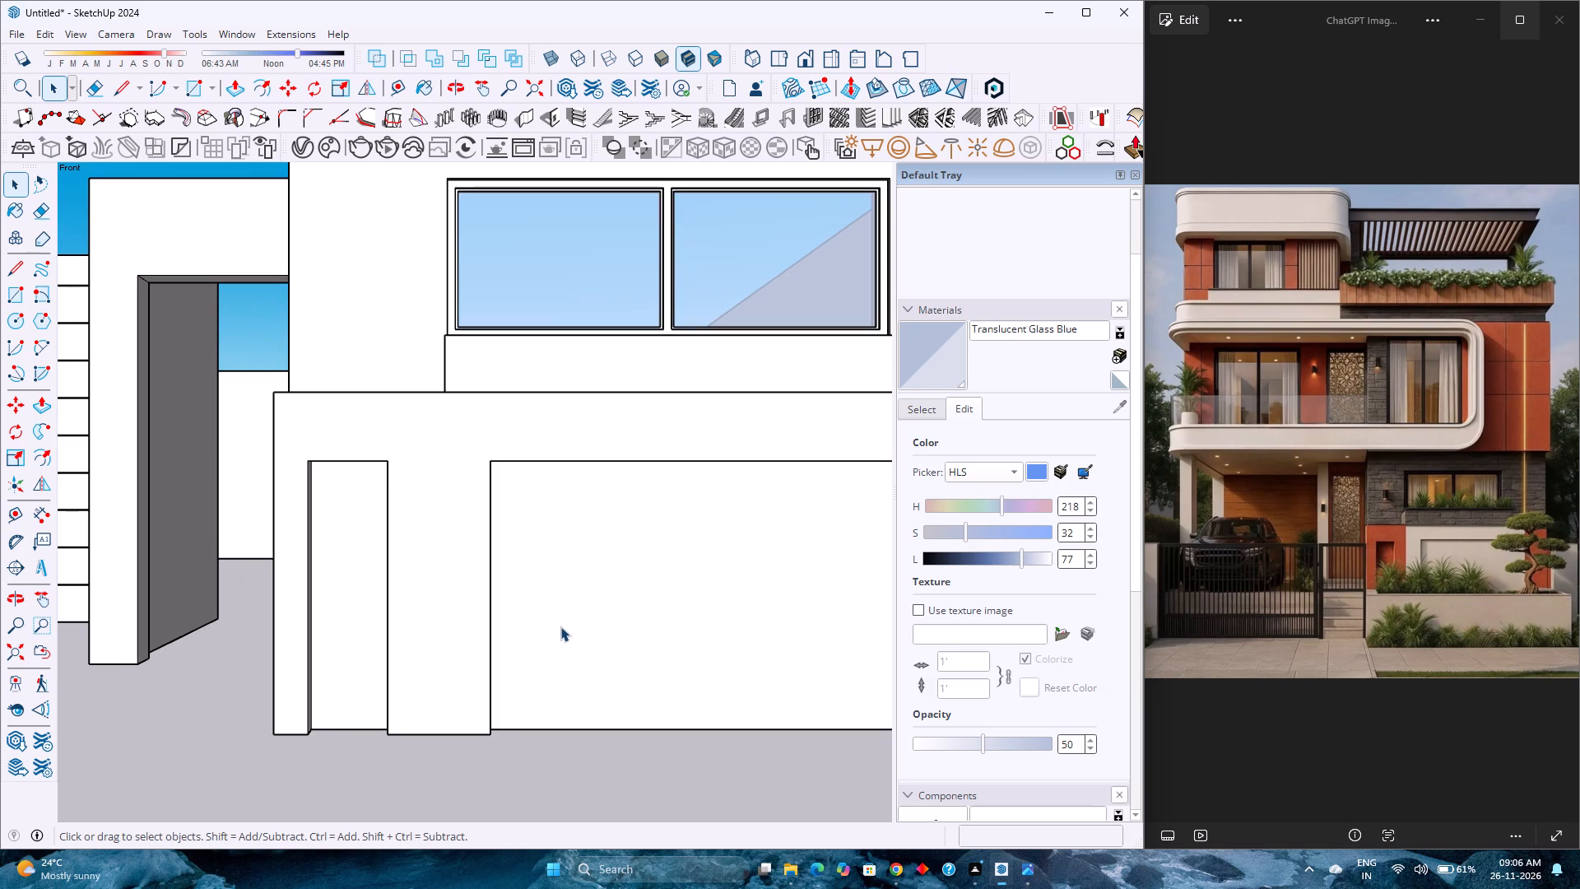
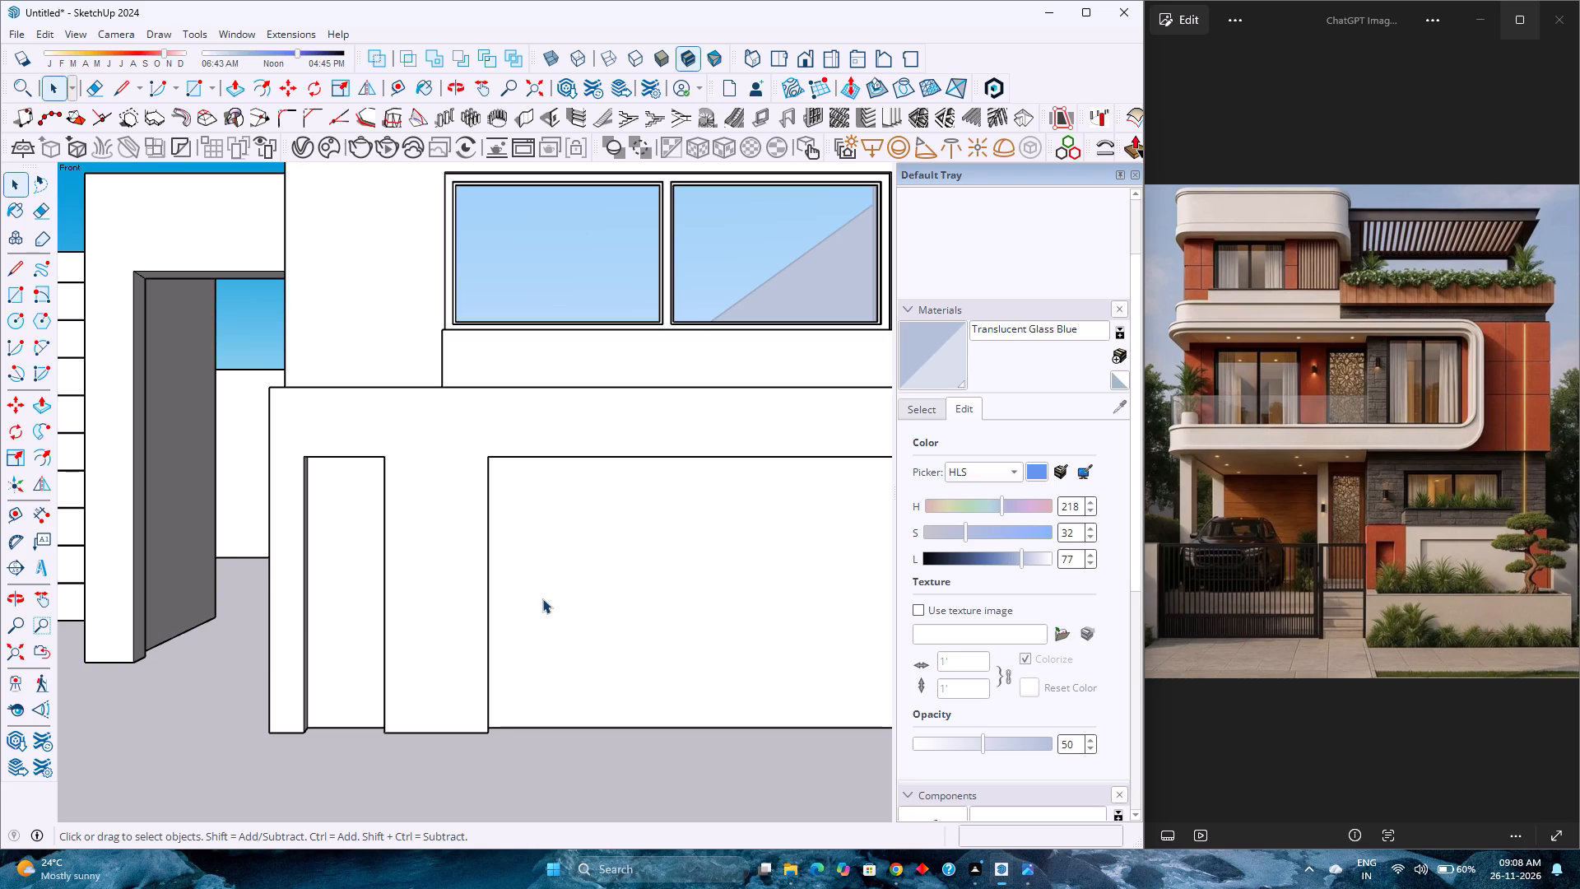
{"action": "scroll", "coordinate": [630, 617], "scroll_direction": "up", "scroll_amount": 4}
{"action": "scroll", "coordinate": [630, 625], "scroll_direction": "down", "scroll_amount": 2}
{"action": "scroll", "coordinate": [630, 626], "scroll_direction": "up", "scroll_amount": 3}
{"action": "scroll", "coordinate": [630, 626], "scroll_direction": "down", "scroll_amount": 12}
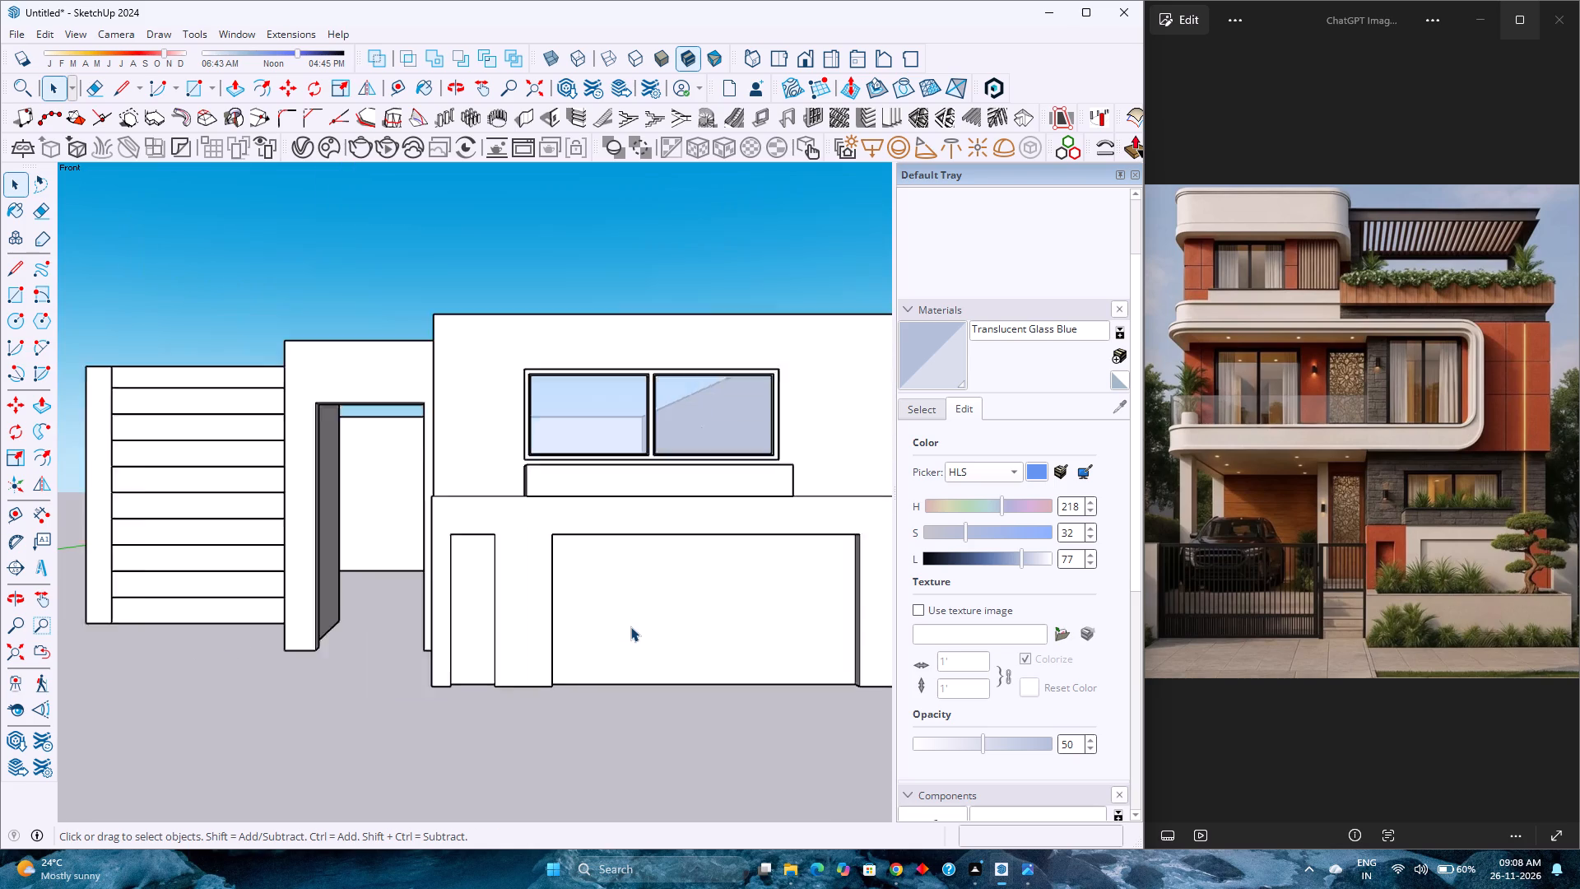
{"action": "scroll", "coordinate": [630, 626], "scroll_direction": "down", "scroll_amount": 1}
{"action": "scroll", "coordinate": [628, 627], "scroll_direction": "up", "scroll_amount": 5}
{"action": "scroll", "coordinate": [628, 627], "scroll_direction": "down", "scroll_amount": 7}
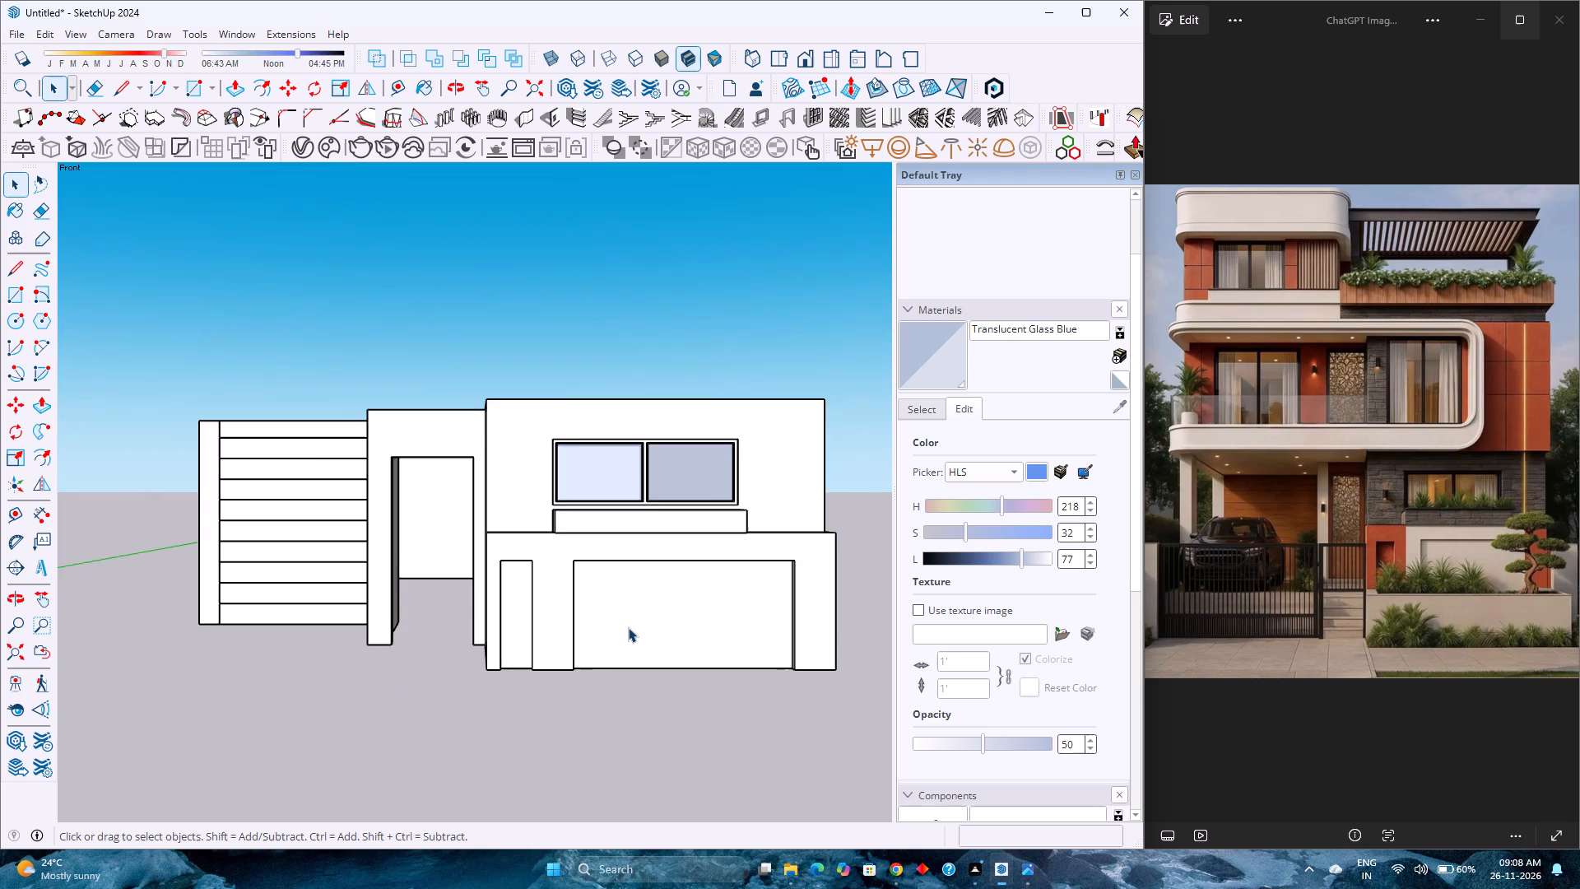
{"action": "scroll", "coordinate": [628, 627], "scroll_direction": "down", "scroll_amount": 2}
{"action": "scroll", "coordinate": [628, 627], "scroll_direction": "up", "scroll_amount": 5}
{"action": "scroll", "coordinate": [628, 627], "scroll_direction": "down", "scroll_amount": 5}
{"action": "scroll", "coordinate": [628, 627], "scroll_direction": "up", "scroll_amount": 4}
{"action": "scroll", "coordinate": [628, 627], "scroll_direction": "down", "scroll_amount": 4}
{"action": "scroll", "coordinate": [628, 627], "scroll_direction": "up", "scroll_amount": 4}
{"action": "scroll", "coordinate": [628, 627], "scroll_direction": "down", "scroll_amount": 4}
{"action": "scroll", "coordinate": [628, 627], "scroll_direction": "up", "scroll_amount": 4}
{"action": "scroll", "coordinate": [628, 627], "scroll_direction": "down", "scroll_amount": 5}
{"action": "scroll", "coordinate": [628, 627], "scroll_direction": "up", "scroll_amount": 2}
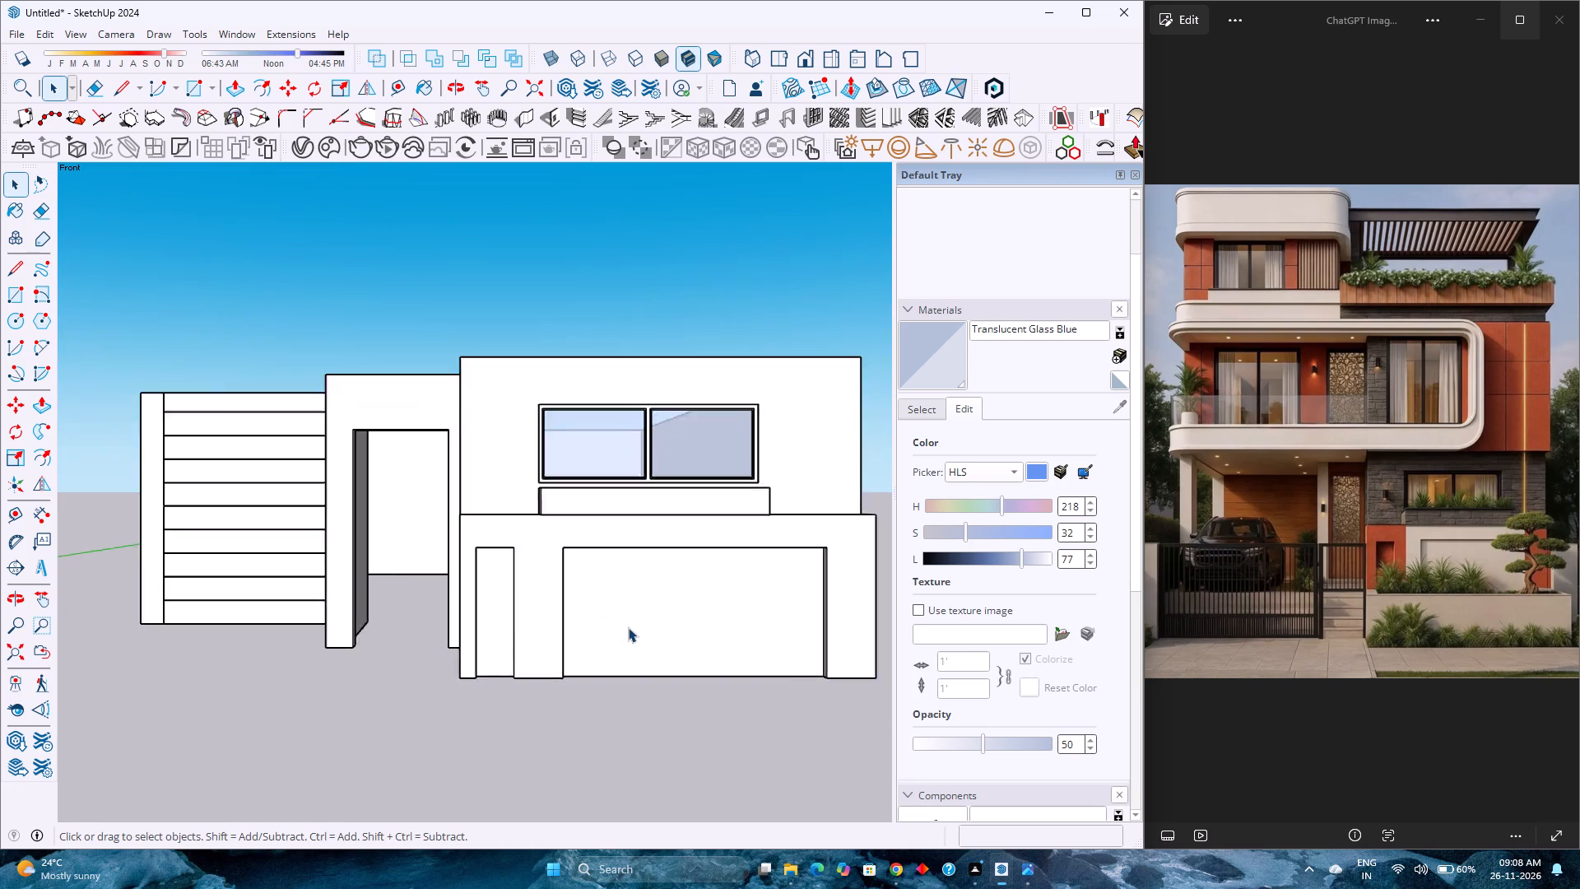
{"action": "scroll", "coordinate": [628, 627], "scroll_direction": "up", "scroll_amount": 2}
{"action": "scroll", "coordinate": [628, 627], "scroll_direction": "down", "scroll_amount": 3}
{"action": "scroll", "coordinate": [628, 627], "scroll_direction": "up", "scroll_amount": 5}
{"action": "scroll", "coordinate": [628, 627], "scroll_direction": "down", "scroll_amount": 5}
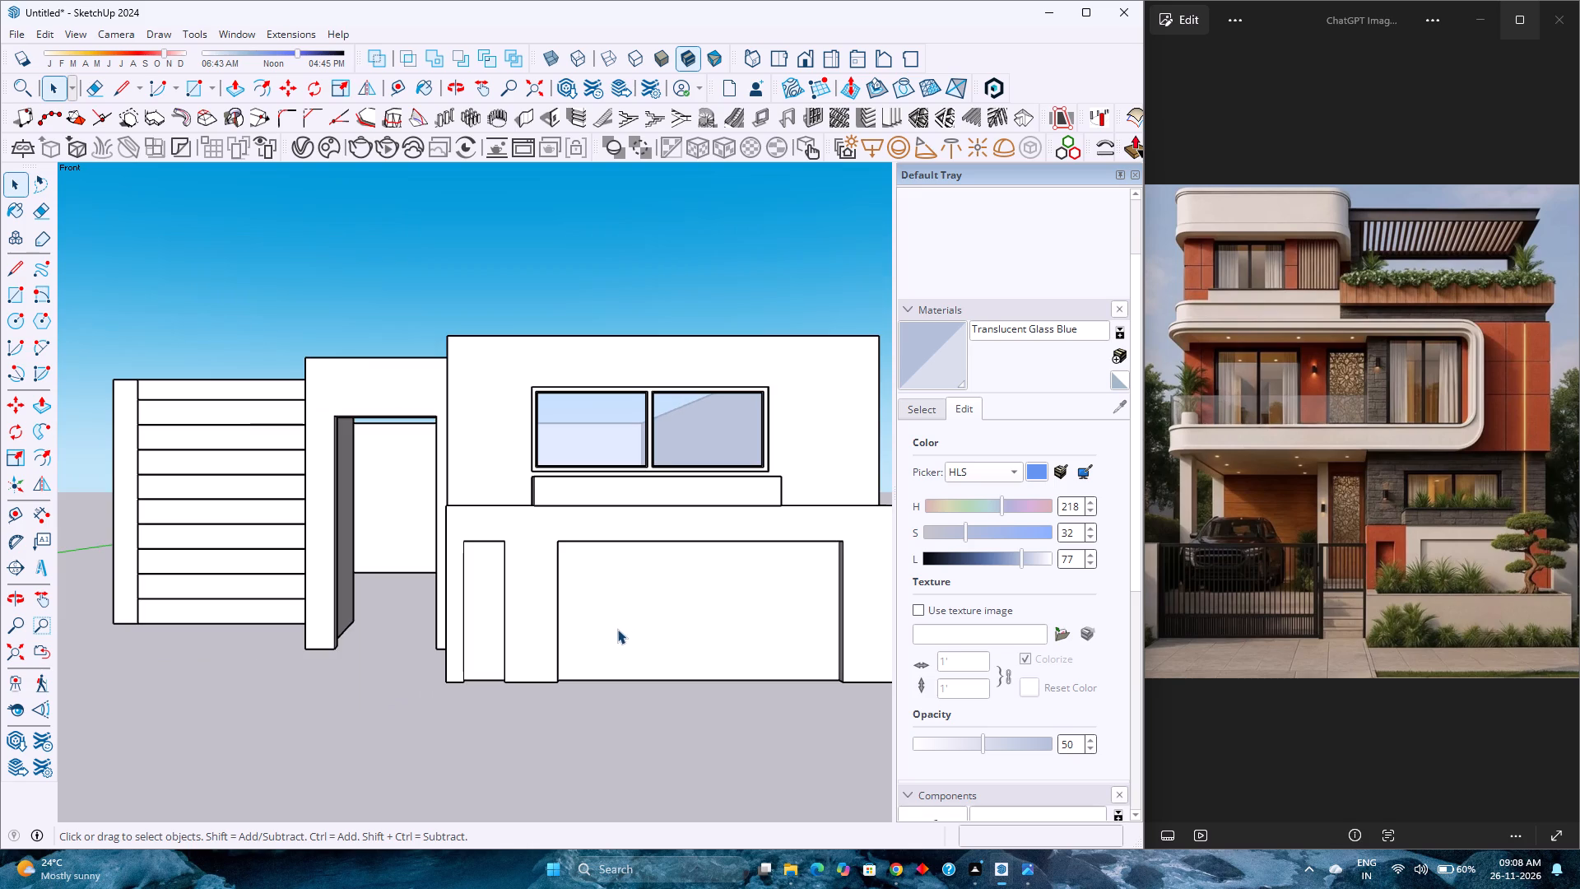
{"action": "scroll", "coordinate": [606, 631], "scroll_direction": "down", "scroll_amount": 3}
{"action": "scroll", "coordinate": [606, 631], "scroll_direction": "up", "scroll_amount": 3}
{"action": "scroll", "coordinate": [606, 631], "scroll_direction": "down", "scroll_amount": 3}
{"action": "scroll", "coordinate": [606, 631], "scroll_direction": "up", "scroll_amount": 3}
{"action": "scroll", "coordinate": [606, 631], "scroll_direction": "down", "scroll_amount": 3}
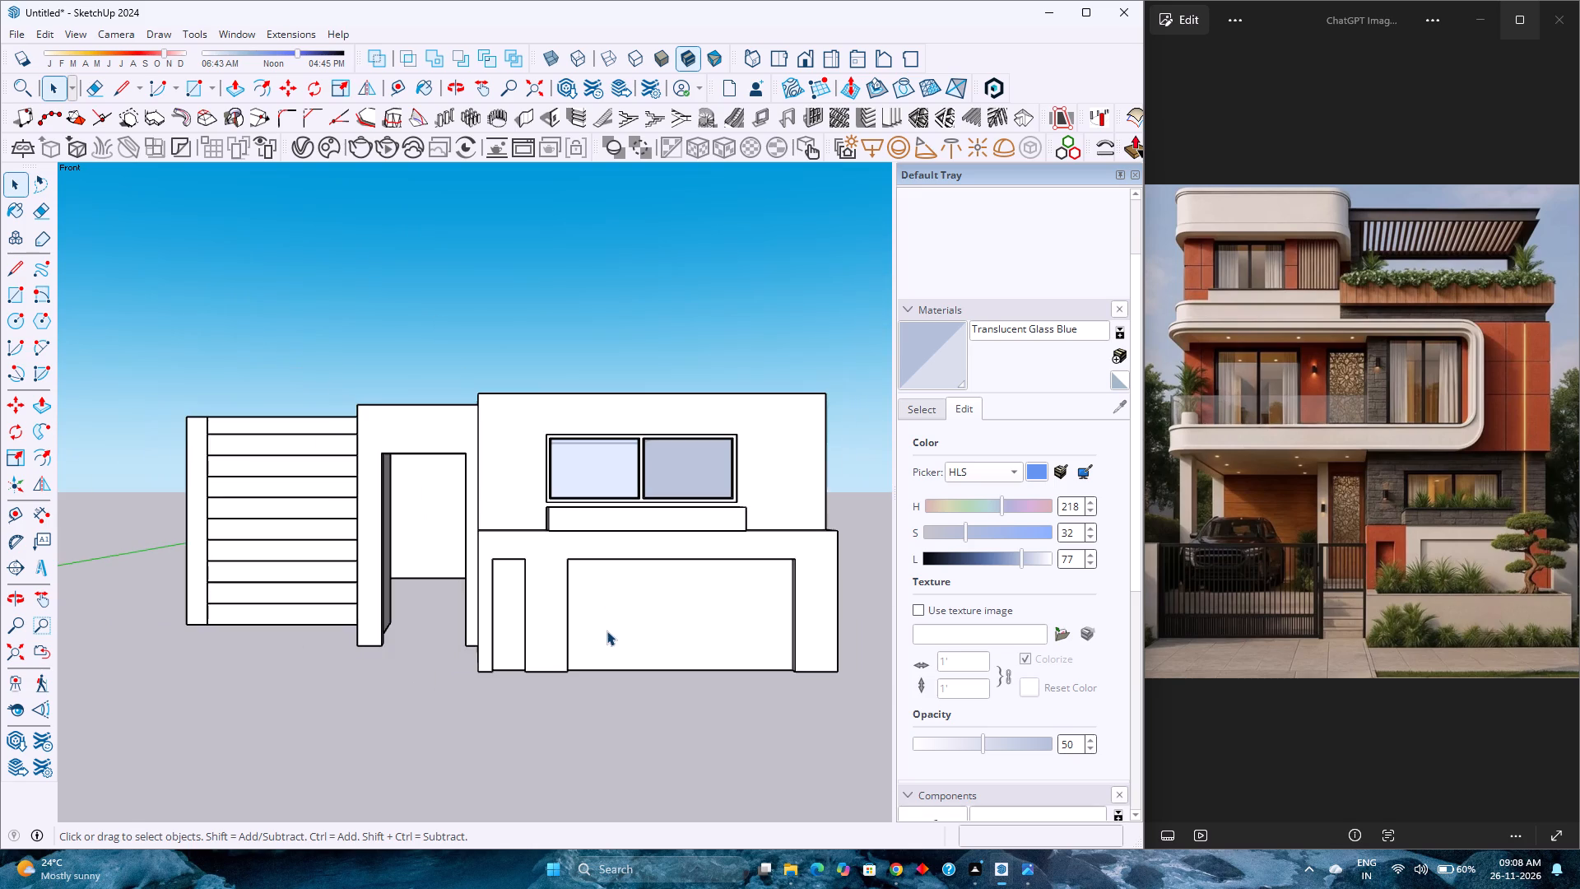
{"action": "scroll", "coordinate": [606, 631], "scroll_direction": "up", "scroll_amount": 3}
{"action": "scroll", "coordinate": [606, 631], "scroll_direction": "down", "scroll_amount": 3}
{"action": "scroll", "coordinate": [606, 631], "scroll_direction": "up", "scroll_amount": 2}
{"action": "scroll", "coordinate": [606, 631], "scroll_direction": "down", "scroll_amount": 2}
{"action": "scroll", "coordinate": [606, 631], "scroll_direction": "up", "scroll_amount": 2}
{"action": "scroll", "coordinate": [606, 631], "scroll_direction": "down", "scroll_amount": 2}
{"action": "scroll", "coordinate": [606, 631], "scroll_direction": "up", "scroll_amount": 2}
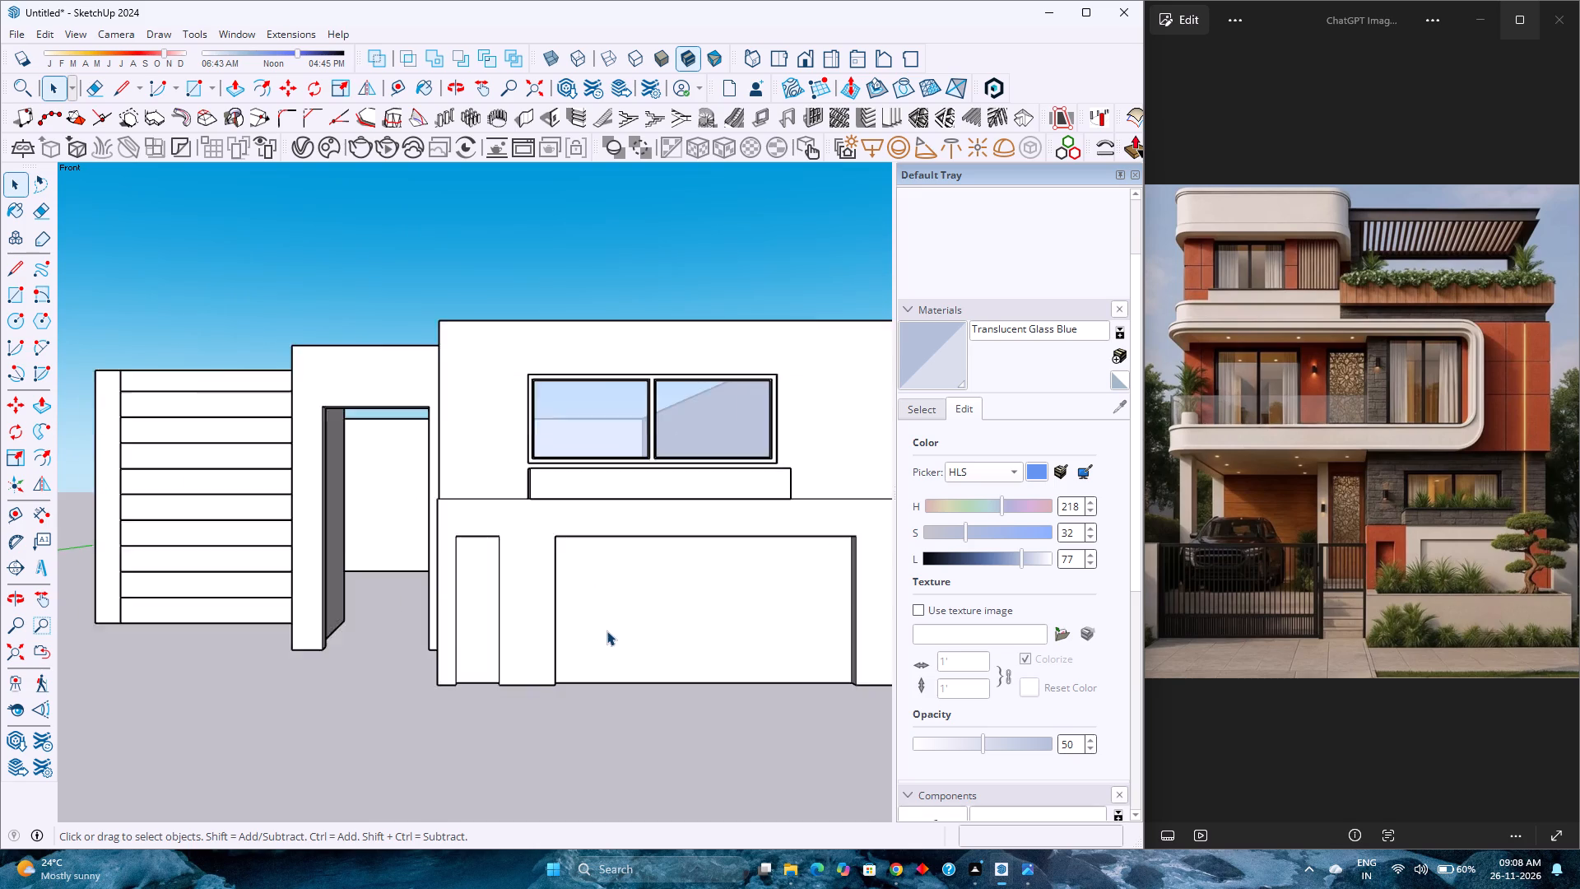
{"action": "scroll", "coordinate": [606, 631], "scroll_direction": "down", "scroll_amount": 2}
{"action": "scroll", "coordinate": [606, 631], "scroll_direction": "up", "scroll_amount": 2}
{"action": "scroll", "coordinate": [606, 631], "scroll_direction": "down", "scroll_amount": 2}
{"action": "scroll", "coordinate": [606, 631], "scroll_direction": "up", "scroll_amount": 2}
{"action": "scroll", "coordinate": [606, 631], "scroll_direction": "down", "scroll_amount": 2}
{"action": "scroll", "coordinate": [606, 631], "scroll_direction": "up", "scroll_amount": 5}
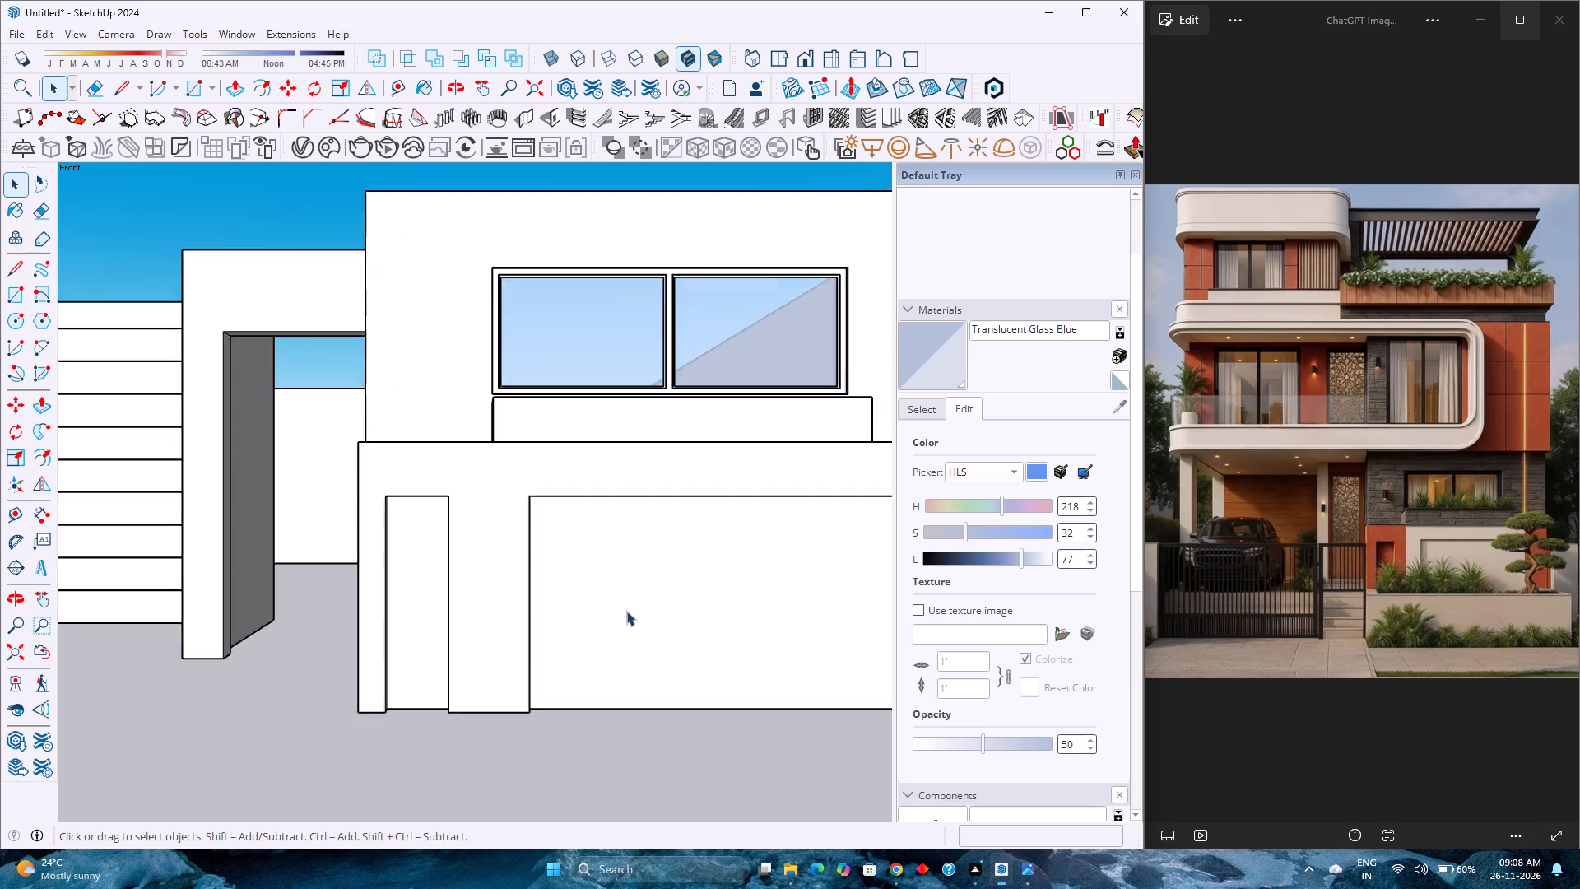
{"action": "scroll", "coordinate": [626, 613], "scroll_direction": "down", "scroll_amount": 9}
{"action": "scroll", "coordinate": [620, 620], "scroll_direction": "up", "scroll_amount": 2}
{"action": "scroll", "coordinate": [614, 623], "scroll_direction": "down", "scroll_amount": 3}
Examine the facade's walls, openings and glazed window from an oblique angle and in the full front view.
{"action": "middle_click_drag", "start_coordinate": [644, 647], "coordinate": [555, 655]}
{"action": "middle_click", "coordinate": [555, 655]}
{"action": "scroll", "coordinate": [555, 655], "scroll_direction": "up", "scroll_amount": 2}
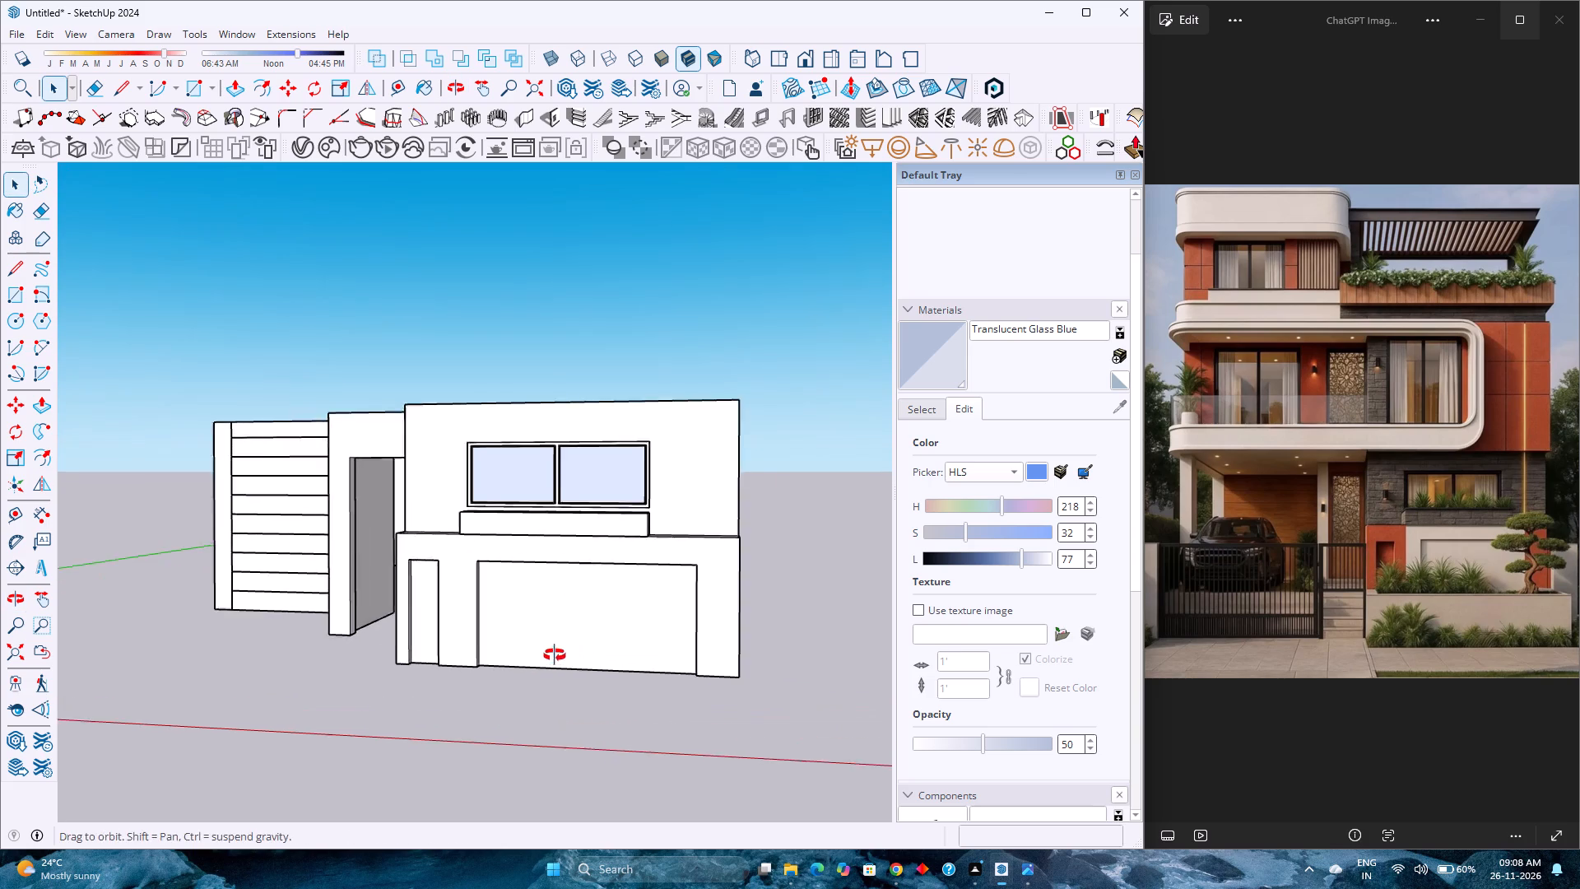
{"action": "scroll", "coordinate": [555, 655], "scroll_direction": "up", "scroll_amount": 1}
{"action": "scroll", "coordinate": [555, 655], "scroll_direction": "down", "scroll_amount": 4}
{"action": "scroll", "coordinate": [548, 658], "scroll_direction": "up", "scroll_amount": 3}
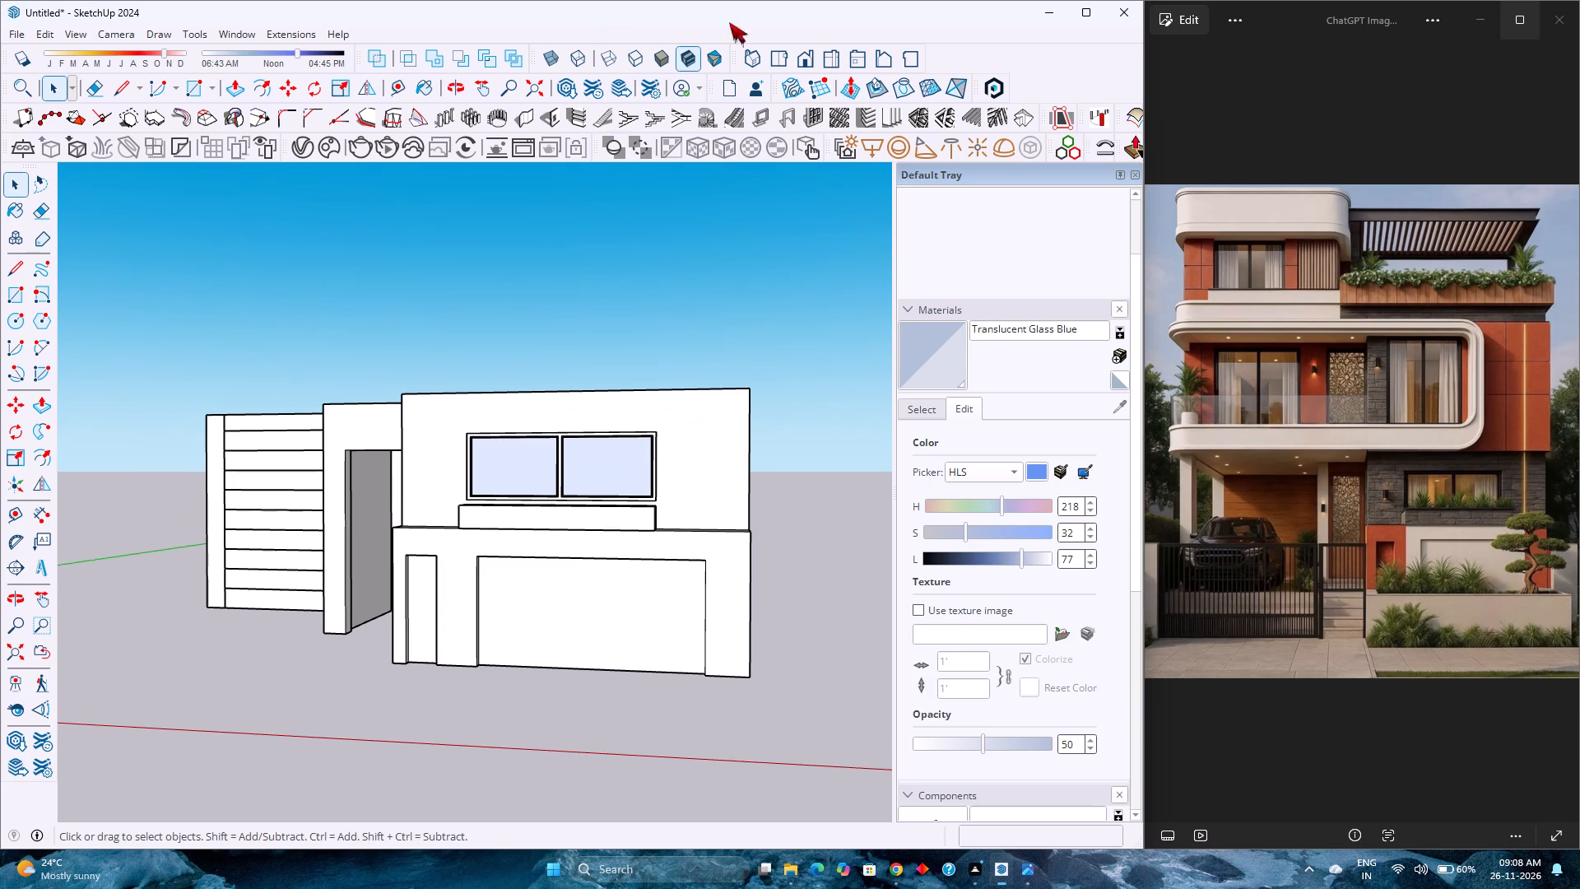
{"action": "left_click", "coordinate": [797, 55]}
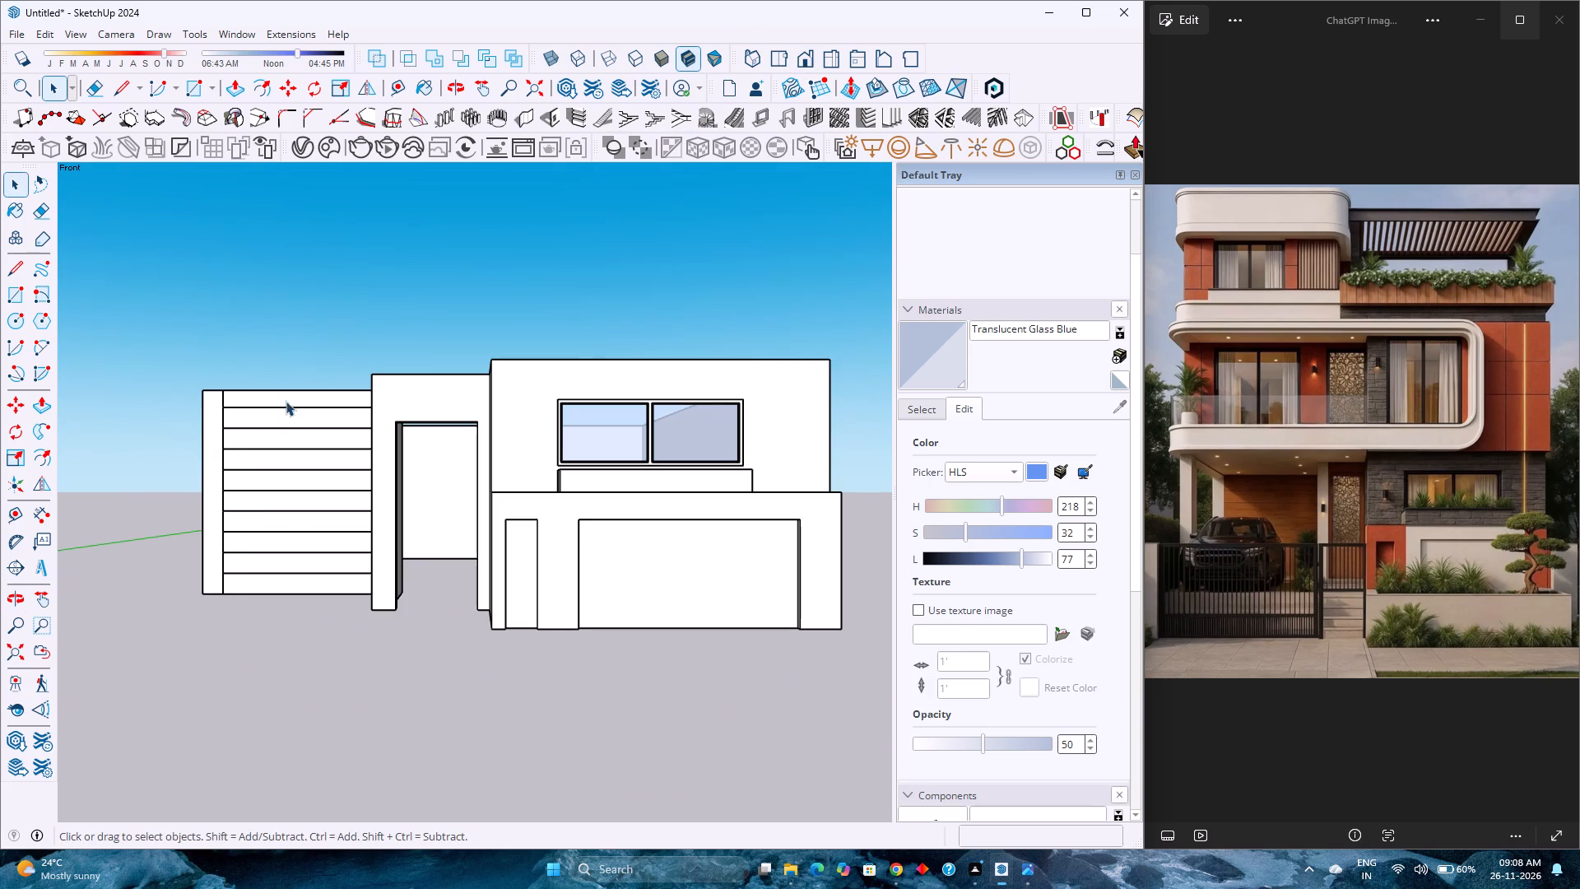
{"action": "left_click", "coordinate": [14, 645]}
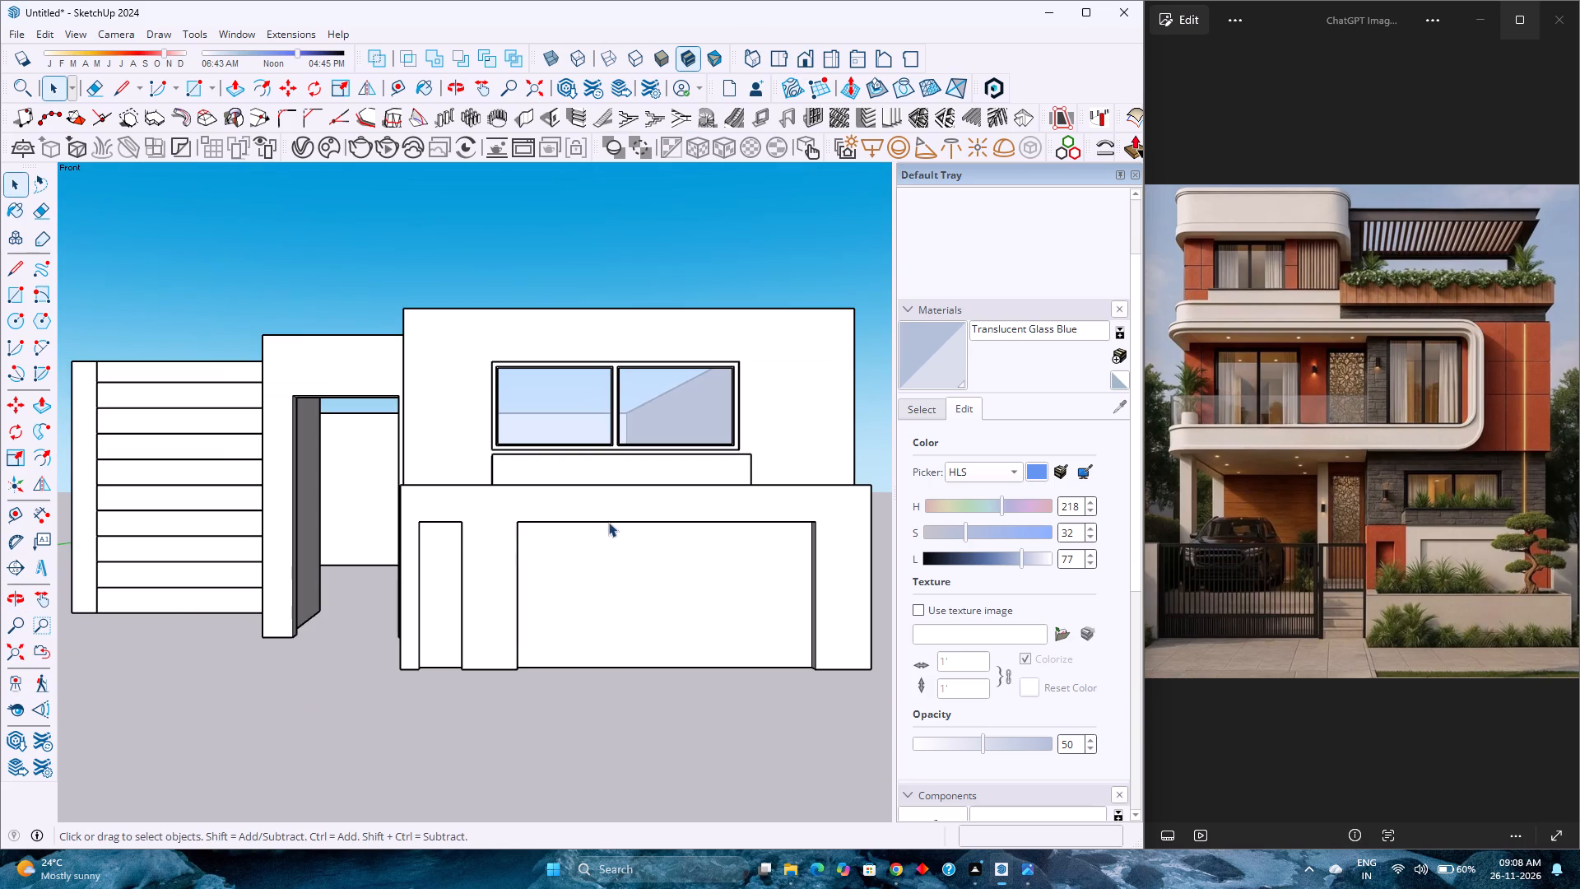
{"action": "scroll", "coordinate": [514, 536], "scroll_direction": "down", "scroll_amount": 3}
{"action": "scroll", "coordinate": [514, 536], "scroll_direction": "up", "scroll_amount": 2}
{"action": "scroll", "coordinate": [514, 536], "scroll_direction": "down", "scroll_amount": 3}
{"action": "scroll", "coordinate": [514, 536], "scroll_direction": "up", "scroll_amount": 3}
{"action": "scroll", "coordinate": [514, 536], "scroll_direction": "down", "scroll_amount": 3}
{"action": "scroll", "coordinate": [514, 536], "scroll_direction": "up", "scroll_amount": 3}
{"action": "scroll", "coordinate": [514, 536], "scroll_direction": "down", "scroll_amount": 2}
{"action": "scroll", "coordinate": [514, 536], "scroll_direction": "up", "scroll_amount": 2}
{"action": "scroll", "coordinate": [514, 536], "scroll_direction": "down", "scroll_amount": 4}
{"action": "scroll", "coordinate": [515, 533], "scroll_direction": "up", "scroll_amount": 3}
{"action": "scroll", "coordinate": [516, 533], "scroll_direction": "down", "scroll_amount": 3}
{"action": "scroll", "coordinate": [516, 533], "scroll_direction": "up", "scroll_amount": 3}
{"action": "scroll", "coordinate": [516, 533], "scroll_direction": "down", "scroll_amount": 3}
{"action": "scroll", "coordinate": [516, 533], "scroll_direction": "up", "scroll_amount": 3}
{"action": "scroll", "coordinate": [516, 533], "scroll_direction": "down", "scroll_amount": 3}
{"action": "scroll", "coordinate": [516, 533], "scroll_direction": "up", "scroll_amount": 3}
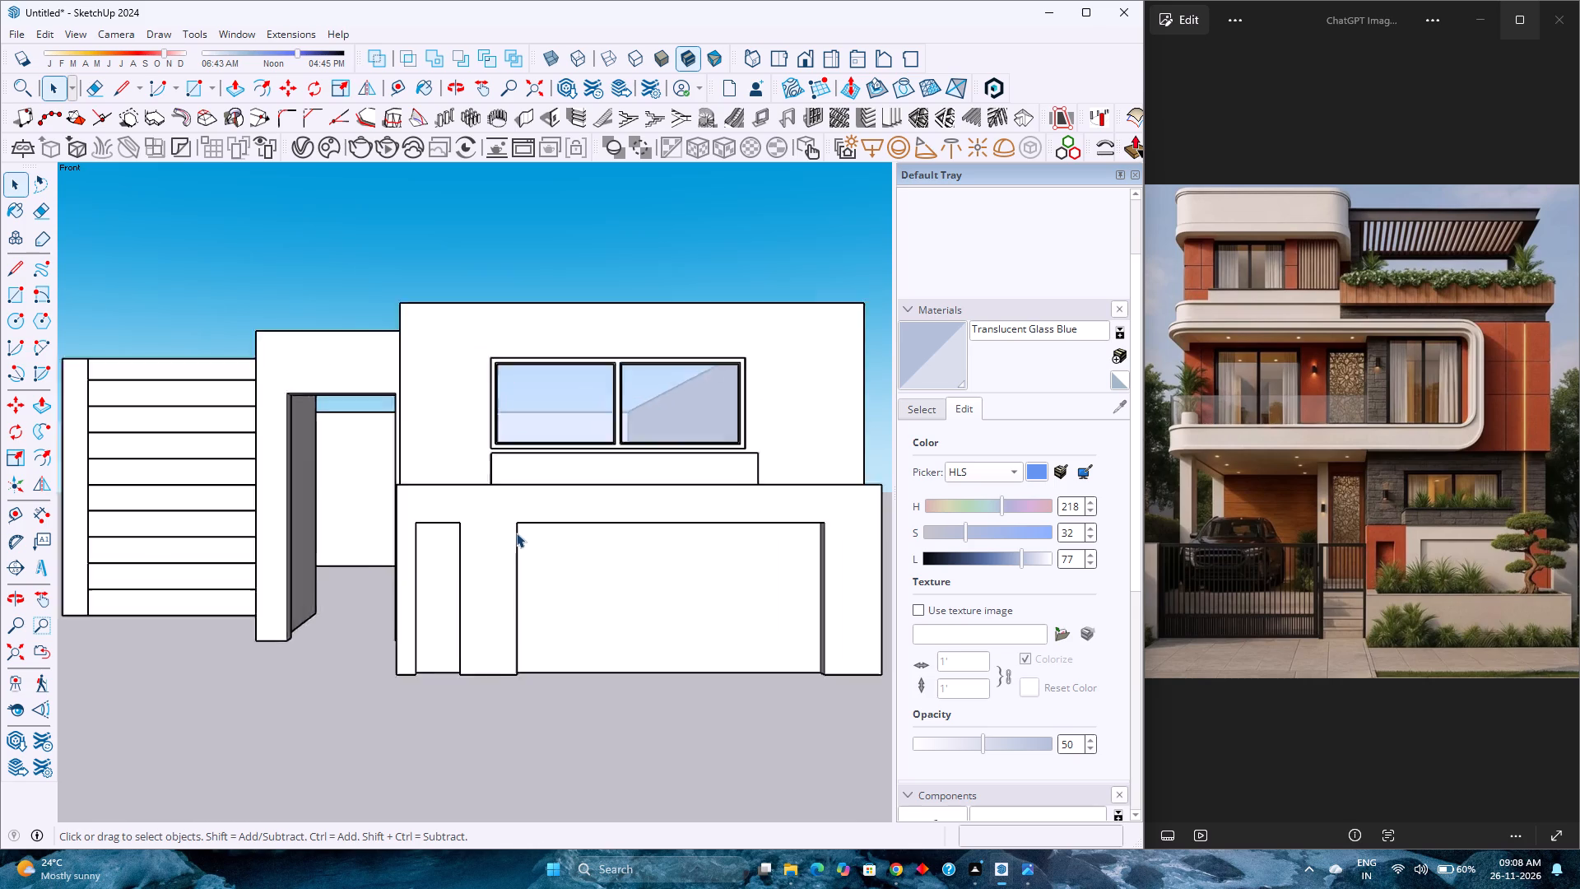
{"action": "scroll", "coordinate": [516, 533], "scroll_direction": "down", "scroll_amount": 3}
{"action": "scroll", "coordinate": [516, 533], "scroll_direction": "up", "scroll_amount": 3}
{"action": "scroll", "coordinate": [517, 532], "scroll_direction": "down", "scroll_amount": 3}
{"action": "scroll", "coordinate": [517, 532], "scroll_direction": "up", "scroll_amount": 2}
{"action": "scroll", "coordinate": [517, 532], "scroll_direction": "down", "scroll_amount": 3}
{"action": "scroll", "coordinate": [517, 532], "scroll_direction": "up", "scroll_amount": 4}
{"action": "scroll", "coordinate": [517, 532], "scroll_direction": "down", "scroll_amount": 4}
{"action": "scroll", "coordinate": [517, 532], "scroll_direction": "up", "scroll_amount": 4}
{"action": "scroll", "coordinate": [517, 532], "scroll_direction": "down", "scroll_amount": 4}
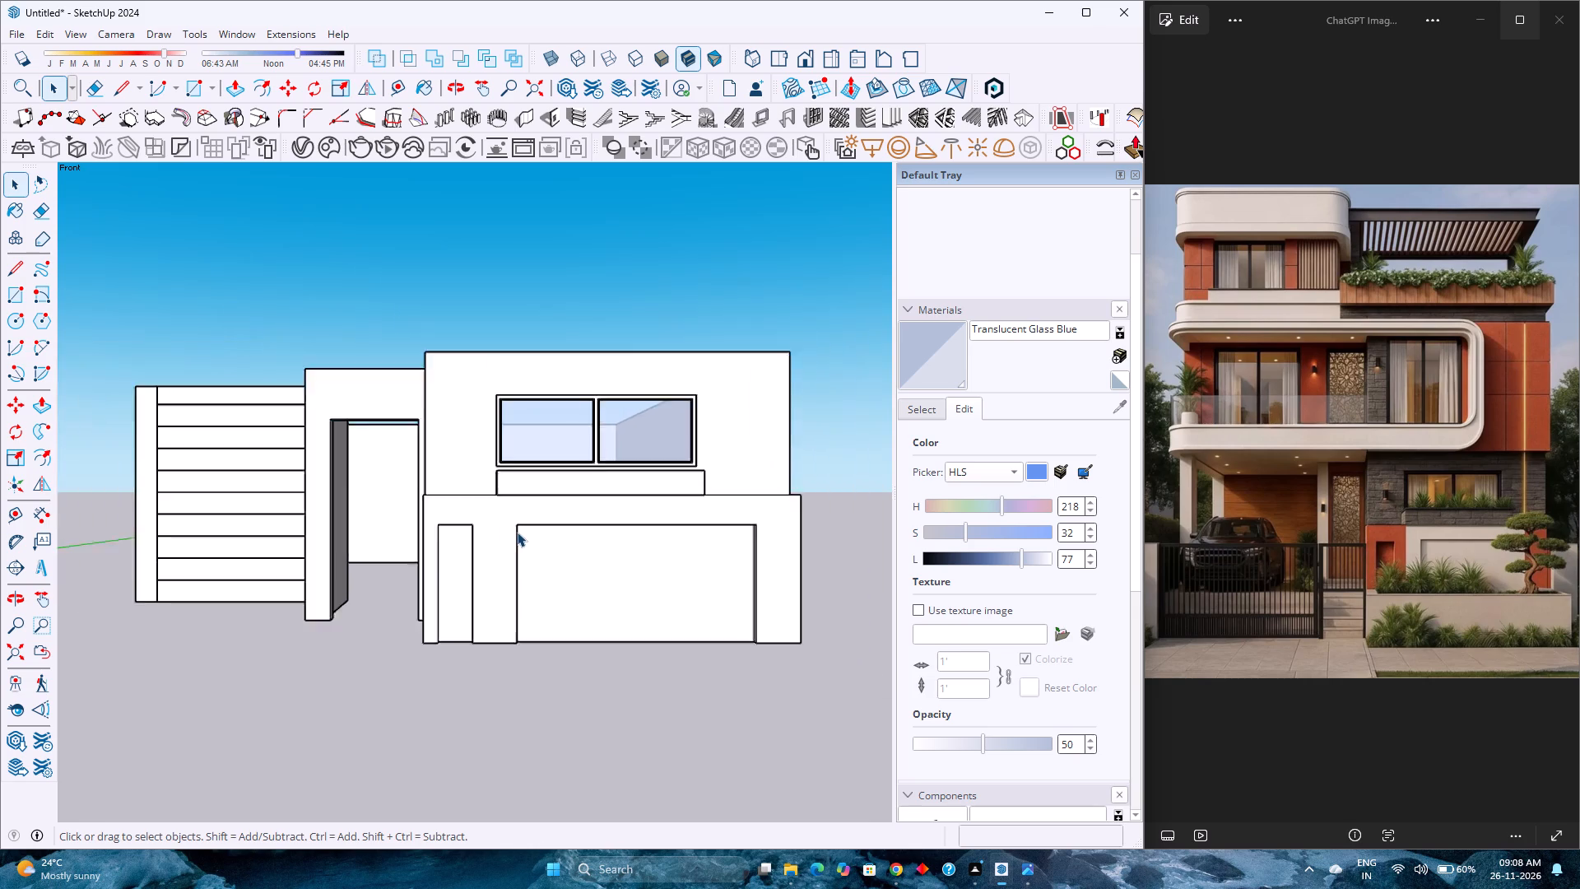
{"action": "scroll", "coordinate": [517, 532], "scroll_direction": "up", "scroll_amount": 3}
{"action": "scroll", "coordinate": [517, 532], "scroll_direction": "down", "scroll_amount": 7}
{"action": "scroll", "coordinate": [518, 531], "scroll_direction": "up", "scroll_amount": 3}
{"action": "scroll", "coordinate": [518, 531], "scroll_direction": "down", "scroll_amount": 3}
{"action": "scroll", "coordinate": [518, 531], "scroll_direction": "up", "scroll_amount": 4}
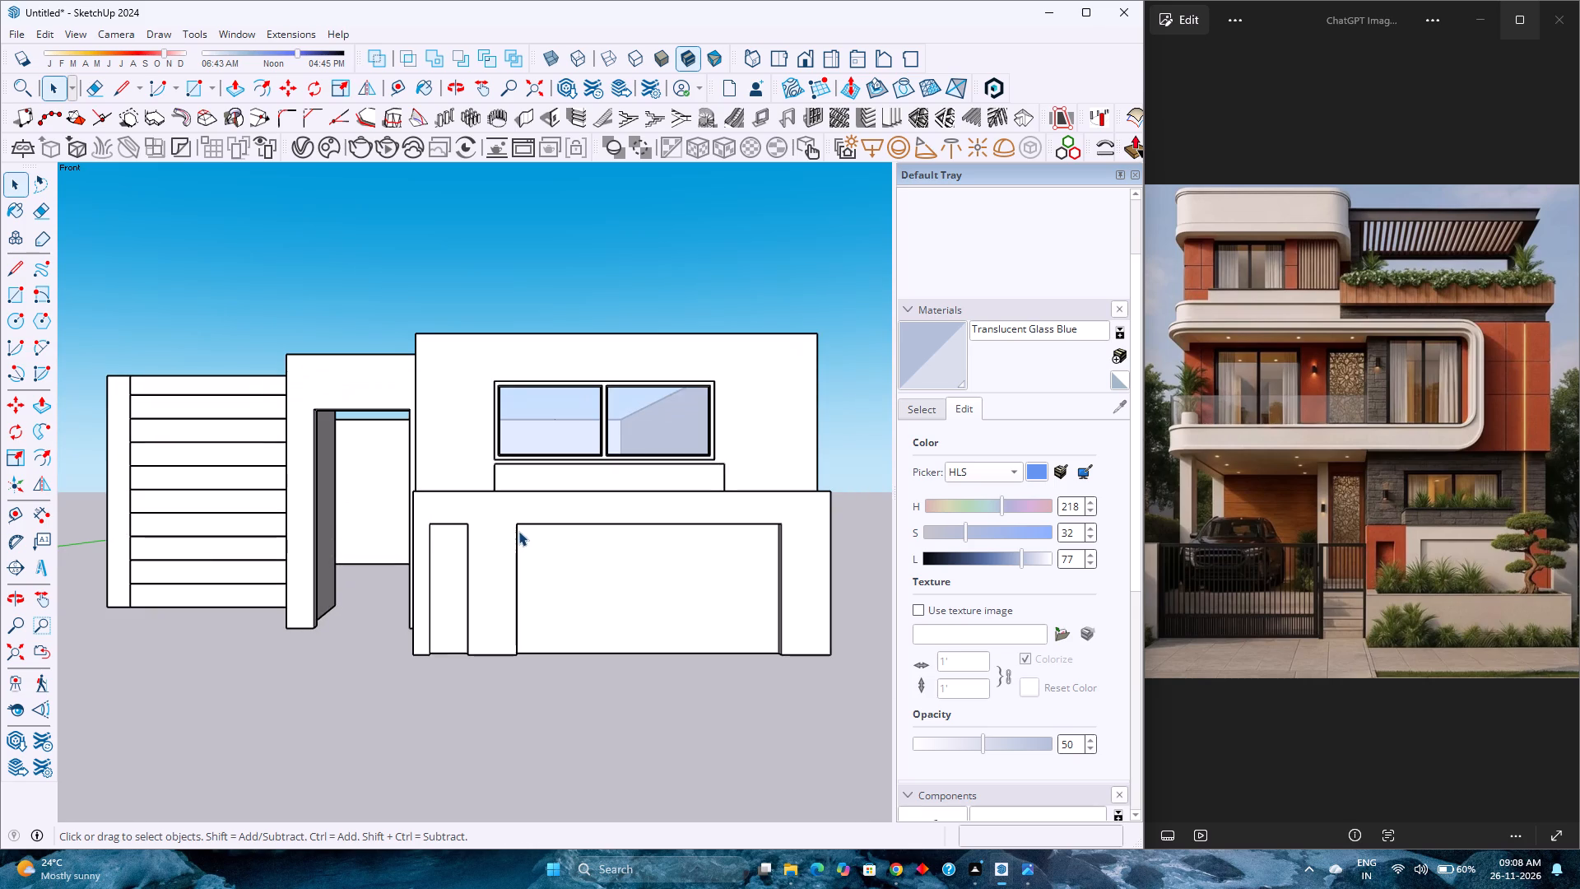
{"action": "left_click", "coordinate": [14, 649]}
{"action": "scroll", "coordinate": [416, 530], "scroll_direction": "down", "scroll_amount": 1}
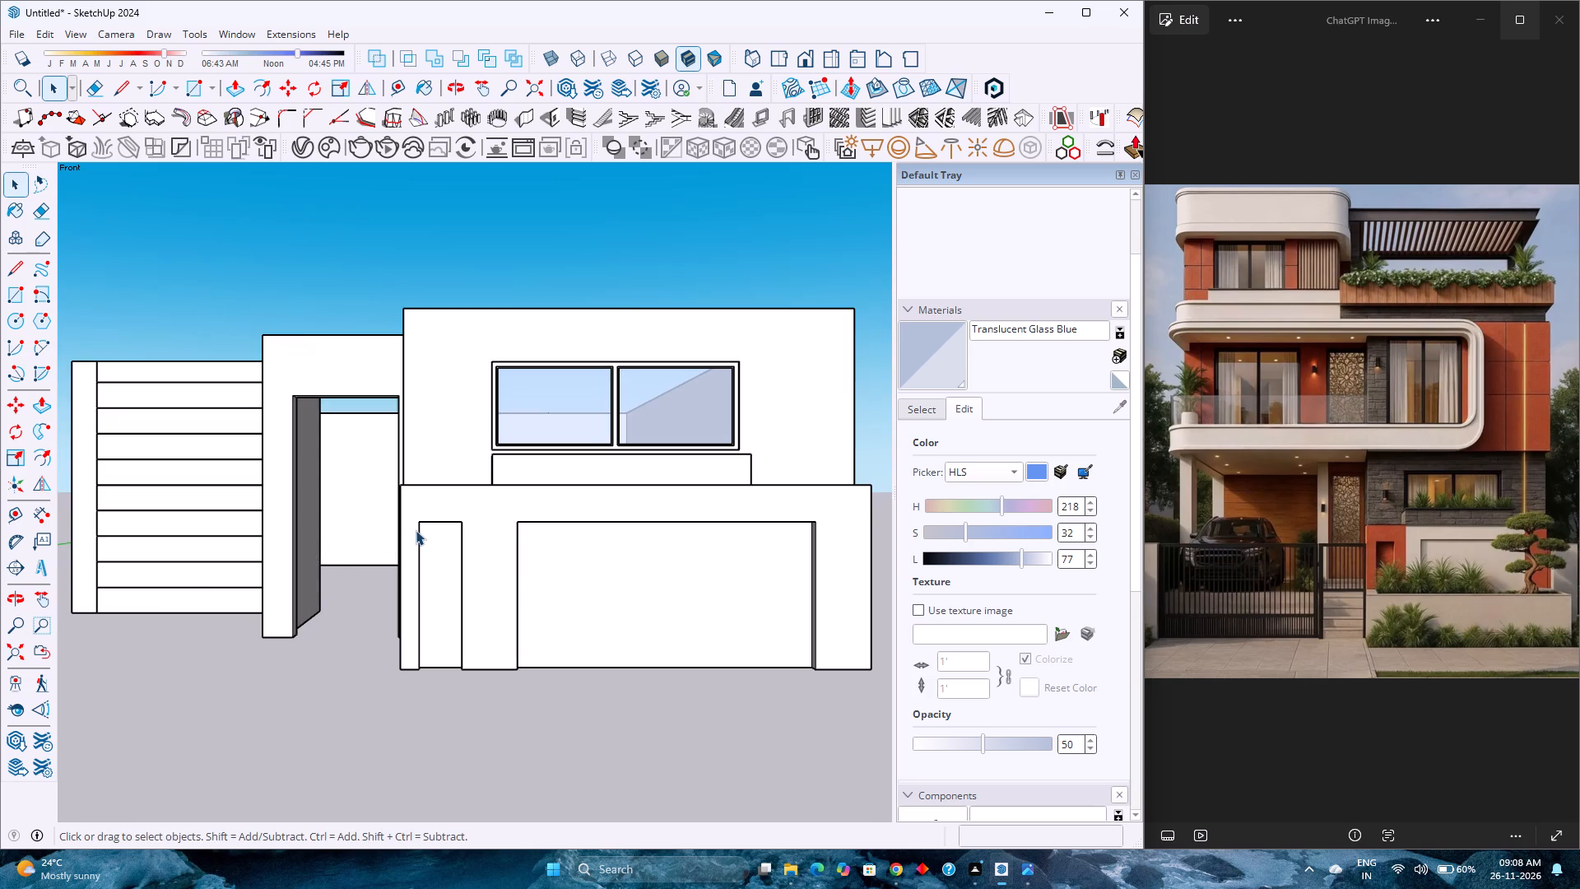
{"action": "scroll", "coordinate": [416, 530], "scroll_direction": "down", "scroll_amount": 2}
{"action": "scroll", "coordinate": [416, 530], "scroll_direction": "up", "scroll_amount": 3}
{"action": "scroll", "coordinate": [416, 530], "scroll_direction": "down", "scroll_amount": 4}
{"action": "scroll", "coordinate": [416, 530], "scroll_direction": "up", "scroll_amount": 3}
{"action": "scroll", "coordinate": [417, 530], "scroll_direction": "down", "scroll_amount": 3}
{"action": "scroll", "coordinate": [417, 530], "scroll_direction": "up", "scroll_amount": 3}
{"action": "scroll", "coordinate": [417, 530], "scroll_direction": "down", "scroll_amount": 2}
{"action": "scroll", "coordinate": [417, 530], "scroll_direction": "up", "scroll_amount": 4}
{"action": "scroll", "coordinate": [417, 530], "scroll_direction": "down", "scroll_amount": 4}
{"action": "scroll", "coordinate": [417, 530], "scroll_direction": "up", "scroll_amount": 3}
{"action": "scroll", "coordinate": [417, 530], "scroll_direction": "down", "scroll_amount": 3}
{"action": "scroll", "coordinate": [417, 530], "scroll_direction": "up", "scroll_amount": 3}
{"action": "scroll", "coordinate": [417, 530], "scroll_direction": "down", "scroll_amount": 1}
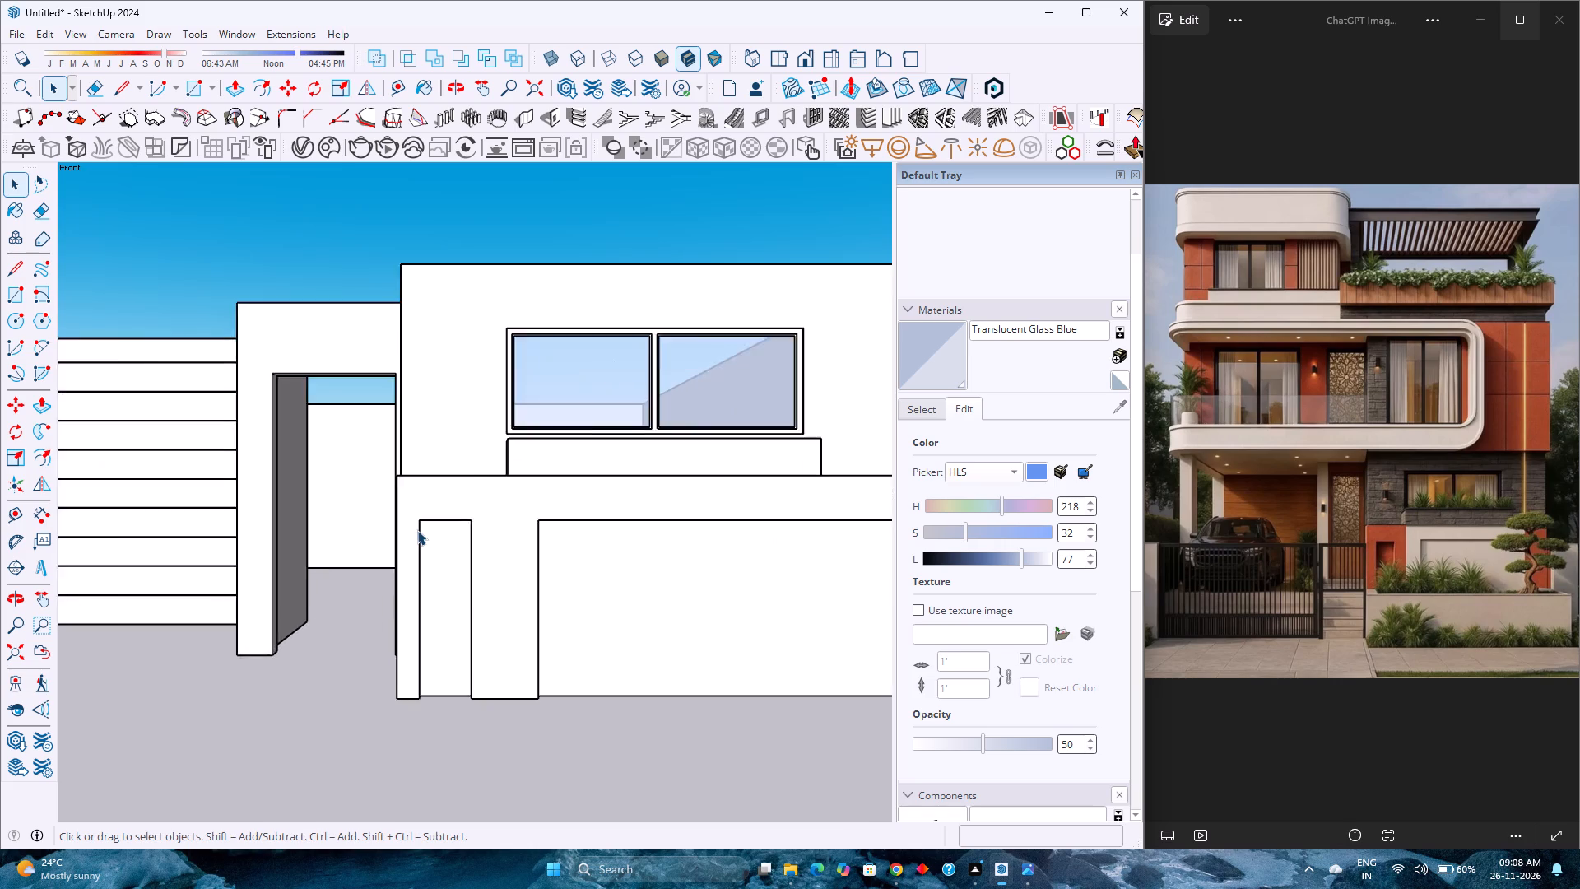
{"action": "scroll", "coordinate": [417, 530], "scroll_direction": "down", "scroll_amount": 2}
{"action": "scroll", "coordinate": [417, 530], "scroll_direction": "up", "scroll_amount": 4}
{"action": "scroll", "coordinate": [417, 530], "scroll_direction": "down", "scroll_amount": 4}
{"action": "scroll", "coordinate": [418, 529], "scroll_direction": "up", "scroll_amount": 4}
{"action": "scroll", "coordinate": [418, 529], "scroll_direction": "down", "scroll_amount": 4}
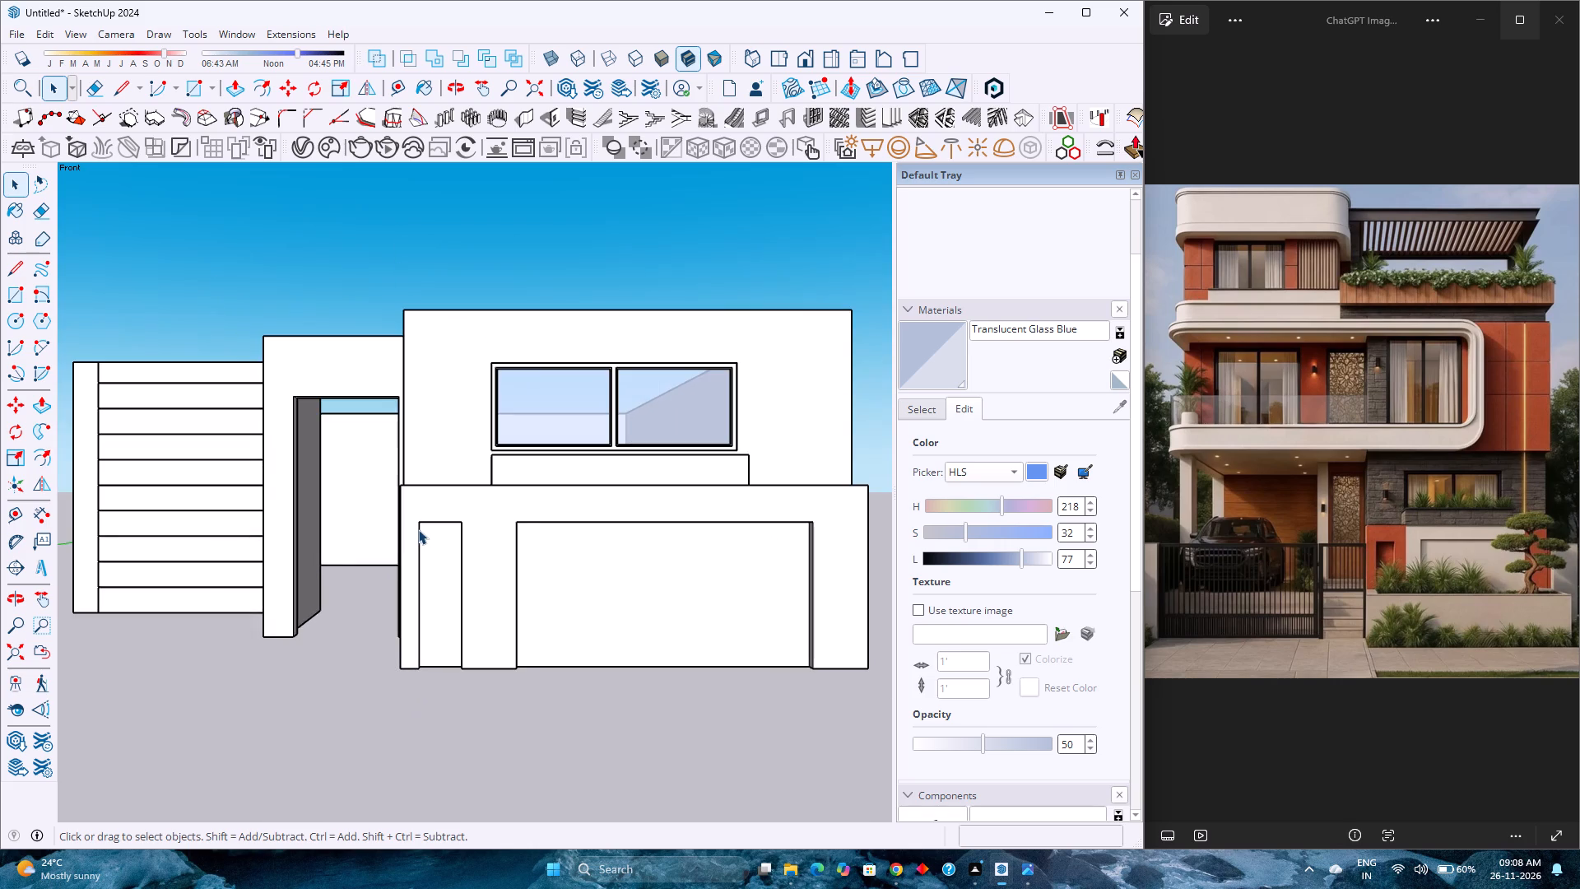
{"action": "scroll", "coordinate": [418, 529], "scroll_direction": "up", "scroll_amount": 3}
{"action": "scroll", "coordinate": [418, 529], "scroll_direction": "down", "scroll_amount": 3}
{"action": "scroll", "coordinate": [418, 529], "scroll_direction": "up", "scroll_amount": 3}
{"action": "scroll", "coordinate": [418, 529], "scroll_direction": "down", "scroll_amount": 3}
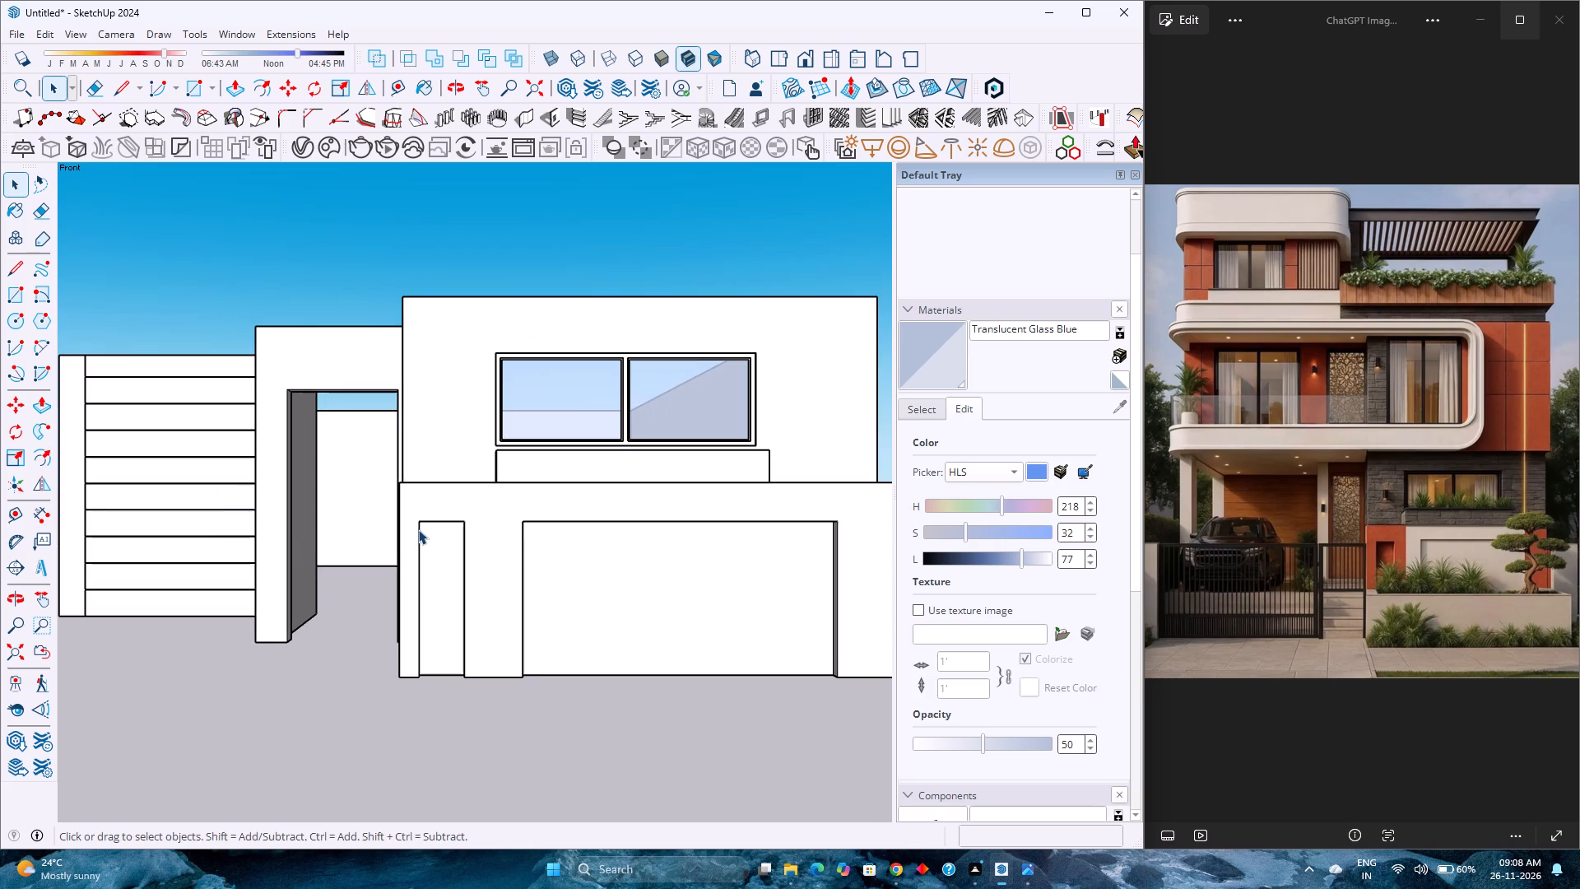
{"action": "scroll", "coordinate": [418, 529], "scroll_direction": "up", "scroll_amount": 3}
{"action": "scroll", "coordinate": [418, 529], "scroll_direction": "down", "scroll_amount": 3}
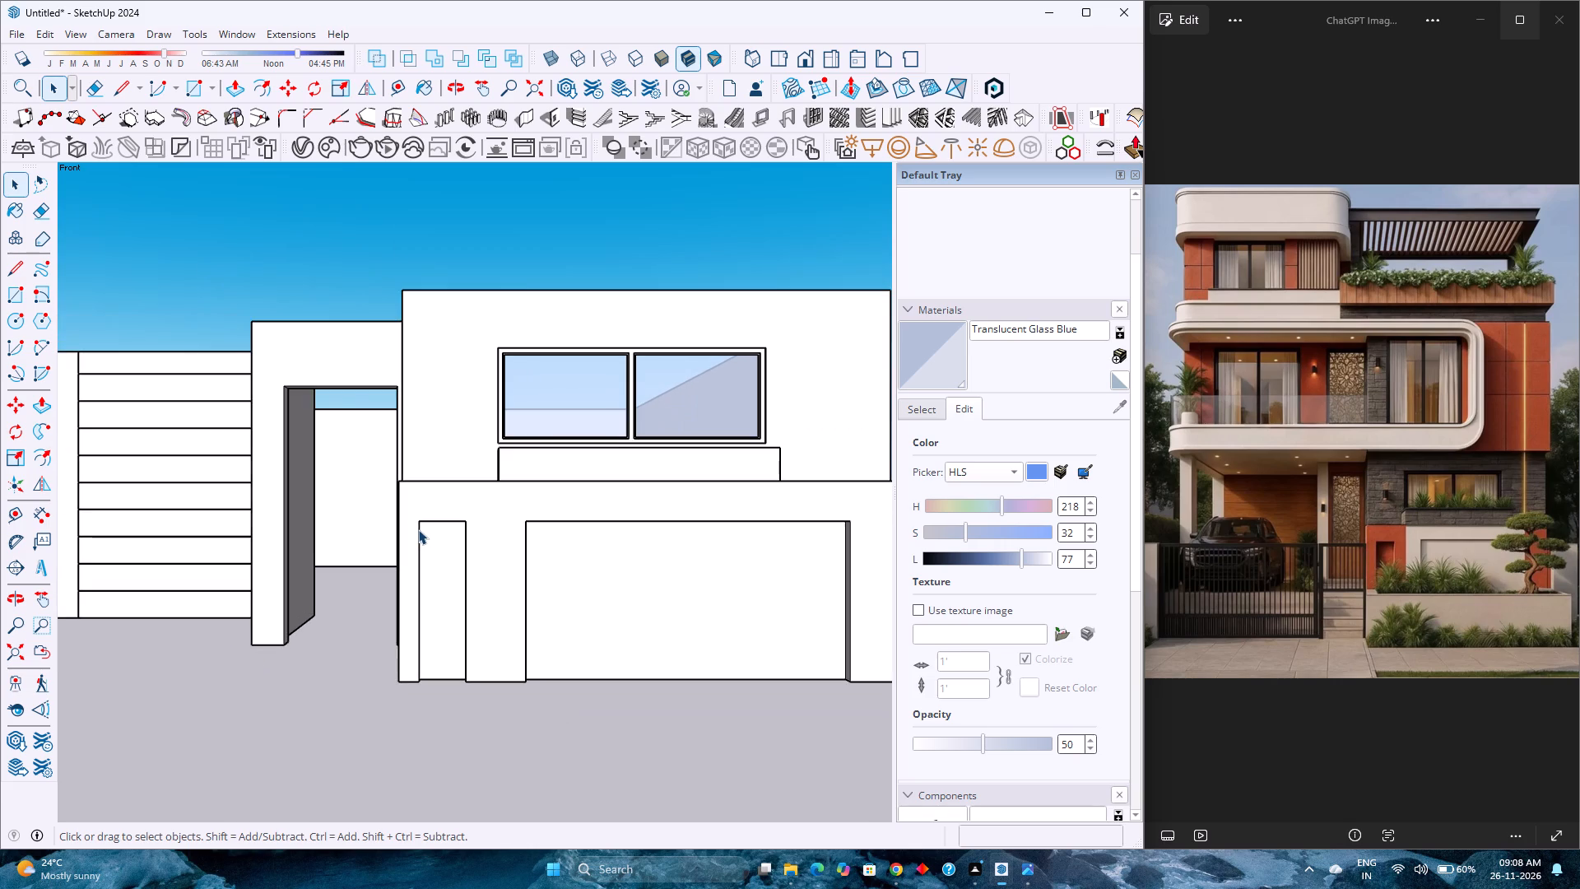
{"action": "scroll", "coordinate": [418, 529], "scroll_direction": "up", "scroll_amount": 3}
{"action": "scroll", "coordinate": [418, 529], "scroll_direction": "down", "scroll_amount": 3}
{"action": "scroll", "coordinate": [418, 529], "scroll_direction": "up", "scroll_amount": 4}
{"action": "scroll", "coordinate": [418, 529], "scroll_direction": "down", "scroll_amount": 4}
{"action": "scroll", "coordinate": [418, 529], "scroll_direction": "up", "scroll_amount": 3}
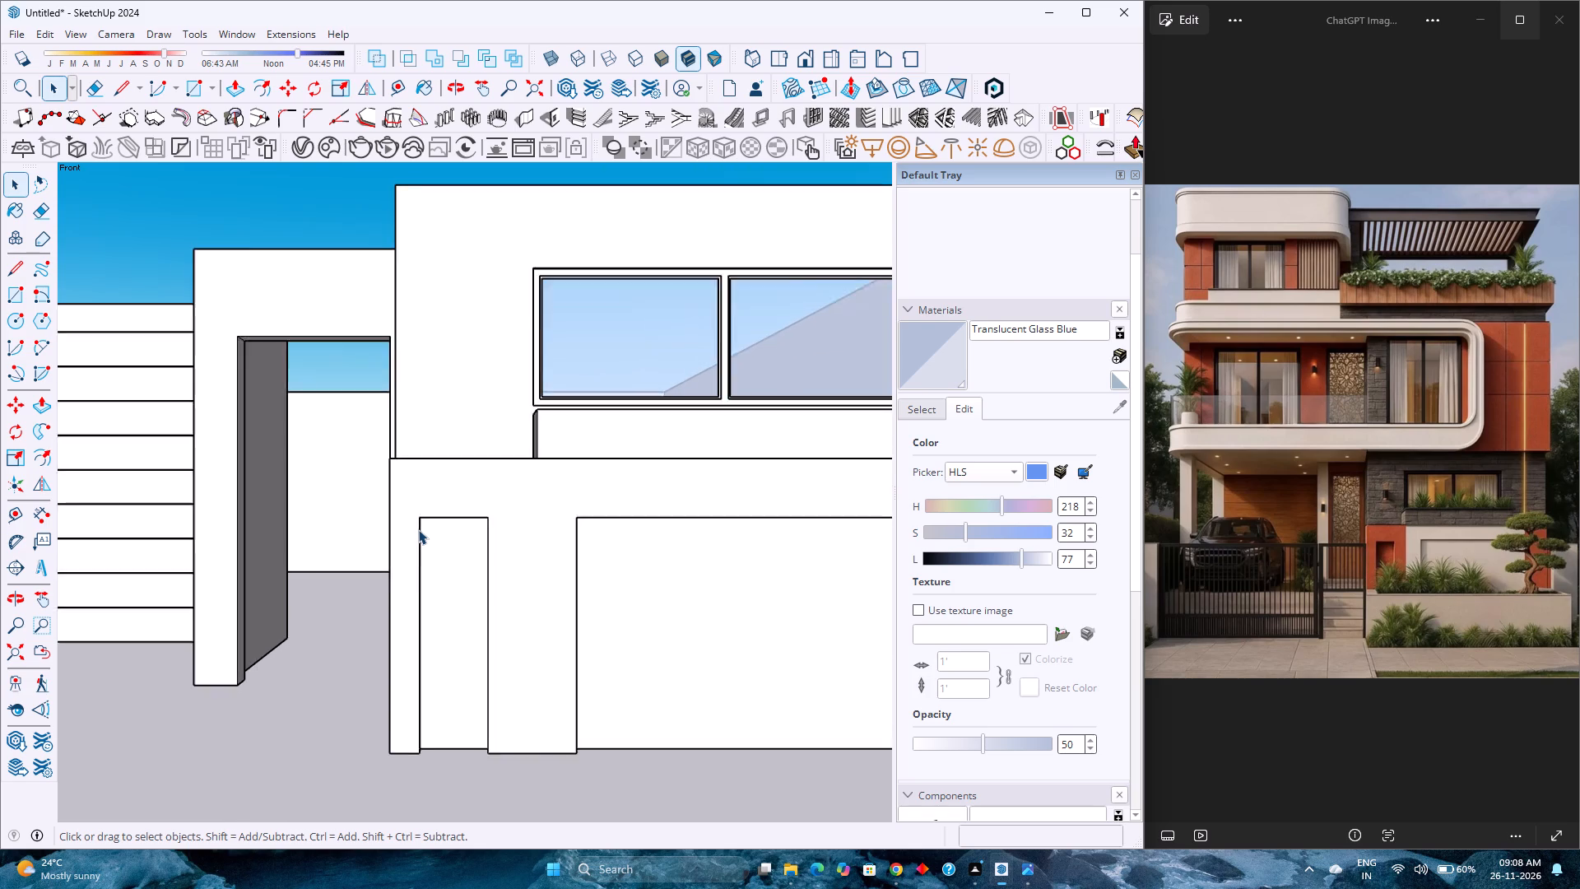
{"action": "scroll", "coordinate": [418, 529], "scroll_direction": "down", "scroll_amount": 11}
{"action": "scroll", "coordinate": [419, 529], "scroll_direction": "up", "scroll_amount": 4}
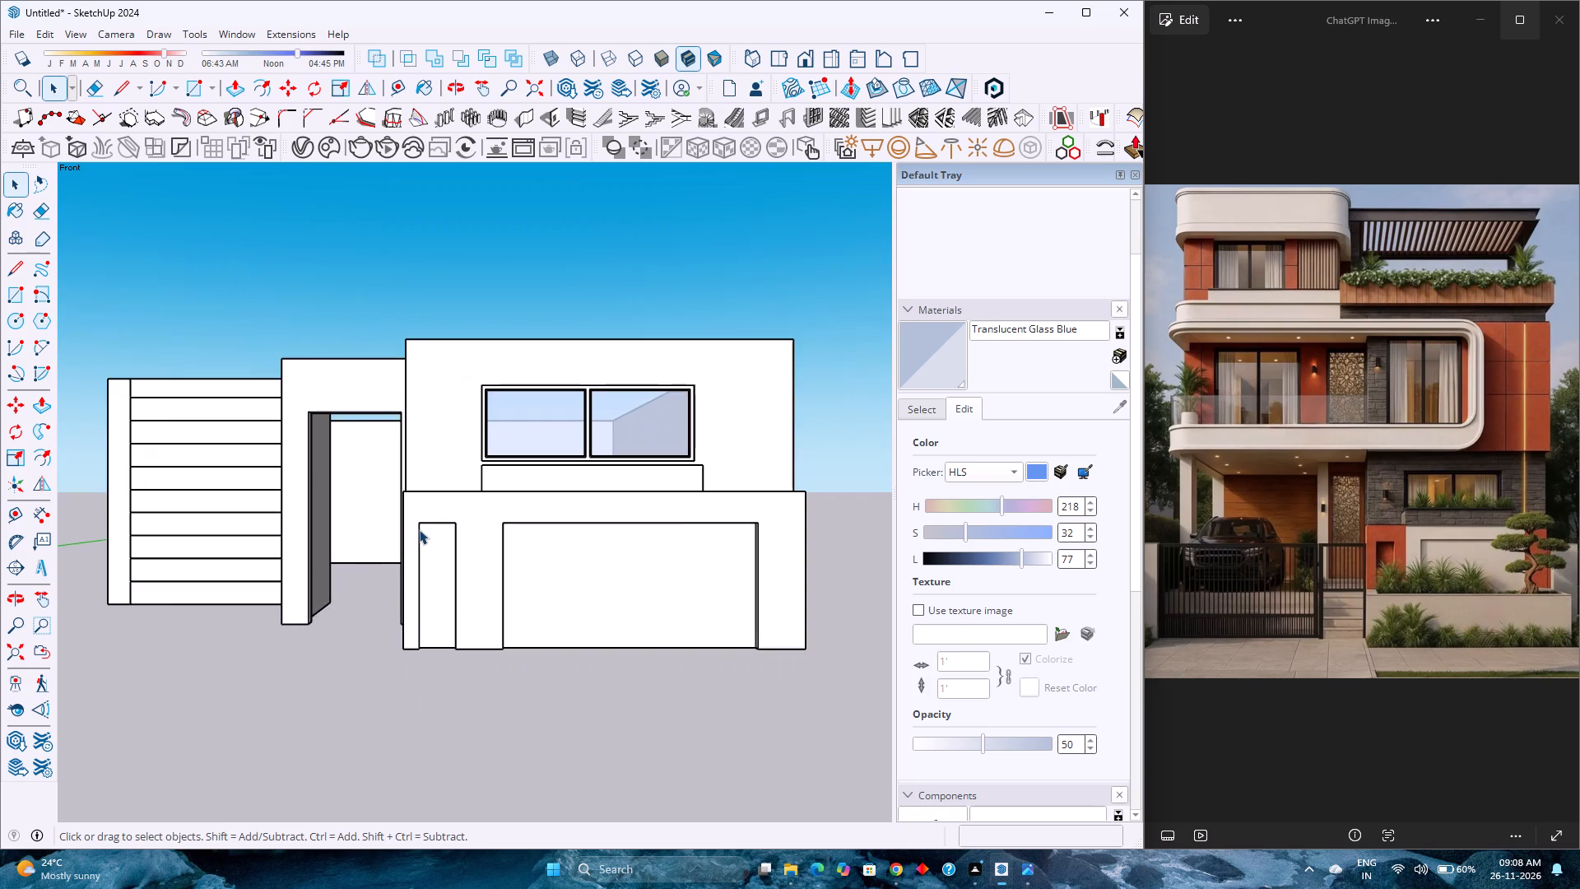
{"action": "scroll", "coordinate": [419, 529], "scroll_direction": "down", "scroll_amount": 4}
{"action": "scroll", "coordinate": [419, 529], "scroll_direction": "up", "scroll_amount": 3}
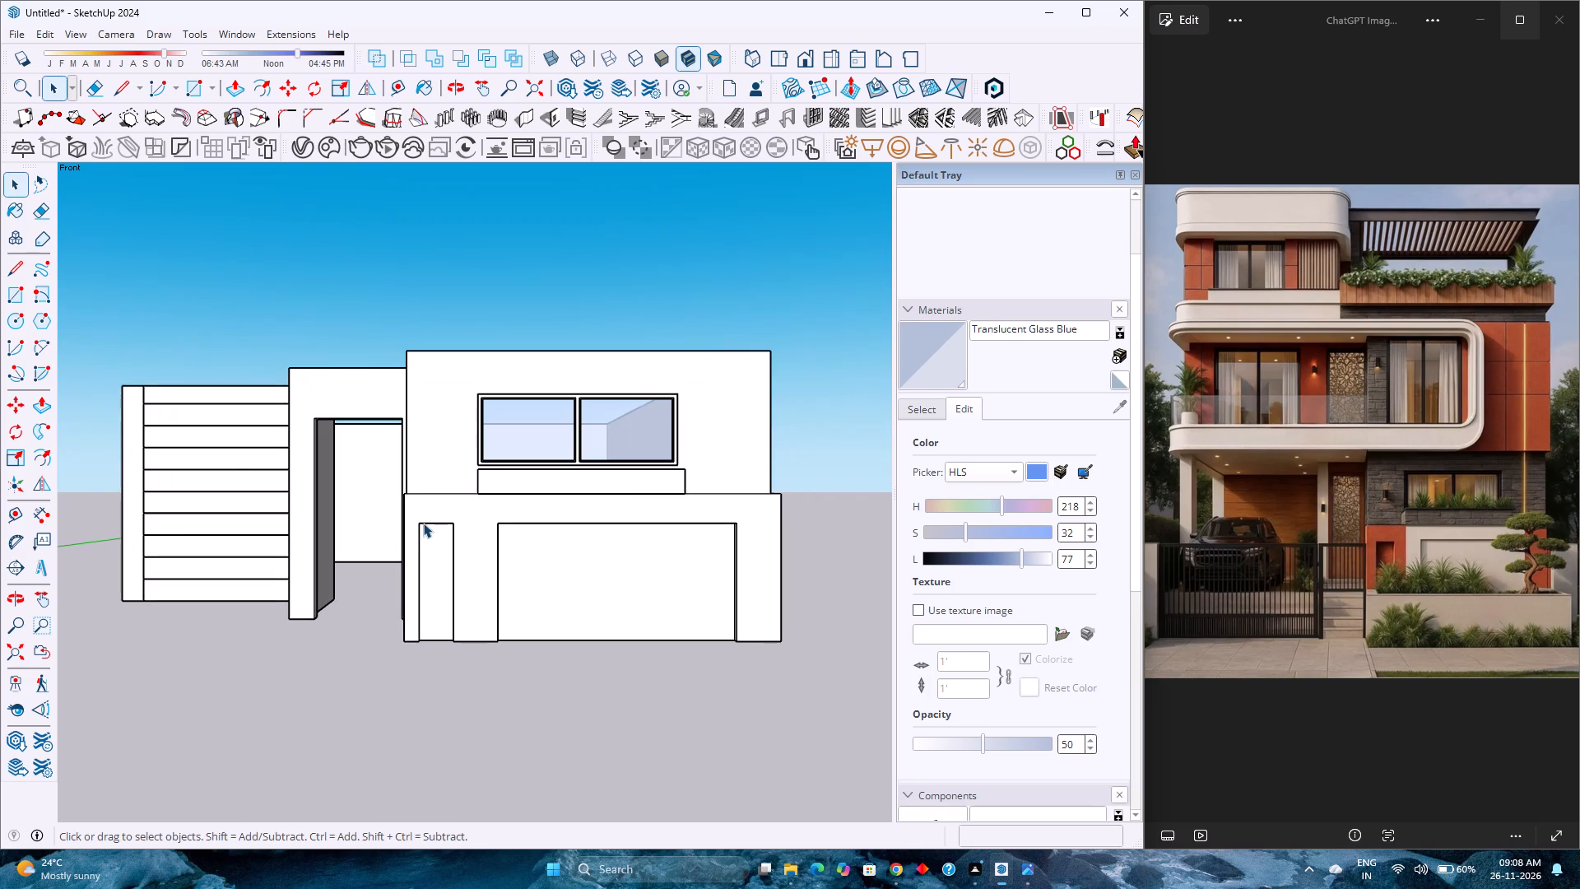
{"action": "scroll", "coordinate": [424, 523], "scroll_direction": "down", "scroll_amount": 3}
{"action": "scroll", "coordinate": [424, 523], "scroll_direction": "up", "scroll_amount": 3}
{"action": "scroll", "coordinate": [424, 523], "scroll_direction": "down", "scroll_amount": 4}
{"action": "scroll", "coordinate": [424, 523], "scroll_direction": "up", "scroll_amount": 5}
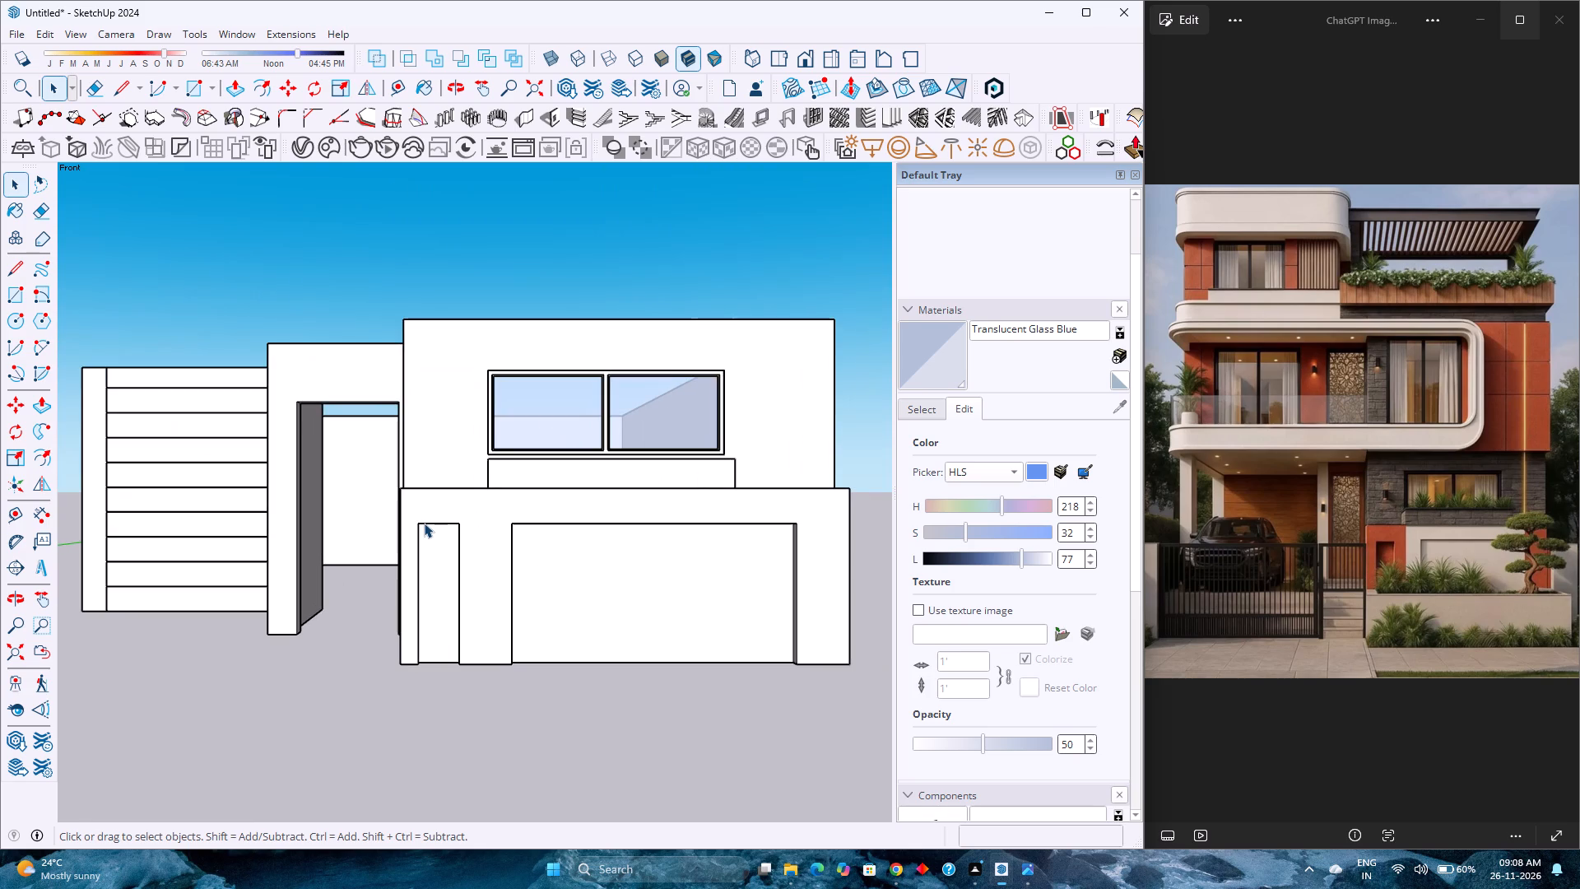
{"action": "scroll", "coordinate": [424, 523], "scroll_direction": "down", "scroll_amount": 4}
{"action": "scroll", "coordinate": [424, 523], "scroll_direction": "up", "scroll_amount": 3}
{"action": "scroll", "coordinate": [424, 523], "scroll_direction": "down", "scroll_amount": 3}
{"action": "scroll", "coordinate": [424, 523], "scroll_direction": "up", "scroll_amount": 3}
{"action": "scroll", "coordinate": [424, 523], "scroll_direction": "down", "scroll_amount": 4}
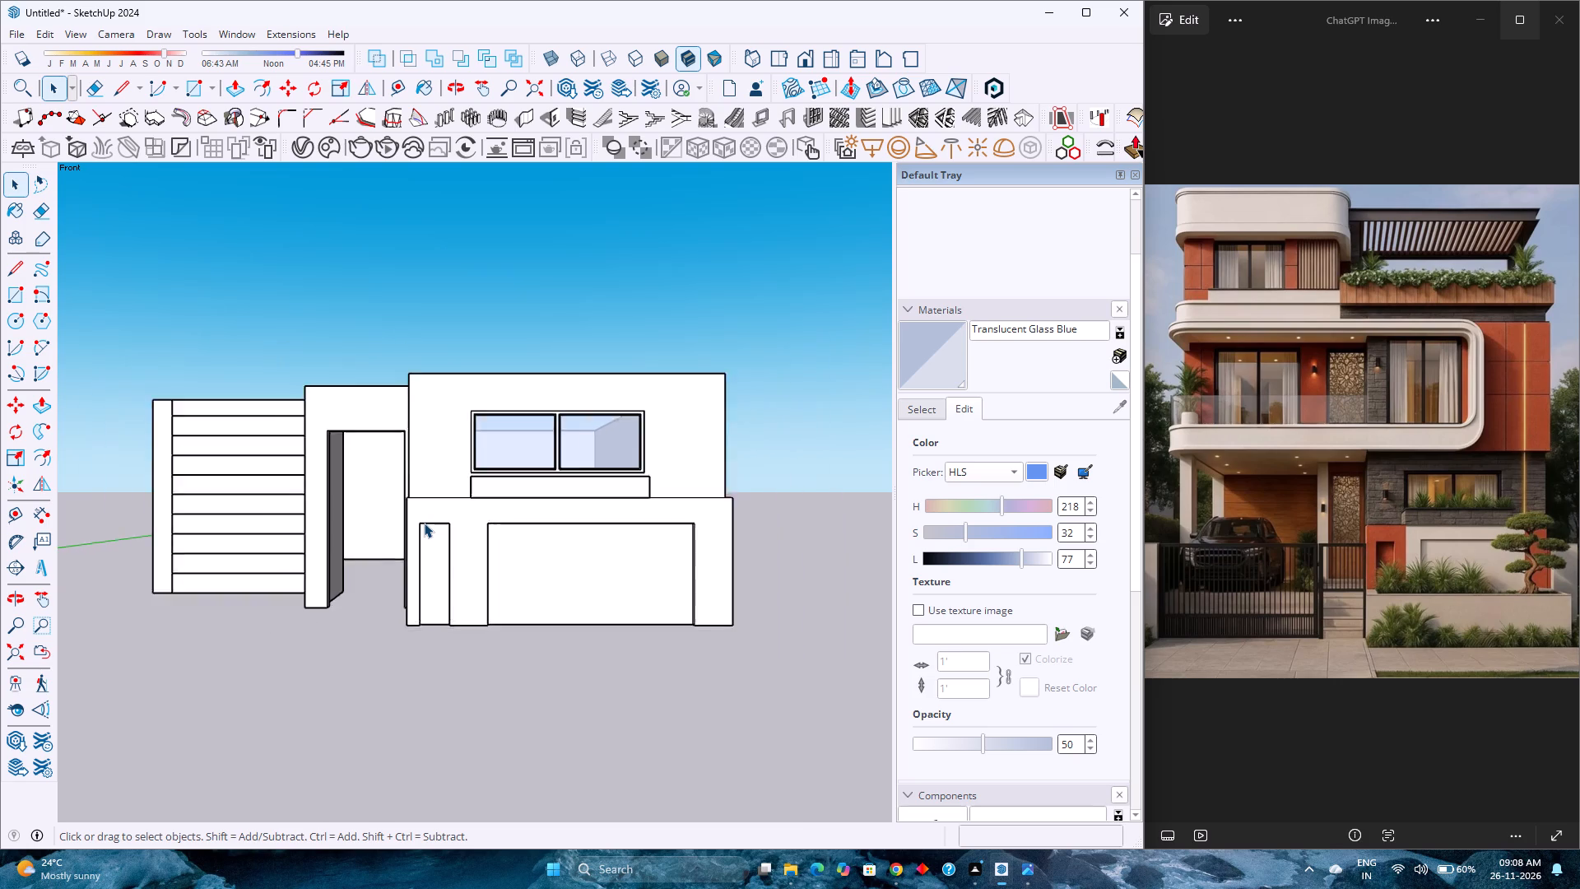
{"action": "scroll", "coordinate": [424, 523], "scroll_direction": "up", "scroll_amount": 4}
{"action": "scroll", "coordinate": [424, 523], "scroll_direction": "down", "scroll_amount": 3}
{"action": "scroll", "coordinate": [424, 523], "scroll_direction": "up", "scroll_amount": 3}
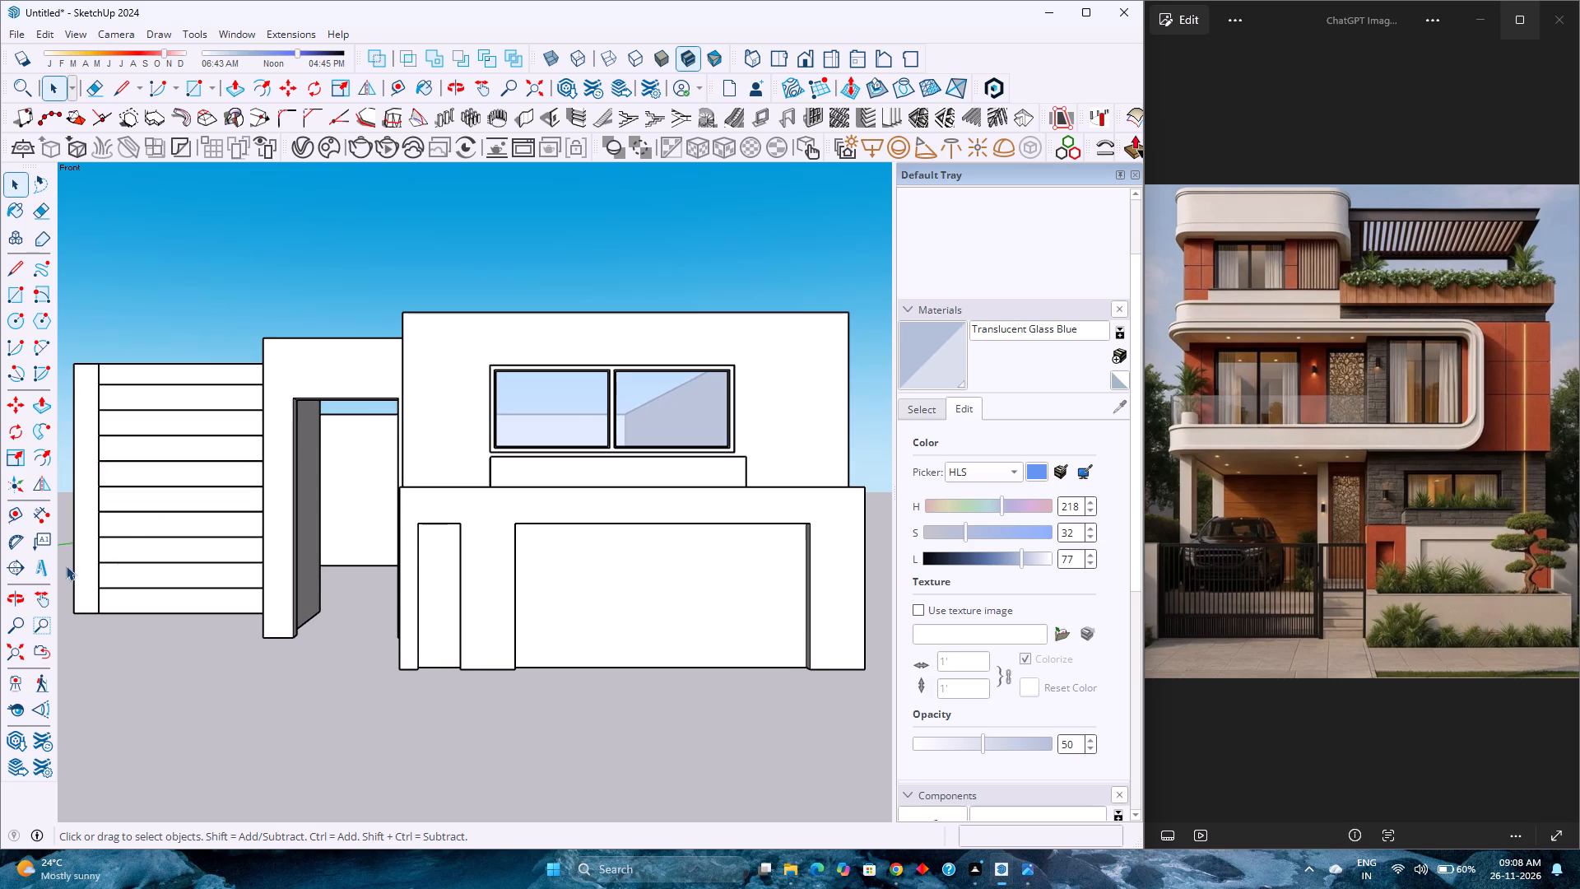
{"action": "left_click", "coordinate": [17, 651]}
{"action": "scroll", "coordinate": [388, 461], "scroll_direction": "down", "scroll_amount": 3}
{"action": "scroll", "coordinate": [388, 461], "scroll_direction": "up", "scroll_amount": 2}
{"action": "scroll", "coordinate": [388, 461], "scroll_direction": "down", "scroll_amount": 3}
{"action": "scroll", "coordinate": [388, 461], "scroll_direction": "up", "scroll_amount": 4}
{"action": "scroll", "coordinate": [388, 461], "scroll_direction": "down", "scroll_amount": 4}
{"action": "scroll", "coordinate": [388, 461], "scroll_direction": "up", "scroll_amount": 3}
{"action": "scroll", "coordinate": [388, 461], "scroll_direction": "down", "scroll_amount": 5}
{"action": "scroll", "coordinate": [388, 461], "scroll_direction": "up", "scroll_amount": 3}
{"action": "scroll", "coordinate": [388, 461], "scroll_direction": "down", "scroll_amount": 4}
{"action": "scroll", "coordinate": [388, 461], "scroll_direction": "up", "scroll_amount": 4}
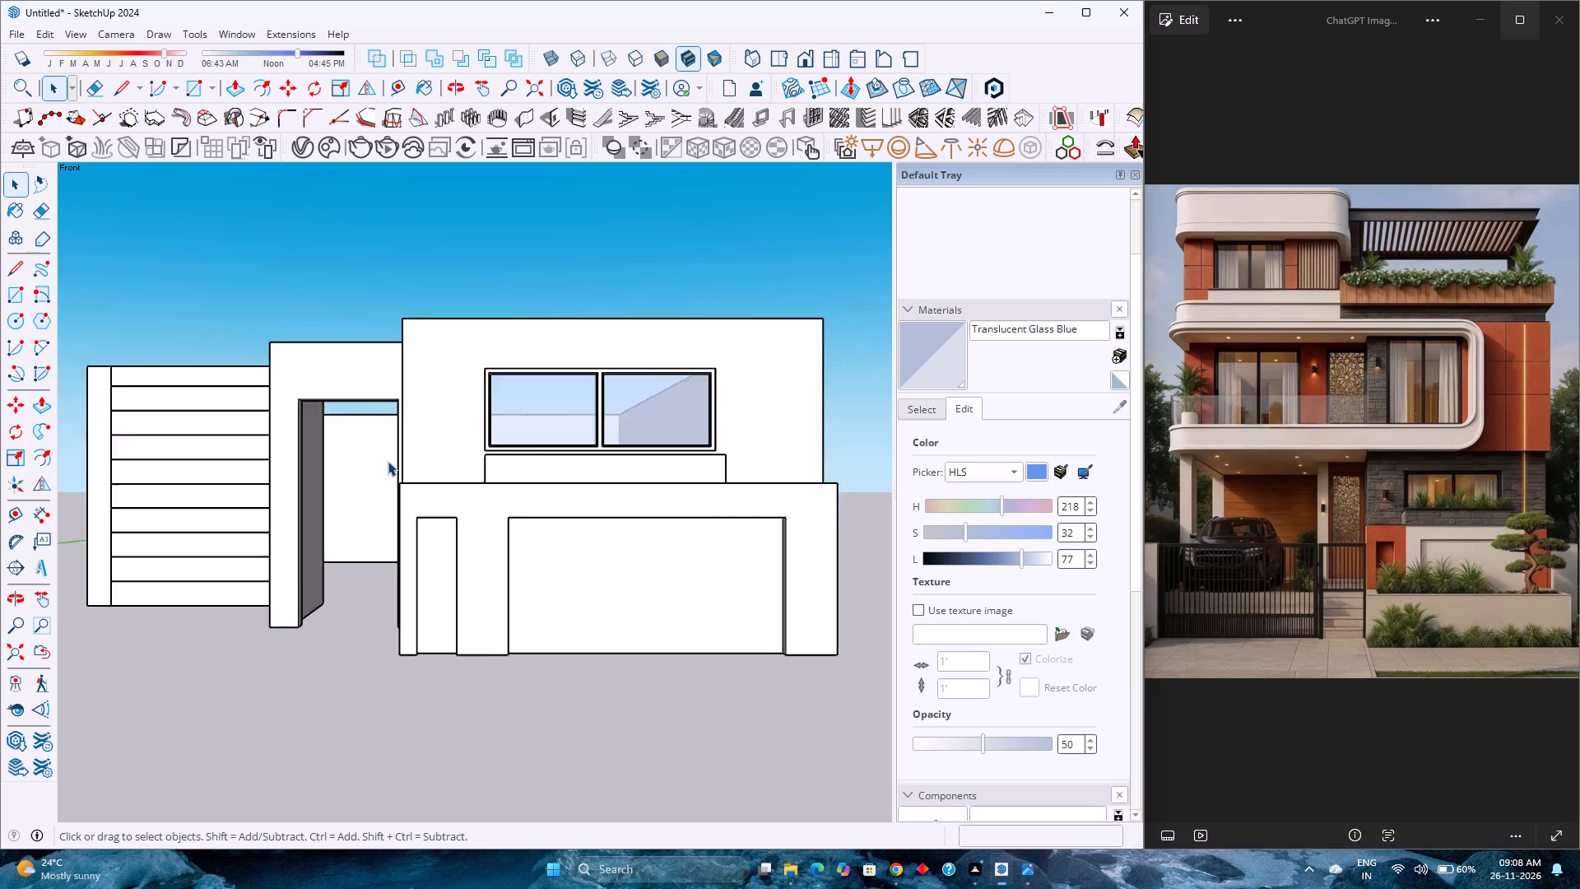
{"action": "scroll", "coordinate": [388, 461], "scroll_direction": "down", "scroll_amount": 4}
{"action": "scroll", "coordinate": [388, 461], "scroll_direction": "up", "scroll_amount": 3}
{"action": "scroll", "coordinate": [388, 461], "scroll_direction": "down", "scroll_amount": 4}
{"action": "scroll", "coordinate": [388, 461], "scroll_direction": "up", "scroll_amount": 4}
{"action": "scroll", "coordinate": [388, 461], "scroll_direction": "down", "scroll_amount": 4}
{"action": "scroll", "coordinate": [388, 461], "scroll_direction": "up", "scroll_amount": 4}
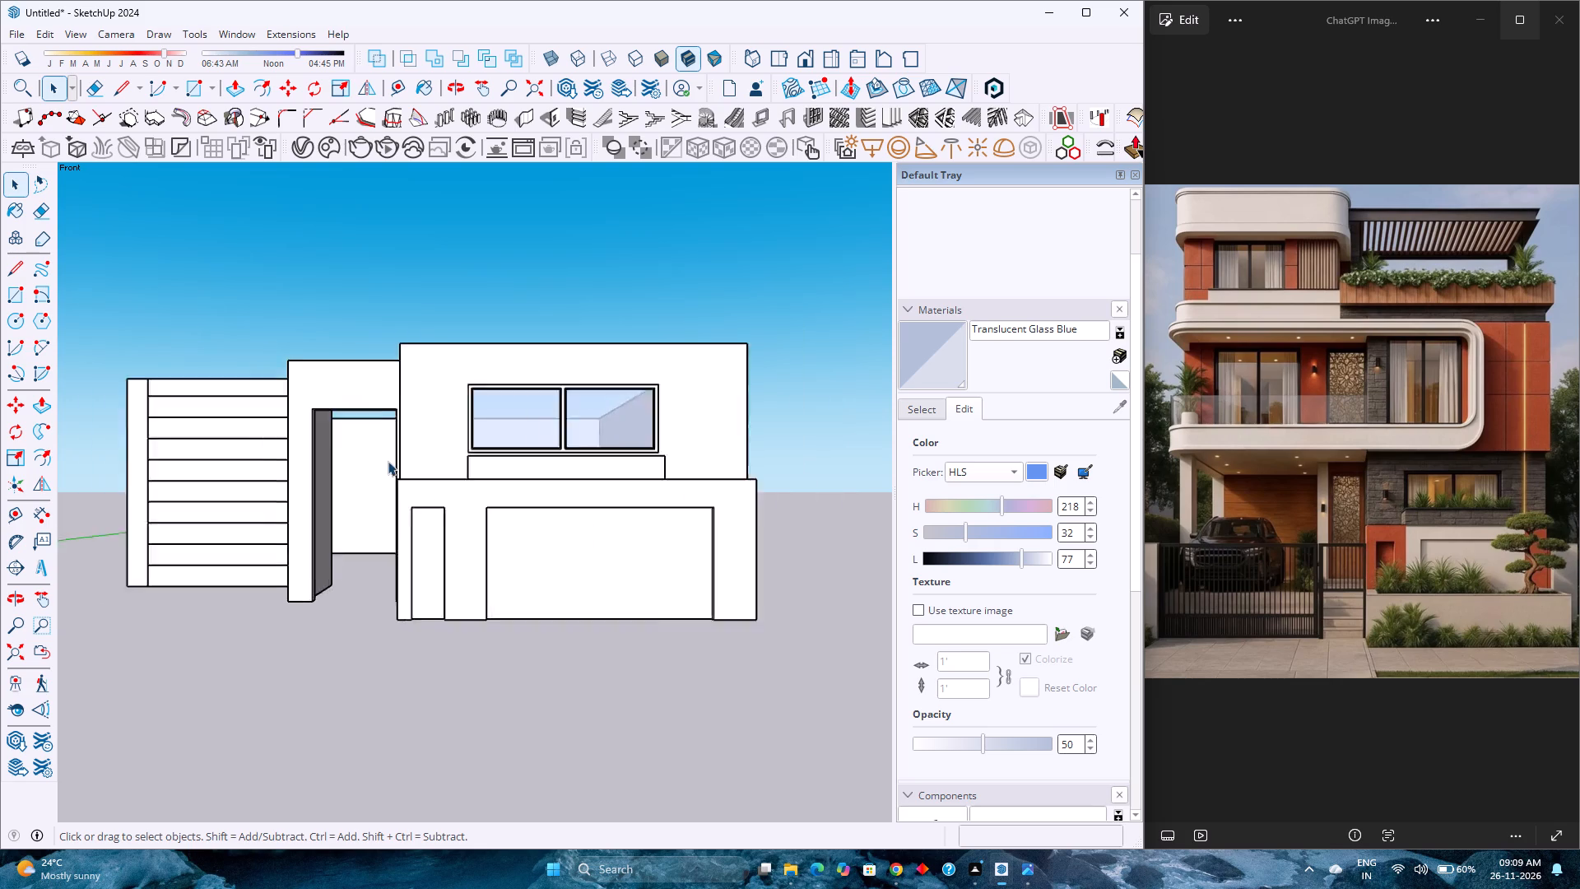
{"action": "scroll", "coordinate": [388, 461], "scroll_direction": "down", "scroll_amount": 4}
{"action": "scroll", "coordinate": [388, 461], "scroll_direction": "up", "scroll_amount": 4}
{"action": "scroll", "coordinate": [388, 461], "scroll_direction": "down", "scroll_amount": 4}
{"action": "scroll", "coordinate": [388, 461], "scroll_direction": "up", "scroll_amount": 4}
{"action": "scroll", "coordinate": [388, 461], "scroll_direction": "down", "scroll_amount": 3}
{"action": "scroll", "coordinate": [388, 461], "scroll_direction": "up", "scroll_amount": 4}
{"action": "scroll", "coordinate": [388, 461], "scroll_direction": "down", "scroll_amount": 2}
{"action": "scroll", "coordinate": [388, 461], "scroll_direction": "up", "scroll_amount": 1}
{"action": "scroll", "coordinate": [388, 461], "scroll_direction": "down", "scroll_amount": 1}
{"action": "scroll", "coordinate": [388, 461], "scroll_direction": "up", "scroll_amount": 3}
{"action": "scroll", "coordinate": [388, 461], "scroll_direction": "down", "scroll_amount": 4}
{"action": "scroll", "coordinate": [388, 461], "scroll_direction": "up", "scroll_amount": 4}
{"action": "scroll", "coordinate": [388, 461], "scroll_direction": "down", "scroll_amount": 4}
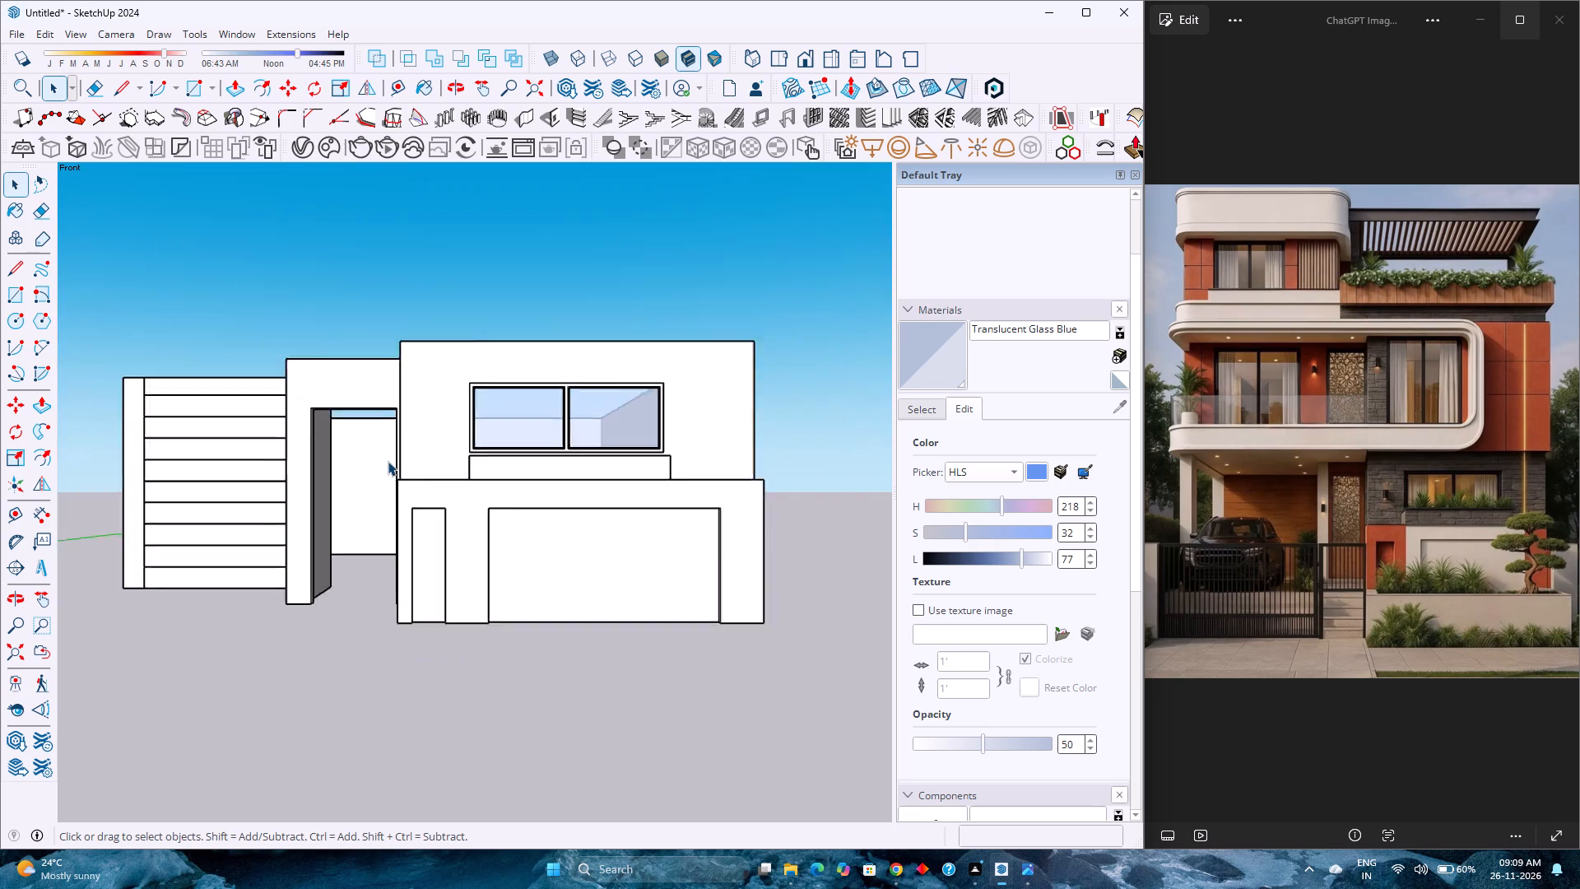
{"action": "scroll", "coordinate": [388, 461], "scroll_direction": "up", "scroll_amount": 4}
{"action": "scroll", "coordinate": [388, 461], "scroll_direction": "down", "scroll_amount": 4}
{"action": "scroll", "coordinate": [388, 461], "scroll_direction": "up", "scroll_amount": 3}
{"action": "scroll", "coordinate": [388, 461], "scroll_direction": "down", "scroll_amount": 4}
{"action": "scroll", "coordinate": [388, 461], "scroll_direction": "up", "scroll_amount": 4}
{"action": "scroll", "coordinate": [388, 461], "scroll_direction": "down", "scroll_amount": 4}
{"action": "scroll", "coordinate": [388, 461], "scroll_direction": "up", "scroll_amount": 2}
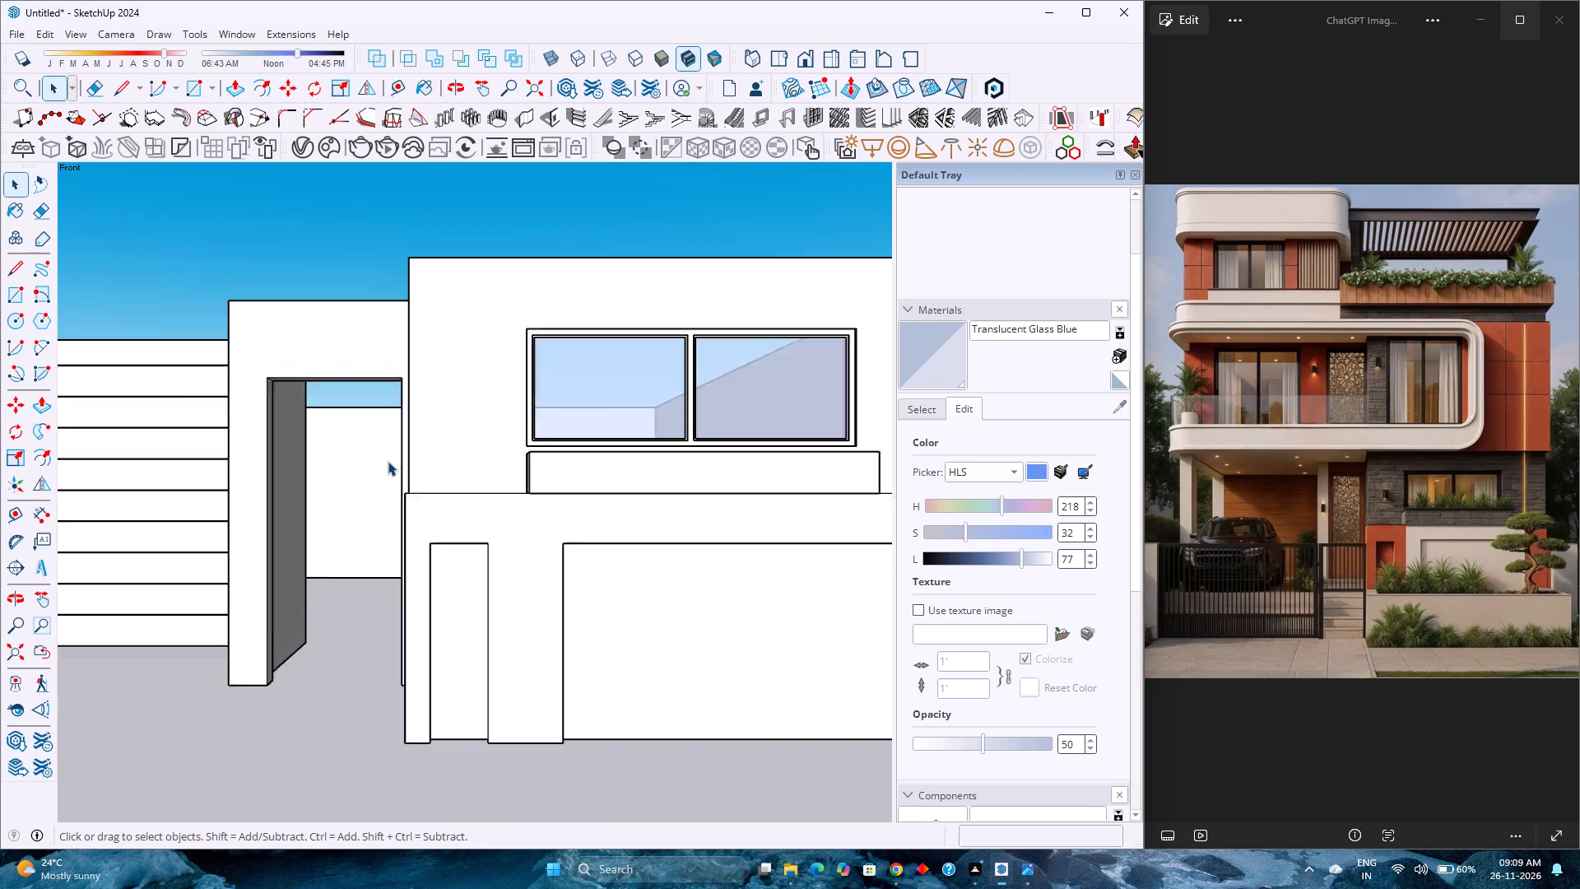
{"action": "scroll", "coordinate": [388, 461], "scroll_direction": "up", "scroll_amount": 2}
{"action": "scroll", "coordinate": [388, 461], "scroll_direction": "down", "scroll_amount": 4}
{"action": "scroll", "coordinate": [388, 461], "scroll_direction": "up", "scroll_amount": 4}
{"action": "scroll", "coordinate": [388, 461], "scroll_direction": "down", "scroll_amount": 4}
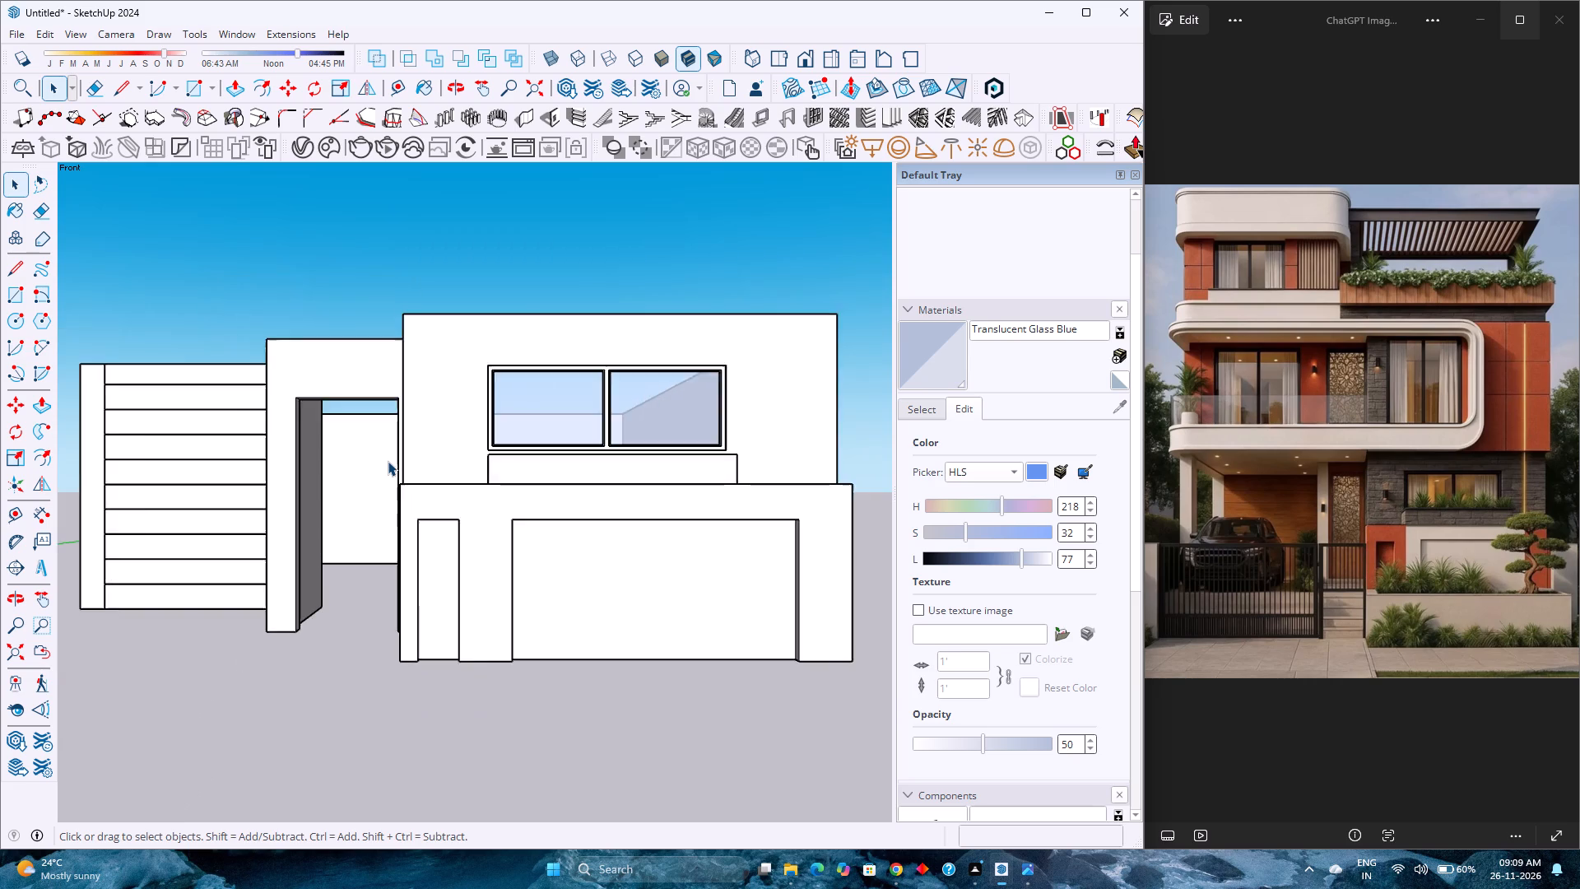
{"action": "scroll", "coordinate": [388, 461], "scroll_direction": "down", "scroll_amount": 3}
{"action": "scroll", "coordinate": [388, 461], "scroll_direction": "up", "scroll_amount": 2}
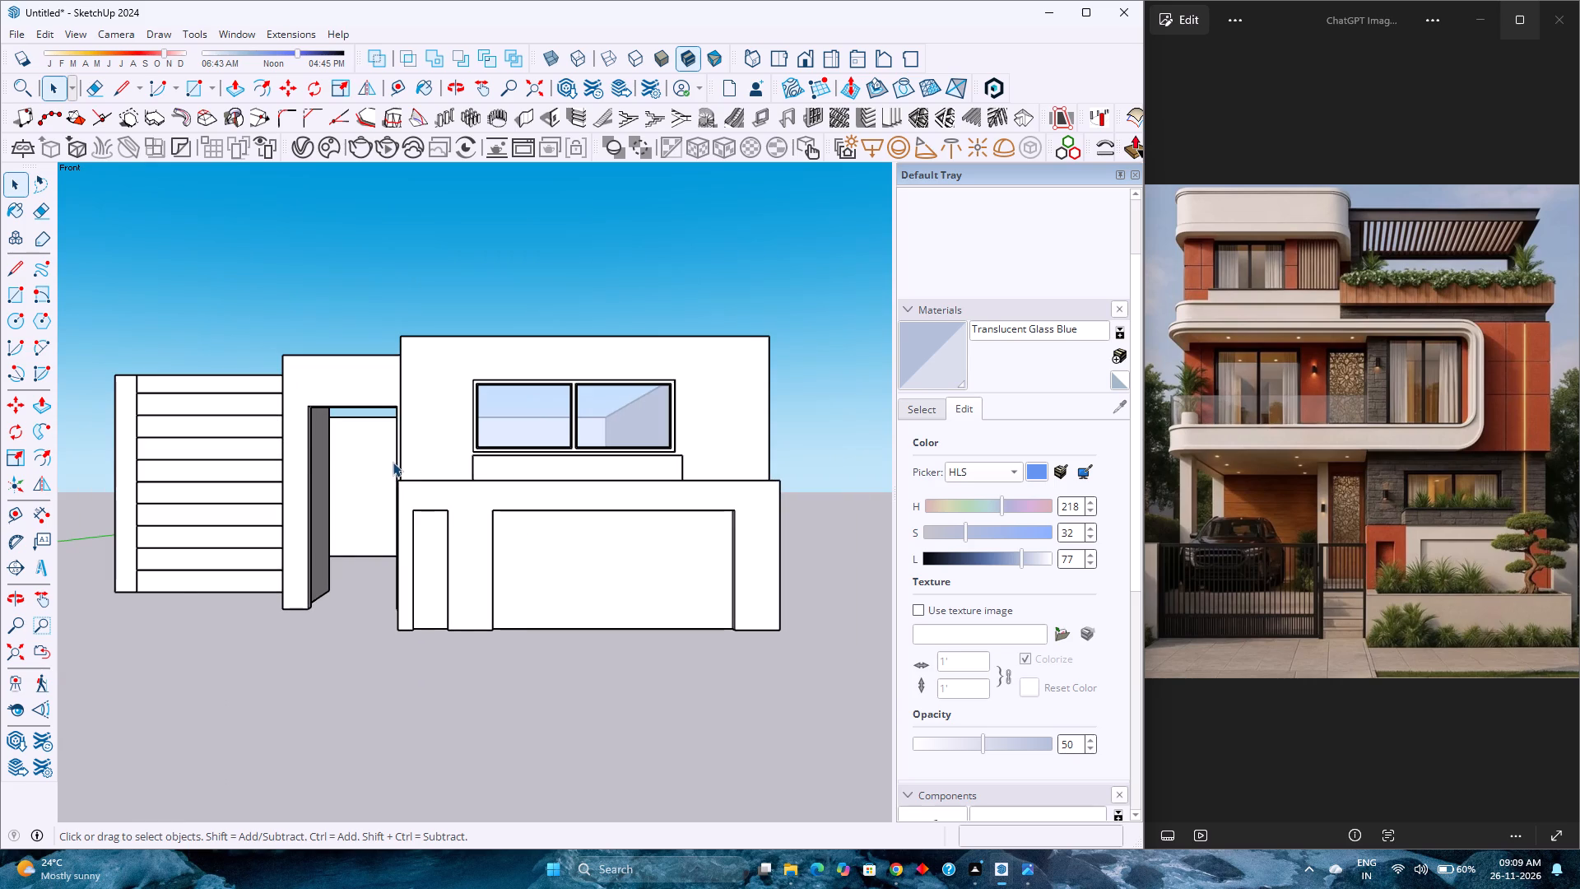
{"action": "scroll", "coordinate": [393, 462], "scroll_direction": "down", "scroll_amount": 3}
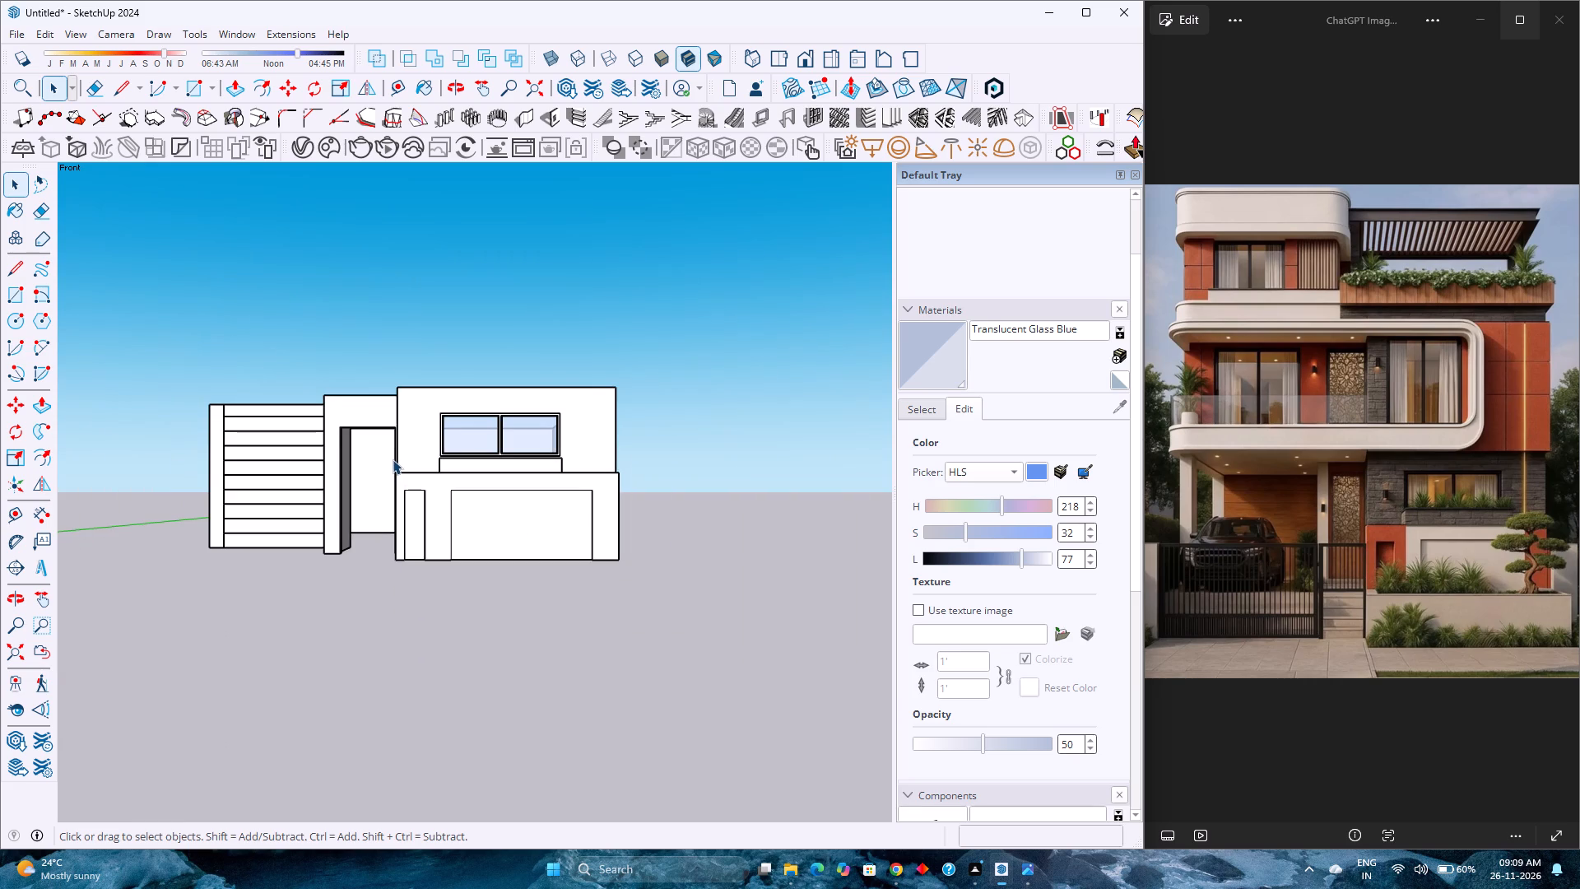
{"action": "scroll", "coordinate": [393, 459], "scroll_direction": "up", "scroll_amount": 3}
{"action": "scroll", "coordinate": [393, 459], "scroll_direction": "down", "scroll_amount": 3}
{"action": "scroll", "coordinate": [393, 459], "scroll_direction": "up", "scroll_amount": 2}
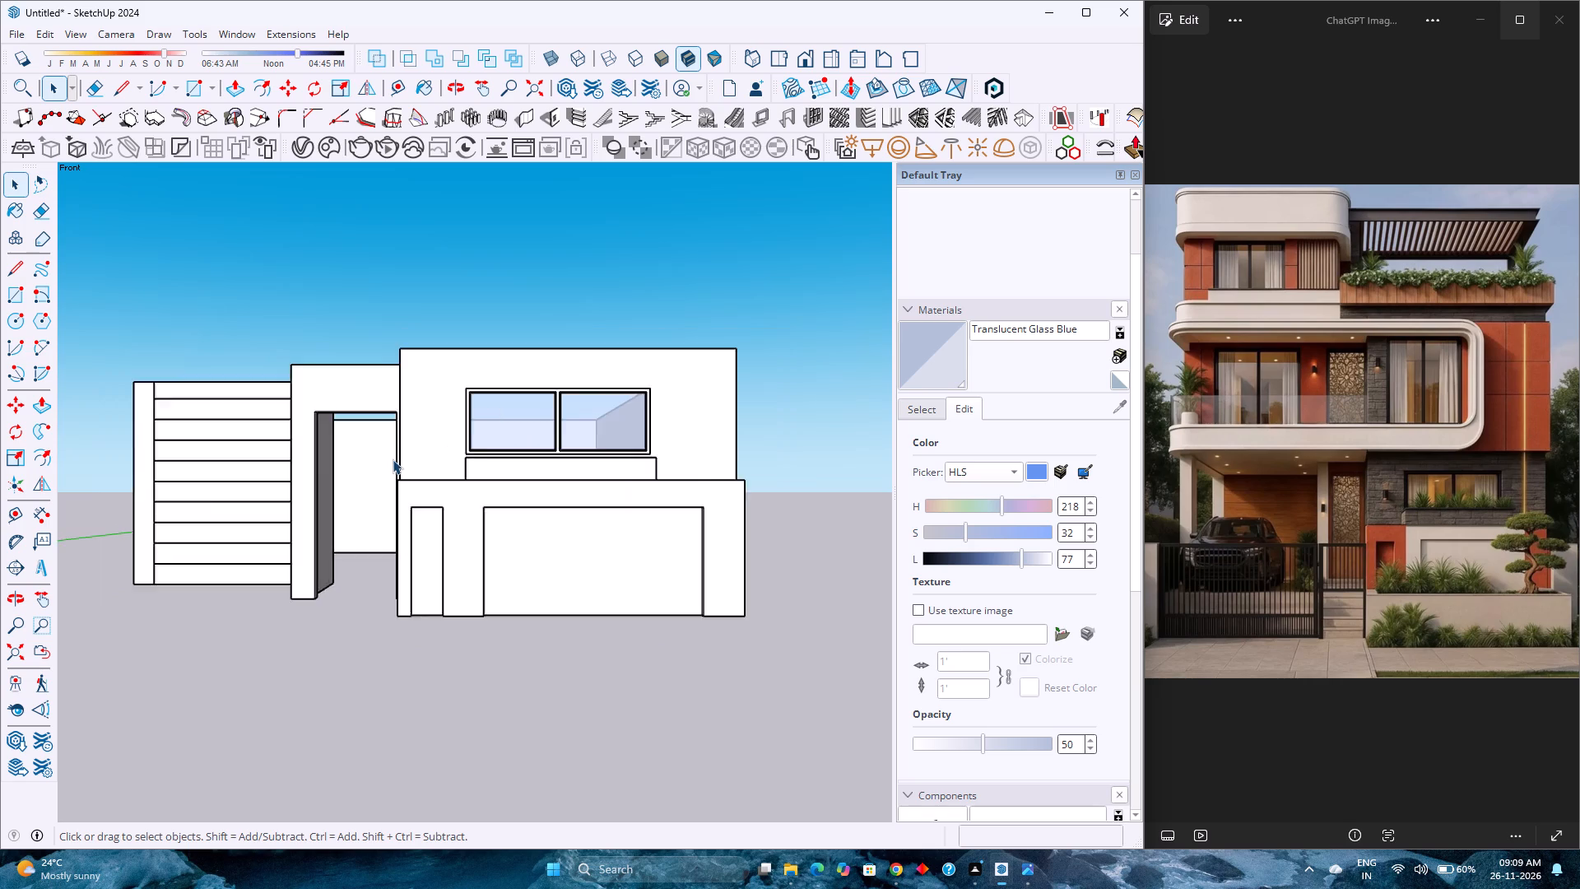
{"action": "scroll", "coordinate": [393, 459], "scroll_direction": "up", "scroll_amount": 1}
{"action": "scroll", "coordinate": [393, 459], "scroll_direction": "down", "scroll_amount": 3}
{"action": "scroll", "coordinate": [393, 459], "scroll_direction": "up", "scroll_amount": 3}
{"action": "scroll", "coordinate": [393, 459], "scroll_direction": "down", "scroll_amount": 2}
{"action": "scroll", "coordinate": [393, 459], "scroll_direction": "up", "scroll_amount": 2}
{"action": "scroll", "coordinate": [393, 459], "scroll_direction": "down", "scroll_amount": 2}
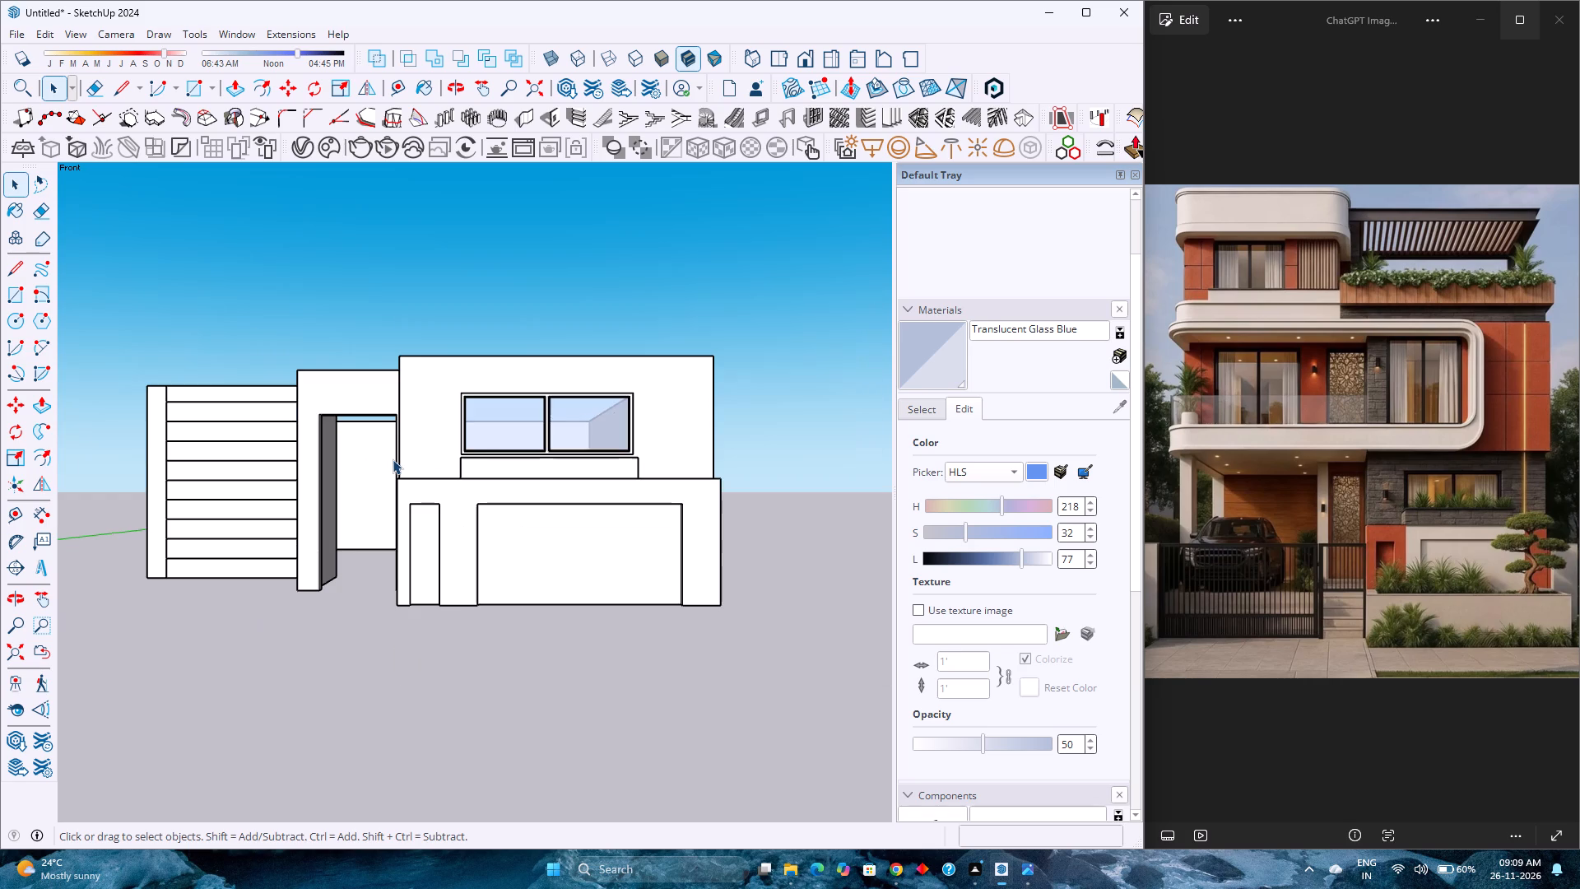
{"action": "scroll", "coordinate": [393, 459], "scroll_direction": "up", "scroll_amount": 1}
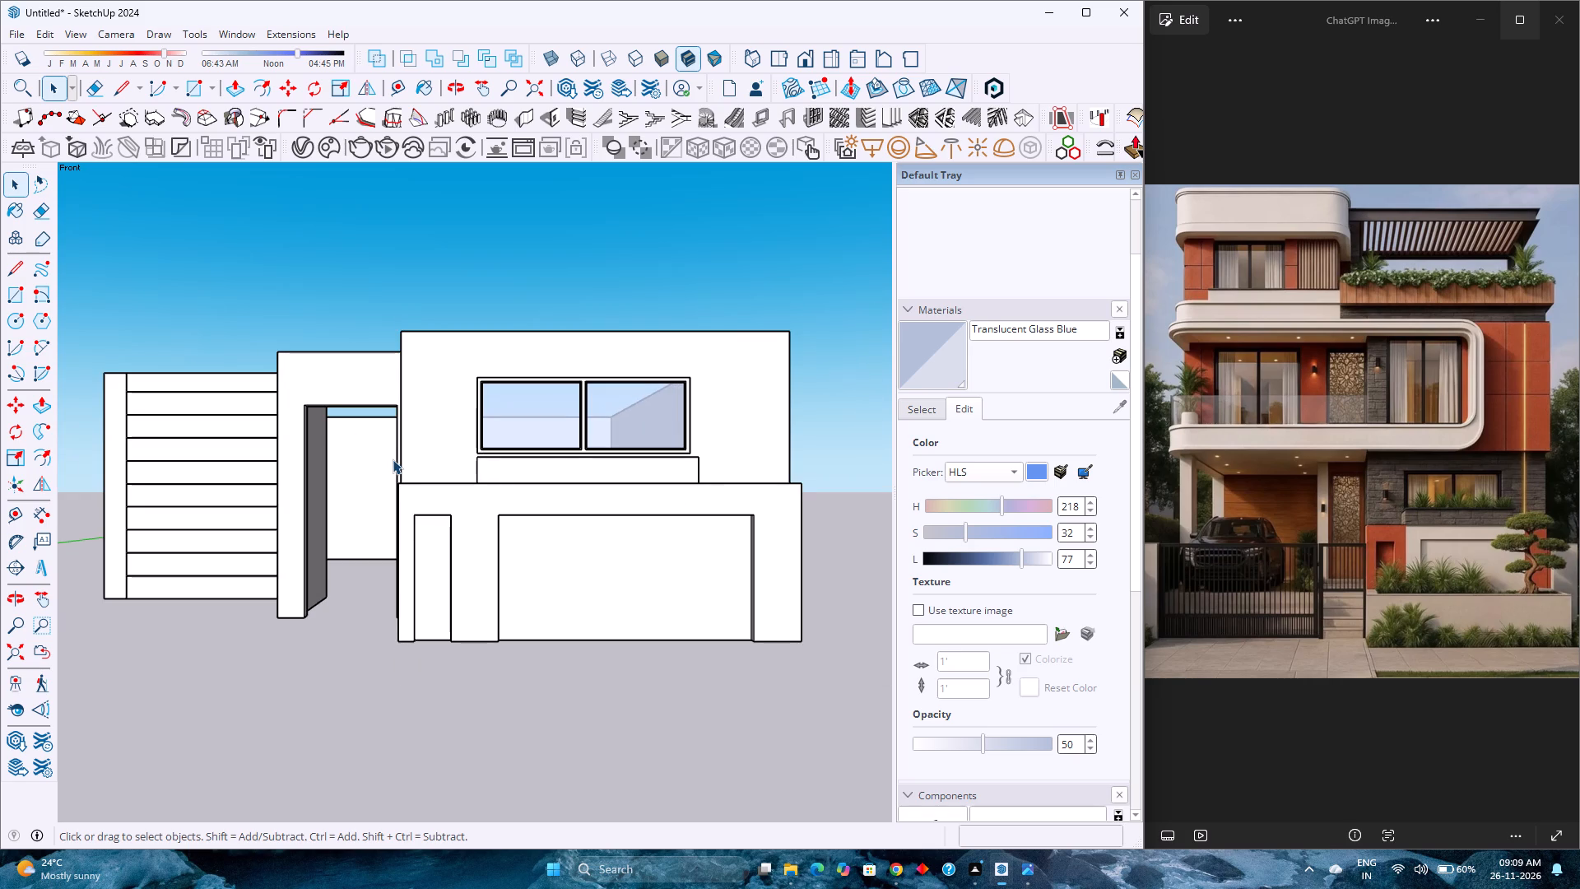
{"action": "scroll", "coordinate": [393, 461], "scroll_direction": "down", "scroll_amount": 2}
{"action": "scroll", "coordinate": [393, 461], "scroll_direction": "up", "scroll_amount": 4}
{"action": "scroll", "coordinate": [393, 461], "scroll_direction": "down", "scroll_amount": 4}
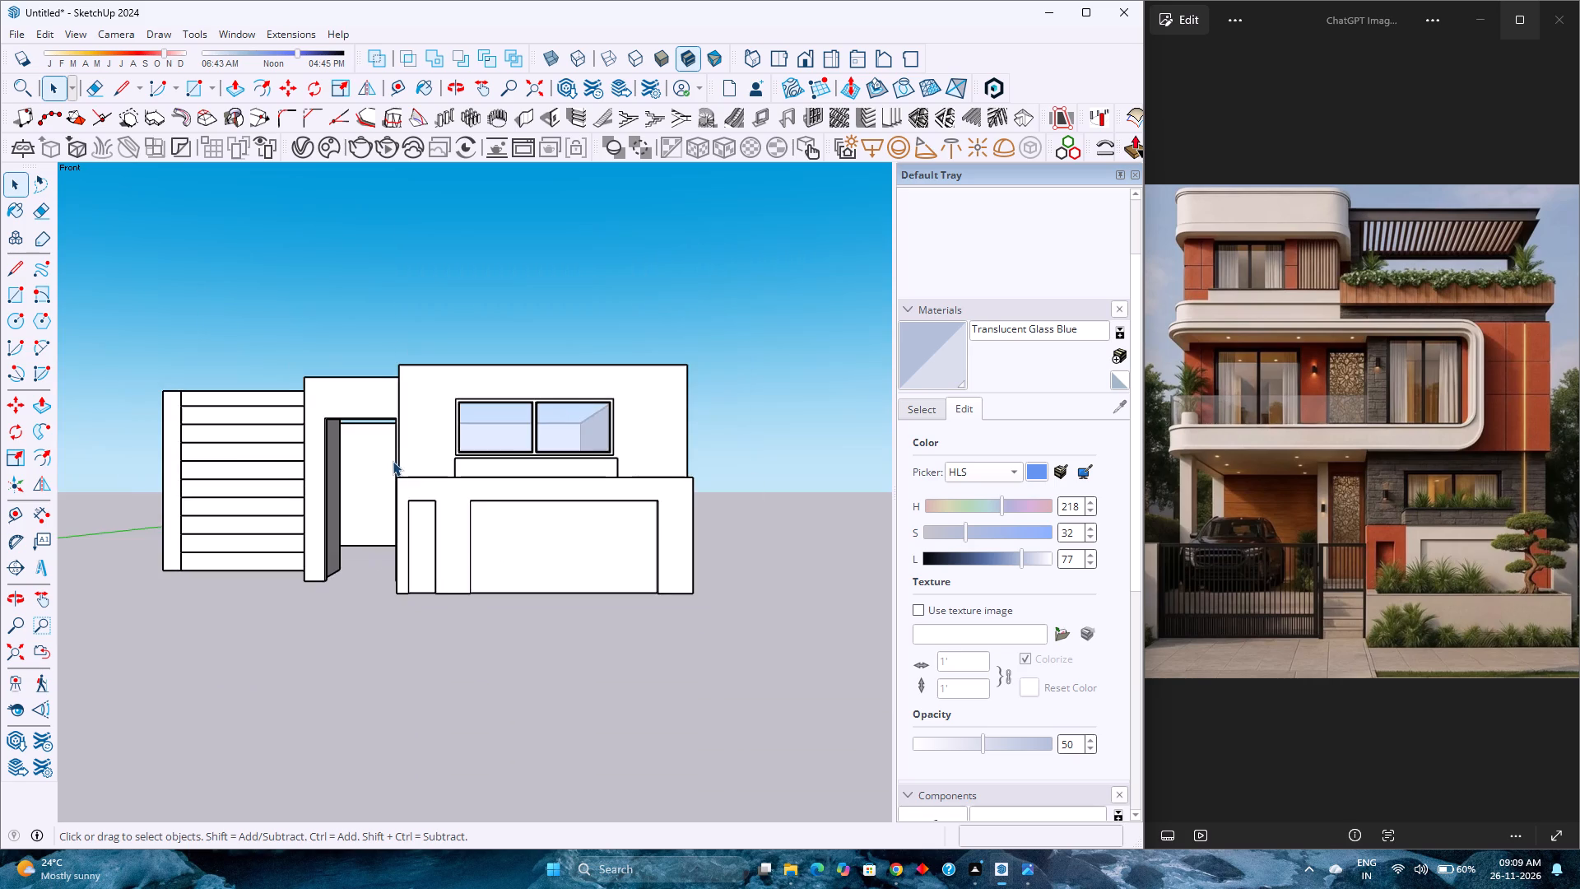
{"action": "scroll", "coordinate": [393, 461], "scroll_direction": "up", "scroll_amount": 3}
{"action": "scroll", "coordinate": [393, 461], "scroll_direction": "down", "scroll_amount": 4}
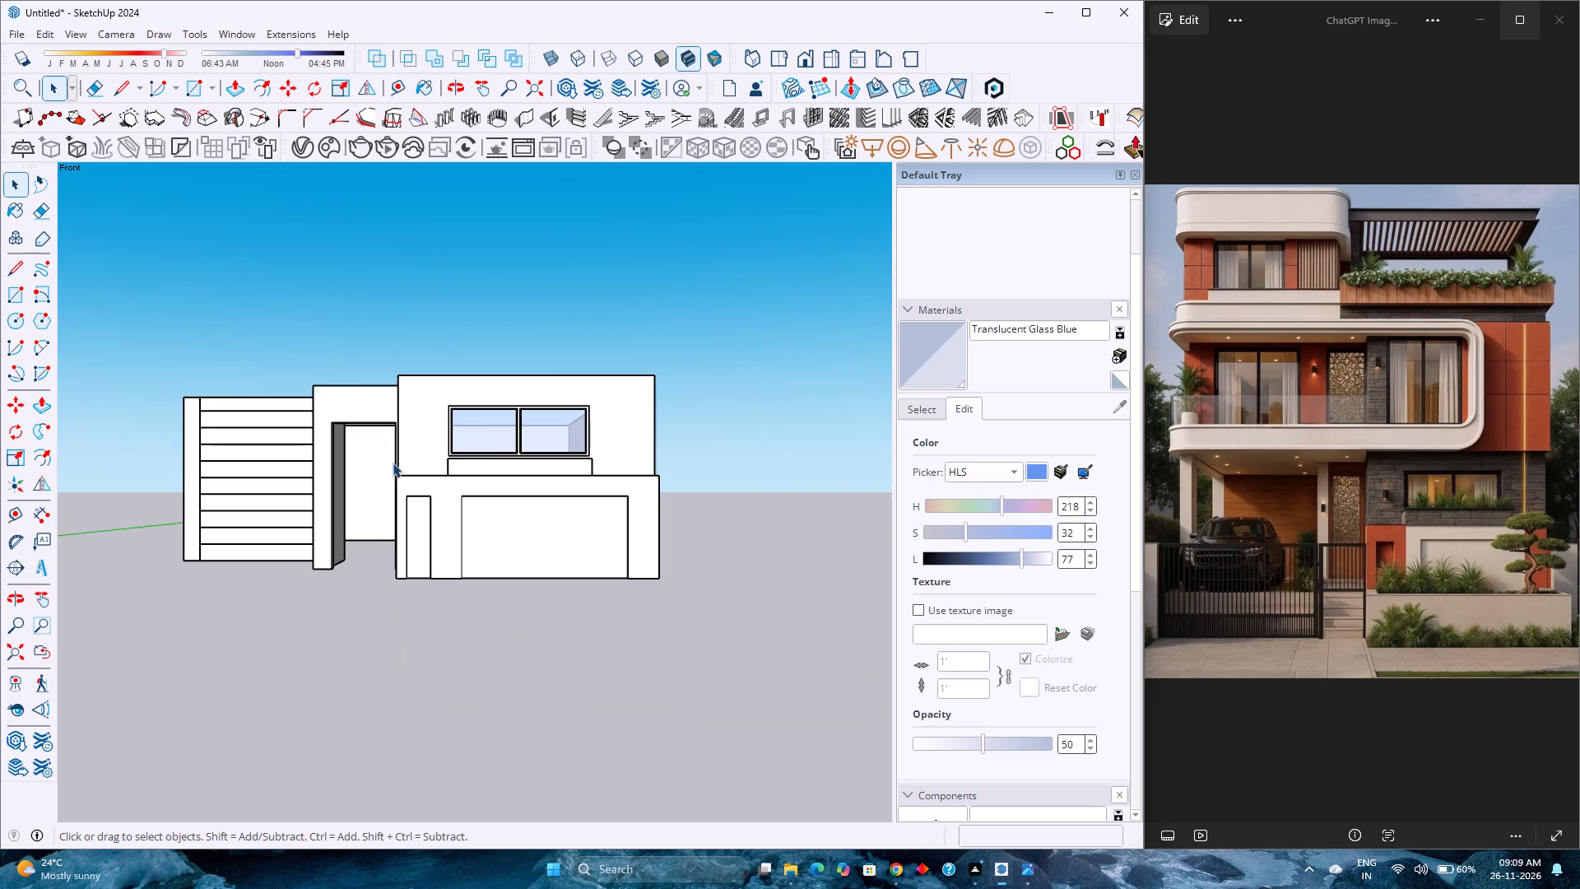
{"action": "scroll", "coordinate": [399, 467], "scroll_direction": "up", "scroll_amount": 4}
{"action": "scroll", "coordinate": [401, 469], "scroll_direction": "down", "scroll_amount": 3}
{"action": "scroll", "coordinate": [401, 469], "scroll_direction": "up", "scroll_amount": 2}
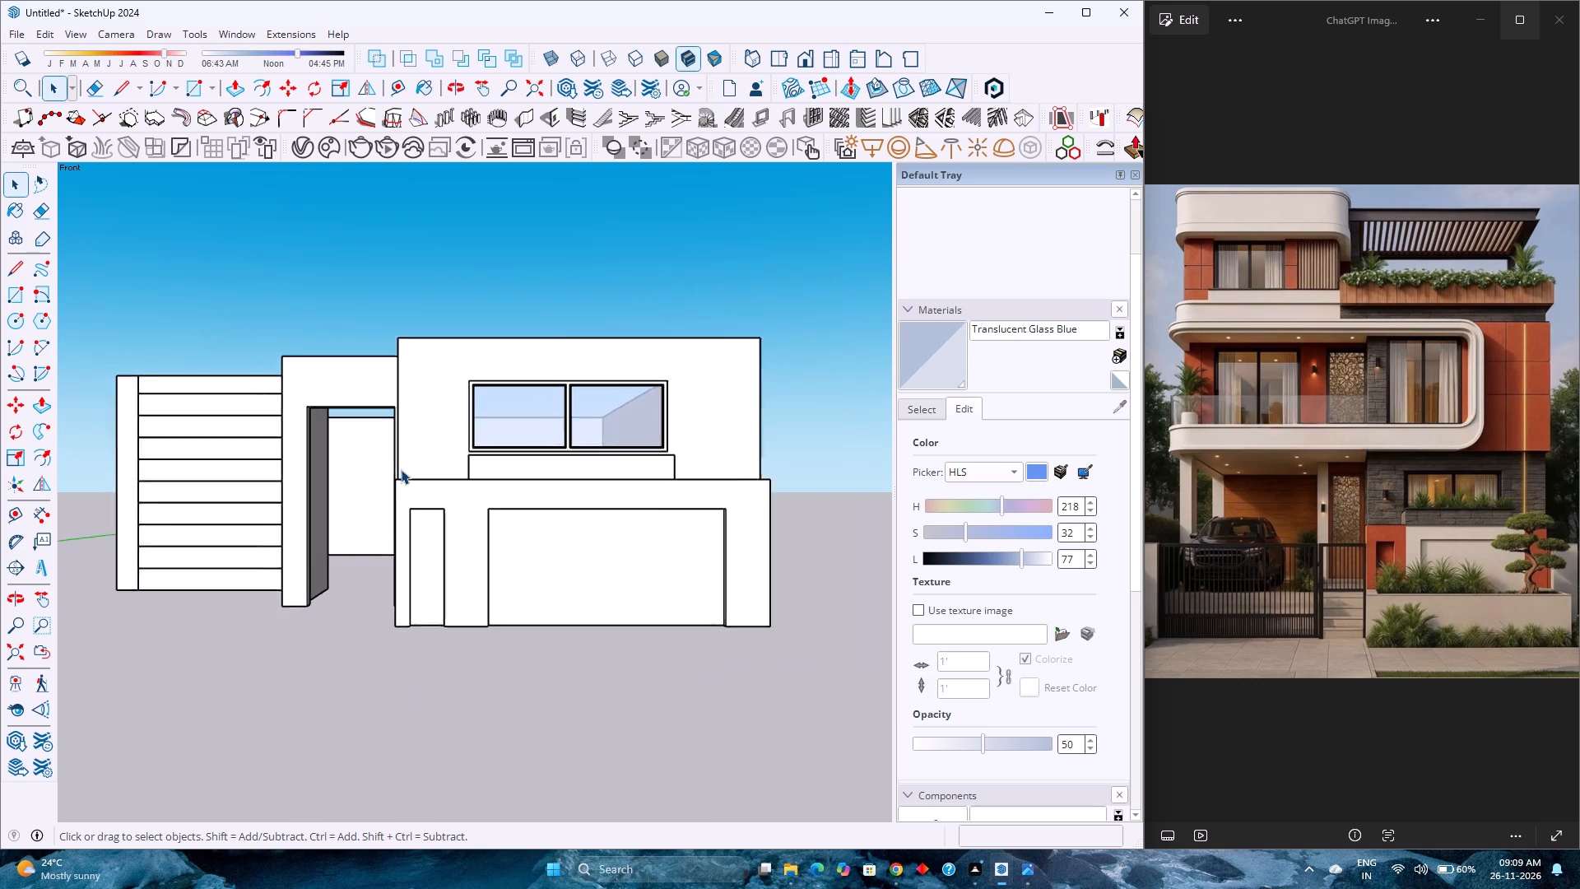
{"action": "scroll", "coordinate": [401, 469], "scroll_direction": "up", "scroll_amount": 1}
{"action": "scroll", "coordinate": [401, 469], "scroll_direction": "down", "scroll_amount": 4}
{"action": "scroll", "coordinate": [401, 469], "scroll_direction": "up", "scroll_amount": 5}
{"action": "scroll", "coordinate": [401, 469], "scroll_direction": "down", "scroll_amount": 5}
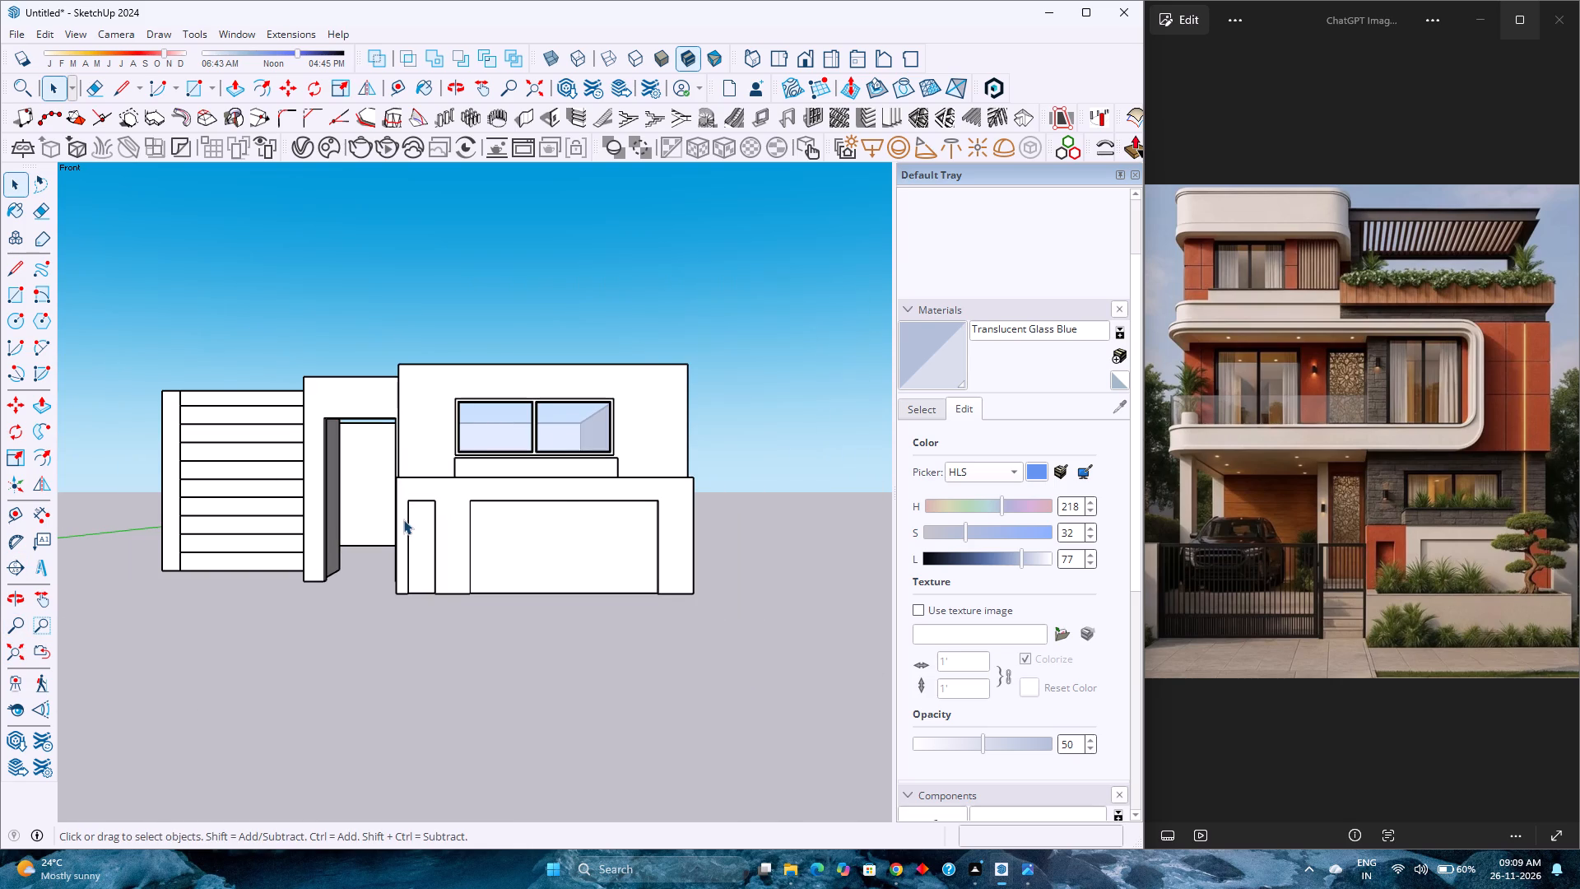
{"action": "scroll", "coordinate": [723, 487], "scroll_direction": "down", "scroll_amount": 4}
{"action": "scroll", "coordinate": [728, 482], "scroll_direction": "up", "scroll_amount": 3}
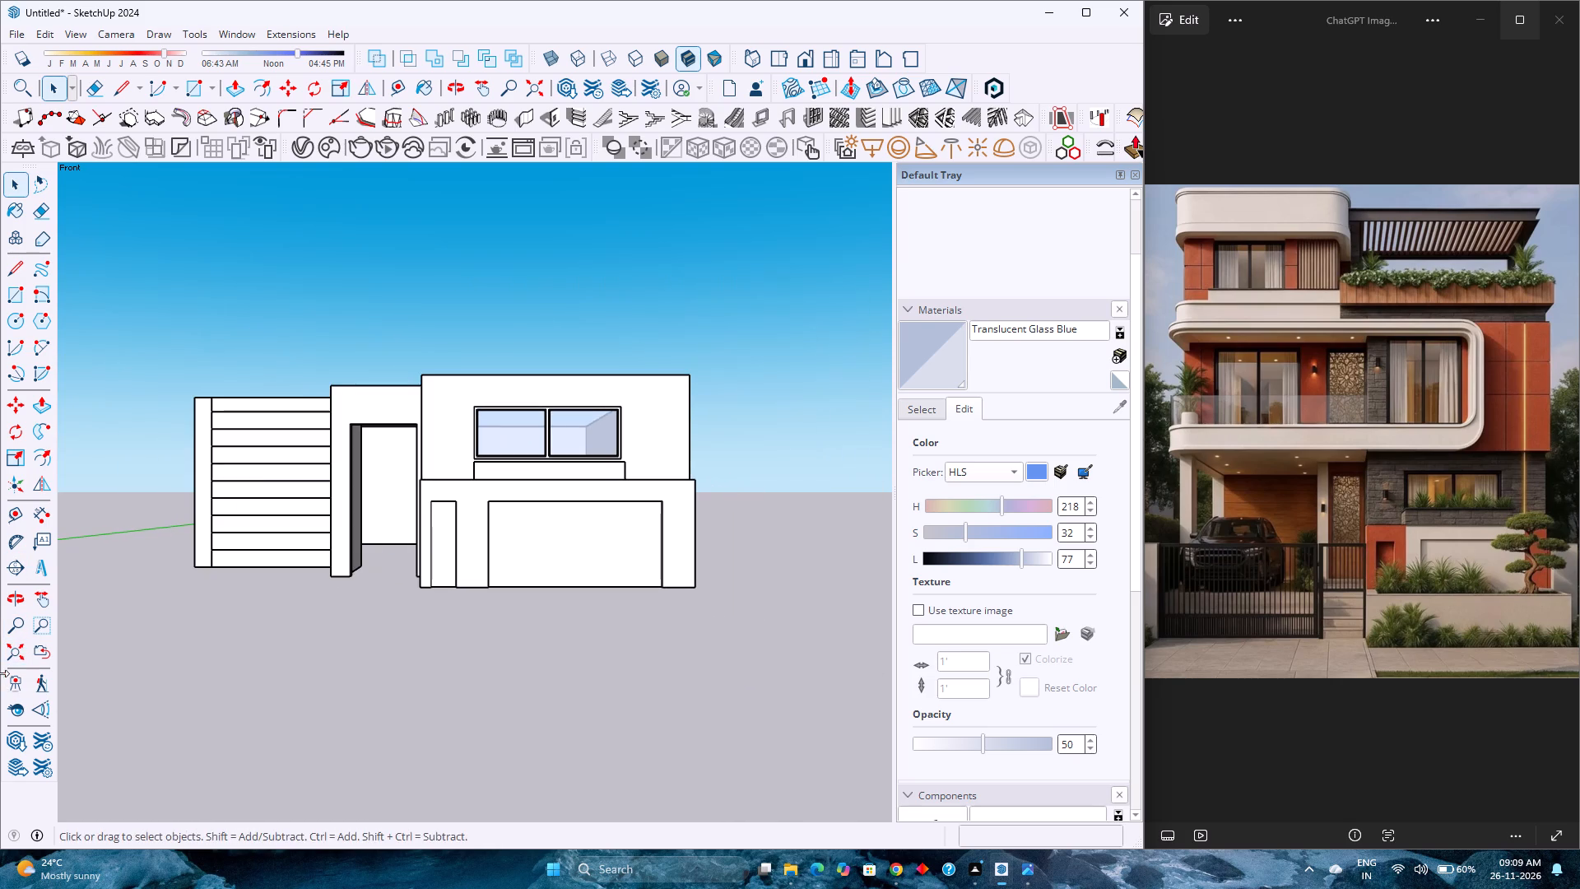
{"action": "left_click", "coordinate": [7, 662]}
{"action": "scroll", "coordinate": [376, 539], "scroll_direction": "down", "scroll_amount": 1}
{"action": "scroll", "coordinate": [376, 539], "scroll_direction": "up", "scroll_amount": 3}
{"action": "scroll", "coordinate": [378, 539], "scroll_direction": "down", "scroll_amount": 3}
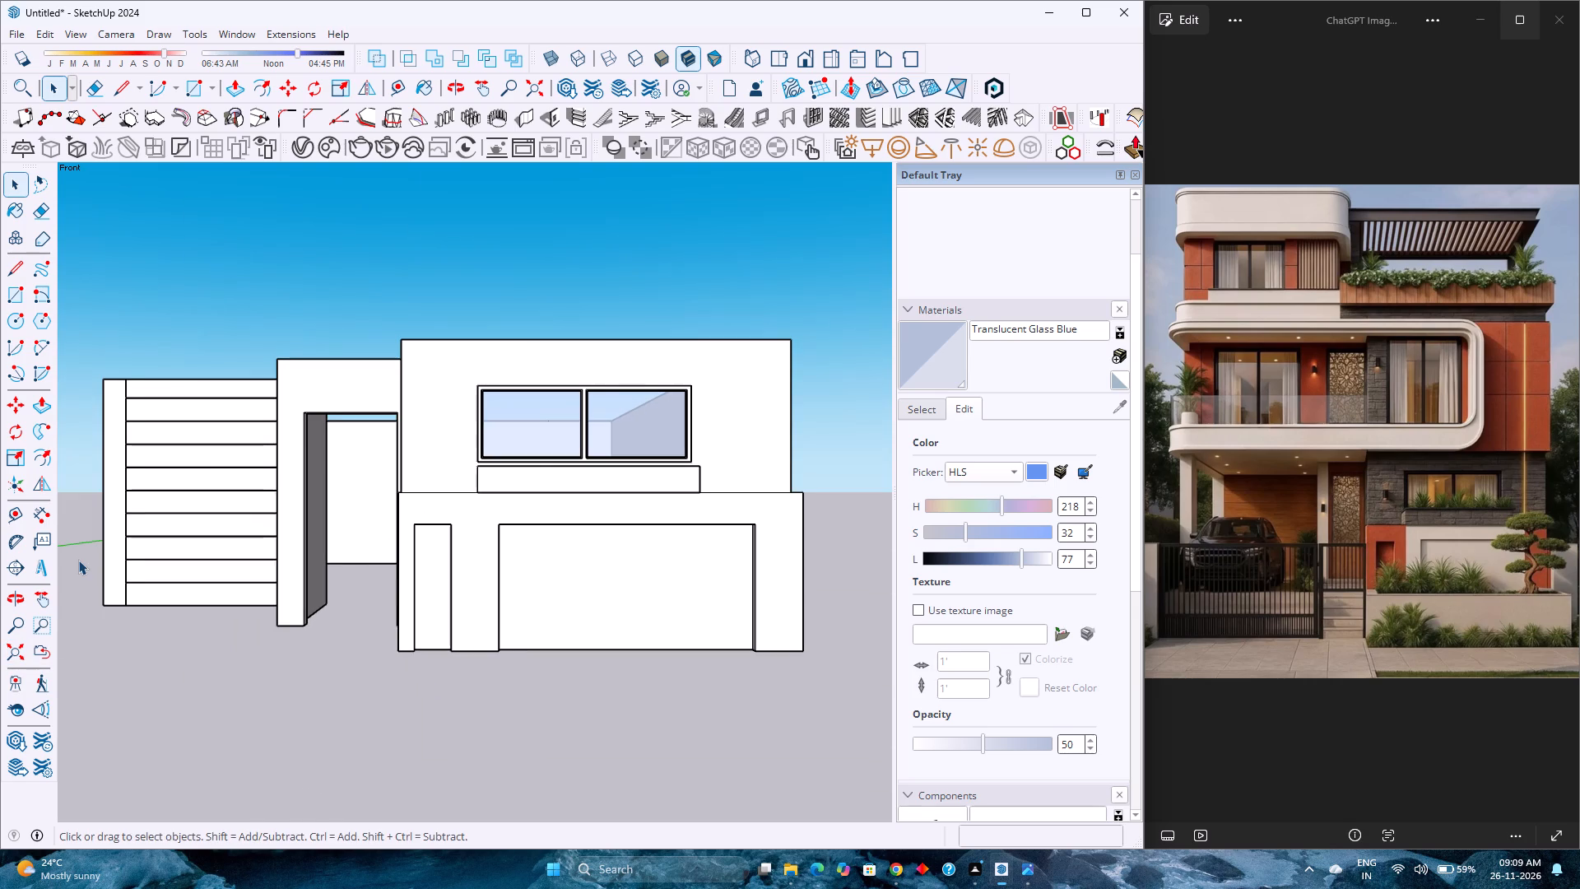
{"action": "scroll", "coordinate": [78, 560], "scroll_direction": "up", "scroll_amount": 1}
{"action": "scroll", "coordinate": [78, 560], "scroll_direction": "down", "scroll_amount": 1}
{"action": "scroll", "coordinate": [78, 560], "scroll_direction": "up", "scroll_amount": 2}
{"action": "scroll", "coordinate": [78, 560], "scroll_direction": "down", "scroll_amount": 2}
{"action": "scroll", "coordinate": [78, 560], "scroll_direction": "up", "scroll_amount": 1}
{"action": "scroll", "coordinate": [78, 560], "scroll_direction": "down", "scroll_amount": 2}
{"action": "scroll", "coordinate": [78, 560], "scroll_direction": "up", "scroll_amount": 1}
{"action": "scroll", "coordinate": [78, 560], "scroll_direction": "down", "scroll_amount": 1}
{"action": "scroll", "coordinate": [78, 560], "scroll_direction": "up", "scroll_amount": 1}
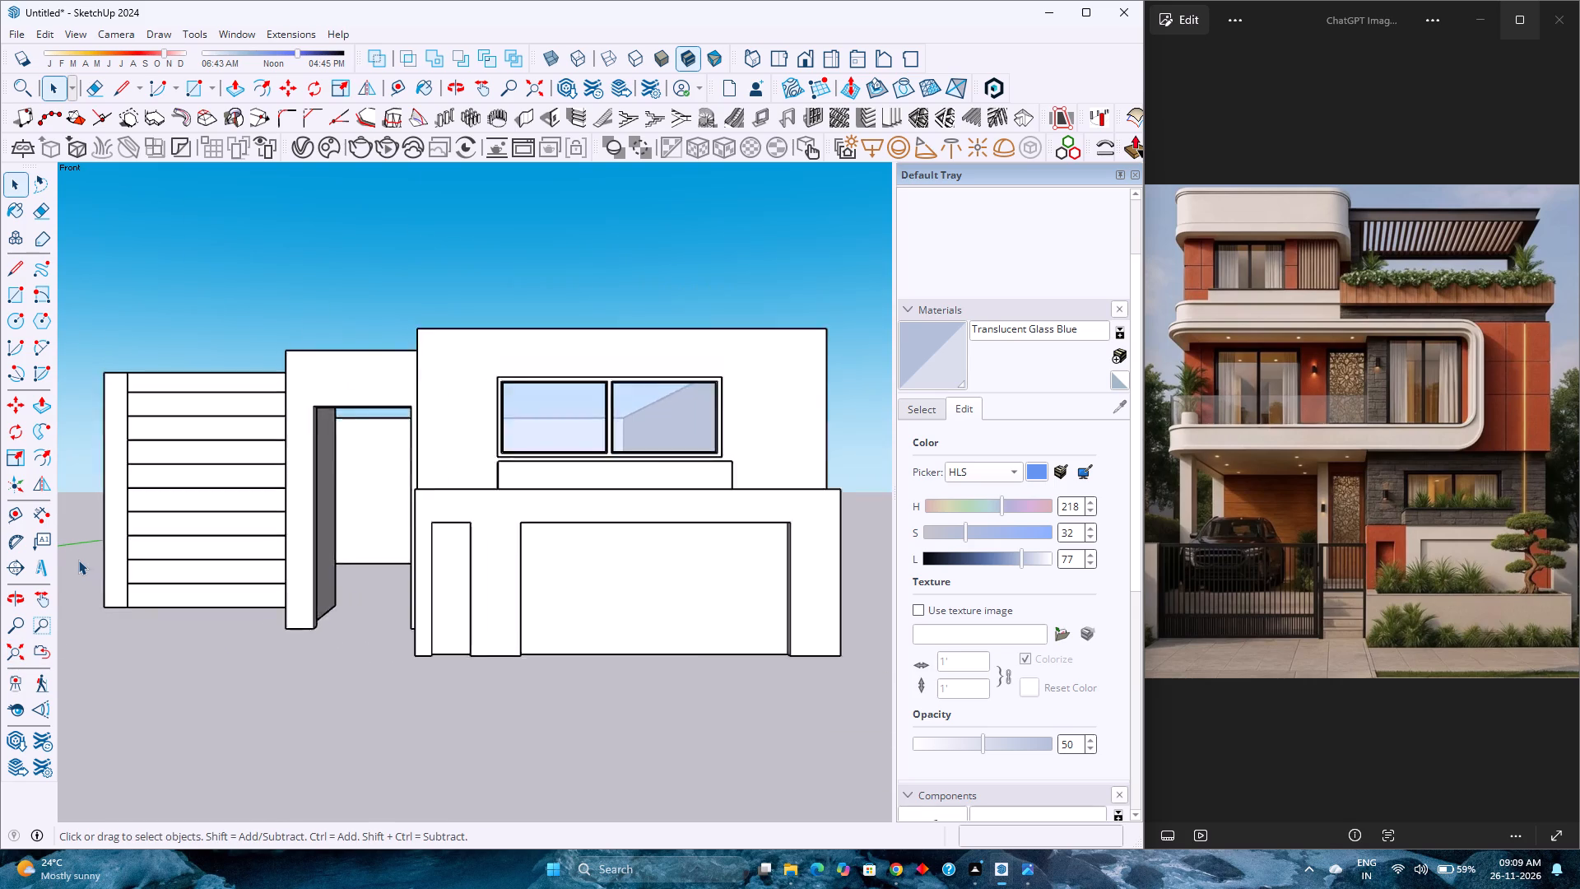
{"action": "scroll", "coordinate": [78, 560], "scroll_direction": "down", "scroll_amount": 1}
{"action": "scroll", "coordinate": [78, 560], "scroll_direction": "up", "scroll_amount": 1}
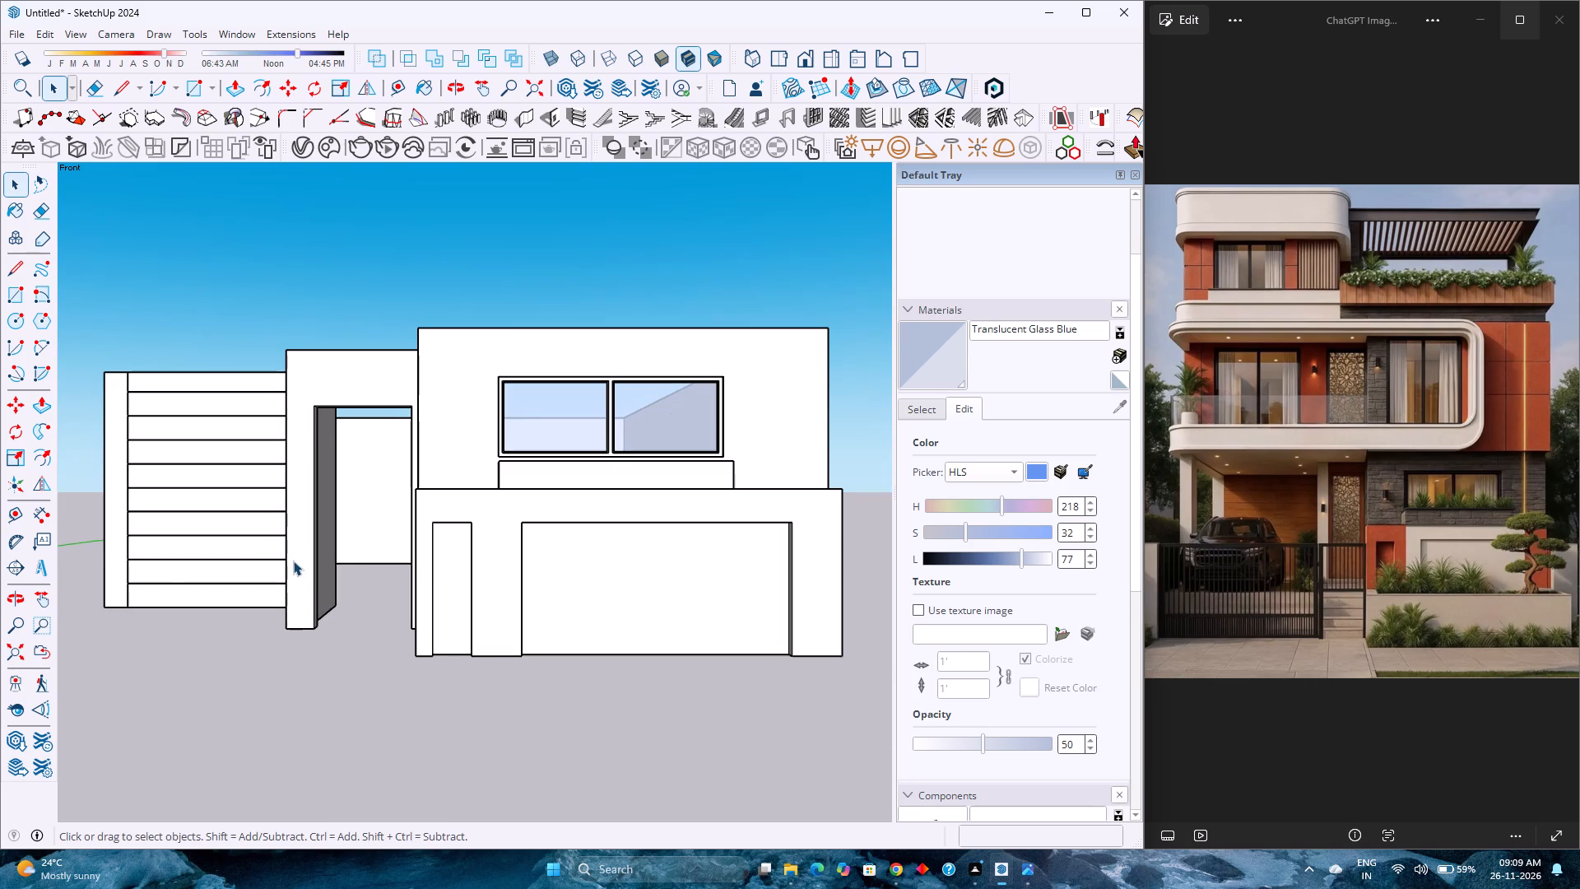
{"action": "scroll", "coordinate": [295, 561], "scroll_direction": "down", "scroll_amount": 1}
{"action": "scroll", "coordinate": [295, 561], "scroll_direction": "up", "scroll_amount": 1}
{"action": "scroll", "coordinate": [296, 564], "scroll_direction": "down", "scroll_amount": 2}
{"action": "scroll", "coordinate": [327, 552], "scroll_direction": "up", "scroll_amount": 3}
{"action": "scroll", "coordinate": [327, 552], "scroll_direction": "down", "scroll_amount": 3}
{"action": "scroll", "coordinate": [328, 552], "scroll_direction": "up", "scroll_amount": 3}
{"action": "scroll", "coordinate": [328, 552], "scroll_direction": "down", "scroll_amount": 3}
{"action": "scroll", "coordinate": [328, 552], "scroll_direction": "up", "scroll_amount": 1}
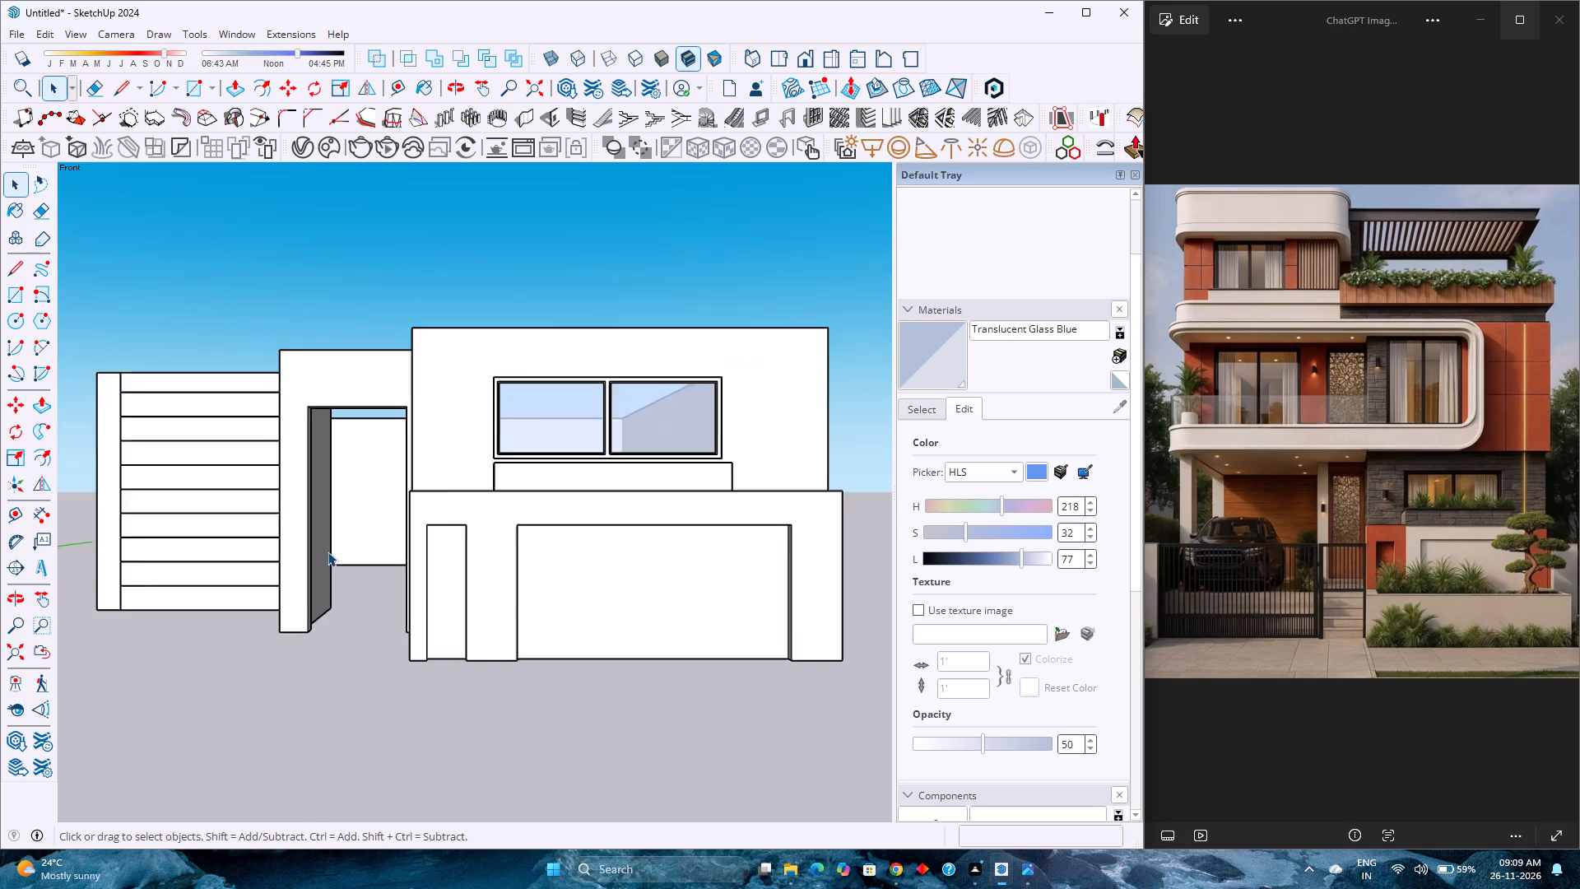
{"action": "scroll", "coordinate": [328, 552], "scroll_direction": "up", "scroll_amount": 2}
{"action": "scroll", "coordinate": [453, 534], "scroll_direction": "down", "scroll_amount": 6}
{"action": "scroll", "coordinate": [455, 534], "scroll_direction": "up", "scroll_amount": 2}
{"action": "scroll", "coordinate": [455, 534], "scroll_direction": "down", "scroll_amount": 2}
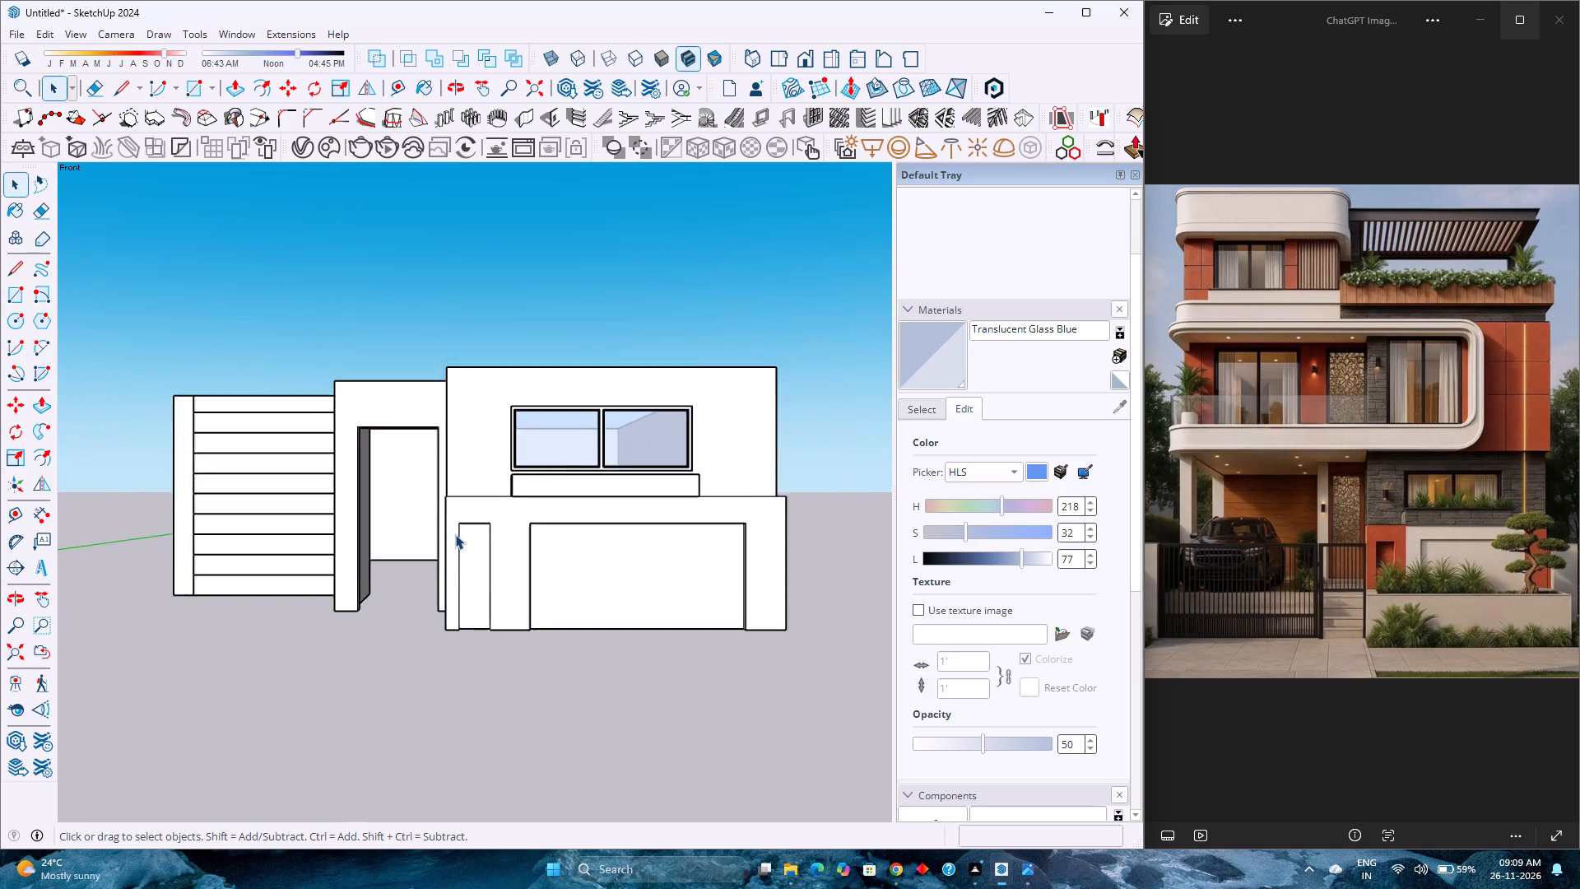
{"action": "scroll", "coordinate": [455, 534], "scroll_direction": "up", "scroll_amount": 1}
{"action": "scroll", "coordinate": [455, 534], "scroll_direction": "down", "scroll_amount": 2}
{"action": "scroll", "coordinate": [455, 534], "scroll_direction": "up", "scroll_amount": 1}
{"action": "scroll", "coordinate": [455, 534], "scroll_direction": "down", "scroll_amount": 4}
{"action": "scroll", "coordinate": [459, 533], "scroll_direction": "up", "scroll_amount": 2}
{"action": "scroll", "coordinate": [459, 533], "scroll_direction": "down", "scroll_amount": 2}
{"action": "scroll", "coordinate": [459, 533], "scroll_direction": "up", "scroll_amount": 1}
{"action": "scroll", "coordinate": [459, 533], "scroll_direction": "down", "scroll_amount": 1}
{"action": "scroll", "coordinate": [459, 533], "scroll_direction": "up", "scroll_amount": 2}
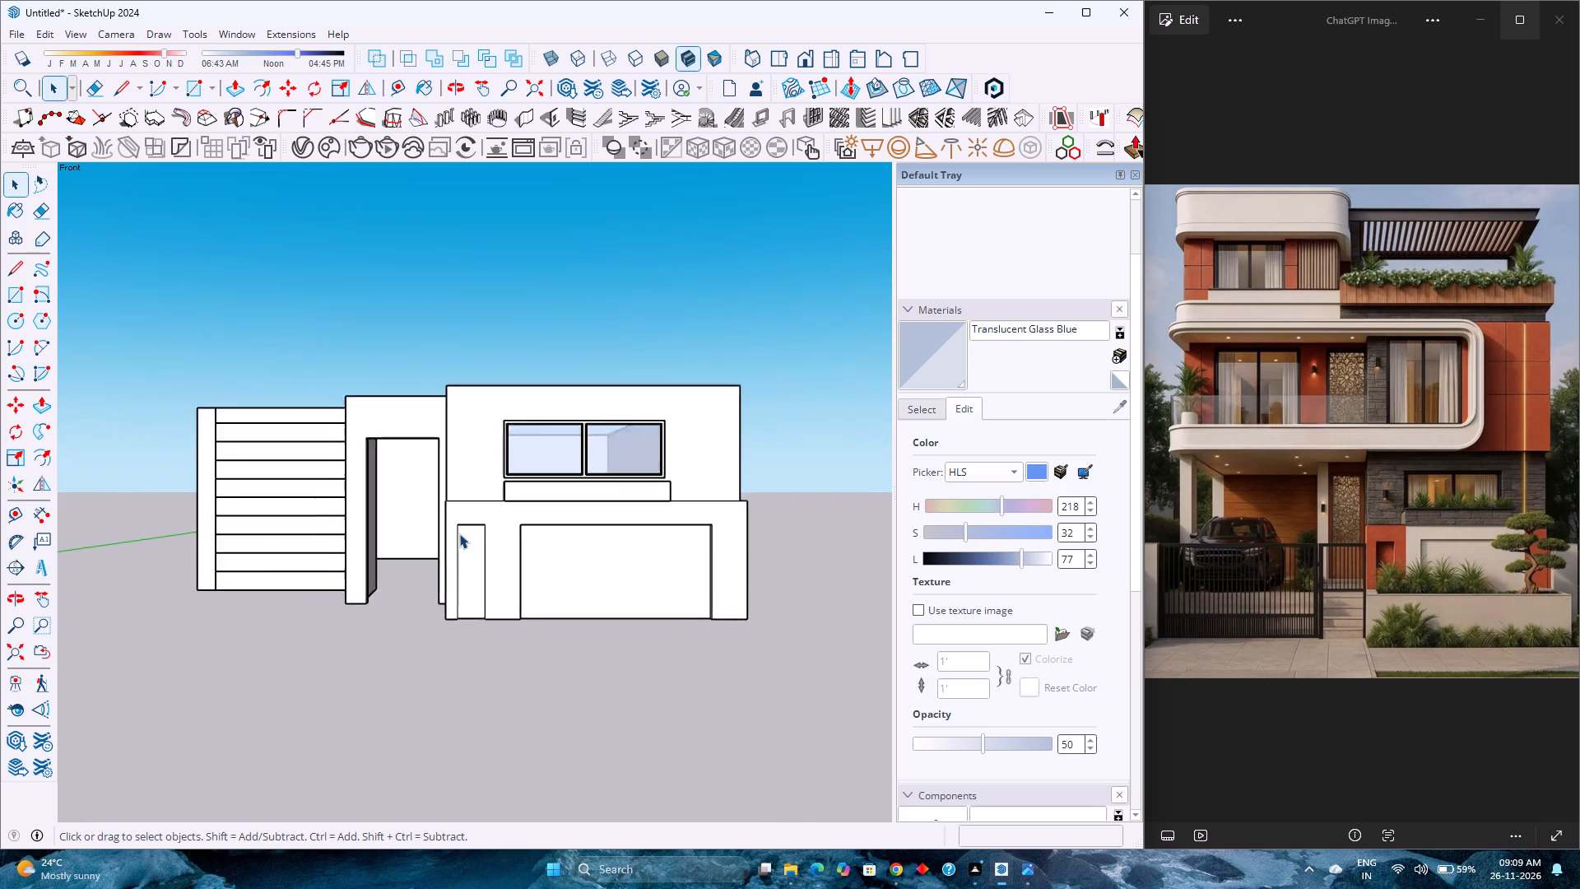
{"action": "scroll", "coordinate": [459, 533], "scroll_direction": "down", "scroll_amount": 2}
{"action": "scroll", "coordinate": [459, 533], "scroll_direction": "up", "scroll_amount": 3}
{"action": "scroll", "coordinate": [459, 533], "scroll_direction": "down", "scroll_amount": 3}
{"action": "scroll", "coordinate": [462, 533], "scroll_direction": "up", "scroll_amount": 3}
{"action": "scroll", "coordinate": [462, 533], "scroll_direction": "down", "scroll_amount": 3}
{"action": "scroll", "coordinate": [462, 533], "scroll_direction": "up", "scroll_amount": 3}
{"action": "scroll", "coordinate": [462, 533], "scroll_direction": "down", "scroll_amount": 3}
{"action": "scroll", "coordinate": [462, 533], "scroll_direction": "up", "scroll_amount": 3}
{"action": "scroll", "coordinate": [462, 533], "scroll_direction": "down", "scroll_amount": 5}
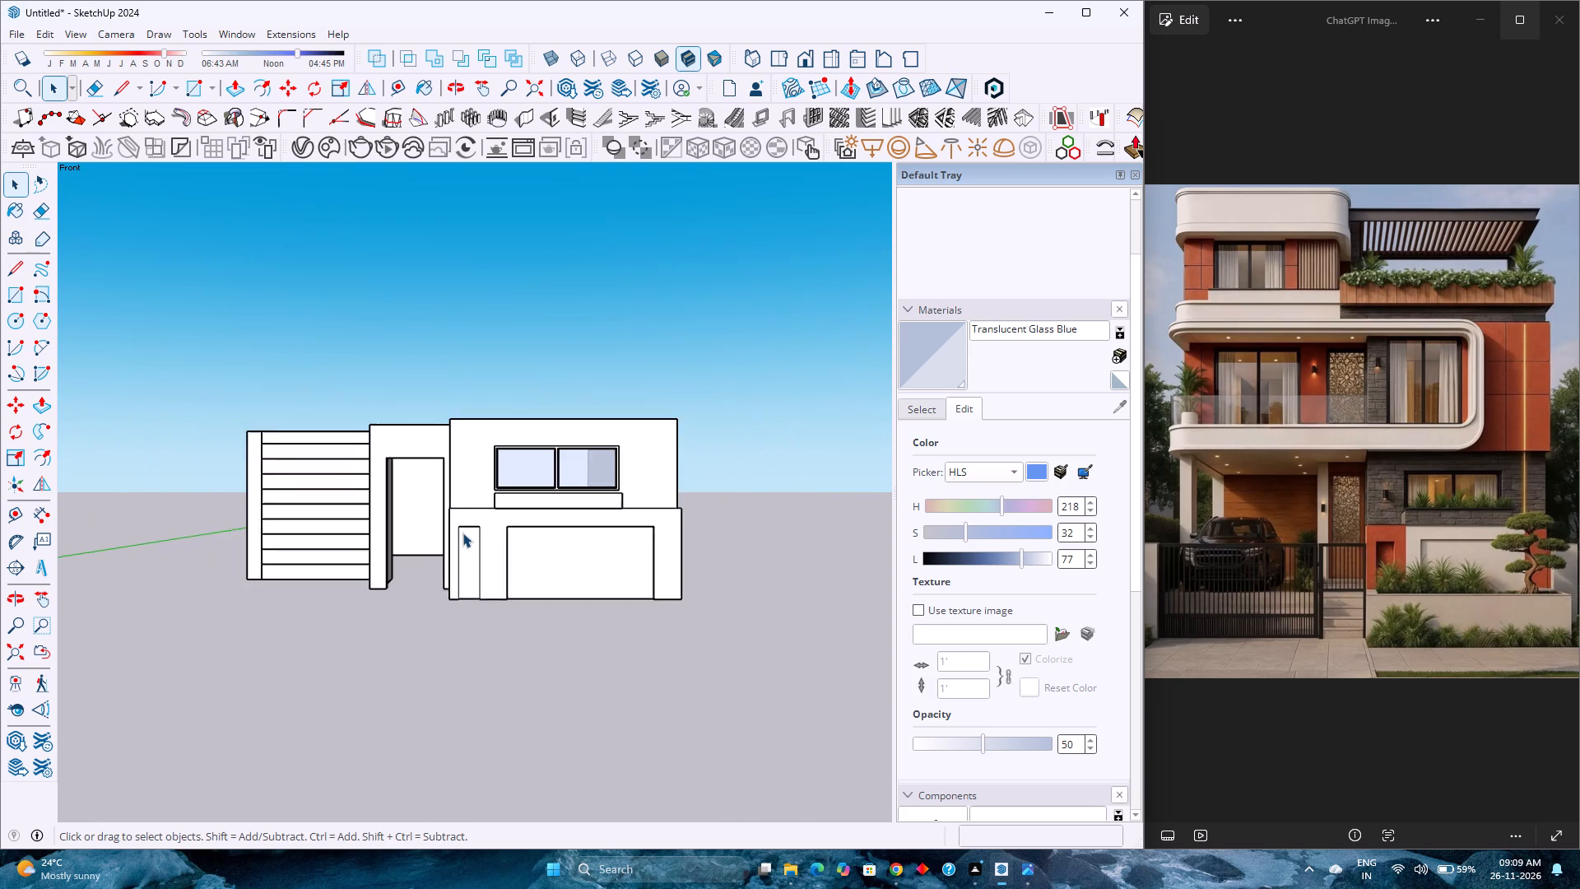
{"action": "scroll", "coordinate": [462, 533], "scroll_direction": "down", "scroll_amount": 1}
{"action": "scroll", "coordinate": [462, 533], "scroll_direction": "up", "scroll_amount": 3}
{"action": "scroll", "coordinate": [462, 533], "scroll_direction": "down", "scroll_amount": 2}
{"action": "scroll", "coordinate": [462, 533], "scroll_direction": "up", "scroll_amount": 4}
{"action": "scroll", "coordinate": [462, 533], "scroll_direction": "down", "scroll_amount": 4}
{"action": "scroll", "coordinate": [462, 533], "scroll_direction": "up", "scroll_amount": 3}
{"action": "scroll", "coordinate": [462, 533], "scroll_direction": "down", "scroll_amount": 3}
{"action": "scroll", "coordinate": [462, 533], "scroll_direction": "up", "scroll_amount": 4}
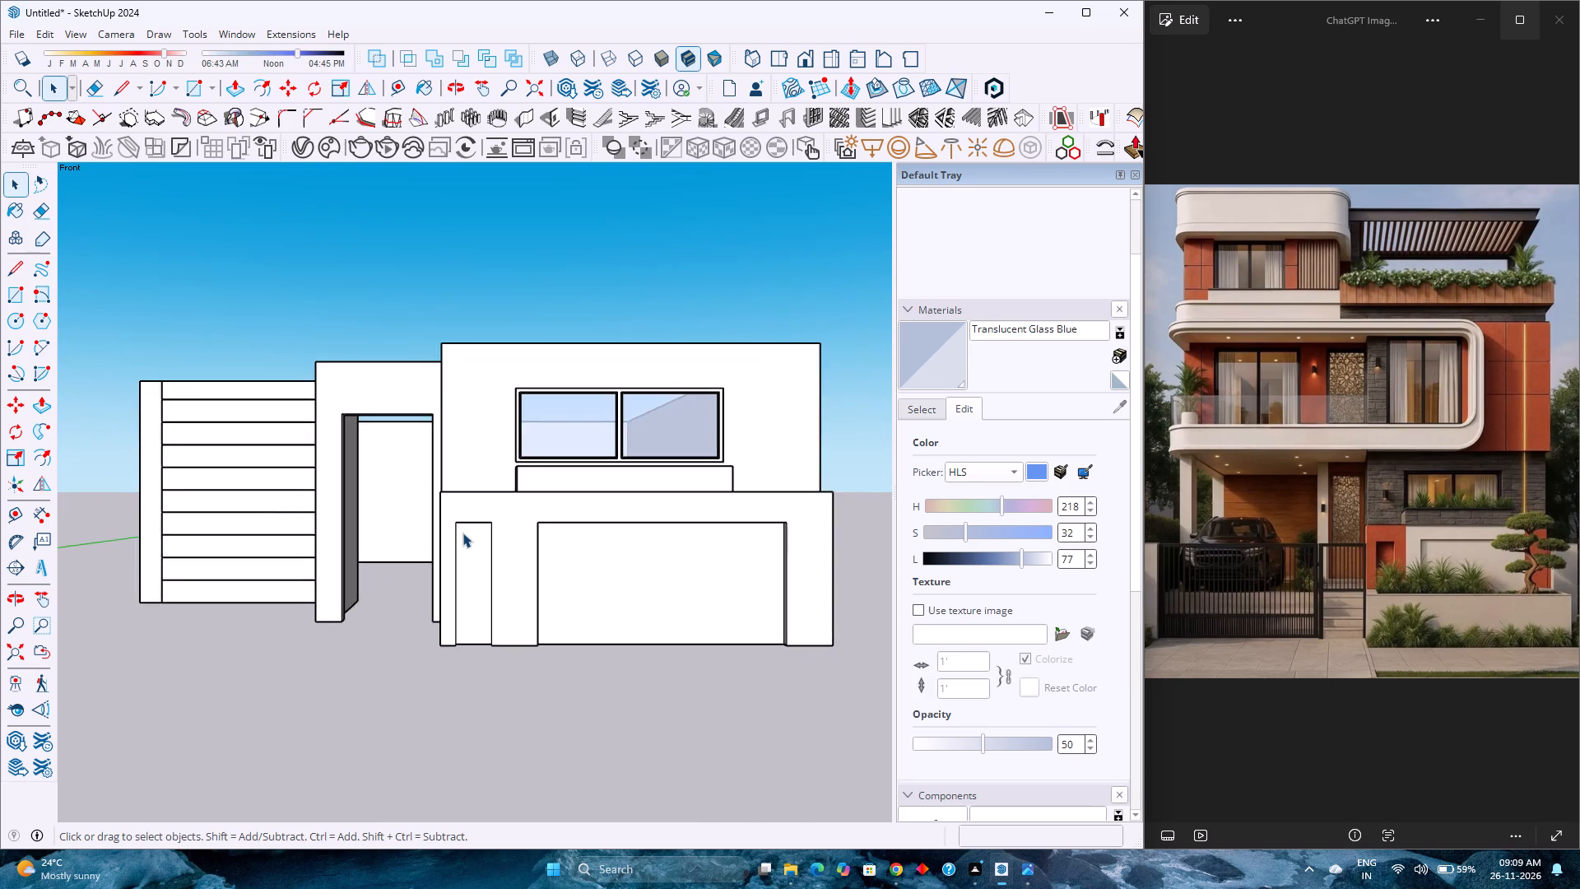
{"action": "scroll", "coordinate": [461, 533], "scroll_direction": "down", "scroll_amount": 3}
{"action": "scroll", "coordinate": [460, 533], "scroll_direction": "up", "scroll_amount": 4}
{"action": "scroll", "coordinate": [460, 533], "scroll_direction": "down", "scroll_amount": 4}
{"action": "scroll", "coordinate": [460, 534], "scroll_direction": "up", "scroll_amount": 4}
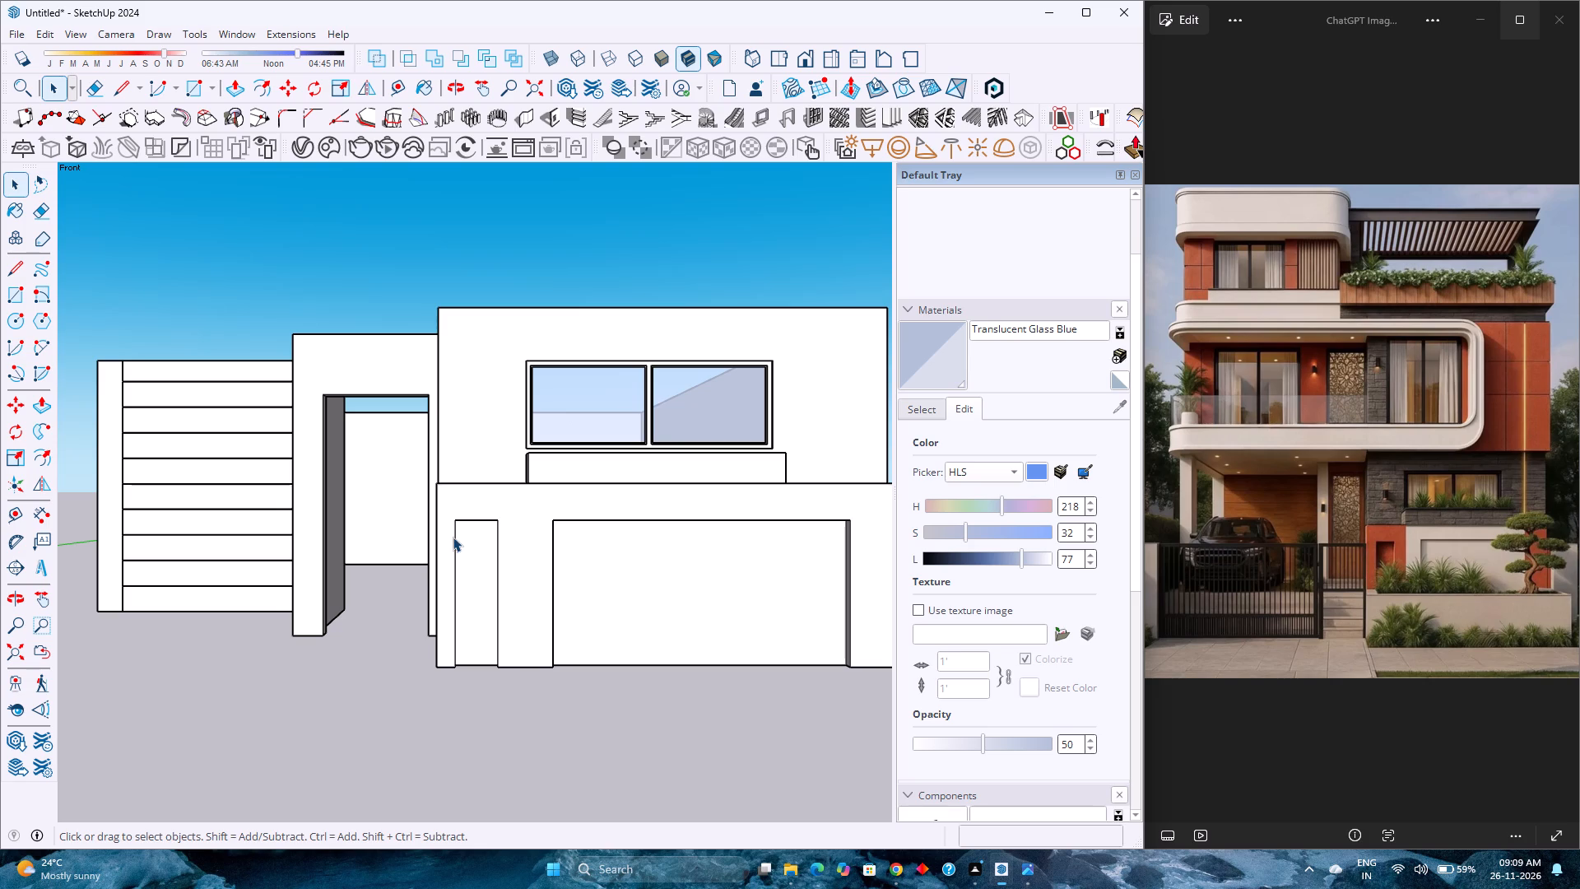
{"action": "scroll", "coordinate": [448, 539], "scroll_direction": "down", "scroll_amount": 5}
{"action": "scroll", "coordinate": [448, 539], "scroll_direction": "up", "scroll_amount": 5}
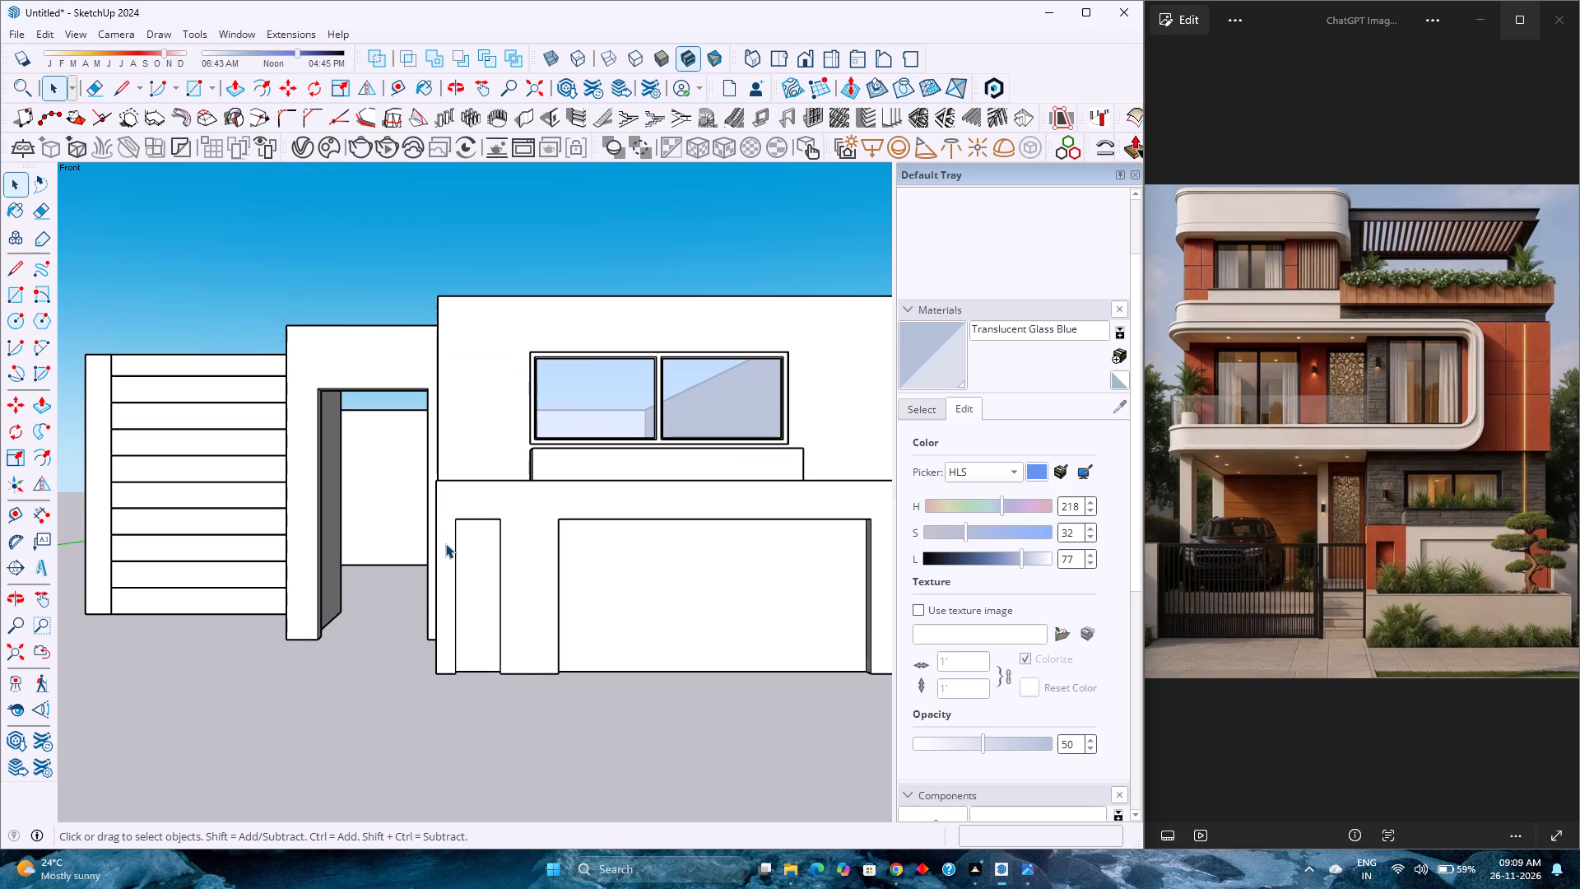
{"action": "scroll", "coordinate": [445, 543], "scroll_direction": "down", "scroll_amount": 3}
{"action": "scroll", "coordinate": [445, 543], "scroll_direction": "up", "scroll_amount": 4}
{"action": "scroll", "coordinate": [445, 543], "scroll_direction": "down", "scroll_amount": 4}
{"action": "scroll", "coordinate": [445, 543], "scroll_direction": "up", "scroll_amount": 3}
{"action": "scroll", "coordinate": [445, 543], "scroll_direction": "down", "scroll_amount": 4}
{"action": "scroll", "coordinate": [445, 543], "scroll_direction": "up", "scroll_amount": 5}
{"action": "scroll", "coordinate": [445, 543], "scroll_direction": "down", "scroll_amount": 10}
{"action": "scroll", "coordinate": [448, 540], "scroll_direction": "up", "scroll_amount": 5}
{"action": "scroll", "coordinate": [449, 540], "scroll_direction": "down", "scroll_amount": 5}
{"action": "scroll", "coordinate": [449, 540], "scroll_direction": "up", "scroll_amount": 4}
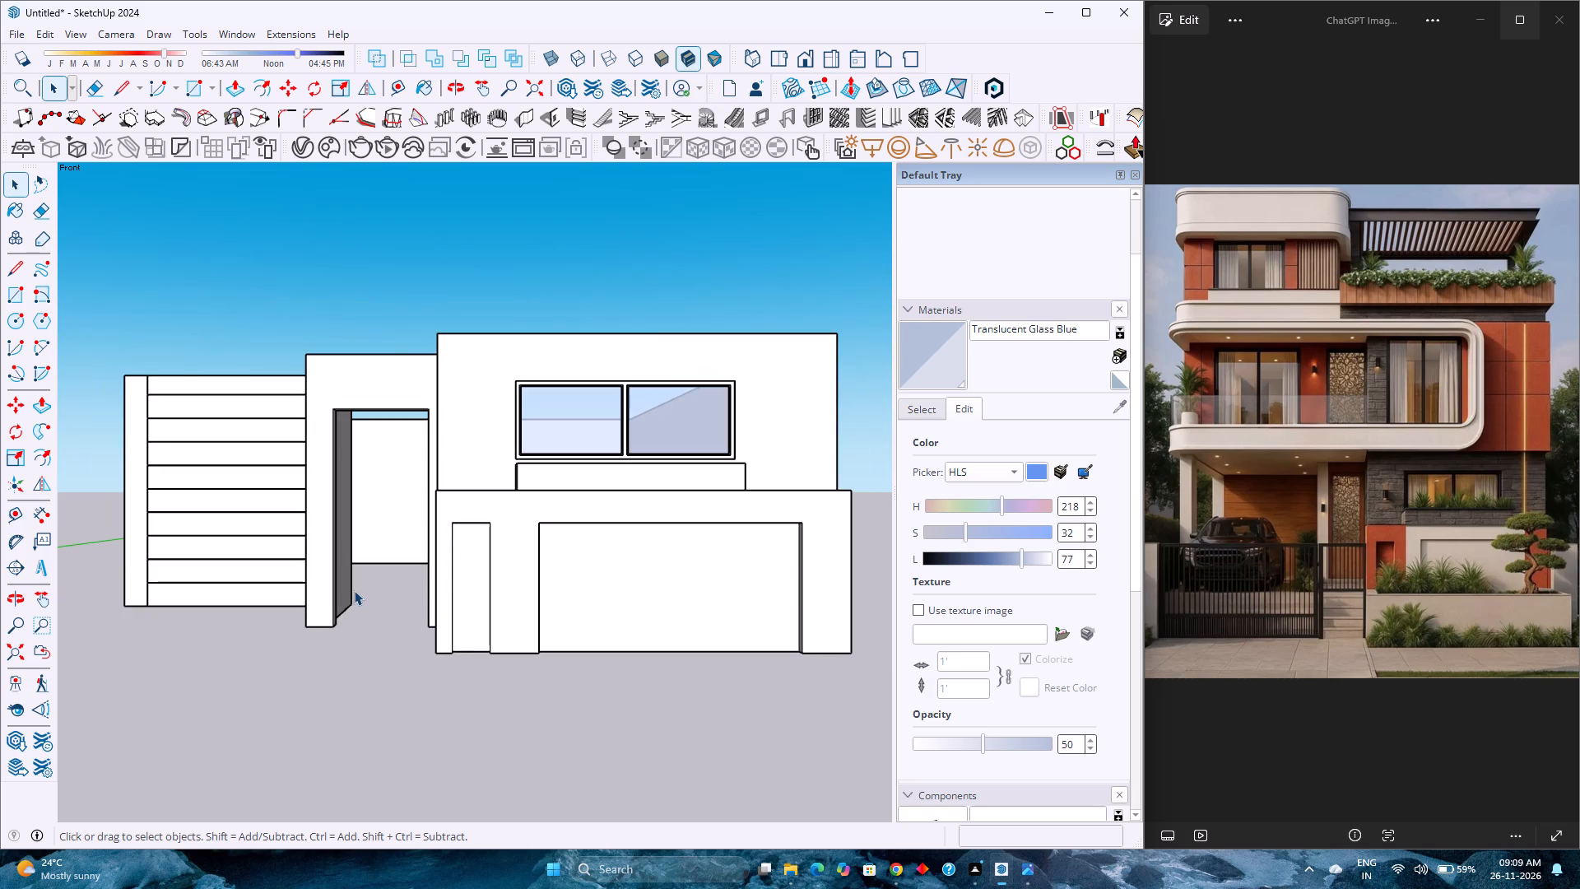
Examine the ground-floor walls, slatted panel, doorway, window and planter box from several oblique and raised angles.
{"action": "left_click", "coordinate": [13, 662]}
{"action": "scroll", "coordinate": [562, 570], "scroll_direction": "down", "scroll_amount": 6}
{"action": "middle_click_drag", "start_coordinate": [560, 570], "coordinate": [415, 569]}
{"action": "scroll", "coordinate": [415, 569], "scroll_direction": "up", "scroll_amount": 2}
{"action": "middle_click", "coordinate": [415, 569]}
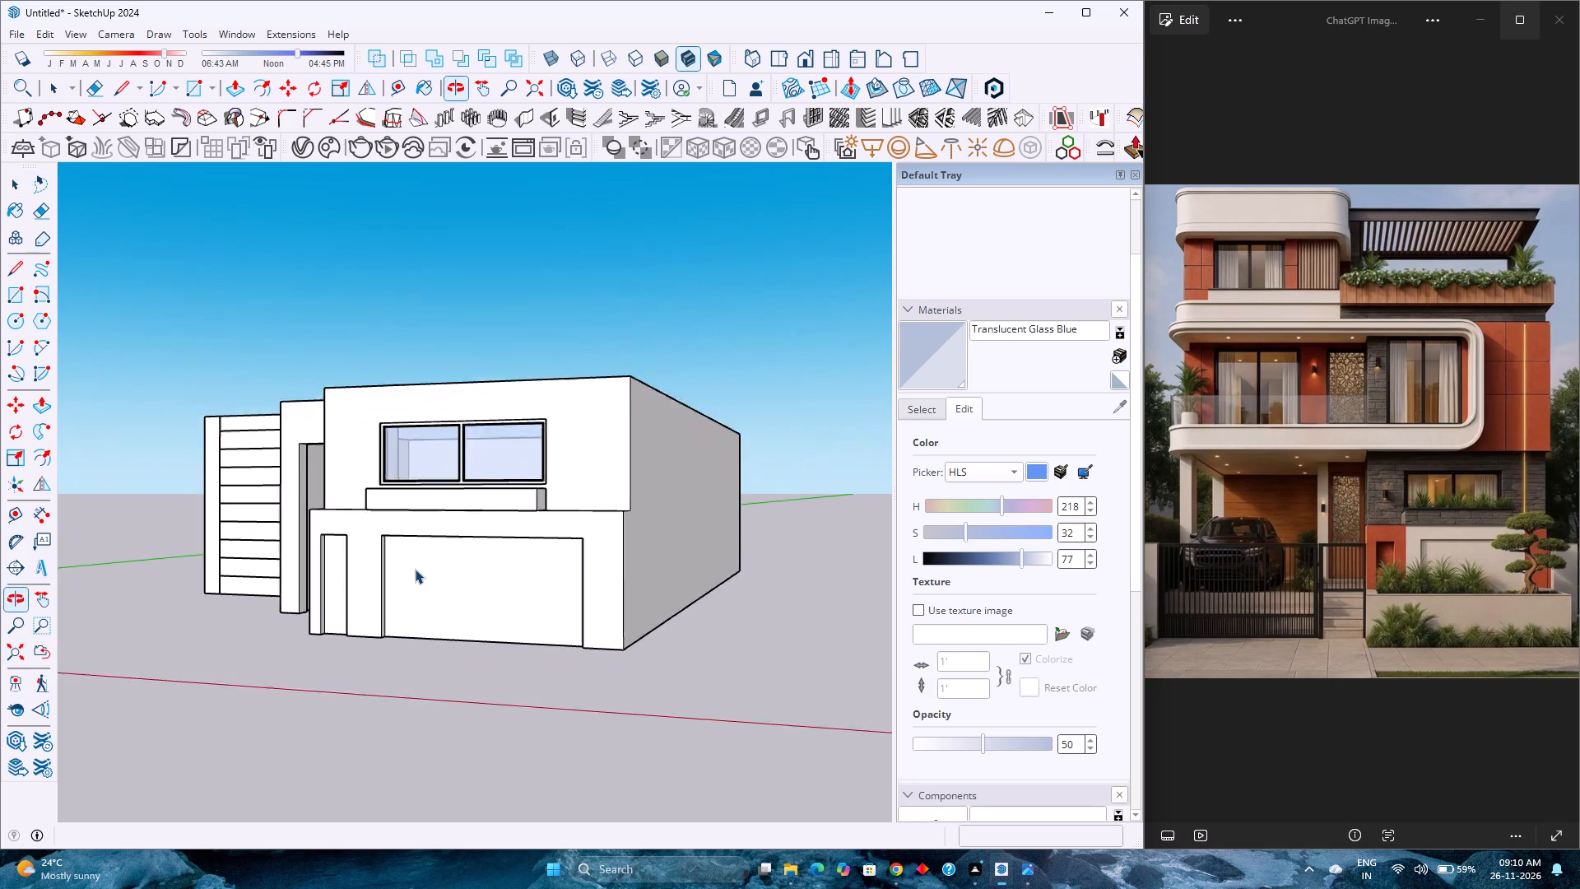
{"action": "scroll", "coordinate": [415, 569], "scroll_direction": "down", "scroll_amount": 4}
{"action": "scroll", "coordinate": [415, 569], "scroll_direction": "up", "scroll_amount": 6}
{"action": "scroll", "coordinate": [415, 569], "scroll_direction": "down", "scroll_amount": 4}
{"action": "middle_click_drag", "start_coordinate": [415, 569], "coordinate": [688, 556]}
{"action": "middle_click_drag", "start_coordinate": [688, 556], "coordinate": [574, 762]}
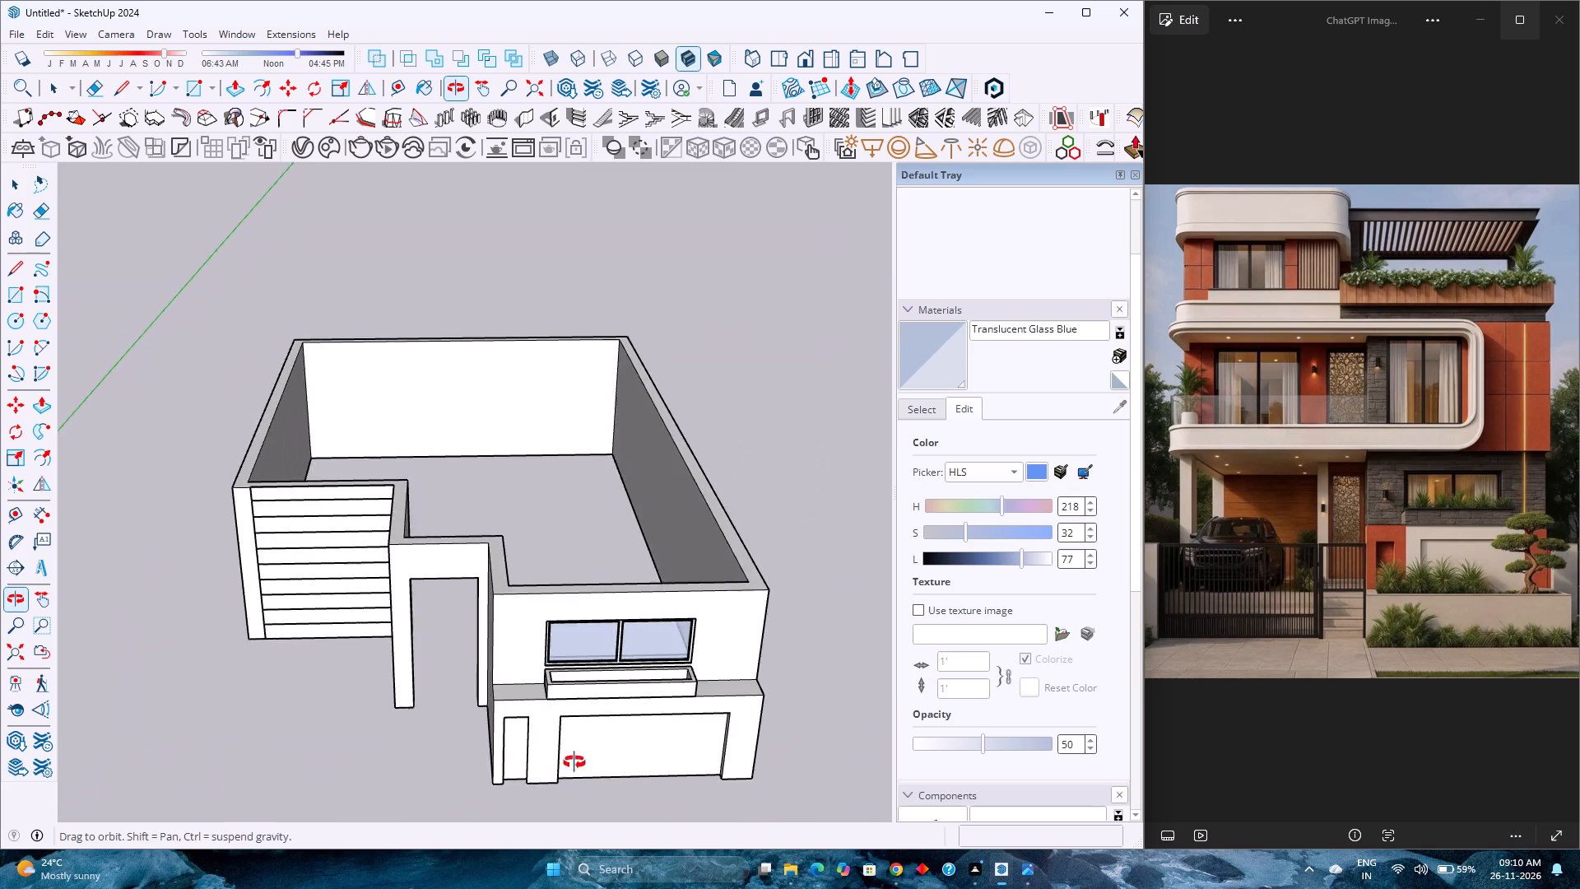
{"action": "middle_click_drag", "start_coordinate": [574, 762], "coordinate": [829, 666]}
{"action": "middle_click_drag", "start_coordinate": [817, 668], "coordinate": [808, 669]}
{"action": "middle_click", "coordinate": [567, 676]}
{"action": "scroll", "coordinate": [567, 677], "scroll_direction": "up", "scroll_amount": 4}
{"action": "scroll", "coordinate": [567, 677], "scroll_direction": "down", "scroll_amount": 5}
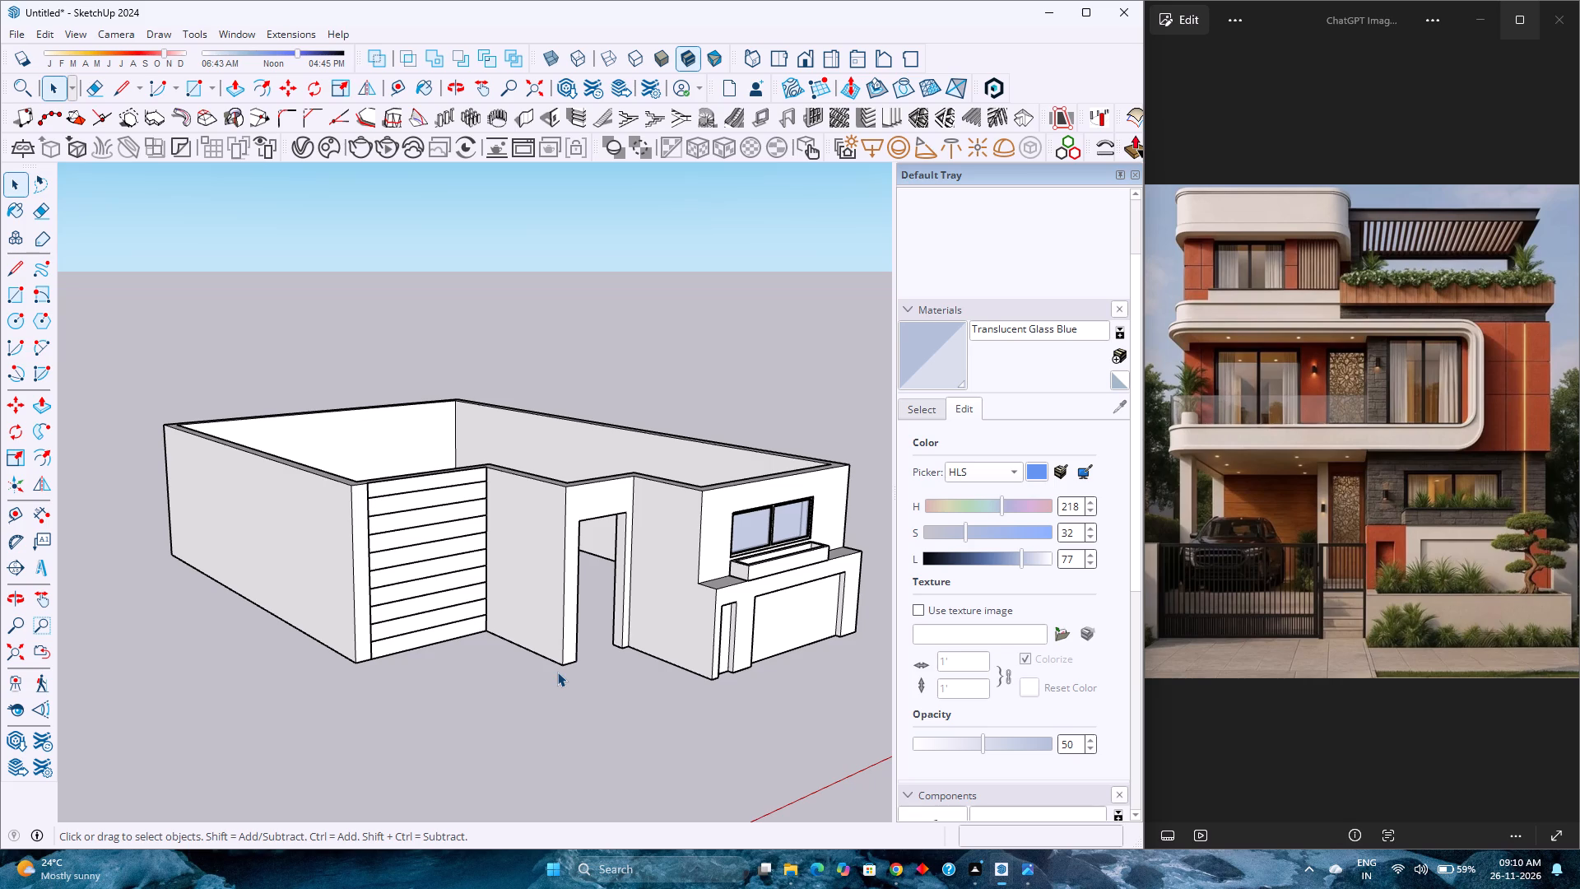
{"action": "scroll", "coordinate": [557, 672], "scroll_direction": "up", "scroll_amount": 5}
{"action": "scroll", "coordinate": [560, 512], "scroll_direction": "down", "scroll_amount": 4}
{"action": "scroll", "coordinate": [550, 519], "scroll_direction": "up", "scroll_amount": 1}
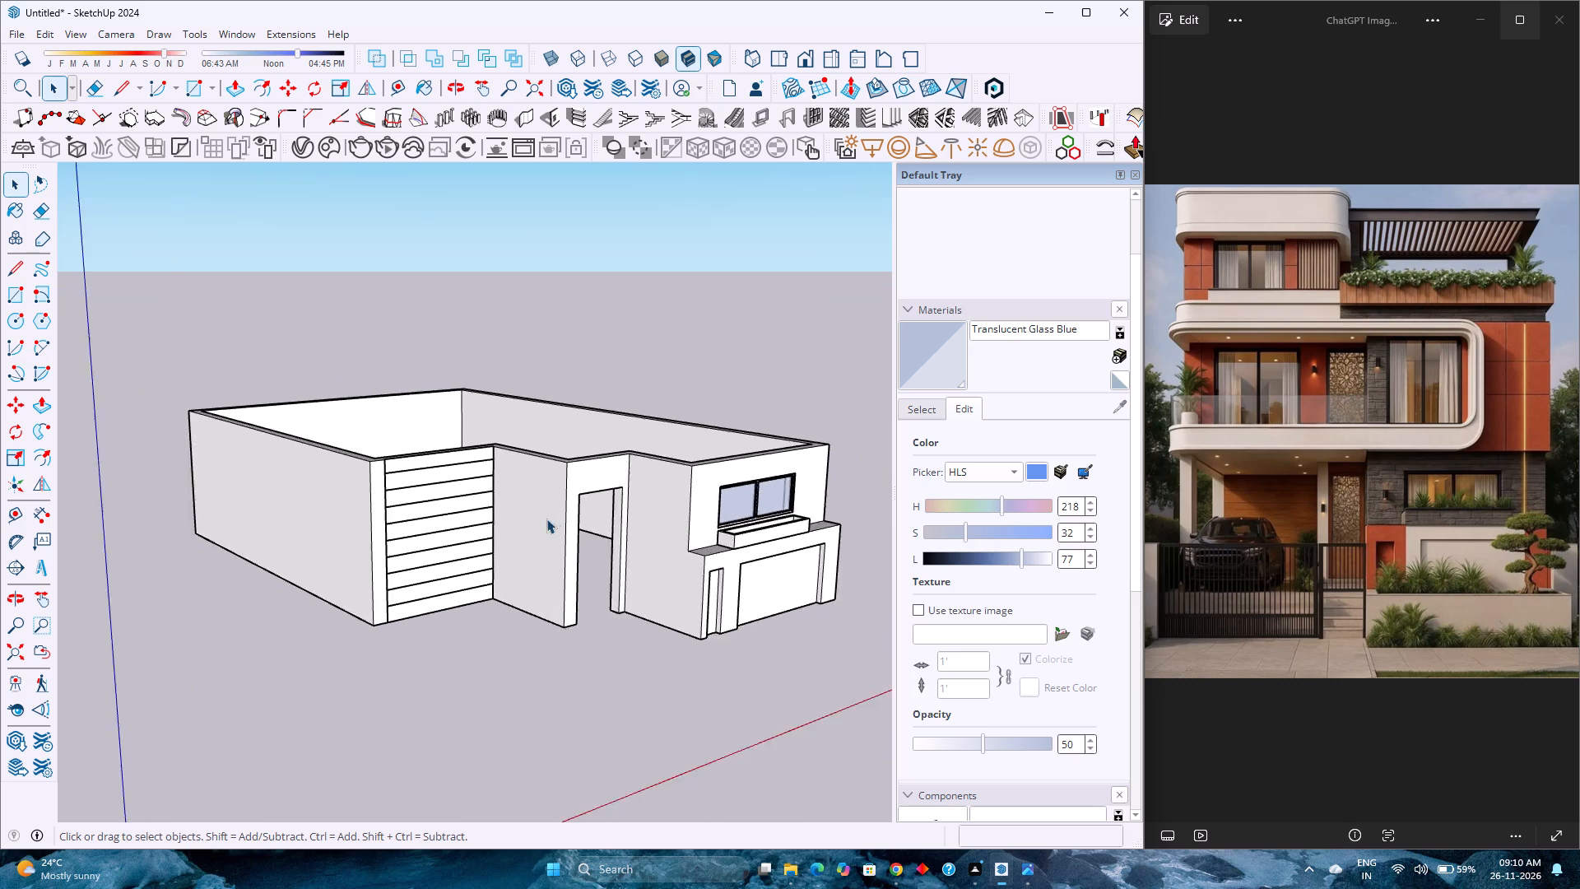
{"action": "scroll", "coordinate": [547, 518], "scroll_direction": "down", "scroll_amount": 3}
{"action": "middle_click_drag", "start_coordinate": [546, 525], "coordinate": [390, 715]}
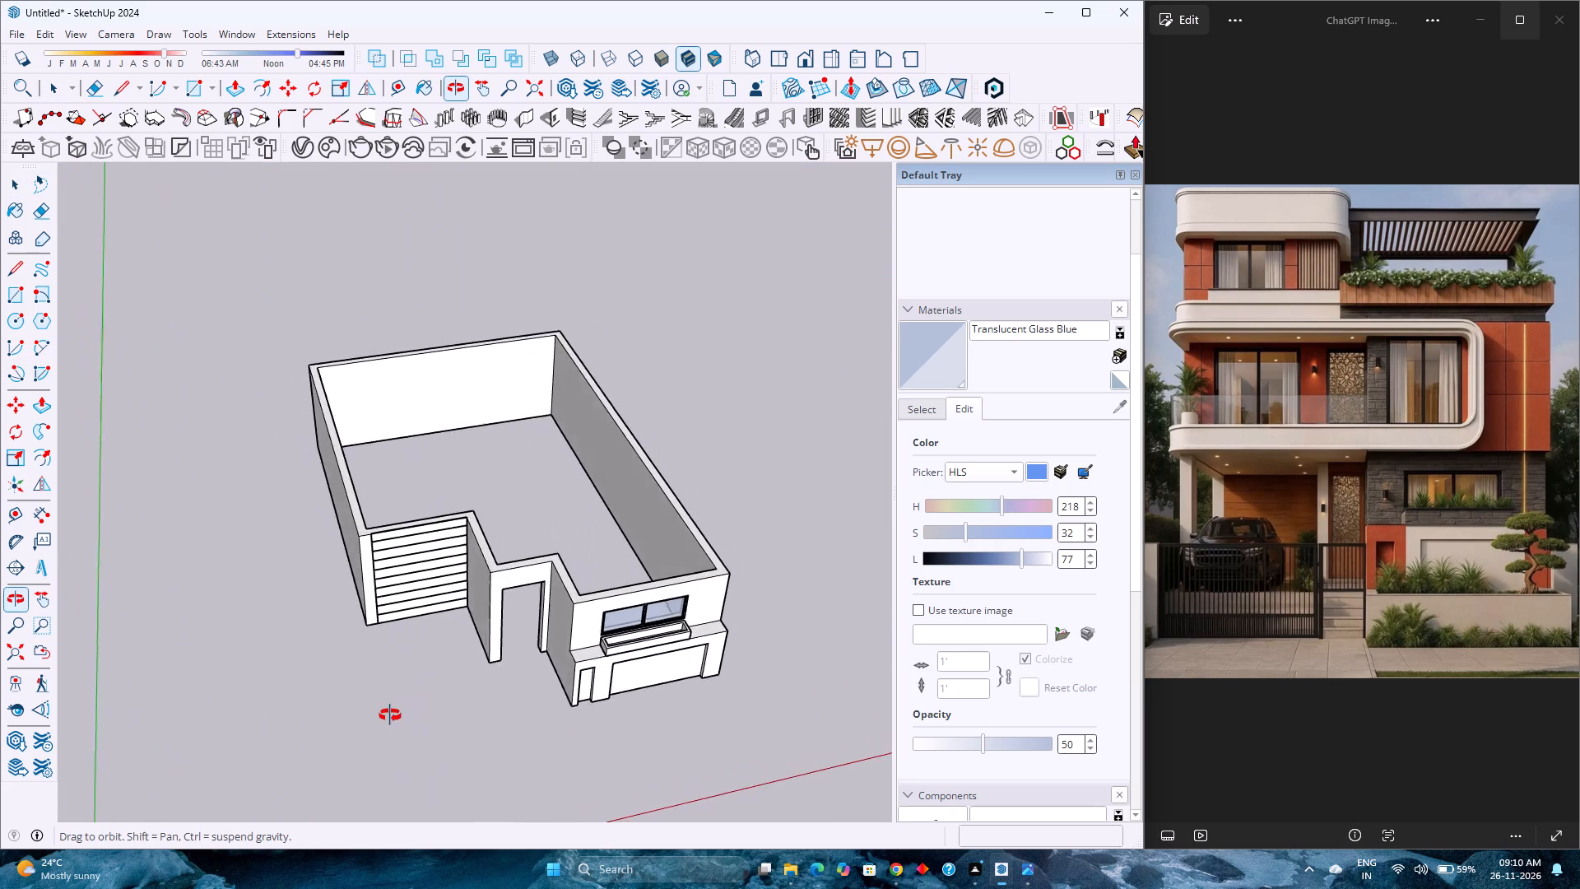
{"action": "middle_click_drag", "start_coordinate": [390, 715], "coordinate": [383, 634]}
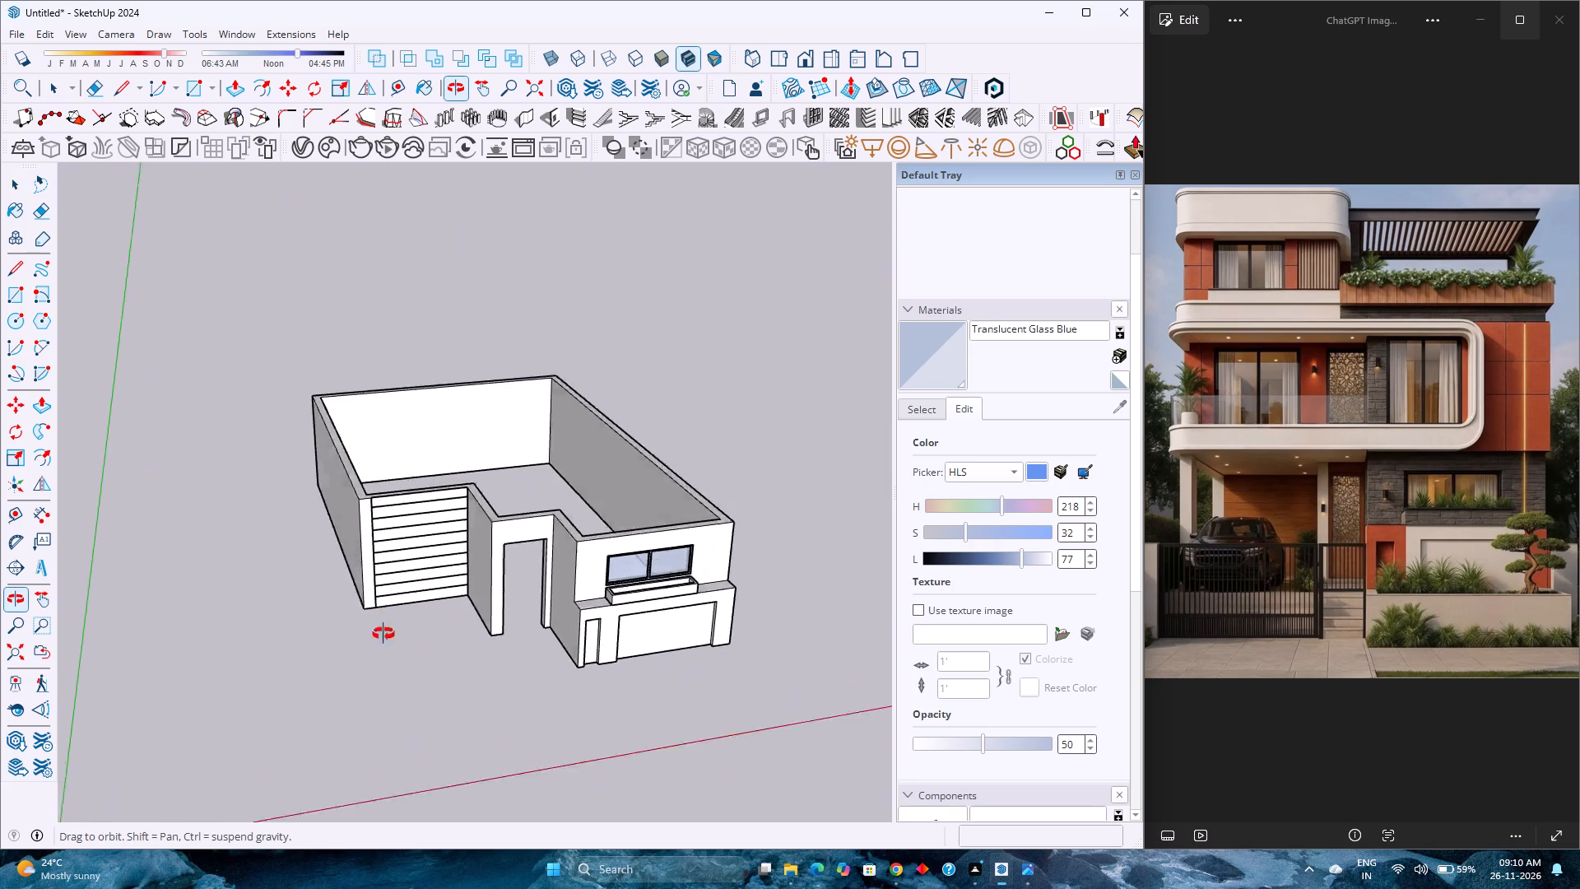
{"action": "middle_click_drag", "start_coordinate": [383, 634], "coordinate": [628, 574]}
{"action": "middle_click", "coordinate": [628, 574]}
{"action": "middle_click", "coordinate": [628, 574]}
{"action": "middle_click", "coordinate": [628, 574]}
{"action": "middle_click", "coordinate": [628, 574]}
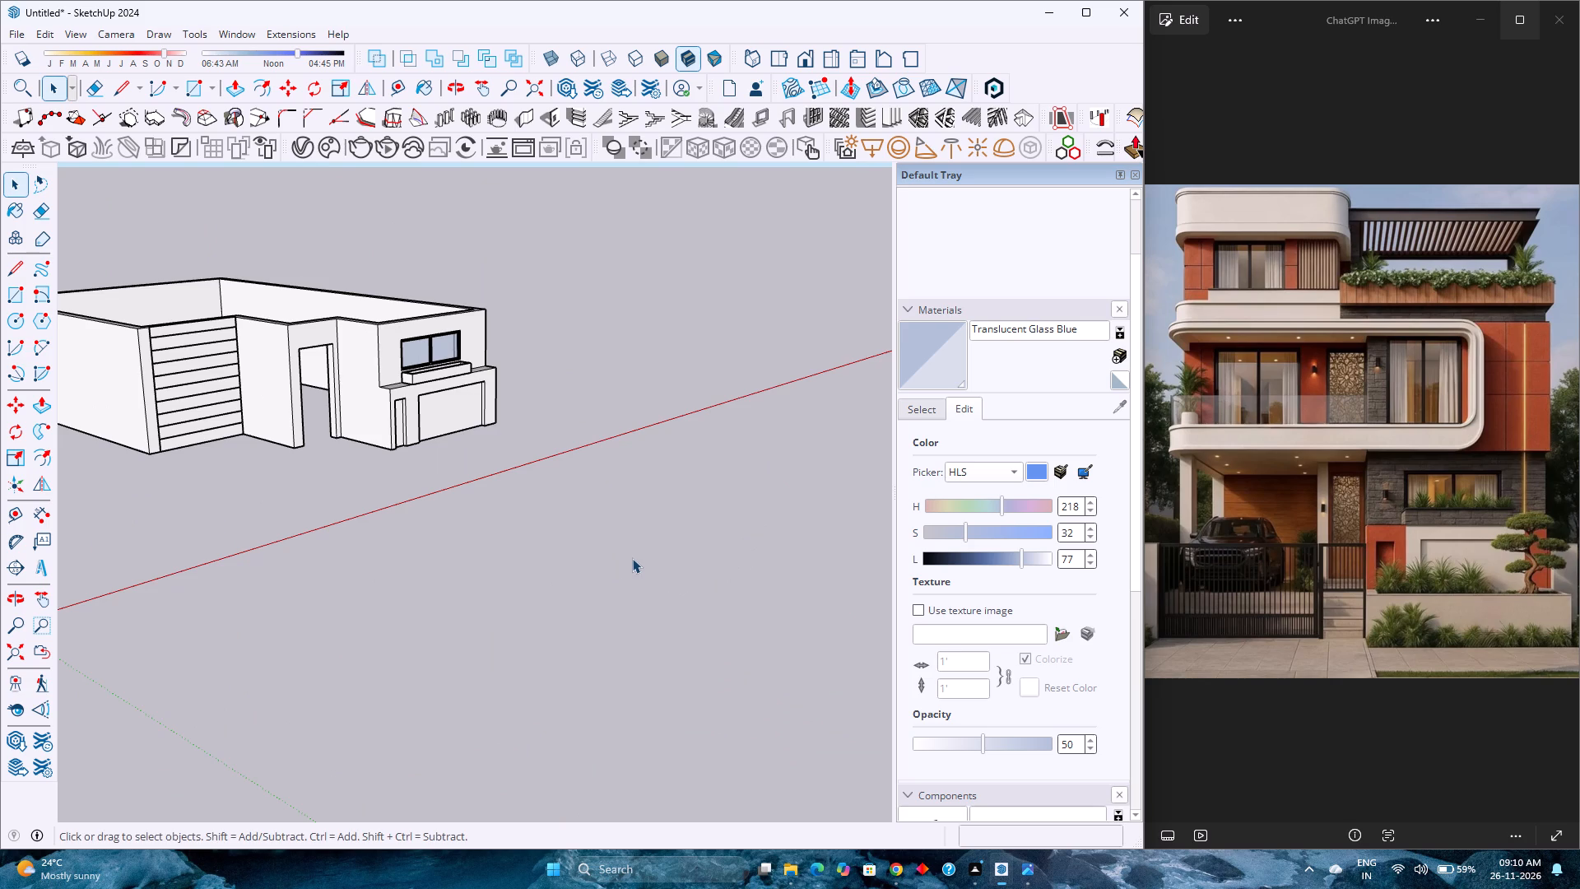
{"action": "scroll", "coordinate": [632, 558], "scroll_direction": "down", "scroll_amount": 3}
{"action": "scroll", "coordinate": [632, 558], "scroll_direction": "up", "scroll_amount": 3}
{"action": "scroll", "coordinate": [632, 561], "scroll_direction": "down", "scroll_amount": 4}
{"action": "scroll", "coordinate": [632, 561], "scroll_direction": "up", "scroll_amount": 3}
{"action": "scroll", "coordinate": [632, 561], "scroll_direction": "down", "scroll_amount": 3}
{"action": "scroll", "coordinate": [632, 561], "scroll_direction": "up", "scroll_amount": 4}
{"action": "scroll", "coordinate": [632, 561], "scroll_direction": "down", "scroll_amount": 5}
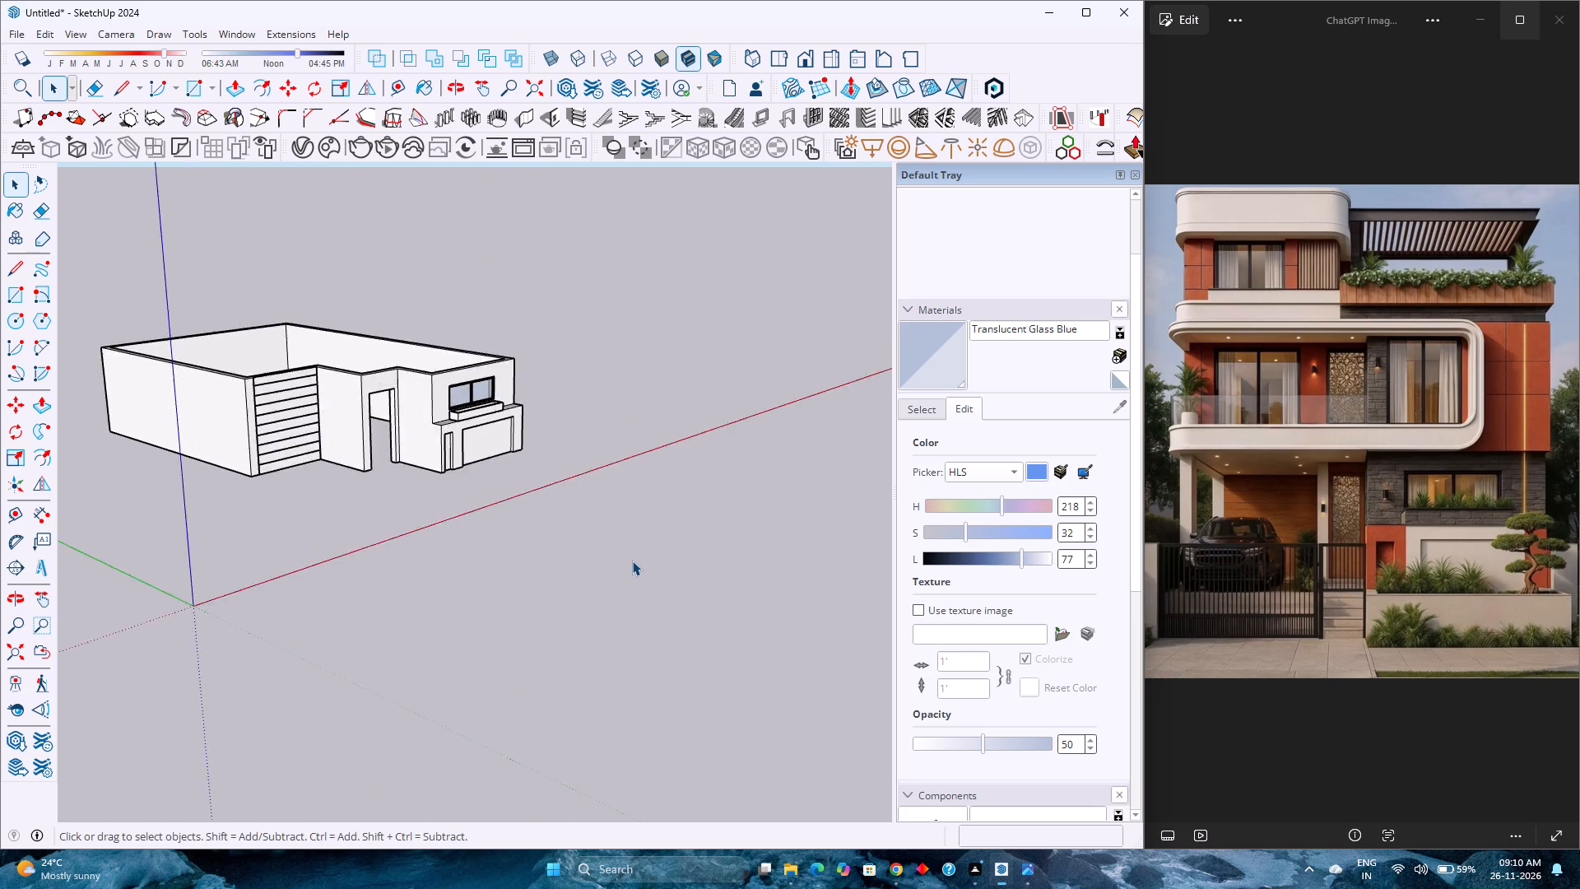
Examine the ground-floor walls, slatted panel, doorway, window and planter box in the front view and from oblique angles.
{"action": "scroll", "coordinate": [632, 561], "scroll_direction": "up", "scroll_amount": 4}
{"action": "scroll", "coordinate": [632, 561], "scroll_direction": "down", "scroll_amount": 7}
{"action": "left_click", "coordinate": [805, 68]}
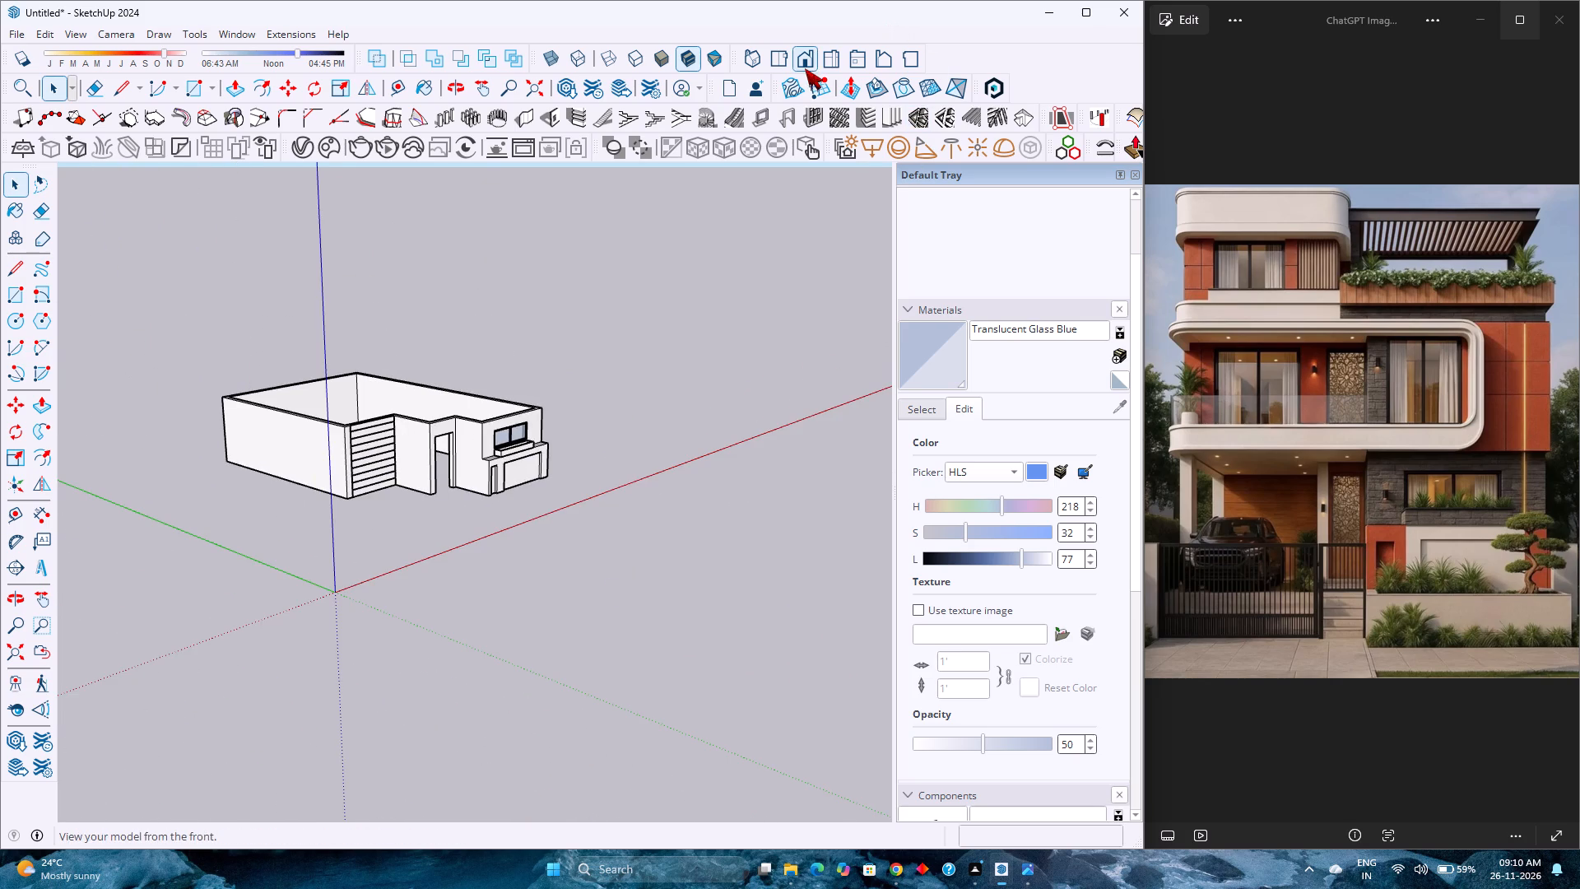
{"action": "left_click", "coordinate": [18, 656]}
{"action": "scroll", "coordinate": [430, 474], "scroll_direction": "down", "scroll_amount": 1}
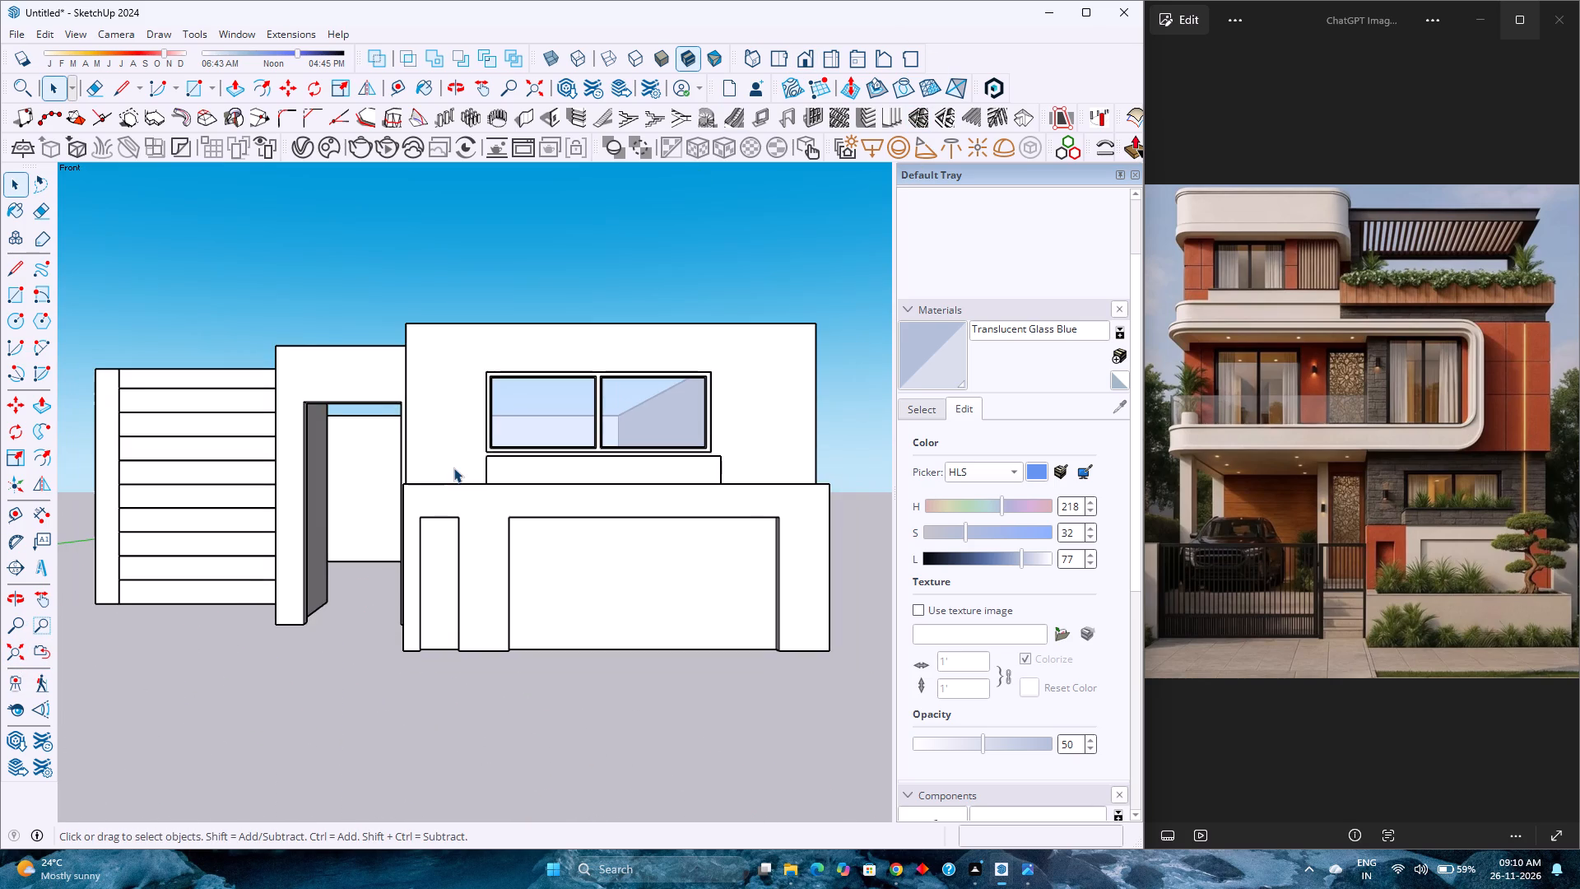
{"action": "scroll", "coordinate": [453, 468], "scroll_direction": "down", "scroll_amount": 2}
{"action": "scroll", "coordinate": [453, 468], "scroll_direction": "up", "scroll_amount": 2}
{"action": "scroll", "coordinate": [478, 461], "scroll_direction": "down", "scroll_amount": 3}
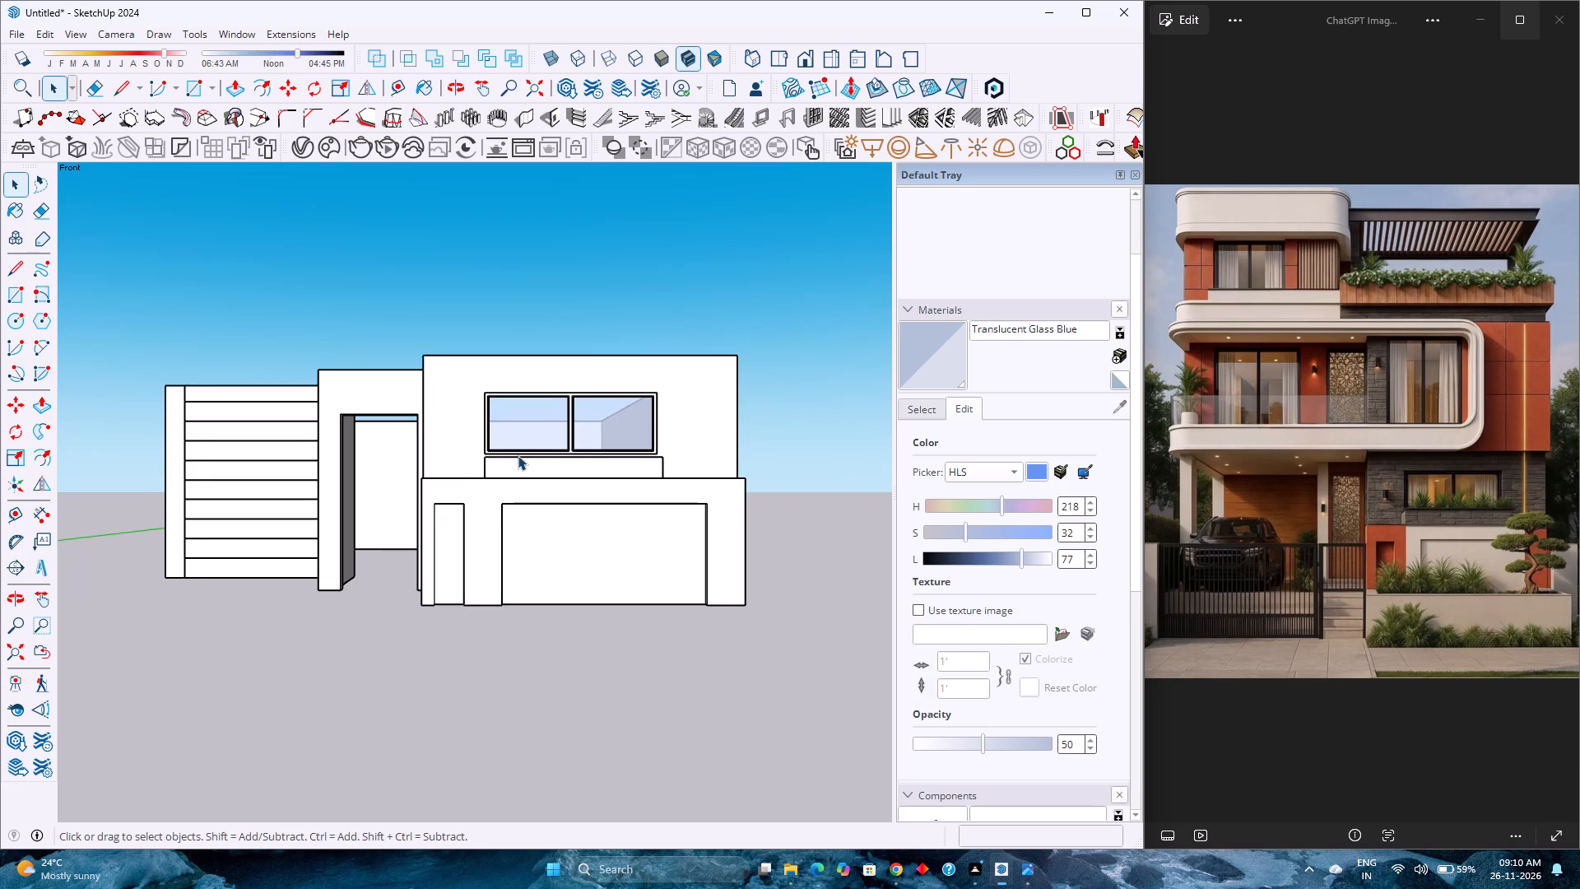
{"action": "scroll", "coordinate": [524, 457], "scroll_direction": "down", "scroll_amount": 5}
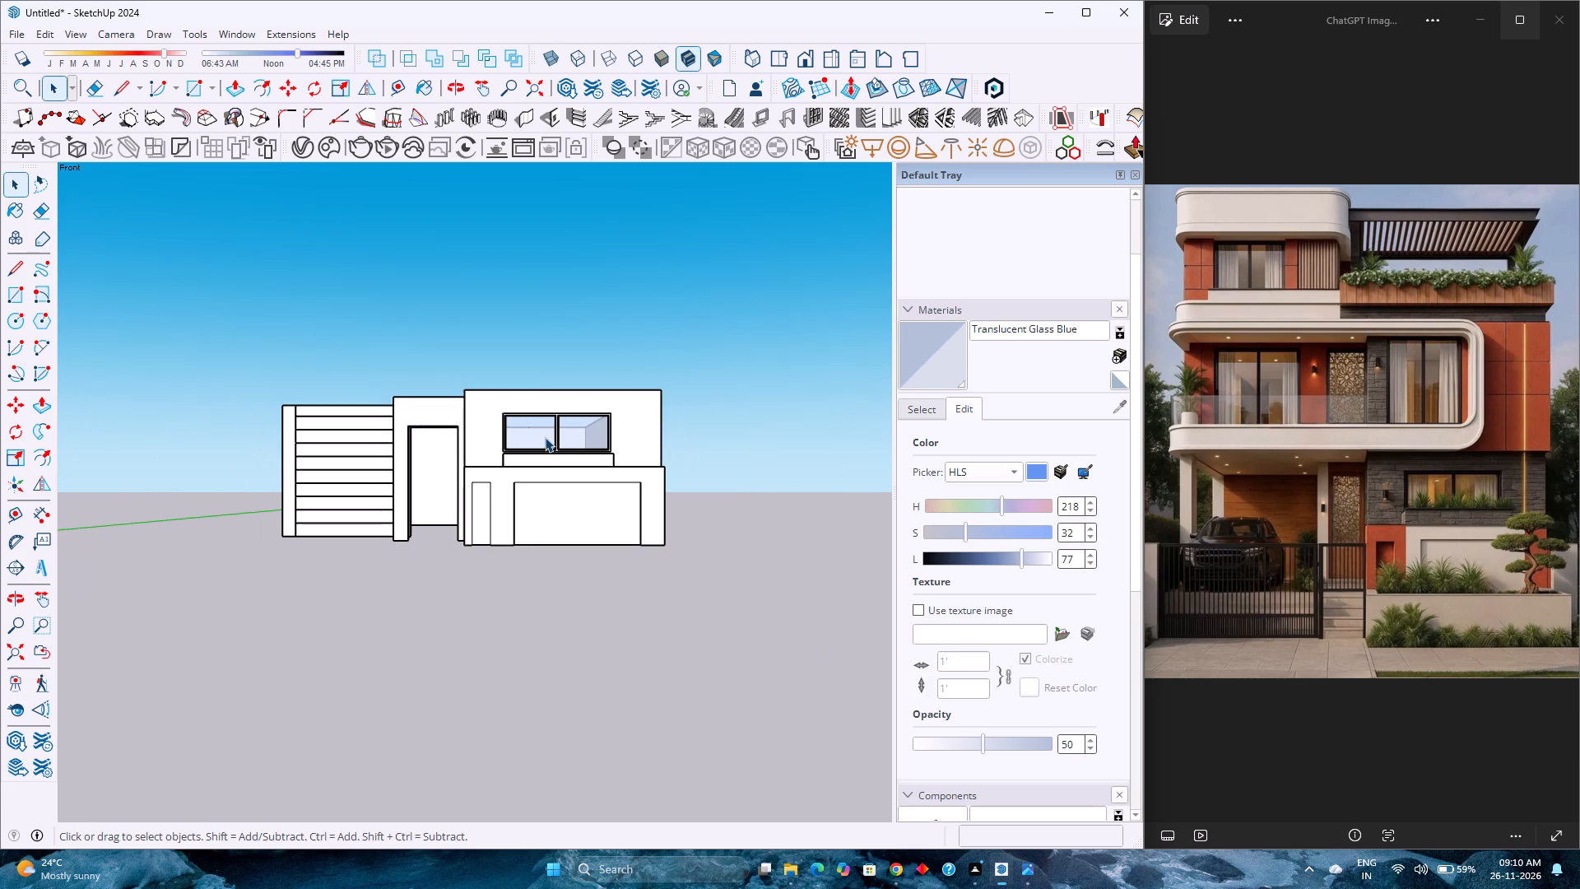
{"action": "middle_click_drag", "start_coordinate": [545, 437], "coordinate": [798, 611]}
{"action": "middle_click", "coordinate": [798, 611]}
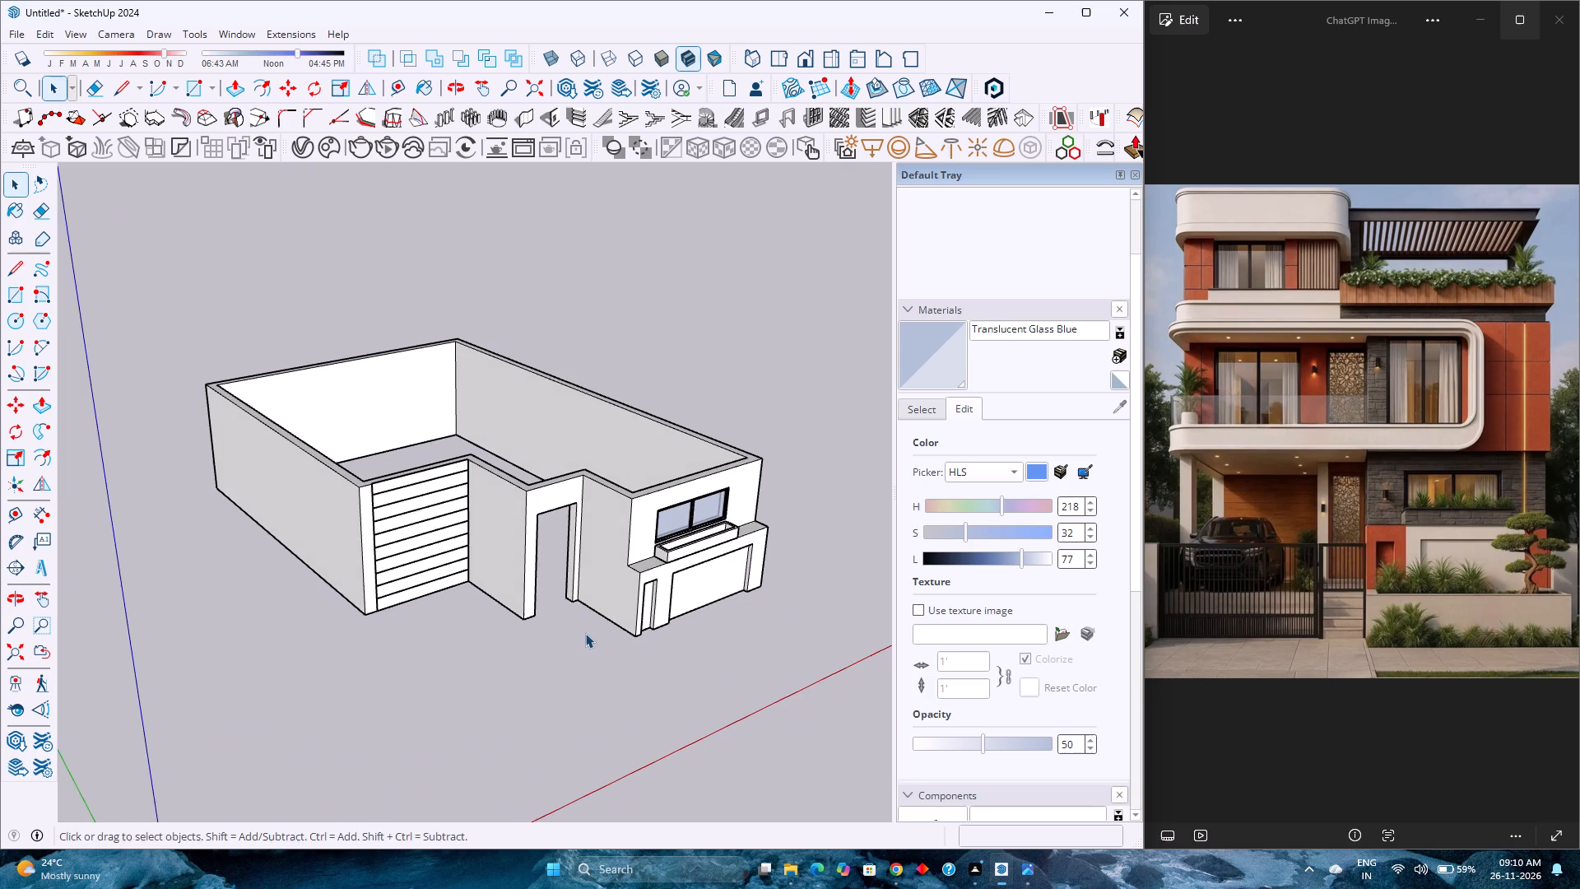
{"action": "scroll", "coordinate": [602, 638], "scroll_direction": "up", "scroll_amount": 2}
{"action": "scroll", "coordinate": [602, 635], "scroll_direction": "down", "scroll_amount": 1}
{"action": "middle_click_drag", "start_coordinate": [604, 623], "coordinate": [631, 482]}
{"action": "middle_click", "coordinate": [631, 482]}
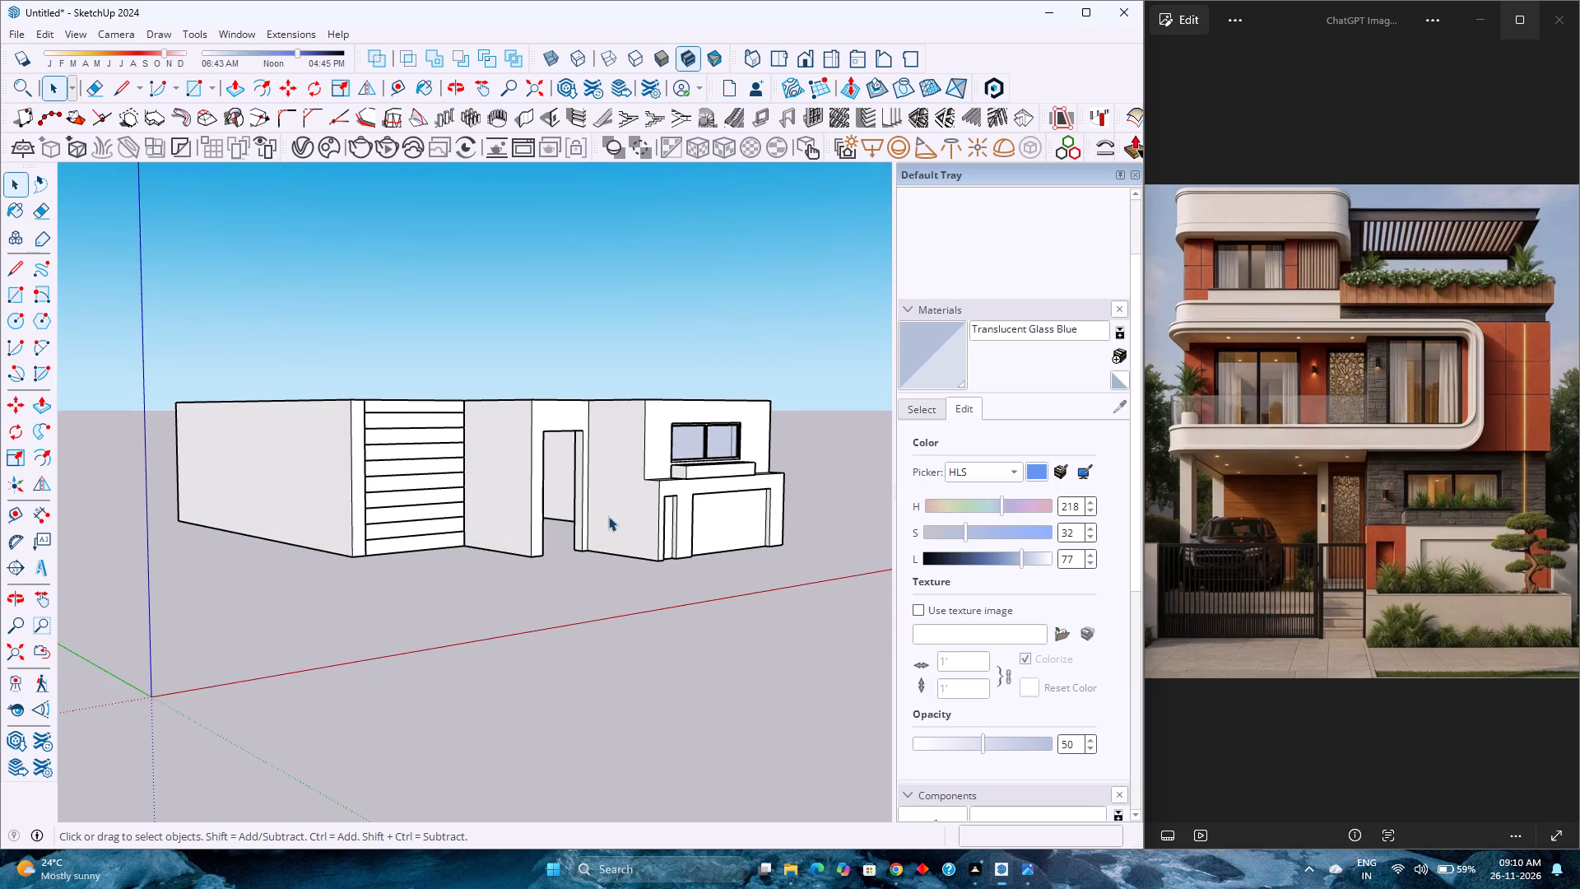
{"action": "scroll", "coordinate": [558, 650], "scroll_direction": "up", "scroll_amount": 4}
{"action": "scroll", "coordinate": [558, 643], "scroll_direction": "down", "scroll_amount": 2}
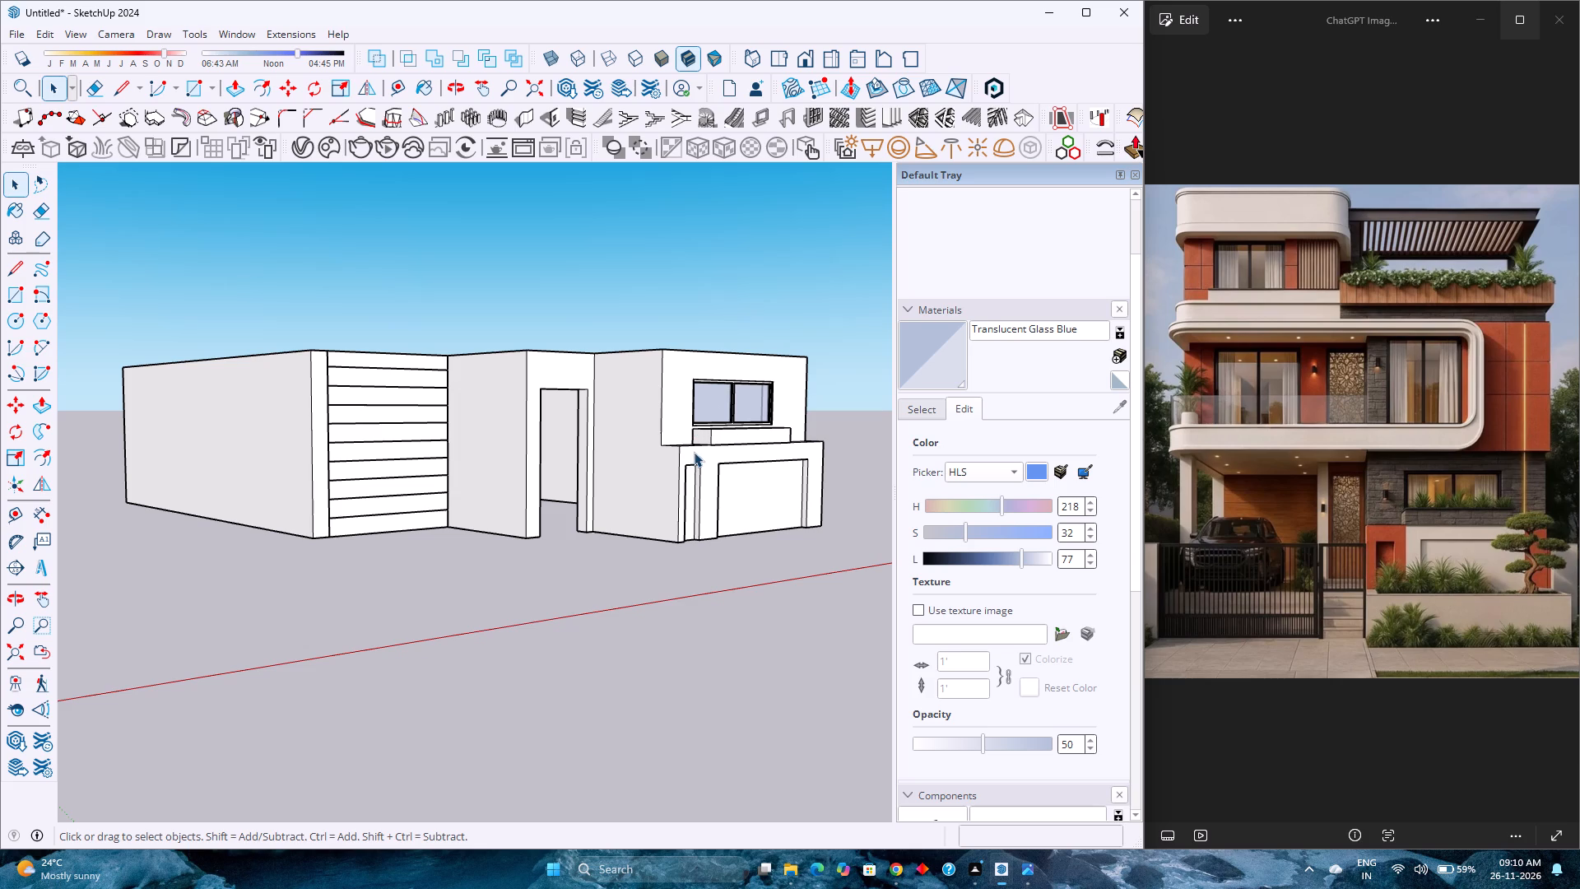
{"action": "scroll", "coordinate": [729, 426], "scroll_direction": "up", "scroll_amount": 4}
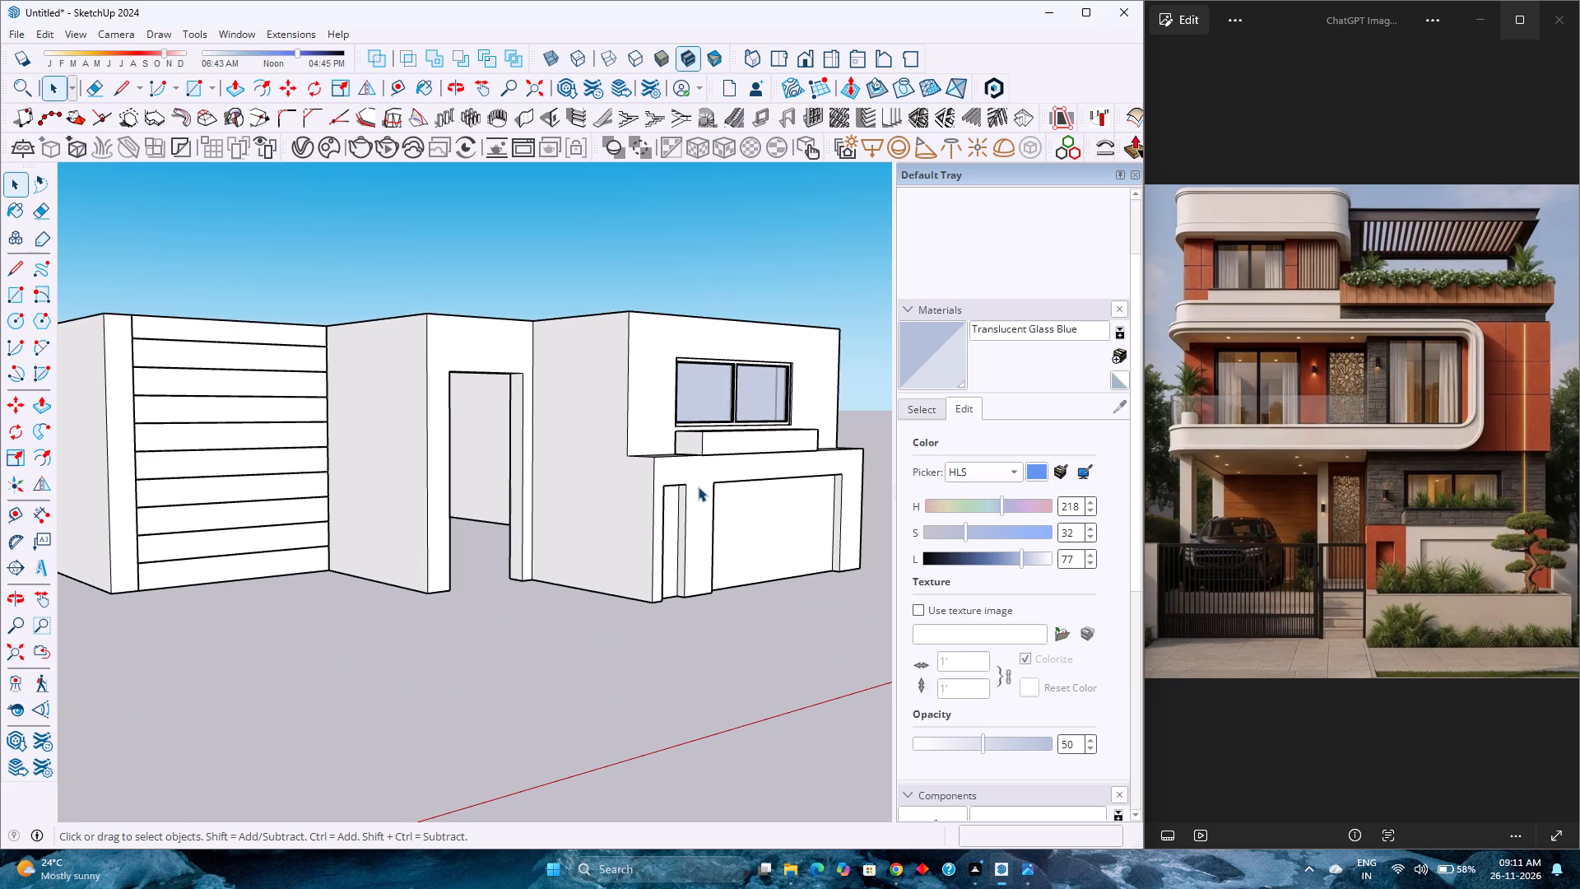
Draw a base rectangle about 41' 3" by 26' 9" across the underside of the ground-floor walls, between opposite outer corners.
{"action": "scroll", "coordinate": [640, 510], "scroll_direction": "down", "scroll_amount": 3}
{"action": "middle_click_drag", "start_coordinate": [529, 601], "coordinate": [704, 449]}
{"action": "scroll", "coordinate": [700, 454], "scroll_direction": "down", "scroll_amount": 8}
{"action": "middle_click_drag", "start_coordinate": [486, 499], "coordinate": [698, 344]}
{"action": "middle_click", "coordinate": [698, 344]}
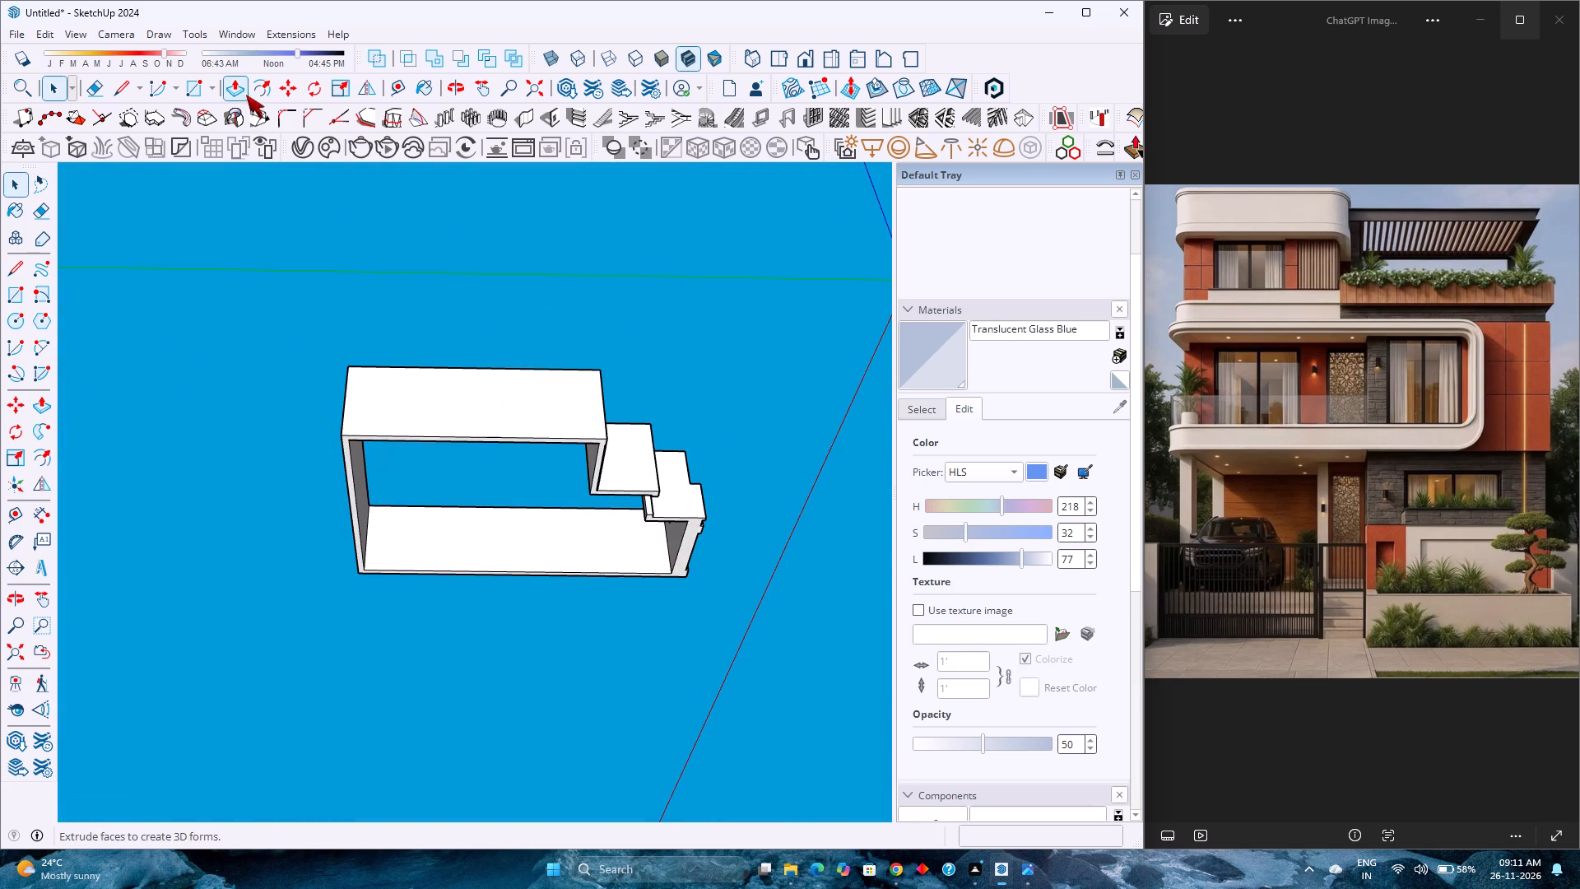
{"action": "left_click", "coordinate": [185, 95]}
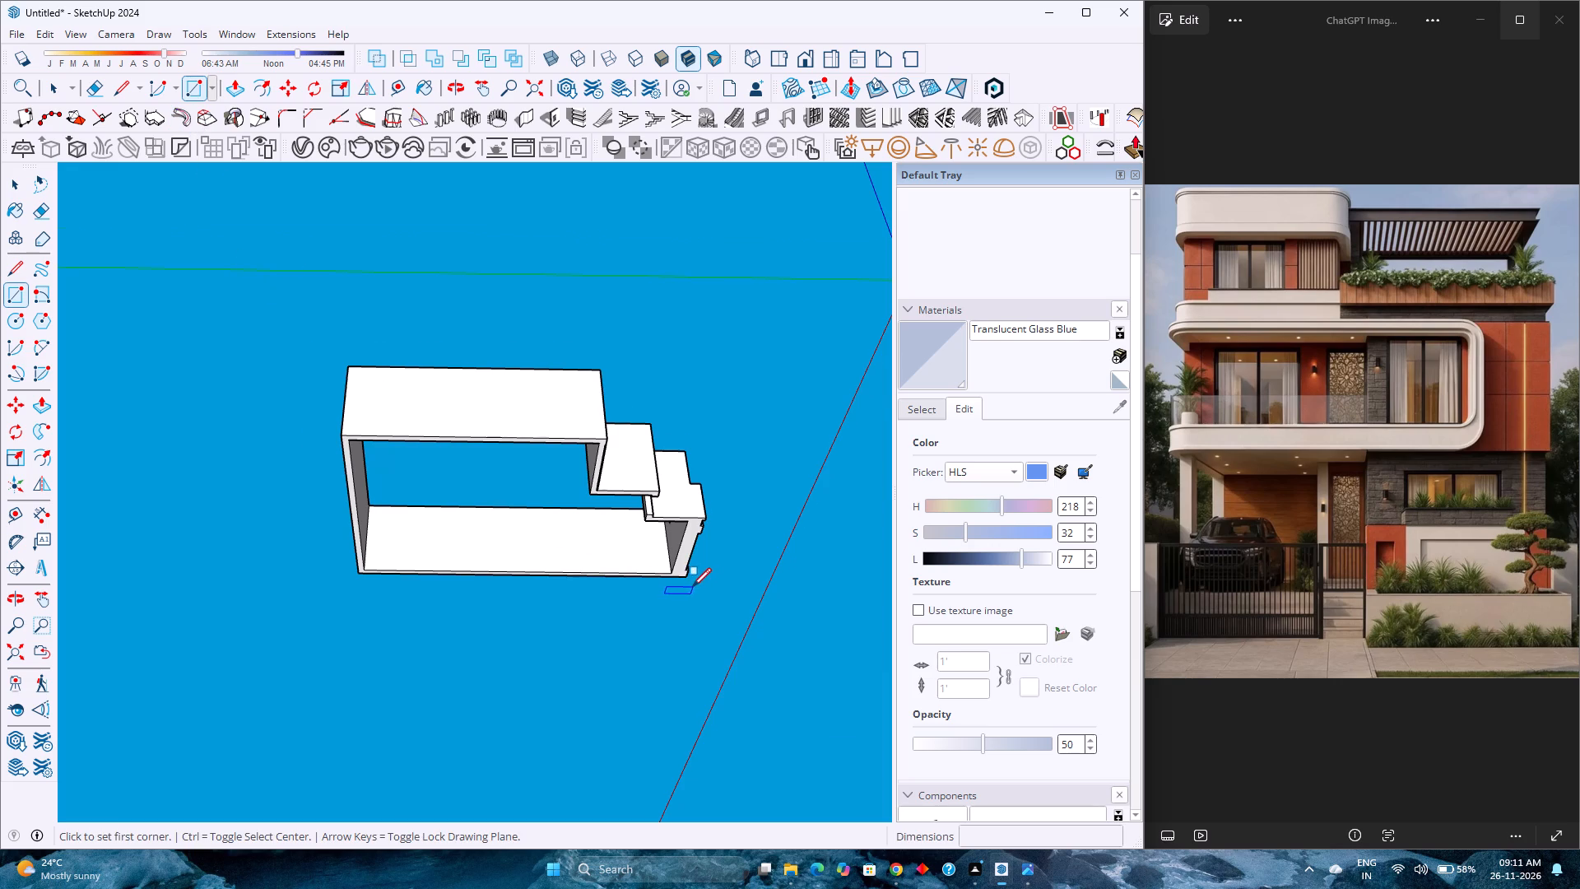
{"action": "scroll", "coordinate": [691, 587], "scroll_direction": "up", "scroll_amount": 7}
{"action": "scroll", "coordinate": [690, 584], "scroll_direction": "down", "scroll_amount": 4}
{"action": "scroll", "coordinate": [690, 584], "scroll_direction": "up", "scroll_amount": 3}
{"action": "scroll", "coordinate": [690, 584], "scroll_direction": "down", "scroll_amount": 3}
{"action": "scroll", "coordinate": [686, 583], "scroll_direction": "up", "scroll_amount": 1}
{"action": "scroll", "coordinate": [685, 581], "scroll_direction": "down", "scroll_amount": 4}
{"action": "scroll", "coordinate": [683, 579], "scroll_direction": "up", "scroll_amount": 3}
{"action": "scroll", "coordinate": [683, 579], "scroll_direction": "down", "scroll_amount": 5}
{"action": "scroll", "coordinate": [681, 577], "scroll_direction": "up", "scroll_amount": 3}
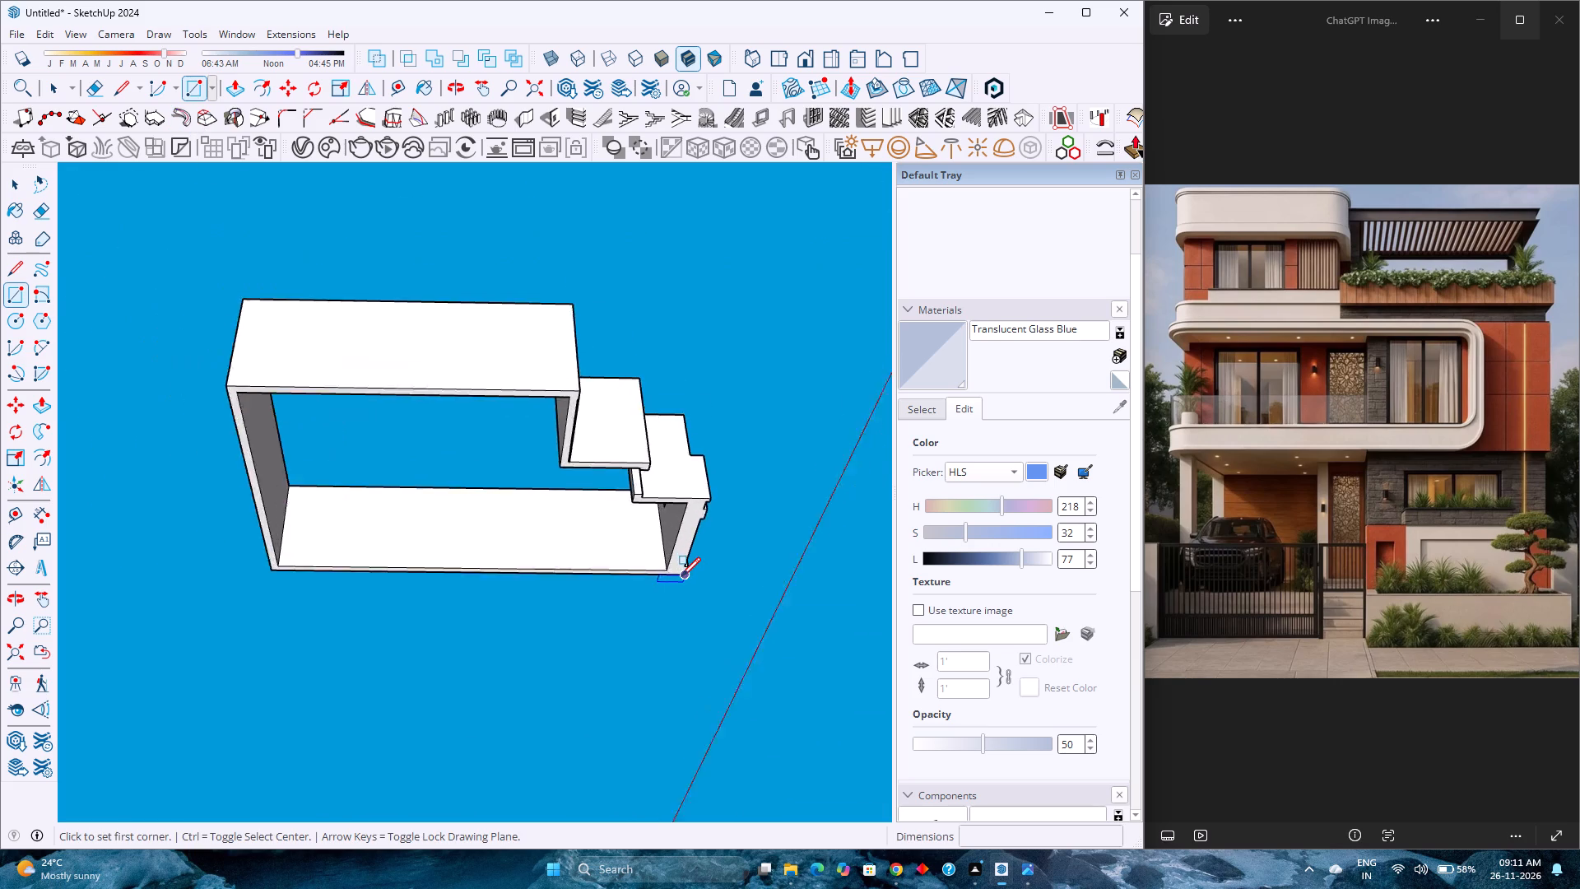
{"action": "scroll", "coordinate": [681, 576], "scroll_direction": "up", "scroll_amount": 1}
{"action": "scroll", "coordinate": [681, 576], "scroll_direction": "down", "scroll_amount": 5}
{"action": "scroll", "coordinate": [681, 576], "scroll_direction": "up", "scroll_amount": 5}
{"action": "scroll", "coordinate": [681, 576], "scroll_direction": "down", "scroll_amount": 5}
{"action": "scroll", "coordinate": [681, 576], "scroll_direction": "up", "scroll_amount": 5}
{"action": "scroll", "coordinate": [681, 575], "scroll_direction": "down", "scroll_amount": 5}
{"action": "scroll", "coordinate": [682, 574], "scroll_direction": "up", "scroll_amount": 3}
{"action": "scroll", "coordinate": [682, 574], "scroll_direction": "down", "scroll_amount": 4}
{"action": "scroll", "coordinate": [682, 574], "scroll_direction": "up", "scroll_amount": 2}
{"action": "scroll", "coordinate": [682, 574], "scroll_direction": "down", "scroll_amount": 7}
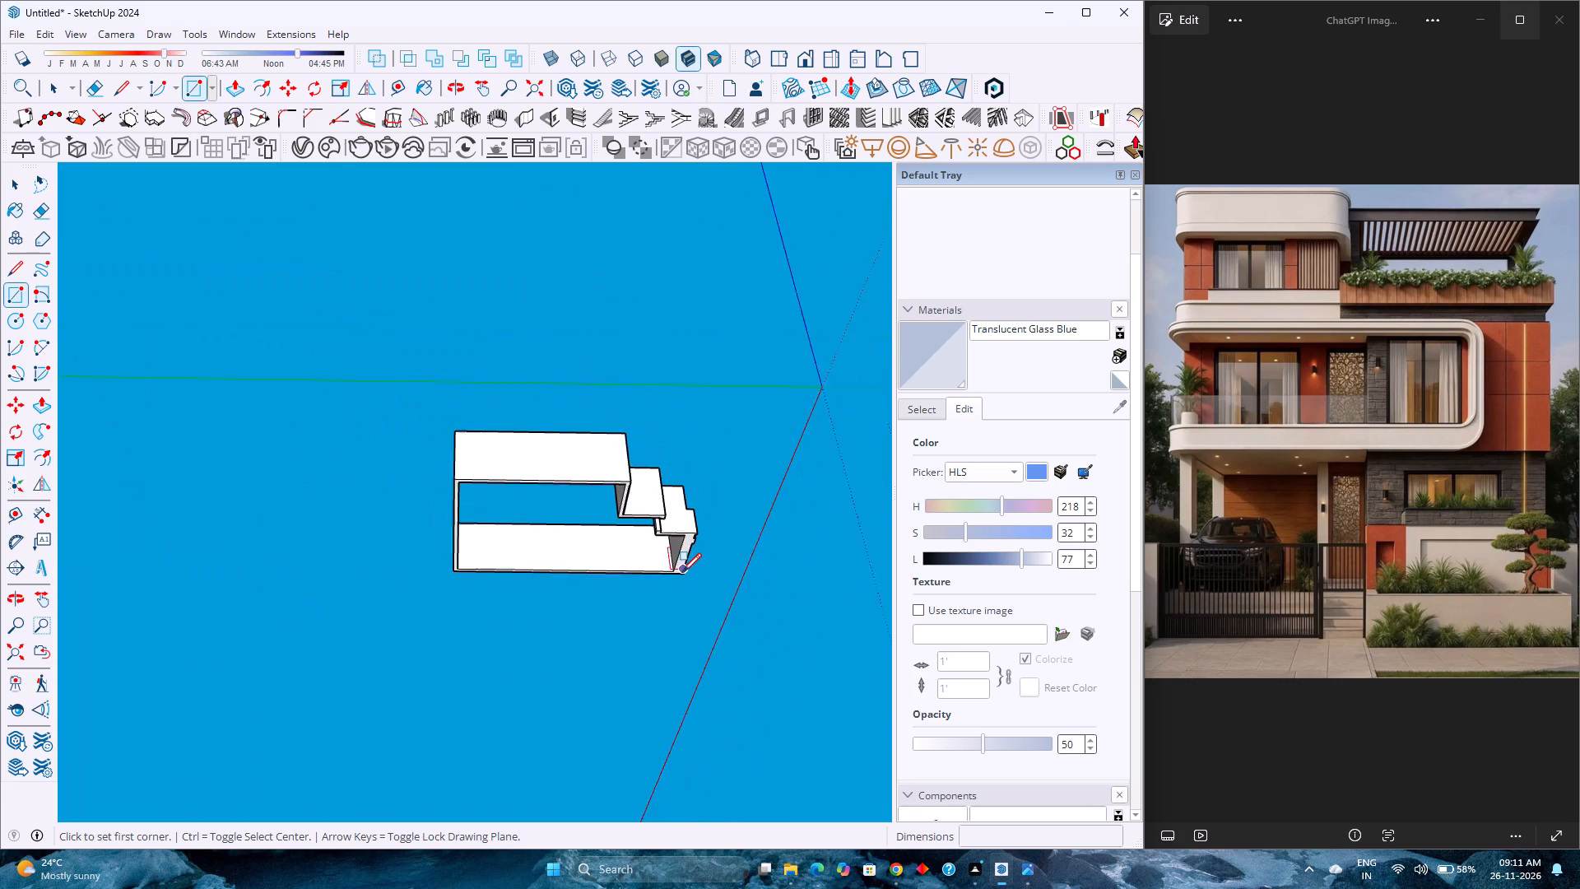
{"action": "scroll", "coordinate": [682, 572], "scroll_direction": "down", "scroll_amount": 1}
{"action": "middle_click_drag", "start_coordinate": [682, 570], "coordinate": [477, 640]}
{"action": "middle_click", "coordinate": [474, 640]}
{"action": "scroll", "coordinate": [458, 610], "scroll_direction": "down", "scroll_amount": 4}
{"action": "middle_click_drag", "start_coordinate": [553, 506], "coordinate": [779, 400]}
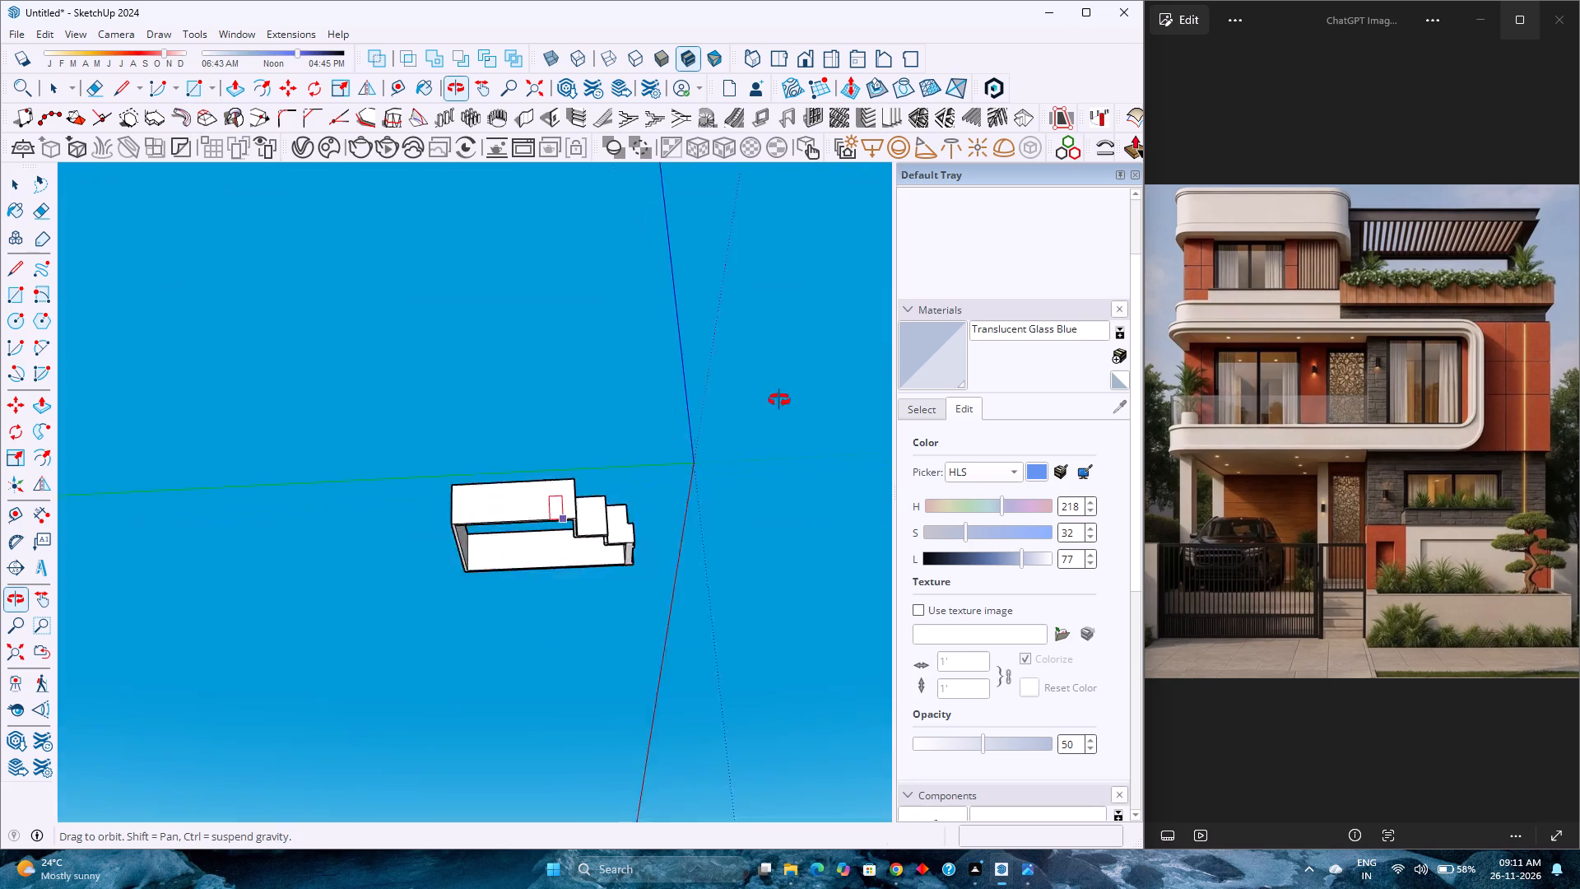
{"action": "middle_click_drag", "start_coordinate": [779, 400], "coordinate": [834, 346]}
{"action": "middle_click", "coordinate": [834, 346]}
{"action": "scroll", "coordinate": [613, 613], "scroll_direction": "up", "scroll_amount": 13}
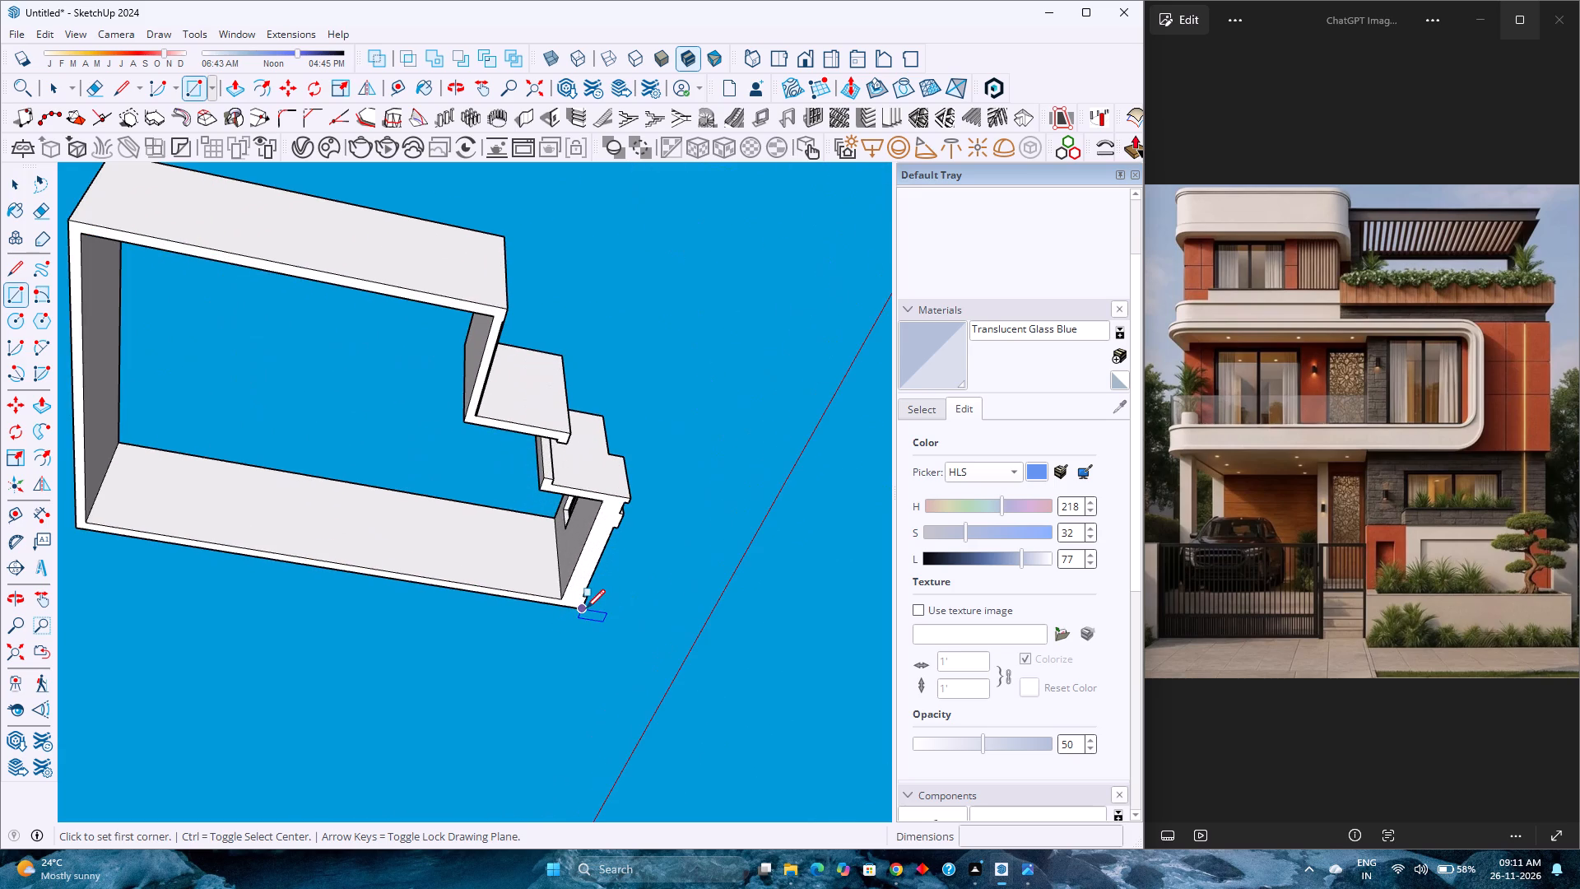
{"action": "left_click", "coordinate": [586, 608]}
{"action": "scroll", "coordinate": [546, 575], "scroll_direction": "down", "scroll_amount": 8}
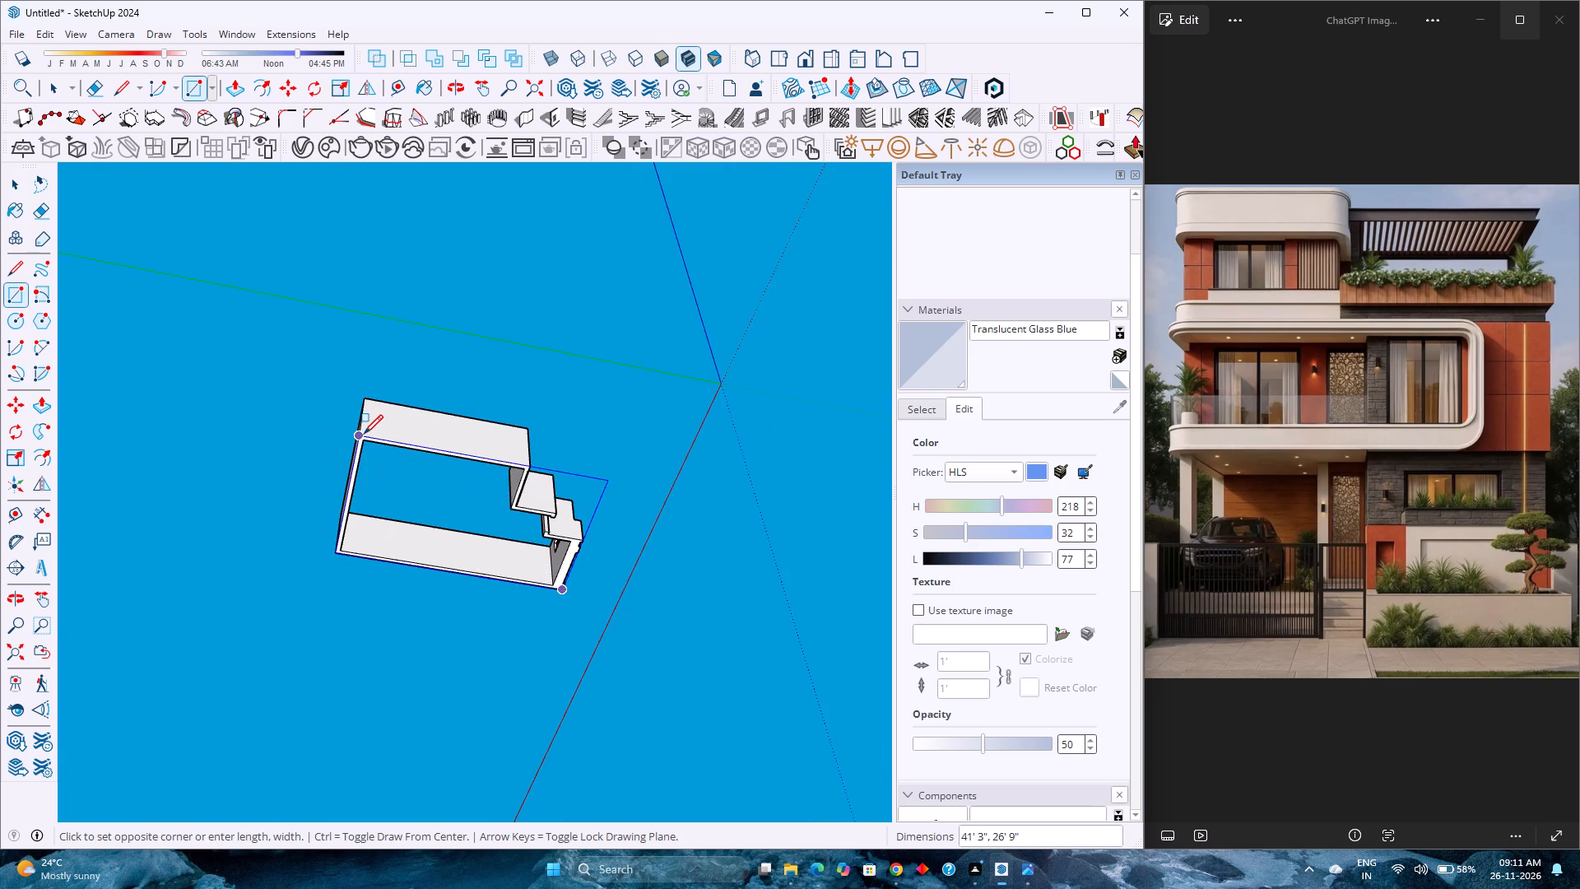
{"action": "left_click", "coordinate": [364, 434]}
{"action": "key", "text": "space"}
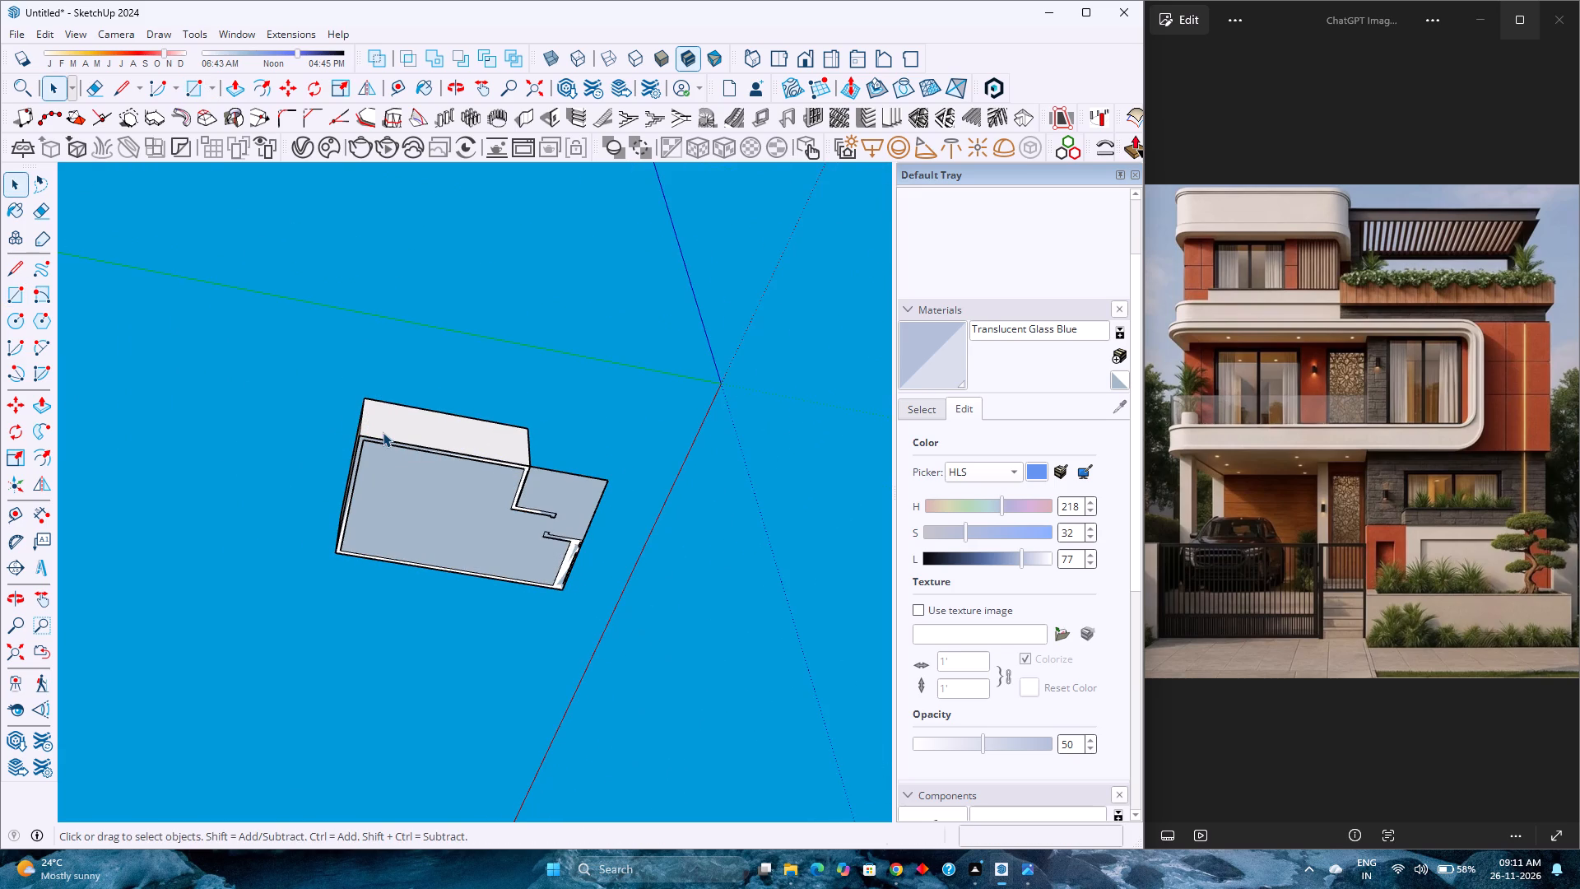
Make the base rectangle's face and edges into a group of their own.
{"action": "triple_click", "coordinate": [444, 515]}
{"action": "right_click", "coordinate": [444, 515]}
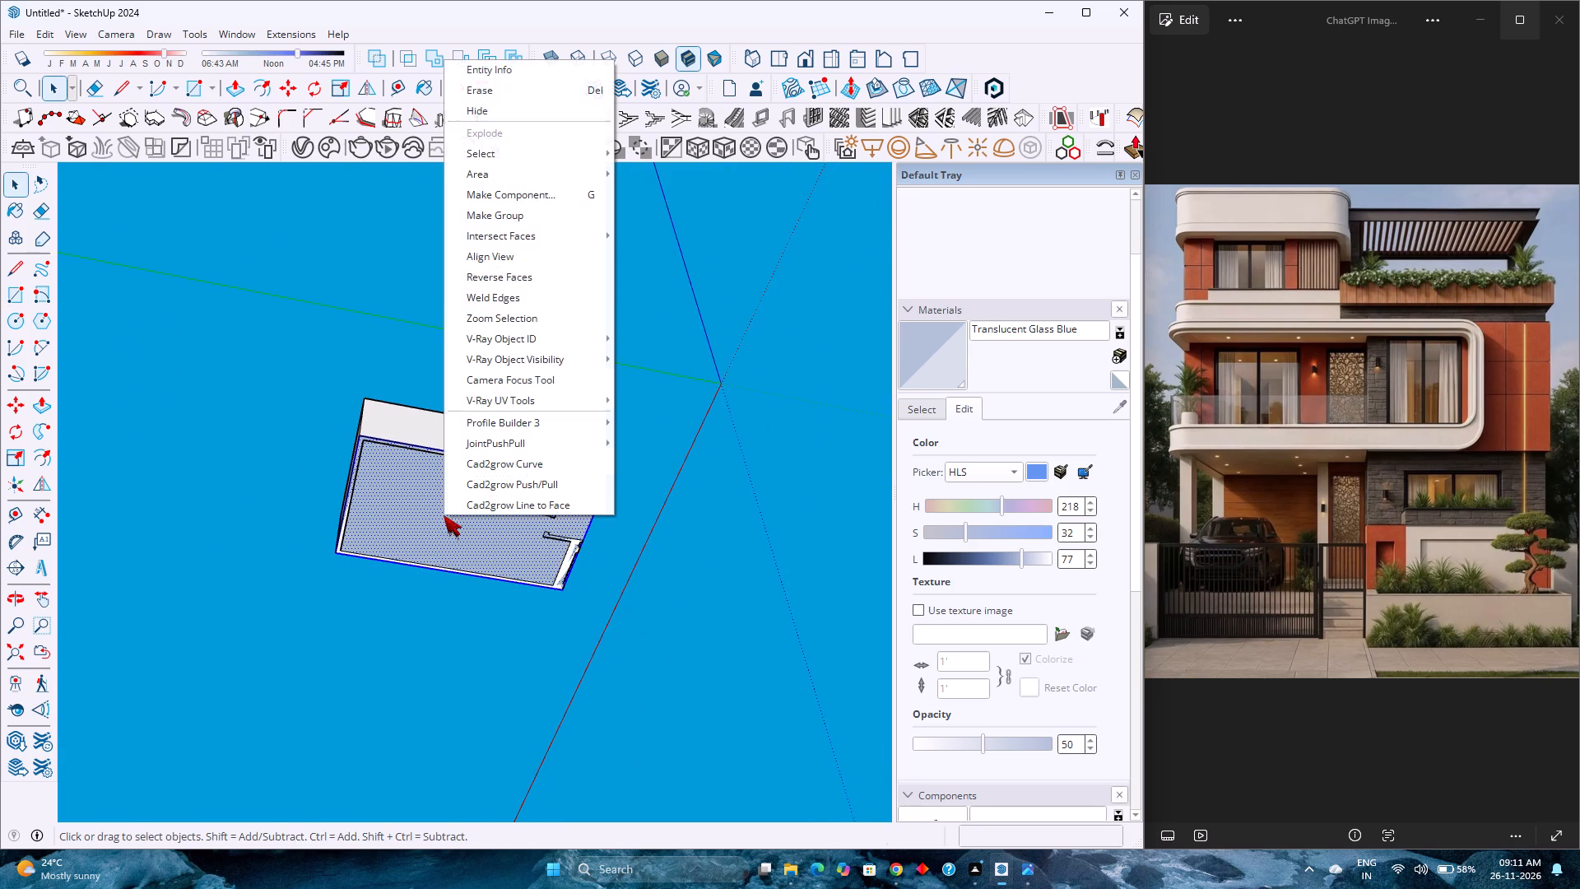
{"action": "left_click", "coordinate": [537, 217]}
{"action": "double_click", "coordinate": [474, 516]}
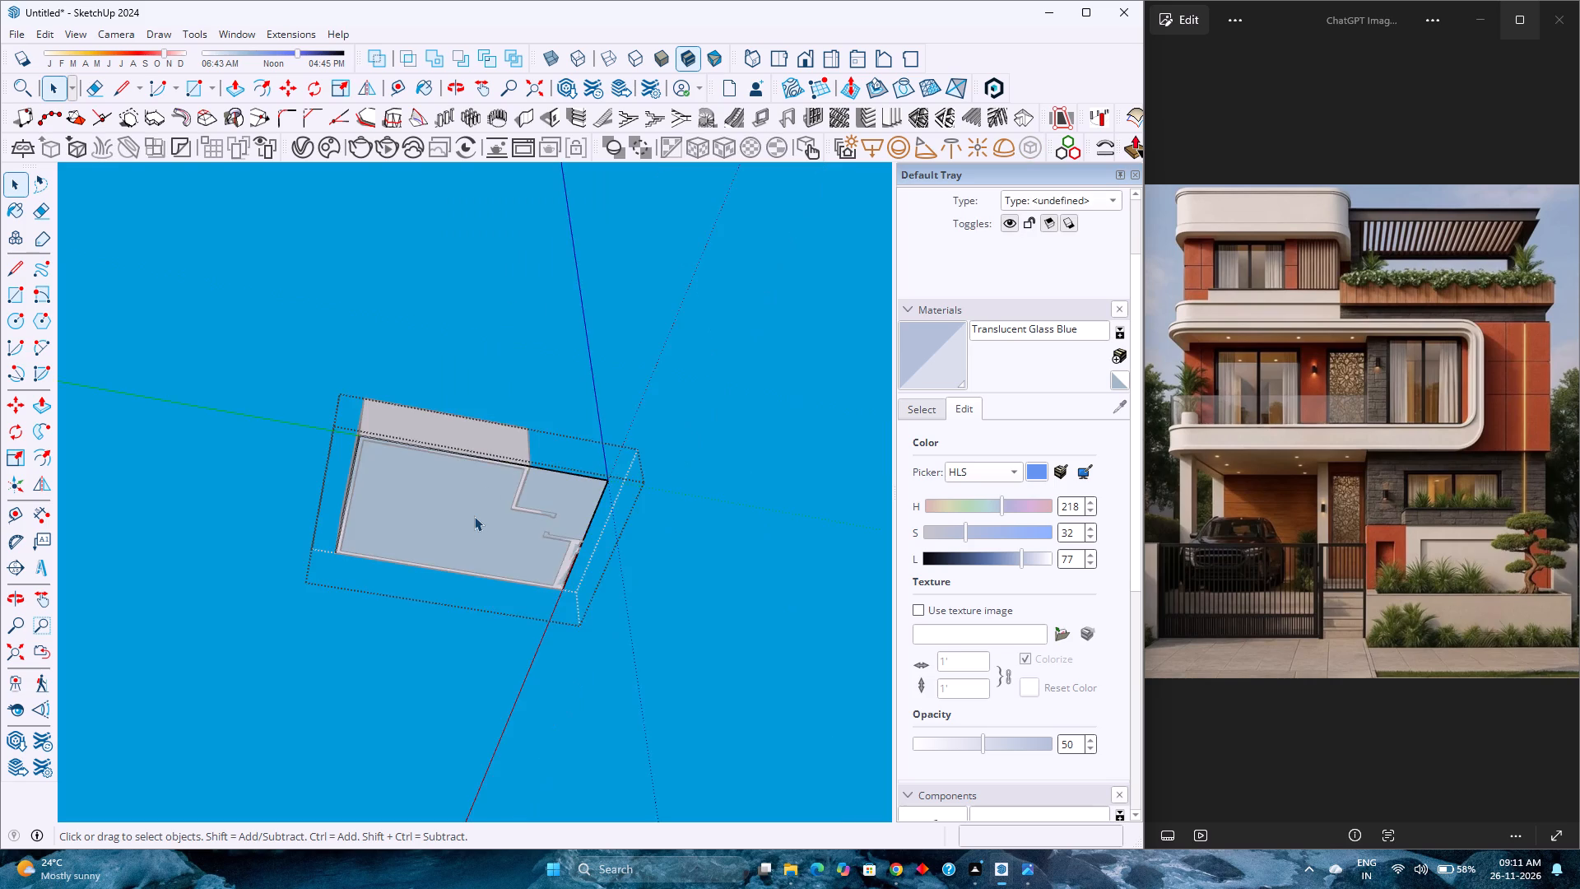
{"action": "scroll", "coordinate": [474, 516], "scroll_direction": "up", "scroll_amount": 2}
{"action": "left_click", "coordinate": [561, 653]}
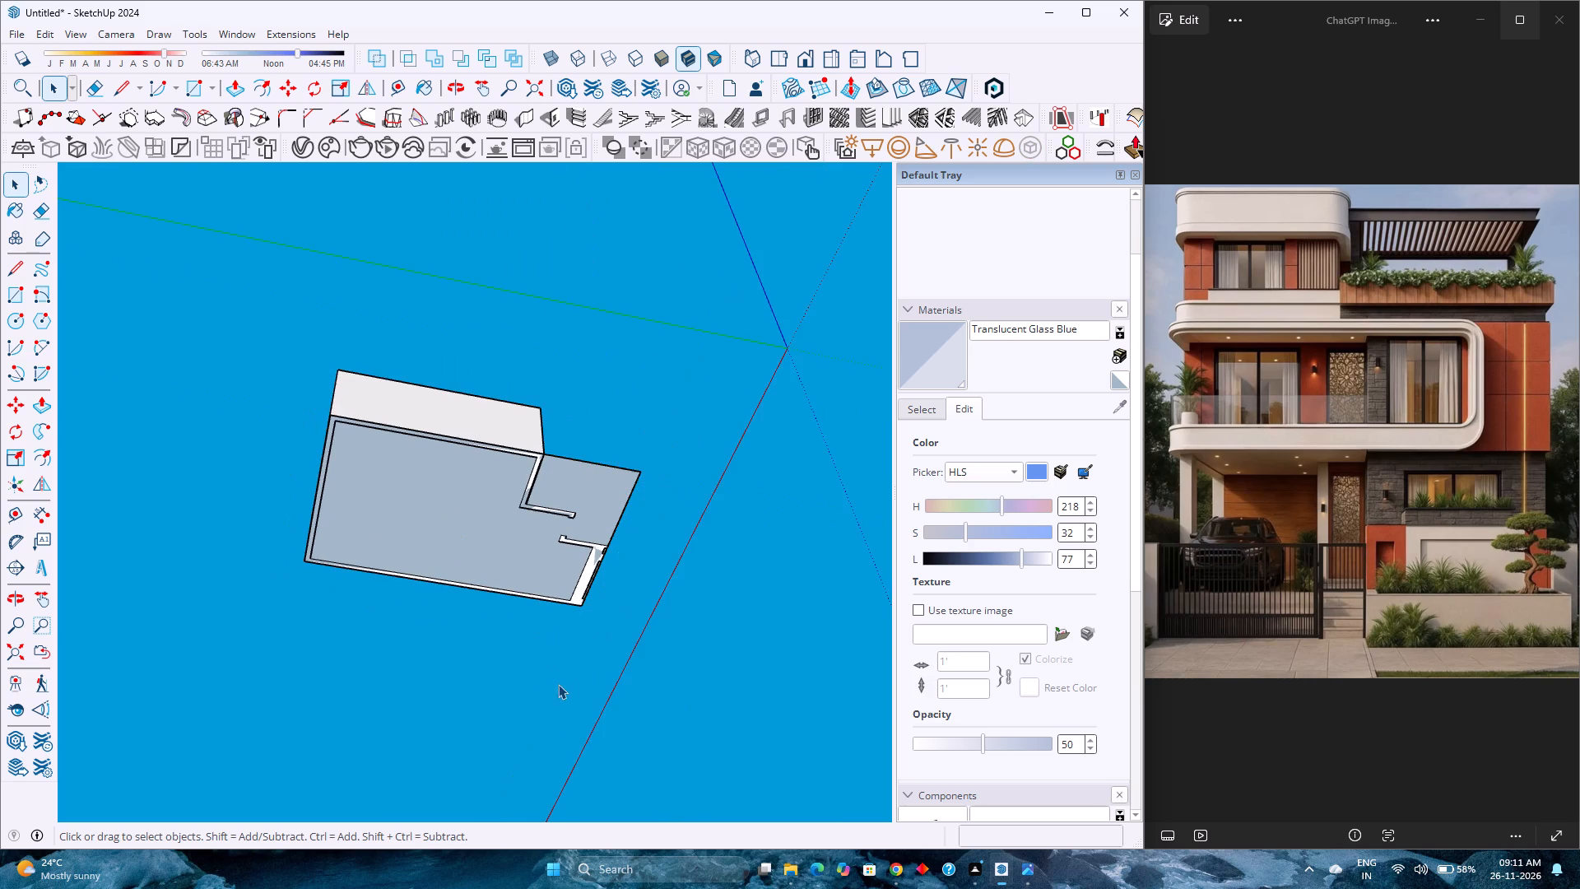
Move the base group inside the house walls group by cutting and pasting it, aligned to the walls' bottom outer corner.
{"action": "left_click", "coordinate": [478, 544]}
{"action": "key", "text": "ctrl+x"}
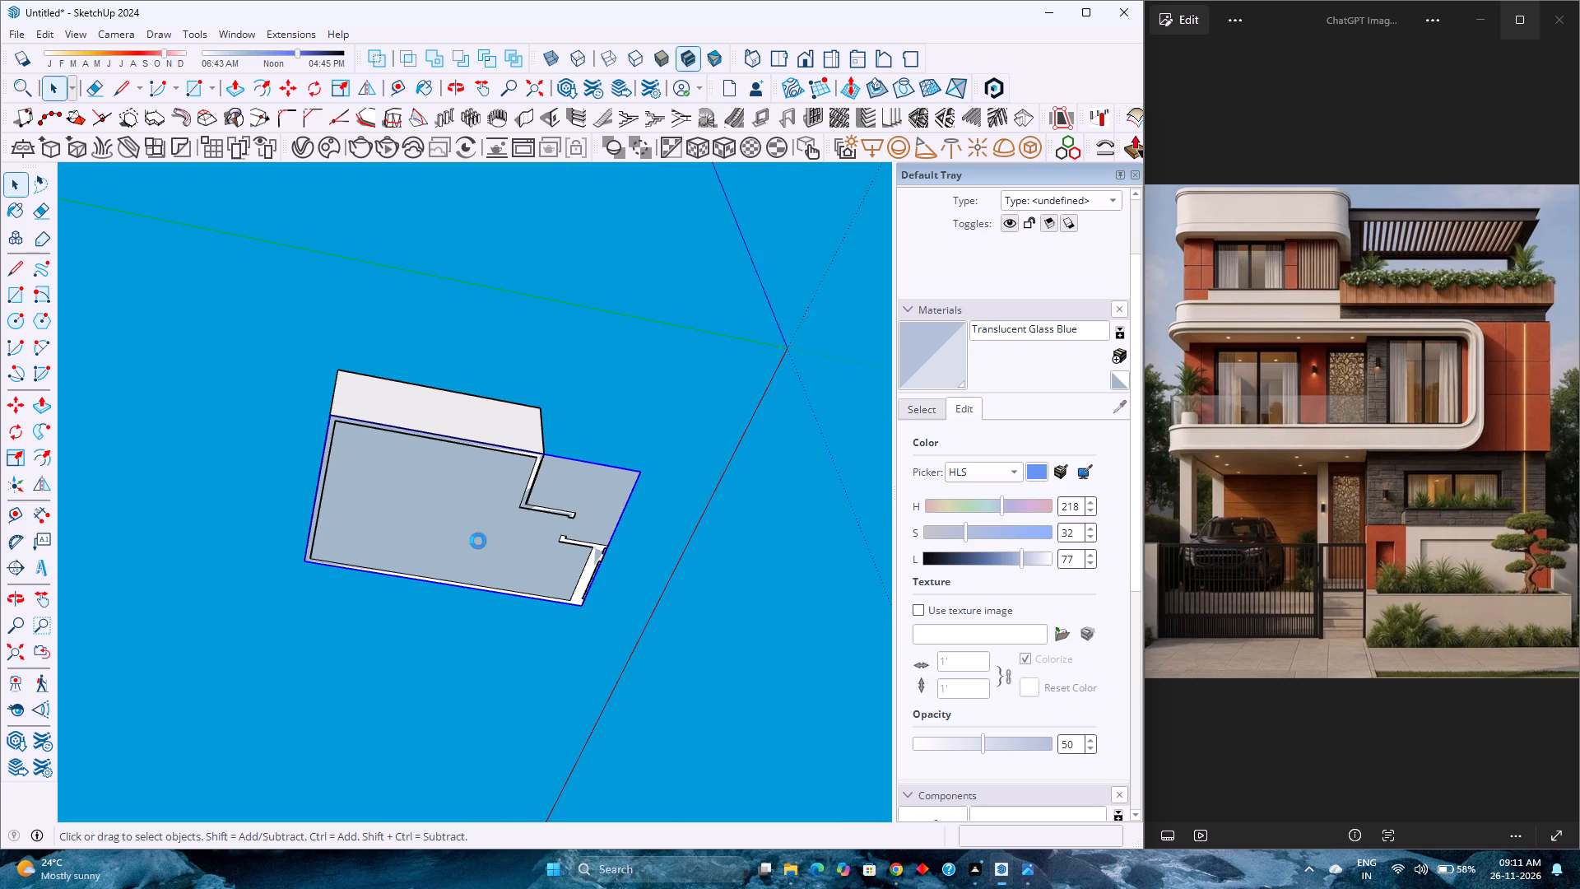
{"action": "double_click", "coordinate": [432, 411]}
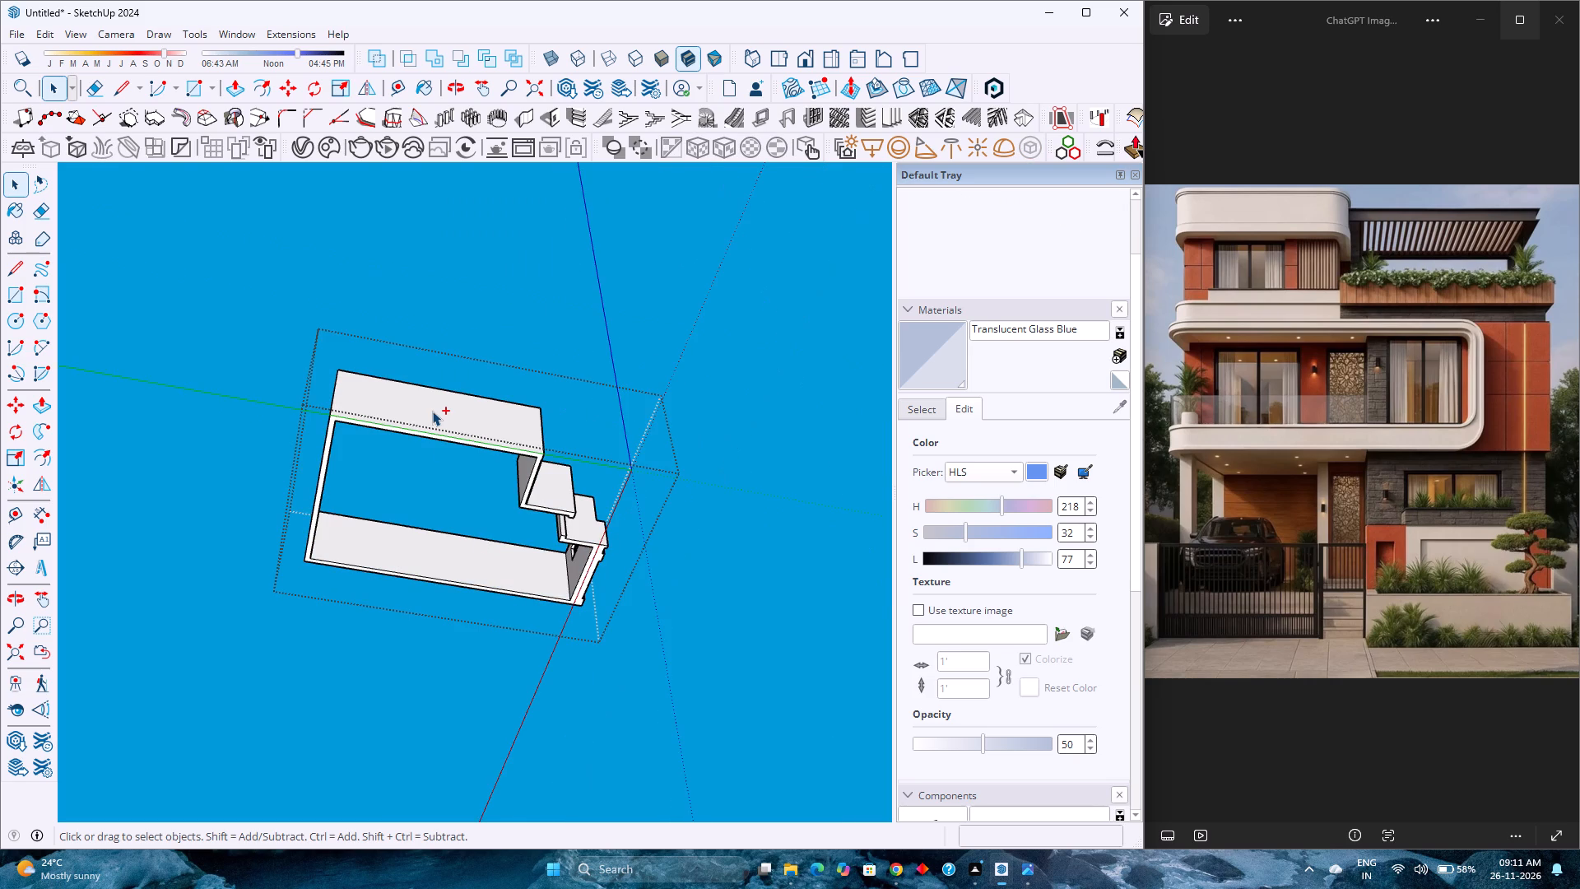
{"action": "key", "text": "ctrl+v"}
{"action": "left_click", "coordinate": [711, 409]}
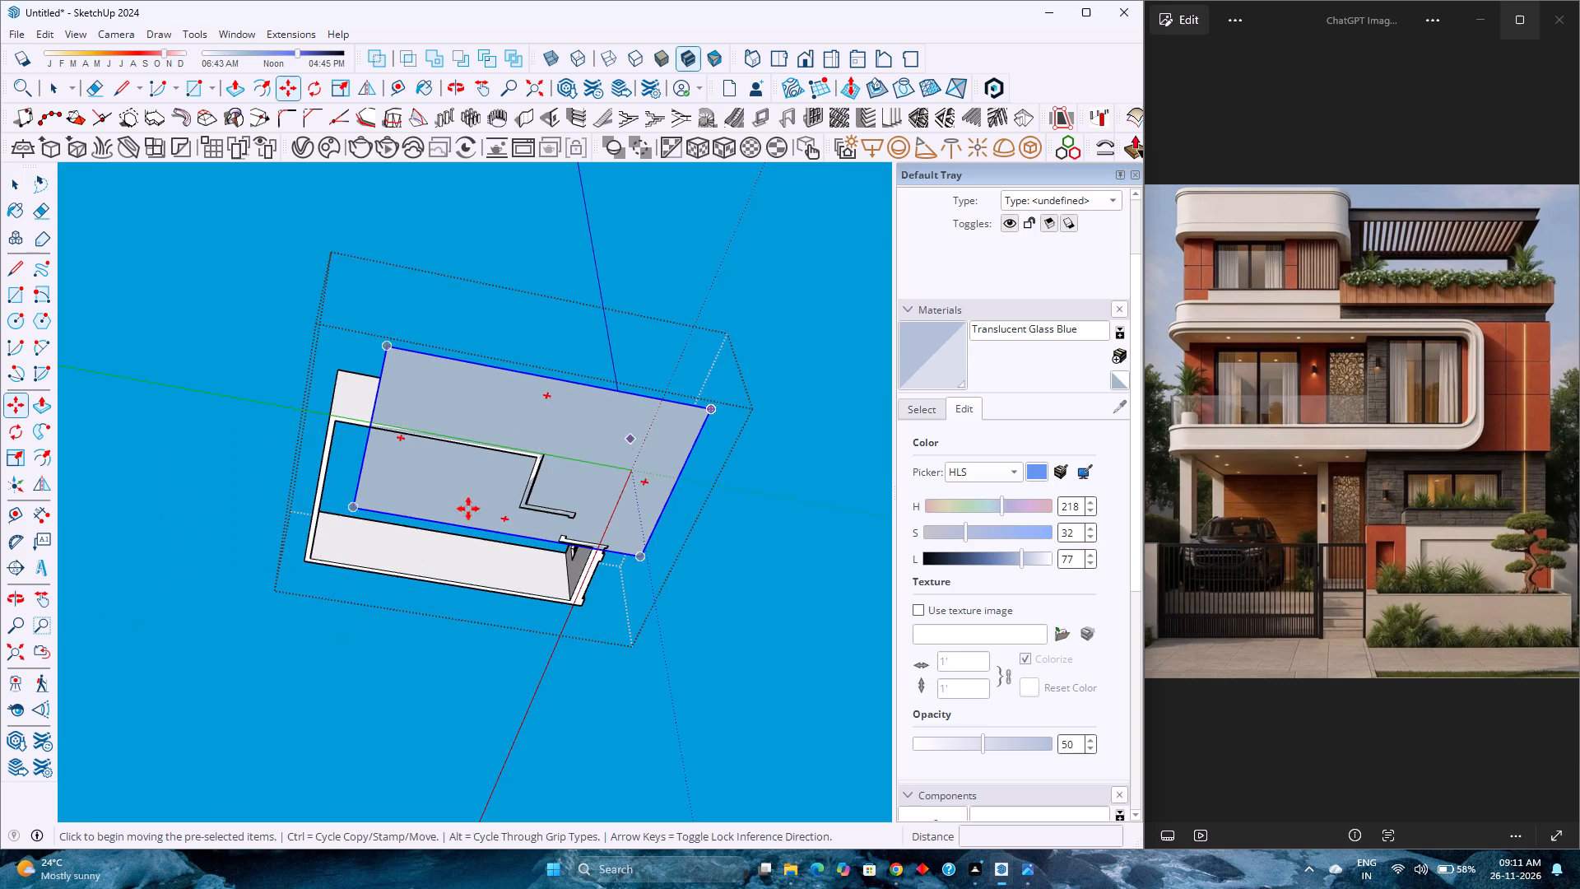
{"action": "left_click", "coordinate": [352, 511]}
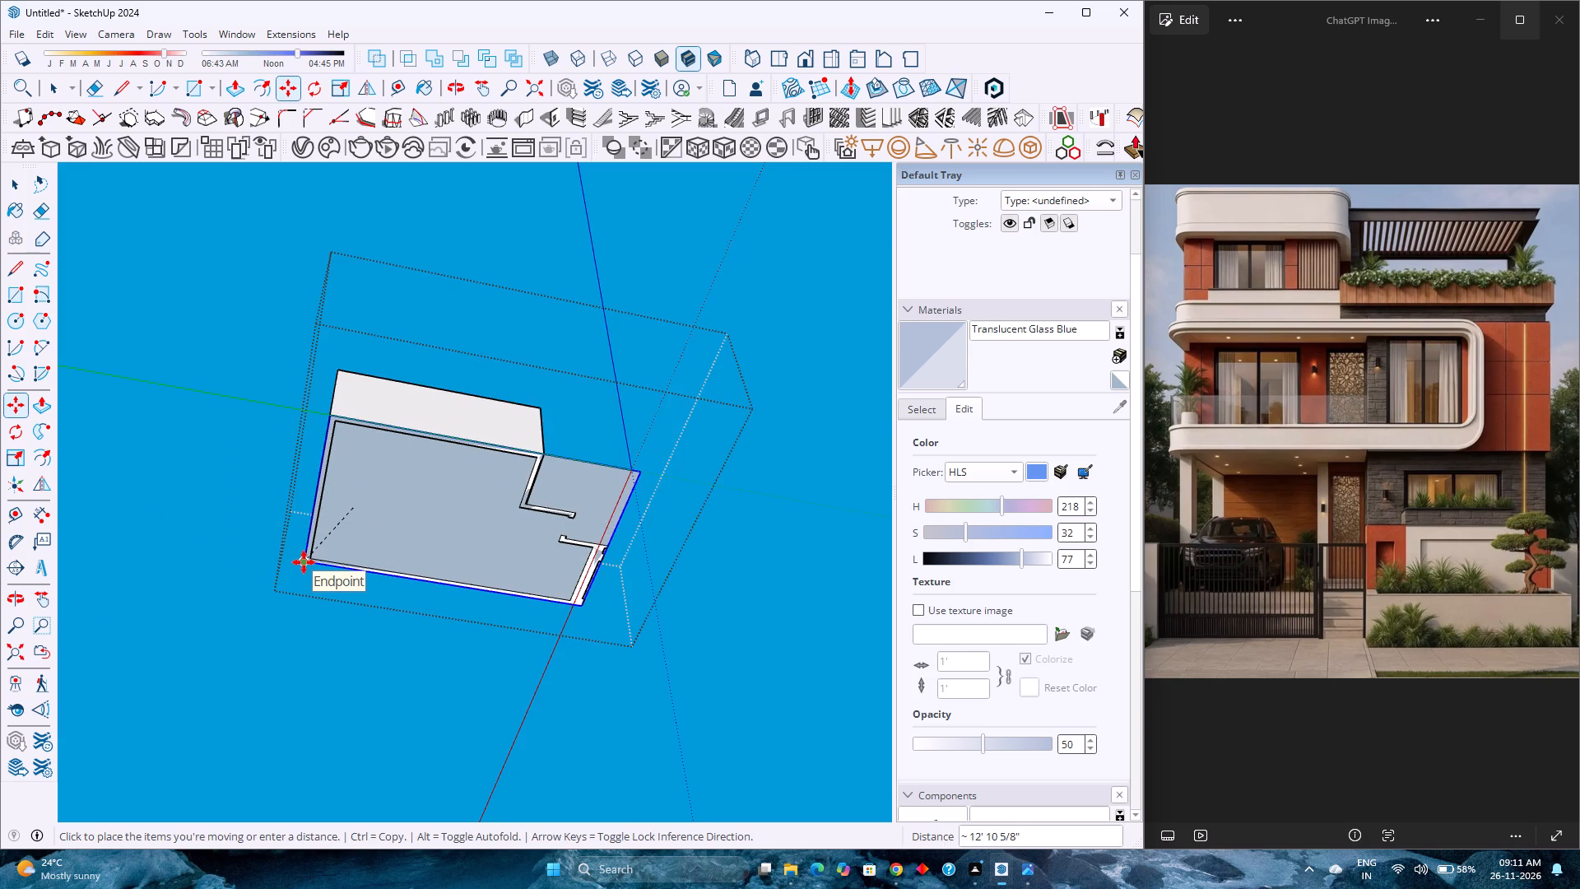
{"action": "scroll", "coordinate": [304, 562], "scroll_direction": "up", "scroll_amount": 17}
{"action": "left_click", "coordinate": [304, 560]}
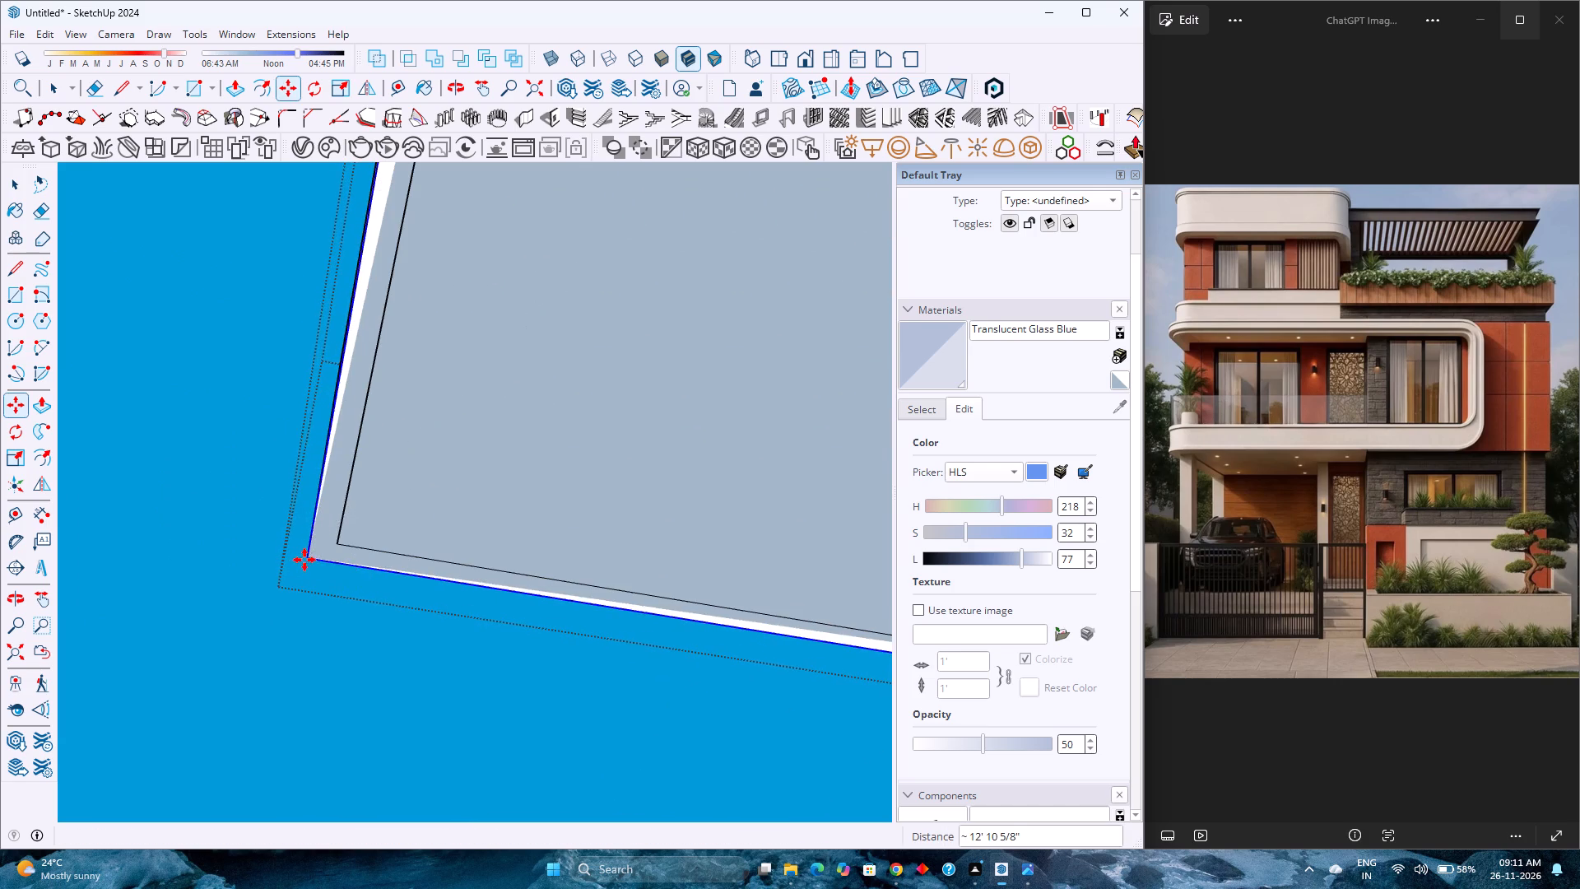
{"action": "scroll", "coordinate": [351, 573], "scroll_direction": "down", "scroll_amount": 12}
{"action": "key", "text": "space"}
{"action": "scroll", "coordinate": [360, 573], "scroll_direction": "down", "scroll_amount": 2}
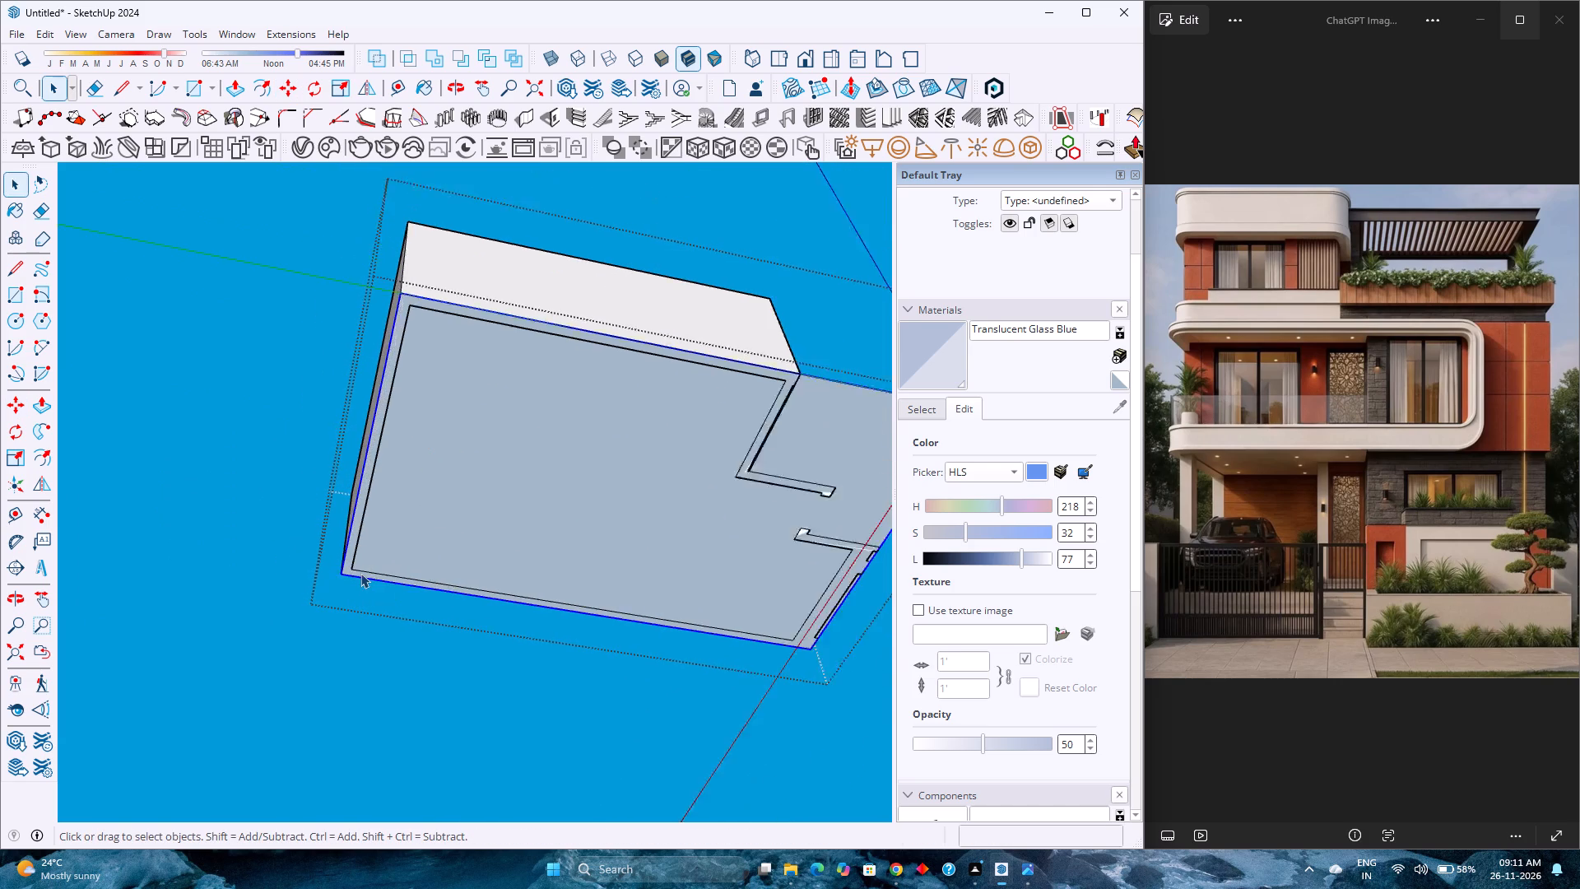
{"action": "scroll", "coordinate": [360, 573], "scroll_direction": "down", "scroll_amount": 2}
Extrude the base face 1' downward with Push/Pull to form a floor slab beneath the ground-floor walls.
{"action": "double_click", "coordinate": [473, 435]}
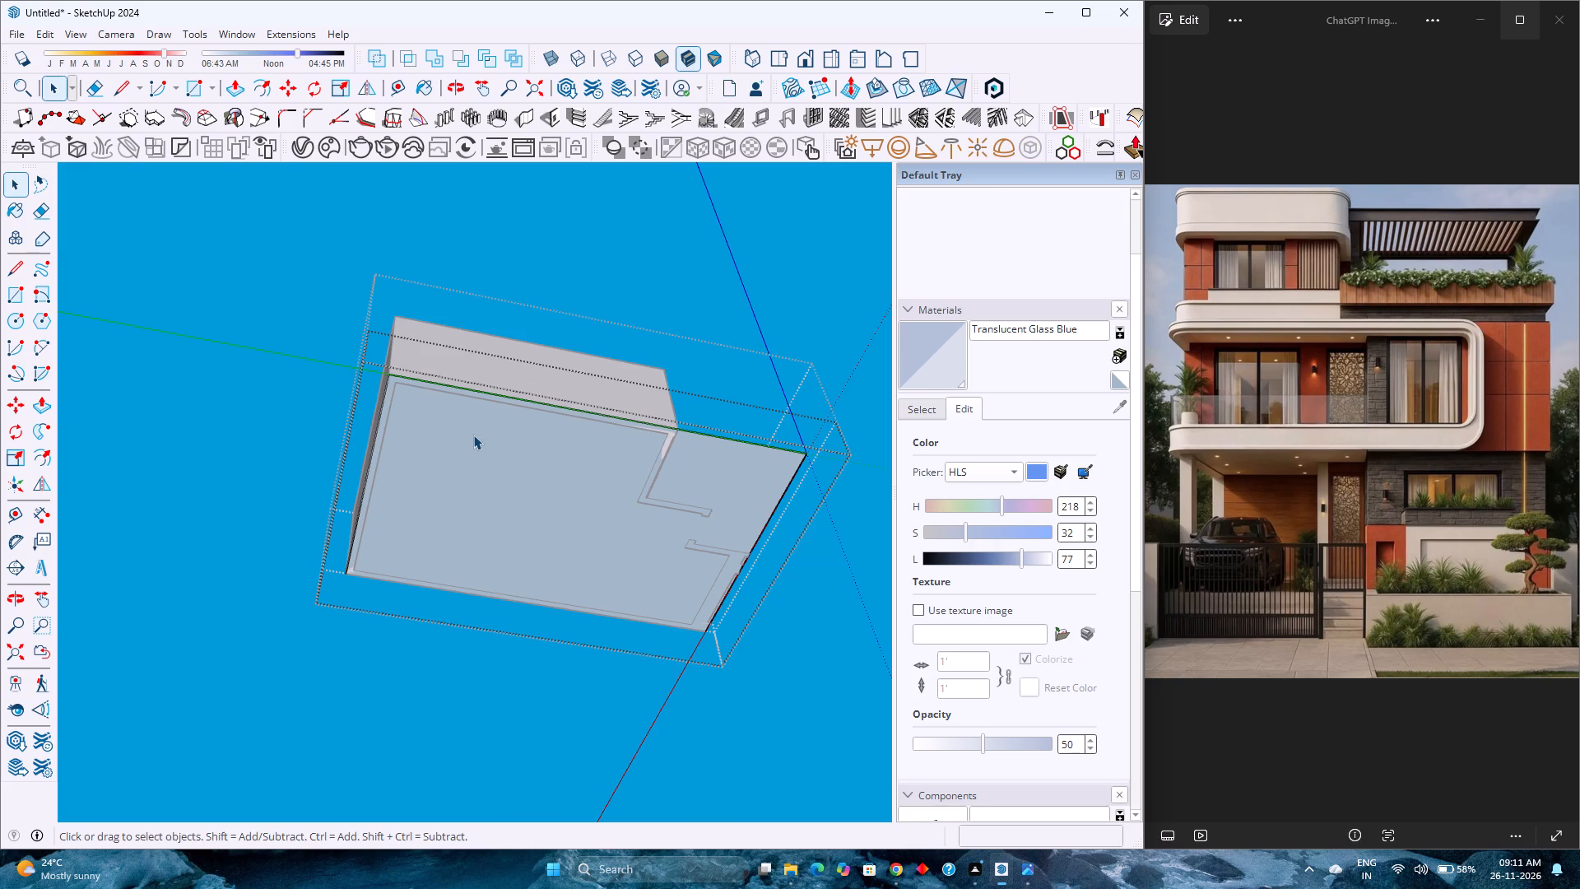
{"action": "key", "text": "p"}
{"action": "left_click", "coordinate": [473, 435]}
{"action": "type", "text": "1'"}
{"action": "key", "text": "Return"}
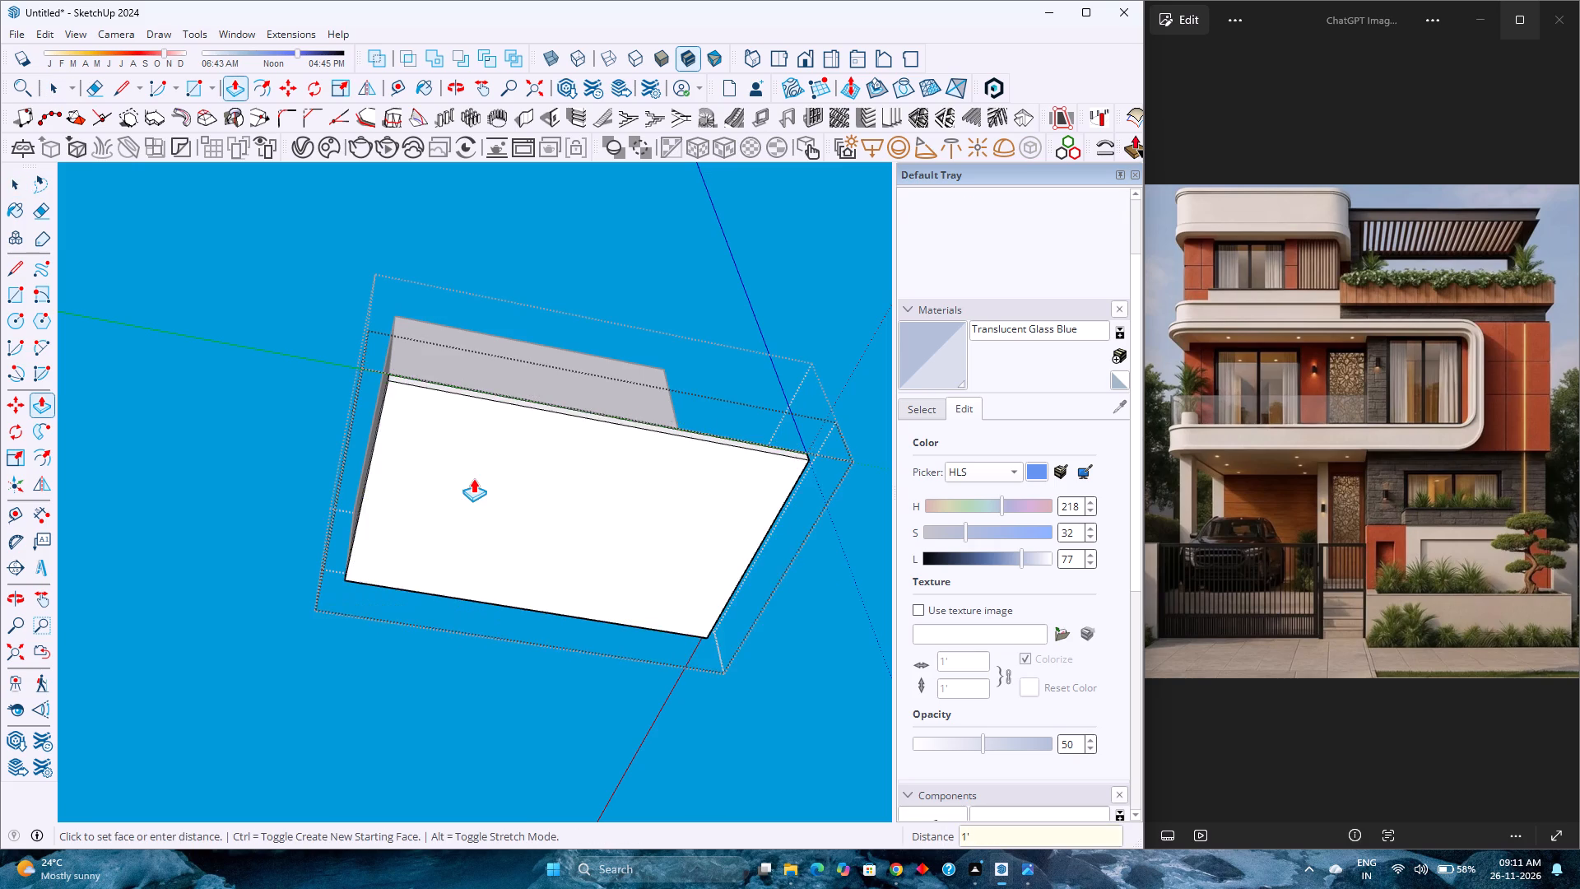
{"action": "scroll", "coordinate": [473, 478], "scroll_direction": "down", "scroll_amount": 4}
{"action": "key", "text": "space"}
{"action": "left_click", "coordinate": [676, 691]}
{"action": "scroll", "coordinate": [709, 626], "scroll_direction": "down", "scroll_amount": 1}
{"action": "middle_click_drag", "start_coordinate": [709, 626], "coordinate": [444, 856]}
{"action": "middle_click_drag", "start_coordinate": [667, 416], "coordinate": [667, 449]}
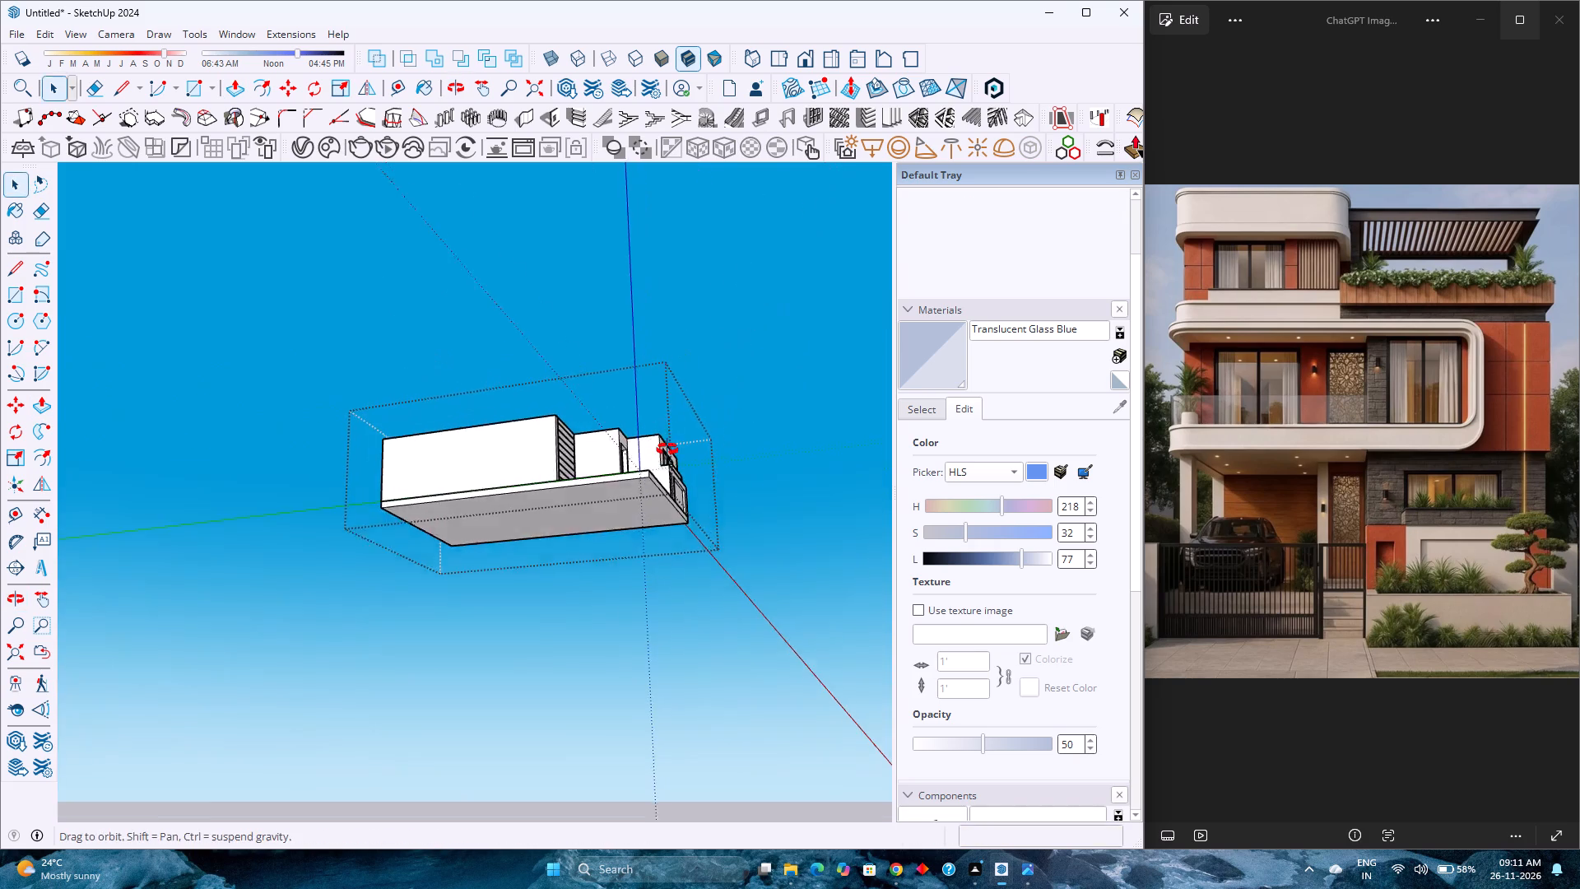
{"action": "middle_click_drag", "start_coordinate": [667, 449], "coordinate": [656, 664]}
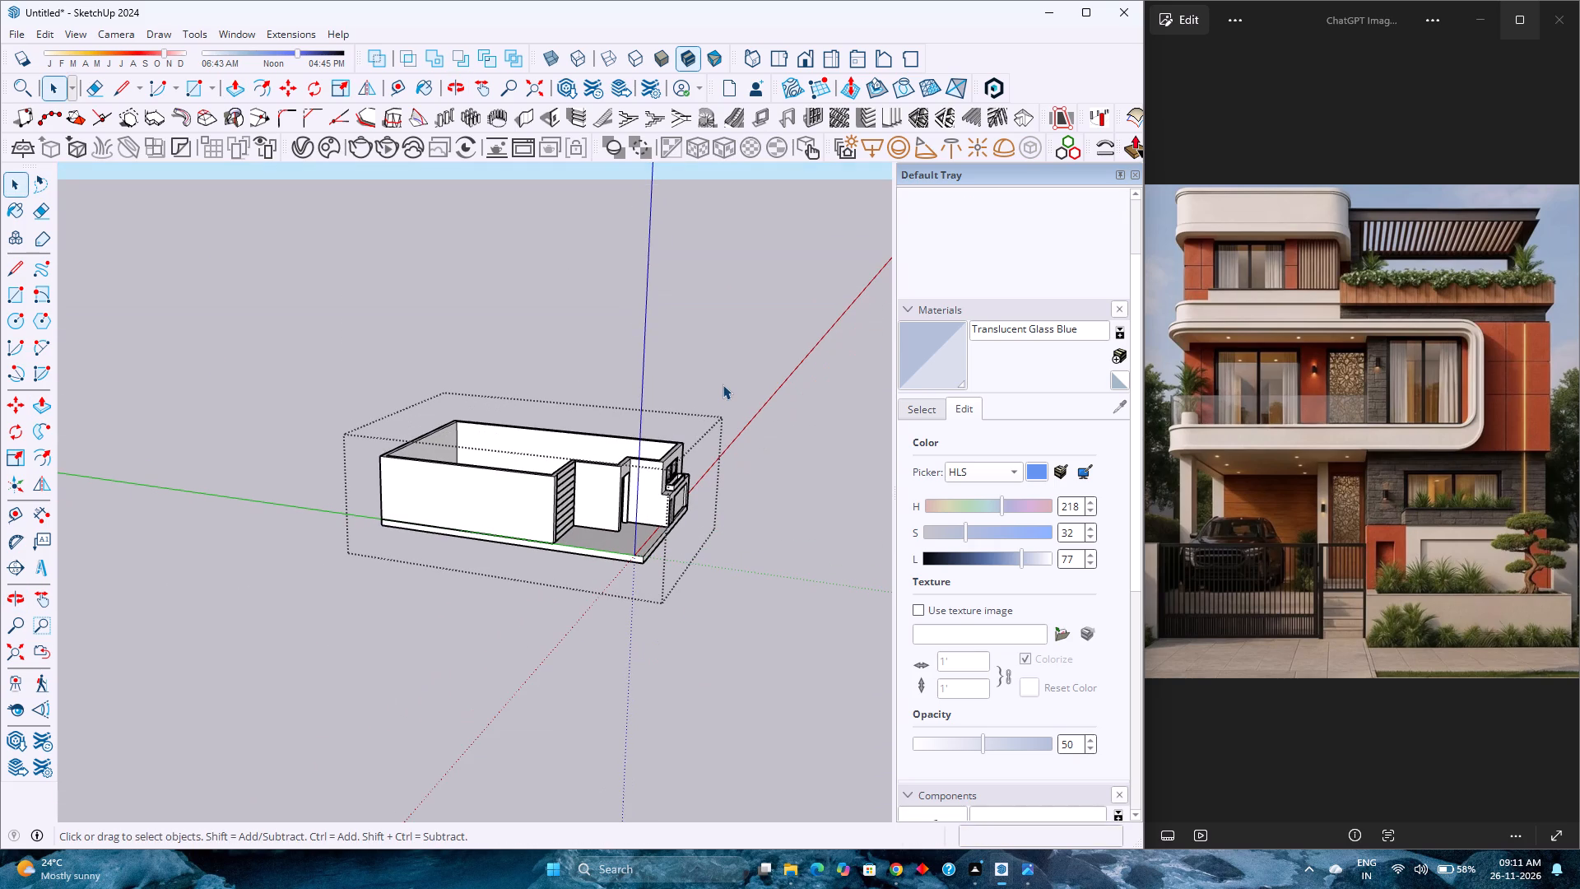
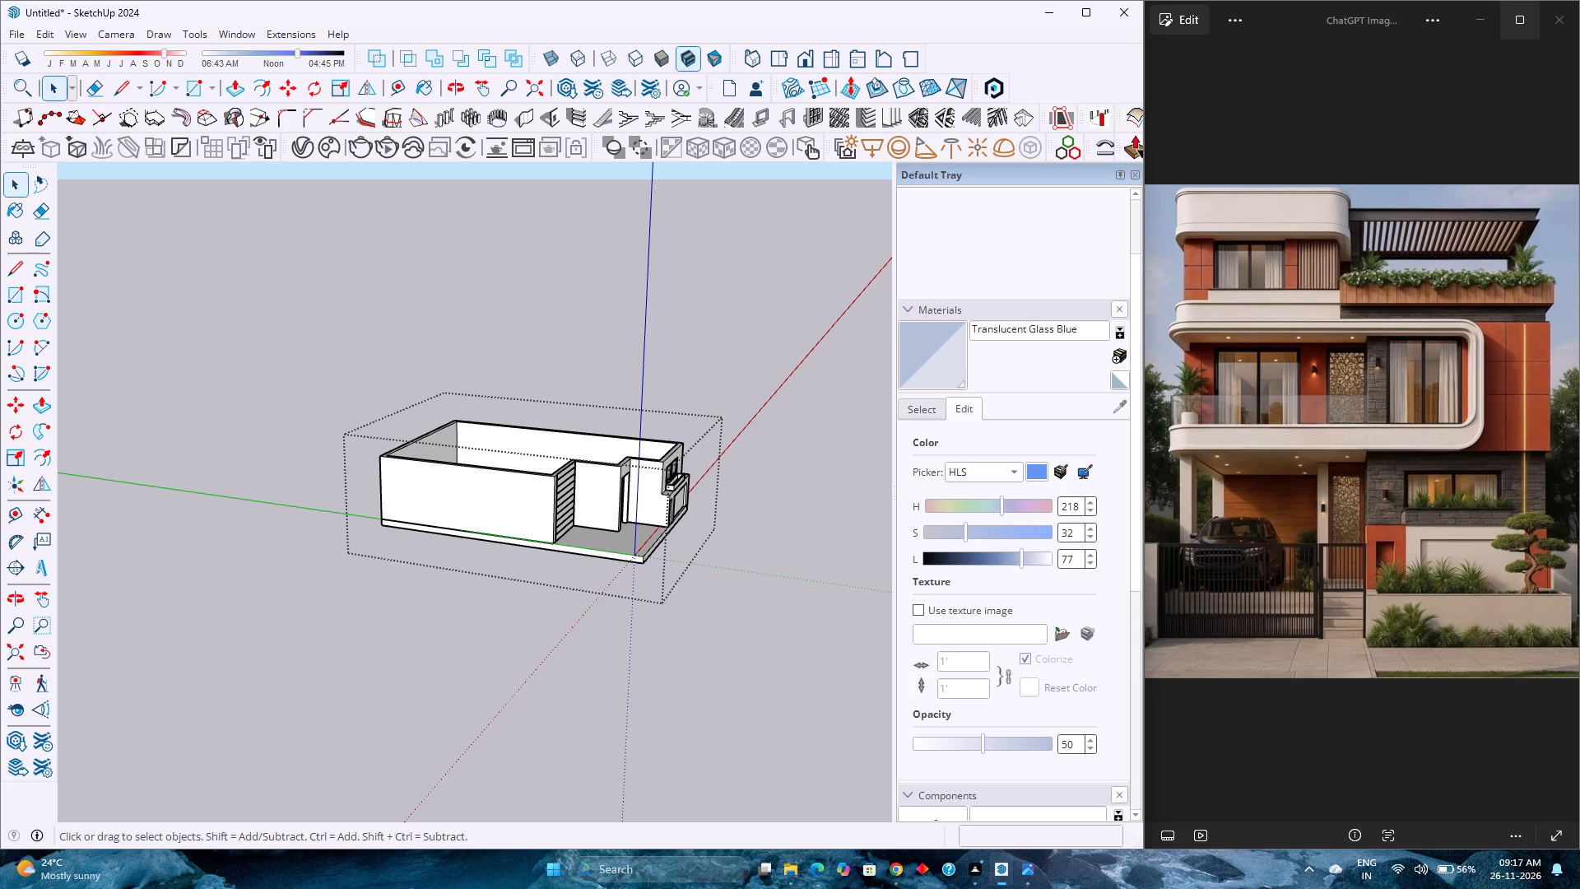
Examine the new floor slab beneath the ground-floor walls, along the long side wall and the slatted garage wall.
{"action": "scroll", "coordinate": [229, 510], "scroll_direction": "up", "scroll_amount": 3}
{"action": "scroll", "coordinate": [229, 510], "scroll_direction": "down", "scroll_amount": 5}
{"action": "scroll", "coordinate": [399, 485], "scroll_direction": "up", "scroll_amount": 2}
{"action": "left_click", "coordinate": [425, 479]}
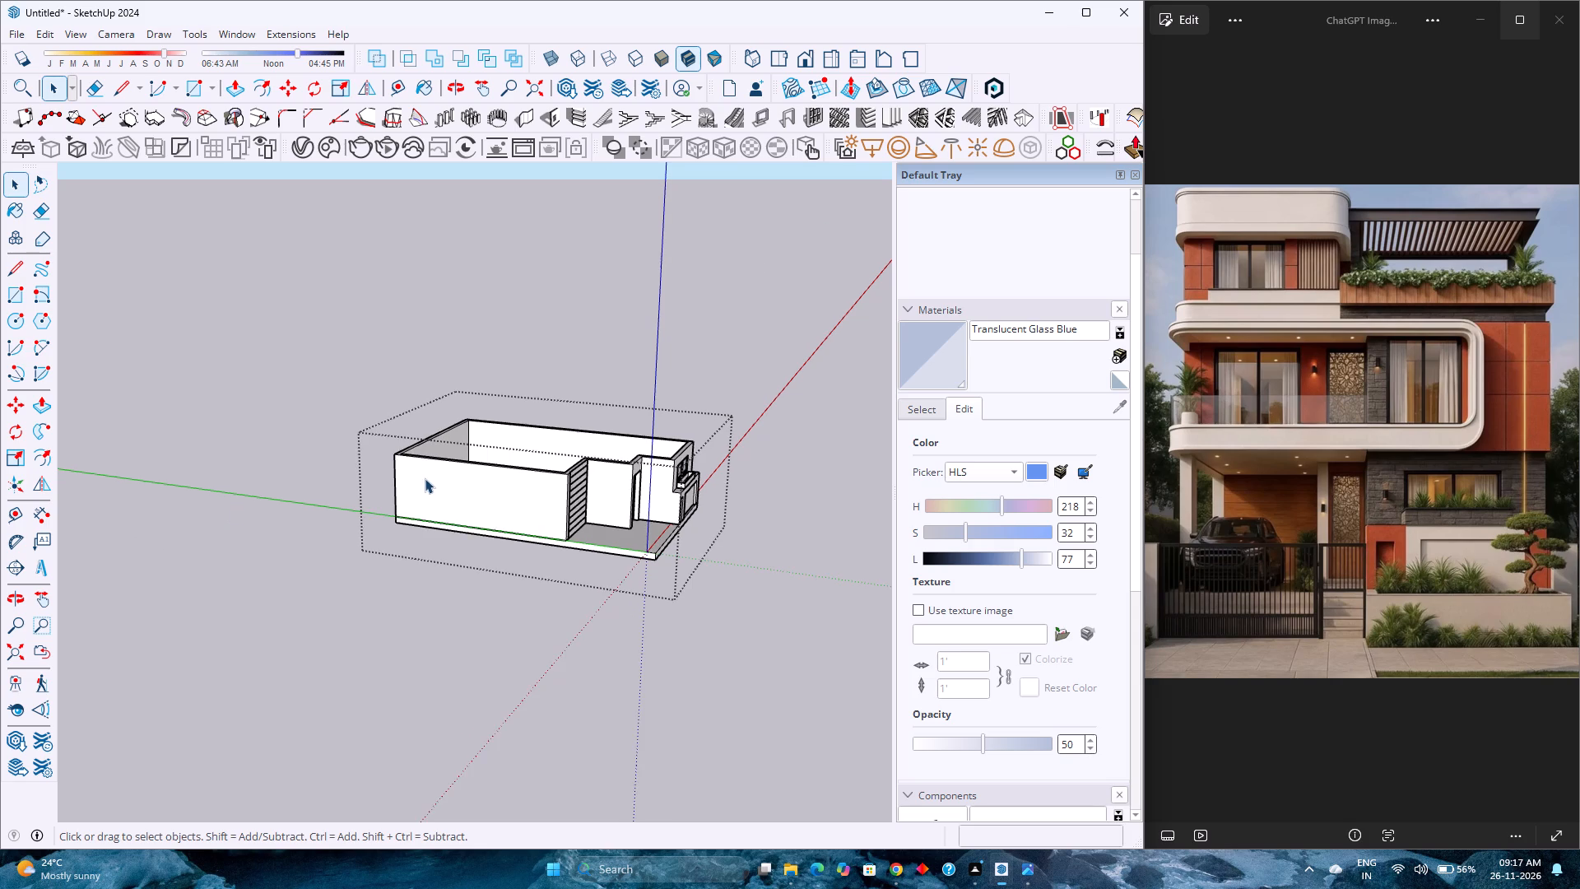
{"action": "scroll", "coordinate": [425, 478], "scroll_direction": "up", "scroll_amount": 5}
{"action": "scroll", "coordinate": [425, 478], "scroll_direction": "down", "scroll_amount": 2}
{"action": "scroll", "coordinate": [719, 598], "scroll_direction": "up", "scroll_amount": 5}
{"action": "middle_click_drag", "start_coordinate": [676, 599], "coordinate": [514, 724]}
{"action": "middle_click", "coordinate": [514, 724]}
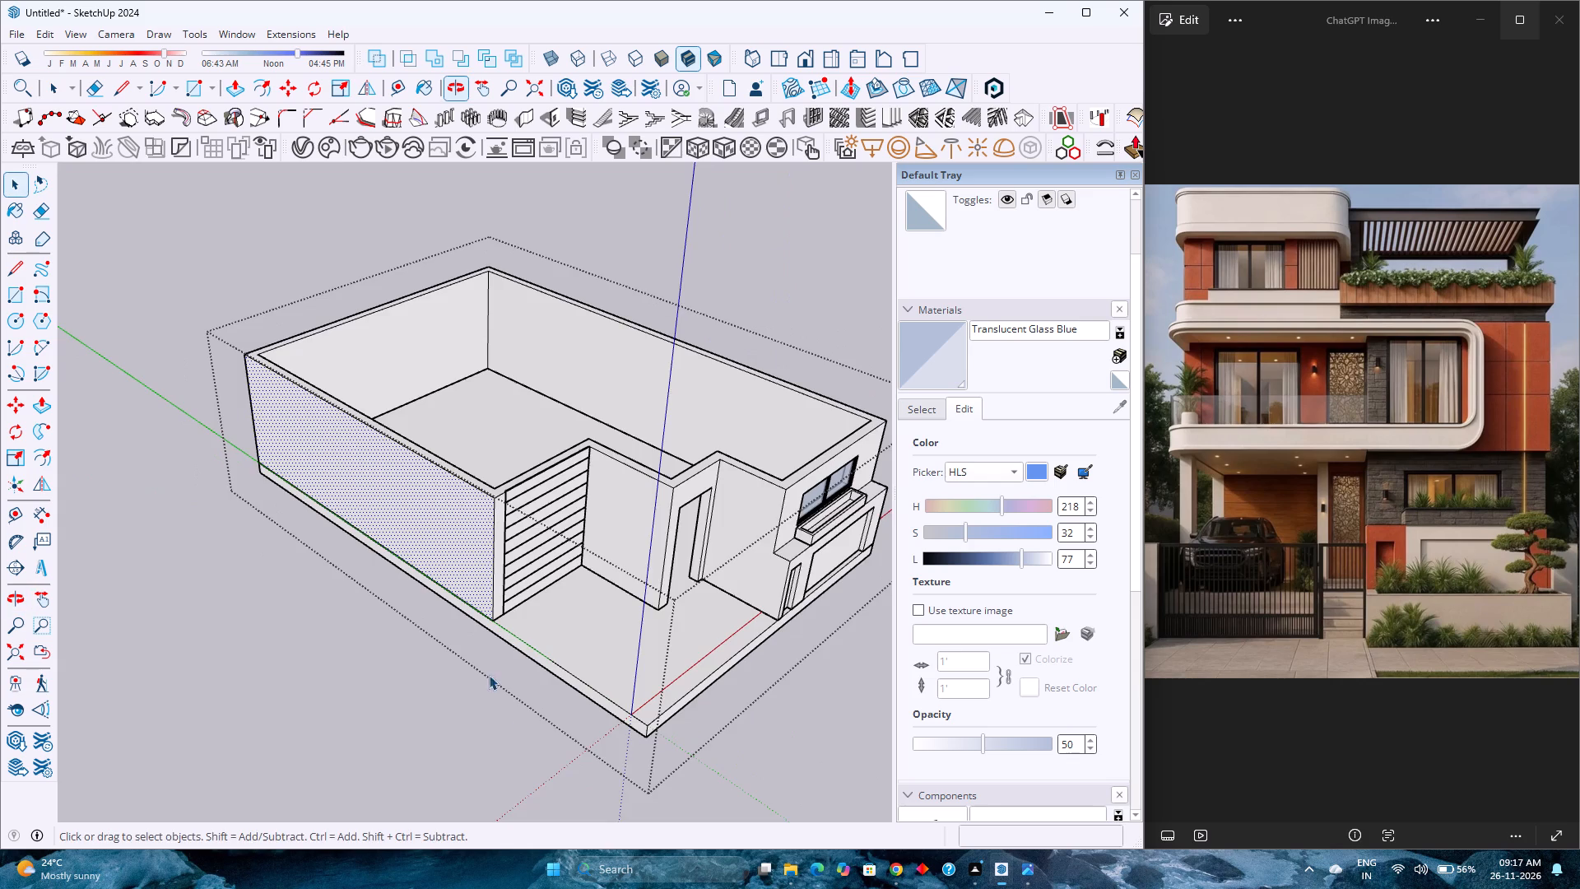
{"action": "scroll", "coordinate": [480, 651], "scroll_direction": "down", "scroll_amount": 4}
{"action": "scroll", "coordinate": [476, 645], "scroll_direction": "up", "scroll_amount": 5}
{"action": "scroll", "coordinate": [476, 644], "scroll_direction": "down", "scroll_amount": 6}
{"action": "scroll", "coordinate": [476, 644], "scroll_direction": "up", "scroll_amount": 6}
{"action": "scroll", "coordinate": [476, 644], "scroll_direction": "down", "scroll_amount": 5}
{"action": "scroll", "coordinate": [476, 644], "scroll_direction": "up", "scroll_amount": 5}
{"action": "scroll", "coordinate": [475, 641], "scroll_direction": "down", "scroll_amount": 6}
{"action": "scroll", "coordinate": [475, 641], "scroll_direction": "up", "scroll_amount": 6}
{"action": "scroll", "coordinate": [475, 640], "scroll_direction": "down", "scroll_amount": 6}
{"action": "scroll", "coordinate": [475, 636], "scroll_direction": "up", "scroll_amount": 2}
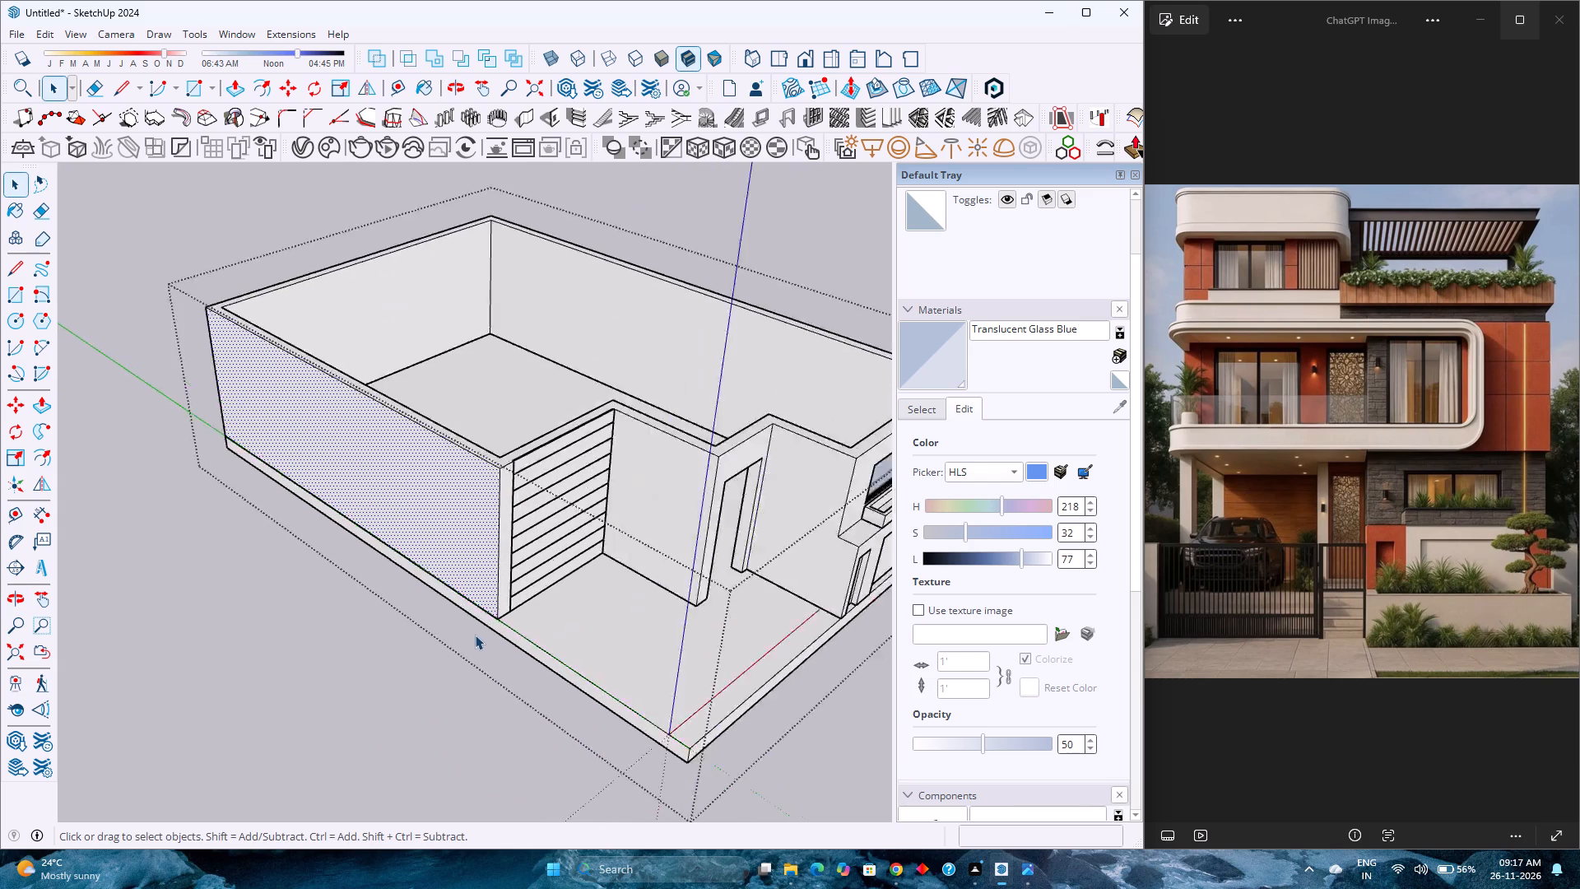
{"action": "scroll", "coordinate": [475, 635], "scroll_direction": "up", "scroll_amount": 4}
{"action": "scroll", "coordinate": [475, 634], "scroll_direction": "down", "scroll_amount": 5}
{"action": "scroll", "coordinate": [475, 631], "scroll_direction": "up", "scroll_amount": 5}
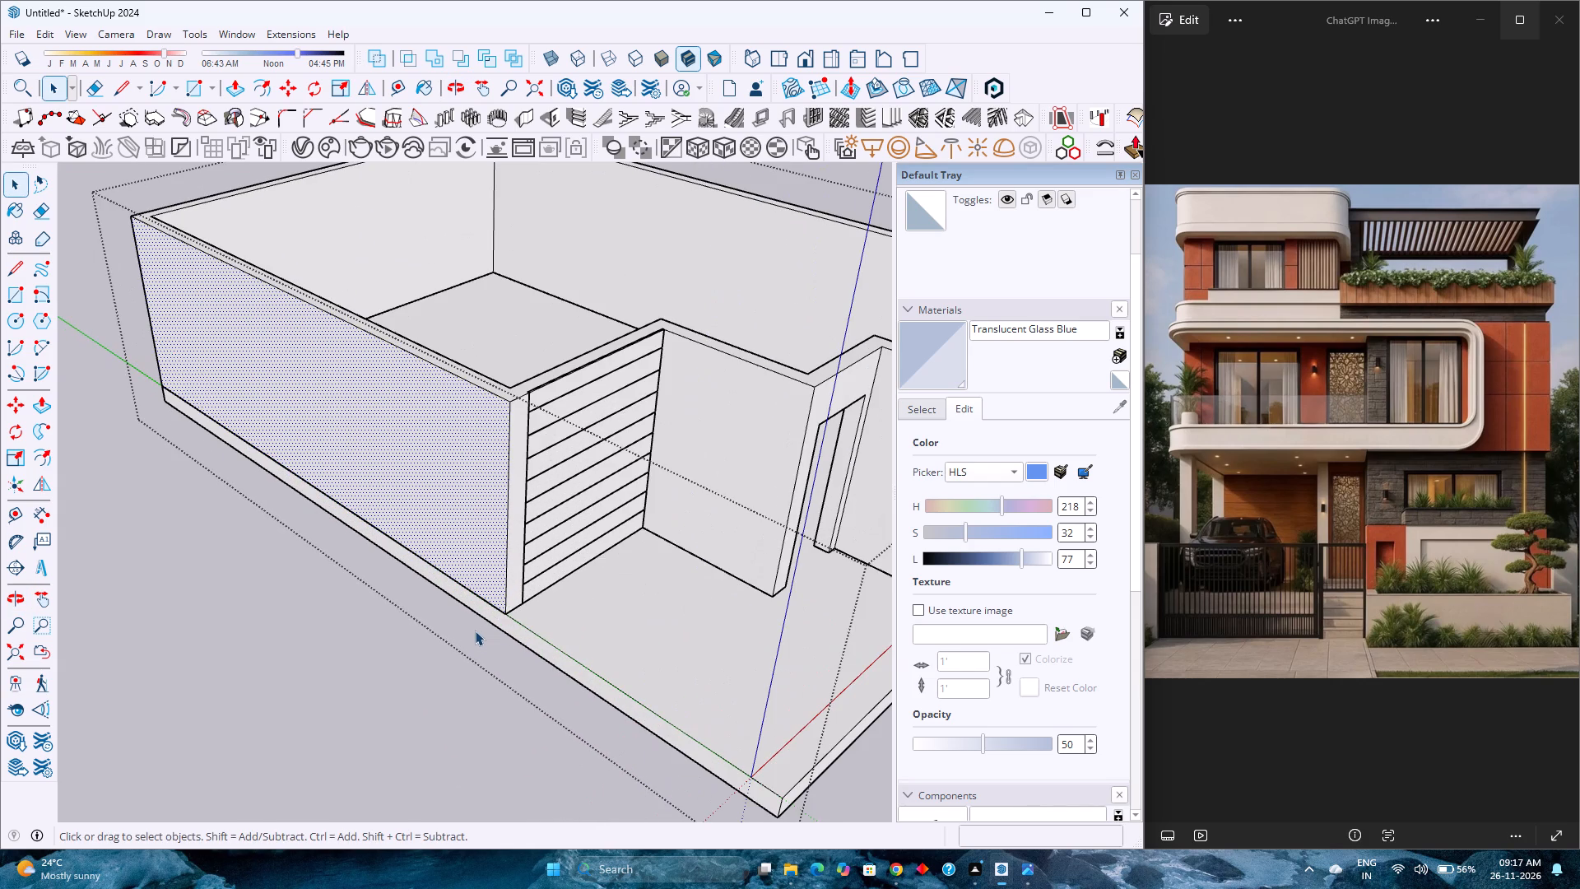
{"action": "scroll", "coordinate": [473, 632], "scroll_direction": "down", "scroll_amount": 2}
{"action": "scroll", "coordinate": [467, 642], "scroll_direction": "up", "scroll_amount": 3}
{"action": "scroll", "coordinate": [466, 642], "scroll_direction": "down", "scroll_amount": 3}
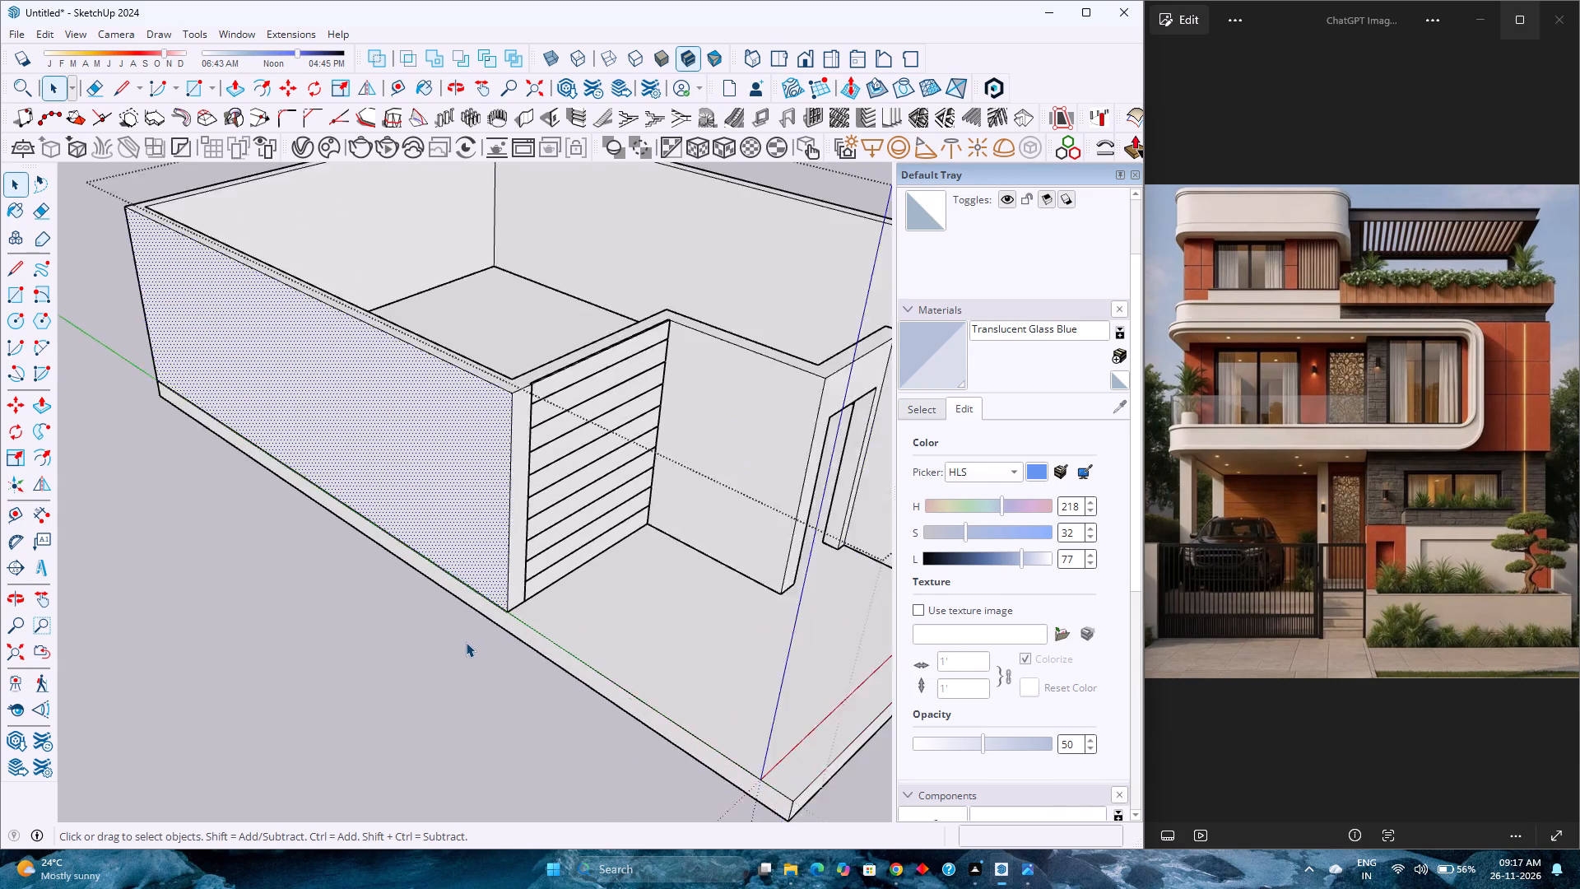
{"action": "scroll", "coordinate": [466, 642], "scroll_direction": "down", "scroll_amount": 2}
{"action": "scroll", "coordinate": [466, 642], "scroll_direction": "up", "scroll_amount": 4}
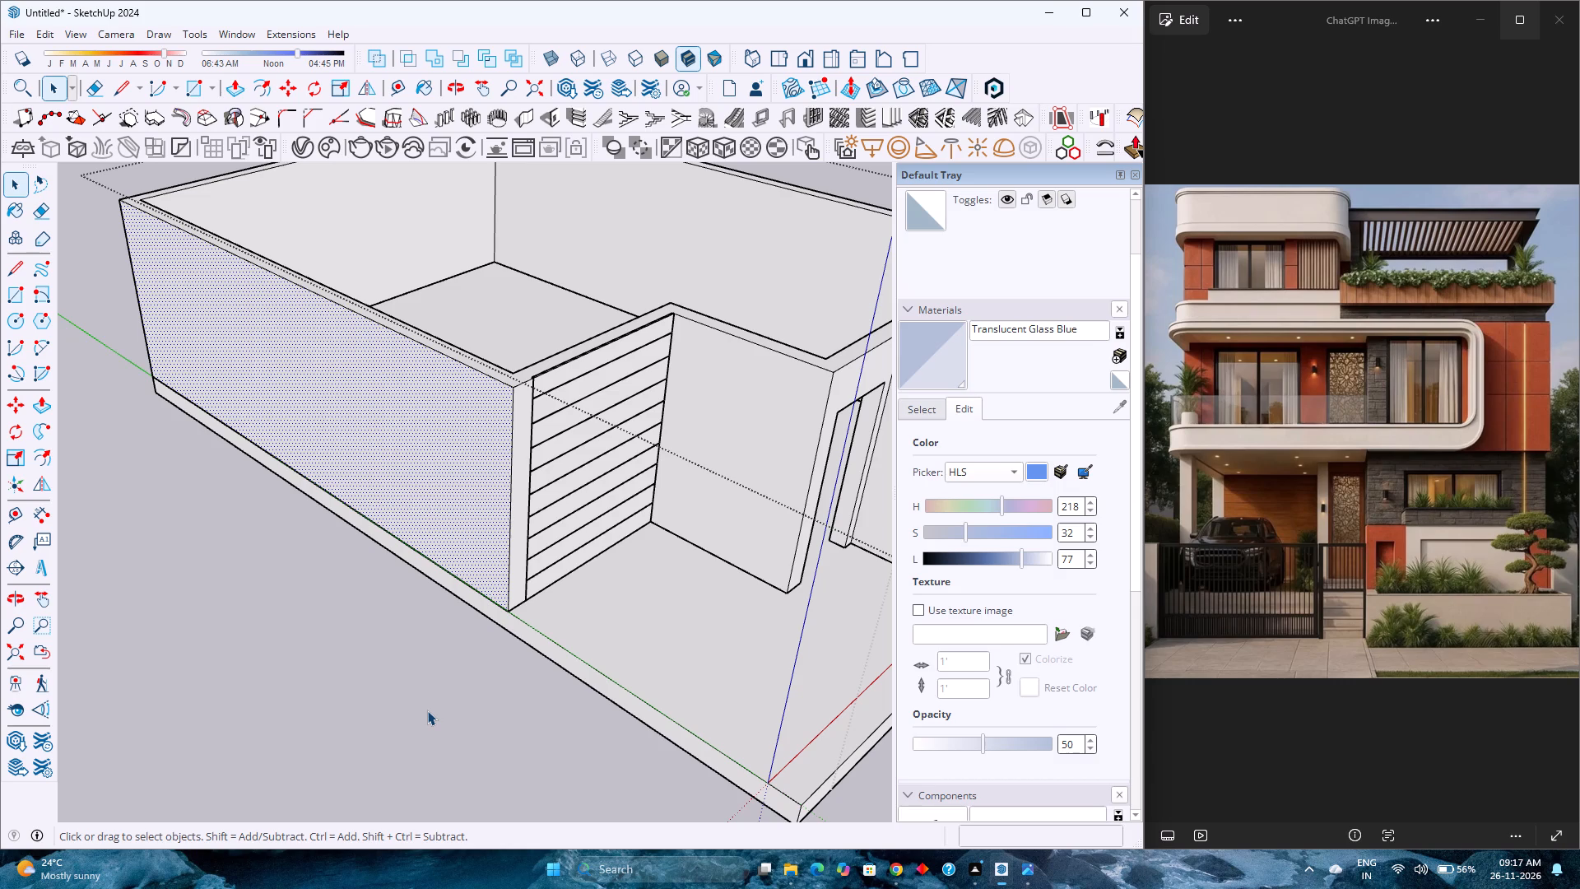
{"action": "scroll", "coordinate": [427, 710], "scroll_direction": "up", "scroll_amount": 1}
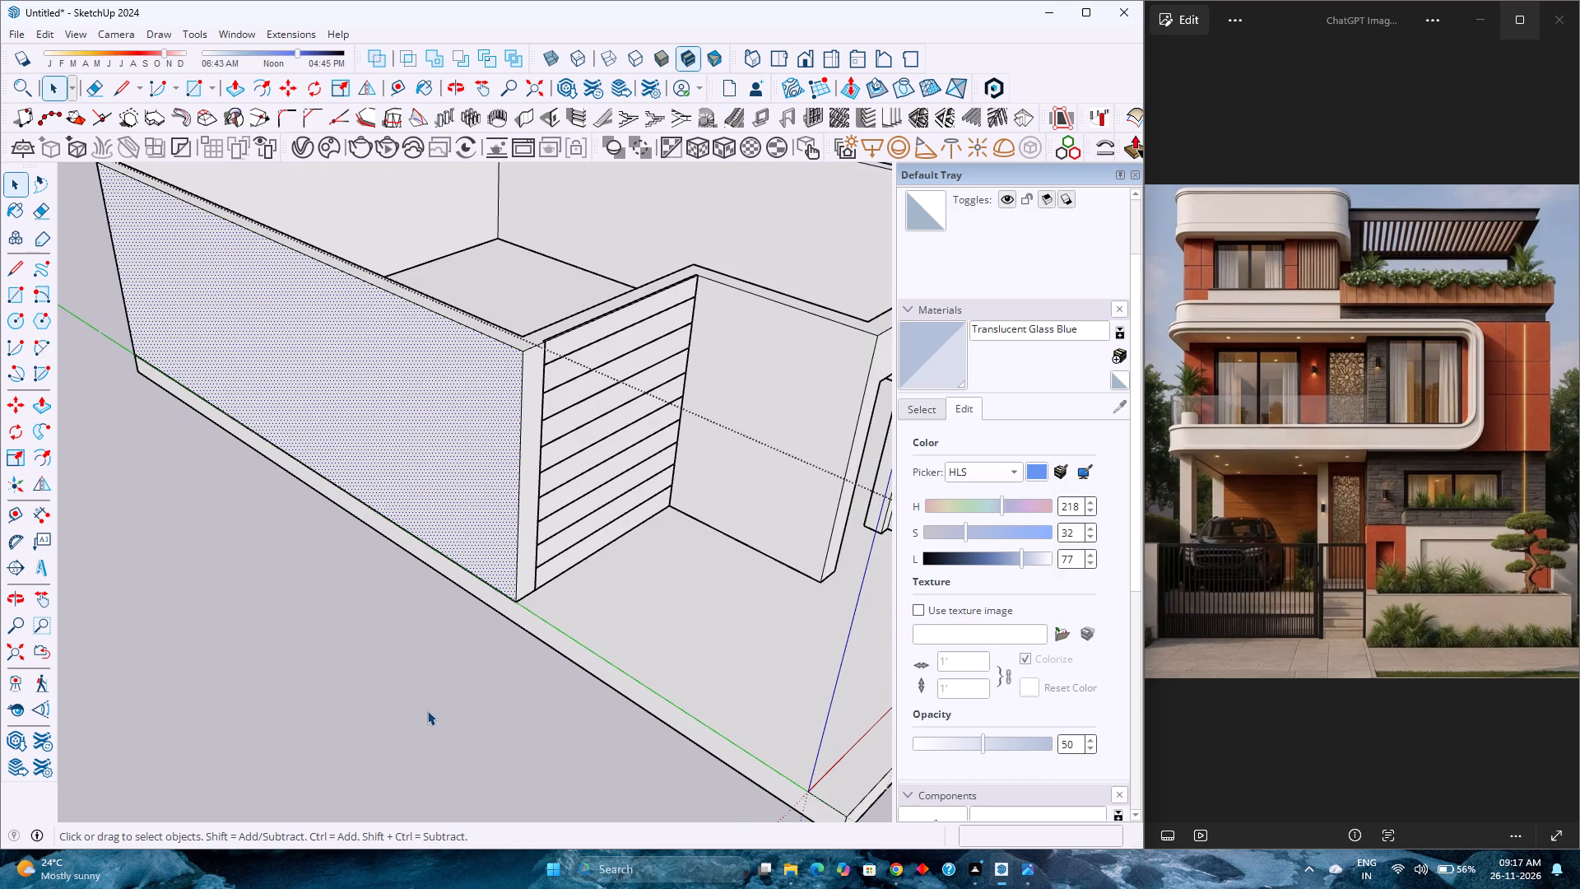
{"action": "scroll", "coordinate": [427, 710], "scroll_direction": "down", "scroll_amount": 3}
{"action": "scroll", "coordinate": [427, 710], "scroll_direction": "up", "scroll_amount": 2}
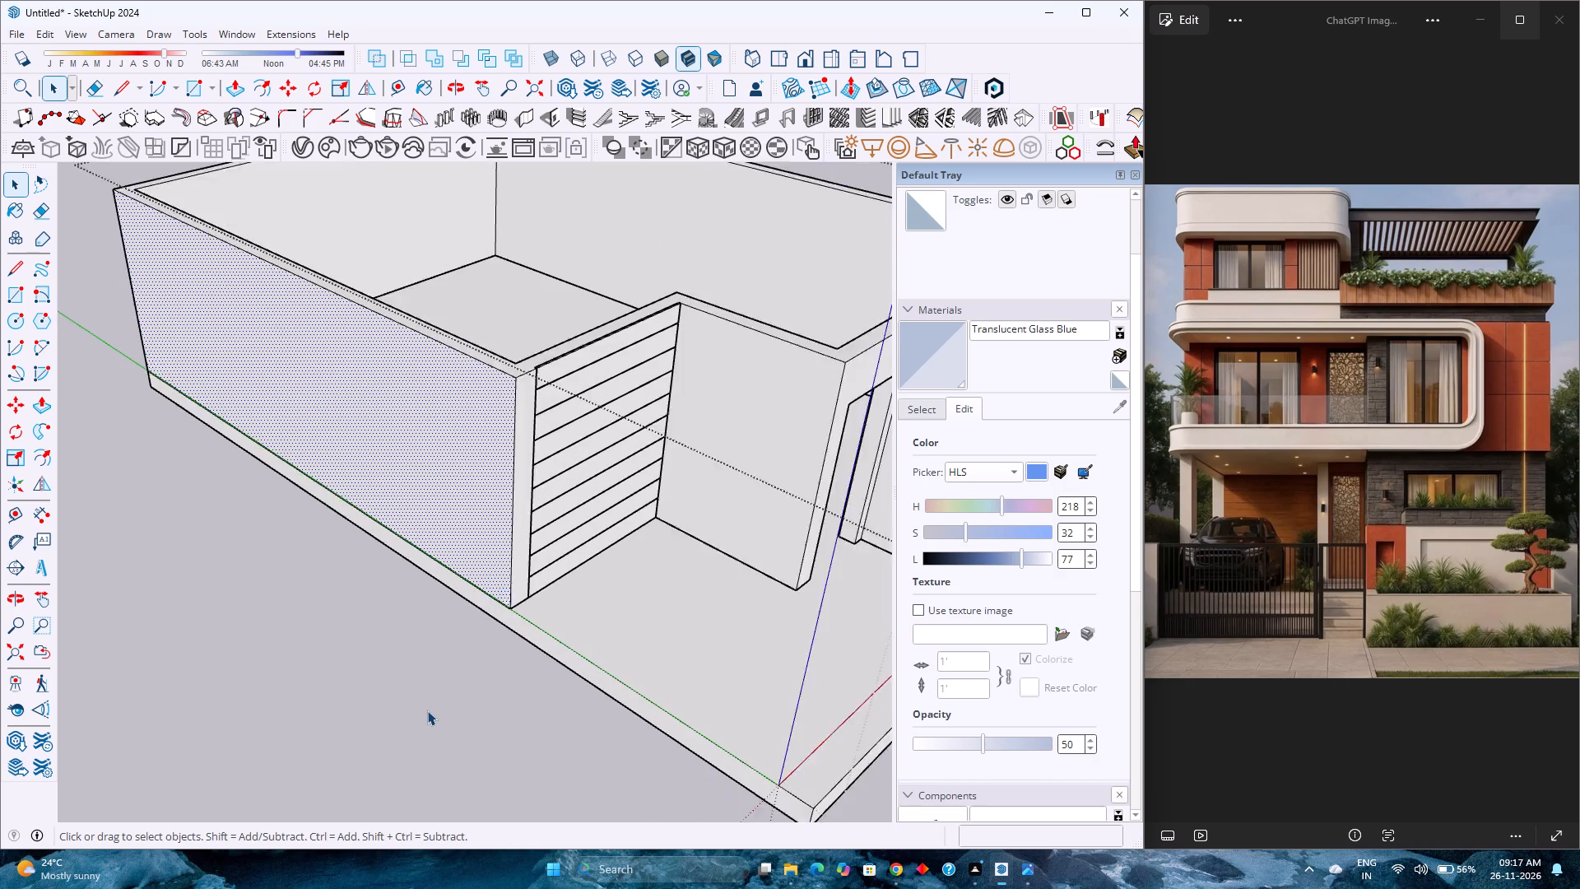
{"action": "scroll", "coordinate": [427, 710], "scroll_direction": "up", "scroll_amount": 1}
{"action": "scroll", "coordinate": [427, 710], "scroll_direction": "down", "scroll_amount": 6}
{"action": "scroll", "coordinate": [427, 710], "scroll_direction": "up", "scroll_amount": 5}
{"action": "scroll", "coordinate": [427, 710], "scroll_direction": "down", "scroll_amount": 5}
{"action": "scroll", "coordinate": [427, 710], "scroll_direction": "up", "scroll_amount": 5}
{"action": "scroll", "coordinate": [427, 710], "scroll_direction": "down", "scroll_amount": 5}
{"action": "scroll", "coordinate": [427, 710], "scroll_direction": "up", "scroll_amount": 5}
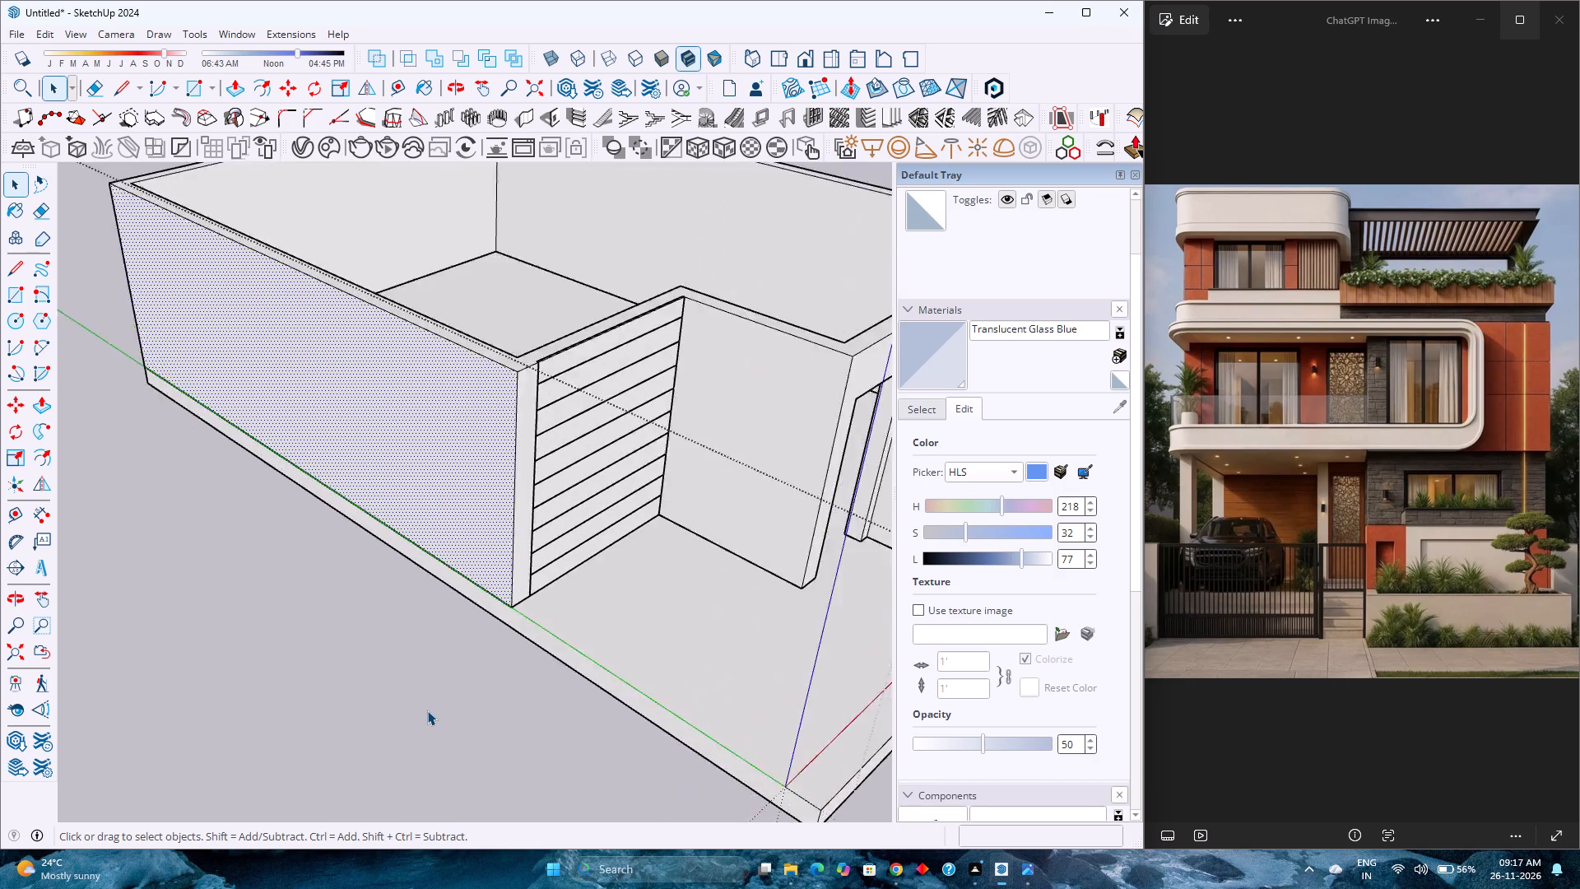
{"action": "scroll", "coordinate": [427, 710], "scroll_direction": "down", "scroll_amount": 5}
{"action": "scroll", "coordinate": [427, 710], "scroll_direction": "up", "scroll_amount": 5}
{"action": "scroll", "coordinate": [427, 710], "scroll_direction": "down", "scroll_amount": 5}
{"action": "scroll", "coordinate": [427, 710], "scroll_direction": "up", "scroll_amount": 5}
{"action": "scroll", "coordinate": [427, 710], "scroll_direction": "down", "scroll_amount": 6}
{"action": "scroll", "coordinate": [427, 710], "scroll_direction": "up", "scroll_amount": 5}
{"action": "scroll", "coordinate": [427, 710], "scroll_direction": "down", "scroll_amount": 5}
{"action": "scroll", "coordinate": [427, 710], "scroll_direction": "up", "scroll_amount": 4}
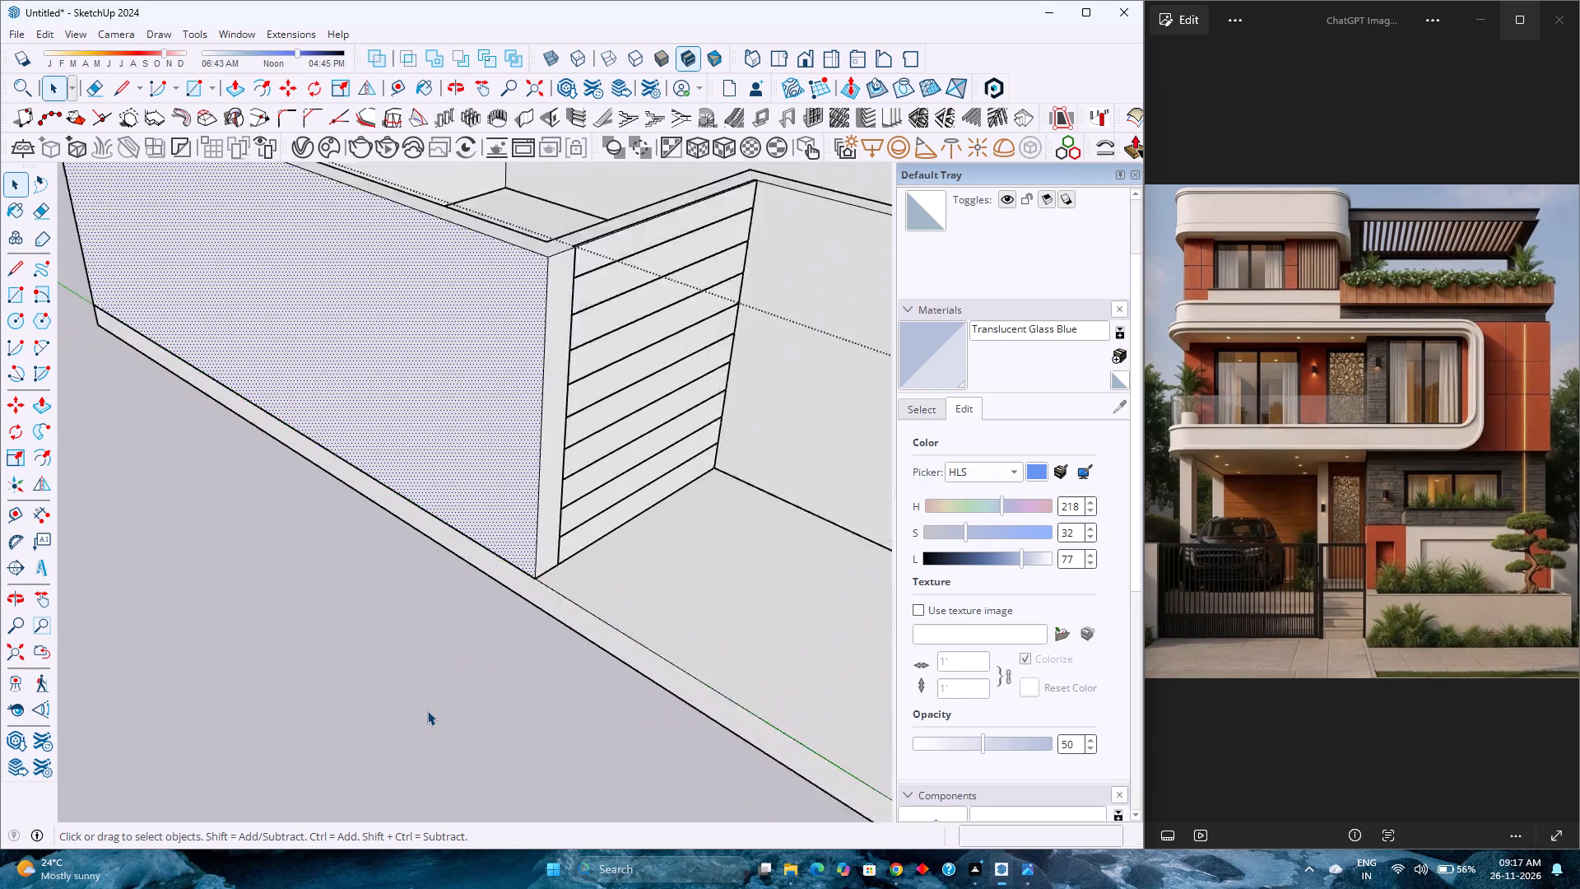
{"action": "scroll", "coordinate": [427, 710], "scroll_direction": "up", "scroll_amount": 2}
{"action": "scroll", "coordinate": [427, 710], "scroll_direction": "down", "scroll_amount": 6}
Clear the selection and close the house walls group.
{"action": "left_click", "coordinate": [370, 738]}
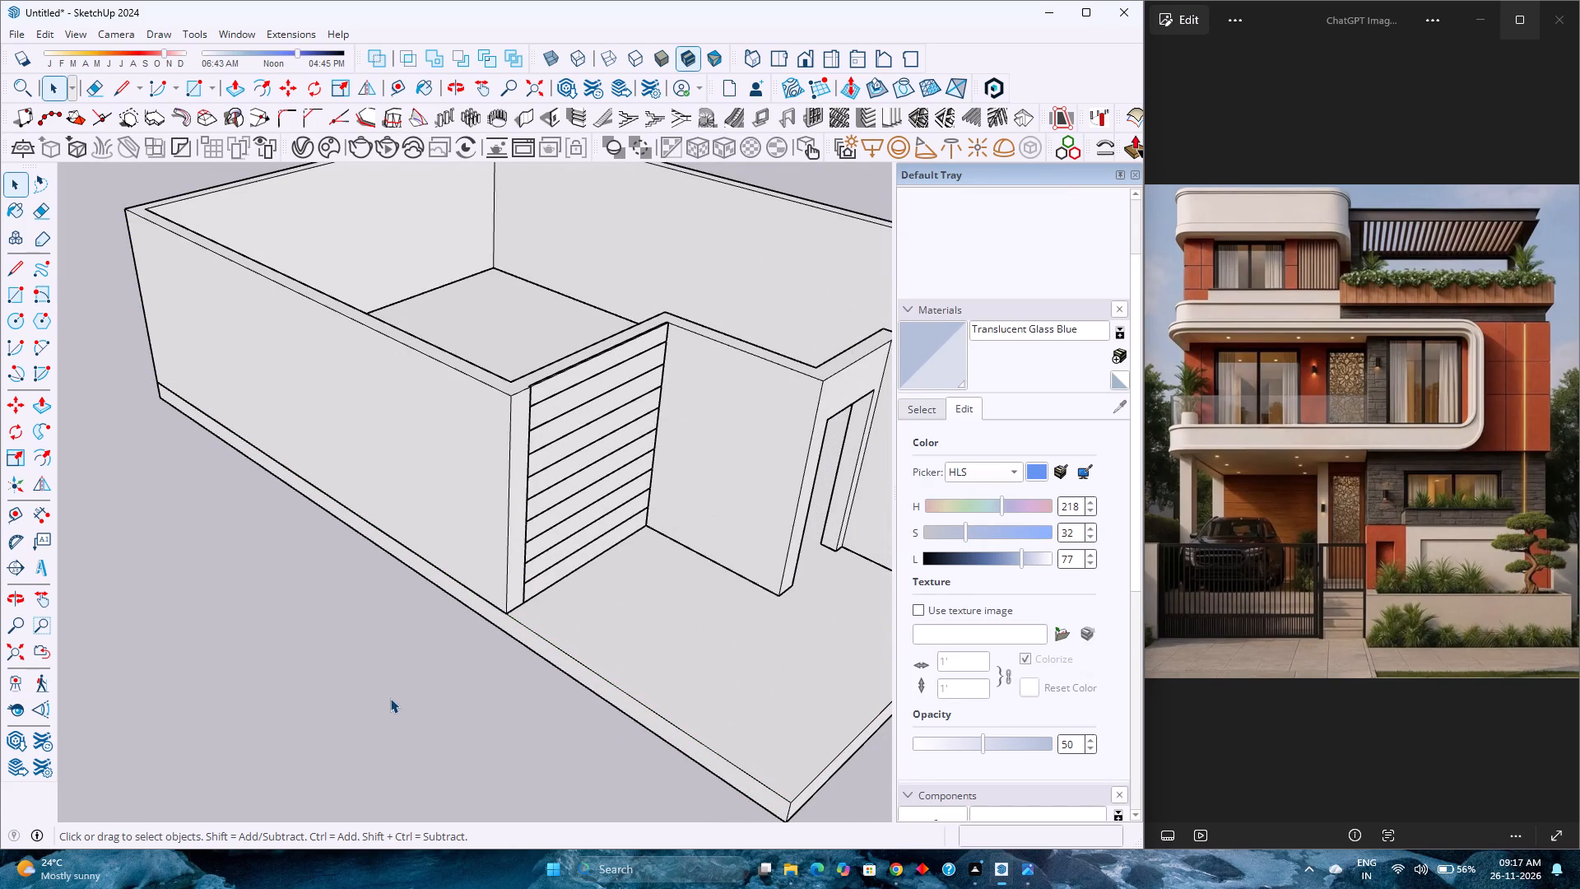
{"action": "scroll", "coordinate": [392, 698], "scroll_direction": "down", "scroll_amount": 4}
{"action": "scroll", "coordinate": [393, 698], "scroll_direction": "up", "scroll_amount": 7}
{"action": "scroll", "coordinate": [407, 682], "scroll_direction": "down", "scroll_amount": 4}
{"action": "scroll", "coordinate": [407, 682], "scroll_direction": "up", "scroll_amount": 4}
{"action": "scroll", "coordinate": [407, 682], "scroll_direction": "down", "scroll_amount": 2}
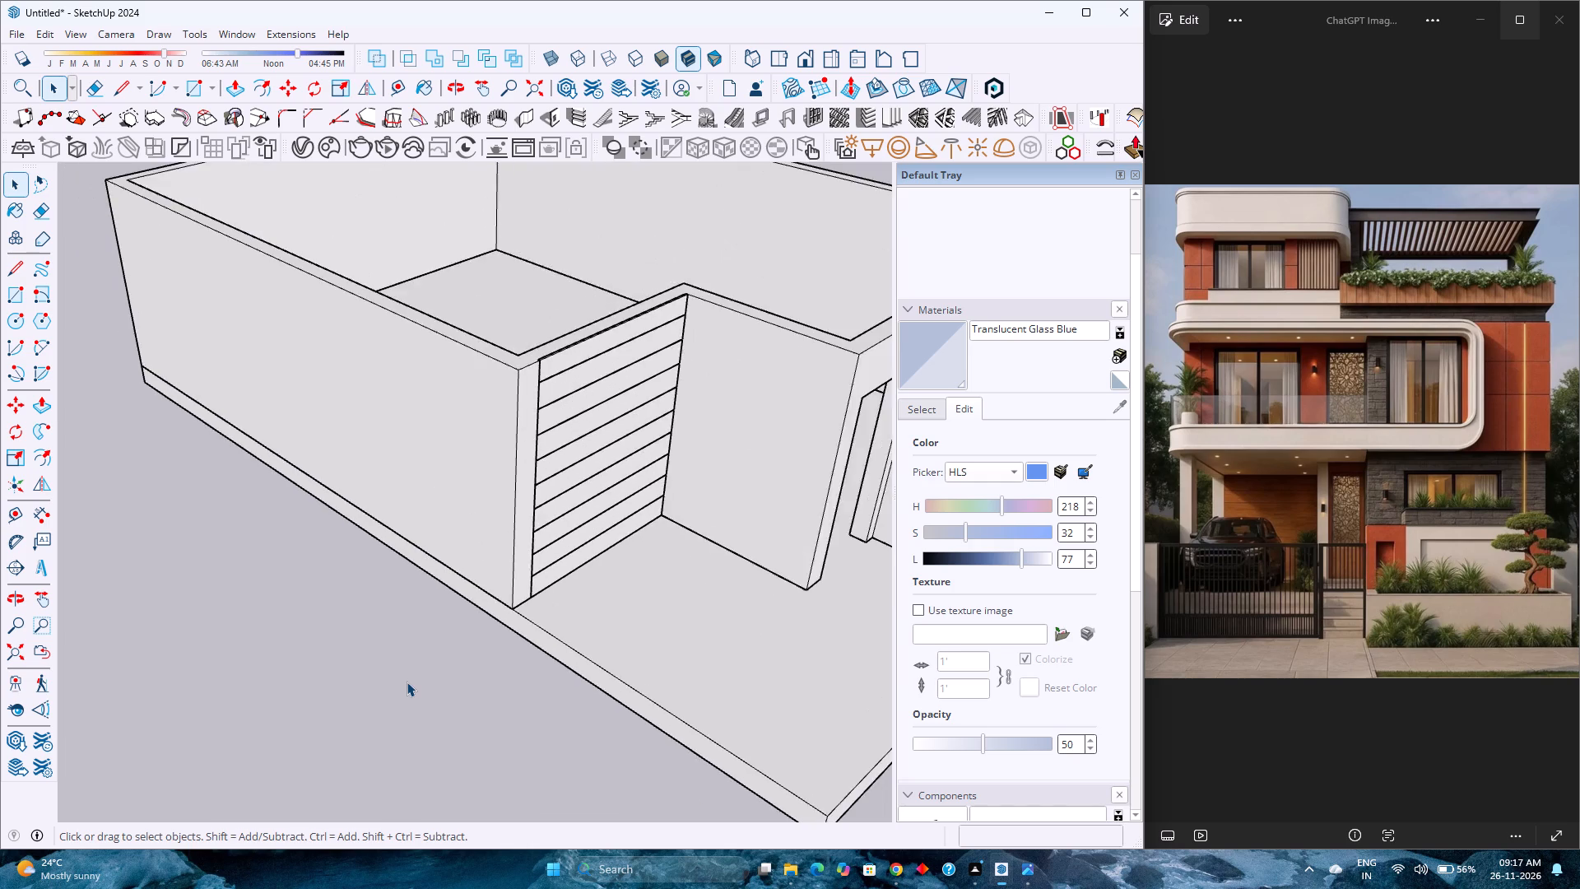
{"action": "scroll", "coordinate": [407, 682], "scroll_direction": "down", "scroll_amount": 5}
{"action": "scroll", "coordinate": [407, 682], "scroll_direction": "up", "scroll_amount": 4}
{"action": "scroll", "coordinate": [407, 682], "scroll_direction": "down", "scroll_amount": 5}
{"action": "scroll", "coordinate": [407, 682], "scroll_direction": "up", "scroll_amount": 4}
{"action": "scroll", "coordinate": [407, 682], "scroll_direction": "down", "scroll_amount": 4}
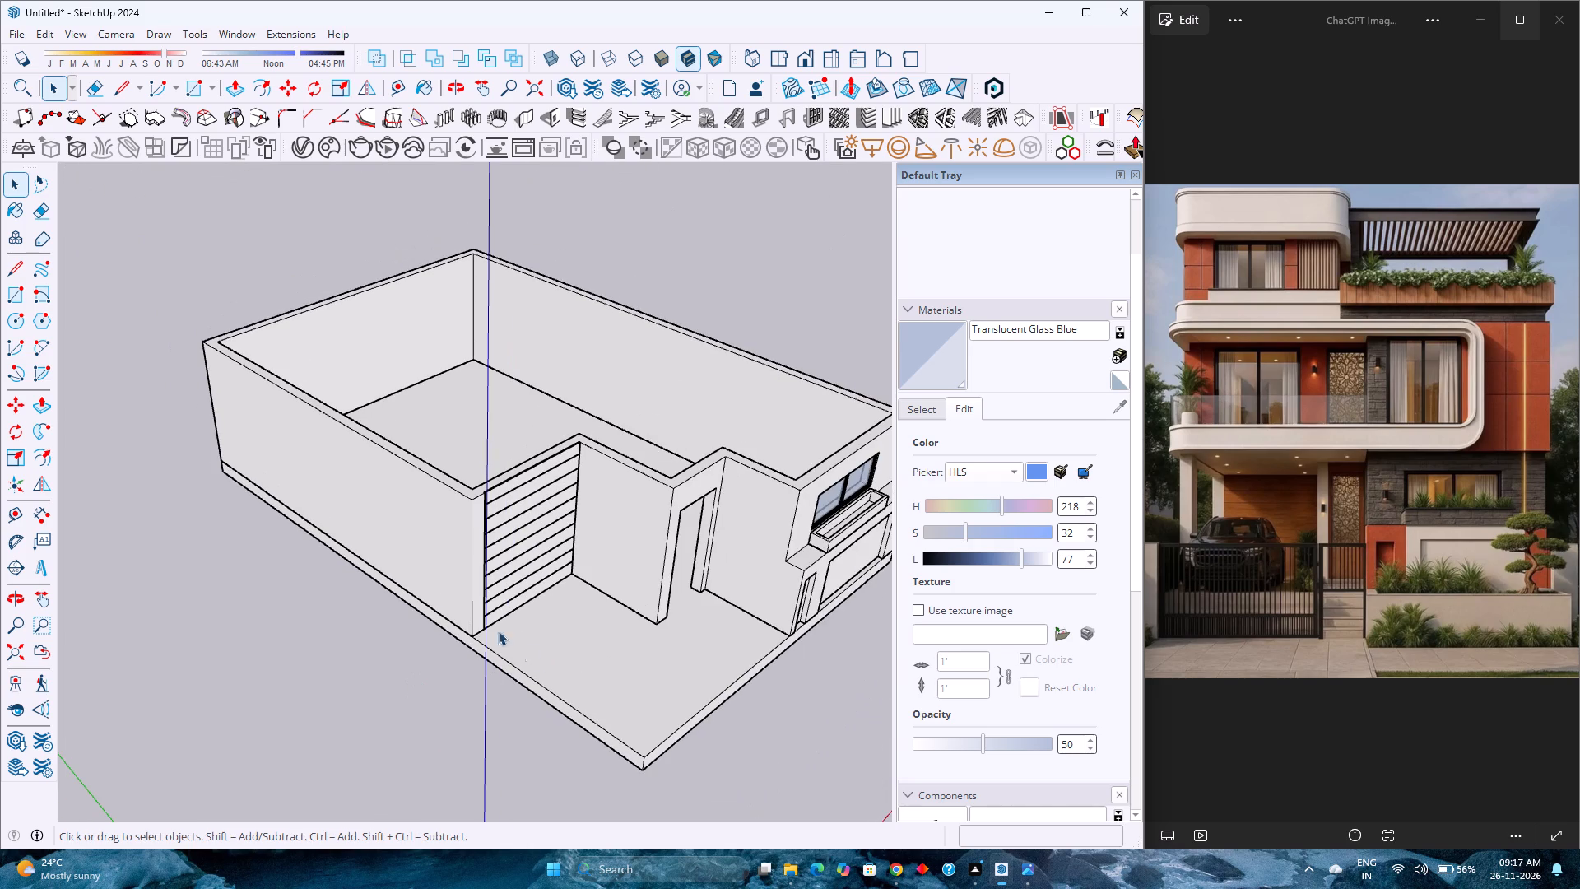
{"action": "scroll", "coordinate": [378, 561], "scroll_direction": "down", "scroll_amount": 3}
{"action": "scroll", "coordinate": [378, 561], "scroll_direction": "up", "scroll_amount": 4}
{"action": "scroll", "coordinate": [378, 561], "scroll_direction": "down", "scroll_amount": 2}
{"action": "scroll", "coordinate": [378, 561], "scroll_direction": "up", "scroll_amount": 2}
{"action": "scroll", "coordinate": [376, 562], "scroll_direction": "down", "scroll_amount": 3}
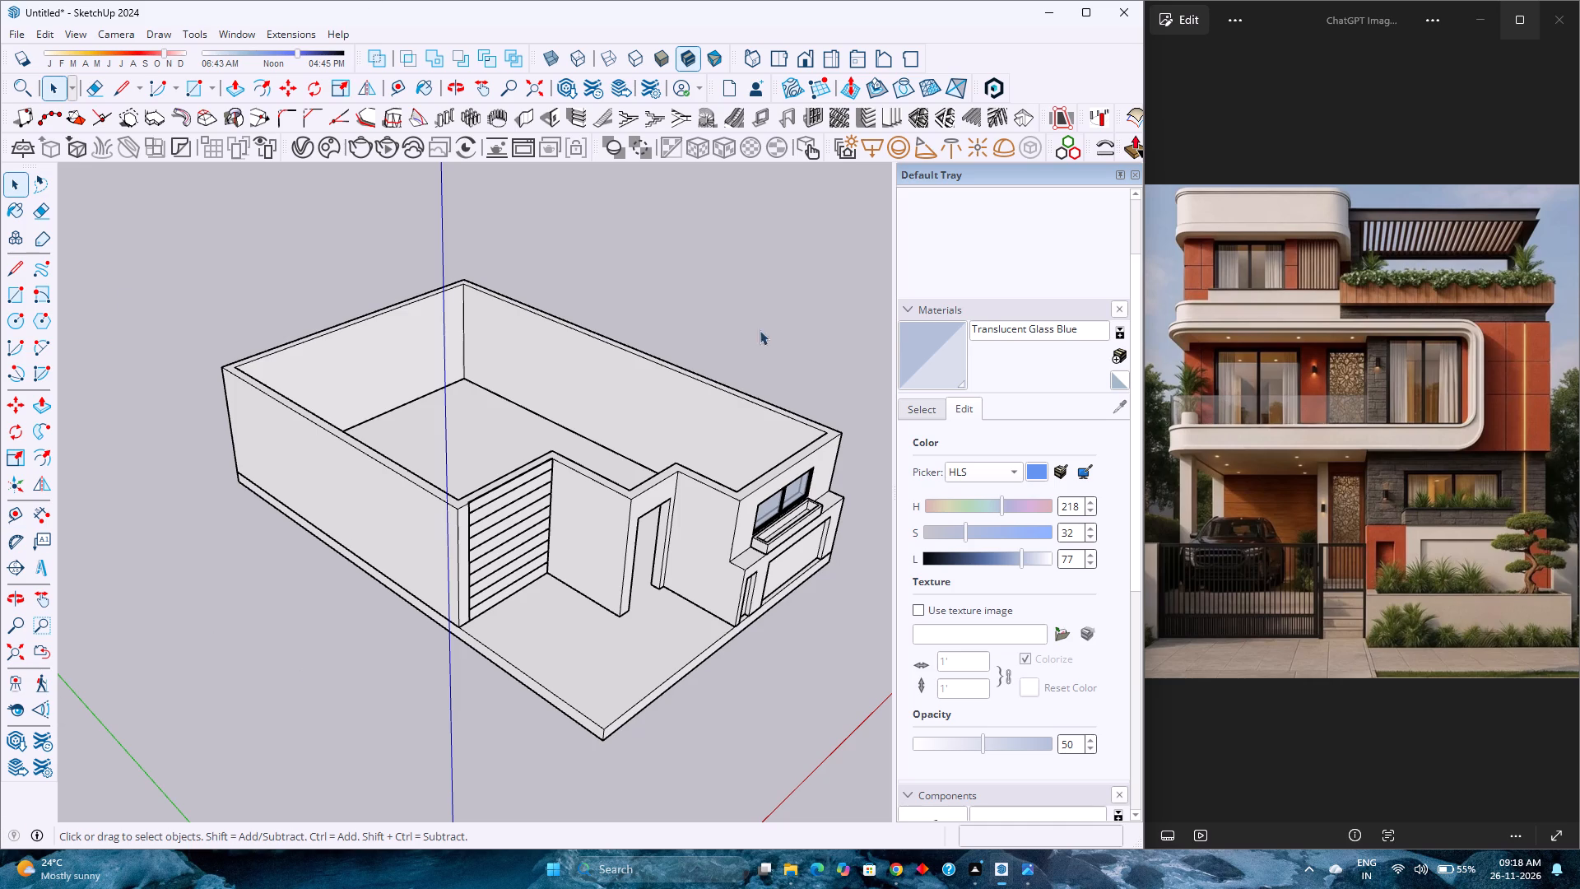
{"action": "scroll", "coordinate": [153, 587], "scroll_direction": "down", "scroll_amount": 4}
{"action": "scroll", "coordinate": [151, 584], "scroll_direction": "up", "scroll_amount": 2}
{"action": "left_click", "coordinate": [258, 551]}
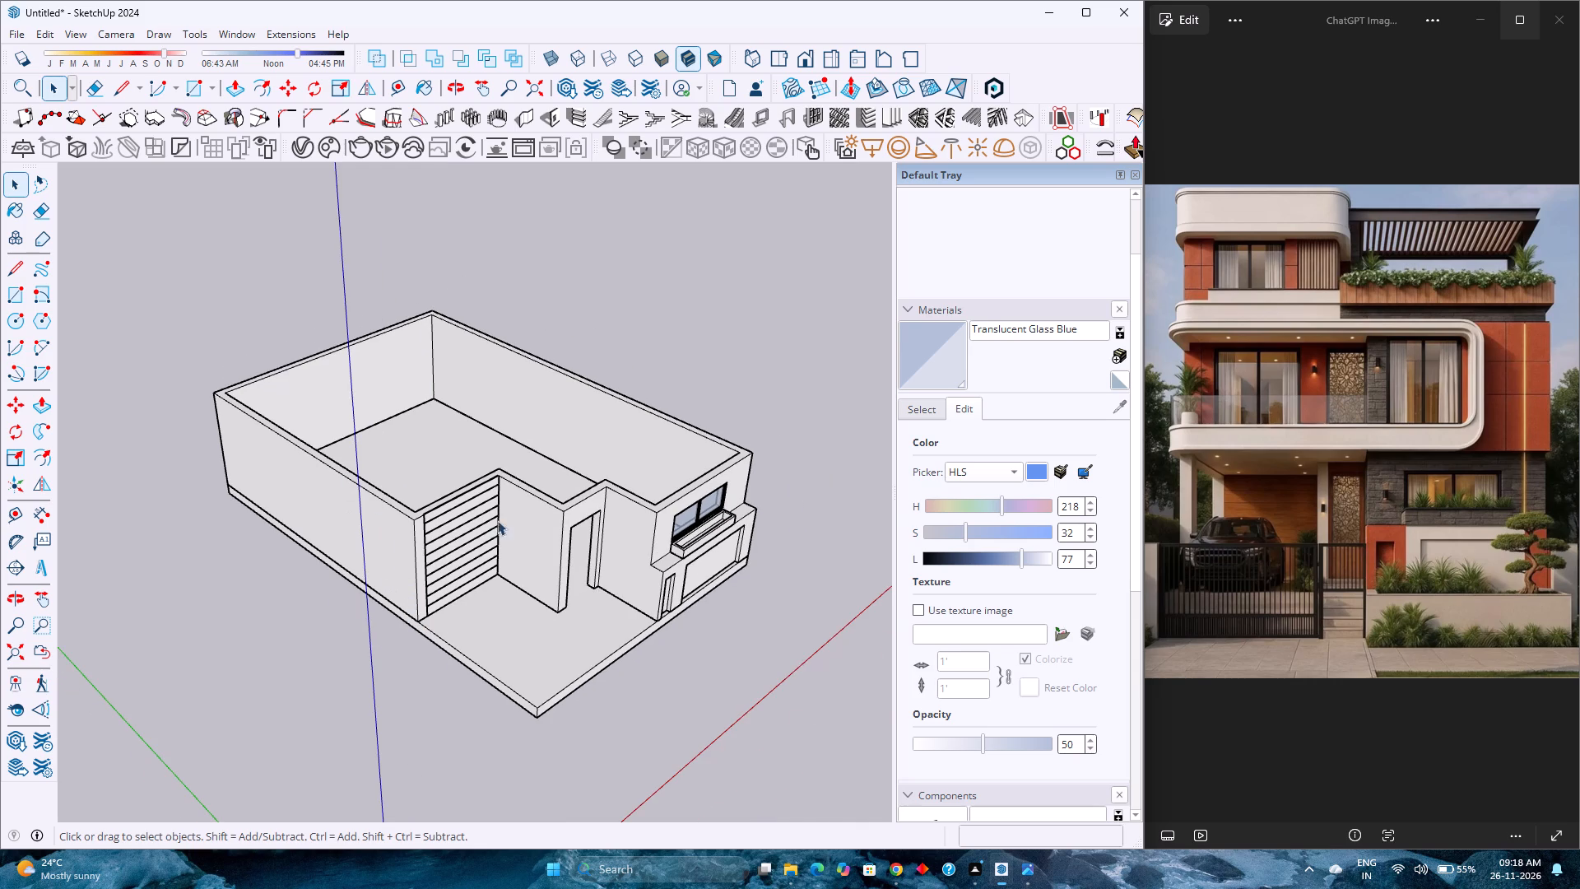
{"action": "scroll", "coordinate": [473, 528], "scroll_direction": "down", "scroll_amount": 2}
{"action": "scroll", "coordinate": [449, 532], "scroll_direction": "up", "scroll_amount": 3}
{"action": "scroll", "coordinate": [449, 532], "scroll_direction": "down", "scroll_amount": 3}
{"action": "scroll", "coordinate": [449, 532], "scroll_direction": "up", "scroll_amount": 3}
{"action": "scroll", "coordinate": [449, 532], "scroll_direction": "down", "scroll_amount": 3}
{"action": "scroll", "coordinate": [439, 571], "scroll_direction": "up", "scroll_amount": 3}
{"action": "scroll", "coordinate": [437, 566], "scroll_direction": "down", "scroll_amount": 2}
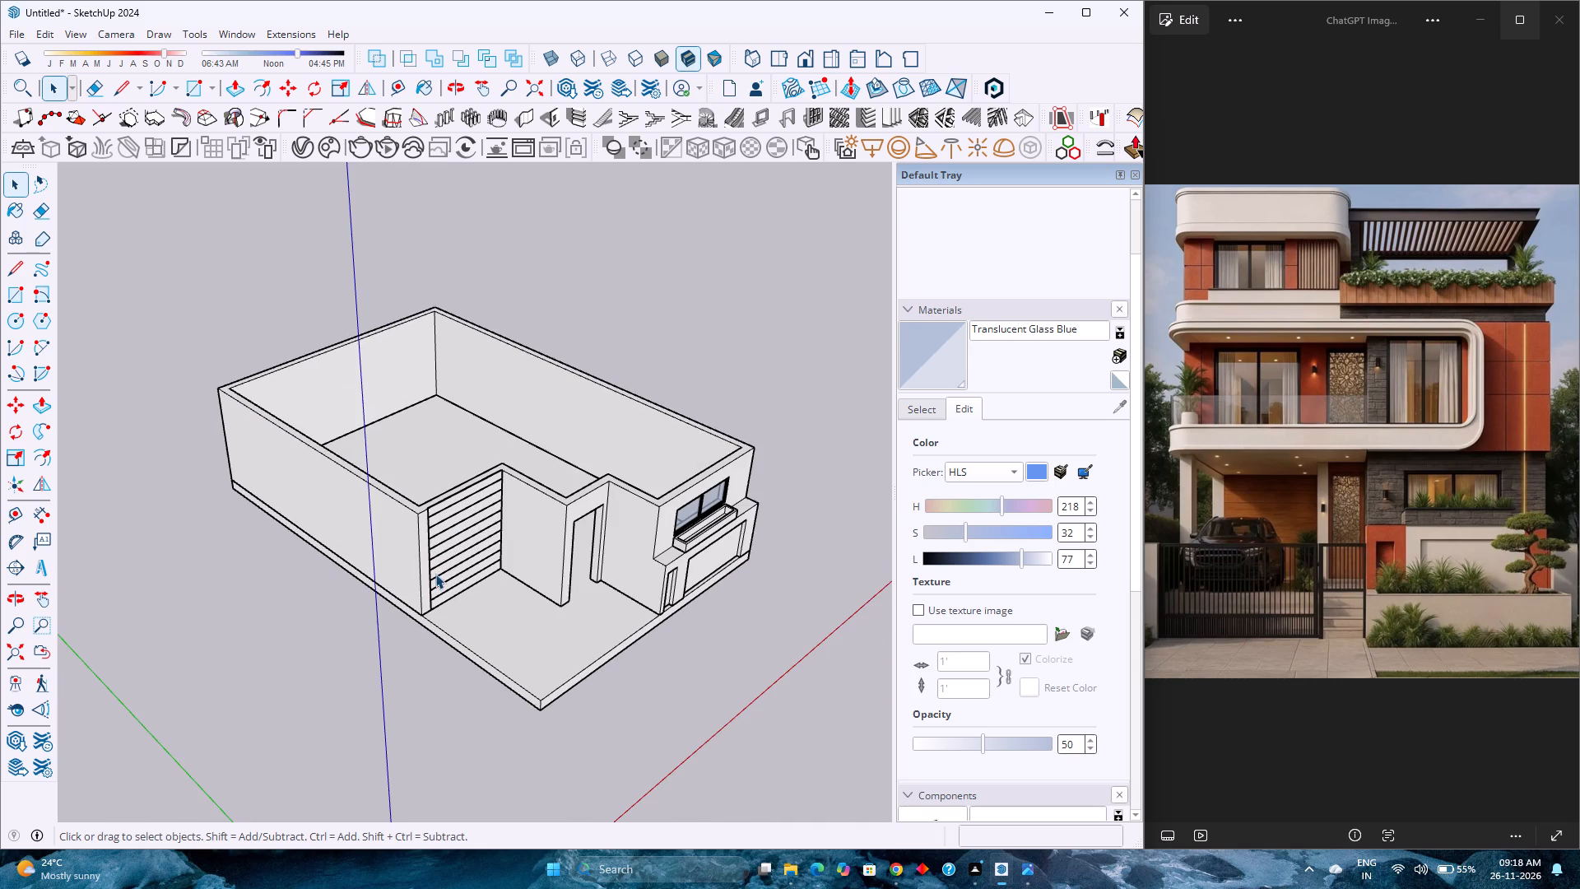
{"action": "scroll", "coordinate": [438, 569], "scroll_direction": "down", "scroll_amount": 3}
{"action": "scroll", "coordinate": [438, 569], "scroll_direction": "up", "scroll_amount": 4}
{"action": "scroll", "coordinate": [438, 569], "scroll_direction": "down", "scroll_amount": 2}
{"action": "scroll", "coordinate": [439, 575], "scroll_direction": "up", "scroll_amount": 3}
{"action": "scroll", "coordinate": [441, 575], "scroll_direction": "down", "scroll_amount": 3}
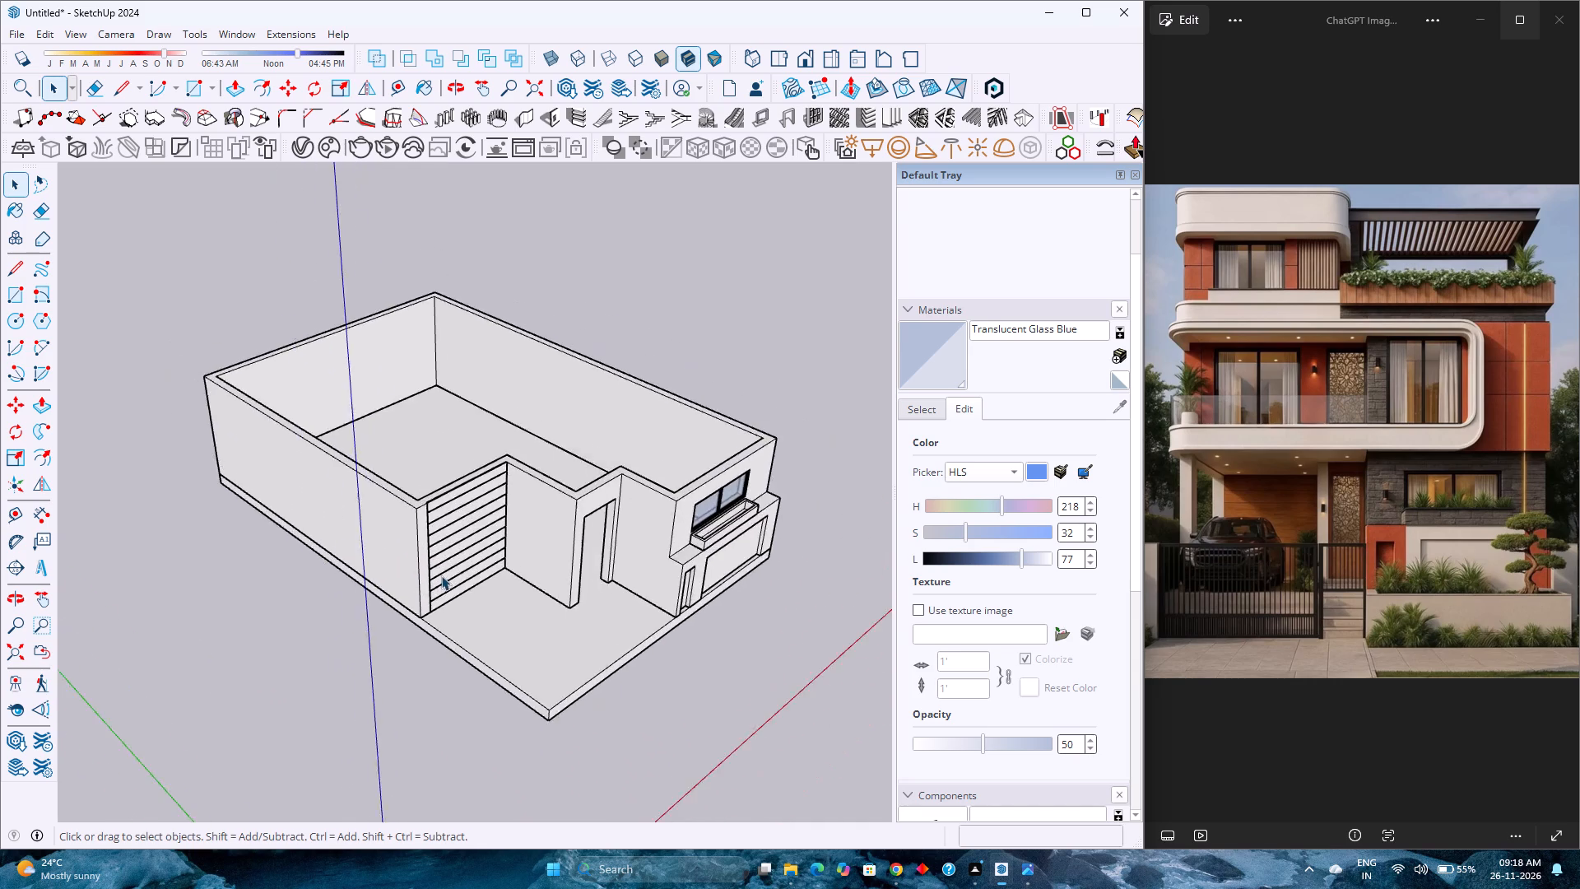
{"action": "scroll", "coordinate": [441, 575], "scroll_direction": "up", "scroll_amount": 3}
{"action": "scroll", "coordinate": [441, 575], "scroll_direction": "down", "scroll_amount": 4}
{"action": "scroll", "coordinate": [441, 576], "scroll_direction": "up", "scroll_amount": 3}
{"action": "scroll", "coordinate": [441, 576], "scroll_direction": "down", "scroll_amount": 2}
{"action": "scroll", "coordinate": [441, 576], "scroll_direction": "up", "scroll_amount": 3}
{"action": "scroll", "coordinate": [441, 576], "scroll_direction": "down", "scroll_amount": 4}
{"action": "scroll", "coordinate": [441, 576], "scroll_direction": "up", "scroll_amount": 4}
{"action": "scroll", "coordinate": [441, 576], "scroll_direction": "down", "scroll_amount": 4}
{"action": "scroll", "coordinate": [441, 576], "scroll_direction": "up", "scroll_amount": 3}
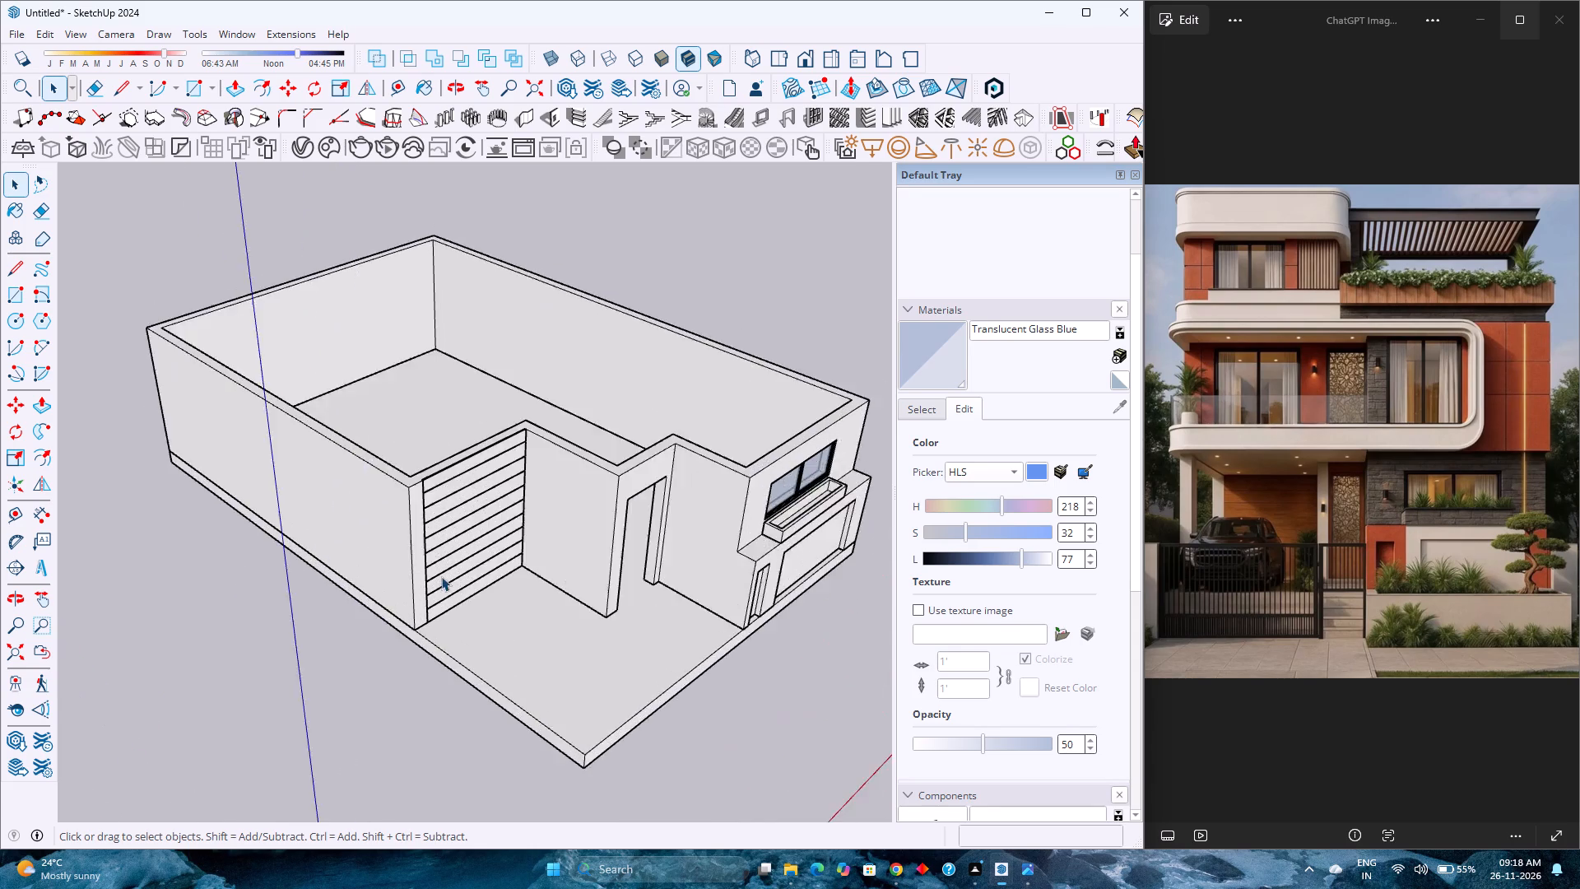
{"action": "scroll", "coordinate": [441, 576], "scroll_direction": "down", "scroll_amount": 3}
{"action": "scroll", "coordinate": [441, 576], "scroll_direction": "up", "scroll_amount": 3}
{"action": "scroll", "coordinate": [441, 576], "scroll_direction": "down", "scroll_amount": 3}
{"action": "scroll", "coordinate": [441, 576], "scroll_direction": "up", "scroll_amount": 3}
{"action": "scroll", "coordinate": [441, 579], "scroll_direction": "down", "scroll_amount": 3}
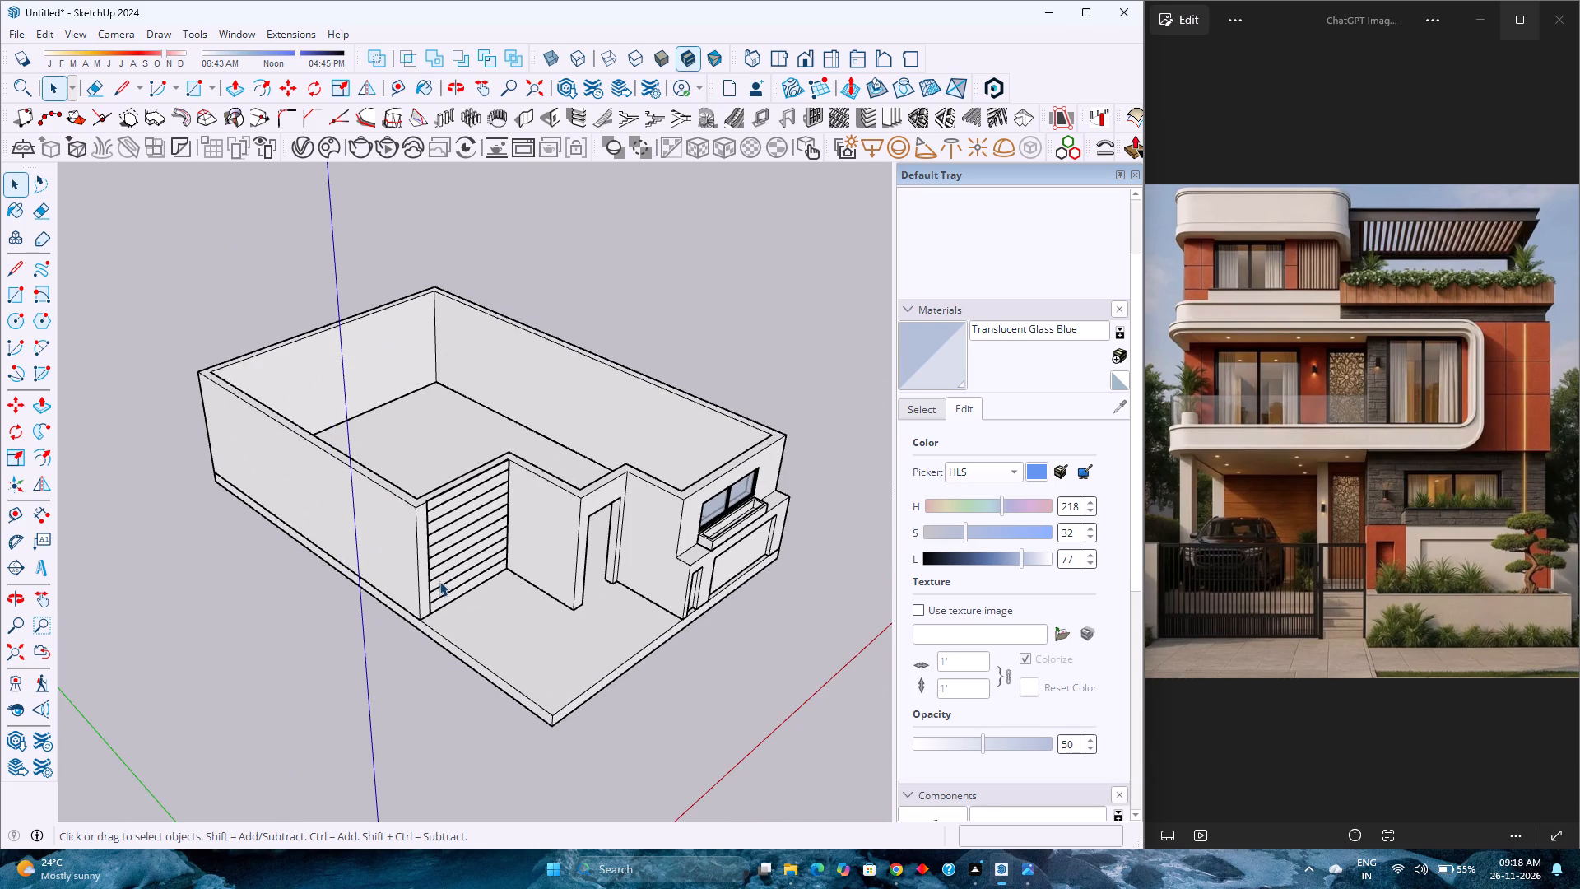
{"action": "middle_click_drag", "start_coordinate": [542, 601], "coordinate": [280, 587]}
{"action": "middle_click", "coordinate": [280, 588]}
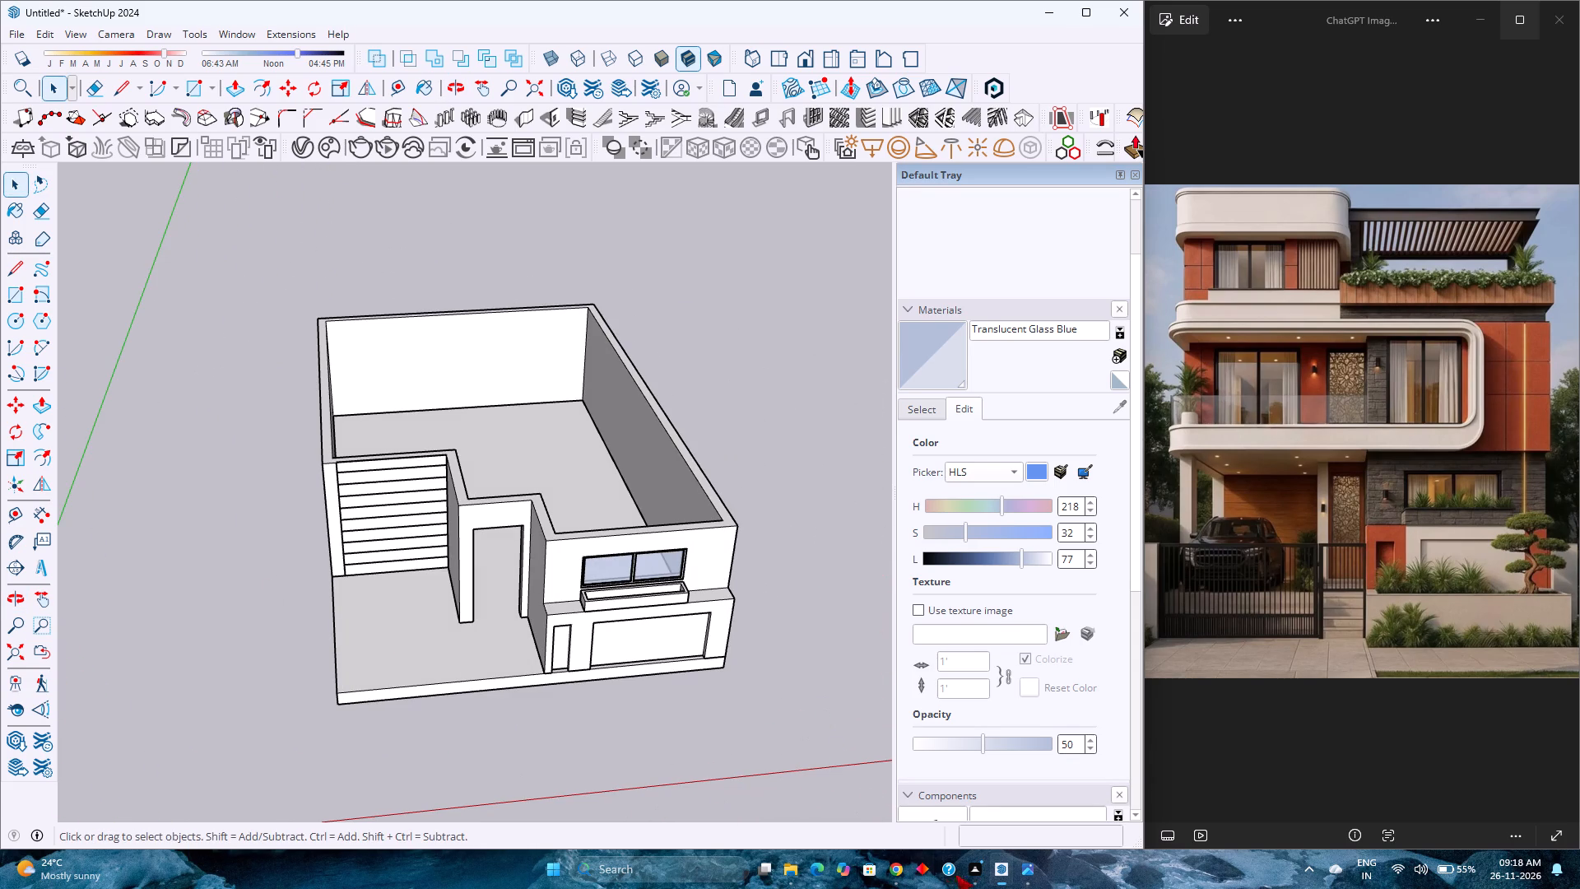
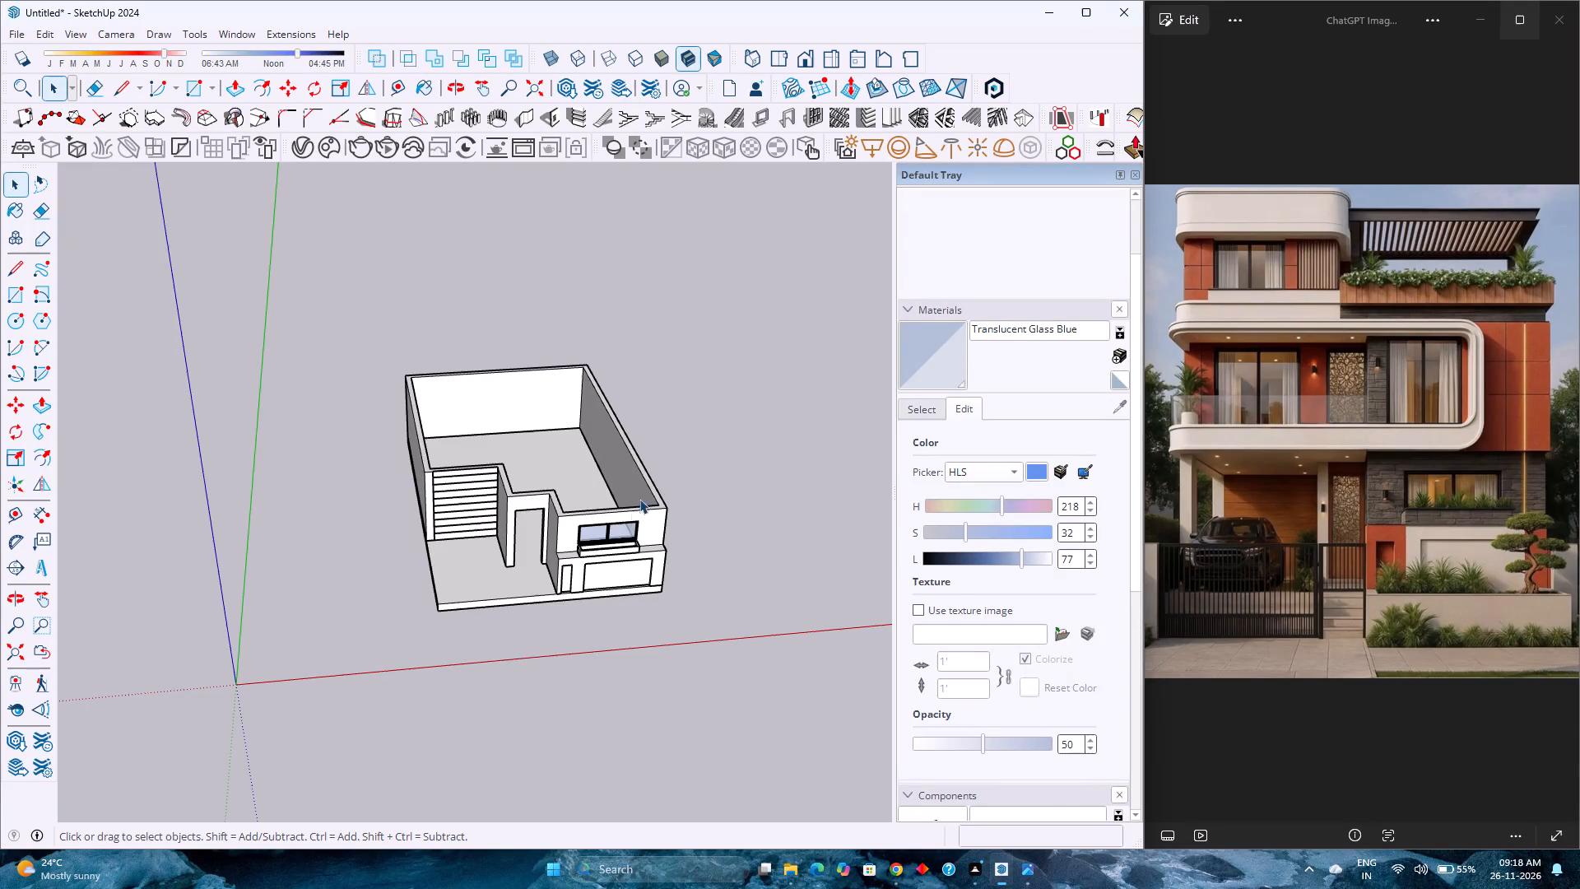
Examine the ground-floor model in the standard front view and from a raised front angle showing the garage, entrance and window walls.
{"action": "scroll", "coordinate": [208, 729], "scroll_direction": "down", "scroll_amount": 4}
{"action": "scroll", "coordinate": [207, 729], "scroll_direction": "up", "scroll_amount": 3}
{"action": "scroll", "coordinate": [207, 729], "scroll_direction": "down", "scroll_amount": 3}
{"action": "scroll", "coordinate": [451, 511], "scroll_direction": "up", "scroll_amount": 2}
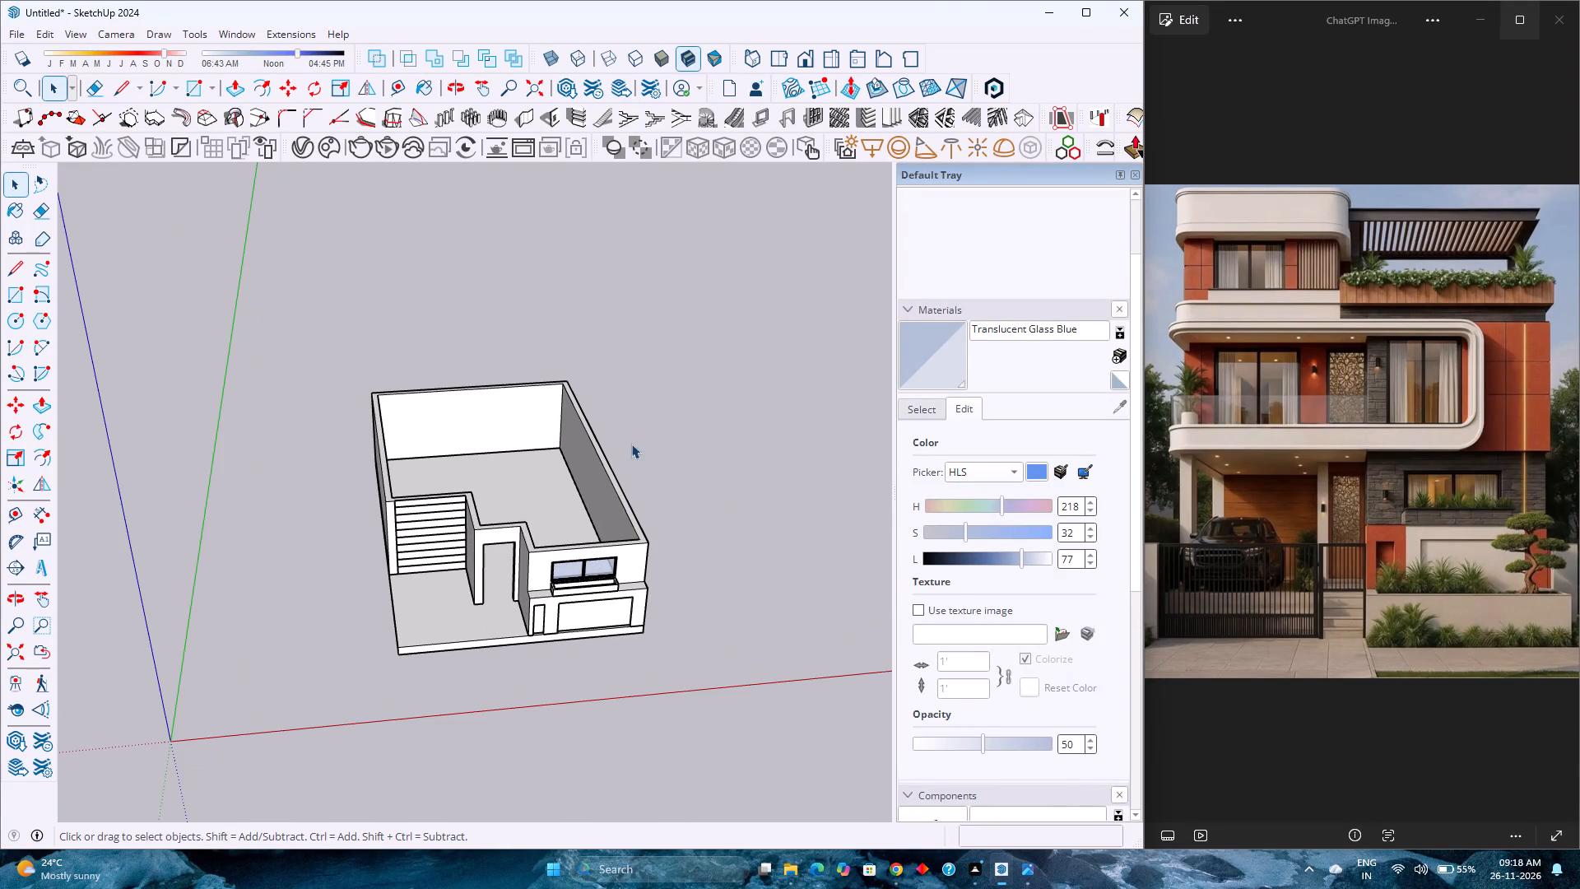
{"action": "left_click", "coordinate": [802, 58]}
{"action": "scroll", "coordinate": [432, 519], "scroll_direction": "up", "scroll_amount": 3}
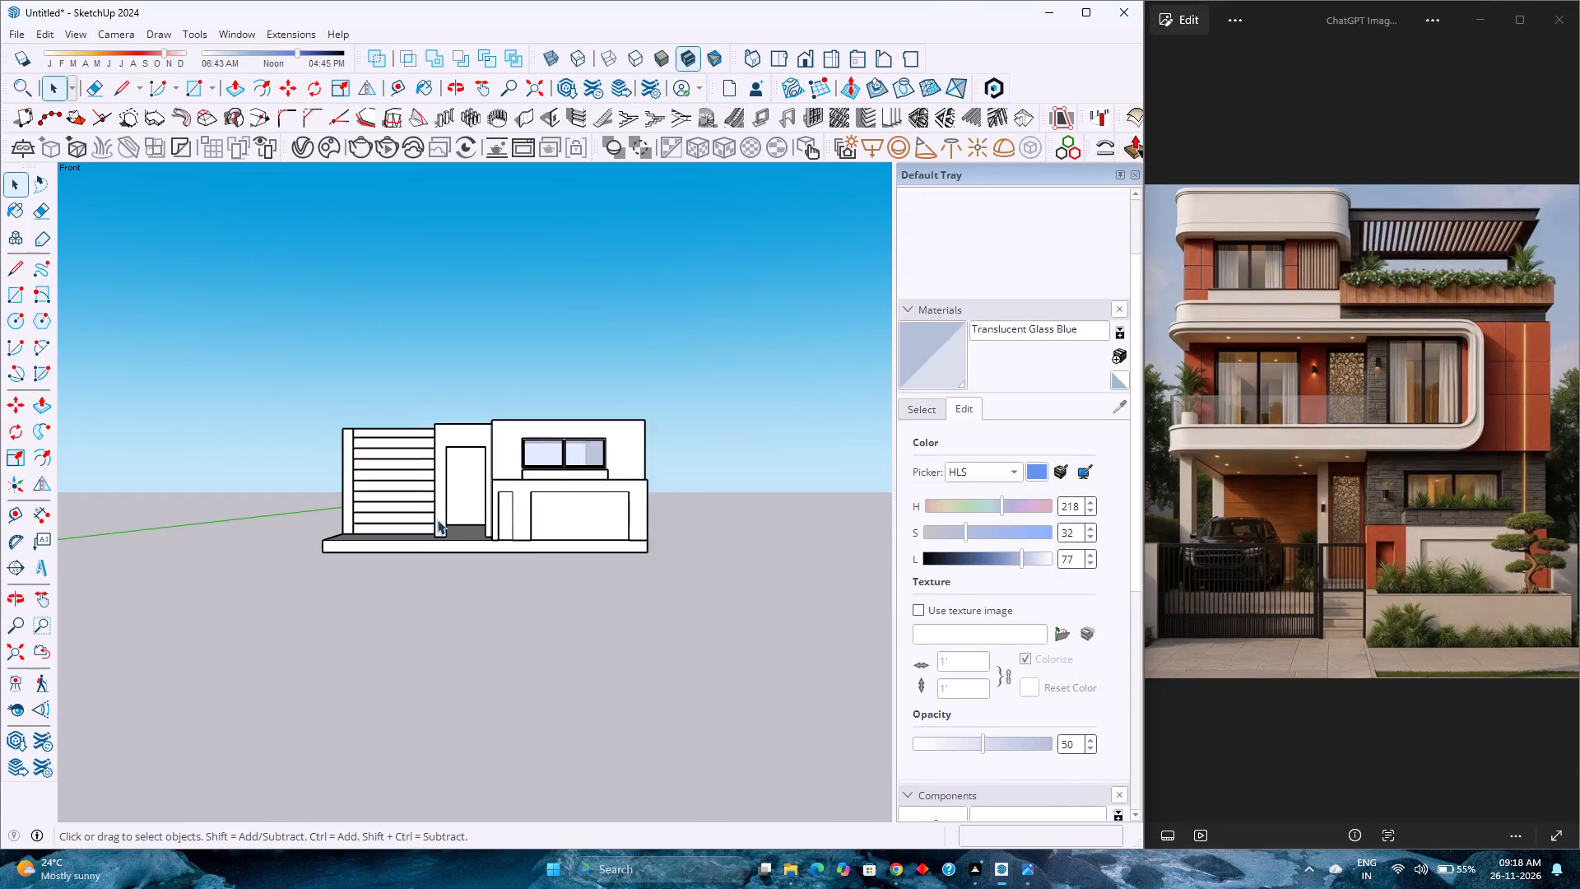
{"action": "scroll", "coordinate": [436, 519], "scroll_direction": "down", "scroll_amount": 1}
{"action": "scroll", "coordinate": [434, 519], "scroll_direction": "up", "scroll_amount": 1}
{"action": "scroll", "coordinate": [432, 519], "scroll_direction": "down", "scroll_amount": 1}
{"action": "middle_click_drag", "start_coordinate": [430, 496], "coordinate": [461, 615]}
{"action": "middle_click", "coordinate": [461, 615]}
{"action": "scroll", "coordinate": [413, 476], "scroll_direction": "up", "scroll_amount": 3}
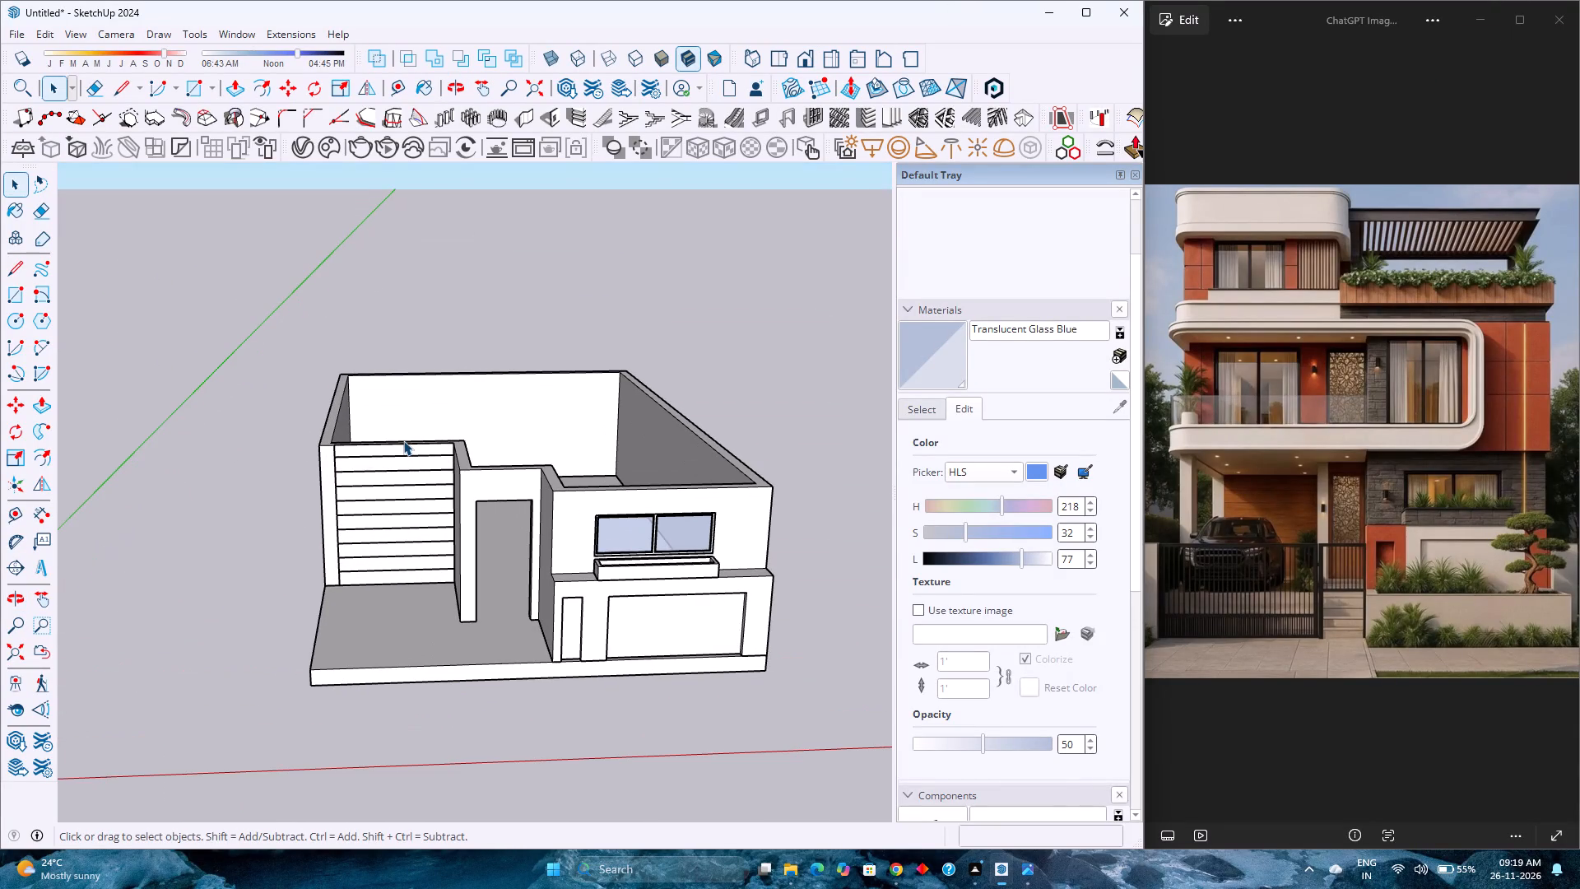
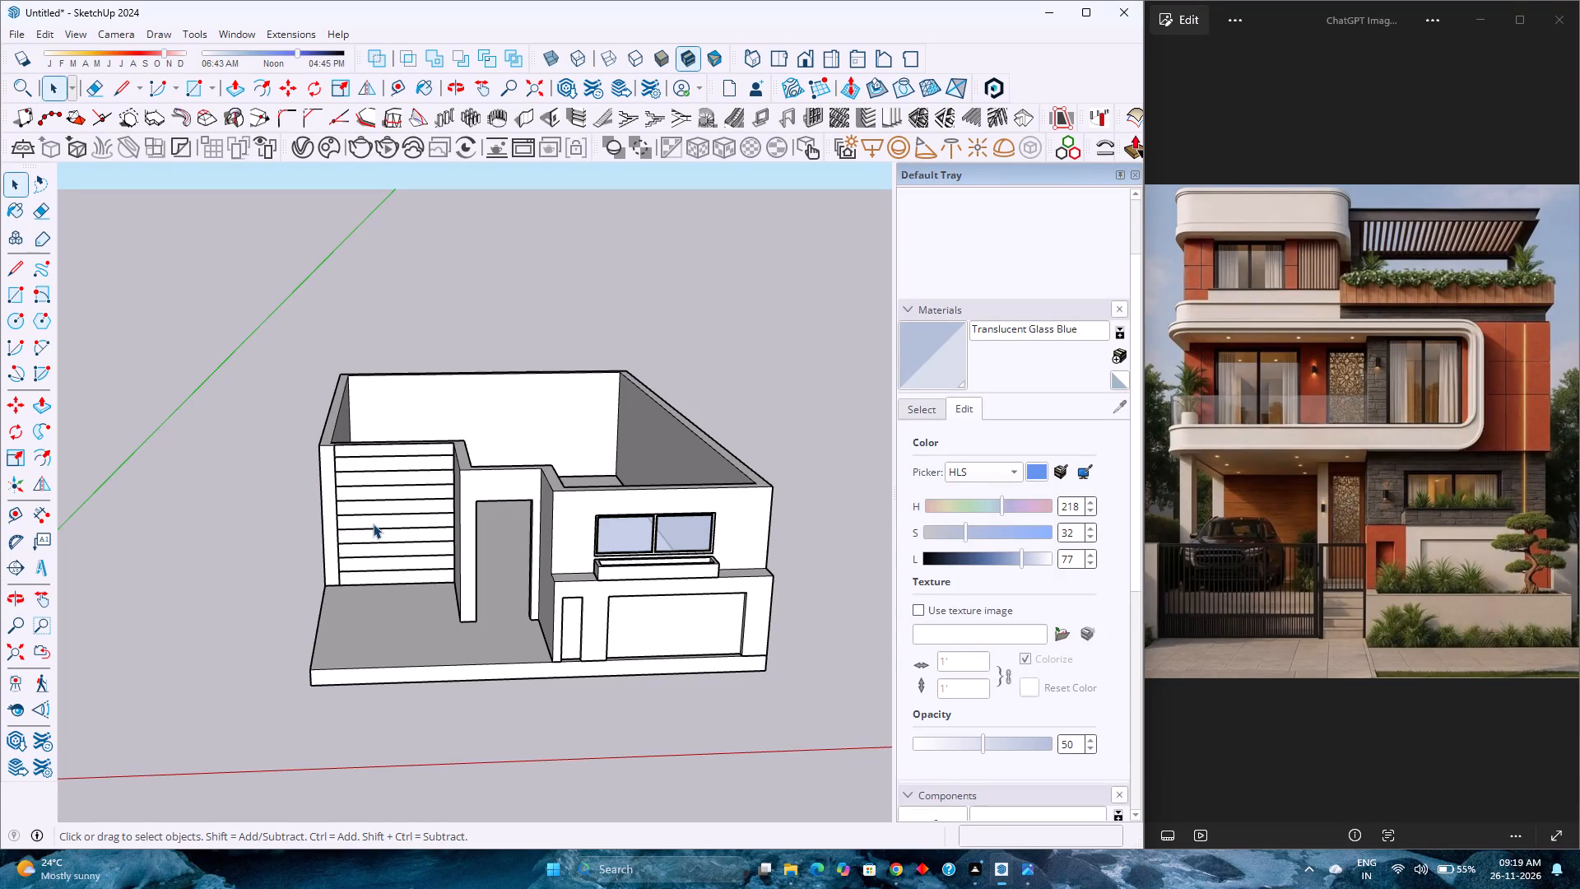
Examine the ground-floor model from low and raised front angles, covering the slatted garage wall, entrance opening and glazed window.
{"action": "scroll", "coordinate": [338, 496], "scroll_direction": "down", "scroll_amount": 2}
{"action": "scroll", "coordinate": [338, 496], "scroll_direction": "up", "scroll_amount": 3}
{"action": "scroll", "coordinate": [338, 496], "scroll_direction": "down", "scroll_amount": 4}
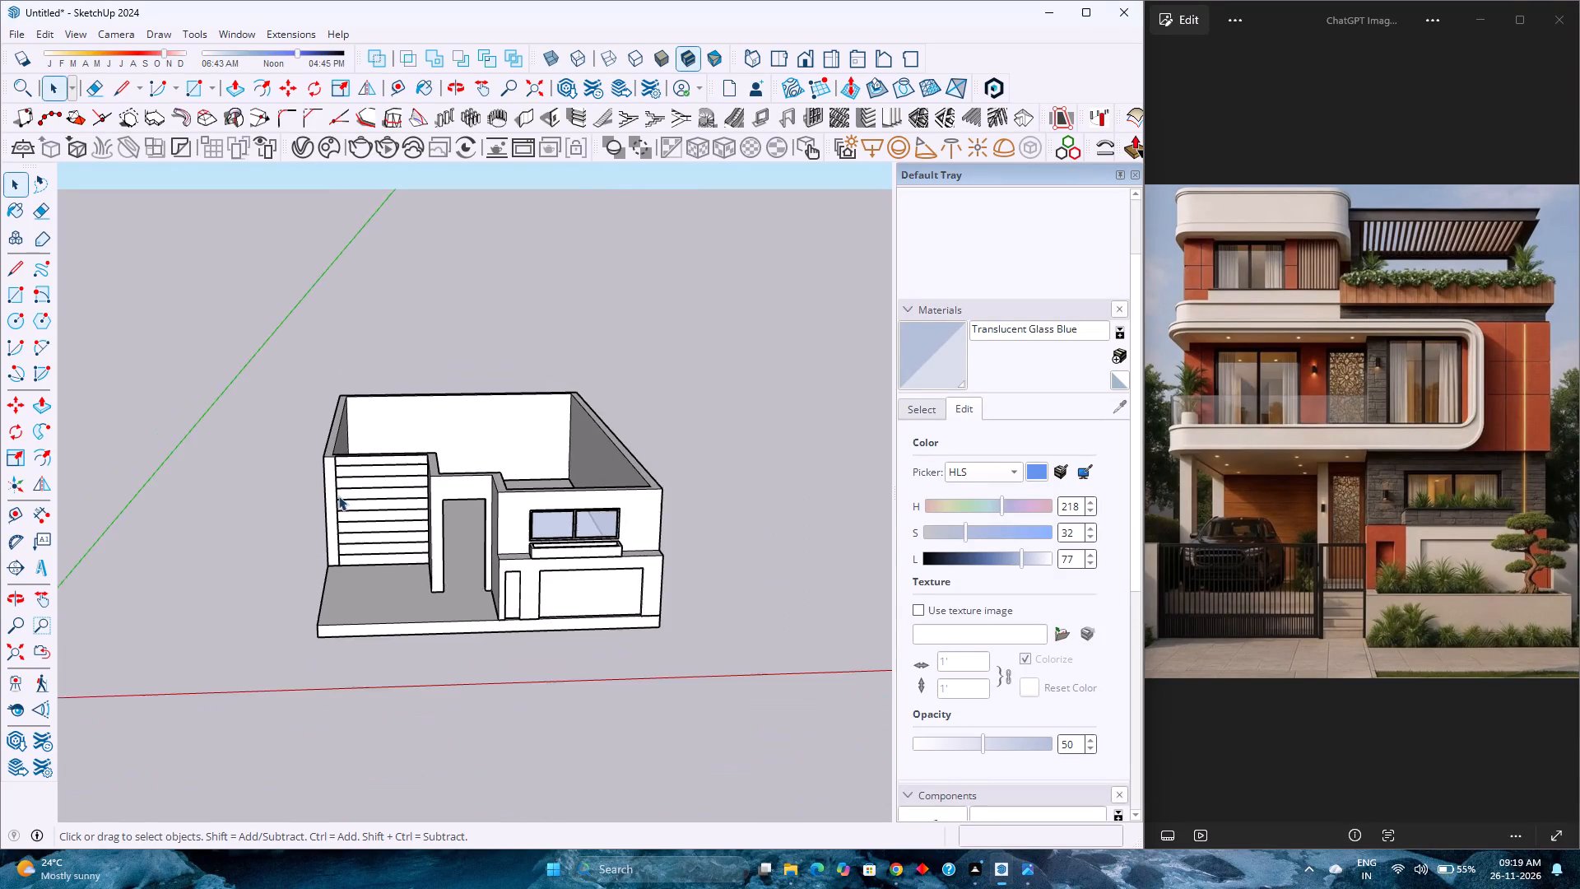
{"action": "scroll", "coordinate": [338, 496], "scroll_direction": "down", "scroll_amount": 4}
{"action": "middle_click_drag", "start_coordinate": [432, 533], "coordinate": [478, 458]}
{"action": "scroll", "coordinate": [478, 458], "scroll_direction": "up", "scroll_amount": 7}
{"action": "scroll", "coordinate": [483, 454], "scroll_direction": "down", "scroll_amount": 3}
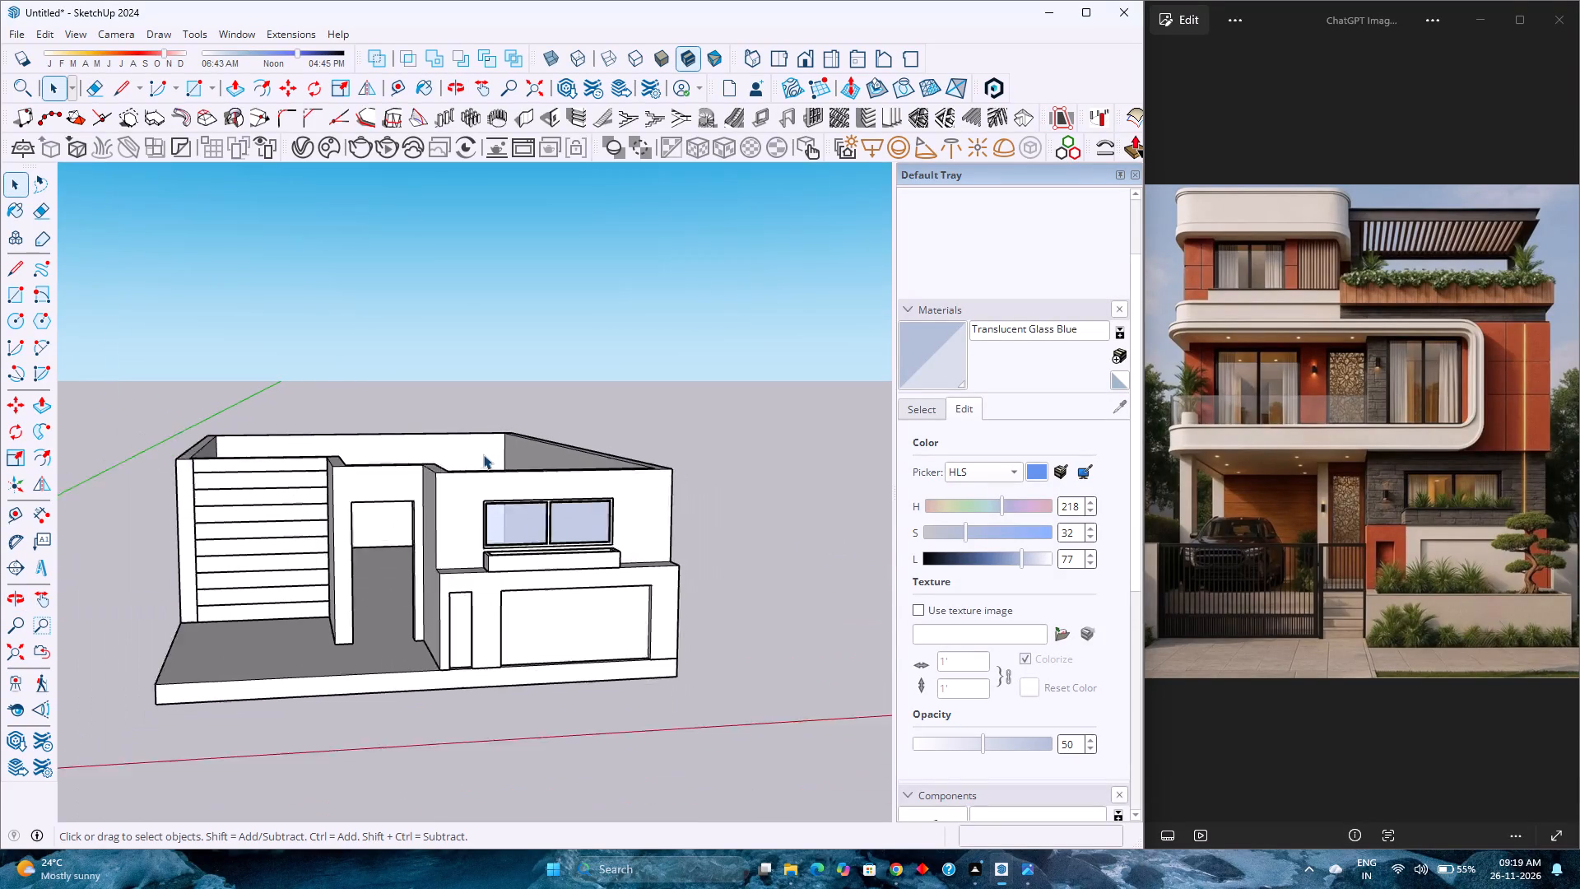
{"action": "scroll", "coordinate": [483, 463], "scroll_direction": "down", "scroll_amount": 1}
{"action": "scroll", "coordinate": [483, 478], "scroll_direction": "up", "scroll_amount": 2}
{"action": "scroll", "coordinate": [487, 492], "scroll_direction": "down", "scroll_amount": 4}
{"action": "scroll", "coordinate": [487, 492], "scroll_direction": "up", "scroll_amount": 2}
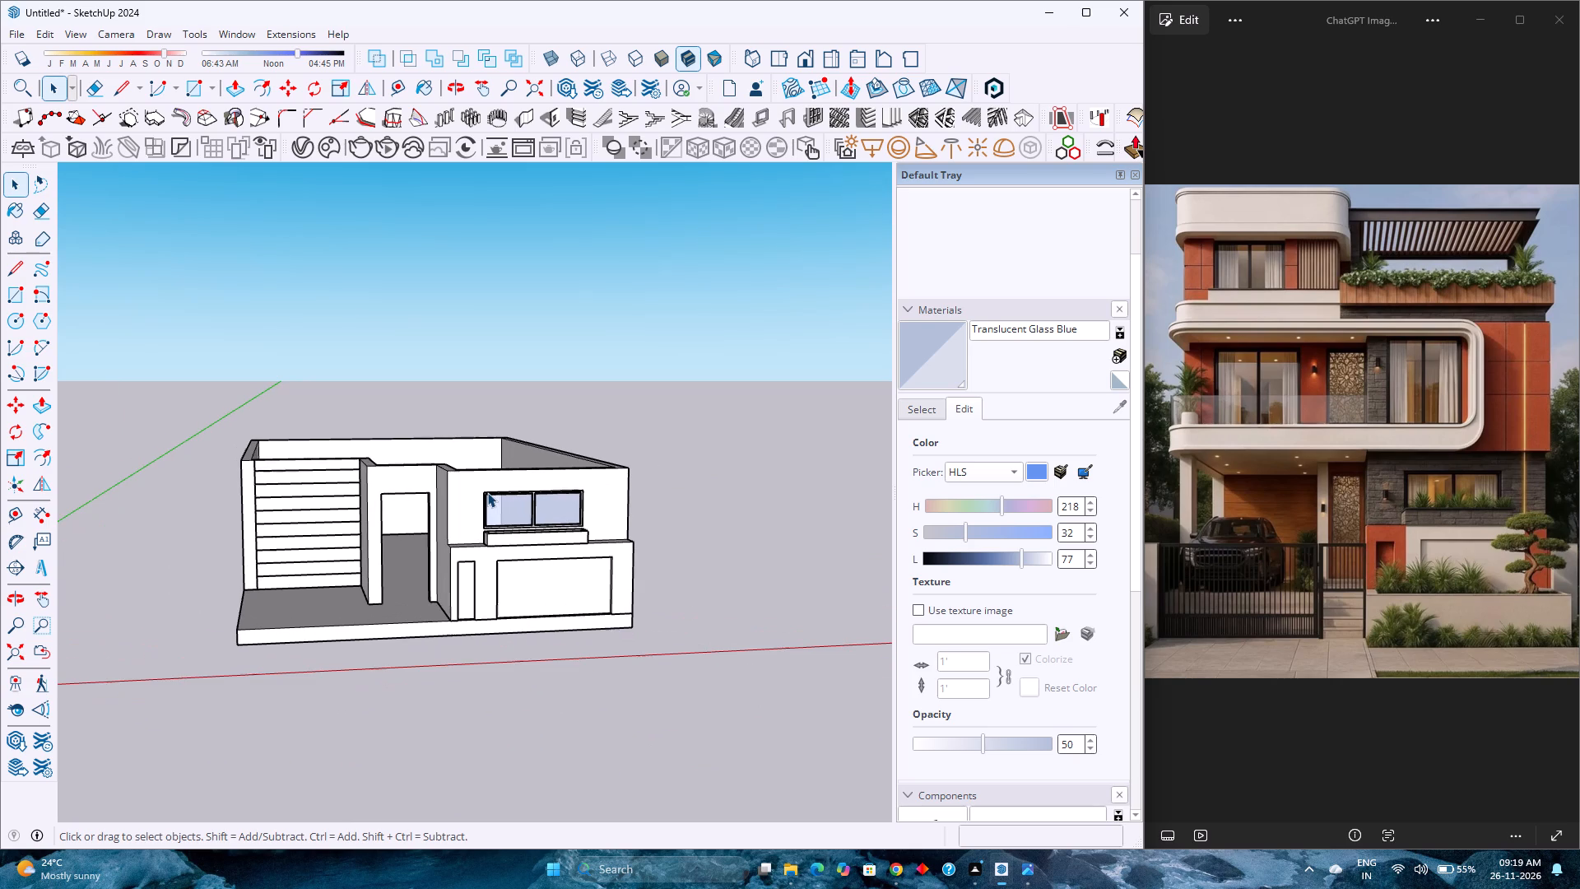
{"action": "scroll", "coordinate": [504, 501], "scroll_direction": "down", "scroll_amount": 1}
{"action": "scroll", "coordinate": [504, 501], "scroll_direction": "up", "scroll_amount": 3}
{"action": "middle_click_drag", "start_coordinate": [508, 499], "coordinate": [530, 528]}
{"action": "middle_click_drag", "start_coordinate": [530, 528], "coordinate": [537, 539]}
{"action": "scroll", "coordinate": [537, 537], "scroll_direction": "down", "scroll_amount": 7}
{"action": "middle_click_drag", "start_coordinate": [525, 505], "coordinate": [570, 626]}
{"action": "middle_click", "coordinate": [570, 626]}
{"action": "scroll", "coordinate": [263, 447], "scroll_direction": "up", "scroll_amount": 2}
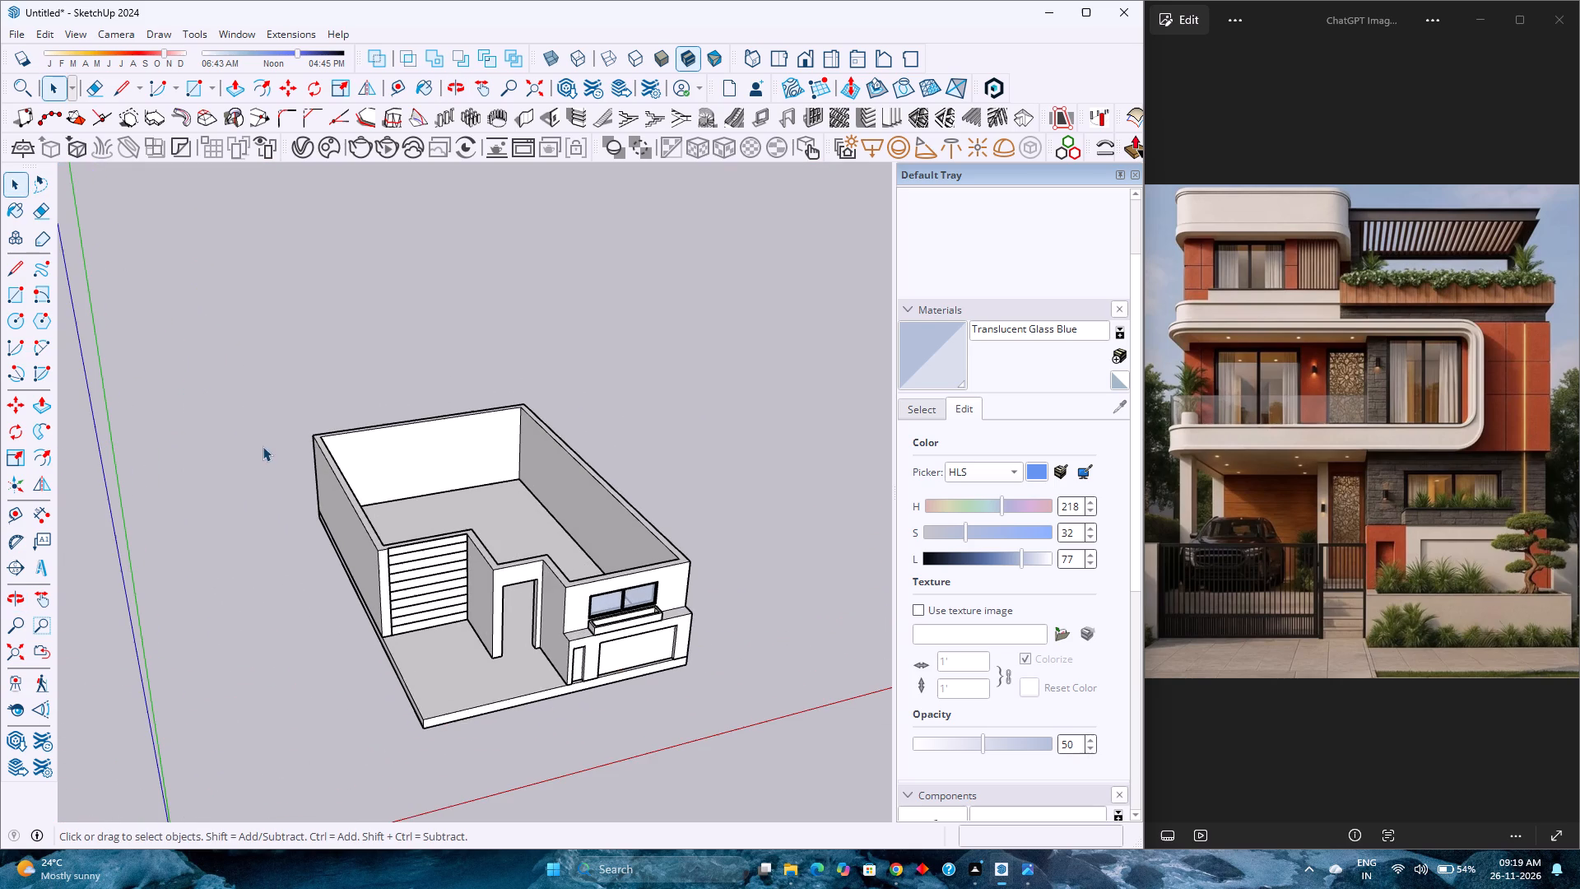
Examine the whole ground floor in the standard front view and from an oblique angle on its slatted garage side.
{"action": "left_click", "coordinate": [805, 54]}
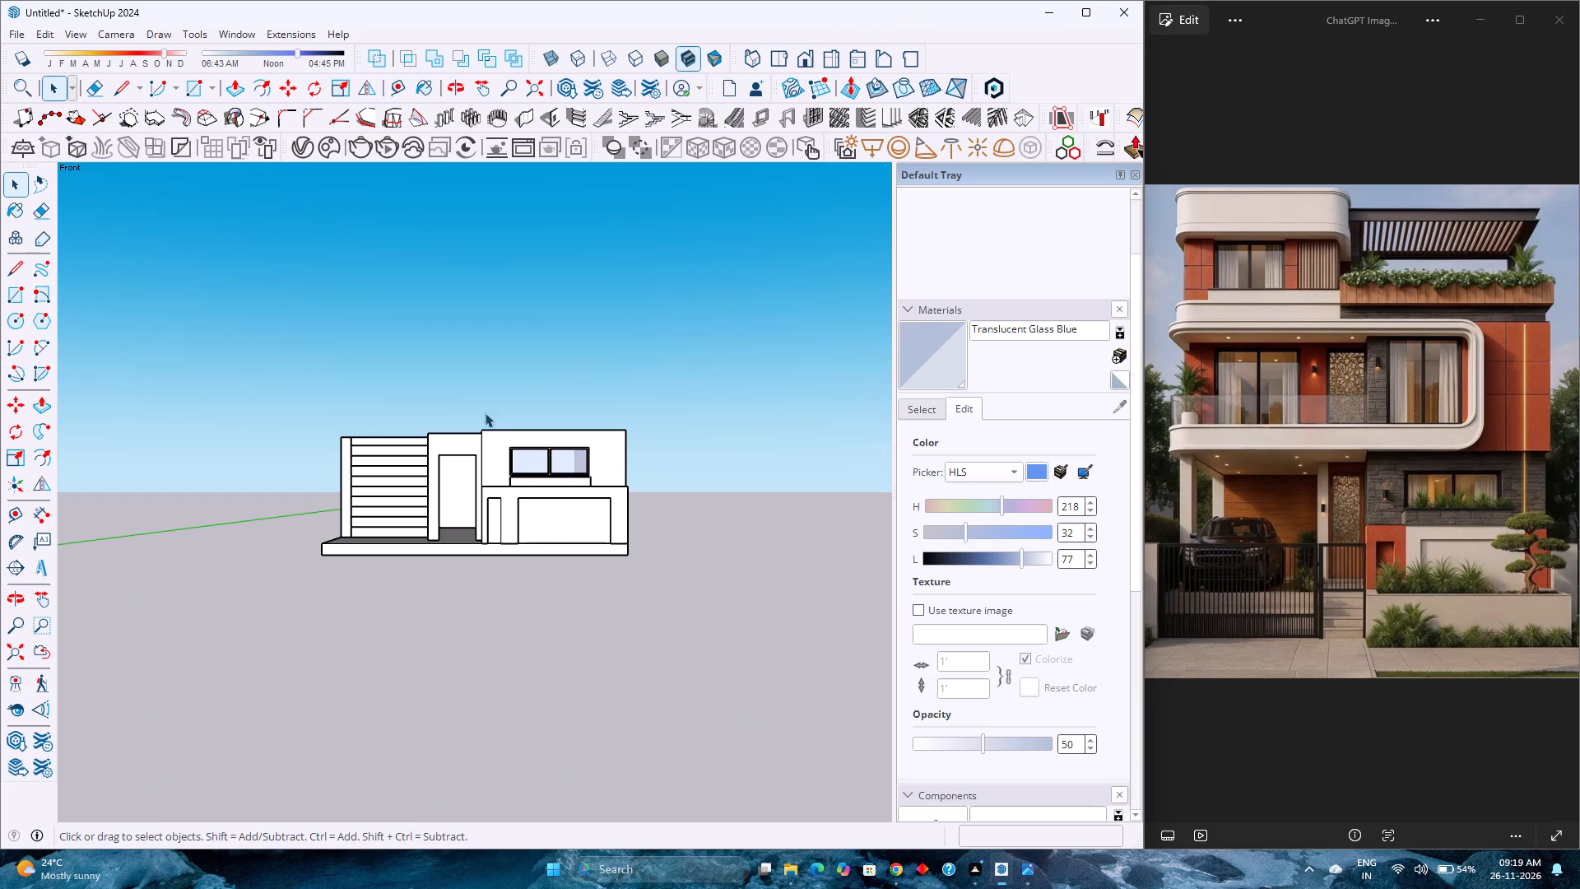
{"action": "left_click", "coordinate": [10, 648]}
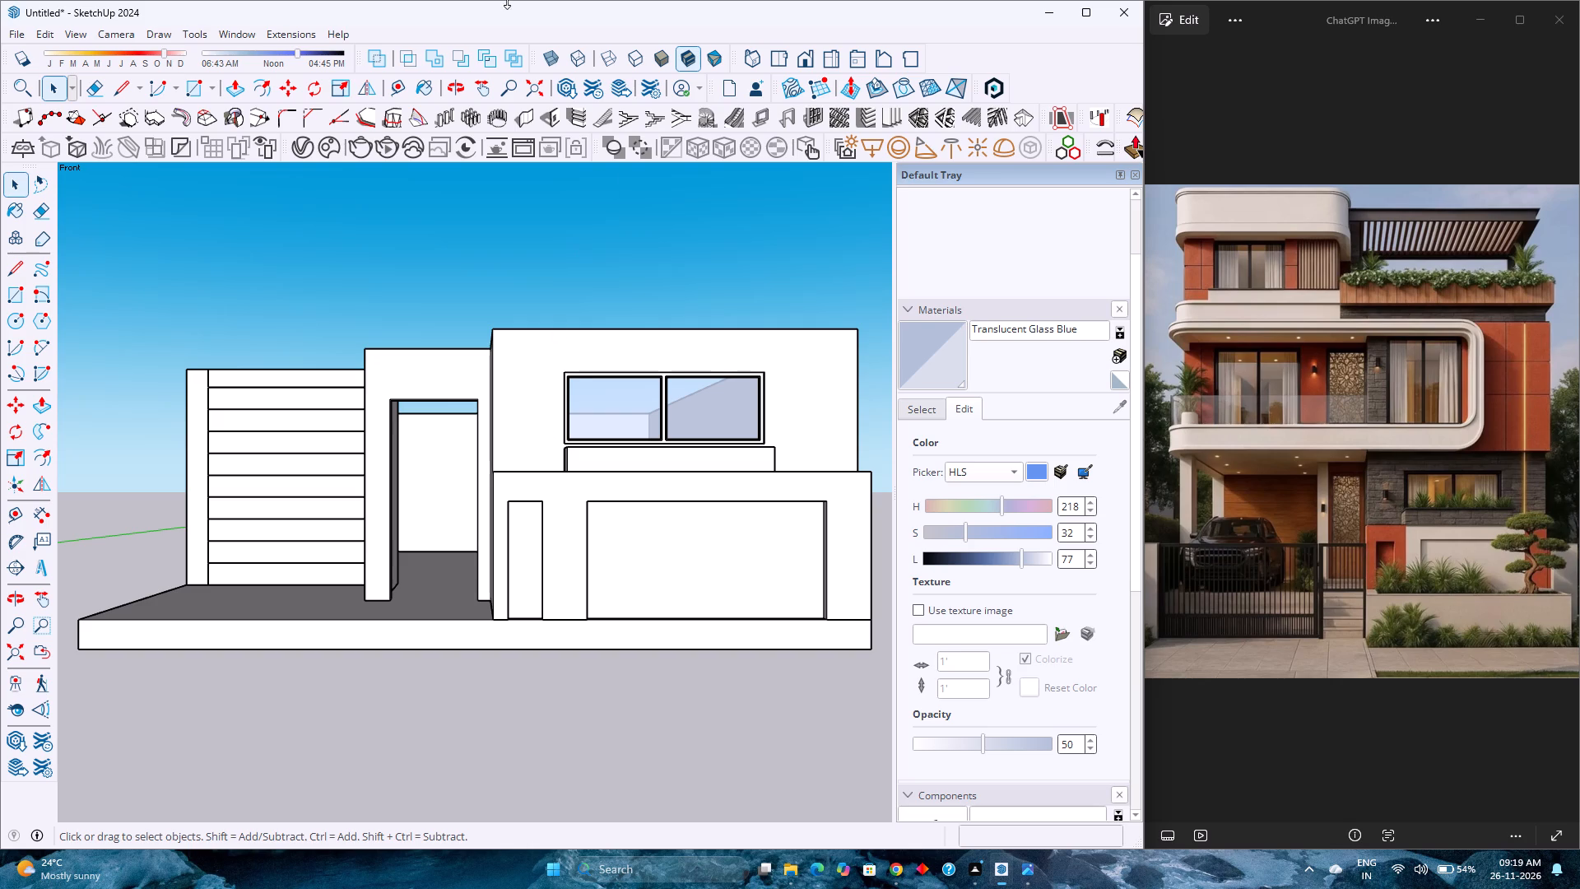
{"action": "scroll", "coordinate": [596, 474], "scroll_direction": "down", "scroll_amount": 2}
{"action": "scroll", "coordinate": [596, 474], "scroll_direction": "up", "scroll_amount": 3}
{"action": "scroll", "coordinate": [567, 506], "scroll_direction": "down", "scroll_amount": 3}
{"action": "middle_click_drag", "start_coordinate": [567, 524], "coordinate": [588, 632]}
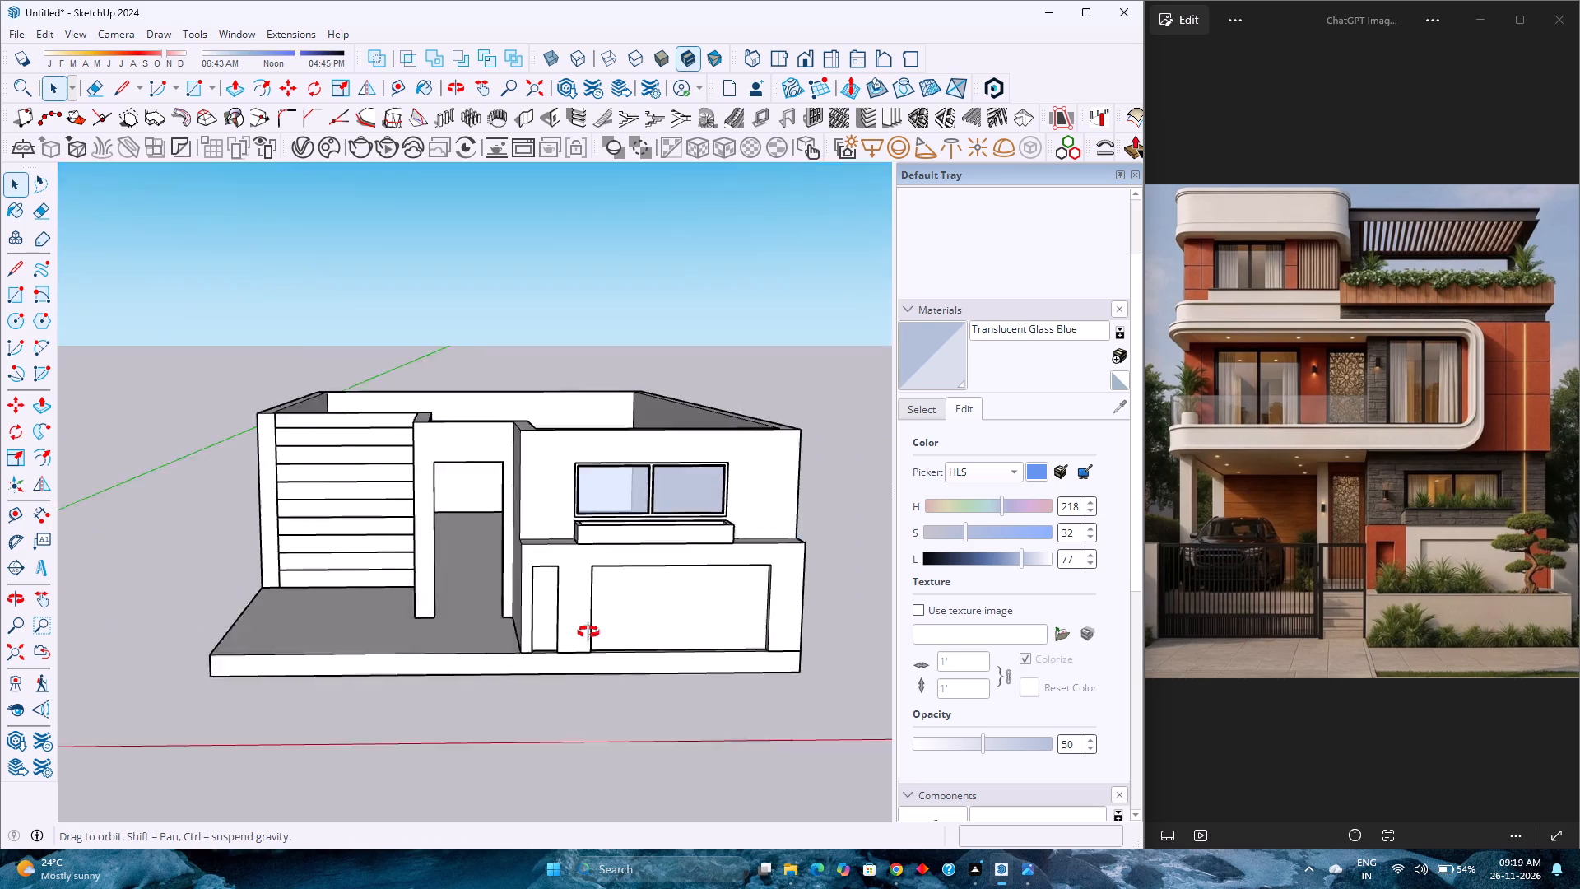
{"action": "middle_click_drag", "start_coordinate": [588, 632], "coordinate": [606, 682]}
{"action": "middle_click_drag", "start_coordinate": [605, 680], "coordinate": [602, 670]}
{"action": "middle_click_drag", "start_coordinate": [599, 663], "coordinate": [453, 525]}
{"action": "scroll", "coordinate": [453, 525], "scroll_direction": "down", "scroll_amount": 3}
{"action": "scroll", "coordinate": [453, 525], "scroll_direction": "up", "scroll_amount": 3}
{"action": "scroll", "coordinate": [452, 526], "scroll_direction": "down", "scroll_amount": 2}
{"action": "middle_click_drag", "start_coordinate": [303, 536], "coordinate": [460, 579]}
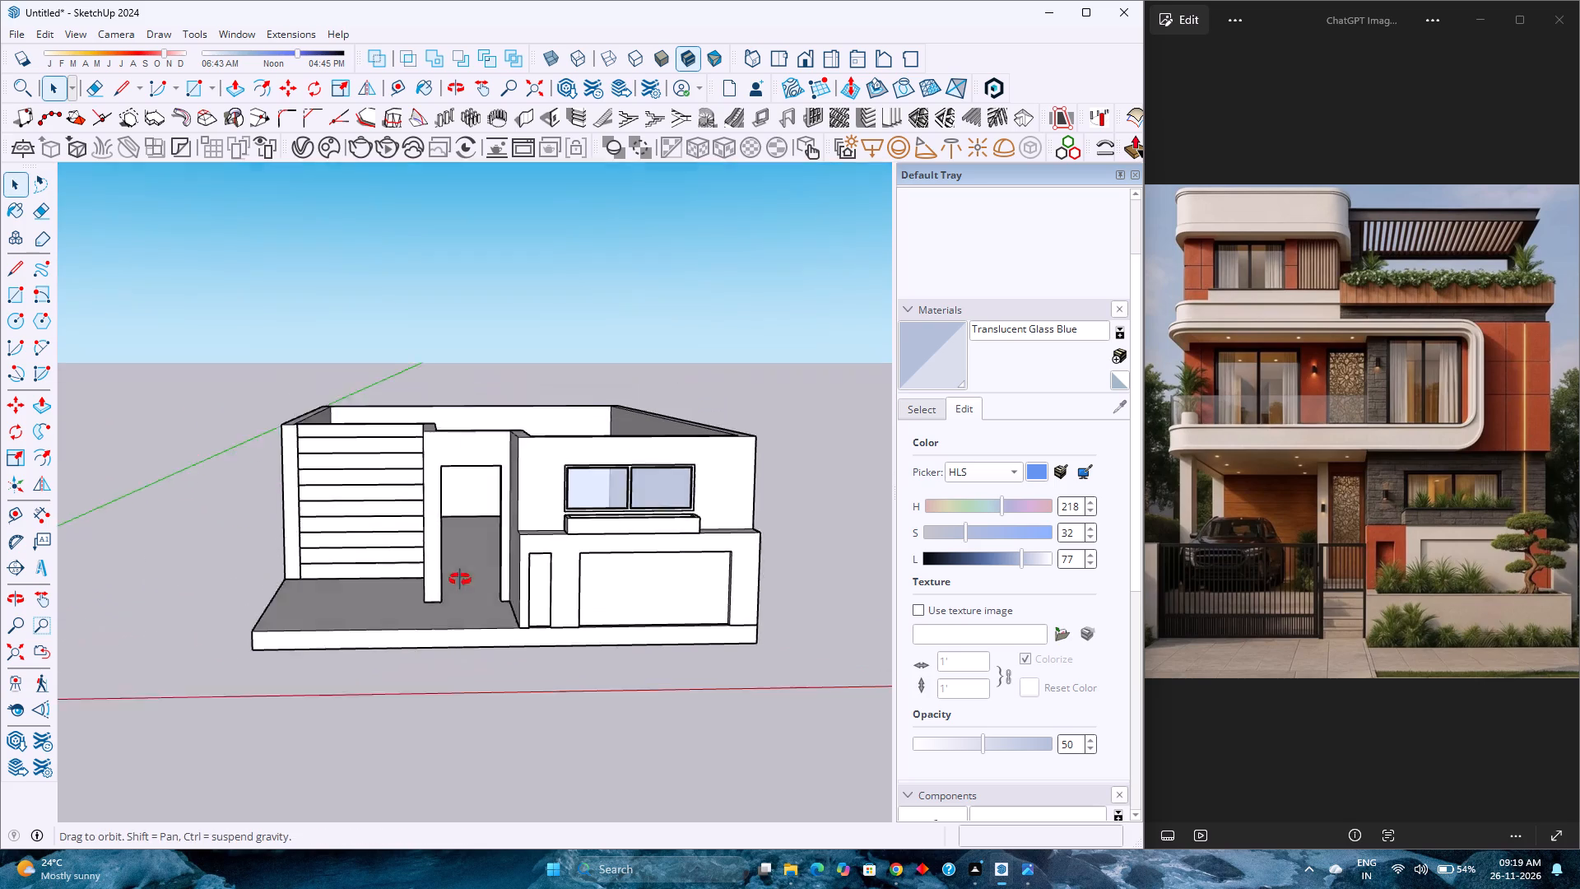
{"action": "middle_click_drag", "start_coordinate": [460, 579], "coordinate": [556, 607]}
{"action": "middle_click", "coordinate": [556, 607]}
{"action": "scroll", "coordinate": [509, 583], "scroll_direction": "up", "scroll_amount": 3}
{"action": "scroll", "coordinate": [507, 583], "scroll_direction": "down", "scroll_amount": 3}
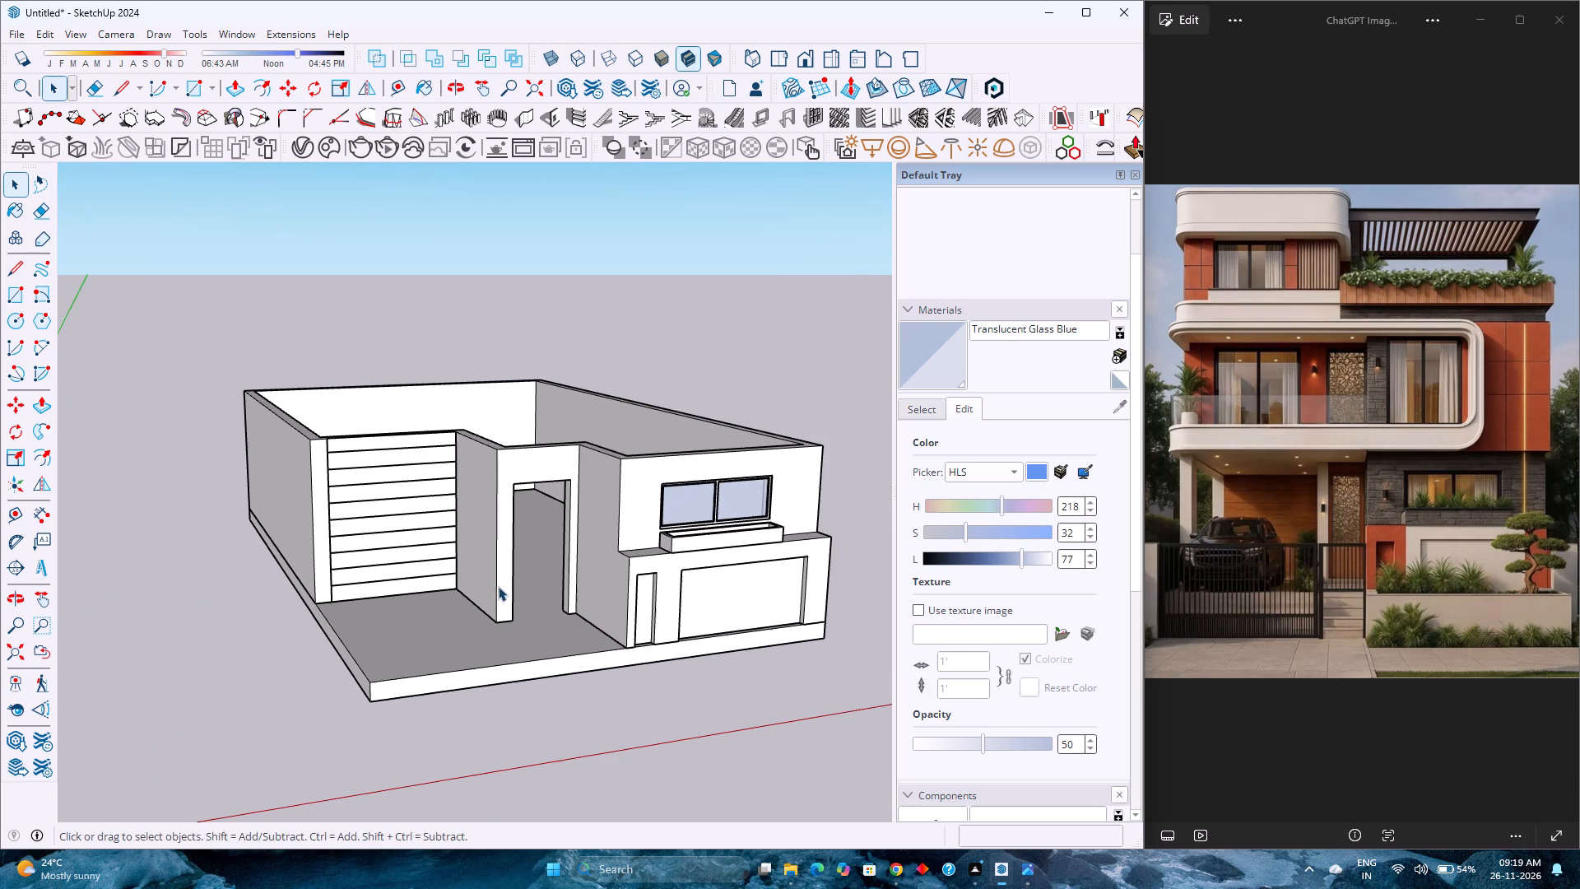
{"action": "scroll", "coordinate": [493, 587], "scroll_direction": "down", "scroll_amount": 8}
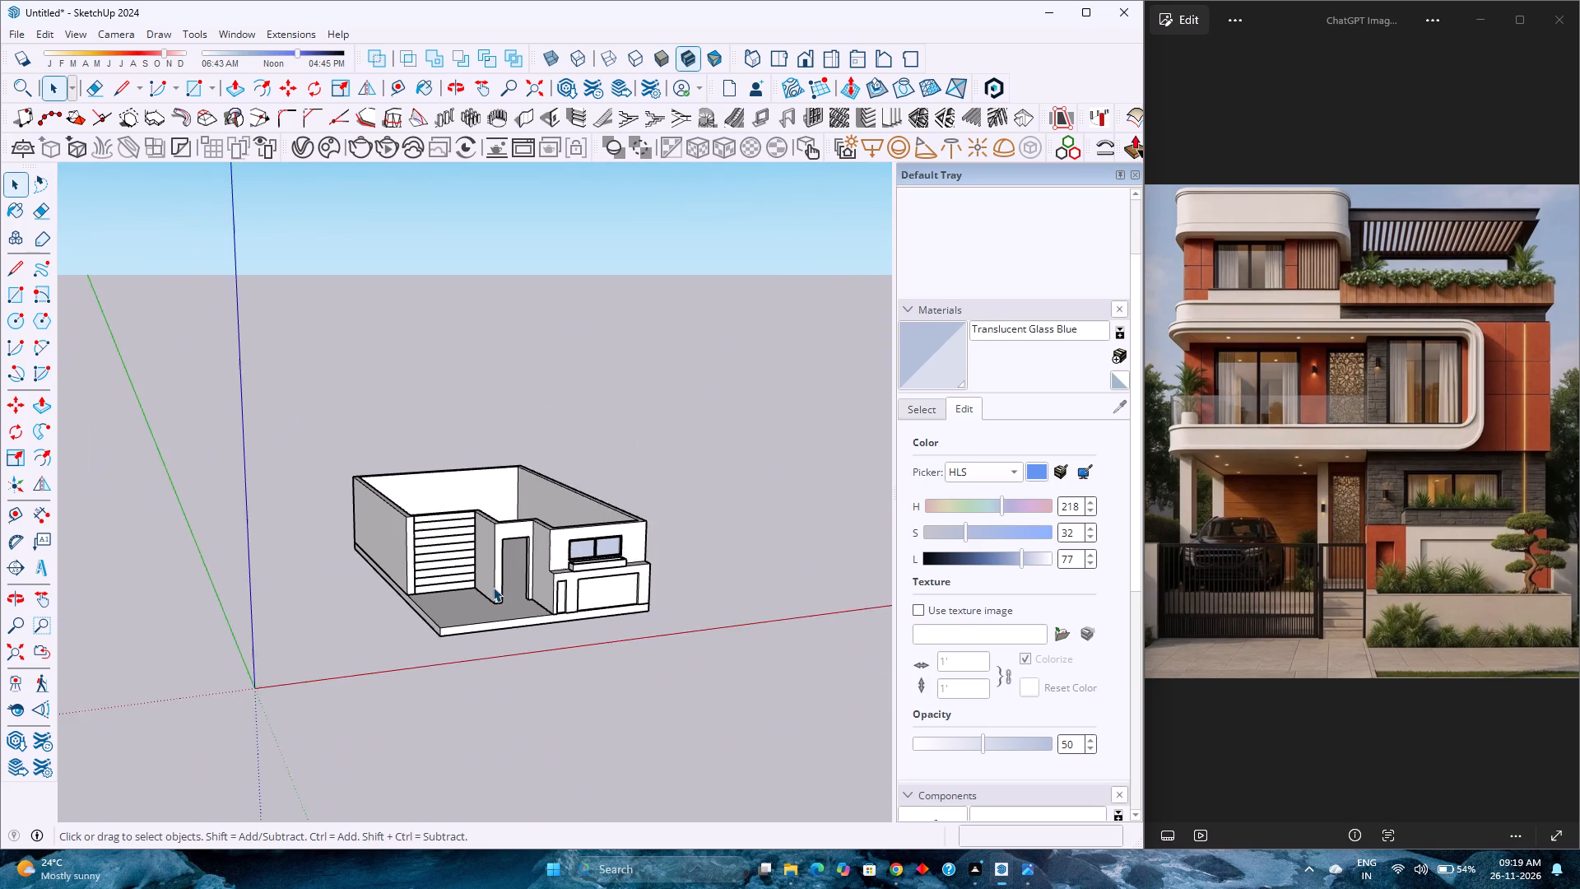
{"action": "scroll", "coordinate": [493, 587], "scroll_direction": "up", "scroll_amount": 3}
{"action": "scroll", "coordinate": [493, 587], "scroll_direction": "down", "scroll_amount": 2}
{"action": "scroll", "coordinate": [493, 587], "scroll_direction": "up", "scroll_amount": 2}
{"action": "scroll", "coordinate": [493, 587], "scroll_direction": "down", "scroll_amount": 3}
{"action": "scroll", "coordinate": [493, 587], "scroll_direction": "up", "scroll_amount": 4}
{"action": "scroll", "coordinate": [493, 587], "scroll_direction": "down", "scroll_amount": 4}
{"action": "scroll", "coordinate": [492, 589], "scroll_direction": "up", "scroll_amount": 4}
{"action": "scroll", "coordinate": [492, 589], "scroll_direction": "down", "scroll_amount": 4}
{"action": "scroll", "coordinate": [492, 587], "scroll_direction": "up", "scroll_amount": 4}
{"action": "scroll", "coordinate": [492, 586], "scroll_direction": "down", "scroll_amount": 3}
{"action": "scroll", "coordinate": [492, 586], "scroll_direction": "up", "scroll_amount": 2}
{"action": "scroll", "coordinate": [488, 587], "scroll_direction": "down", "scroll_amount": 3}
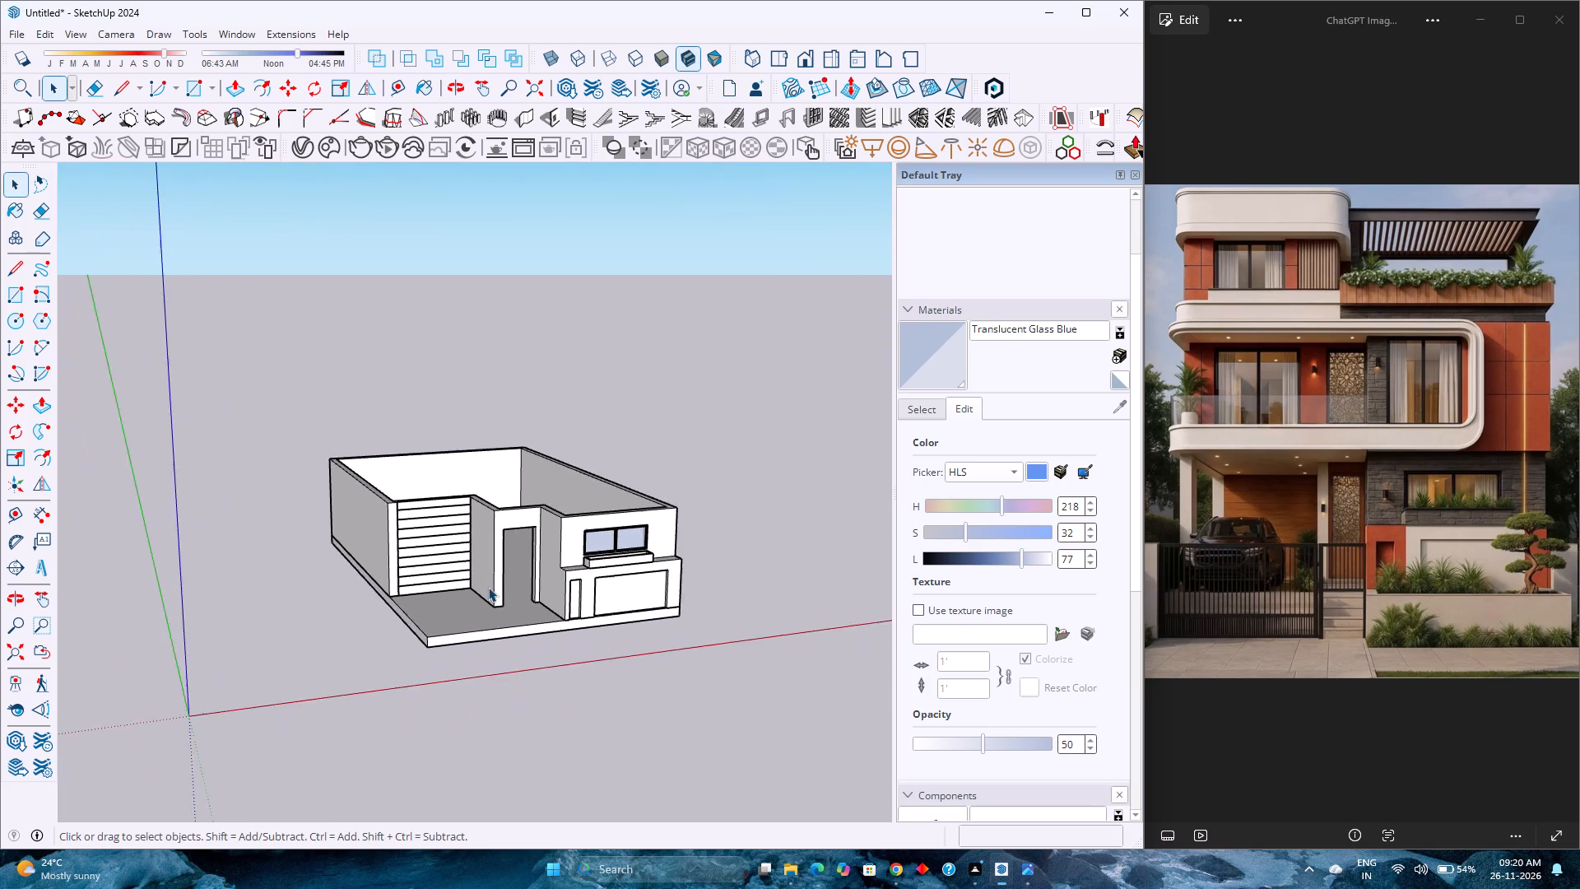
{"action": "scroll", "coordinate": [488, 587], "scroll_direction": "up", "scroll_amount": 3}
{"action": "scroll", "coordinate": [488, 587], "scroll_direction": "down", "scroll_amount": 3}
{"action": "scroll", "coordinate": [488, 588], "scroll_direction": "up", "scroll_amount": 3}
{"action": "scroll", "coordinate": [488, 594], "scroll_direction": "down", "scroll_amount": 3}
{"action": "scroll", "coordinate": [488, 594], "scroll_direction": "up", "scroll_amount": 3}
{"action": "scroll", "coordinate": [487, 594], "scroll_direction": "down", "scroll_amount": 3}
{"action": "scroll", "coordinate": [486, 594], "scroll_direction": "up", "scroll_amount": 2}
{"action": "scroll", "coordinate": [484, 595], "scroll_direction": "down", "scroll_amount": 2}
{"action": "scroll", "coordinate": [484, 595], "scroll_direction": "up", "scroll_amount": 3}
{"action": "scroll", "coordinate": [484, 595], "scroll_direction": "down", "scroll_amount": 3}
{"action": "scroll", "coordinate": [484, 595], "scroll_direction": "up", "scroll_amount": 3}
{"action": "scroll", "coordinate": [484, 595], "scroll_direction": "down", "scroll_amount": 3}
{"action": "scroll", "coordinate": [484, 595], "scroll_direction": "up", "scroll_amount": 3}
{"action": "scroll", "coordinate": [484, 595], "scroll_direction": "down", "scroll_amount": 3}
Examine the whole ground floor in the standard front view and from a raised corner angle on the glazed window side.
{"action": "left_click", "coordinate": [803, 57]}
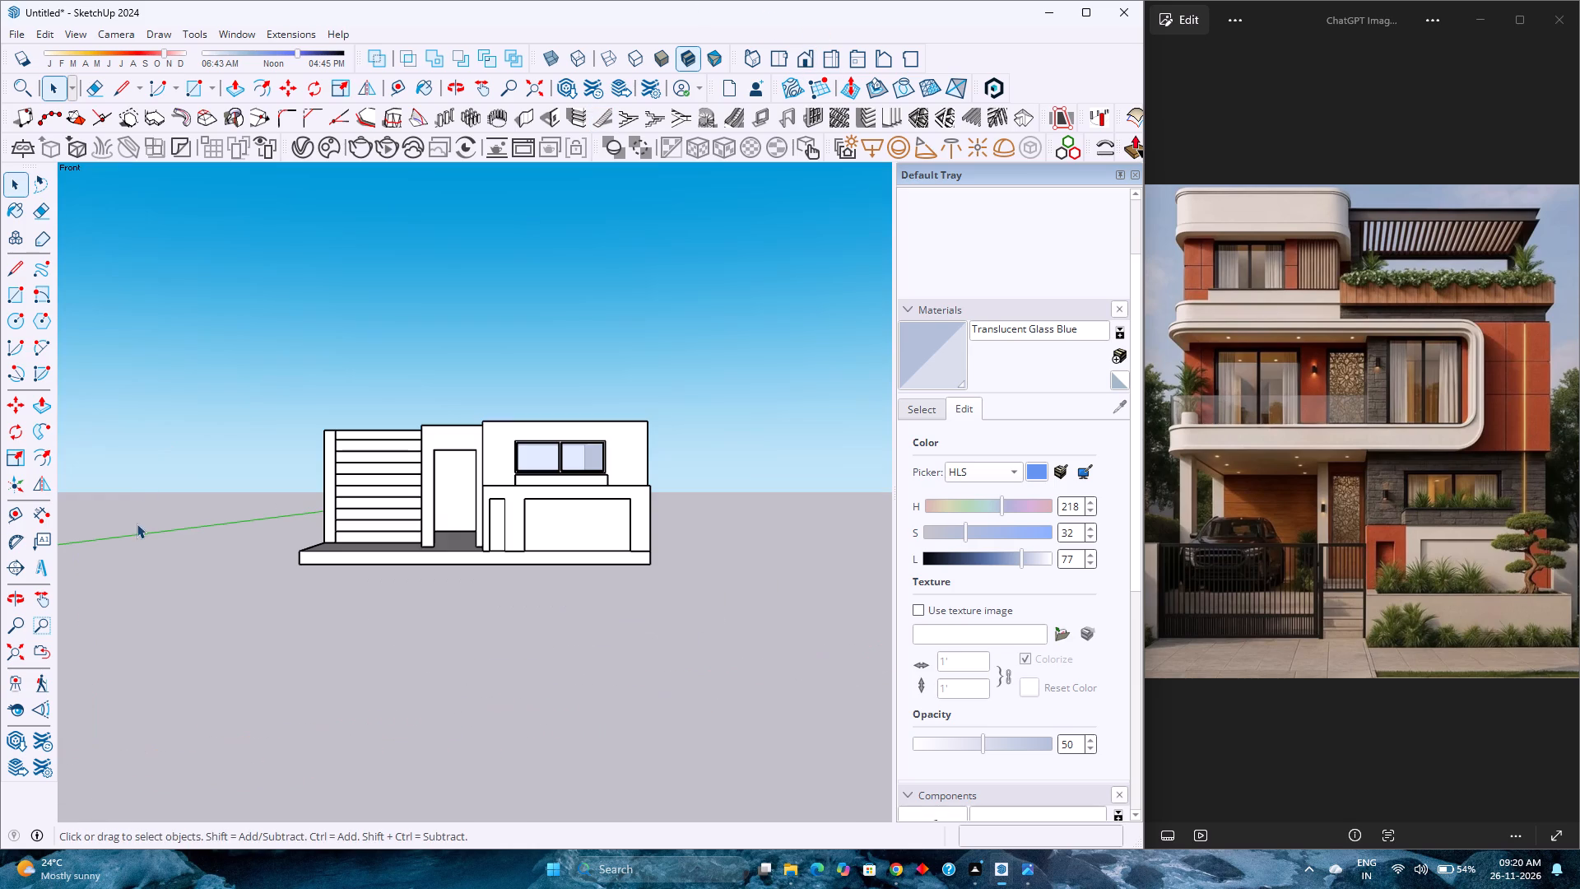
{"action": "left_click", "coordinate": [24, 653]}
{"action": "scroll", "coordinate": [616, 450], "scroll_direction": "down", "scroll_amount": 4}
{"action": "middle_click_drag", "start_coordinate": [644, 471], "coordinate": [644, 472]}
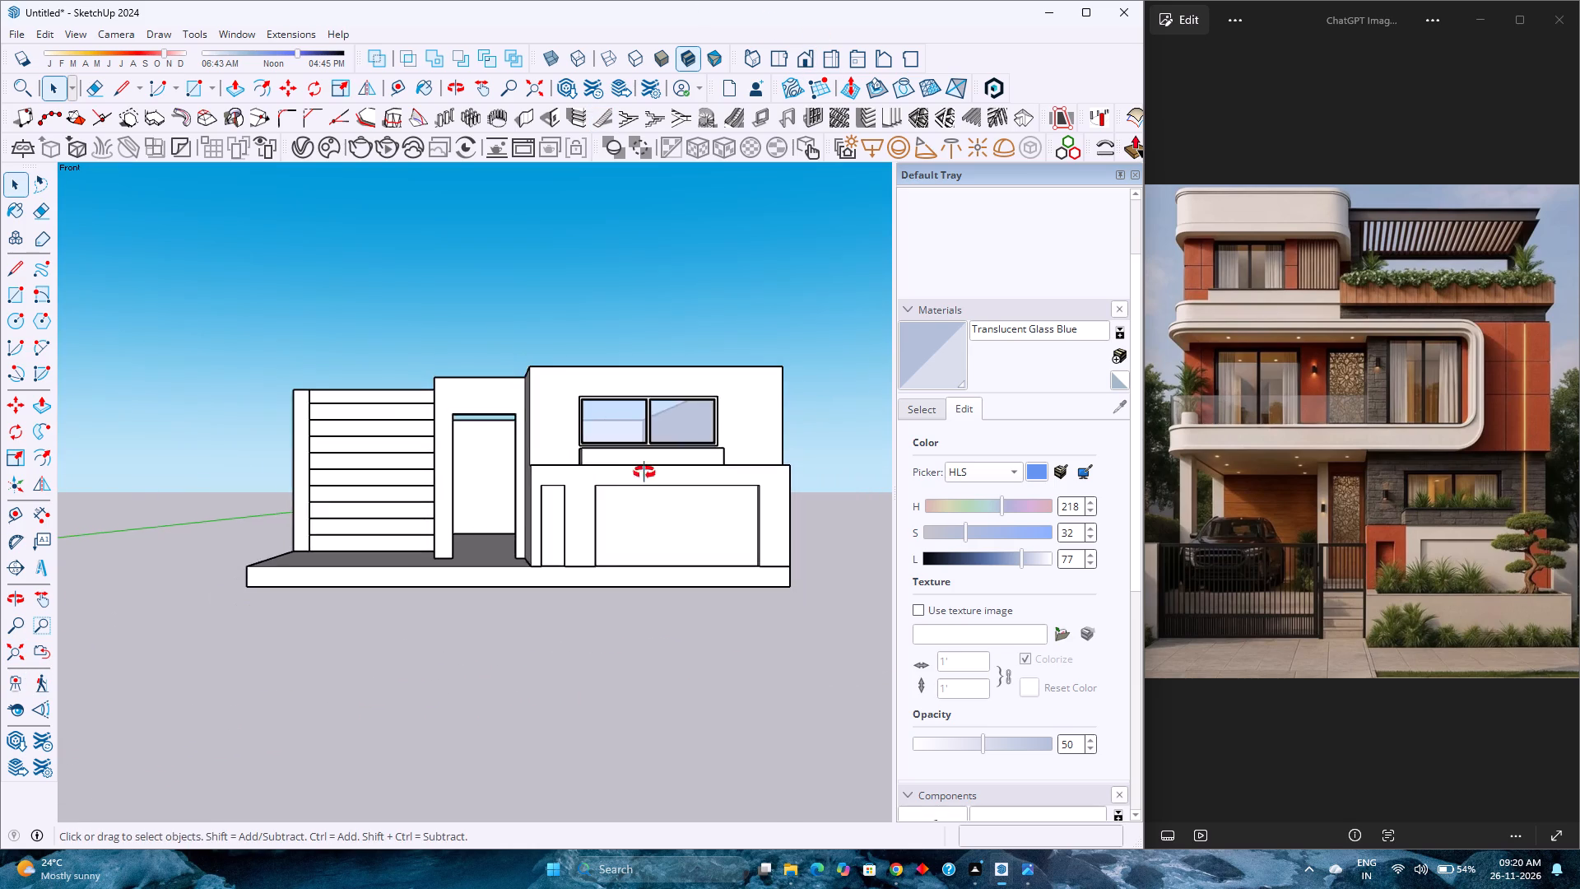
{"action": "middle_click_drag", "start_coordinate": [644, 472], "coordinate": [440, 620]}
{"action": "middle_click", "coordinate": [440, 620]}
{"action": "scroll", "coordinate": [478, 587], "scroll_direction": "up", "scroll_amount": 2}
{"action": "scroll", "coordinate": [489, 593], "scroll_direction": "down", "scroll_amount": 4}
{"action": "scroll", "coordinate": [489, 594], "scroll_direction": "up", "scroll_amount": 2}
{"action": "scroll", "coordinate": [486, 594], "scroll_direction": "down", "scroll_amount": 1}
{"action": "scroll", "coordinate": [483, 594], "scroll_direction": "up", "scroll_amount": 1}
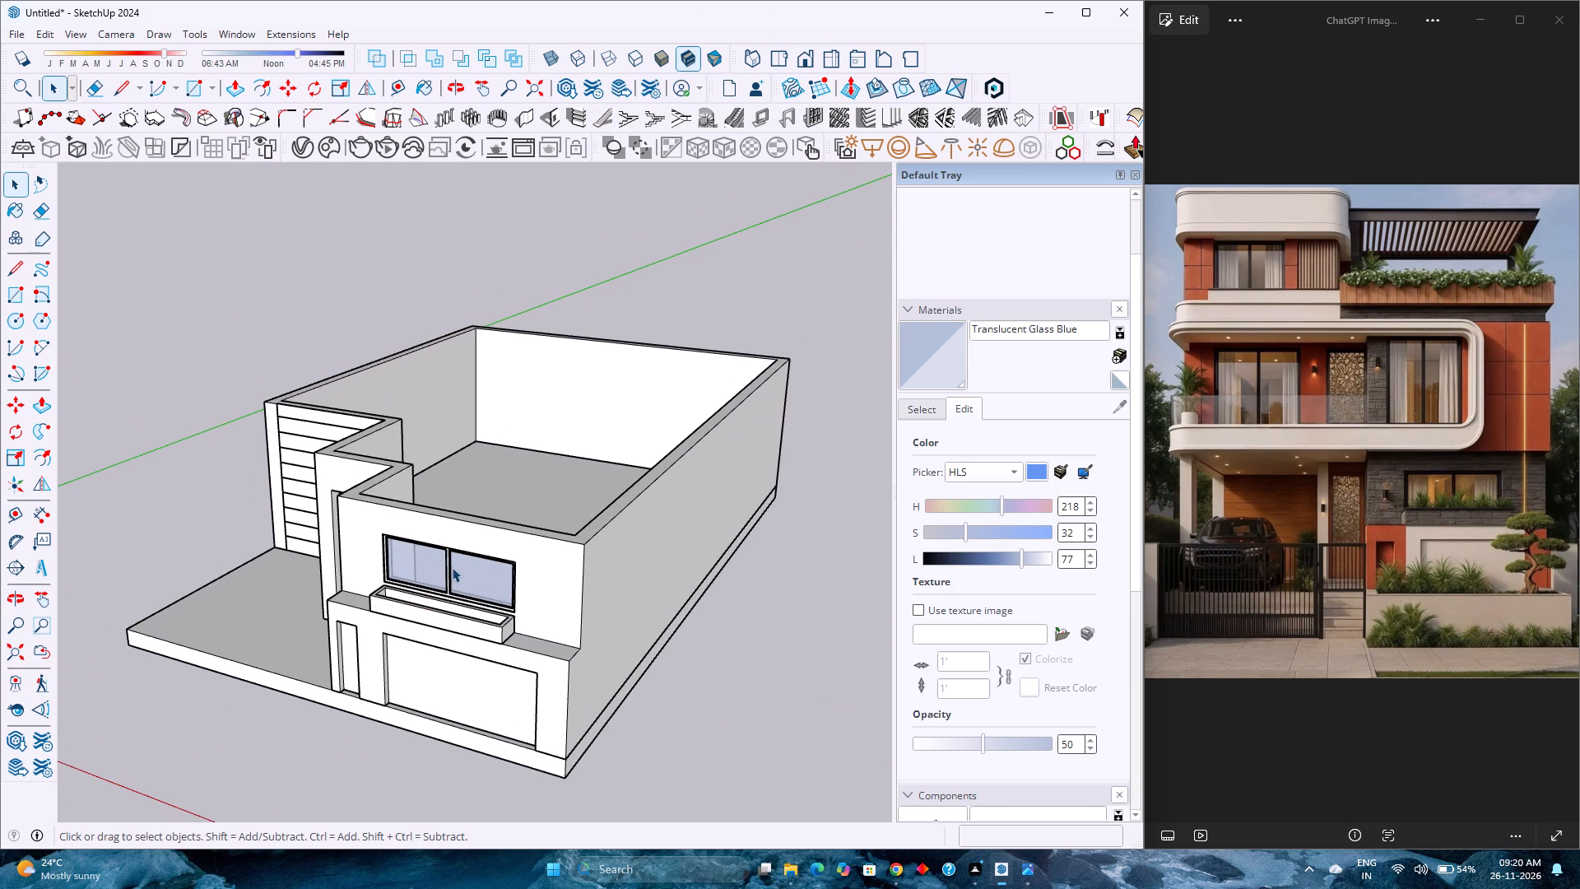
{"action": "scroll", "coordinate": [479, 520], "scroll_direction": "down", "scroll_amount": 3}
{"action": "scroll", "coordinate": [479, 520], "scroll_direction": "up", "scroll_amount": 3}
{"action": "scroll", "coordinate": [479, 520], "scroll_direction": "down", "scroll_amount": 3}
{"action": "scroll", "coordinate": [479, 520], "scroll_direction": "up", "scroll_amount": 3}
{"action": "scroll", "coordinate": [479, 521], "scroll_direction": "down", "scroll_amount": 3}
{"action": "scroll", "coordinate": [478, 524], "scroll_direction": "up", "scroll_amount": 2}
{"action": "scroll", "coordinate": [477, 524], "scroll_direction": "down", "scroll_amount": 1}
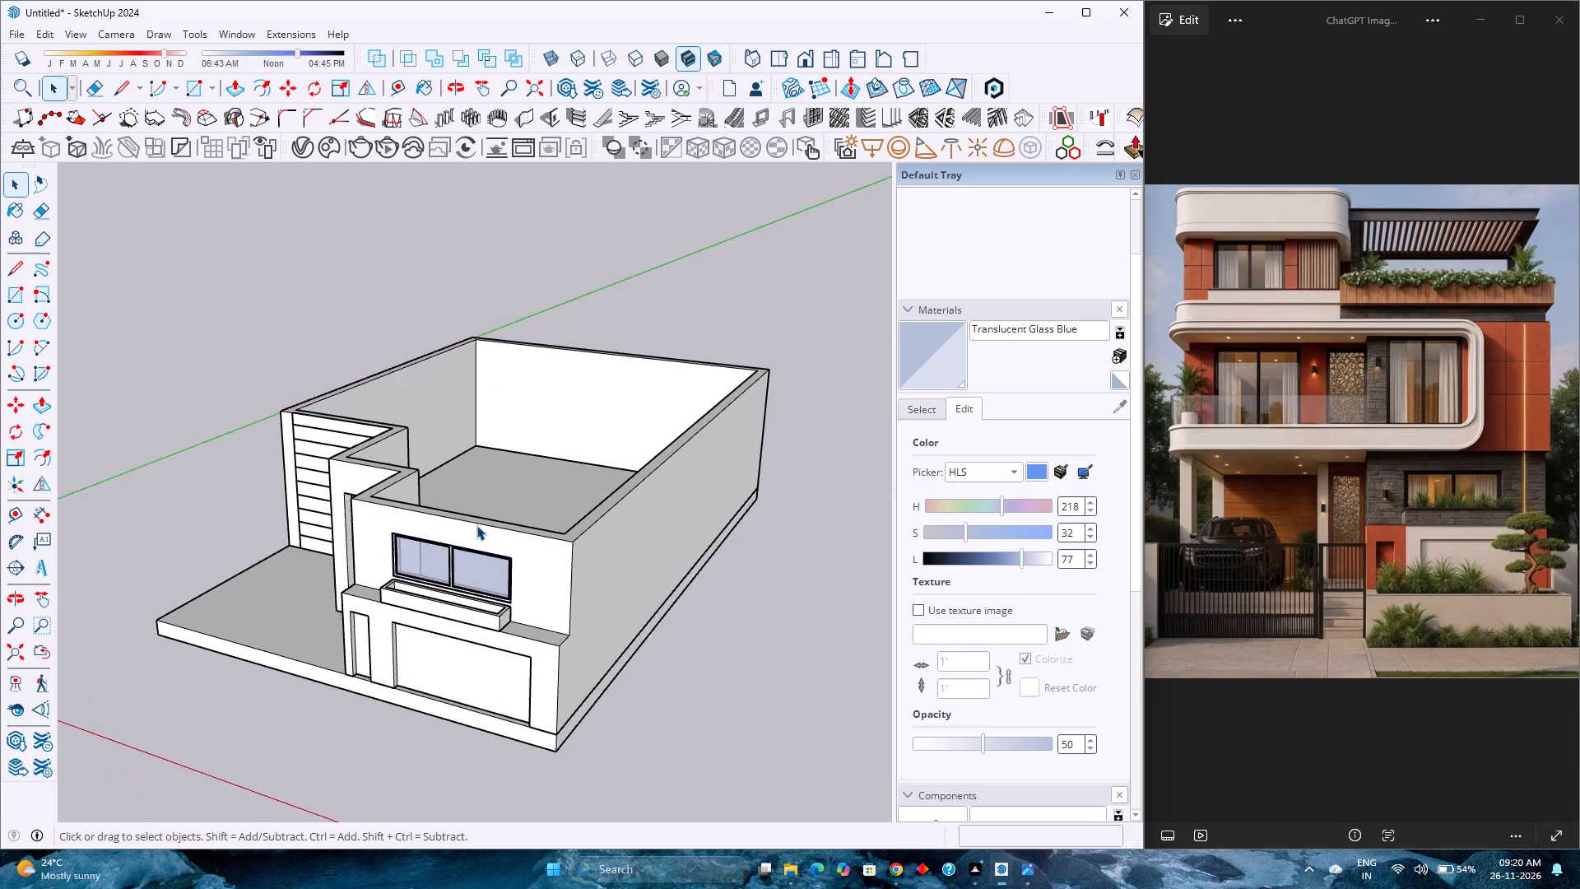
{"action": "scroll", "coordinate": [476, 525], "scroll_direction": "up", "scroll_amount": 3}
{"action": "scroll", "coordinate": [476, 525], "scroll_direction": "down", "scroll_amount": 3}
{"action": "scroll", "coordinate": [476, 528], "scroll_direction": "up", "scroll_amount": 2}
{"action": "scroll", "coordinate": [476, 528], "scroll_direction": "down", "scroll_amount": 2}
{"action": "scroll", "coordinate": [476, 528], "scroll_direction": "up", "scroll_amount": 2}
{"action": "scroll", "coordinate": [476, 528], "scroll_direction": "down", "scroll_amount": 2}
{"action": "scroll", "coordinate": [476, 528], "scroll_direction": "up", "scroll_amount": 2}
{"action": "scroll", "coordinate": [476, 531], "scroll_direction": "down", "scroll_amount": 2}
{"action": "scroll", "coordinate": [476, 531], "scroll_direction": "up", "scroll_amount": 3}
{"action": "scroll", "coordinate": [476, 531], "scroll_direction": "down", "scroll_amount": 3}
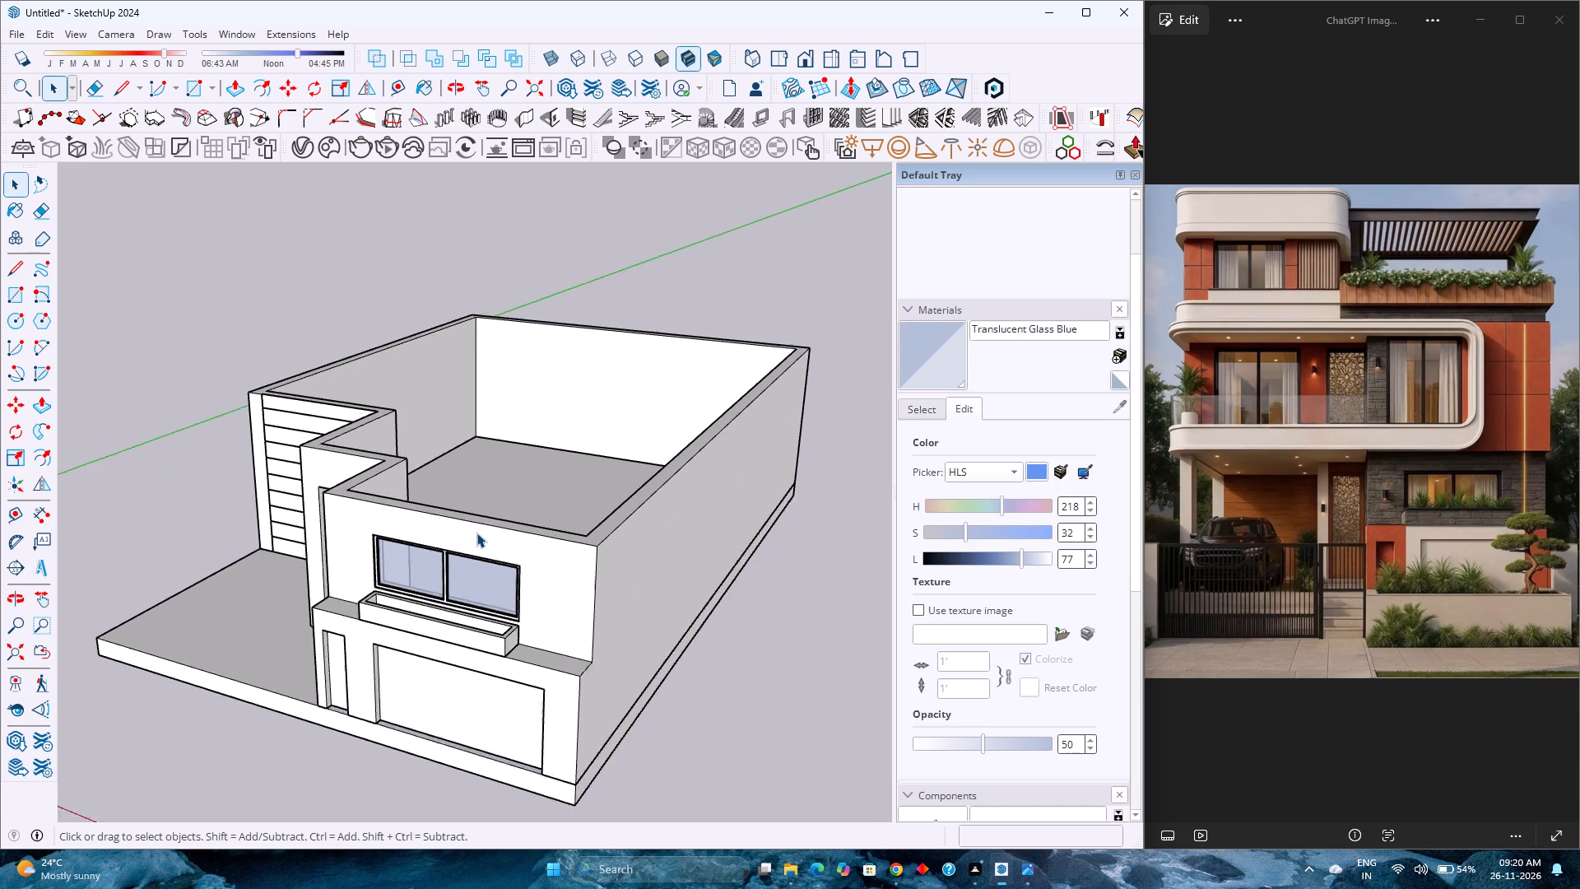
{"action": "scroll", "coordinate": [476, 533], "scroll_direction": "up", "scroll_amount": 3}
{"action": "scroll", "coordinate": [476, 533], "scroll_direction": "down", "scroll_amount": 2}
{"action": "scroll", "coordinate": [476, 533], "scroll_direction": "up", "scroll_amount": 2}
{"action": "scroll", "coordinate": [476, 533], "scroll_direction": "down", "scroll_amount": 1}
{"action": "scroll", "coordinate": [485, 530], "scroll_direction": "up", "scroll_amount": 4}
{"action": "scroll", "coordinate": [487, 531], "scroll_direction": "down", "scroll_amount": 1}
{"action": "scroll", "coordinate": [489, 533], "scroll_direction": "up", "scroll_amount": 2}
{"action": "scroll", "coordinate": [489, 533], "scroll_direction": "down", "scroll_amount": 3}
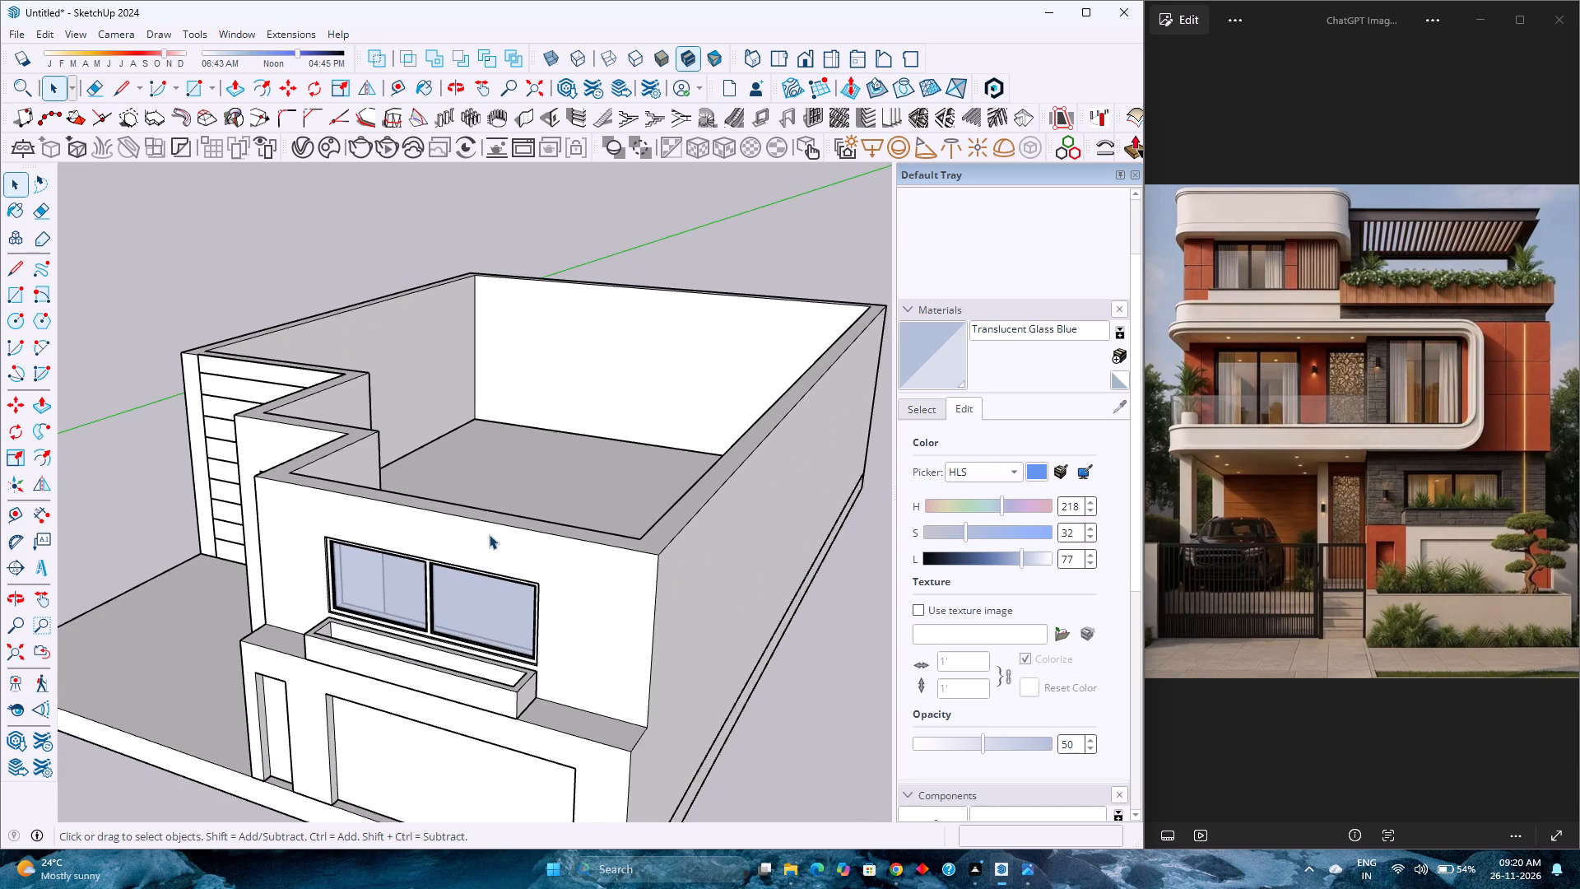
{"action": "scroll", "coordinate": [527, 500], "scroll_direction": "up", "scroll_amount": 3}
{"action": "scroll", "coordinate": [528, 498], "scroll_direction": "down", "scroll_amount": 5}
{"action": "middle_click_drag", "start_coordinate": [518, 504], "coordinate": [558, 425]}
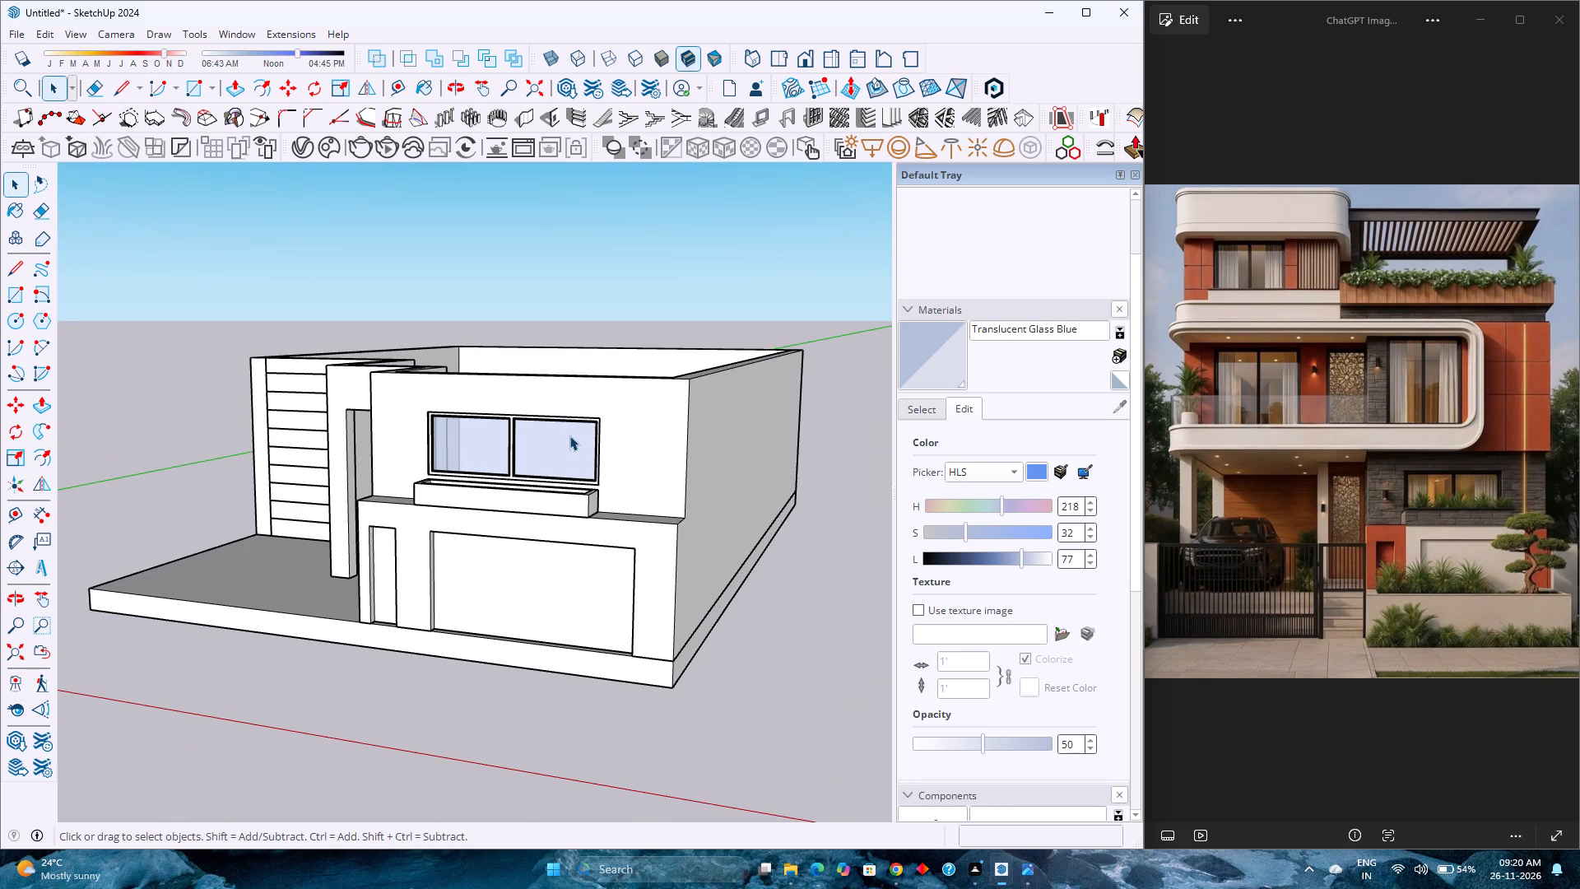
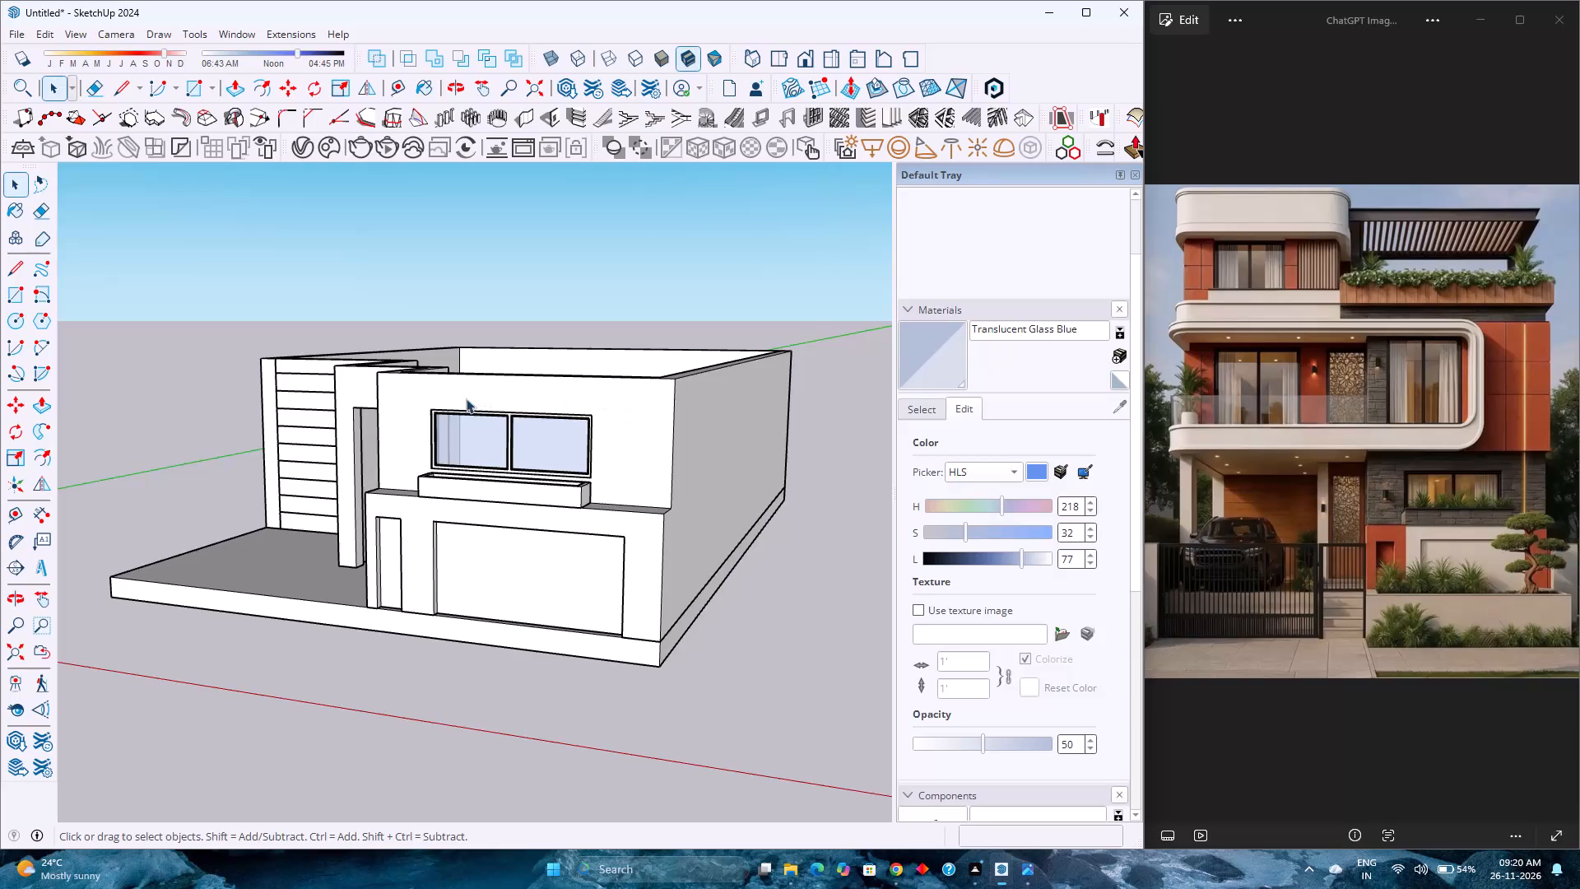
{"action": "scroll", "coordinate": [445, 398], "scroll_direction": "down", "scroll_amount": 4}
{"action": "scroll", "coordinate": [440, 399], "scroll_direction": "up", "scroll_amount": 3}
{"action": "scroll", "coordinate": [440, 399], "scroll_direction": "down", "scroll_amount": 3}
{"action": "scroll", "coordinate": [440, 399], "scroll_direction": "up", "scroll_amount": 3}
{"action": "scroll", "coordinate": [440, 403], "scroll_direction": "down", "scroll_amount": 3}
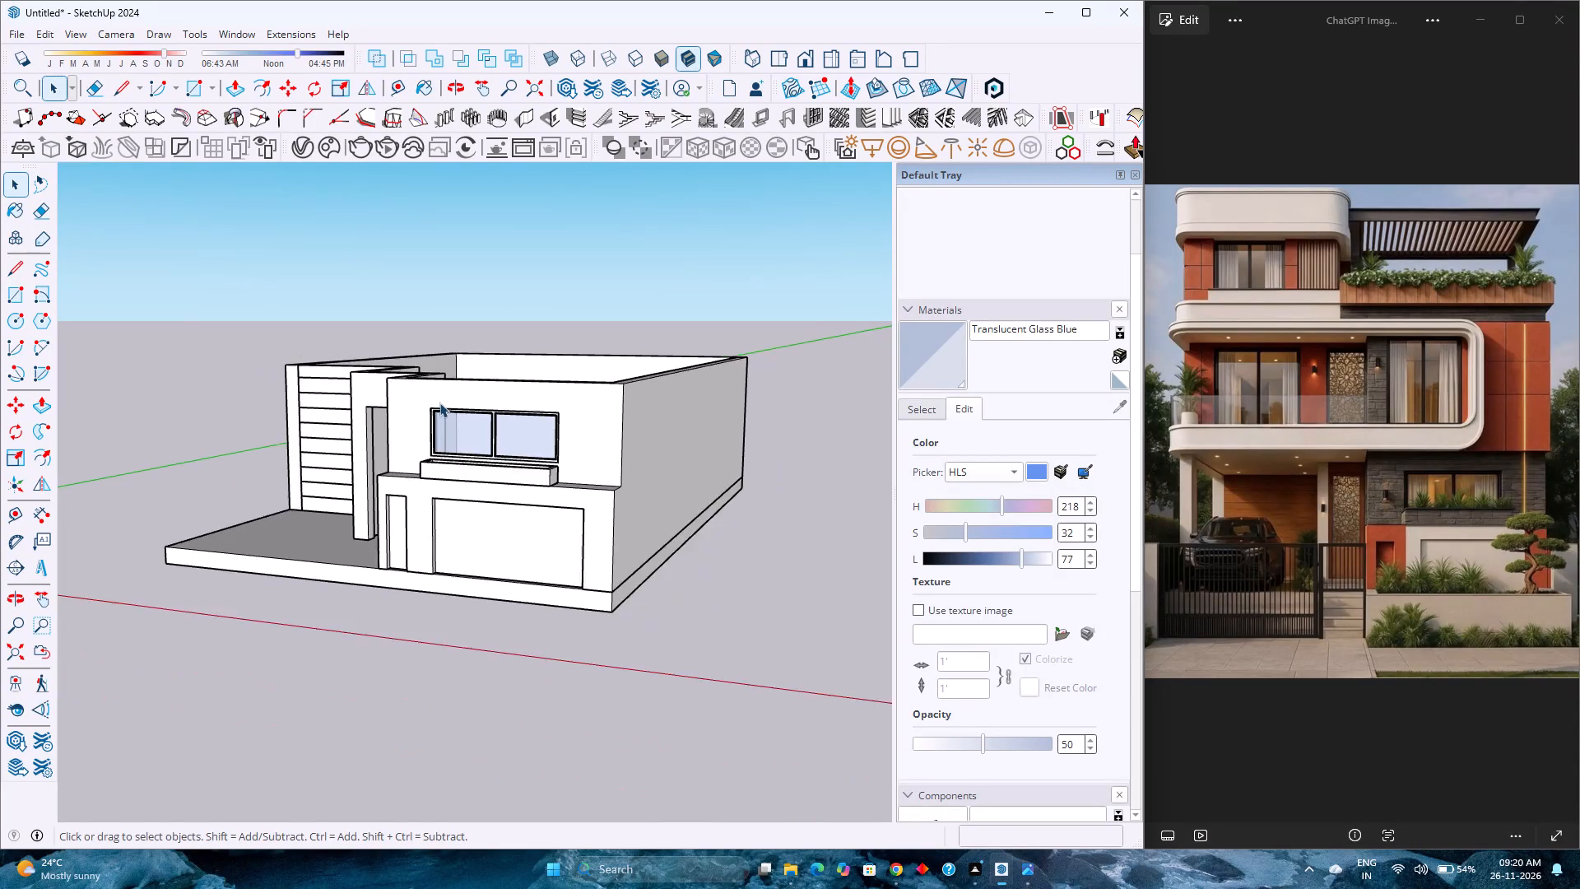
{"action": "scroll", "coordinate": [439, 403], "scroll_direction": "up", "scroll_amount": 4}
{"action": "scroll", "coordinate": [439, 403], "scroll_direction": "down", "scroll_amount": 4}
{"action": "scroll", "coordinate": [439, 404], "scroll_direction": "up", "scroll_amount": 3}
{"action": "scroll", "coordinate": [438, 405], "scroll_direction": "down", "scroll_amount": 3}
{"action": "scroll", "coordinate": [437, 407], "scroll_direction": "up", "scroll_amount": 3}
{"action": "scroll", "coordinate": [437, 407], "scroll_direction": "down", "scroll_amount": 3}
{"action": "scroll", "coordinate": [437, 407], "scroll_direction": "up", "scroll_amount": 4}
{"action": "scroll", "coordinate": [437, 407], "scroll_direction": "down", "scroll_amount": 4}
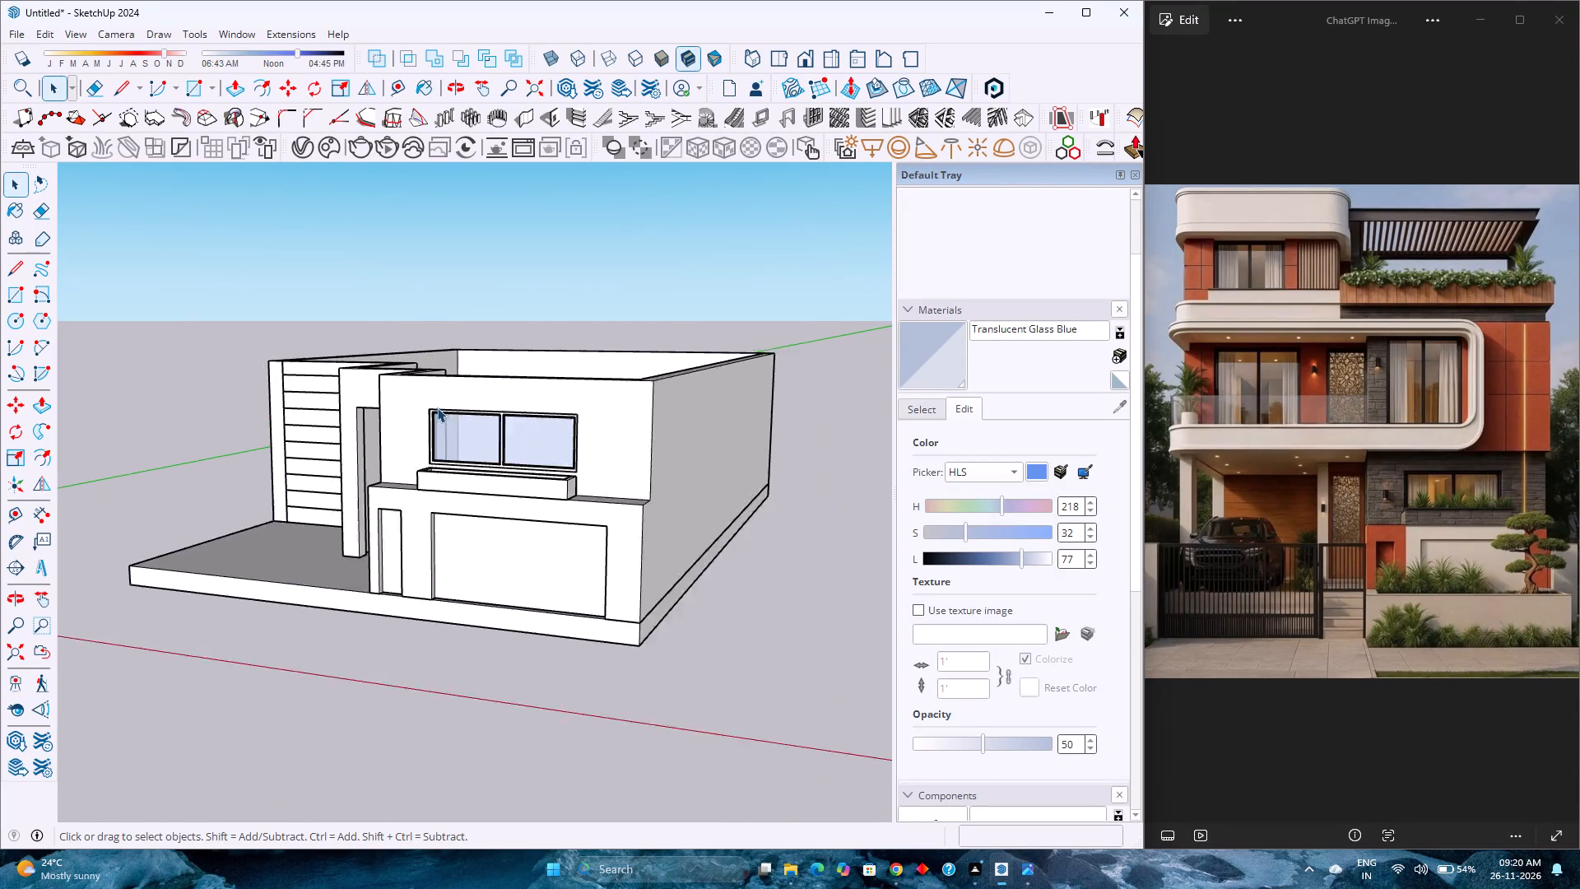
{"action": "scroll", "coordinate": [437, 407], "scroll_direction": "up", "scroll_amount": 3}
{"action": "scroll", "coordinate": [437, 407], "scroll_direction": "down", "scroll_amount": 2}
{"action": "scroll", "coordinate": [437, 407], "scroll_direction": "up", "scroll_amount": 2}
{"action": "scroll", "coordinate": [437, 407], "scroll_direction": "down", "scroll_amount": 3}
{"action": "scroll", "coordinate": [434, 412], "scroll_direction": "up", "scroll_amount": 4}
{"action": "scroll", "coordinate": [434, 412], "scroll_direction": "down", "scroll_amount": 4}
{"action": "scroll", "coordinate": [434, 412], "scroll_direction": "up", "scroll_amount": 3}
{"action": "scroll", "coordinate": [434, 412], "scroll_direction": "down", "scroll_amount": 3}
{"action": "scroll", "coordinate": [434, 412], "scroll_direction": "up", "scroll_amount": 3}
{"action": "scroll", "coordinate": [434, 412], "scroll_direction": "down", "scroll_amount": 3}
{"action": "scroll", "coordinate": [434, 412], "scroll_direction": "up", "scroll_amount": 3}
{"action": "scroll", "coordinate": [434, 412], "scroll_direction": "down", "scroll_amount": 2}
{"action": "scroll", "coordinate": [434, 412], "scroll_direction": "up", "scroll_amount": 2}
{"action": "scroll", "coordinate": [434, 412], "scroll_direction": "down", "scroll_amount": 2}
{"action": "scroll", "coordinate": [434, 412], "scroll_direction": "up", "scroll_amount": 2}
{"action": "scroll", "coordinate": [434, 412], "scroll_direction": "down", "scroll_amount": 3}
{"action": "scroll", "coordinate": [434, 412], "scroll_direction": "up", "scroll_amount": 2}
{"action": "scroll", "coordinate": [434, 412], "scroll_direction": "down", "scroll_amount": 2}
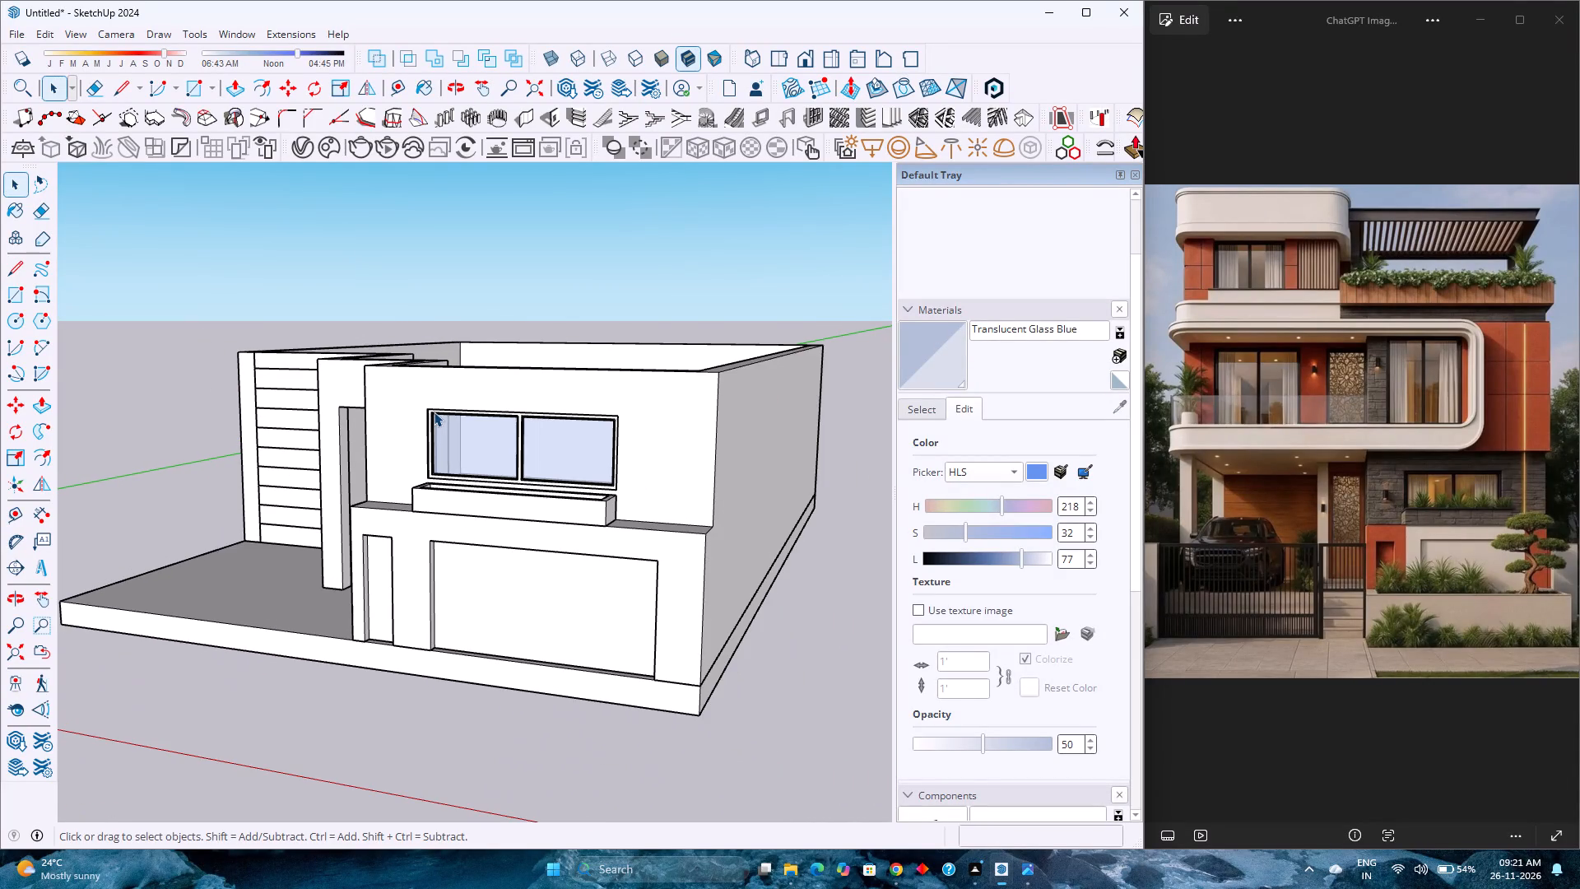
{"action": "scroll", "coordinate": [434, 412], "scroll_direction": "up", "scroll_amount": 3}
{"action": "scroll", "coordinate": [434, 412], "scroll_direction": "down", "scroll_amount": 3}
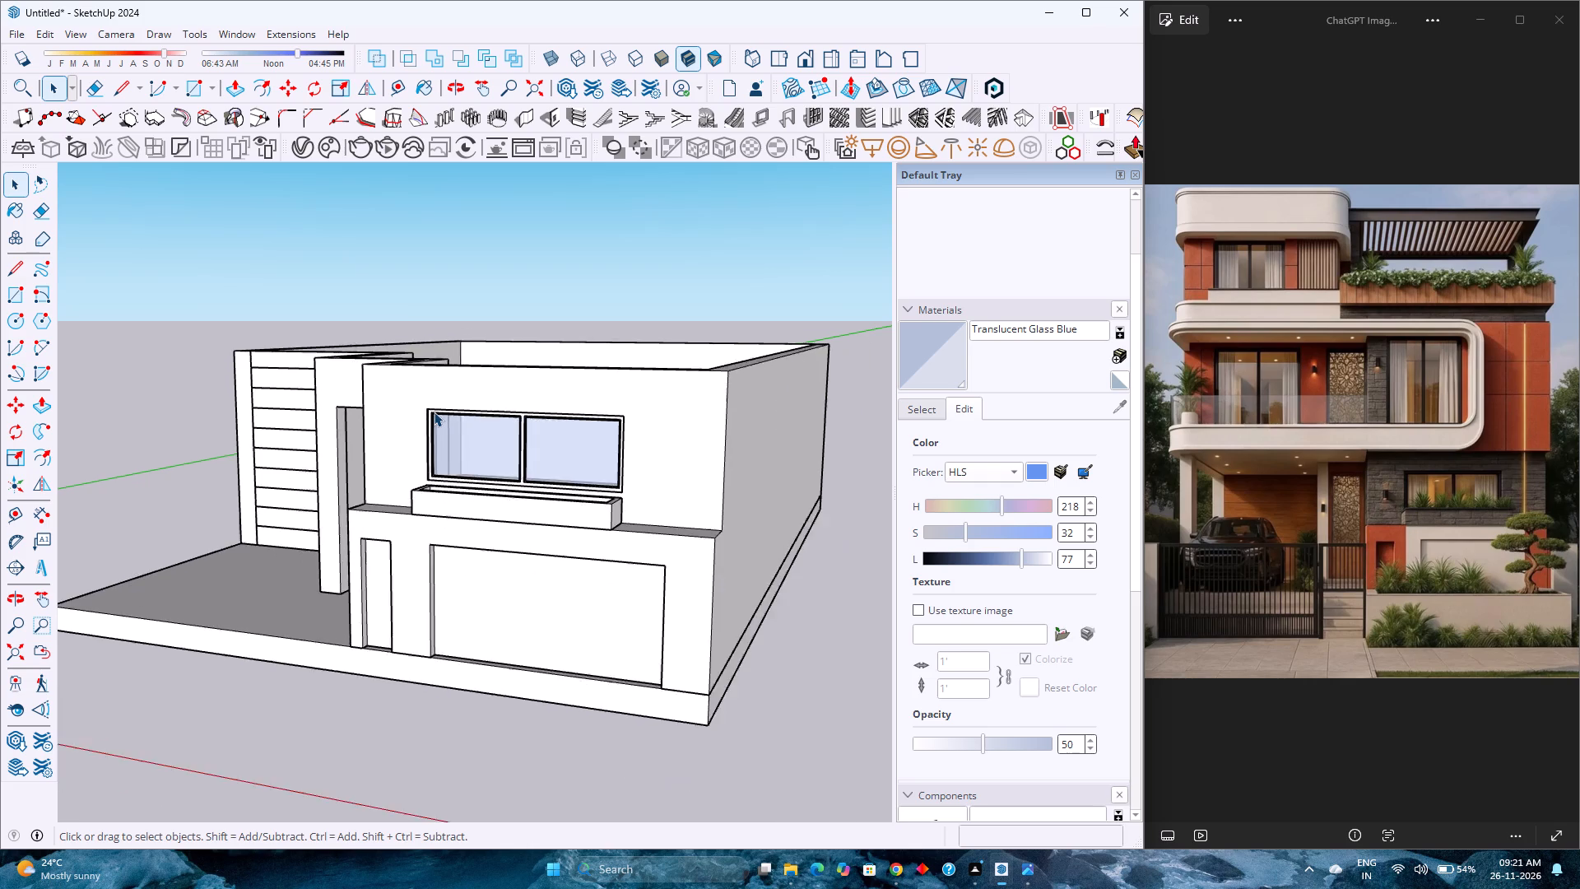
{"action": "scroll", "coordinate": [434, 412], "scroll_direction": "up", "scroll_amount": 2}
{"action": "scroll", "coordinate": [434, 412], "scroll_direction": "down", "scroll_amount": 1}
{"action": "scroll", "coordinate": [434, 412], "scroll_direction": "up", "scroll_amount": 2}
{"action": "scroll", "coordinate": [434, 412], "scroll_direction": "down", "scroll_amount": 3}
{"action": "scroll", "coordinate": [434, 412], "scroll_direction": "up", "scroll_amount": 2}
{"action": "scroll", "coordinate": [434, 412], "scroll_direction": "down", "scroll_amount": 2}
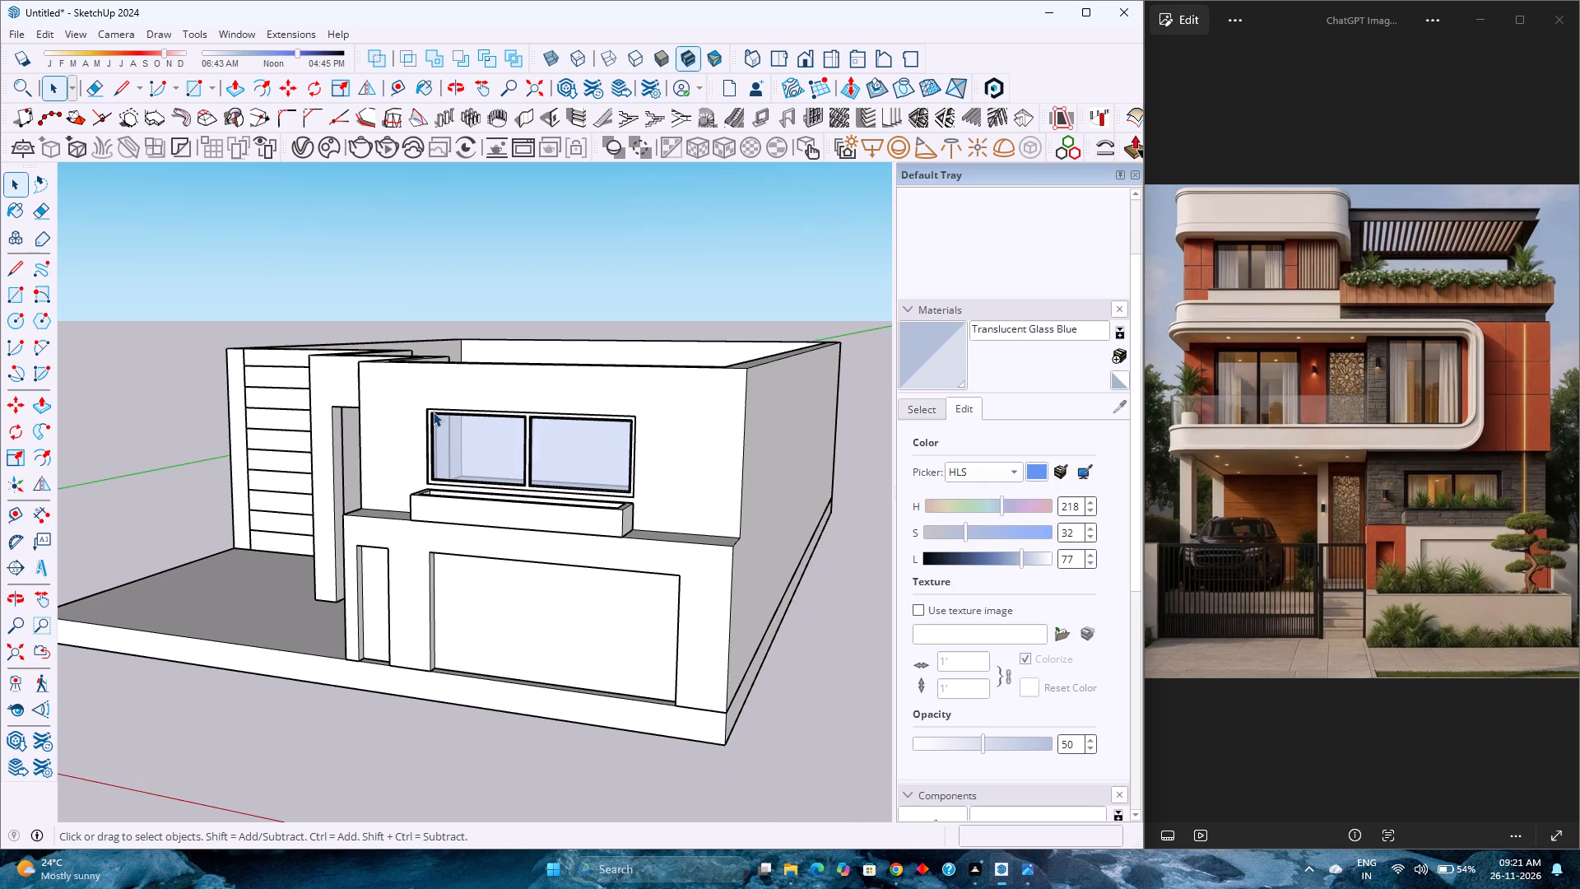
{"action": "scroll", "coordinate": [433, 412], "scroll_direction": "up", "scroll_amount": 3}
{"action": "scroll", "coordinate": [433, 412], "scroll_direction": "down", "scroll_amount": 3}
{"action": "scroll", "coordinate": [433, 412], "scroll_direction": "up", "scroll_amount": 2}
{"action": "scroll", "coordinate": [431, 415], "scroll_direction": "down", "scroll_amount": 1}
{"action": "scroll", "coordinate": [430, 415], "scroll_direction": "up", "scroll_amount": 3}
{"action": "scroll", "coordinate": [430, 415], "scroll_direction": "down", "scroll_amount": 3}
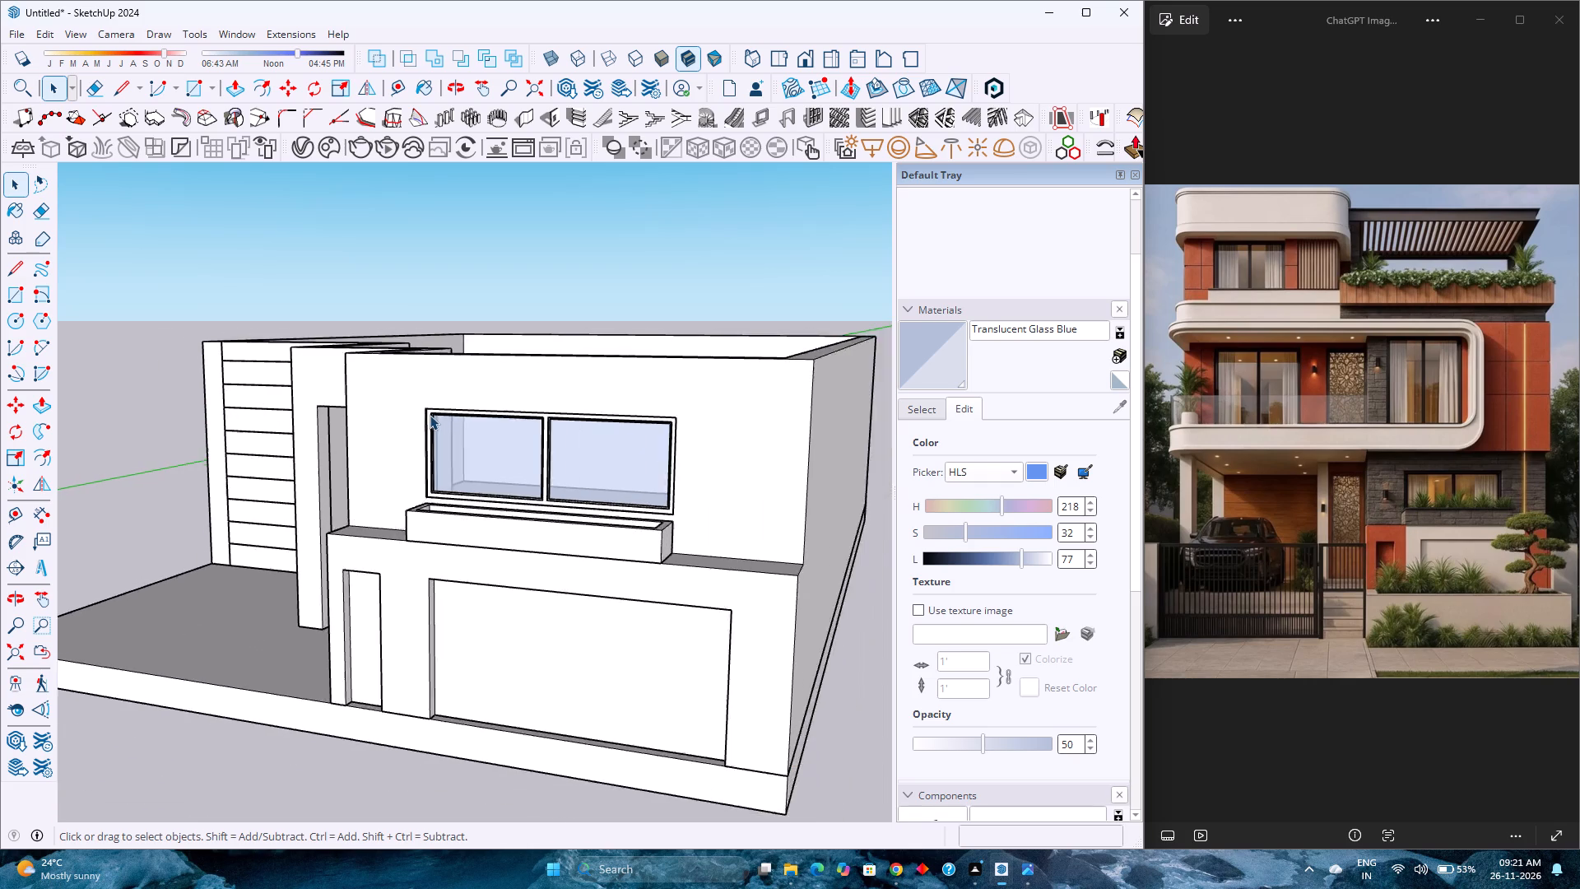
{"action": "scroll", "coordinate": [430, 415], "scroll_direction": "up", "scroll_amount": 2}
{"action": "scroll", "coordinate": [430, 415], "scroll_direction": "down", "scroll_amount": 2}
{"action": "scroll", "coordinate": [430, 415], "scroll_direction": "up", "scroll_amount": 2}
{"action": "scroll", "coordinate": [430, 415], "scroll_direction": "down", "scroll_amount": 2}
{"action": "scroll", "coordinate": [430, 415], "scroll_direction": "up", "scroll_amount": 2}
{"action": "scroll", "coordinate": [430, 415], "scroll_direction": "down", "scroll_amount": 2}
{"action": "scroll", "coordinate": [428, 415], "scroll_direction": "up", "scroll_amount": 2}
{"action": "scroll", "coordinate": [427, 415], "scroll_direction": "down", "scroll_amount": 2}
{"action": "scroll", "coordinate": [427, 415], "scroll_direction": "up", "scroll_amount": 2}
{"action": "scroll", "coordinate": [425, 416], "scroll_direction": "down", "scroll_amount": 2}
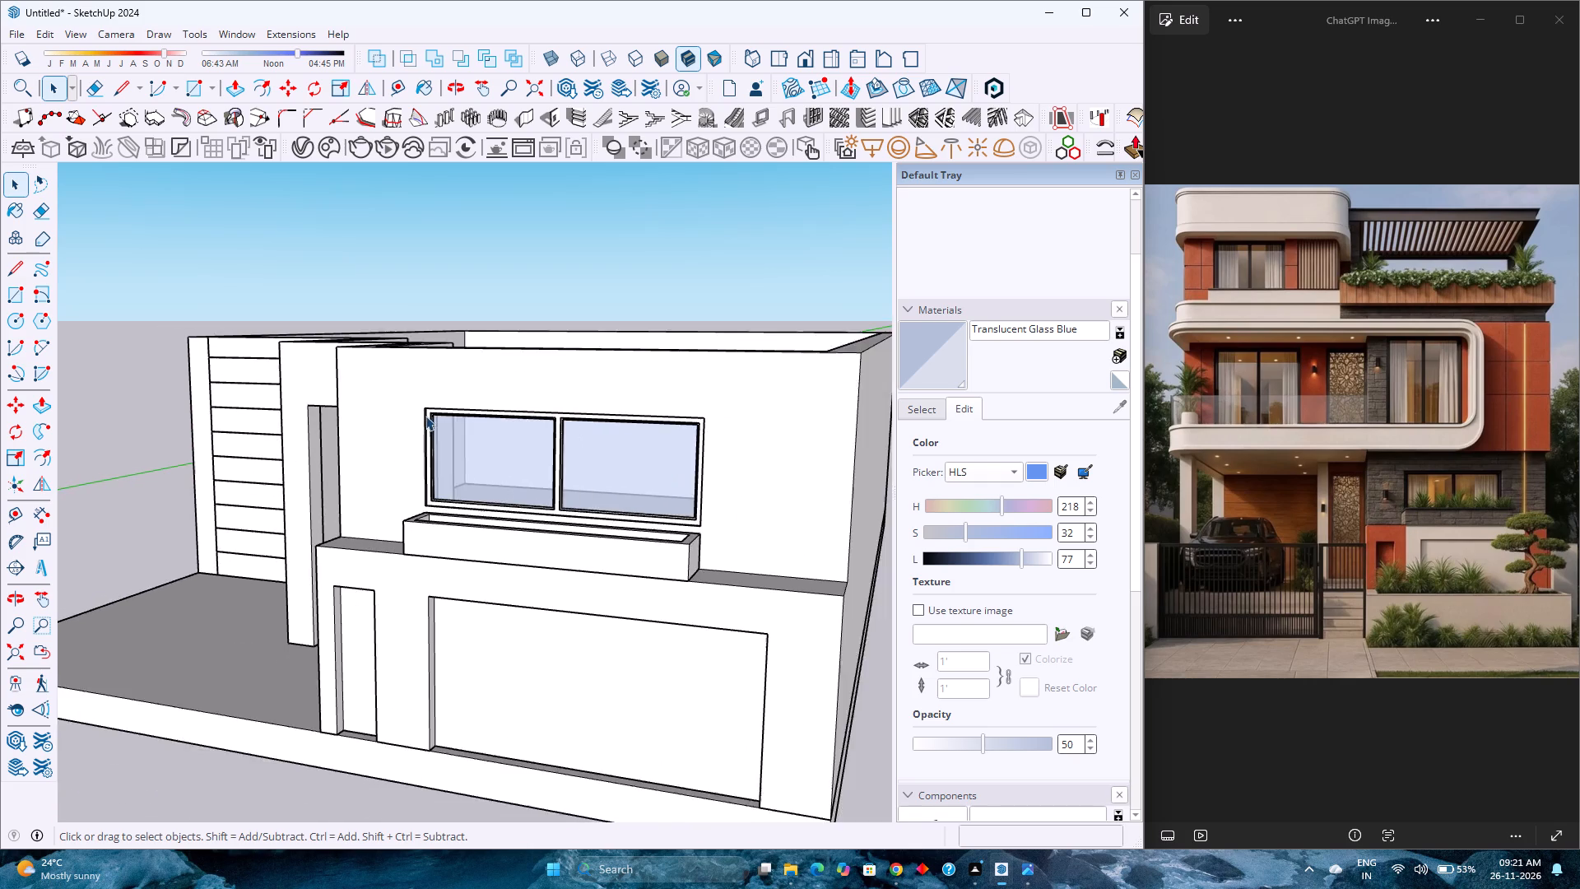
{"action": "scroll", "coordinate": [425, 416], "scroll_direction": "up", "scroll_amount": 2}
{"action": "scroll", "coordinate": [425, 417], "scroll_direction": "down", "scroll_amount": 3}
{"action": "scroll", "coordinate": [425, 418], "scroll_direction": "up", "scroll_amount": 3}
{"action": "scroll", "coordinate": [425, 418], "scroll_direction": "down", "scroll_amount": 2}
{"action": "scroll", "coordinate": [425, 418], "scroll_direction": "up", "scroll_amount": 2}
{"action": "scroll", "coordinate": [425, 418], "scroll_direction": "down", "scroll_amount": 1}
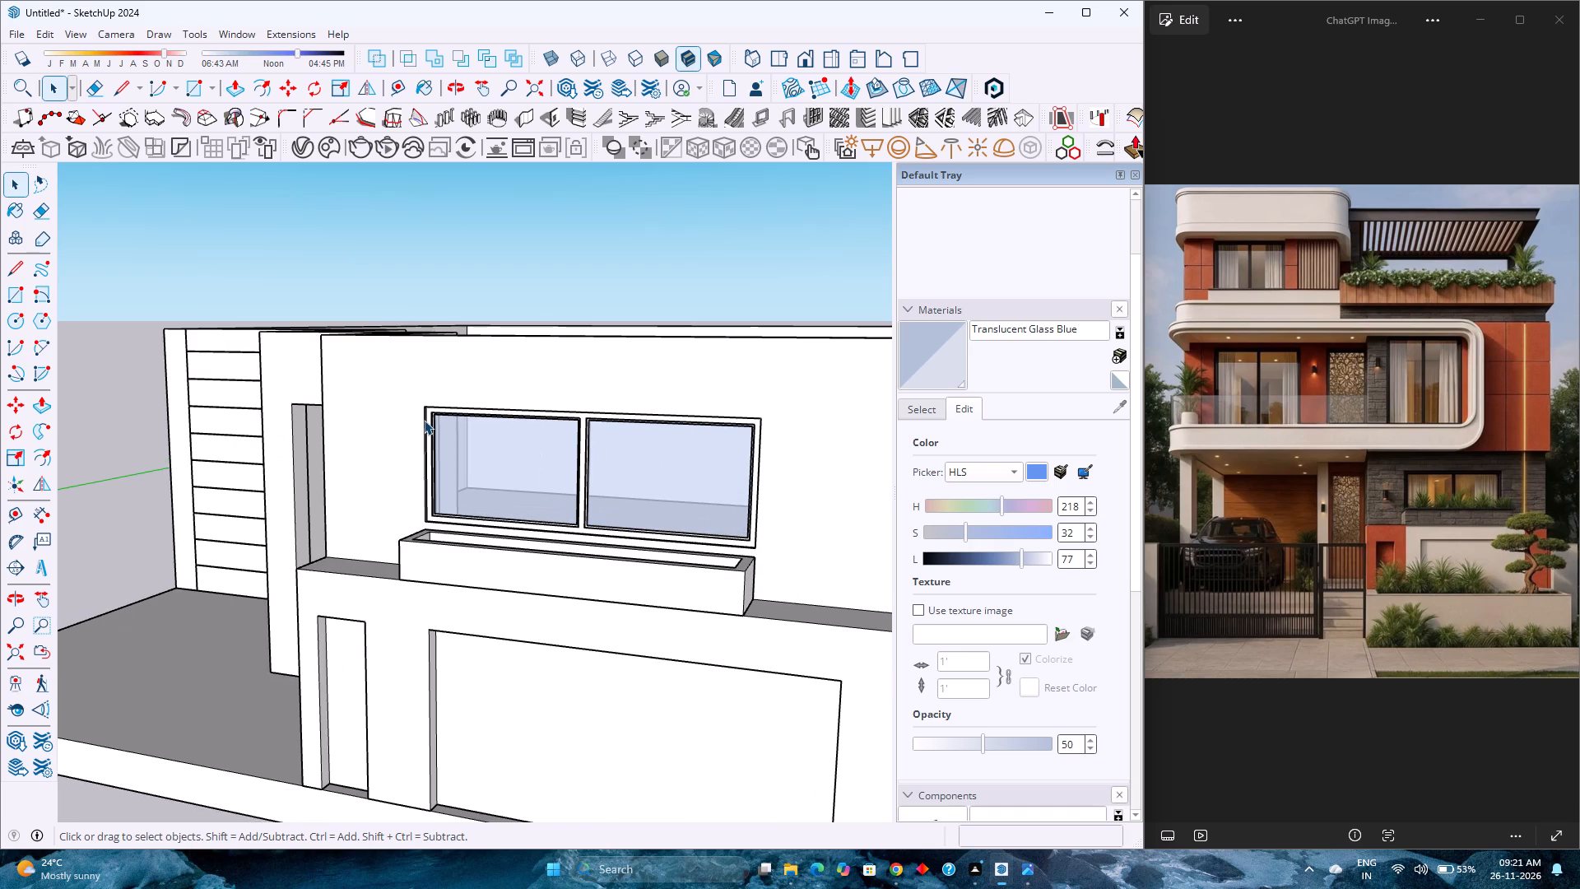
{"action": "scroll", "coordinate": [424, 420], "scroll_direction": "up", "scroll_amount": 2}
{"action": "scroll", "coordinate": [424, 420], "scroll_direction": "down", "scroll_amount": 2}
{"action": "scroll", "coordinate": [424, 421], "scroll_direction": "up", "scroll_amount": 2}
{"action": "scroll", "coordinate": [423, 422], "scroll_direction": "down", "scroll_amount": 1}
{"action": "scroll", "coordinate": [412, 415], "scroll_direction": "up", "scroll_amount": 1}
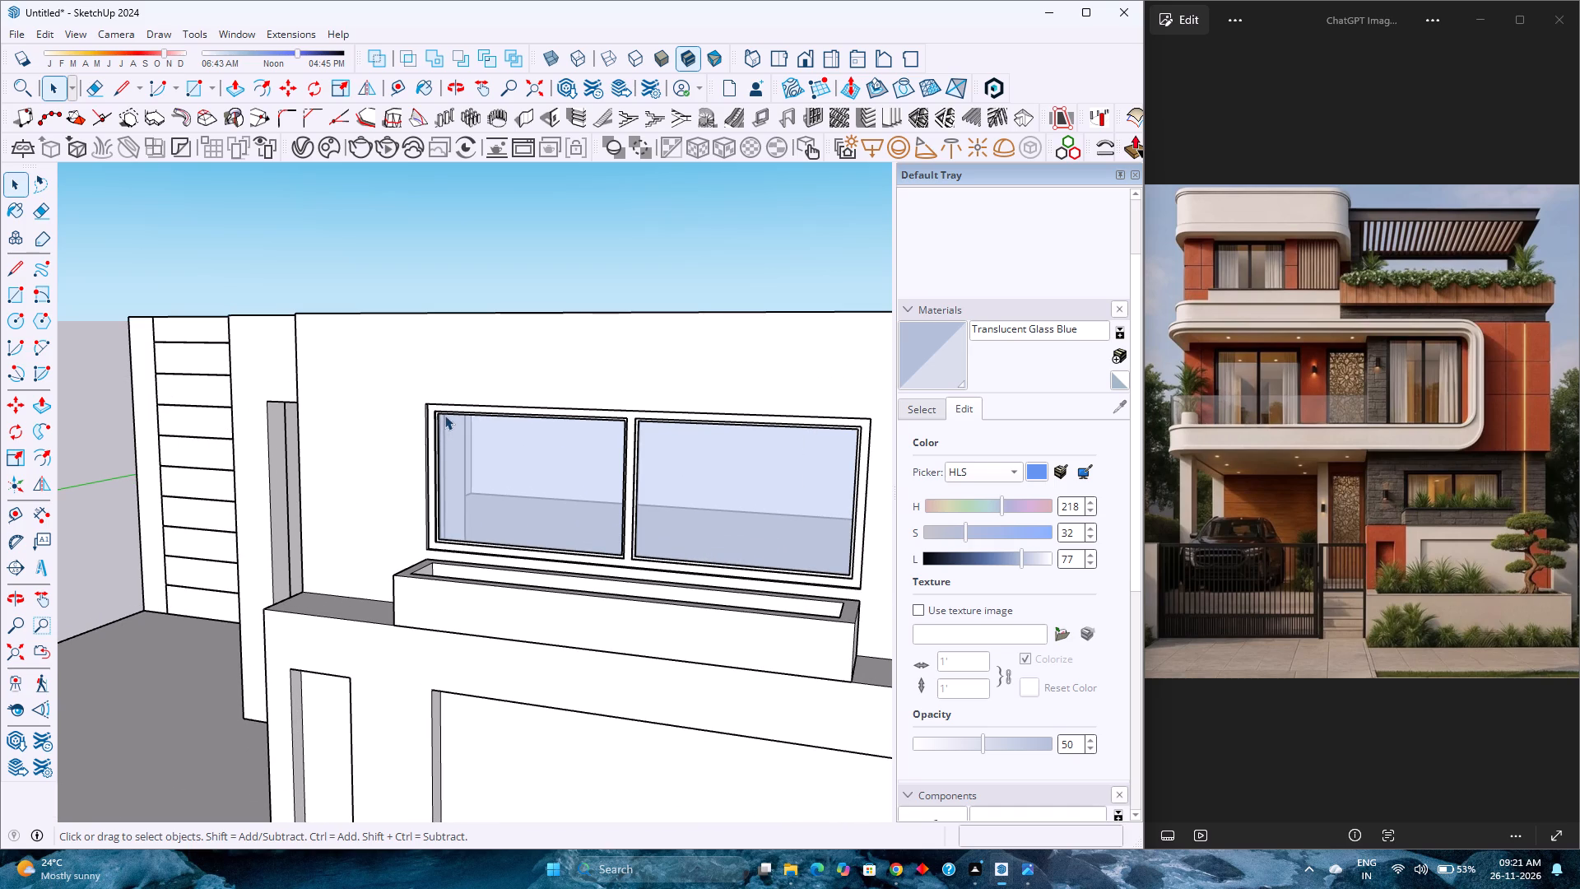
Examine the open-topped ground floor from raised corner angles, covering the front window, planter ledge, wall tops and interior floor.
{"action": "scroll", "coordinate": [446, 413], "scroll_direction": "down", "scroll_amount": 3}
{"action": "scroll", "coordinate": [624, 448], "scroll_direction": "down", "scroll_amount": 6}
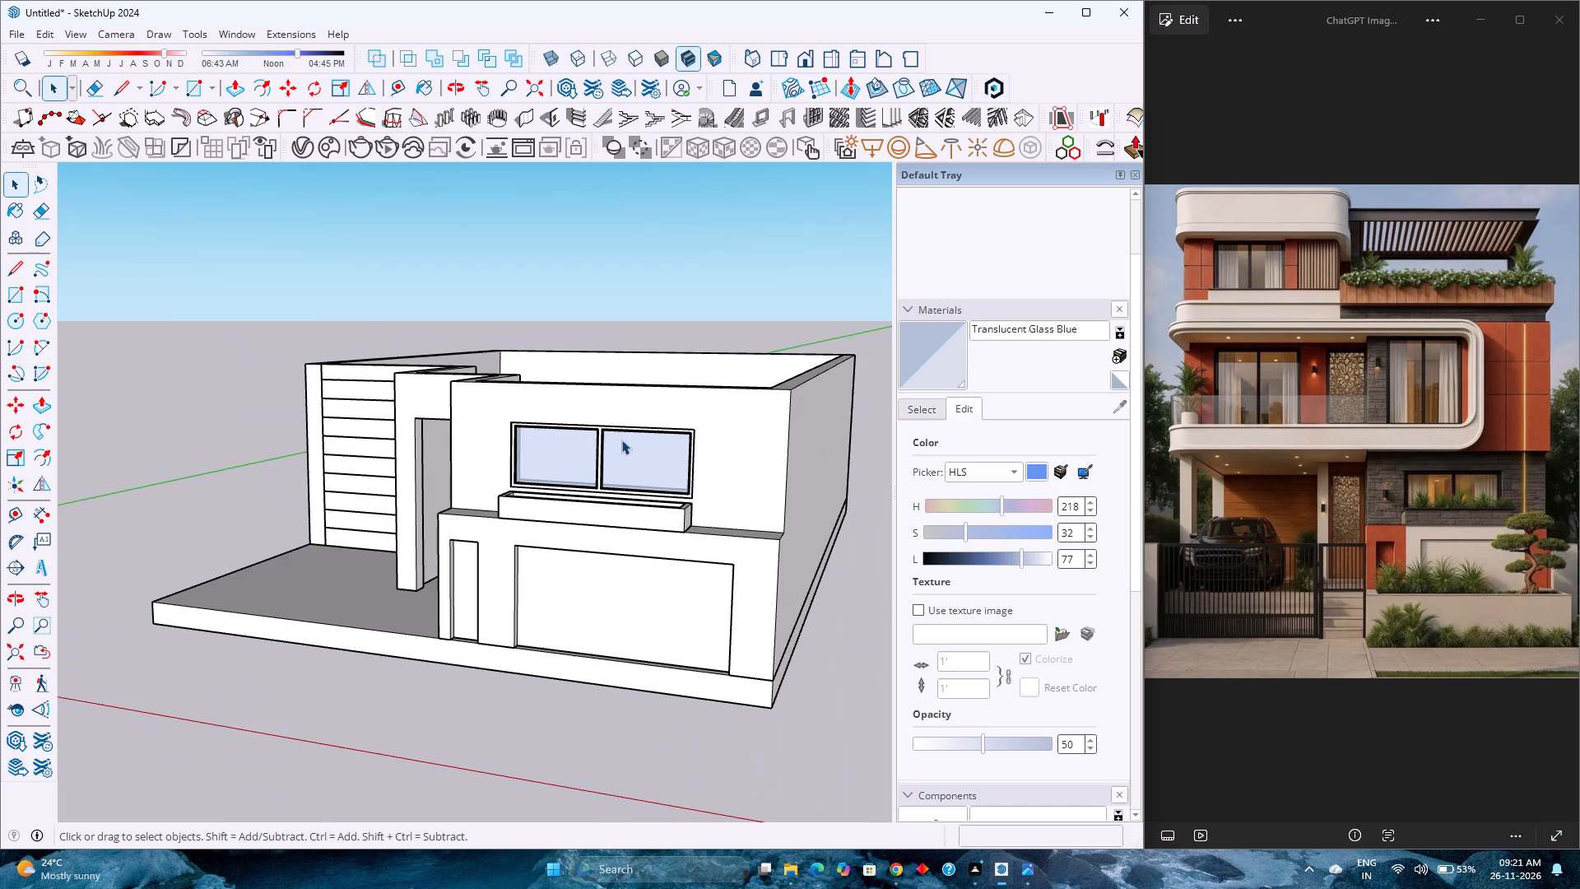
{"action": "middle_click_drag", "start_coordinate": [621, 440], "coordinate": [639, 514]}
{"action": "scroll", "coordinate": [633, 470], "scroll_direction": "down", "scroll_amount": 3}
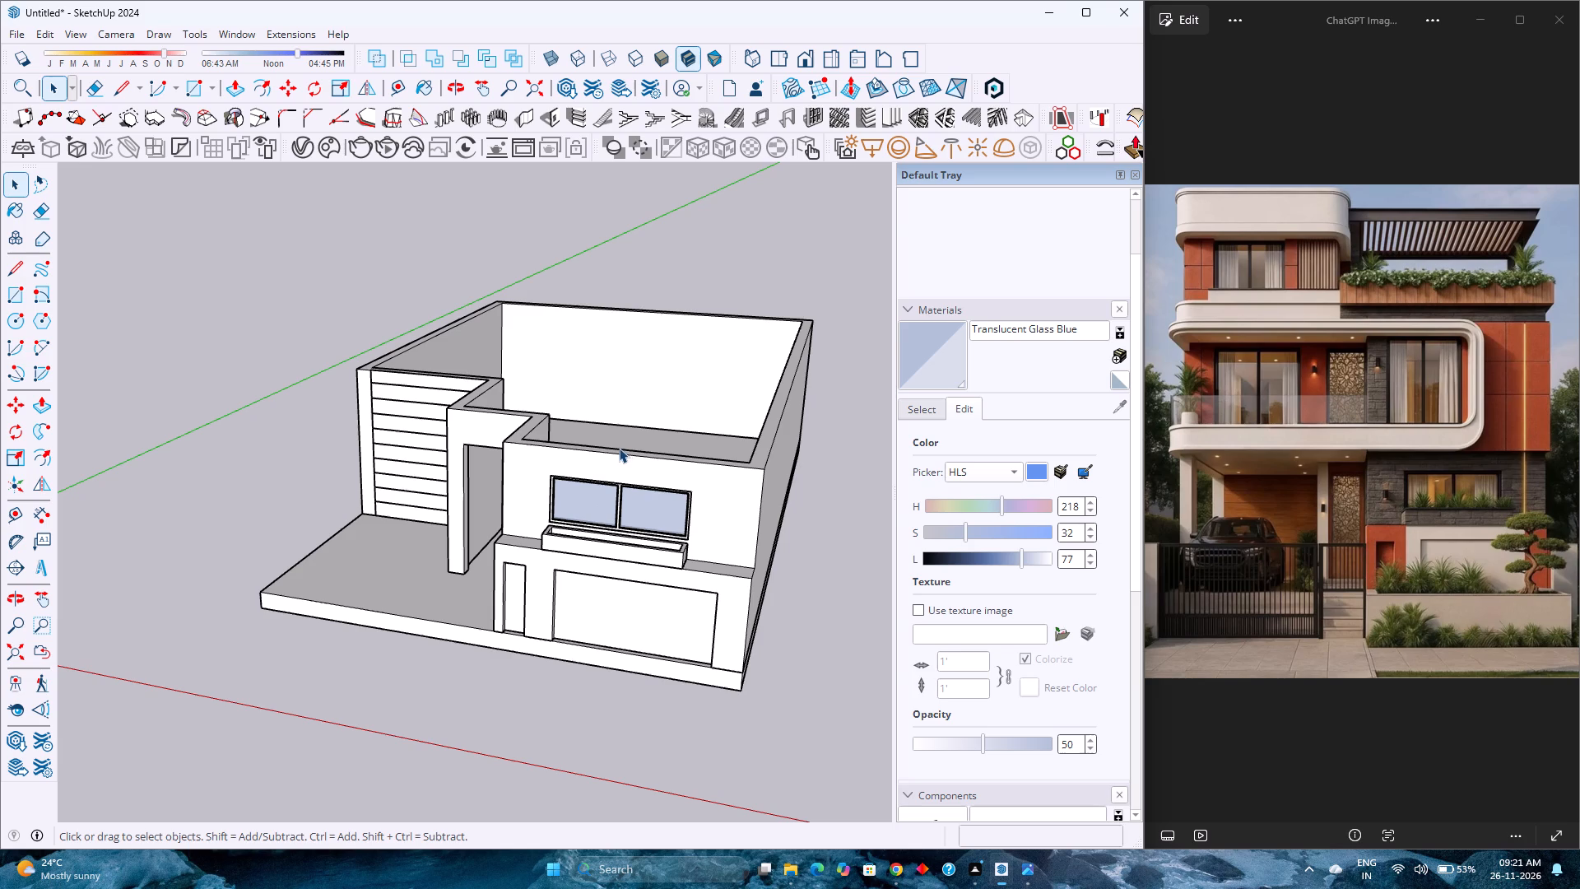
{"action": "scroll", "coordinate": [619, 448], "scroll_direction": "up", "scroll_amount": 2}
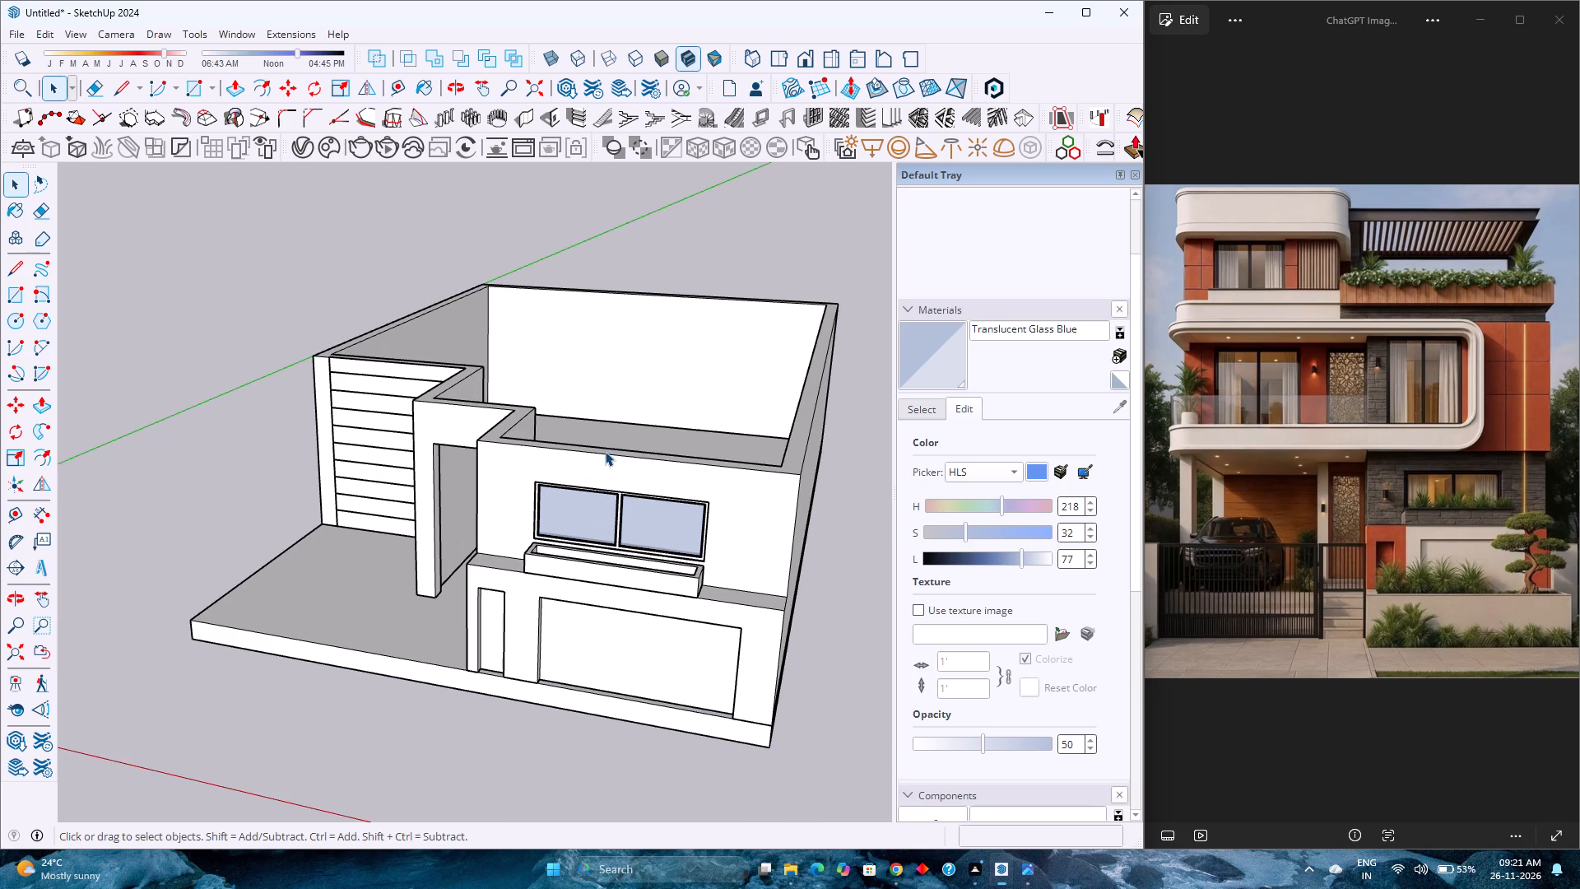
{"action": "scroll", "coordinate": [605, 451], "scroll_direction": "down", "scroll_amount": 2}
{"action": "scroll", "coordinate": [603, 454], "scroll_direction": "up", "scroll_amount": 3}
{"action": "scroll", "coordinate": [603, 454], "scroll_direction": "down", "scroll_amount": 4}
{"action": "scroll", "coordinate": [596, 458], "scroll_direction": "up", "scroll_amount": 5}
{"action": "middle_click_drag", "start_coordinate": [600, 431], "coordinate": [613, 468]}
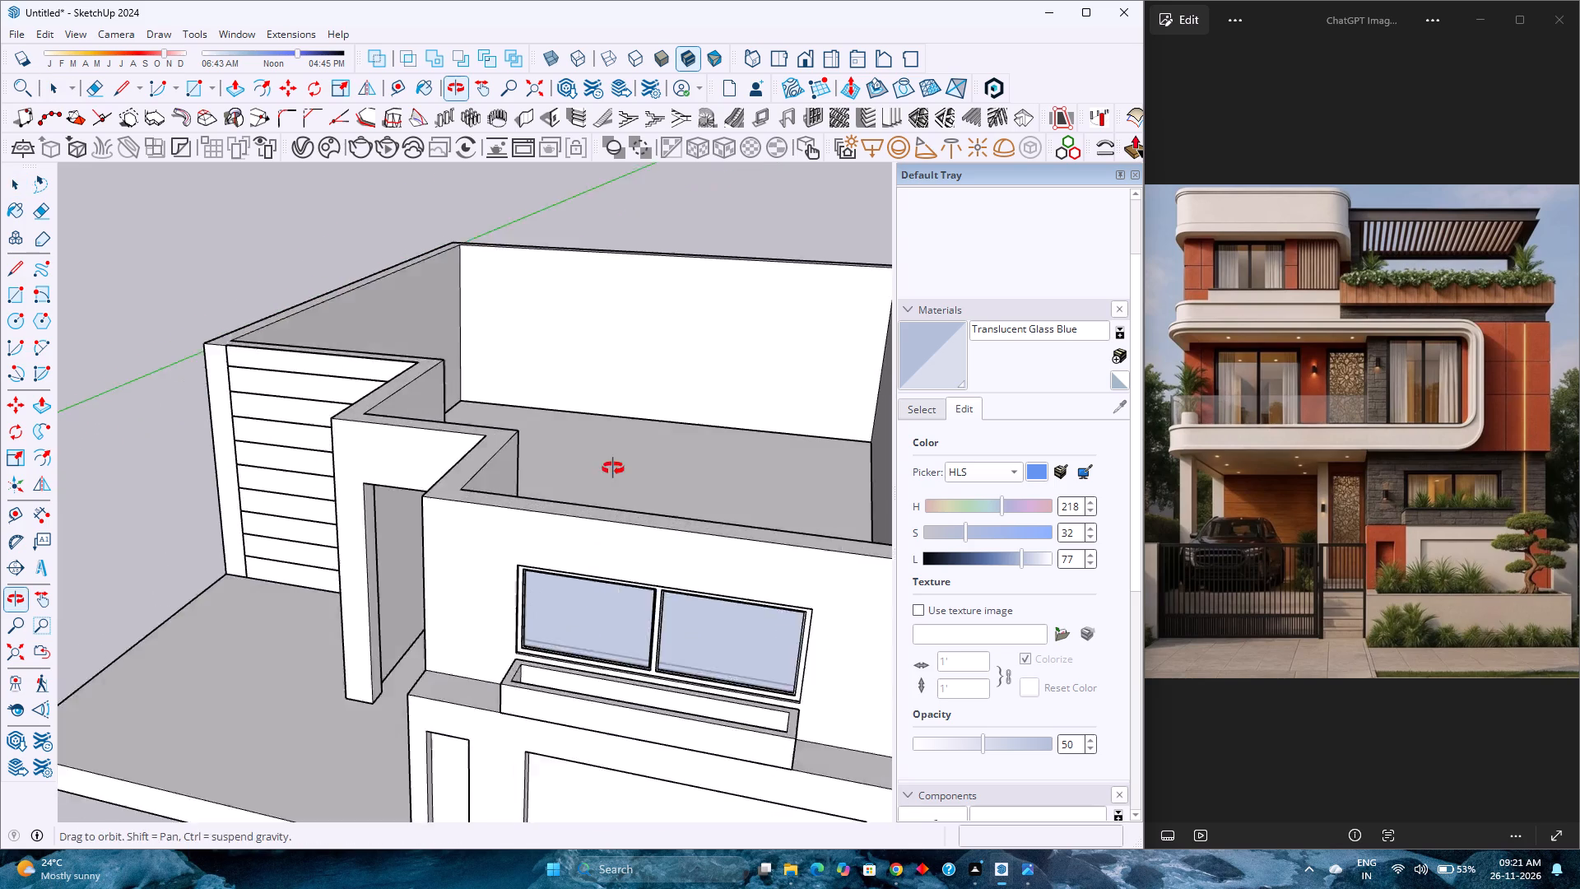
{"action": "middle_click_drag", "start_coordinate": [613, 468], "coordinate": [625, 499]}
{"action": "scroll", "coordinate": [616, 466], "scroll_direction": "down", "scroll_amount": 6}
{"action": "scroll", "coordinate": [606, 470], "scroll_direction": "up", "scroll_amount": 2}
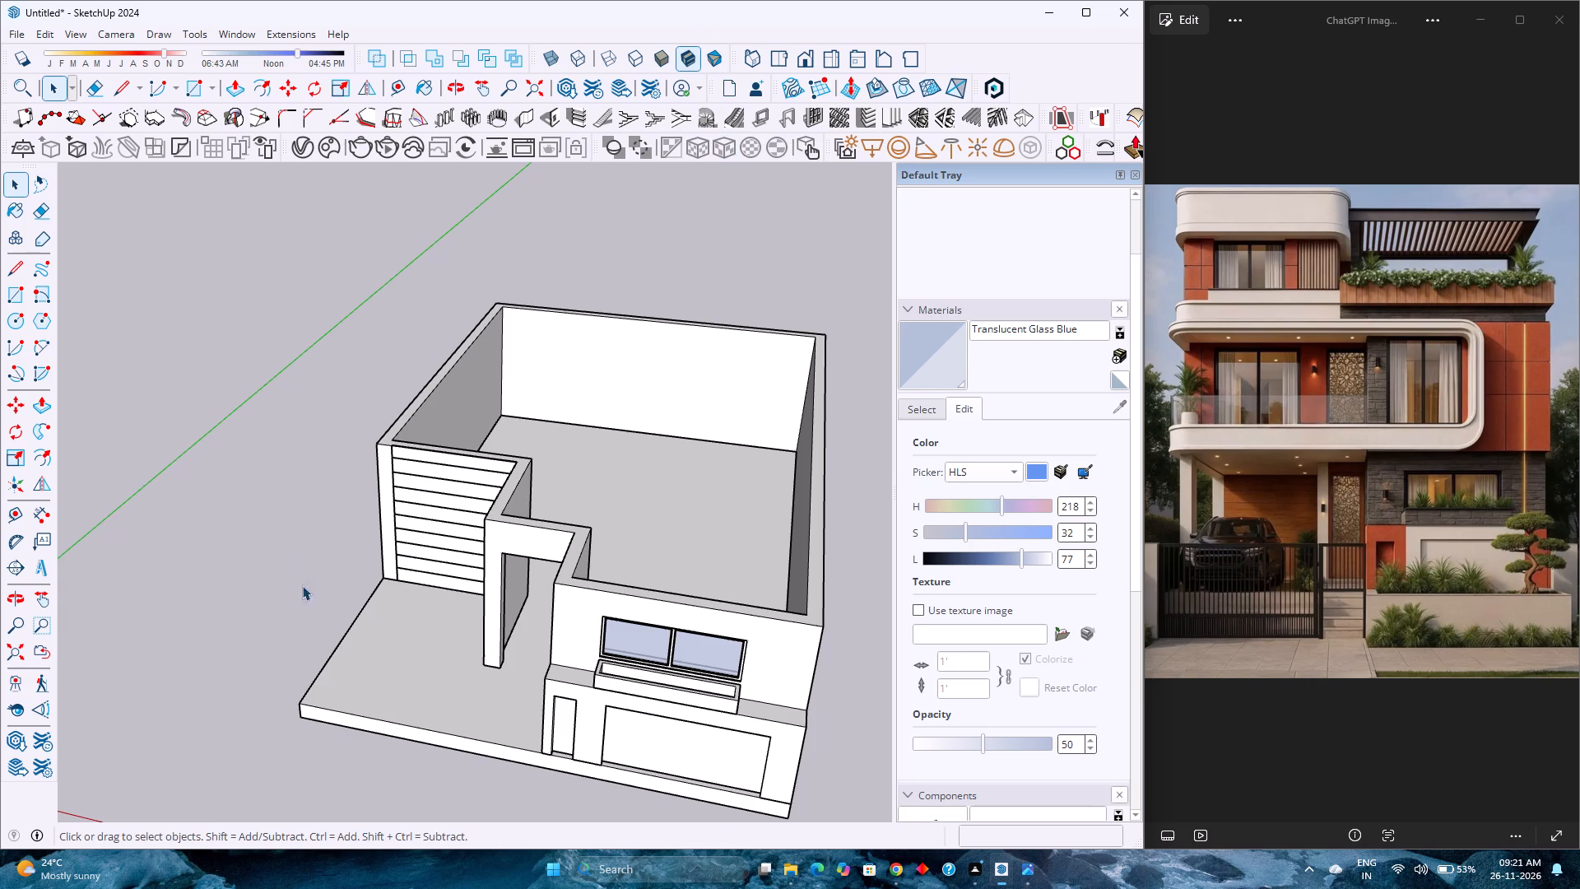
{"action": "scroll", "coordinate": [309, 545], "scroll_direction": "down", "scroll_amount": 4}
{"action": "scroll", "coordinate": [559, 552], "scroll_direction": "down", "scroll_amount": 1}
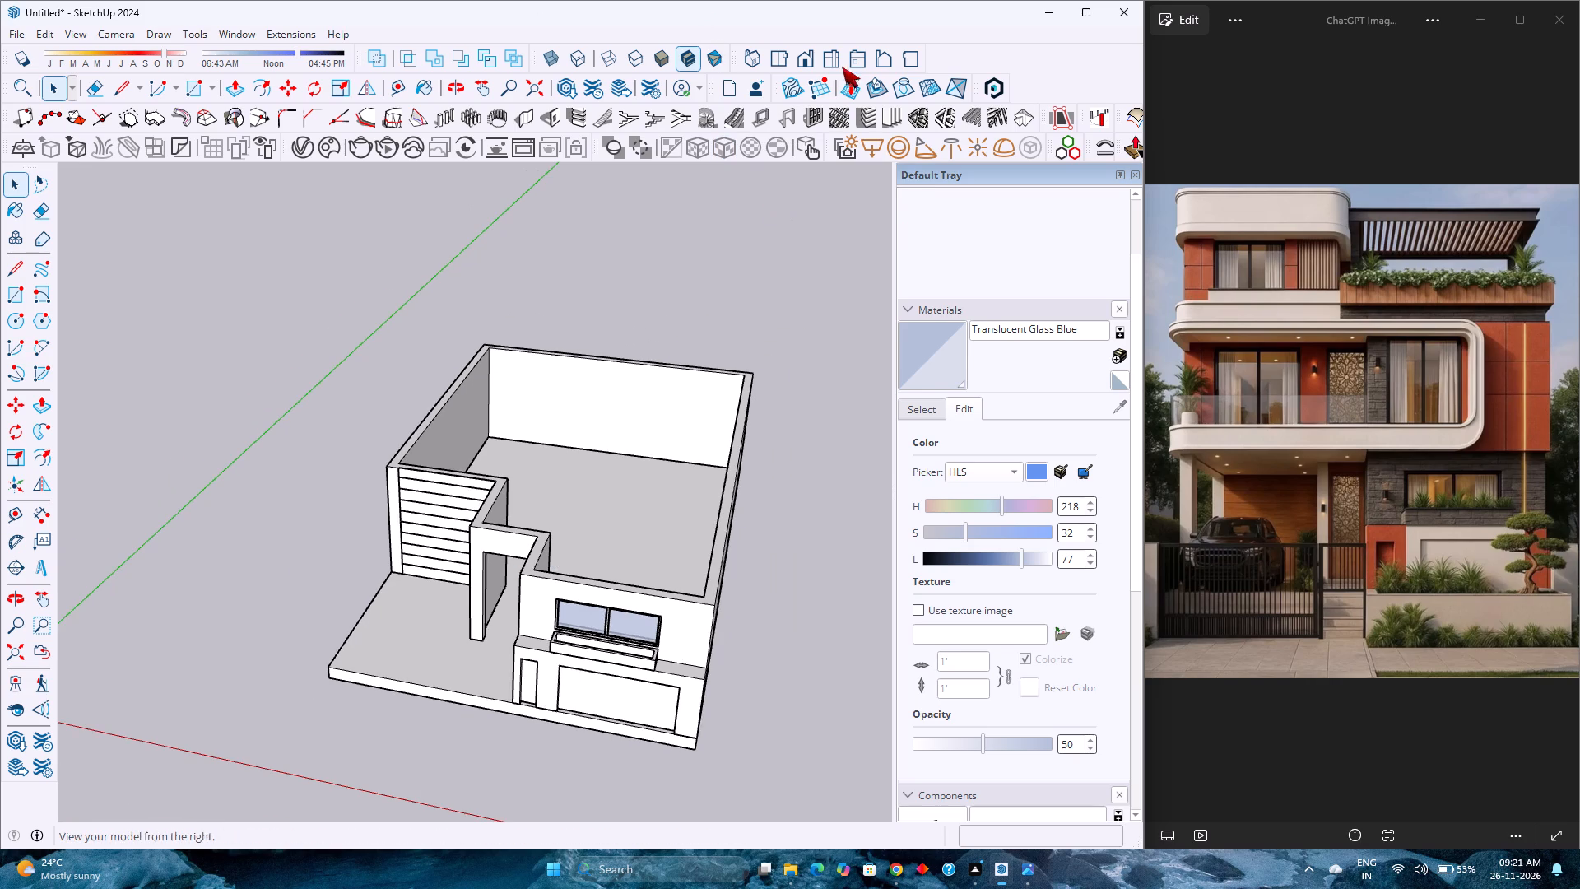
Examine the ground floor in the standard front view and from above, covering the slatted garage wall, entrance opening and stepped wall tops.
{"action": "left_click", "coordinate": [812, 58]}
{"action": "left_click", "coordinate": [14, 654]}
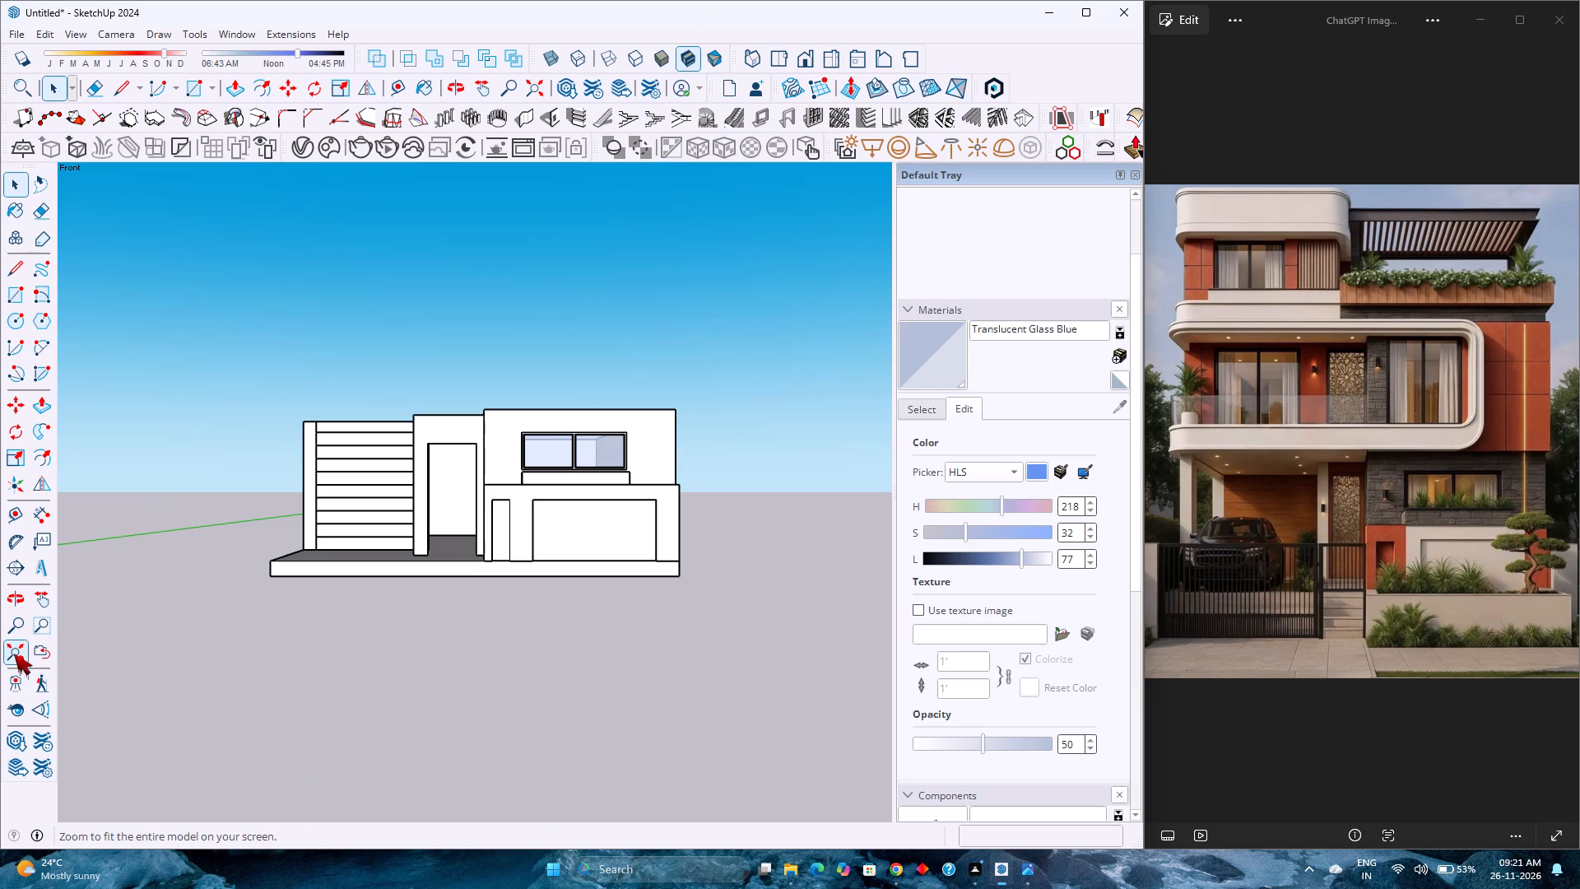
{"action": "middle_click_drag", "start_coordinate": [490, 435], "coordinate": [456, 617]}
{"action": "middle_click", "coordinate": [456, 617]}
{"action": "scroll", "coordinate": [385, 527], "scroll_direction": "down", "scroll_amount": 3}
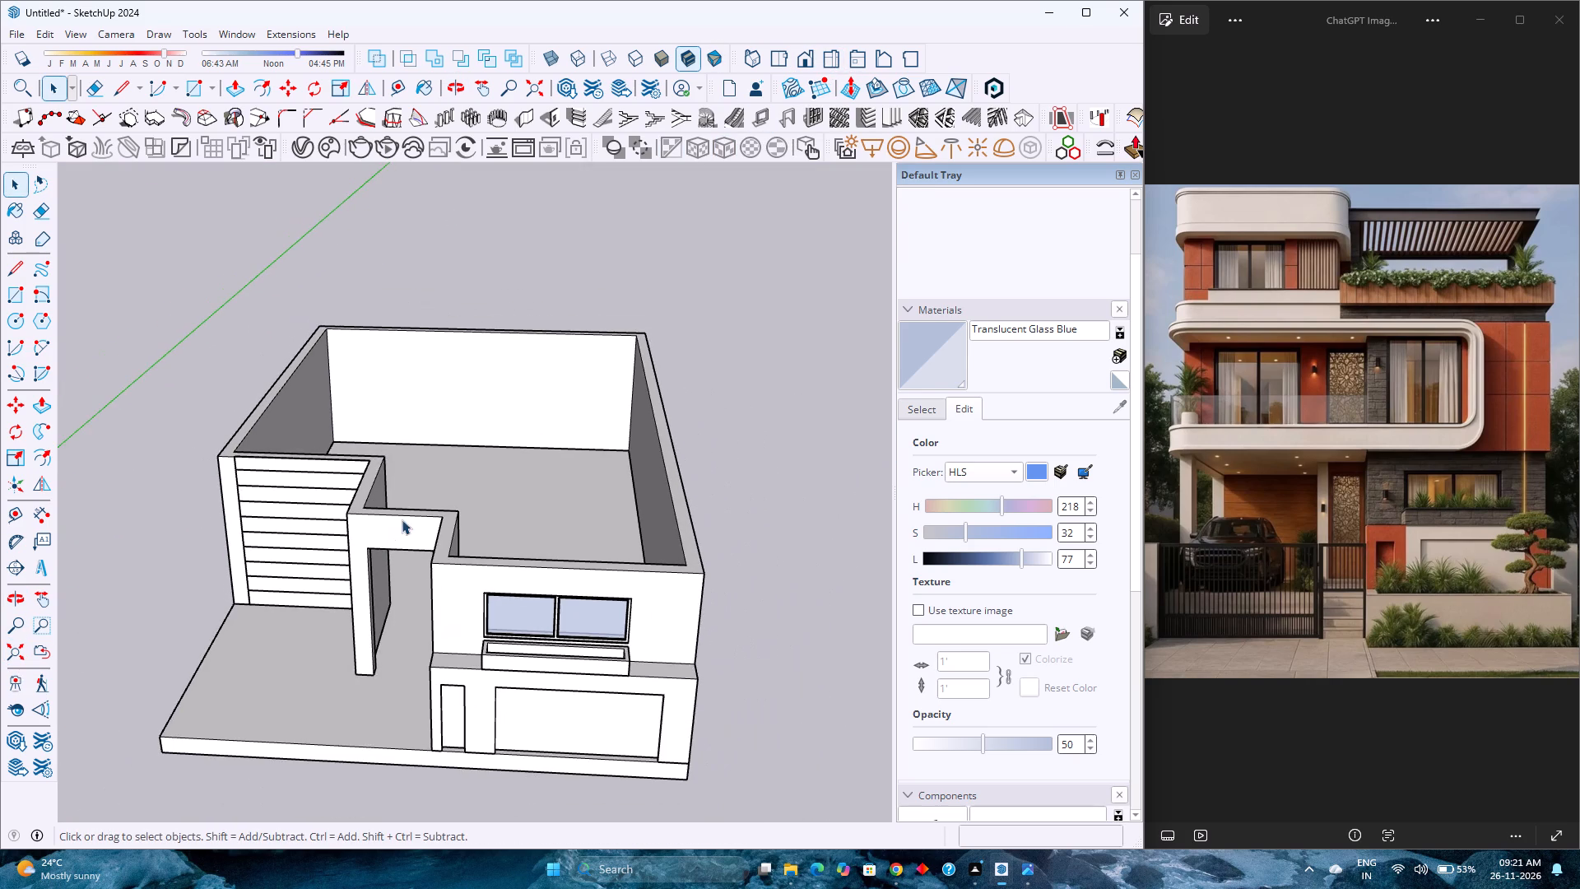
{"action": "middle_click_drag", "start_coordinate": [409, 519], "coordinate": [578, 523]}
{"action": "scroll", "coordinate": [481, 583], "scroll_direction": "down", "scroll_amount": 5}
{"action": "middle_click_drag", "start_coordinate": [584, 613], "coordinate": [393, 628]}
{"action": "middle_click", "coordinate": [392, 628]}
{"action": "scroll", "coordinate": [382, 617], "scroll_direction": "up", "scroll_amount": 4}
{"action": "scroll", "coordinate": [382, 617], "scroll_direction": "down", "scroll_amount": 4}
{"action": "scroll", "coordinate": [382, 617], "scroll_direction": "up", "scroll_amount": 3}
{"action": "scroll", "coordinate": [381, 615], "scroll_direction": "down", "scroll_amount": 2}
{"action": "scroll", "coordinate": [381, 615], "scroll_direction": "up", "scroll_amount": 3}
{"action": "scroll", "coordinate": [381, 615], "scroll_direction": "down", "scroll_amount": 1}
{"action": "scroll", "coordinate": [372, 615], "scroll_direction": "up", "scroll_amount": 3}
{"action": "scroll", "coordinate": [358, 619], "scroll_direction": "down", "scroll_amount": 1}
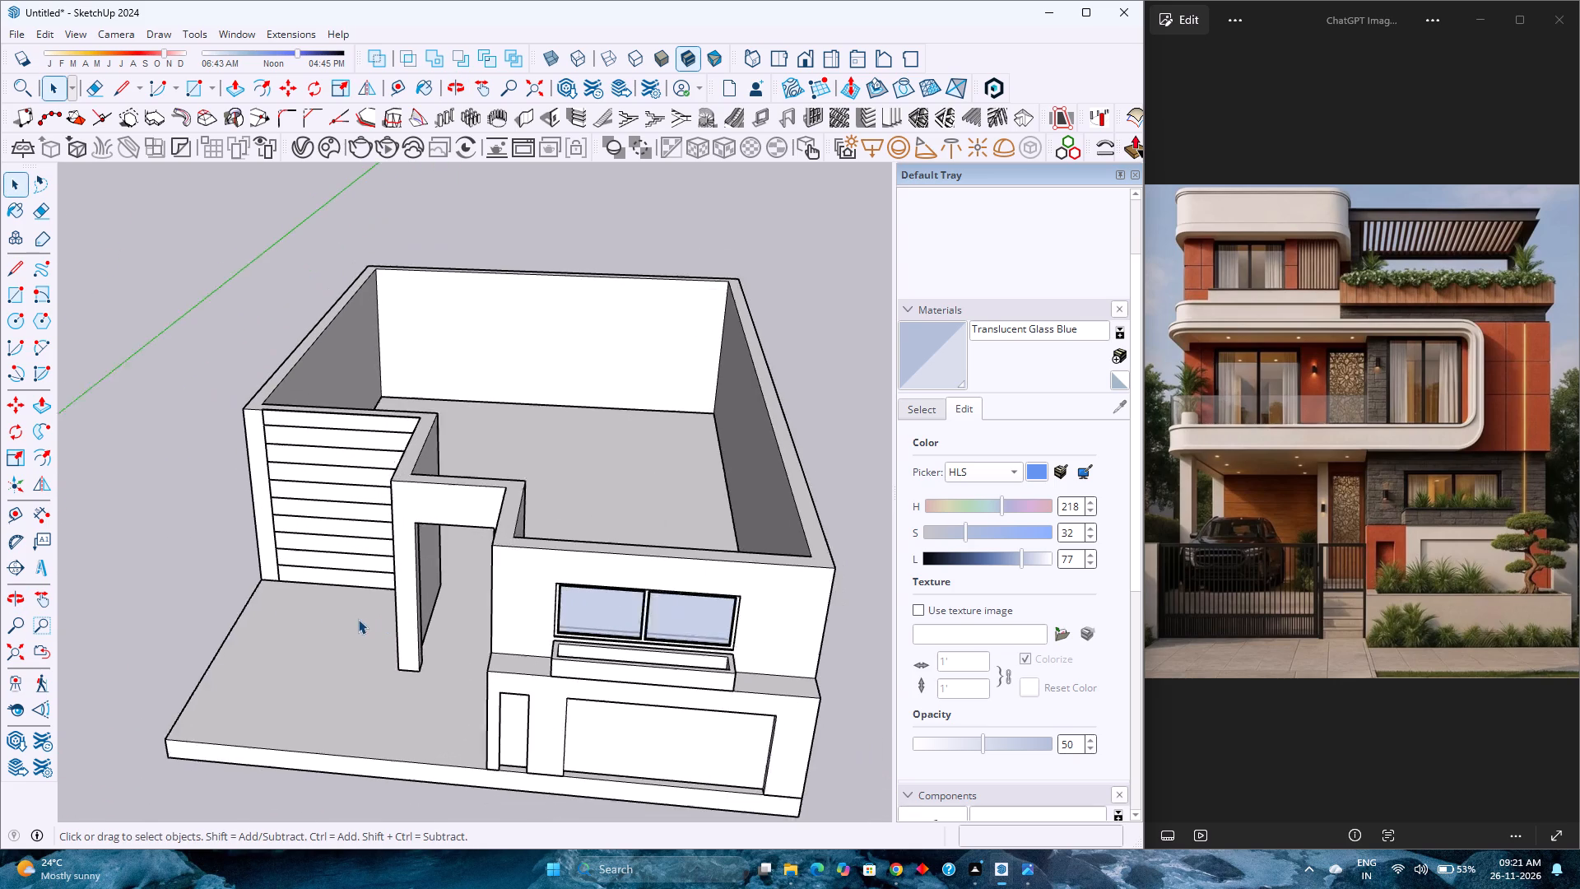
{"action": "scroll", "coordinate": [358, 619], "scroll_direction": "down", "scroll_amount": 1}
{"action": "scroll", "coordinate": [369, 566], "scroll_direction": "up", "scroll_amount": 3}
{"action": "scroll", "coordinate": [369, 565], "scroll_direction": "down", "scroll_amount": 3}
{"action": "scroll", "coordinate": [369, 566], "scroll_direction": "up", "scroll_amount": 3}
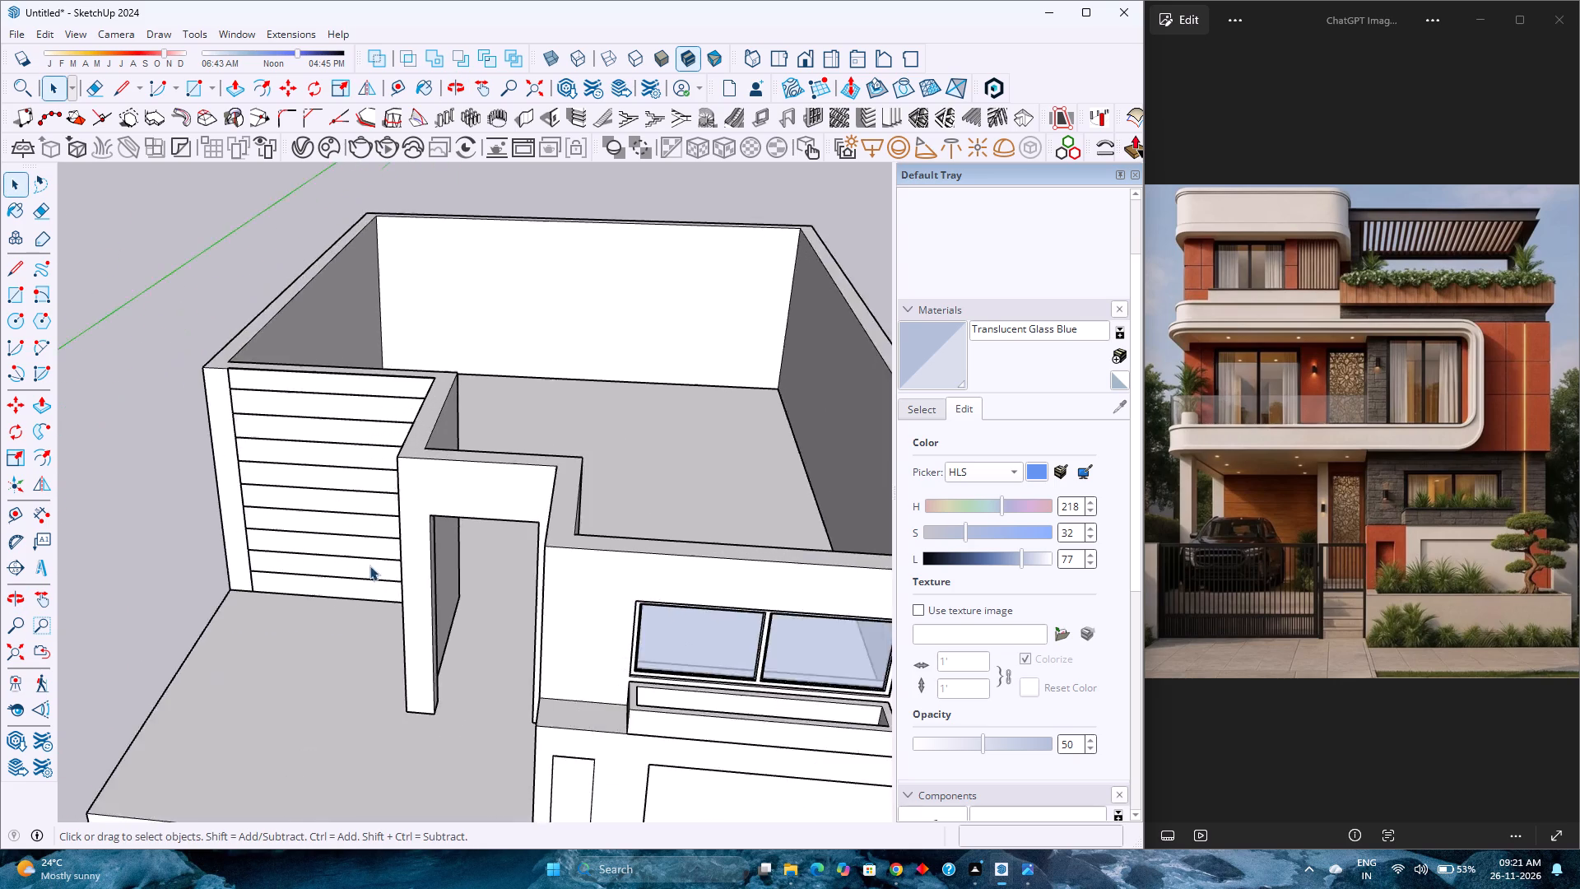
{"action": "scroll", "coordinate": [369, 566], "scroll_direction": "down", "scroll_amount": 2}
{"action": "scroll", "coordinate": [369, 571], "scroll_direction": "up", "scroll_amount": 2}
{"action": "scroll", "coordinate": [369, 571], "scroll_direction": "down", "scroll_amount": 2}
{"action": "scroll", "coordinate": [369, 571], "scroll_direction": "up", "scroll_amount": 2}
{"action": "scroll", "coordinate": [369, 571], "scroll_direction": "down", "scroll_amount": 2}
{"action": "scroll", "coordinate": [369, 571], "scroll_direction": "up", "scroll_amount": 3}
{"action": "scroll", "coordinate": [369, 571], "scroll_direction": "down", "scroll_amount": 3}
{"action": "scroll", "coordinate": [369, 571], "scroll_direction": "up", "scroll_amount": 3}
{"action": "scroll", "coordinate": [369, 571], "scroll_direction": "down", "scroll_amount": 3}
{"action": "scroll", "coordinate": [369, 571], "scroll_direction": "up", "scroll_amount": 2}
{"action": "scroll", "coordinate": [369, 571], "scroll_direction": "down", "scroll_amount": 2}
{"action": "scroll", "coordinate": [369, 571], "scroll_direction": "up", "scroll_amount": 3}
{"action": "scroll", "coordinate": [369, 571], "scroll_direction": "down", "scroll_amount": 2}
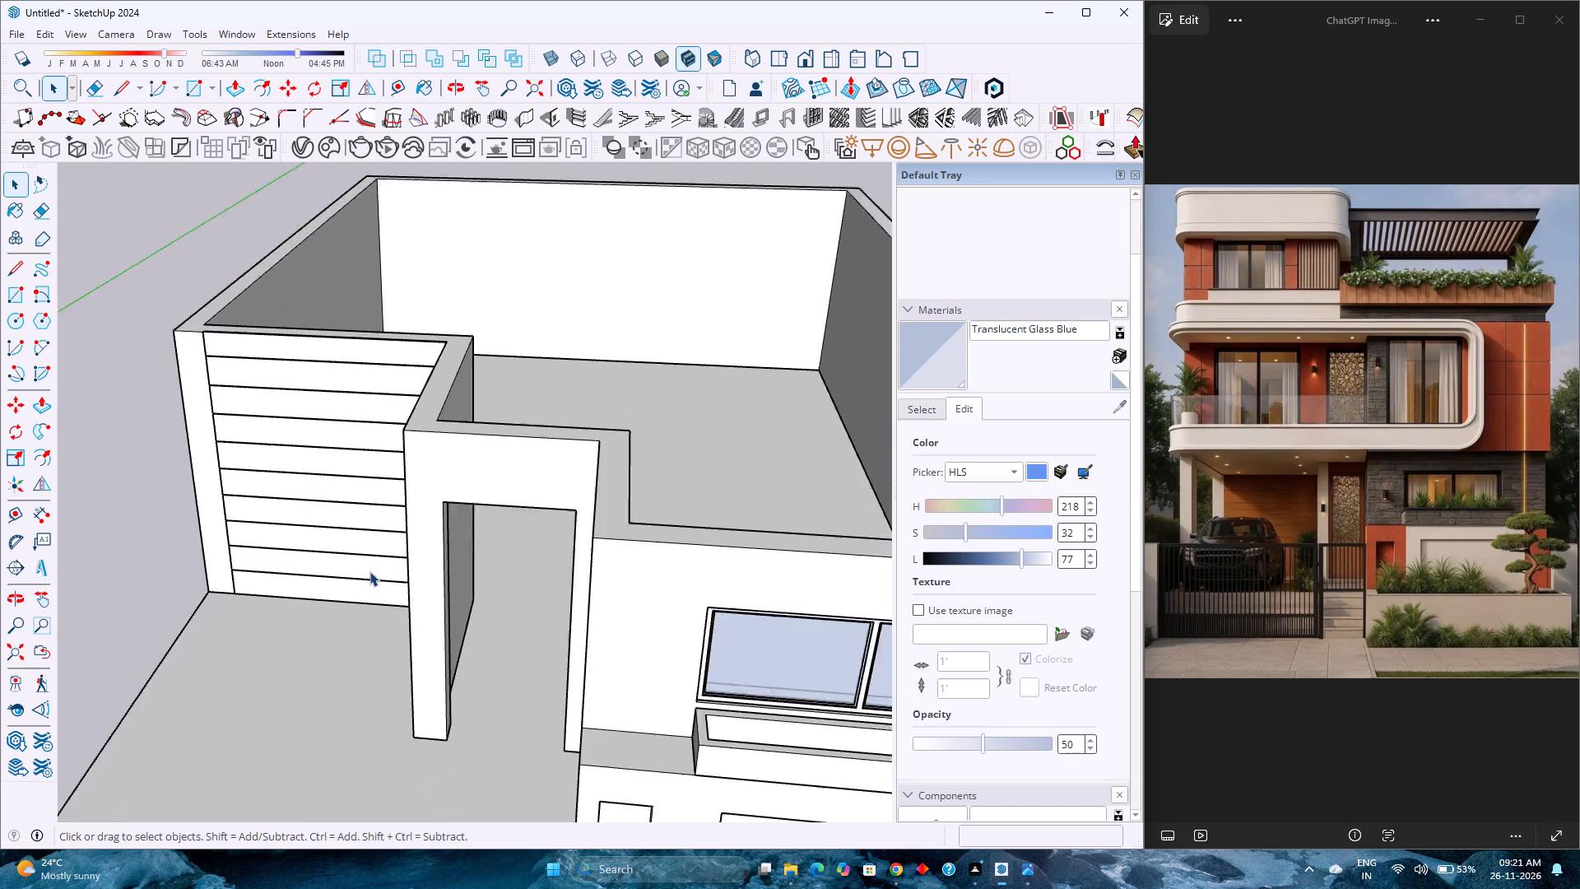
{"action": "scroll", "coordinate": [369, 571], "scroll_direction": "down", "scroll_amount": 7}
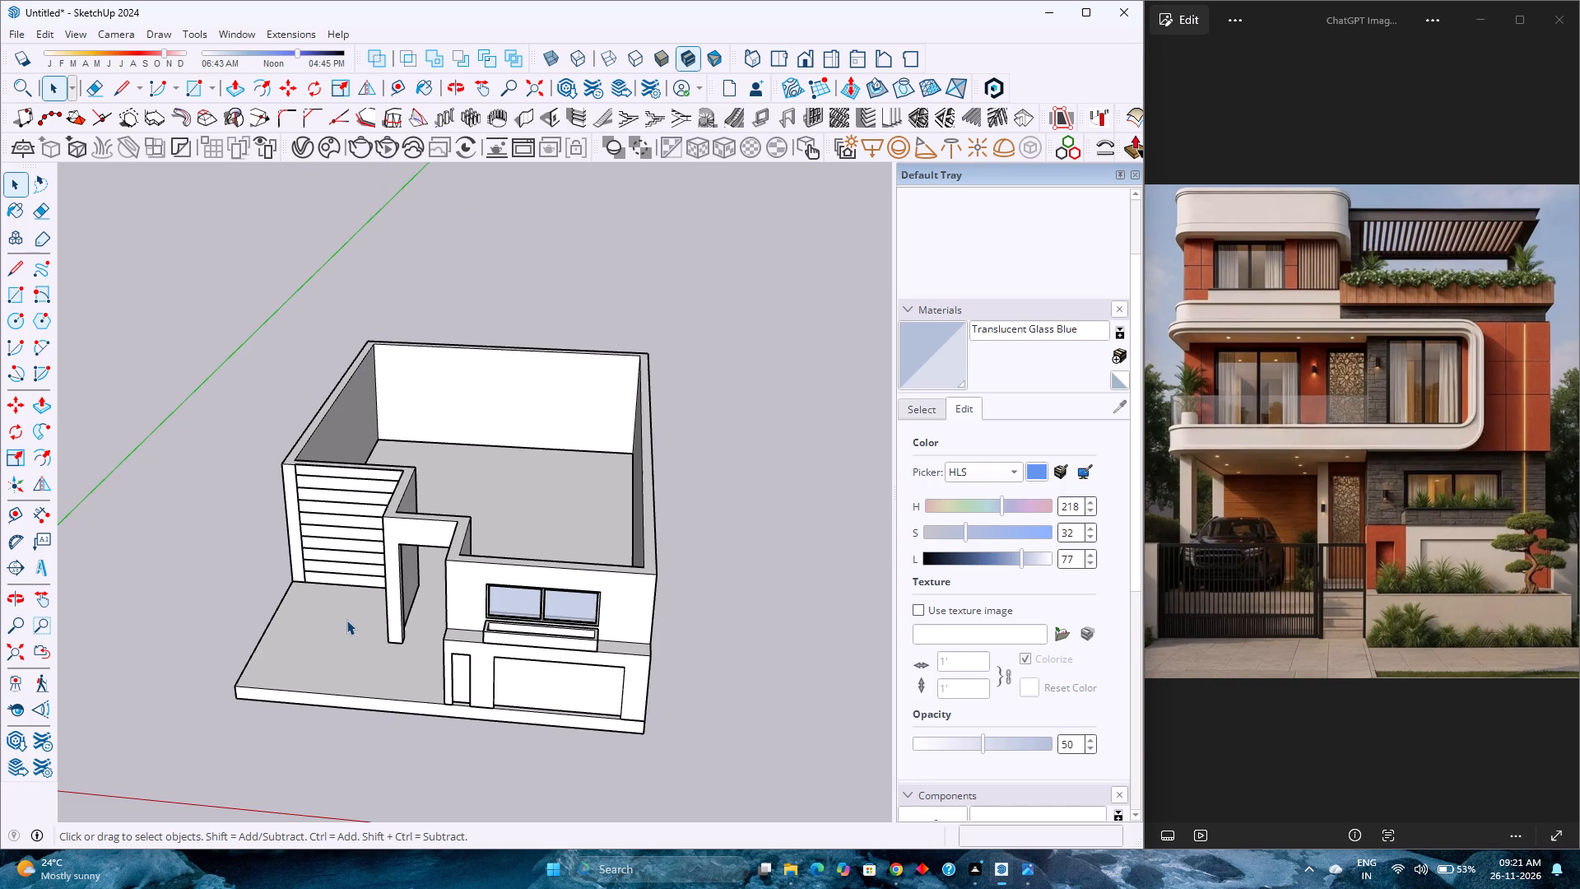
{"action": "scroll", "coordinate": [400, 559], "scroll_direction": "down", "scroll_amount": 3}
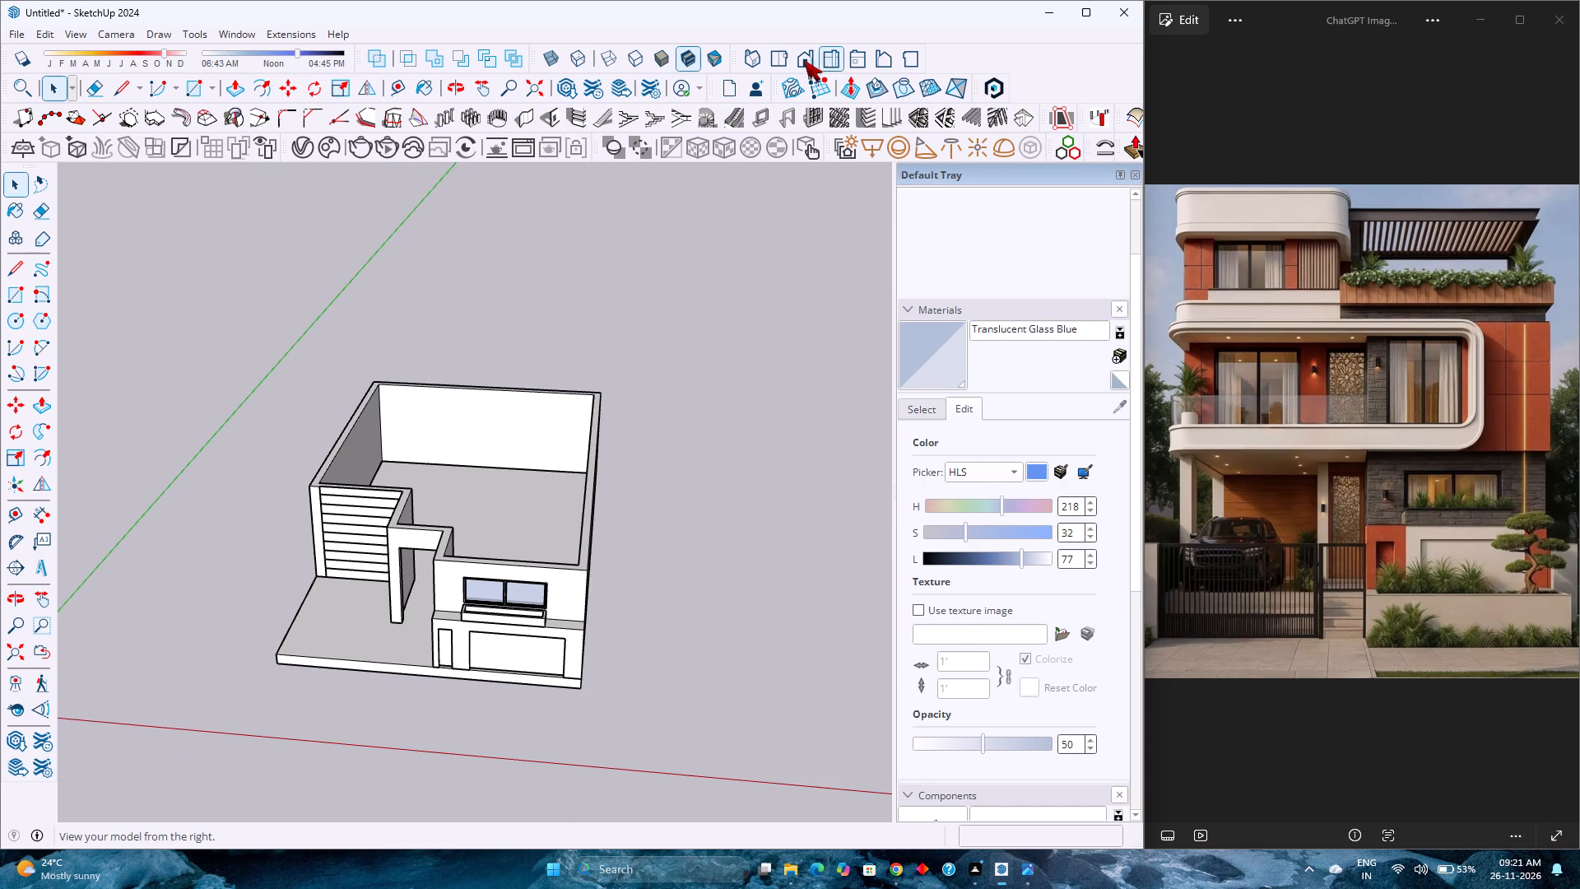
Examine the whole ground-floor facade in the standard front view and from a slightly raised front angle.
{"action": "left_click", "coordinate": [804, 60]}
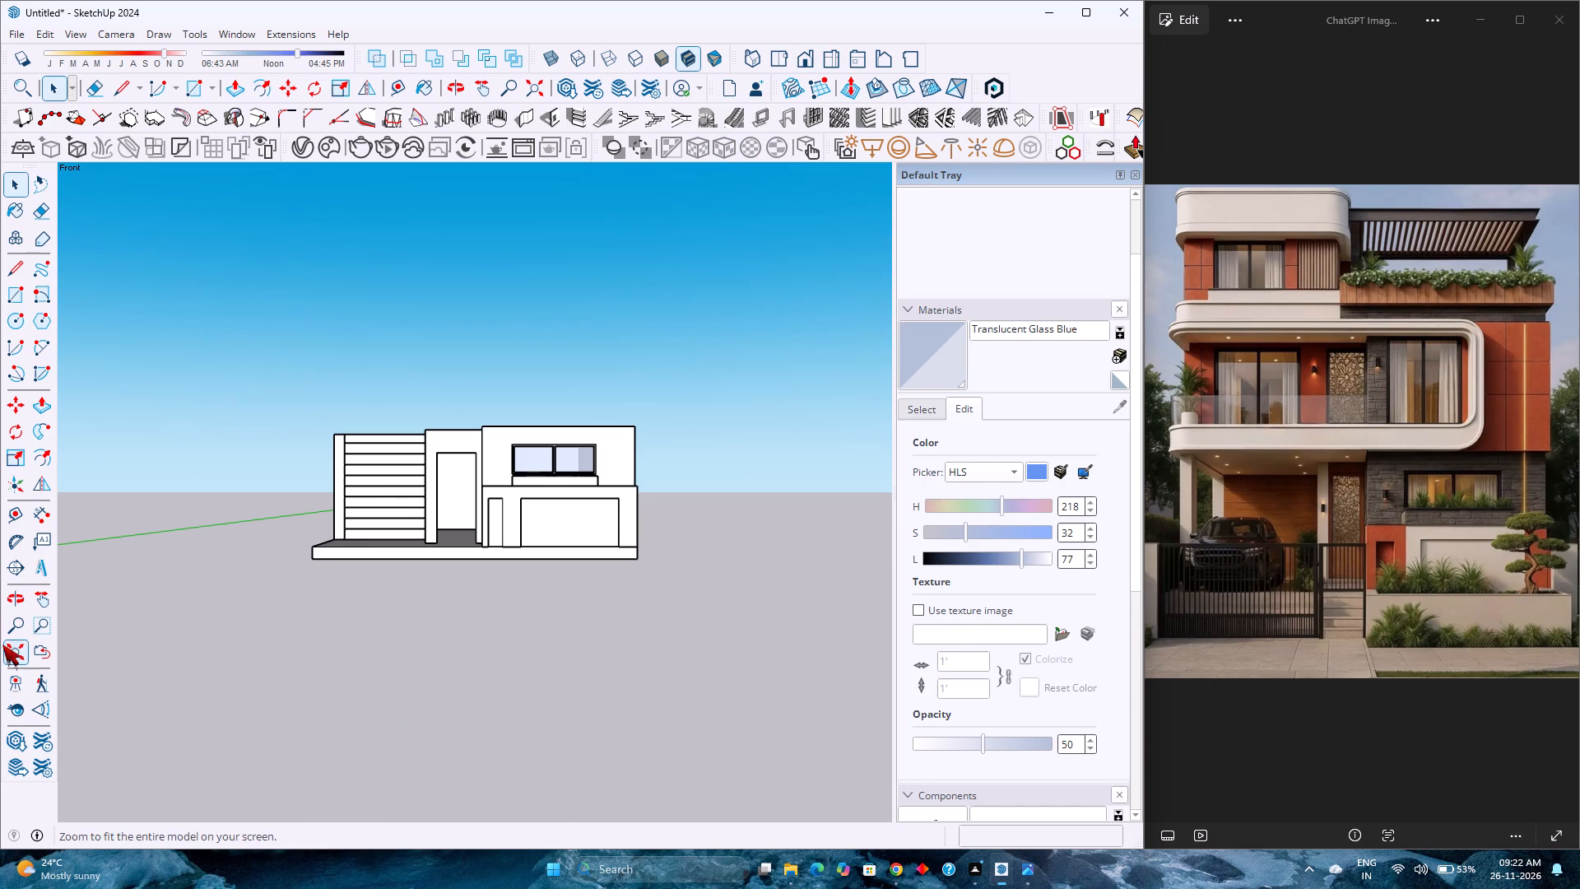
{"action": "left_click", "coordinate": [2, 649]}
{"action": "scroll", "coordinate": [278, 574], "scroll_direction": "down", "scroll_amount": 3}
{"action": "scroll", "coordinate": [278, 574], "scroll_direction": "up", "scroll_amount": 2}
{"action": "scroll", "coordinate": [278, 574], "scroll_direction": "down", "scroll_amount": 2}
{"action": "scroll", "coordinate": [278, 574], "scroll_direction": "up", "scroll_amount": 2}
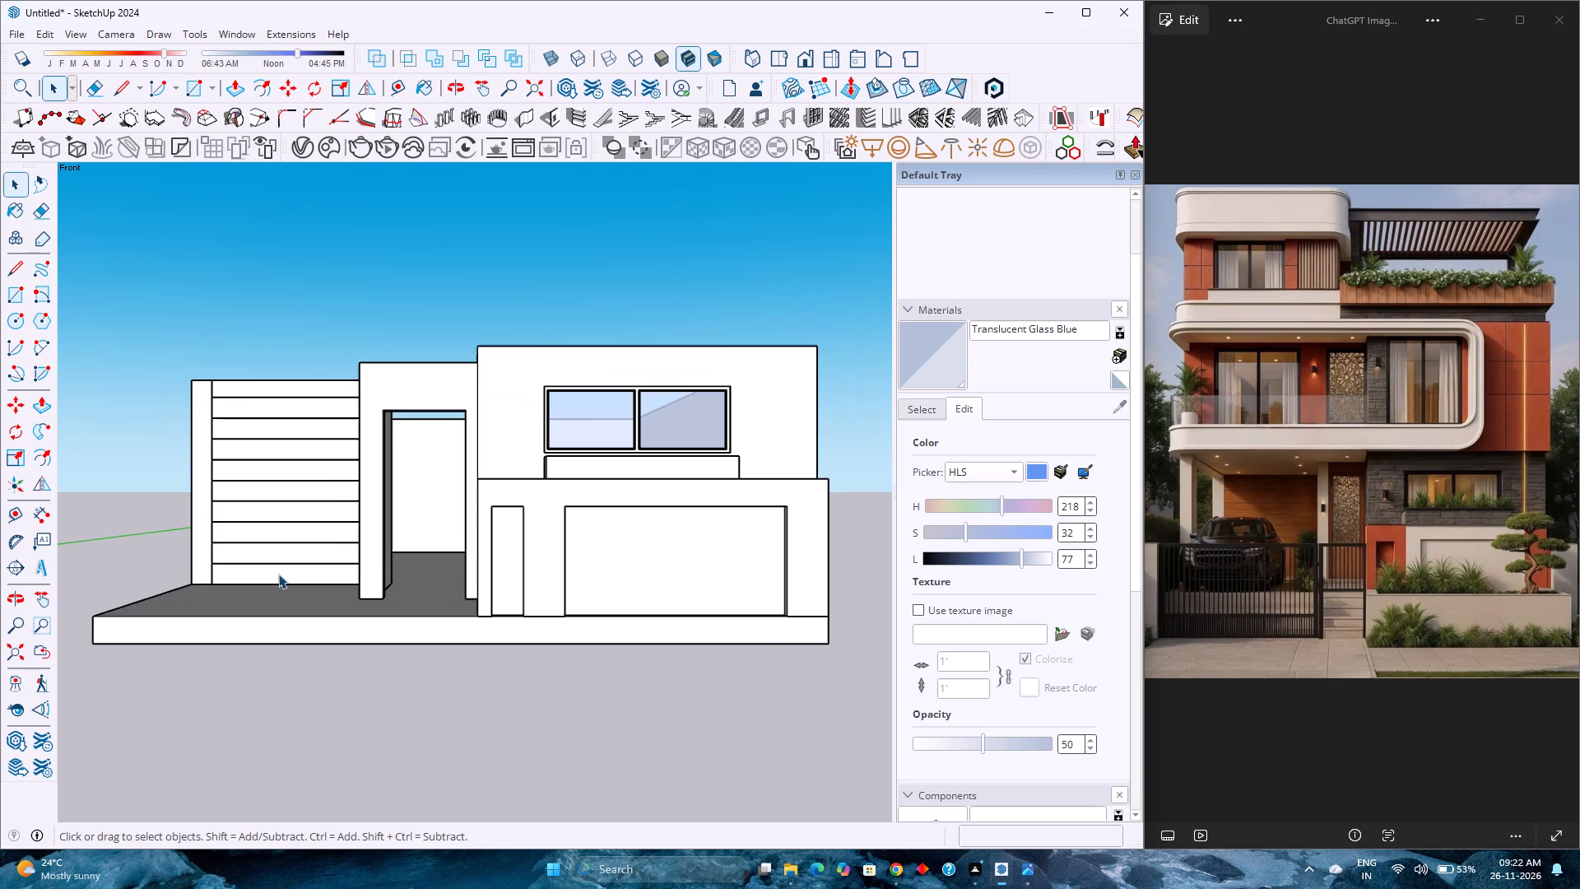
{"action": "scroll", "coordinate": [351, 528], "scroll_direction": "up", "scroll_amount": 3}
{"action": "scroll", "coordinate": [355, 527], "scroll_direction": "down", "scroll_amount": 2}
{"action": "scroll", "coordinate": [355, 527], "scroll_direction": "up", "scroll_amount": 1}
{"action": "middle_click_drag", "start_coordinate": [355, 527], "coordinate": [351, 561]}
{"action": "middle_click", "coordinate": [351, 561]}
{"action": "middle_click", "coordinate": [351, 561]}
{"action": "scroll", "coordinate": [351, 554], "scroll_direction": "down", "scroll_amount": 3}
{"action": "scroll", "coordinate": [351, 554], "scroll_direction": "up", "scroll_amount": 1}
{"action": "scroll", "coordinate": [351, 552], "scroll_direction": "down", "scroll_amount": 4}
{"action": "scroll", "coordinate": [351, 550], "scroll_direction": "up", "scroll_amount": 2}
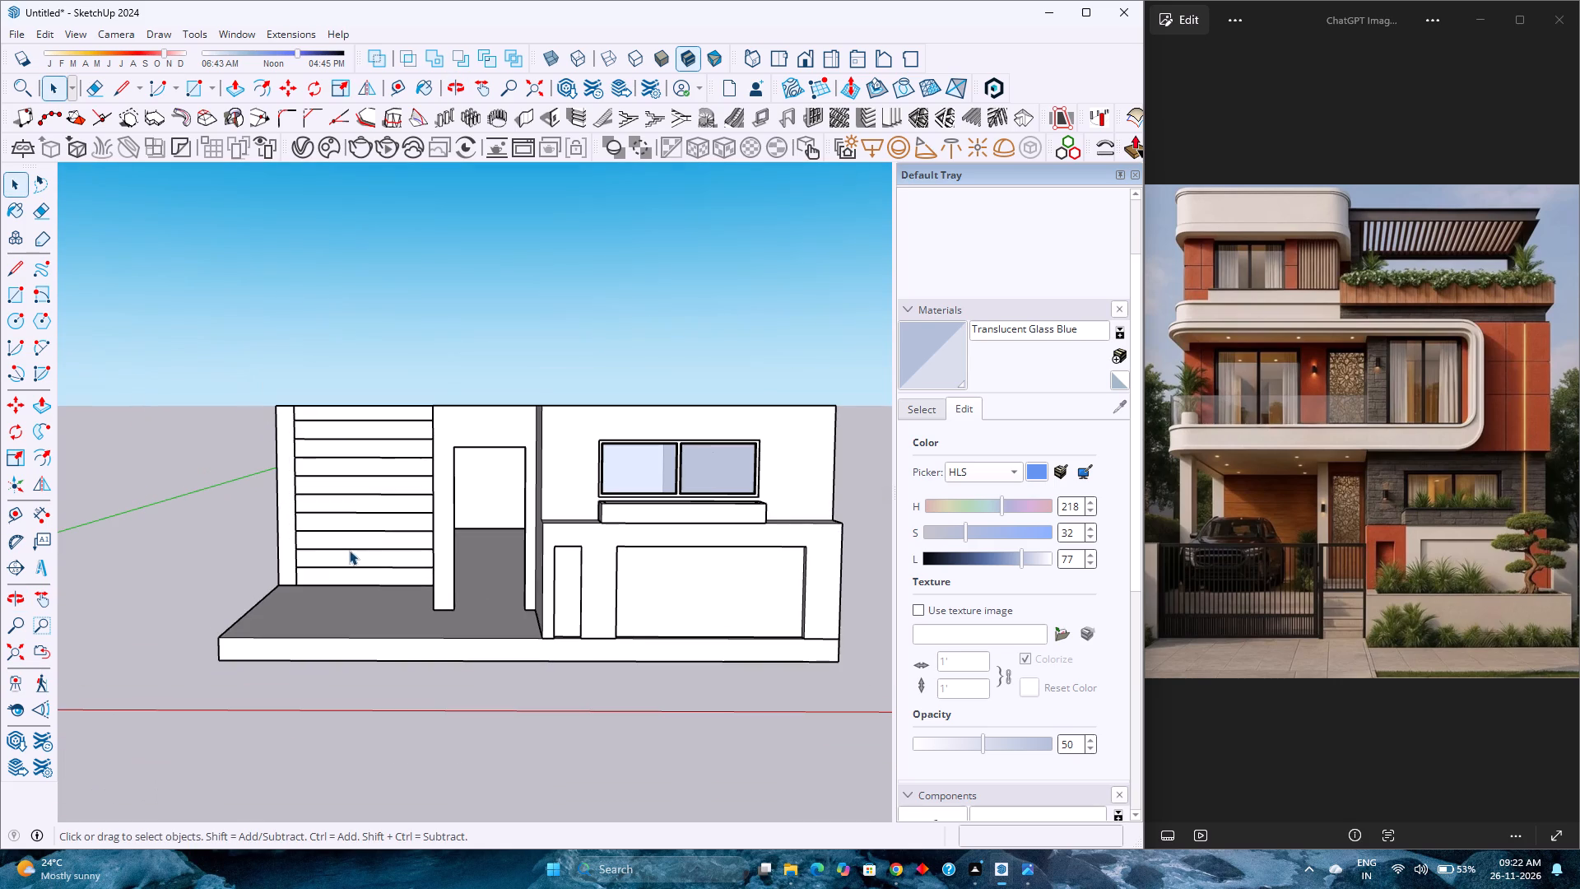
{"action": "left_click", "coordinate": [800, 61]}
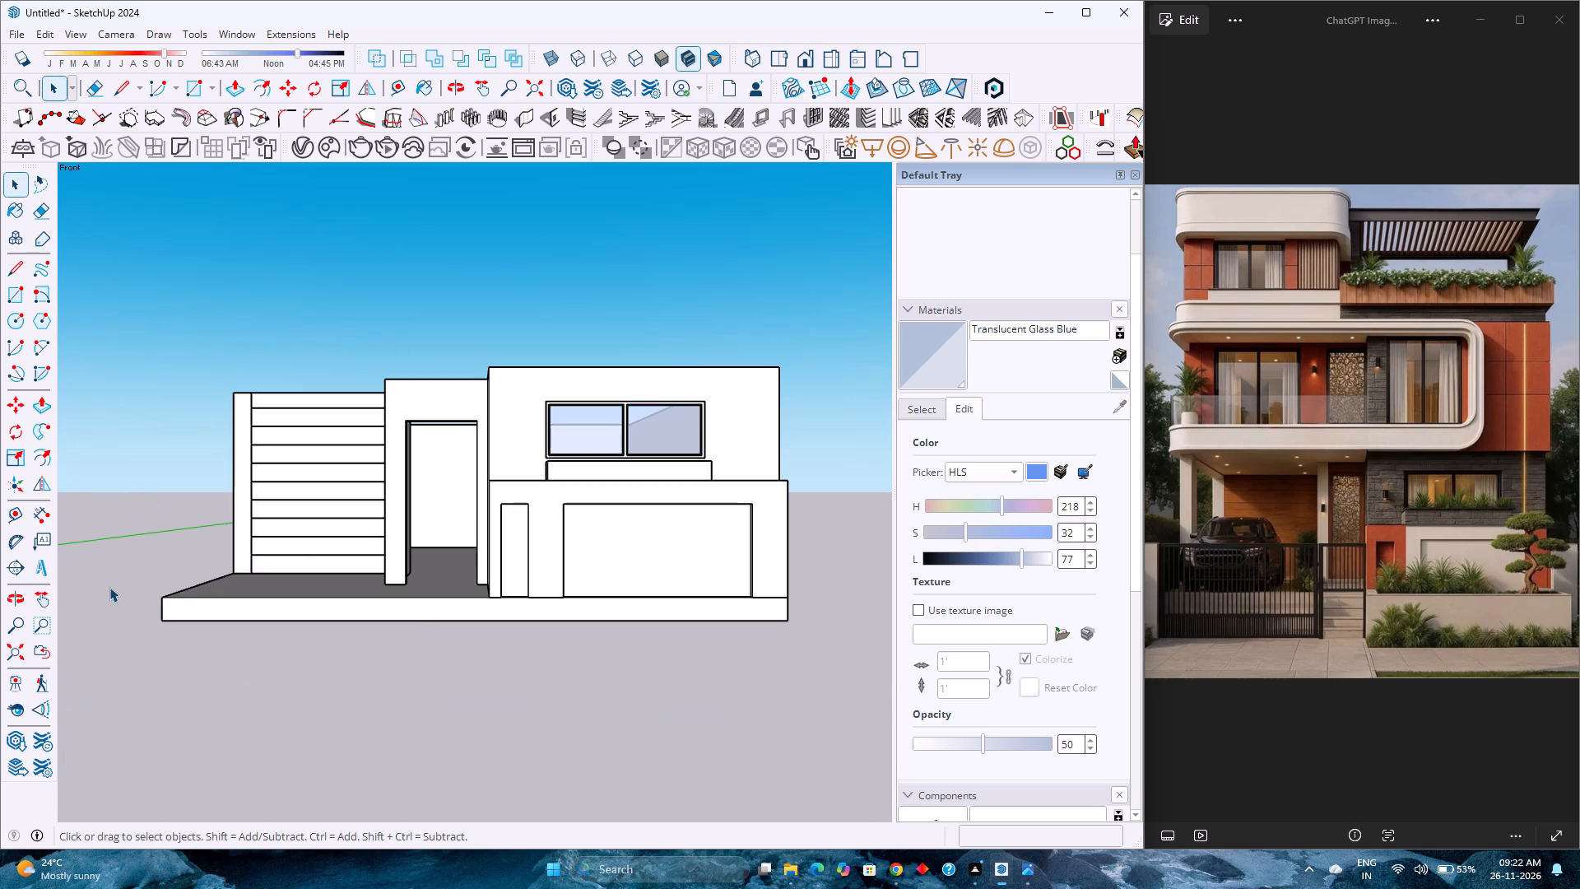
{"action": "left_click", "coordinate": [26, 652]}
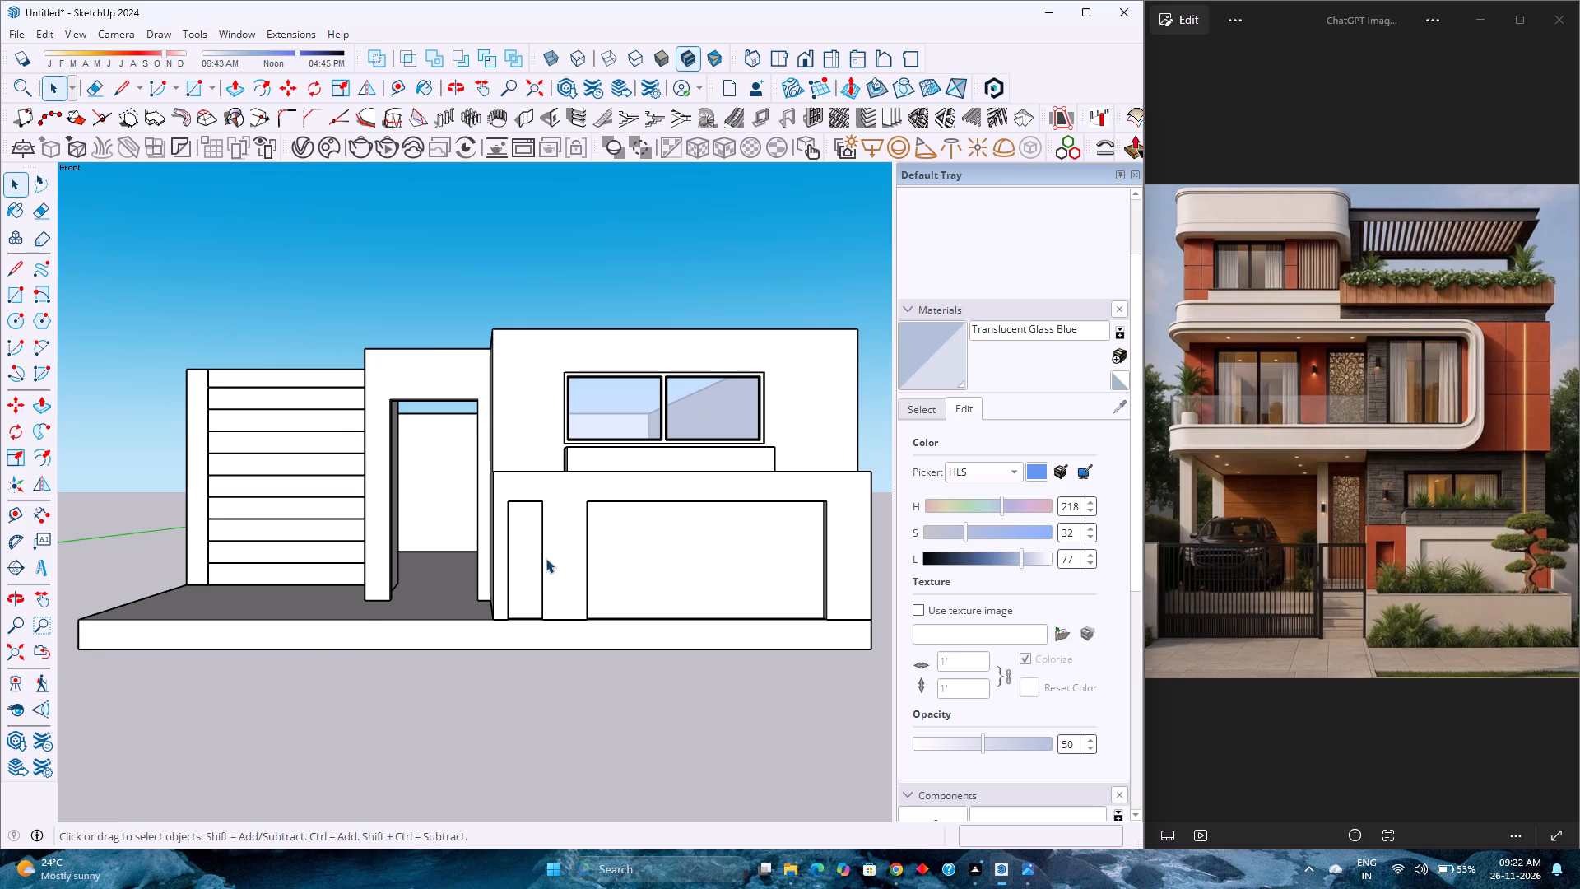
{"action": "scroll", "coordinate": [560, 564], "scroll_direction": "down", "scroll_amount": 1}
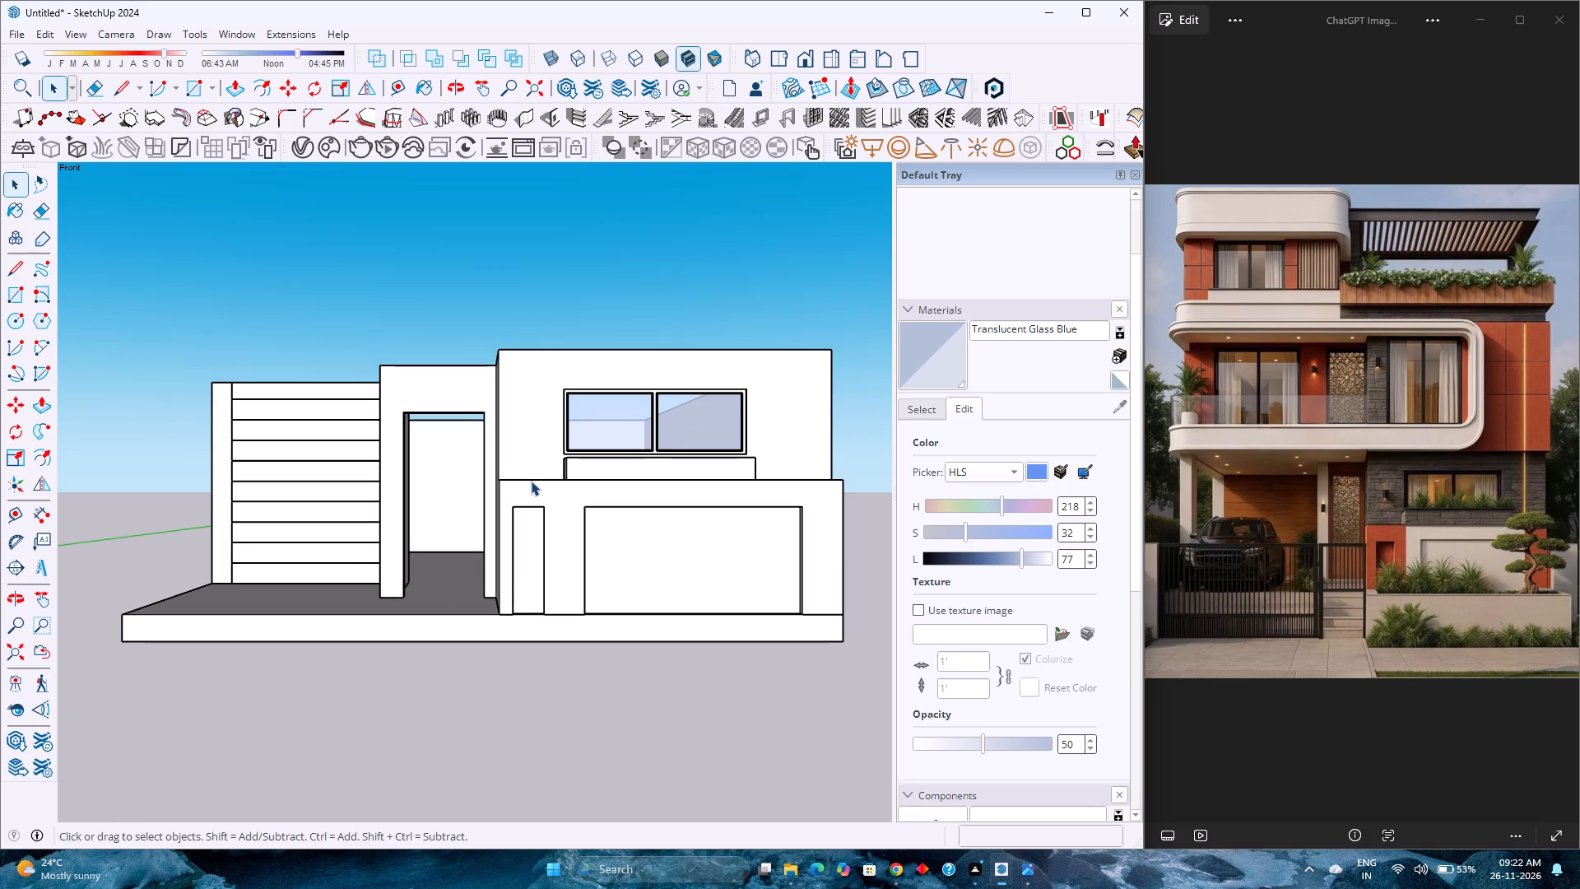
{"action": "scroll", "coordinate": [531, 481], "scroll_direction": "up", "scroll_amount": 1}
{"action": "scroll", "coordinate": [531, 481], "scroll_direction": "down", "scroll_amount": 2}
{"action": "scroll", "coordinate": [531, 481], "scroll_direction": "up", "scroll_amount": 2}
{"action": "scroll", "coordinate": [531, 481], "scroll_direction": "down", "scroll_amount": 2}
{"action": "scroll", "coordinate": [531, 481], "scroll_direction": "up", "scroll_amount": 2}
{"action": "scroll", "coordinate": [531, 481], "scroll_direction": "down", "scroll_amount": 2}
{"action": "scroll", "coordinate": [531, 481], "scroll_direction": "up", "scroll_amount": 2}
{"action": "scroll", "coordinate": [531, 481], "scroll_direction": "down", "scroll_amount": 2}
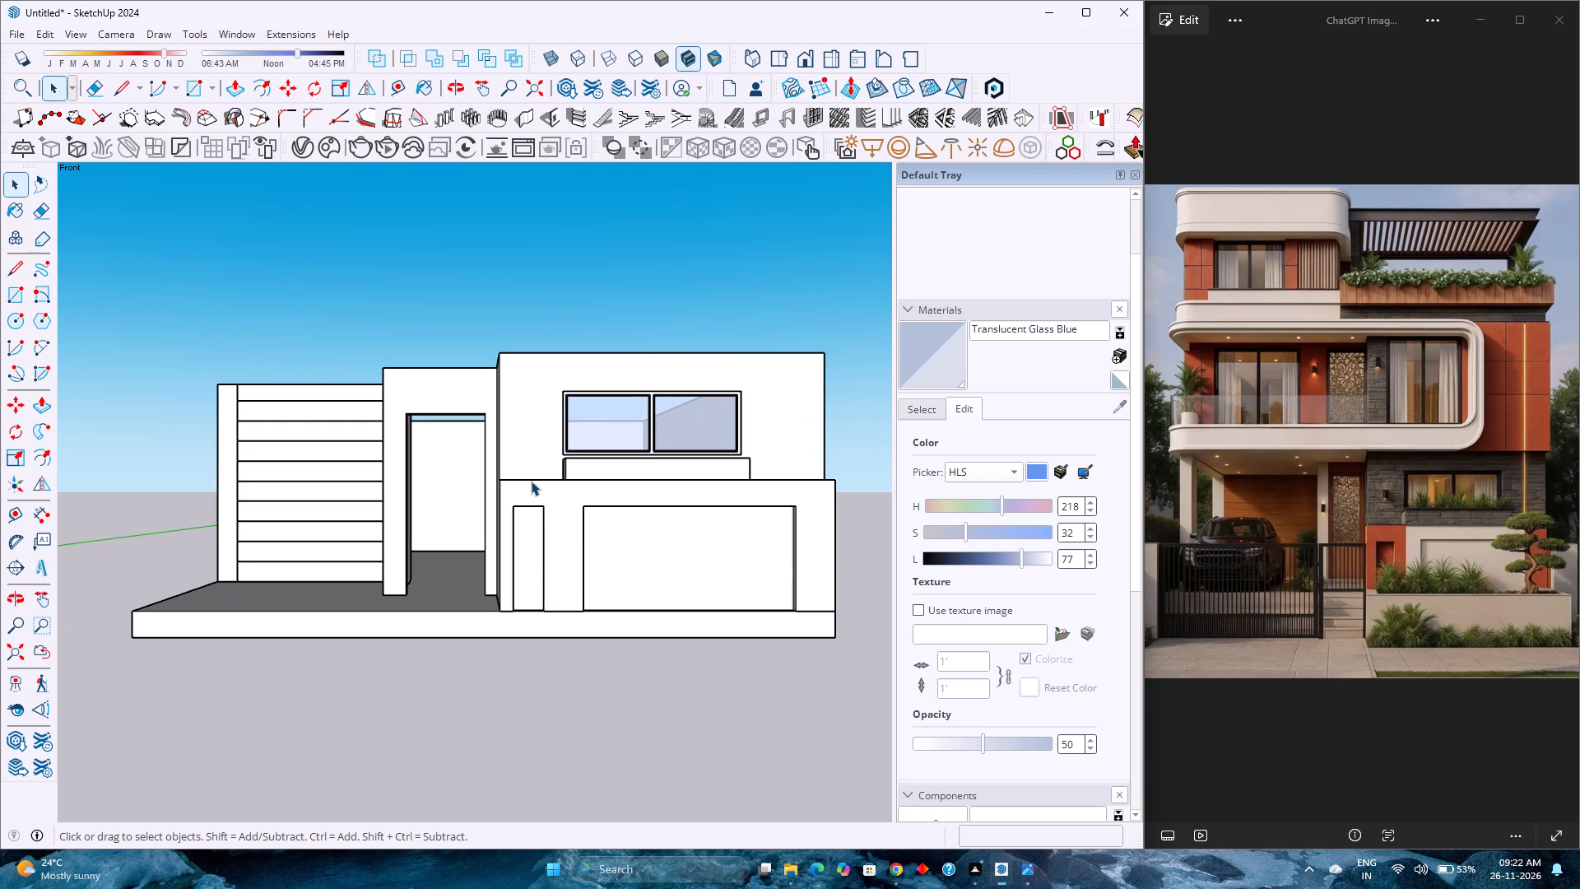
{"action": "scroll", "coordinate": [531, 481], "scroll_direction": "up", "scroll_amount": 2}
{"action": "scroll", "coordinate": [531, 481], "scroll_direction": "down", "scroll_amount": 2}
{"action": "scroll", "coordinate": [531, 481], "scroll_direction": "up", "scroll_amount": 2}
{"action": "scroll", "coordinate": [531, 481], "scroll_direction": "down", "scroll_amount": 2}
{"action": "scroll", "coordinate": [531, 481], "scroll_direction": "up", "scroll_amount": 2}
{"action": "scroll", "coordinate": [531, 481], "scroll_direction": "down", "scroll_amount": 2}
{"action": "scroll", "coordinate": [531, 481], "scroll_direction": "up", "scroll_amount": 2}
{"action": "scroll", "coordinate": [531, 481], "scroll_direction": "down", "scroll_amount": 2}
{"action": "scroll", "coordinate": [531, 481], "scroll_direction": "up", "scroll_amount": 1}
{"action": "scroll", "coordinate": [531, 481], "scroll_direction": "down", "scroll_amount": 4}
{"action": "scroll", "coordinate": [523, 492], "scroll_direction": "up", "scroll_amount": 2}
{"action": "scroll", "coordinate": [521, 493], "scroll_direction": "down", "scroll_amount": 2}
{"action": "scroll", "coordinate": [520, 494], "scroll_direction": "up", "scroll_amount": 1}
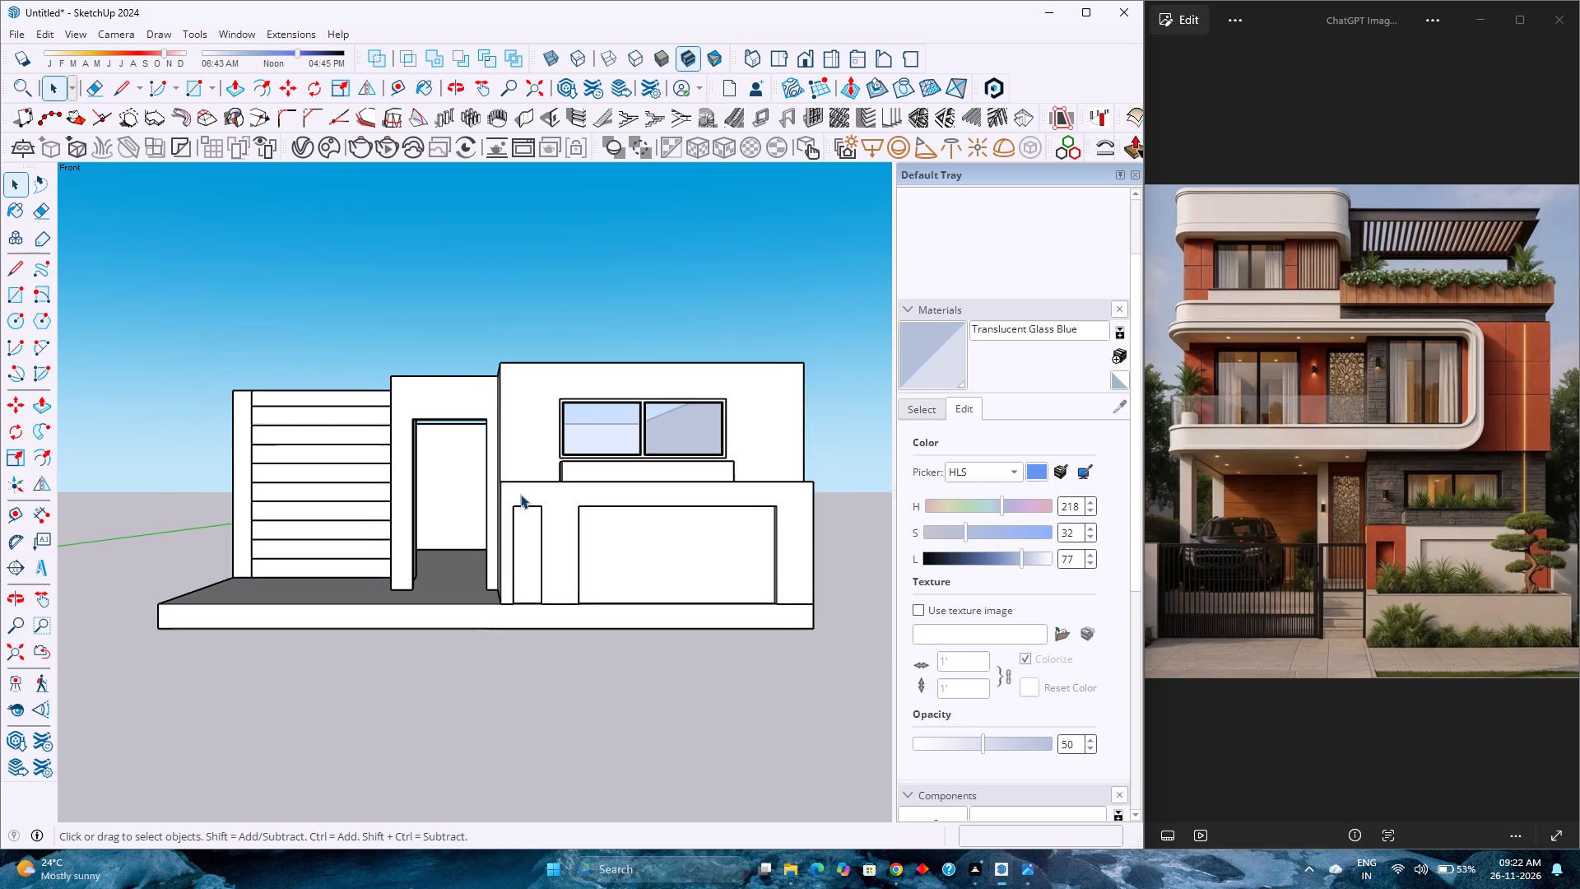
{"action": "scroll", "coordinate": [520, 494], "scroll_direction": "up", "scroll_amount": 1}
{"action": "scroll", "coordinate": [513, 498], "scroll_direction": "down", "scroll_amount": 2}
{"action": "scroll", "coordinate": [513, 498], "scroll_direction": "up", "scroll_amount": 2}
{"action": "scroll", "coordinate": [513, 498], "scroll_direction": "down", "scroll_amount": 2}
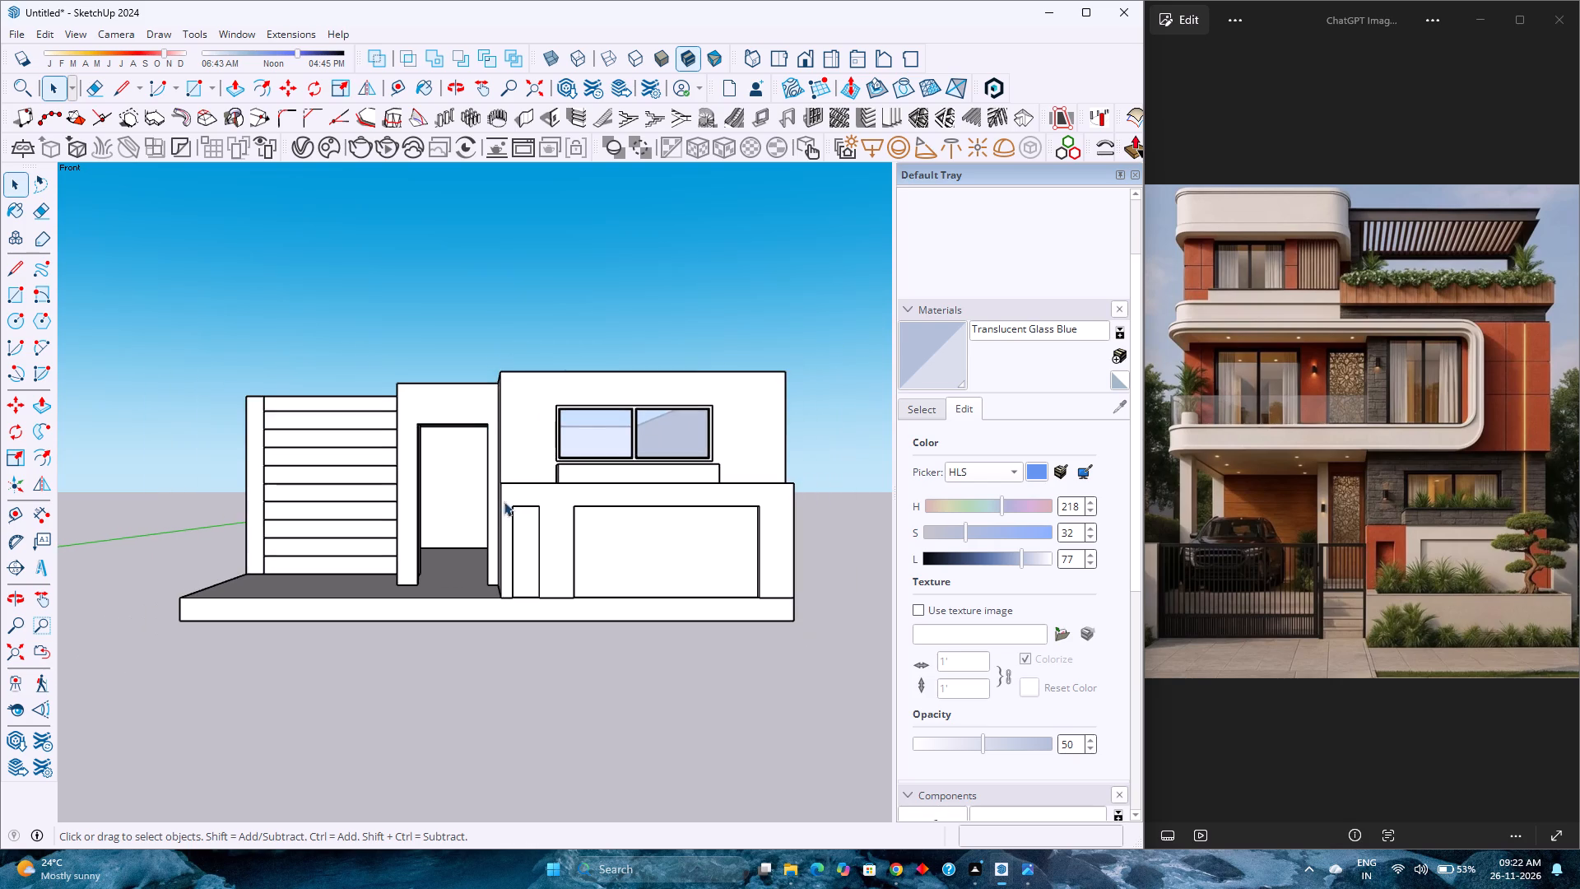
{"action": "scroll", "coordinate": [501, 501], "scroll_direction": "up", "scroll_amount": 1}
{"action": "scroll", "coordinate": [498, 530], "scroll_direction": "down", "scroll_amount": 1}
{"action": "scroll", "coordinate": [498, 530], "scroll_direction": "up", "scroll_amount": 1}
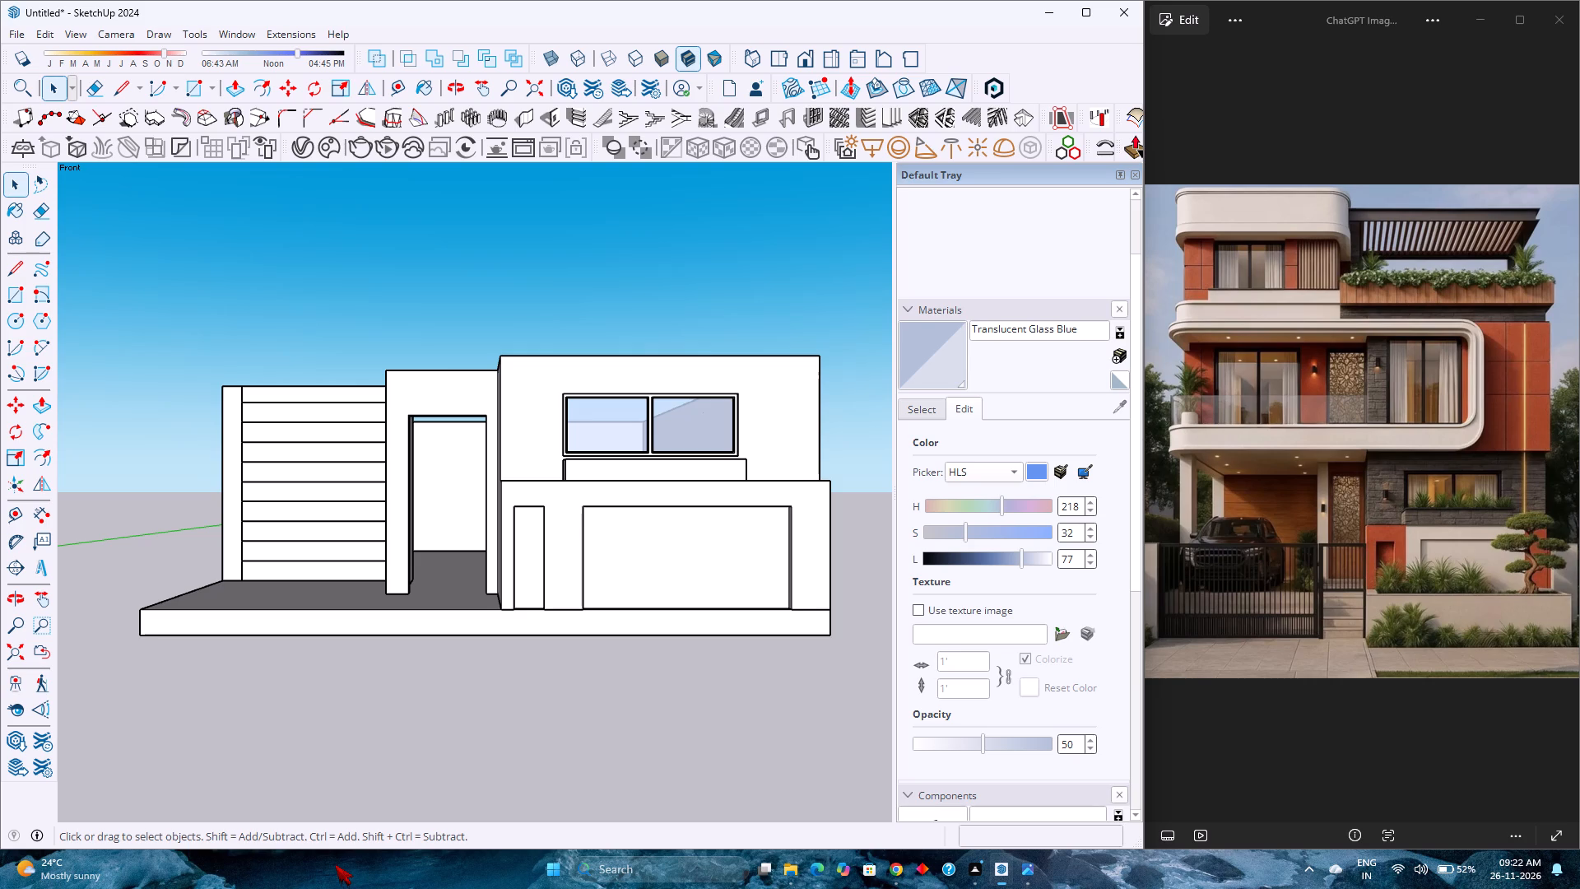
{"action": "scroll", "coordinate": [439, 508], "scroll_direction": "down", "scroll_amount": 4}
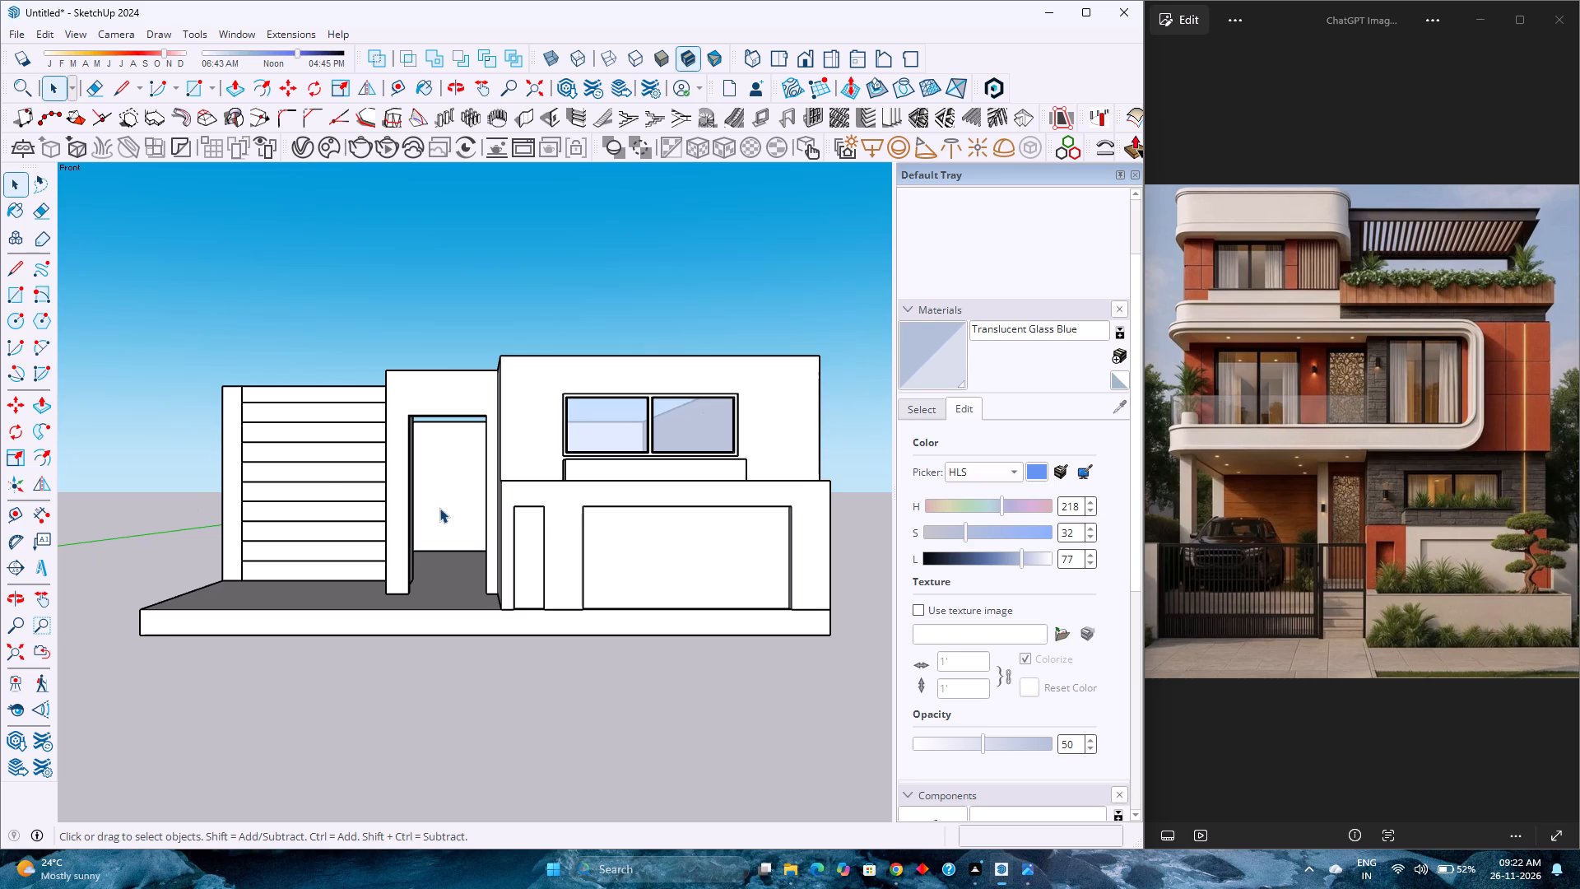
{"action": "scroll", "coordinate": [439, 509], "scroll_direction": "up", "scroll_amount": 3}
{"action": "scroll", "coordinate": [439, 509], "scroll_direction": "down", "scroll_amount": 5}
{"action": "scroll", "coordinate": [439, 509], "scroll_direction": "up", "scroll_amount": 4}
Select the whole ground-floor house group, picking it at the entrance opening beside the slatted garage wall.
{"action": "left_click", "coordinate": [439, 509]}
{"action": "scroll", "coordinate": [436, 512], "scroll_direction": "up", "scroll_amount": 4}
{"action": "left_click_drag", "start_coordinate": [0, 596], "coordinate": [291, 724]}
{"action": "left_click_drag", "start_coordinate": [0, 675], "coordinate": [324, 747]}
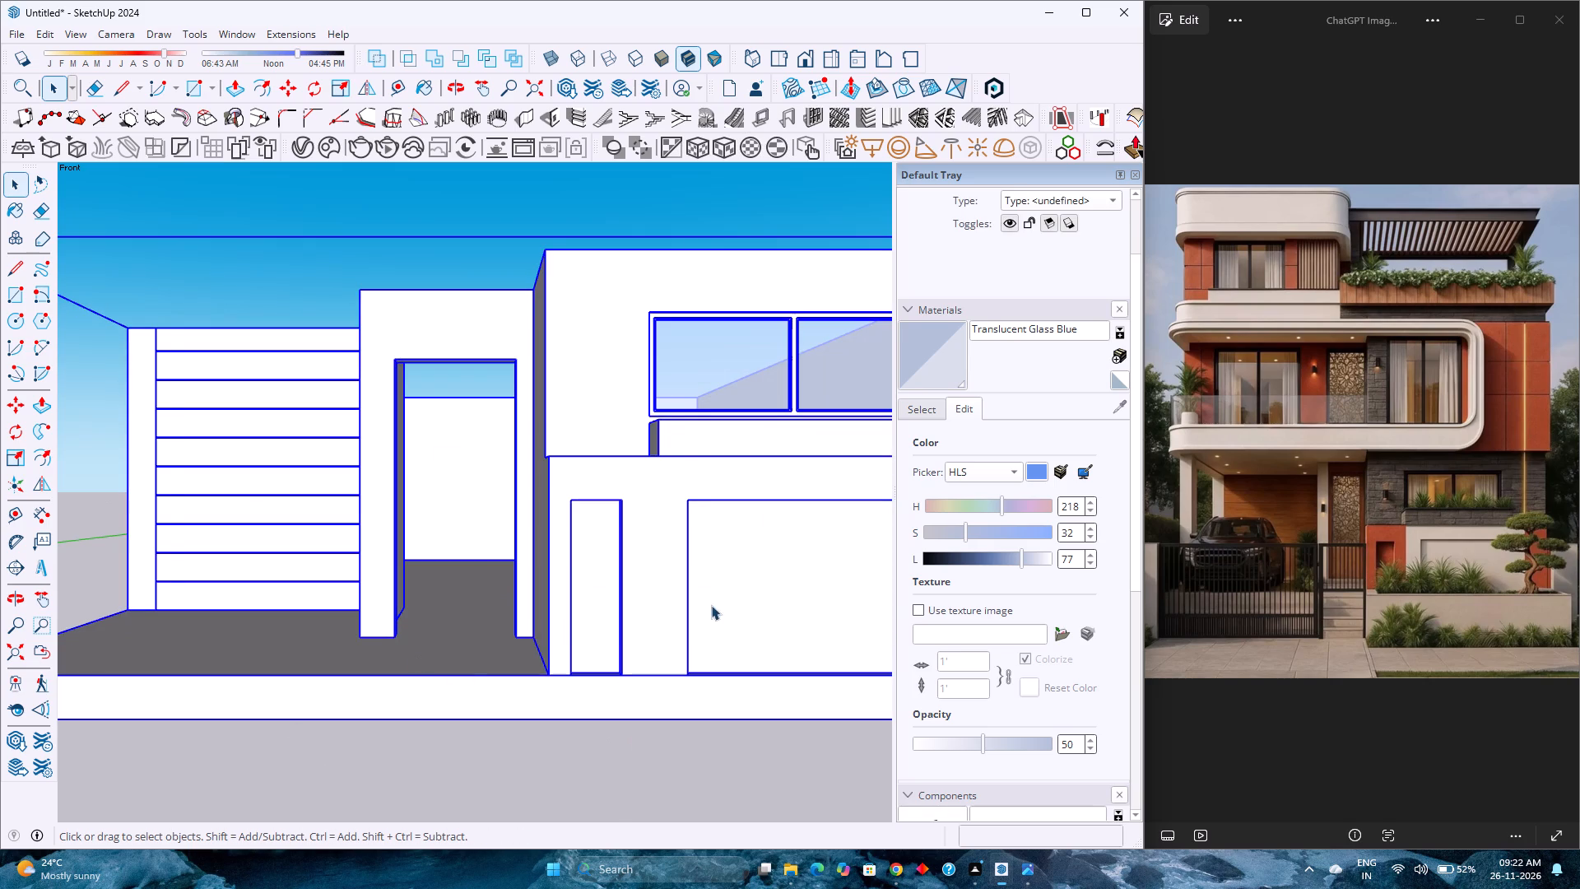
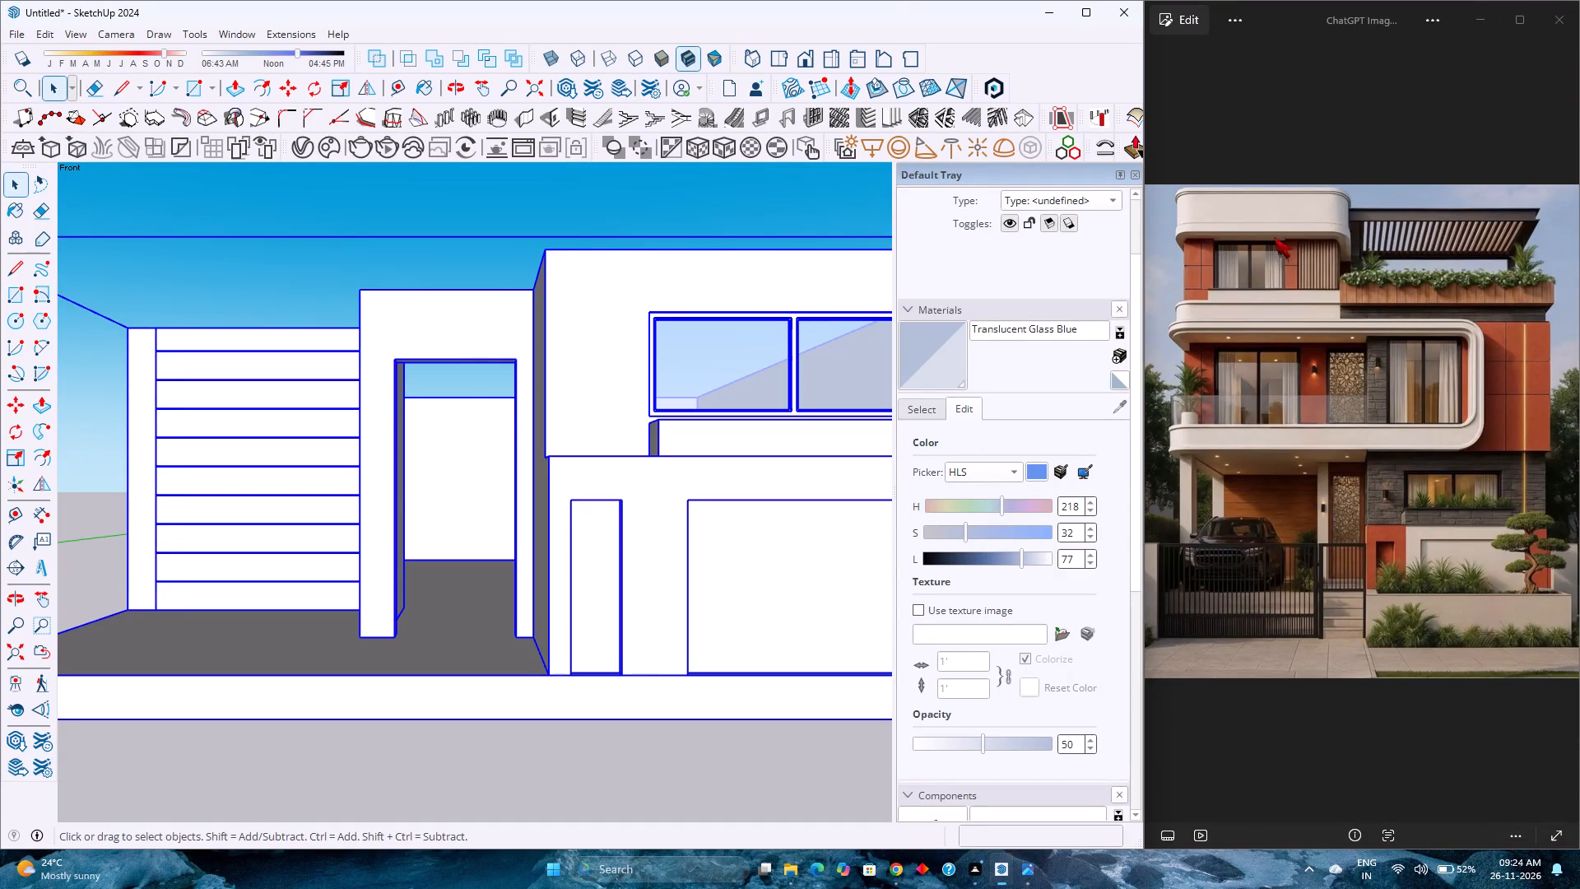
Examine the whole selected ground-floor house group, first from the front and from a raised front angle showing its open top.
{"action": "scroll", "coordinate": [590, 225], "scroll_direction": "down", "scroll_amount": 5}
{"action": "scroll", "coordinate": [594, 267], "scroll_direction": "up", "scroll_amount": 5}
{"action": "left_click", "coordinate": [606, 304]}
{"action": "scroll", "coordinate": [603, 310], "scroll_direction": "down", "scroll_amount": 3}
{"action": "scroll", "coordinate": [603, 310], "scroll_direction": "up", "scroll_amount": 4}
{"action": "scroll", "coordinate": [603, 310], "scroll_direction": "down", "scroll_amount": 4}
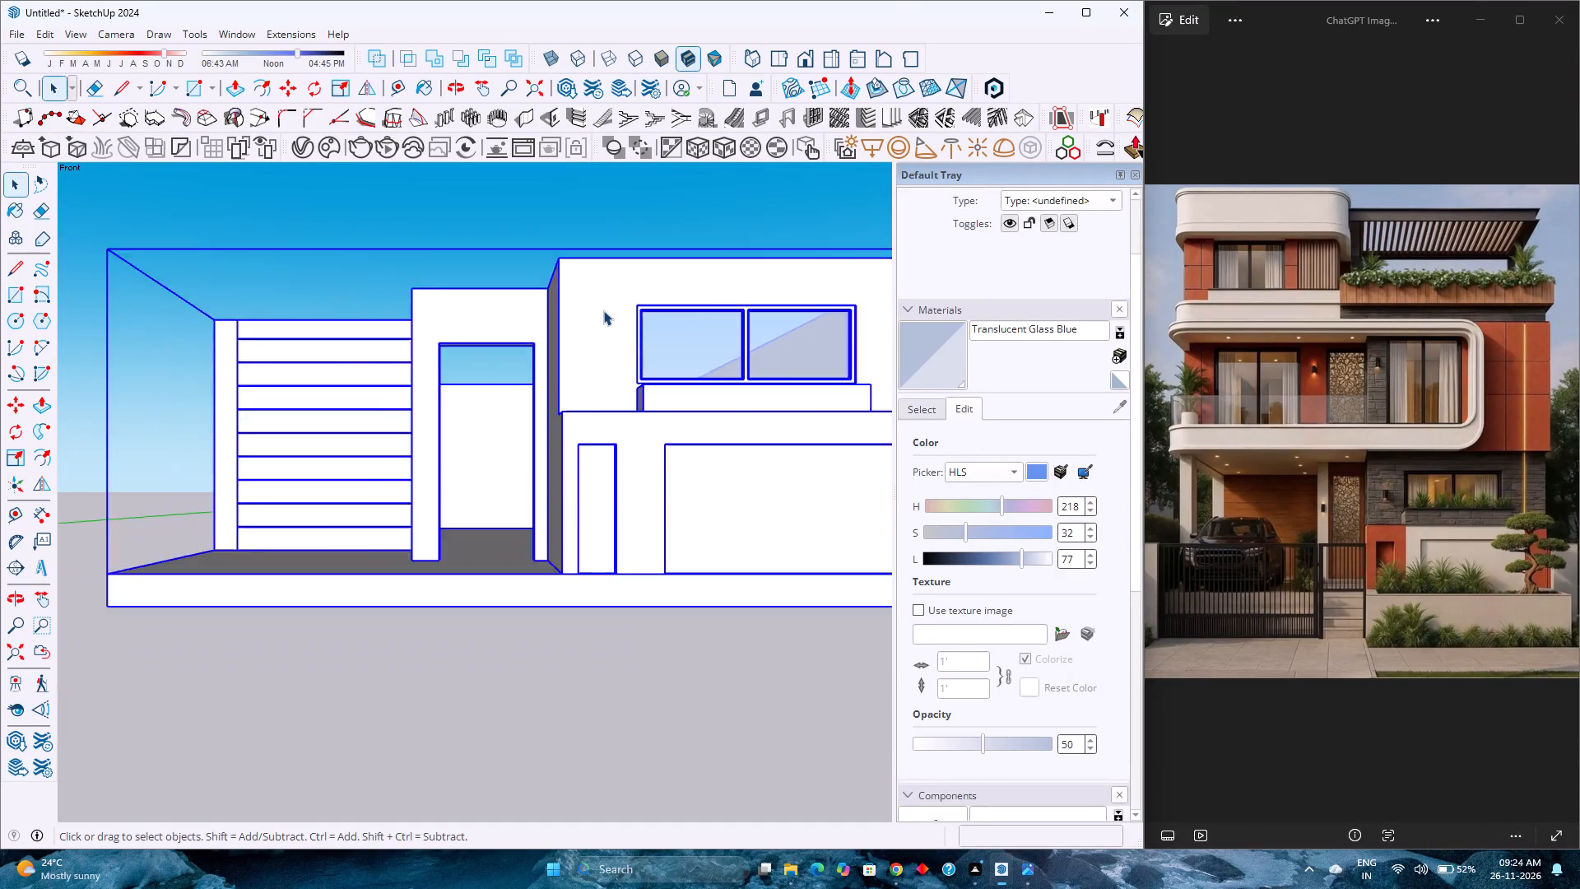
{"action": "scroll", "coordinate": [603, 310], "scroll_direction": "down", "scroll_amount": 4}
{"action": "scroll", "coordinate": [621, 310], "scroll_direction": "up", "scroll_amount": 4}
{"action": "middle_click_drag", "start_coordinate": [621, 310], "coordinate": [594, 402]}
{"action": "scroll", "coordinate": [594, 402], "scroll_direction": "down", "scroll_amount": 4}
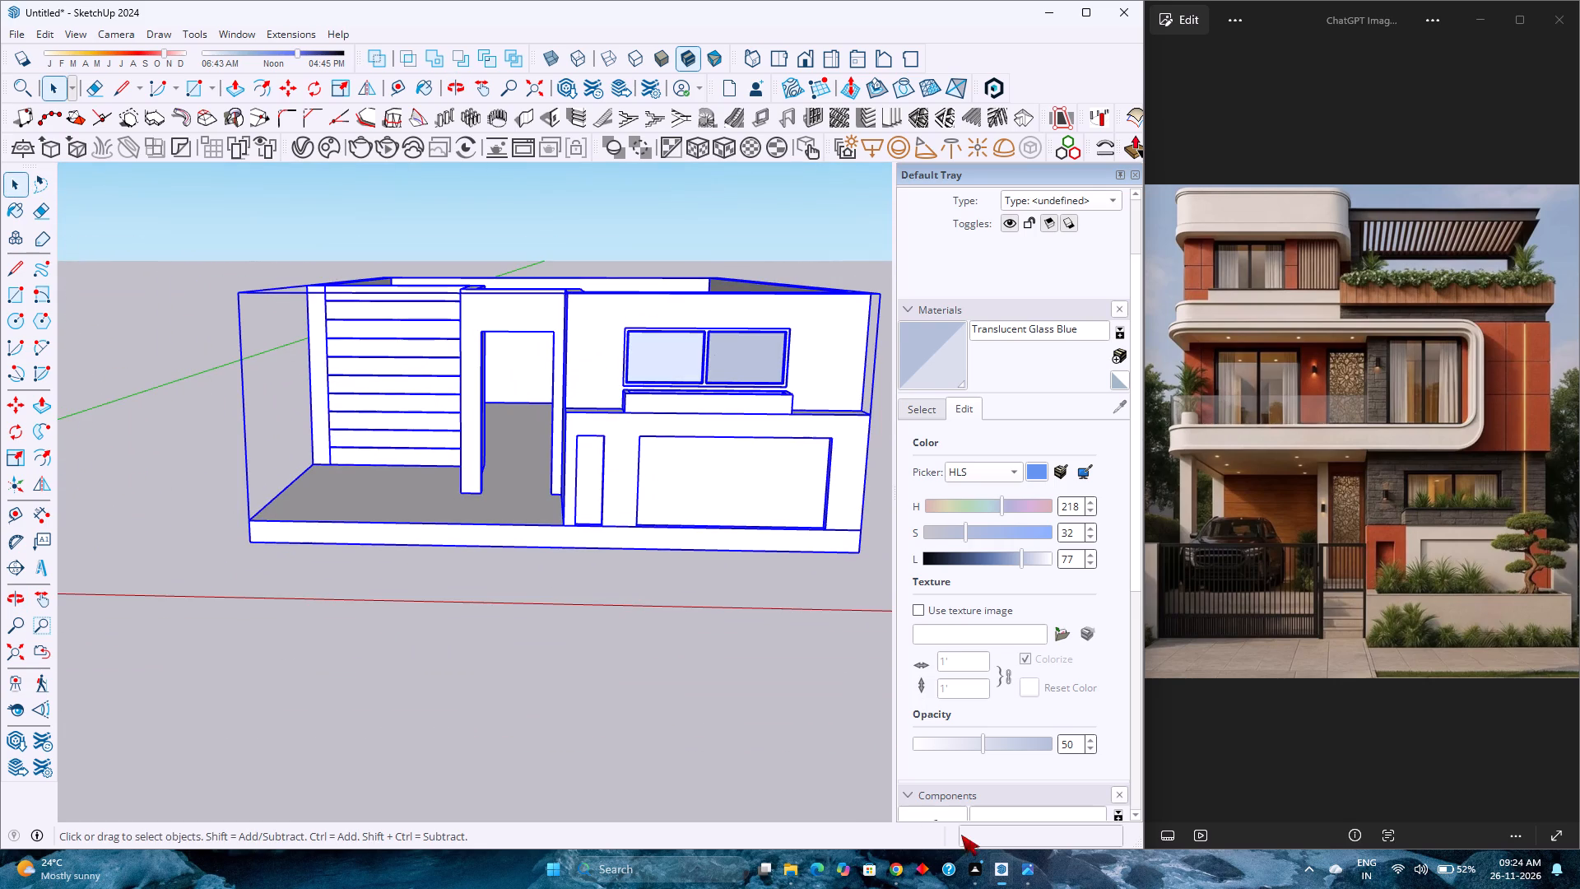
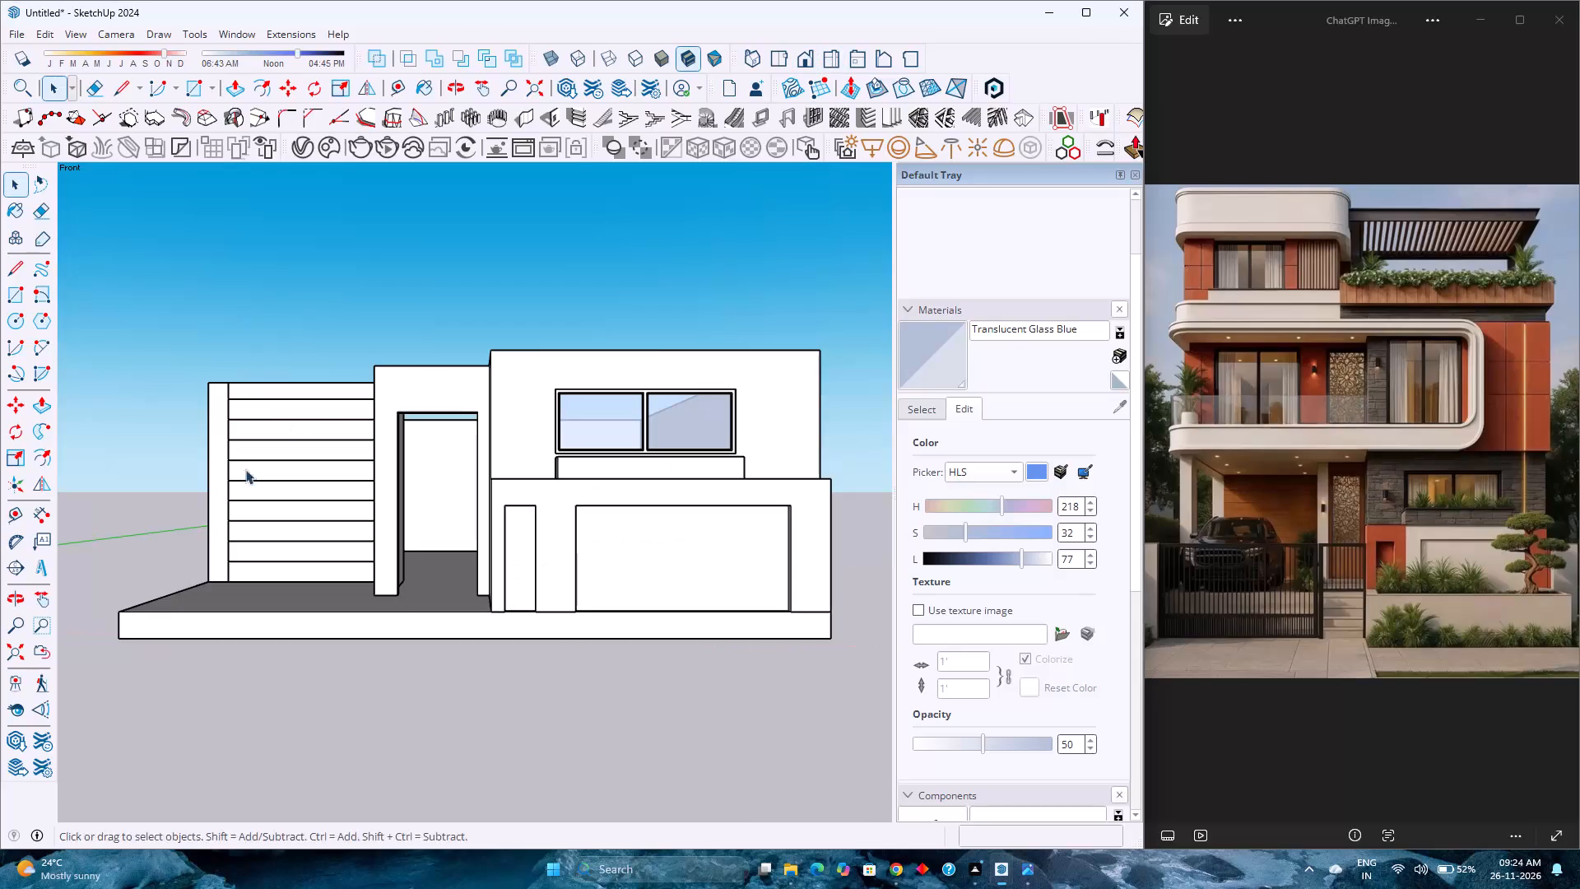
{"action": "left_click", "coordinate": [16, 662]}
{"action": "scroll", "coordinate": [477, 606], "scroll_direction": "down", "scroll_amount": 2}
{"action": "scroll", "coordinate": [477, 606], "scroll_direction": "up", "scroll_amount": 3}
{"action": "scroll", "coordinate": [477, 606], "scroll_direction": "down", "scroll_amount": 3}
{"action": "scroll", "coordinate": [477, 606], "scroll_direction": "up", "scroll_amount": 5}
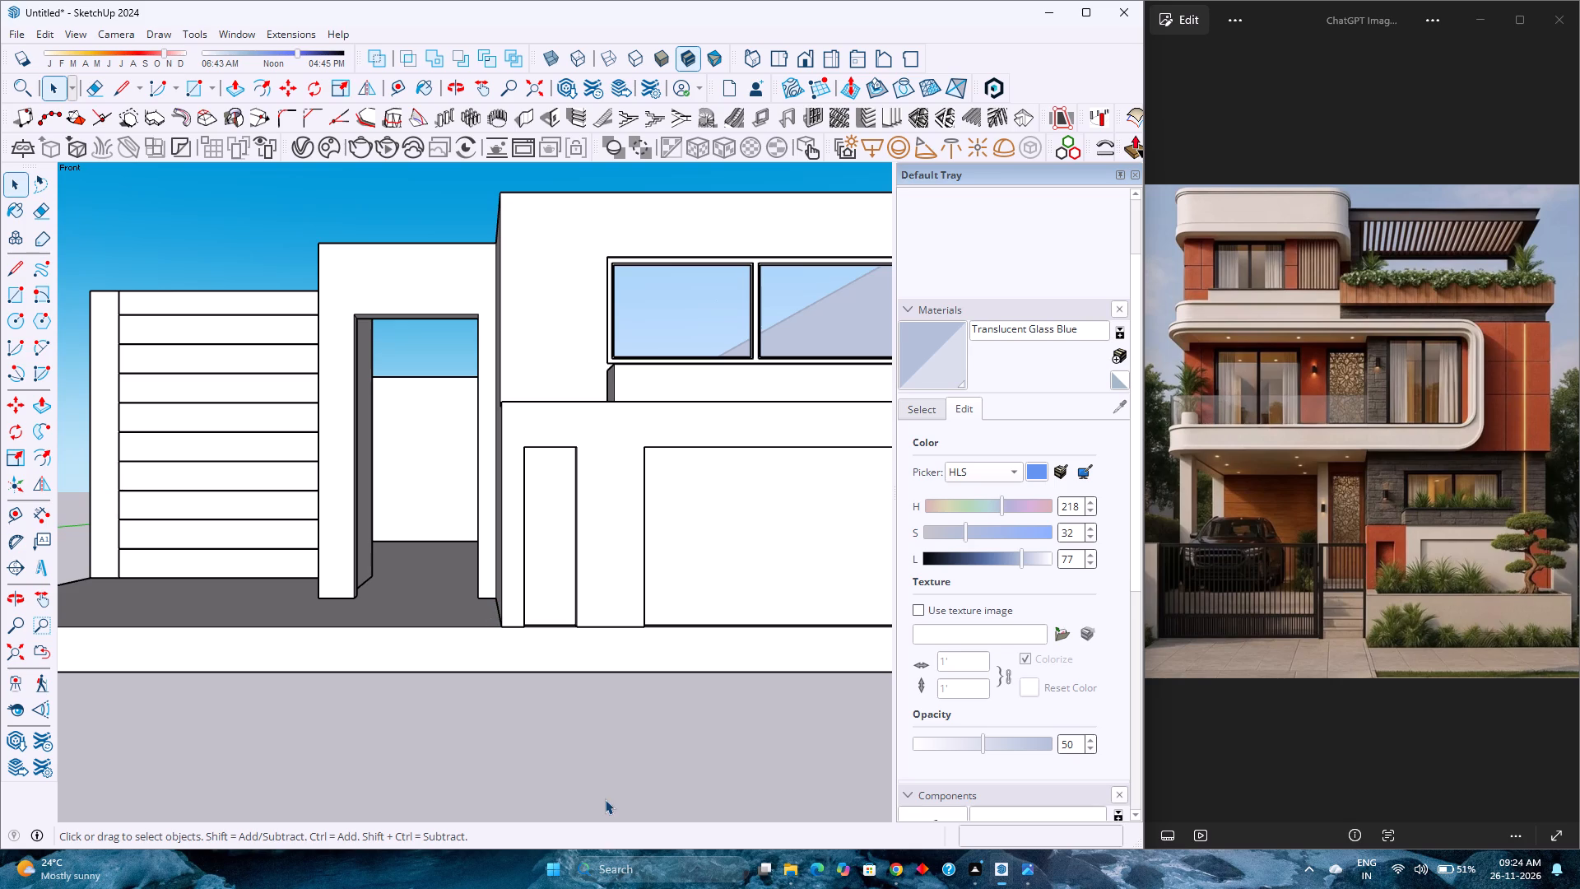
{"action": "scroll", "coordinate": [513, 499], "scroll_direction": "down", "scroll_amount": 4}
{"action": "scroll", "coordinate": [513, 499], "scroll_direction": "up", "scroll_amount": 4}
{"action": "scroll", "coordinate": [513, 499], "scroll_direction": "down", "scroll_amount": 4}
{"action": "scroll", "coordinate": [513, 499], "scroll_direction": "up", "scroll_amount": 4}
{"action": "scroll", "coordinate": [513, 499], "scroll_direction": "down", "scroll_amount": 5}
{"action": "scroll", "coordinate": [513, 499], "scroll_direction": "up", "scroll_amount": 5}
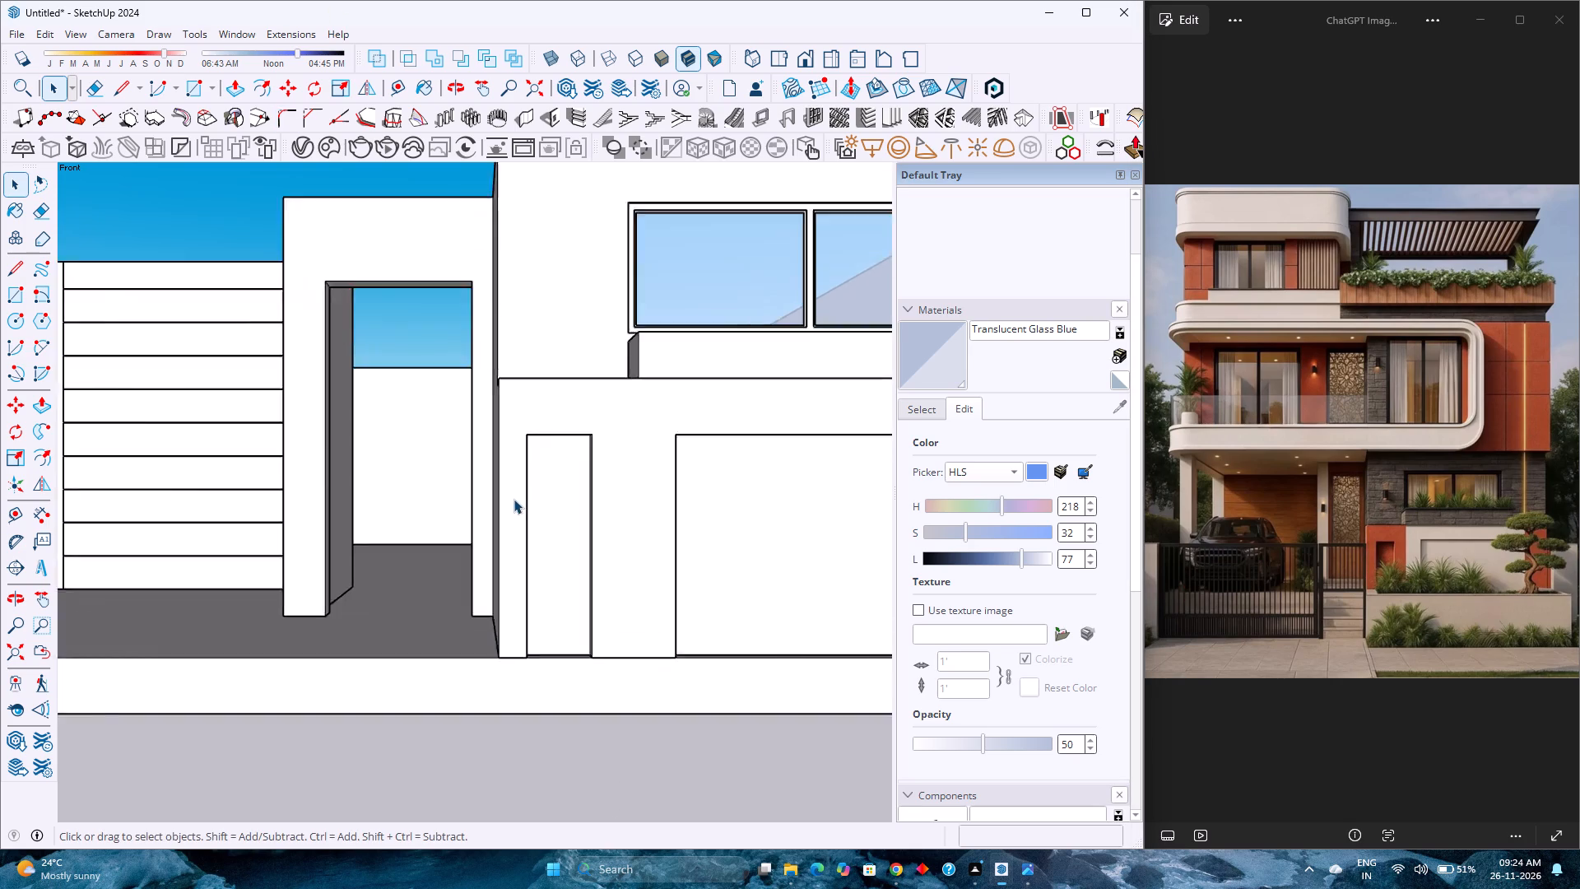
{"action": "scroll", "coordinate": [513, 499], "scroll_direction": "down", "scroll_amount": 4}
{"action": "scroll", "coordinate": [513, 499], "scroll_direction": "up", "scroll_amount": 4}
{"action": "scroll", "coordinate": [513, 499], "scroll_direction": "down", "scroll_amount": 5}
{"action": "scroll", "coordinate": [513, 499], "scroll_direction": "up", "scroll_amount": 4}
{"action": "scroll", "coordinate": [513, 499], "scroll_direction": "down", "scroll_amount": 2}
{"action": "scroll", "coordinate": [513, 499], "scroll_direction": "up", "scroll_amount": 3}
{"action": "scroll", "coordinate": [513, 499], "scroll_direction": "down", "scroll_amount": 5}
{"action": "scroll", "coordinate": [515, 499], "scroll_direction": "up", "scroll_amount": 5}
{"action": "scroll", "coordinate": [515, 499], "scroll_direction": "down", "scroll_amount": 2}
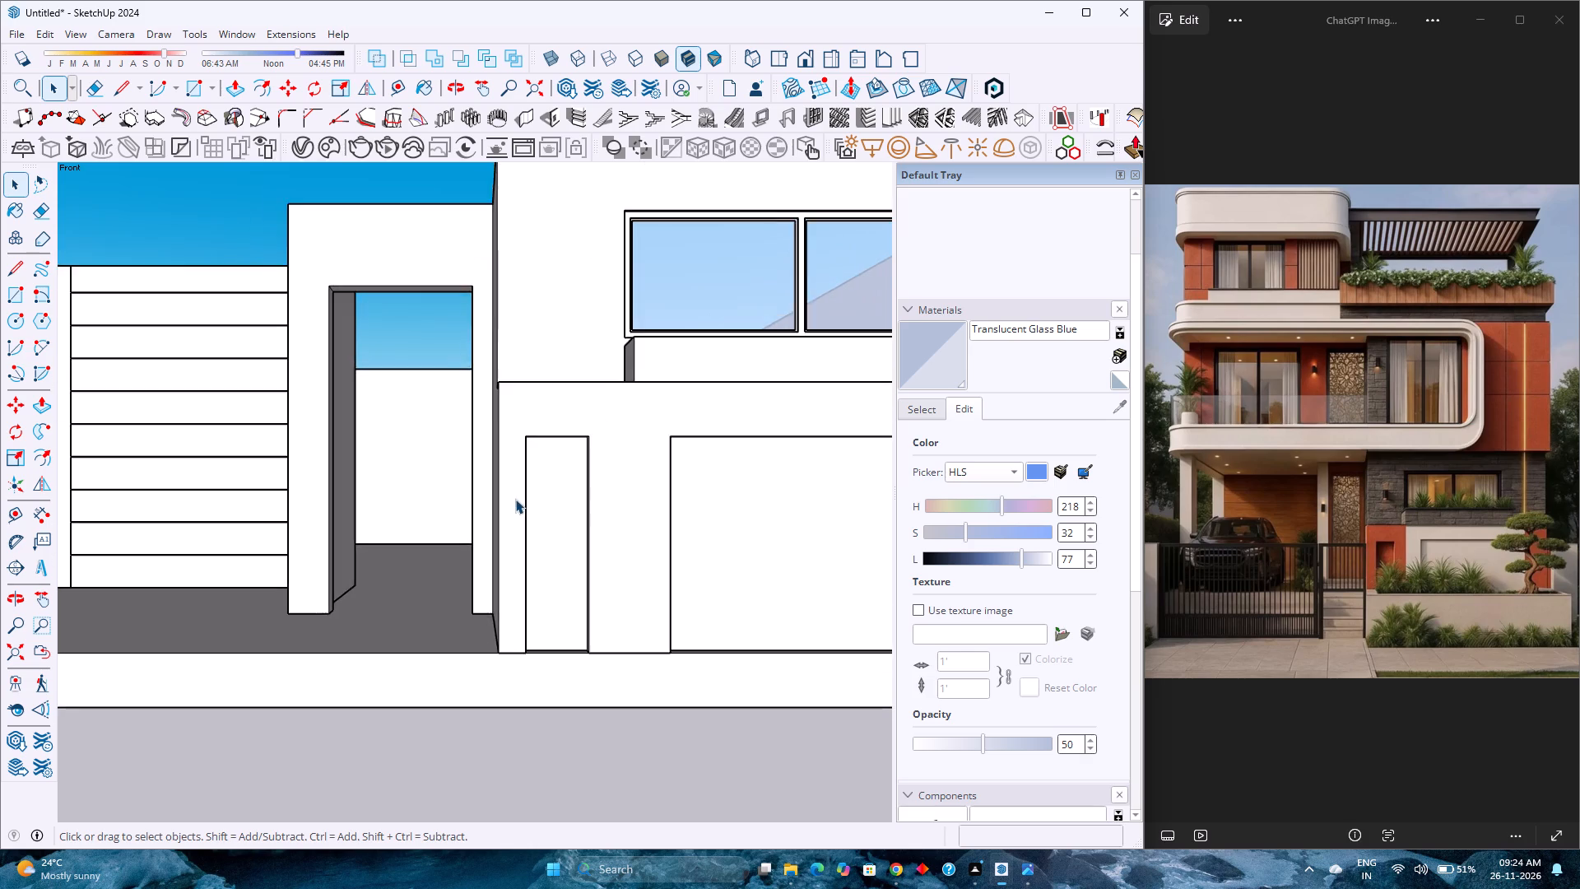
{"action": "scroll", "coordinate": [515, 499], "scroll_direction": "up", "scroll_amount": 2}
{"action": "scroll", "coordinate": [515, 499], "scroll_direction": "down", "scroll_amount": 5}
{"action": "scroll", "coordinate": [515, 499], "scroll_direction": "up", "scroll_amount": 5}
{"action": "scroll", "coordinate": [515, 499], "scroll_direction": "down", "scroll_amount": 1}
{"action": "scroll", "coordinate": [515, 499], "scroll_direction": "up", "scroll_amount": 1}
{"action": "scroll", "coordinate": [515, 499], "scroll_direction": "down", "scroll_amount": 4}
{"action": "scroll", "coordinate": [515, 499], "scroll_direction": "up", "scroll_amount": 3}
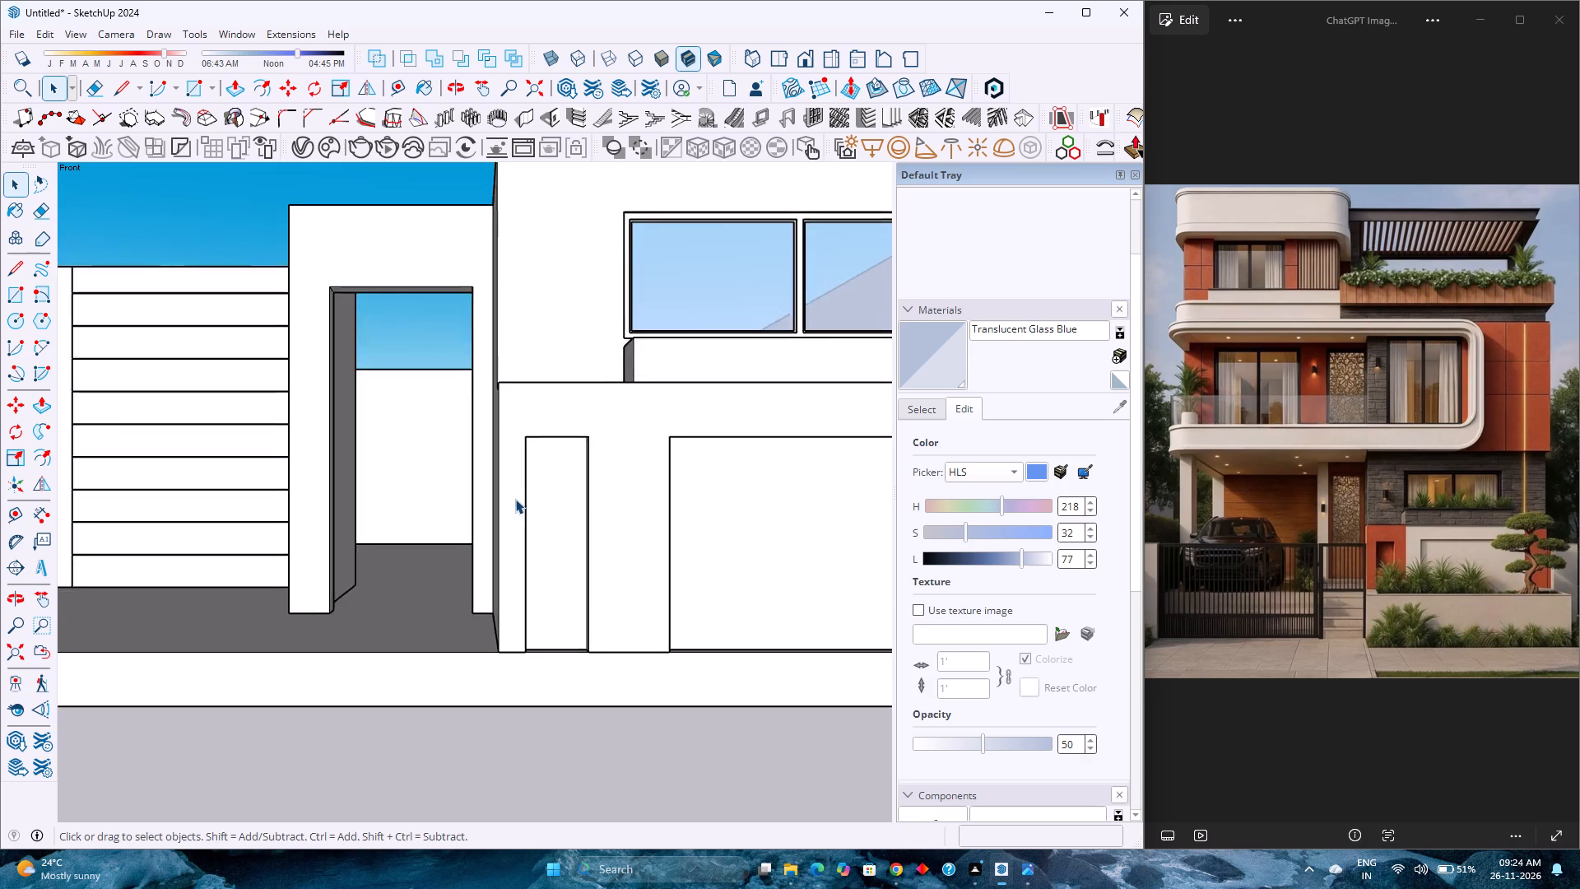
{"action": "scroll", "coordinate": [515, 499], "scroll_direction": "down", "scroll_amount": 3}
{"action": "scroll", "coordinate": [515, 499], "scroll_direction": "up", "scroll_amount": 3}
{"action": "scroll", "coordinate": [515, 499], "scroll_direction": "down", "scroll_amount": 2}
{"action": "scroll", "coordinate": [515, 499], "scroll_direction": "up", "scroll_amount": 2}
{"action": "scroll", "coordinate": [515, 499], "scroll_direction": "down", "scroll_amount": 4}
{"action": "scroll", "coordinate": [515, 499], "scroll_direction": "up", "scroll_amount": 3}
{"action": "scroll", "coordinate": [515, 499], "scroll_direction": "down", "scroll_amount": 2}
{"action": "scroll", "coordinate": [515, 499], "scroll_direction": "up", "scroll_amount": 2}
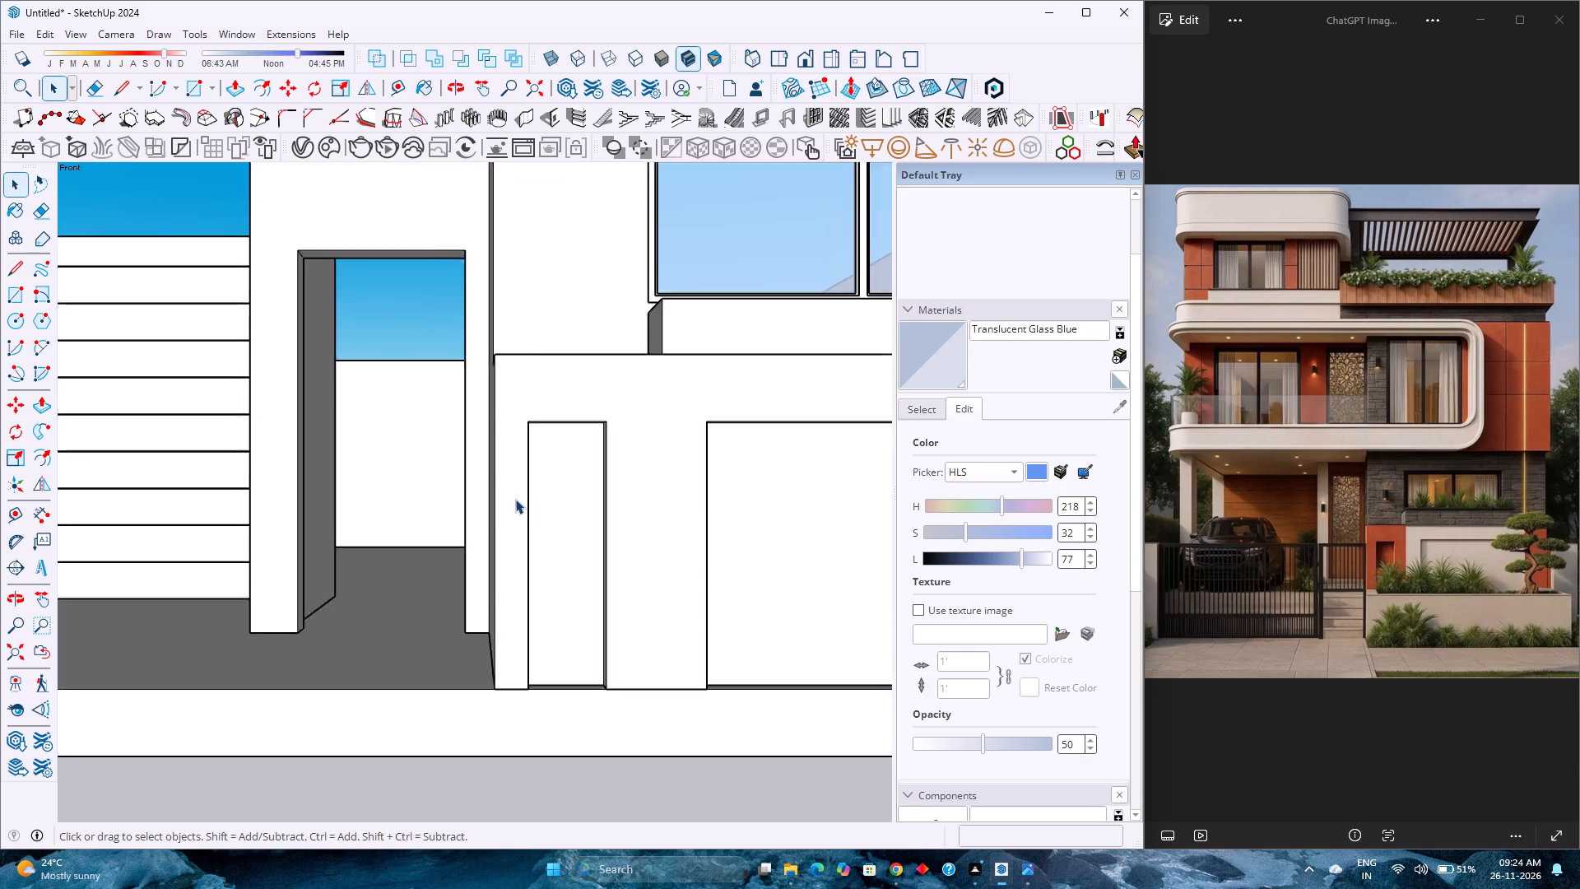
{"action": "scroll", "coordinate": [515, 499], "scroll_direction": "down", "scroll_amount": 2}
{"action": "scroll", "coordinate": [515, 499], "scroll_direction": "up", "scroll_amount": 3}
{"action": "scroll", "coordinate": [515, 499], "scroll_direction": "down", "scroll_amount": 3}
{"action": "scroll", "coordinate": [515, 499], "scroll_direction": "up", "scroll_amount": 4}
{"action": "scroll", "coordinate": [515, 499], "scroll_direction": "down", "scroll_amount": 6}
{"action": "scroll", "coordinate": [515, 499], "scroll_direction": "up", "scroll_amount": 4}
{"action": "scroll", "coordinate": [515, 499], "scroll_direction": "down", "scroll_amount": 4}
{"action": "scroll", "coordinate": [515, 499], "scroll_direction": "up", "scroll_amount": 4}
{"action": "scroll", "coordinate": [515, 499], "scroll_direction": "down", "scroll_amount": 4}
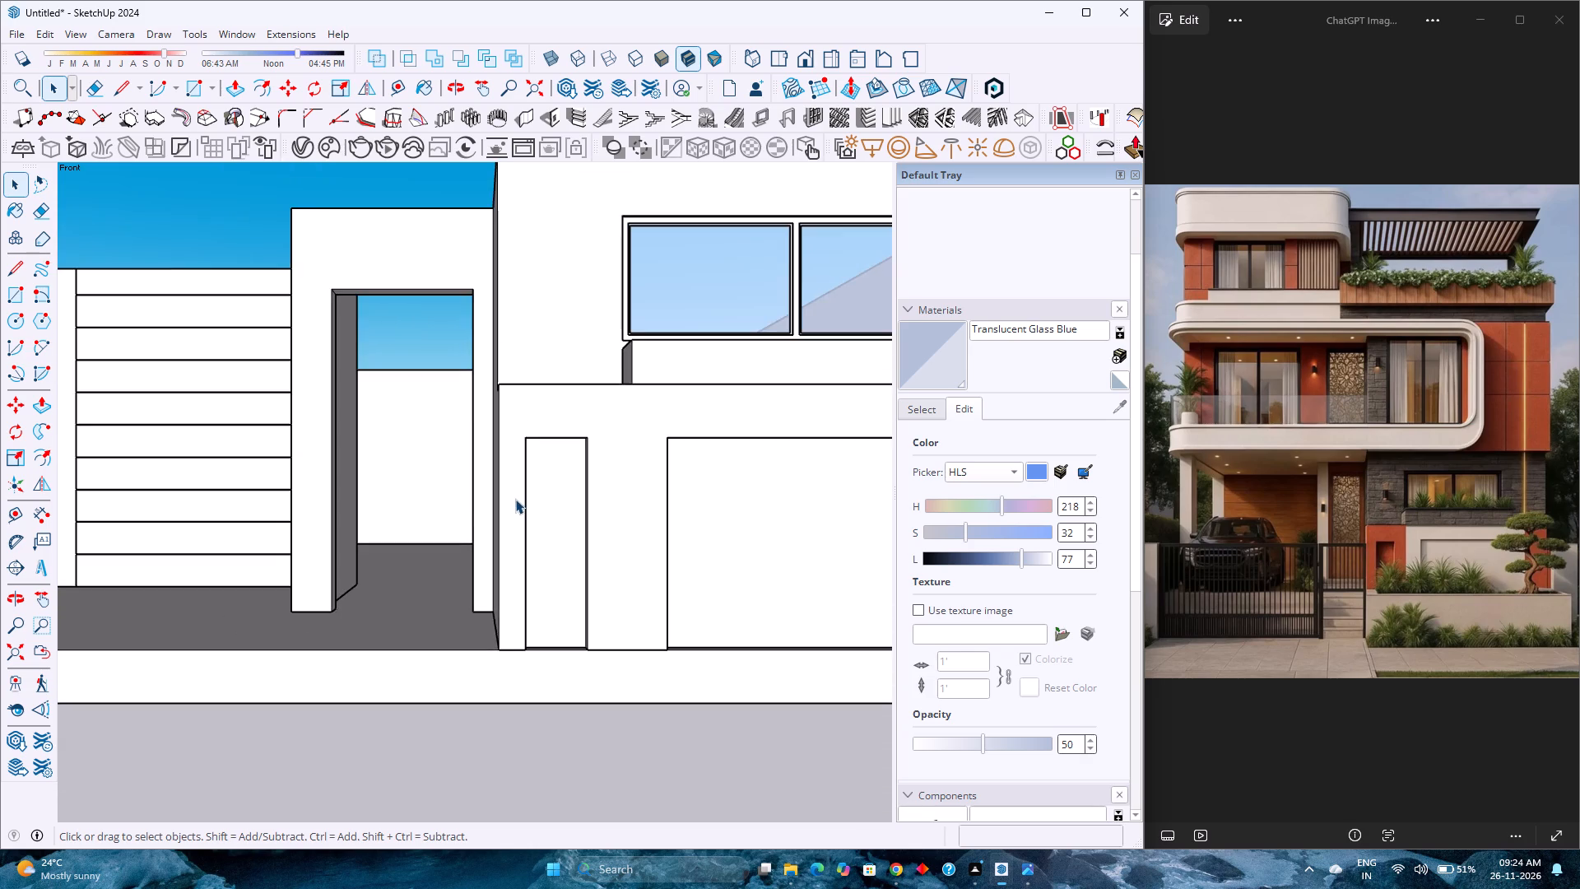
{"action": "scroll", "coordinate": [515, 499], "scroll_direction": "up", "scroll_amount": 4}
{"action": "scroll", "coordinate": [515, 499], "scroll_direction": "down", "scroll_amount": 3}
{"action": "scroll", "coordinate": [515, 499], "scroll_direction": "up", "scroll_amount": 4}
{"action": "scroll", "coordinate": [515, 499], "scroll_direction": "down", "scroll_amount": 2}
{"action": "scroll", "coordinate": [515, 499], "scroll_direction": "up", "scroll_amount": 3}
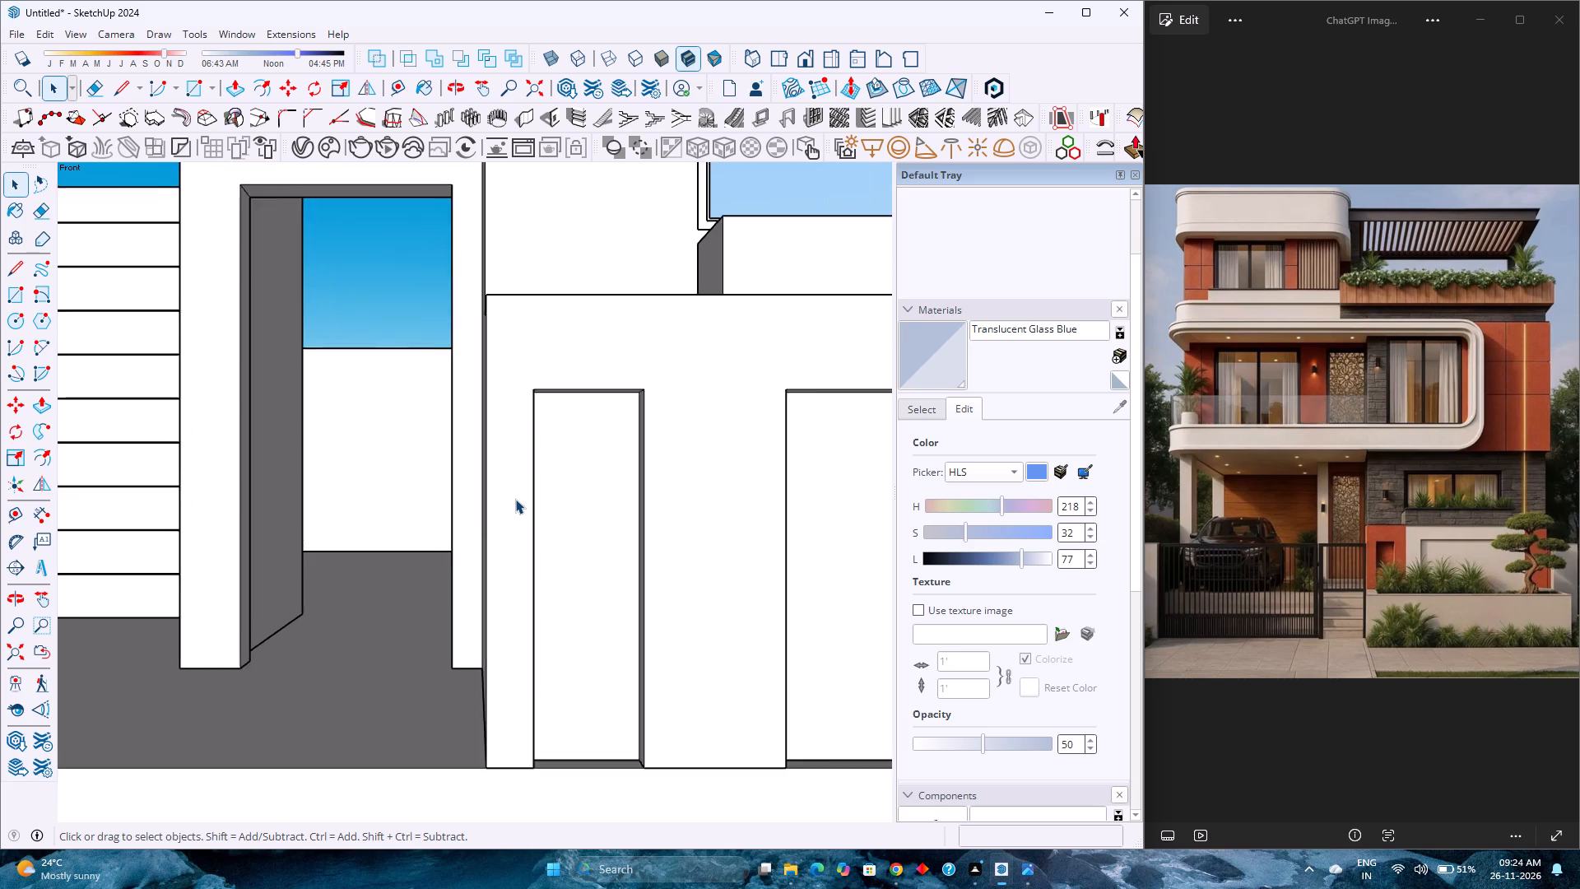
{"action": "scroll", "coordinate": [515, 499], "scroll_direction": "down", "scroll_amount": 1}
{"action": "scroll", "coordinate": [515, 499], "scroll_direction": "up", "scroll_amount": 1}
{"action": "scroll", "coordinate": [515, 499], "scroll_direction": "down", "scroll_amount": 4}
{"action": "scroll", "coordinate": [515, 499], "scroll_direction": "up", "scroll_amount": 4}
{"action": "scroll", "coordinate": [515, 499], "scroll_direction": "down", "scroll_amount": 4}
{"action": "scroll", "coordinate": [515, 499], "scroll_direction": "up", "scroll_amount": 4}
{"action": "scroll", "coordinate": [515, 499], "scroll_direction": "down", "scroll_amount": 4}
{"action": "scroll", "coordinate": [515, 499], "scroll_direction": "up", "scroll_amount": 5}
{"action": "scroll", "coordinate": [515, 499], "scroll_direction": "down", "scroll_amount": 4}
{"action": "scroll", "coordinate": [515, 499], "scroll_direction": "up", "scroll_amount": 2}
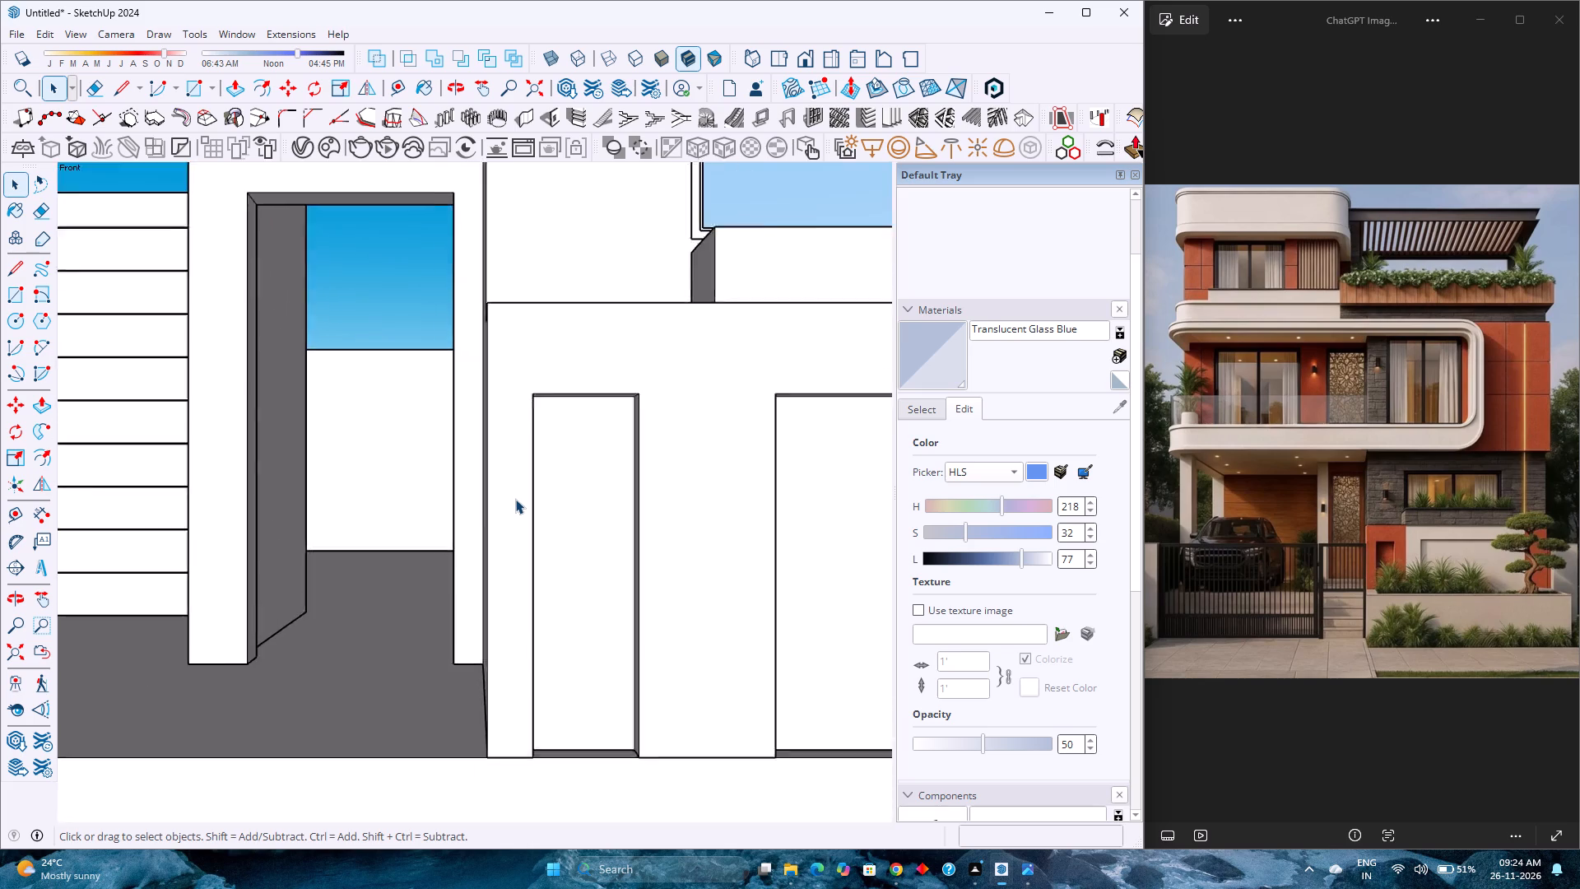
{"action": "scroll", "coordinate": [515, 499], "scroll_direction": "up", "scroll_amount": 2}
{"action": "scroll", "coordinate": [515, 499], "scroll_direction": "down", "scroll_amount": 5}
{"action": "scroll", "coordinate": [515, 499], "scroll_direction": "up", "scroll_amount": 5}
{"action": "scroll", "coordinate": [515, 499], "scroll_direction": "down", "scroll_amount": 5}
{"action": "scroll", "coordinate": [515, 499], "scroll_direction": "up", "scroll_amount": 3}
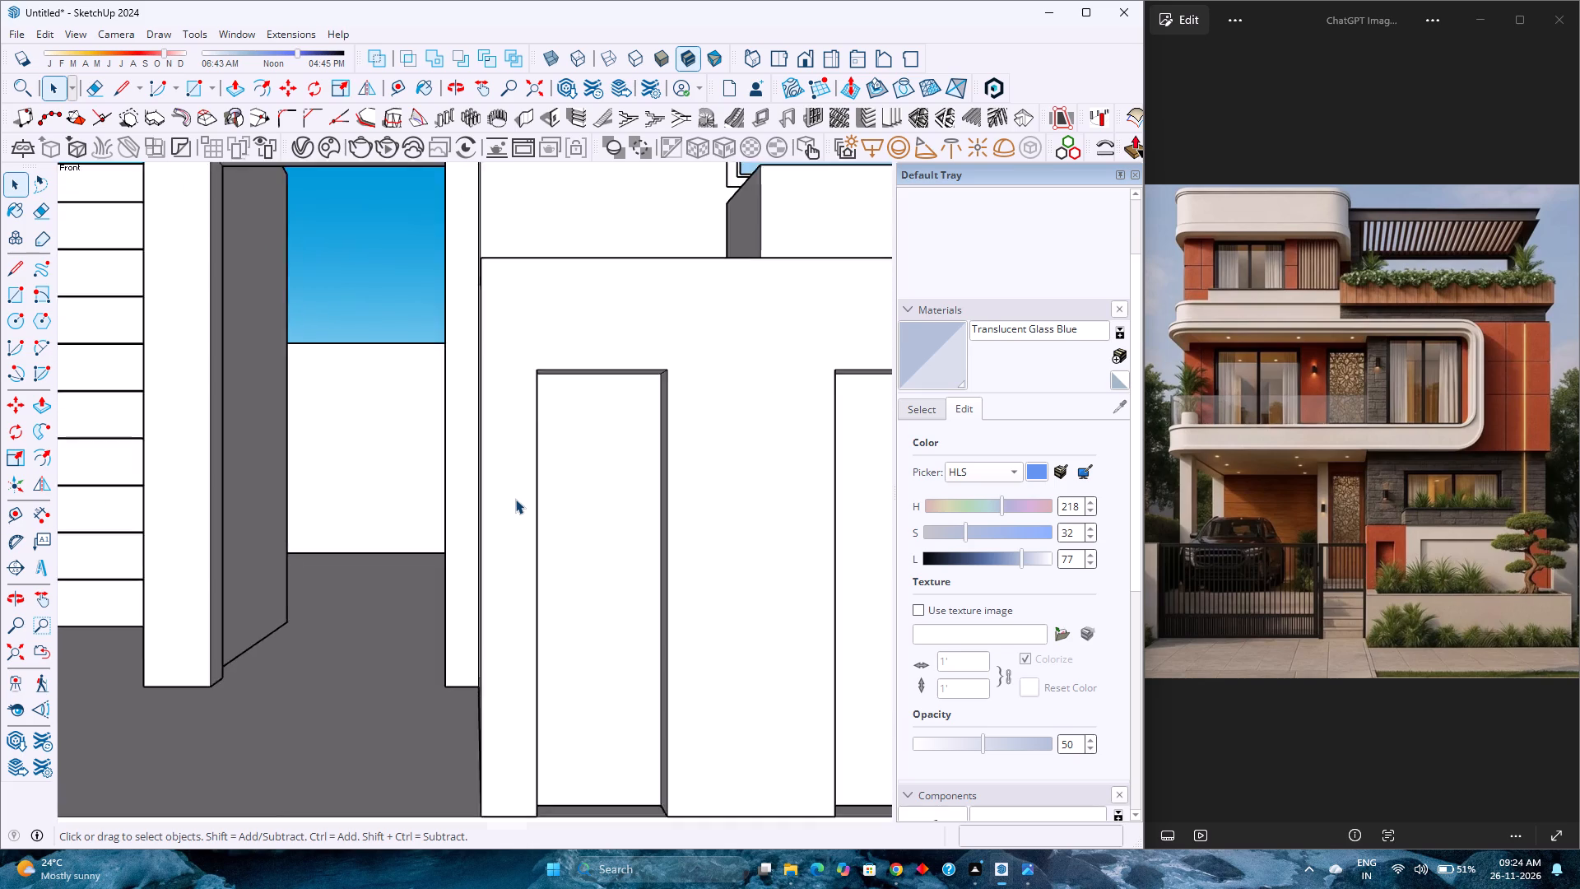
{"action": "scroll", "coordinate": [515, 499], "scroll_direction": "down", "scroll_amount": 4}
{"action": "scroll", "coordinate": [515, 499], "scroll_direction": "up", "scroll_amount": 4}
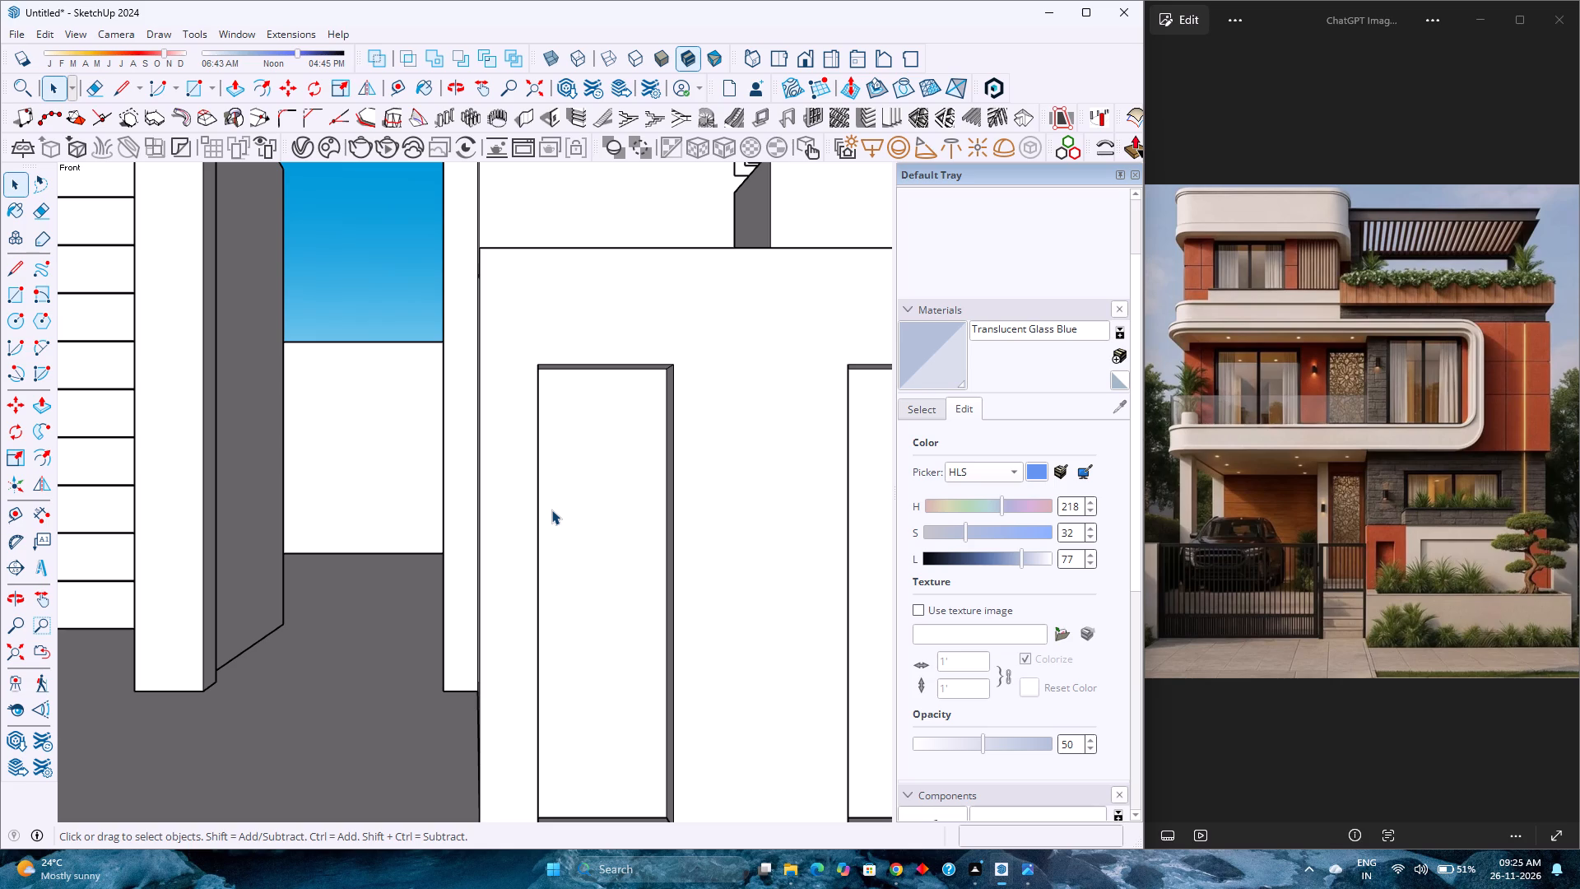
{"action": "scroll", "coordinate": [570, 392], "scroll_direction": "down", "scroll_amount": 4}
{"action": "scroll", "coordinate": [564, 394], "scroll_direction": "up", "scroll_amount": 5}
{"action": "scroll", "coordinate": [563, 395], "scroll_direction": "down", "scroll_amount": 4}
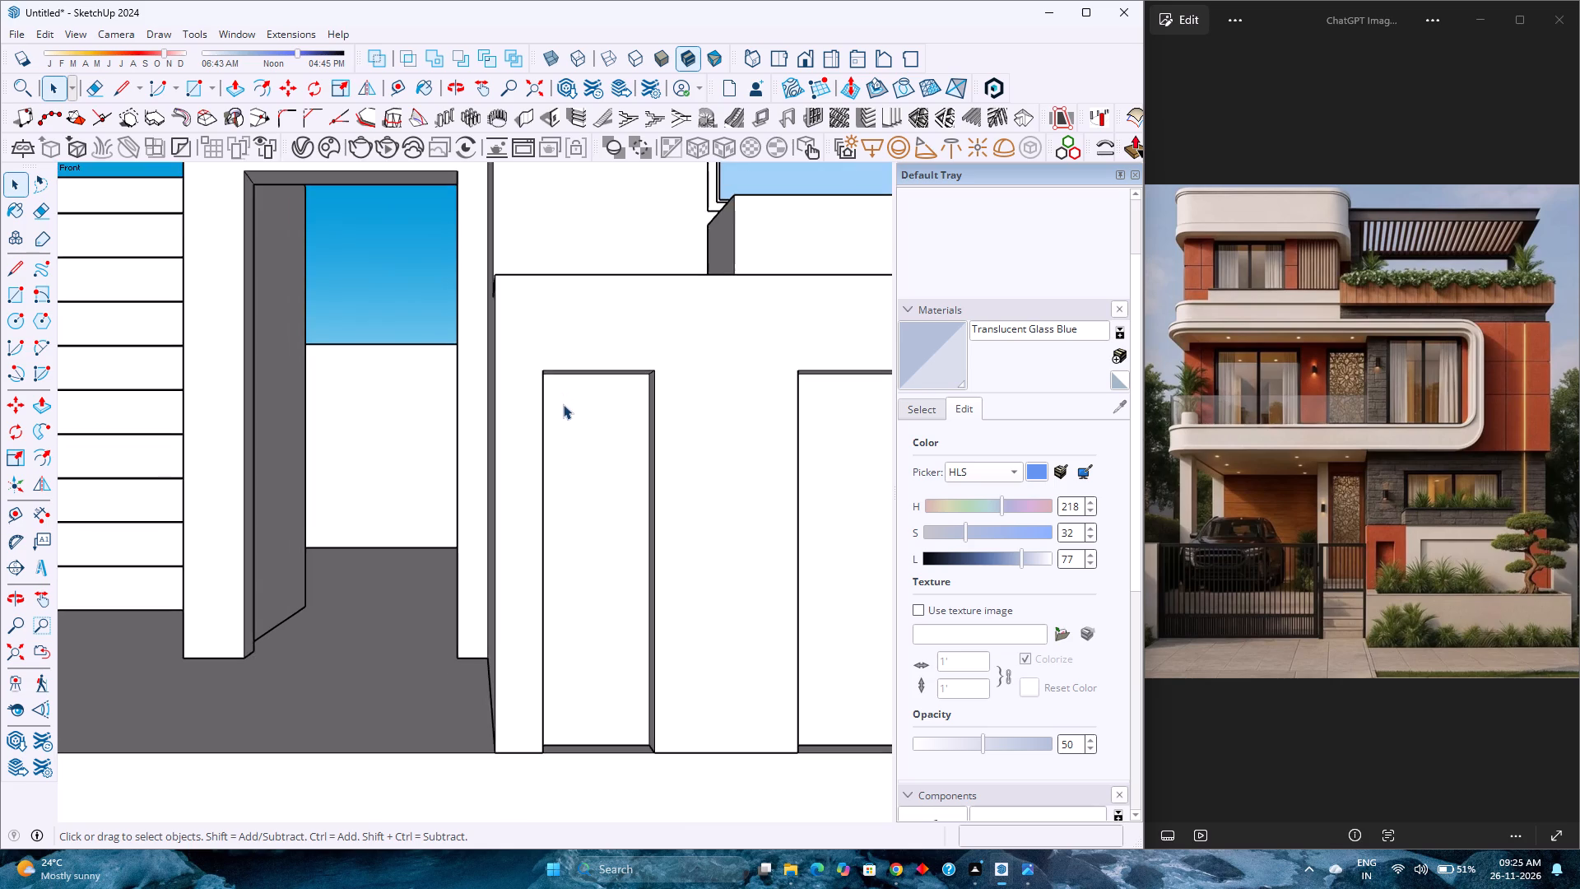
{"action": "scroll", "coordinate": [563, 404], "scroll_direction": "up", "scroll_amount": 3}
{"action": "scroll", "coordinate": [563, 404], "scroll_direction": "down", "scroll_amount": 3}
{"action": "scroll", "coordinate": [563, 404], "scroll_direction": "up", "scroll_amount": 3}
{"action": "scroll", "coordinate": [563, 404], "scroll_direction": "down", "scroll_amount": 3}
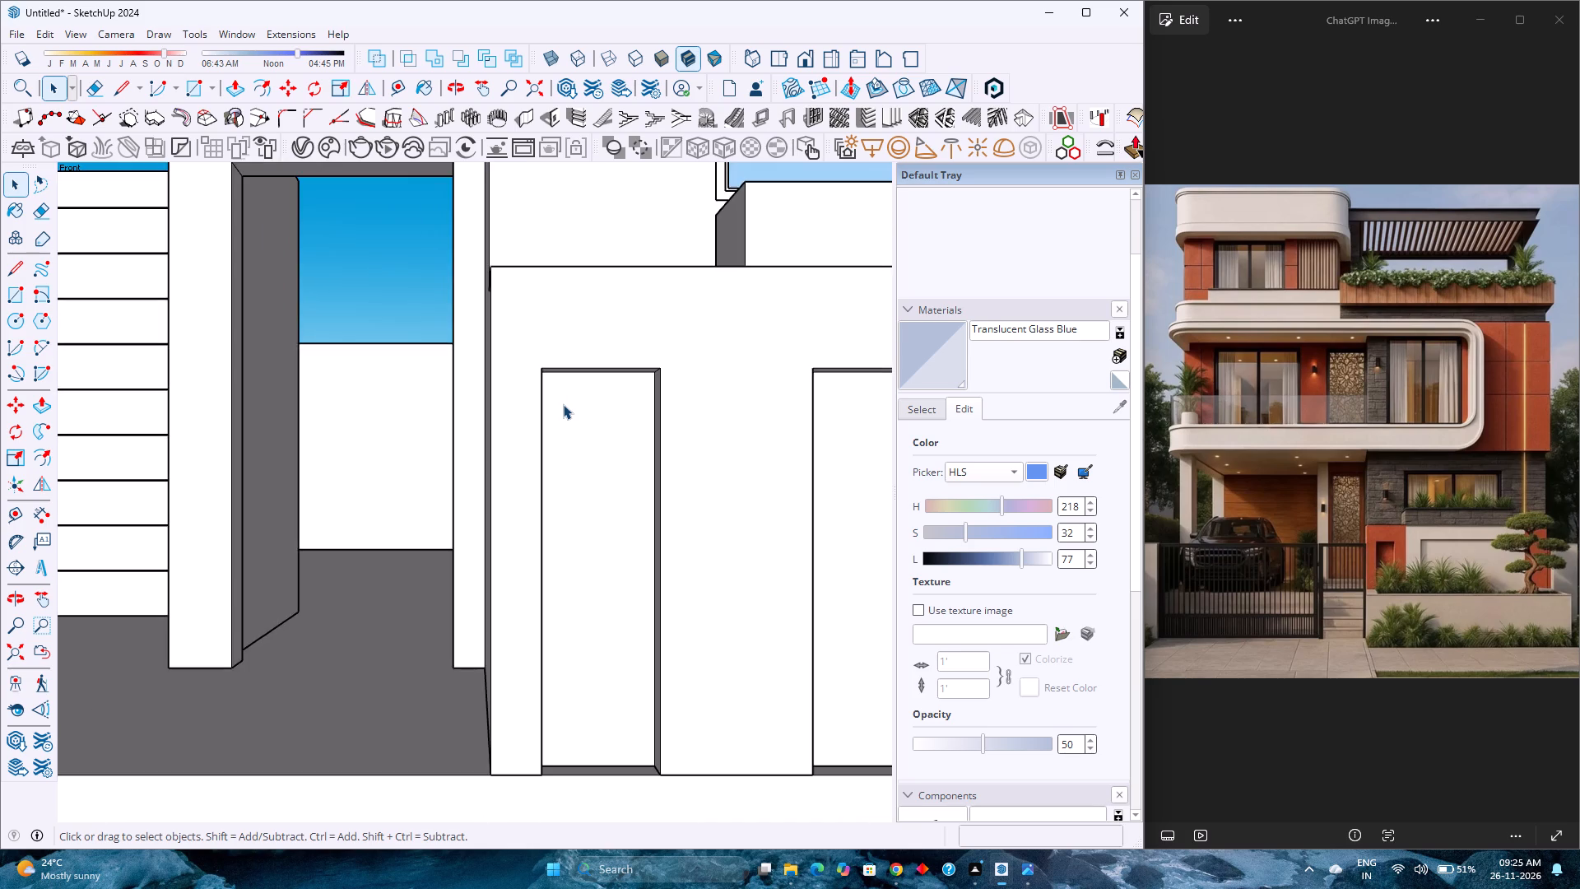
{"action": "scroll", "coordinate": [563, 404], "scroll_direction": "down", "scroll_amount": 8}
Examine the ground-floor house from the front and from a raised front corner angle.
{"action": "middle_click_drag", "start_coordinate": [648, 419], "coordinate": [683, 477]}
{"action": "middle_click", "coordinate": [683, 479]}
{"action": "scroll", "coordinate": [666, 476], "scroll_direction": "down", "scroll_amount": 2}
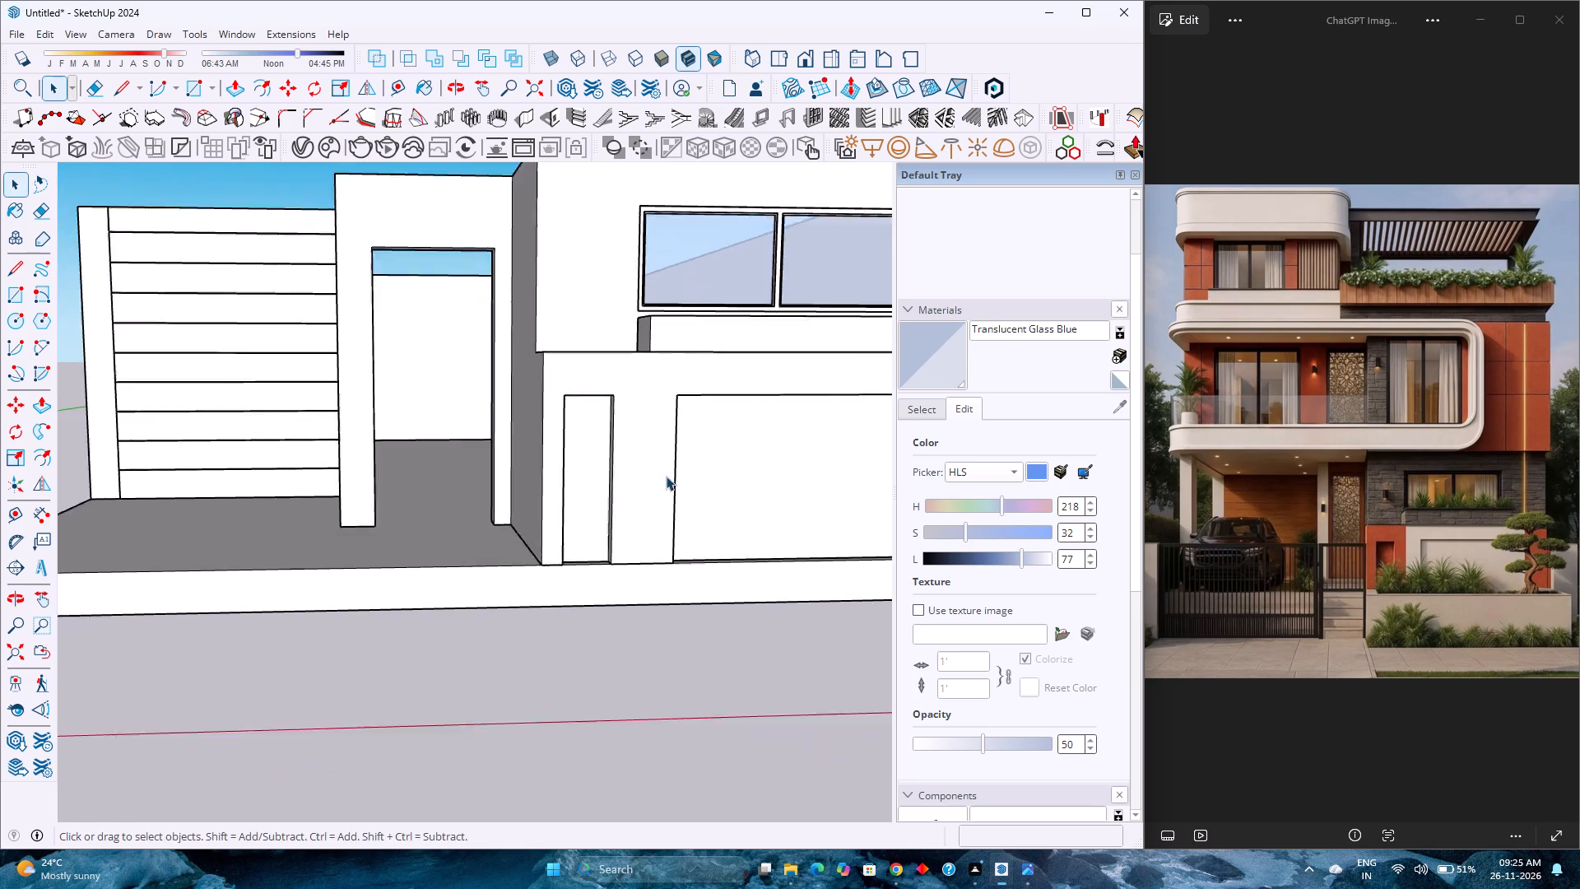
{"action": "scroll", "coordinate": [666, 476], "scroll_direction": "down", "scroll_amount": 6}
{"action": "scroll", "coordinate": [564, 430], "scroll_direction": "down", "scroll_amount": 3}
{"action": "middle_click_drag", "start_coordinate": [554, 430], "coordinate": [414, 504]}
{"action": "scroll", "coordinate": [394, 479], "scroll_direction": "down", "scroll_amount": 4}
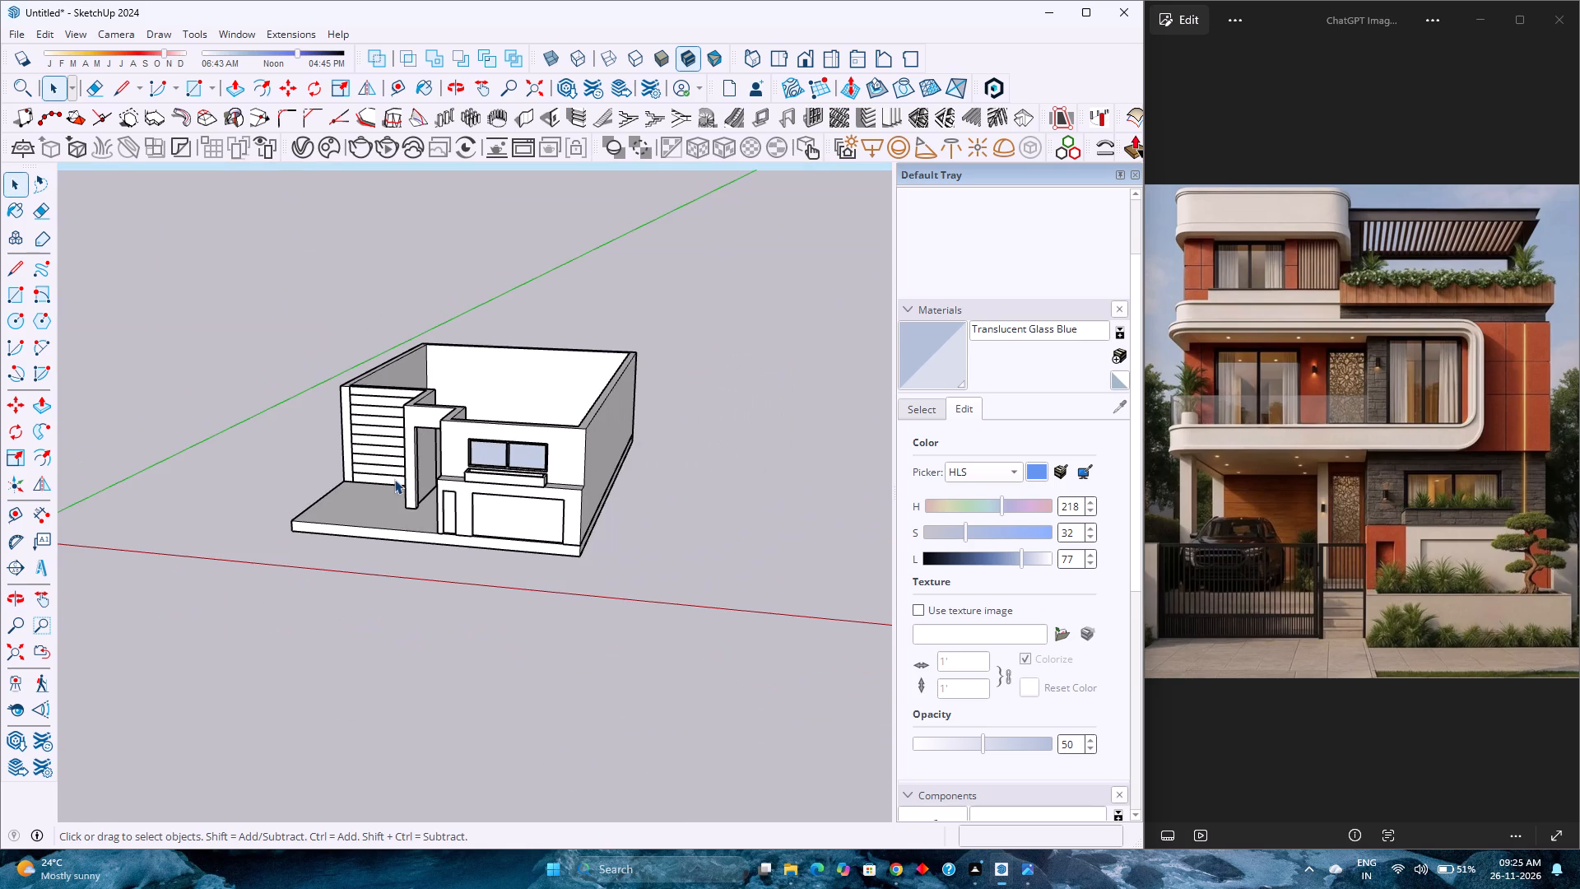
{"action": "scroll", "coordinate": [409, 450], "scroll_direction": "up", "scroll_amount": 4}
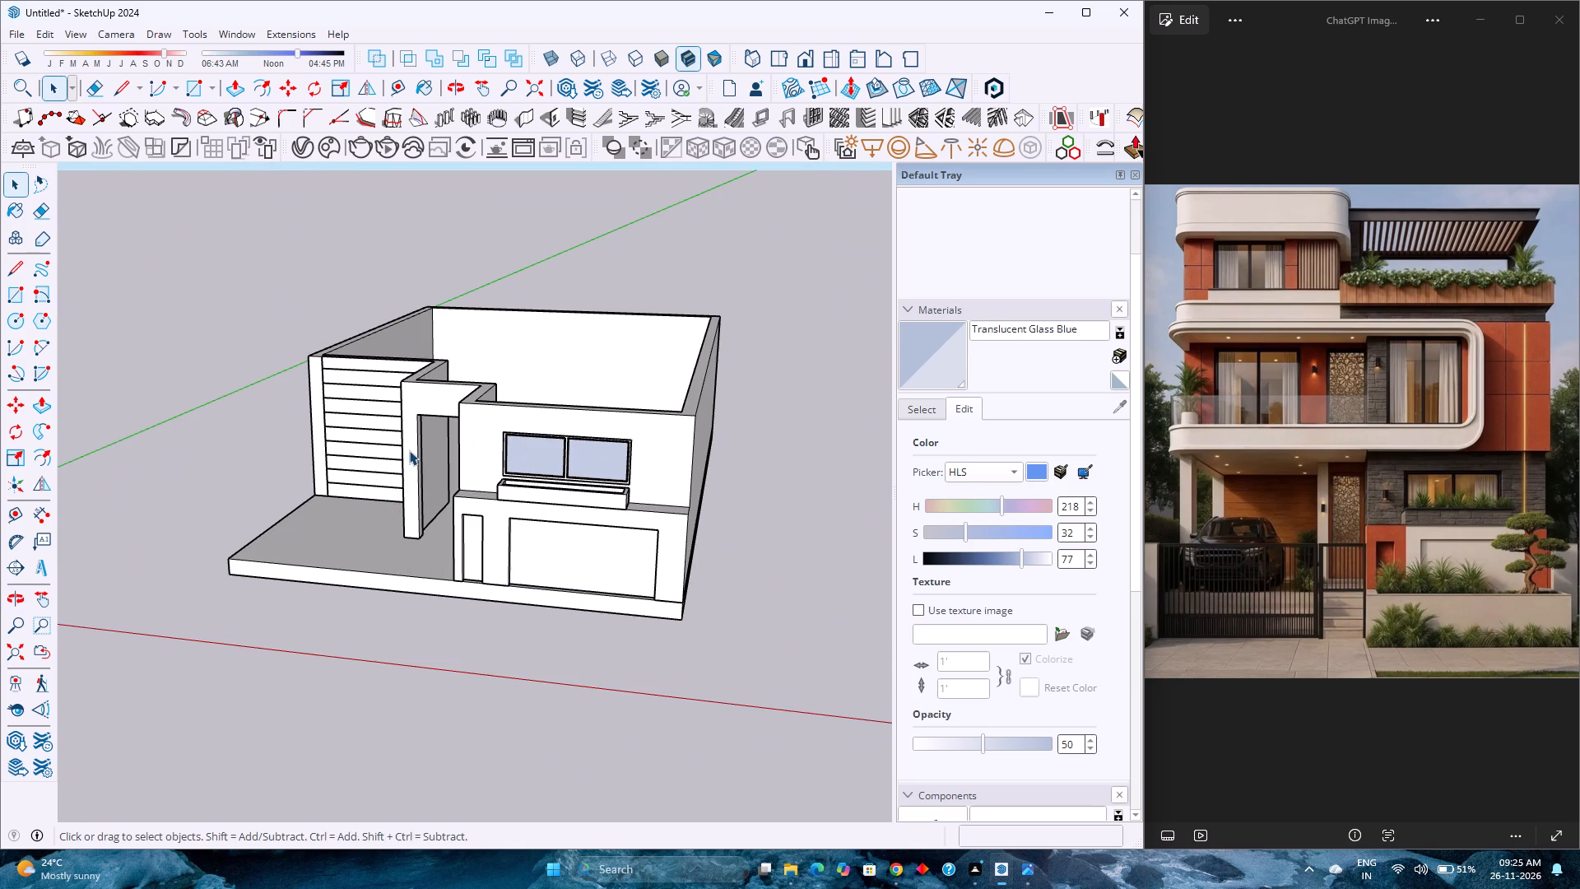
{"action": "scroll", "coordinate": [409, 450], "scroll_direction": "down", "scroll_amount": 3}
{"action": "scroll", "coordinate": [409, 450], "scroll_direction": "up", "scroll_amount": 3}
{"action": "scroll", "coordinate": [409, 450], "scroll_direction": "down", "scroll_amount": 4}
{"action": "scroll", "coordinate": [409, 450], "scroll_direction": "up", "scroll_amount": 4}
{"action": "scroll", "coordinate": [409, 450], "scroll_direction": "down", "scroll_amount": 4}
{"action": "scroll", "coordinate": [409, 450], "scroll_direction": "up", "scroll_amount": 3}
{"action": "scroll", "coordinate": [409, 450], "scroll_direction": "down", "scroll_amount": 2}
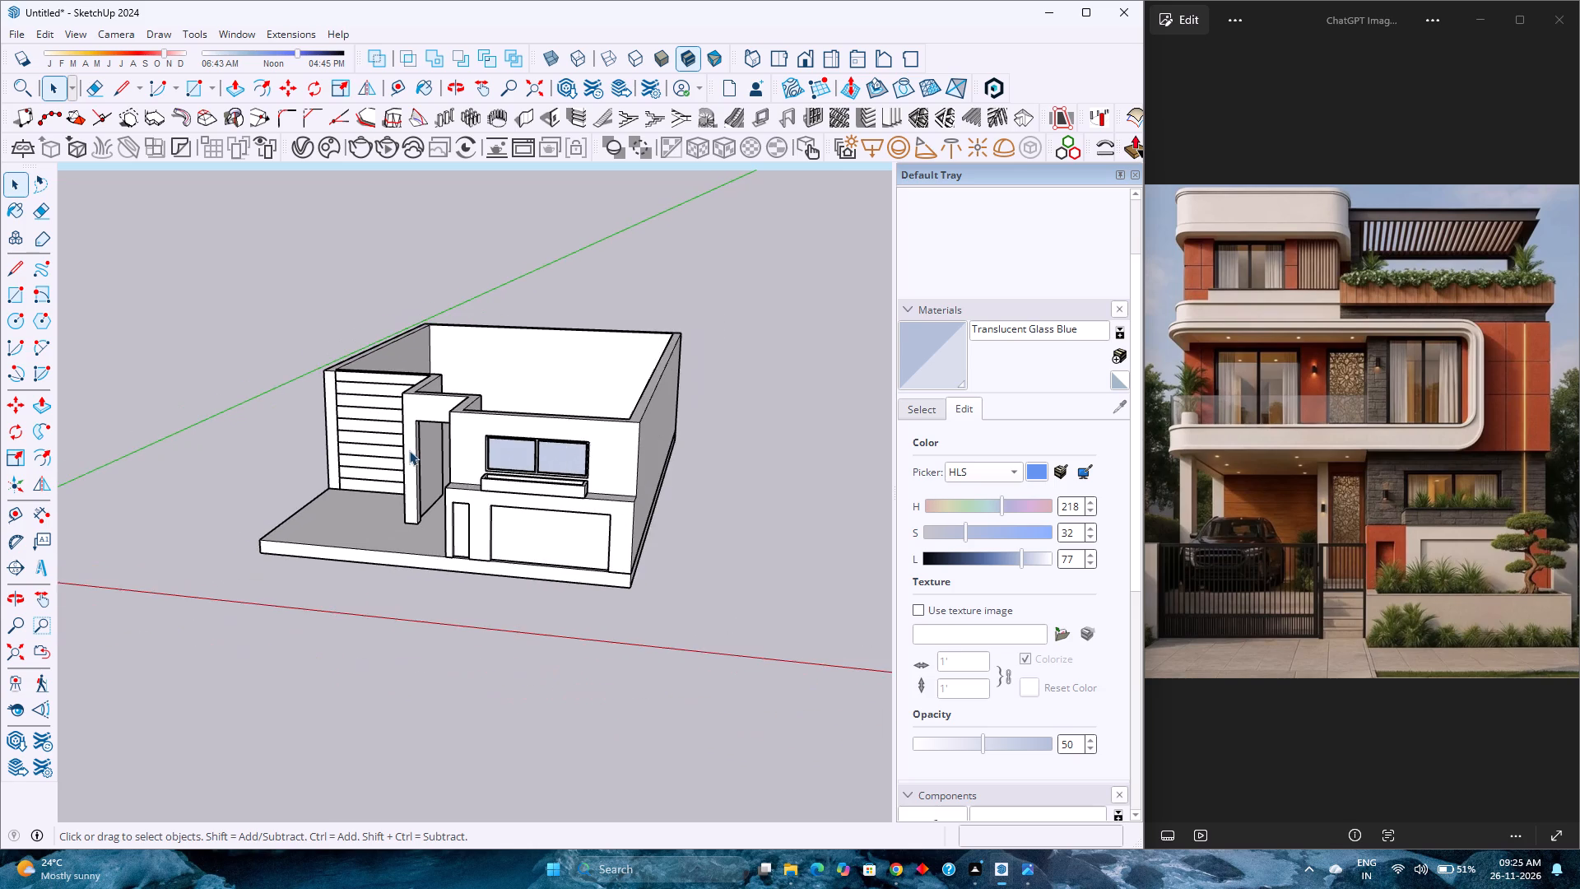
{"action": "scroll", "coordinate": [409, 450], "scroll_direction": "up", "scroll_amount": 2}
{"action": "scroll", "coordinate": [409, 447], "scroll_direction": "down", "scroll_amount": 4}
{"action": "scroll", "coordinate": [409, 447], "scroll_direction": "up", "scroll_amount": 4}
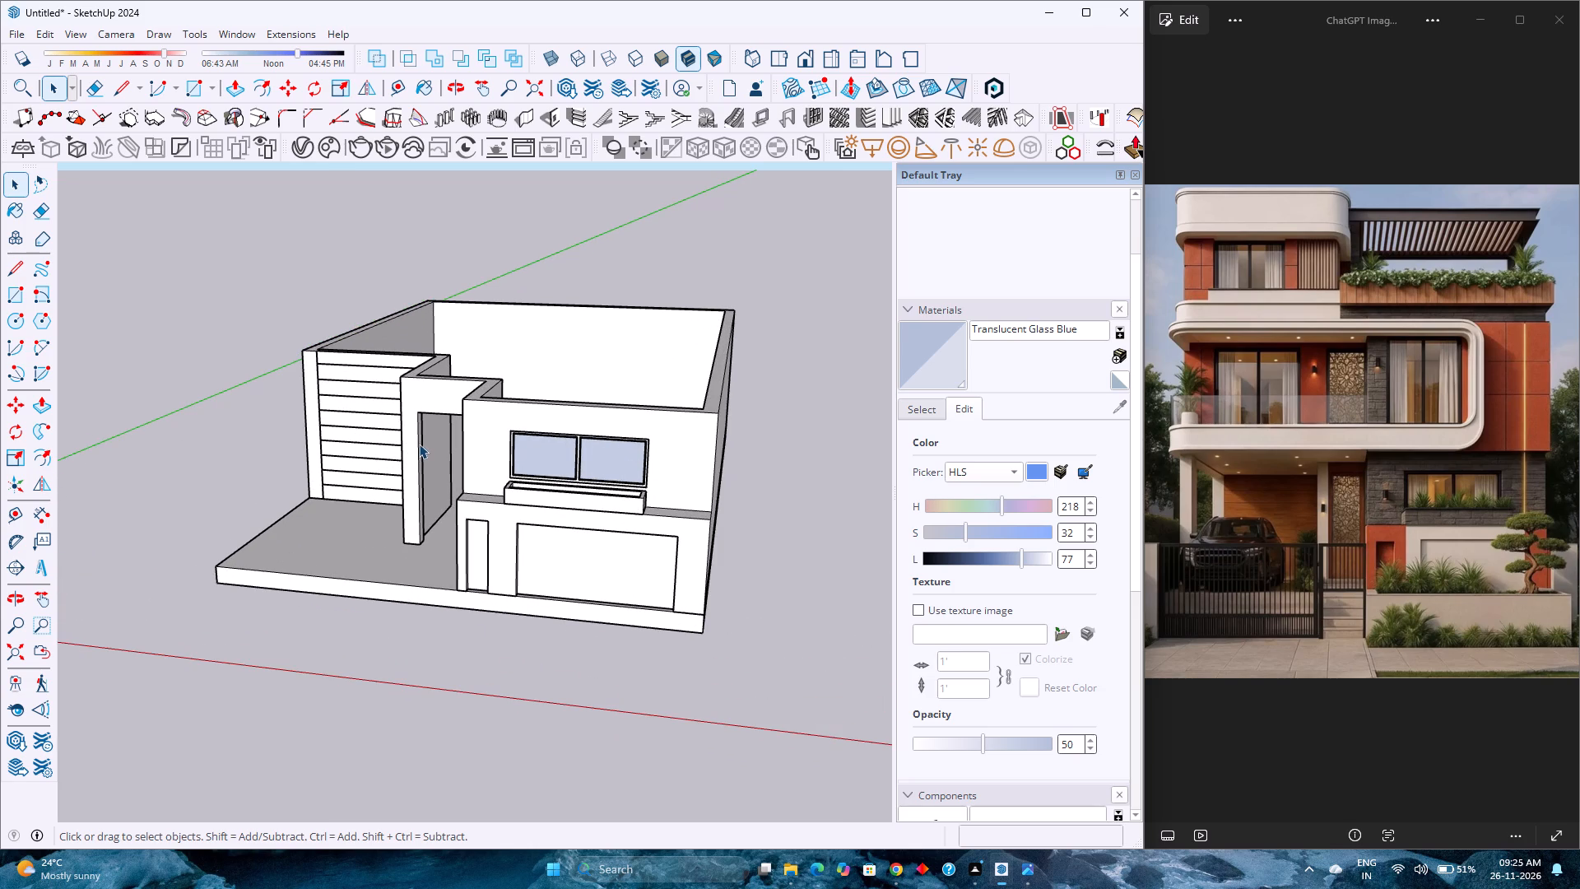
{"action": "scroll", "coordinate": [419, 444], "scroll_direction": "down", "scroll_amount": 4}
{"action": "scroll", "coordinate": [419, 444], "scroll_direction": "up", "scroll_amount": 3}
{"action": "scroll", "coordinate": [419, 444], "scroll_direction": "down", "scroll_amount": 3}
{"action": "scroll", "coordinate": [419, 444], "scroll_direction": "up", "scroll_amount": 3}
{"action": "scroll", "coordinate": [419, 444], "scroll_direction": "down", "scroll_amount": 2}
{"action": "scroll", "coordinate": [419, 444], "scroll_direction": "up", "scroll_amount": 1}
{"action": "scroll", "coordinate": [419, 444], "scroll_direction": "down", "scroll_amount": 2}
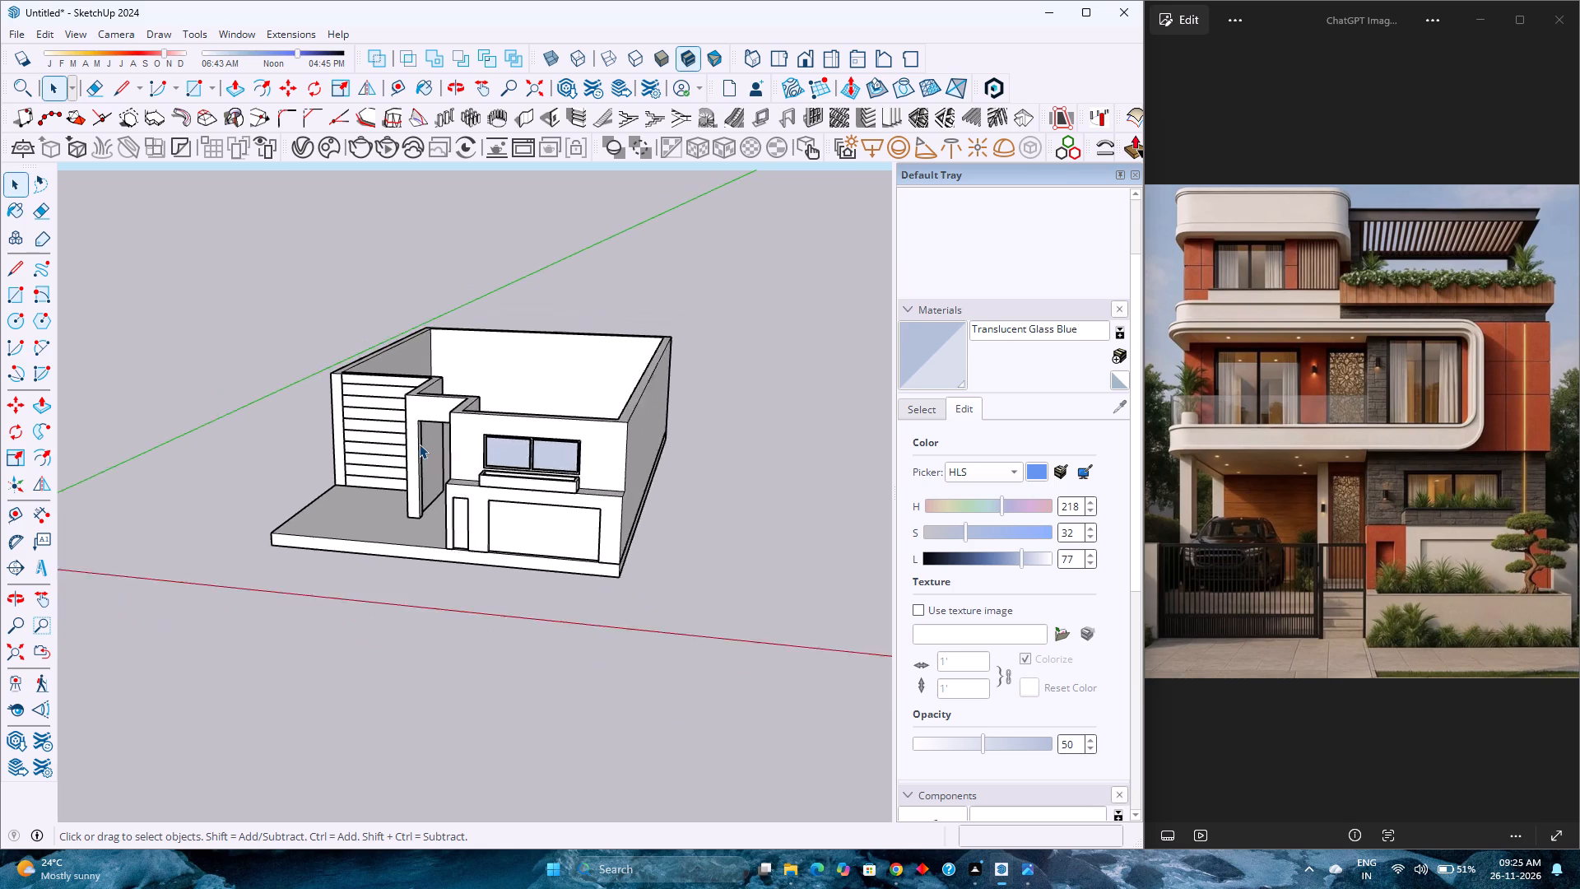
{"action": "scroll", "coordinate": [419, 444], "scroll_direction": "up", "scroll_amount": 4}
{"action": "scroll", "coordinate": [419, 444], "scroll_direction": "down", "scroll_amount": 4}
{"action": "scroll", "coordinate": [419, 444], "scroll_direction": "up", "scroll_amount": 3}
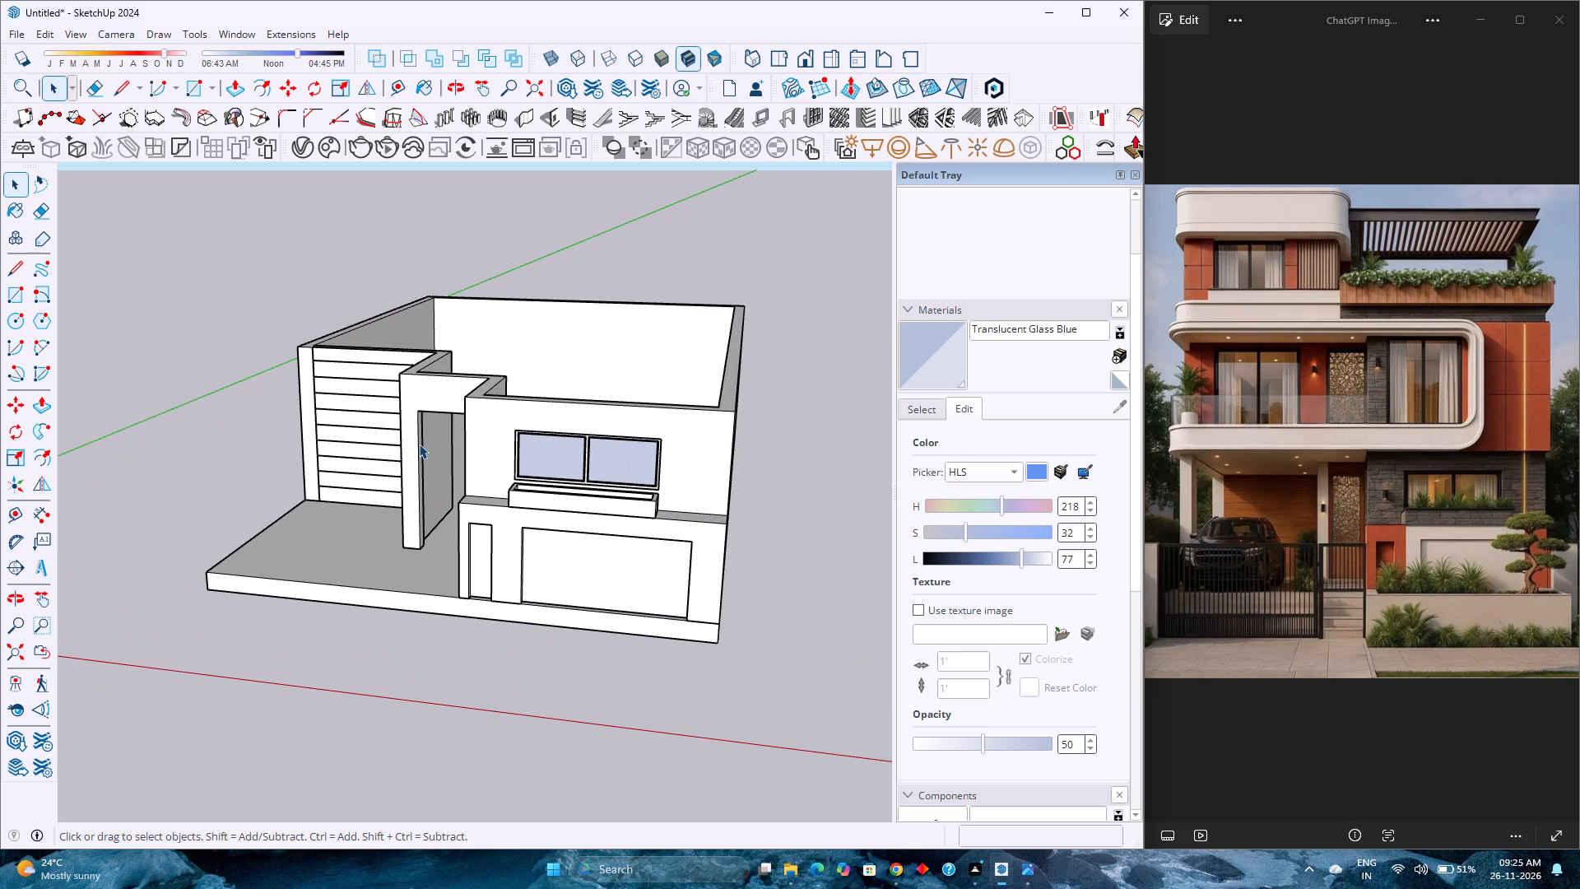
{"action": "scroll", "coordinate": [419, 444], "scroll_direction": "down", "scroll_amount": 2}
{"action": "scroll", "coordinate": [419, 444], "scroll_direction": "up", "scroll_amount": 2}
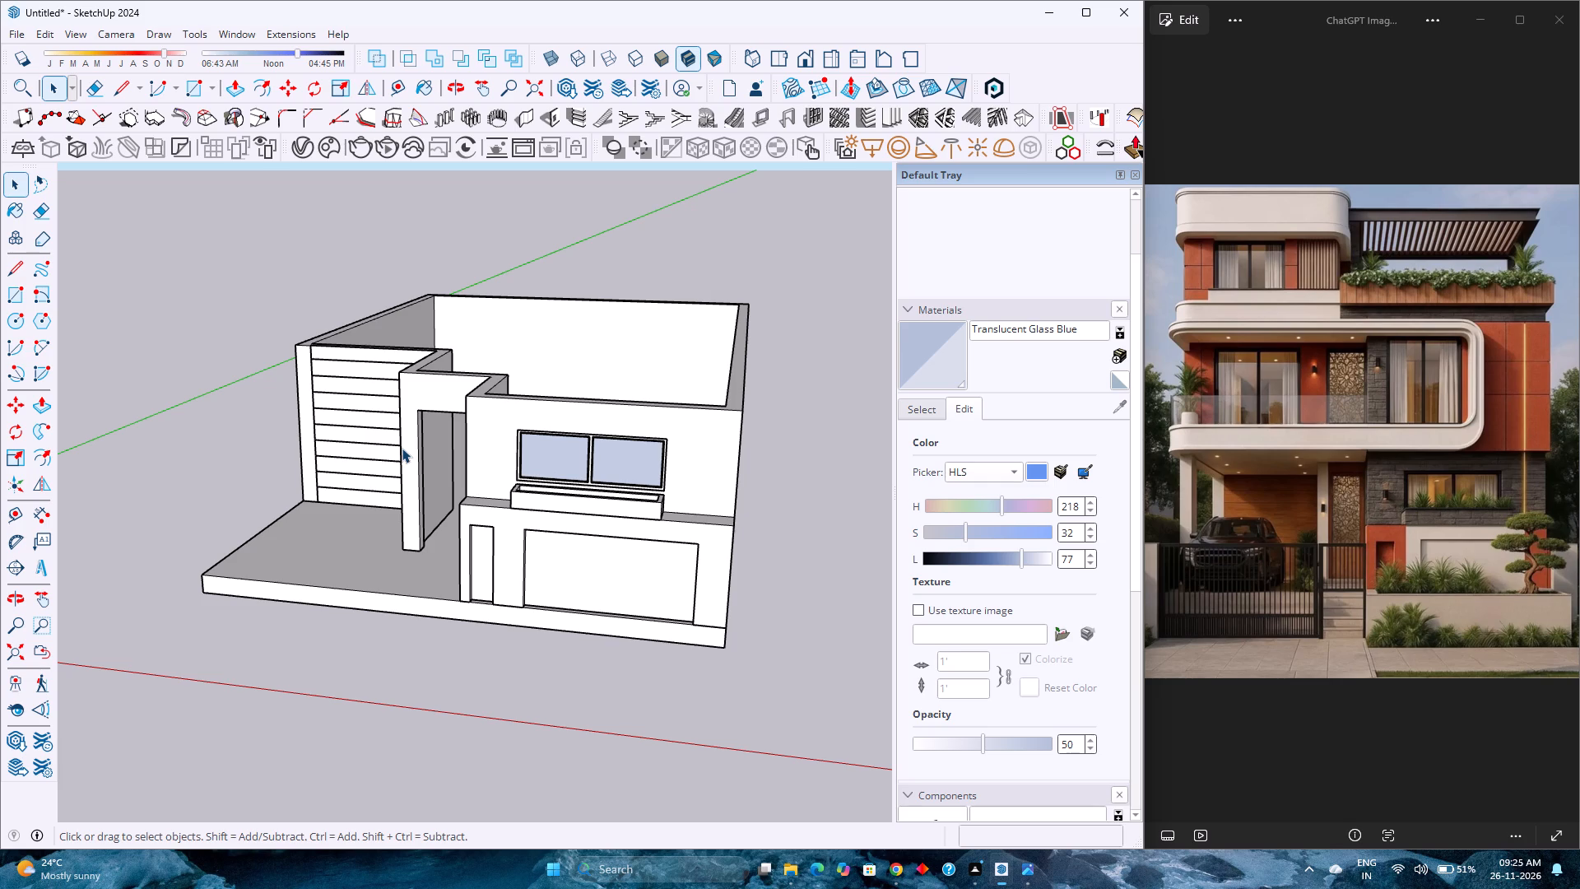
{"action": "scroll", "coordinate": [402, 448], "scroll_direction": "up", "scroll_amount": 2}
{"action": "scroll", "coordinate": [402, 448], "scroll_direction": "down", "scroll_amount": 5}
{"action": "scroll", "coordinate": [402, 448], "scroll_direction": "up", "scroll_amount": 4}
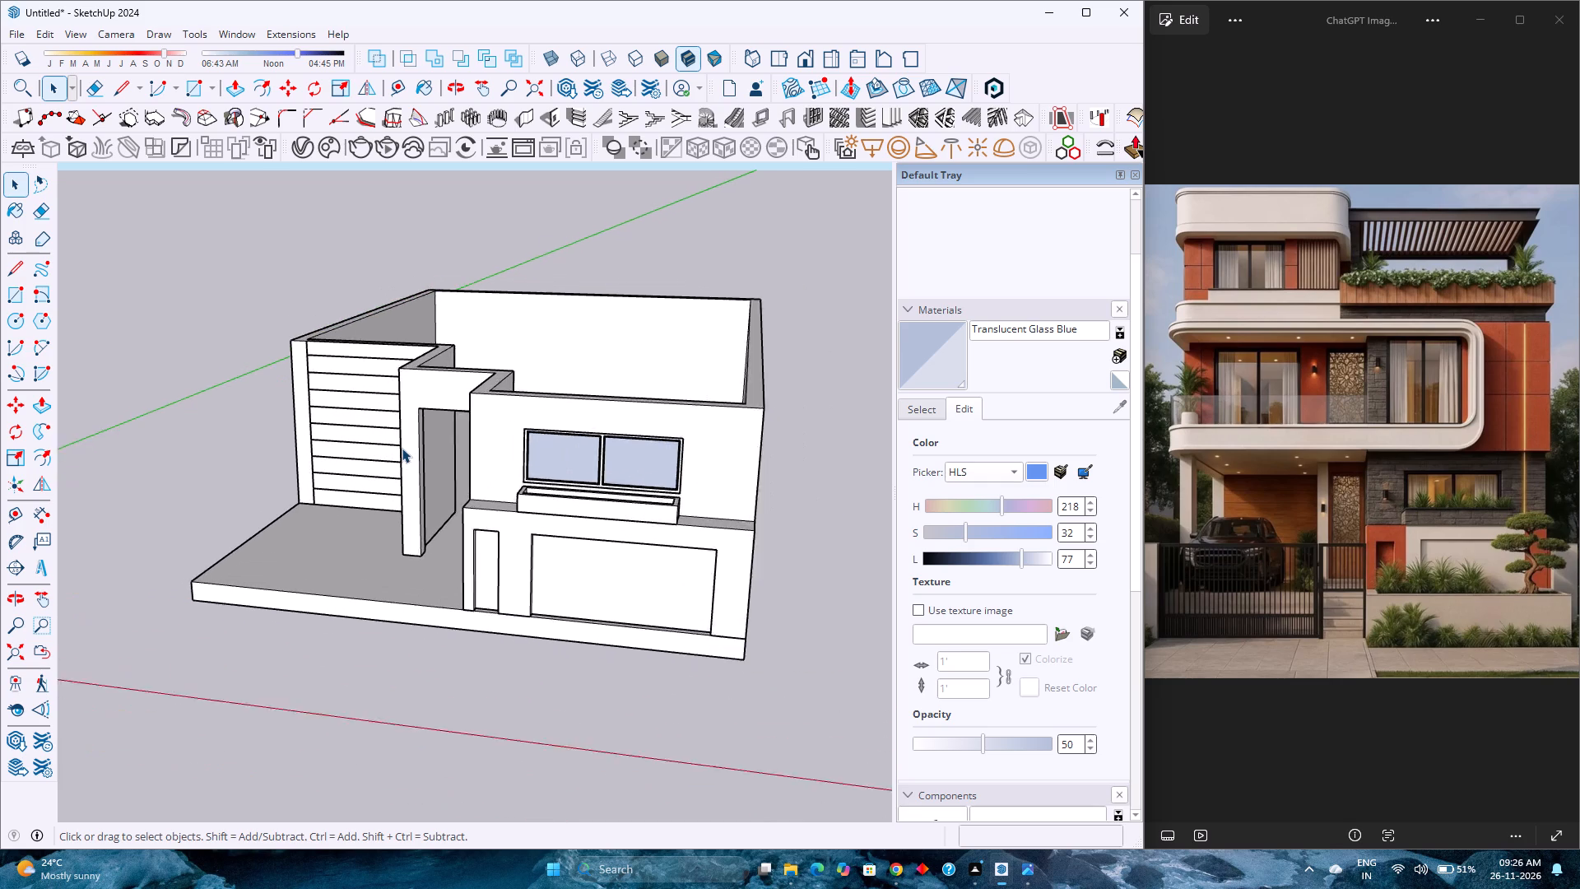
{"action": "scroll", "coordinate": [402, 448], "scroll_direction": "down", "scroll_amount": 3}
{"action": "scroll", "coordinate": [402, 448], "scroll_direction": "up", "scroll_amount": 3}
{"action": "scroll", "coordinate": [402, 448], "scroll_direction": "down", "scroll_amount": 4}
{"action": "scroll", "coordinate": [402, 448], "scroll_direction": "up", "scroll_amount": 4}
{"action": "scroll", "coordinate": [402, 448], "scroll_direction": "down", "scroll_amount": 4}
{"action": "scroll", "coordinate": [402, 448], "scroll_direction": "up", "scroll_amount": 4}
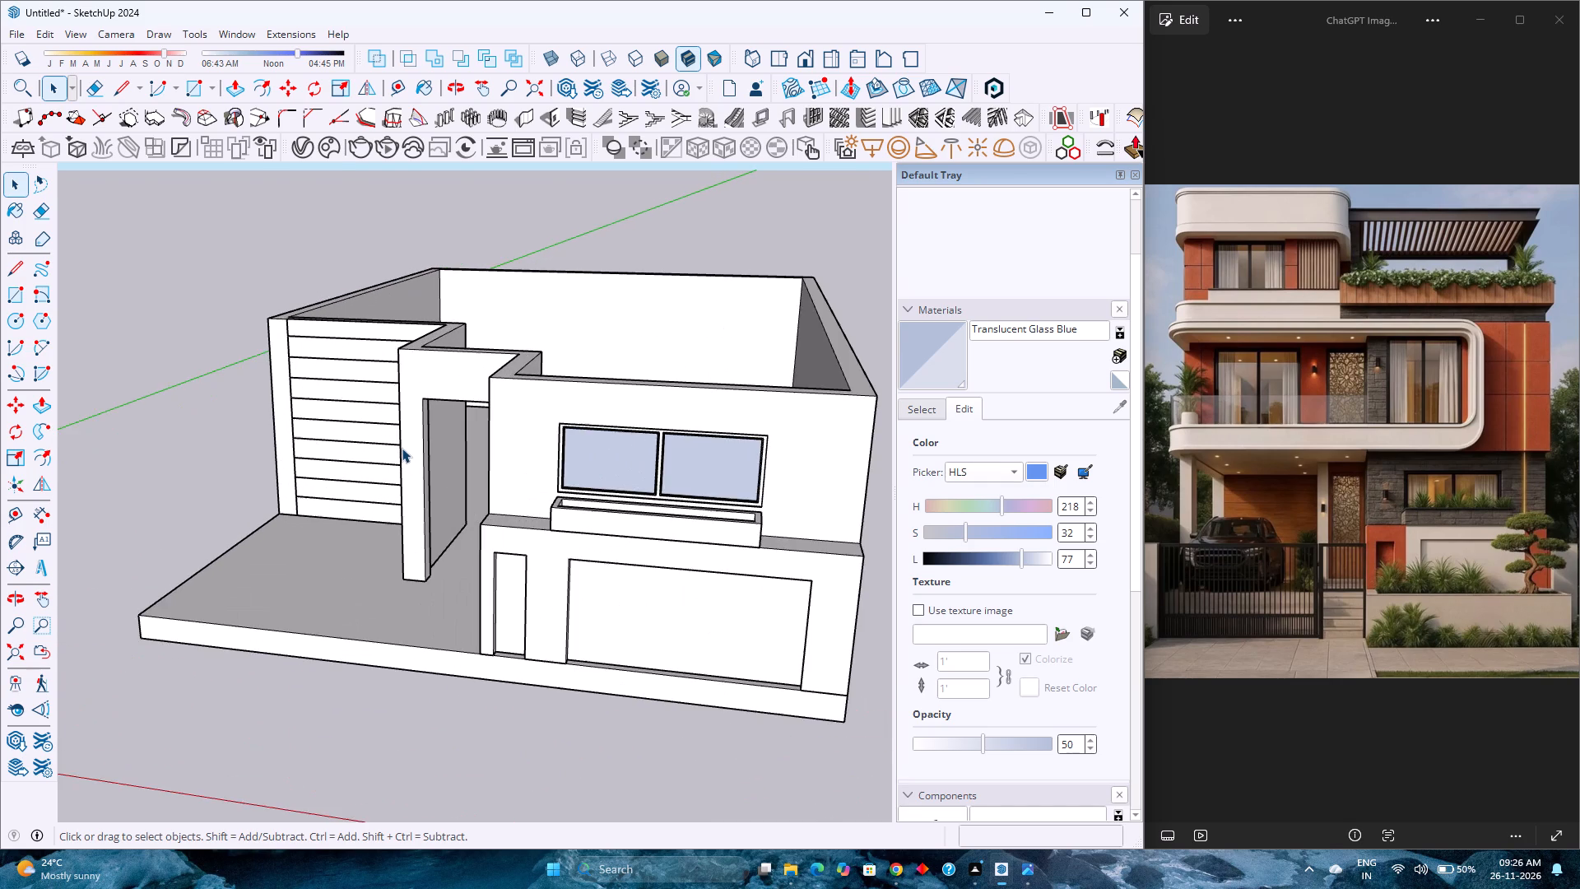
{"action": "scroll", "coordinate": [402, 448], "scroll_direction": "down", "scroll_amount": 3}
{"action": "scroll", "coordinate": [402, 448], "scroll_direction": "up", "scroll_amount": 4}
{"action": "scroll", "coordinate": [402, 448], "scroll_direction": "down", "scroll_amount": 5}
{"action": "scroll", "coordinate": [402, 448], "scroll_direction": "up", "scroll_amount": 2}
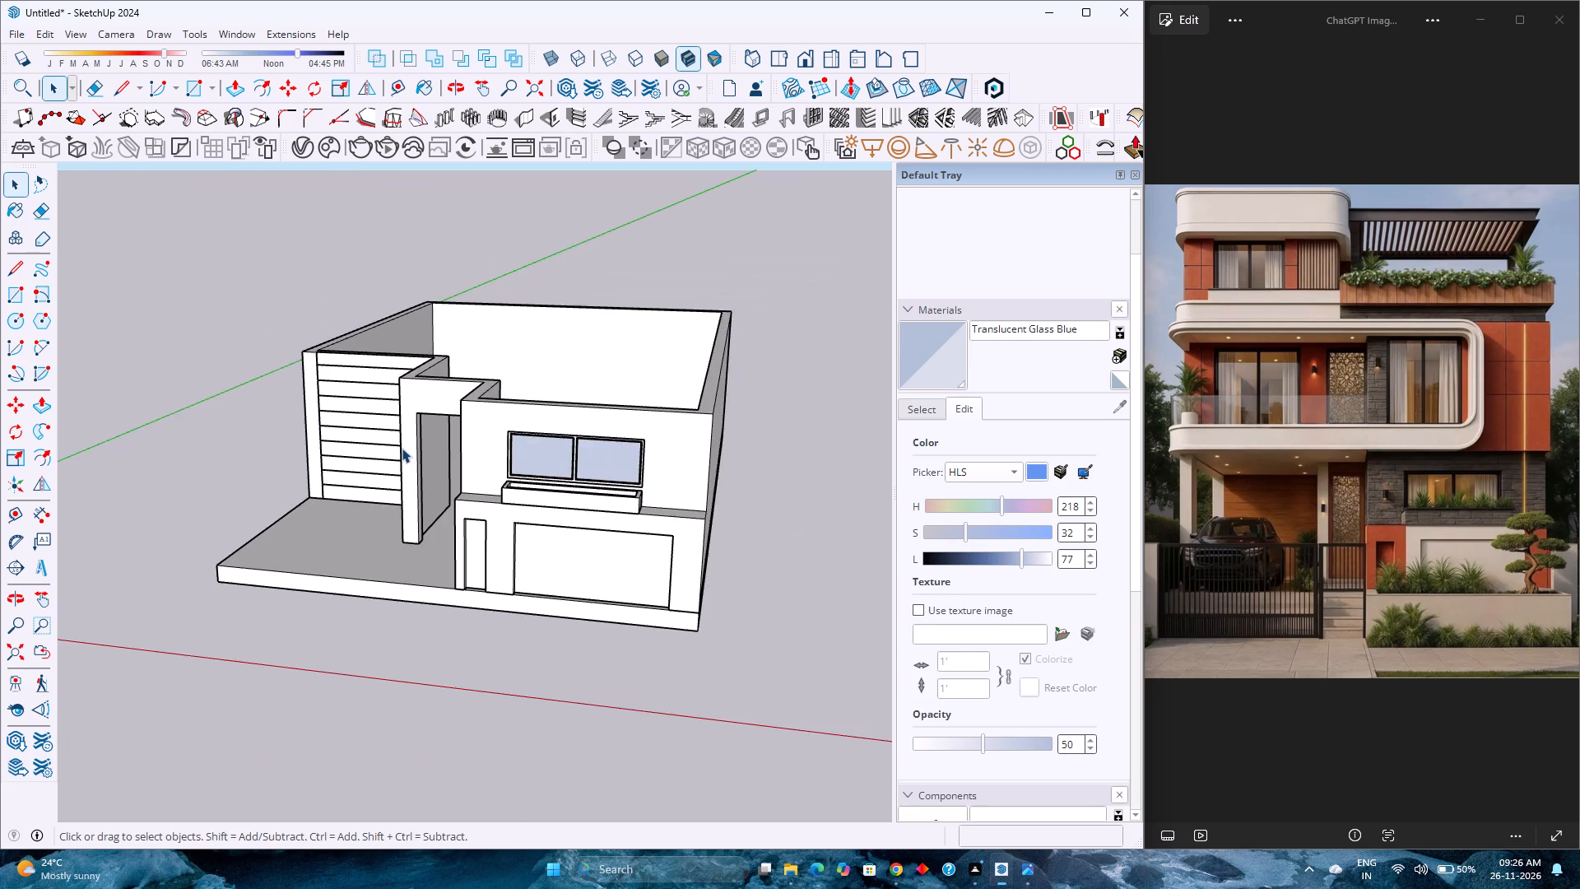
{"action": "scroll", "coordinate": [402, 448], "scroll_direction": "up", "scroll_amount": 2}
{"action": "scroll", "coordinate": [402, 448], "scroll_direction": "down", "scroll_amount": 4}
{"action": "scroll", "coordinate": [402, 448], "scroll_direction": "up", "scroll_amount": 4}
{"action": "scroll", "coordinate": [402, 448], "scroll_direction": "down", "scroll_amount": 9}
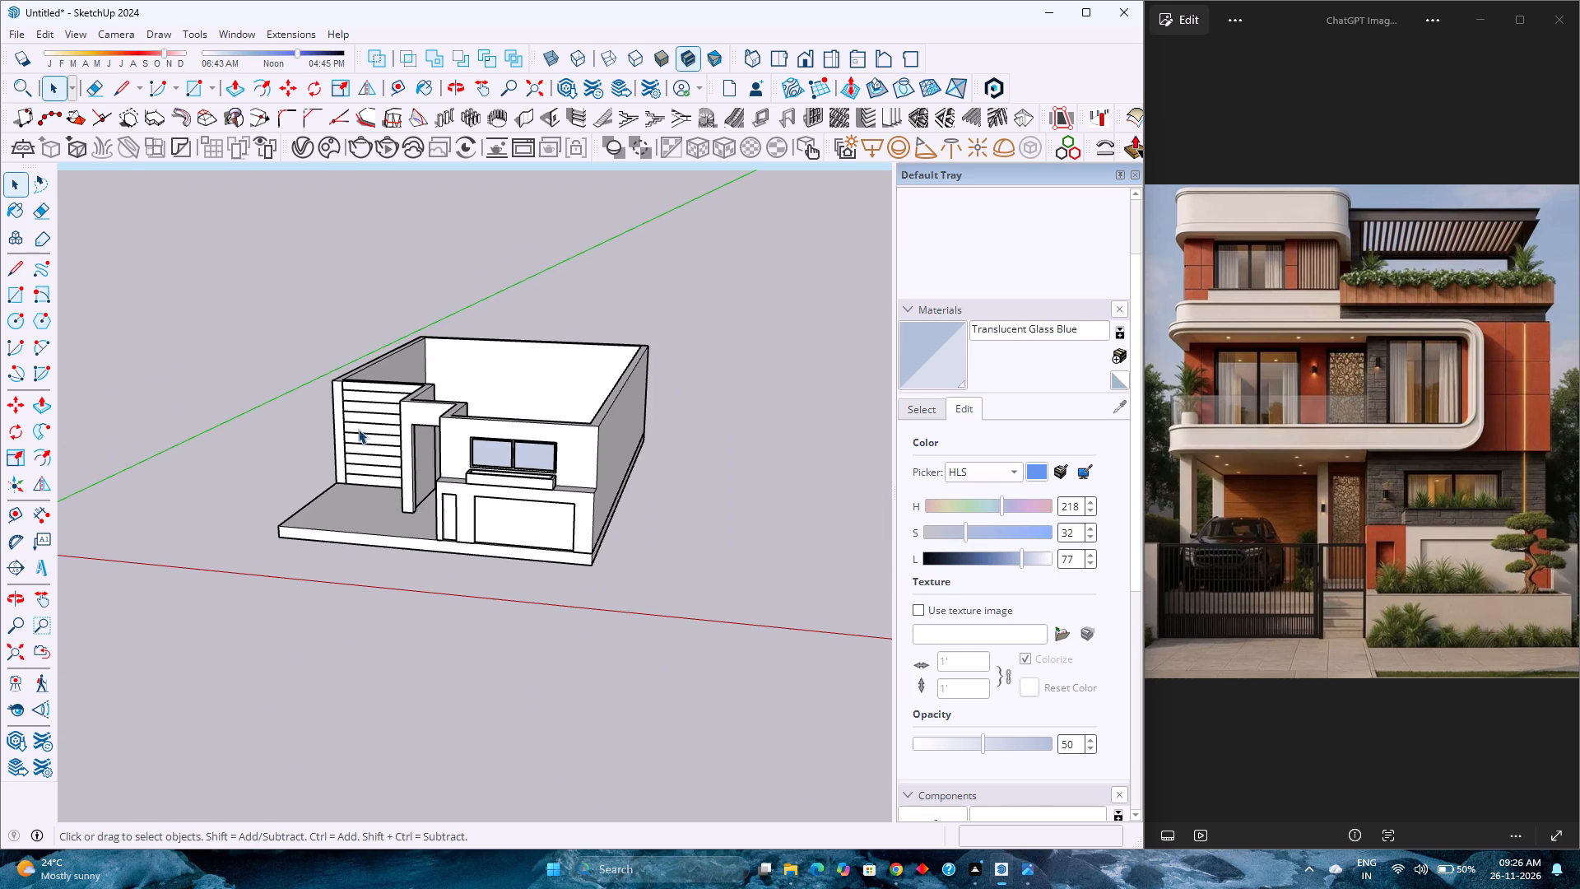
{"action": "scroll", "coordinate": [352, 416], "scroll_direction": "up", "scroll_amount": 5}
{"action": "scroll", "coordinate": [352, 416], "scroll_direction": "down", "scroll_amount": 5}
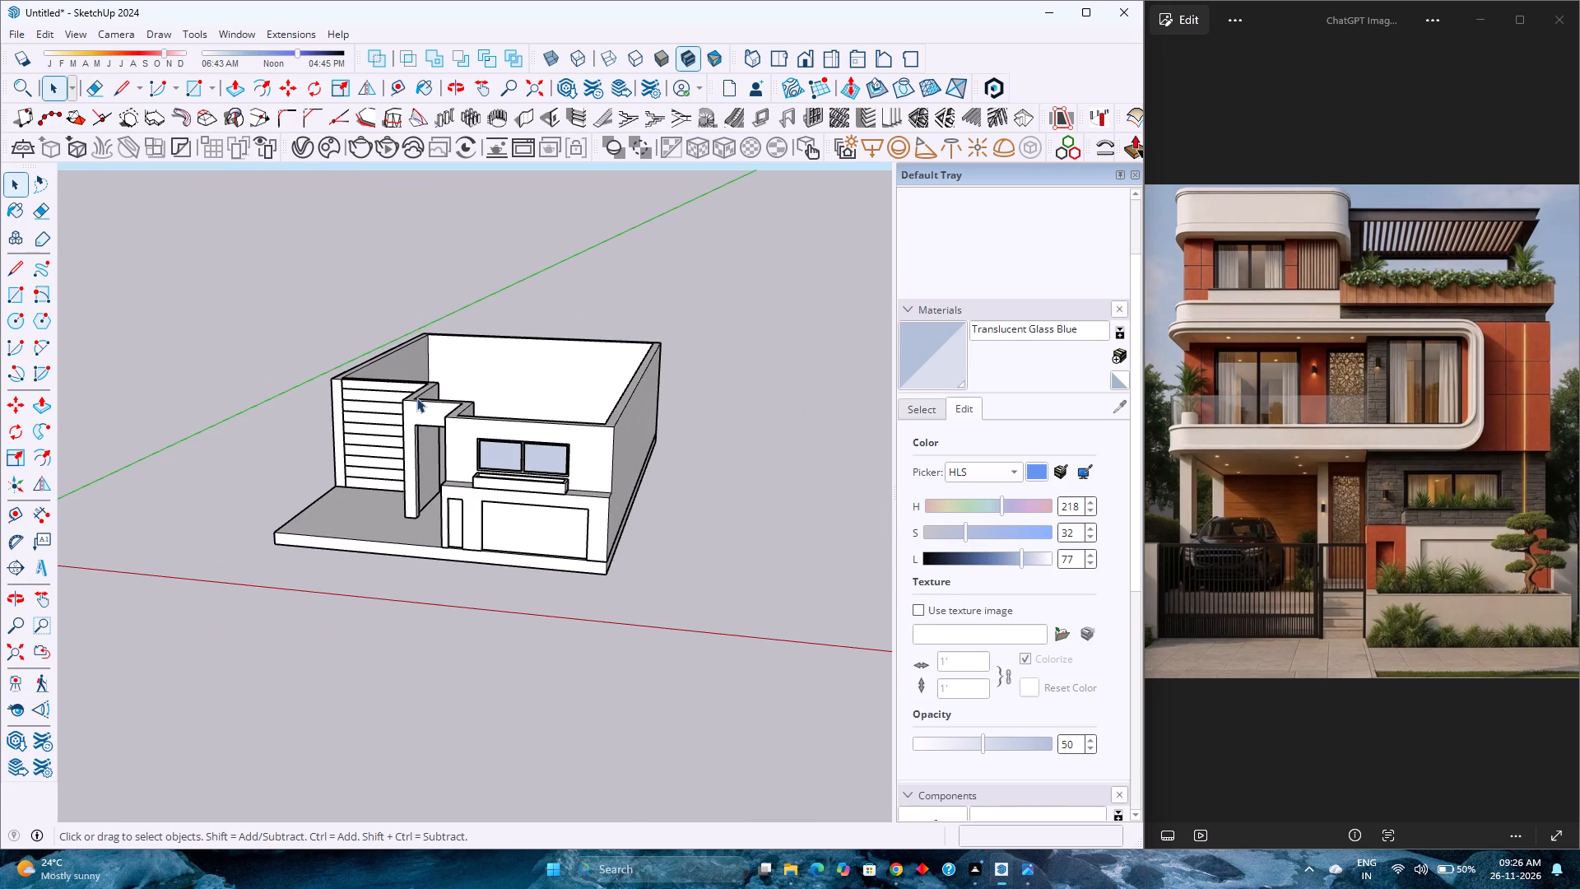
Examine the open interior, wall tops and floor of the house from a steep raised angle.
{"action": "middle_click_drag", "start_coordinate": [448, 388], "coordinate": [449, 496]}
{"action": "middle_click", "coordinate": [448, 496]}
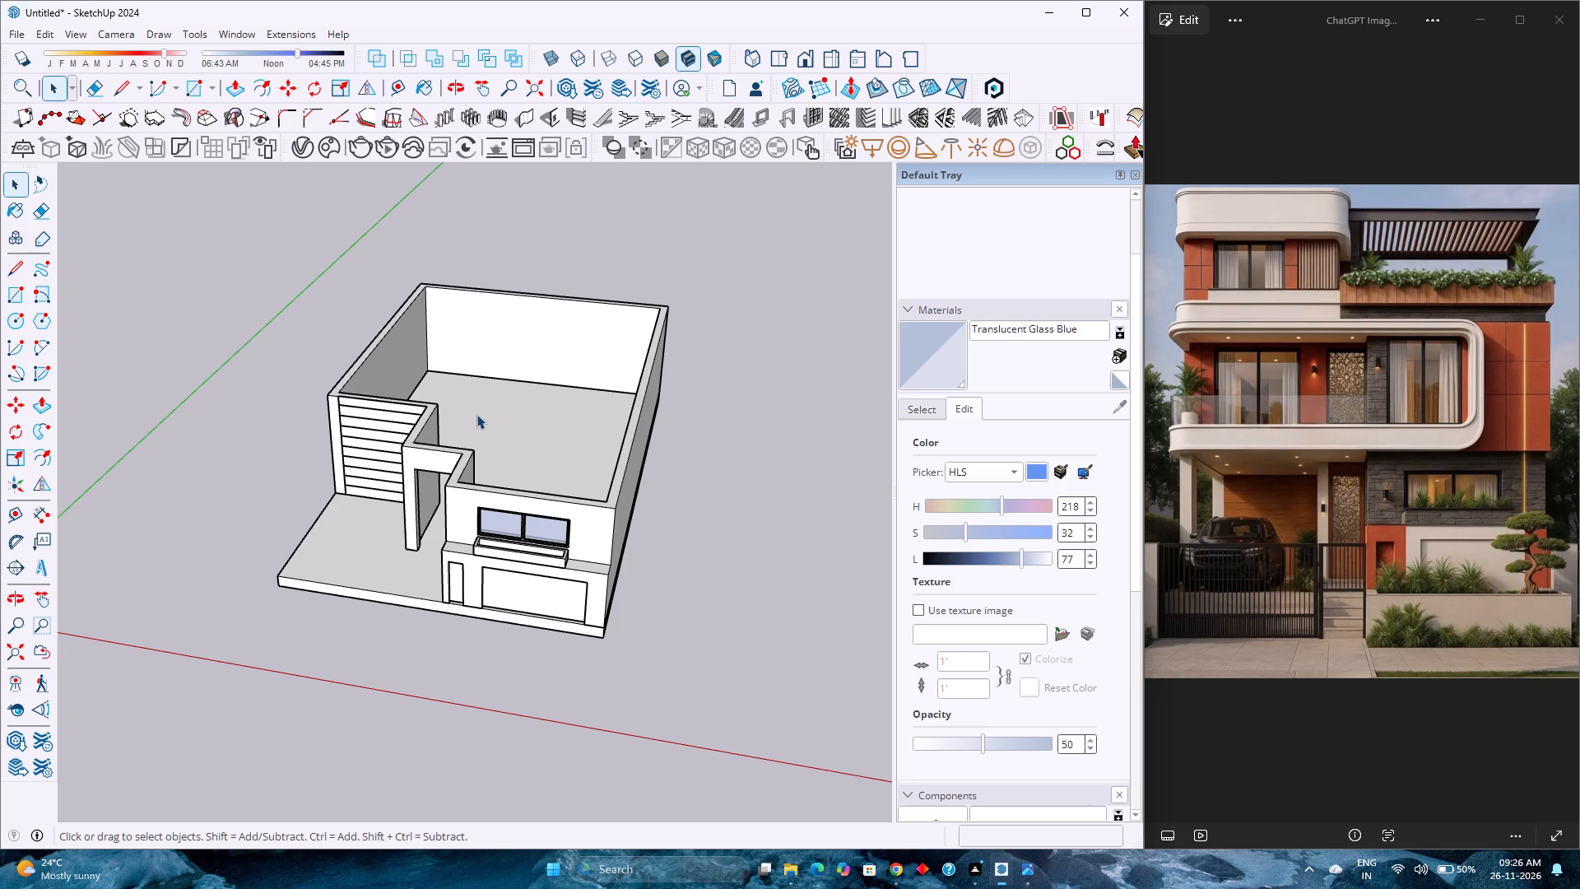
{"action": "scroll", "coordinate": [476, 414], "scroll_direction": "up", "scroll_amount": 4}
{"action": "scroll", "coordinate": [476, 414], "scroll_direction": "down", "scroll_amount": 3}
{"action": "middle_click_drag", "start_coordinate": [476, 414], "coordinate": [482, 474]}
{"action": "middle_click", "coordinate": [482, 473]}
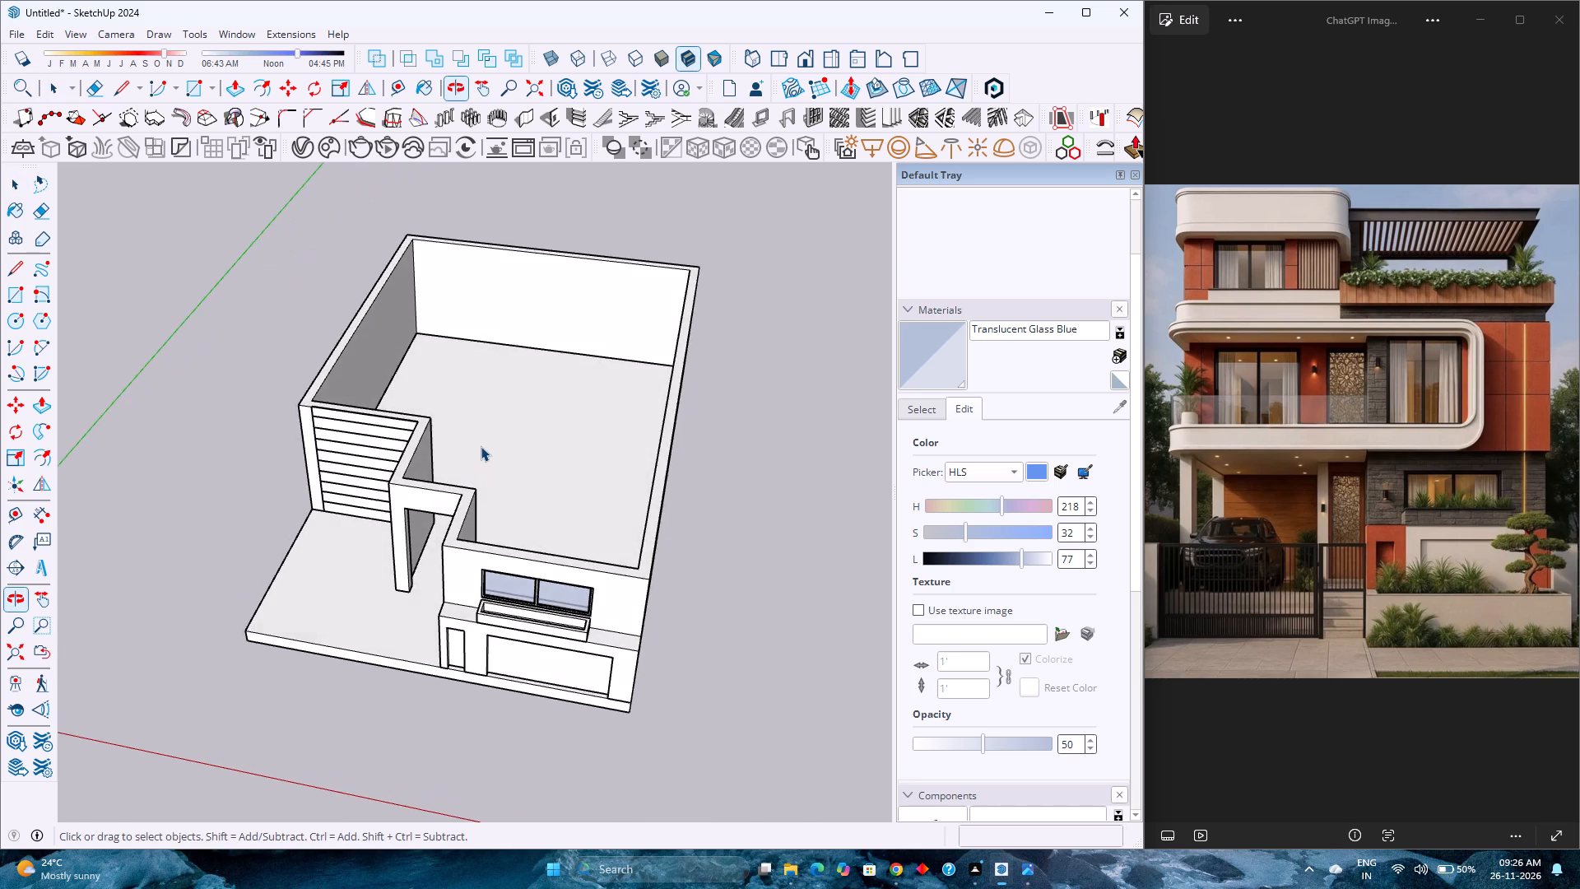
{"action": "scroll", "coordinate": [480, 442], "scroll_direction": "down", "scroll_amount": 3}
{"action": "scroll", "coordinate": [500, 433], "scroll_direction": "up", "scroll_amount": 5}
{"action": "scroll", "coordinate": [495, 447], "scroll_direction": "down", "scroll_amount": 6}
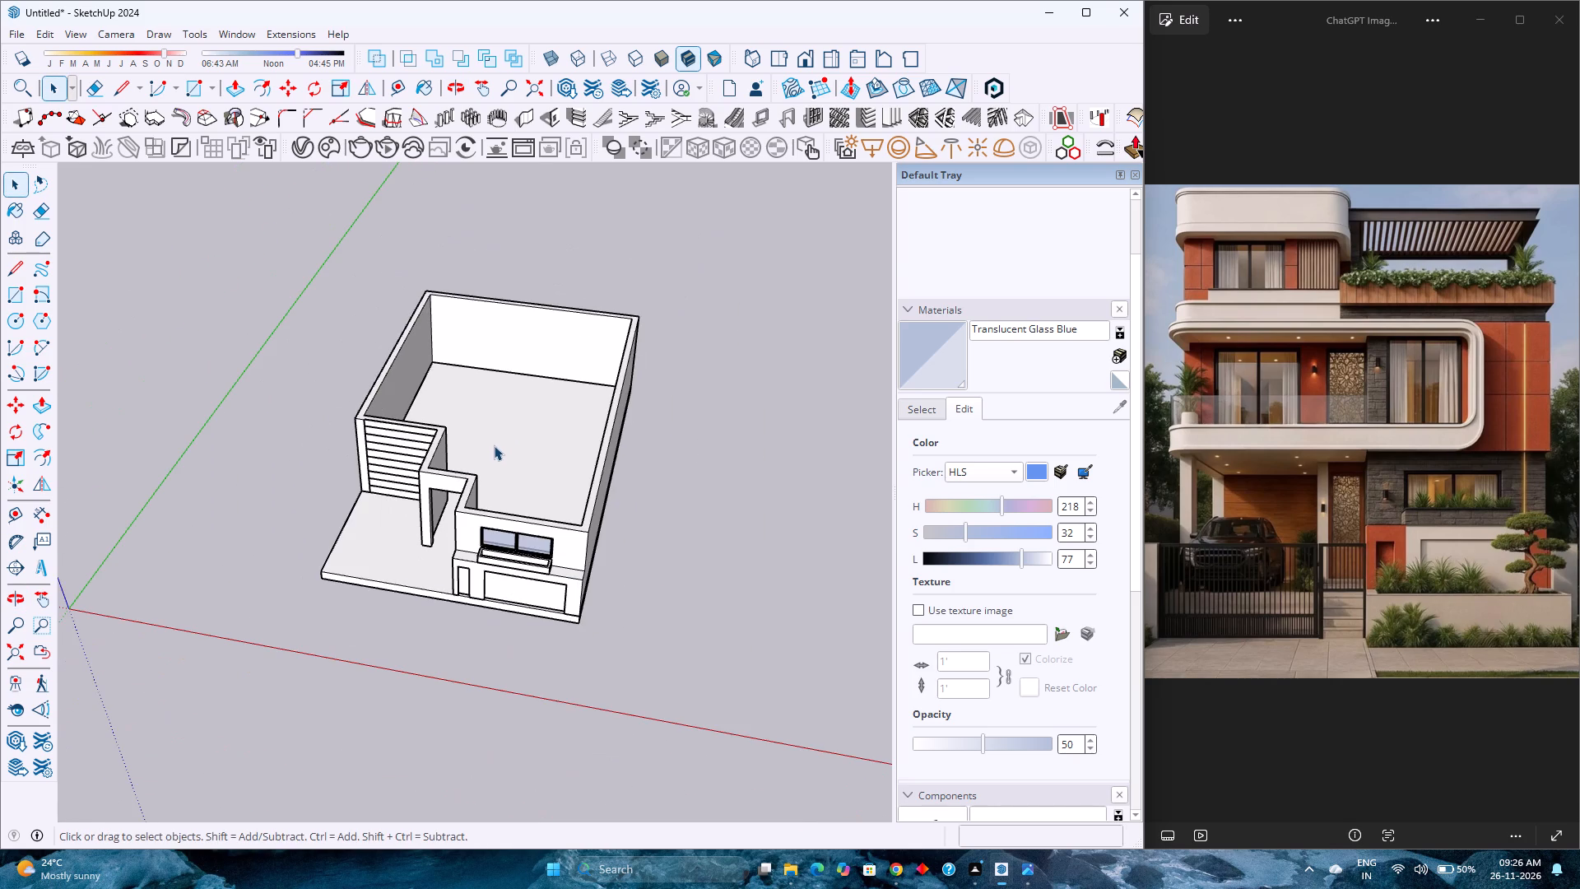
{"action": "scroll", "coordinate": [493, 440], "scroll_direction": "up", "scroll_amount": 5}
{"action": "scroll", "coordinate": [493, 440], "scroll_direction": "down", "scroll_amount": 5}
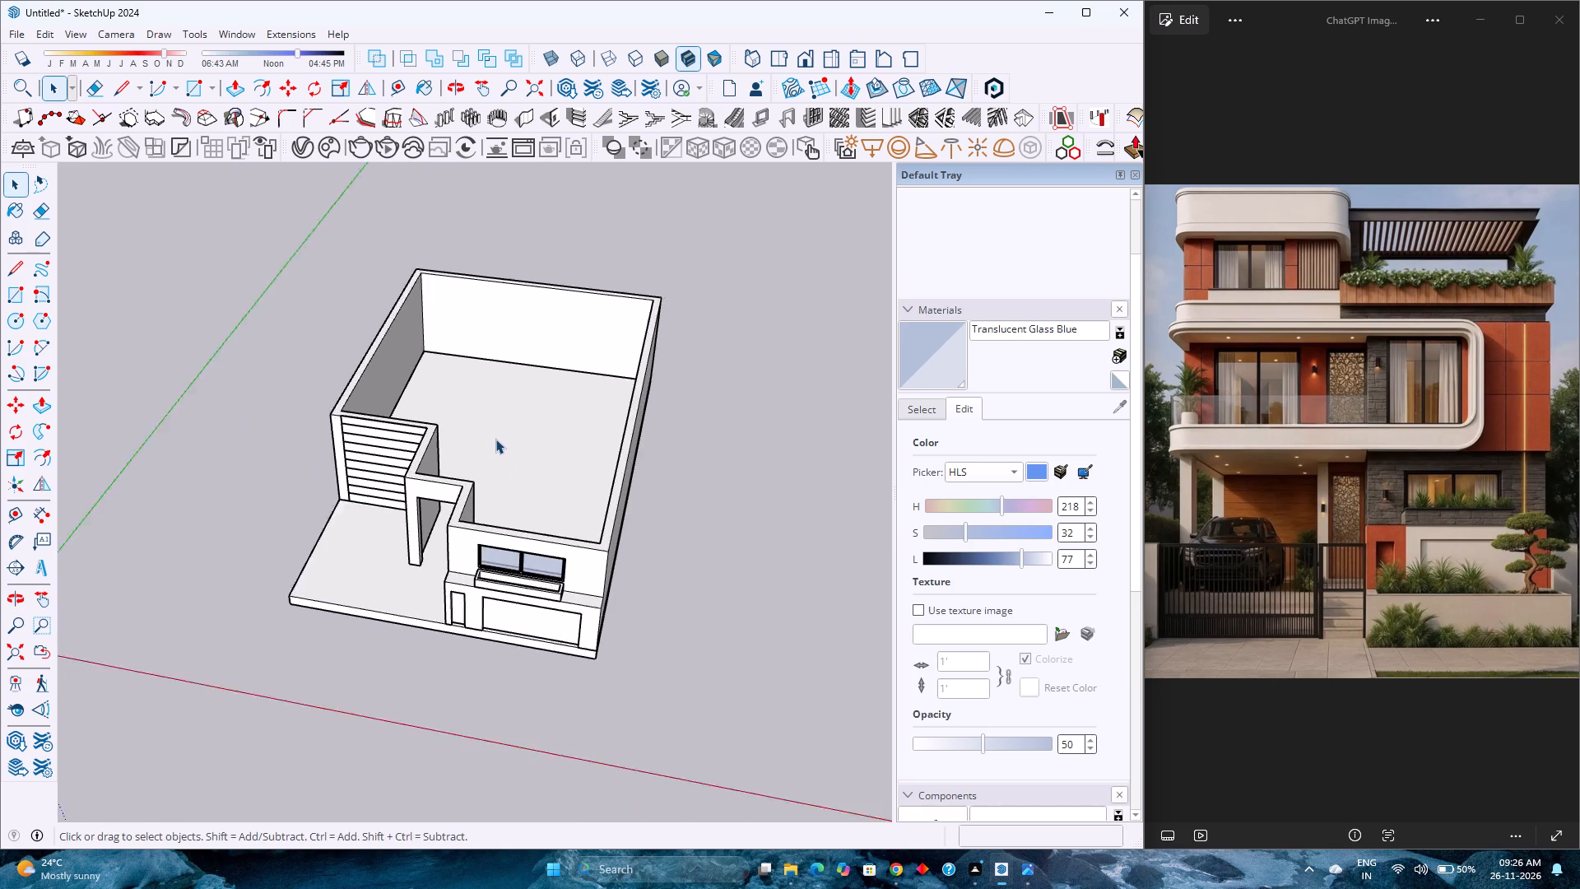
Open the floor slab group inside the ground-floor house group and extrude the slab's underside down by 3'.
{"action": "double_click", "coordinate": [433, 433]}
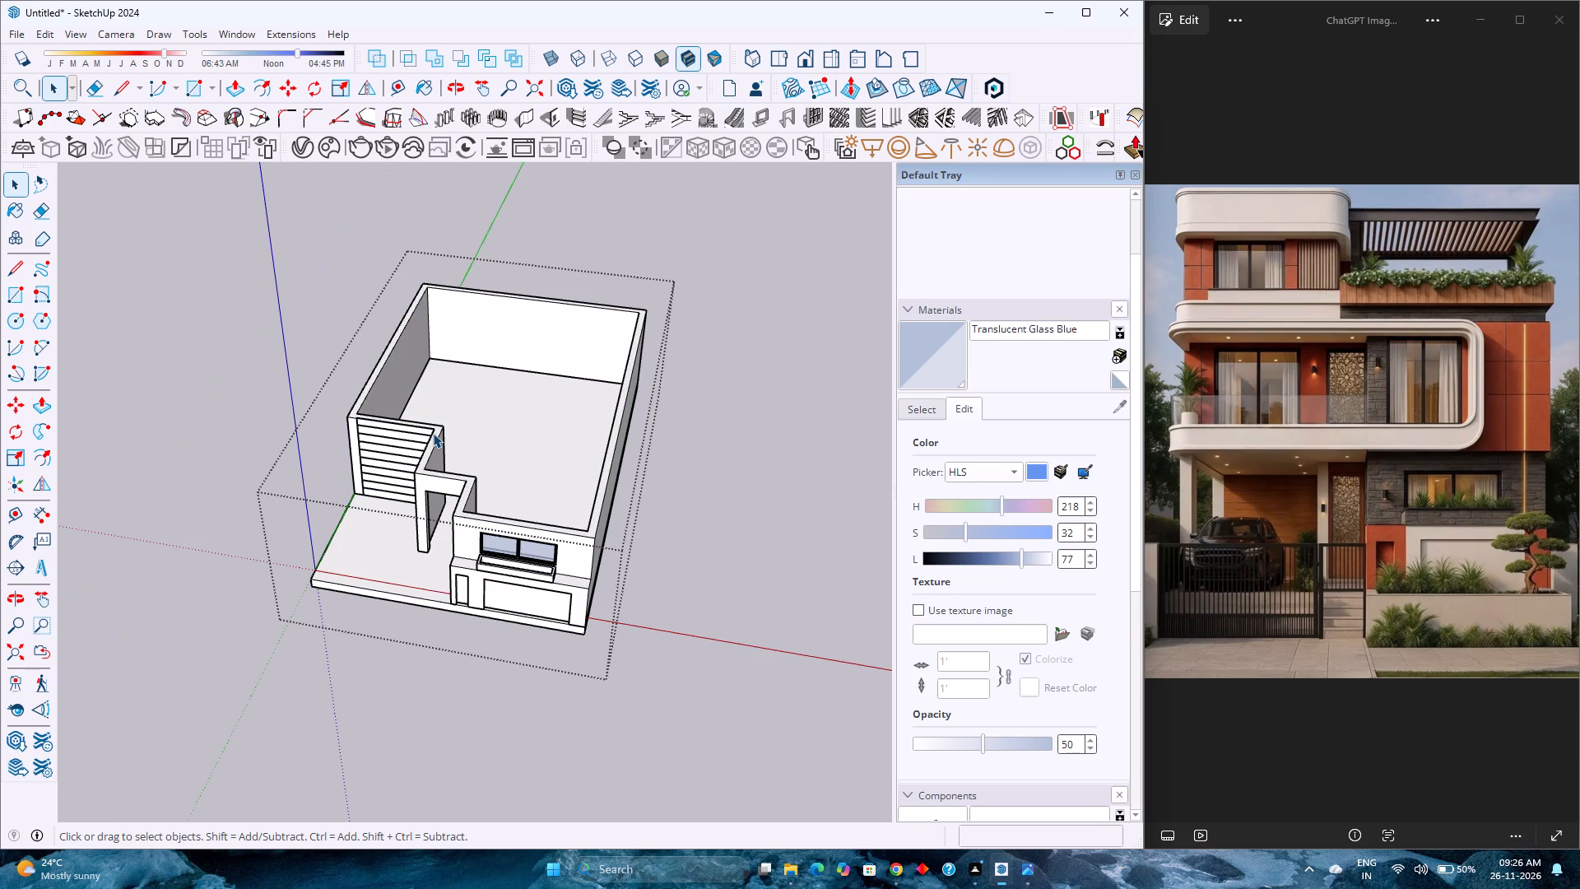
{"action": "left_click", "coordinate": [433, 432]}
{"action": "middle_click", "coordinate": [382, 556]}
{"action": "middle_click_drag", "start_coordinate": [382, 556], "coordinate": [603, 290]}
{"action": "middle_click", "coordinate": [603, 290]}
{"action": "scroll", "coordinate": [571, 342], "scroll_direction": "down", "scroll_amount": 3}
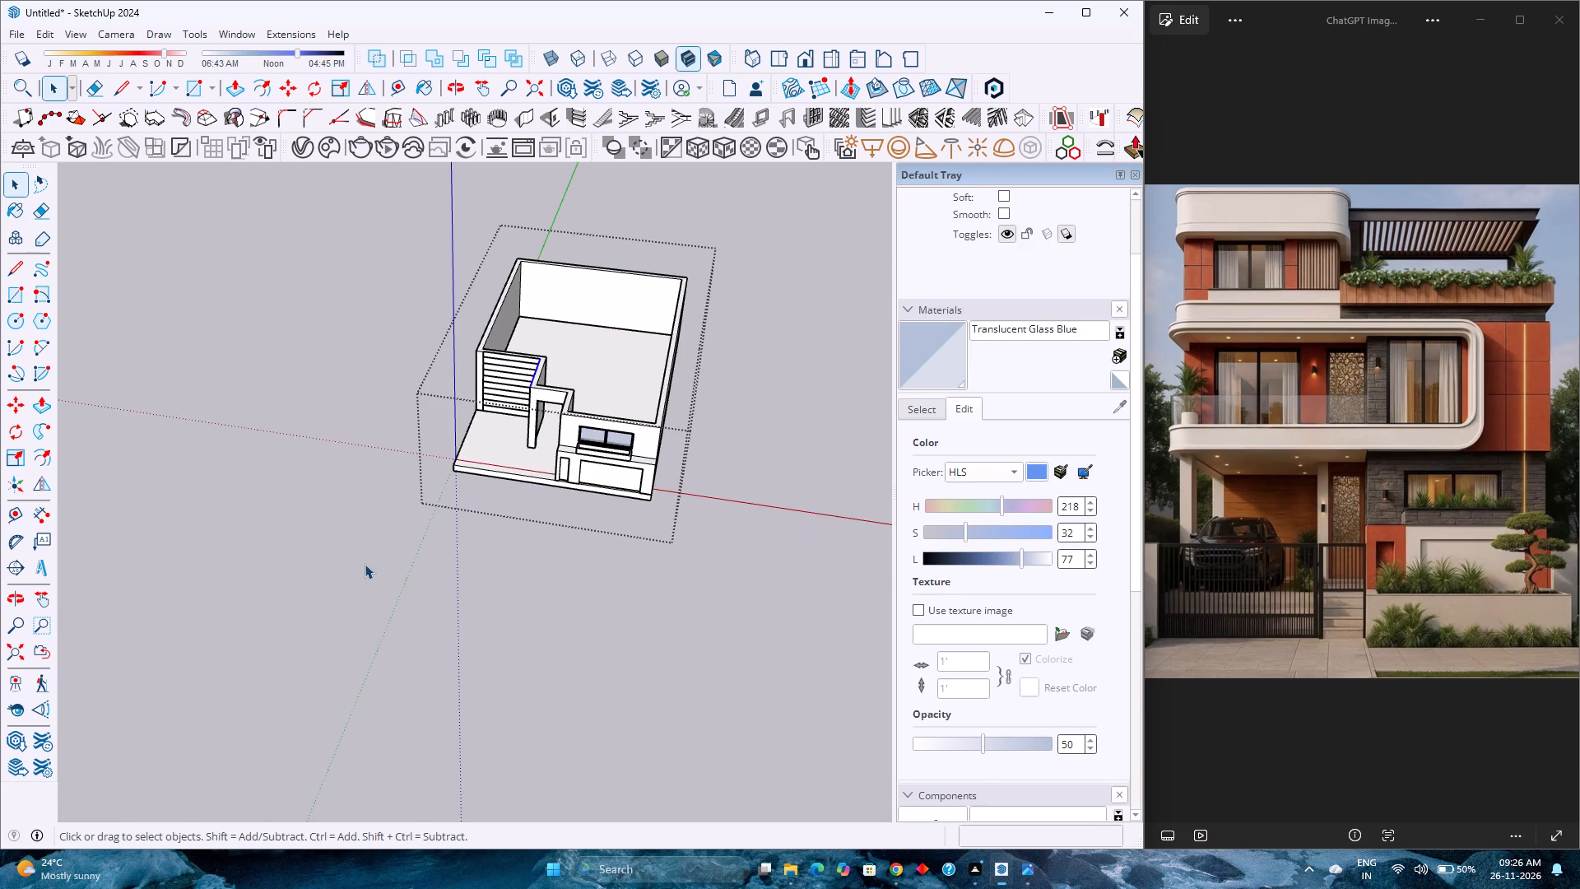
{"action": "middle_click_drag", "start_coordinate": [523, 437], "coordinate": [374, 610]}
{"action": "middle_click_drag", "start_coordinate": [123, 596], "coordinate": [199, 570]}
{"action": "middle_click_drag", "start_coordinate": [209, 568], "coordinate": [750, 417]}
{"action": "scroll", "coordinate": [653, 379], "scroll_direction": "up", "scroll_amount": 8}
{"action": "middle_click_drag", "start_coordinate": [342, 469], "coordinate": [353, 454]}
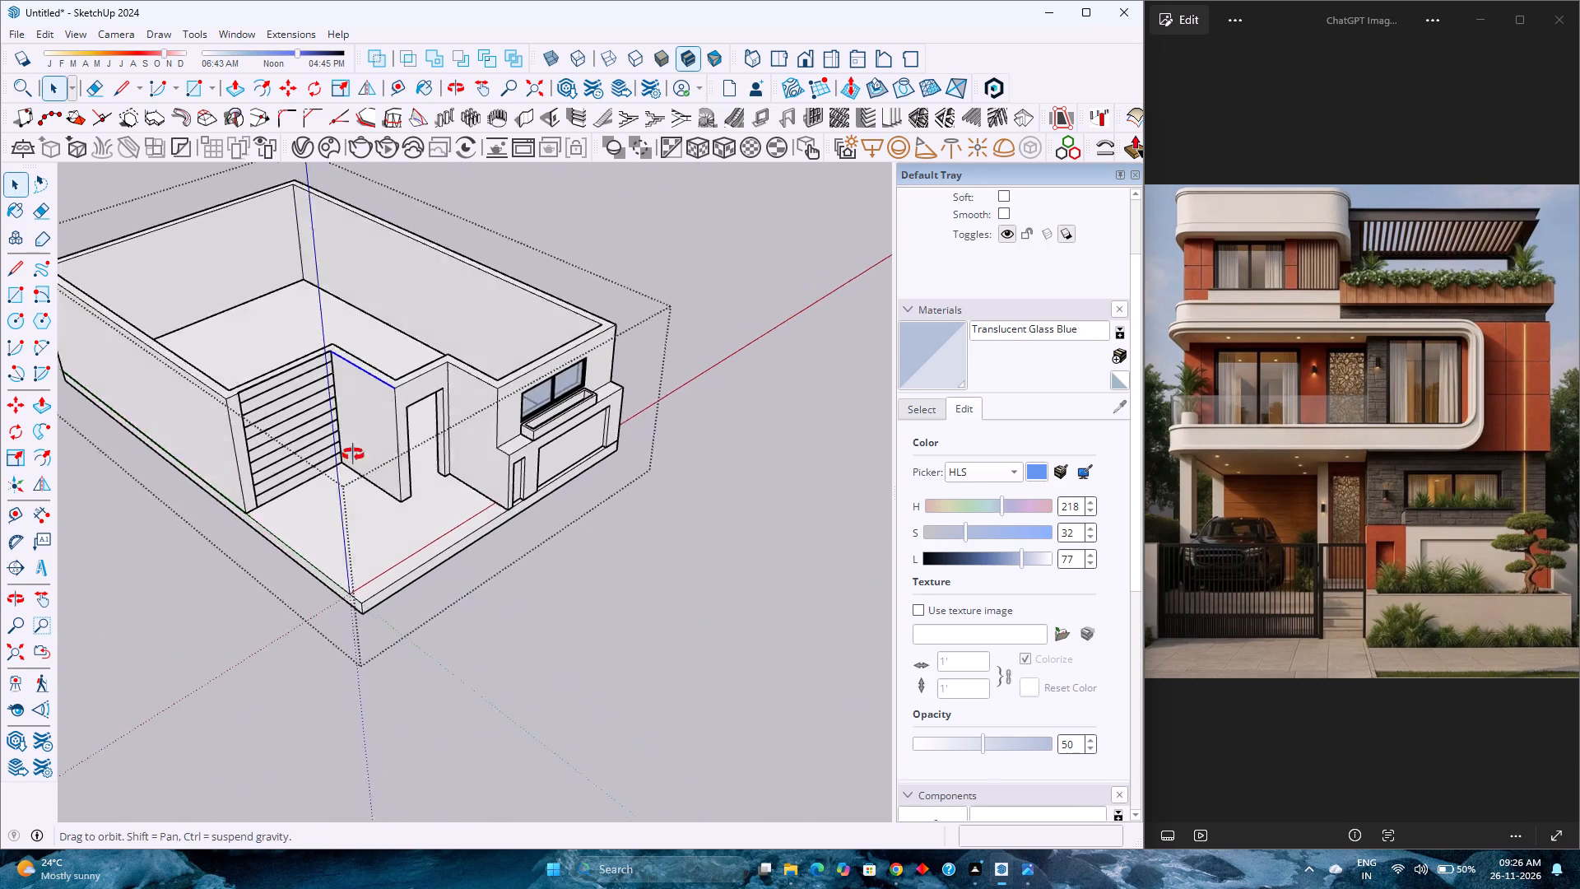
{"action": "middle_click_drag", "start_coordinate": [353, 454], "coordinate": [486, 245]}
{"action": "scroll", "coordinate": [331, 496], "scroll_direction": "up", "scroll_amount": 3}
{"action": "middle_click_drag", "start_coordinate": [335, 486], "coordinate": [393, 354]}
{"action": "middle_click", "coordinate": [394, 354]}
{"action": "left_click", "coordinate": [388, 395]}
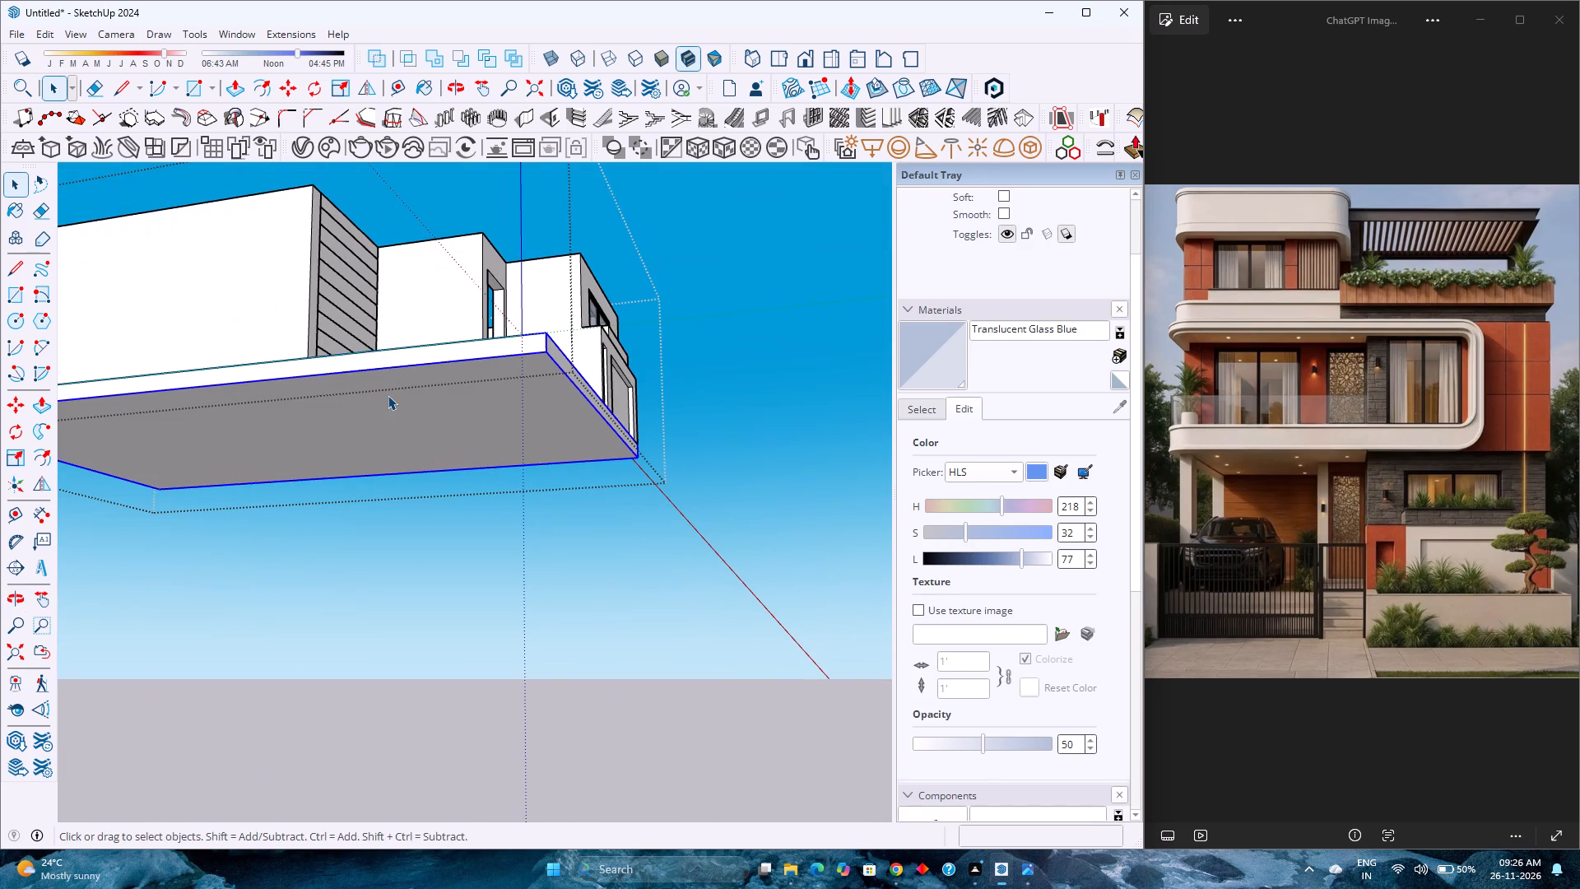
{"action": "double_click", "coordinate": [392, 392]}
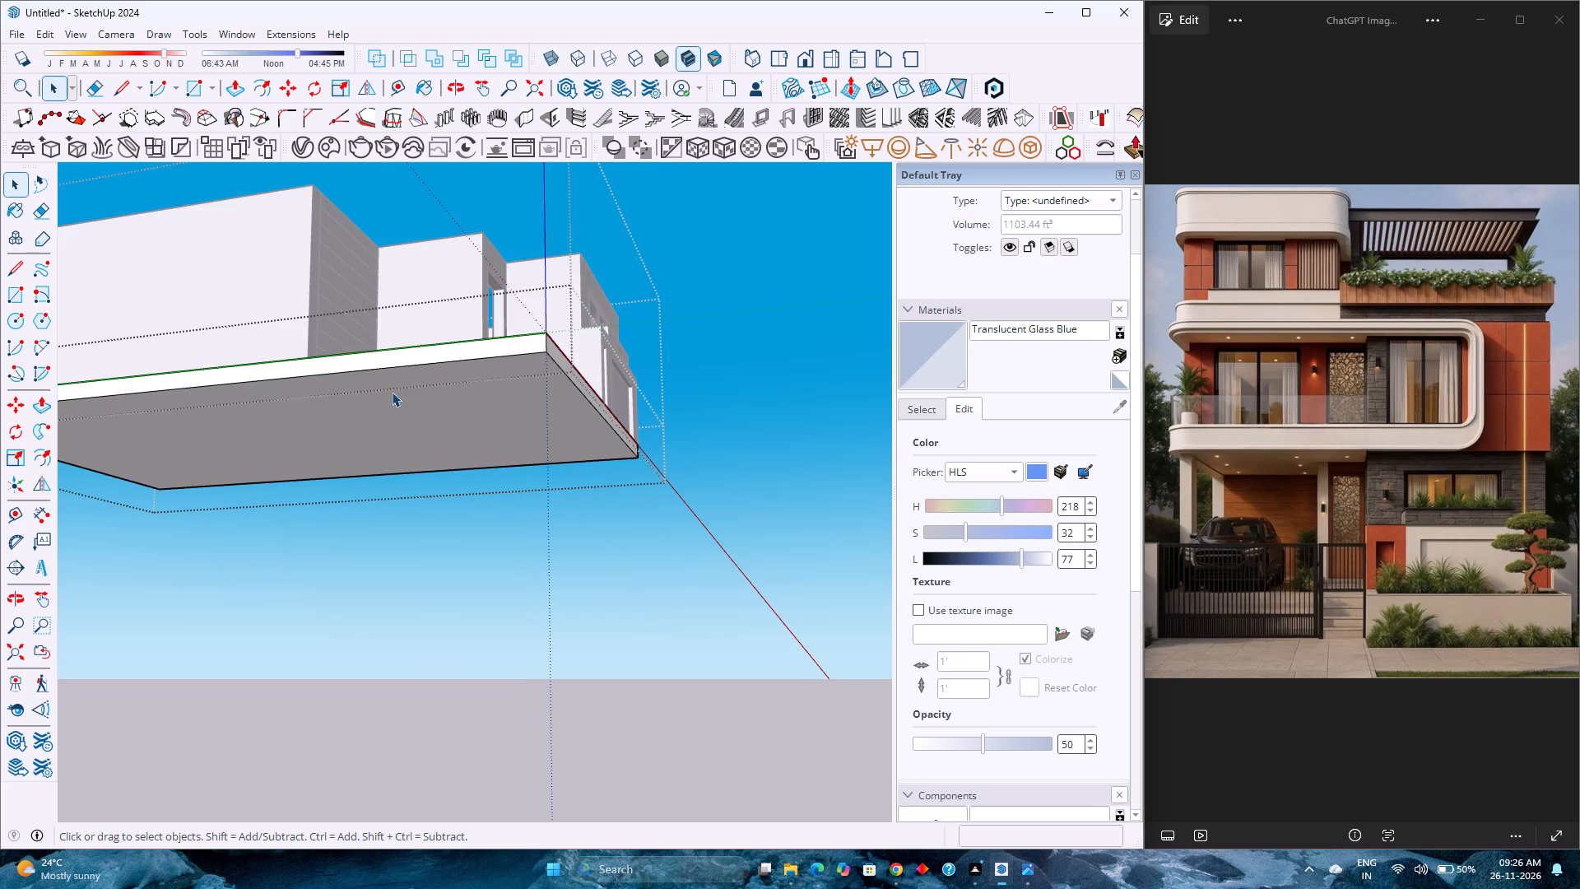
{"action": "scroll", "coordinate": [483, 393], "scroll_direction": "up", "scroll_amount": 4}
{"action": "scroll", "coordinate": [483, 393], "scroll_direction": "down", "scroll_amount": 1}
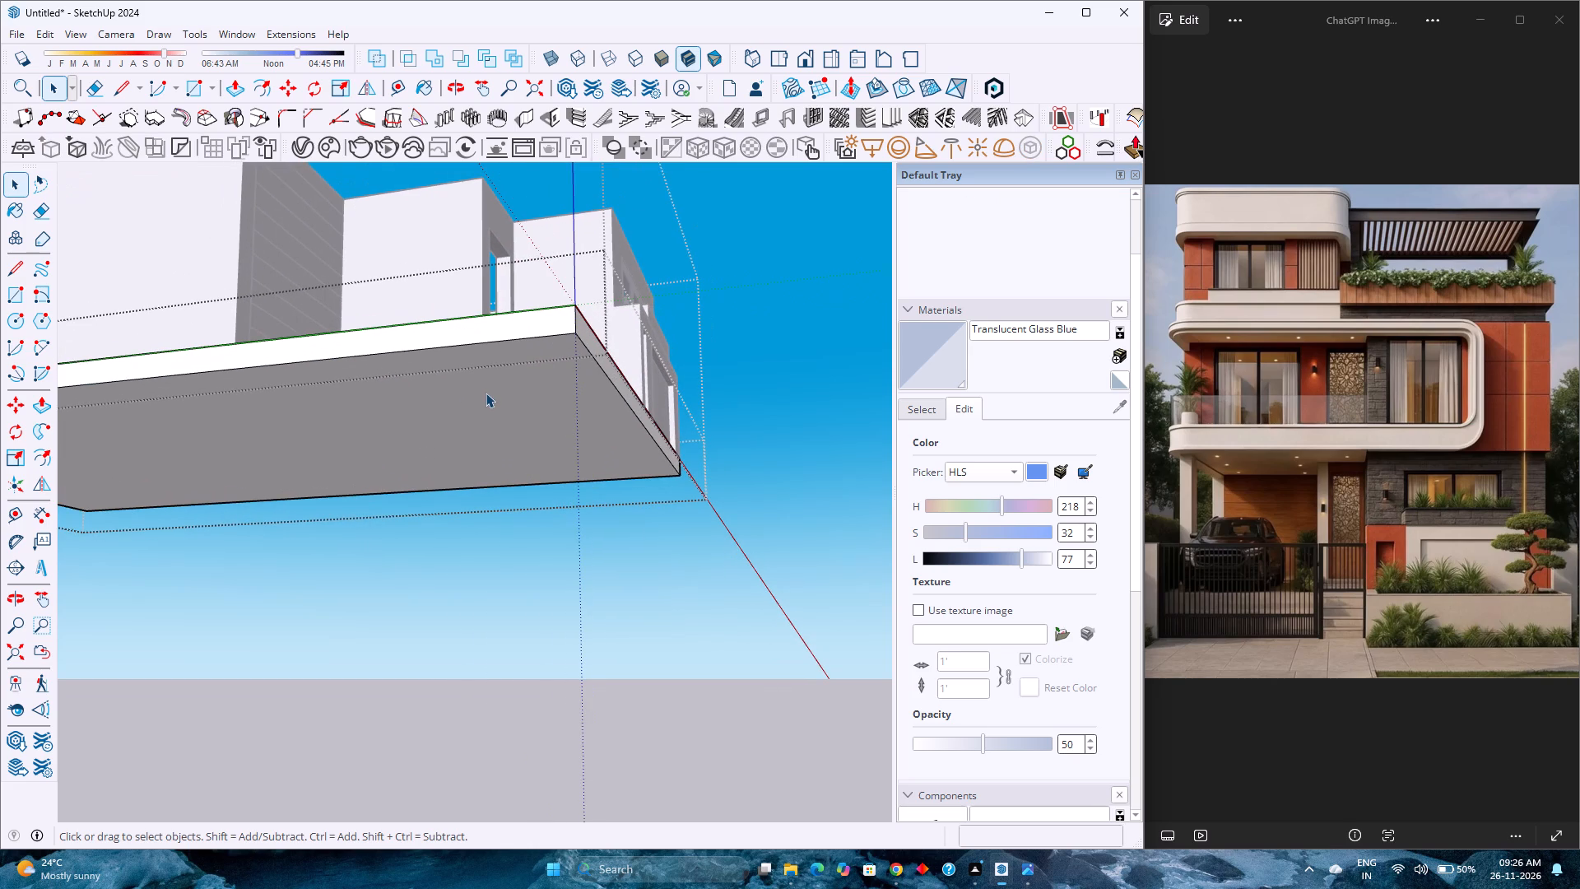
{"action": "left_click", "coordinate": [229, 95]}
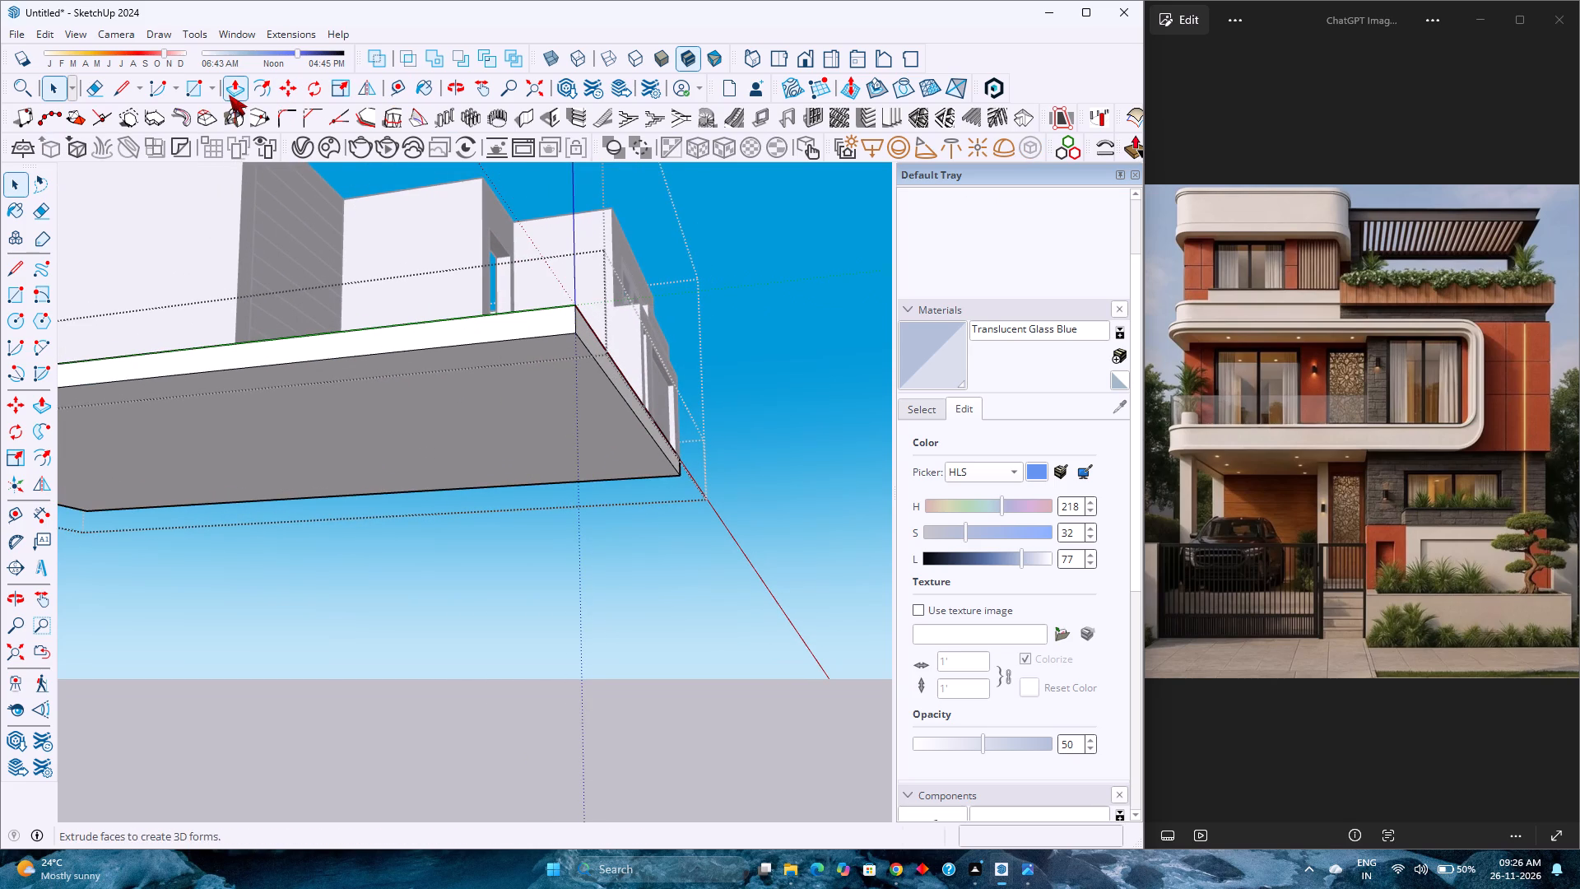
{"action": "left_click", "coordinate": [481, 362]}
{"action": "type", "text": "3'"}
{"action": "key", "text": "Return"}
Draw a vertical line down the thickened slab's front face from the window wall's inner corner to the bottom edge.
{"action": "scroll", "coordinate": [490, 401], "scroll_direction": "down", "scroll_amount": 2}
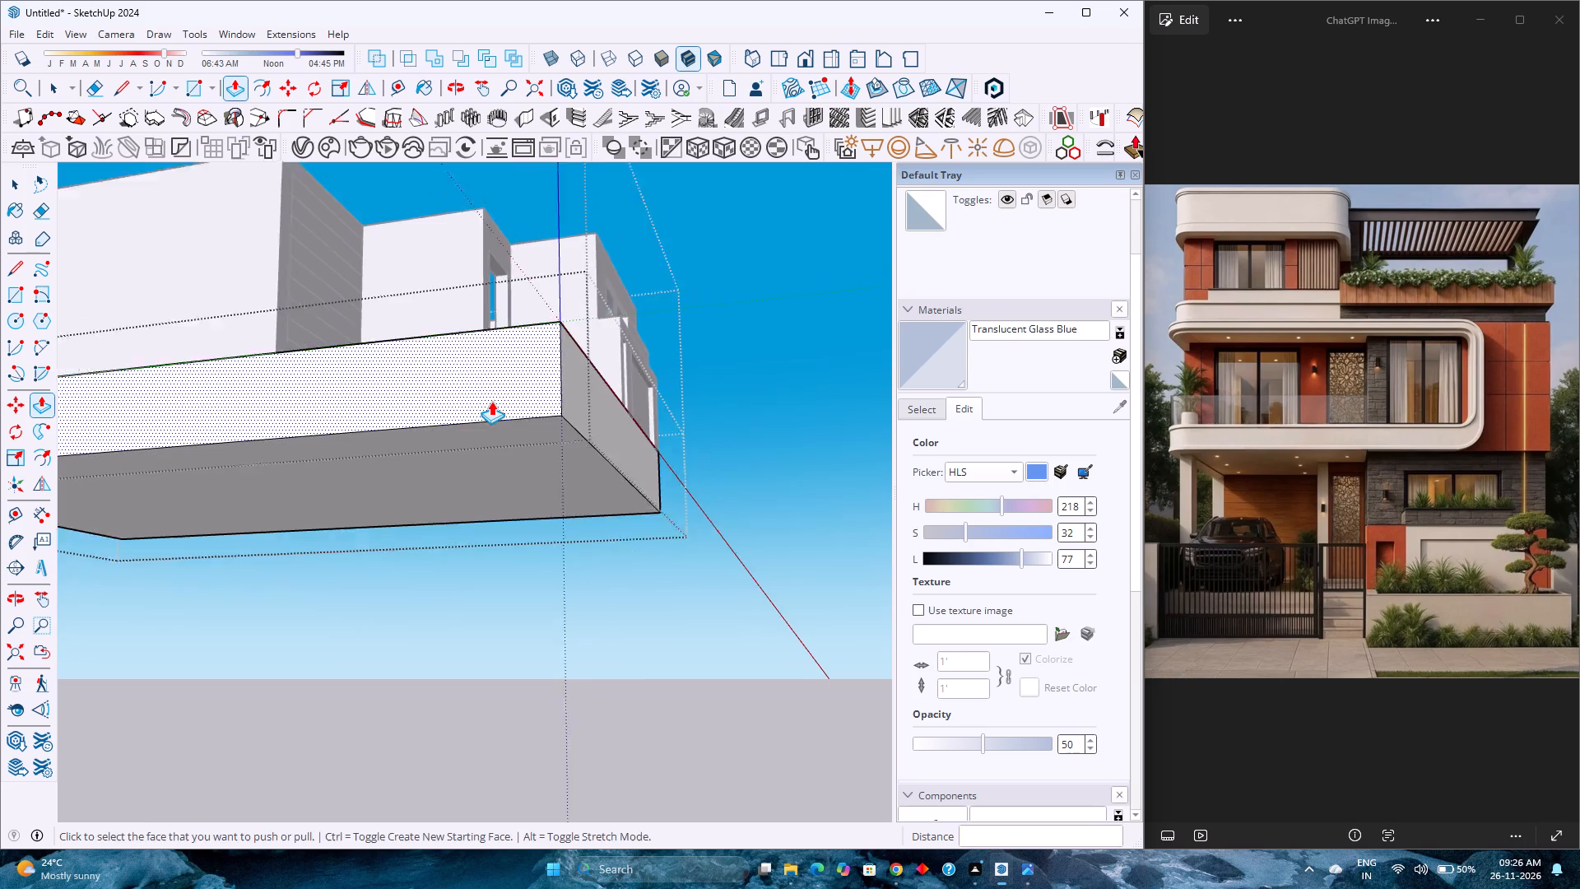
{"action": "scroll", "coordinate": [491, 401], "scroll_direction": "down", "scroll_amount": 3}
{"action": "middle_click_drag", "start_coordinate": [551, 404], "coordinate": [326, 613]}
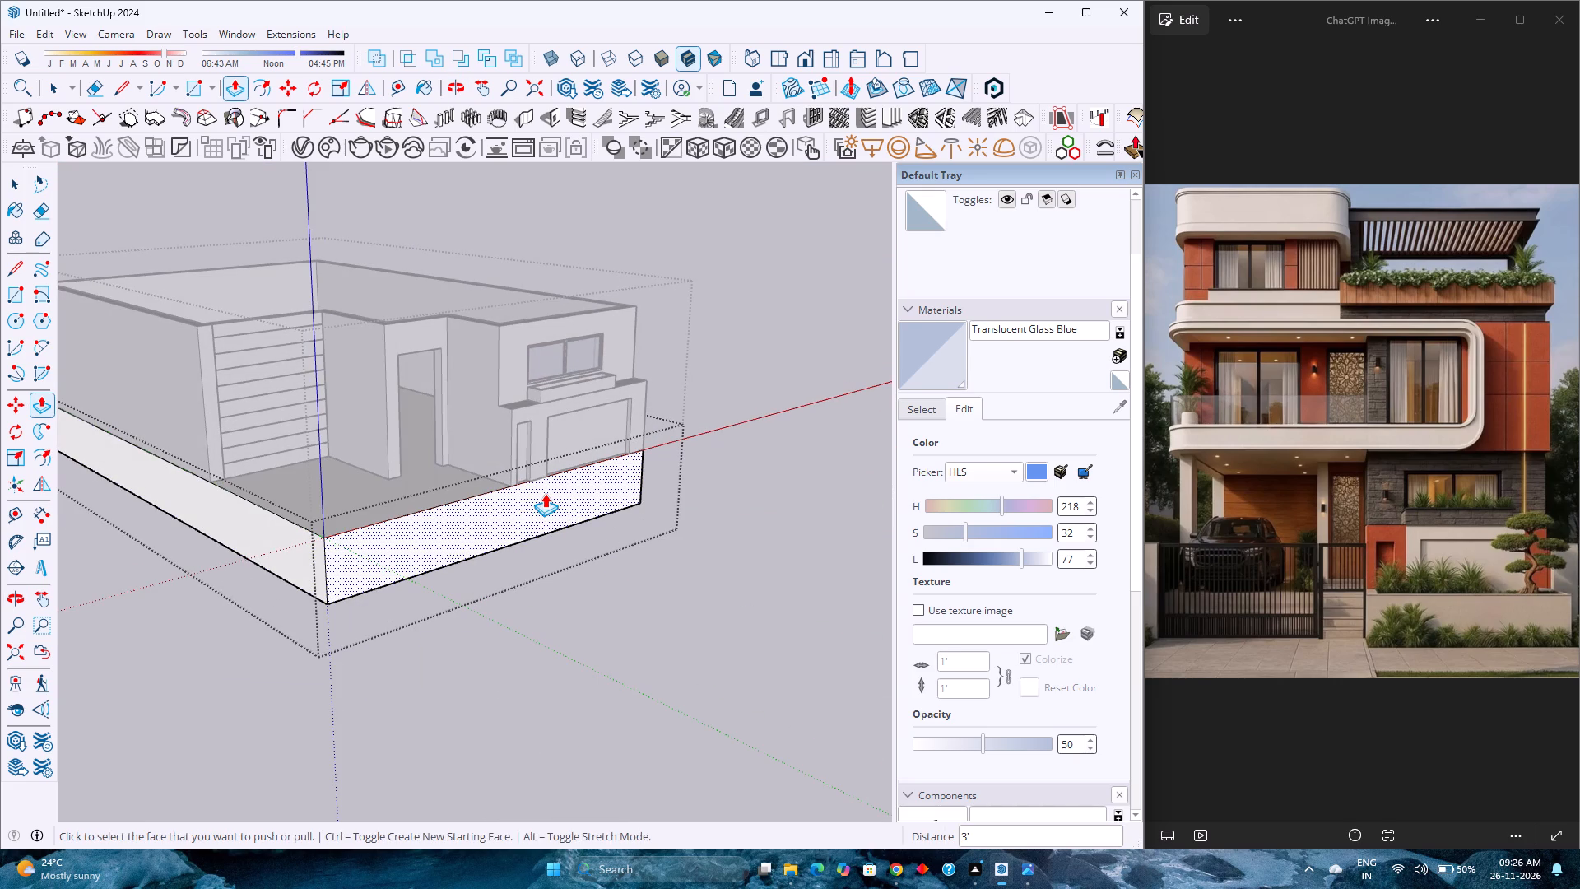
{"action": "left_click", "coordinate": [121, 86]}
{"action": "scroll", "coordinate": [511, 514], "scroll_direction": "up", "scroll_amount": 8}
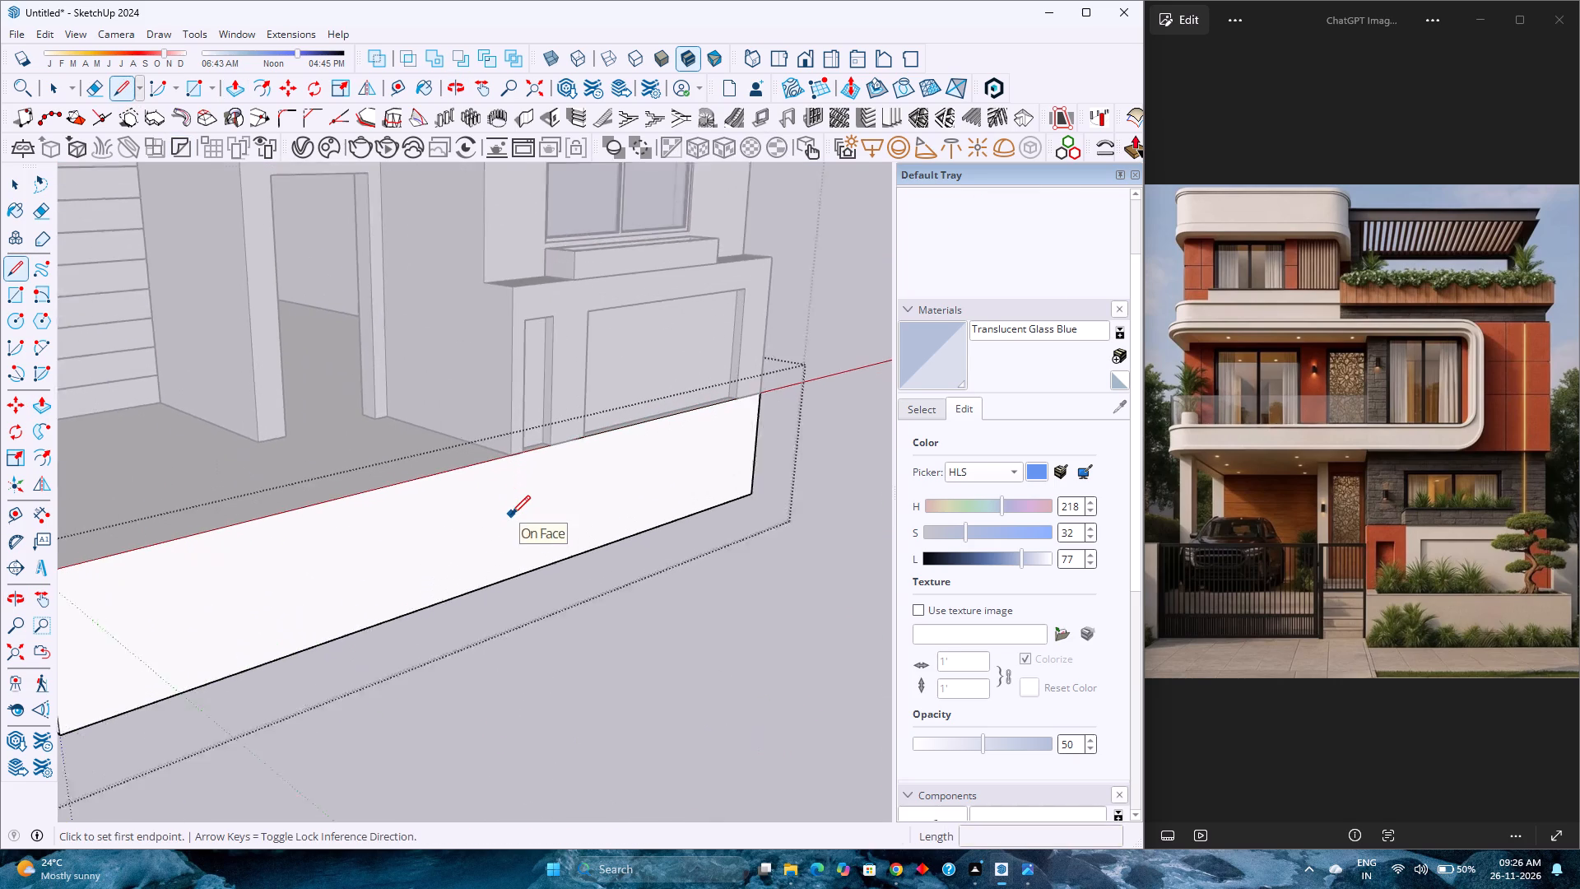
{"action": "left_click", "coordinate": [508, 449]}
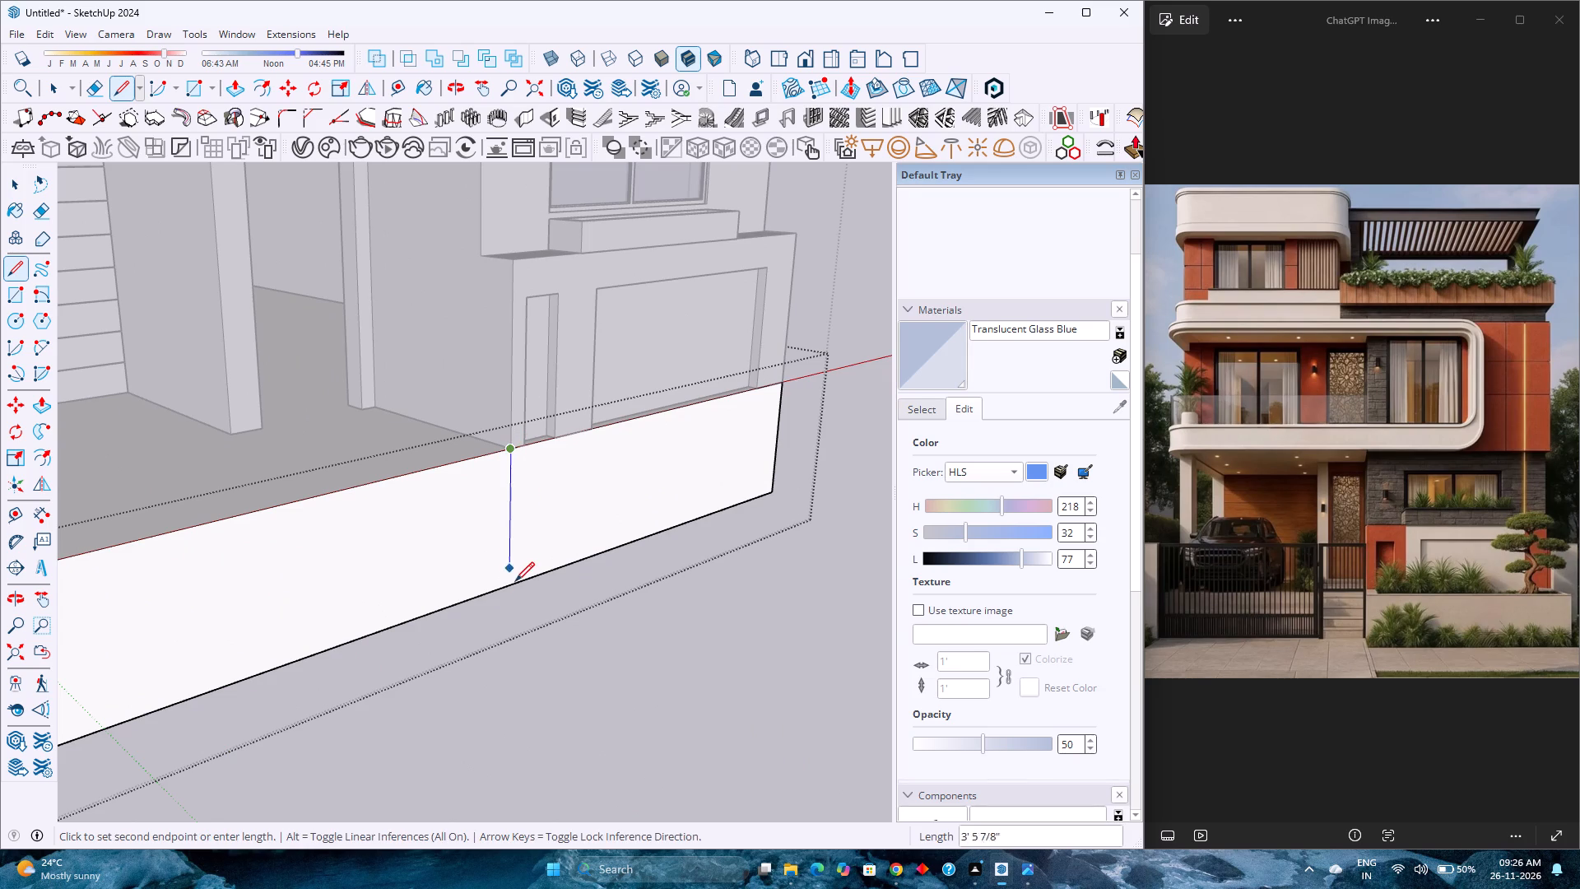
{"action": "left_click", "coordinate": [515, 581]}
Extrude the slab's front face section below the window wall outward by 2', and revise the projection to 2'6".
{"action": "key", "text": "p"}
{"action": "left_click", "coordinate": [574, 513]}
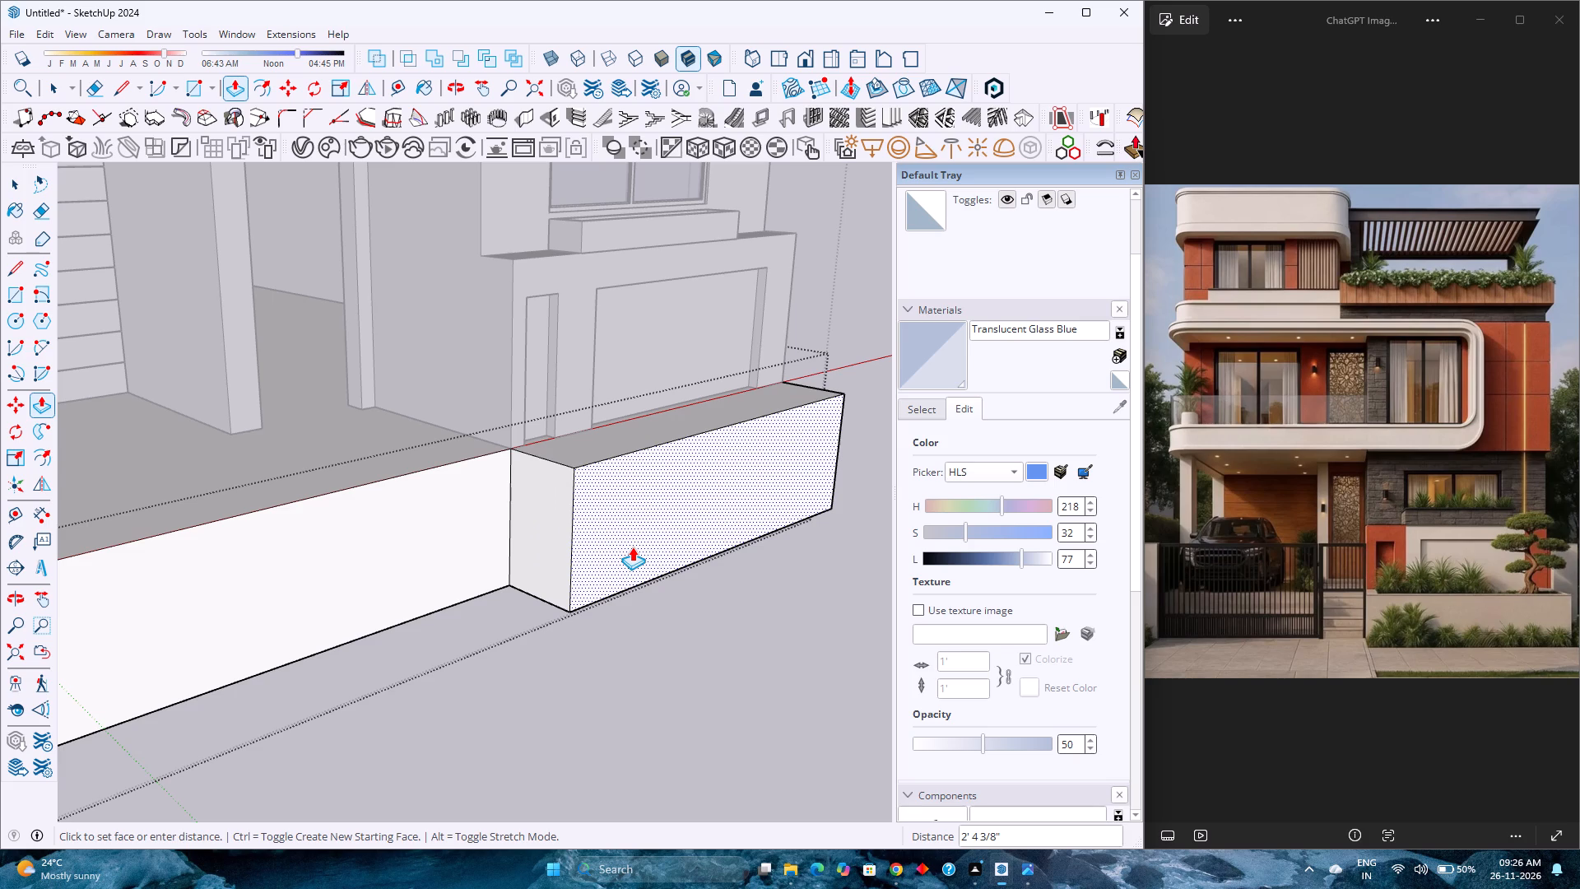
{"action": "key", "text": "1"}
{"action": "key", "text": "BackSpace"}
{"action": "type", "text": "2'"}
{"action": "key", "text": "Return"}
{"action": "scroll", "coordinate": [703, 510], "scroll_direction": "up", "scroll_amount": 1}
{"action": "scroll", "coordinate": [705, 501], "scroll_direction": "down", "scroll_amount": 4}
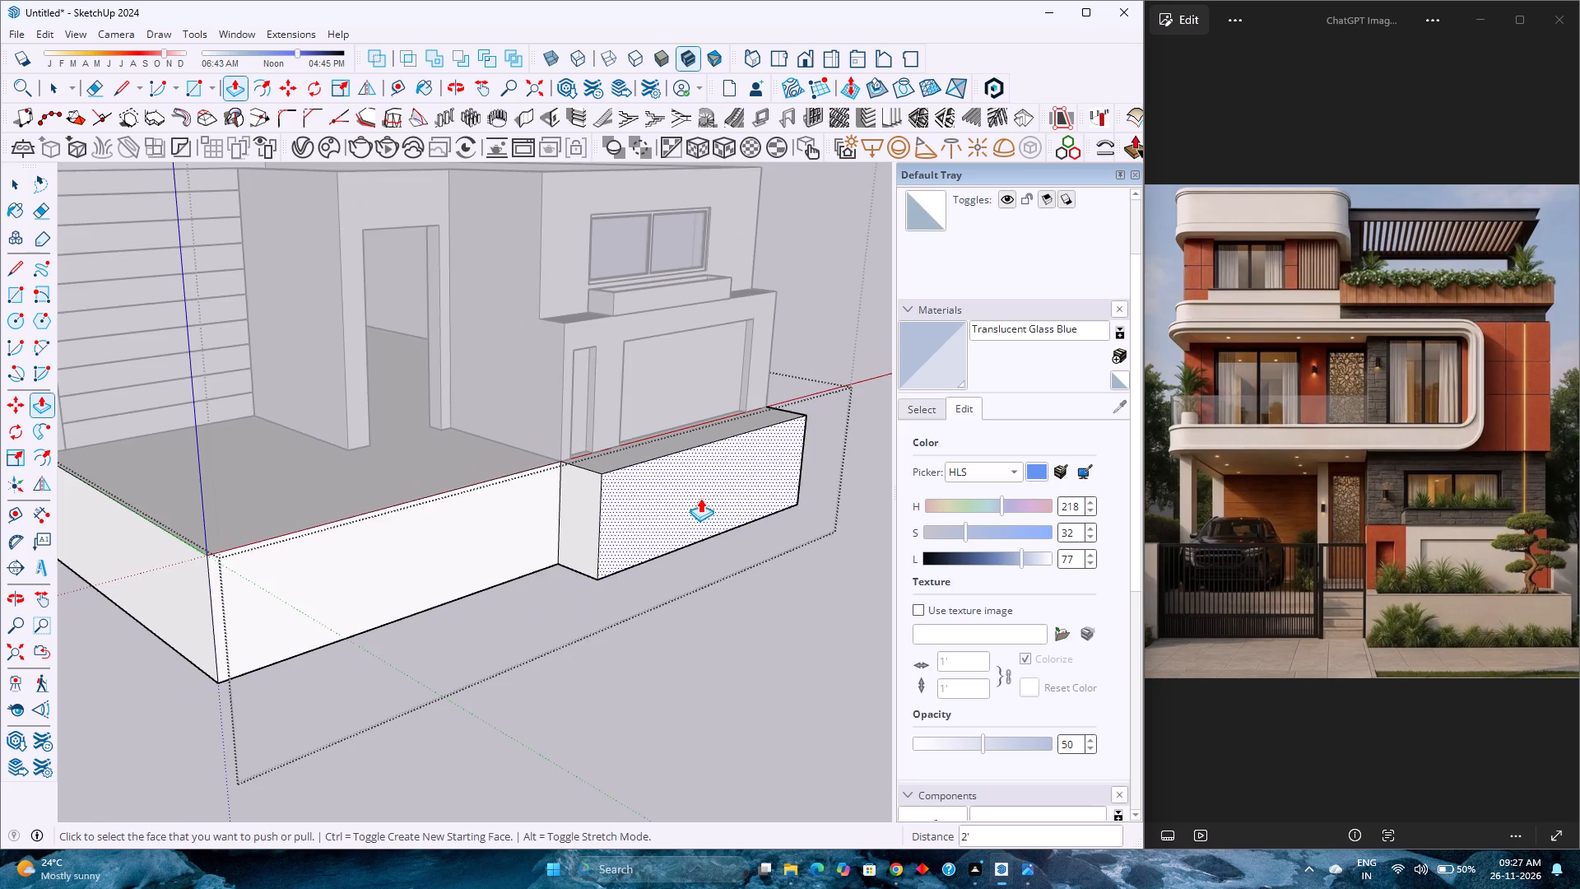
{"action": "scroll", "coordinate": [671, 440], "scroll_direction": "up", "scroll_amount": 3}
{"action": "middle_click_drag", "start_coordinate": [663, 496], "coordinate": [552, 691]}
{"action": "middle_click", "coordinate": [552, 690]}
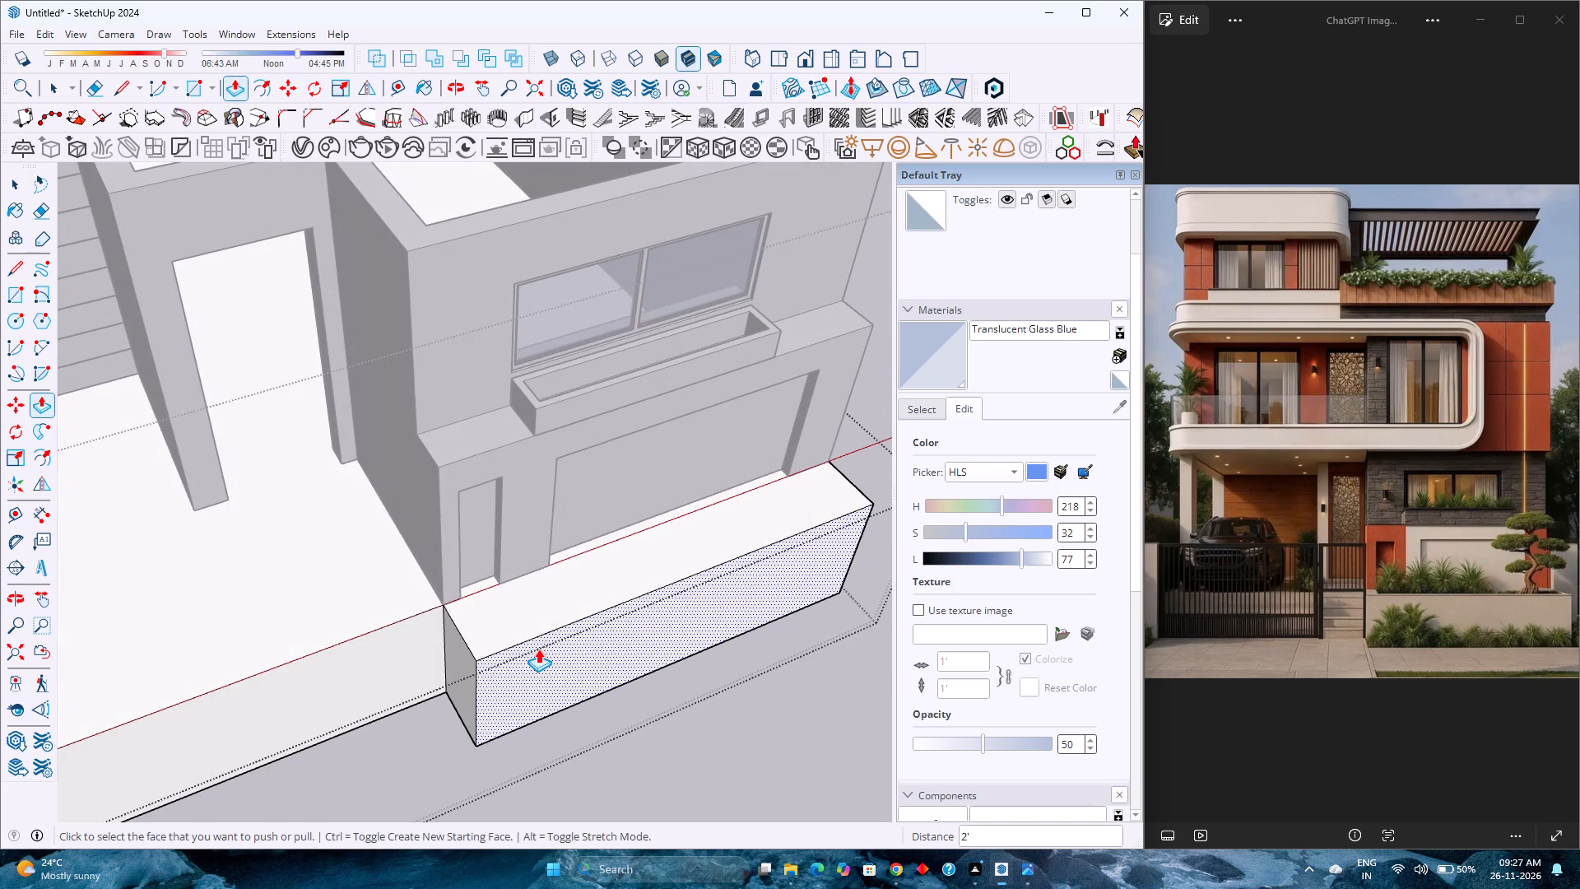
{"action": "type", "text": "2'6"}
{"action": "key", "text": "Return"}
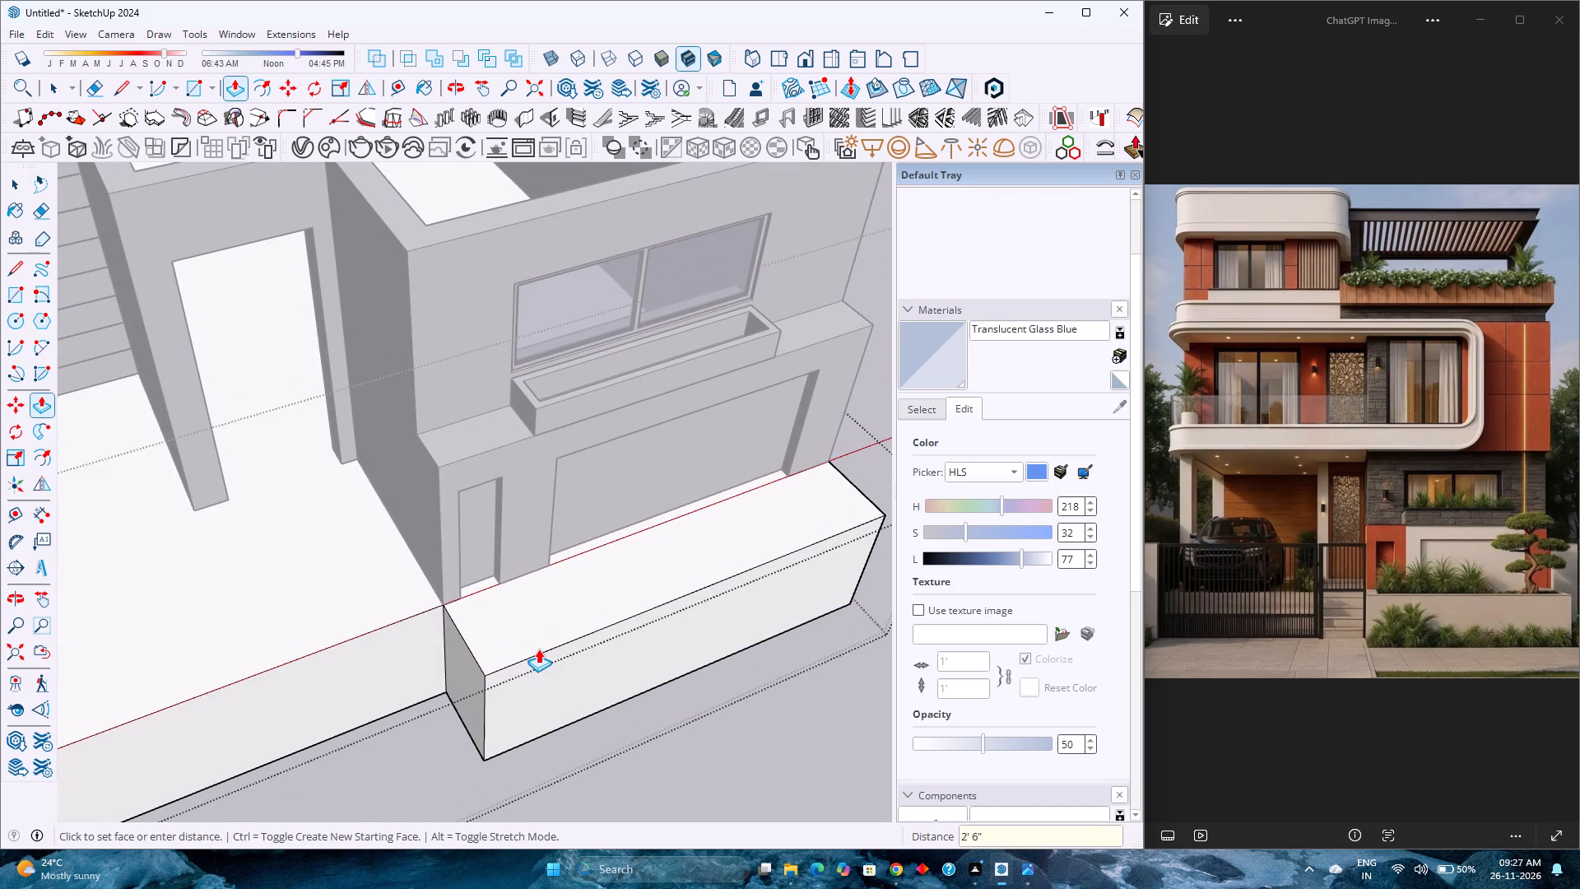
Draw a line along the base of the window wall to separate the projecting block's top face from the floor.
{"action": "scroll", "coordinate": [537, 649], "scroll_direction": "down", "scroll_amount": 3}
{"action": "middle_click_drag", "start_coordinate": [537, 650], "coordinate": [463, 505]}
{"action": "scroll", "coordinate": [457, 511], "scroll_direction": "up", "scroll_amount": 3}
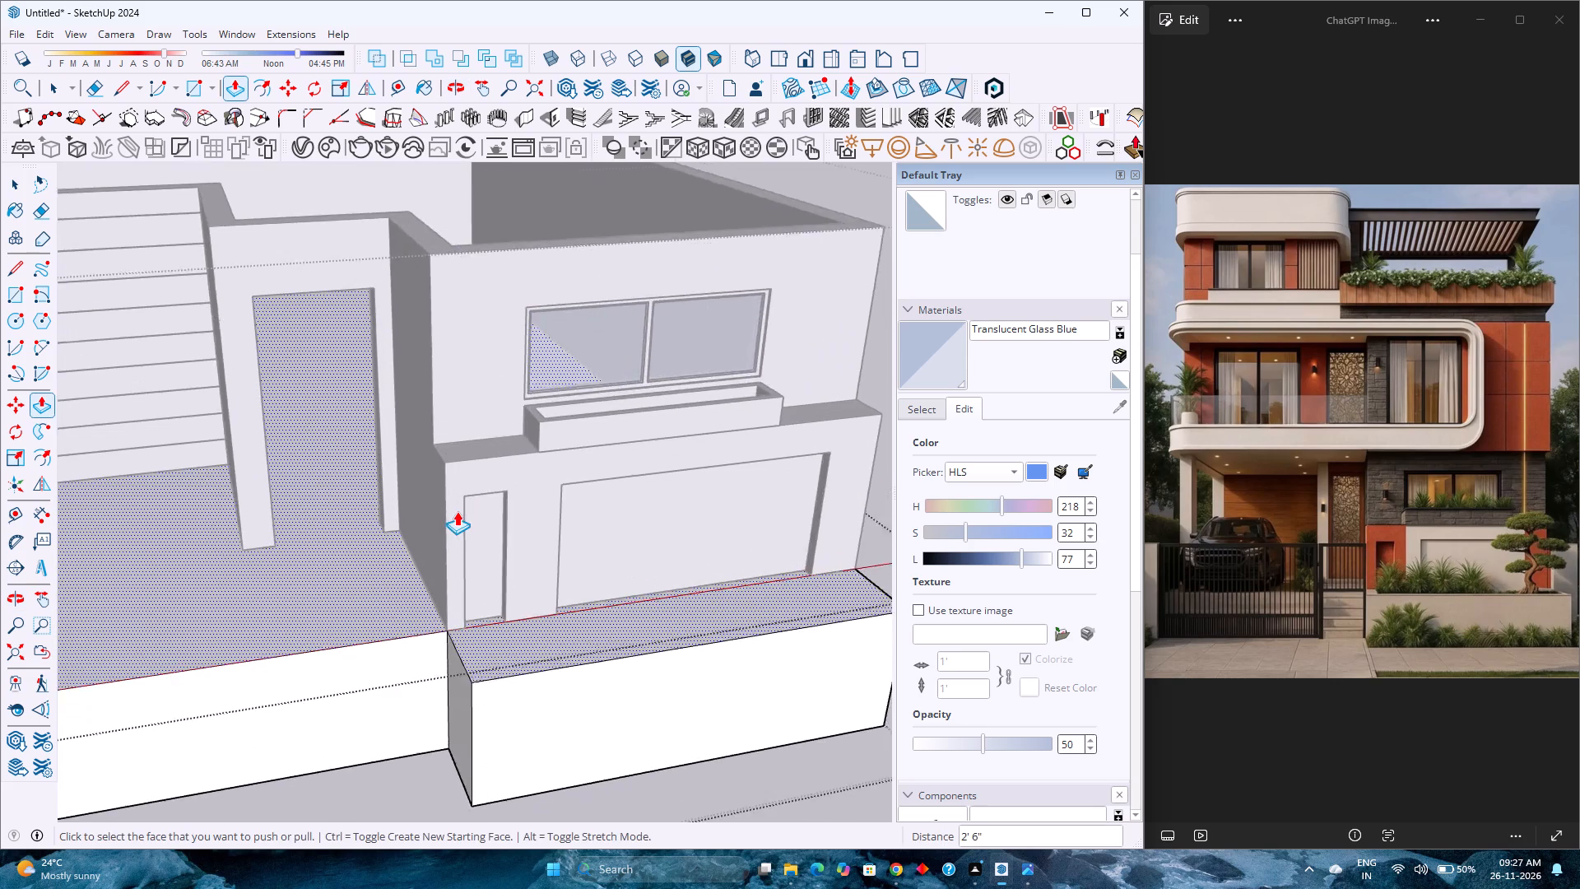
{"action": "scroll", "coordinate": [457, 511], "scroll_direction": "up", "scroll_amount": 2}
{"action": "scroll", "coordinate": [461, 523], "scroll_direction": "down", "scroll_amount": 9}
{"action": "scroll", "coordinate": [513, 646], "scroll_direction": "up", "scroll_amount": 5}
{"action": "scroll", "coordinate": [499, 566], "scroll_direction": "up", "scroll_amount": 2}
{"action": "key", "text": "space"}
{"action": "left_click", "coordinate": [498, 590]}
{"action": "scroll", "coordinate": [499, 590], "scroll_direction": "up", "scroll_amount": 2}
{"action": "middle_click_drag", "start_coordinate": [499, 590], "coordinate": [510, 619]}
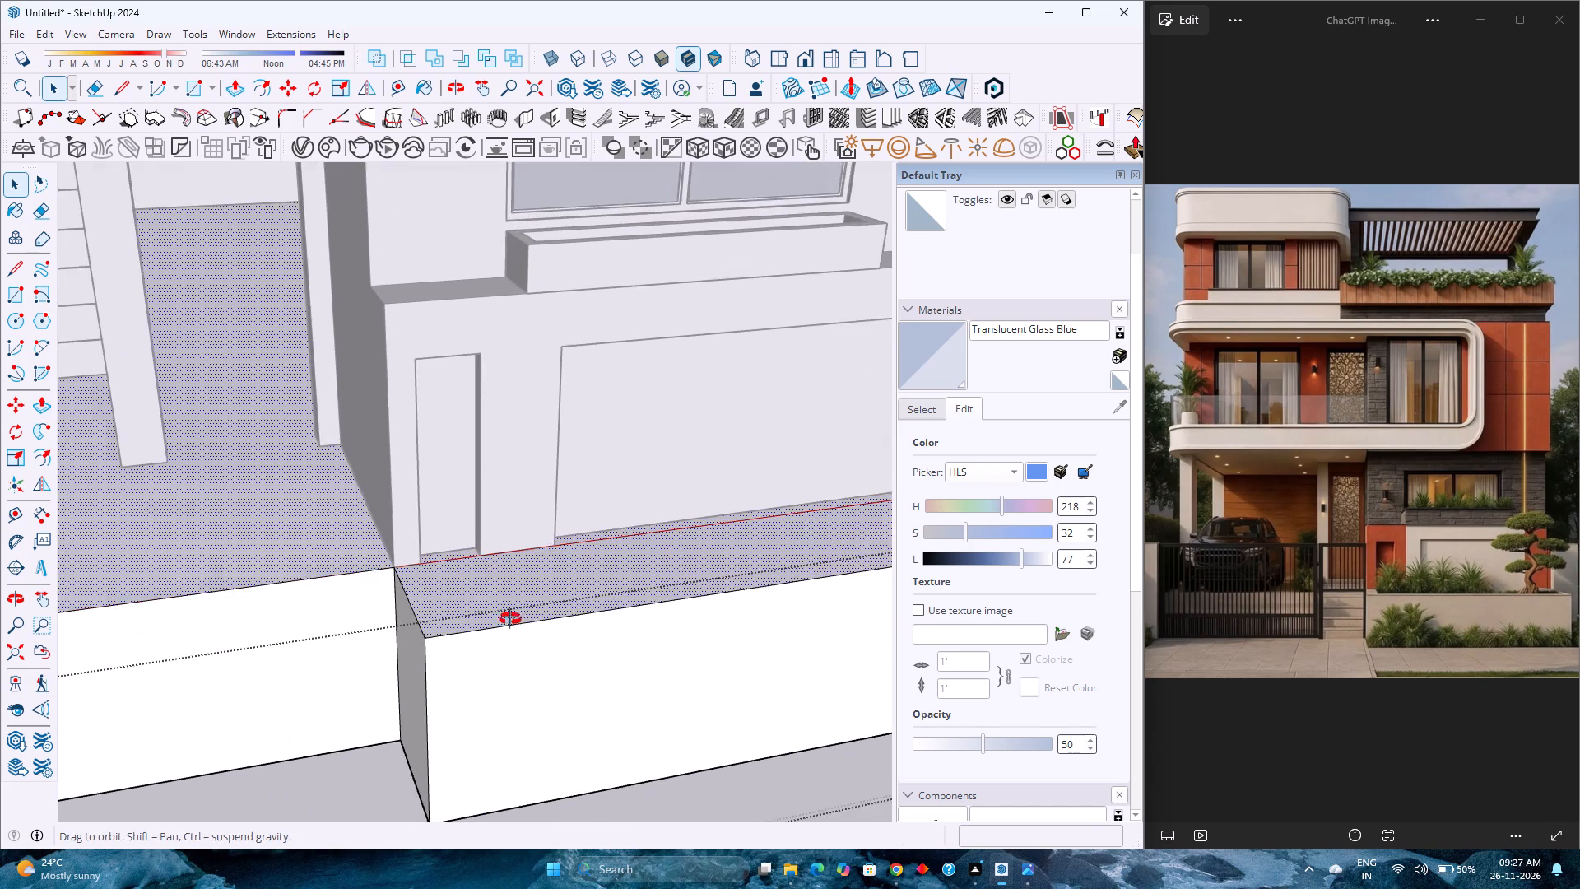
{"action": "middle_click_drag", "start_coordinate": [510, 619], "coordinate": [526, 668]}
{"action": "middle_click", "coordinate": [526, 668]}
{"action": "key", "text": "l"}
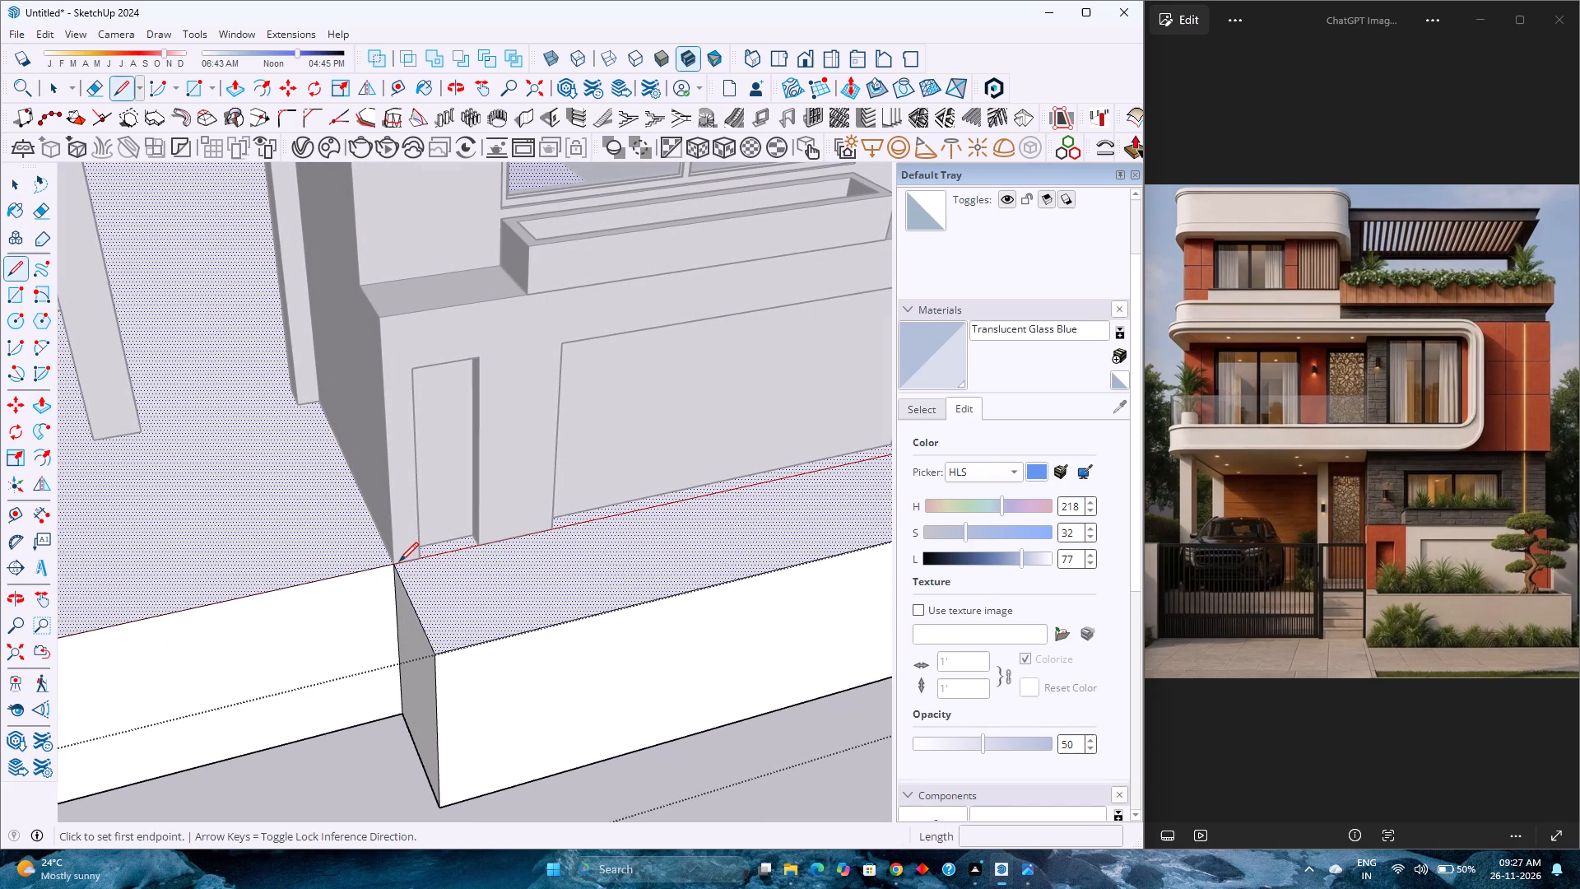
{"action": "left_click", "coordinate": [397, 563]}
{"action": "scroll", "coordinate": [437, 564], "scroll_direction": "down", "scroll_amount": 9}
{"action": "scroll", "coordinate": [644, 514], "scroll_direction": "up", "scroll_amount": 6}
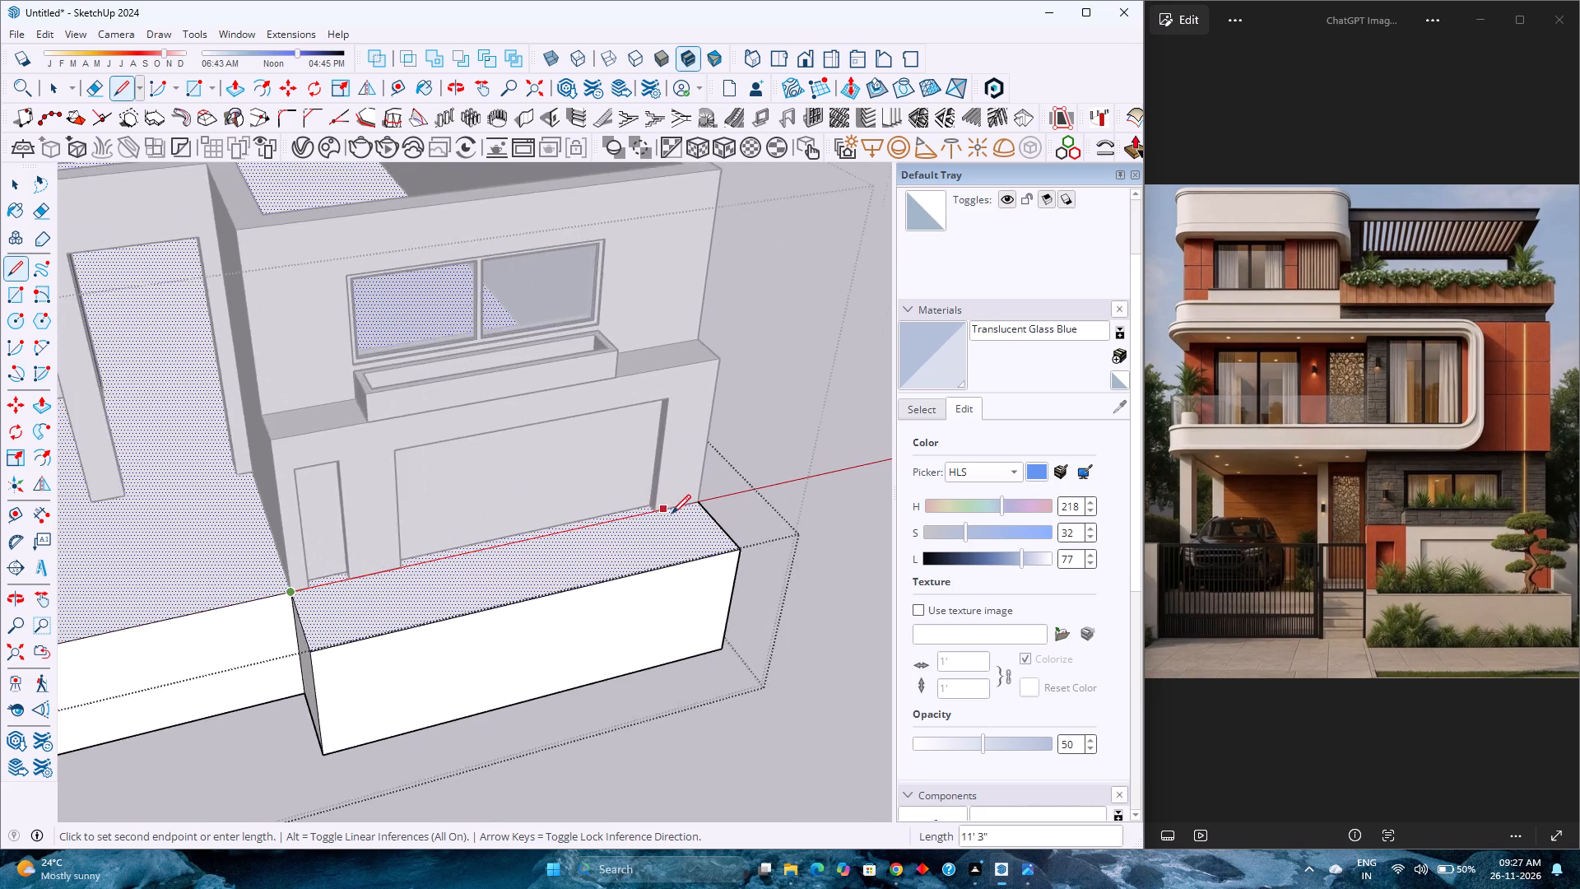
{"action": "scroll", "coordinate": [671, 514], "scroll_direction": "up", "scroll_amount": 2}
{"action": "left_click", "coordinate": [713, 500]}
Offset the projecting block's top face outline inward by 5".
{"action": "key", "text": "space"}
{"action": "left_click", "coordinate": [632, 546]}
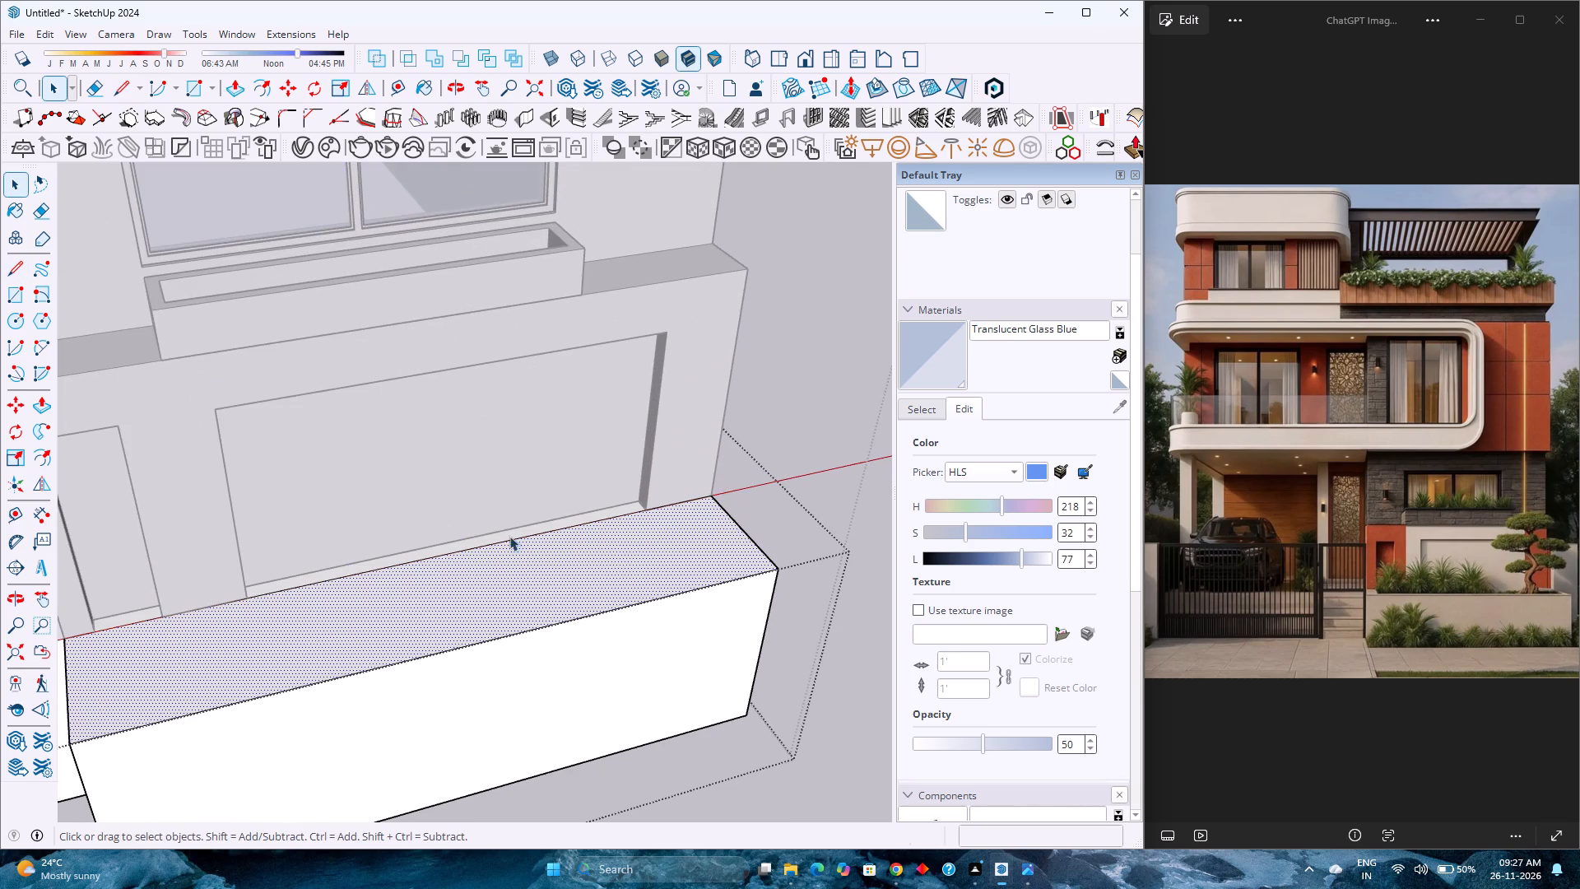
{"action": "left_click", "coordinate": [271, 95]}
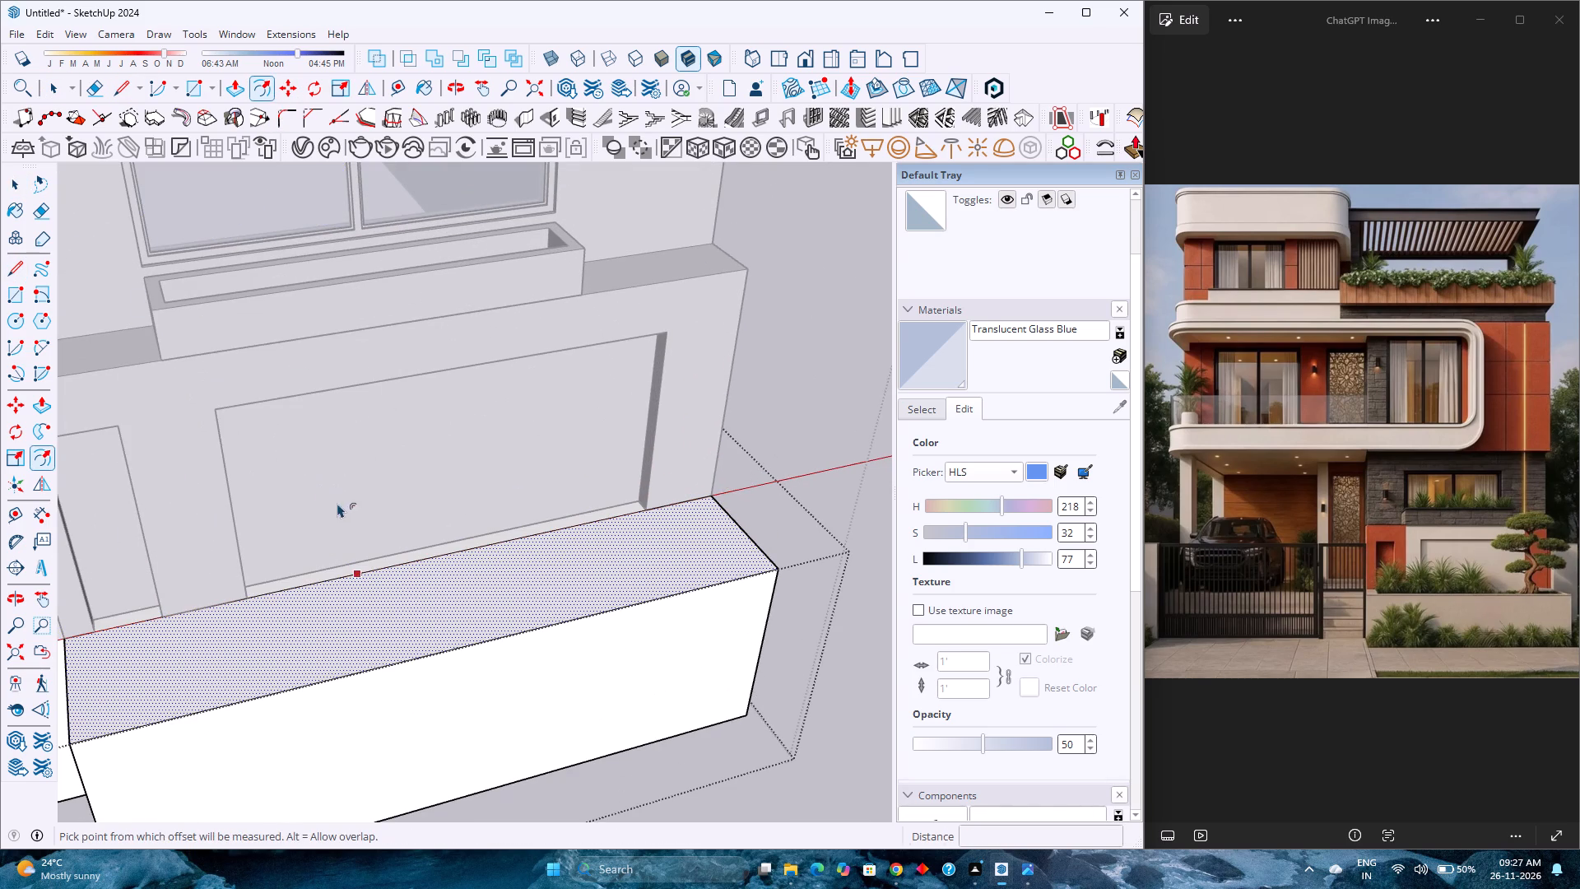
{"action": "left_click", "coordinate": [439, 578]}
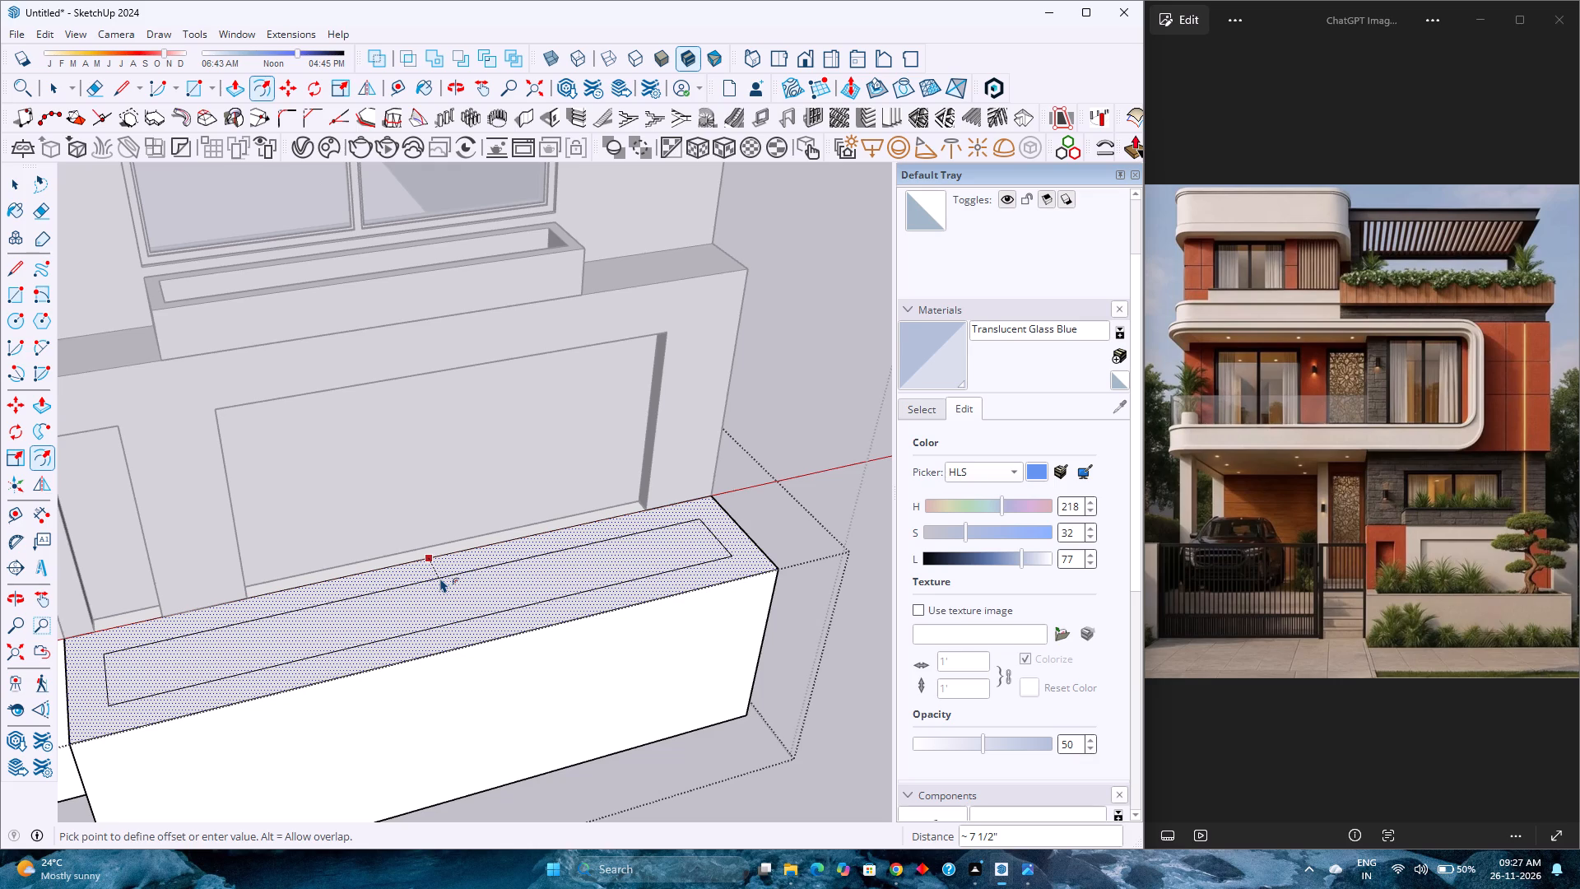
{"action": "key", "text": "5"}
{"action": "key", "text": "Return"}
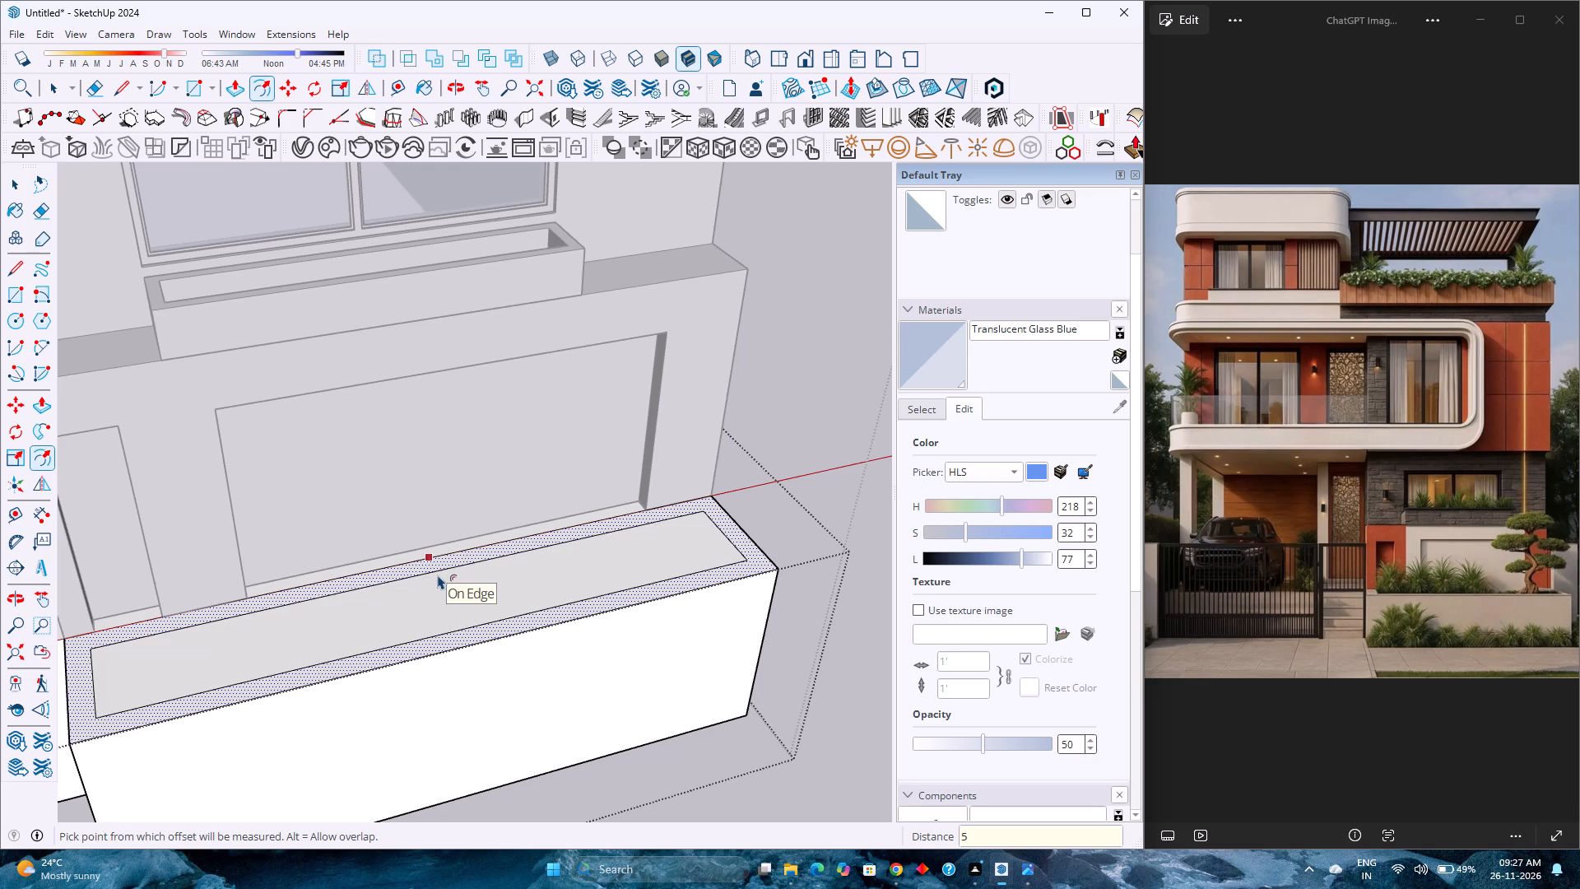
Push the inner top face down 2', to the midpoint of the block's vertical edge, to hollow out a planter.
{"action": "key", "text": "p"}
{"action": "key", "text": "Escape"}
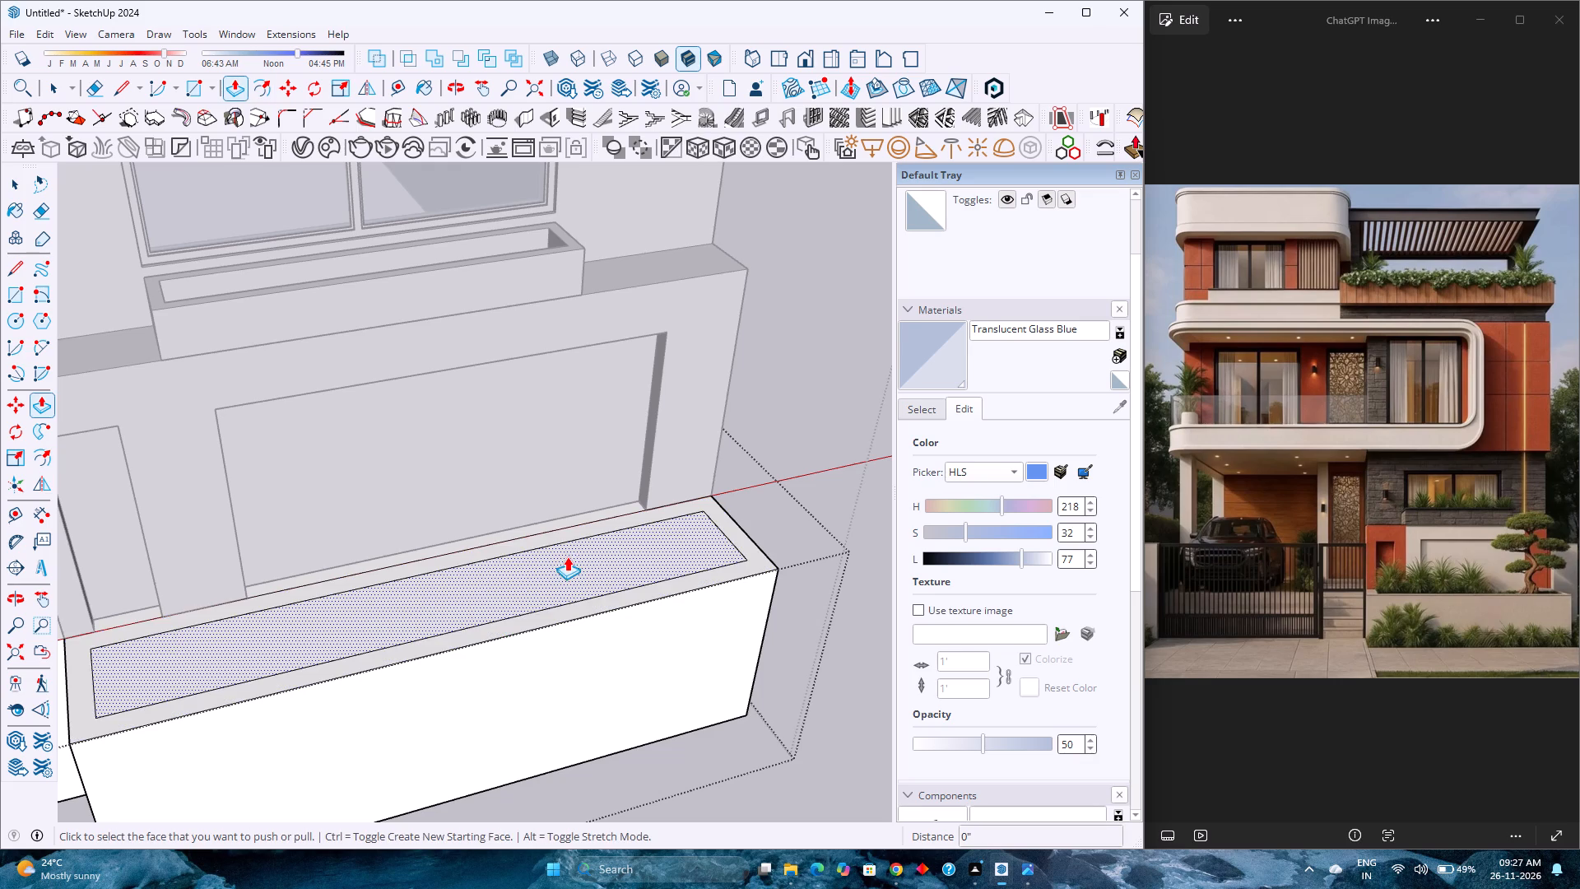
{"action": "left_click", "coordinate": [567, 556]}
{"action": "scroll", "coordinate": [588, 635], "scroll_direction": "down", "scroll_amount": 4}
{"action": "middle_click_drag", "start_coordinate": [588, 657], "coordinate": [620, 459]}
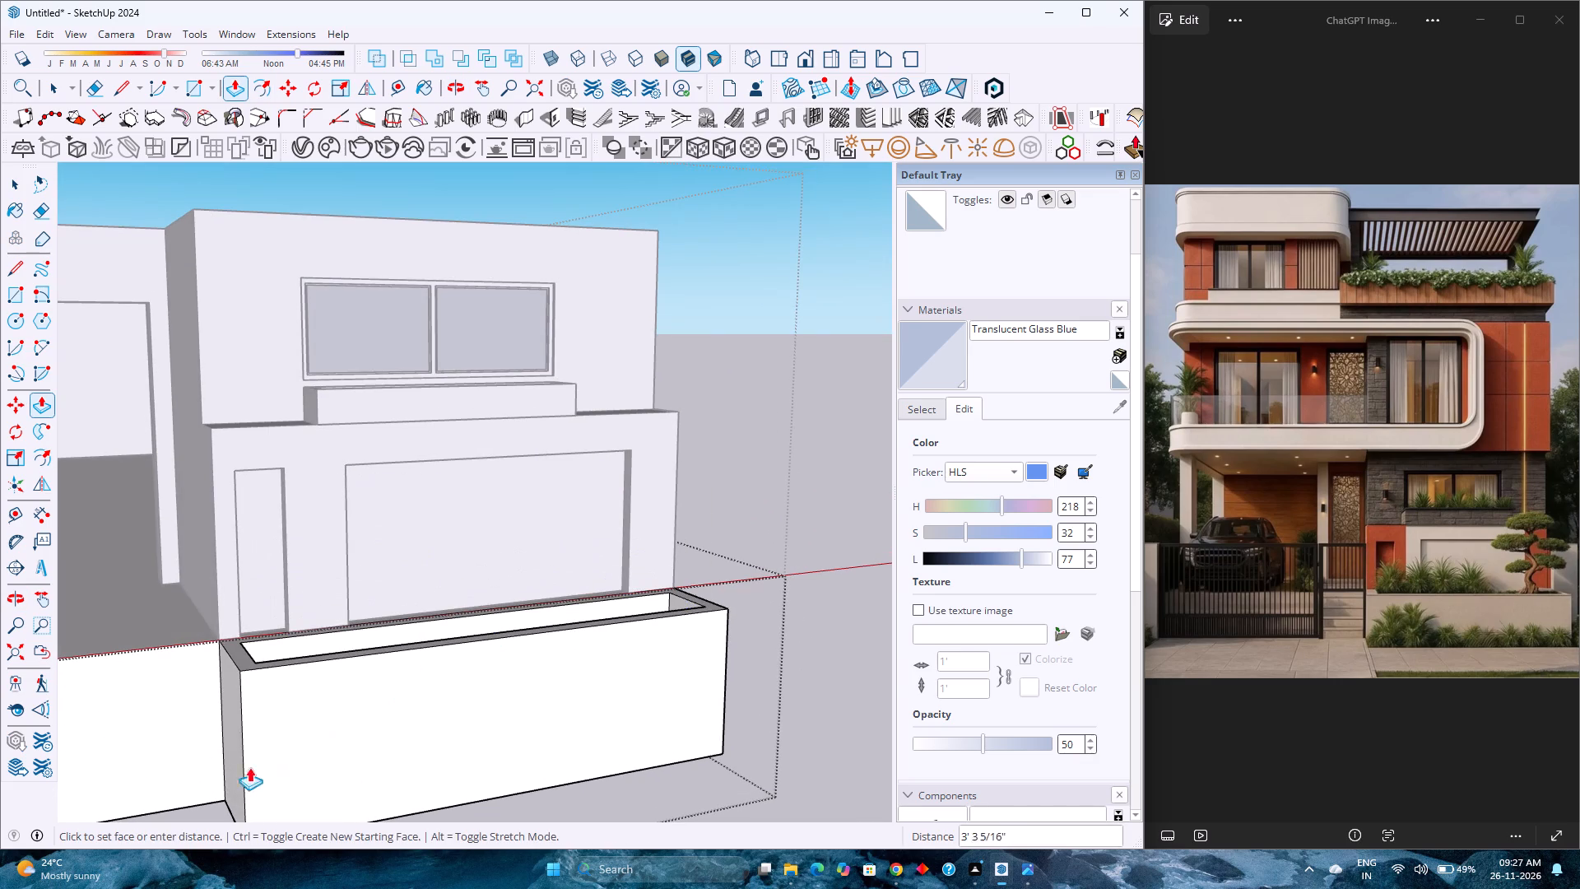
{"action": "scroll", "coordinate": [251, 755], "scroll_direction": "down", "scroll_amount": 3}
{"action": "middle_click_drag", "start_coordinate": [252, 751], "coordinate": [297, 612]}
{"action": "middle_click", "coordinate": [297, 612]}
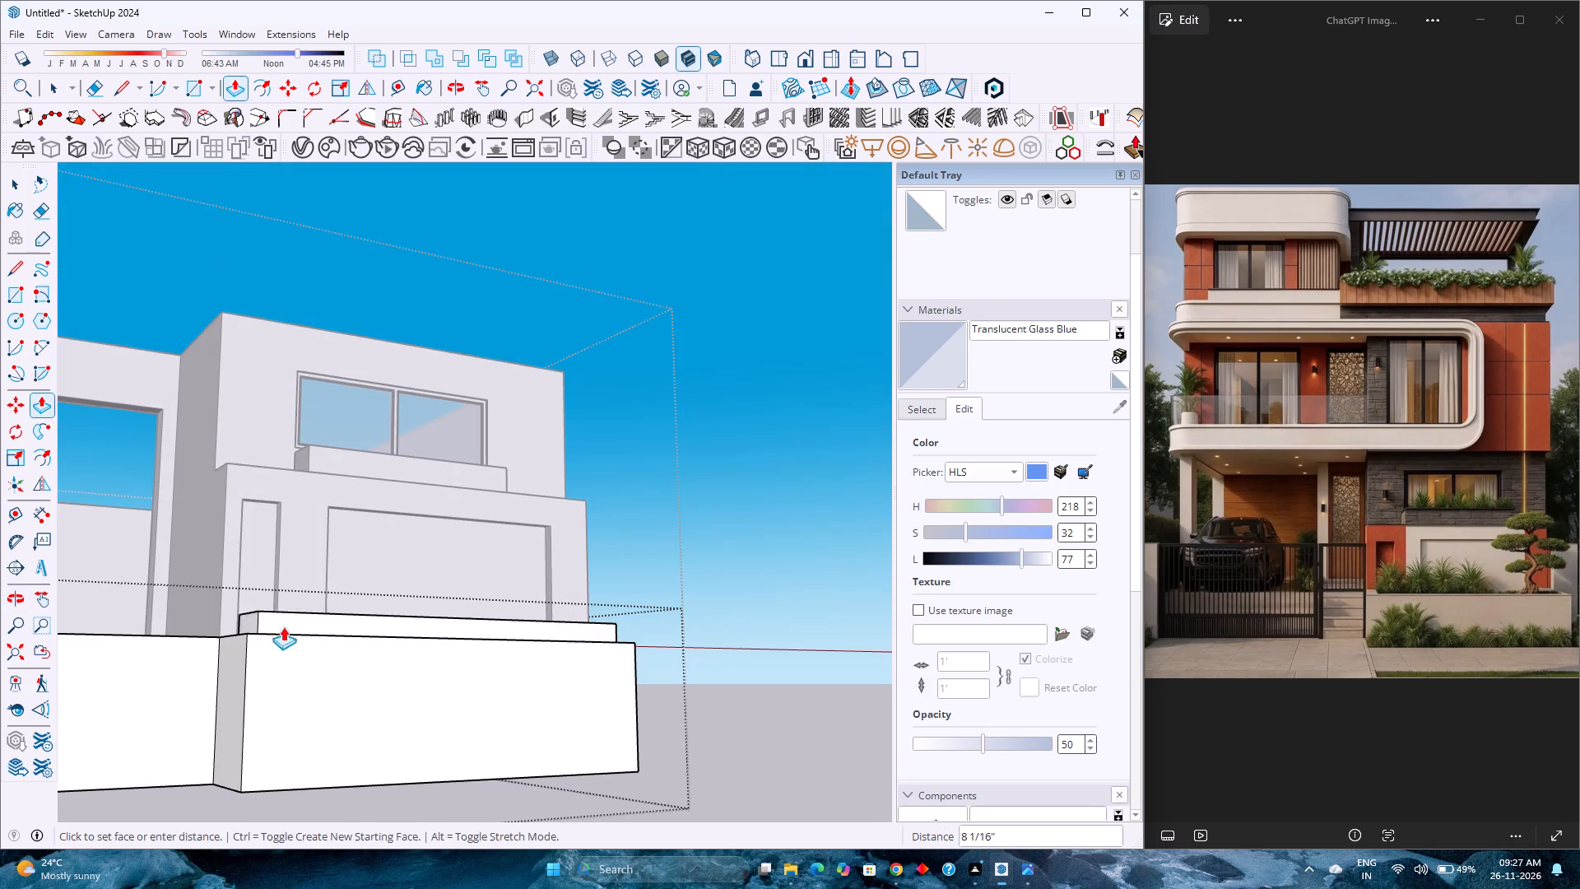
{"action": "left_click", "coordinate": [244, 714]}
Examine the new planter and front facade from below and from a raised front angle.
{"action": "scroll", "coordinate": [369, 651], "scroll_direction": "down", "scroll_amount": 5}
{"action": "middle_click", "coordinate": [375, 644]}
{"action": "middle_click_drag", "start_coordinate": [375, 644], "coordinate": [388, 808]}
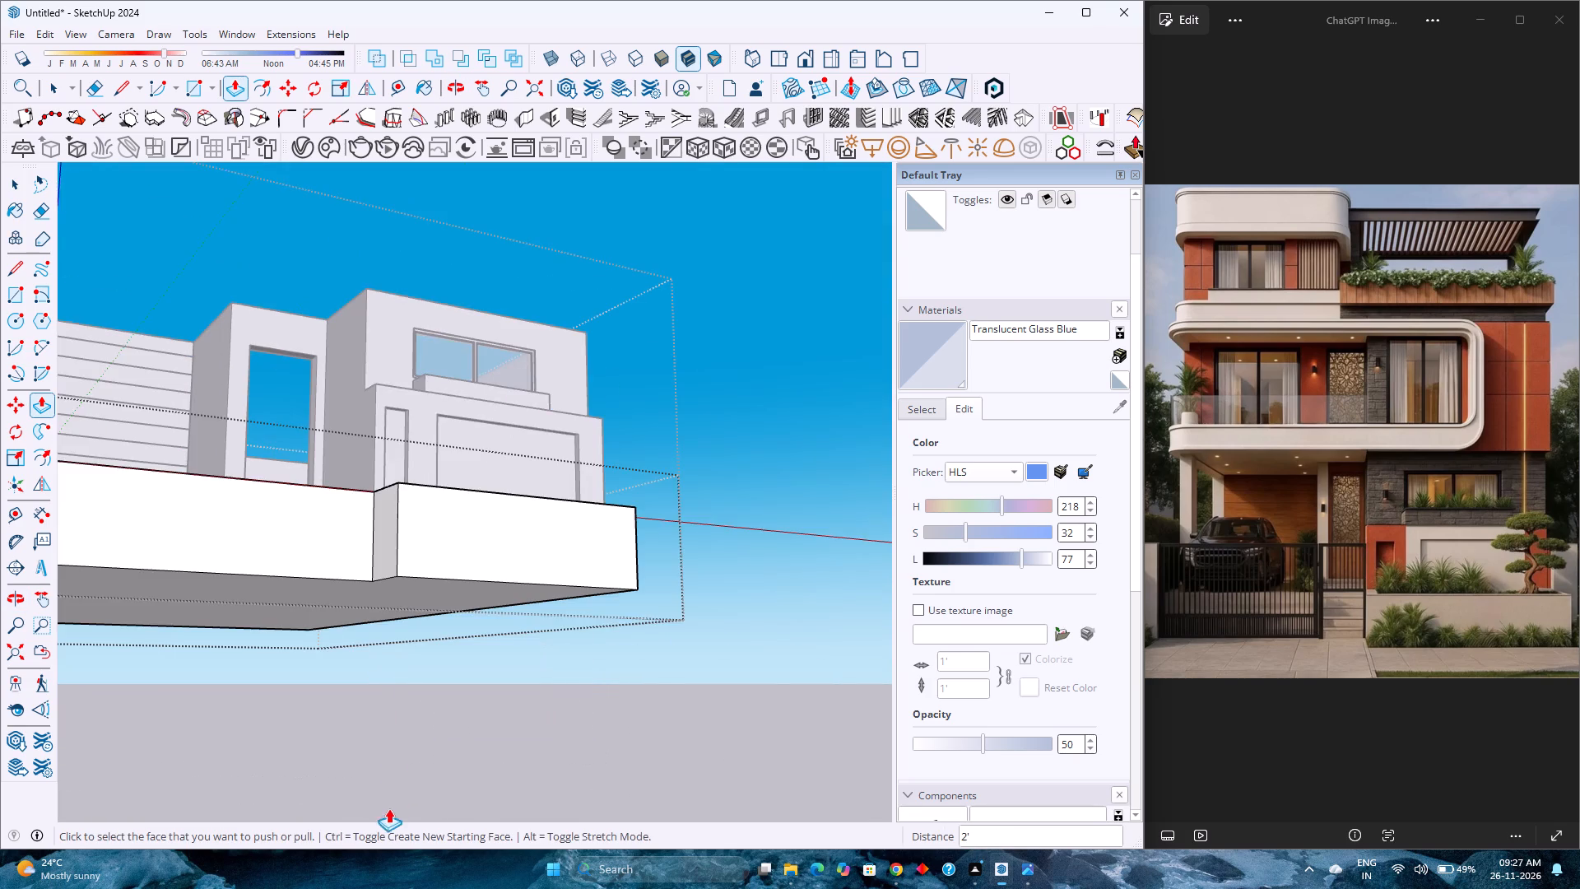
{"action": "middle_click_drag", "start_coordinate": [388, 808], "coordinate": [388, 808]}
{"action": "scroll", "coordinate": [462, 595], "scroll_direction": "down", "scroll_amount": 5}
{"action": "middle_click_drag", "start_coordinate": [465, 589], "coordinate": [421, 801]}
{"action": "middle_click", "coordinate": [421, 801]}
{"action": "scroll", "coordinate": [441, 626], "scroll_direction": "up", "scroll_amount": 1}
{"action": "scroll", "coordinate": [441, 626], "scroll_direction": "down", "scroll_amount": 1}
{"action": "scroll", "coordinate": [441, 626], "scroll_direction": "up", "scroll_amount": 7}
{"action": "key", "text": "space"}
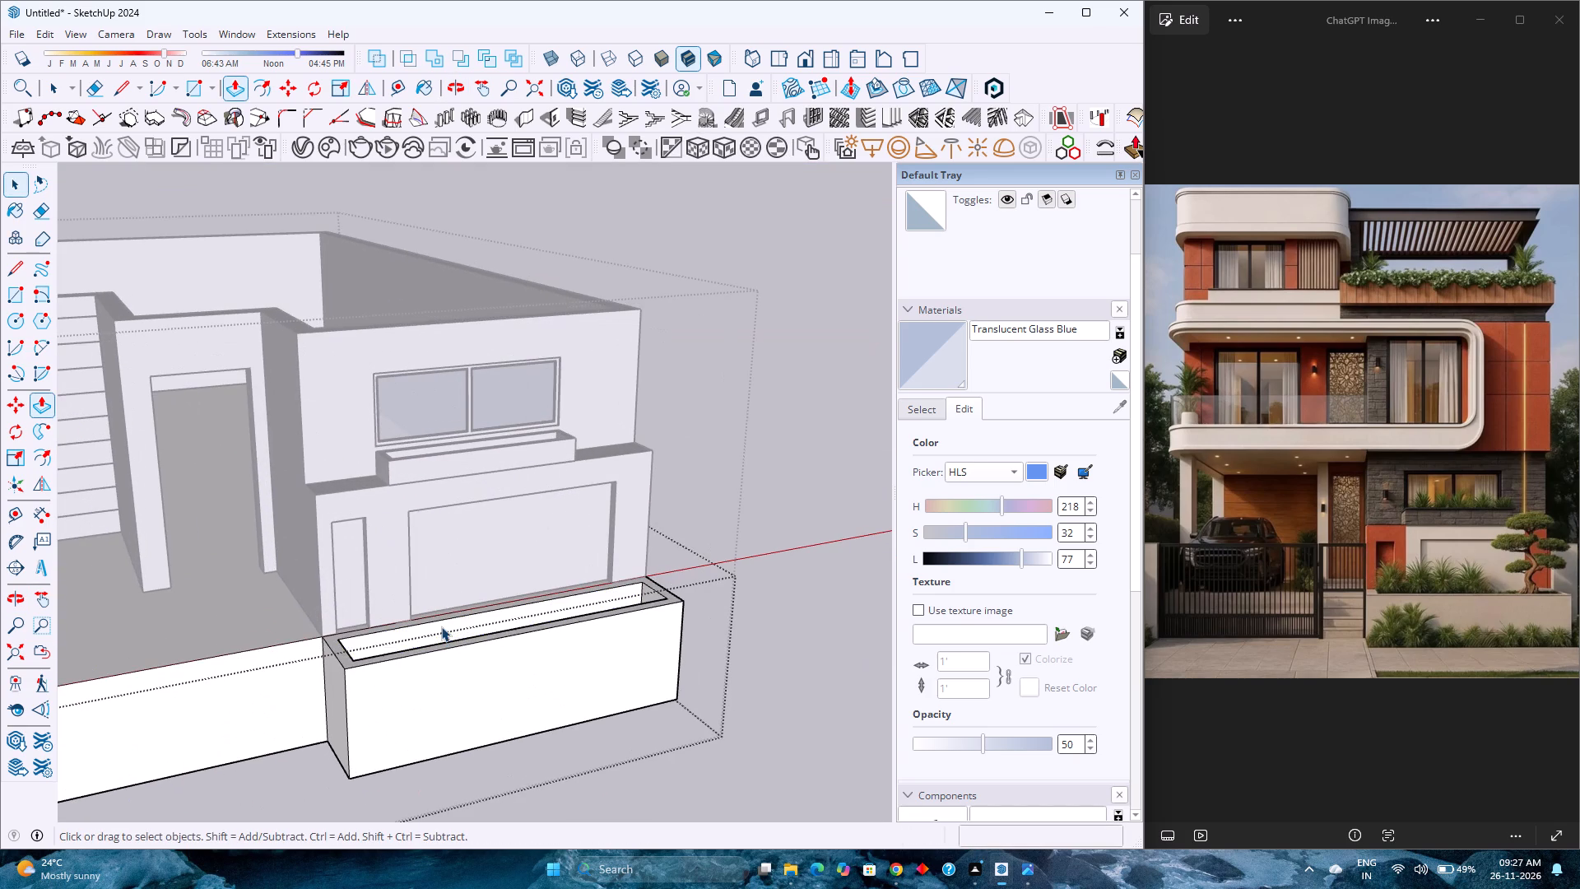
{"action": "middle_click_drag", "start_coordinate": [310, 650], "coordinate": [360, 631], "text": "shift"}
{"action": "middle_click", "coordinate": [360, 631], "text": "shift"}
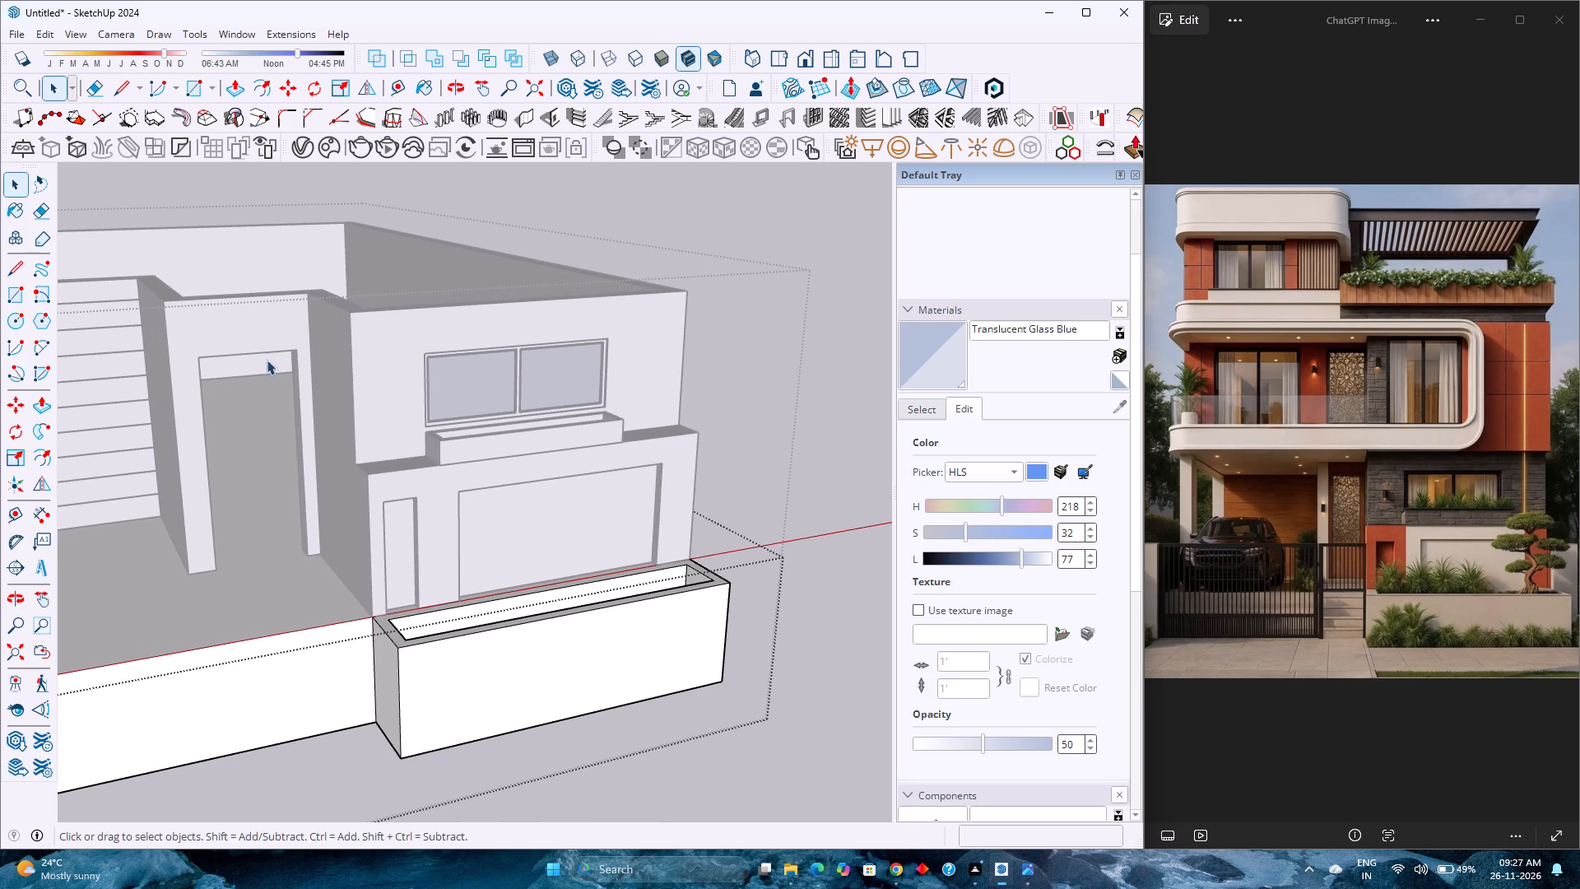
Examine the gate and entrance steps beside the planter in the reference image, and return to the SketchUp model.
{"action": "scroll", "coordinate": [1416, 619], "scroll_direction": "up", "scroll_amount": 4}
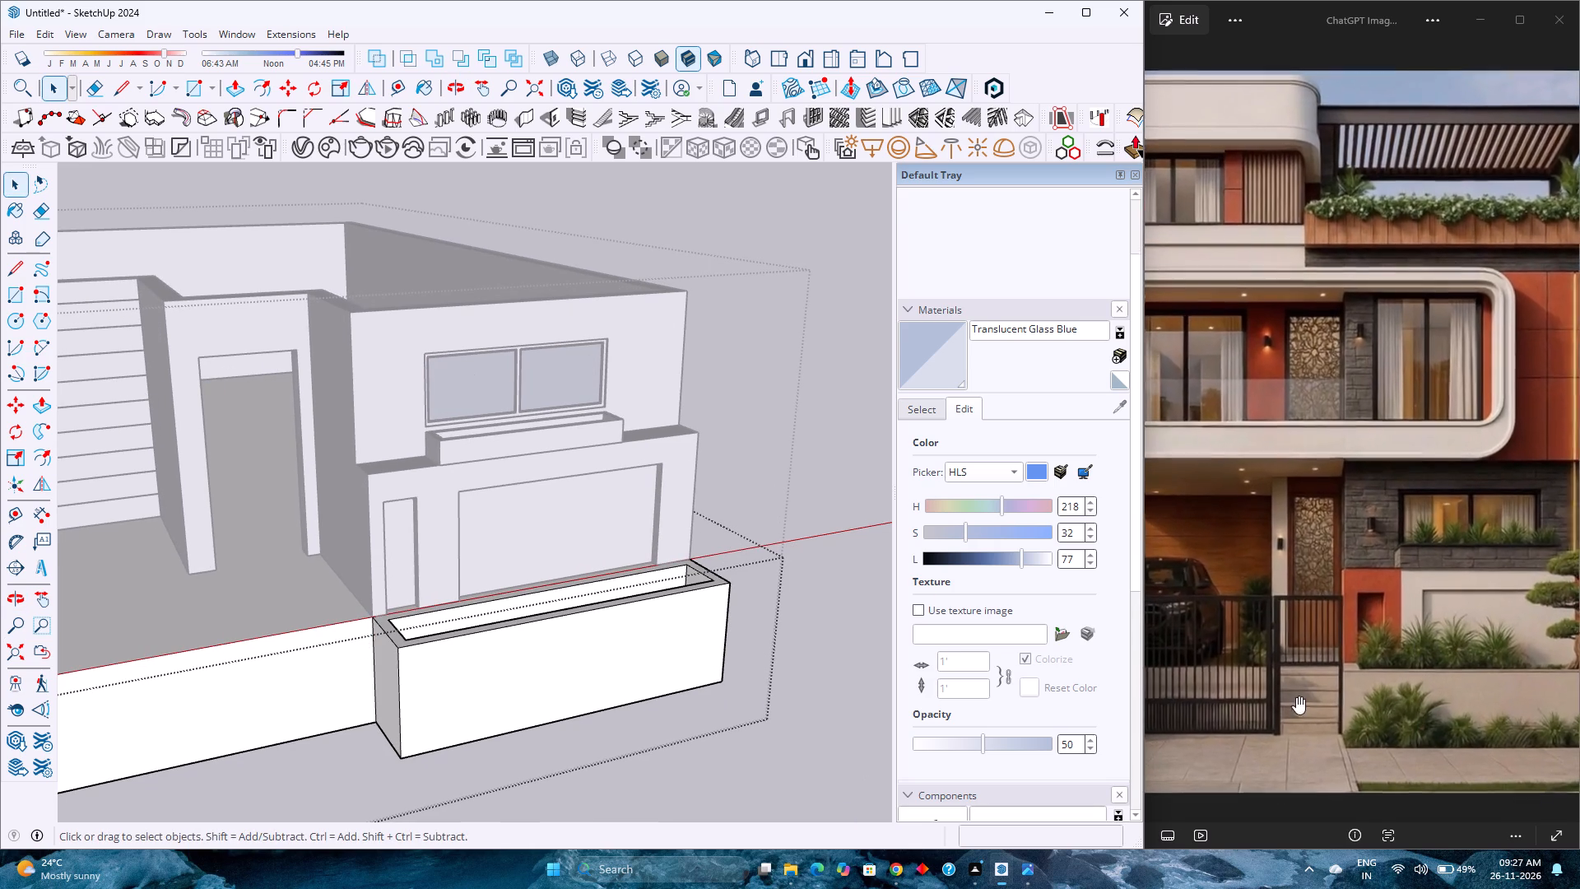
{"action": "scroll", "coordinate": [1296, 701], "scroll_direction": "up", "scroll_amount": 2}
{"action": "scroll", "coordinate": [1267, 780], "scroll_direction": "up", "scroll_amount": 8}
{"action": "scroll", "coordinate": [1294, 750], "scroll_direction": "down", "scroll_amount": 3}
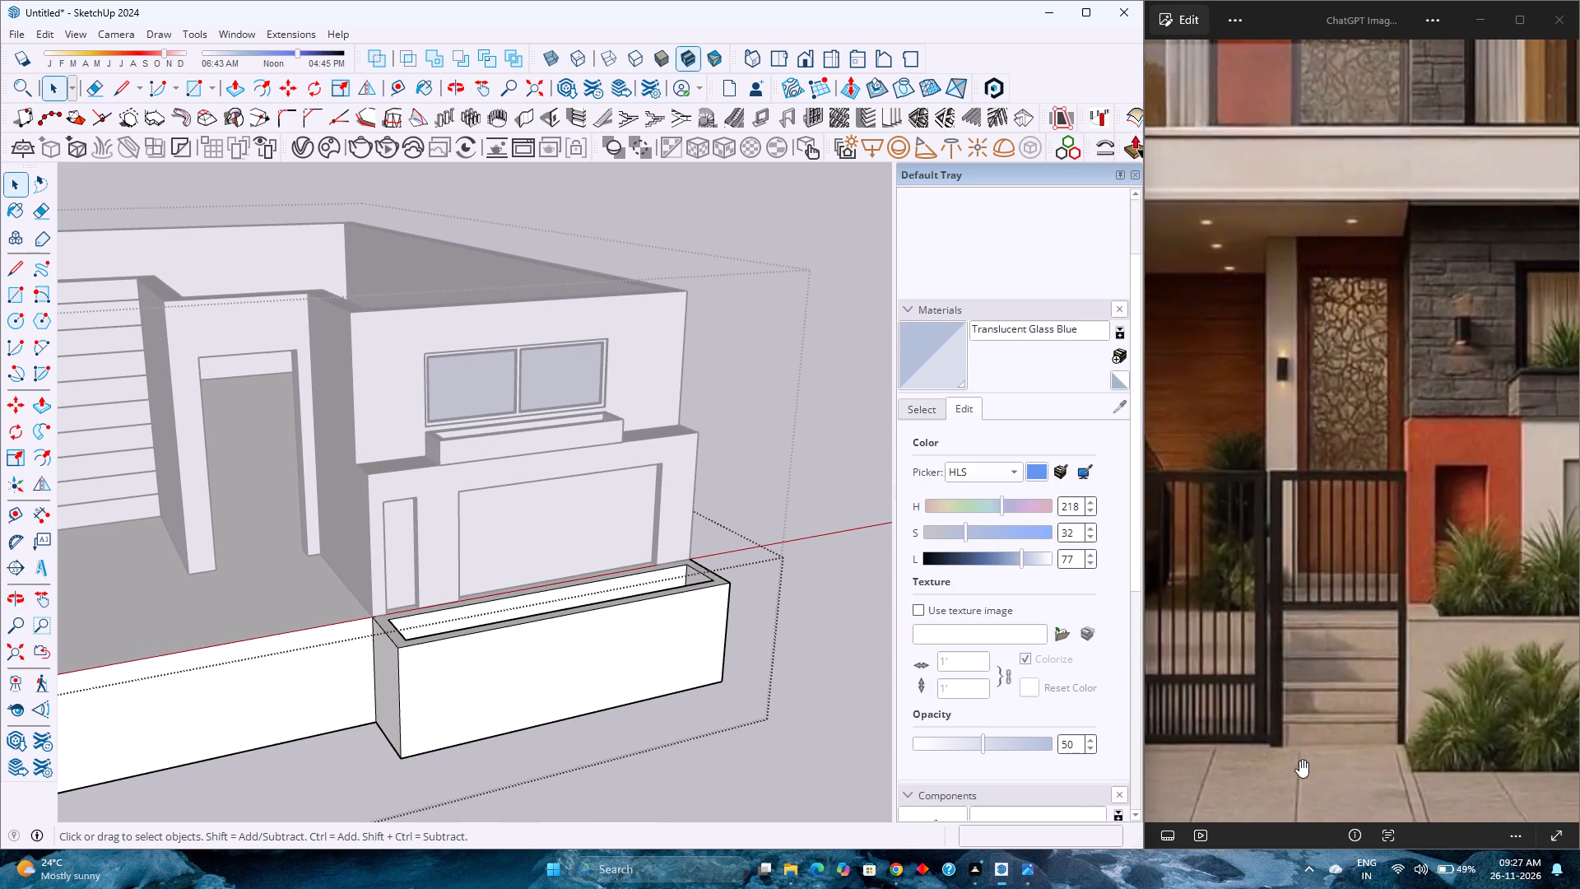
{"action": "middle_click_drag", "start_coordinate": [1308, 760], "coordinate": [1536, 746]}
{"action": "middle_click", "coordinate": [1536, 746]}
{"action": "scroll", "coordinate": [1399, 681], "scroll_direction": "down", "scroll_amount": 4}
{"action": "scroll", "coordinate": [1441, 738], "scroll_direction": "up", "scroll_amount": 2}
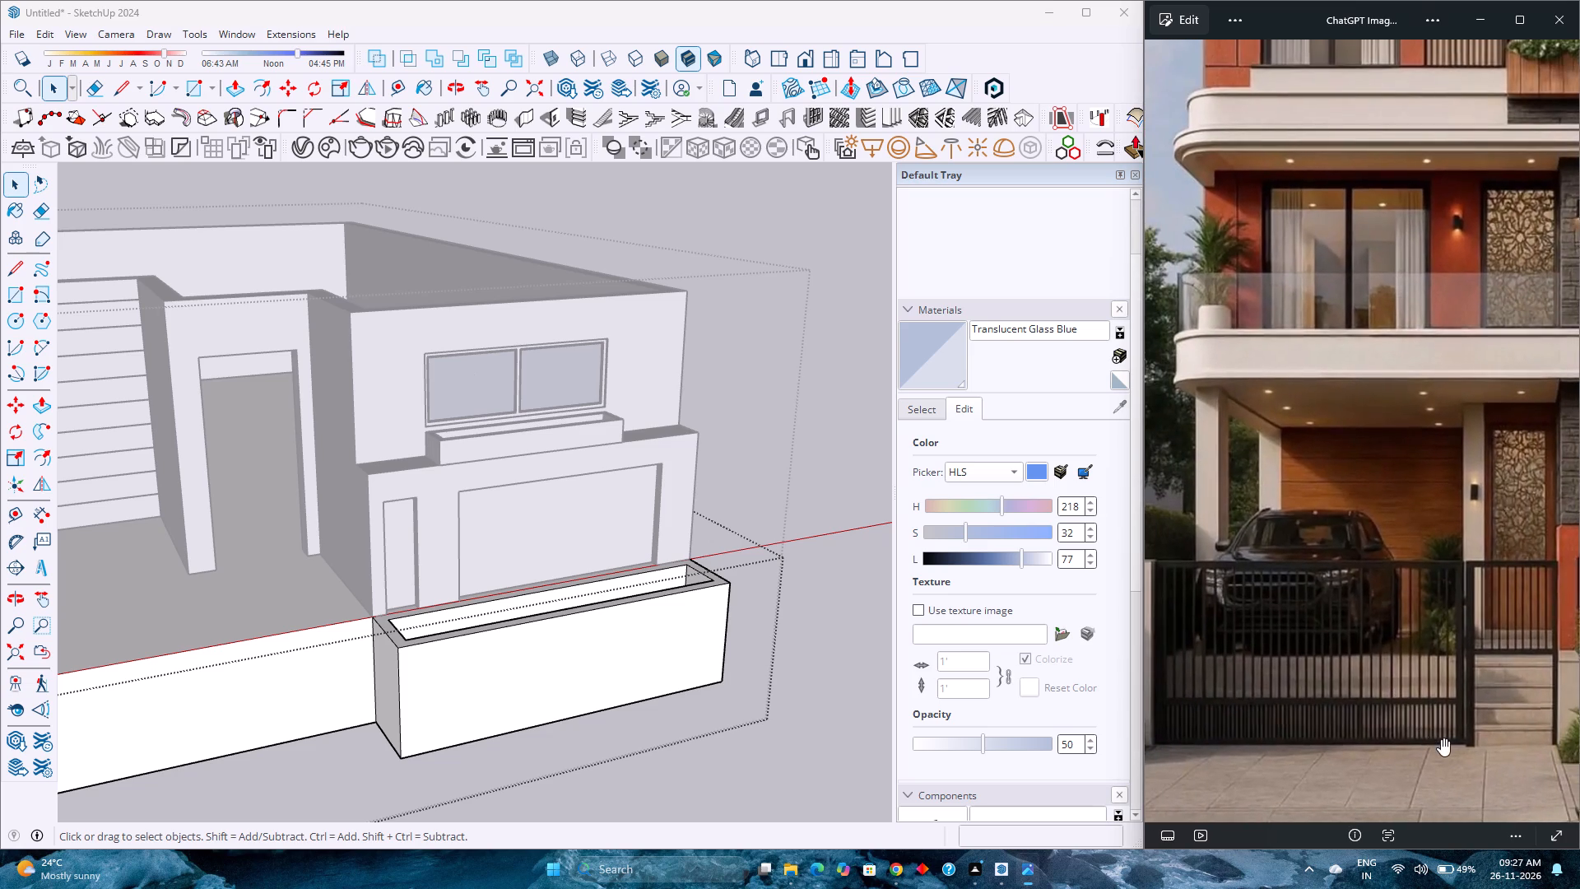
{"action": "scroll", "coordinate": [1441, 738], "scroll_direction": "up", "scroll_amount": 2}
{"action": "middle_click_drag", "start_coordinate": [1474, 729], "coordinate": [1385, 718]}
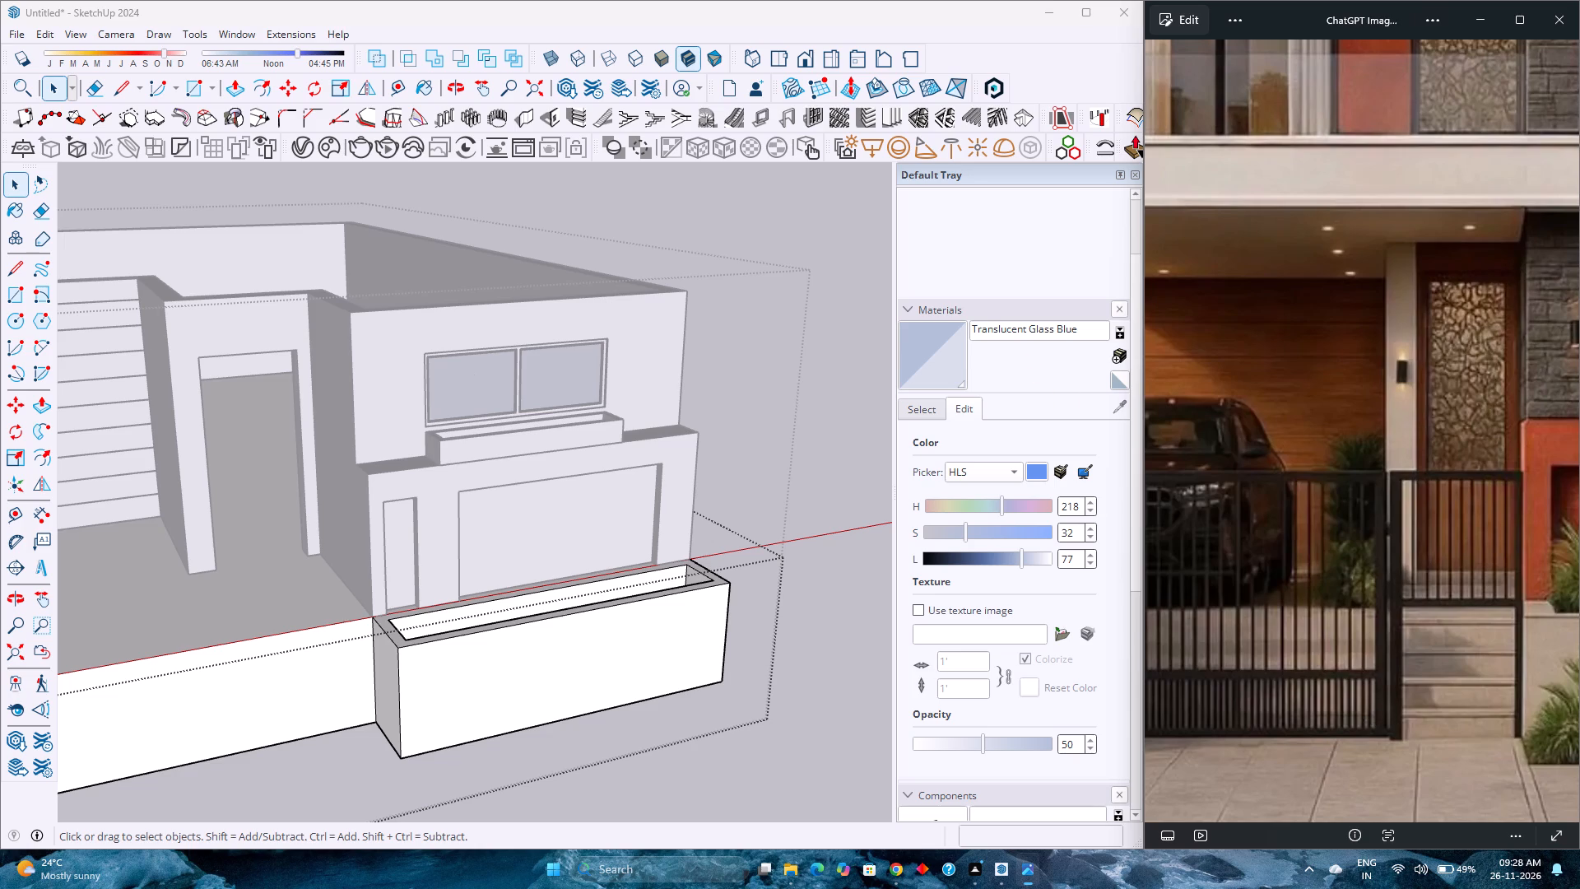
{"action": "left_click", "coordinate": [318, 673]}
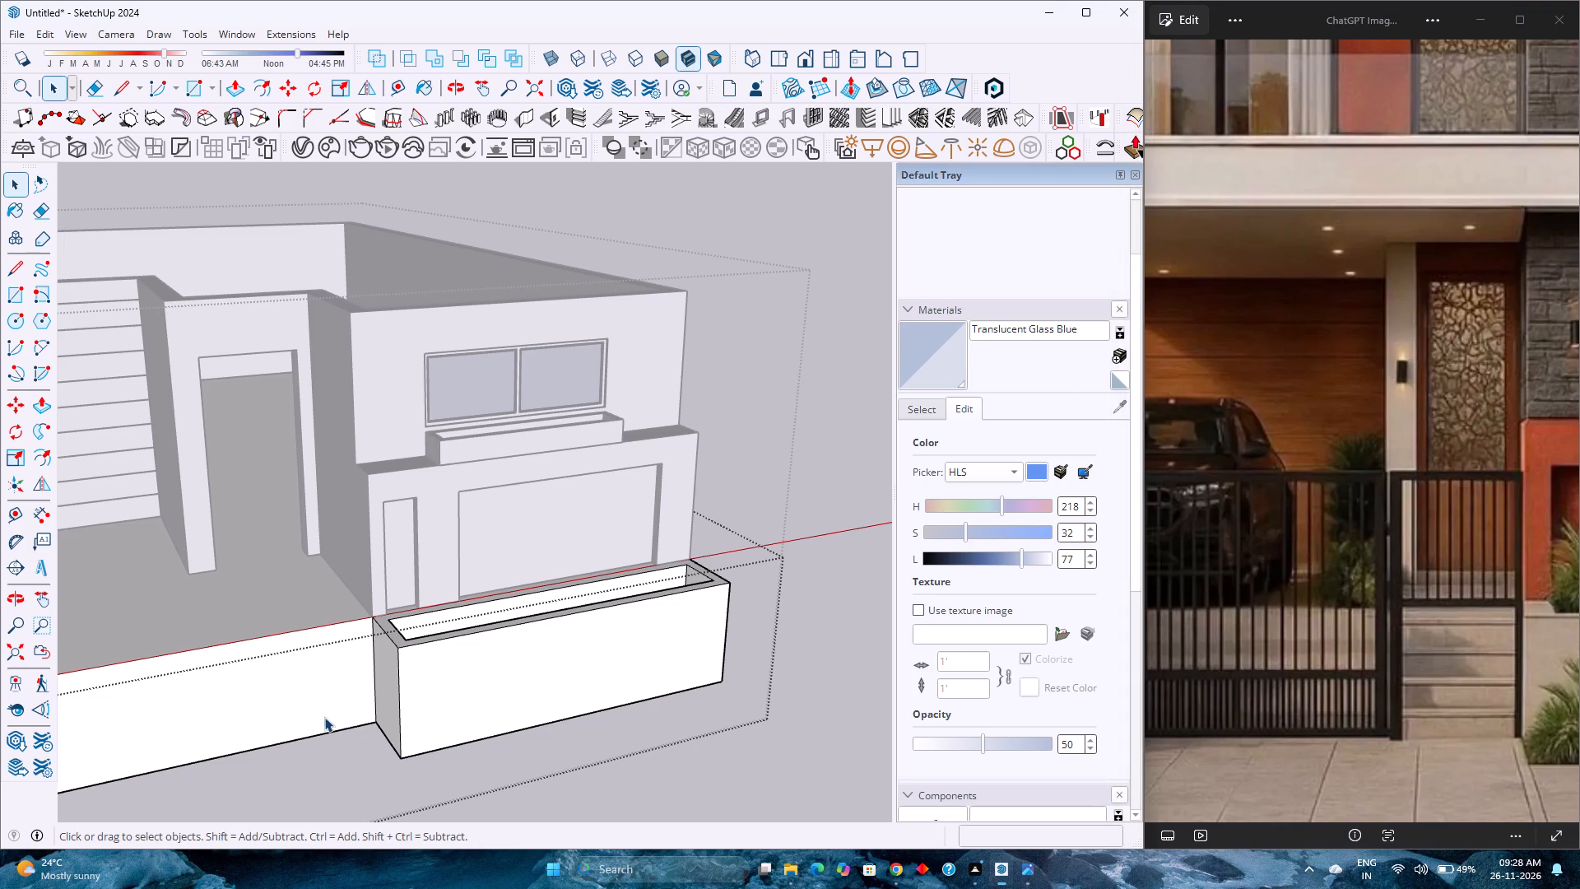
Push the plinth's front face beside the planter back 3'6" to open a recess for the entrance steps.
{"action": "double_click", "coordinate": [321, 682]}
{"action": "scroll", "coordinate": [321, 682], "scroll_direction": "down", "scroll_amount": 3}
{"action": "key", "text": "p"}
{"action": "left_click", "coordinate": [321, 672]}
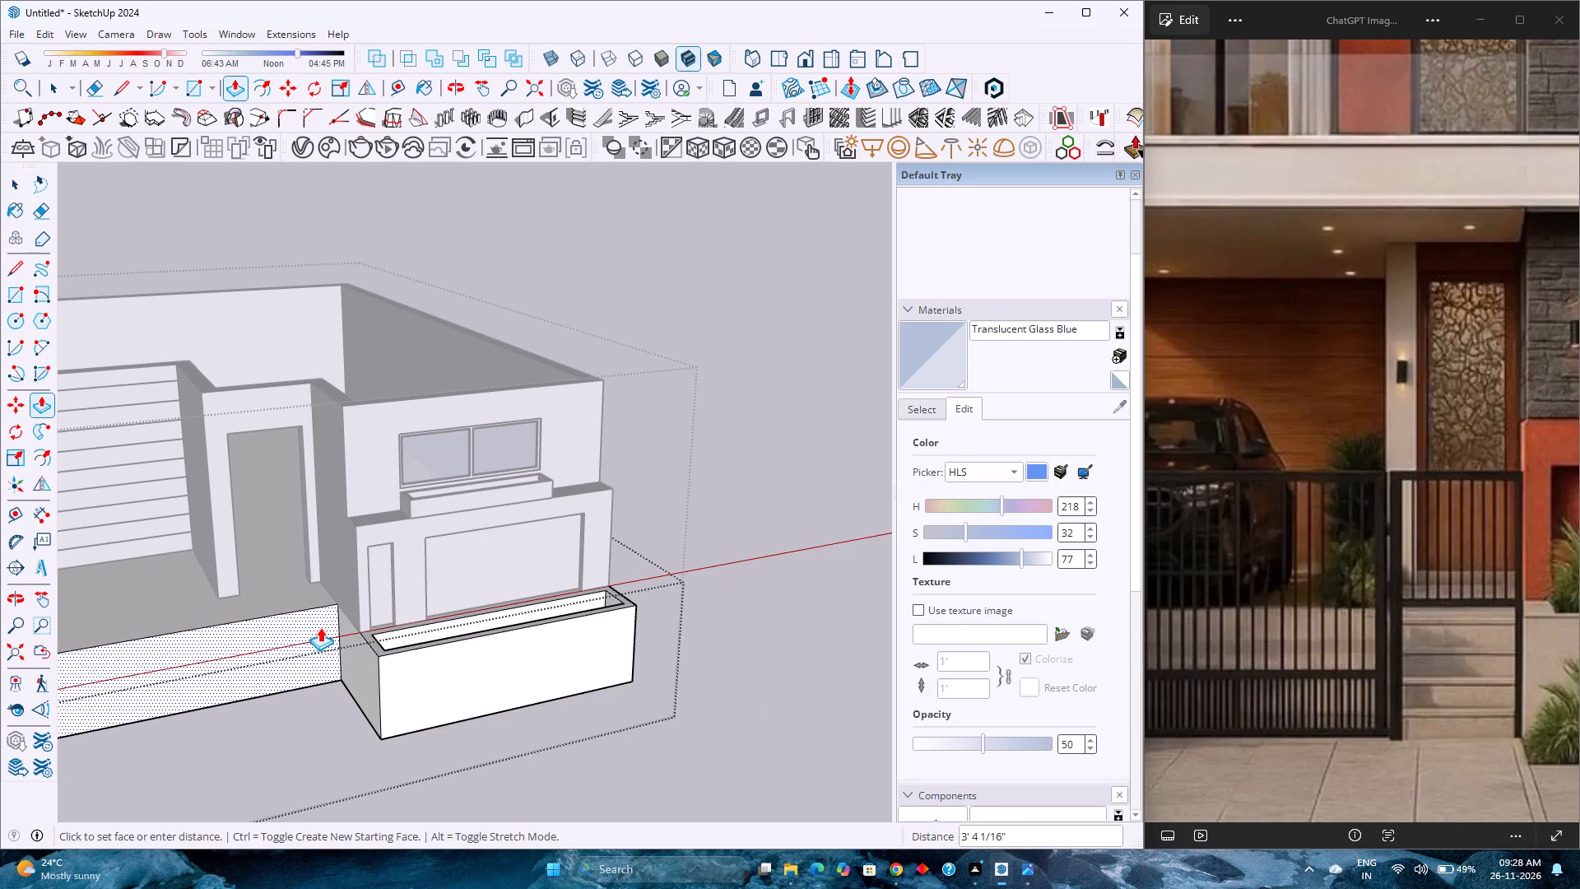
{"action": "key", "text": "3"}
{"action": "type", "text": "'6"}
{"action": "key", "text": "Return"}
Draw a 1' line from the recess's inner corner along the top edge of the planter's side face.
{"action": "scroll", "coordinate": [320, 633], "scroll_direction": "up", "scroll_amount": 1}
{"action": "middle_click_drag", "start_coordinate": [320, 633], "coordinate": [512, 645]}
{"action": "middle_click", "coordinate": [517, 645]}
{"action": "scroll", "coordinate": [537, 651], "scroll_direction": "up", "scroll_amount": 5}
{"action": "scroll", "coordinate": [513, 664], "scroll_direction": "down", "scroll_amount": 1}
{"action": "scroll", "coordinate": [513, 670], "scroll_direction": "up", "scroll_amount": 1}
{"action": "middle_click_drag", "start_coordinate": [527, 682], "coordinate": [547, 511], "text": "shift"}
{"action": "key", "text": "space"}
{"action": "scroll", "coordinate": [558, 532], "scroll_direction": "up", "scroll_amount": 5}
{"action": "middle_click_drag", "start_coordinate": [577, 538], "coordinate": [558, 530], "text": "shift"}
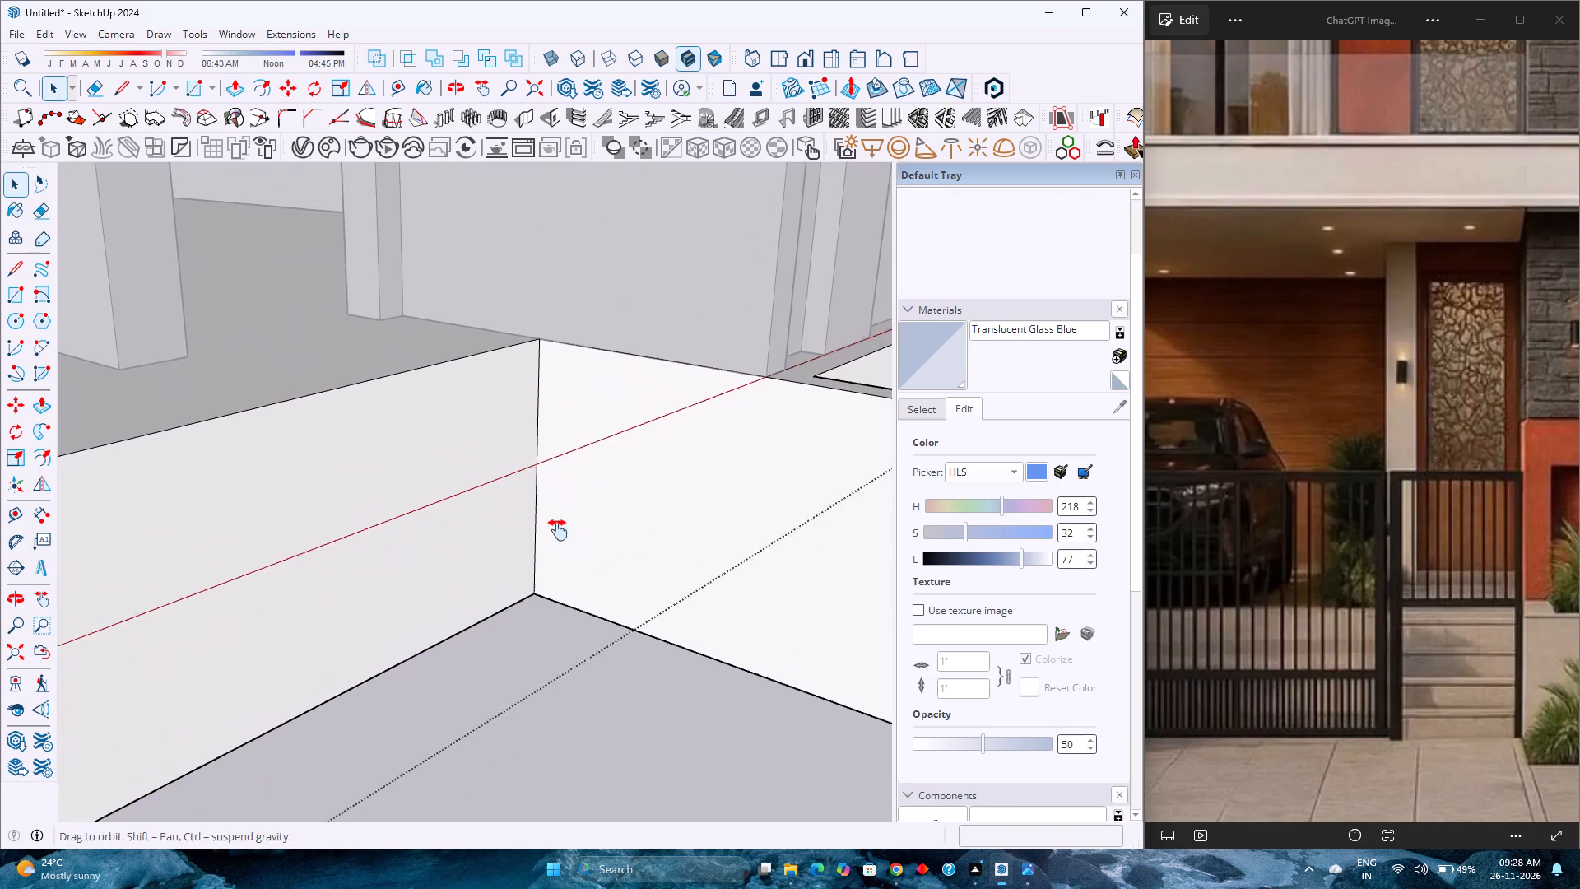
{"action": "middle_click_drag", "start_coordinate": [558, 530], "coordinate": [535, 522], "text": "shift"}
{"action": "scroll", "coordinate": [472, 485], "scroll_direction": "down", "scroll_amount": 3}
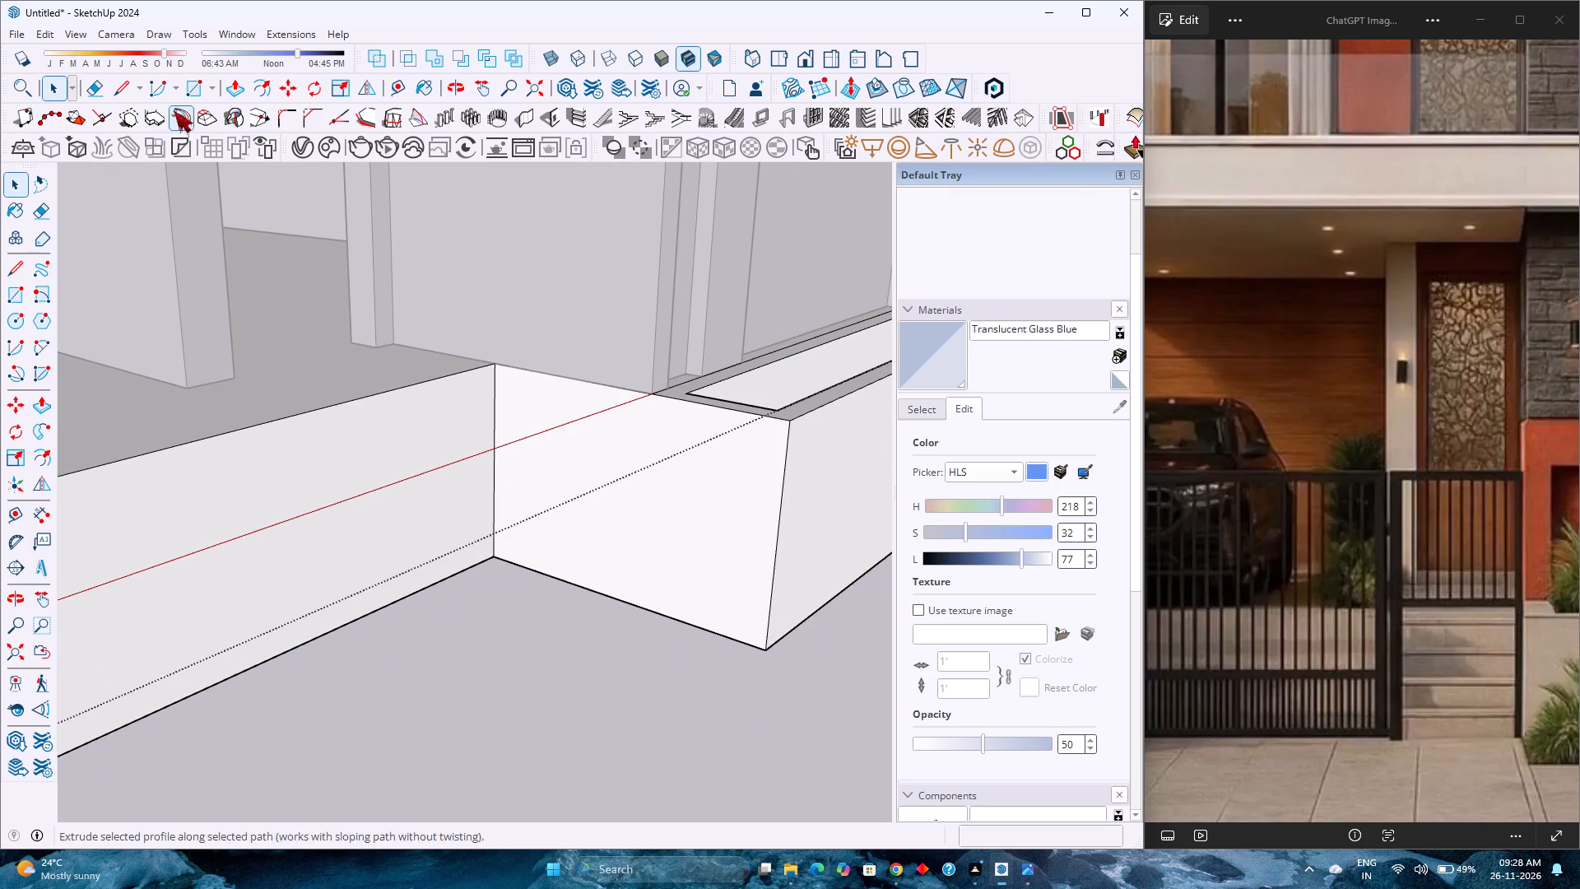
{"action": "left_click", "coordinate": [126, 89]}
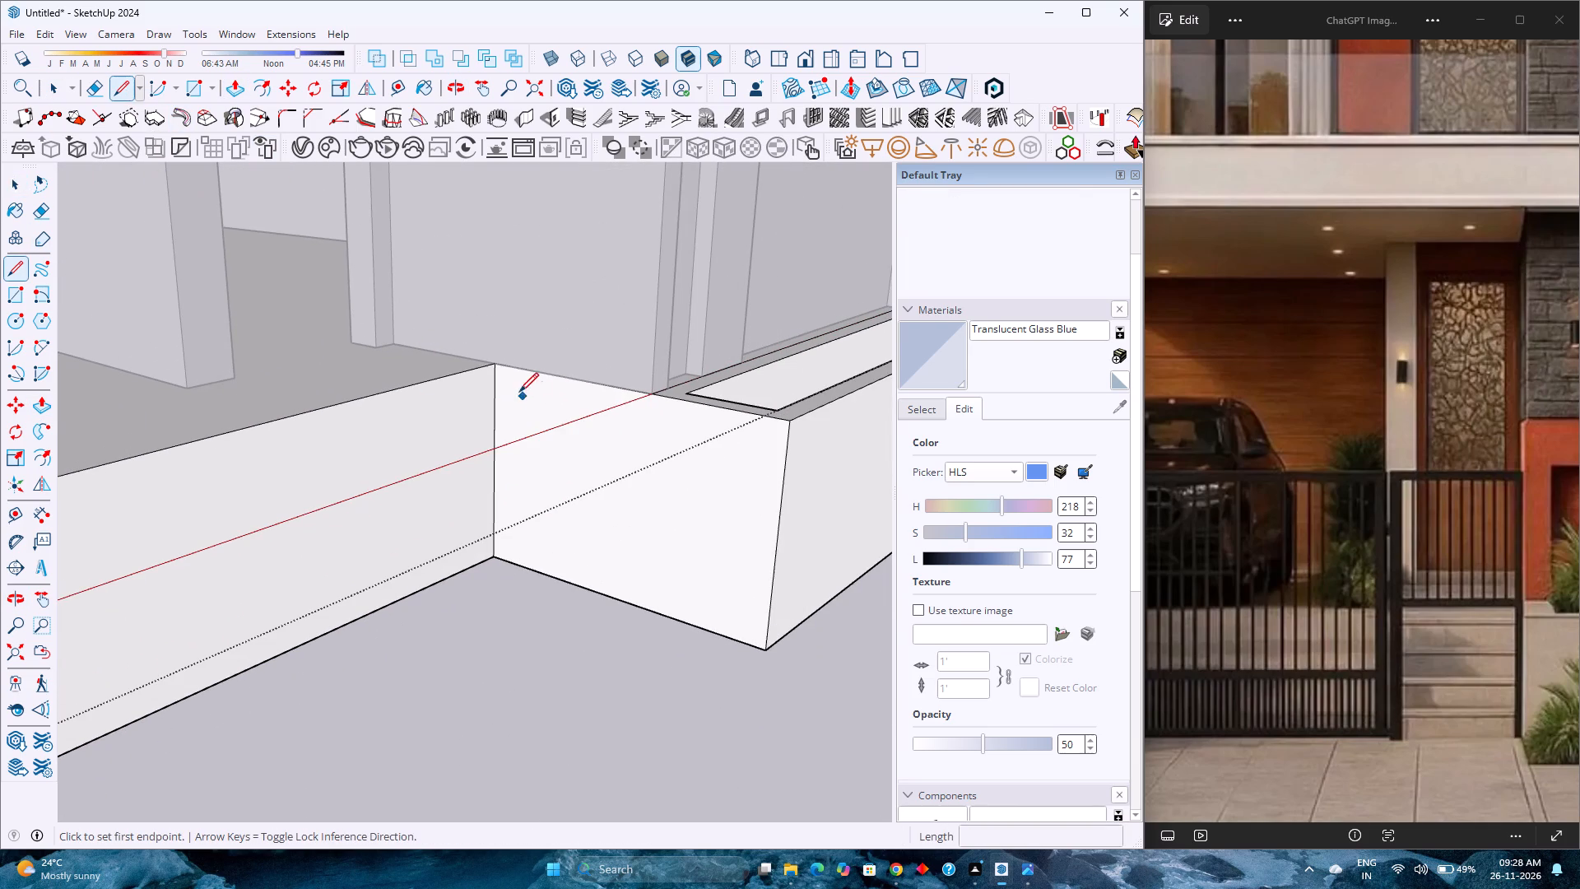
{"action": "left_click", "coordinate": [498, 367]}
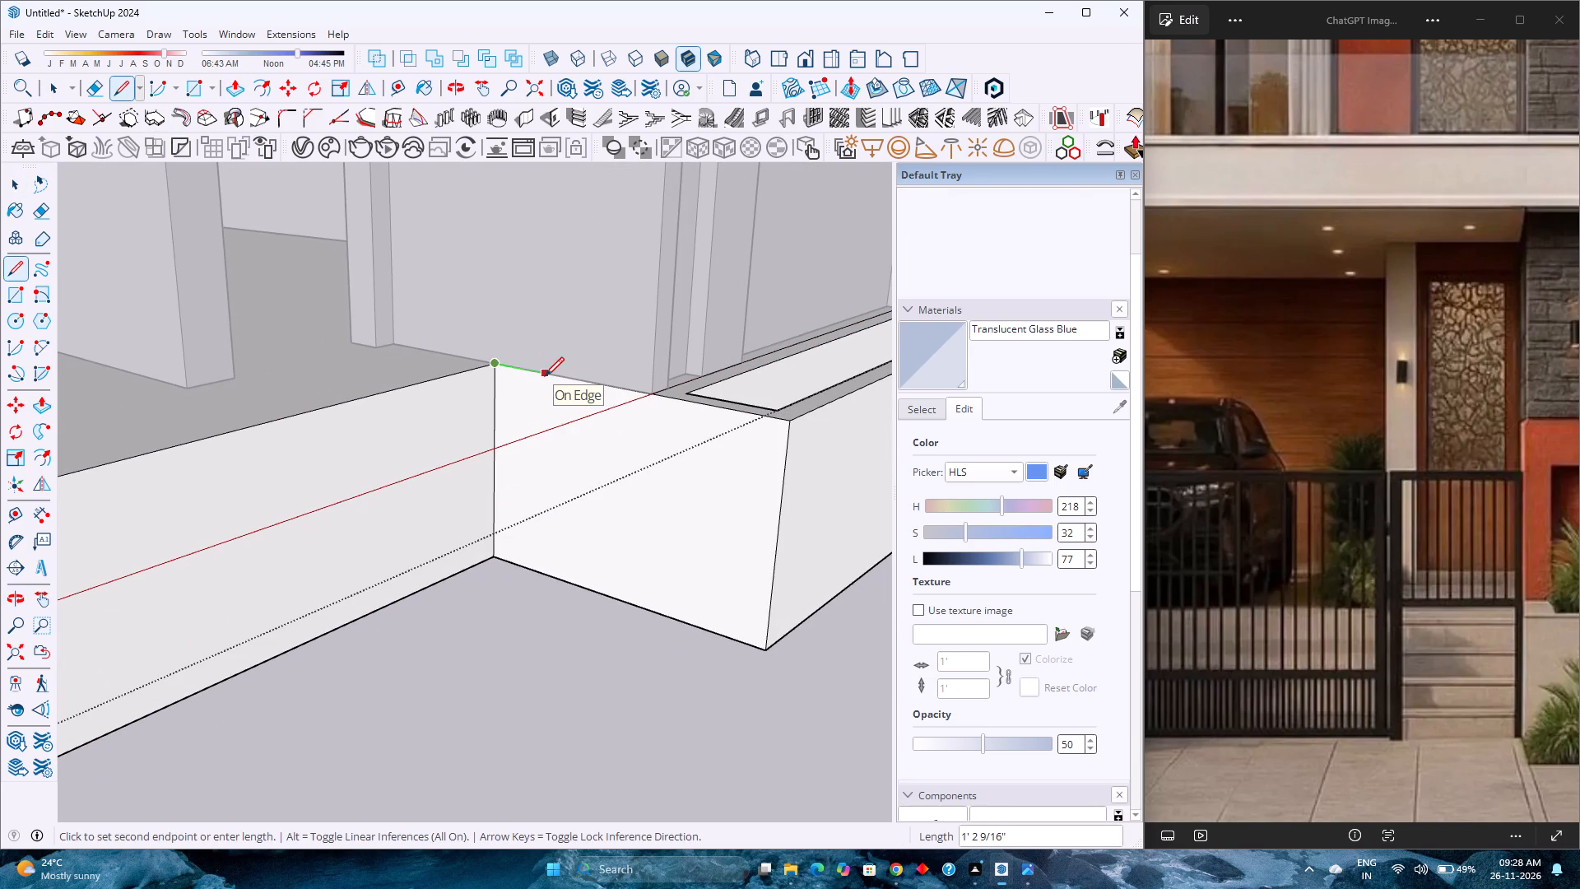
{"action": "type", "text": "1'"}
{"action": "key", "text": "Return"}
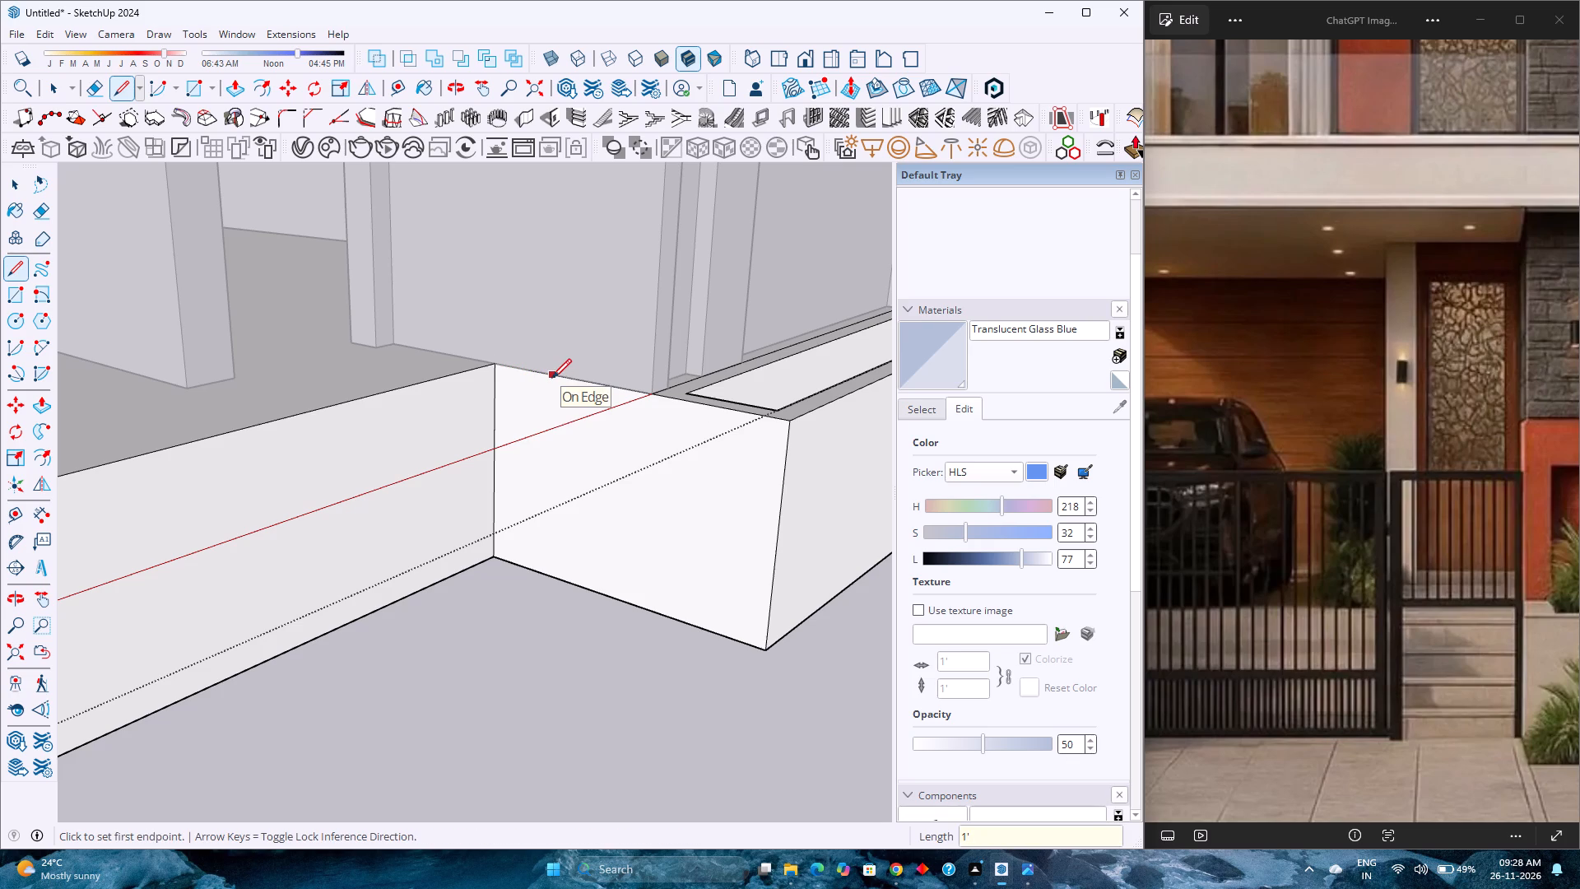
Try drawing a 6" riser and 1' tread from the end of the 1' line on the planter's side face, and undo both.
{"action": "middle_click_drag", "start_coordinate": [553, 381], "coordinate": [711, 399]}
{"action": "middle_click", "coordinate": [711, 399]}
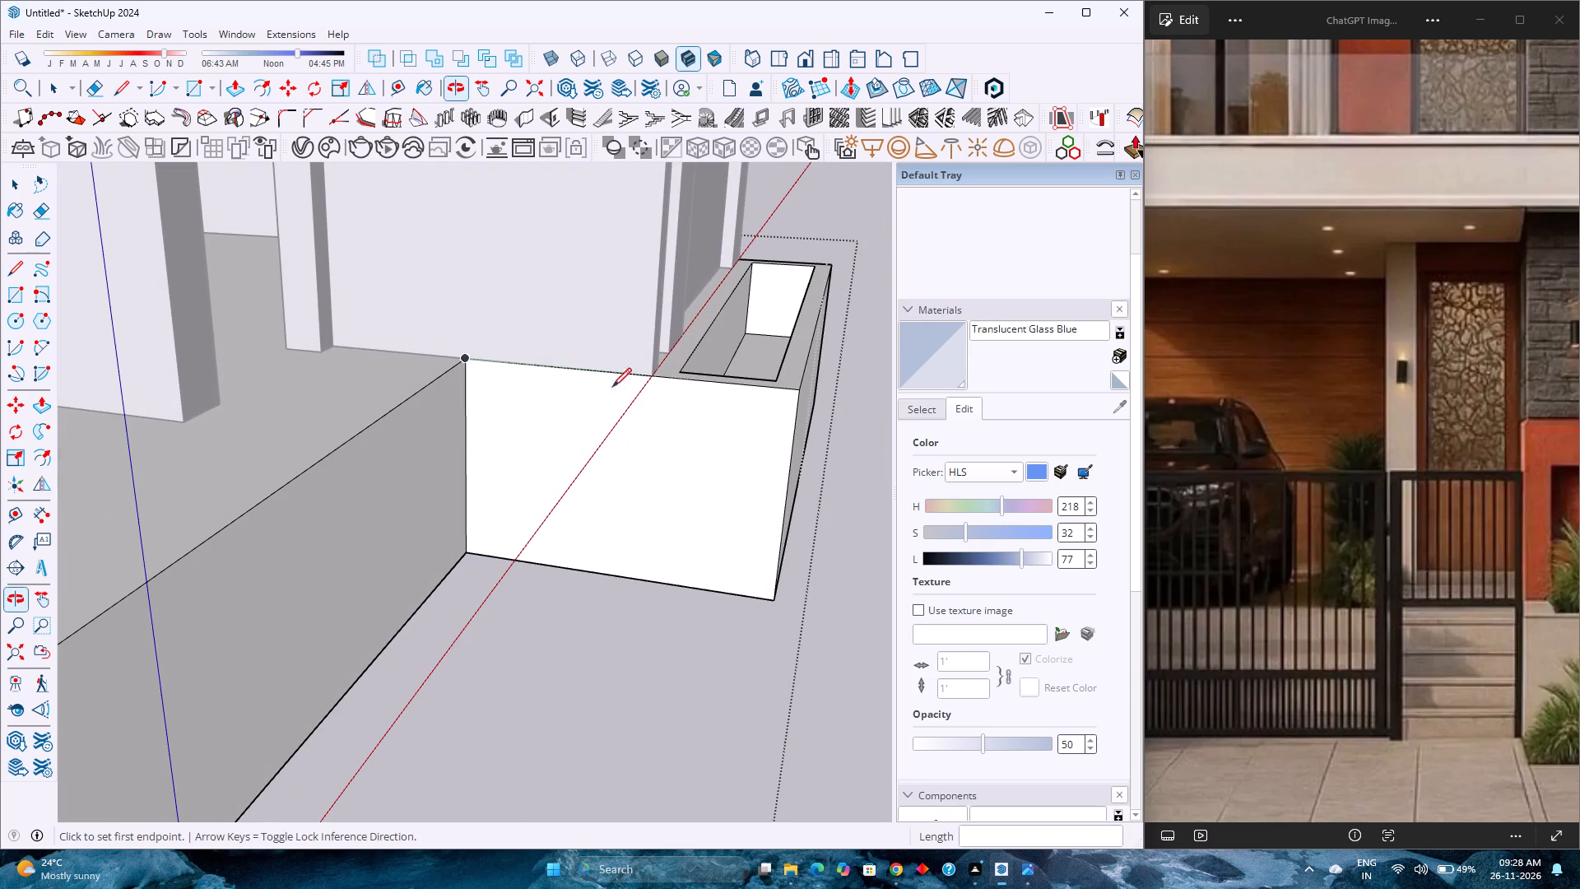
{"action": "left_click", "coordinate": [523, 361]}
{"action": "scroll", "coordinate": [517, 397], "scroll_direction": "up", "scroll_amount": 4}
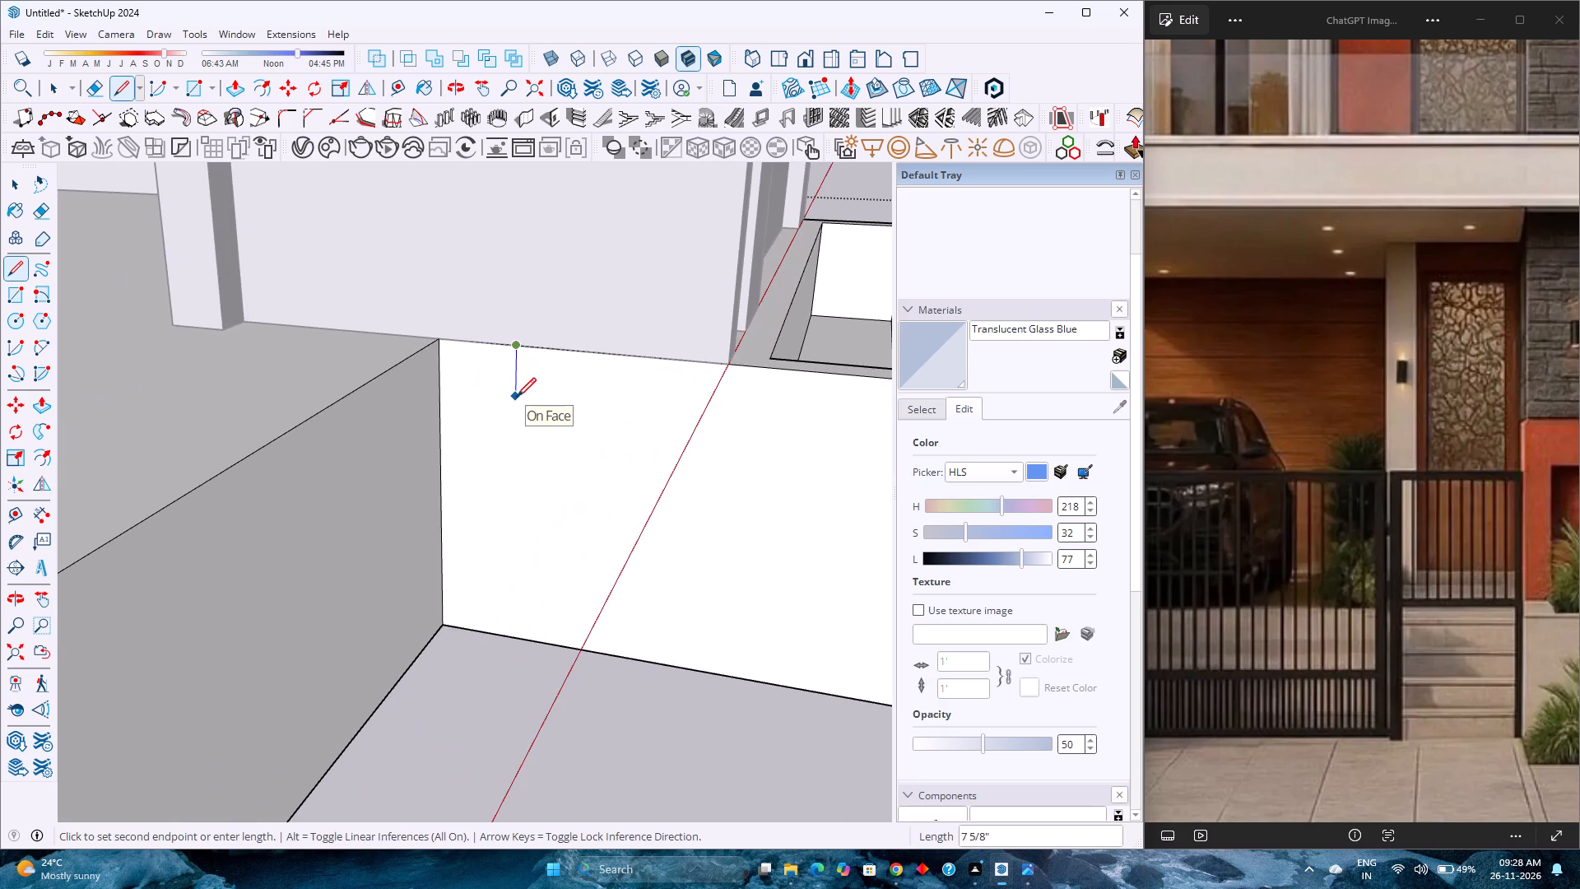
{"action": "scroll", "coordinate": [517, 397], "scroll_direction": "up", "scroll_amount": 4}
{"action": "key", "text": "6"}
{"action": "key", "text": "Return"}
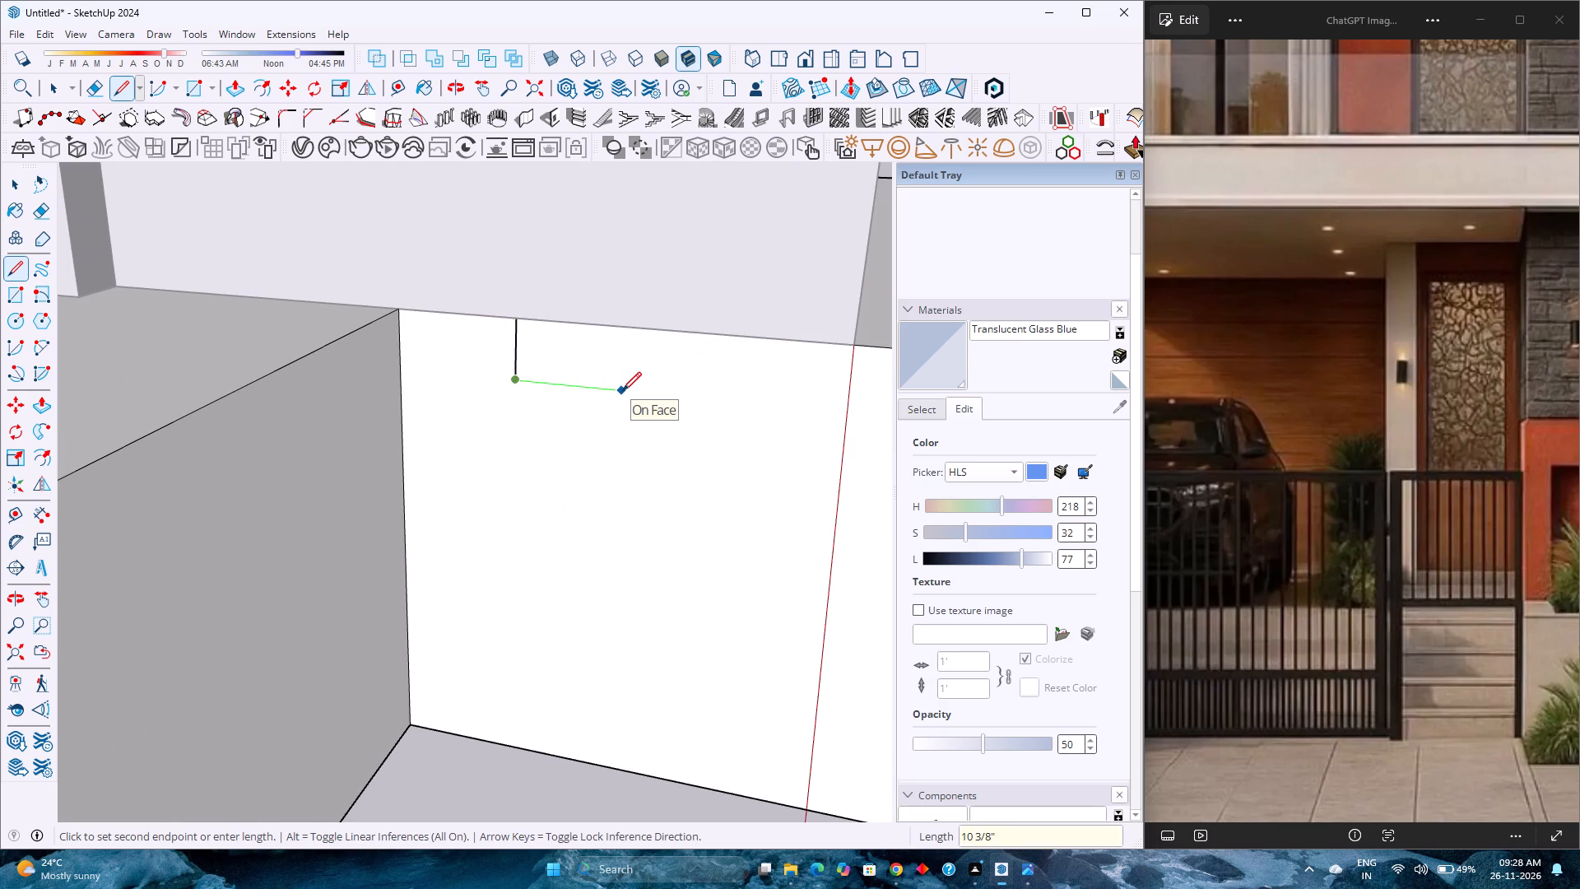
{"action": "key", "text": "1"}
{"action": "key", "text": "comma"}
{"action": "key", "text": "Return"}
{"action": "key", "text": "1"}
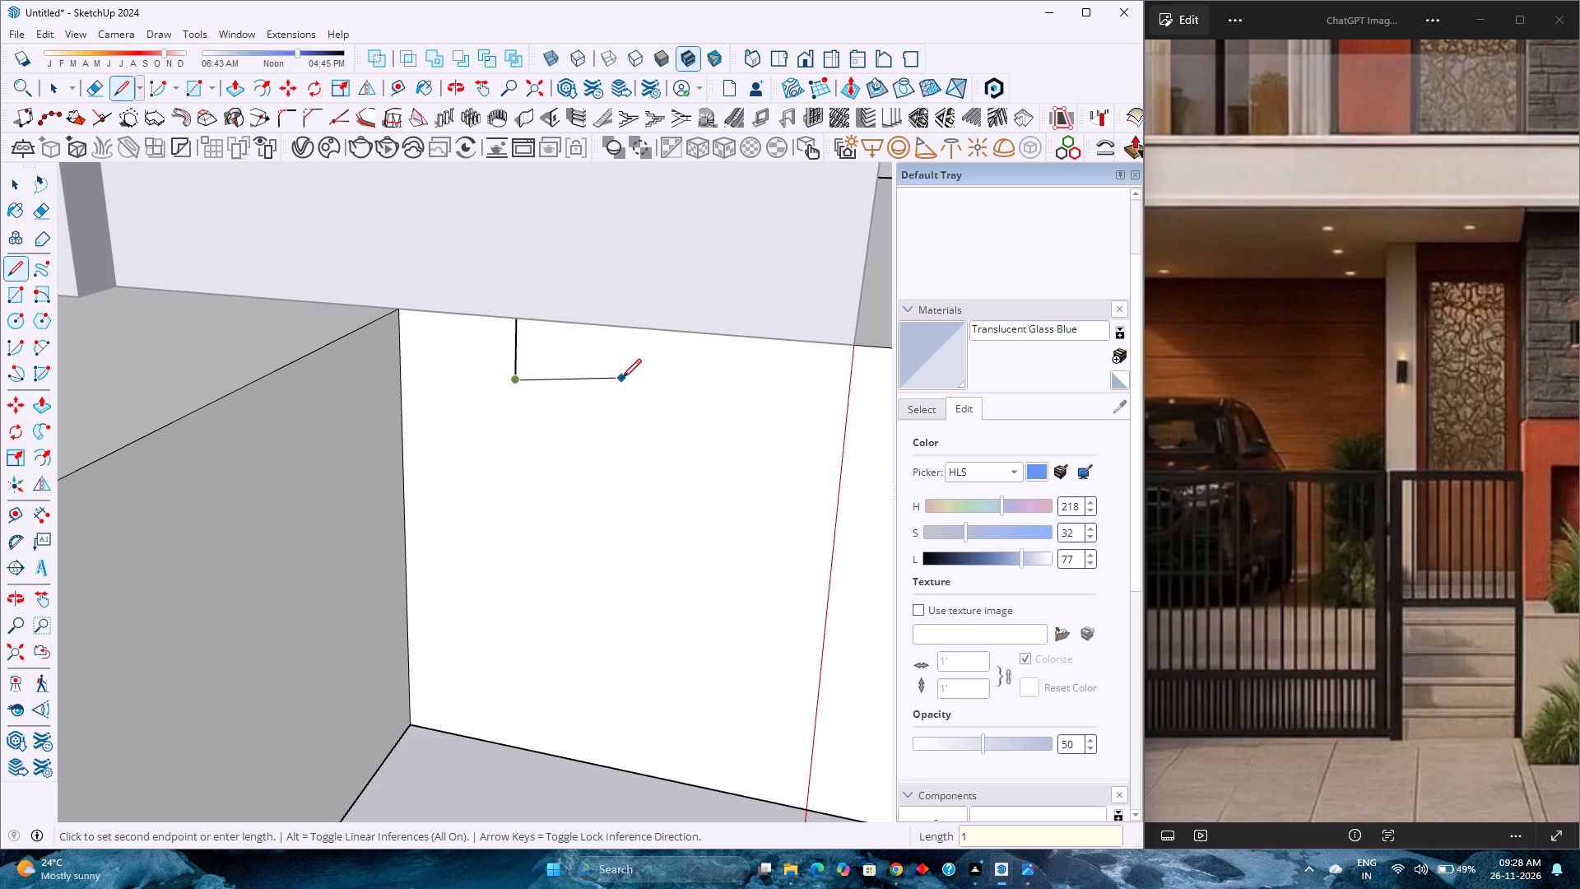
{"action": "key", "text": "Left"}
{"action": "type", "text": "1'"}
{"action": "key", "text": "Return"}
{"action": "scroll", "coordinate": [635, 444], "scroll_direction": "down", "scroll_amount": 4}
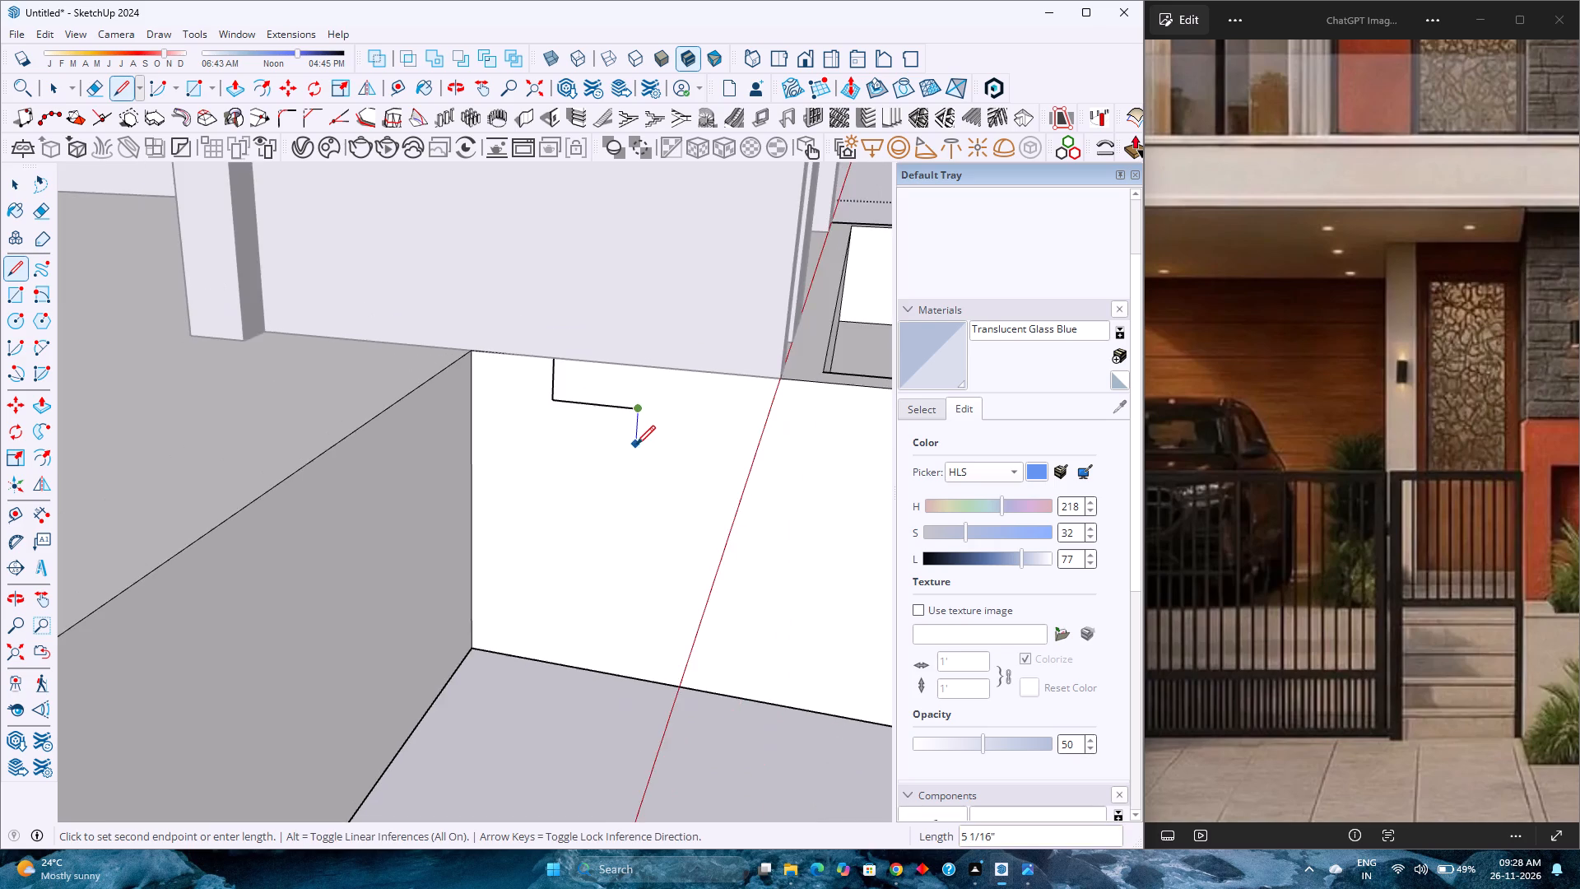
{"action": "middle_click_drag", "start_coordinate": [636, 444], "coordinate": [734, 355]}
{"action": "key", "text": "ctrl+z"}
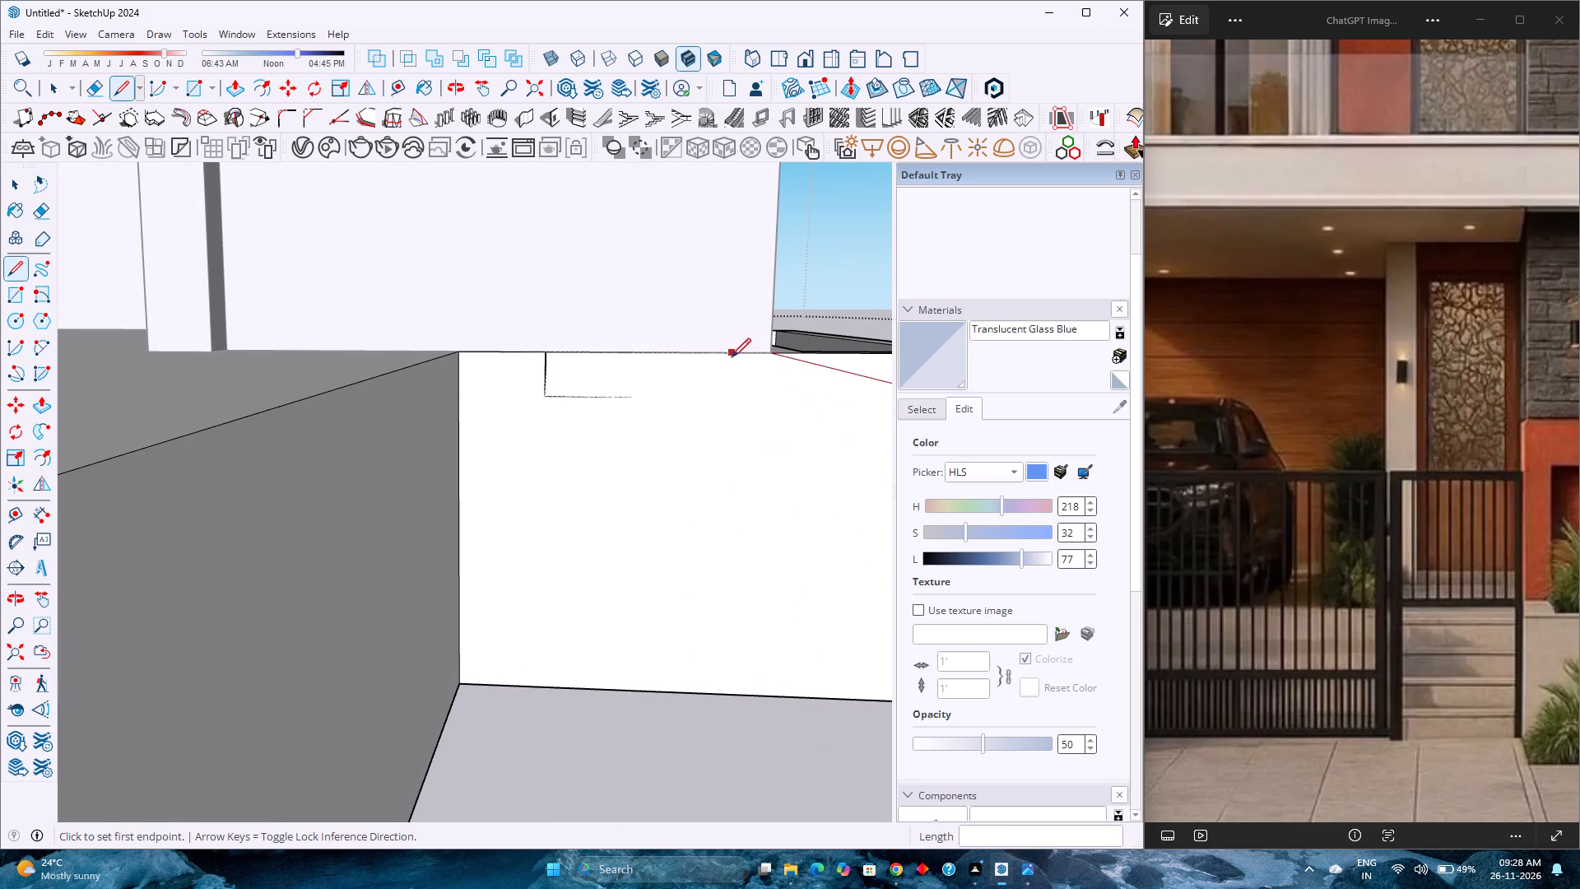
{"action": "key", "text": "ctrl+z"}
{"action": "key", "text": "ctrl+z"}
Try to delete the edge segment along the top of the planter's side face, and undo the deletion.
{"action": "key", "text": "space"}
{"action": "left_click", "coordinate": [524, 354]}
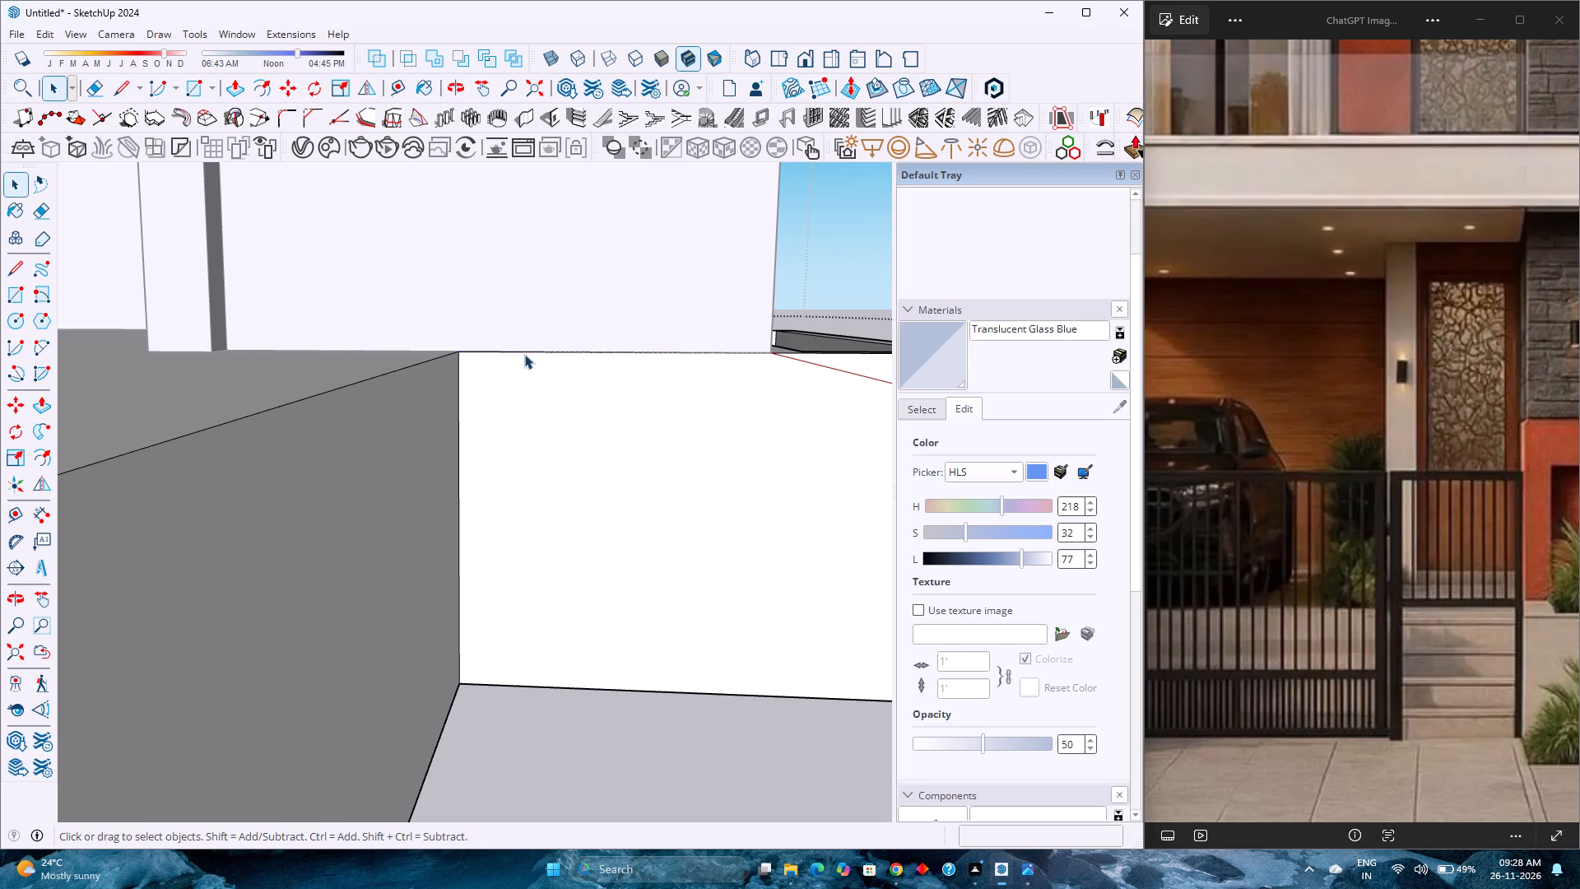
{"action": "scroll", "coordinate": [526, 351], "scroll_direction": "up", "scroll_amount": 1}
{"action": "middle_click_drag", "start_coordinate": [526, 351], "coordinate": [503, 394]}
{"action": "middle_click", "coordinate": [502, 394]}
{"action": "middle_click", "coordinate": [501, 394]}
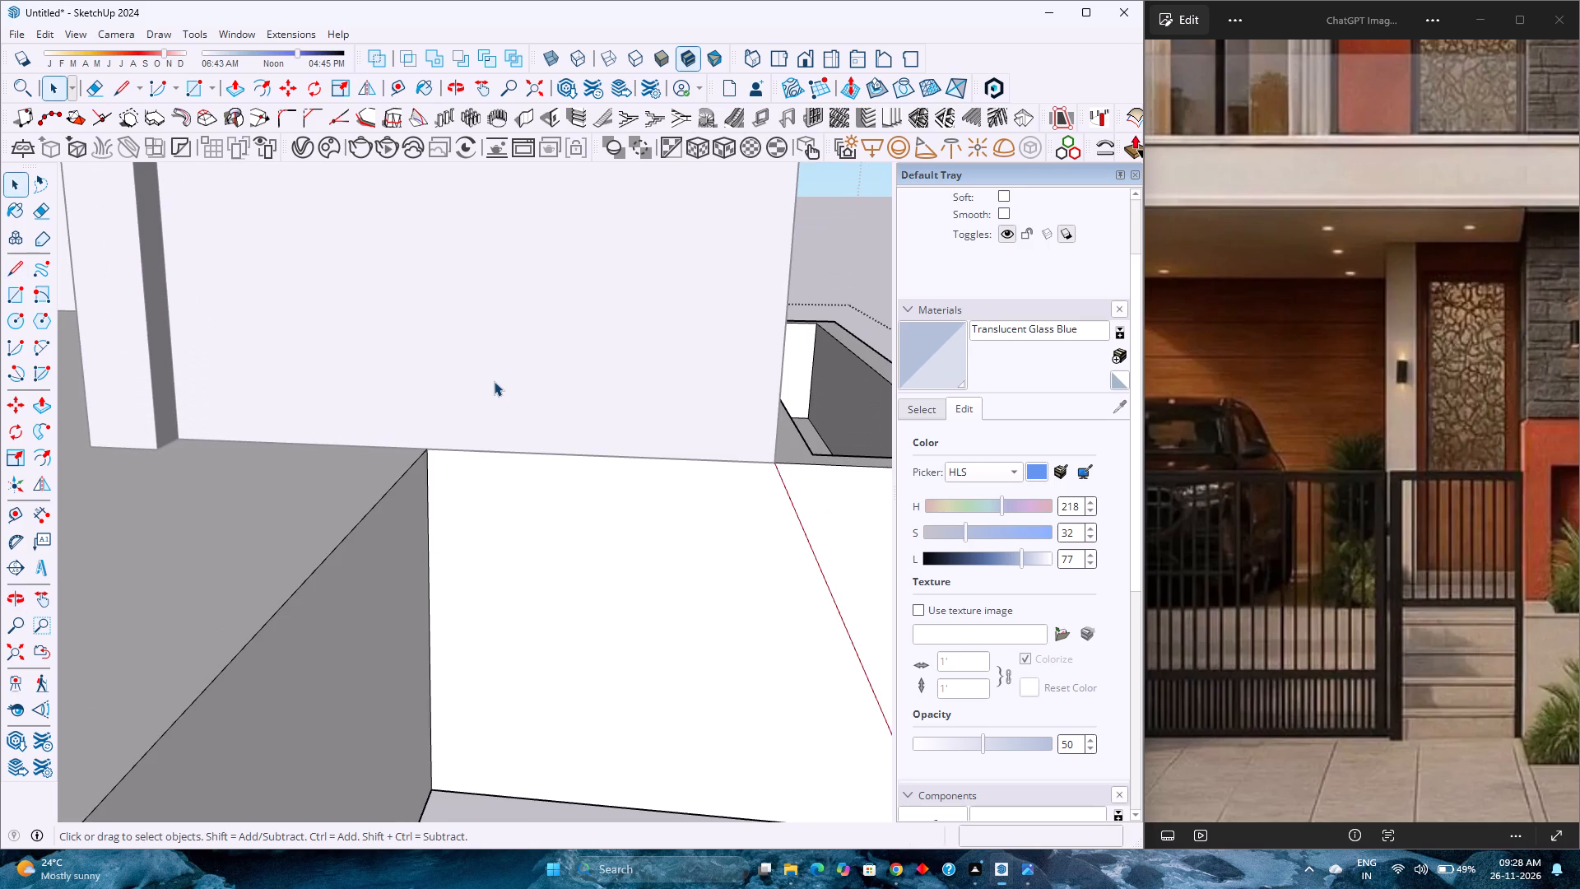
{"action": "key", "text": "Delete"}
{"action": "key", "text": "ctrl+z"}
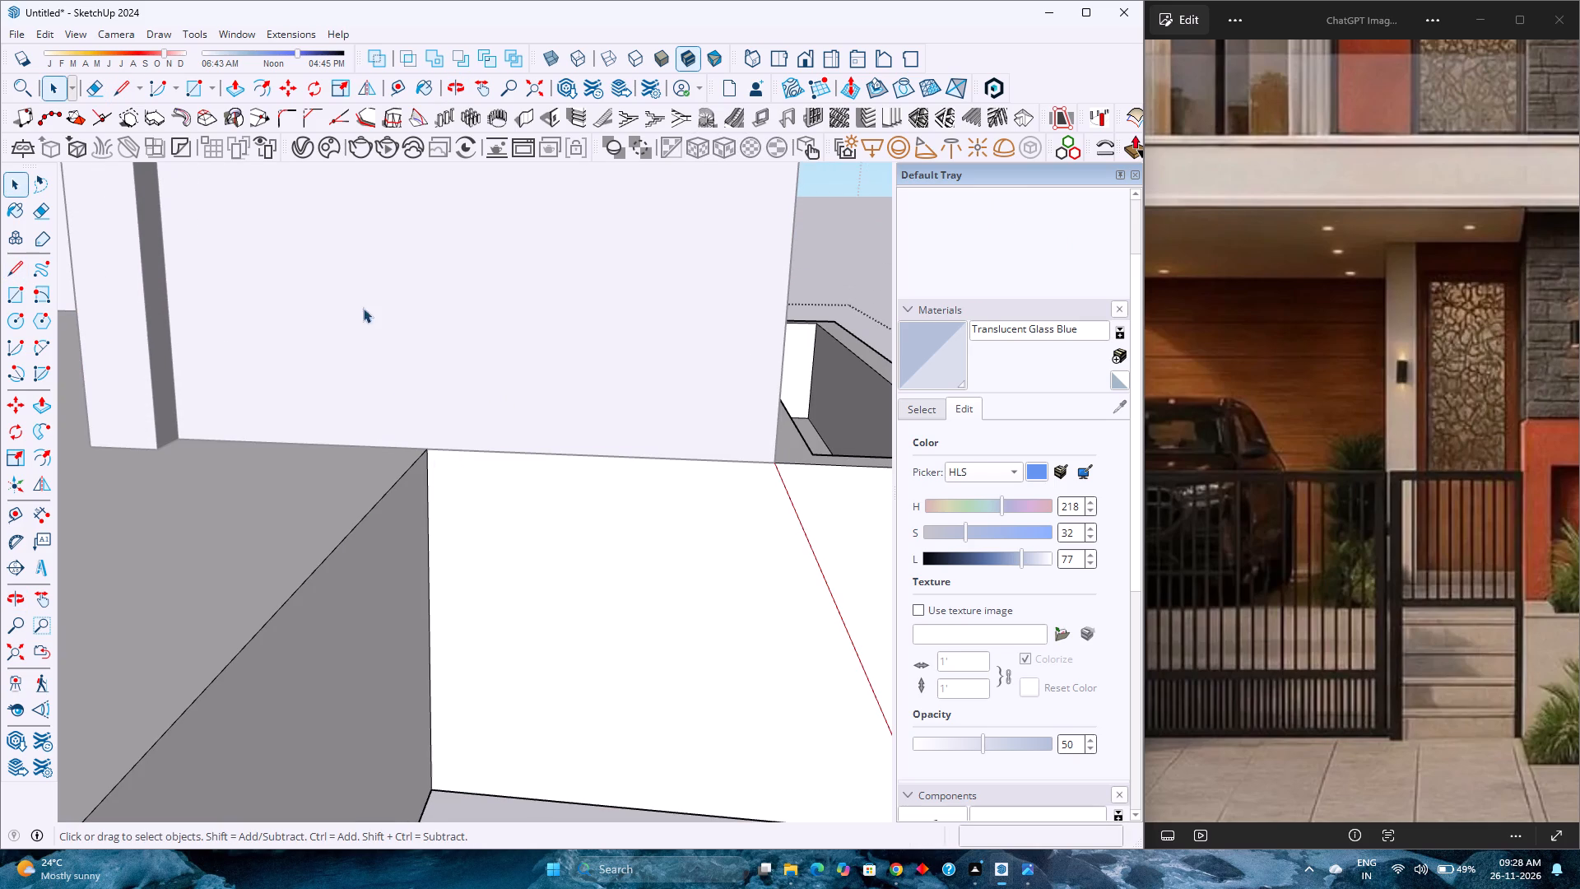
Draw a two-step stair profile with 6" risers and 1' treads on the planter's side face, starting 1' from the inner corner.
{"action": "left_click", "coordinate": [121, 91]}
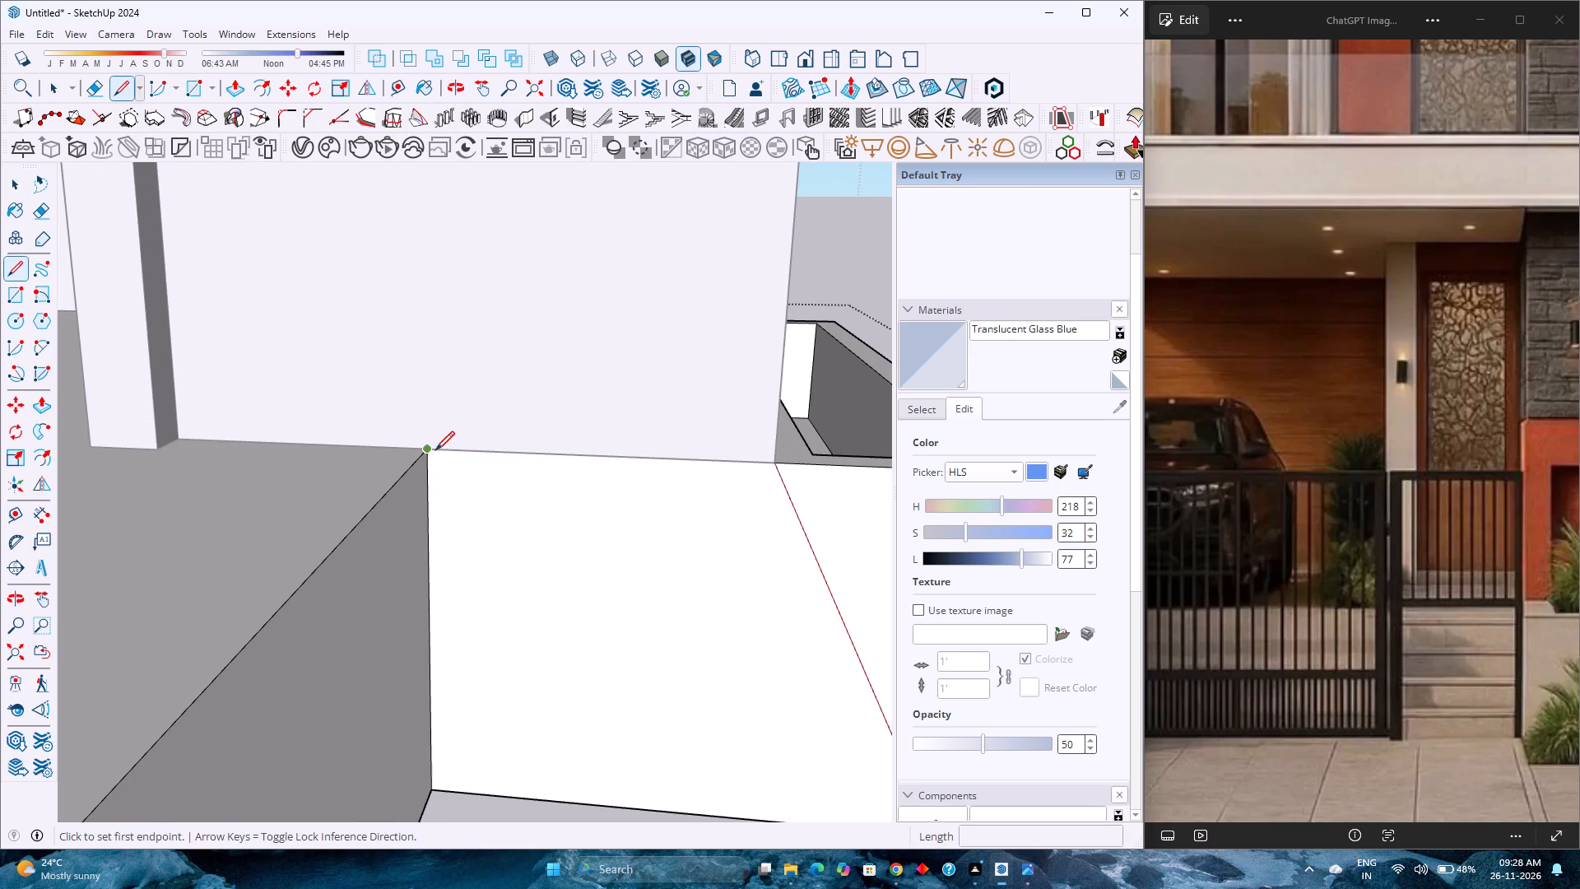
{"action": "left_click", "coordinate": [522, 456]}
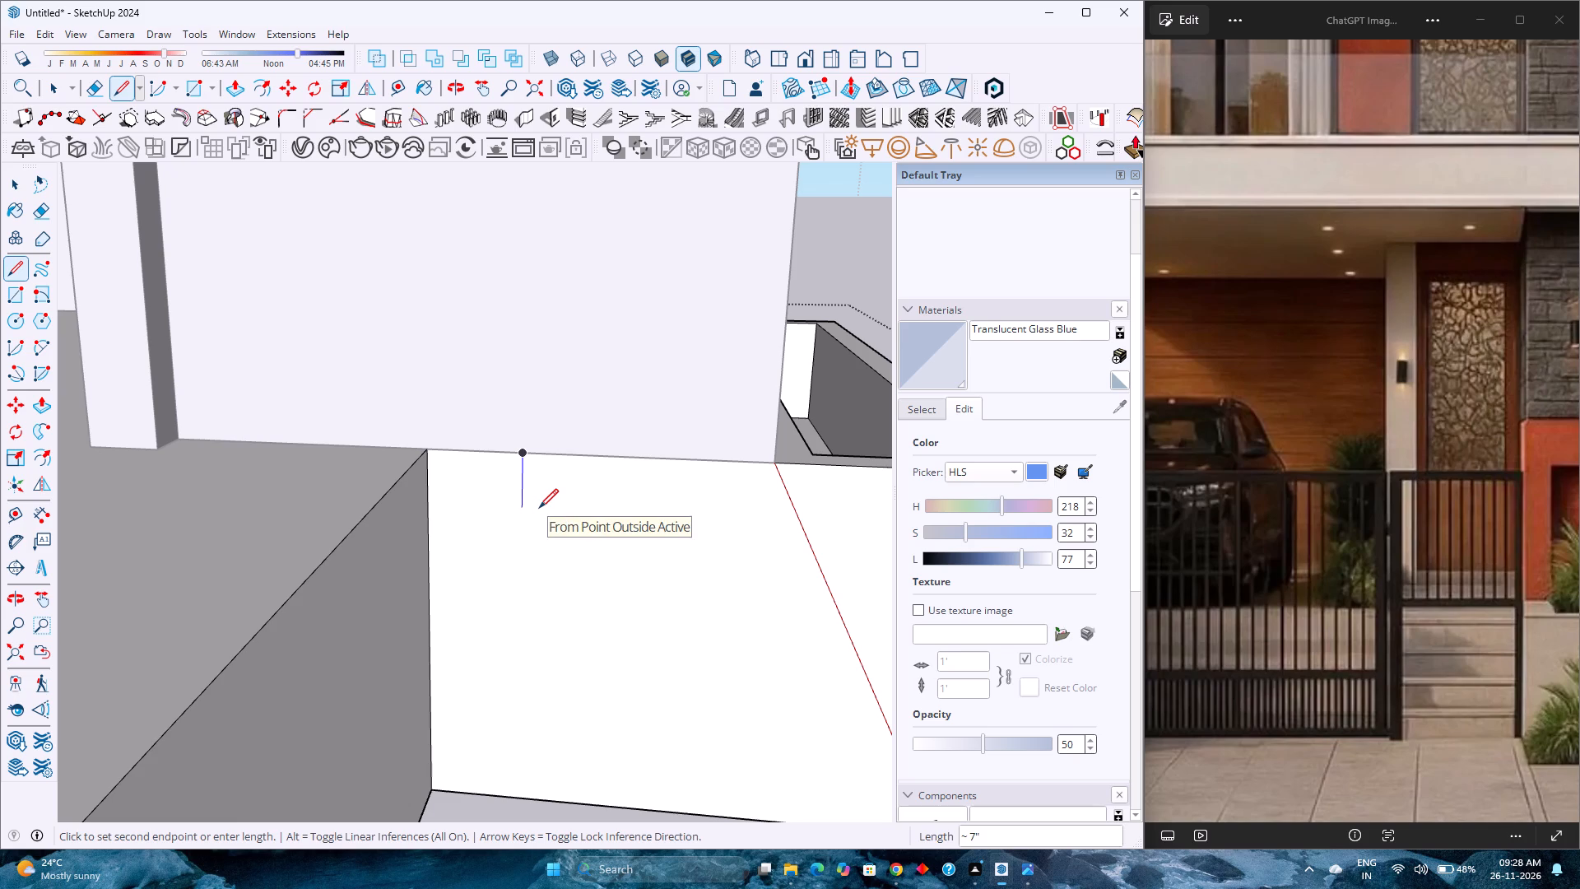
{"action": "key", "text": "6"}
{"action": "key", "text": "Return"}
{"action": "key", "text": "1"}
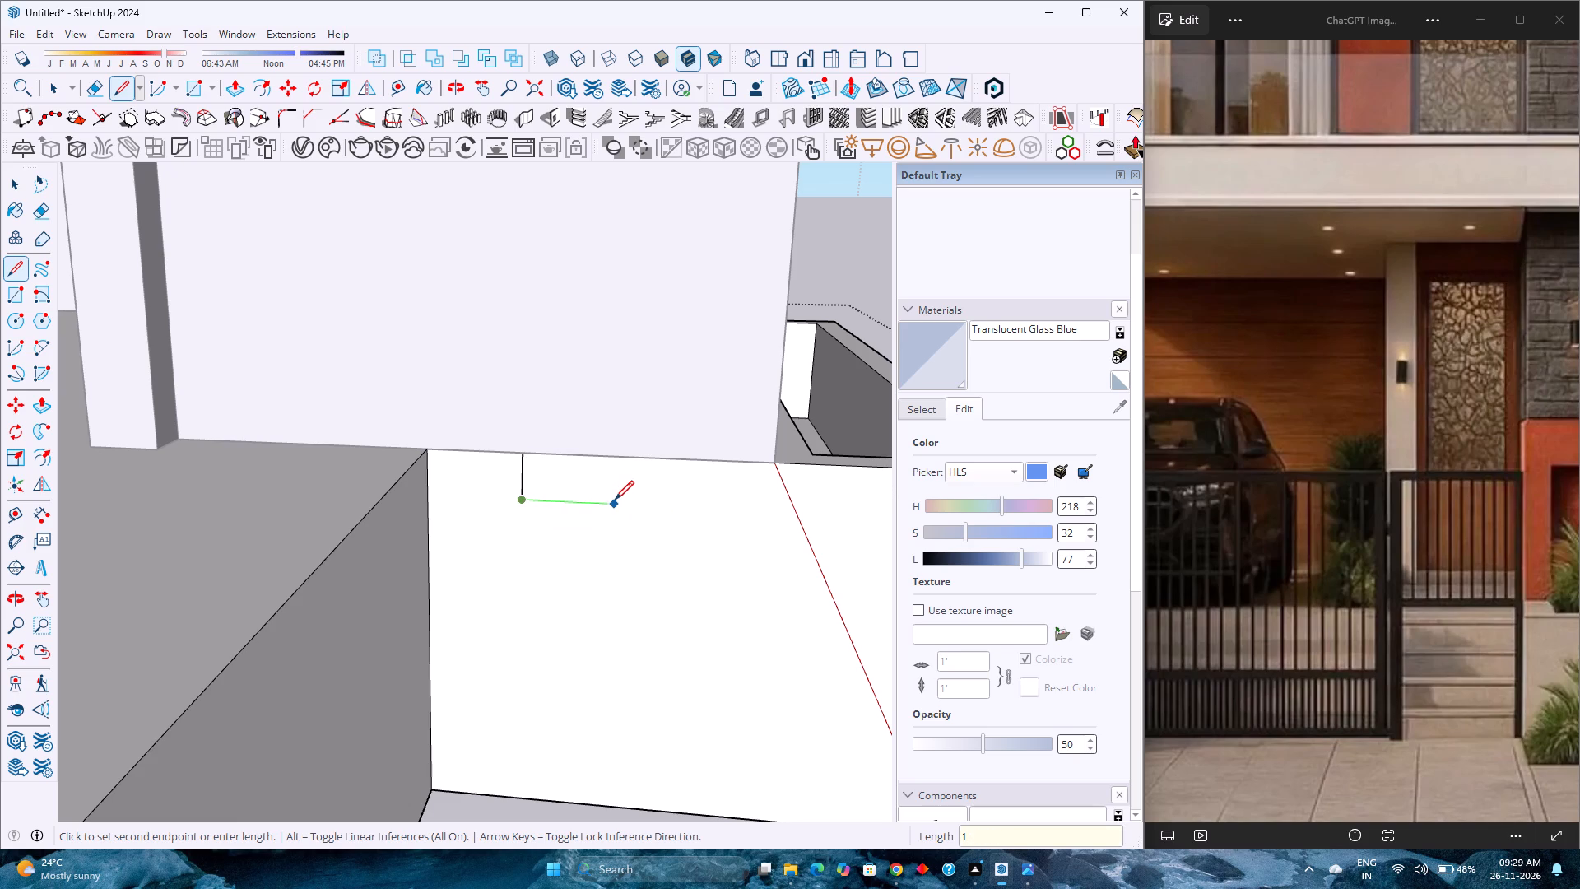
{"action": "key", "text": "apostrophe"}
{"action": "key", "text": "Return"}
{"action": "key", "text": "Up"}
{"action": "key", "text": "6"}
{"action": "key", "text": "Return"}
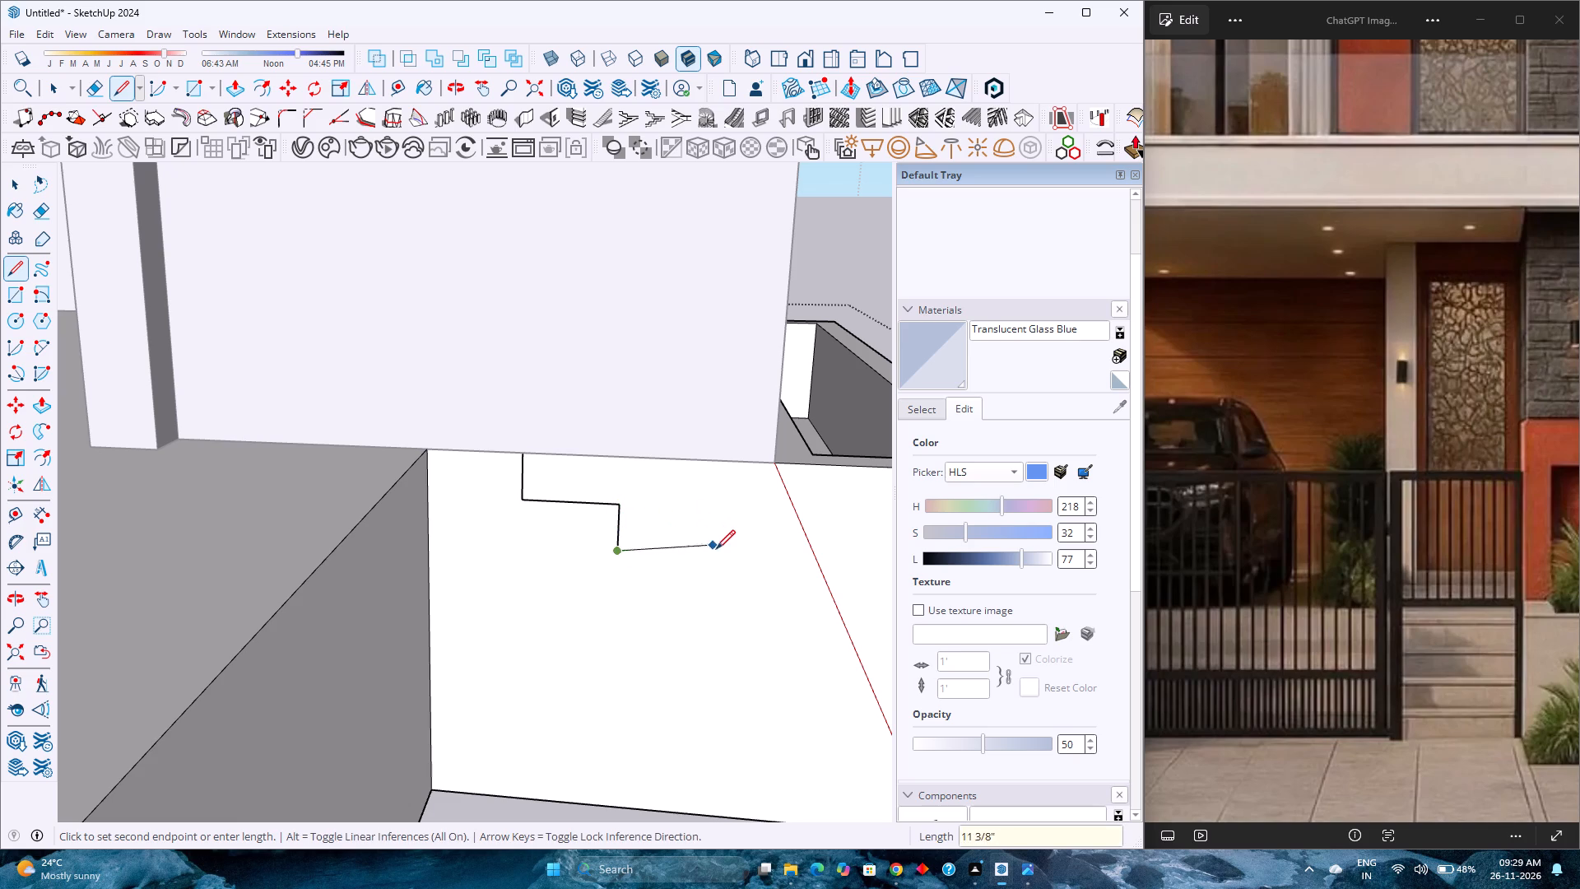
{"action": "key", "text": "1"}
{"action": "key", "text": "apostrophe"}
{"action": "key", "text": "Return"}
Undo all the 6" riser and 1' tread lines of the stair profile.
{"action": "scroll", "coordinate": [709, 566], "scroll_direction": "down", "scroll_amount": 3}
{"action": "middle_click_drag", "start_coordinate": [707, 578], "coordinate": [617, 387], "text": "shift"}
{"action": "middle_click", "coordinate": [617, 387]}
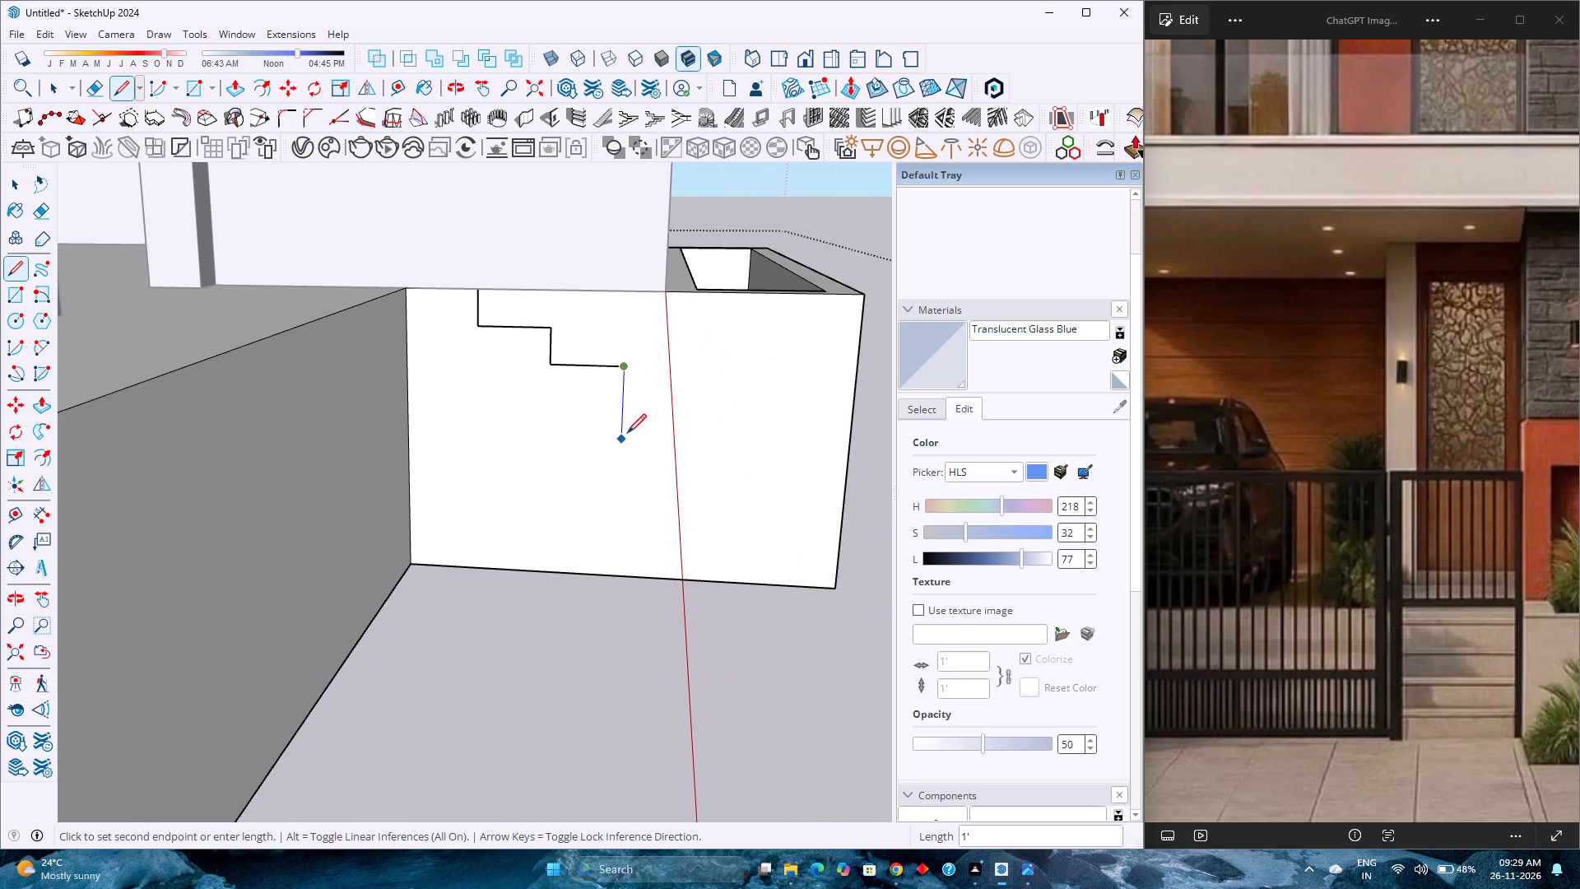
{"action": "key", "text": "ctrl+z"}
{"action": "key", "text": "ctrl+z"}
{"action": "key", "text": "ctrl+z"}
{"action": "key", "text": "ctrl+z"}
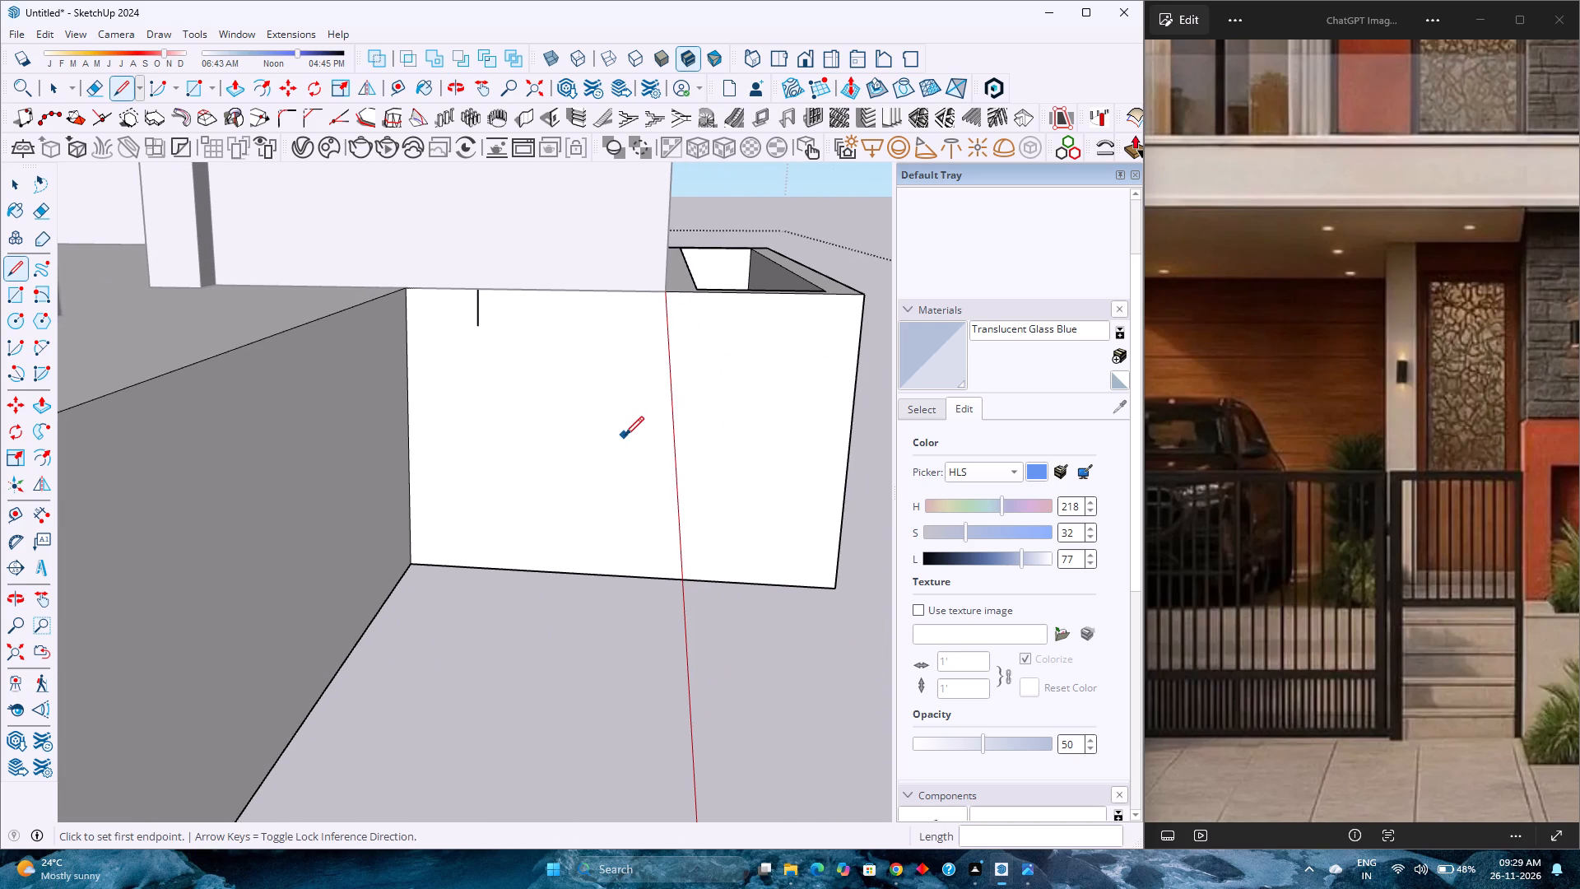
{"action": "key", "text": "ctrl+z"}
Draw a descending stair profile on the planter's side face, 1' from the inner corner, with four 7" risers and three 1' treads between them.
{"action": "left_click", "coordinate": [480, 293]}
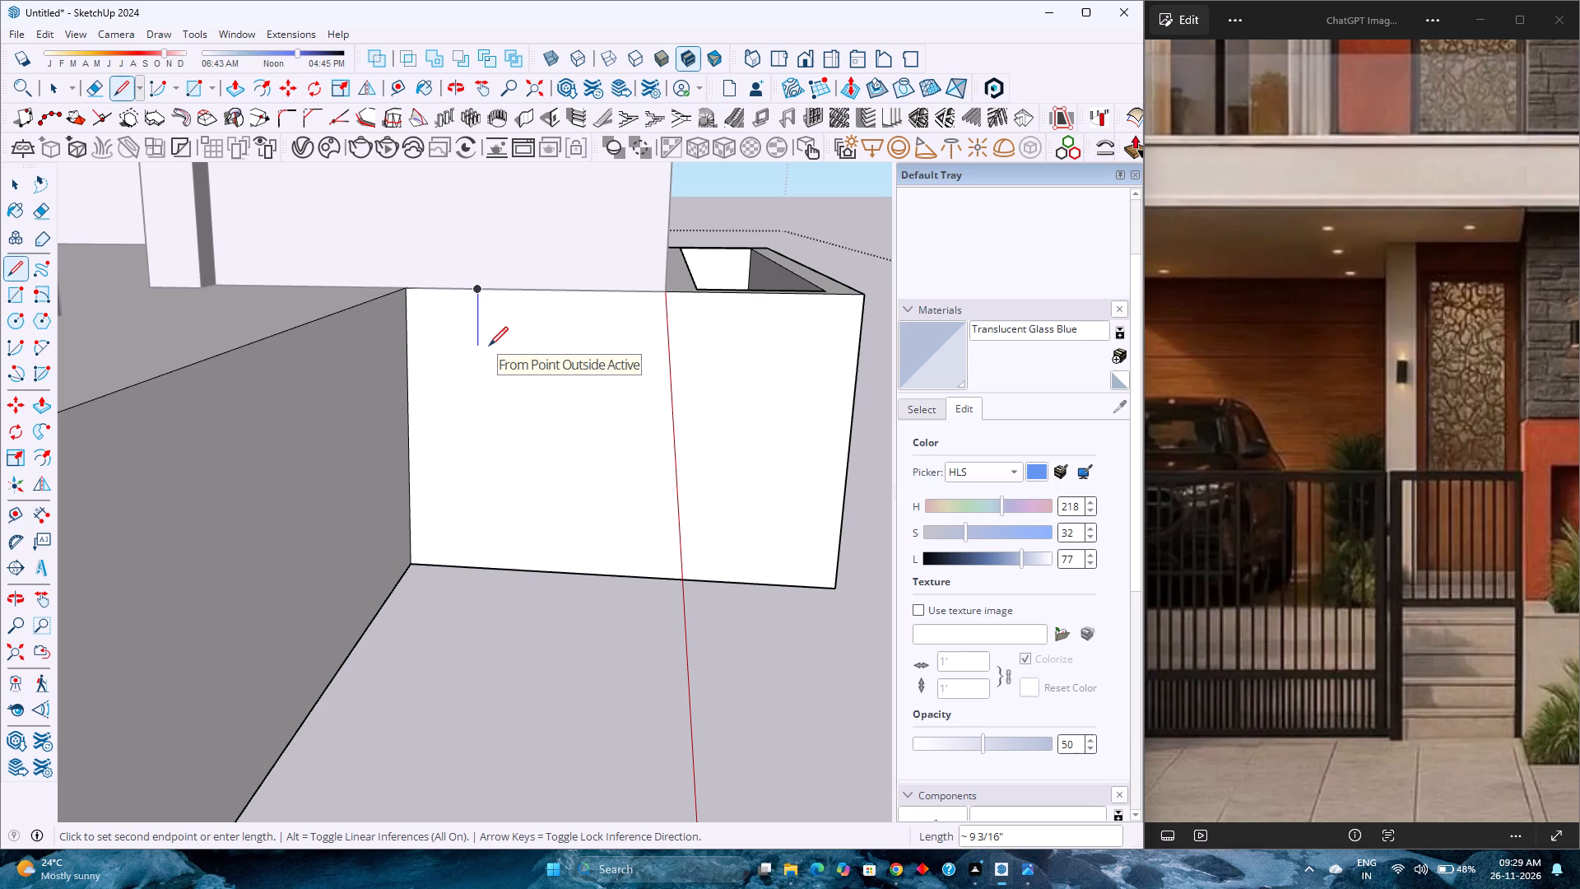
{"action": "key", "text": "7"}
{"action": "key", "text": "Return"}
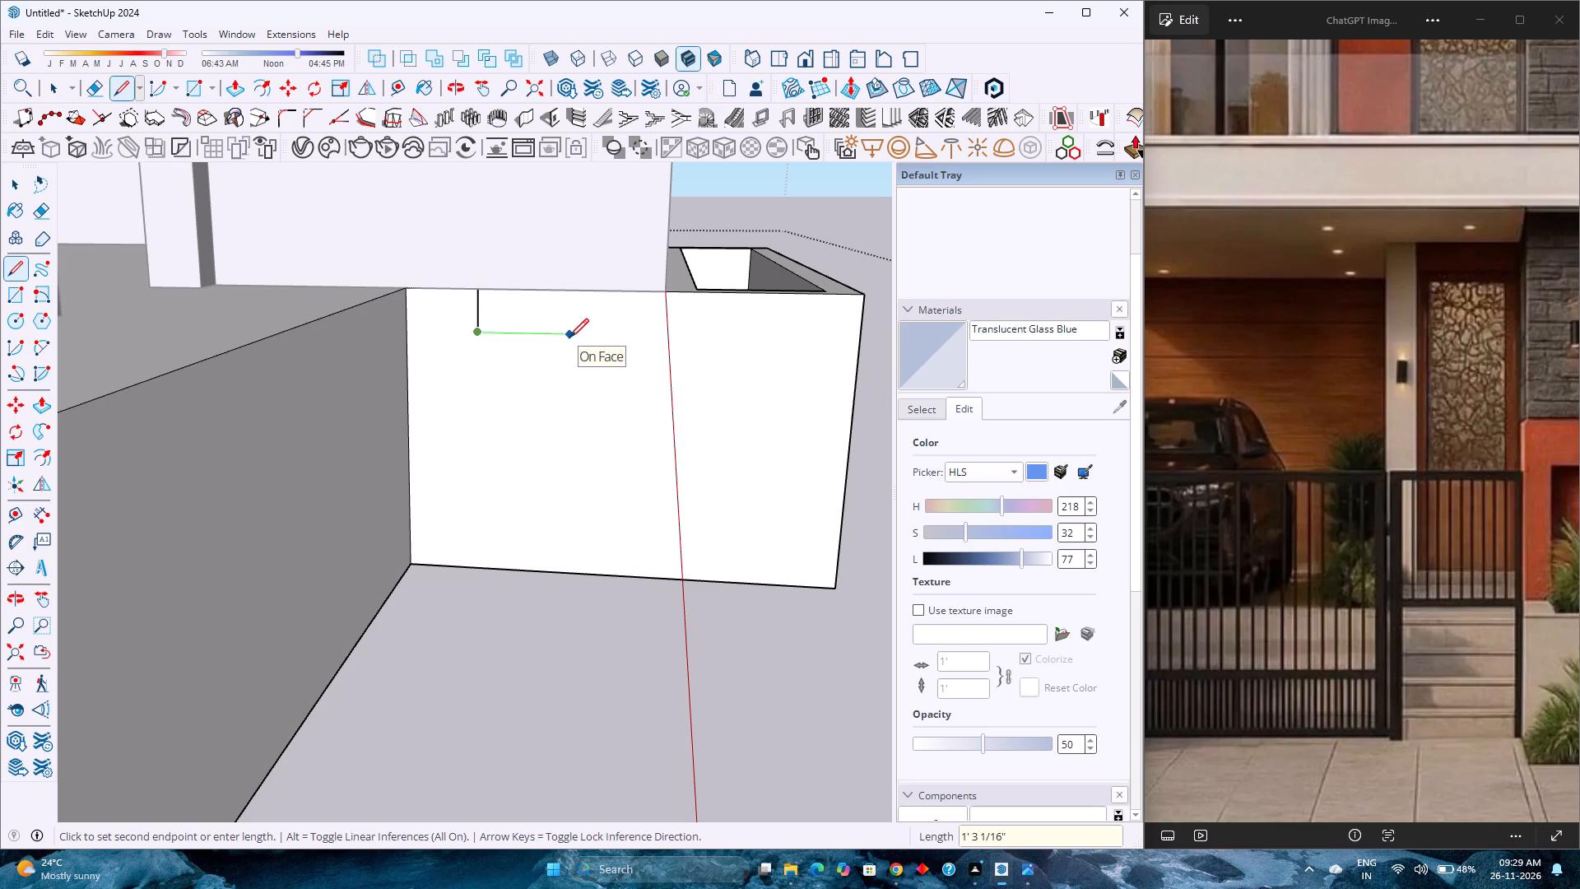
{"action": "type", "text": "1'"}
{"action": "key", "text": "Return"}
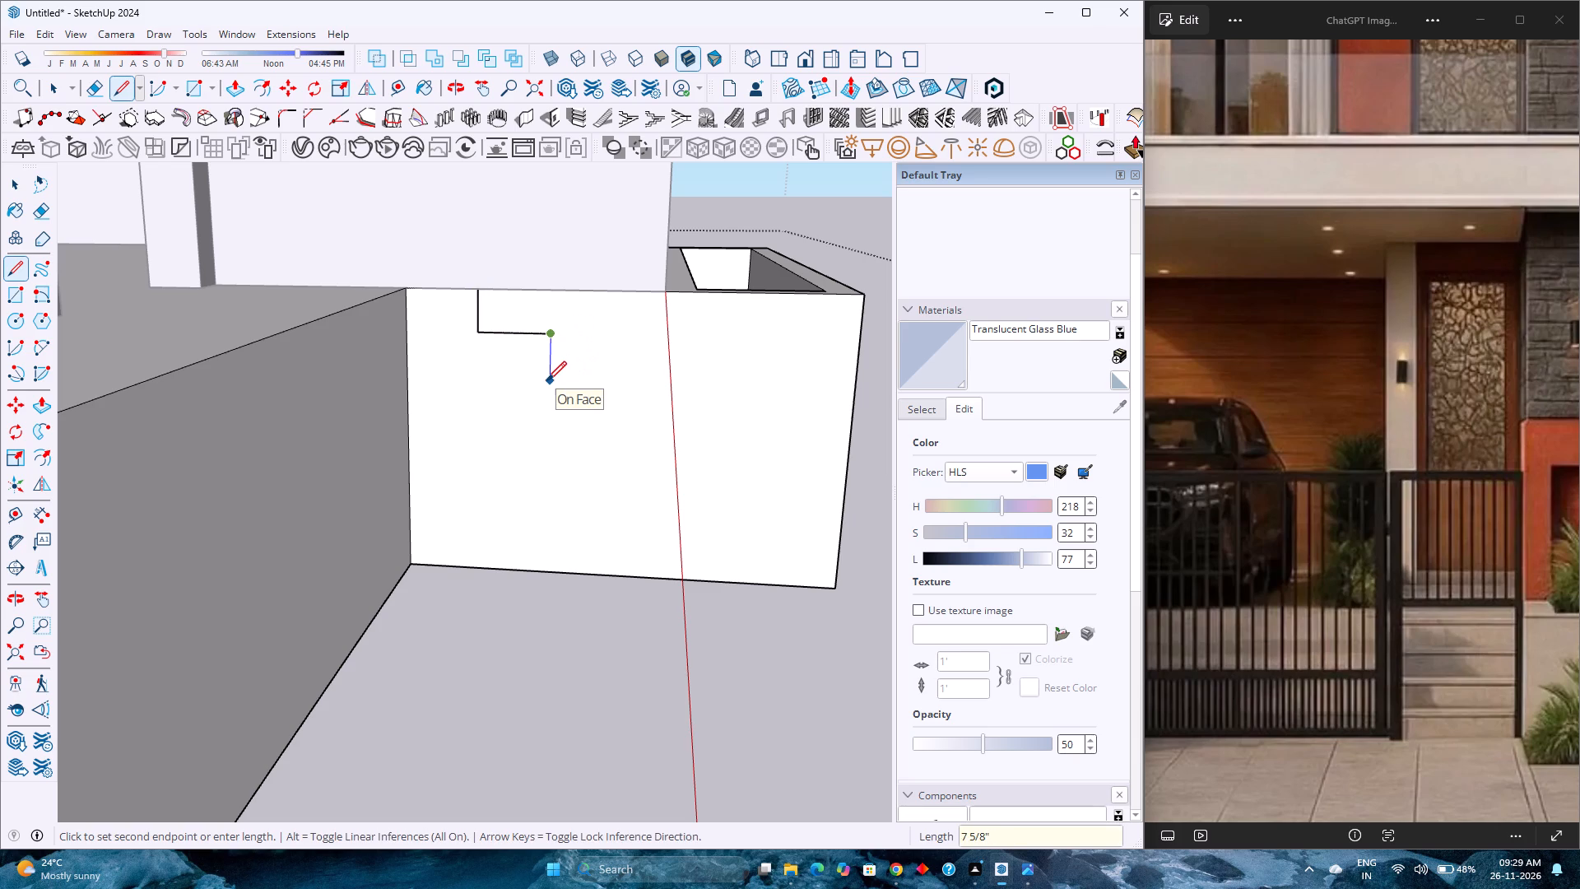
{"action": "key", "text": "7"}
{"action": "key", "text": "Return"}
{"action": "type", "text": "1'"}
{"action": "key", "text": "Return"}
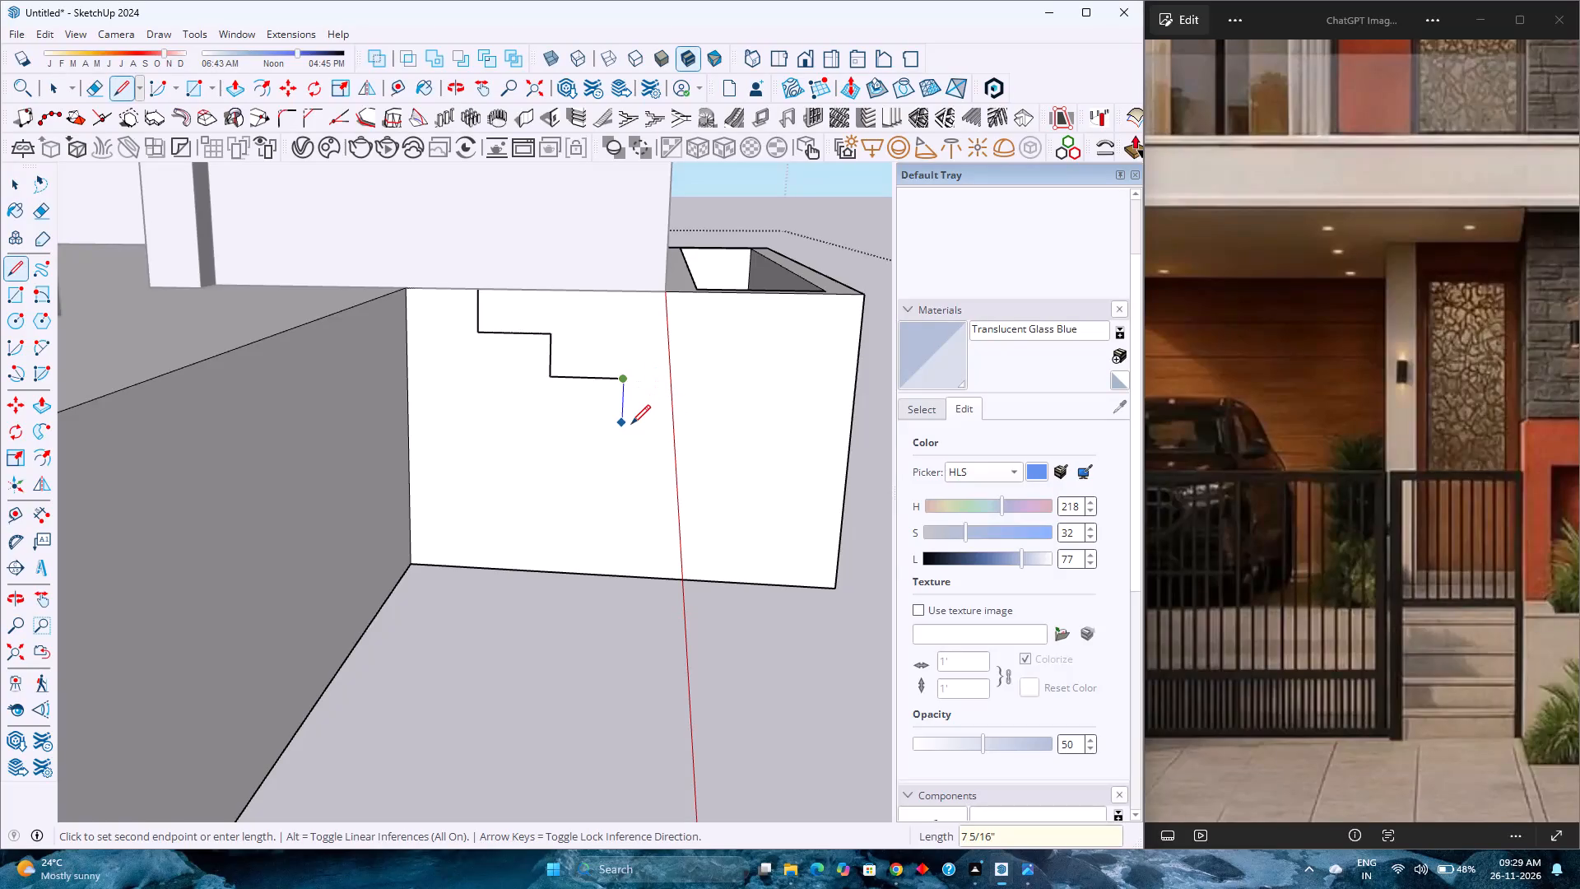
{"action": "key", "text": "7"}
{"action": "key", "text": "Return"}
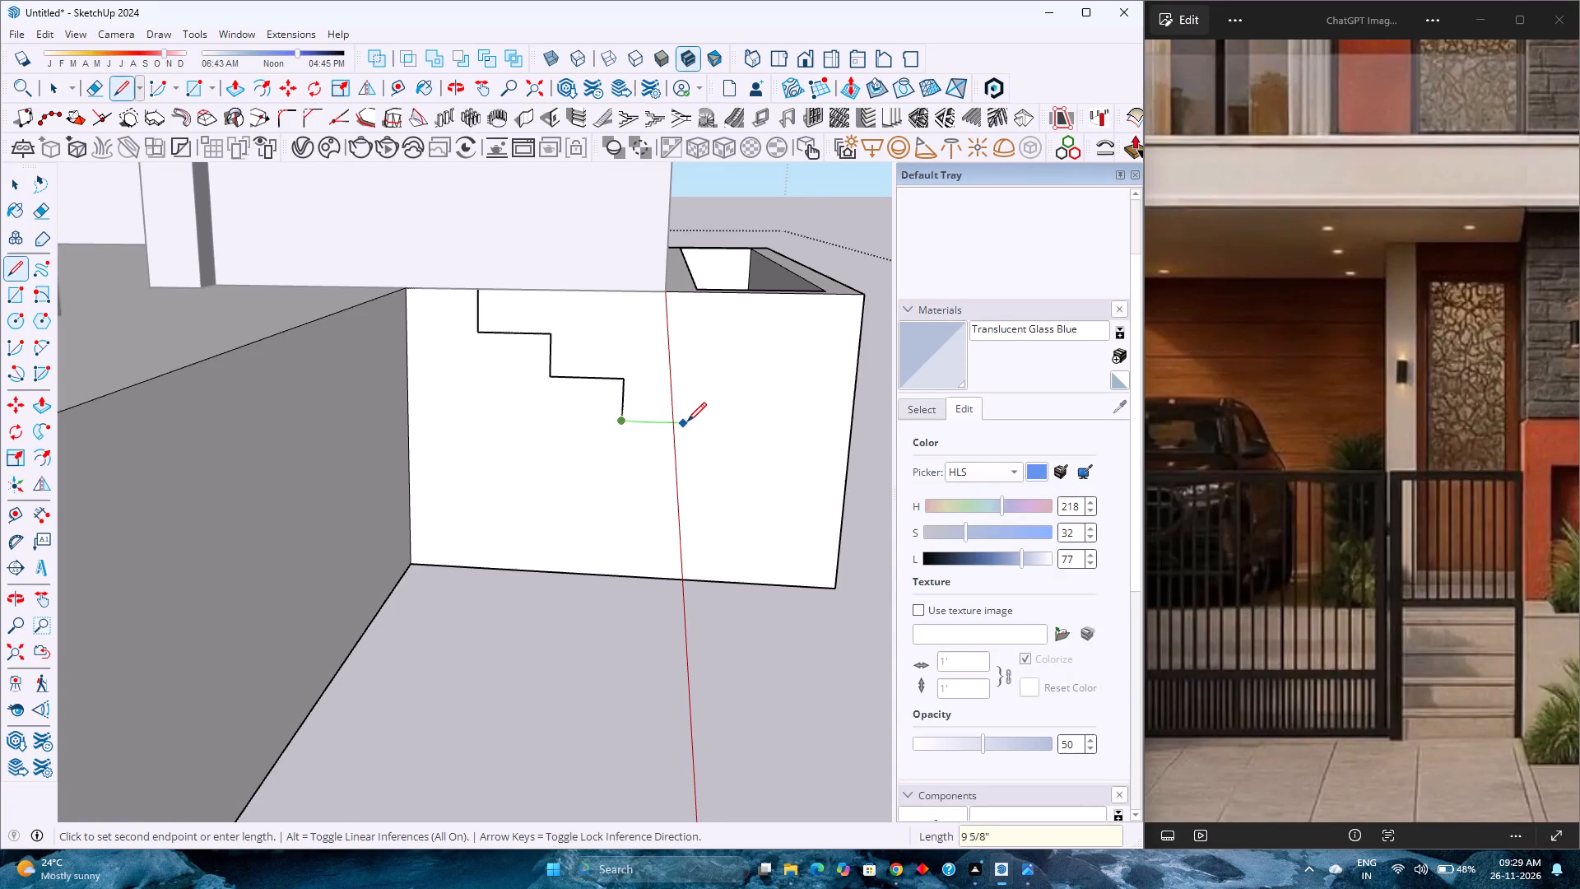
{"action": "key", "text": "1"}
{"action": "key", "text": "apostrophe"}
{"action": "key", "text": "Return"}
{"action": "key", "text": "Up"}
{"action": "key", "text": "7"}
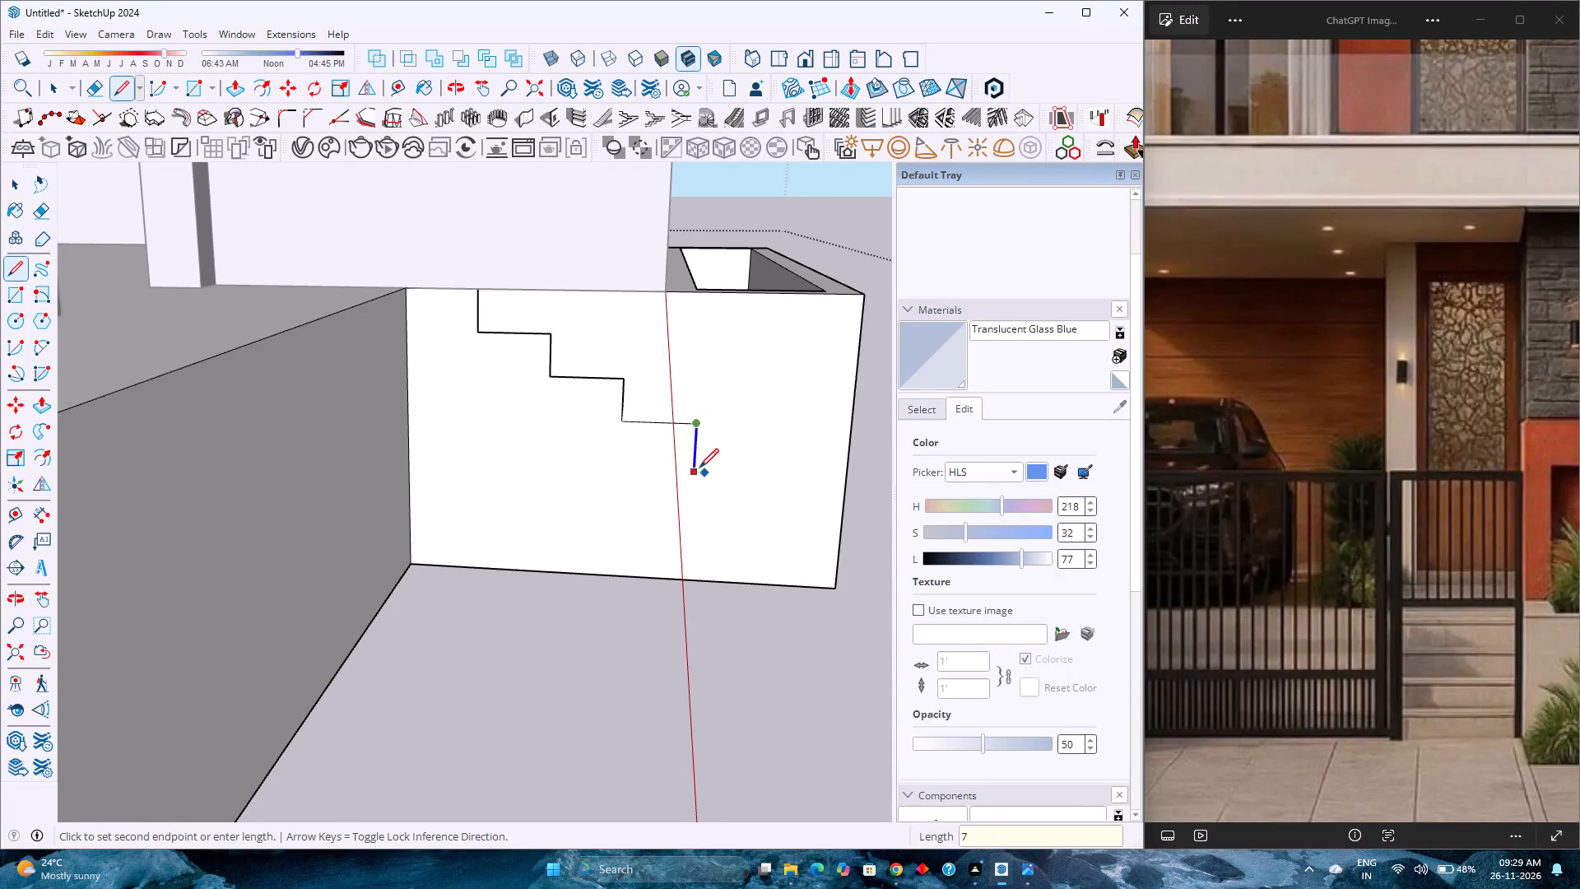
{"action": "key", "text": "Return"}
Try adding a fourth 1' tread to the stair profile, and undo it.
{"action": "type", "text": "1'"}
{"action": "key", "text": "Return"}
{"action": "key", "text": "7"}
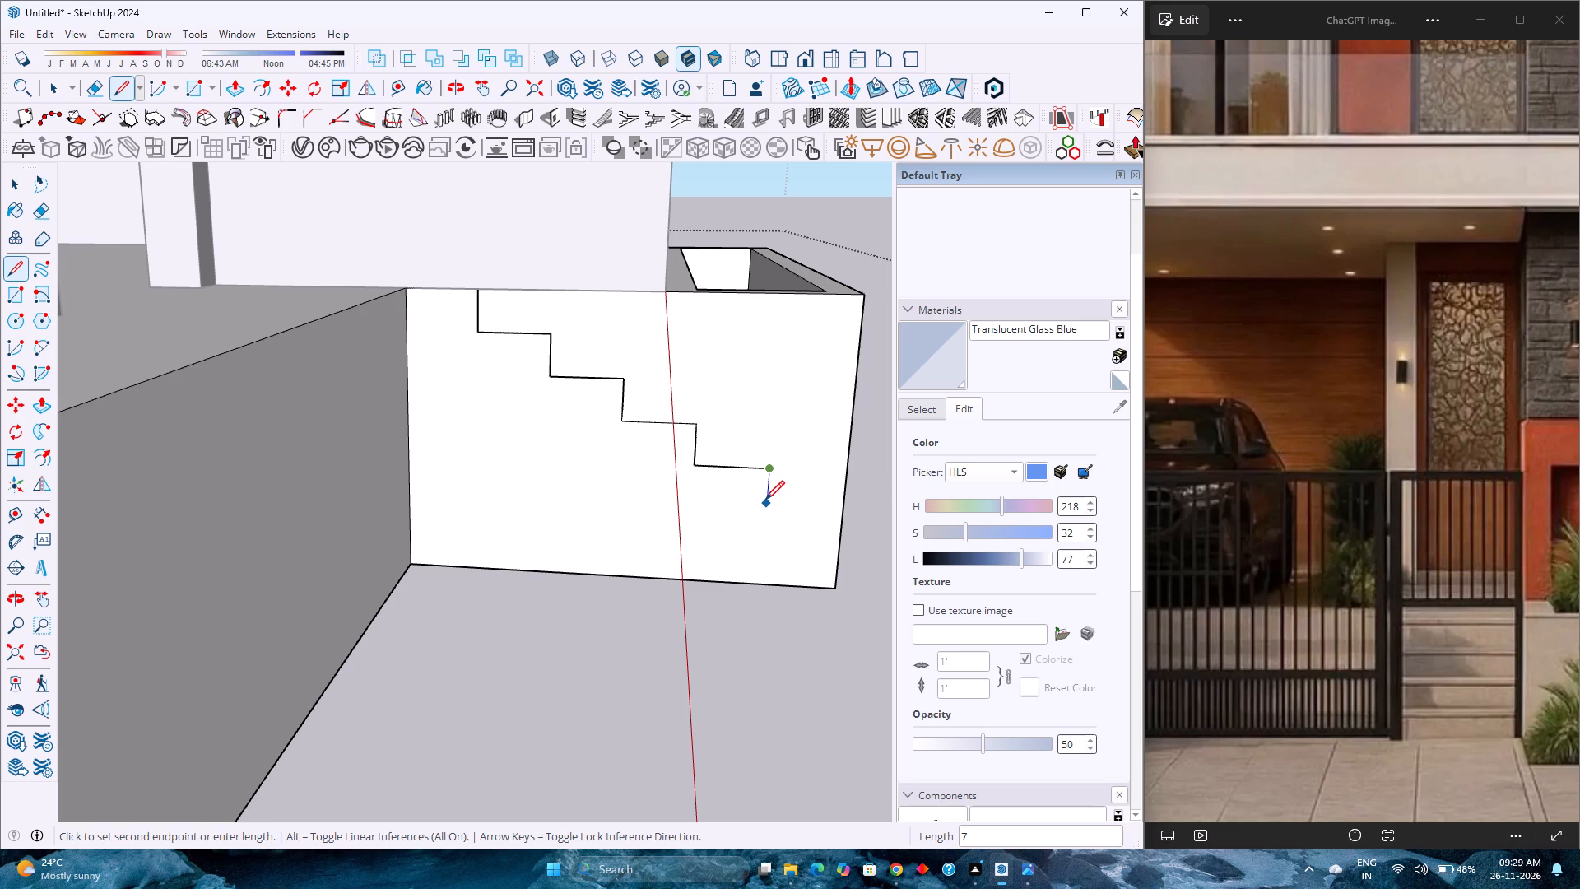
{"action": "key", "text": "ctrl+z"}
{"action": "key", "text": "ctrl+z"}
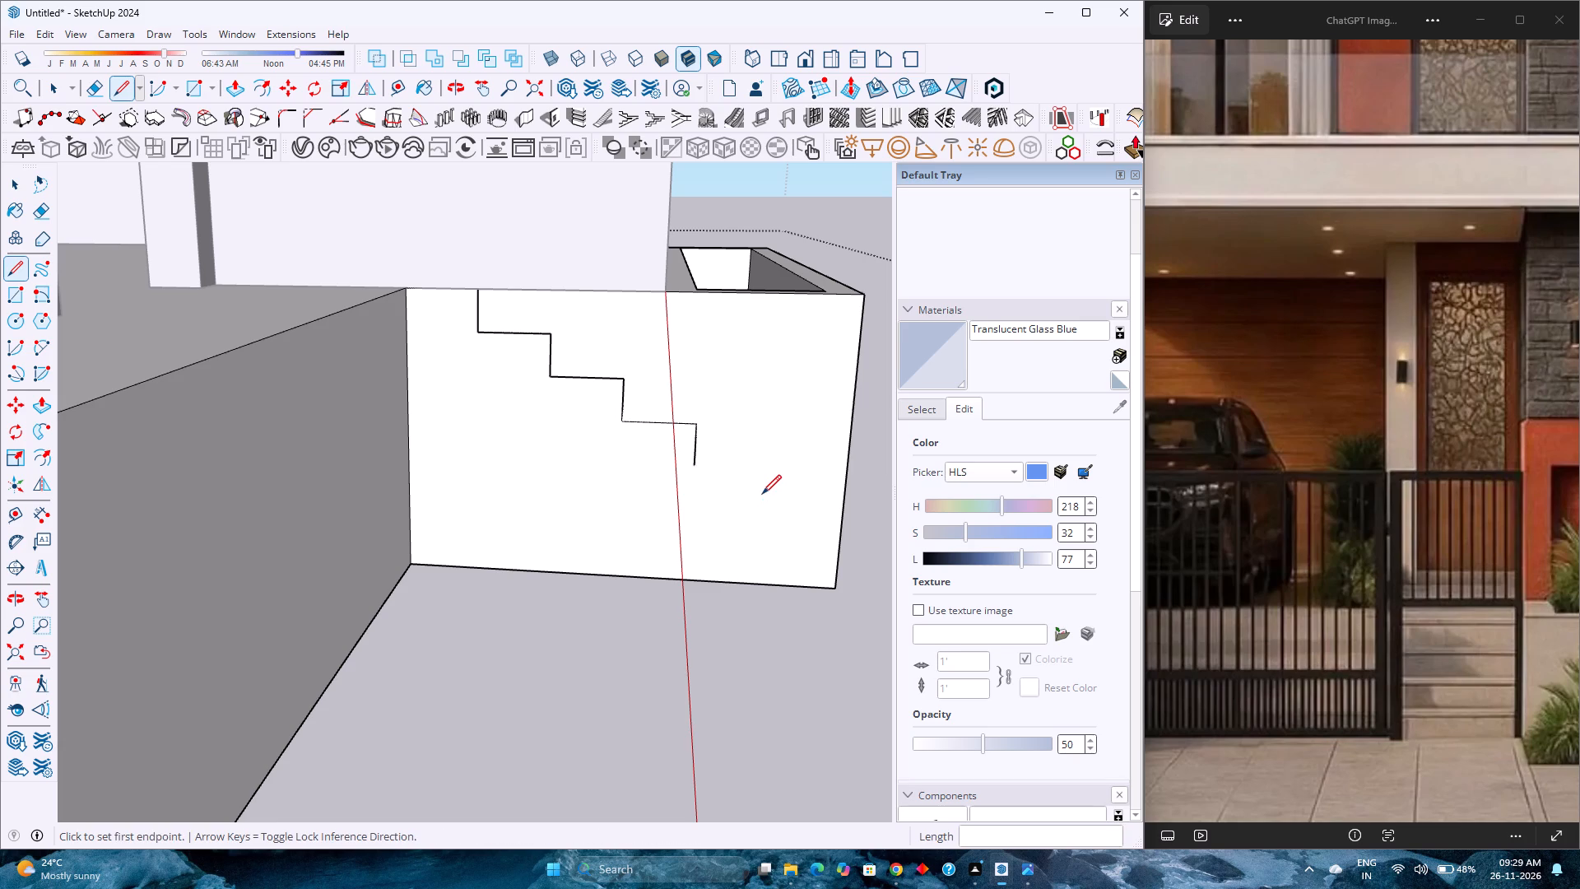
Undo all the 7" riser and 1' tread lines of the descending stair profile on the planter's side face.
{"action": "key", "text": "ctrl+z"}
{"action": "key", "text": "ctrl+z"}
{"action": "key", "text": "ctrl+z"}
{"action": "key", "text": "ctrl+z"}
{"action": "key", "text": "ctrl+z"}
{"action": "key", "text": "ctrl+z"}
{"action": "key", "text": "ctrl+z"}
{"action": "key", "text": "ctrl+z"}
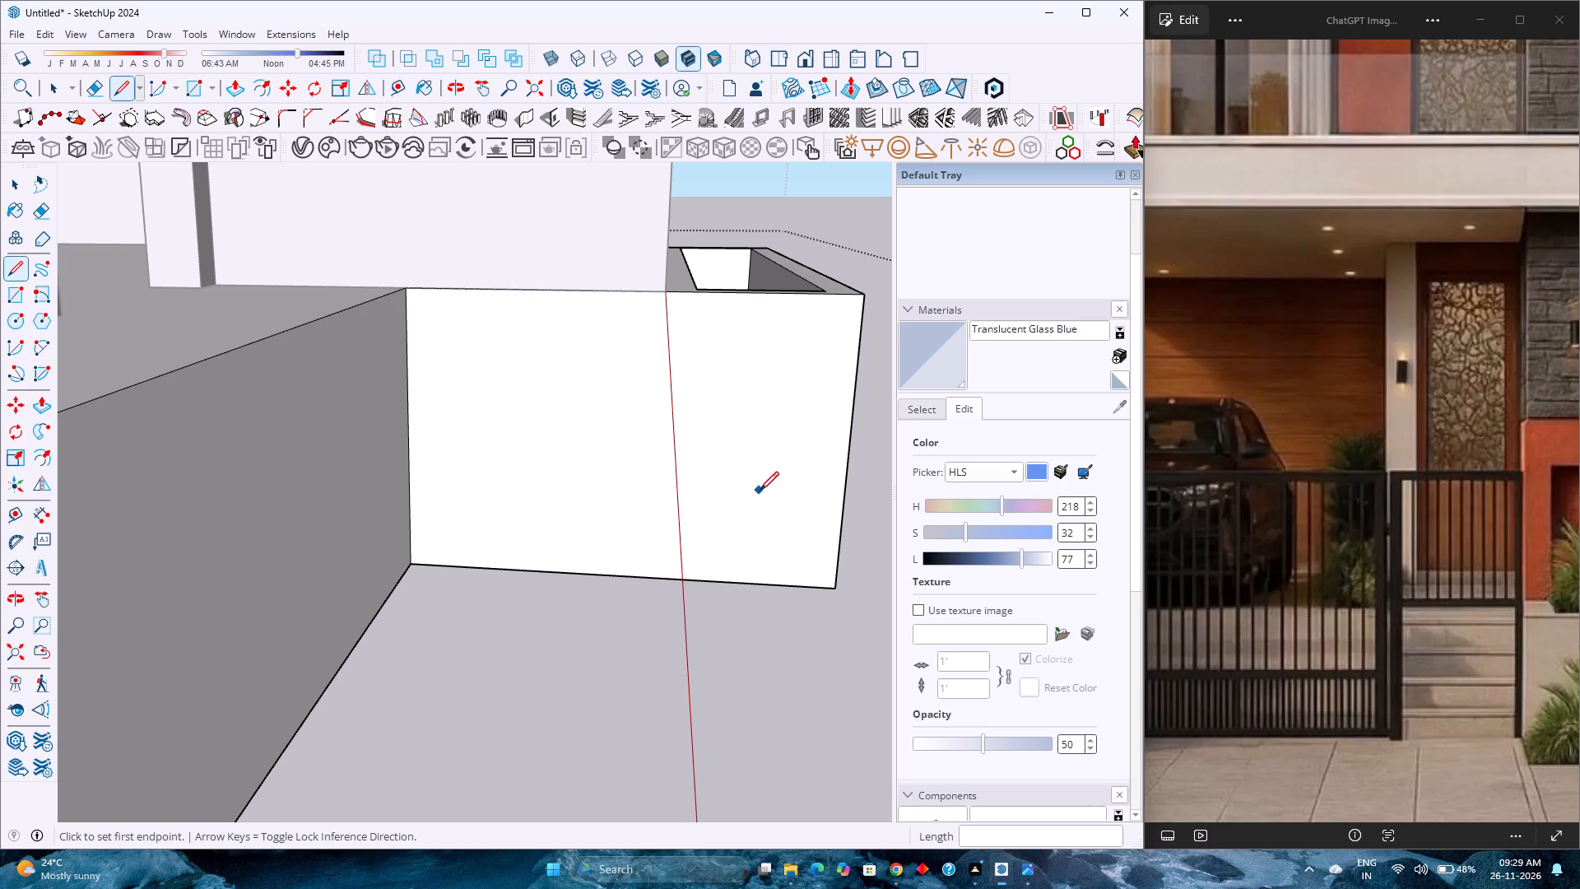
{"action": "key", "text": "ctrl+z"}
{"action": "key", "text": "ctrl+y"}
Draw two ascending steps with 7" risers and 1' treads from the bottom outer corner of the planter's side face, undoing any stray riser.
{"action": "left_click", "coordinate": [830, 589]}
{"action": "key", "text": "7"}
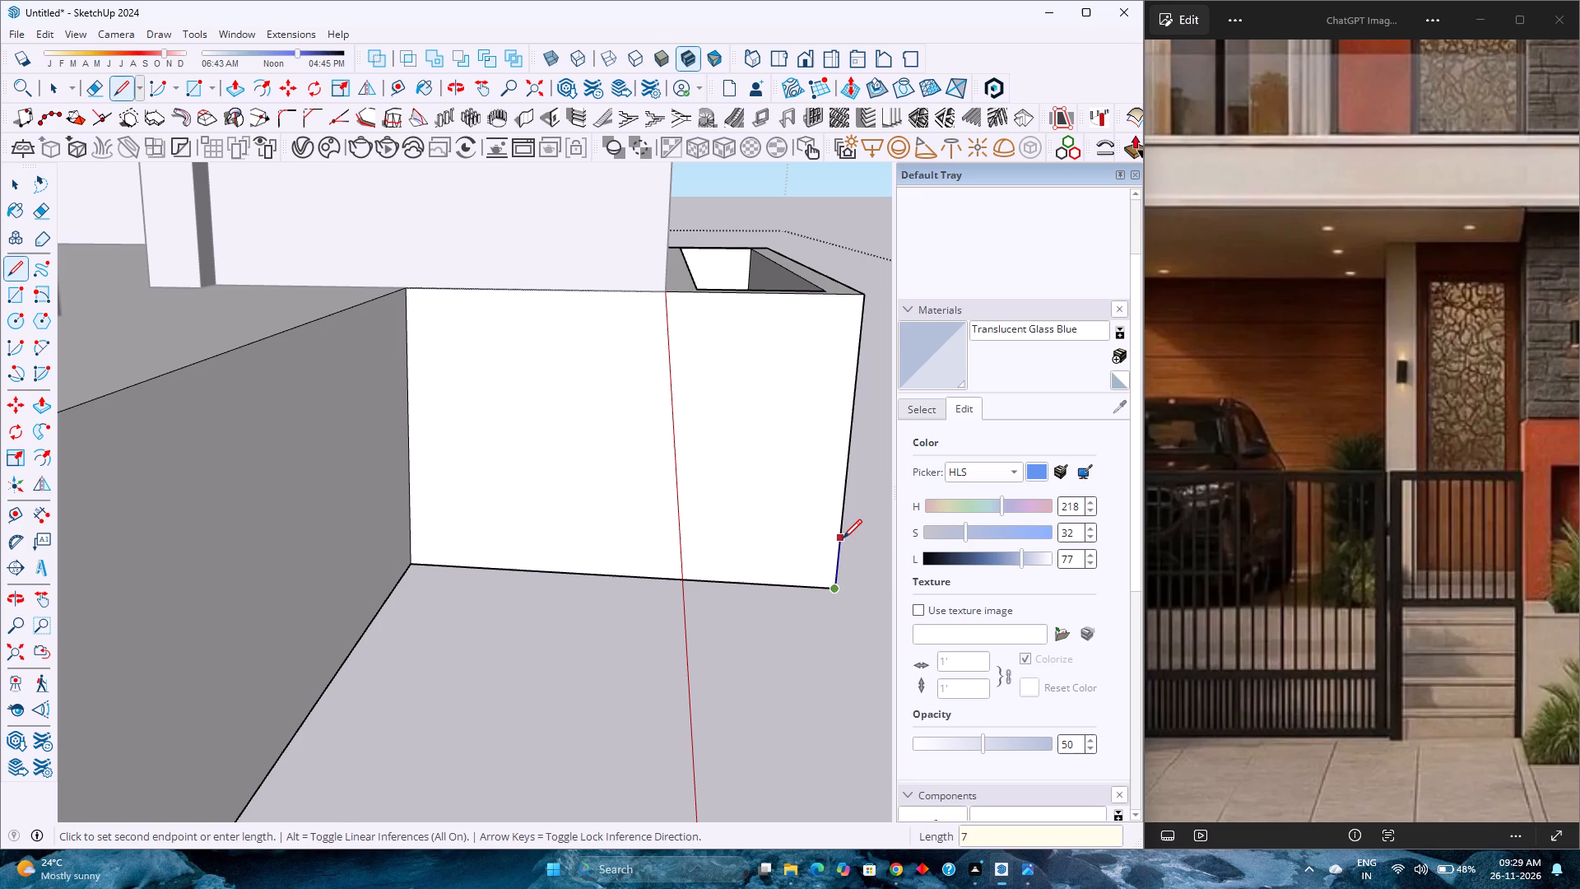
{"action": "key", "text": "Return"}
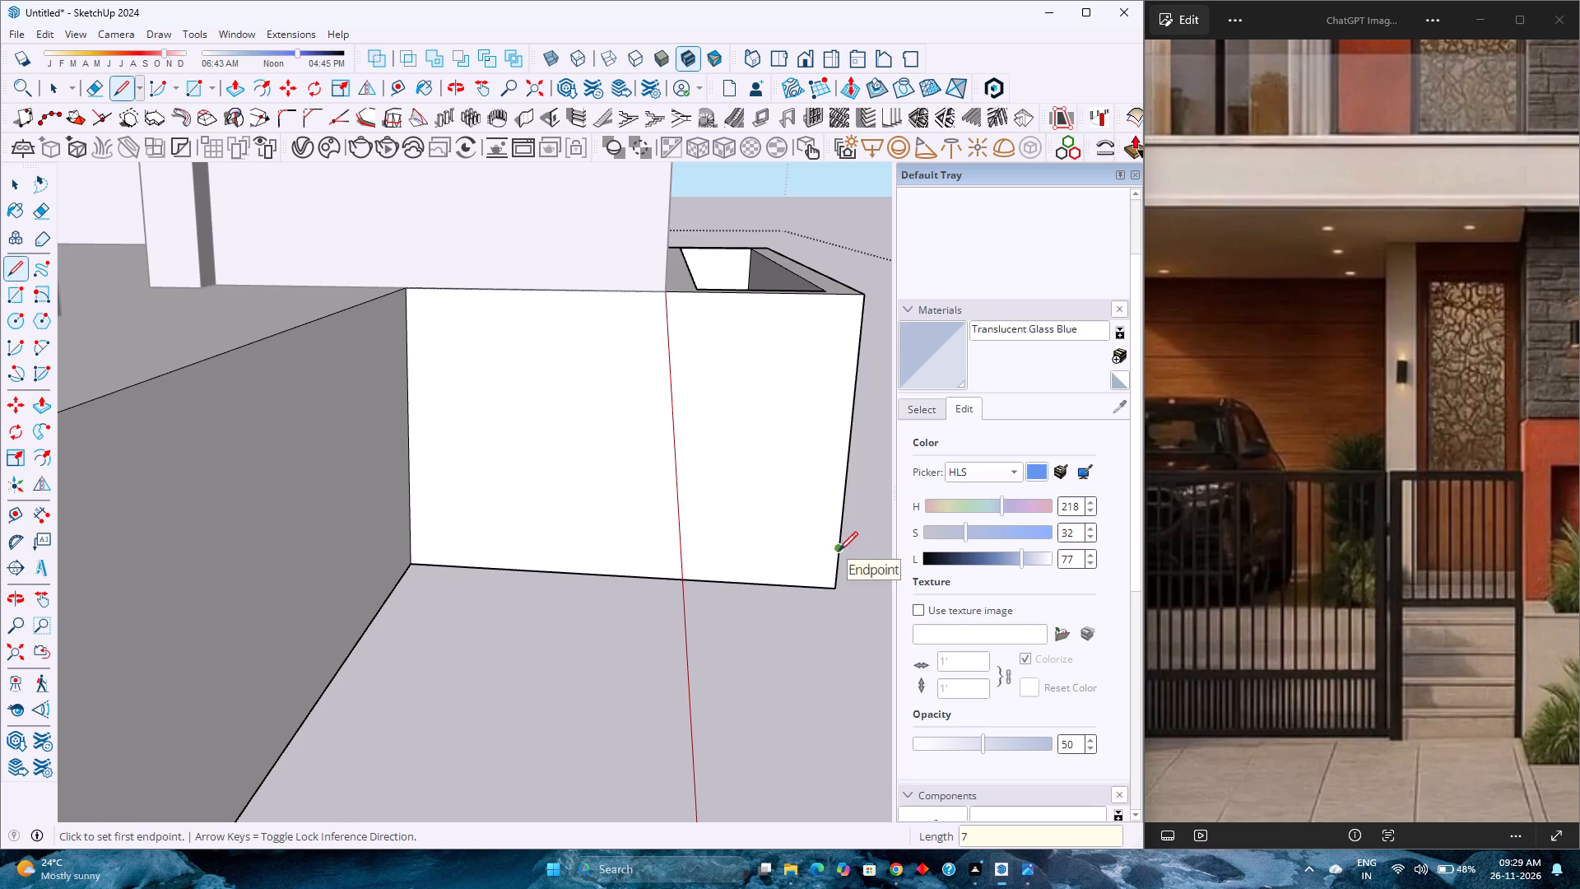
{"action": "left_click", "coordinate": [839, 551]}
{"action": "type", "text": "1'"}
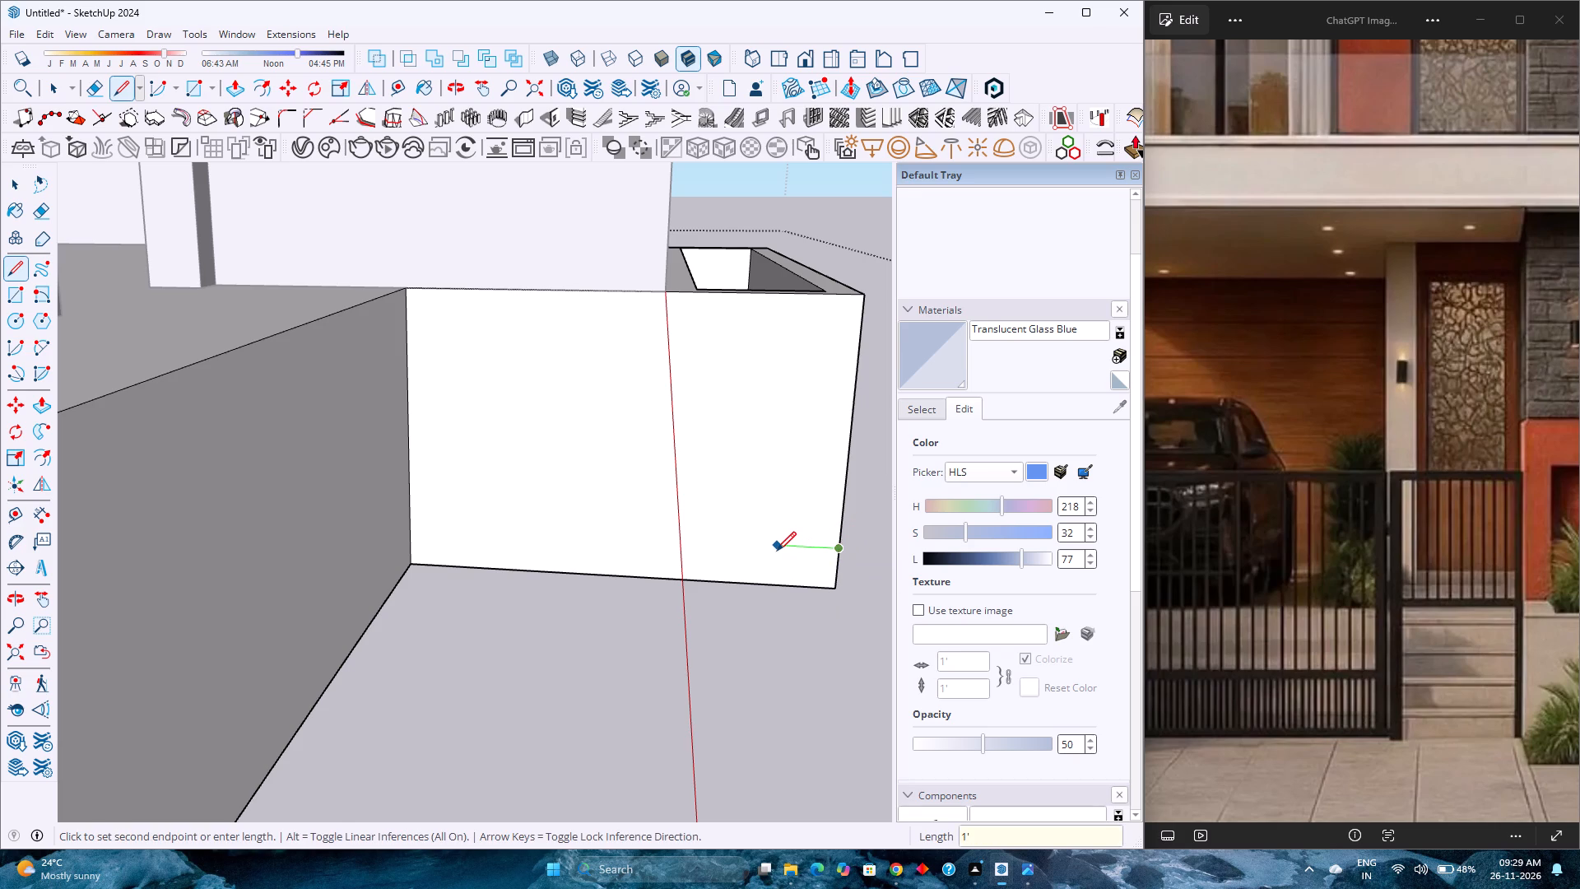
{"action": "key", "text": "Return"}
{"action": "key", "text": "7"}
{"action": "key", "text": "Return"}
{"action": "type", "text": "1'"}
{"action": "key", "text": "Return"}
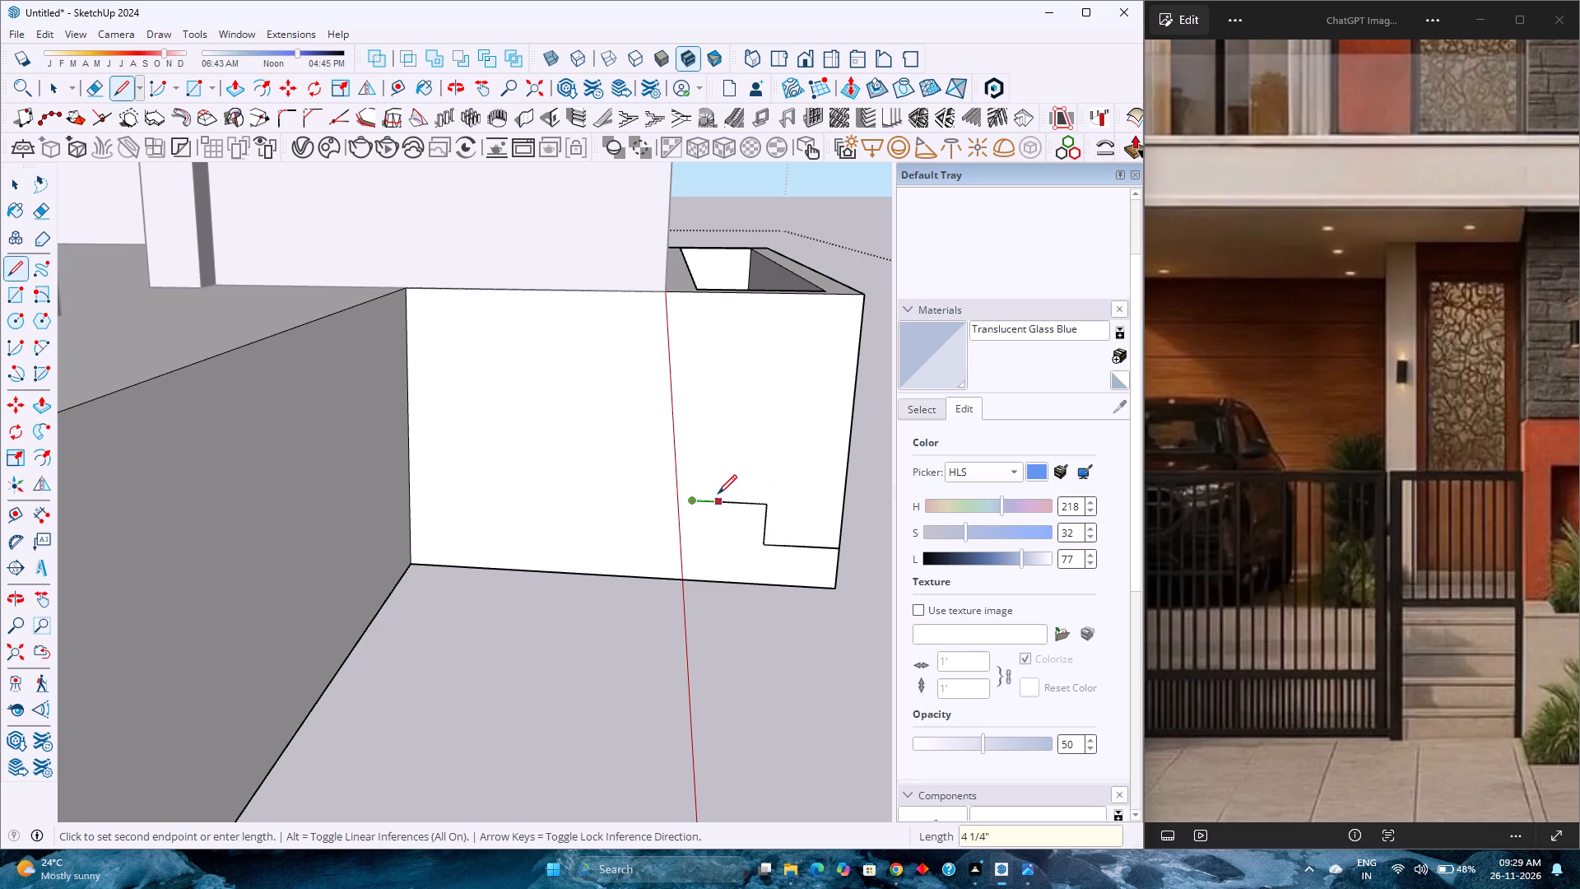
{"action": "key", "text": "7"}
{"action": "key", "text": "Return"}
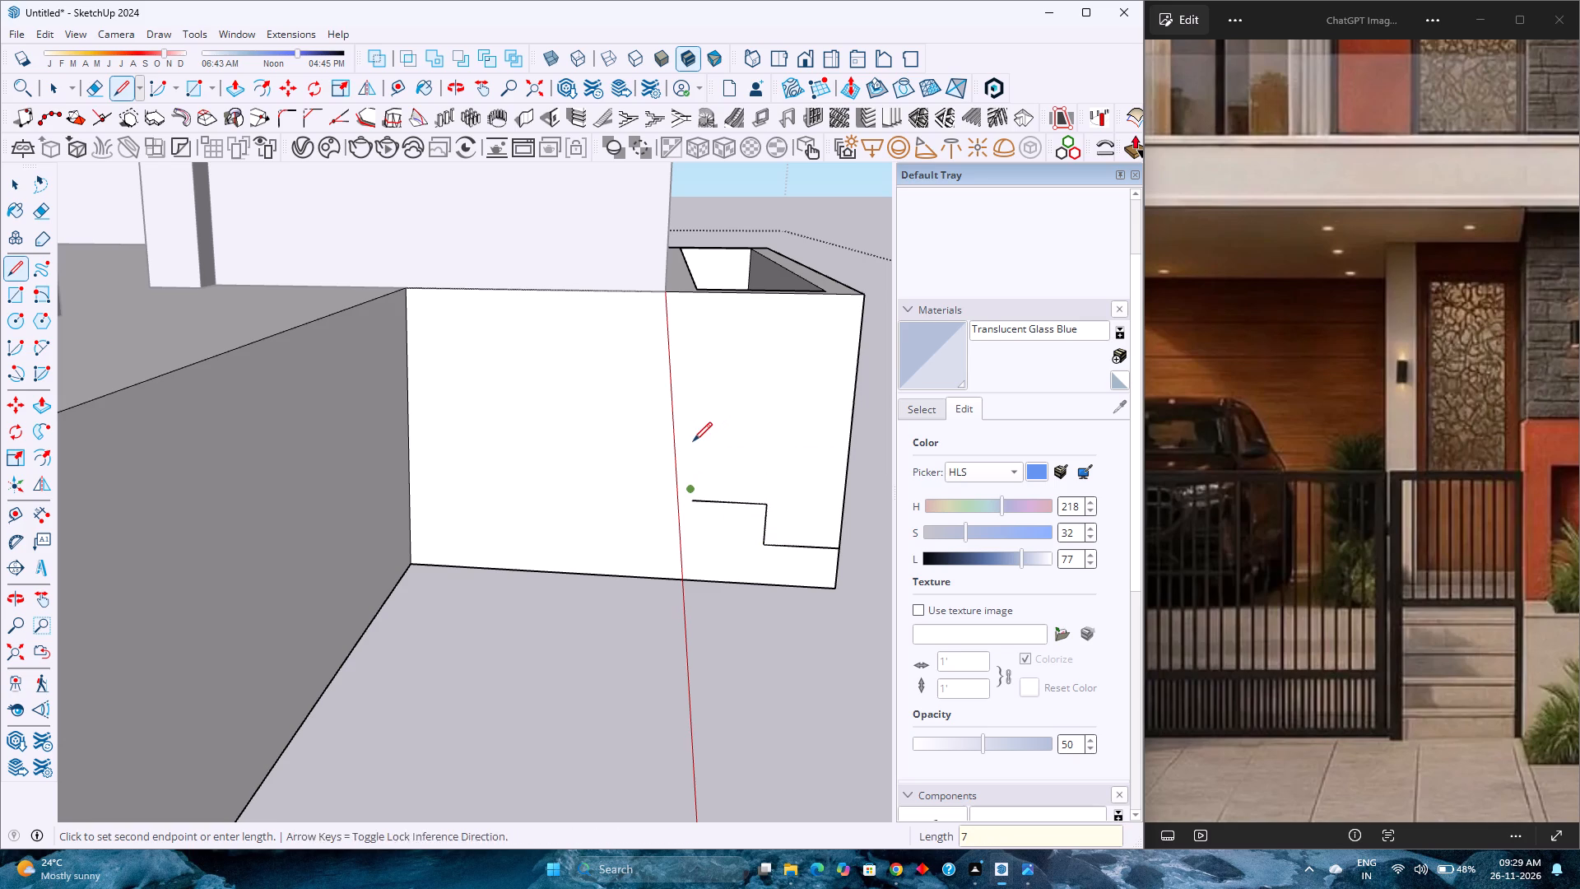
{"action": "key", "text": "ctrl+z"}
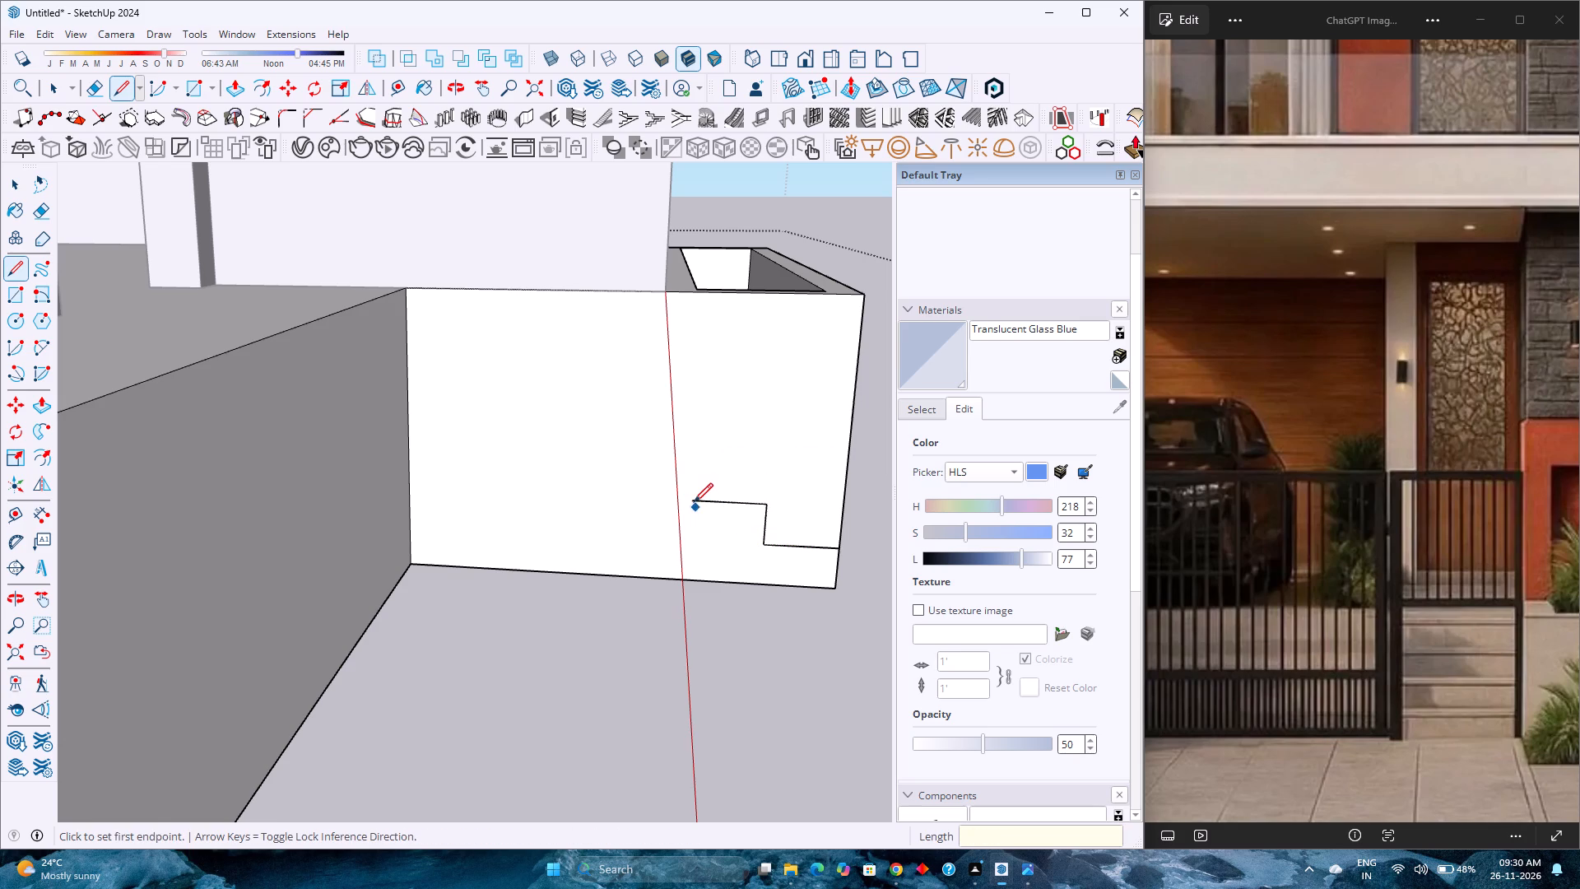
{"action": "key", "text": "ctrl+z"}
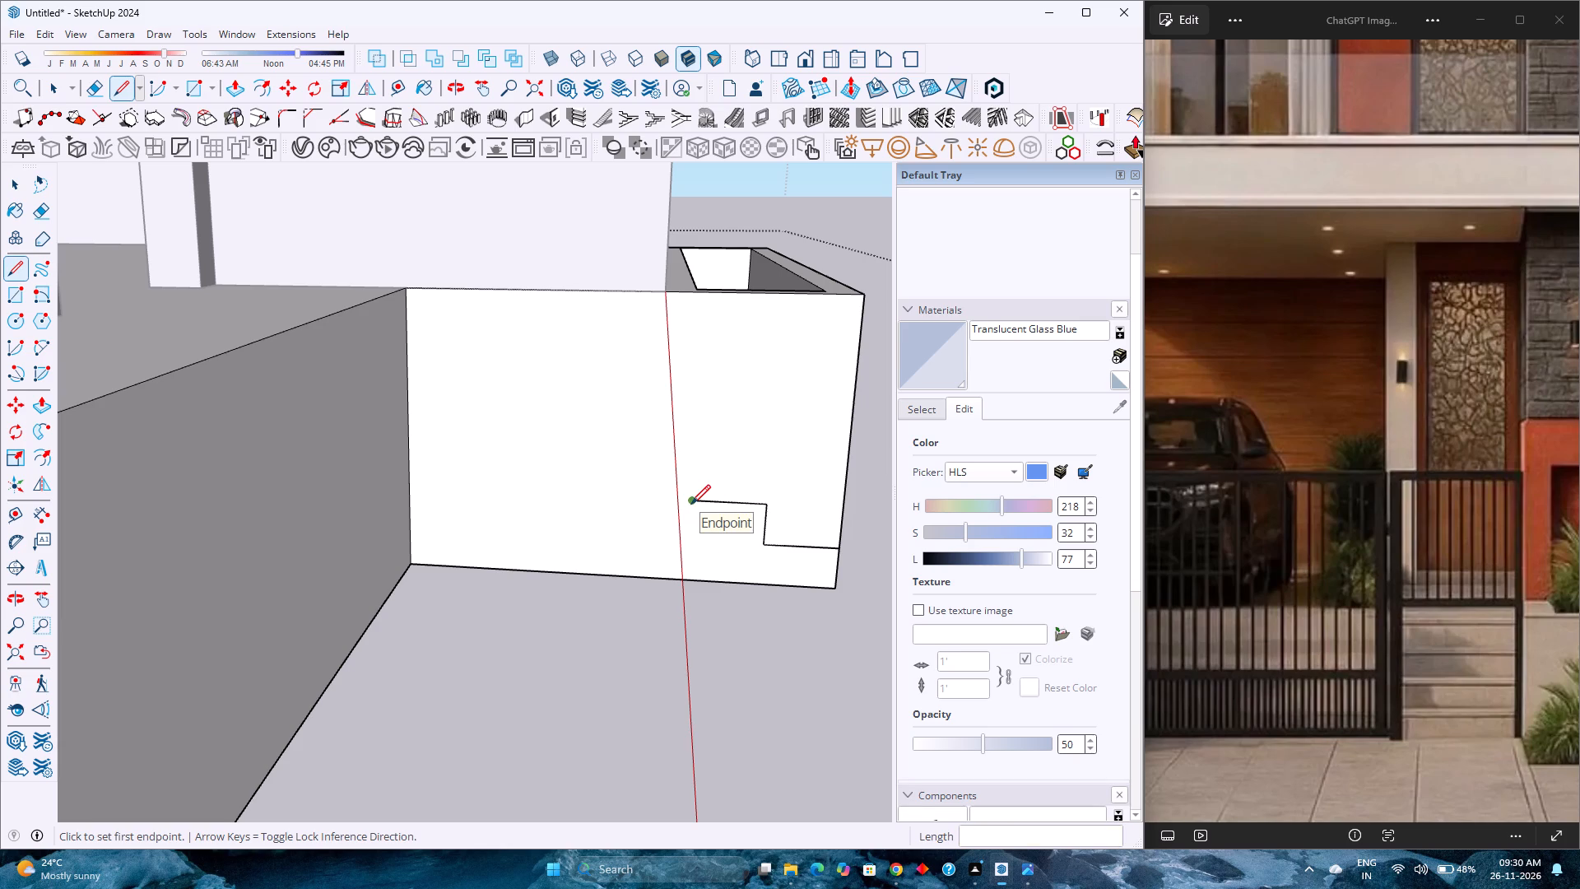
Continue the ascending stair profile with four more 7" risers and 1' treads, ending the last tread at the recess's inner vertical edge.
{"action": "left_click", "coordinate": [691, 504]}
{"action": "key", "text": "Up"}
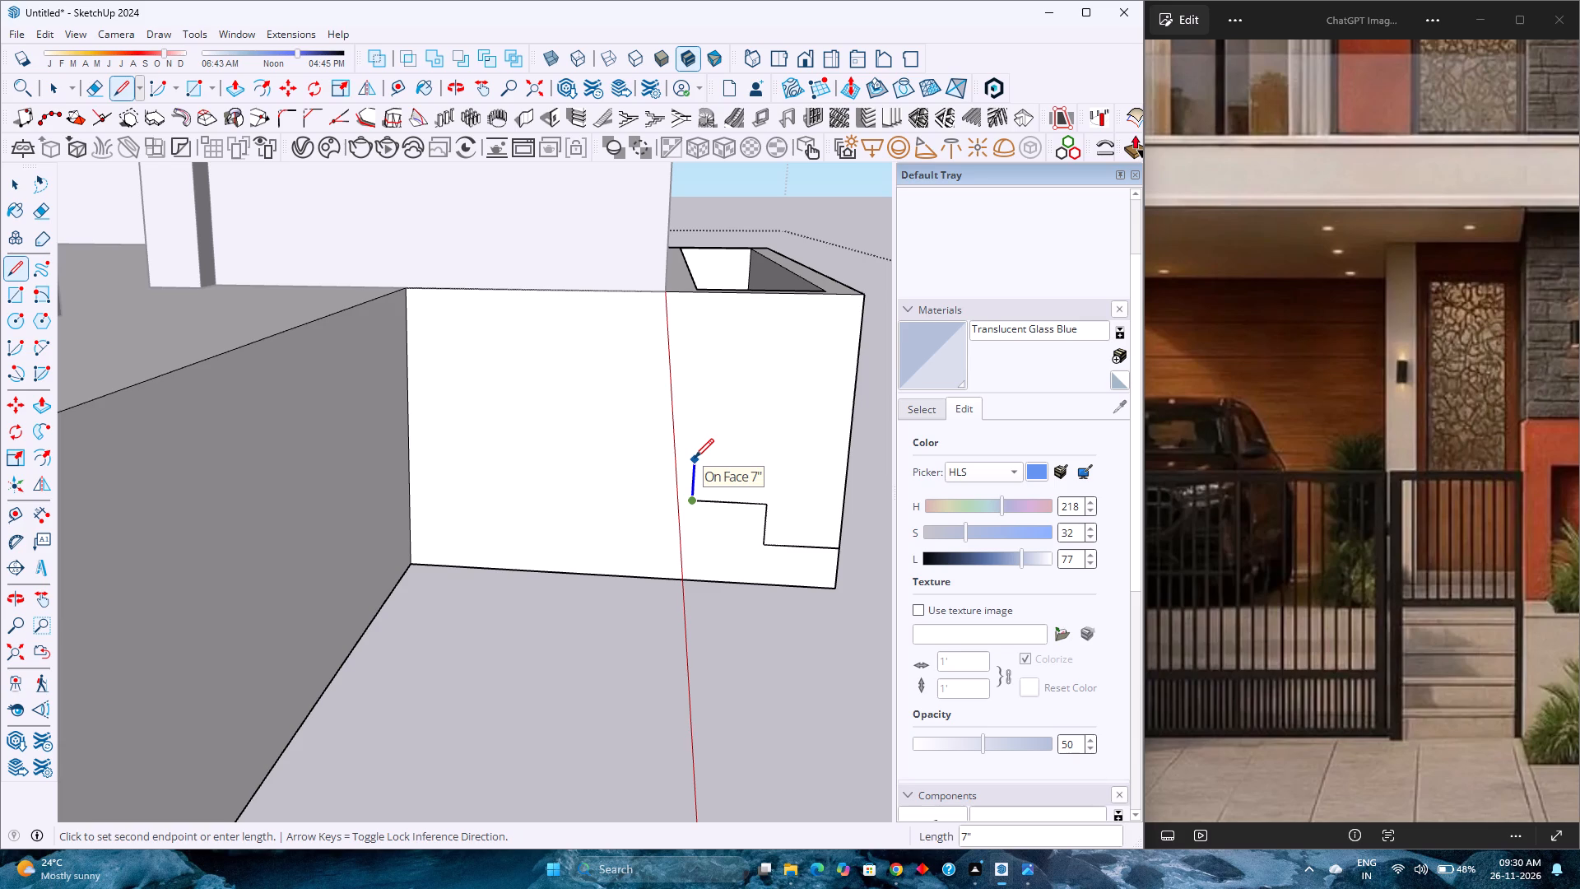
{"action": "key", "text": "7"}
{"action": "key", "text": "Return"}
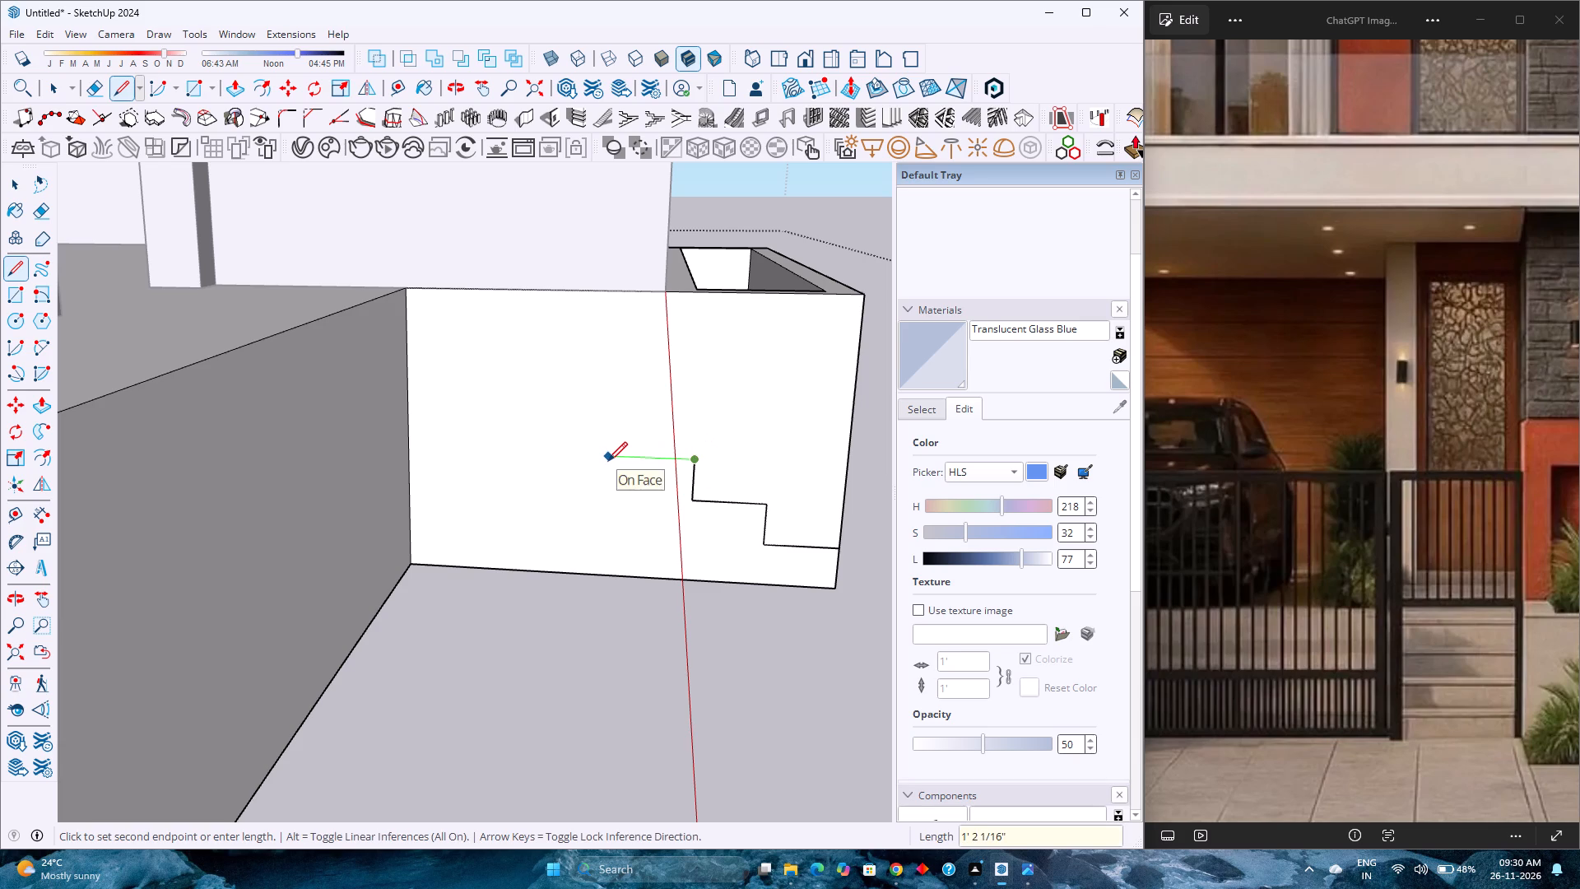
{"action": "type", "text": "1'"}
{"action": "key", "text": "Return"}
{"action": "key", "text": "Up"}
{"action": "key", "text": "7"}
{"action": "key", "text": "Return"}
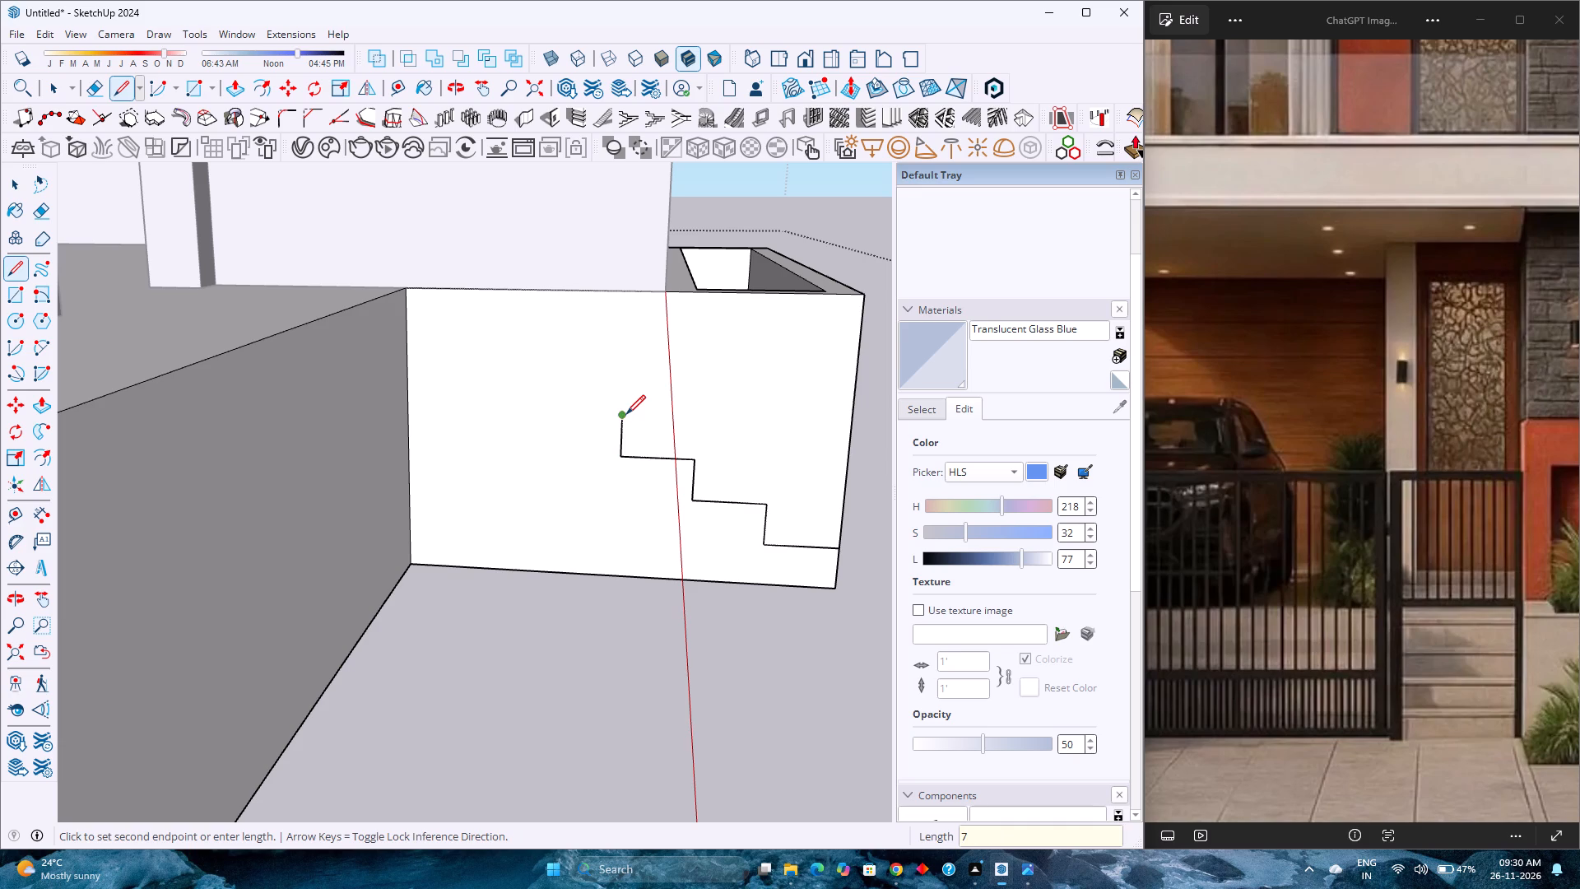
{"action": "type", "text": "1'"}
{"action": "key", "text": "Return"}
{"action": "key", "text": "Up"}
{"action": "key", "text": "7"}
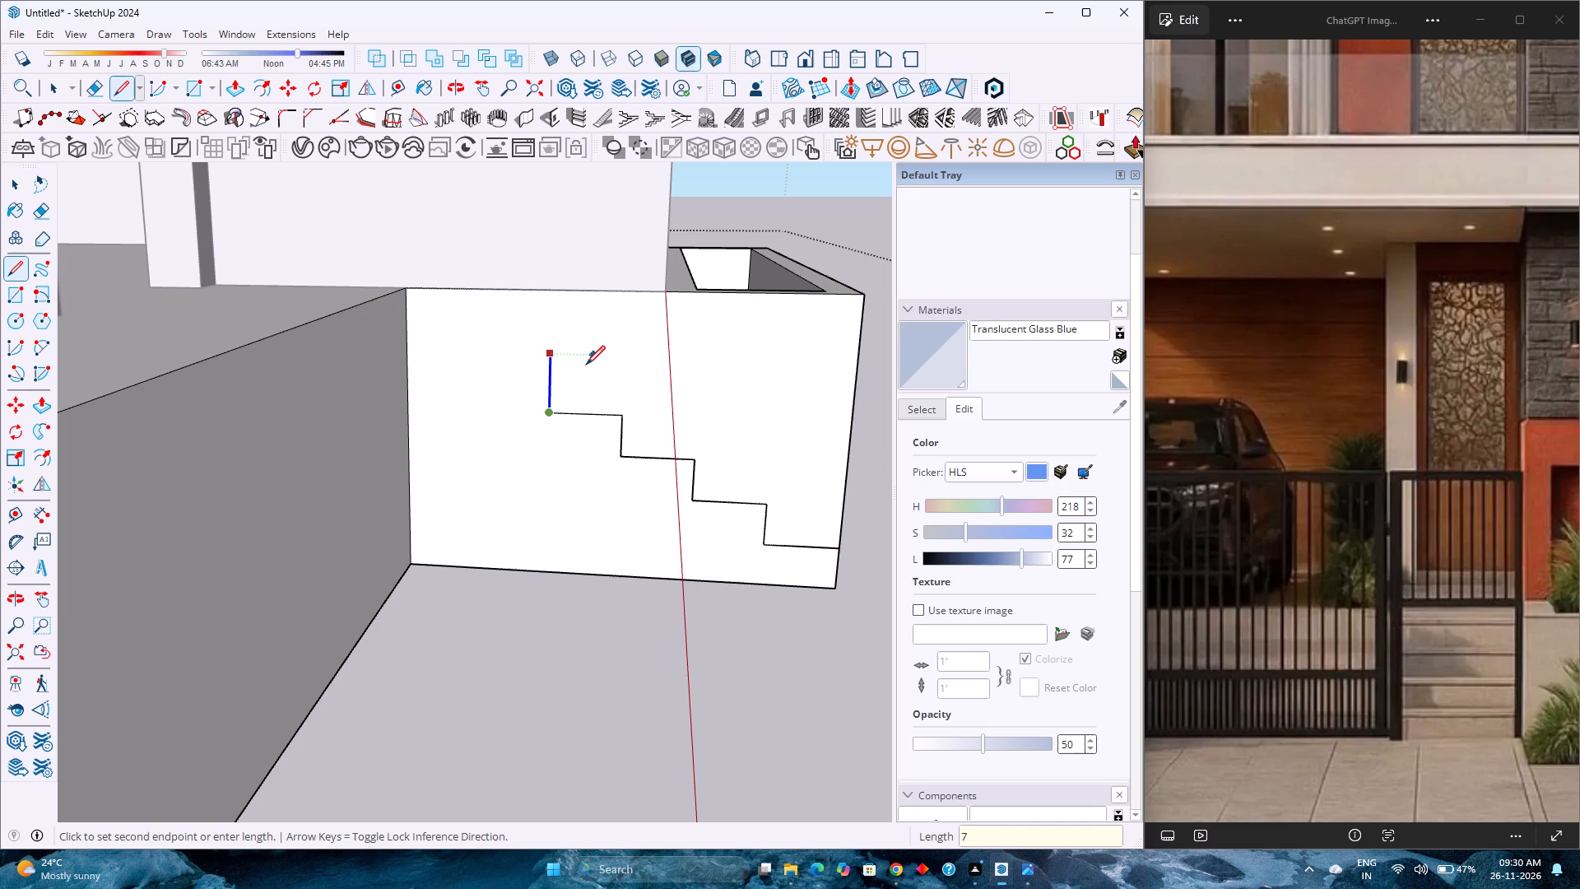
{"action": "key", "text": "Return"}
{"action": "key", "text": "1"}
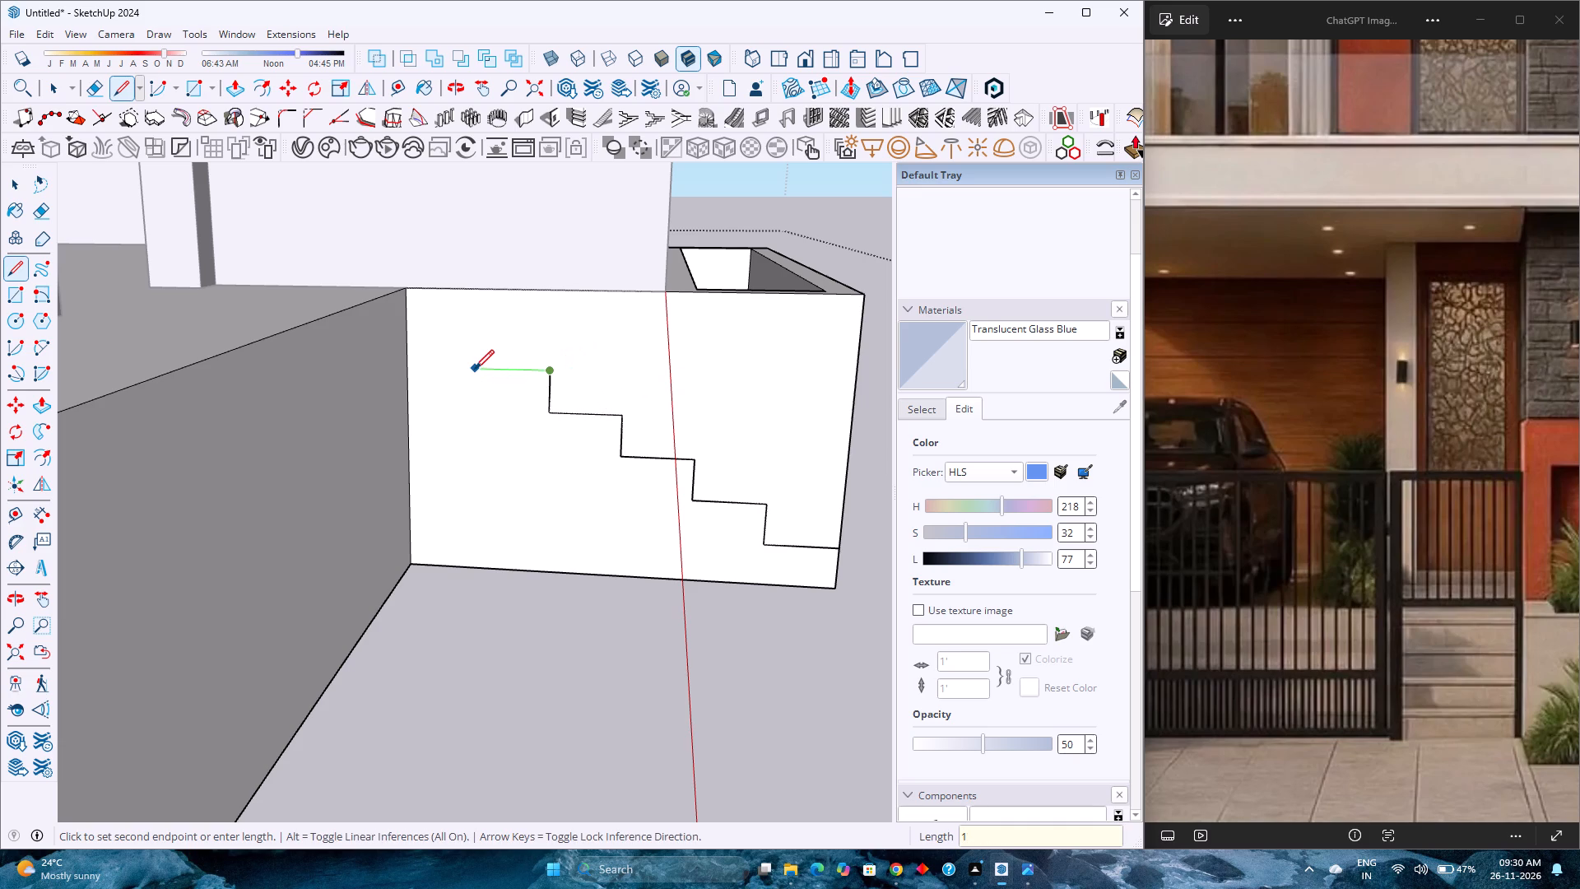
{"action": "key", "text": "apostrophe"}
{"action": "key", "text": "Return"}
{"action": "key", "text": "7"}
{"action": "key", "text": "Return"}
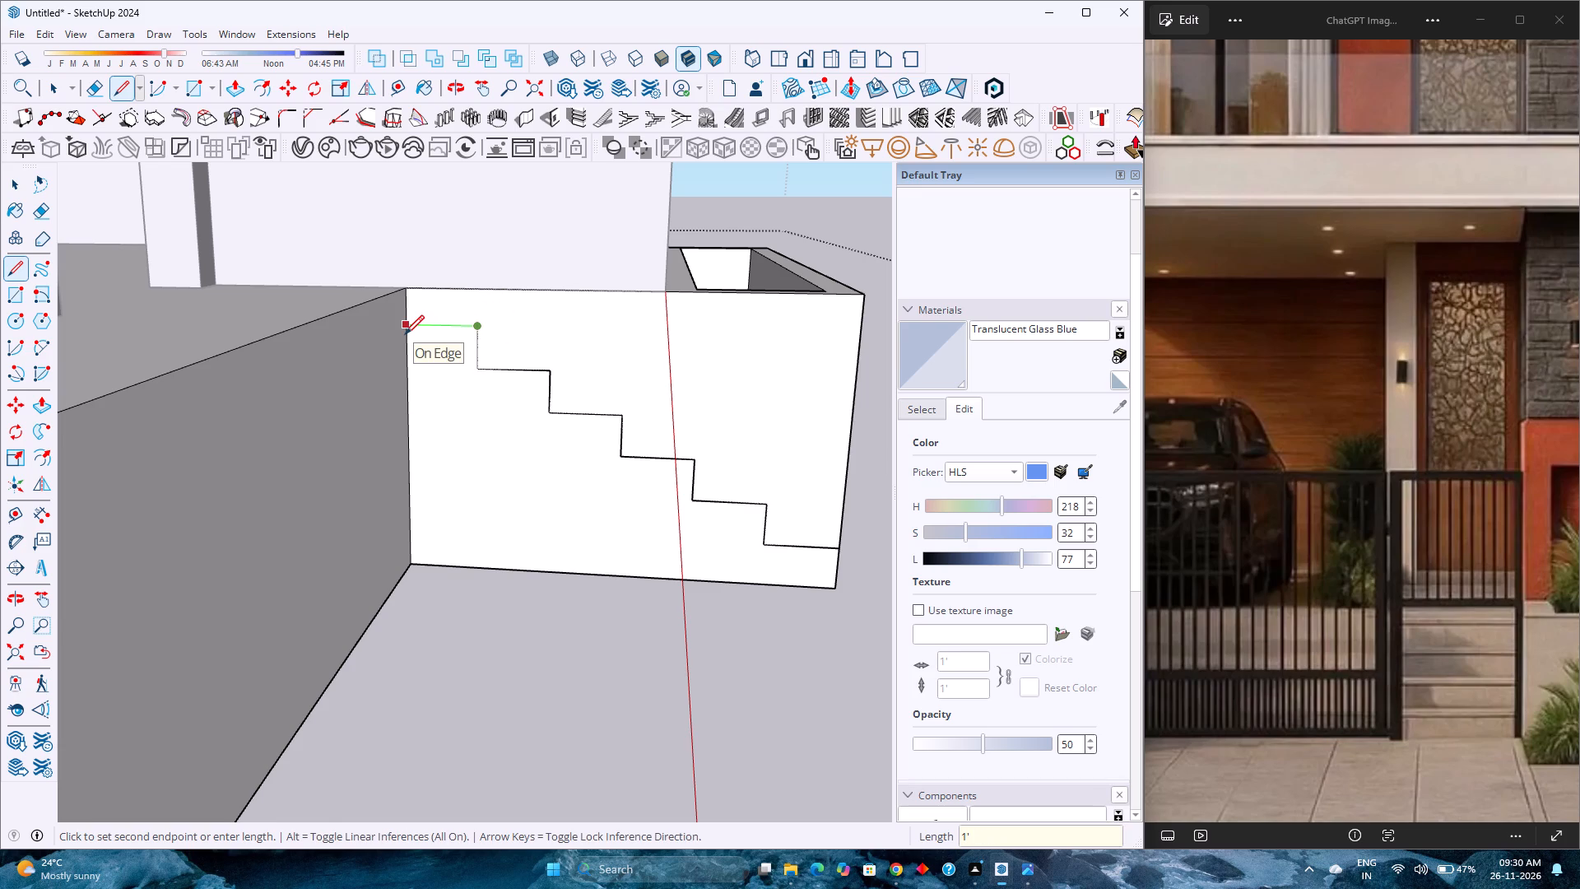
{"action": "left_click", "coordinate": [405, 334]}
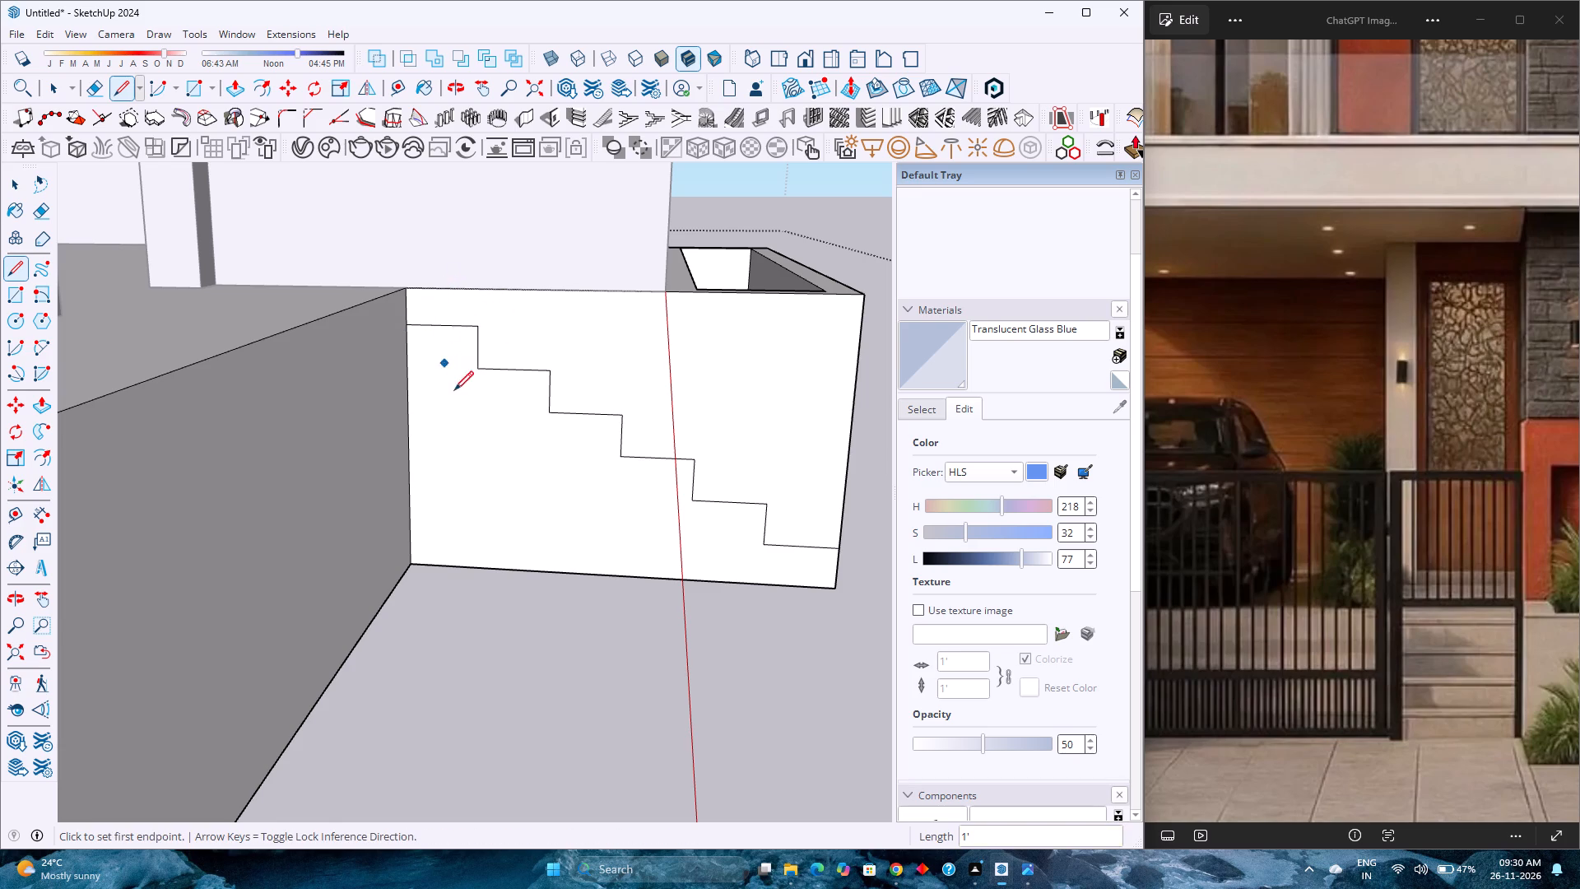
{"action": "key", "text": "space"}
Examine the stair profile and plinth height from several sides and compare them with the entrance steps in the reference image.
{"action": "scroll", "coordinate": [550, 459], "scroll_direction": "down", "scroll_amount": 4}
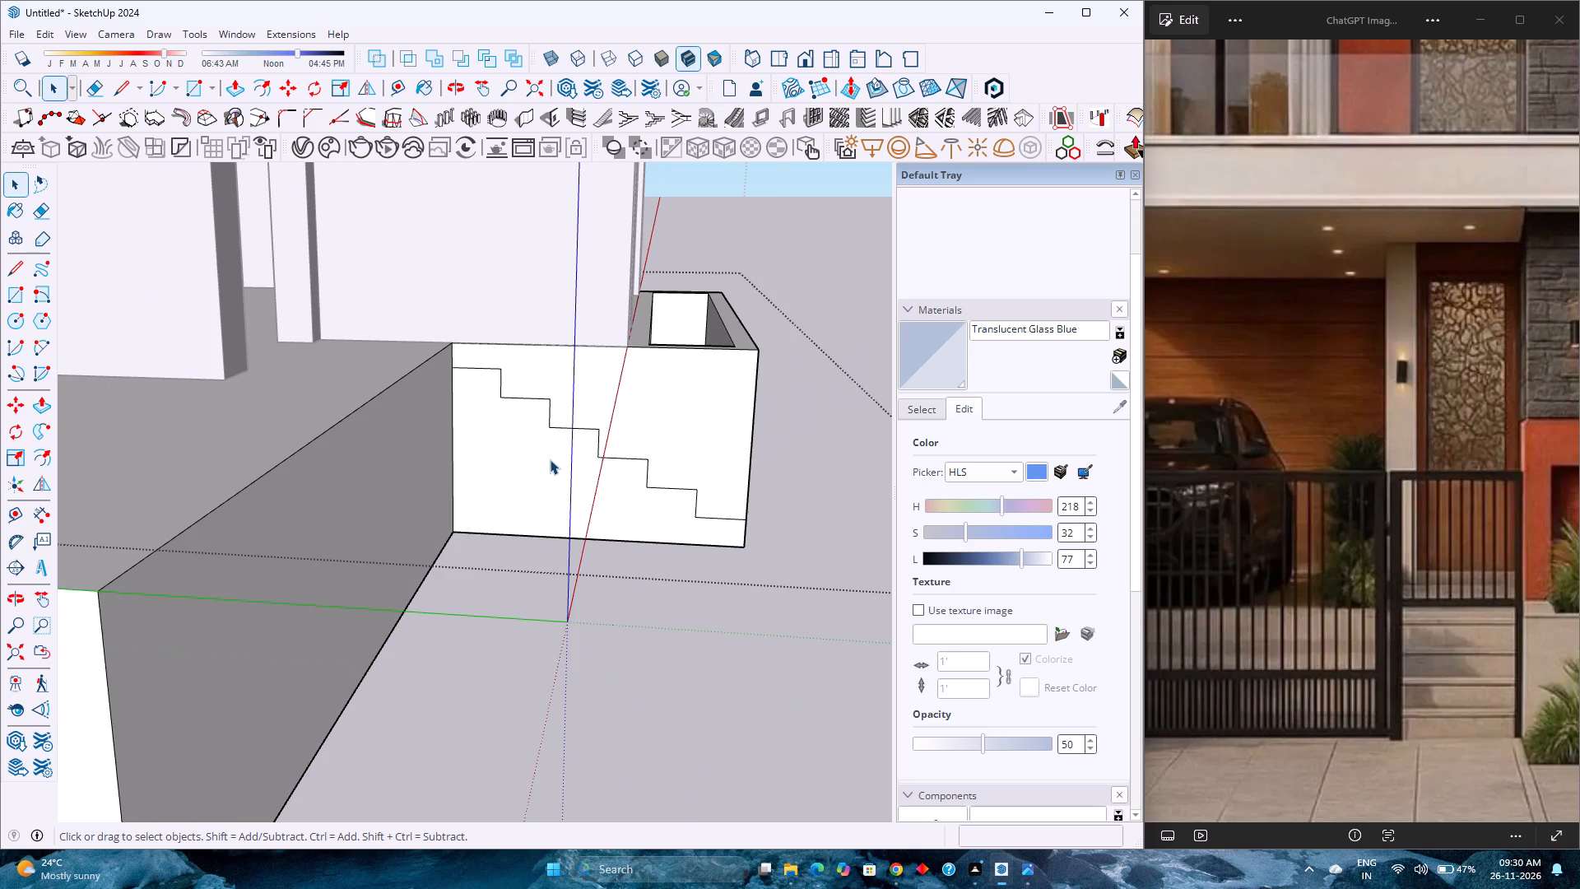
{"action": "scroll", "coordinate": [554, 459], "scroll_direction": "down", "scroll_amount": 3}
{"action": "middle_click_drag", "start_coordinate": [573, 513], "coordinate": [479, 421]}
{"action": "middle_click", "coordinate": [479, 421]}
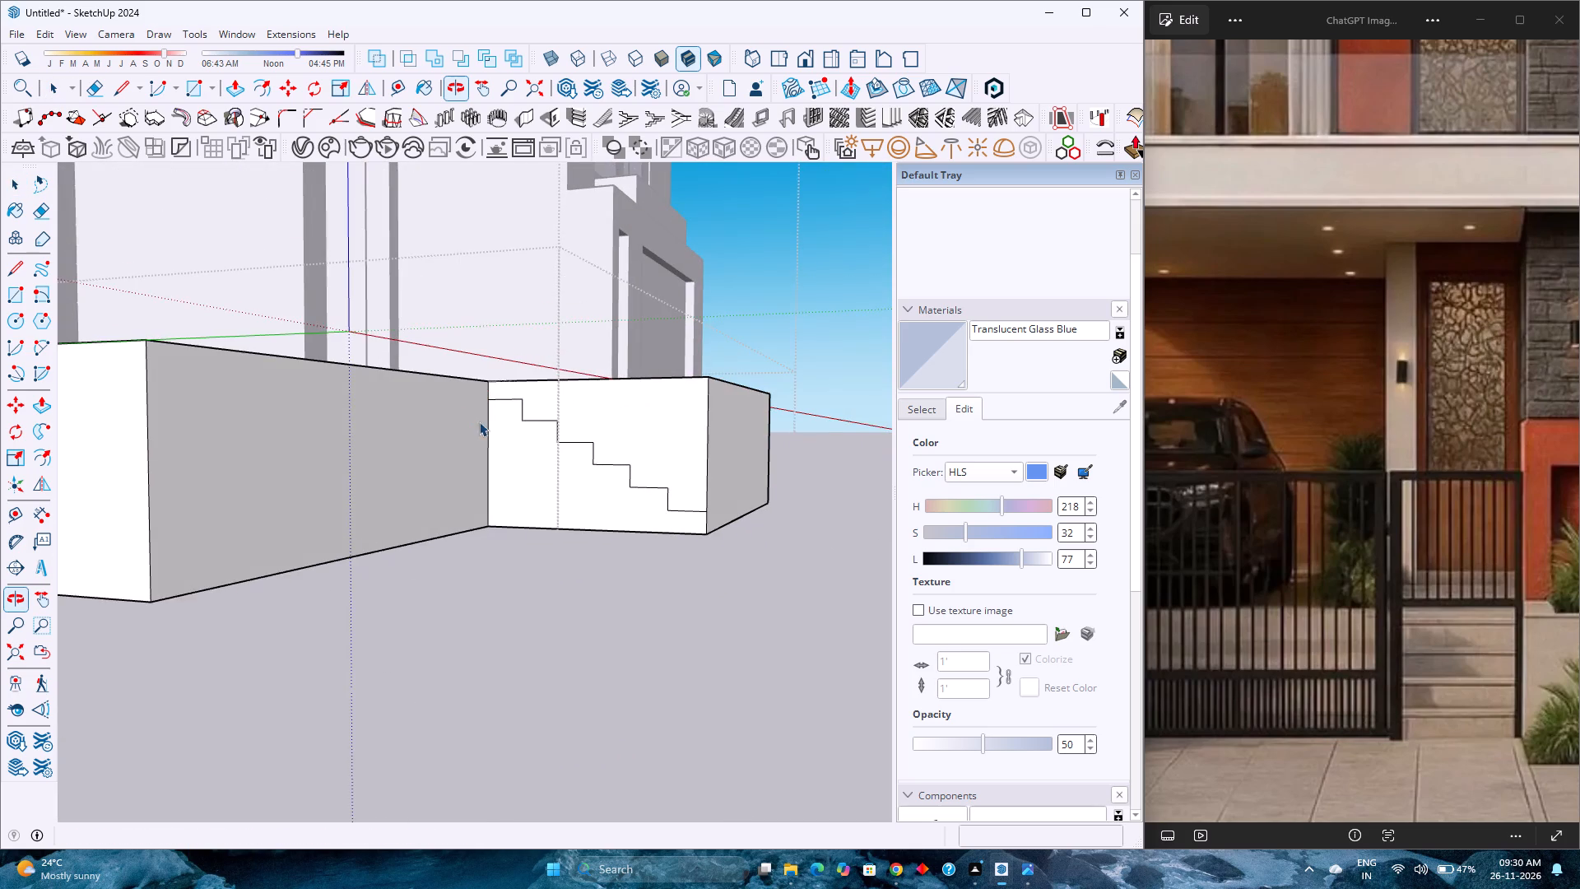
{"action": "scroll", "coordinate": [537, 398], "scroll_direction": "up", "scroll_amount": 3}
{"action": "scroll", "coordinate": [448, 398], "scroll_direction": "up", "scroll_amount": 9}
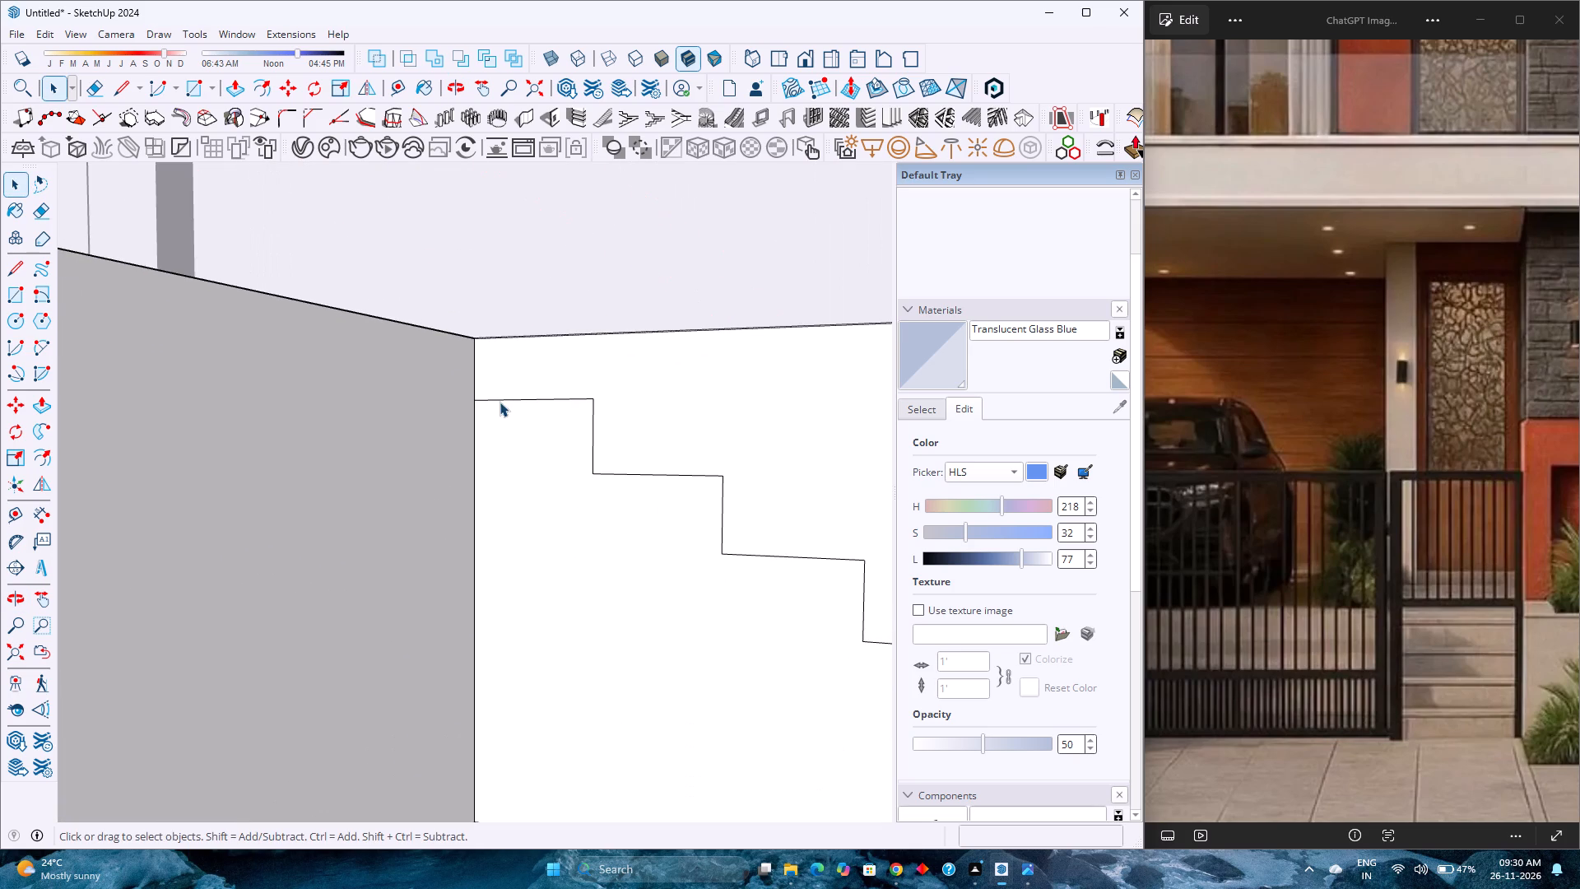
{"action": "scroll", "coordinate": [499, 402], "scroll_direction": "up", "scroll_amount": 4}
{"action": "scroll", "coordinate": [499, 402], "scroll_direction": "down", "scroll_amount": 2}
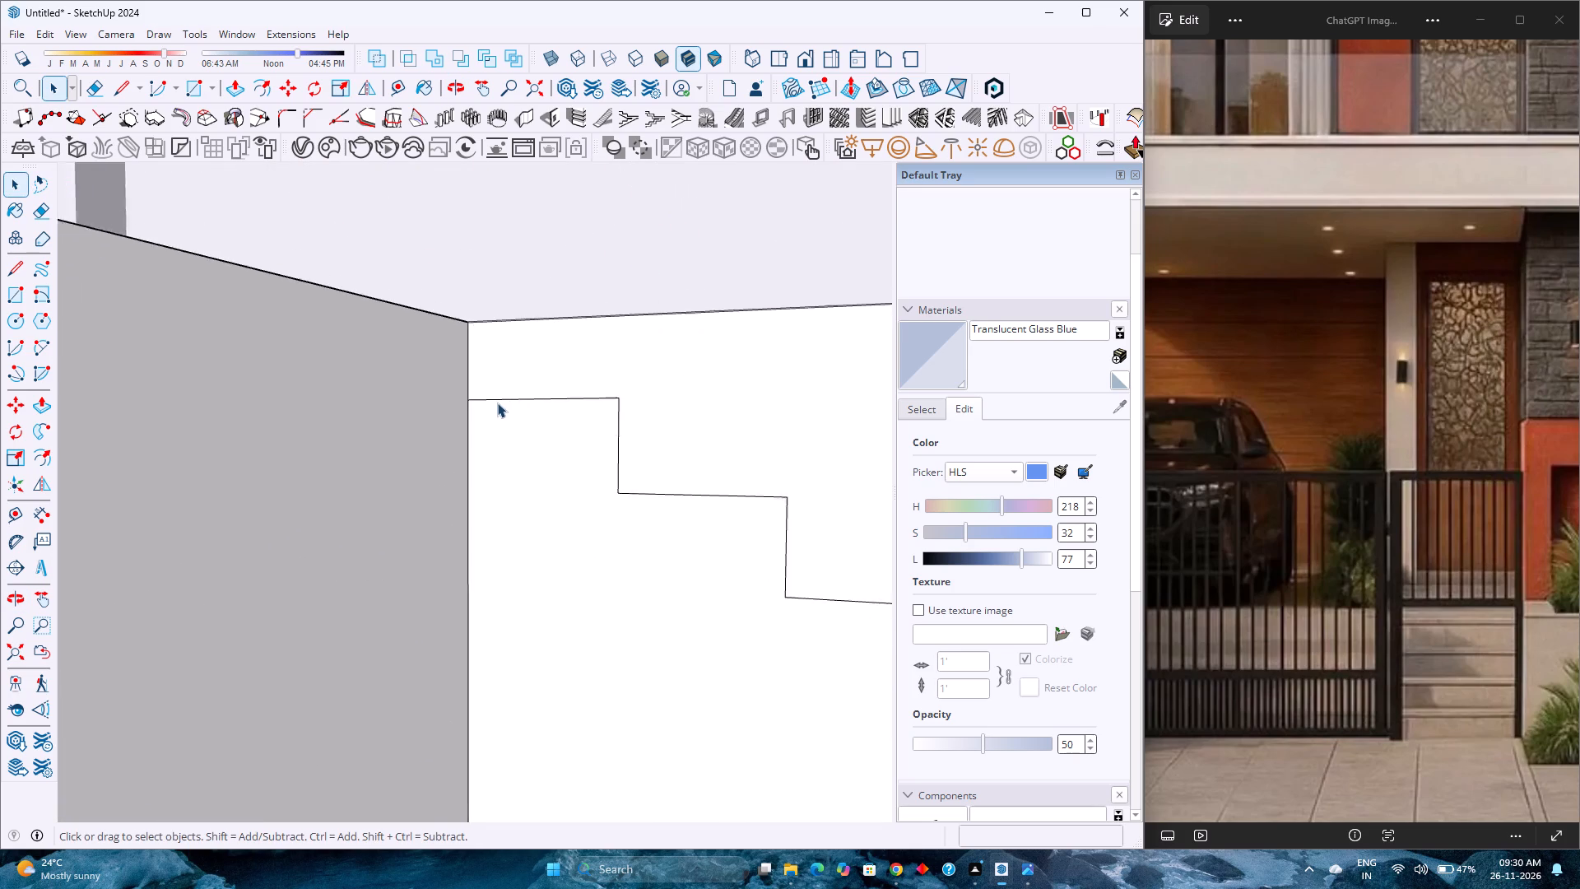
{"action": "scroll", "coordinate": [497, 403], "scroll_direction": "down", "scroll_amount": 12}
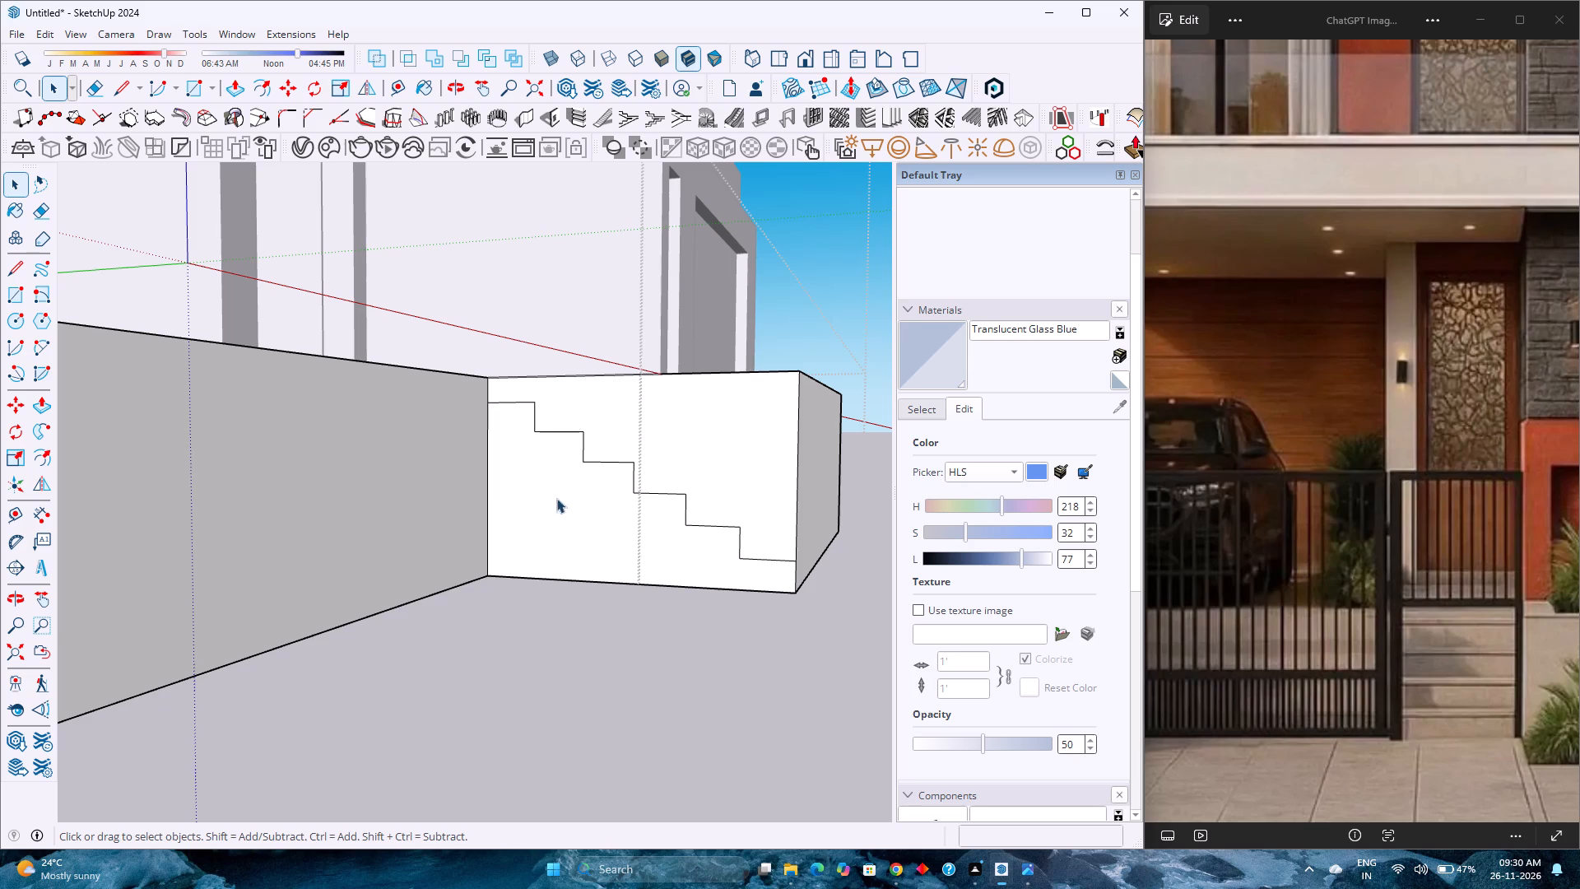
{"action": "scroll", "coordinate": [723, 507], "scroll_direction": "down", "scroll_amount": 4}
{"action": "middle_click_drag", "start_coordinate": [723, 509], "coordinate": [438, 601]}
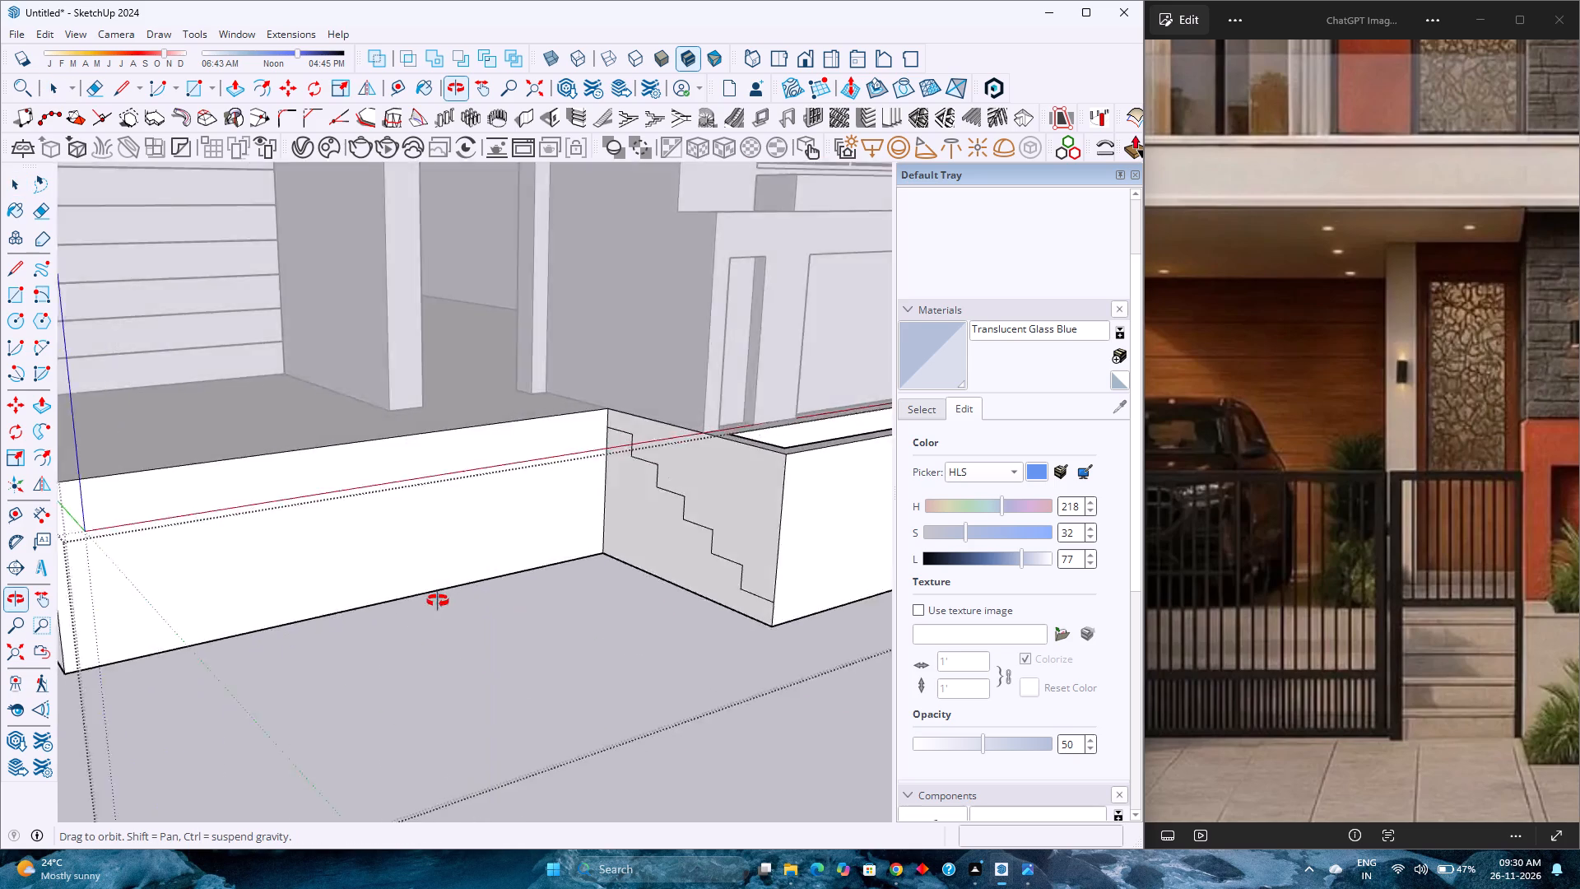
{"action": "middle_click_drag", "start_coordinate": [438, 601], "coordinate": [634, 533]}
{"action": "middle_click", "coordinate": [634, 533]}
{"action": "scroll", "coordinate": [629, 532], "scroll_direction": "down", "scroll_amount": 5}
{"action": "middle_click_drag", "start_coordinate": [656, 531], "coordinate": [372, 509]}
{"action": "middle_click", "coordinate": [372, 509]}
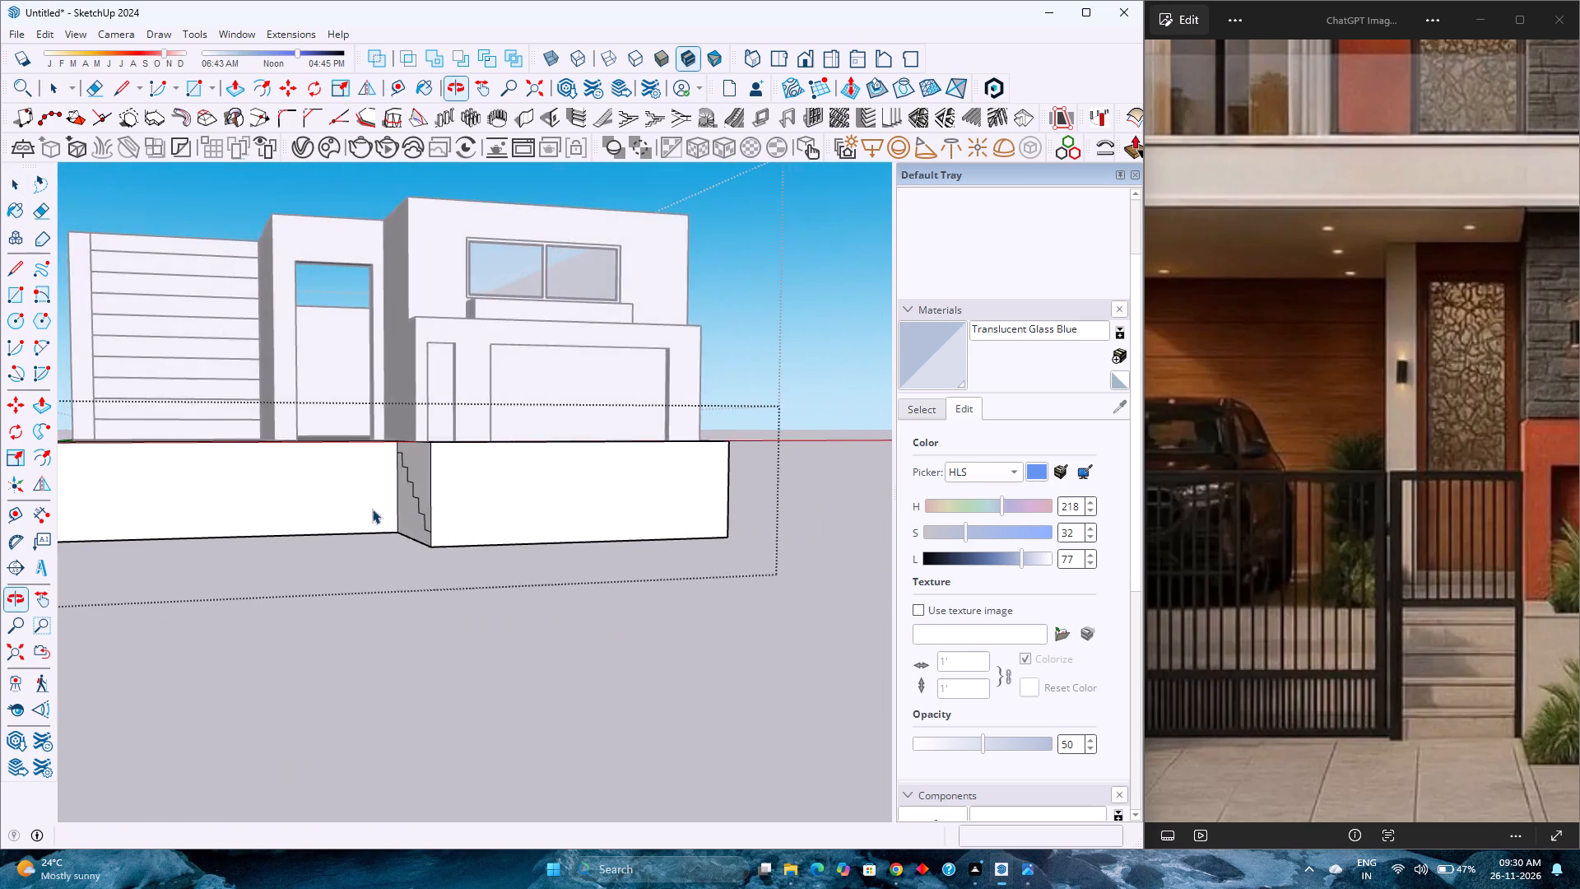
{"action": "scroll", "coordinate": [574, 528], "scroll_direction": "down", "scroll_amount": 4}
{"action": "middle_click_drag", "start_coordinate": [619, 538], "coordinate": [478, 539]}
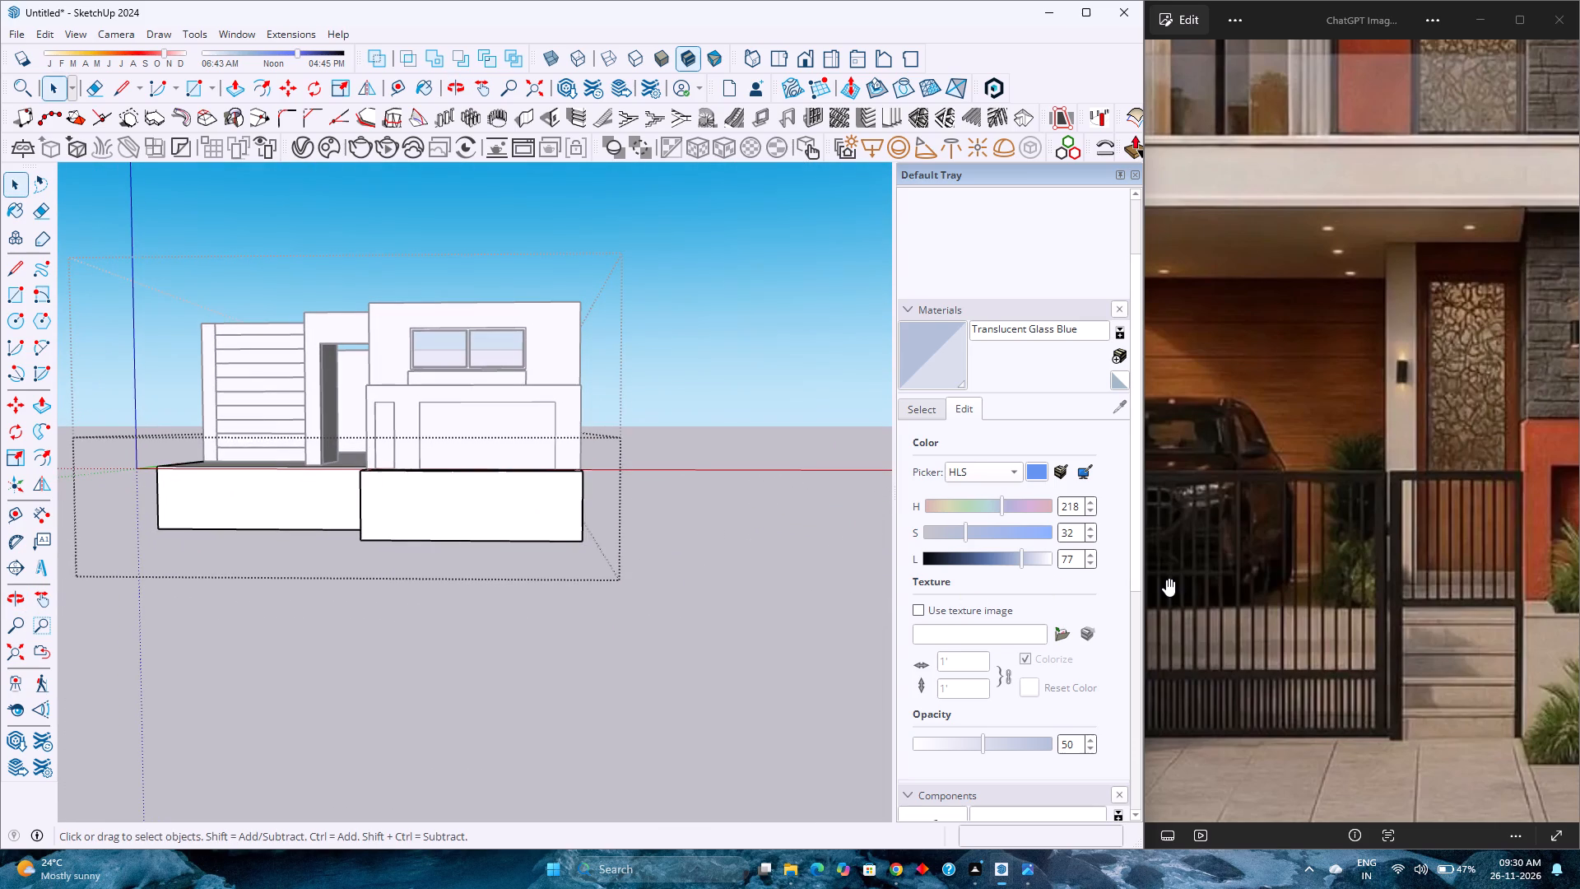
{"action": "scroll", "coordinate": [1166, 579], "scroll_direction": "down", "scroll_amount": 7}
{"action": "scroll", "coordinate": [1285, 610], "scroll_direction": "down", "scroll_amount": 5}
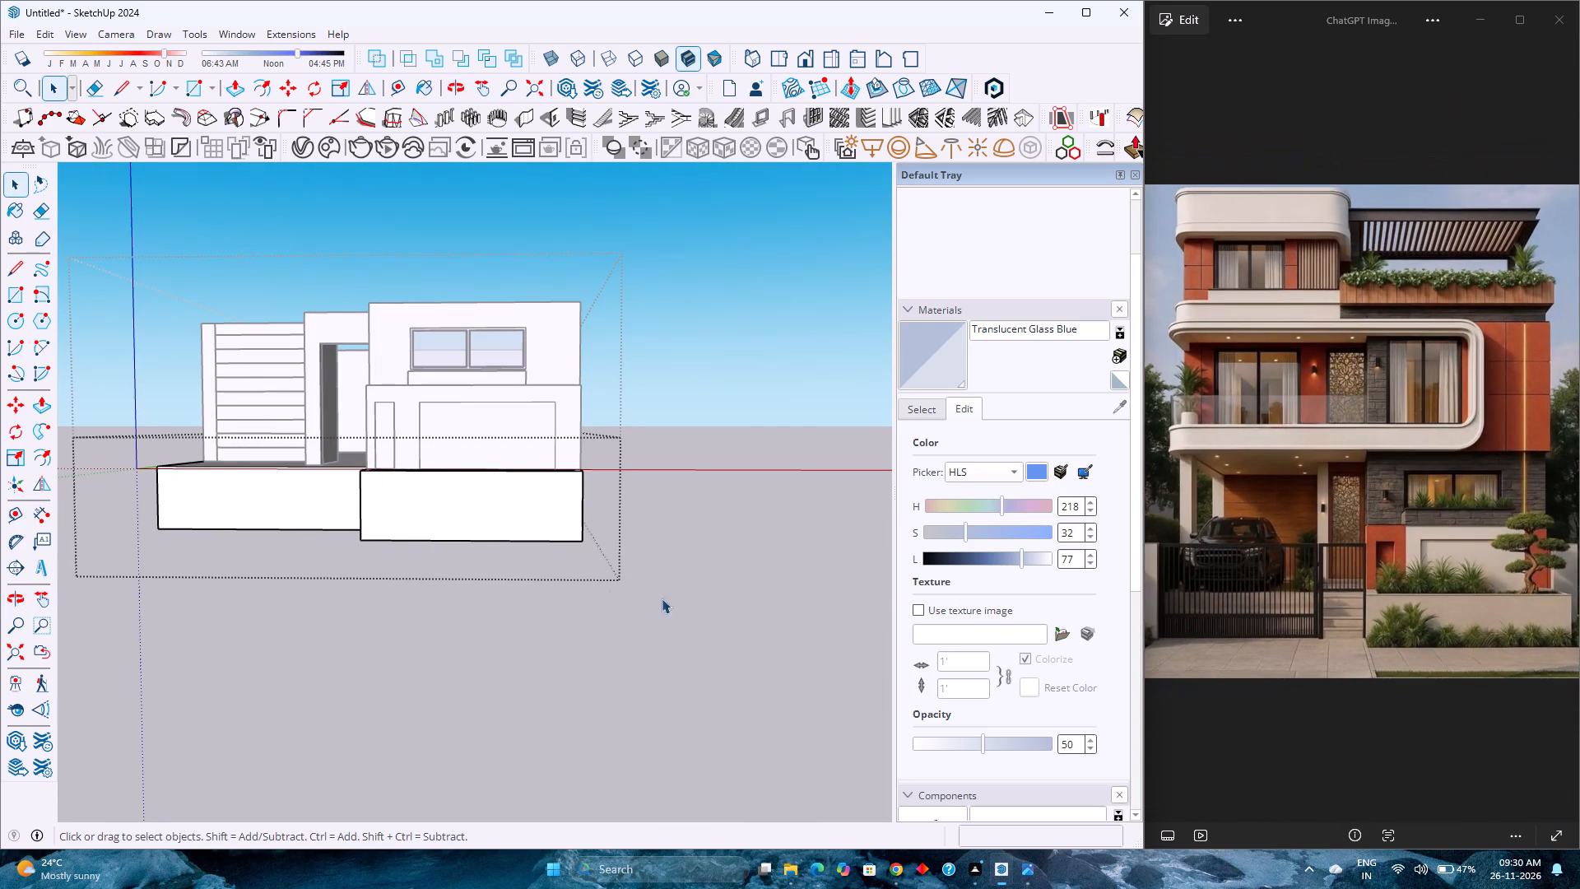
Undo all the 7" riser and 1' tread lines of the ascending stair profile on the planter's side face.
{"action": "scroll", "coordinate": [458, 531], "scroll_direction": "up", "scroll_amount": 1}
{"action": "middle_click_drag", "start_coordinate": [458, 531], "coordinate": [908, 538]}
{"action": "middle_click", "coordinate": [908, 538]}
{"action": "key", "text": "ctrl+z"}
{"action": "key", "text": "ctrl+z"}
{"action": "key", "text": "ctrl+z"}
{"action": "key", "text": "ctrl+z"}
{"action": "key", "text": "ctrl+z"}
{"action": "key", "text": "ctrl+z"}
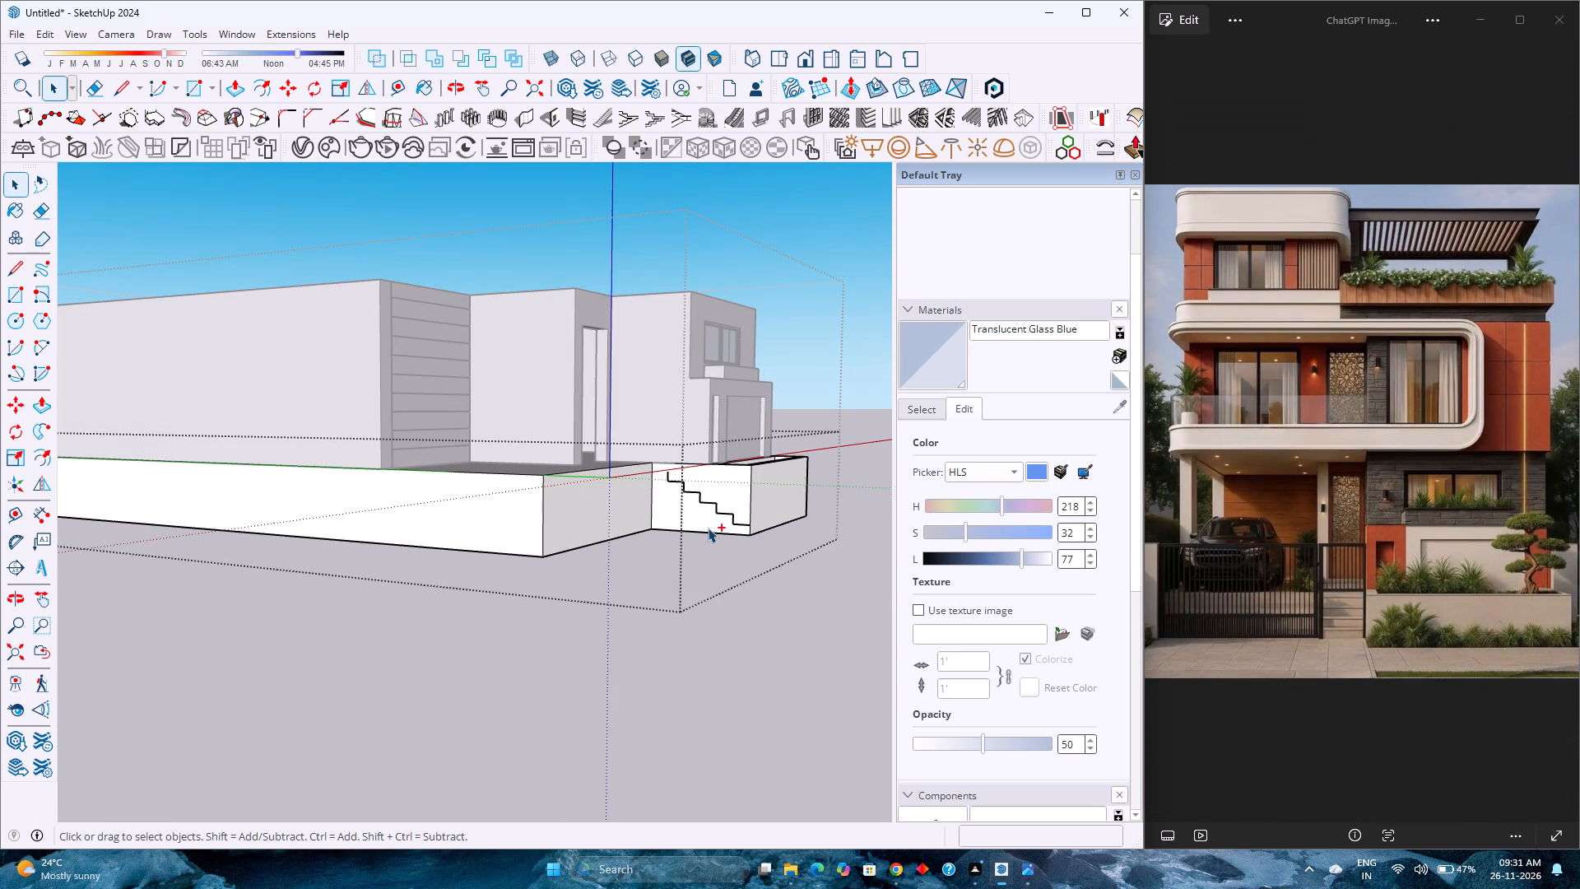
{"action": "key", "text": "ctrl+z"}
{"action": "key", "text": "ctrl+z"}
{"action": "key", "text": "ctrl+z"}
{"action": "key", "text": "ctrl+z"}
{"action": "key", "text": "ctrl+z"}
Push the underside of the plinth and planter base upward by 1' to reduce its height.
{"action": "scroll", "coordinate": [708, 528], "scroll_direction": "up", "scroll_amount": 3}
{"action": "middle_click_drag", "start_coordinate": [708, 528], "coordinate": [683, 393]}
{"action": "middle_click", "coordinate": [685, 393]}
{"action": "key", "text": "p"}
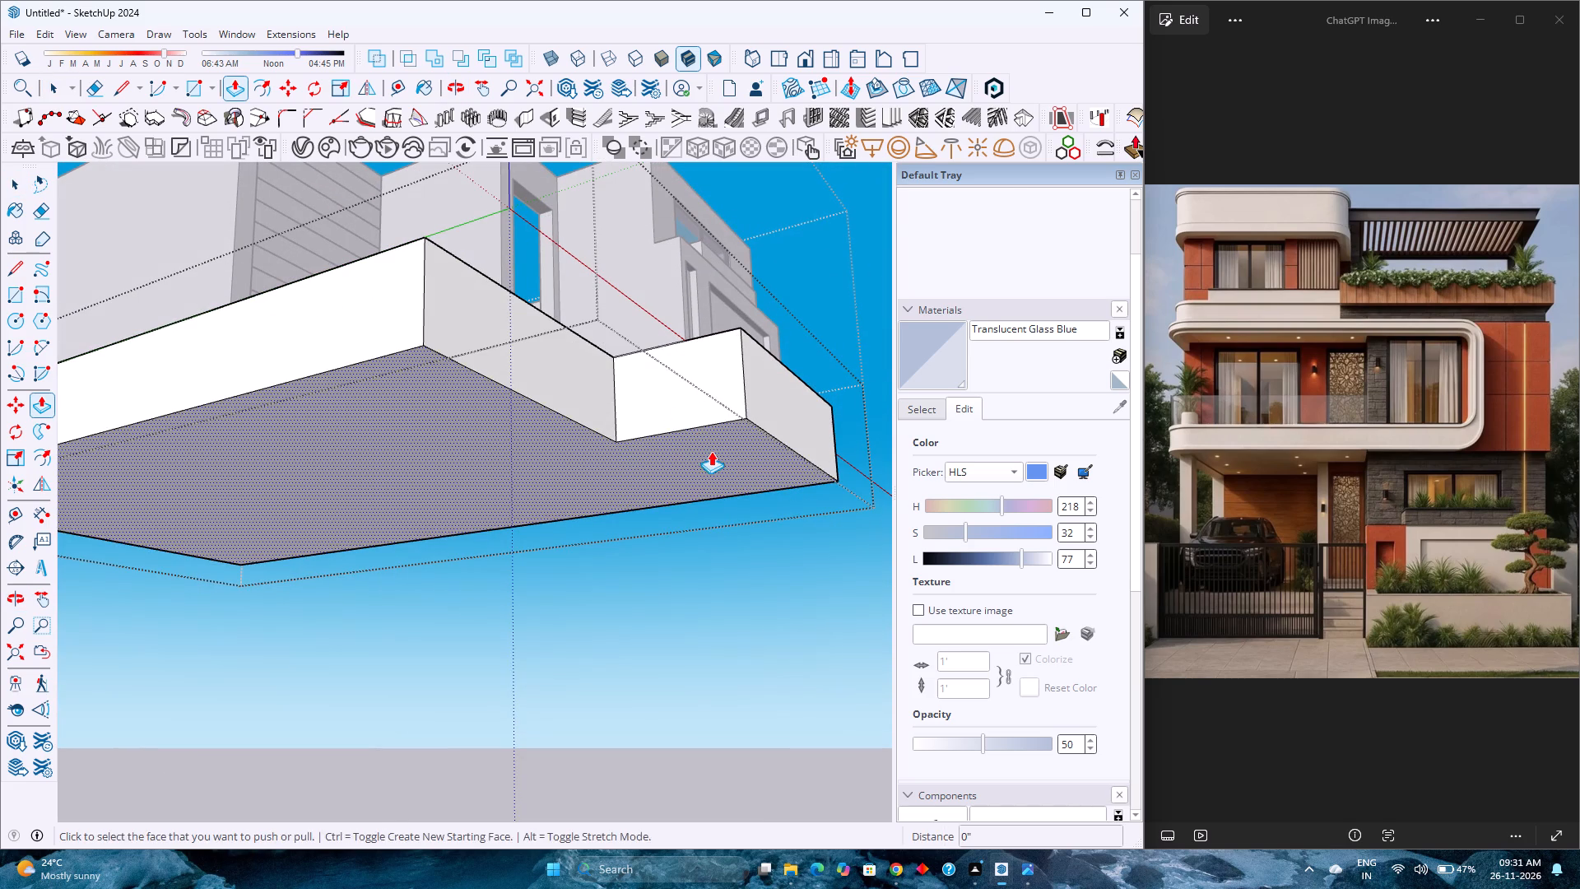
{"action": "left_click", "coordinate": [711, 451]}
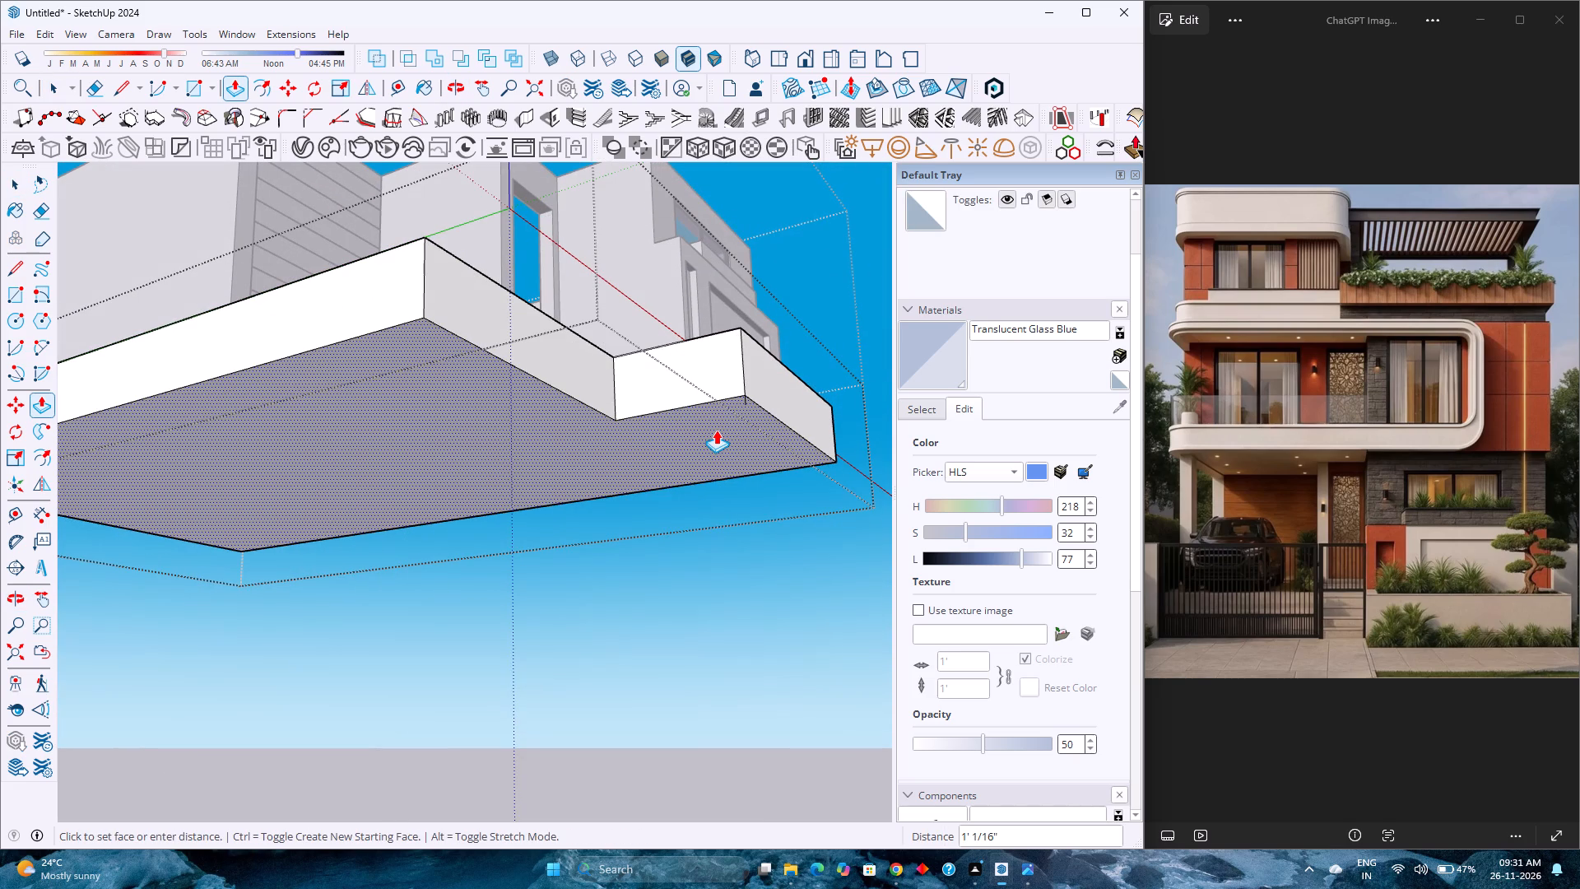
{"action": "type", "text": "1'"}
{"action": "key", "text": "Return"}
{"action": "scroll", "coordinate": [716, 430], "scroll_direction": "up", "scroll_amount": 2}
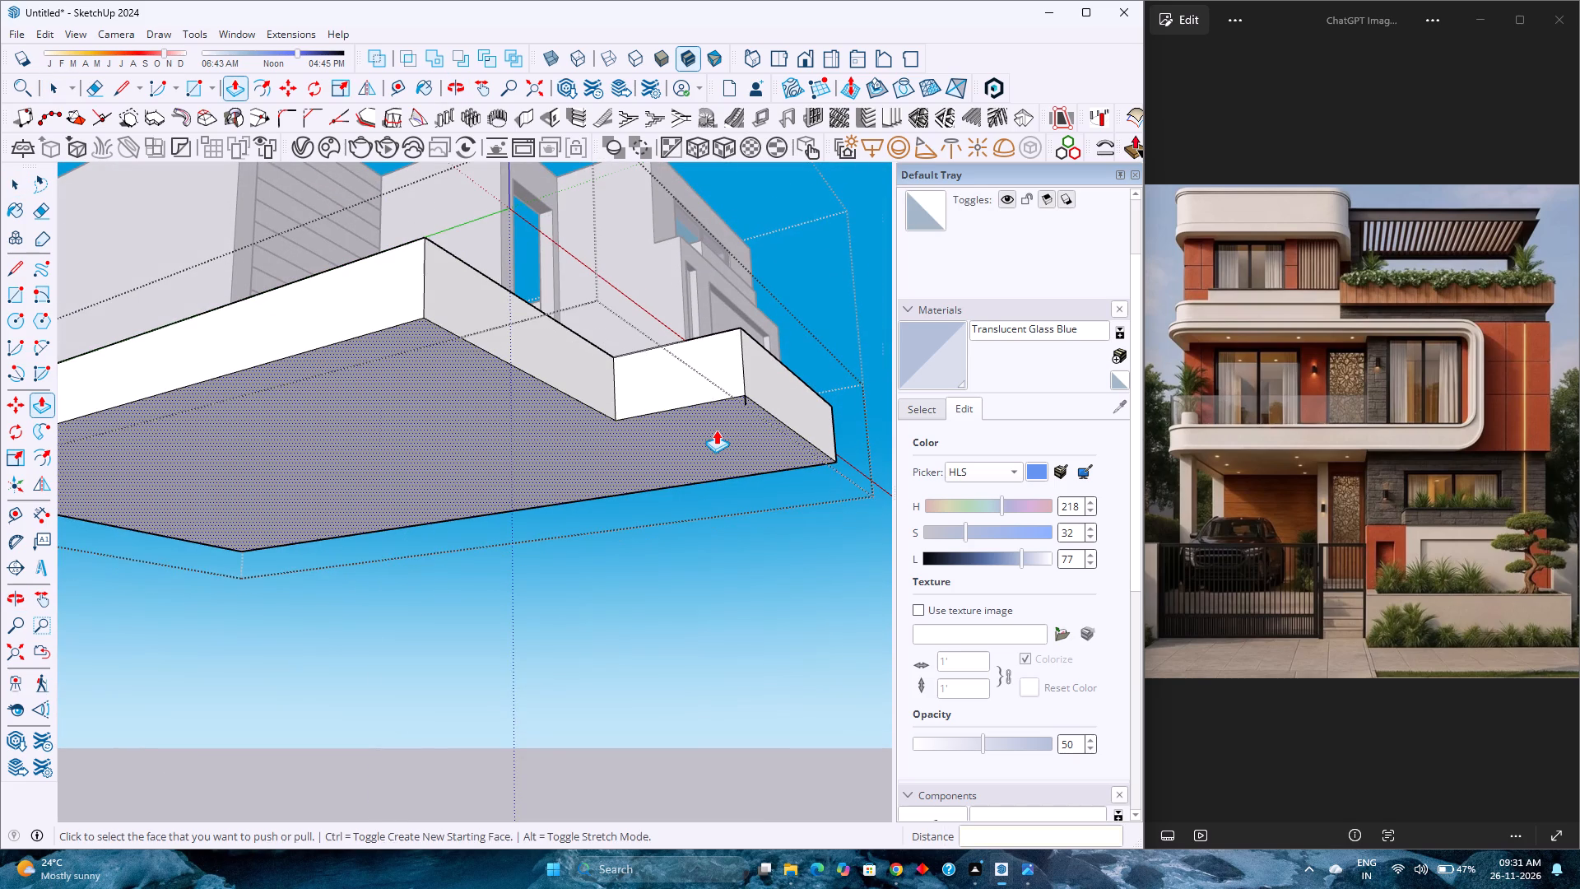
Erase the leftover short edge at the bottom corner of the planter base's side face.
{"action": "scroll", "coordinate": [716, 430], "scroll_direction": "up", "scroll_amount": 2}
{"action": "key", "text": "e"}
{"action": "scroll", "coordinate": [813, 350], "scroll_direction": "up", "scroll_amount": 5}
{"action": "left_click", "coordinate": [753, 393]}
Examine the shortened plinth and the planter's side face from several angles and distances before laying out the steps.
{"action": "middle_click_drag", "start_coordinate": [738, 407], "coordinate": [743, 491]}
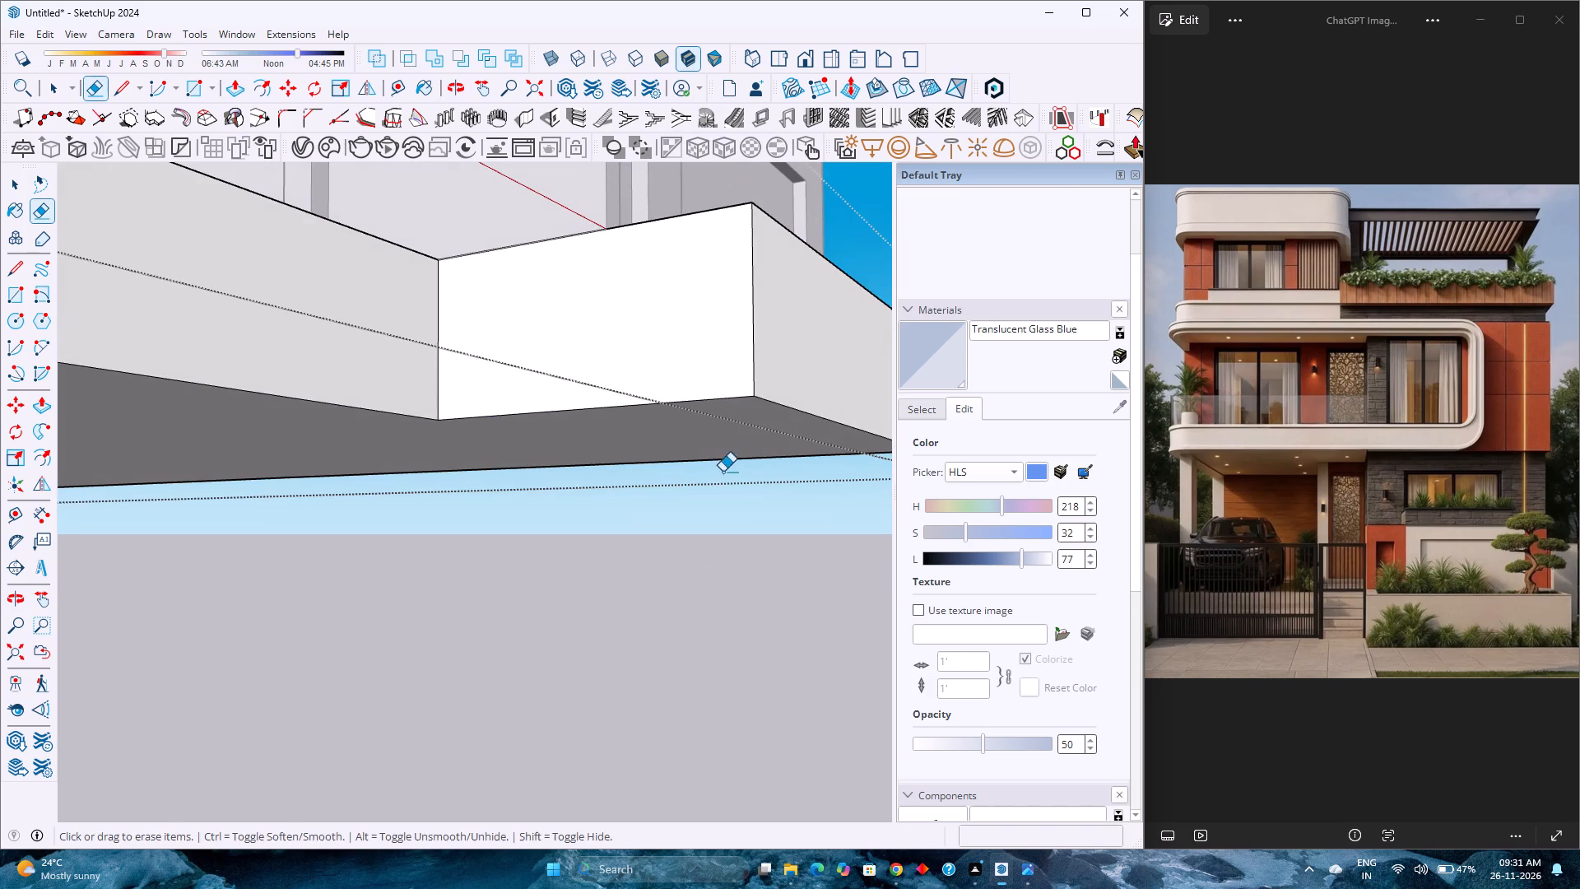
{"action": "scroll", "coordinate": [732, 413], "scroll_direction": "up", "scroll_amount": 4}
{"action": "scroll", "coordinate": [732, 413], "scroll_direction": "down", "scroll_amount": 4}
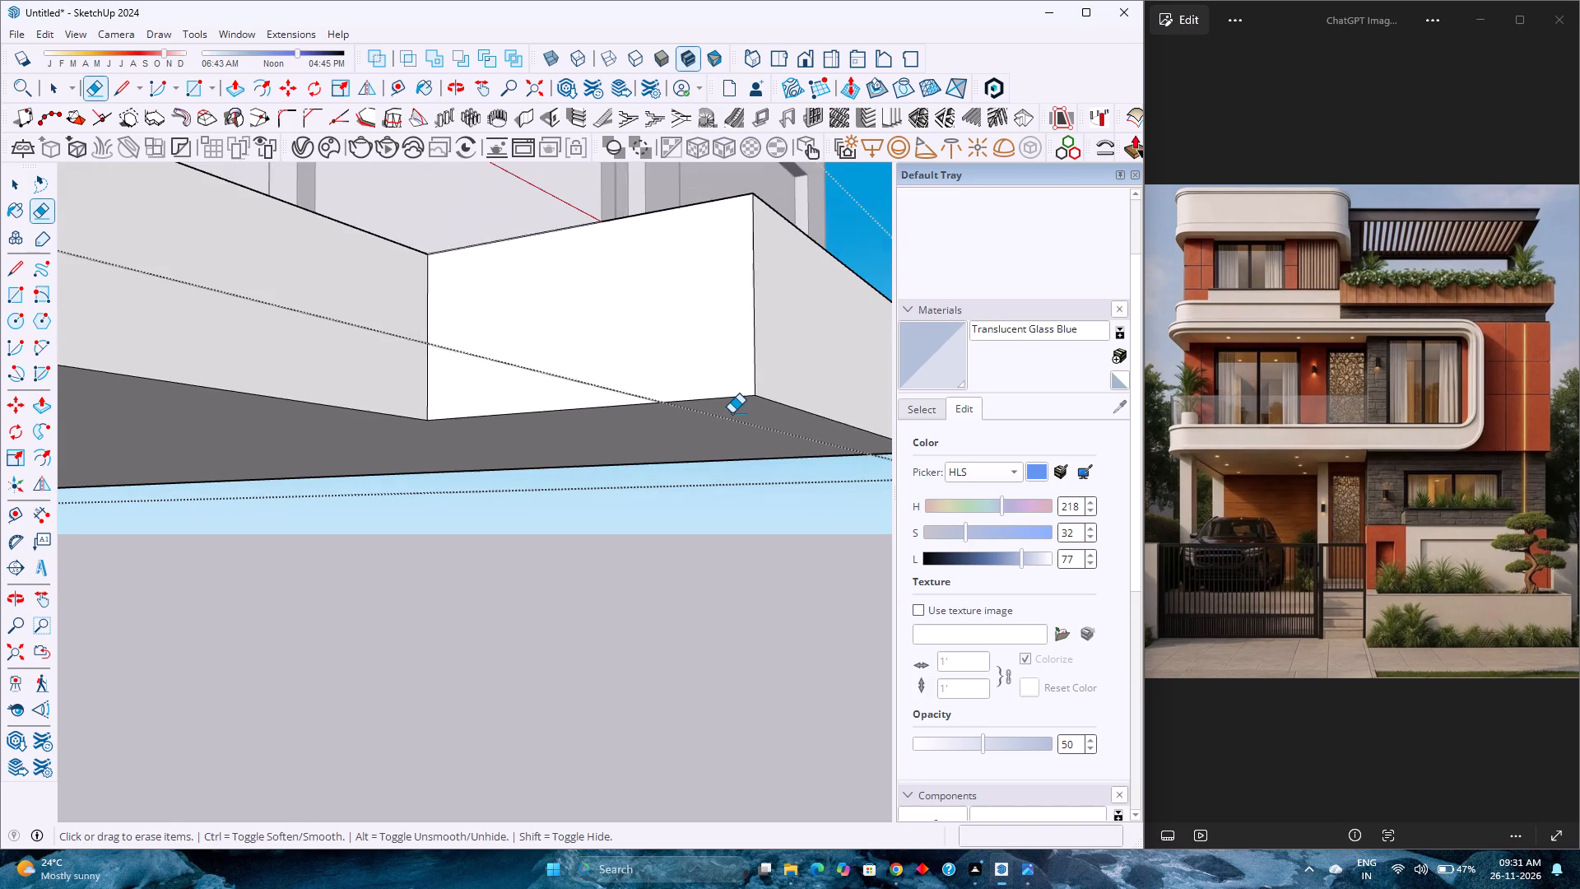
{"action": "middle_click_drag", "start_coordinate": [732, 413], "coordinate": [755, 480]}
{"action": "middle_click", "coordinate": [755, 480]}
{"action": "scroll", "coordinate": [736, 469], "scroll_direction": "down", "scroll_amount": 8}
{"action": "middle_click_drag", "start_coordinate": [730, 463], "coordinate": [799, 567]}
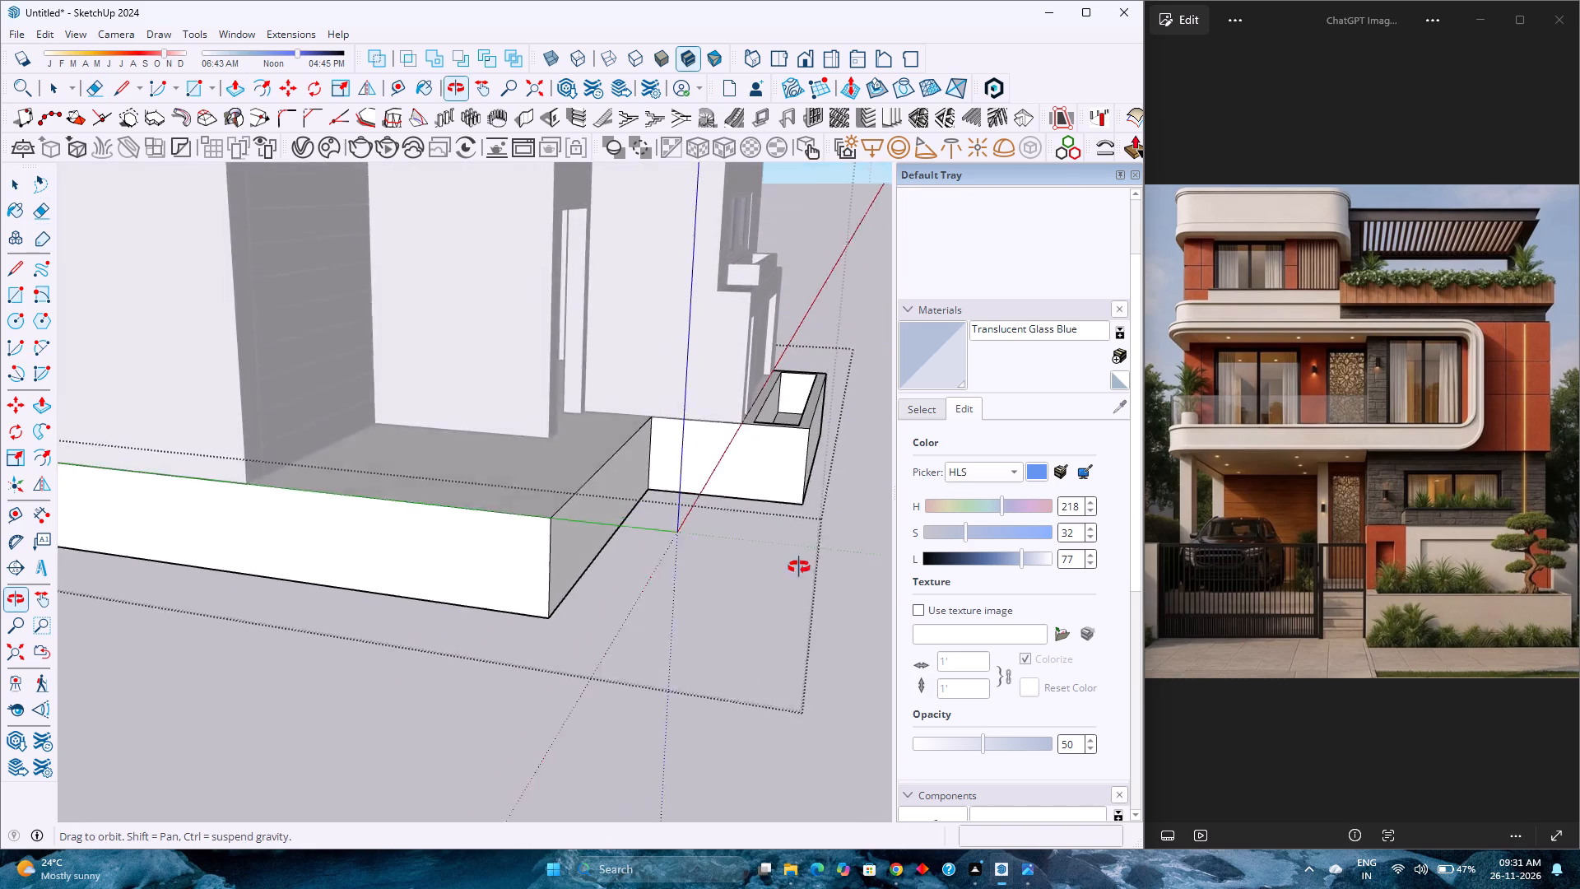
{"action": "middle_click_drag", "start_coordinate": [799, 567], "coordinate": [780, 604]}
{"action": "key", "text": "l"}
{"action": "scroll", "coordinate": [761, 575], "scroll_direction": "up", "scroll_amount": 9}
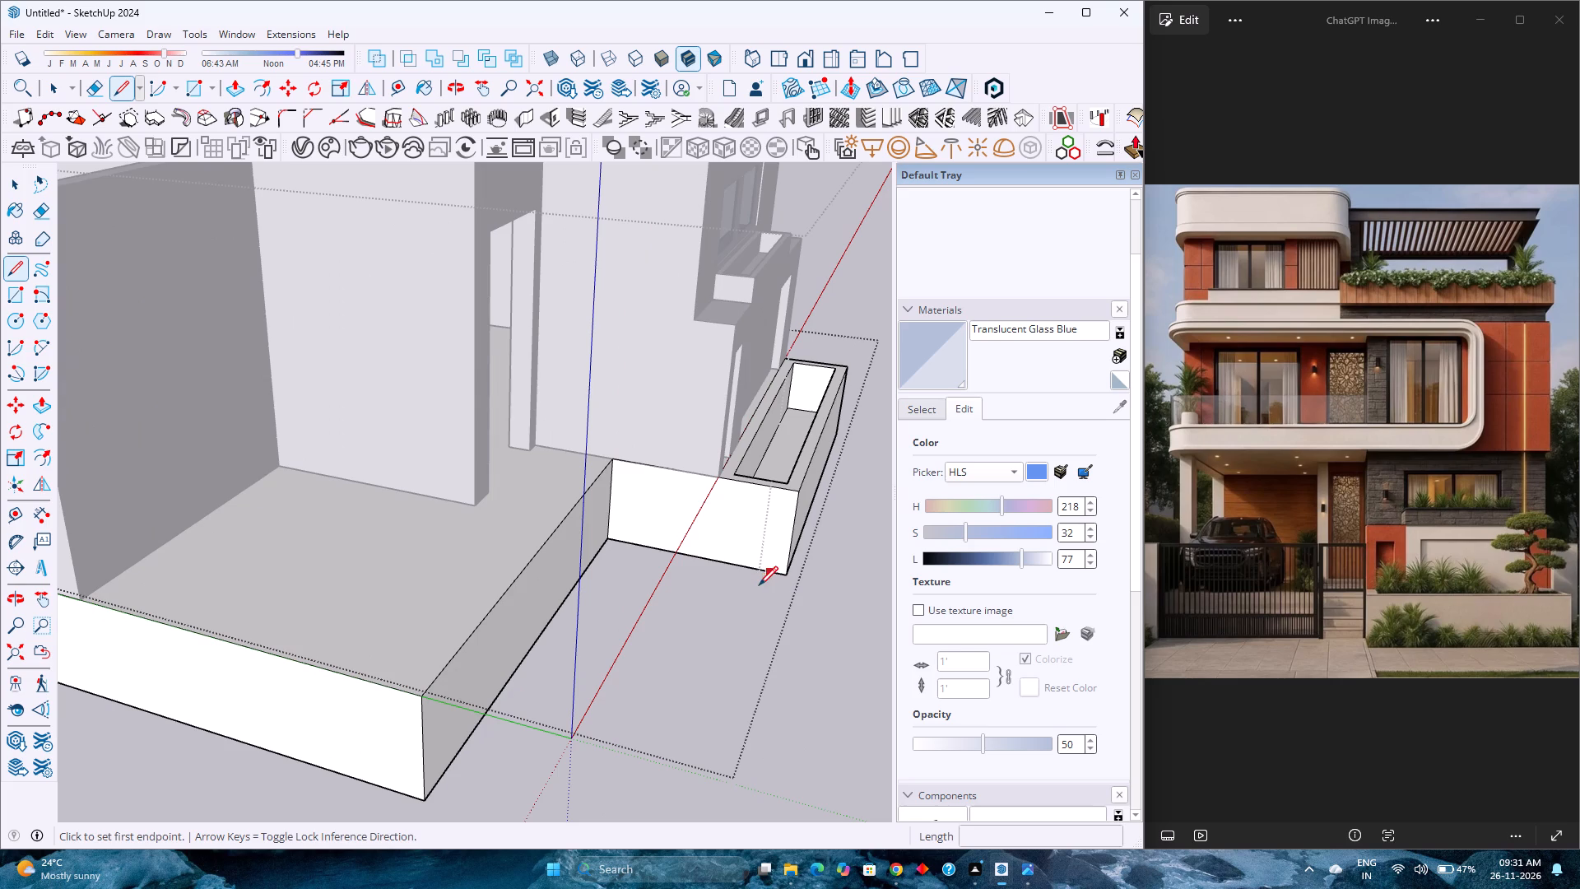
{"action": "middle_click_drag", "start_coordinate": [759, 585], "coordinate": [760, 503]}
{"action": "middle_click", "coordinate": [760, 503]}
{"action": "scroll", "coordinate": [755, 501], "scroll_direction": "down", "scroll_amount": 8}
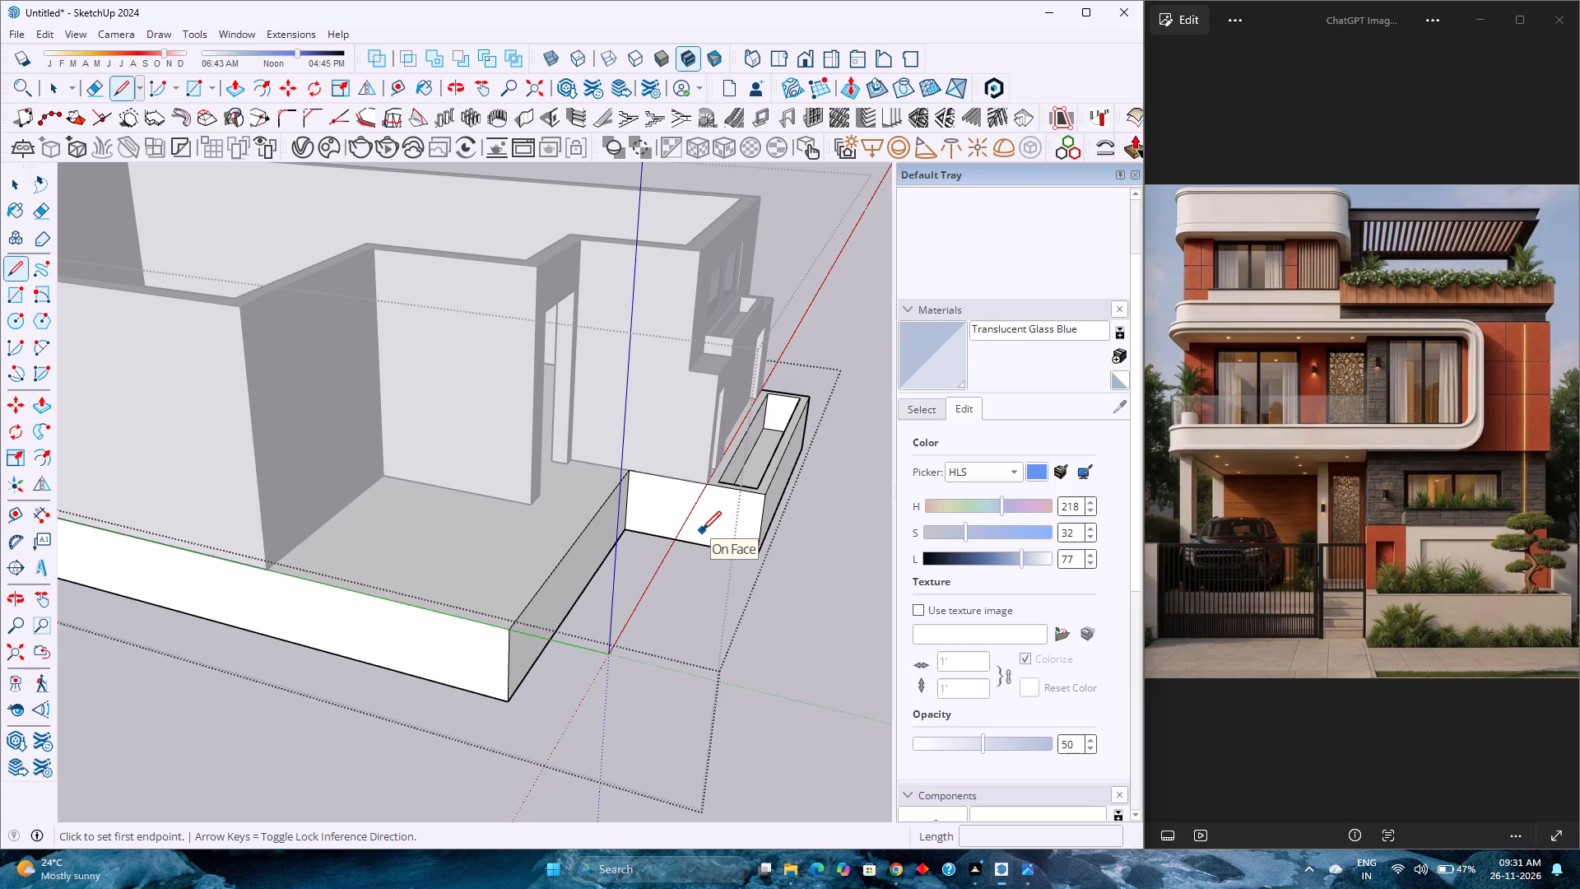
{"action": "scroll", "coordinate": [702, 528], "scroll_direction": "down", "scroll_amount": 3}
{"action": "scroll", "coordinate": [702, 528], "scroll_direction": "up", "scroll_amount": 4}
{"action": "scroll", "coordinate": [702, 528], "scroll_direction": "down", "scroll_amount": 5}
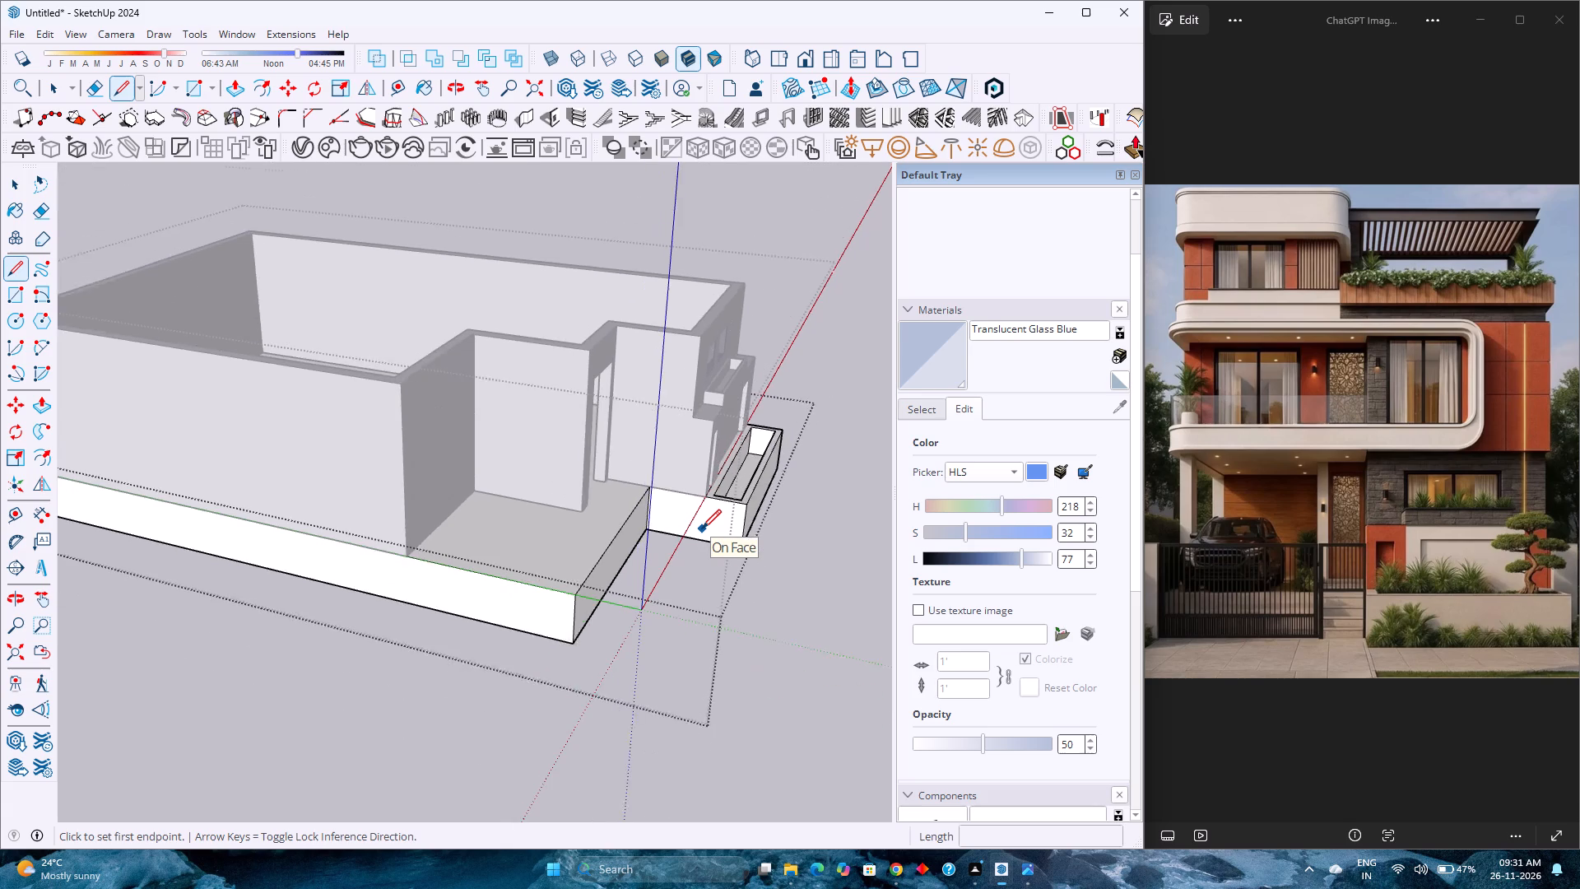
{"action": "scroll", "coordinate": [702, 528], "scroll_direction": "up", "scroll_amount": 3}
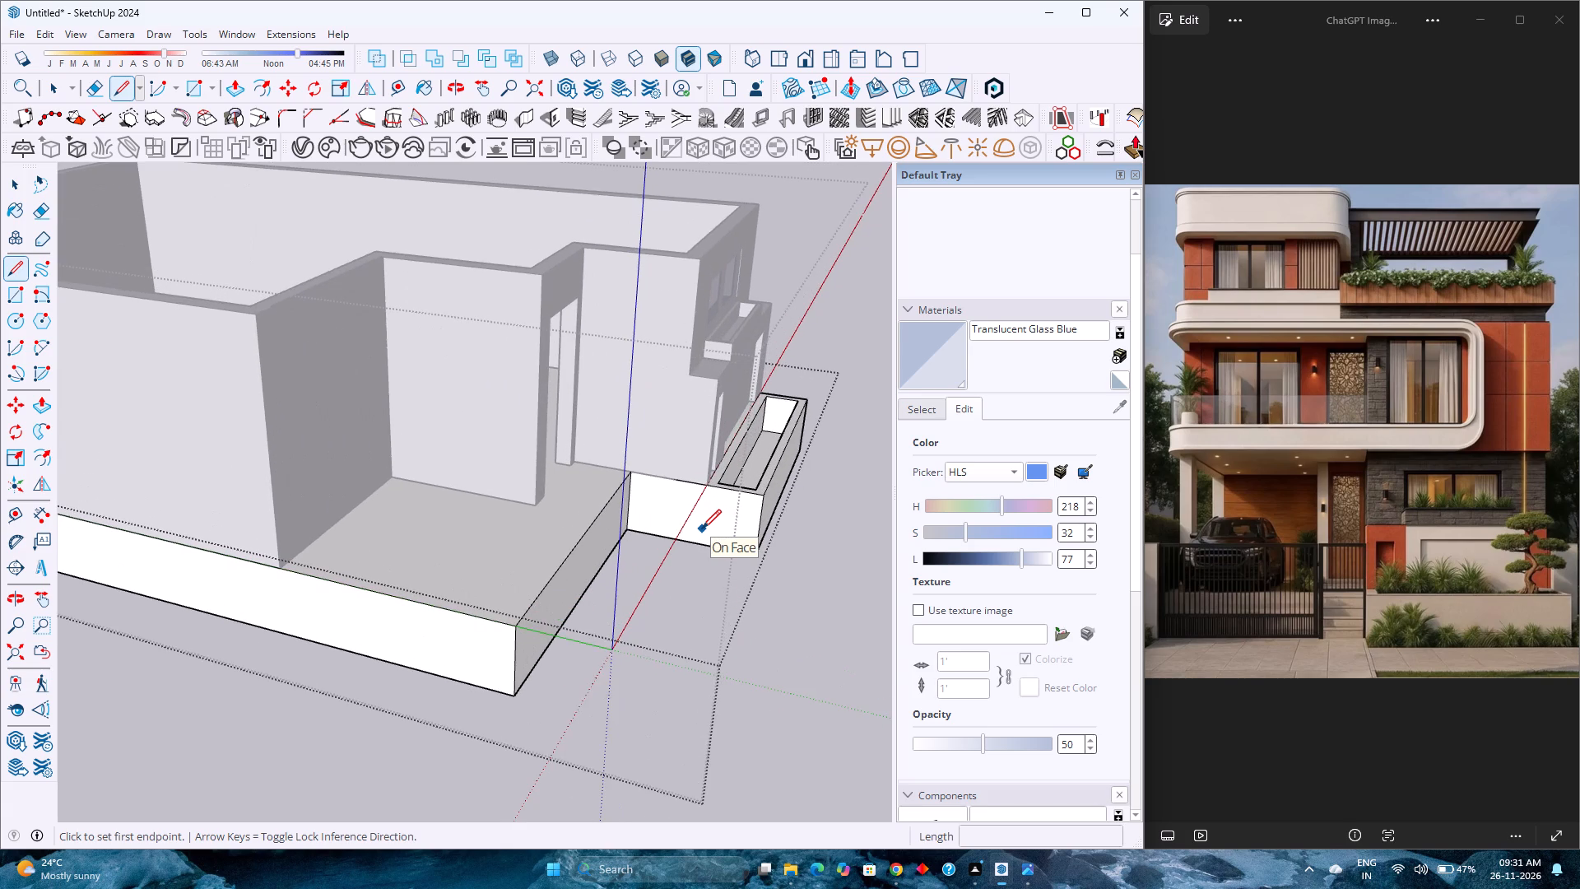
{"action": "scroll", "coordinate": [702, 528], "scroll_direction": "down", "scroll_amount": 3}
{"action": "scroll", "coordinate": [702, 528], "scroll_direction": "up", "scroll_amount": 3}
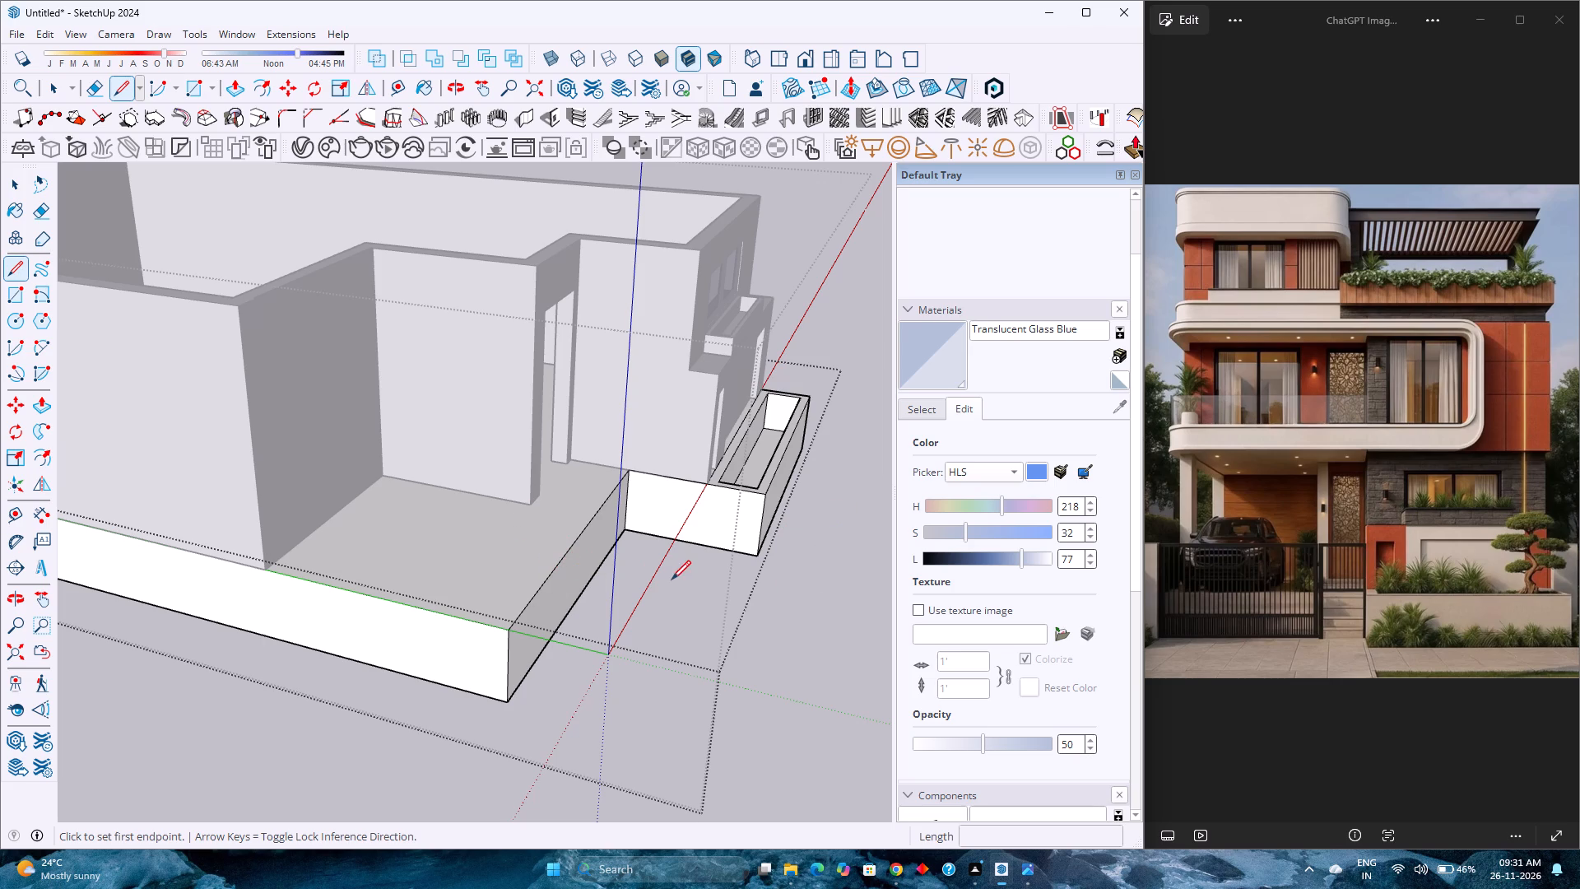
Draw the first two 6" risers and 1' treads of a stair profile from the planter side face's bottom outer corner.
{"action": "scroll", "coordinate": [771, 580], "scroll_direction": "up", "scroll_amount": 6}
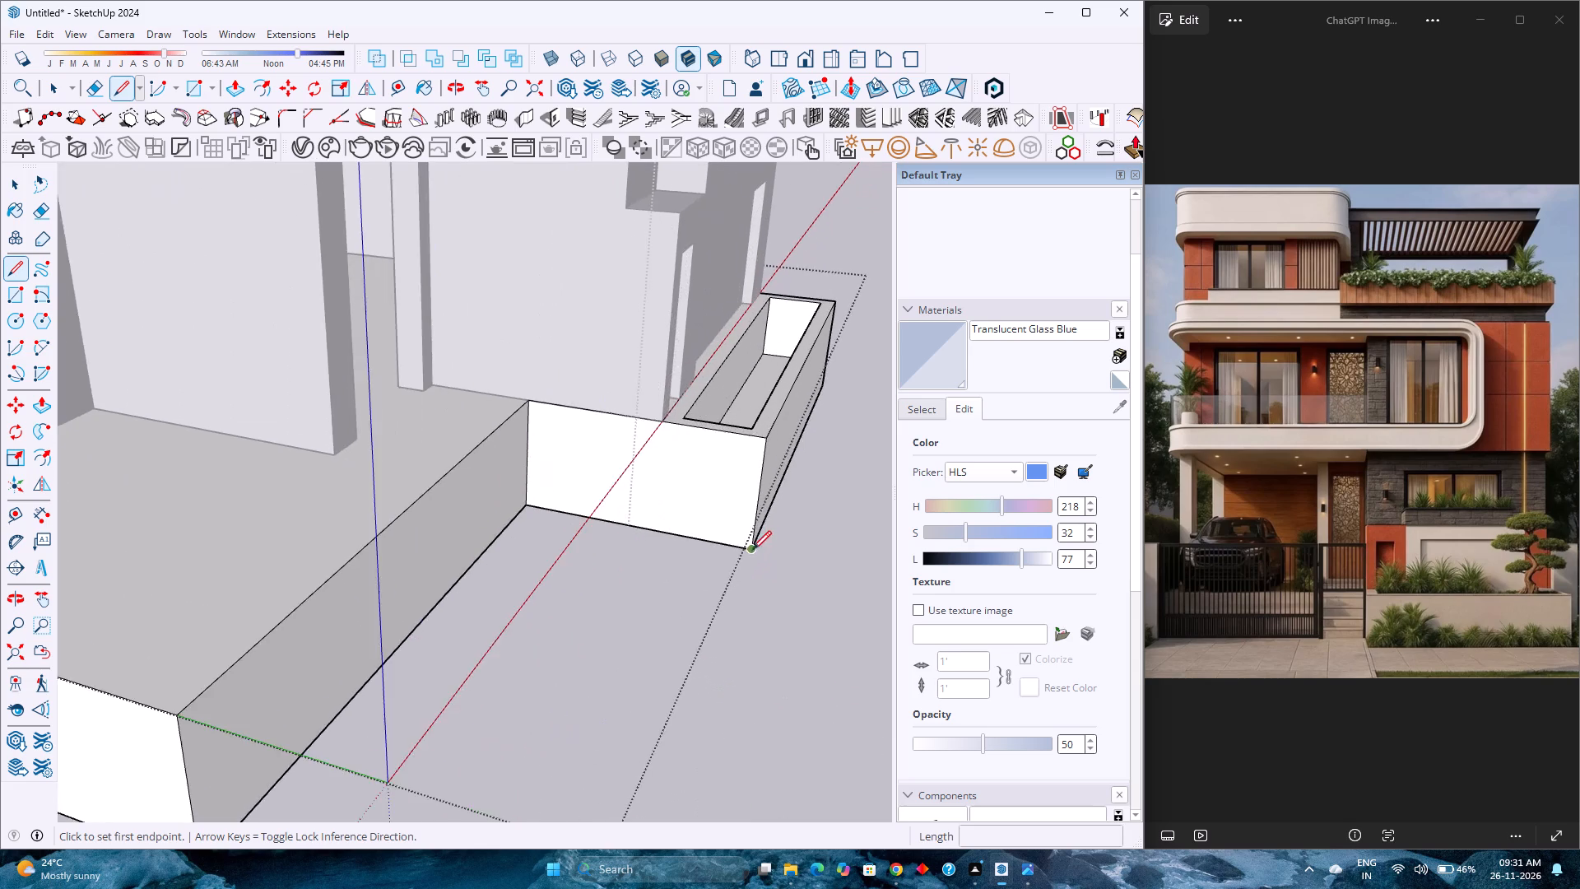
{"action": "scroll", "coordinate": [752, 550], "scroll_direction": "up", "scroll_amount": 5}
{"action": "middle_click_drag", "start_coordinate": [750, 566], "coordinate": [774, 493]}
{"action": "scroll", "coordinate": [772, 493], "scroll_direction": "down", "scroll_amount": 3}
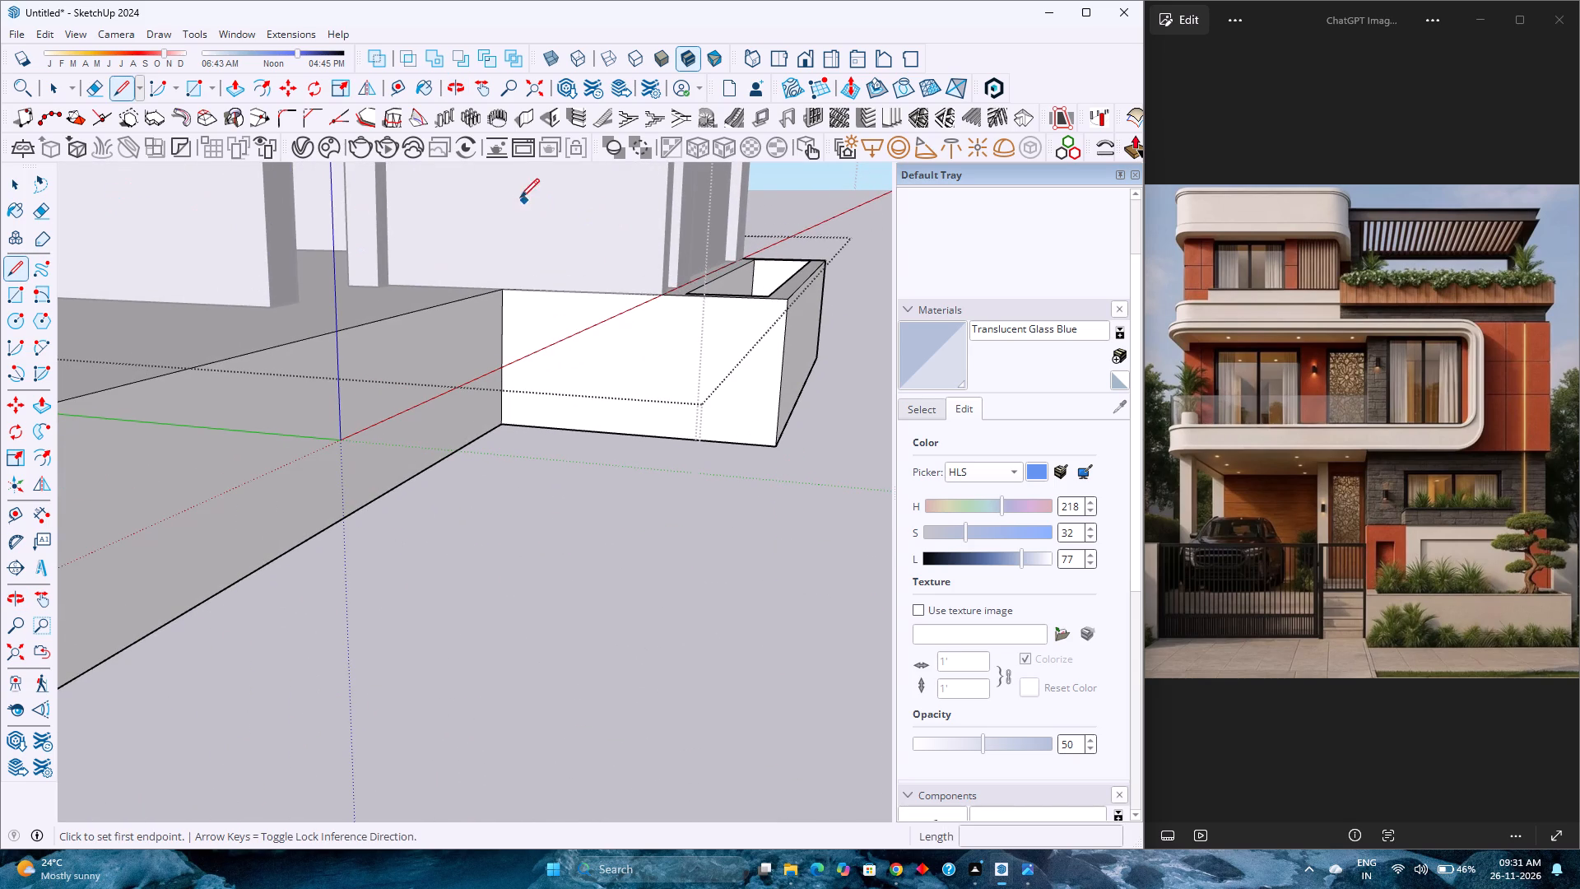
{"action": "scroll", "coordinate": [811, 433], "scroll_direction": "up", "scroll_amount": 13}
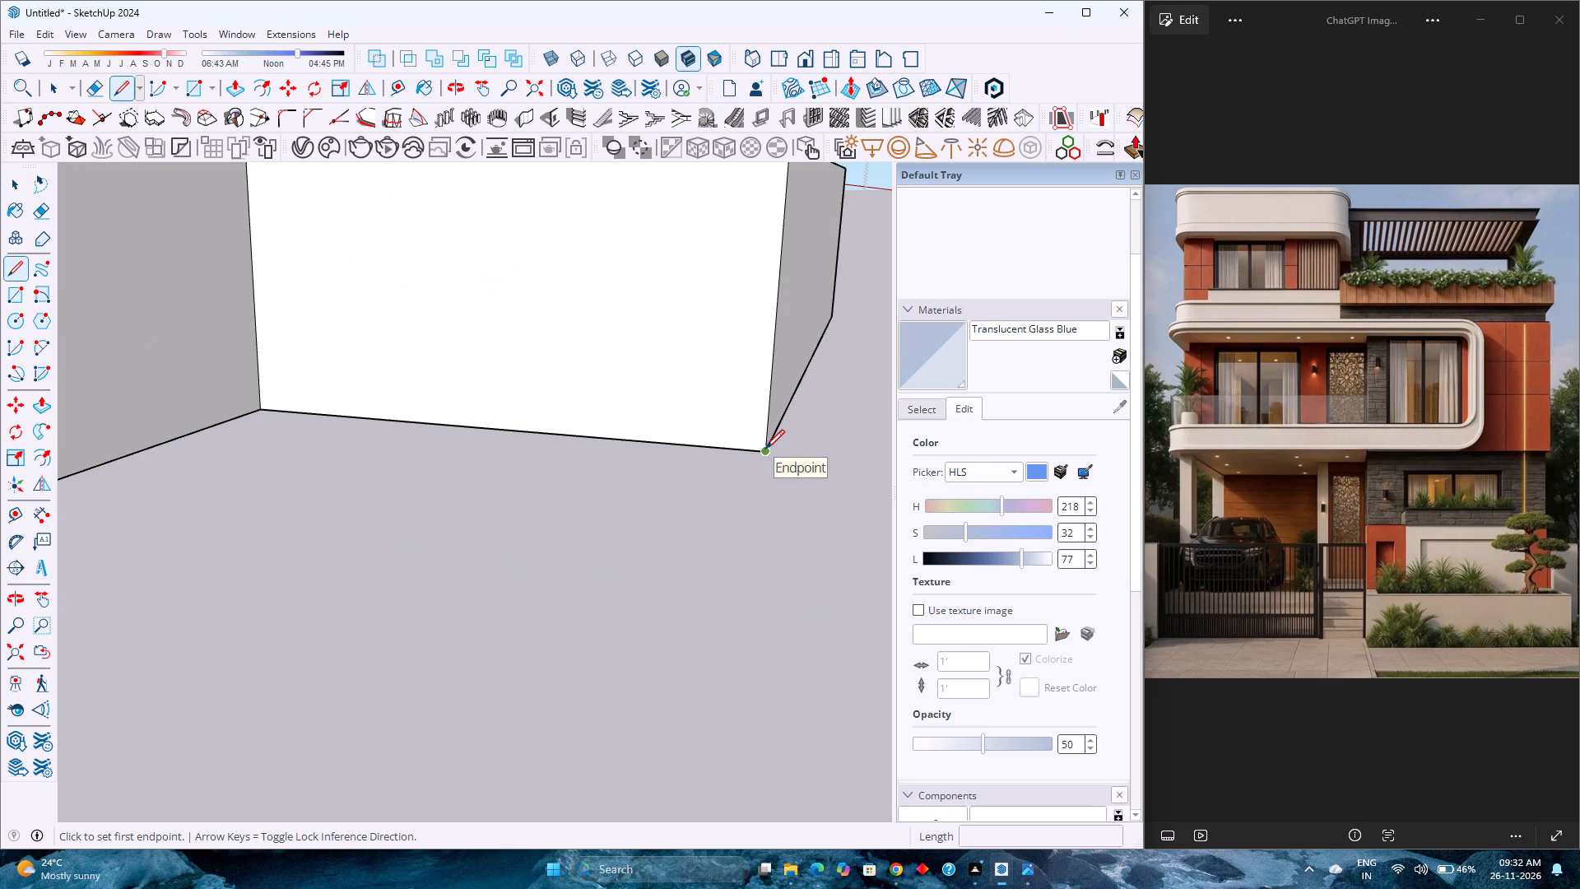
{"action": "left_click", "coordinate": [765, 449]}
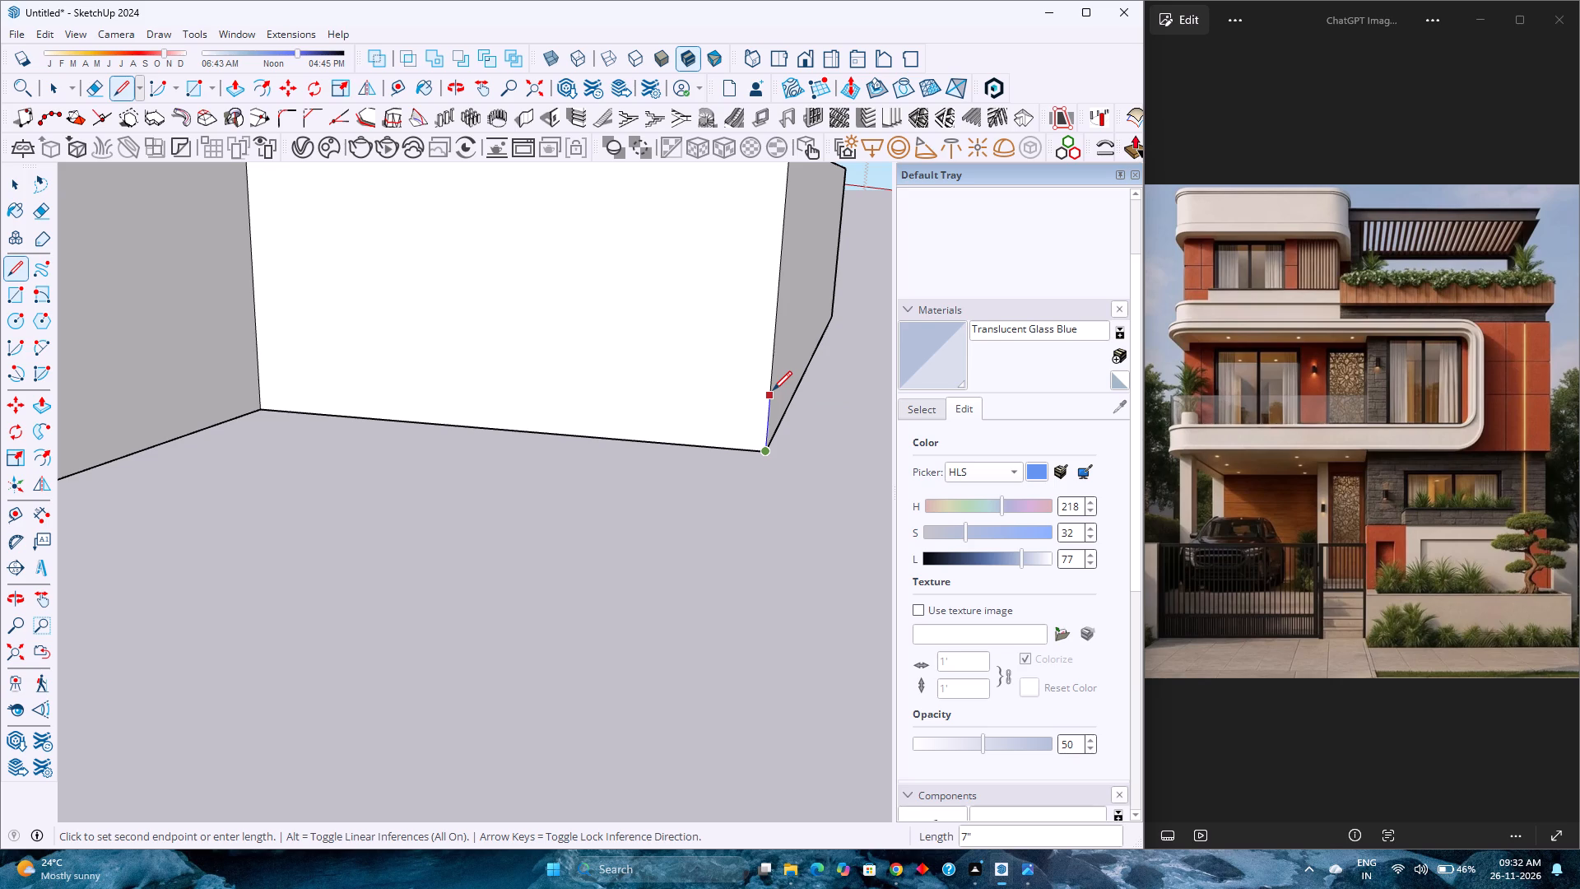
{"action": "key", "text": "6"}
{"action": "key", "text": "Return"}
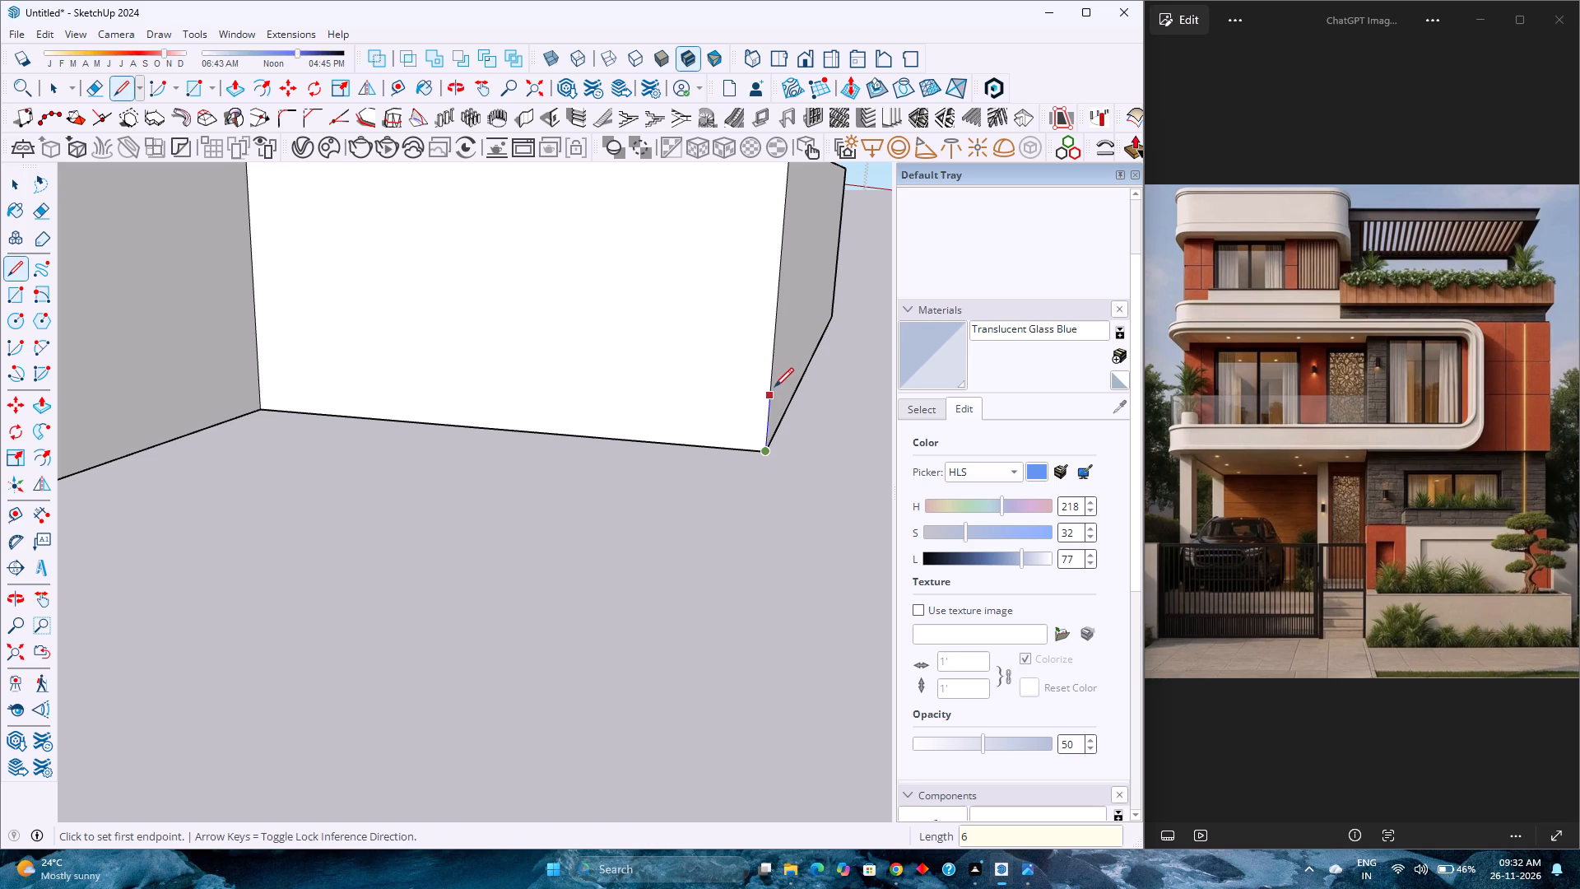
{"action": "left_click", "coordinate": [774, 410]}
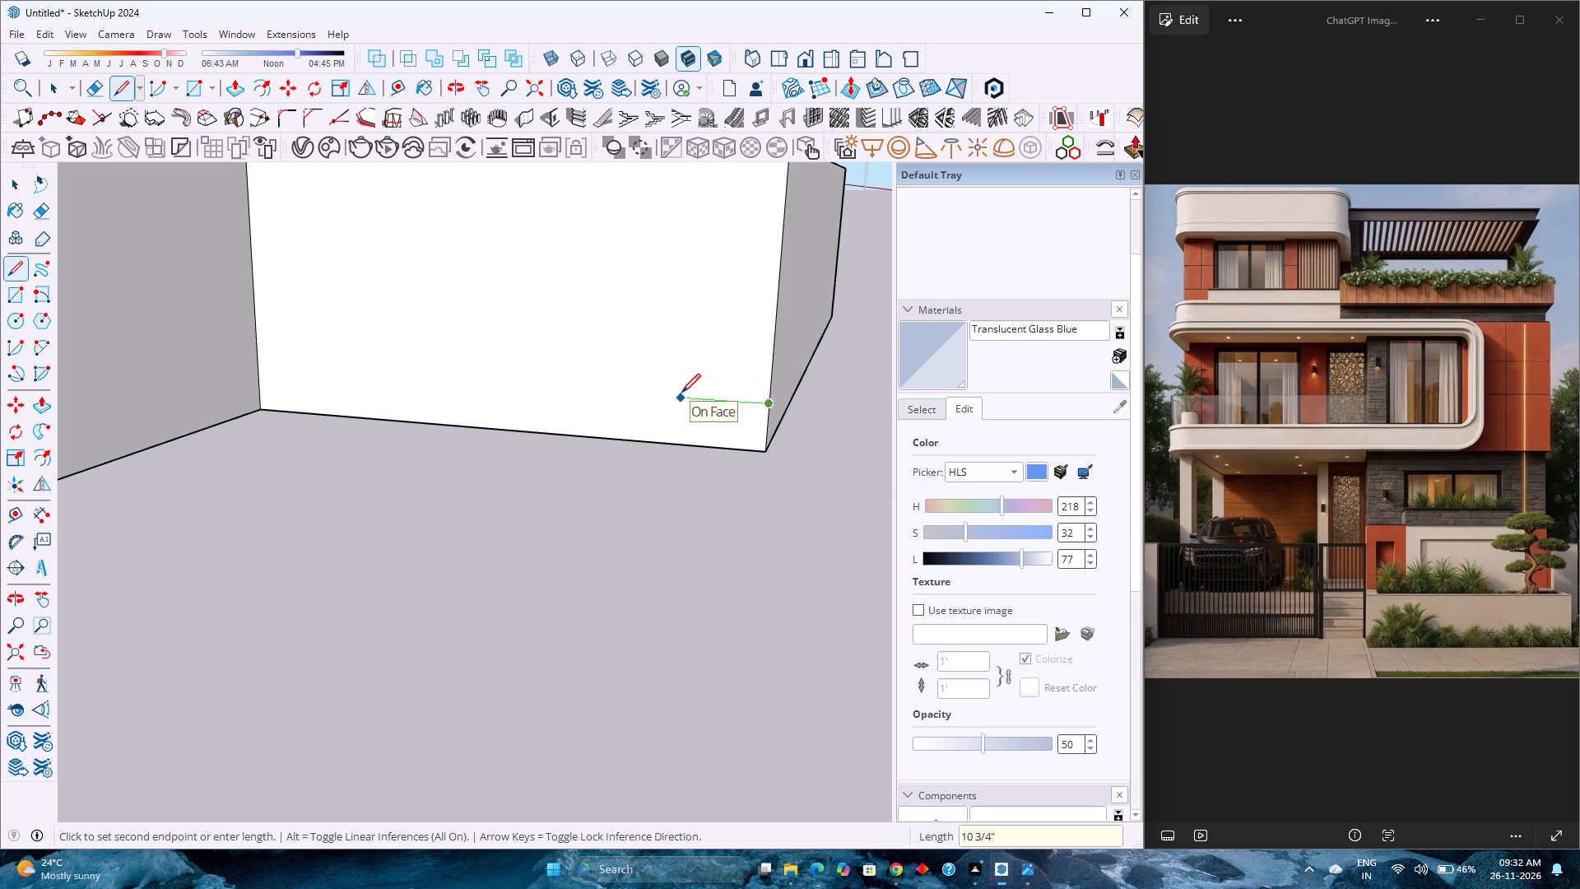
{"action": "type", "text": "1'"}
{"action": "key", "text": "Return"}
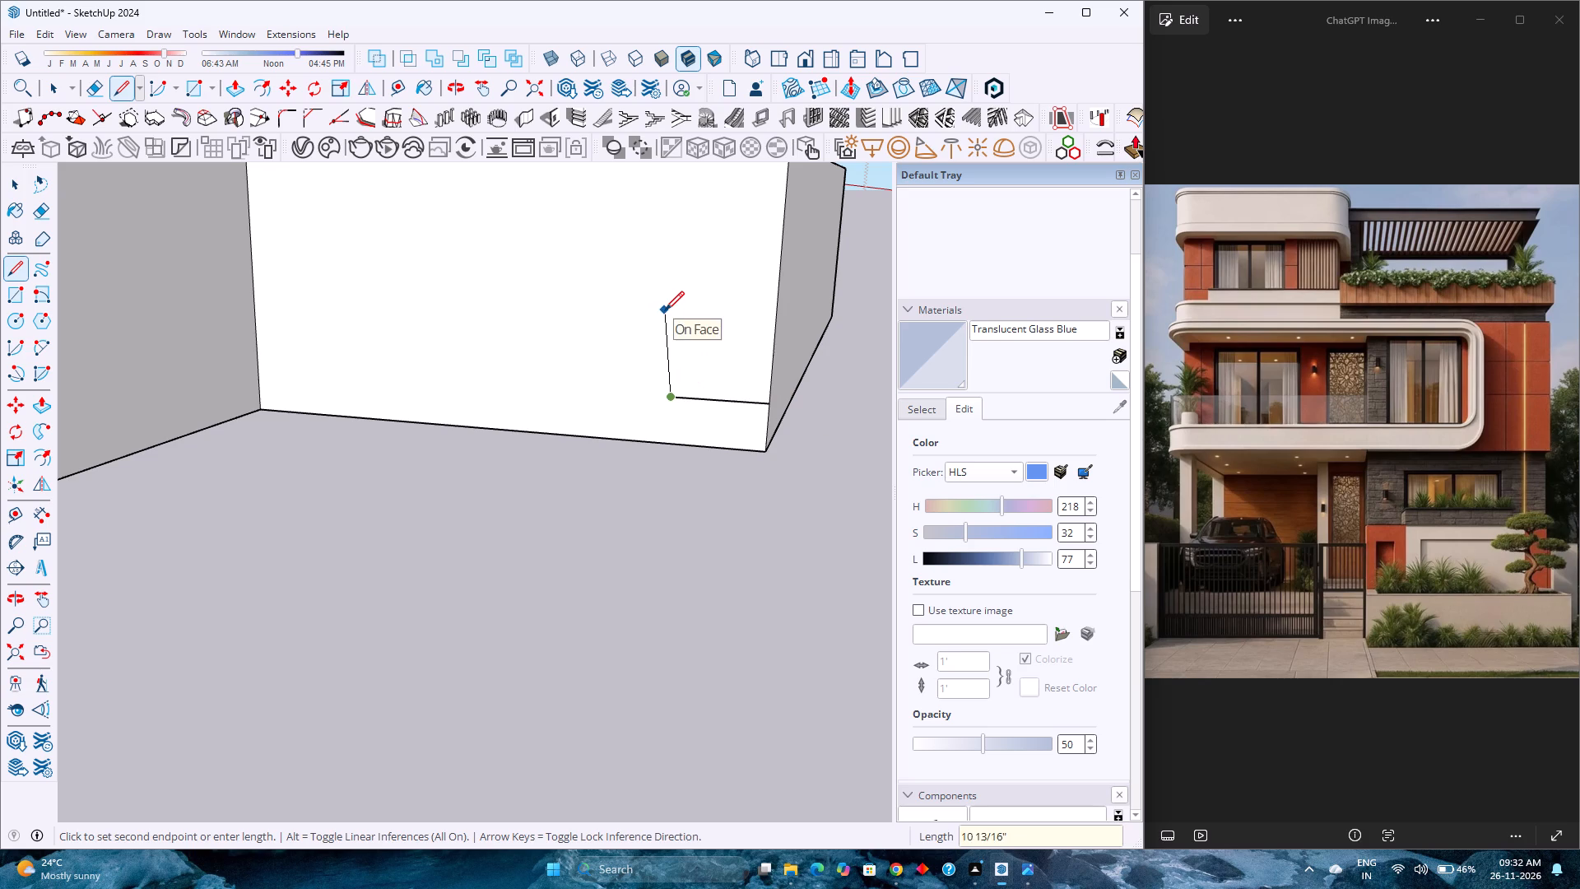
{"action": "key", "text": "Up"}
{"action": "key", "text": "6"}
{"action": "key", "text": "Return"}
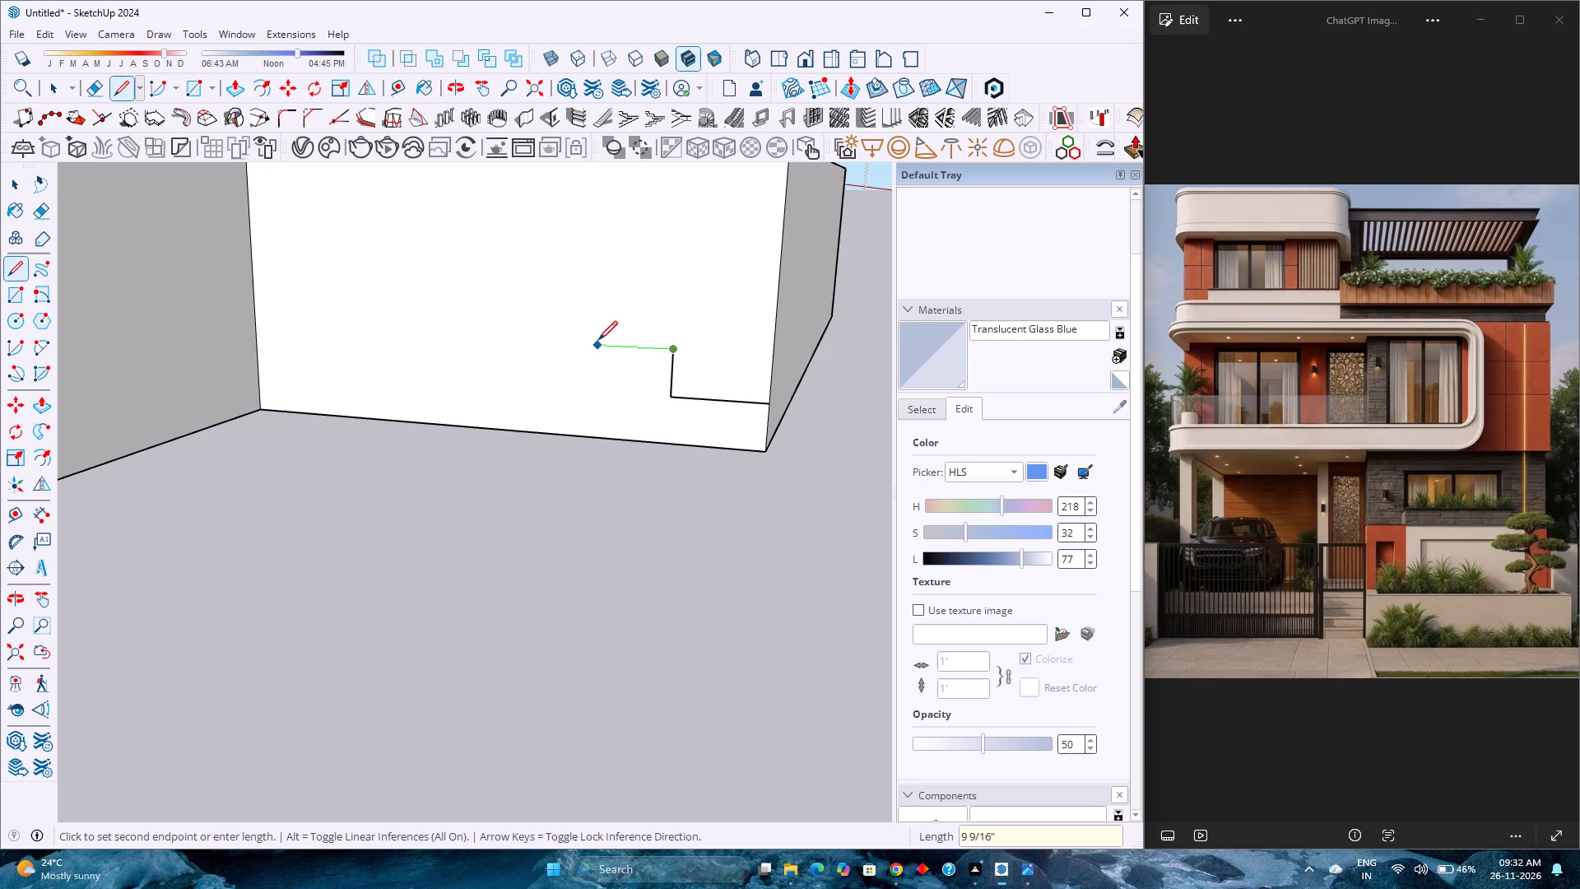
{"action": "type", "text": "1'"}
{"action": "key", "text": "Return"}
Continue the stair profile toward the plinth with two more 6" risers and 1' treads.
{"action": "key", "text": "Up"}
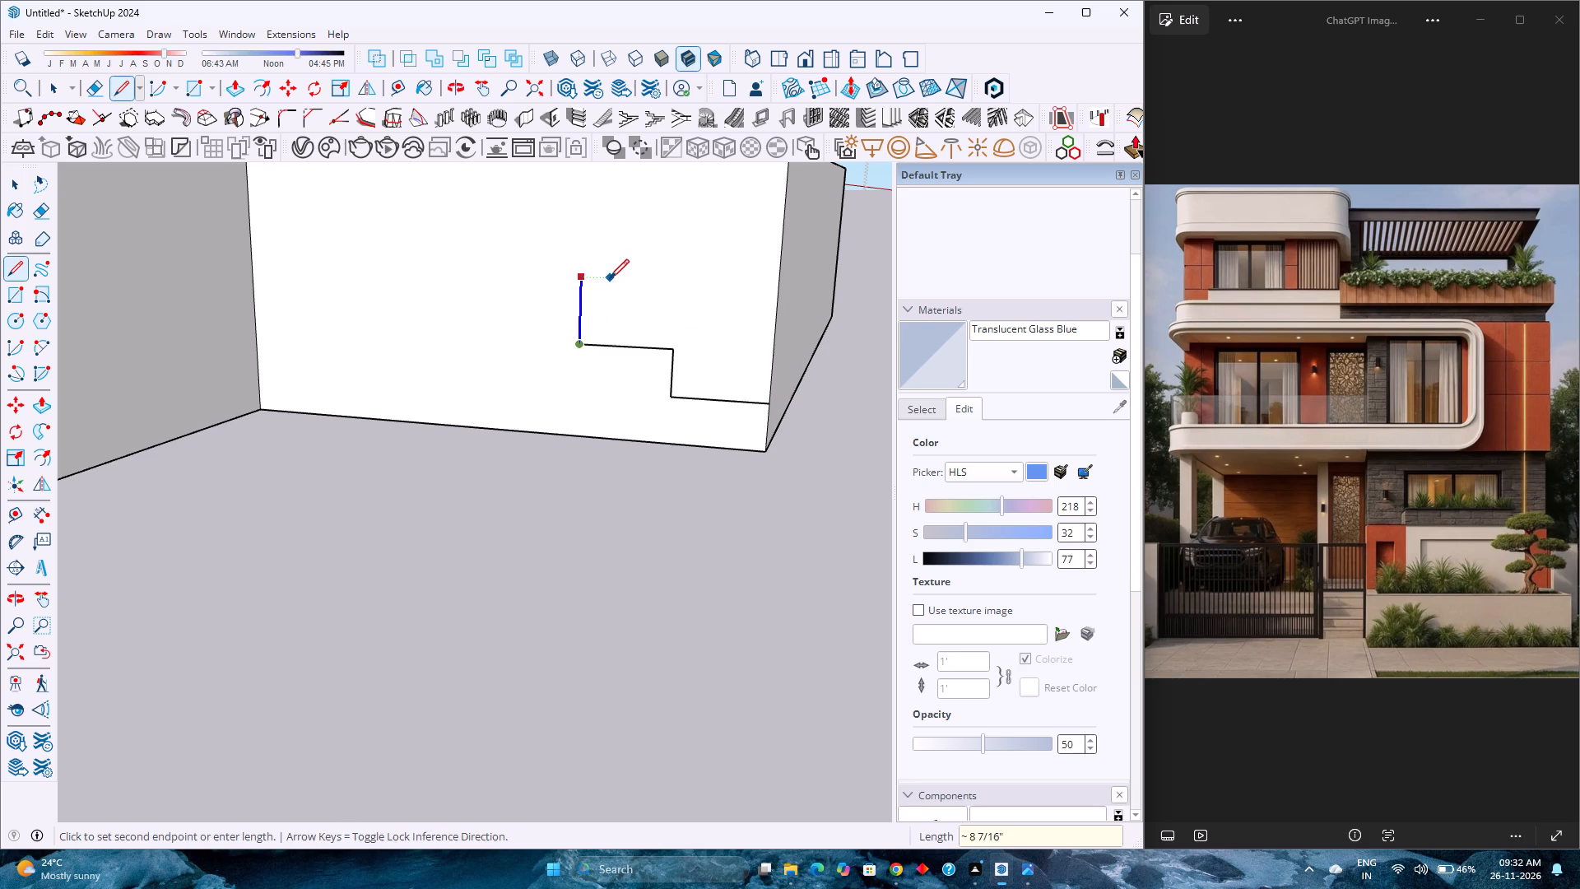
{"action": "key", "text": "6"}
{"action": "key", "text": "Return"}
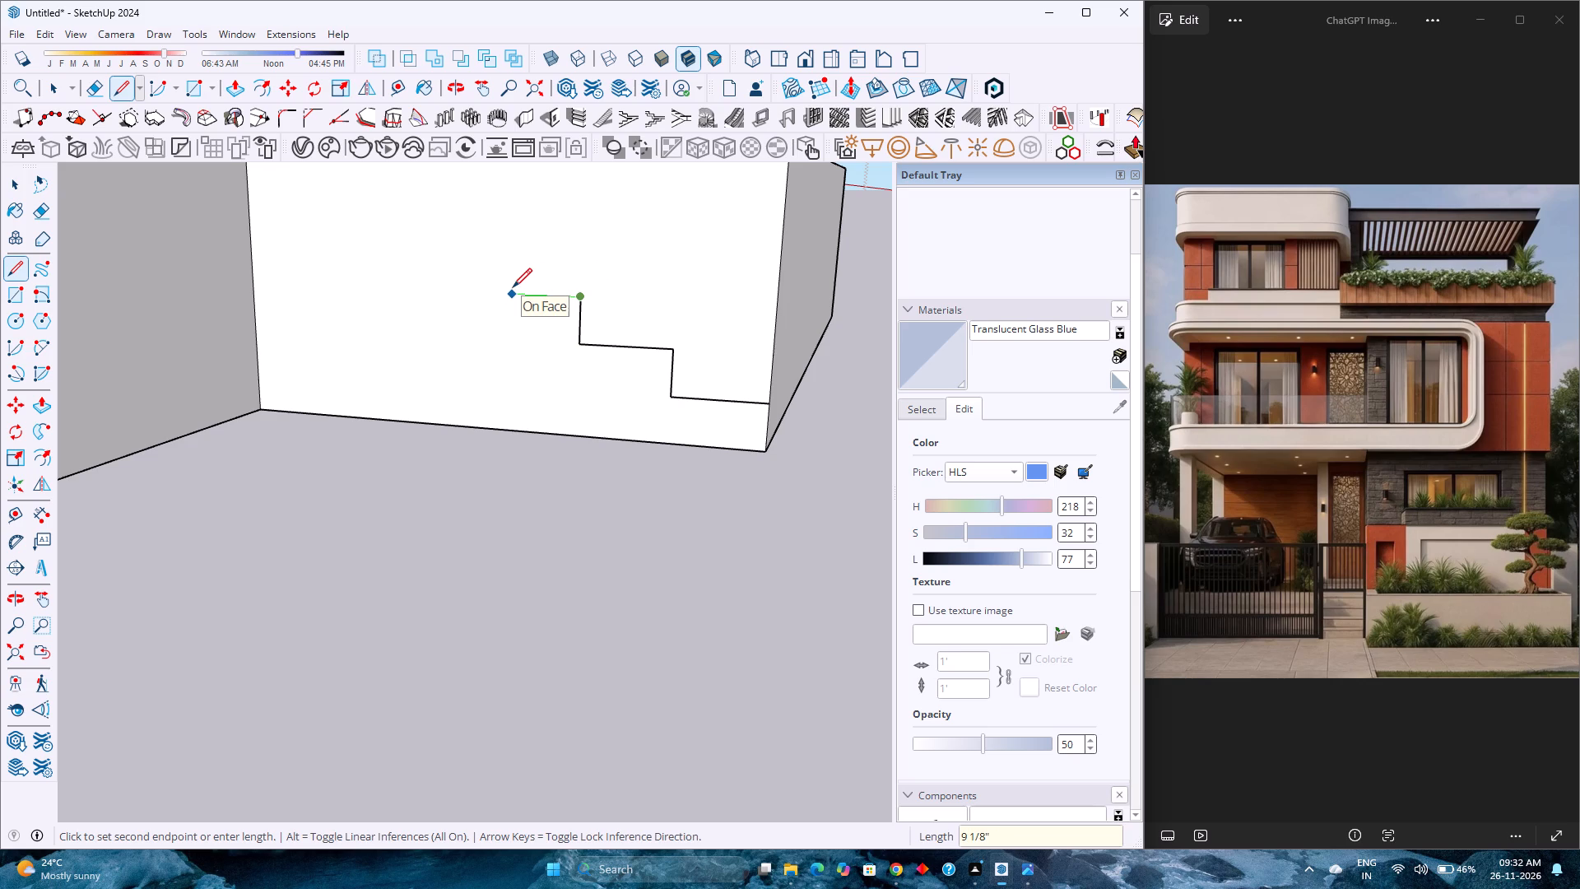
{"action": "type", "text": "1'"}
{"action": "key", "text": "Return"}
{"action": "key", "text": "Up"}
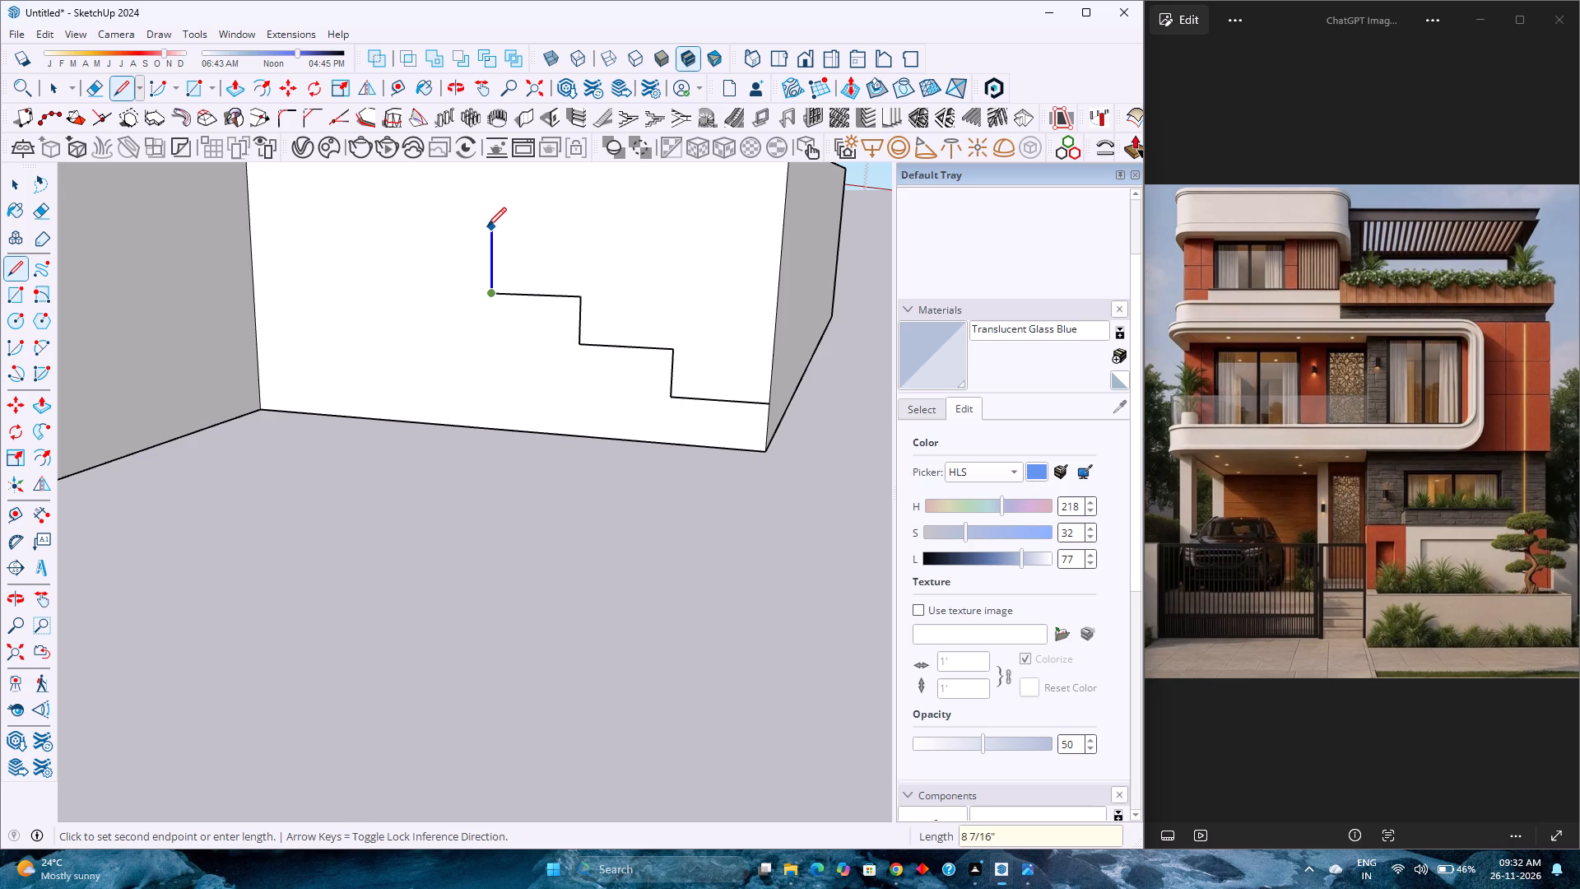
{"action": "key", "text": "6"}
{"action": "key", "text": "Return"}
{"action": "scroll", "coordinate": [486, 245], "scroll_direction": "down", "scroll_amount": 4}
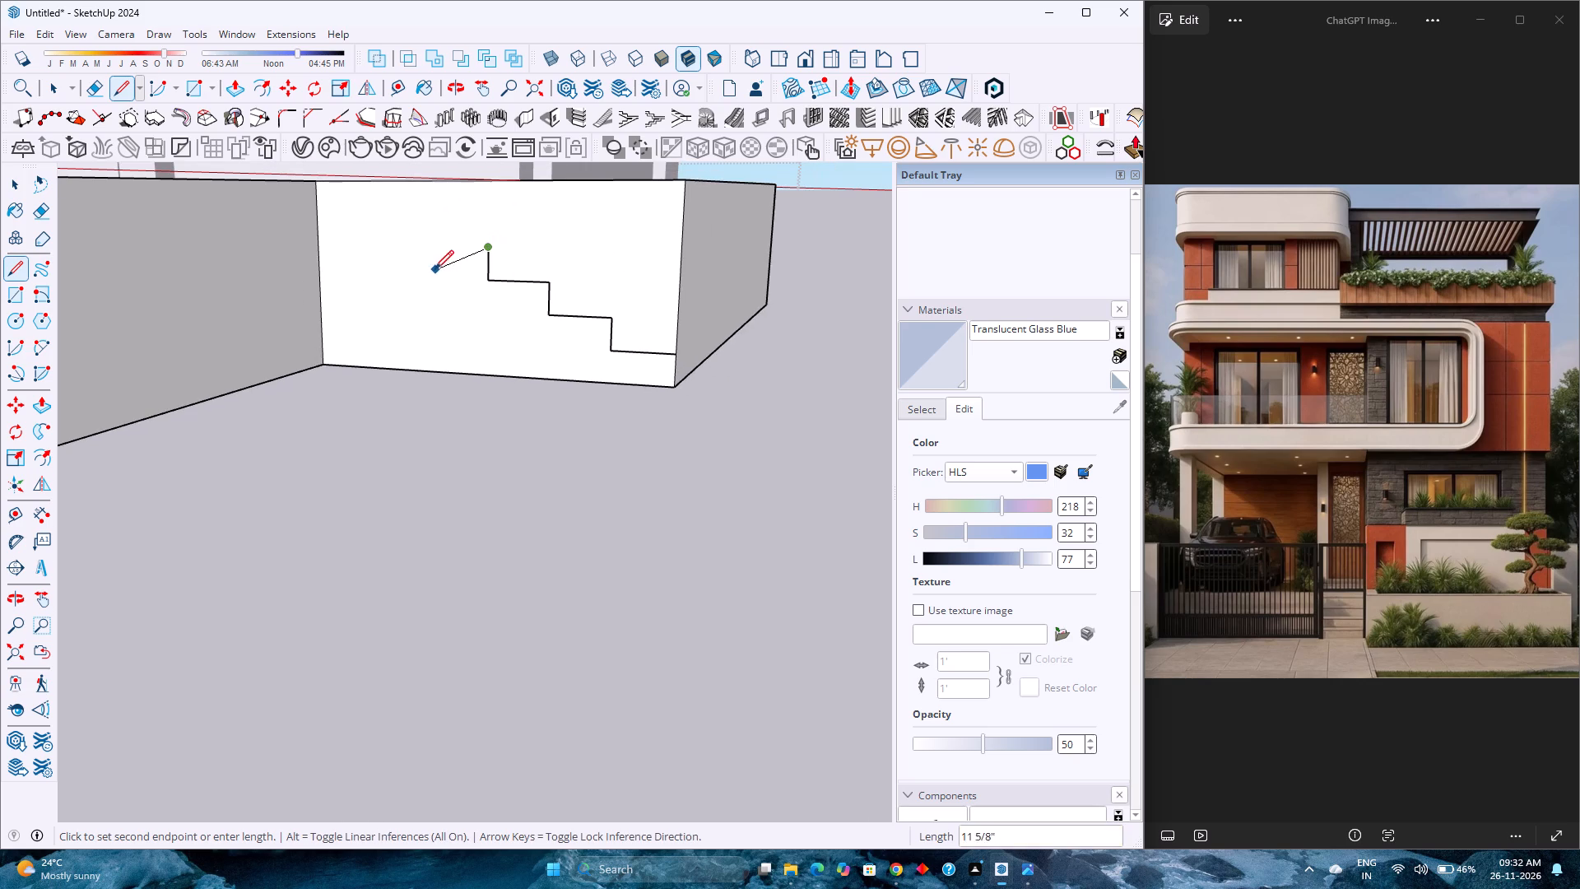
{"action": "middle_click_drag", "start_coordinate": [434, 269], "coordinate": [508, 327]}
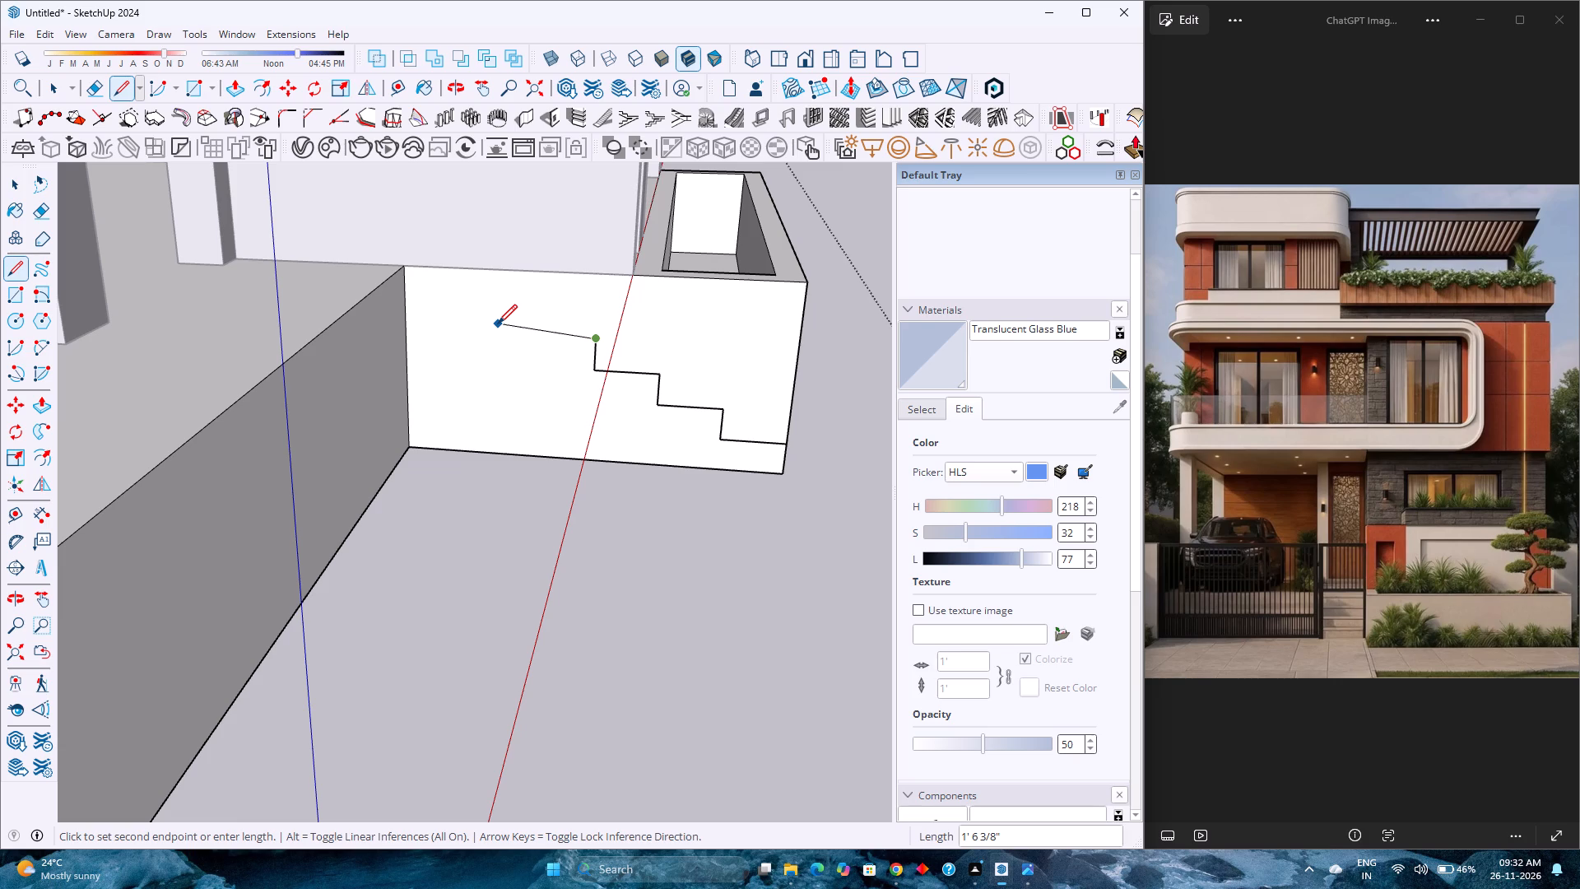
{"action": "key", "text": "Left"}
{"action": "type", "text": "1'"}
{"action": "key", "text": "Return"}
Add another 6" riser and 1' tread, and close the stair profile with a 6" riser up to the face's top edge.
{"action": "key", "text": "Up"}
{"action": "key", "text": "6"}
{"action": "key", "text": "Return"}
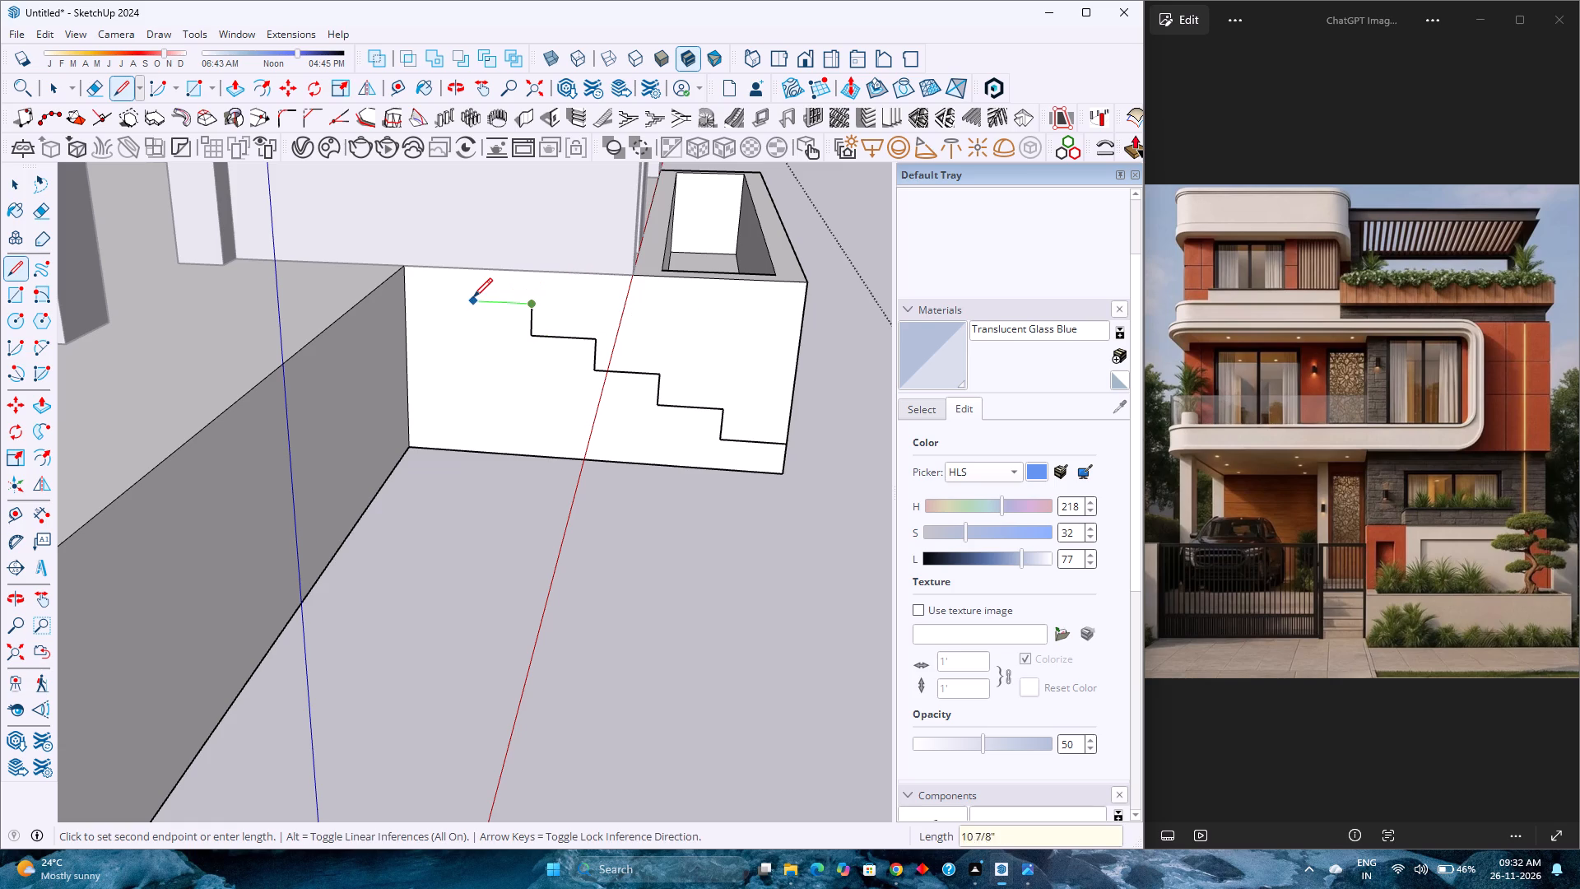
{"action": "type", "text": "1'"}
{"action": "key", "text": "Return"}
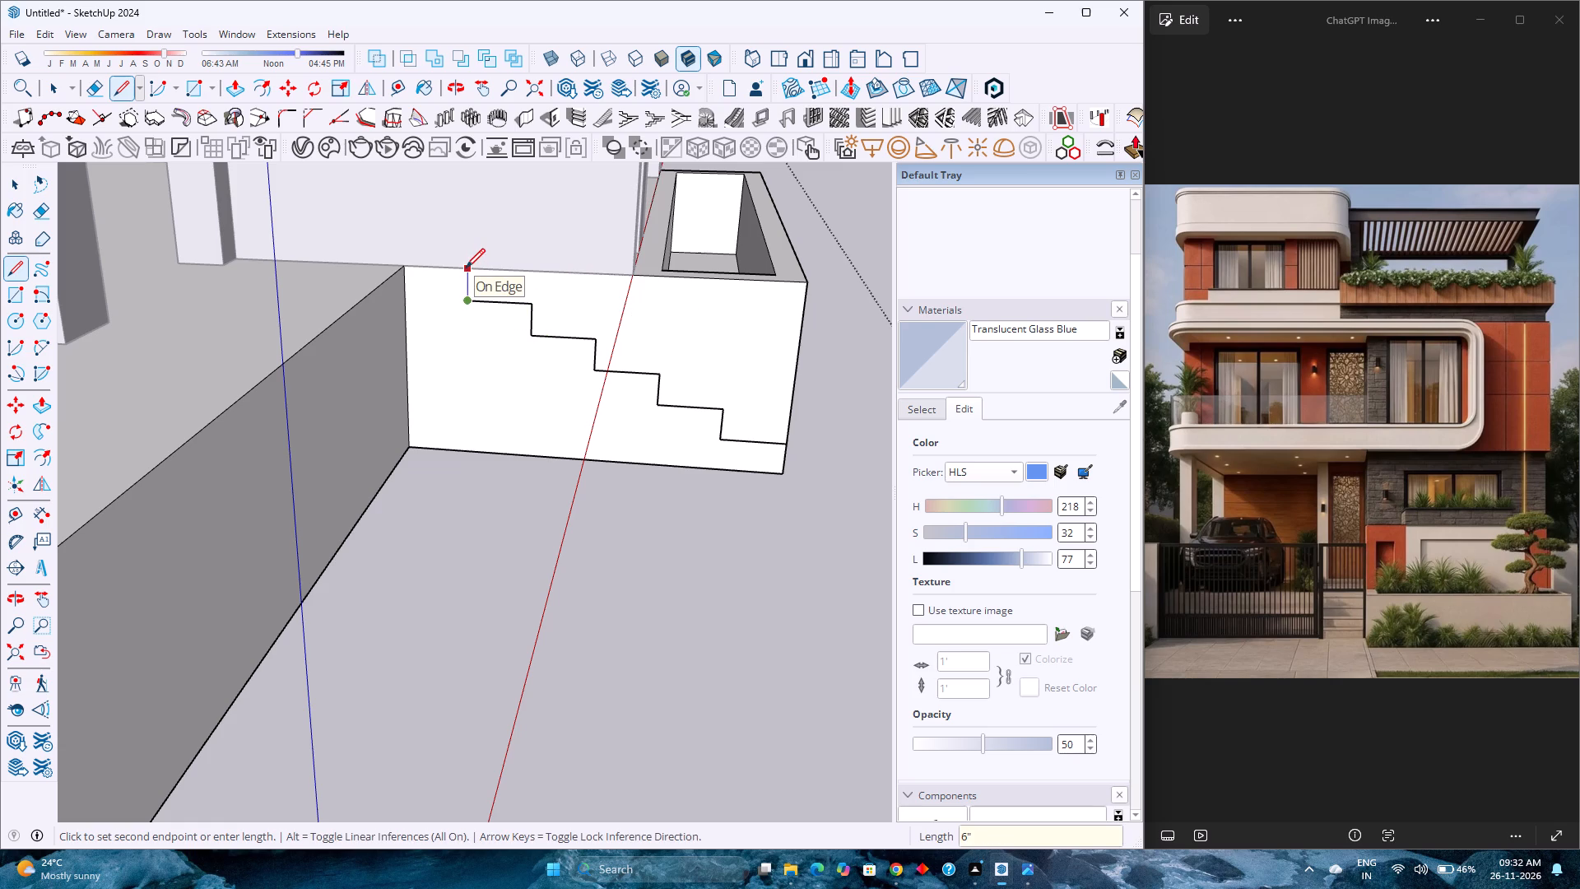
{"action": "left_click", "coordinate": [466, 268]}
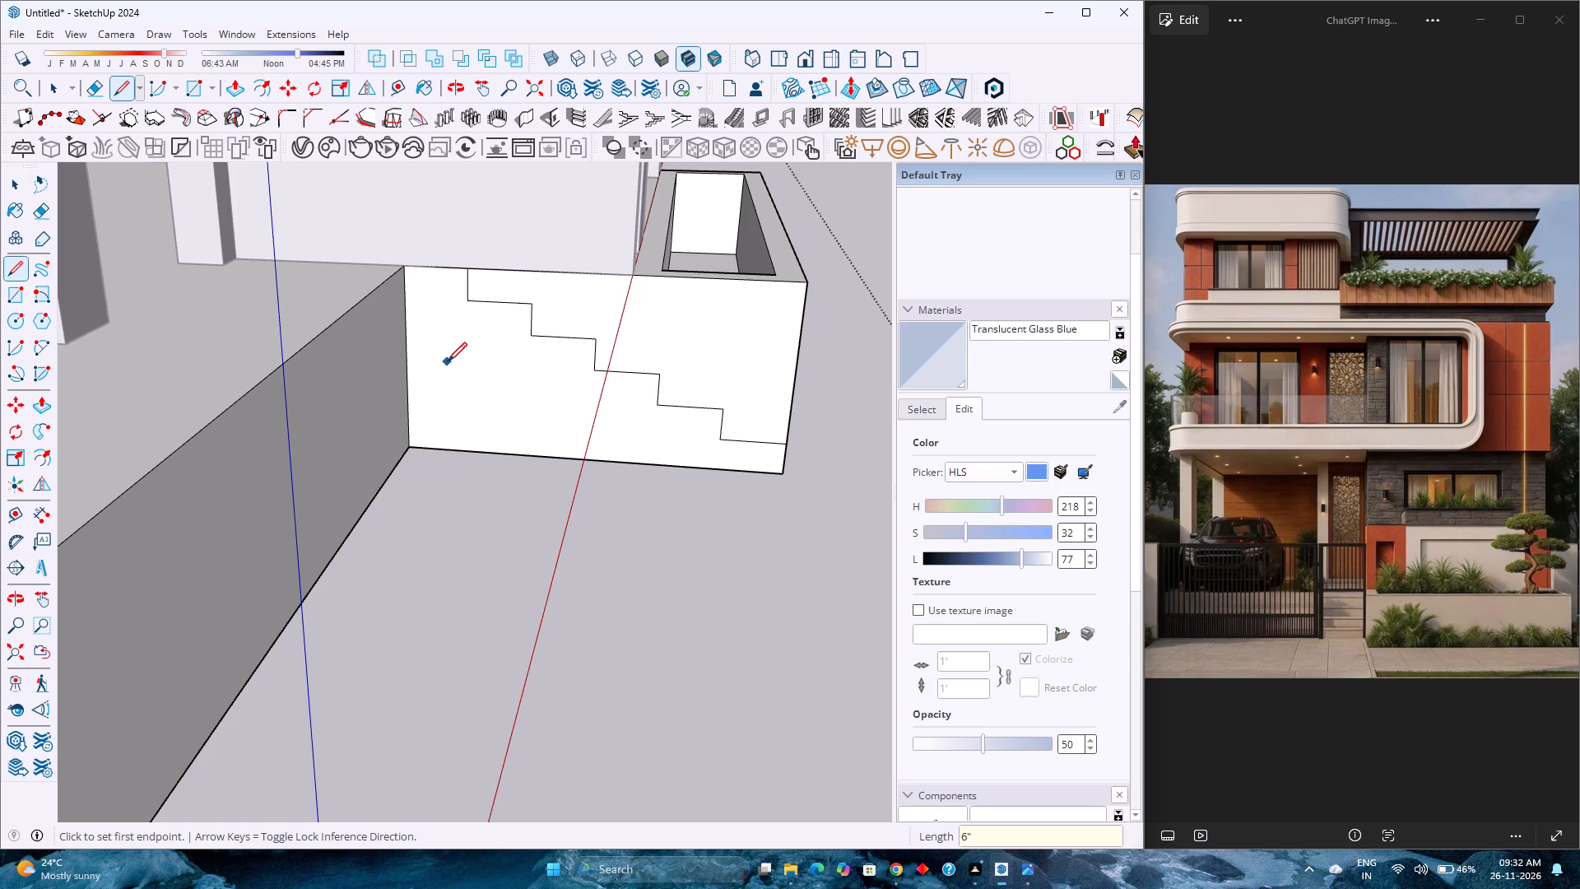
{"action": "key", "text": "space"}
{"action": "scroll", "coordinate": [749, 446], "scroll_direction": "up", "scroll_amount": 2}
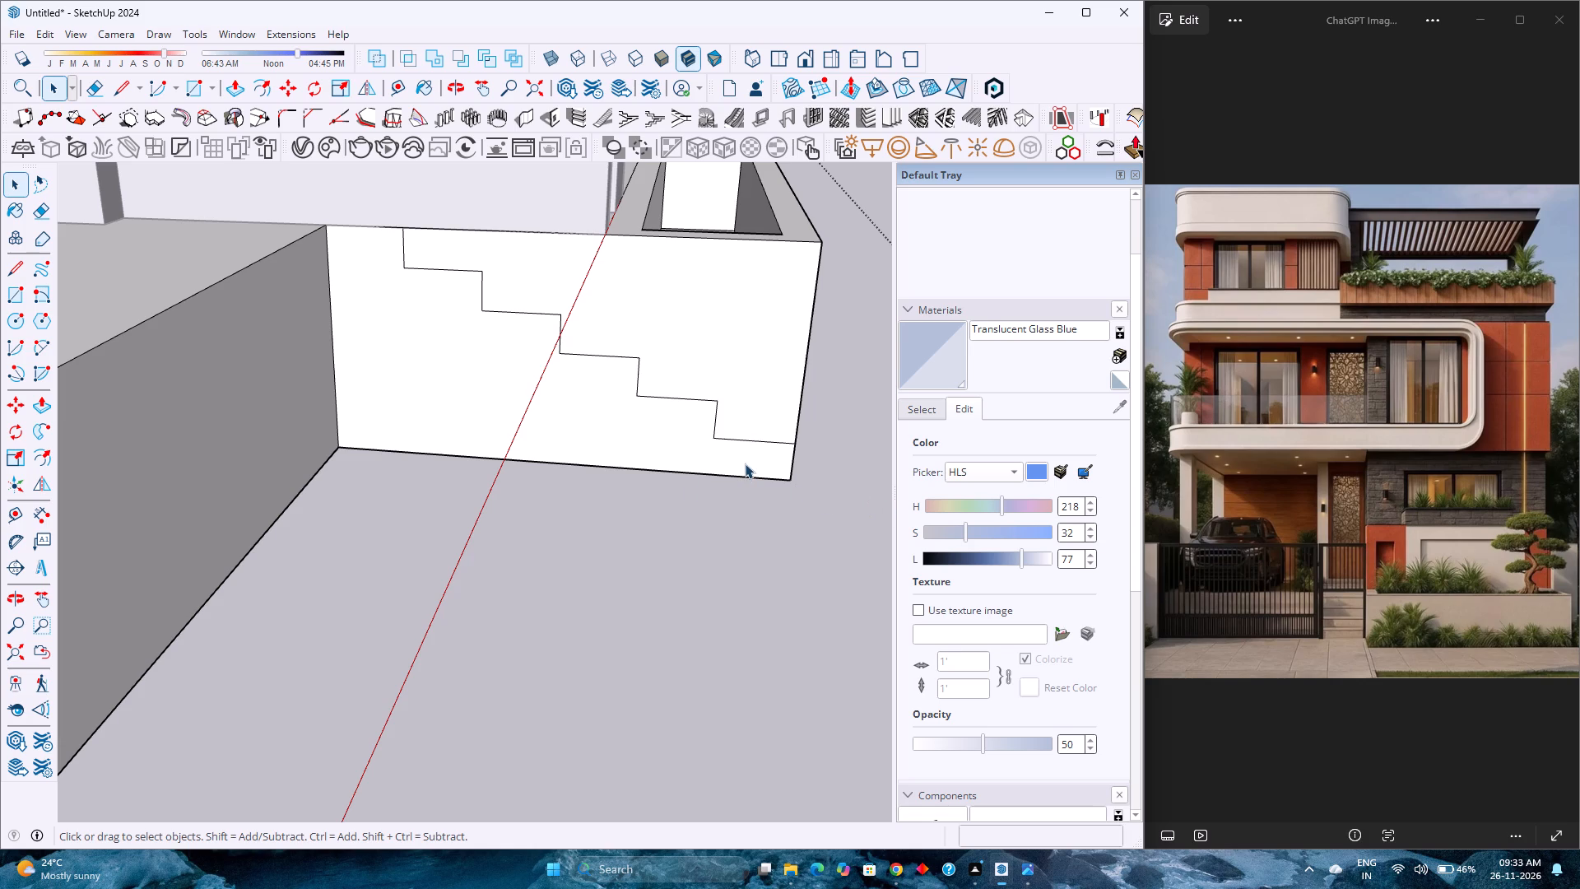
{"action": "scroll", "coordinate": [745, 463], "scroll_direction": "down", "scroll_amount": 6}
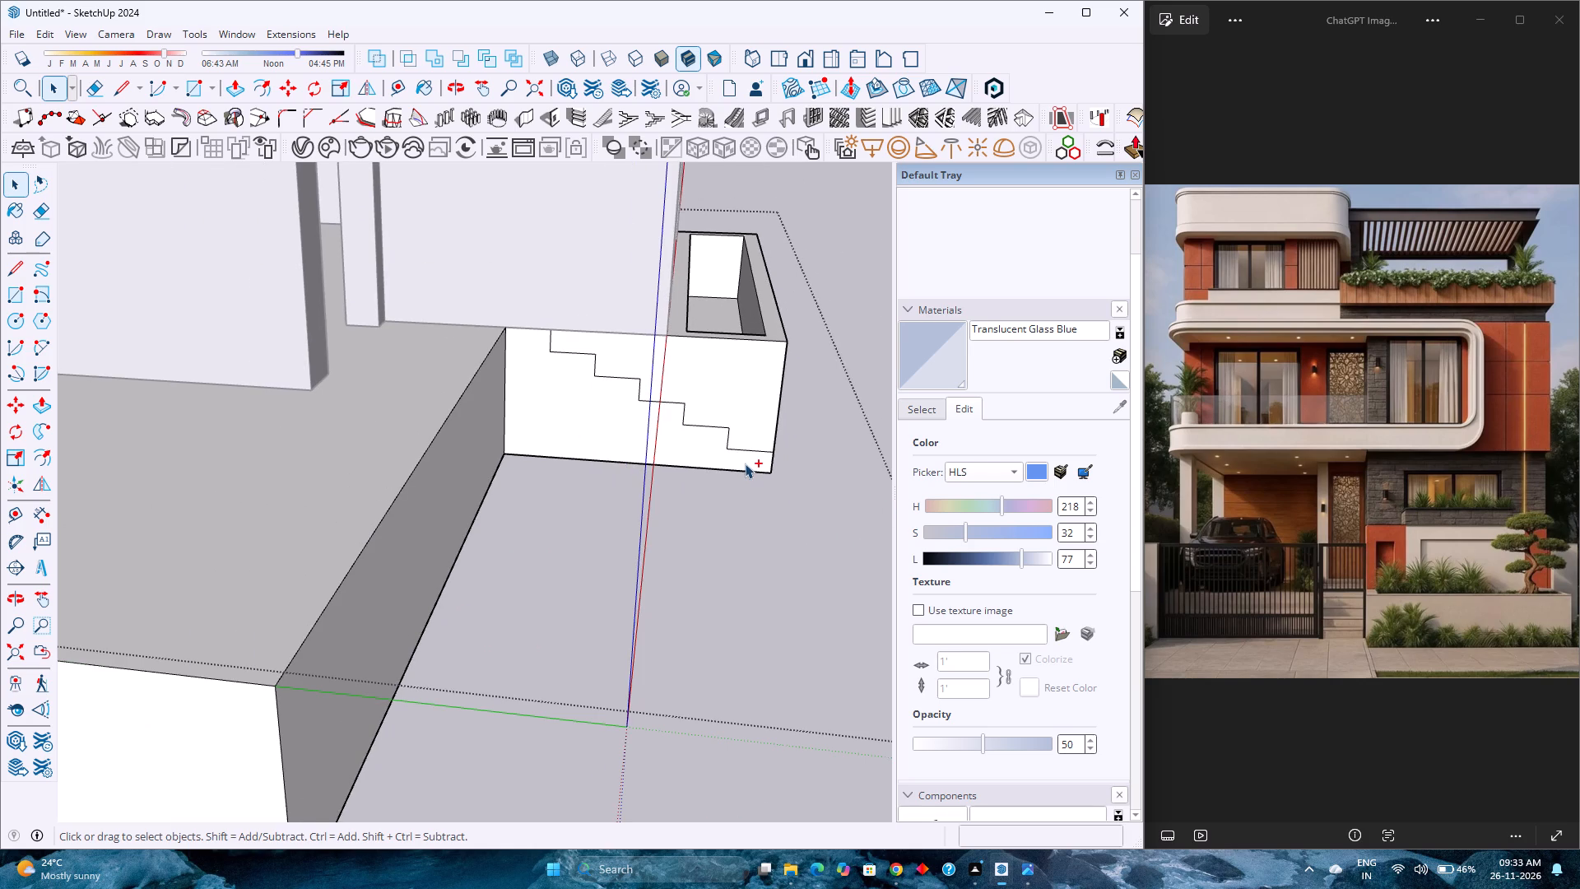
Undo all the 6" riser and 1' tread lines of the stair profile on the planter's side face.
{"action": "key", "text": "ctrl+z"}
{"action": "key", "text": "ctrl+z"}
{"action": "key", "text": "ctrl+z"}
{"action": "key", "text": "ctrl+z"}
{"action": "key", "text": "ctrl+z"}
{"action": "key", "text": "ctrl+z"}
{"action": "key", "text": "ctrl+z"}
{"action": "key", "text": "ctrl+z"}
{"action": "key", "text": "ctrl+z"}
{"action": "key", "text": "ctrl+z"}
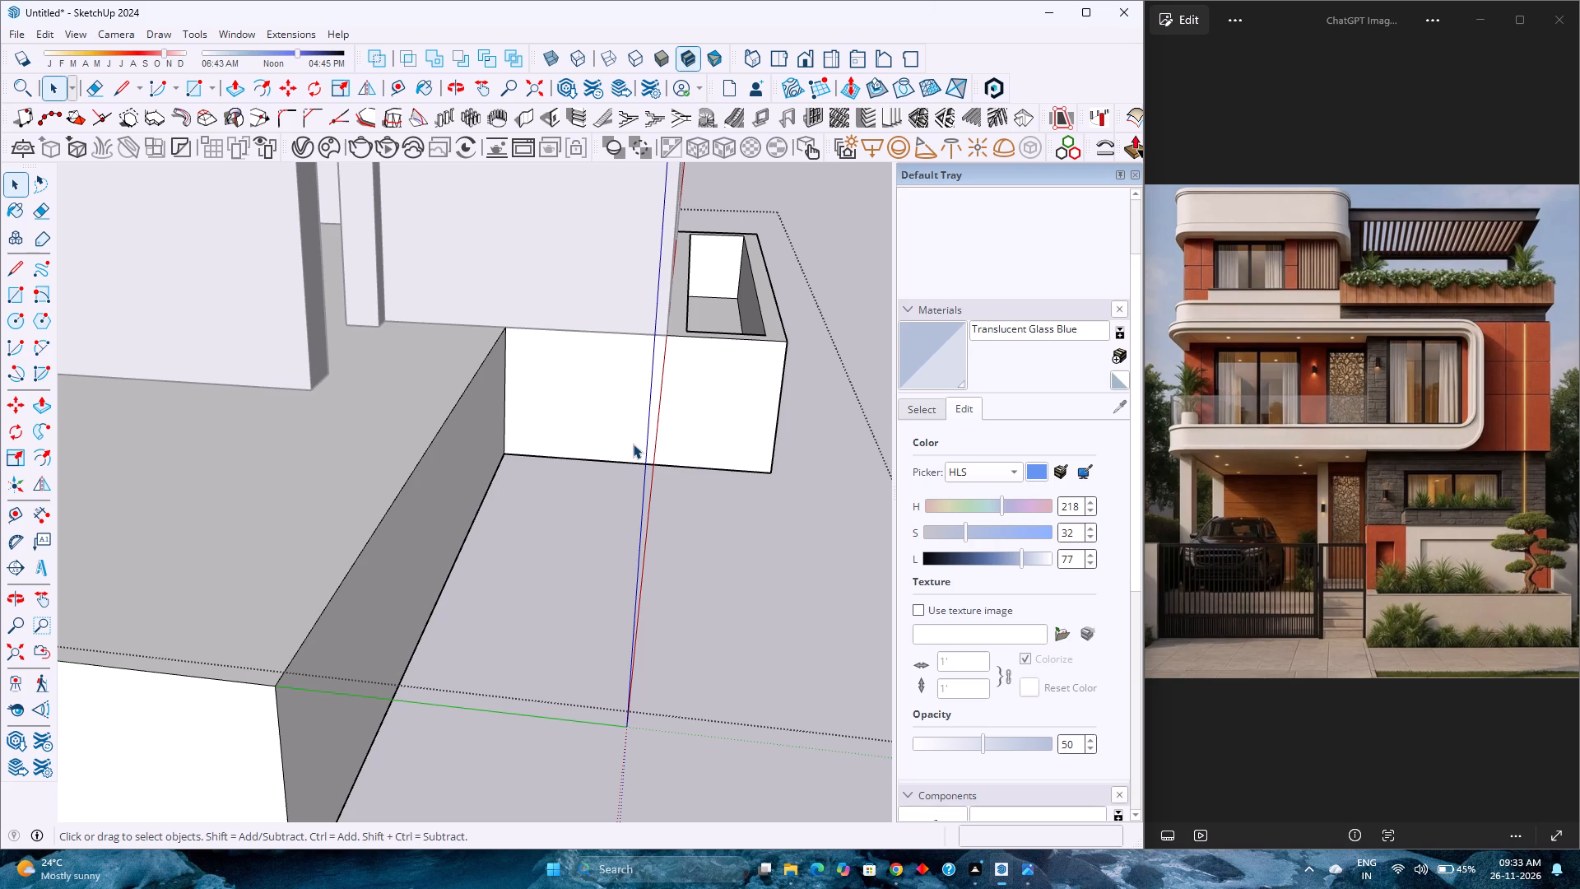
Examine the planter's blank side face and the adjoining plinth recess from low and high viewpoints.
{"action": "scroll", "coordinate": [653, 503], "scroll_direction": "down", "scroll_amount": 1}
{"action": "scroll", "coordinate": [650, 505], "scroll_direction": "up", "scroll_amount": 4}
{"action": "middle_click", "coordinate": [650, 505]}
{"action": "middle_click_drag", "start_coordinate": [647, 505], "coordinate": [511, 415]}
{"action": "middle_click", "coordinate": [511, 415]}
{"action": "scroll", "coordinate": [511, 414], "scroll_direction": "down", "scroll_amount": 3}
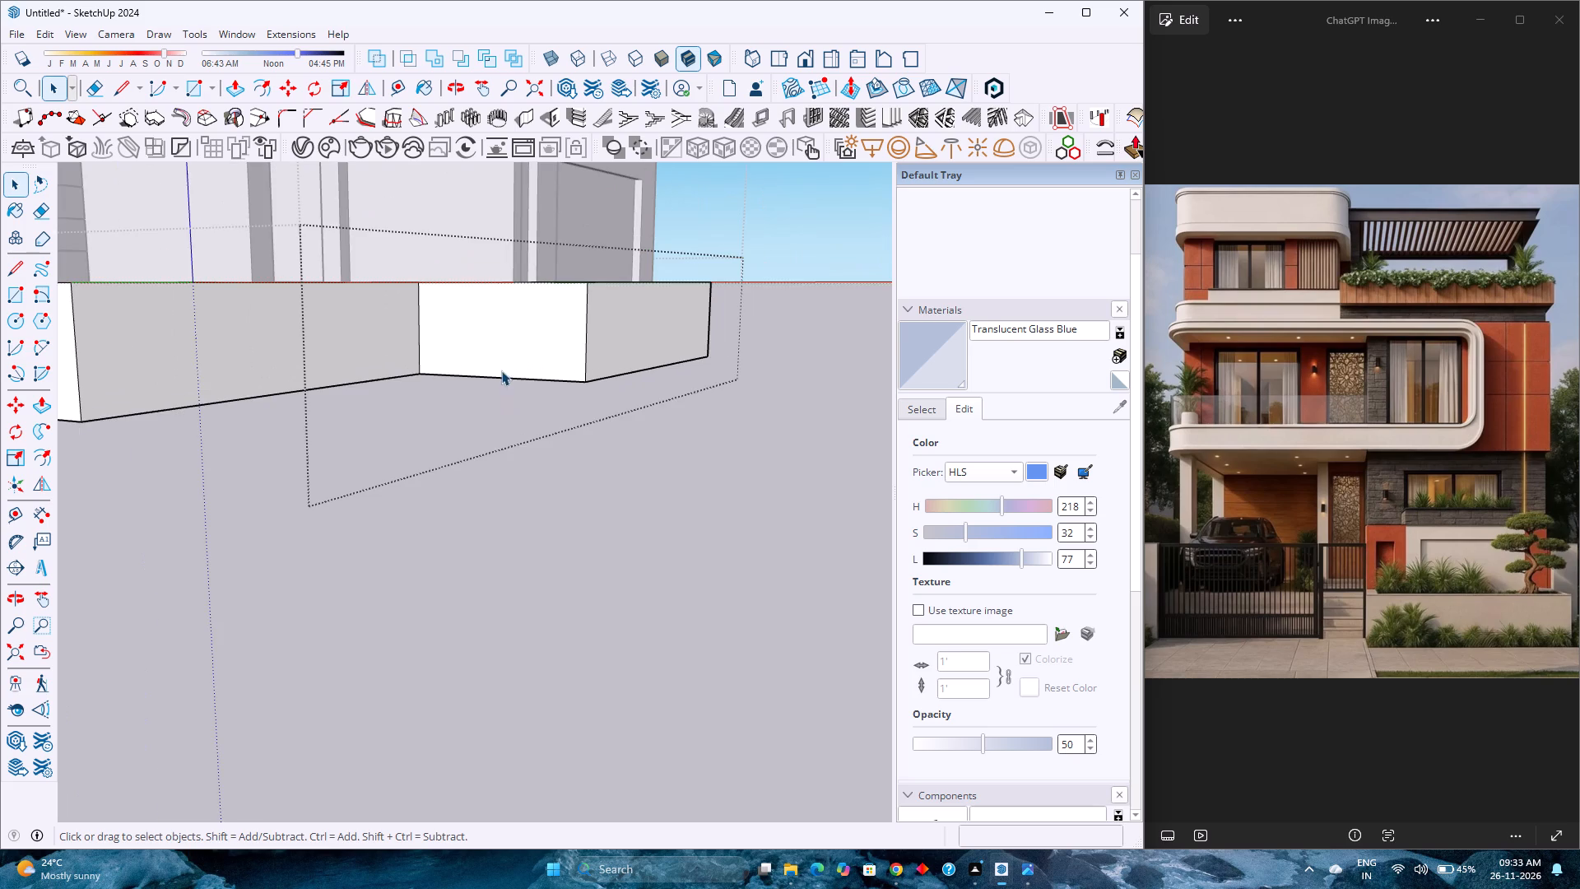
{"action": "scroll", "coordinate": [495, 366], "scroll_direction": "up", "scroll_amount": 5}
{"action": "scroll", "coordinate": [495, 365], "scroll_direction": "down", "scroll_amount": 6}
{"action": "scroll", "coordinate": [497, 359], "scroll_direction": "up", "scroll_amount": 4}
{"action": "scroll", "coordinate": [466, 296], "scroll_direction": "up", "scroll_amount": 4}
{"action": "middle_click_drag", "start_coordinate": [466, 296], "coordinate": [477, 304]}
{"action": "middle_click_drag", "start_coordinate": [480, 305], "coordinate": [565, 347]}
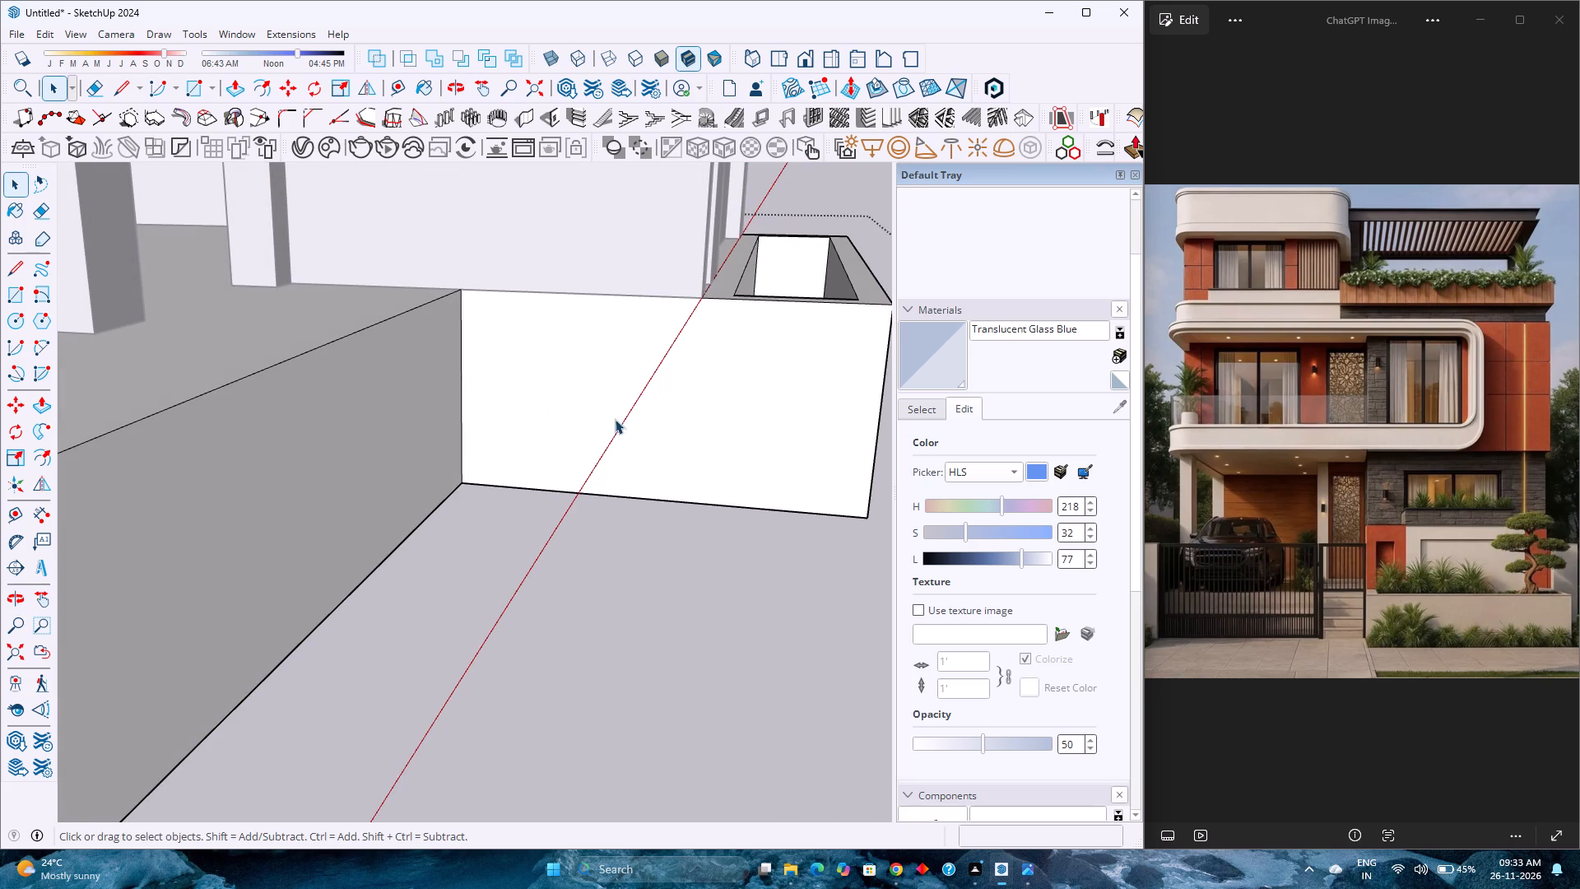
{"action": "scroll", "coordinate": [525, 447], "scroll_direction": "up", "scroll_amount": 3}
{"action": "scroll", "coordinate": [525, 447], "scroll_direction": "down", "scroll_amount": 3}
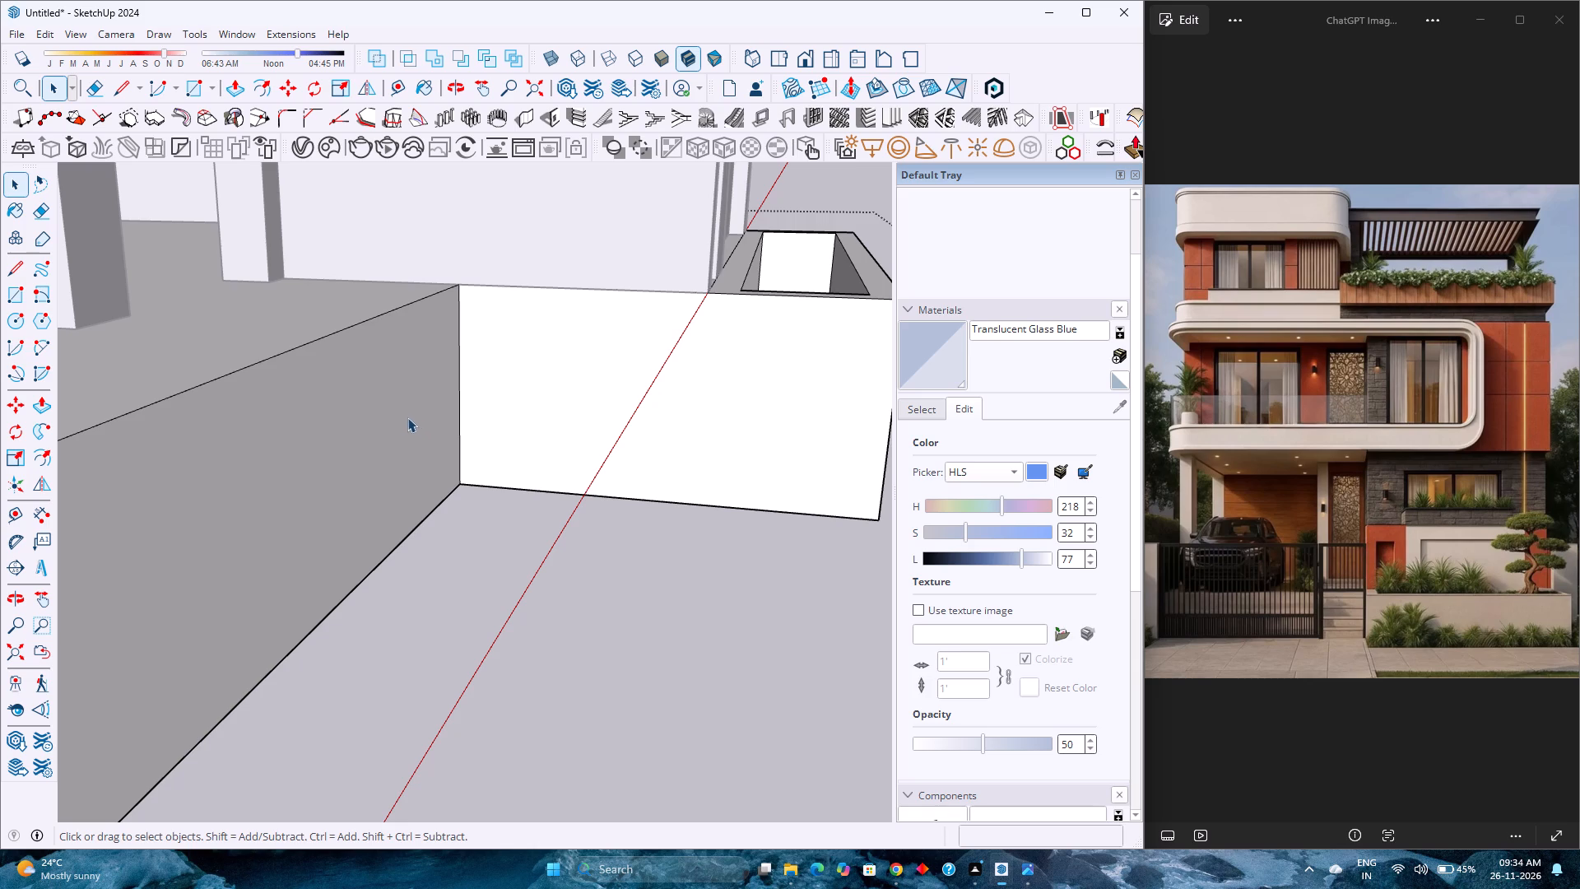
{"action": "scroll", "coordinate": [530, 371], "scroll_direction": "down", "scroll_amount": 2}
{"action": "scroll", "coordinate": [525, 357], "scroll_direction": "up", "scroll_amount": 2}
{"action": "middle_click_drag", "start_coordinate": [525, 357], "coordinate": [508, 458]}
{"action": "scroll", "coordinate": [508, 458], "scroll_direction": "down", "scroll_amount": 3}
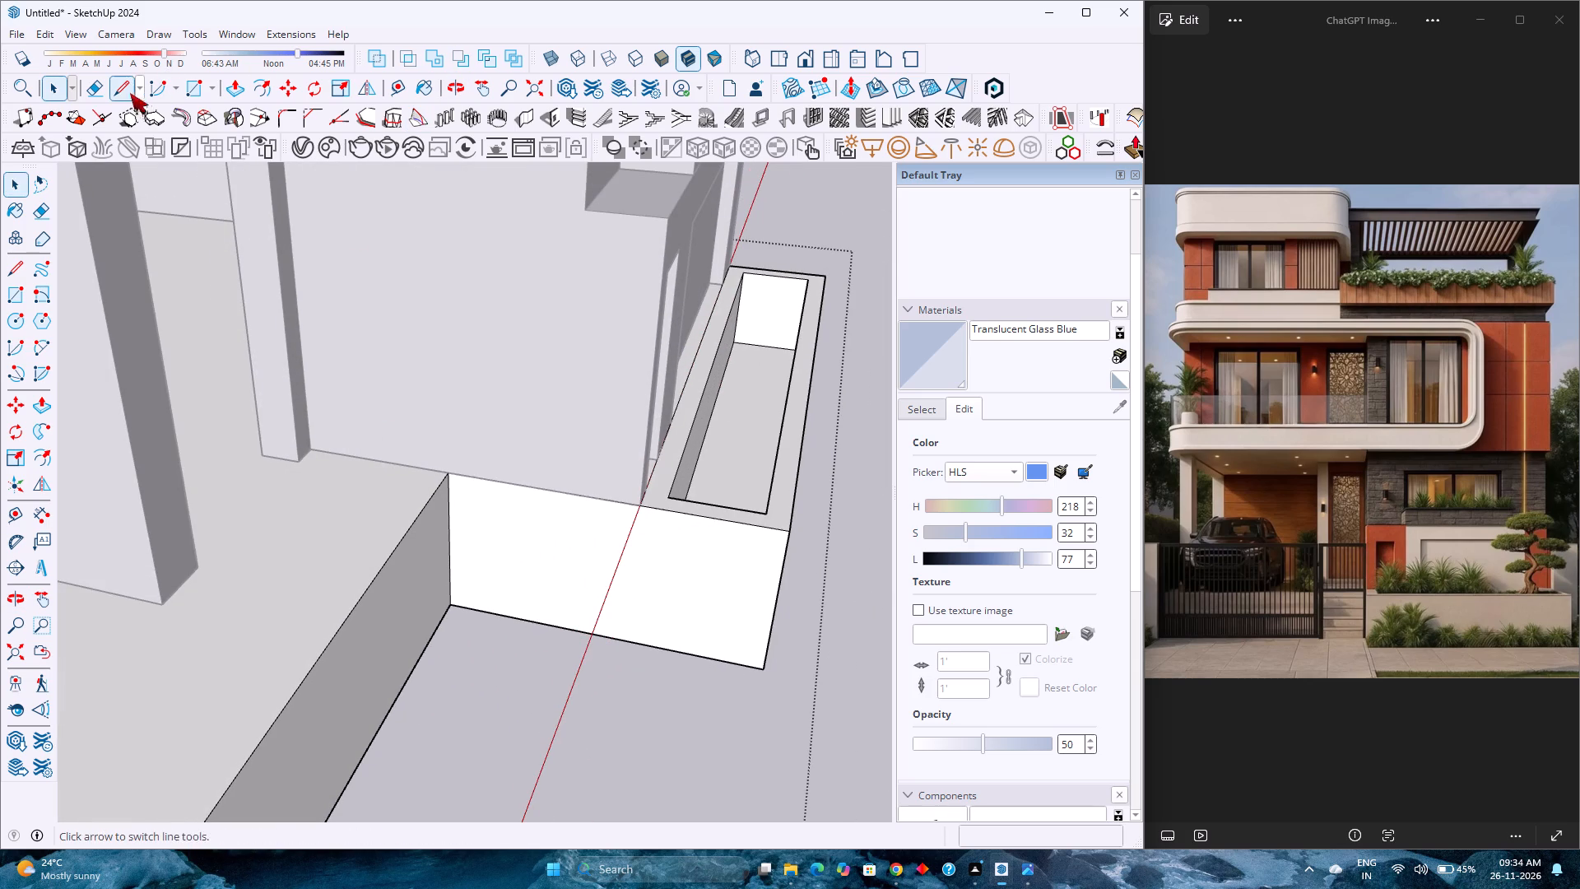
Mark a 1' landing along the side face's top edge from its inner corner, and draw a 6" riser down with a 1' tread.
{"action": "left_click", "coordinate": [119, 93]}
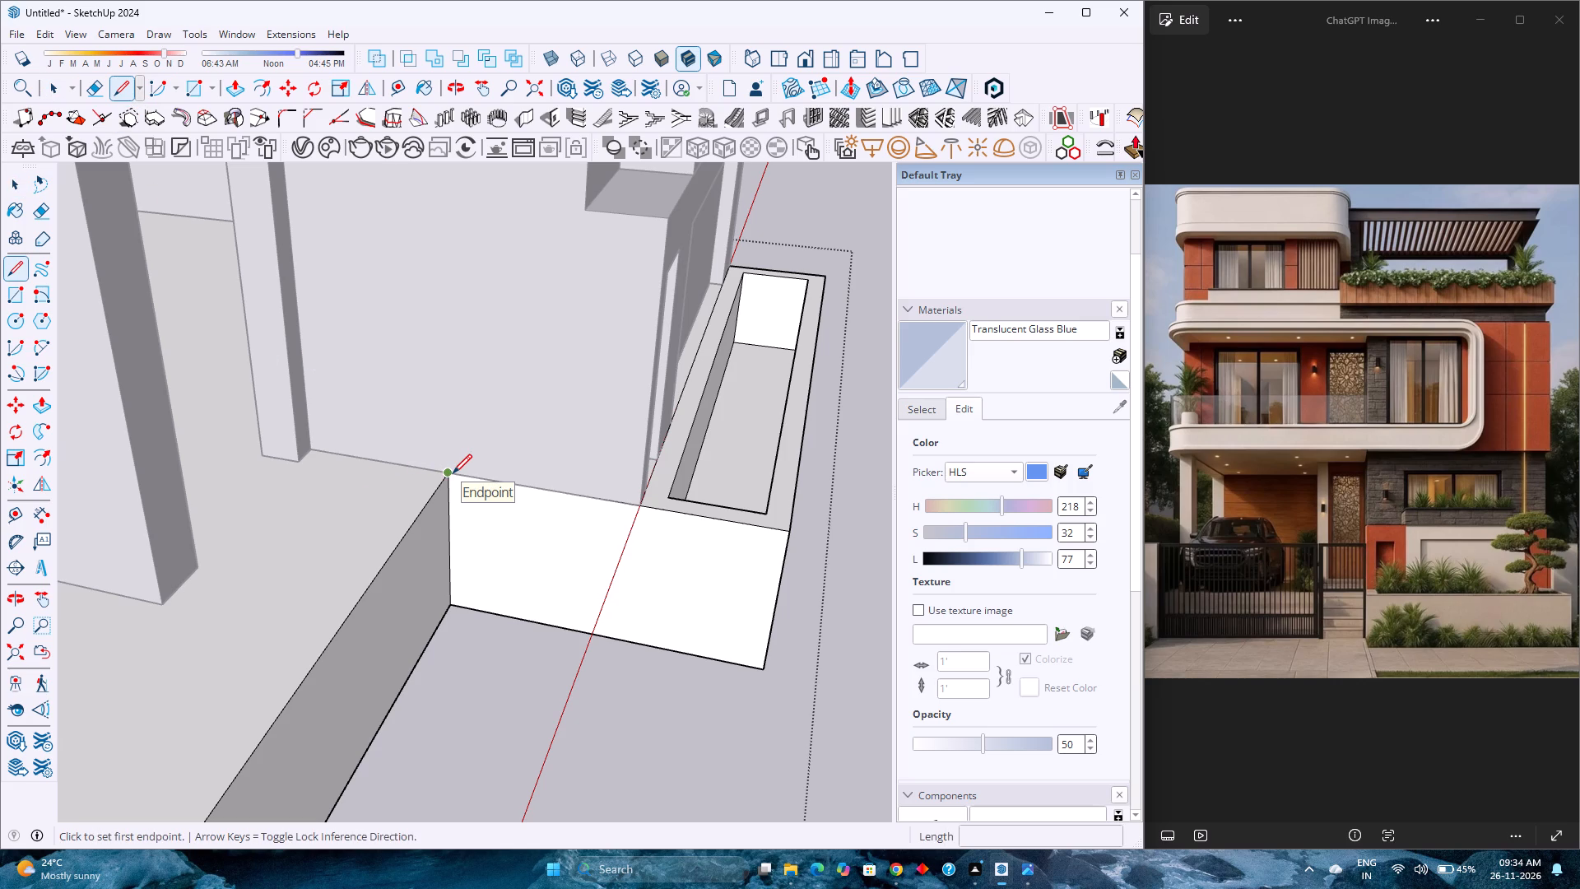
{"action": "left_click", "coordinate": [453, 473]}
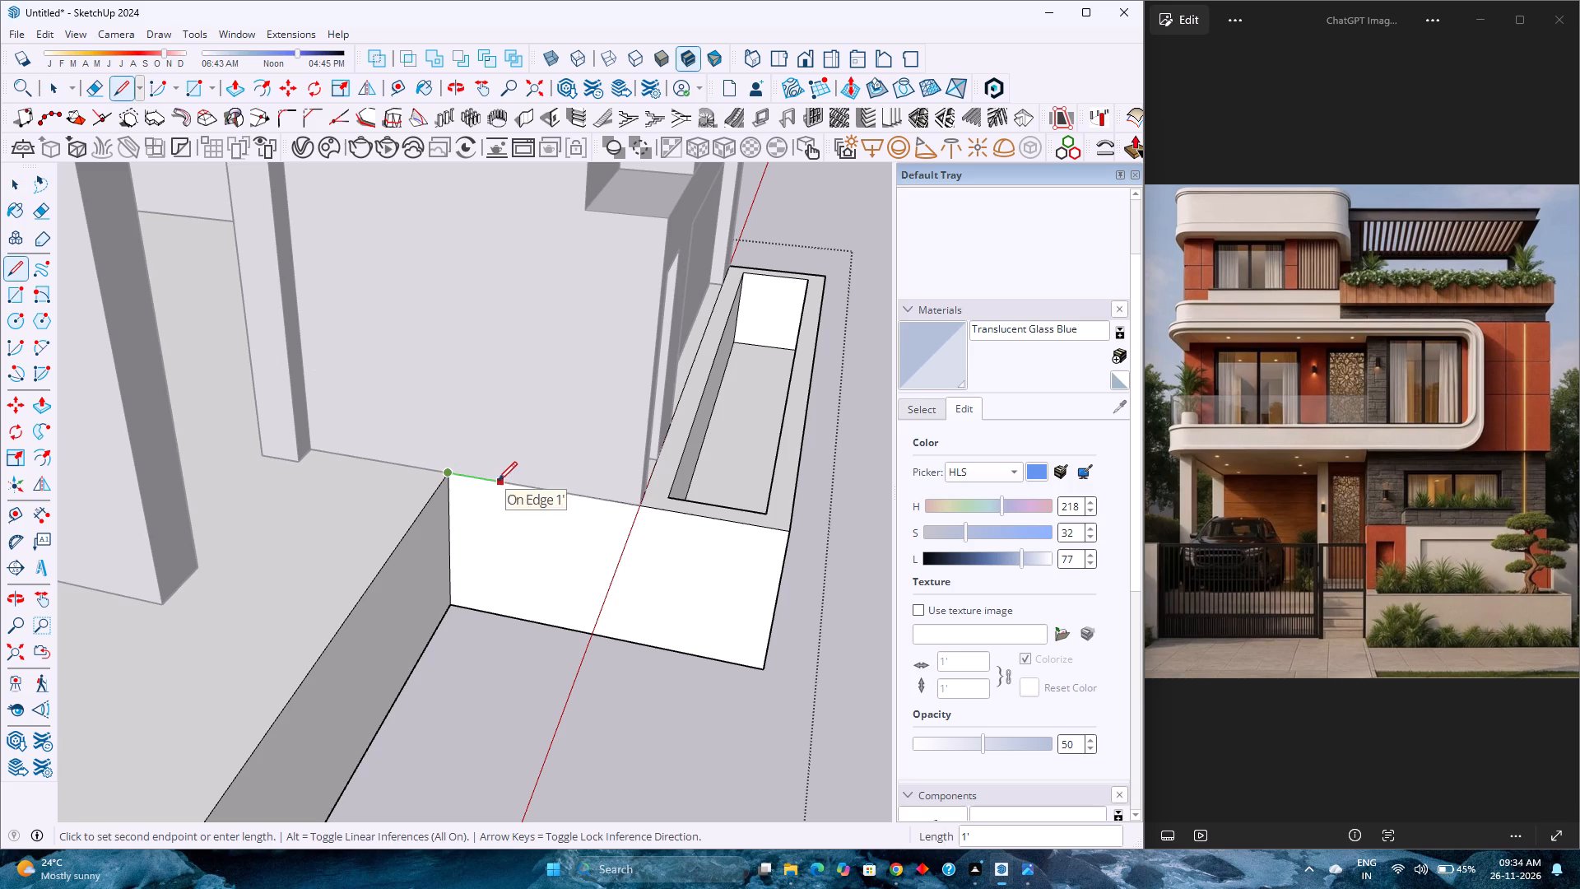
{"action": "left_click", "coordinate": [499, 481]}
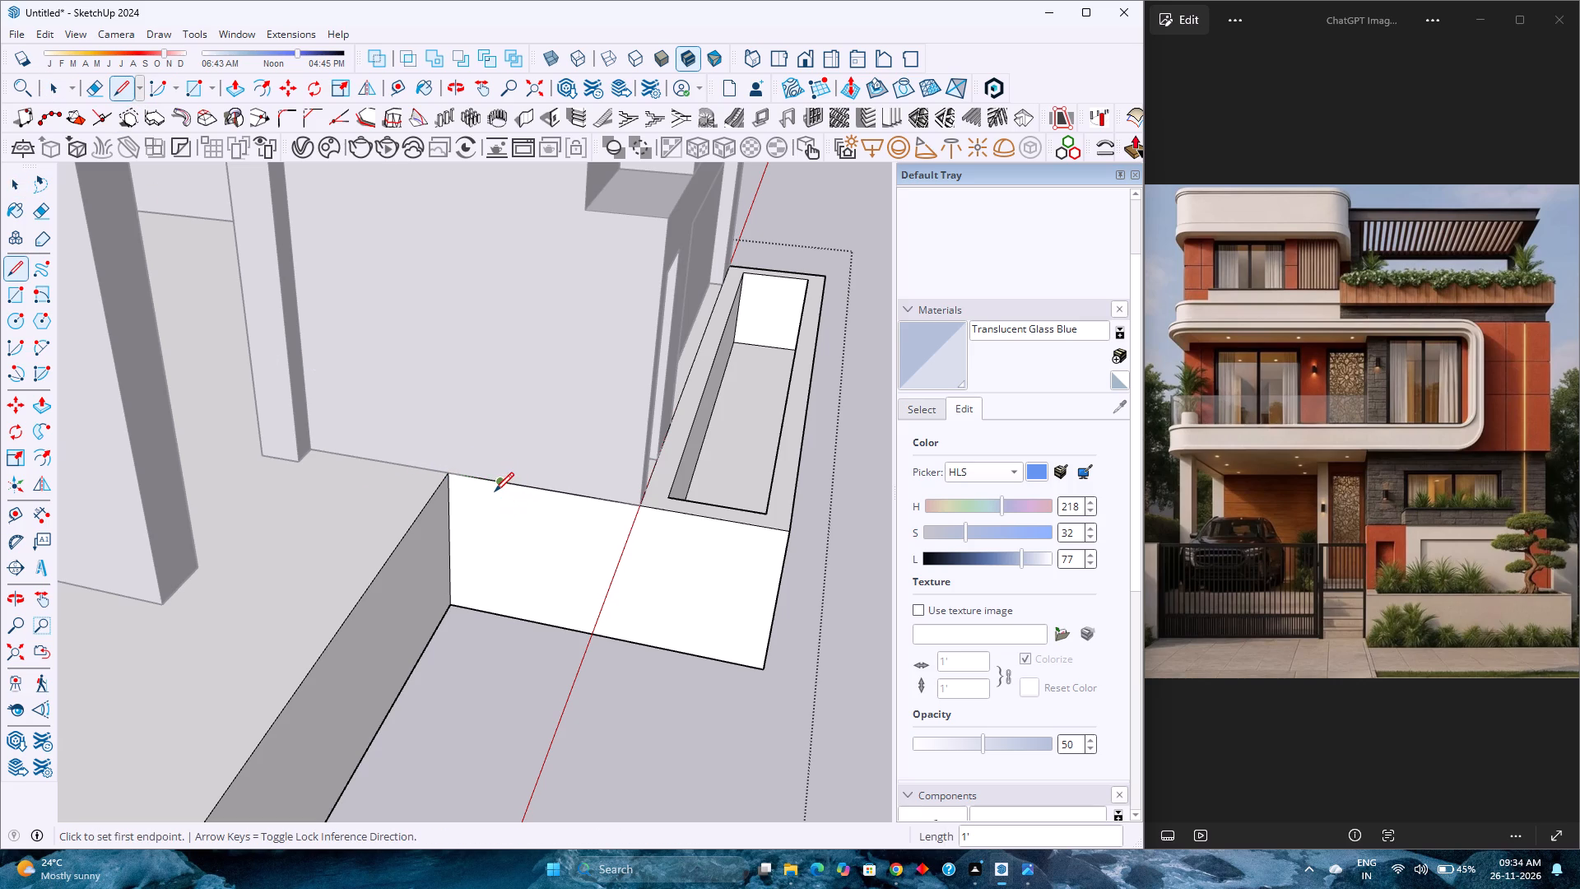
{"action": "left_click", "coordinate": [496, 486]}
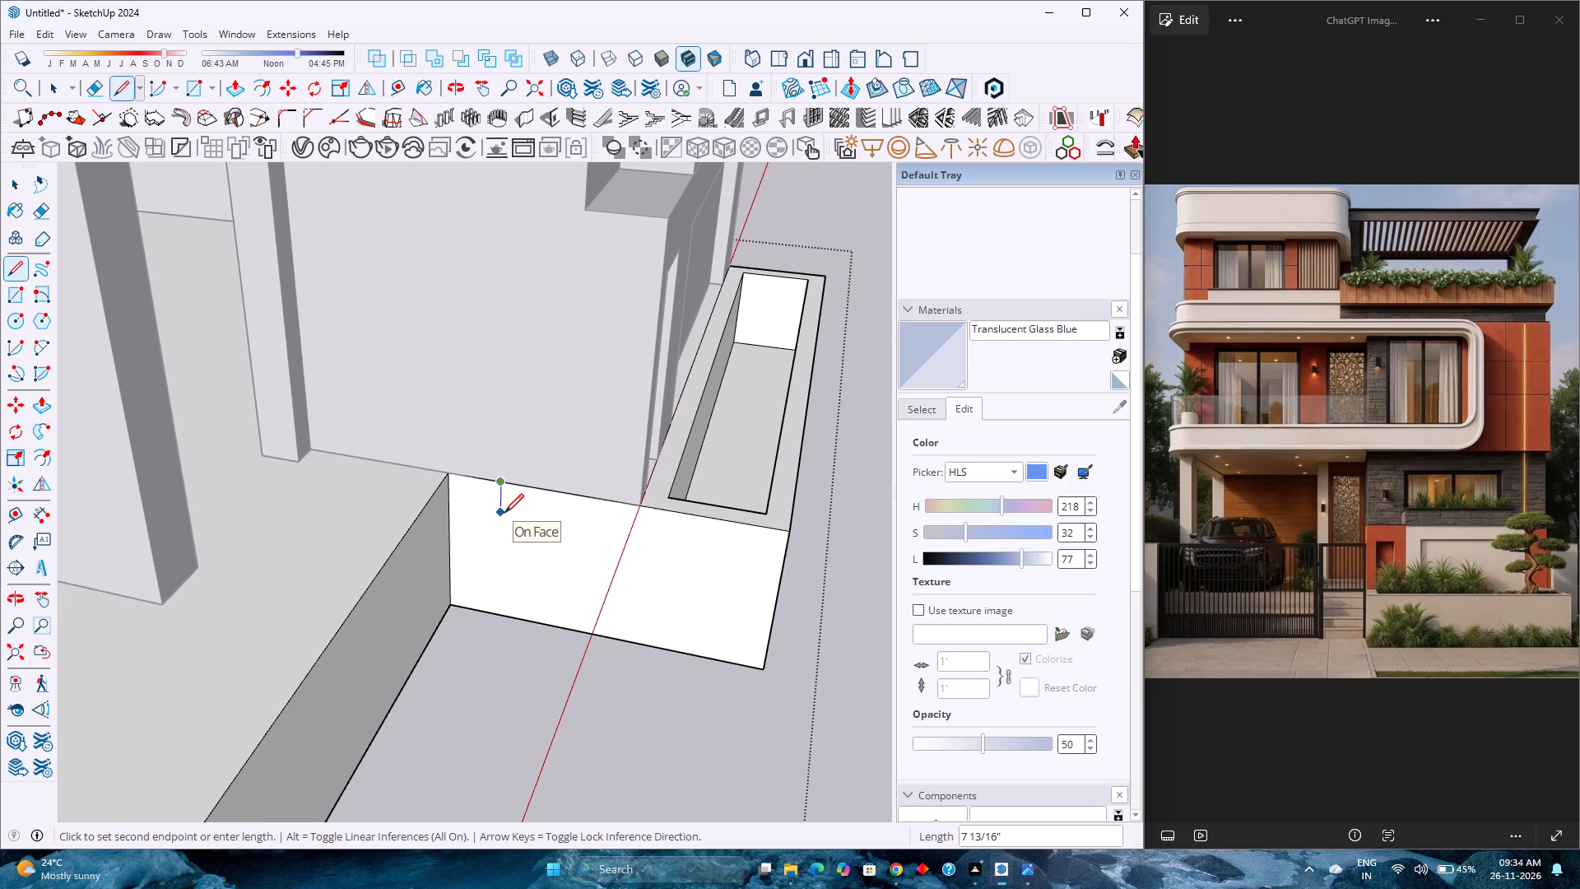
{"action": "scroll", "coordinate": [506, 513], "scroll_direction": "up", "scroll_amount": 7}
{"action": "middle_click_drag", "start_coordinate": [506, 513], "coordinate": [503, 418]}
{"action": "middle_click", "coordinate": [504, 418]}
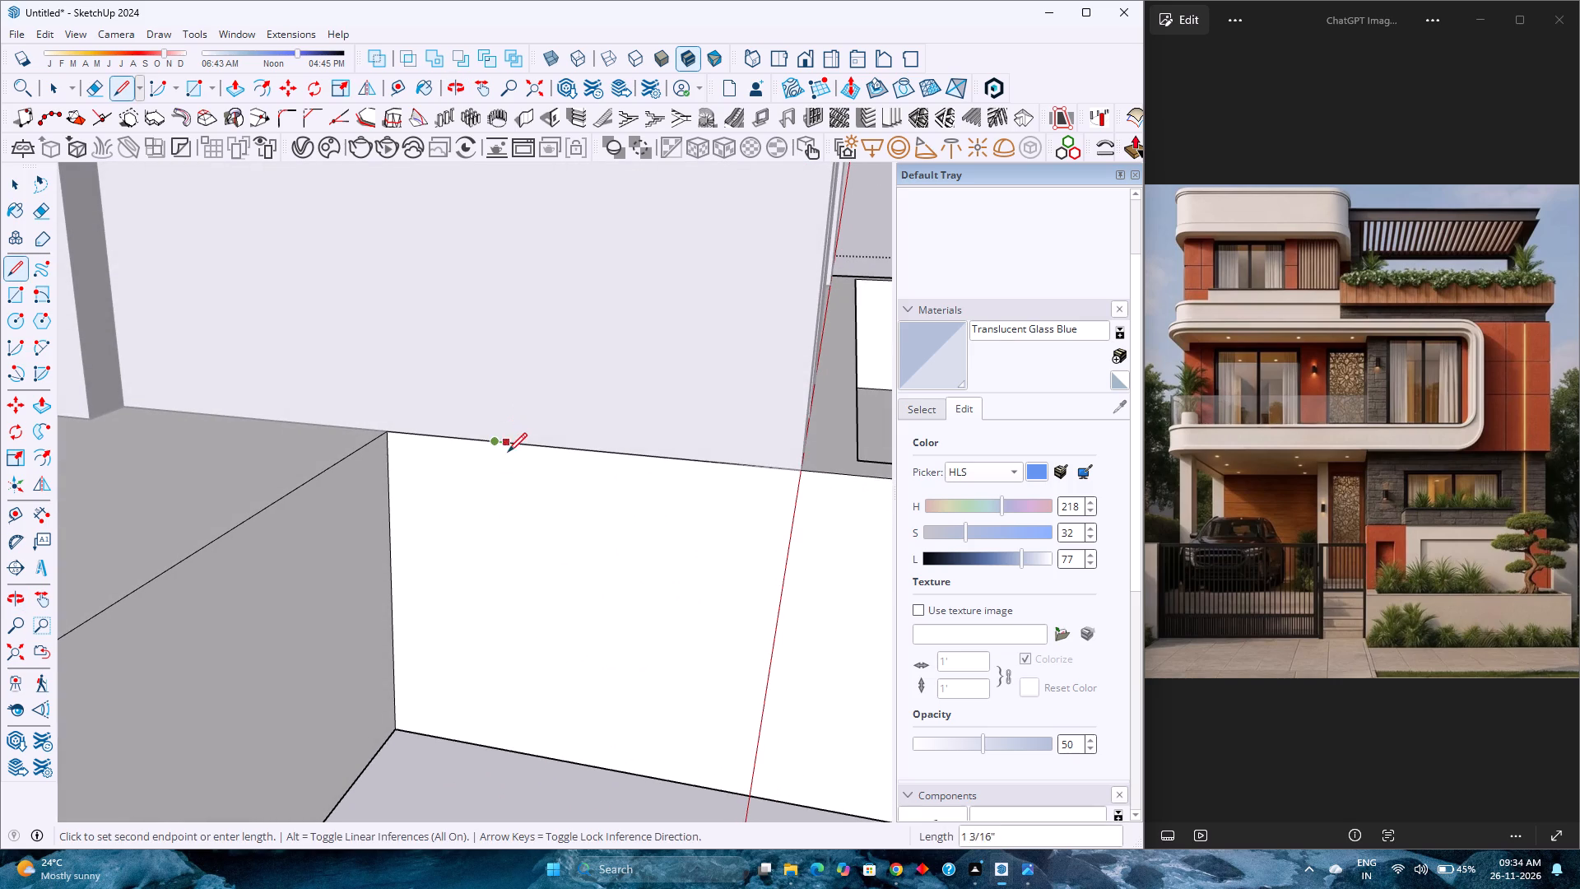
{"action": "key", "text": "Up"}
{"action": "key", "text": "6"}
{"action": "key", "text": "Return"}
{"action": "type", "text": "1'"}
{"action": "key", "text": "Return"}
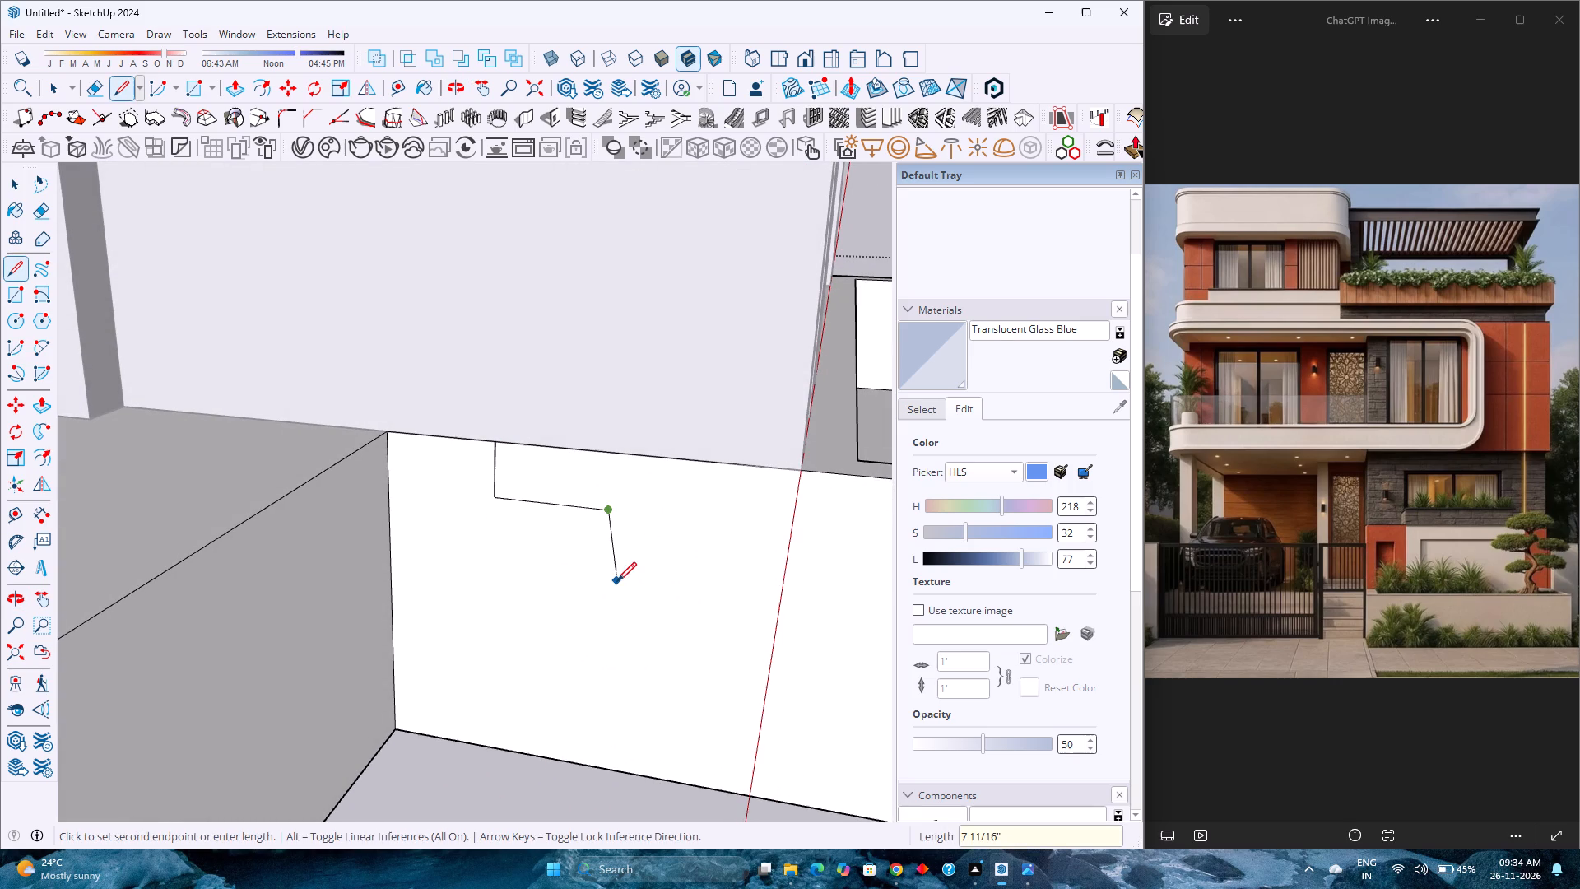
Continue the stair profile with a second 6" riser and 1' tread.
{"action": "key", "text": "Up"}
{"action": "key", "text": "6"}
{"action": "key", "text": "Return"}
{"action": "type", "text": "1'"}
{"action": "key", "text": "Return"}
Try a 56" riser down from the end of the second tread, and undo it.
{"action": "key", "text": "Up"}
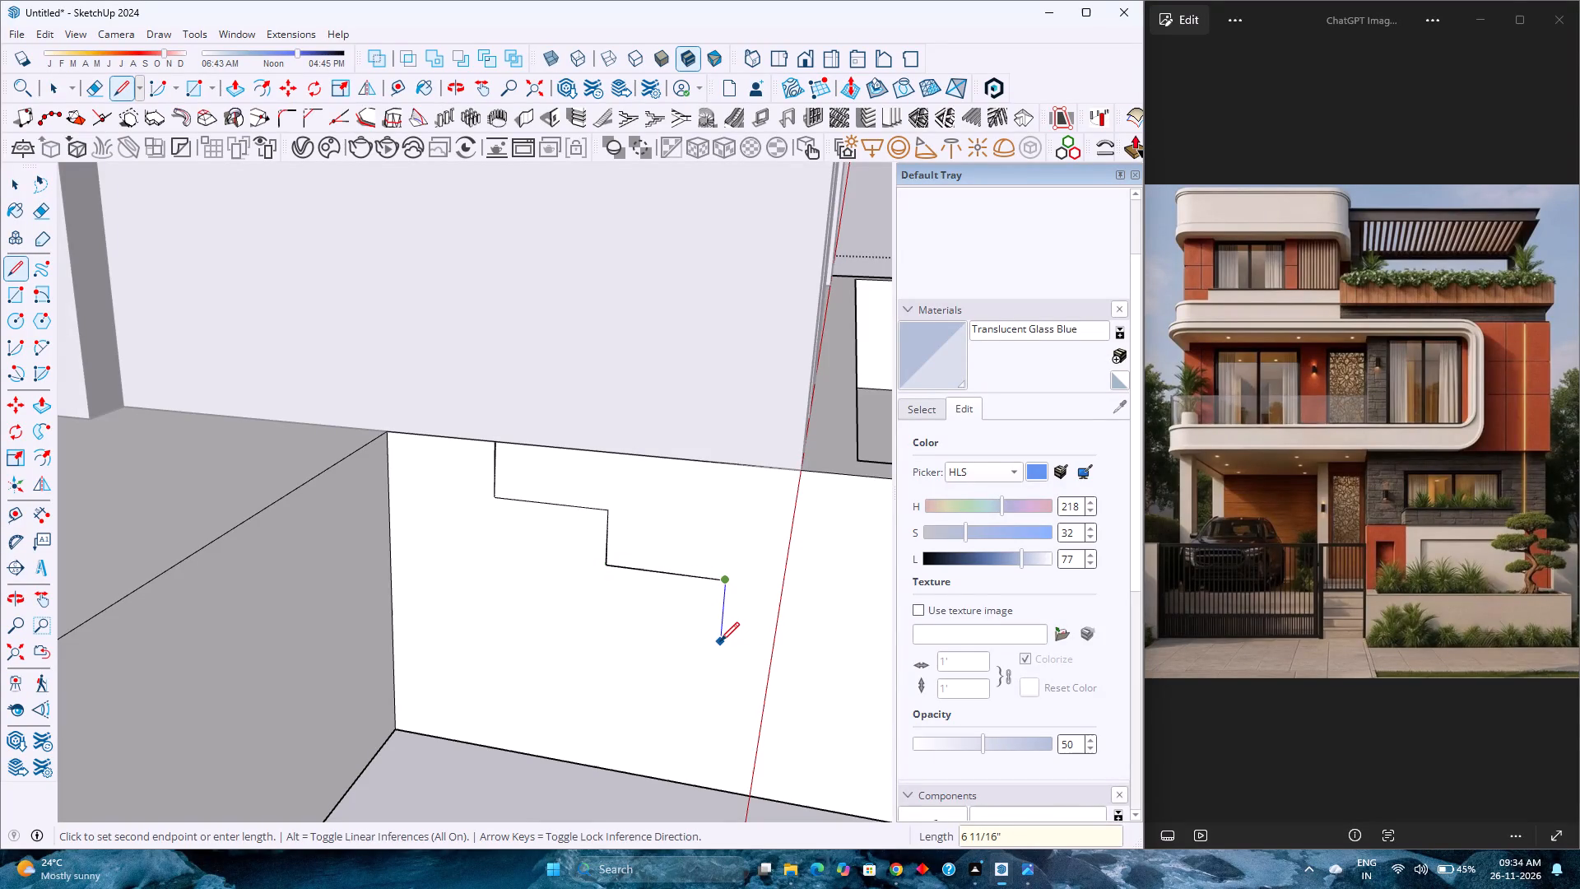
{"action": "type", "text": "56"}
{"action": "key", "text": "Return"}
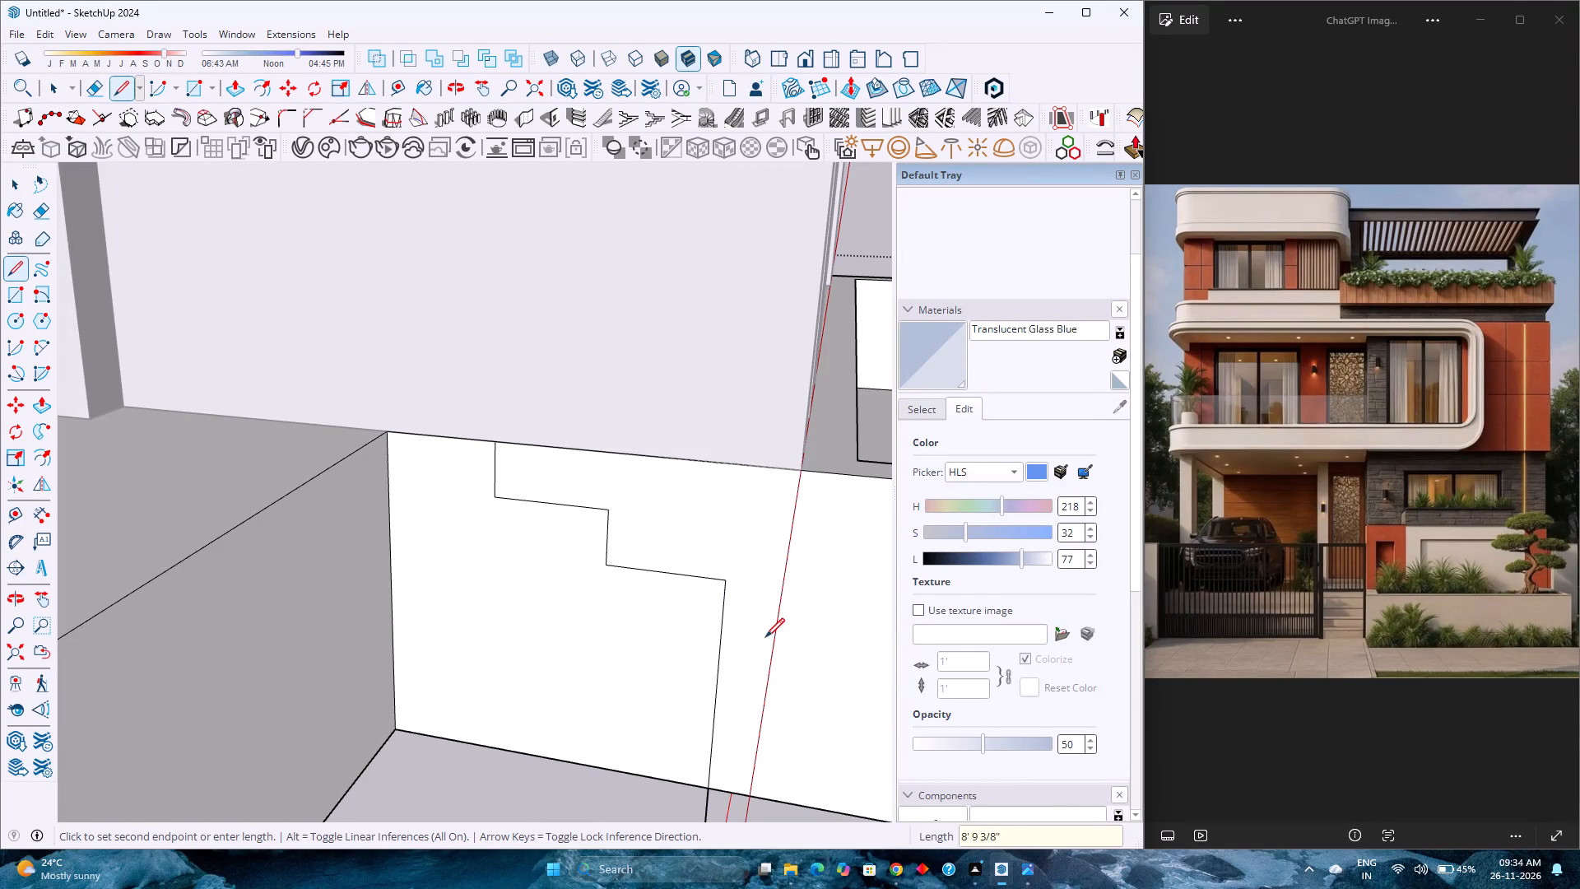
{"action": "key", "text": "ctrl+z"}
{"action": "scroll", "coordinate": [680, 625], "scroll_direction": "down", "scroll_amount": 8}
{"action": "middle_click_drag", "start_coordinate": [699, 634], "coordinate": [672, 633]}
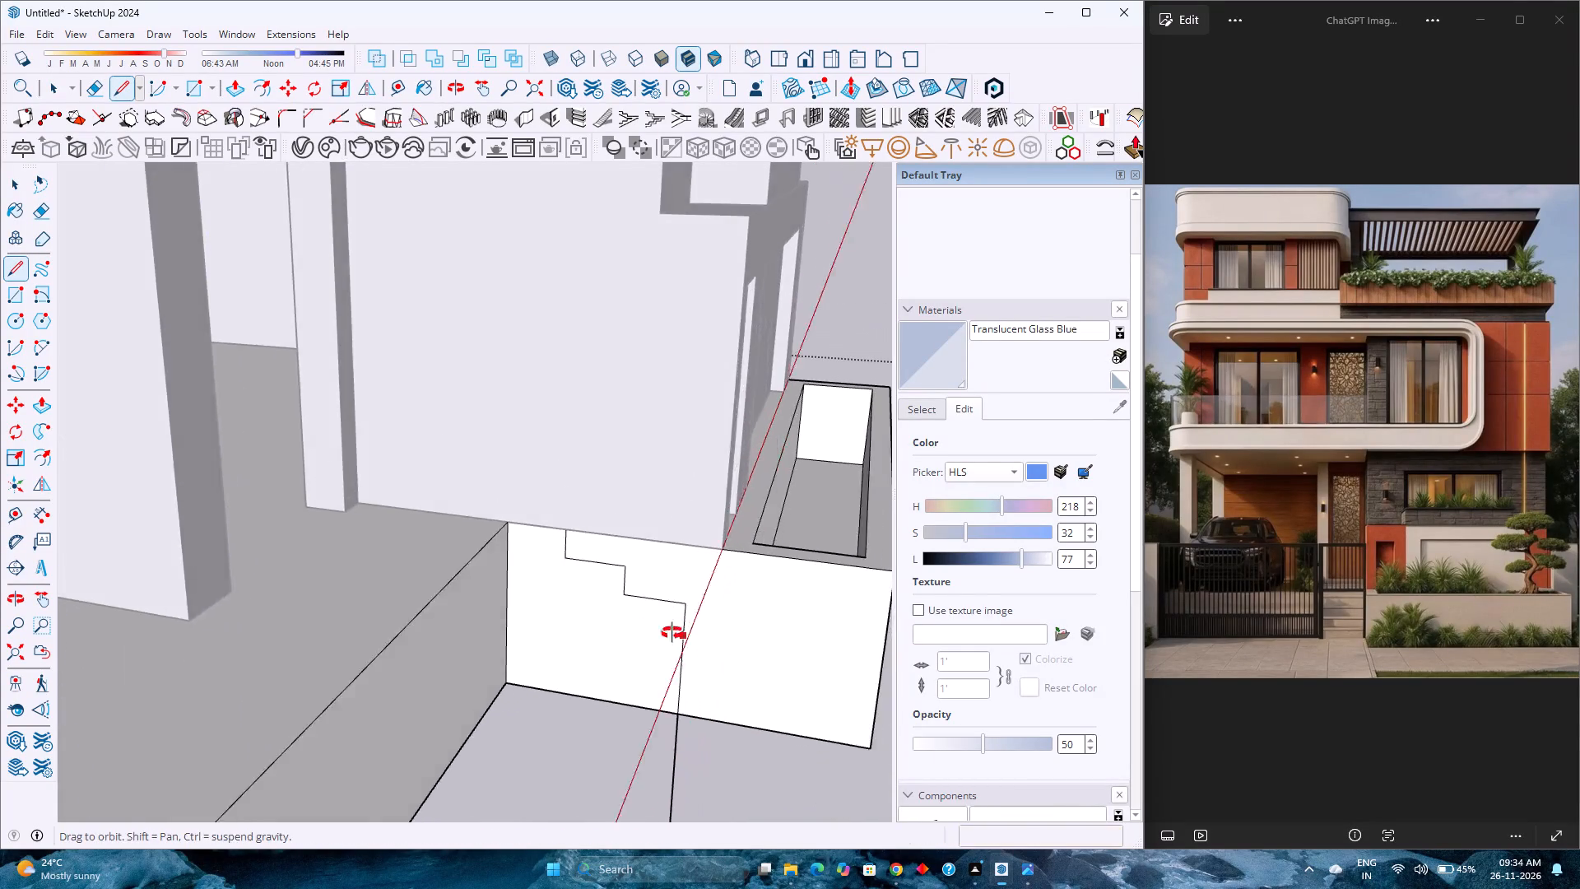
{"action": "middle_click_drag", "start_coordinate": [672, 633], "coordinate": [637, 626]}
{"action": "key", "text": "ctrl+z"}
Draw the third 6" riser and 1' tread from the end of the second tread.
{"action": "left_click", "coordinate": [593, 598]}
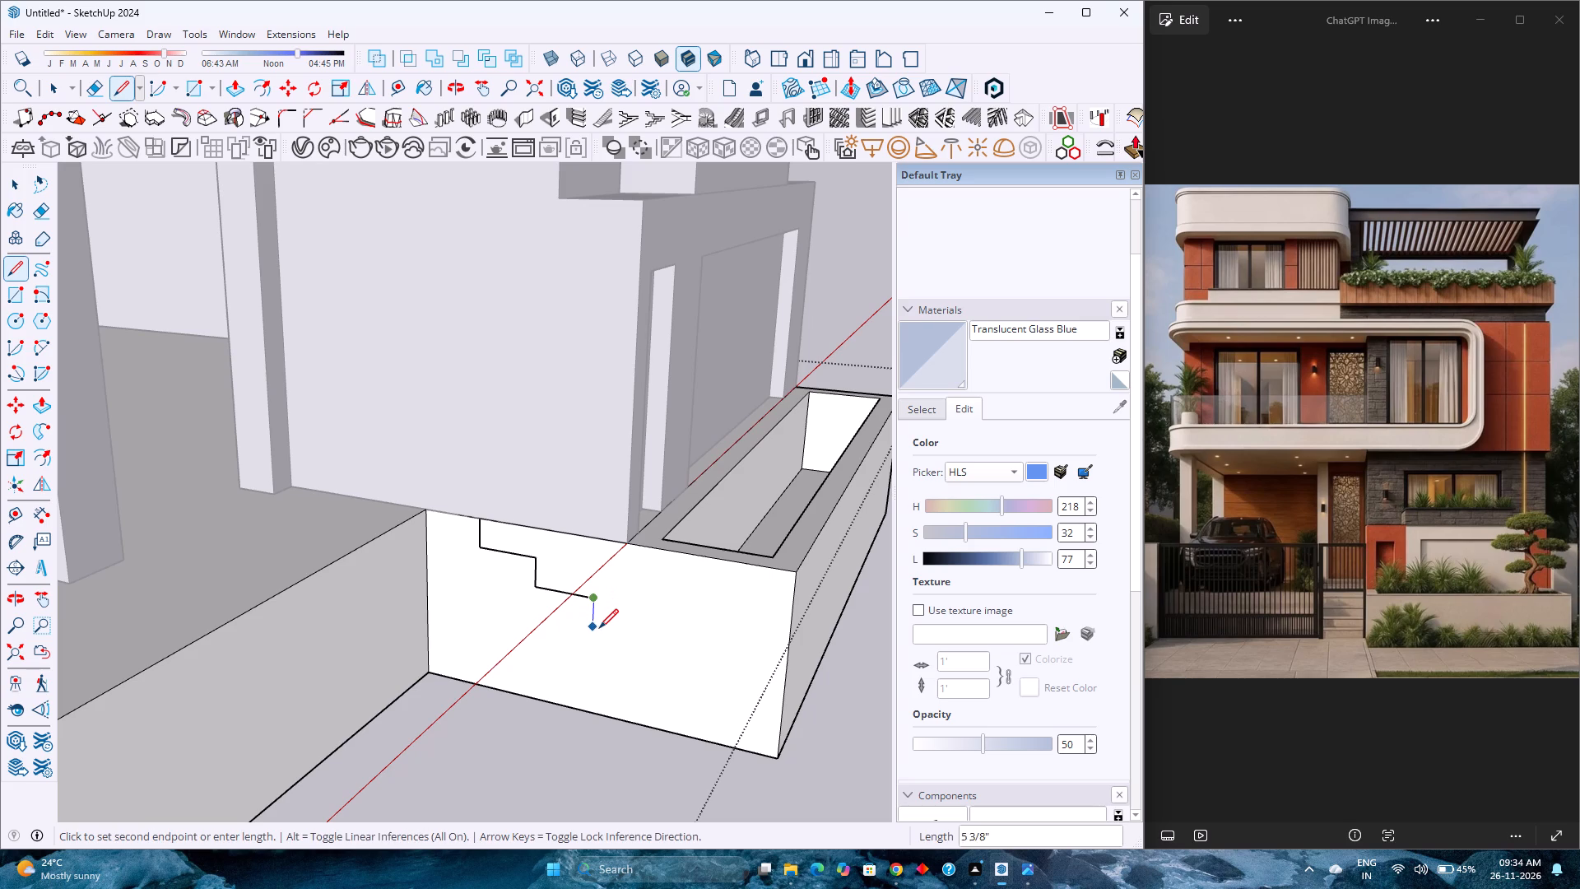
{"action": "key", "text": "6"}
{"action": "key", "text": "Return"}
{"action": "key", "text": "1"}
{"action": "key", "text": "apostrophe"}
{"action": "key", "text": "Return"}
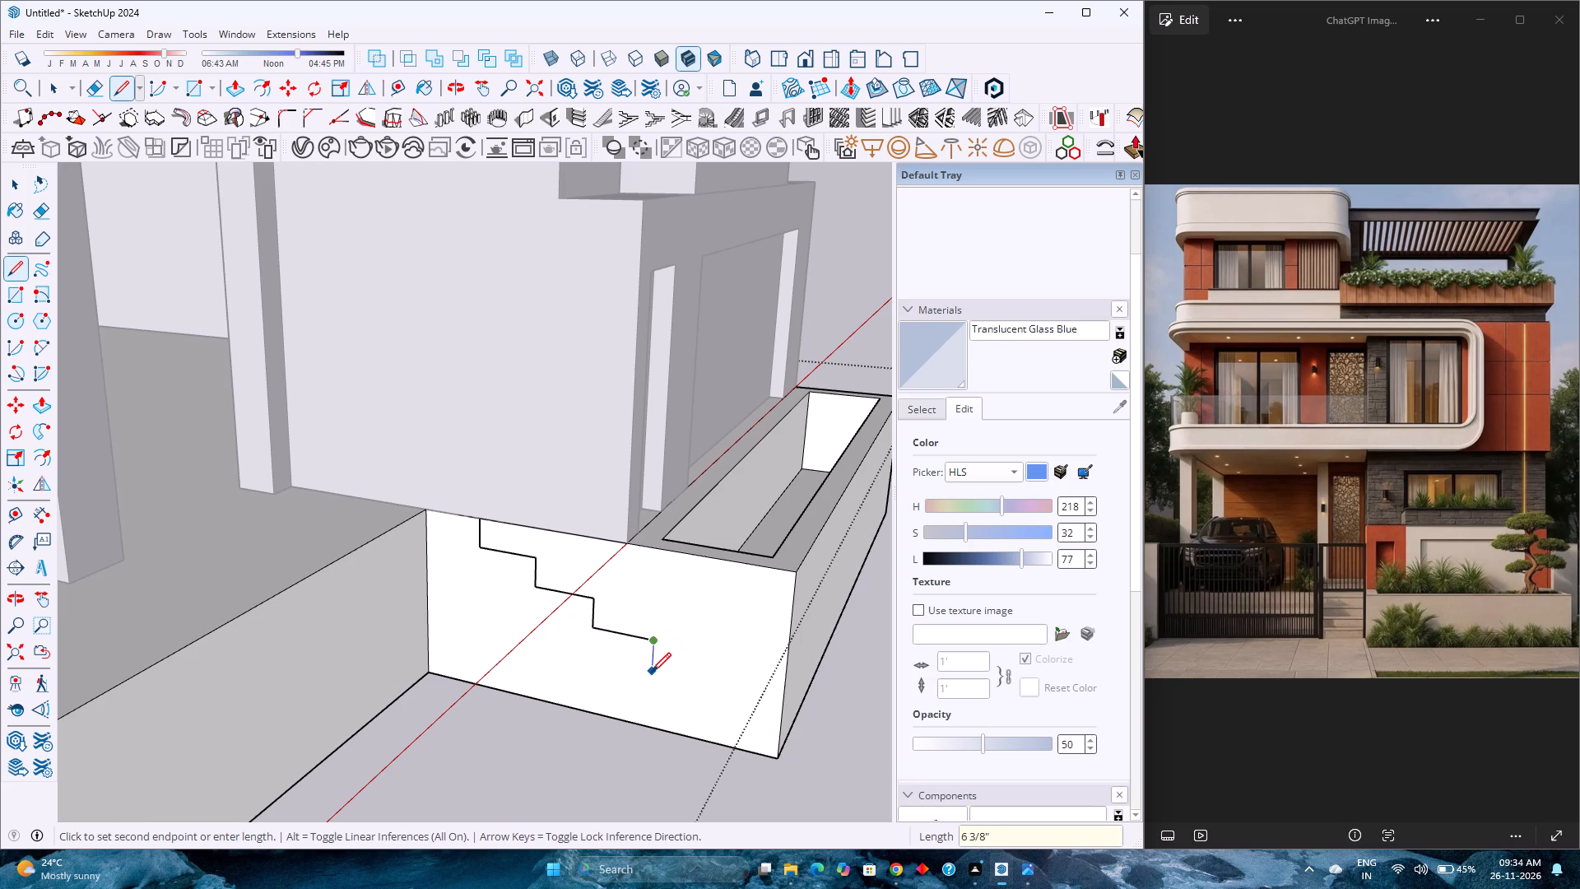
Add a fourth 6" riser and 1' tread, and finish with a 6" riser and 1' tread to the face's outer edge.
{"action": "key", "text": "1"}
{"action": "key", "text": "BackSpace"}
{"action": "key", "text": "6"}
{"action": "key", "text": "Return"}
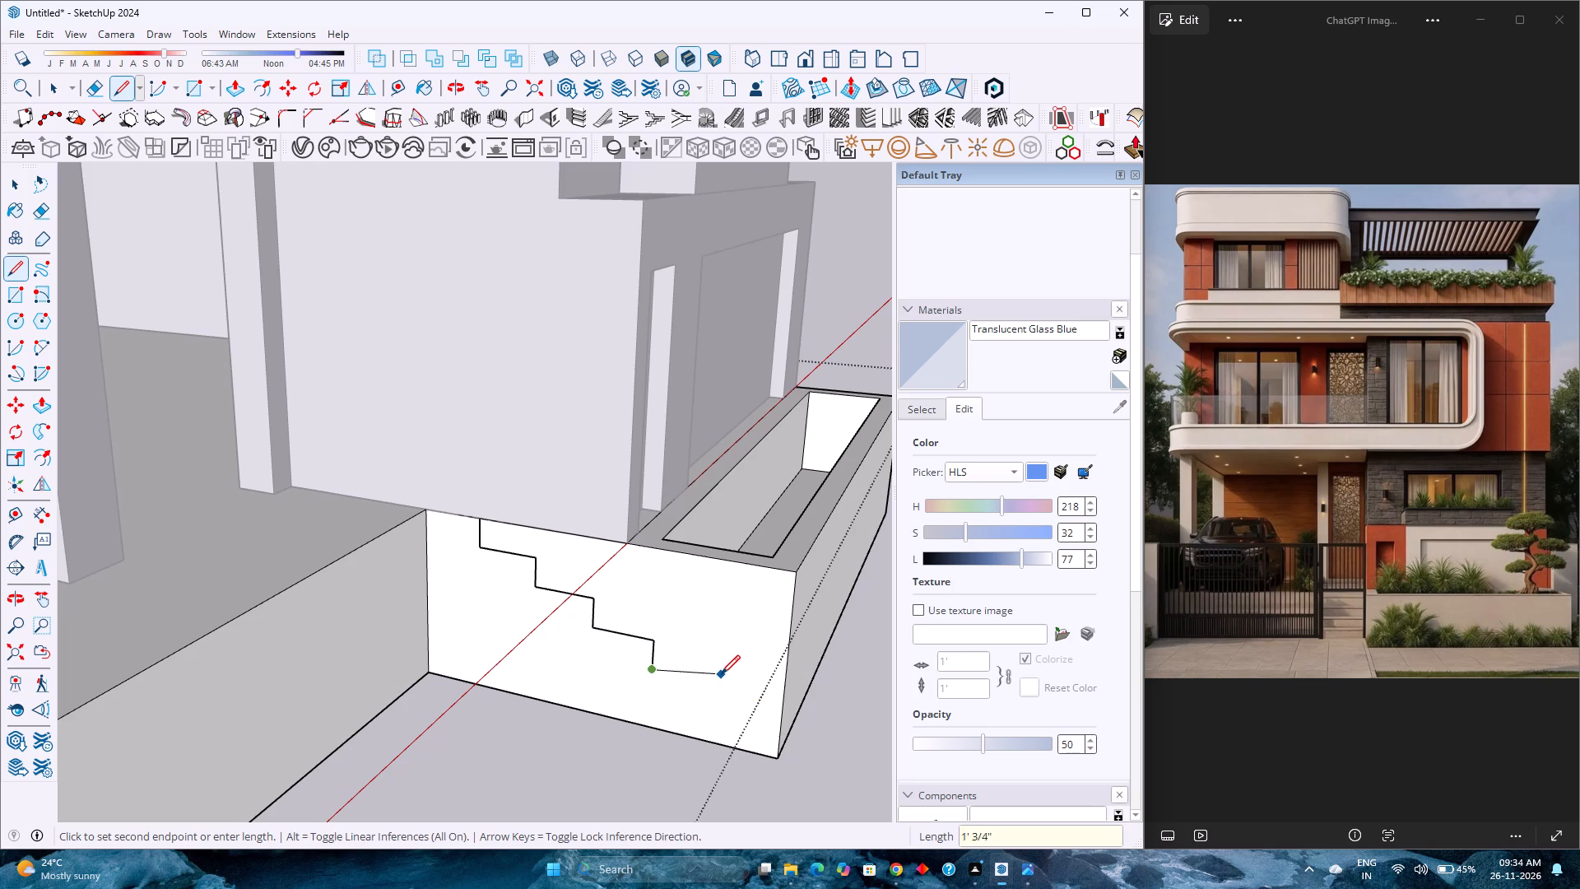
{"action": "key", "text": "Left"}
{"action": "key", "text": "1"}
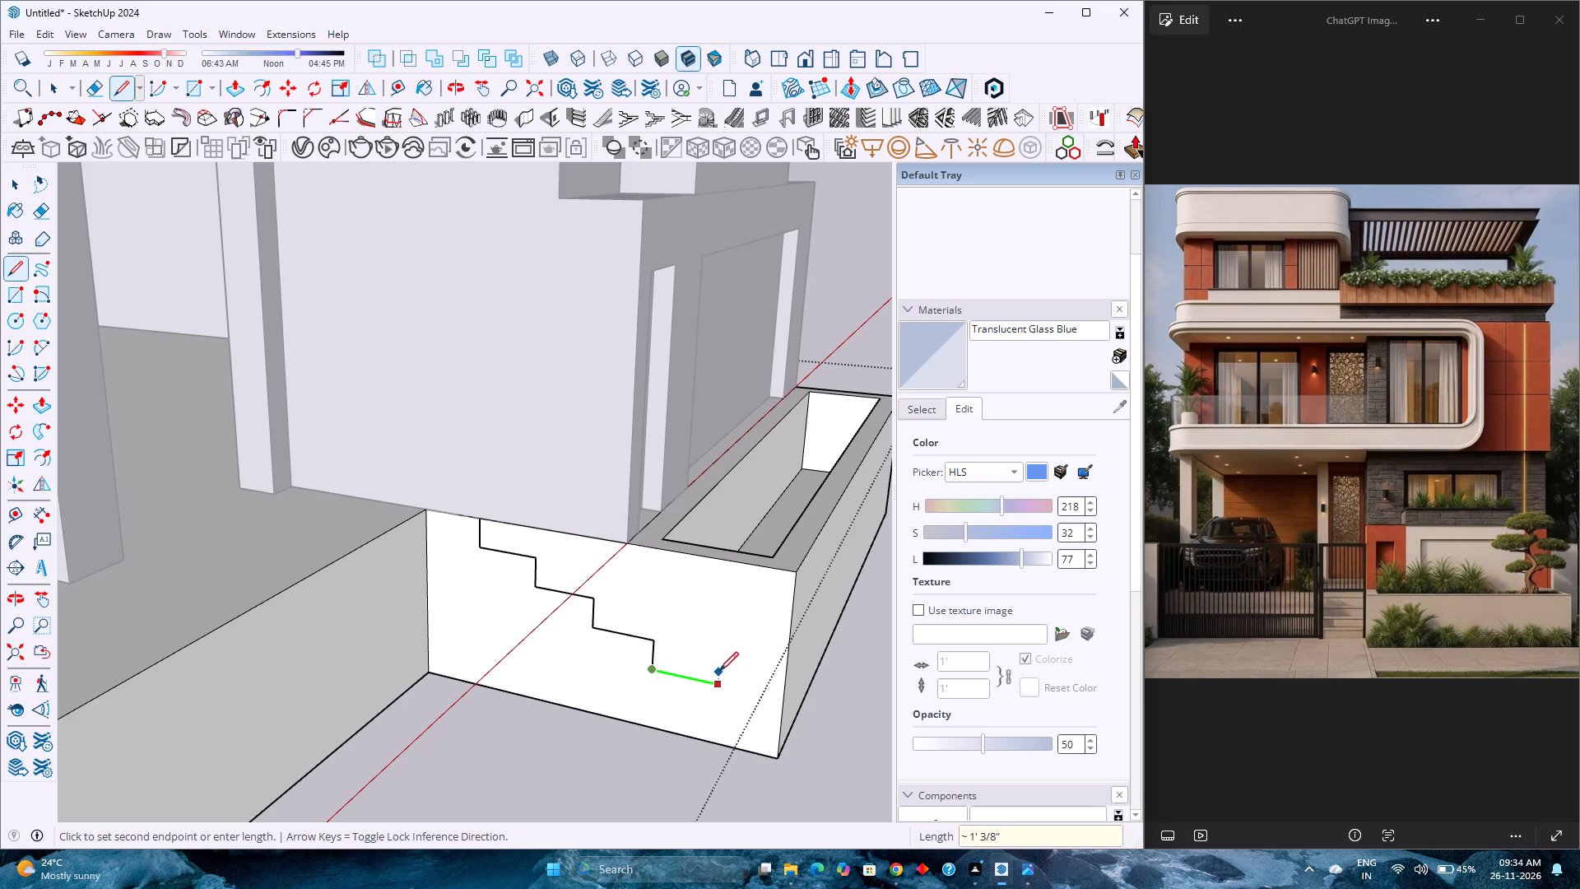
{"action": "key", "text": "1"}
{"action": "key", "text": "BackSpace"}
{"action": "key", "text": "apostrophe"}
{"action": "key", "text": "Return"}
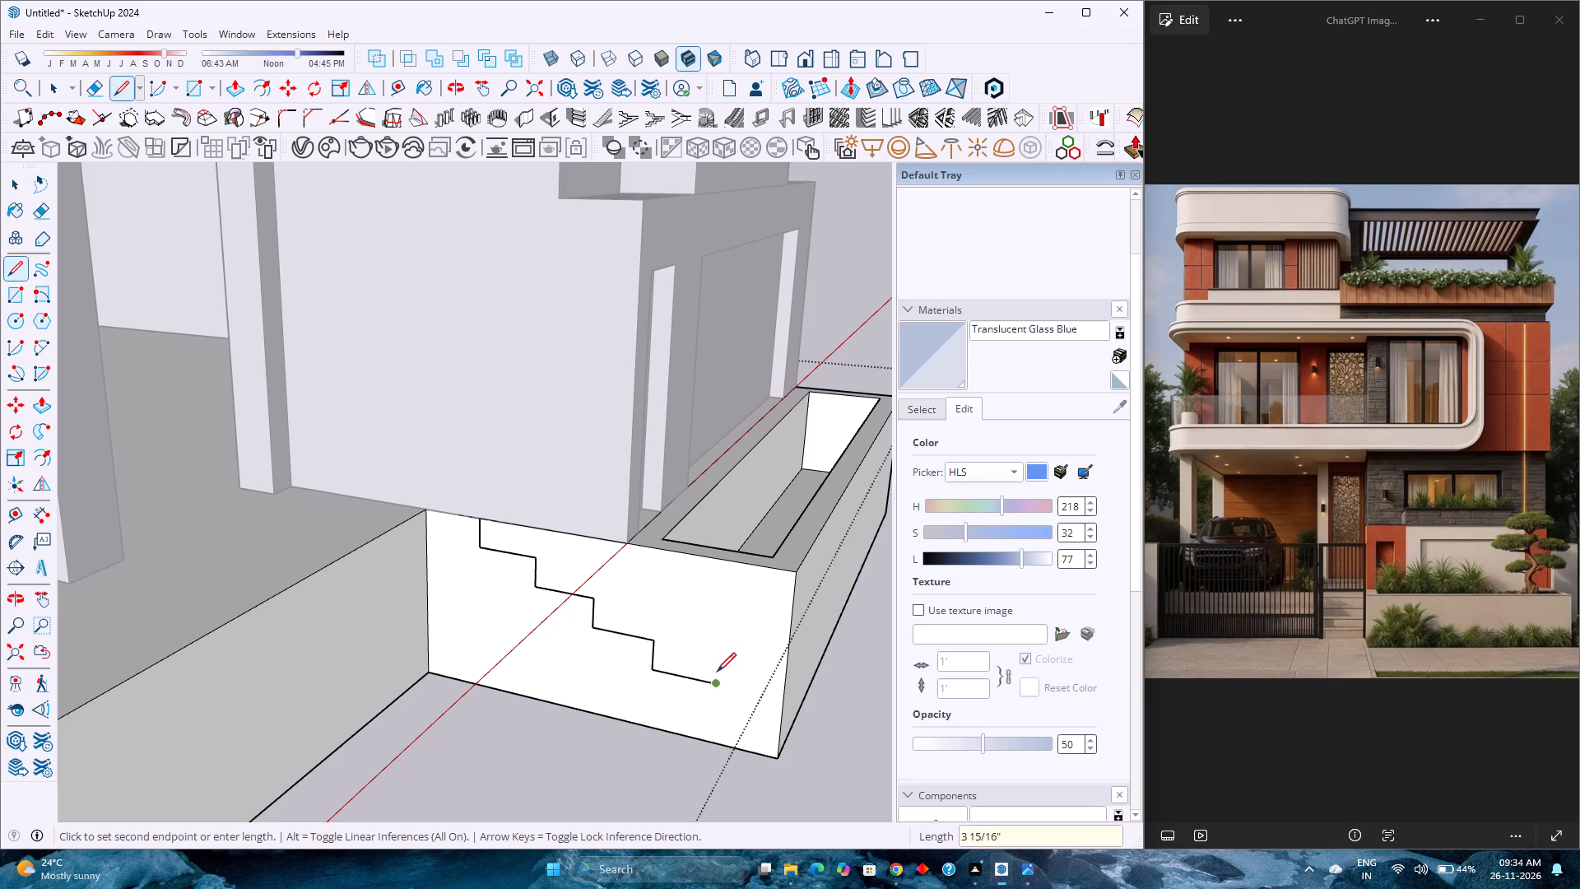
{"action": "left_click", "coordinate": [718, 717]}
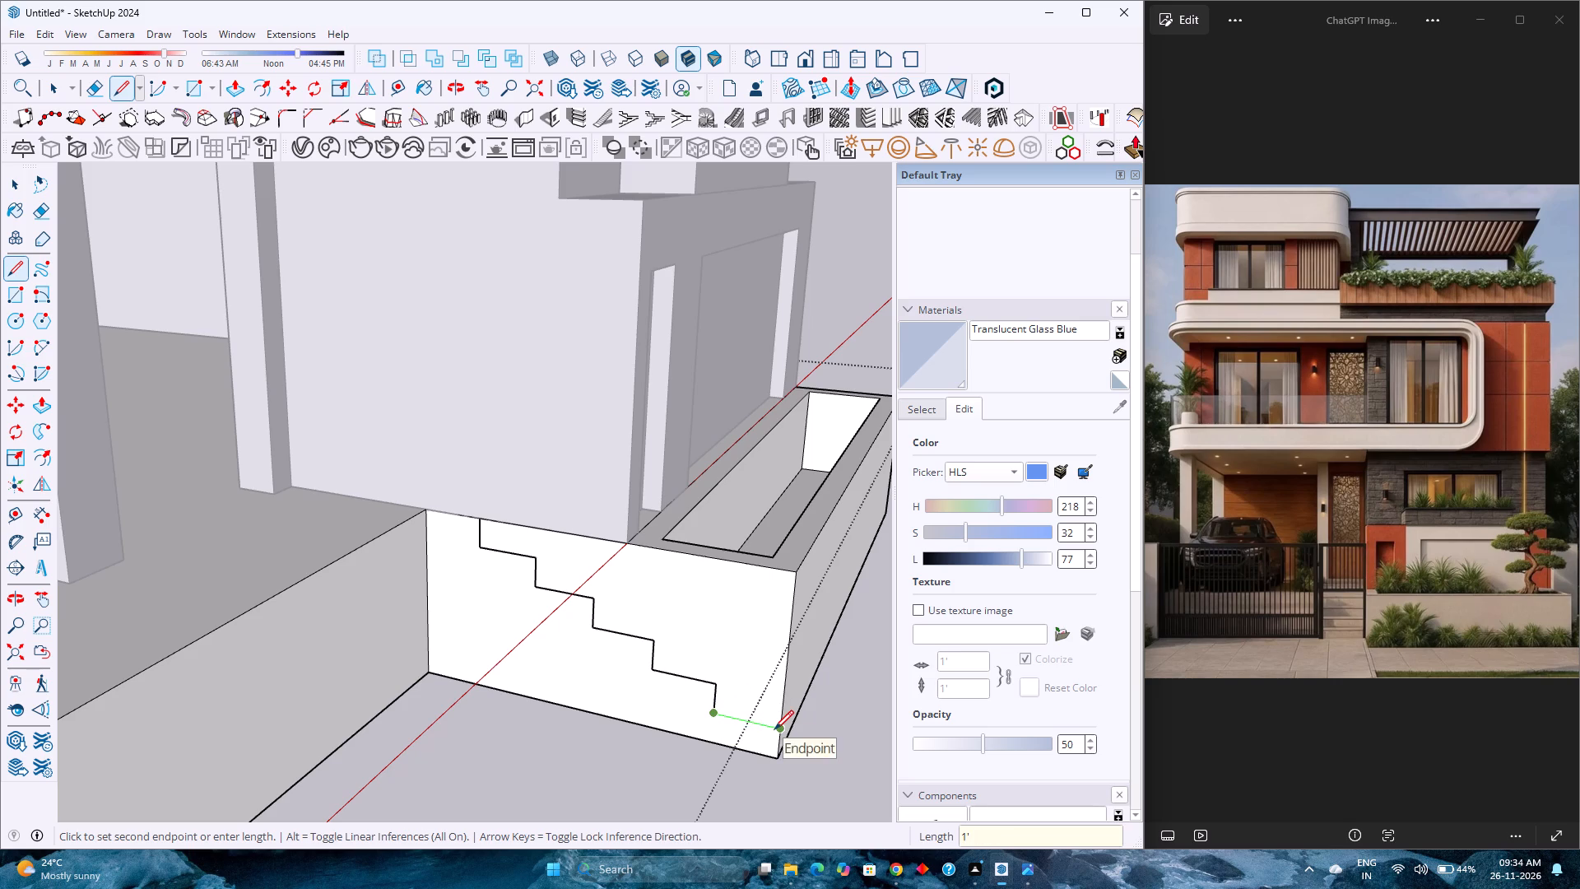
{"action": "left_click", "coordinate": [774, 729]}
Place a guide line 1" below the top edge of the stair profile face.
{"action": "scroll", "coordinate": [765, 723], "scroll_direction": "down", "scroll_amount": 4}
{"action": "middle_click_drag", "start_coordinate": [735, 721], "coordinate": [760, 593]}
{"action": "middle_click", "coordinate": [760, 593]}
{"action": "scroll", "coordinate": [767, 548], "scroll_direction": "up", "scroll_amount": 2}
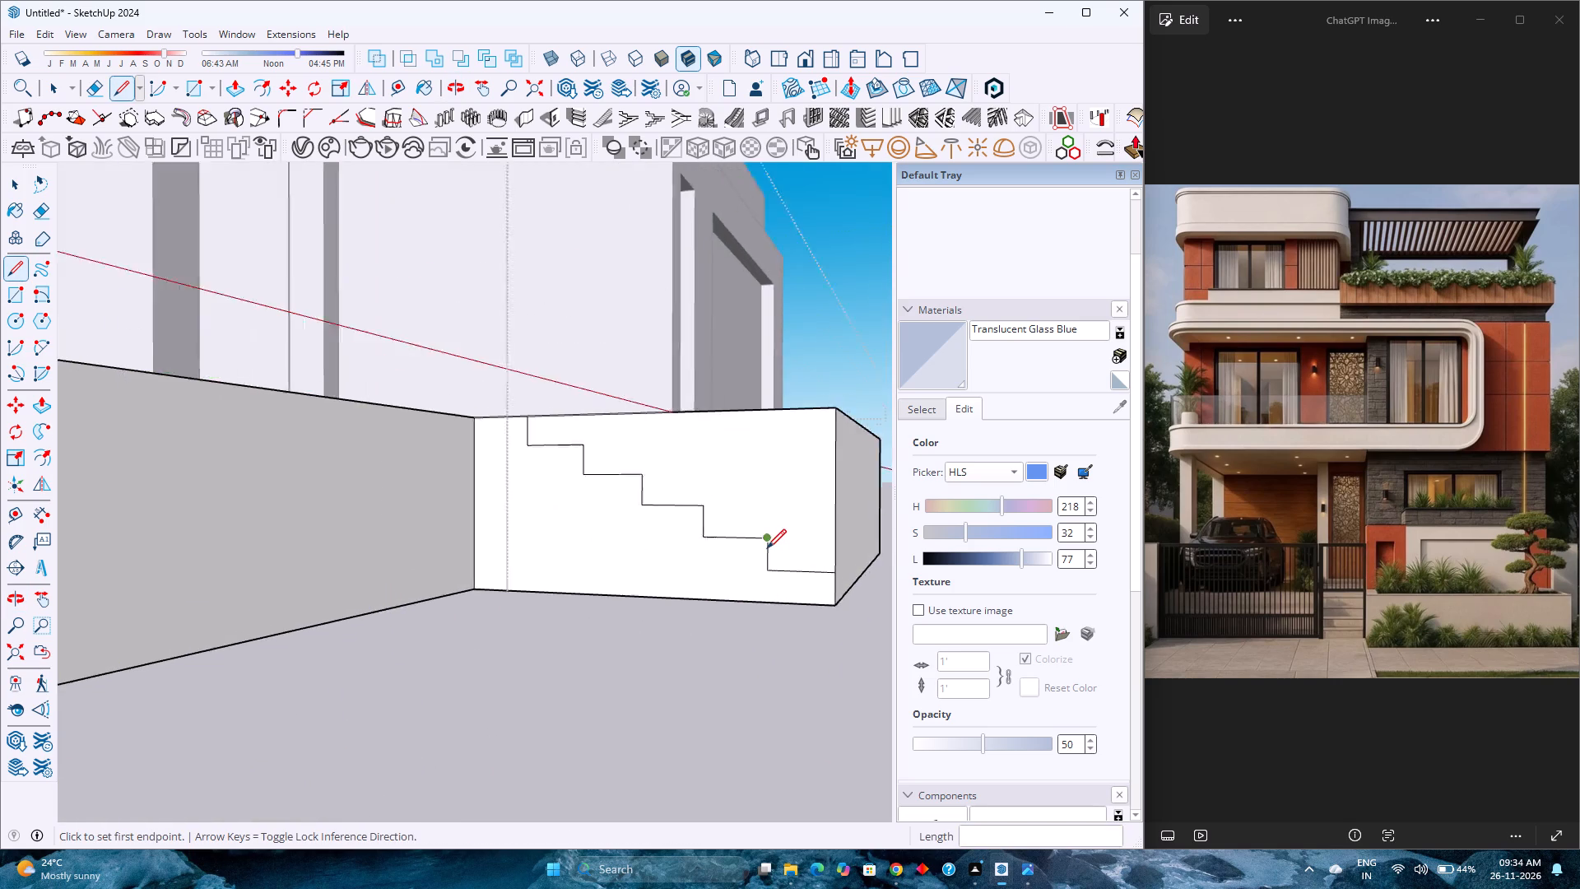
{"action": "scroll", "coordinate": [767, 548], "scroll_direction": "up", "scroll_amount": 6}
{"action": "middle_click_drag", "start_coordinate": [764, 549], "coordinate": [675, 612], "text": "shift"}
{"action": "middle_click", "coordinate": [675, 612], "text": "shift"}
{"action": "middle_click_drag", "start_coordinate": [374, 647], "coordinate": [462, 645]}
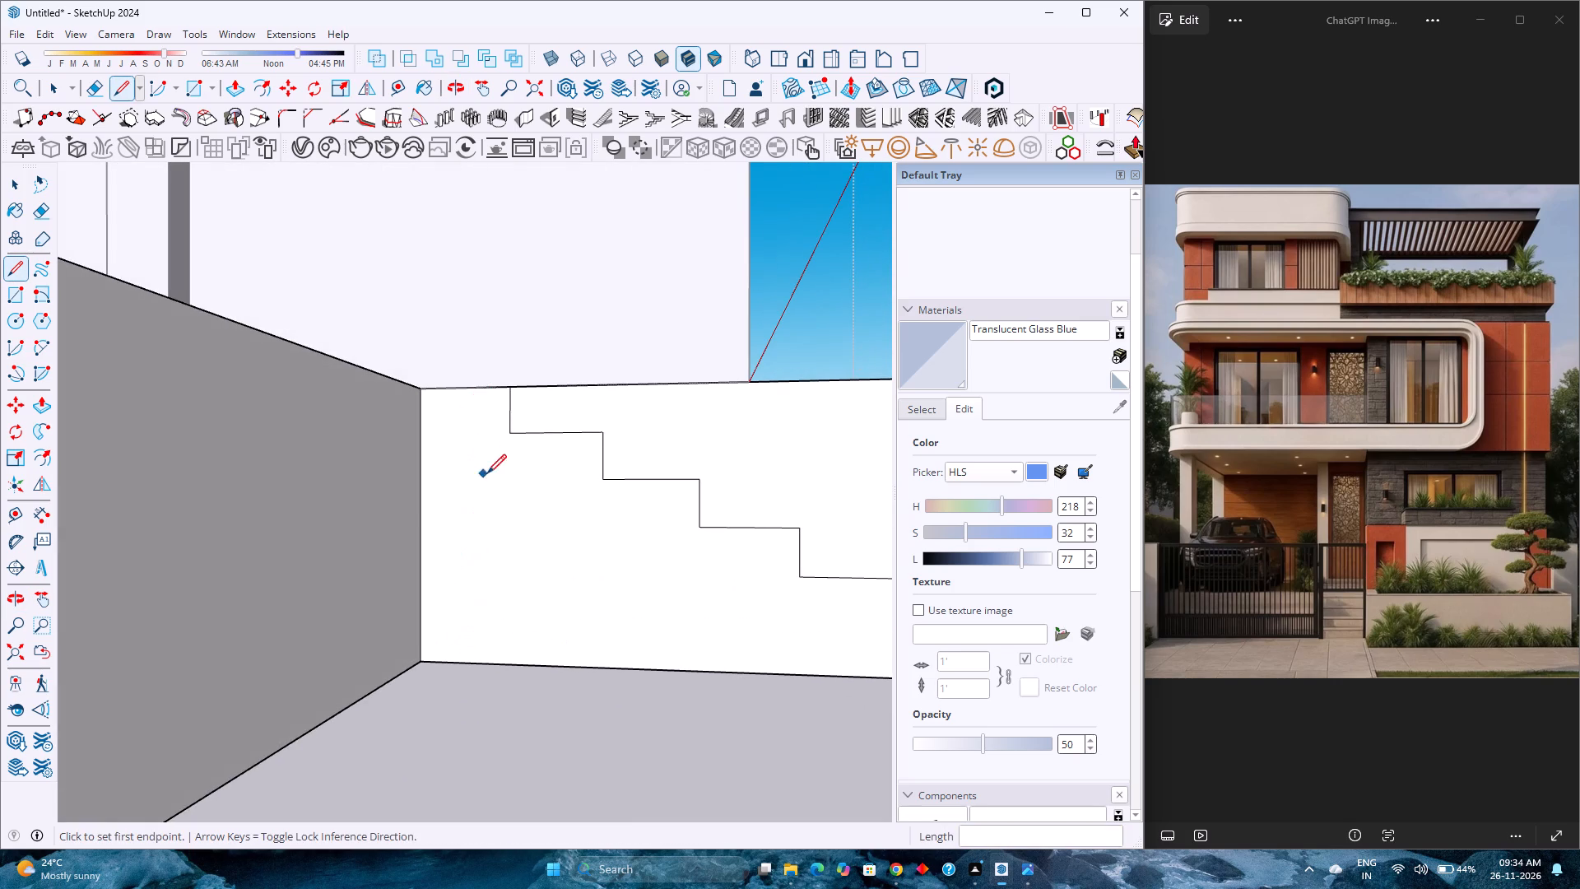
{"action": "scroll", "coordinate": [560, 398], "scroll_direction": "up", "scroll_amount": 9}
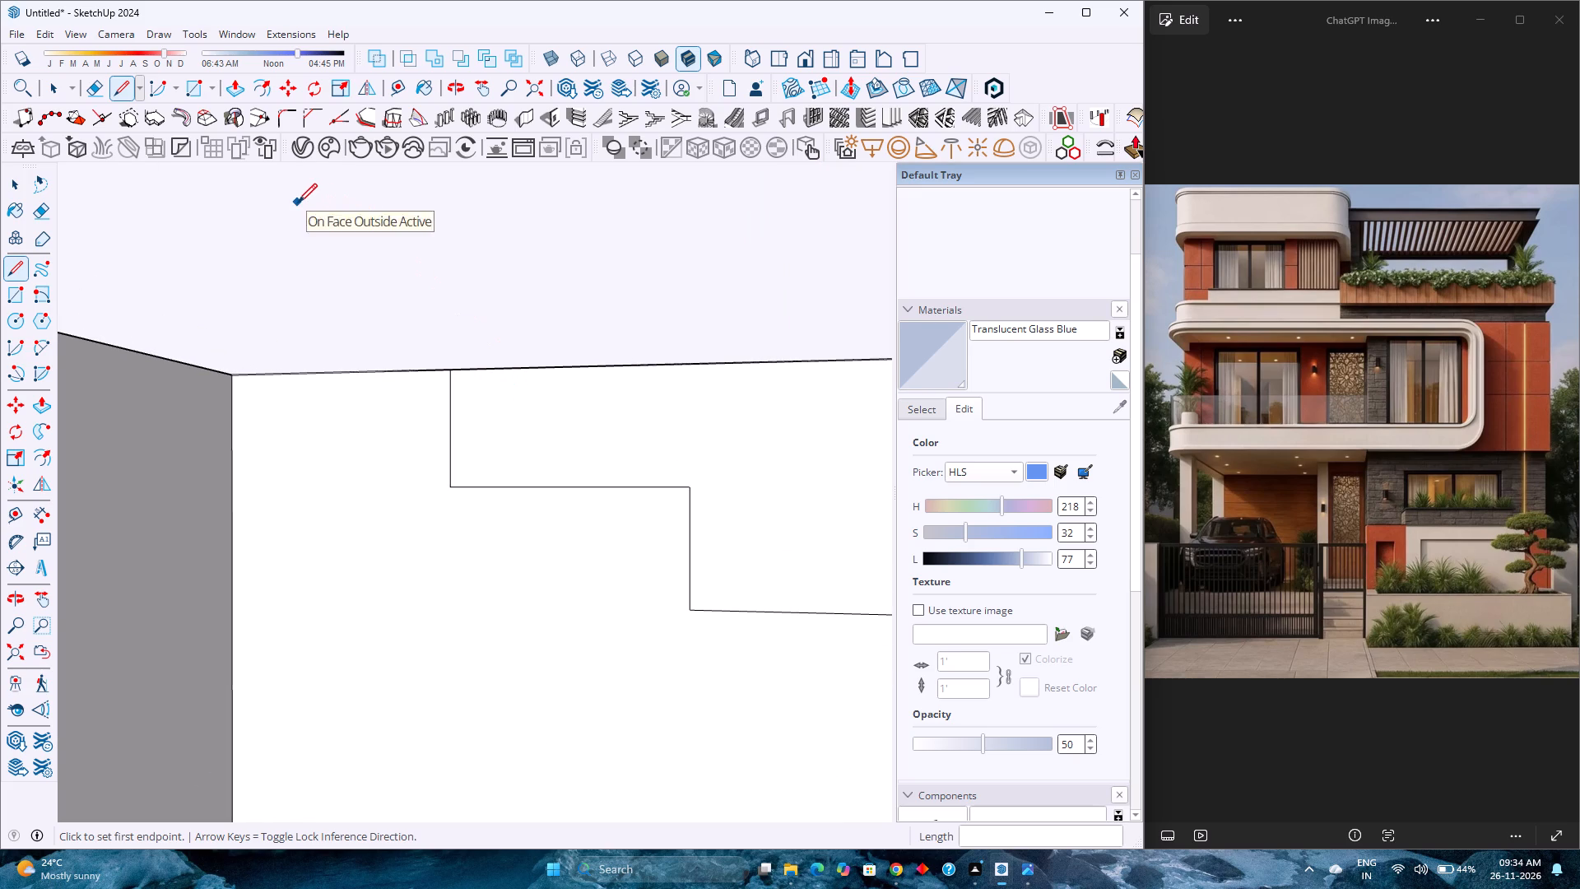
{"action": "key", "text": "a"}
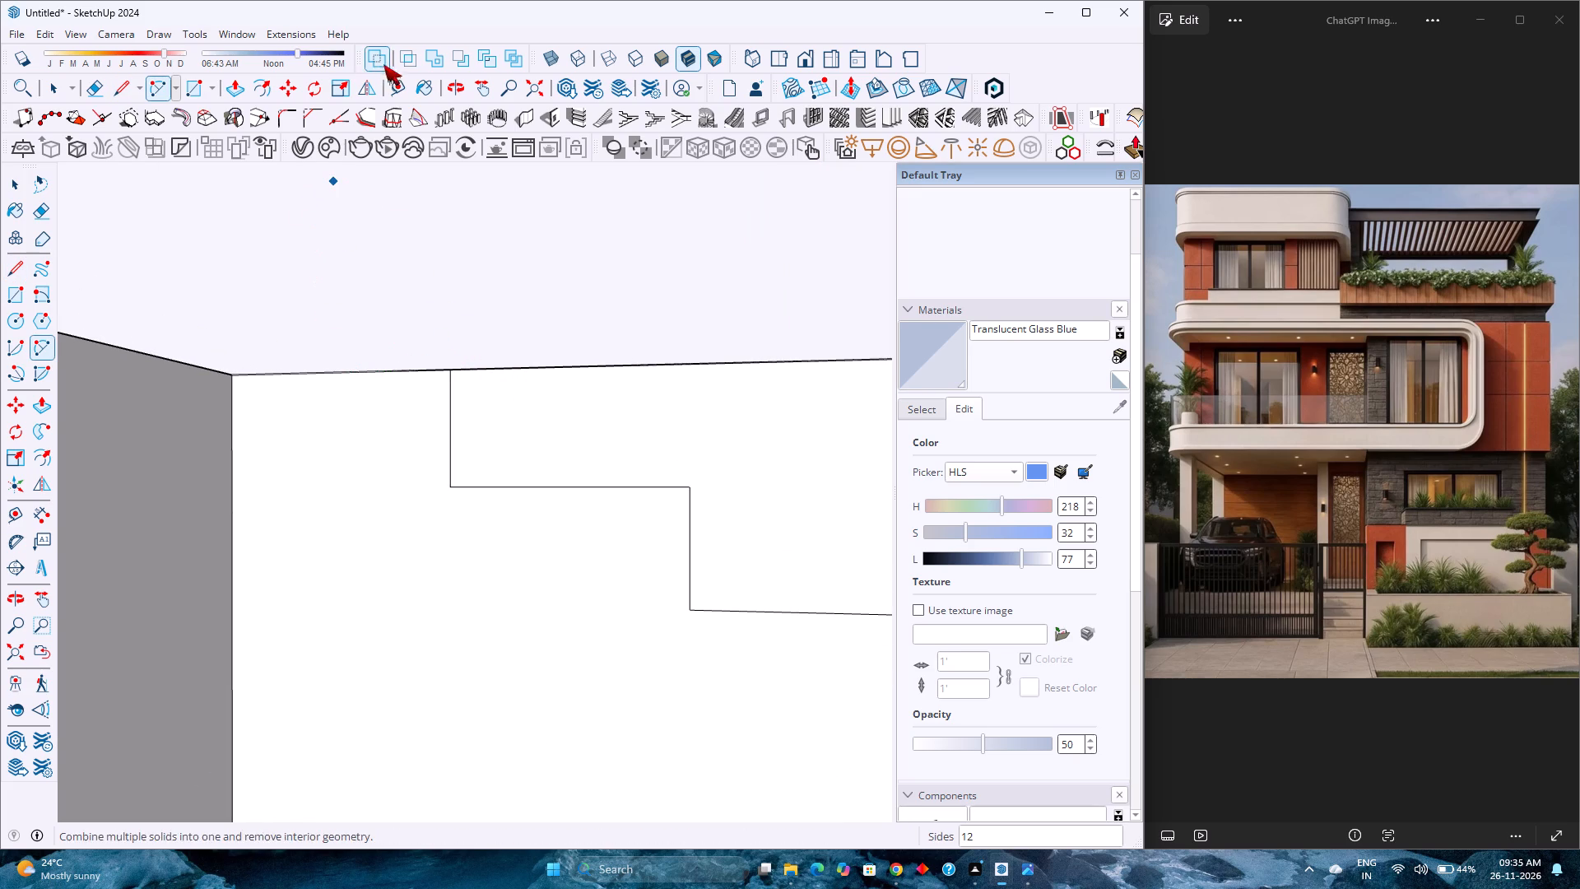
{"action": "left_click", "coordinate": [404, 79]}
{"action": "left_click", "coordinate": [425, 369]}
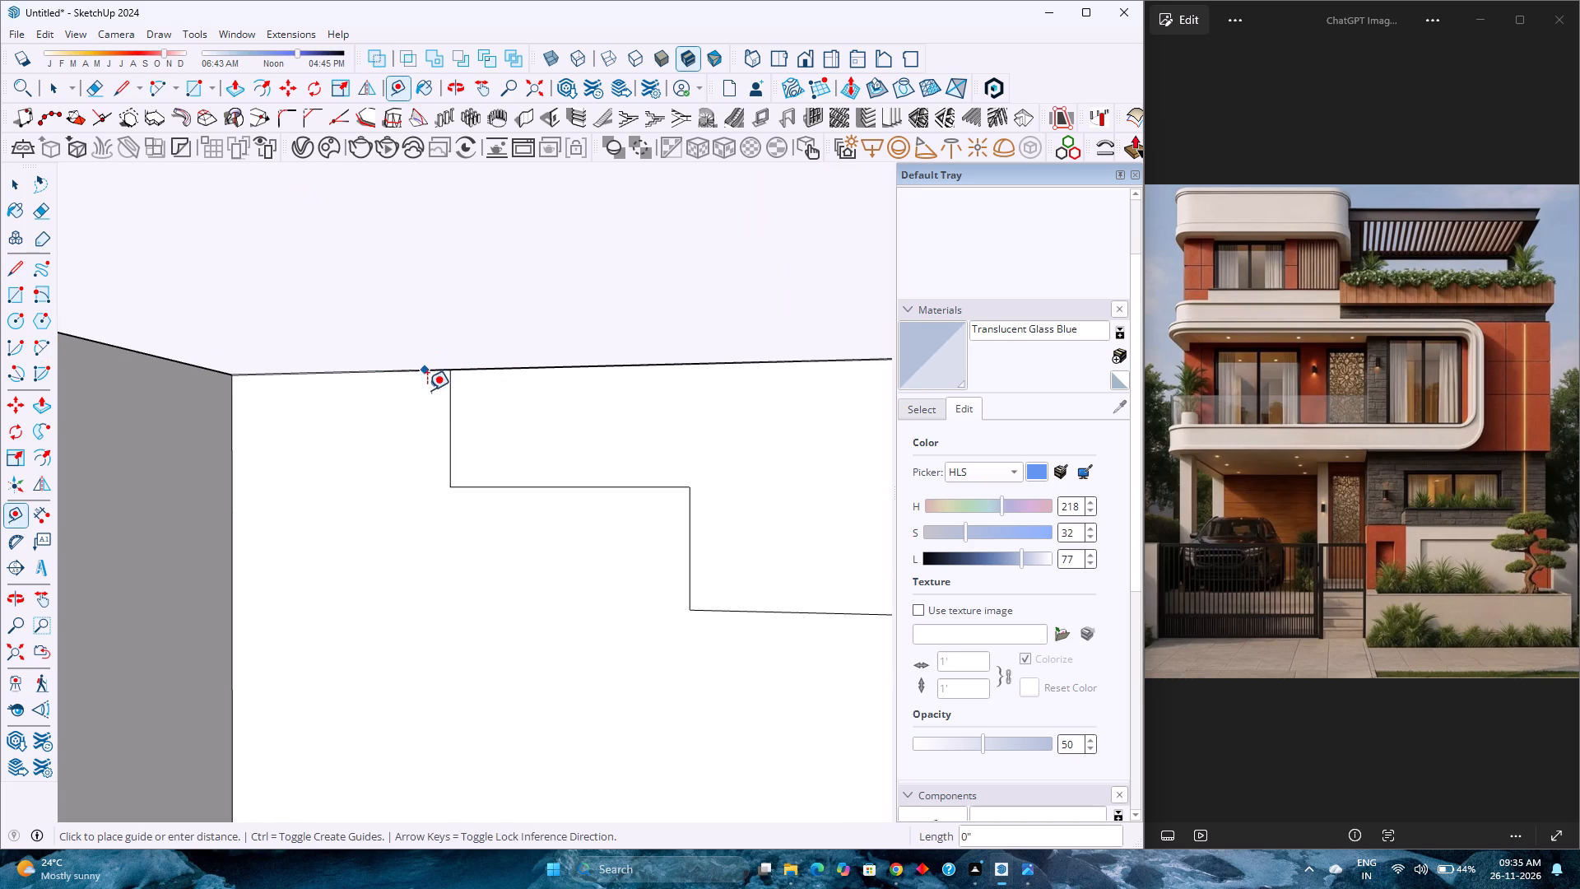
{"action": "key", "text": "1"}
{"action": "key", "text": "Return"}
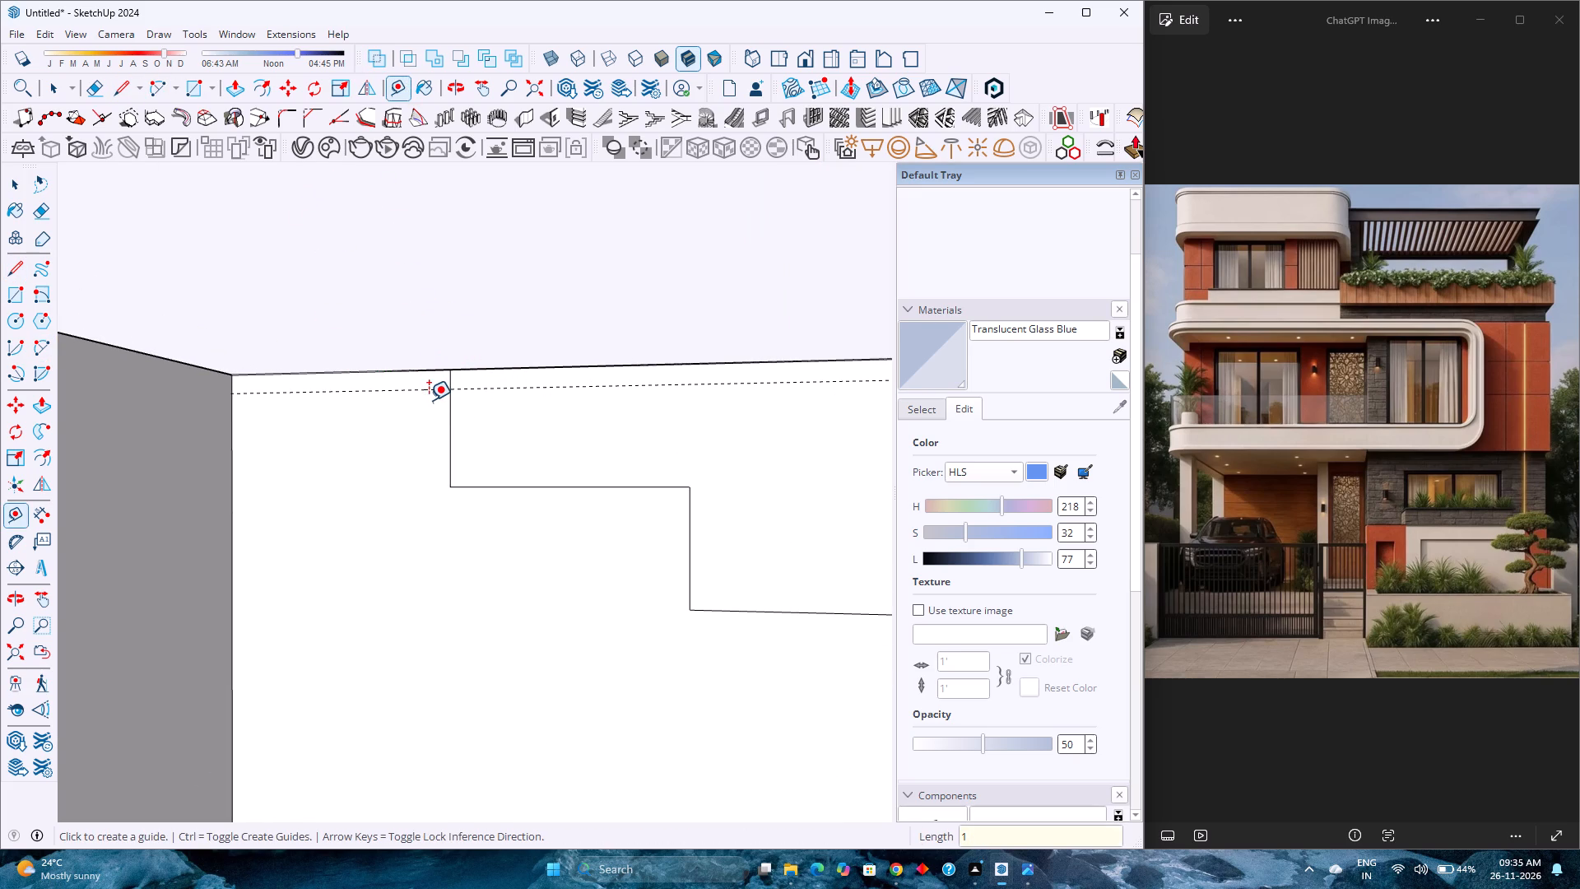
Draw a 1/2" radius semicircular nosing from the top of the first riser to the guide, and delete the straight edge behind it.
{"action": "key", "text": "a"}
{"action": "scroll", "coordinate": [442, 375], "scroll_direction": "up", "scroll_amount": 3}
{"action": "left_click", "coordinate": [444, 373]}
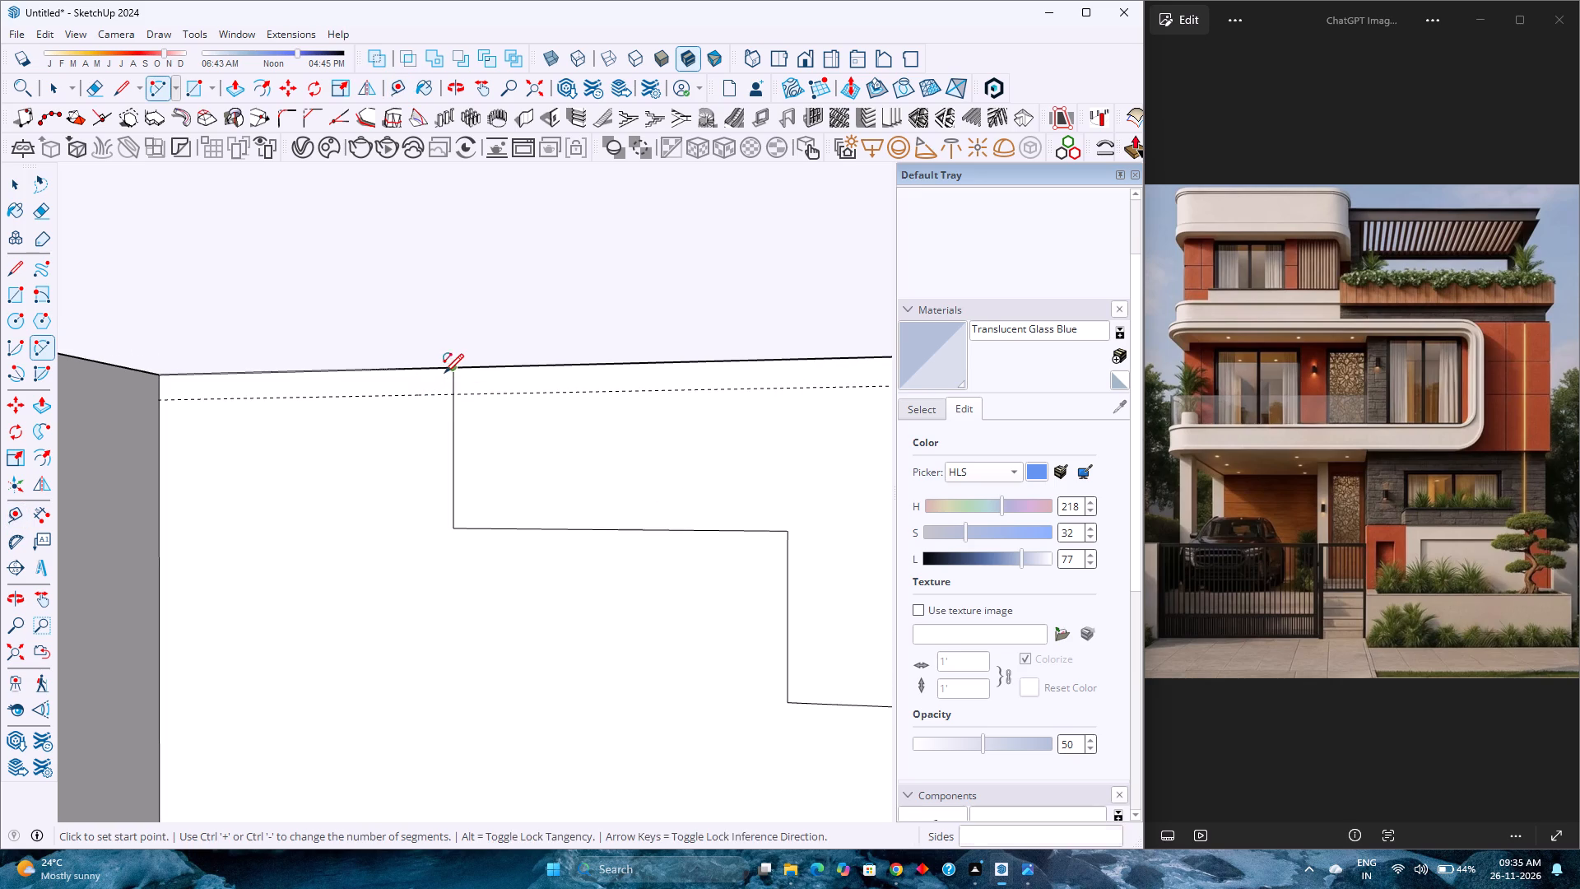
{"action": "left_click", "coordinate": [455, 397]}
{"action": "left_click", "coordinate": [462, 391]}
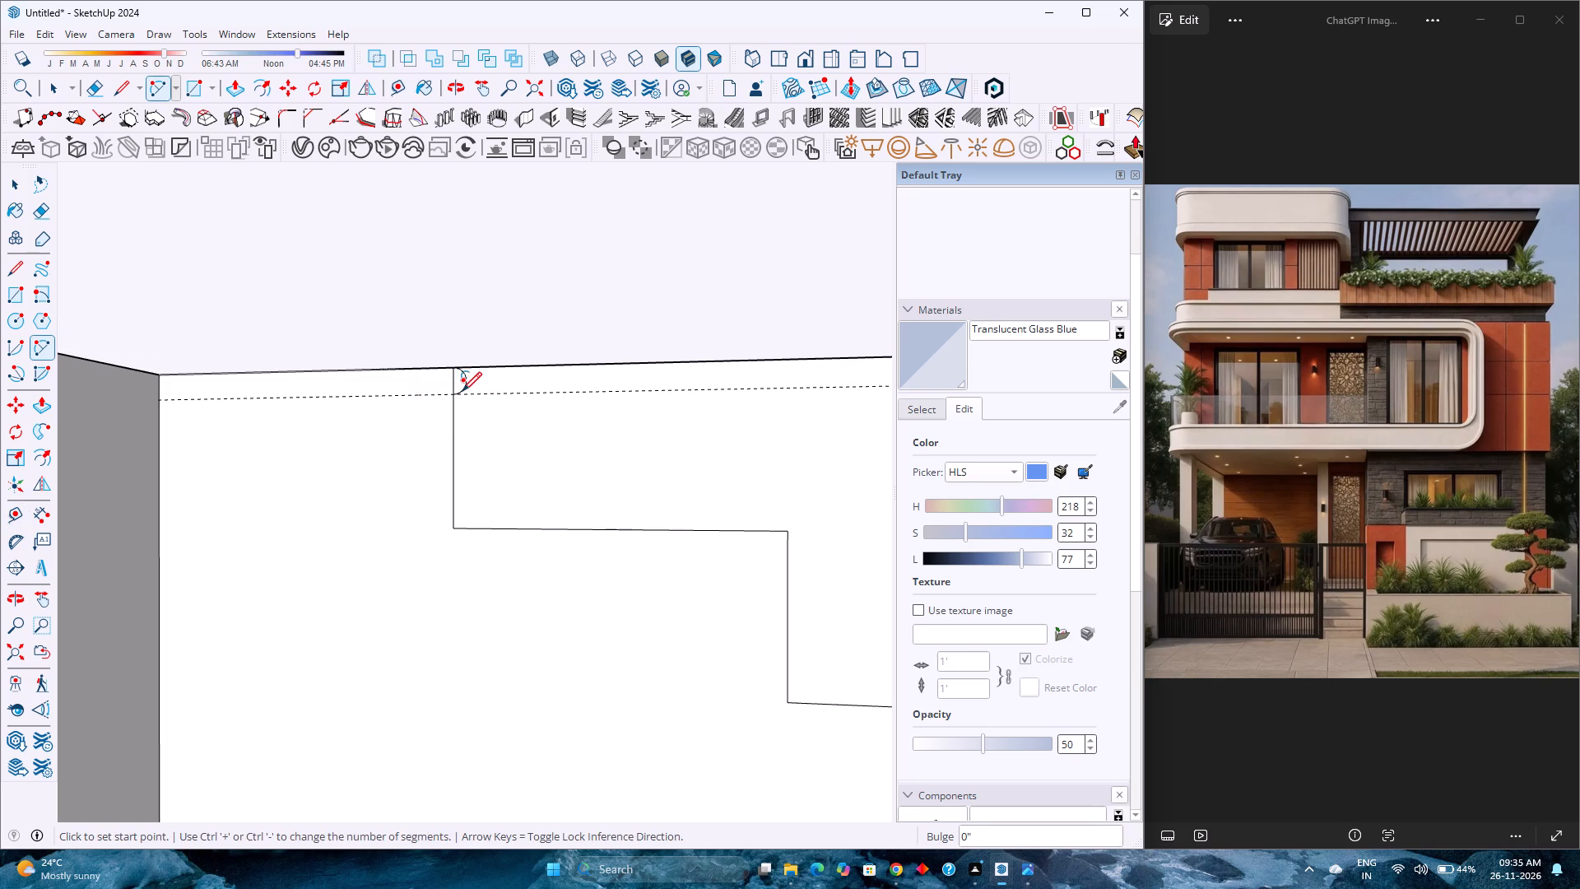
{"action": "key", "text": "space"}
{"action": "scroll", "coordinate": [459, 389], "scroll_direction": "up", "scroll_amount": 3}
{"action": "left_click", "coordinate": [449, 380]}
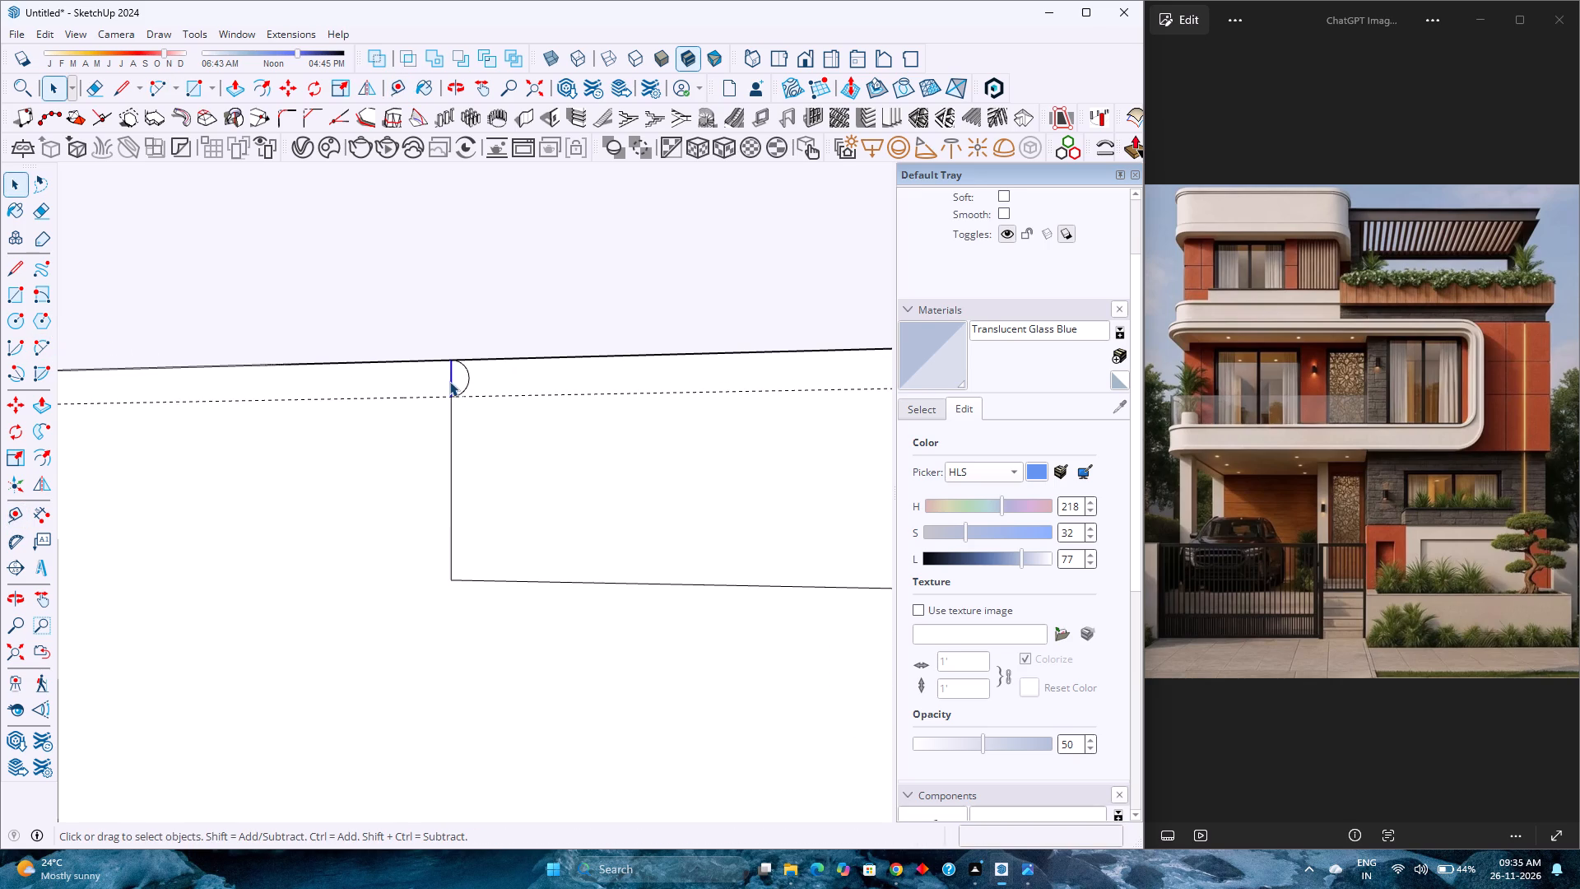
{"action": "key", "text": "Delete"}
Set the nosing arc's segment count to 20.
{"action": "left_click", "coordinate": [467, 381]}
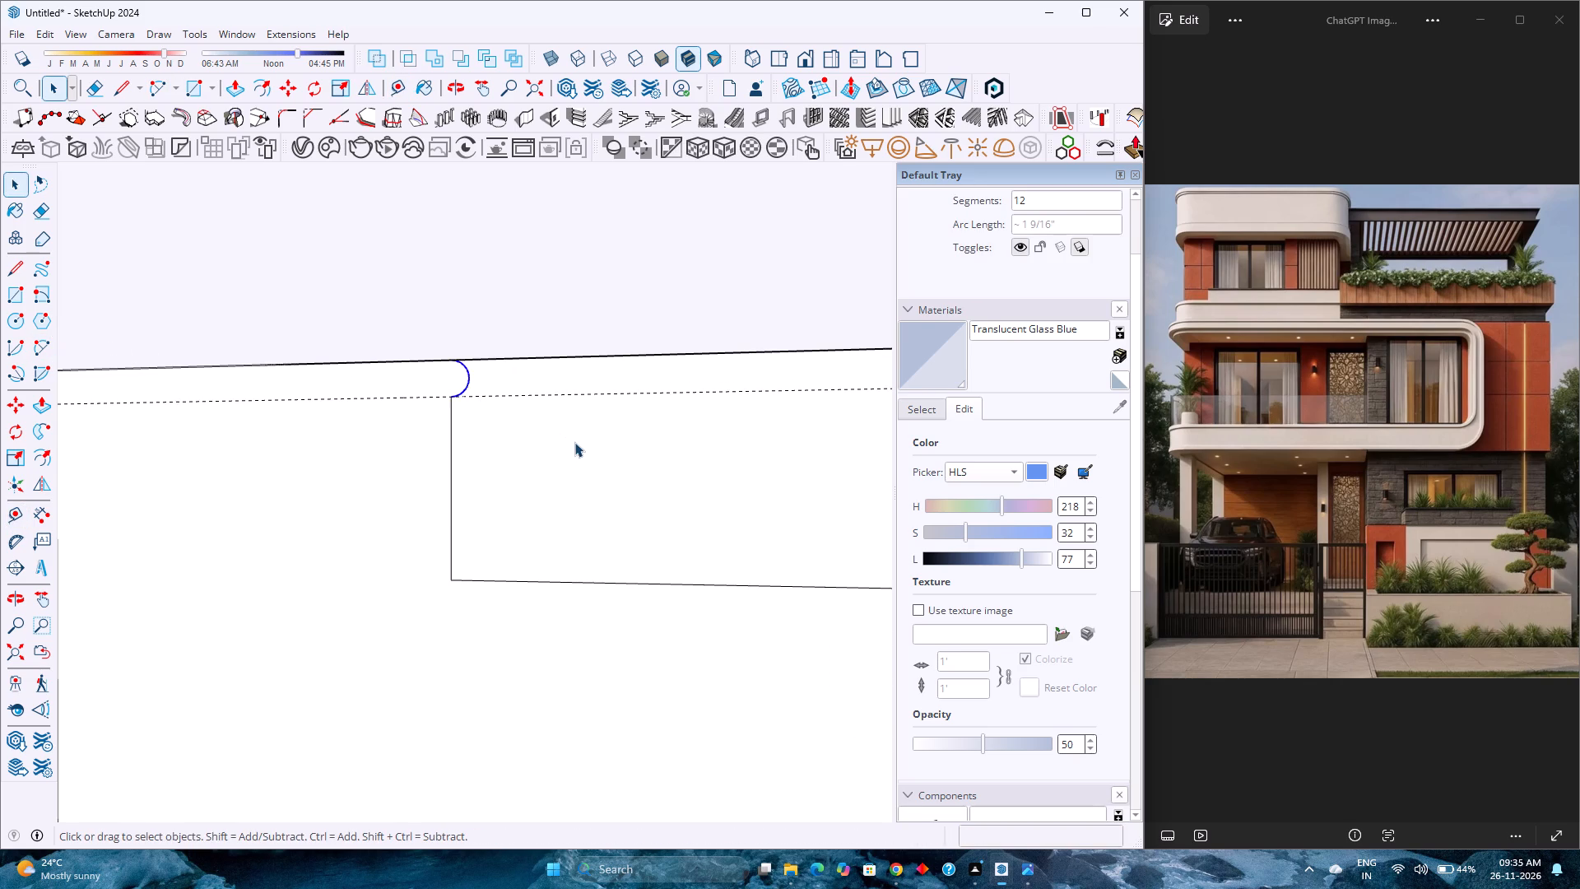
{"action": "scroll", "coordinate": [578, 442], "scroll_direction": "down", "scroll_amount": 3}
{"action": "scroll", "coordinate": [719, 470], "scroll_direction": "down", "scroll_amount": 1}
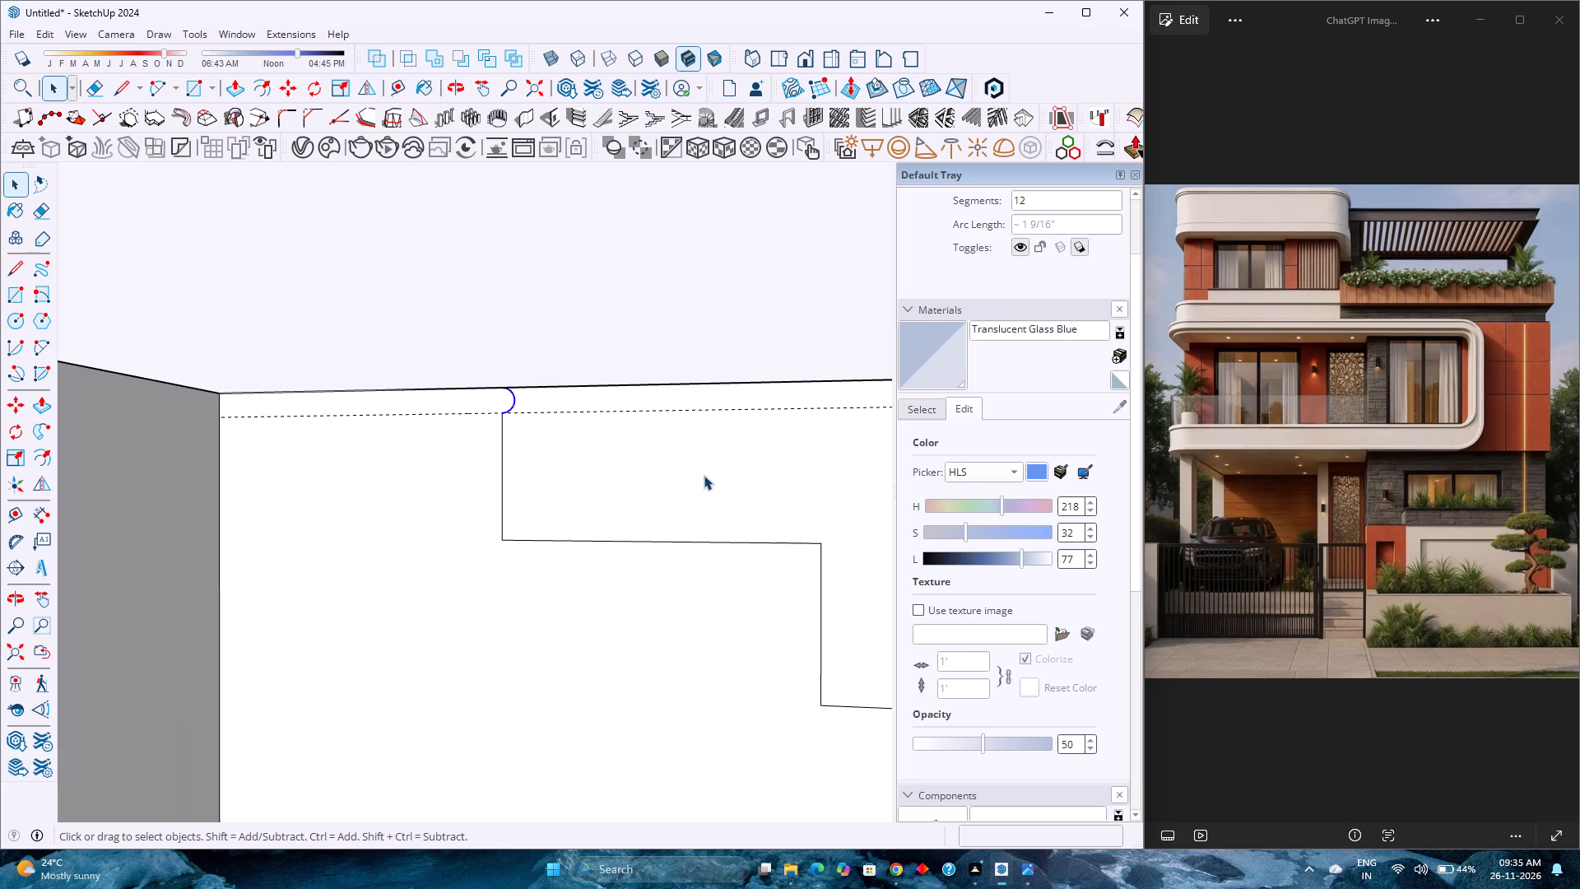
{"action": "scroll", "coordinate": [993, 310], "scroll_direction": "up", "scroll_amount": 1}
{"action": "double_click", "coordinate": [1047, 249]}
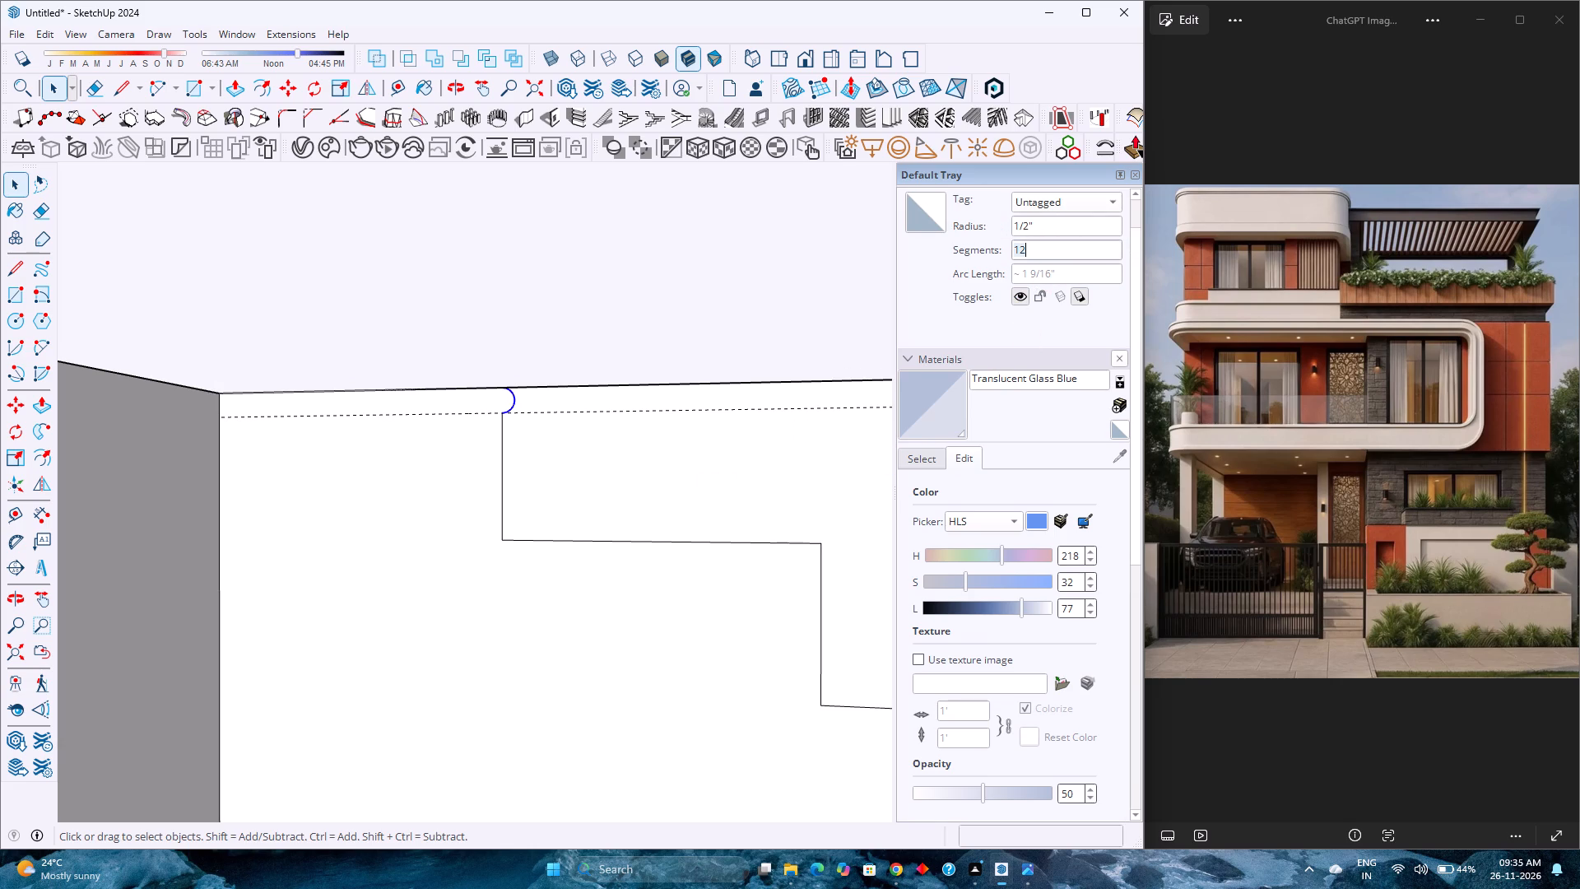
{"action": "key", "text": "2"}
{"action": "key", "text": "0"}
{"action": "key", "text": "Return"}
Undo the first nosing's segment change, the deletion of the edge behind it, and the arc itself.
{"action": "scroll", "coordinate": [523, 482], "scroll_direction": "down", "scroll_amount": 18}
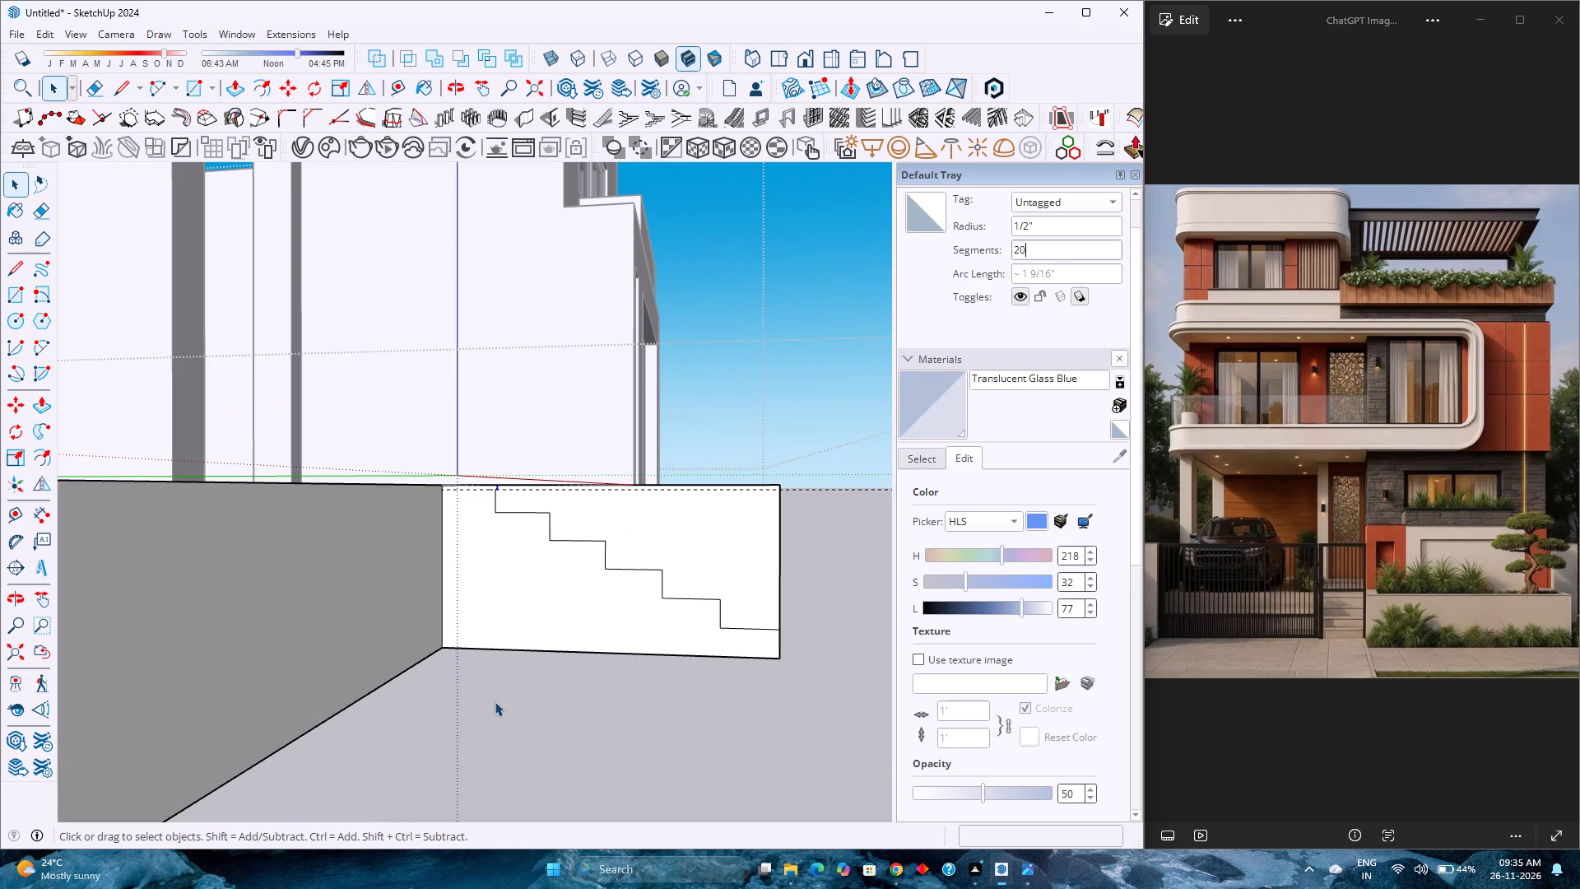
{"action": "left_click", "coordinate": [495, 701]}
{"action": "scroll", "coordinate": [485, 480], "scroll_direction": "up", "scroll_amount": 9}
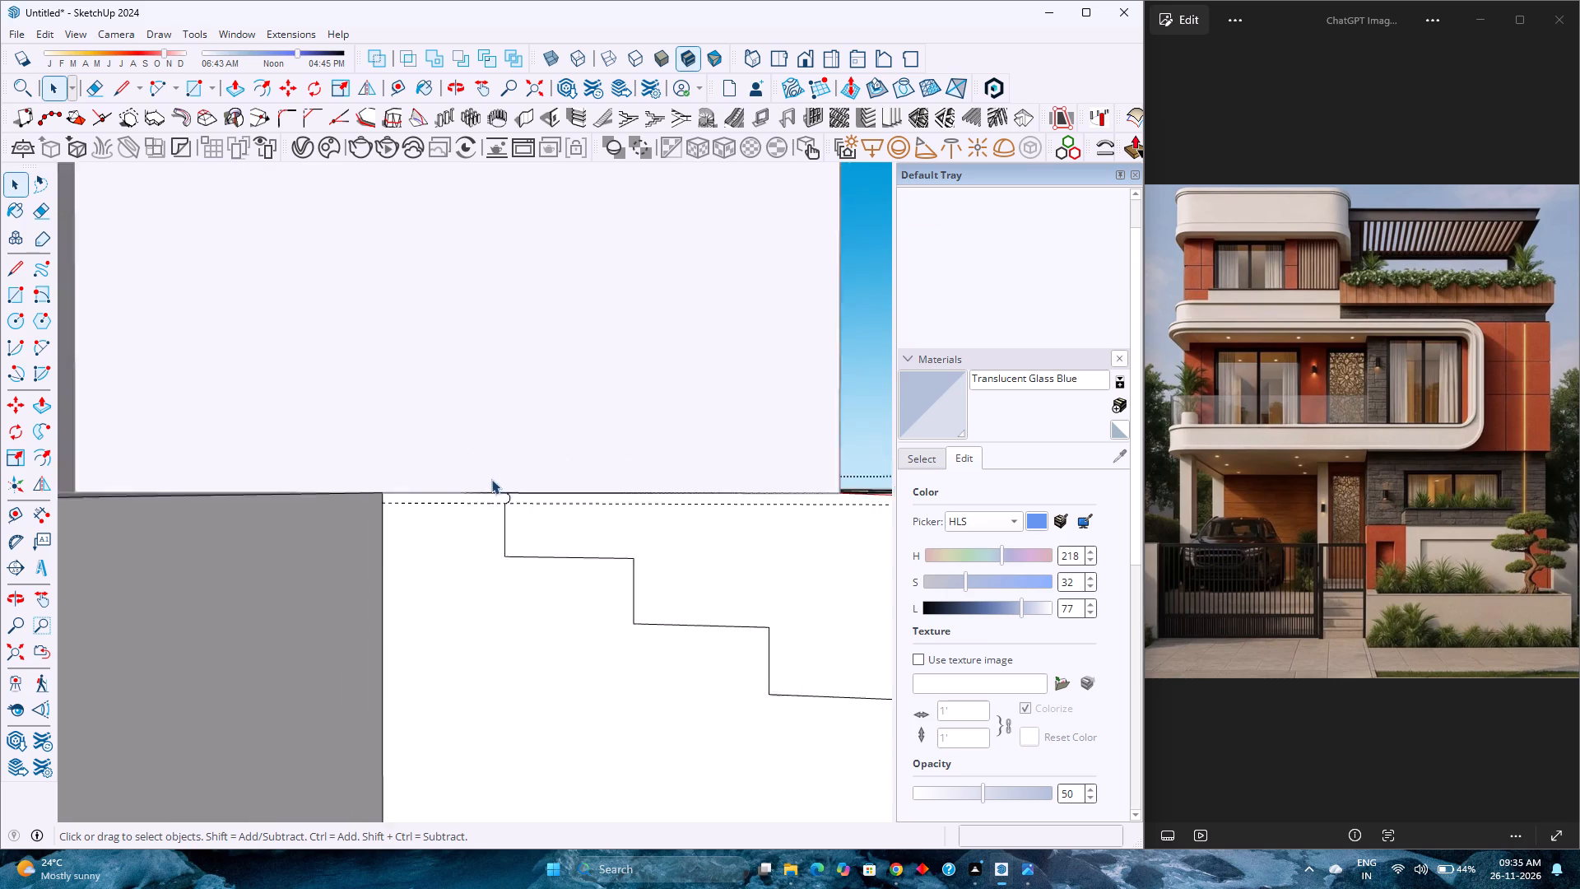
{"action": "scroll", "coordinate": [491, 479], "scroll_direction": "up", "scroll_amount": 8}
{"action": "left_click", "coordinate": [536, 525]}
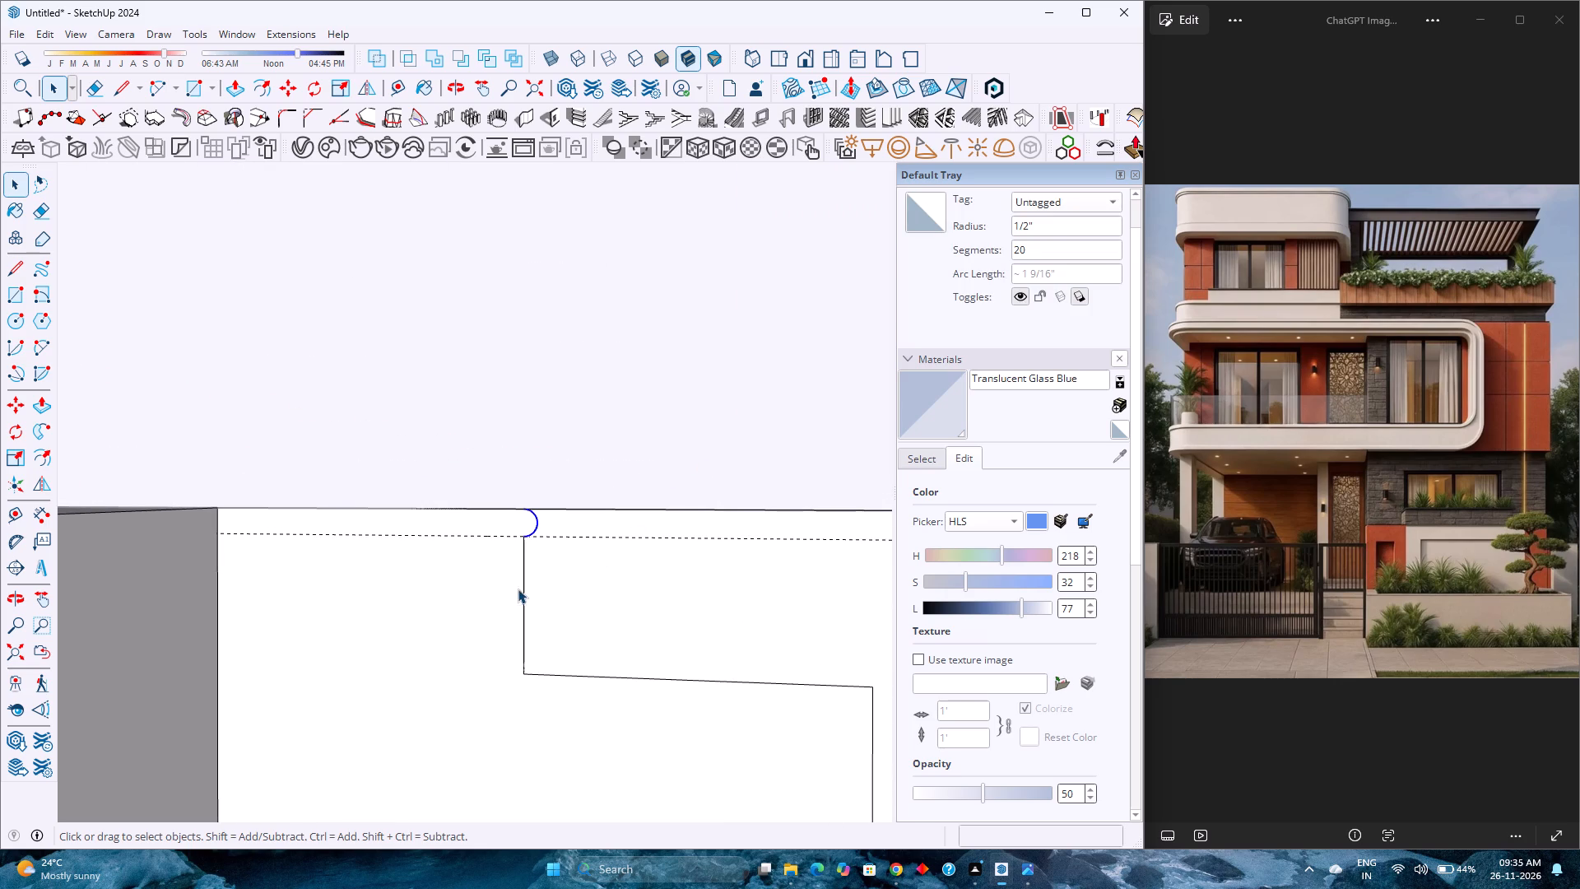
{"action": "scroll", "coordinate": [508, 590], "scroll_direction": "down", "scroll_amount": 3}
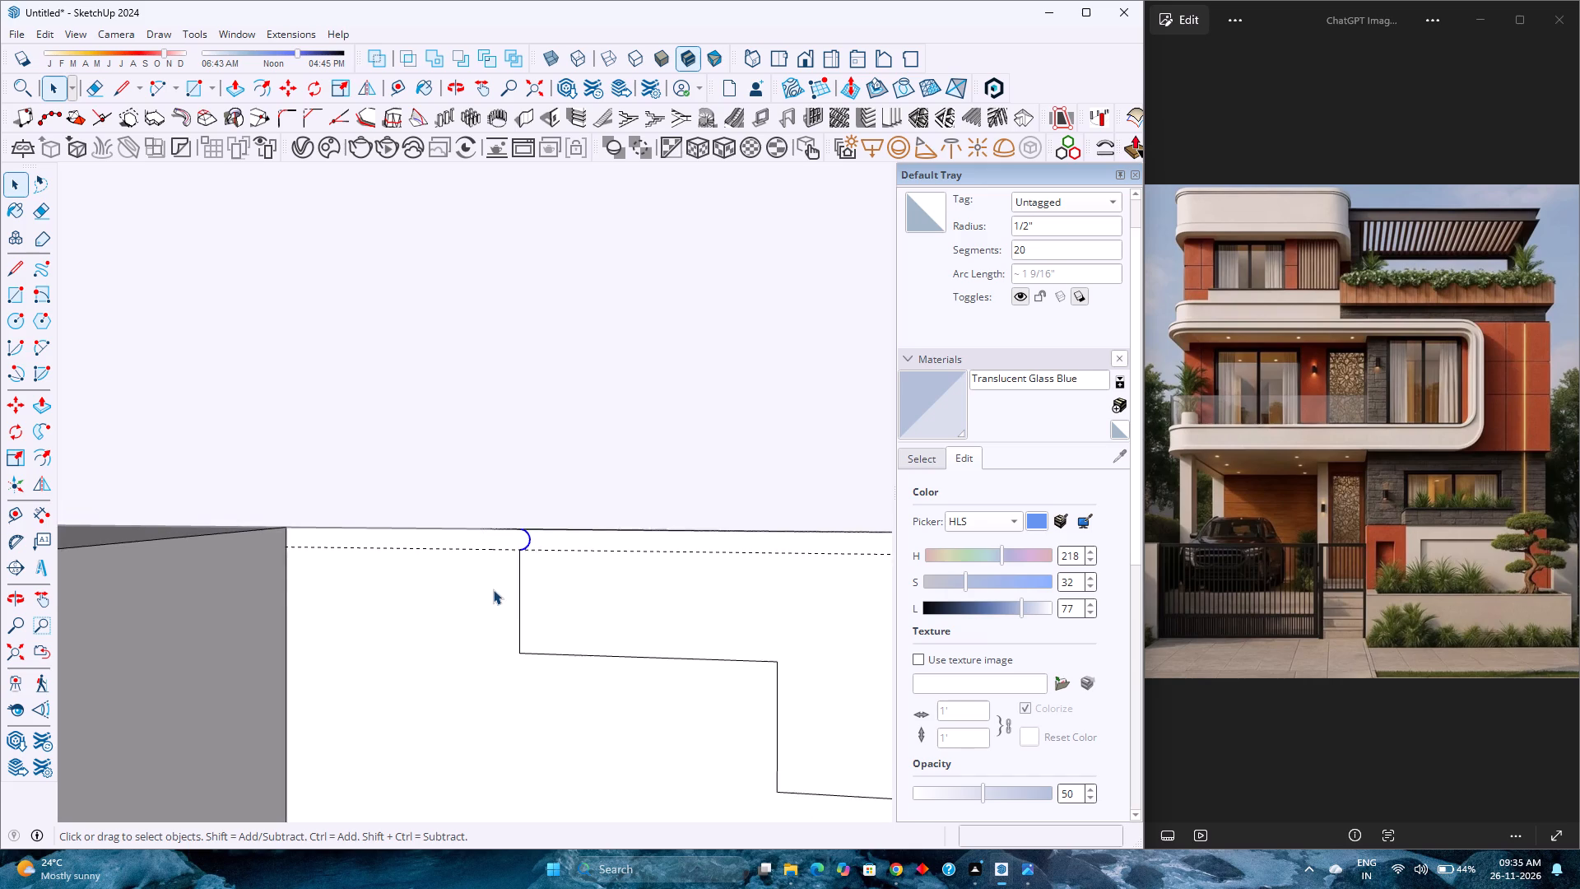
{"action": "scroll", "coordinate": [493, 589], "scroll_direction": "down", "scroll_amount": 18}
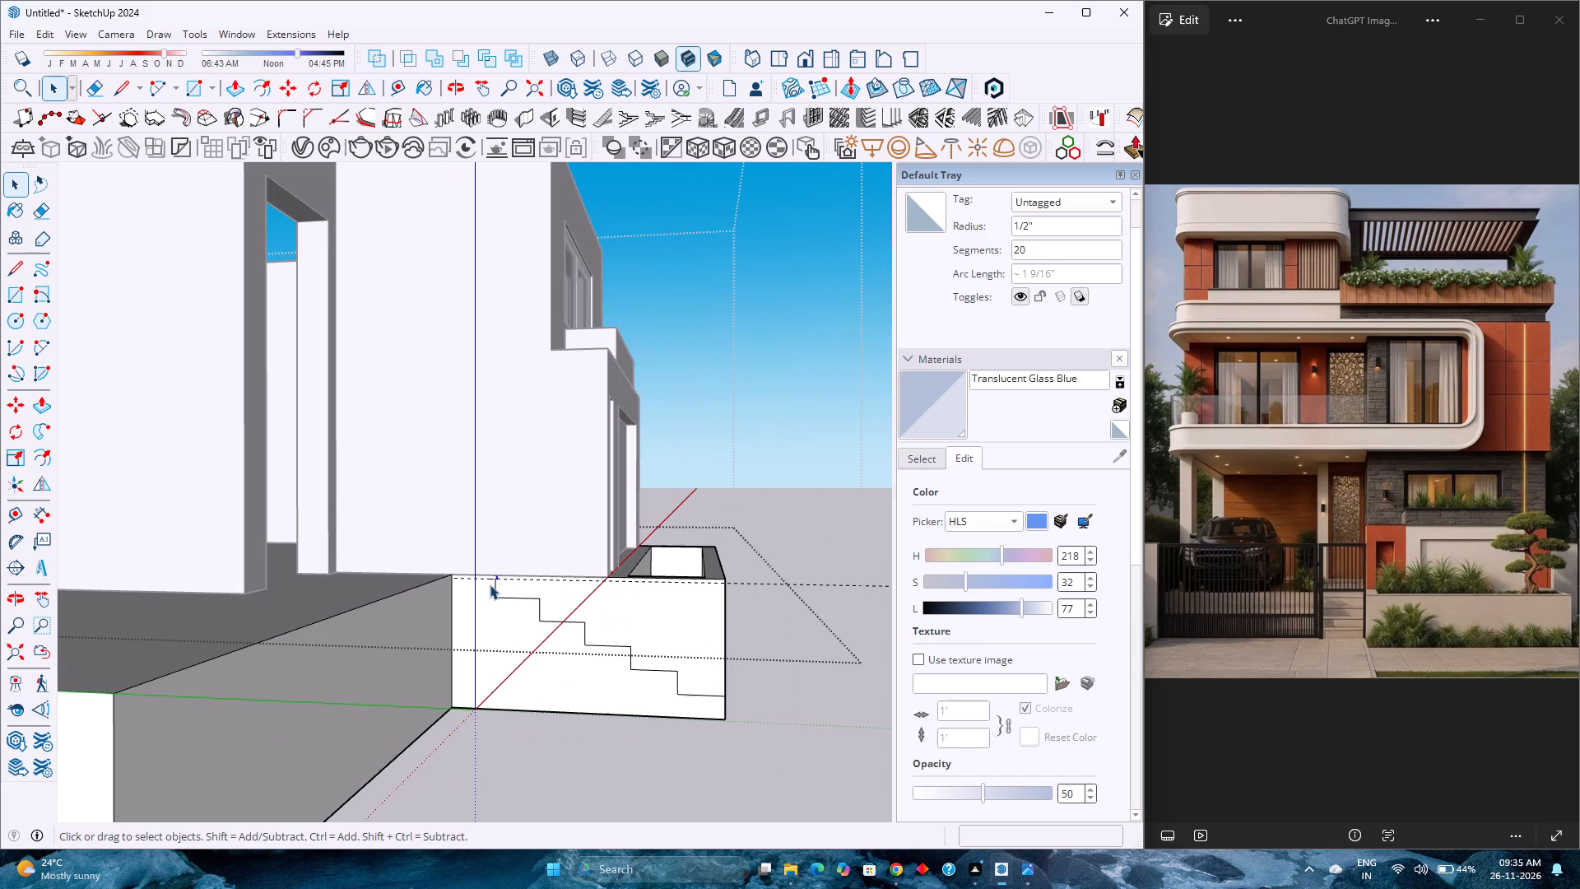
{"action": "key", "text": "ctrl+z"}
{"action": "key", "text": "ctrl+z"}
{"action": "key", "text": "ctrl+z"}
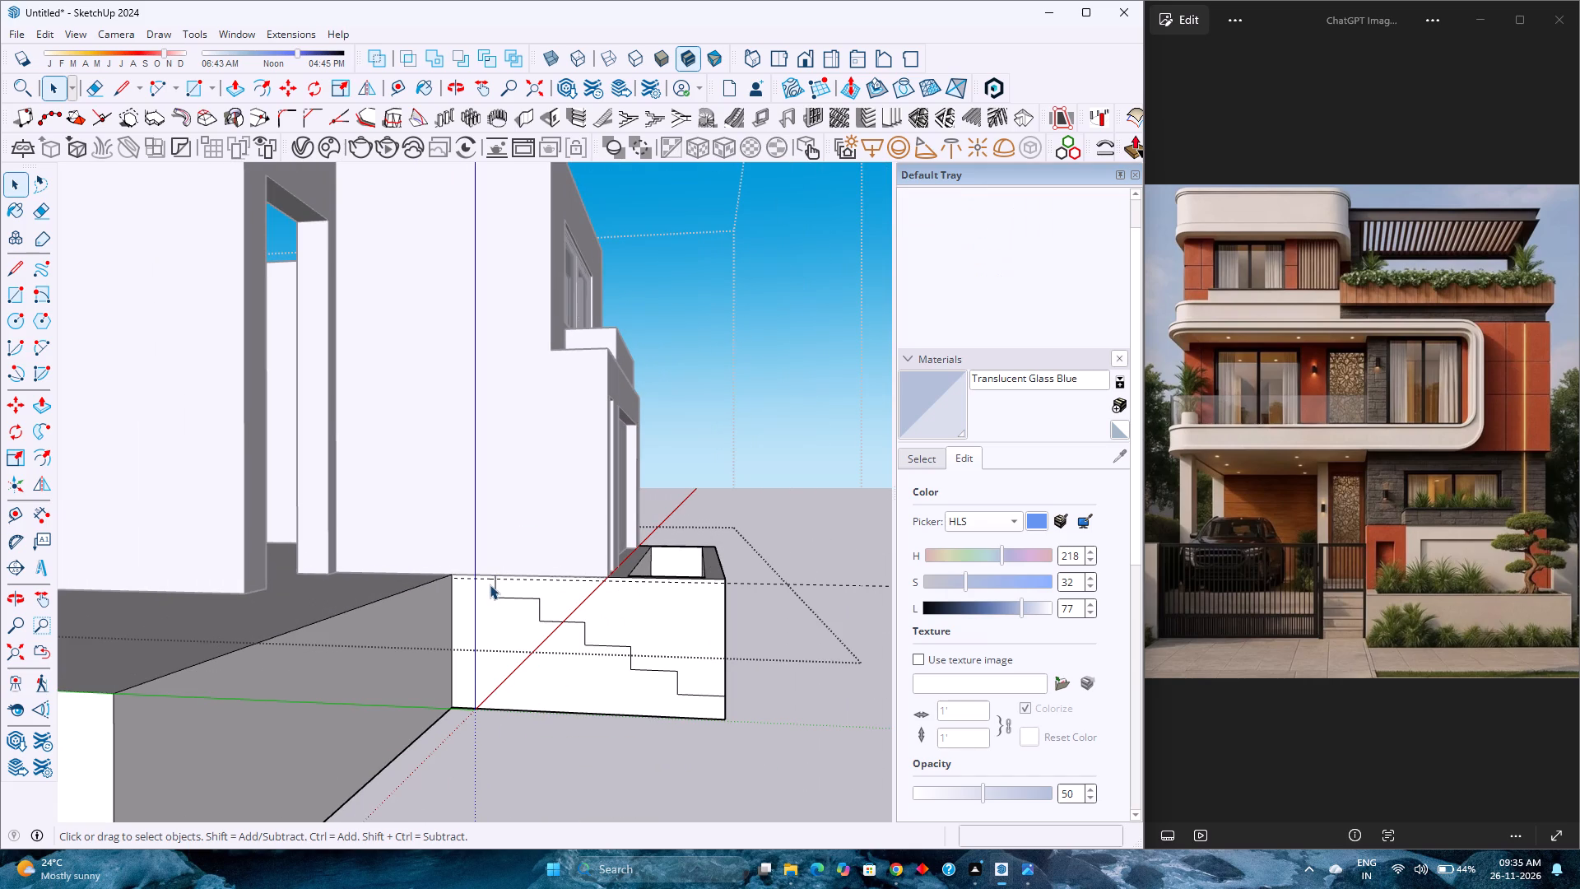
Delete the guide line below the top edge of the stair profile face.
{"action": "scroll", "coordinate": [490, 577], "scroll_direction": "up", "scroll_amount": 9}
{"action": "left_click", "coordinate": [510, 579]}
{"action": "left_click", "coordinate": [519, 584]}
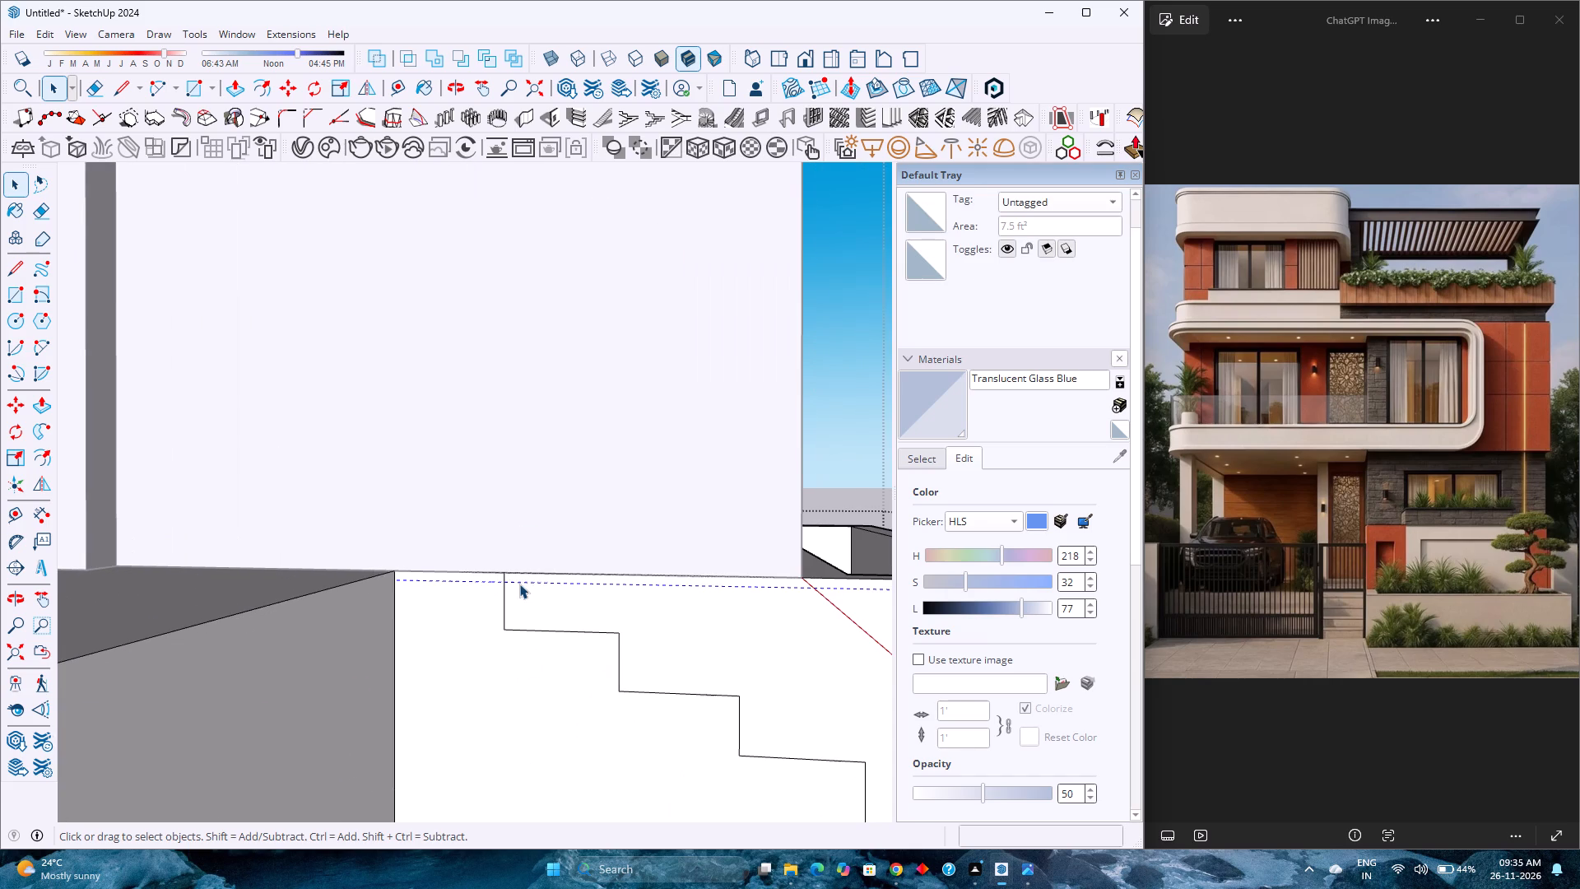
{"action": "key", "text": "Delete"}
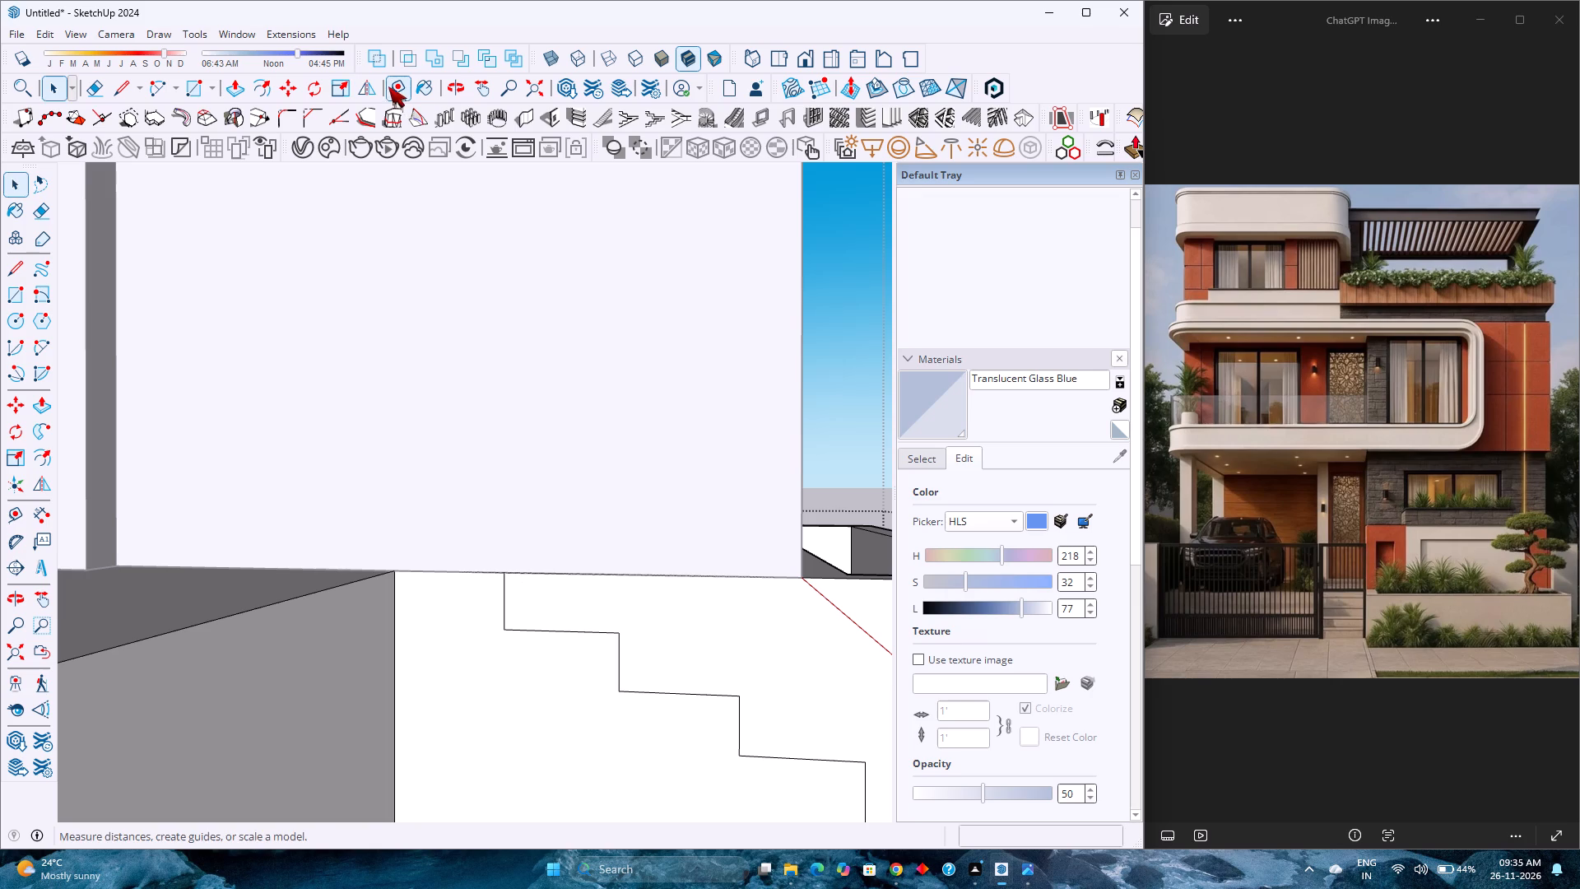
Place a guide line 1" below the top edge of the stair profile face.
{"action": "left_click", "coordinate": [392, 86]}
{"action": "left_click", "coordinate": [567, 571]}
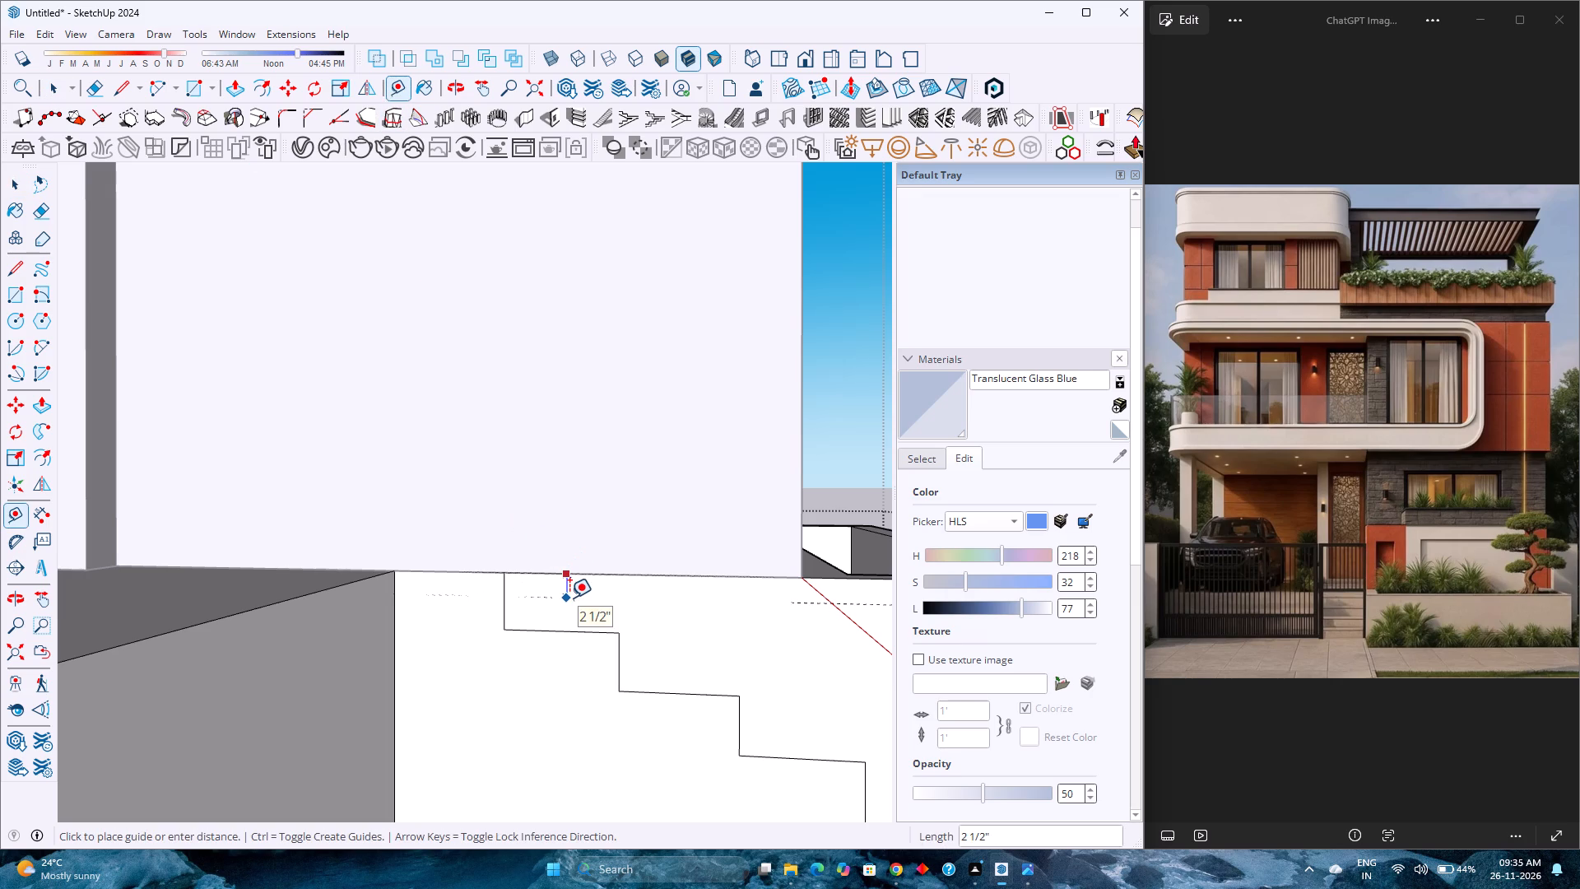
{"action": "key", "text": "Up"}
{"action": "key", "text": "2"}
{"action": "key", "text": "BackSpace"}
{"action": "key", "text": "1"}
{"action": "key", "text": "Return"}
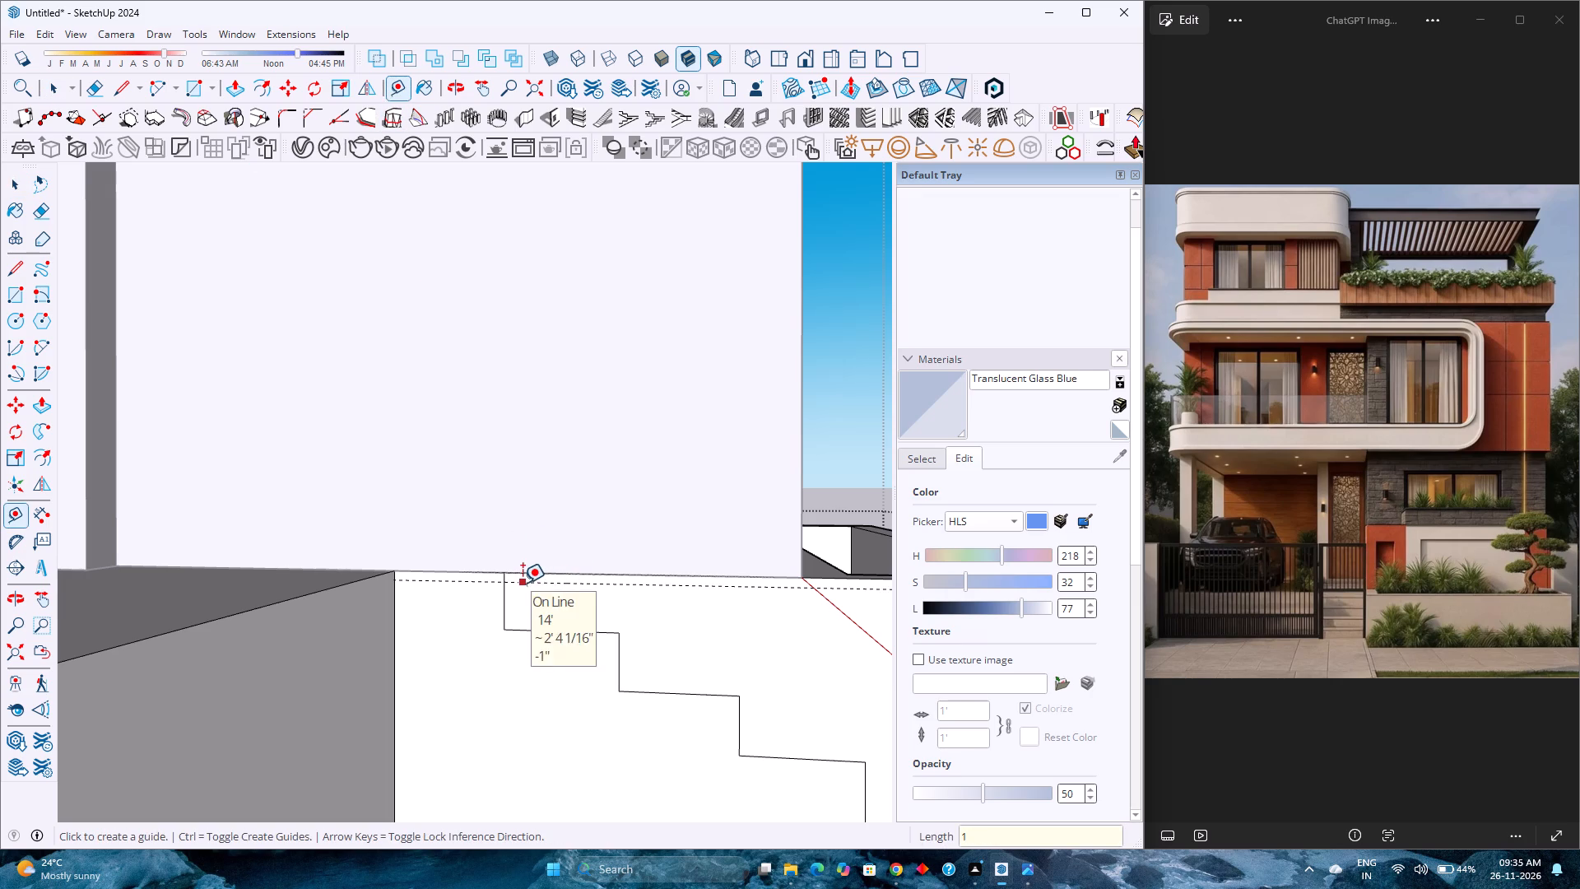
Draw a half-circle nosing arc with a 1/2" bulge from the top of the first riser to the guide line.
{"action": "scroll", "coordinate": [525, 584], "scroll_direction": "up", "scroll_amount": 11}
{"action": "middle_click_drag", "start_coordinate": [525, 584], "coordinate": [458, 606]}
{"action": "key", "text": "a"}
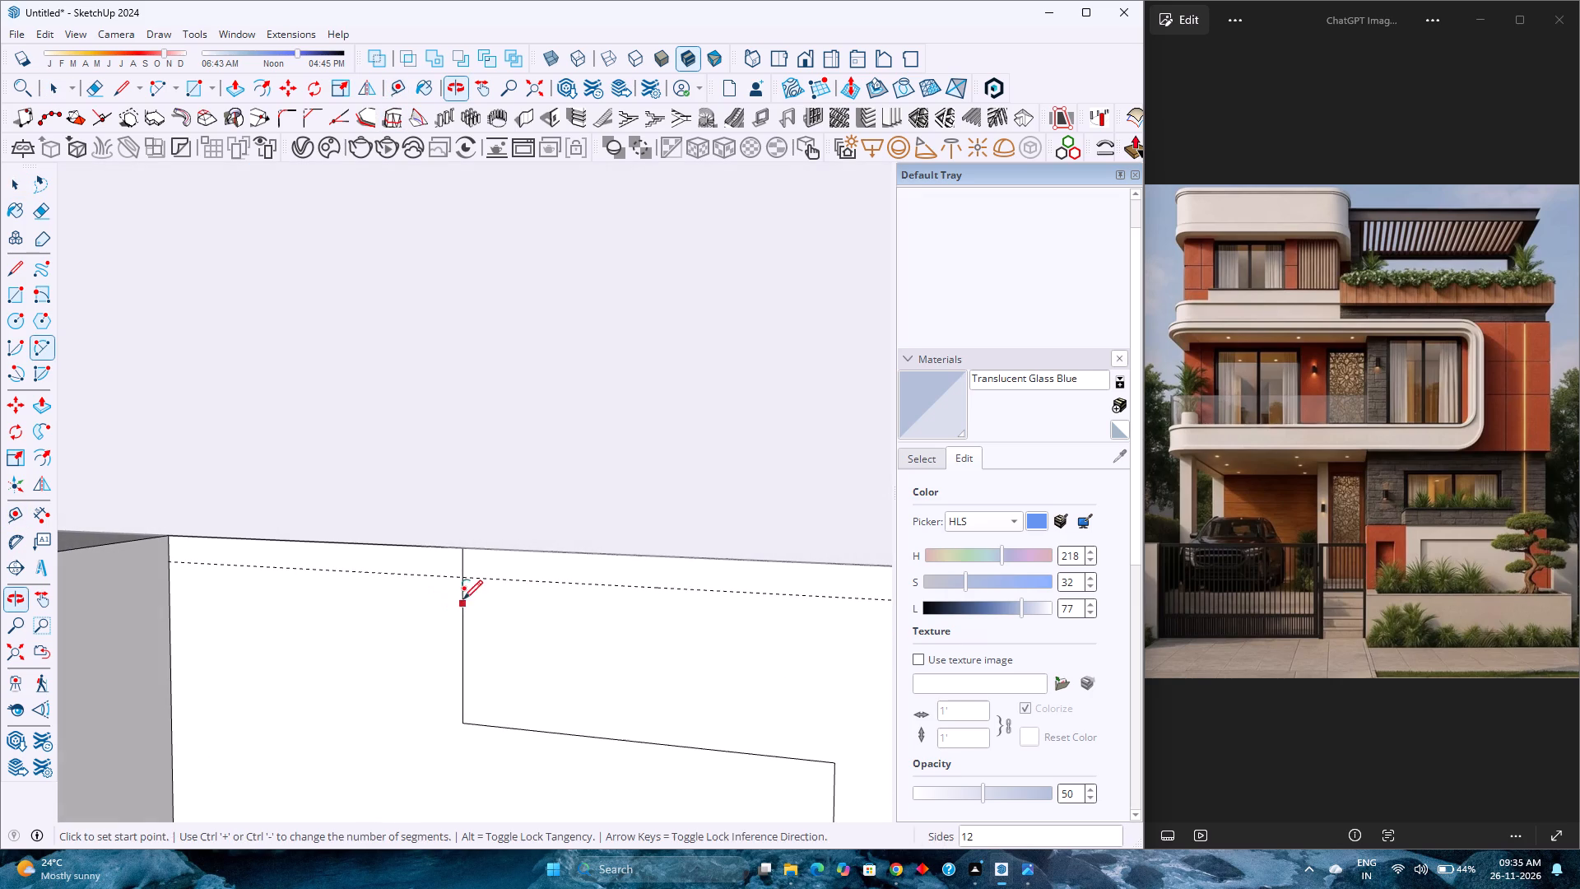
{"action": "left_click", "coordinate": [465, 547]}
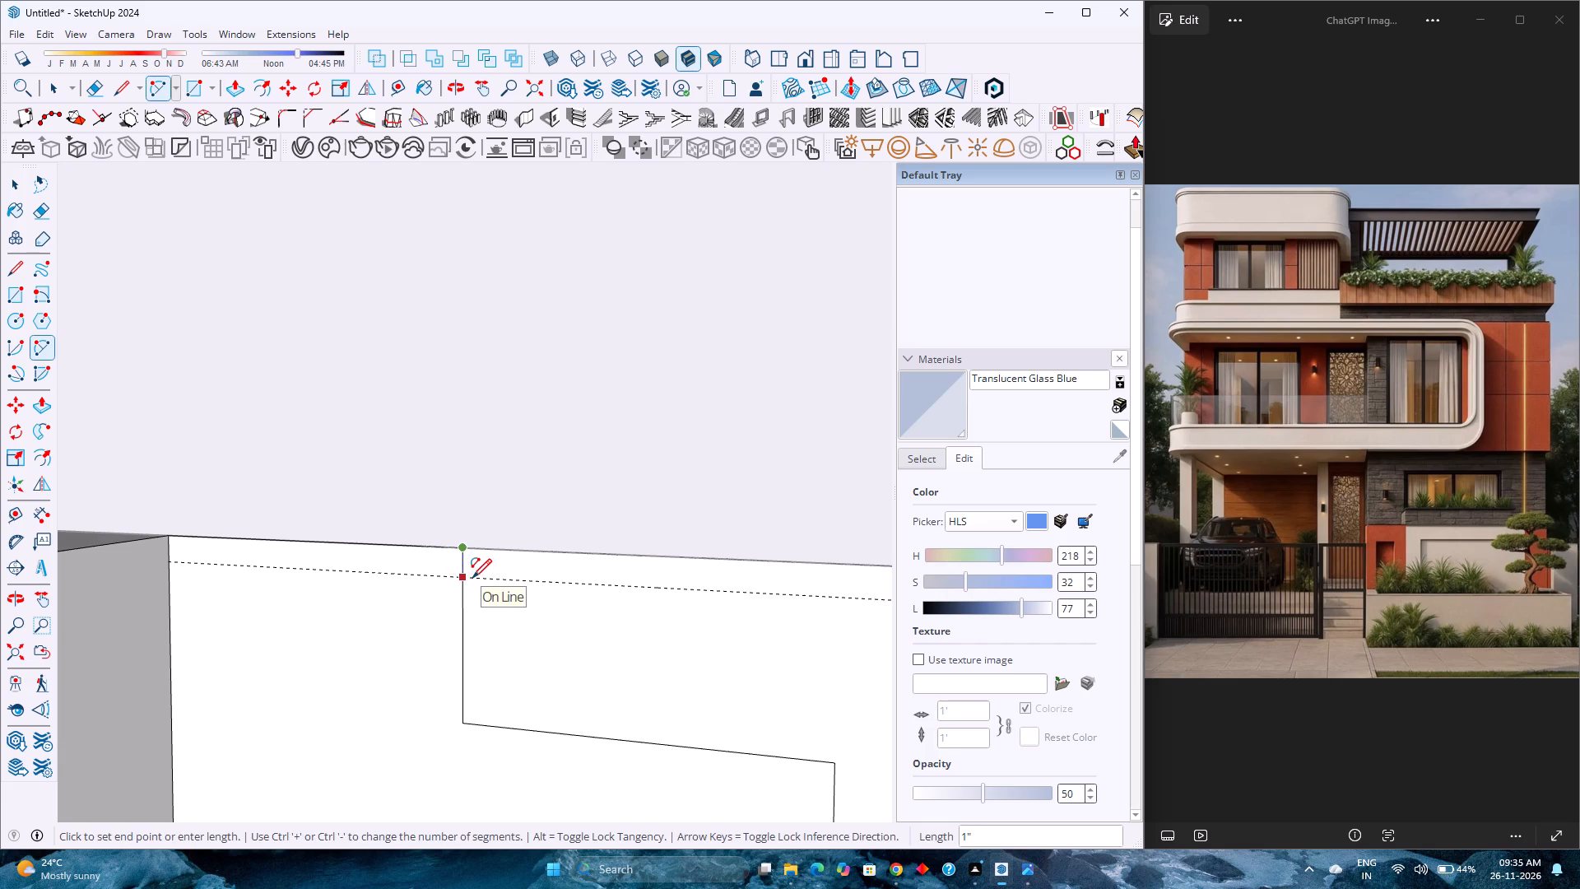
{"action": "left_click", "coordinate": [472, 578]}
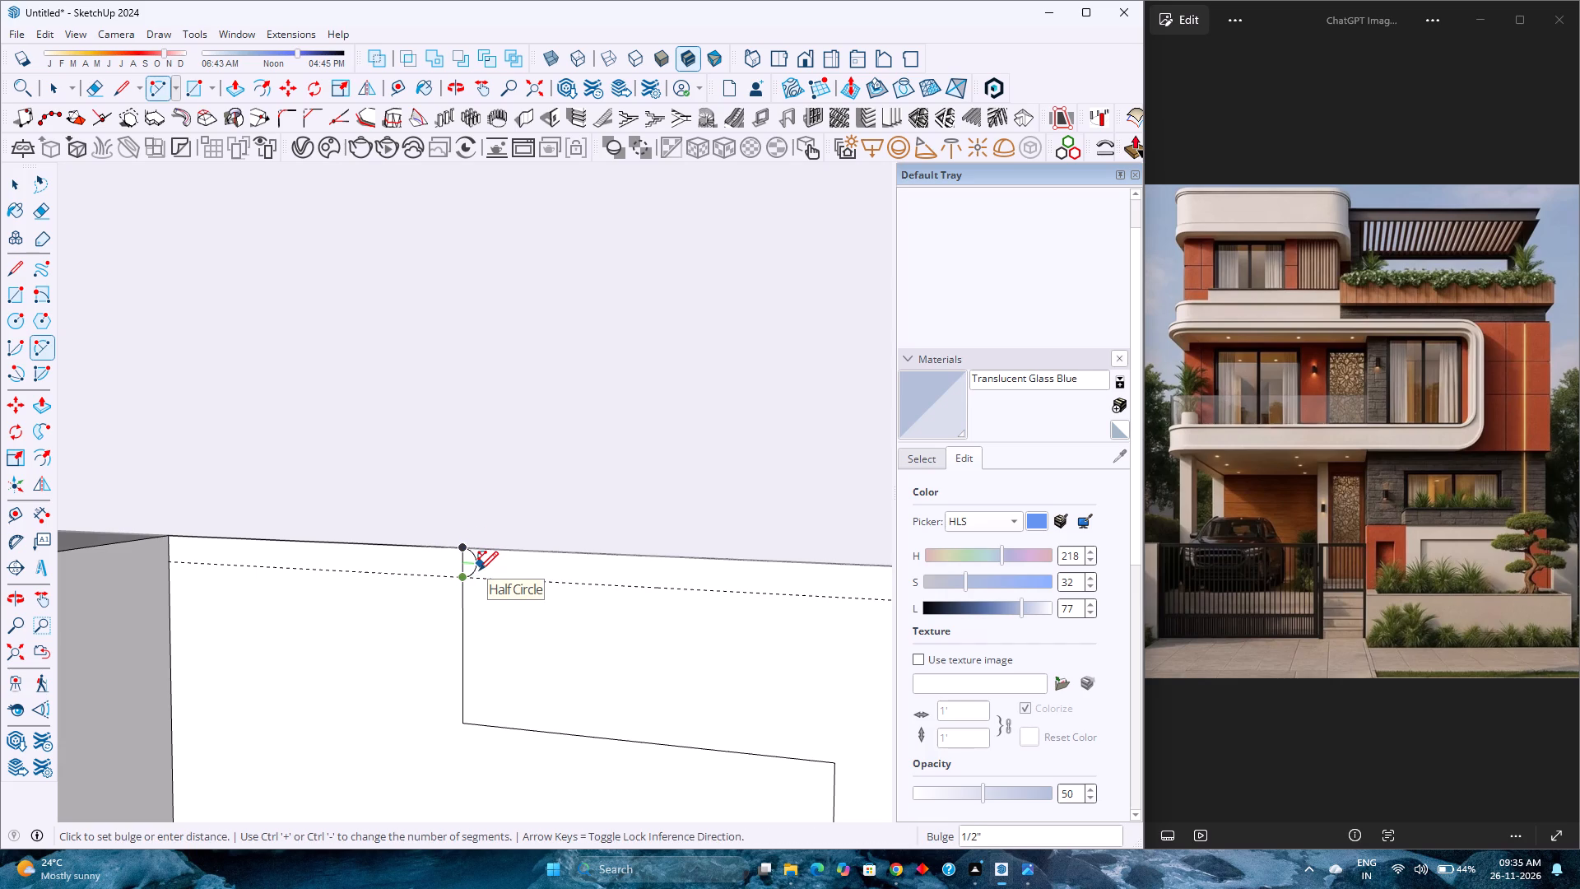
{"action": "scroll", "coordinate": [479, 570], "scroll_direction": "up", "scroll_amount": 8}
{"action": "left_click", "coordinate": [479, 570]}
{"action": "key", "text": "space"}
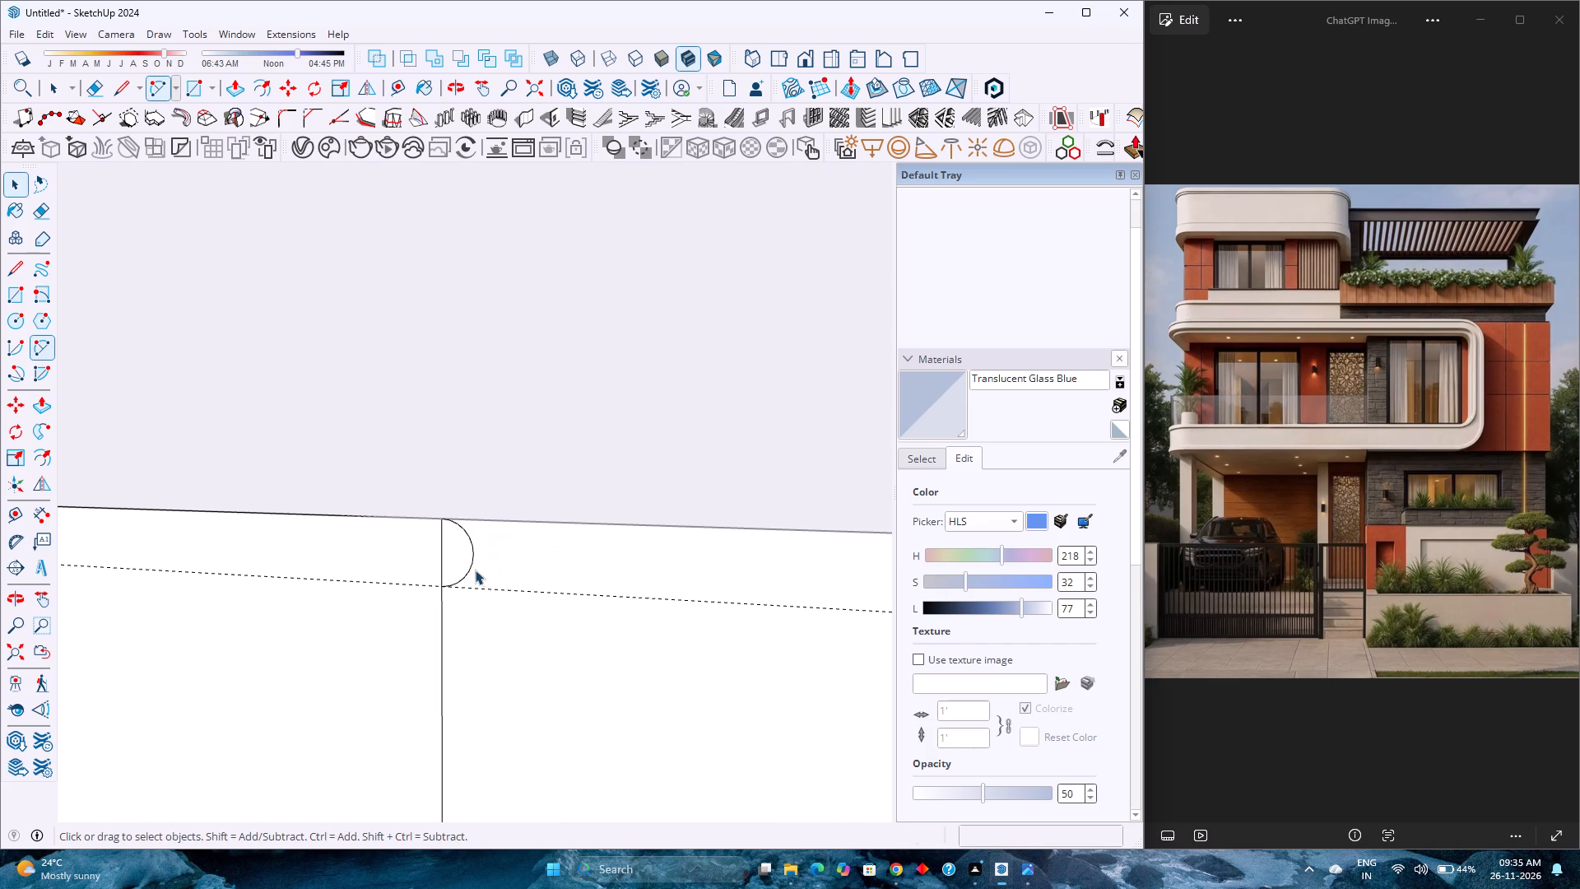
Set the nosing arc's segment count to 30.
{"action": "left_click", "coordinate": [467, 566]}
{"action": "left_click", "coordinate": [469, 564]}
{"action": "left_click", "coordinate": [1030, 249]}
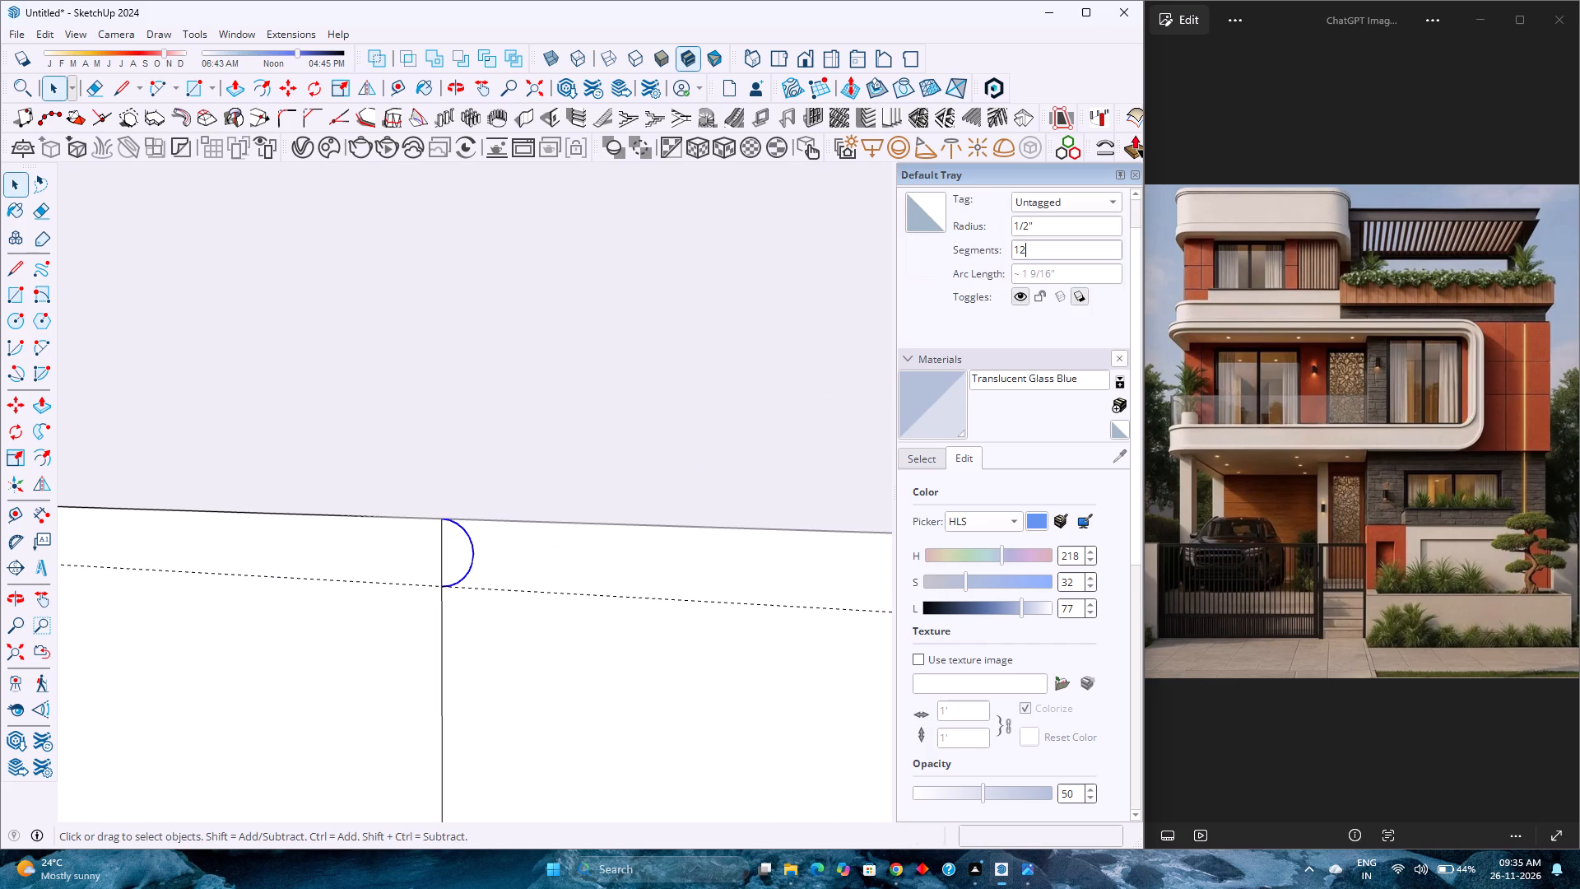
{"action": "key", "text": "BackSpace"}
{"action": "key", "text": "BackSpace"}
{"action": "key", "text": "3"}
{"action": "key", "text": "0"}
{"action": "key", "text": "Return"}
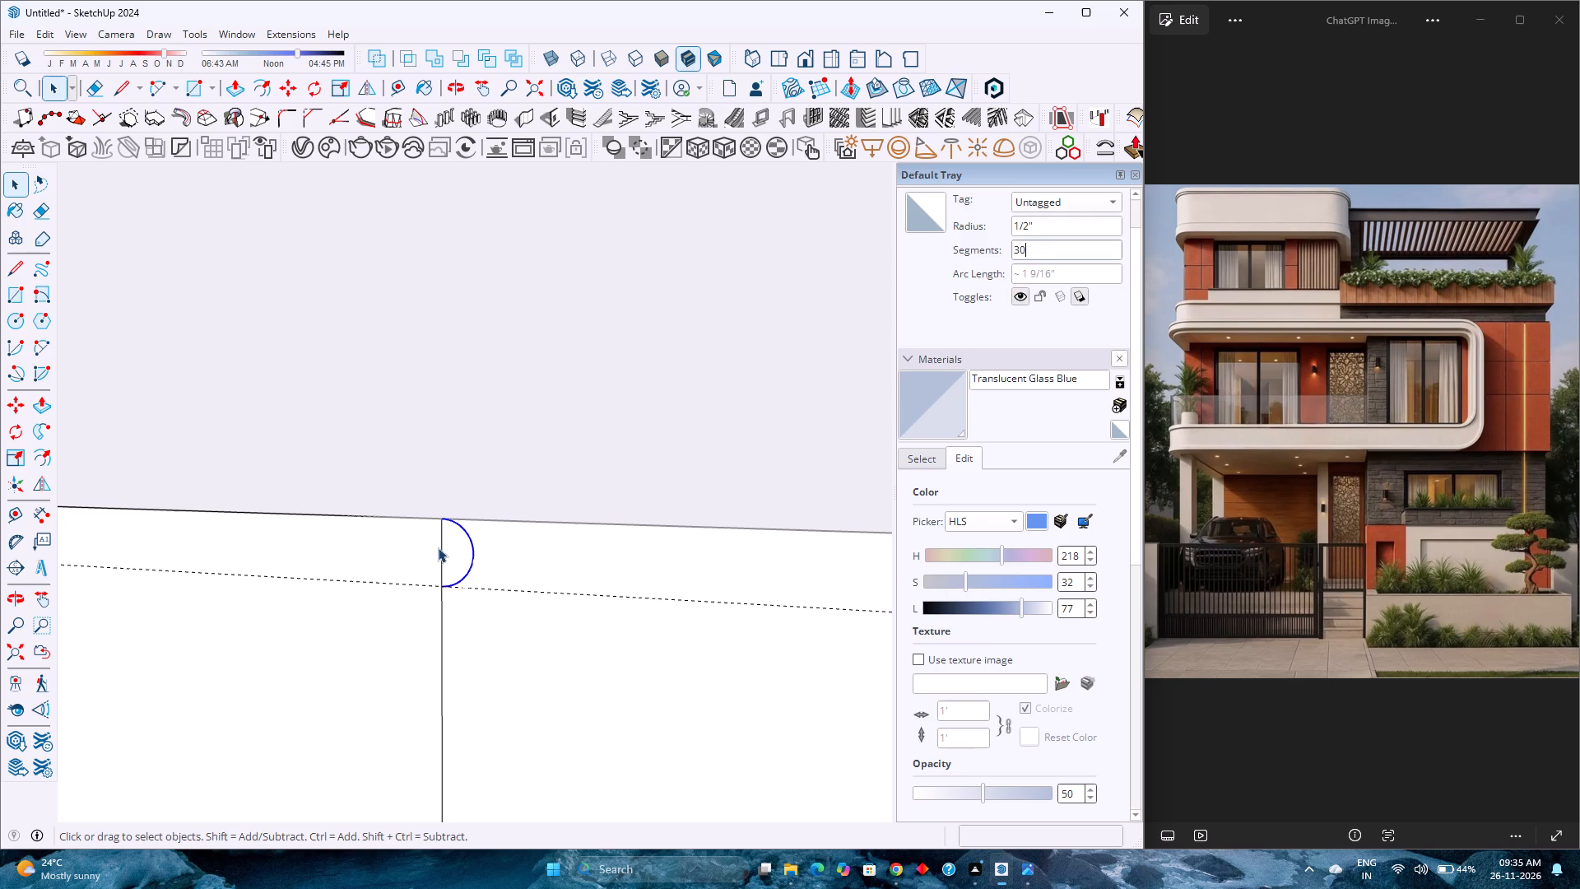
Delete the straight riser edge enclosed behind the first nosing arc.
{"action": "left_click", "coordinate": [441, 545]}
{"action": "key", "text": "Delete"}
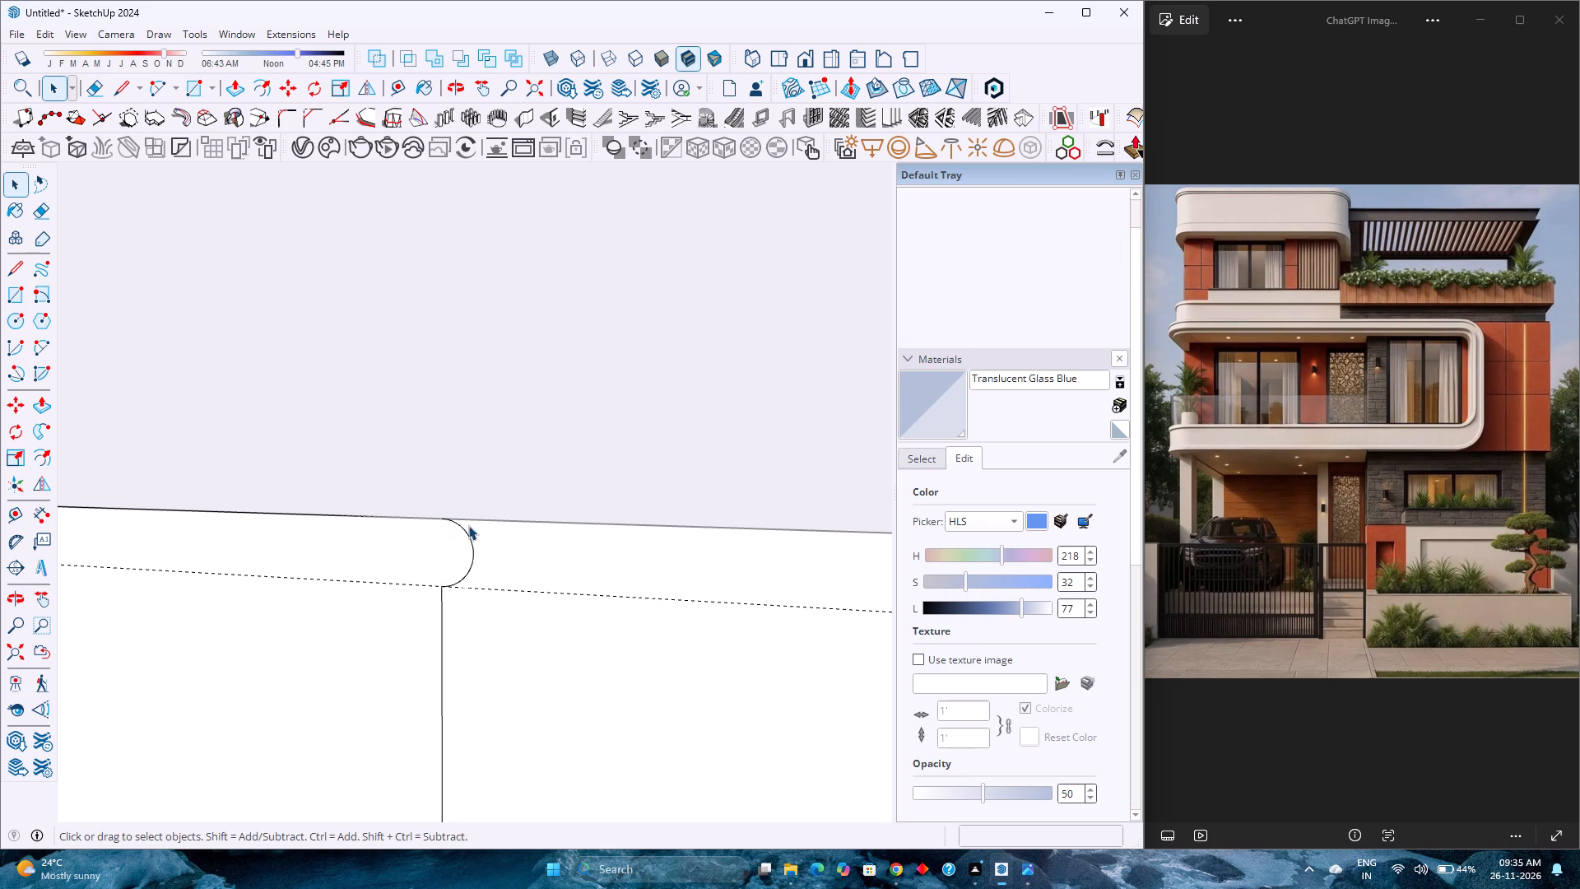
Copy the nosing arc from the first riser's top to the next step corner and repeat it as 5 copies down the stair.
{"action": "left_click", "coordinate": [473, 548]}
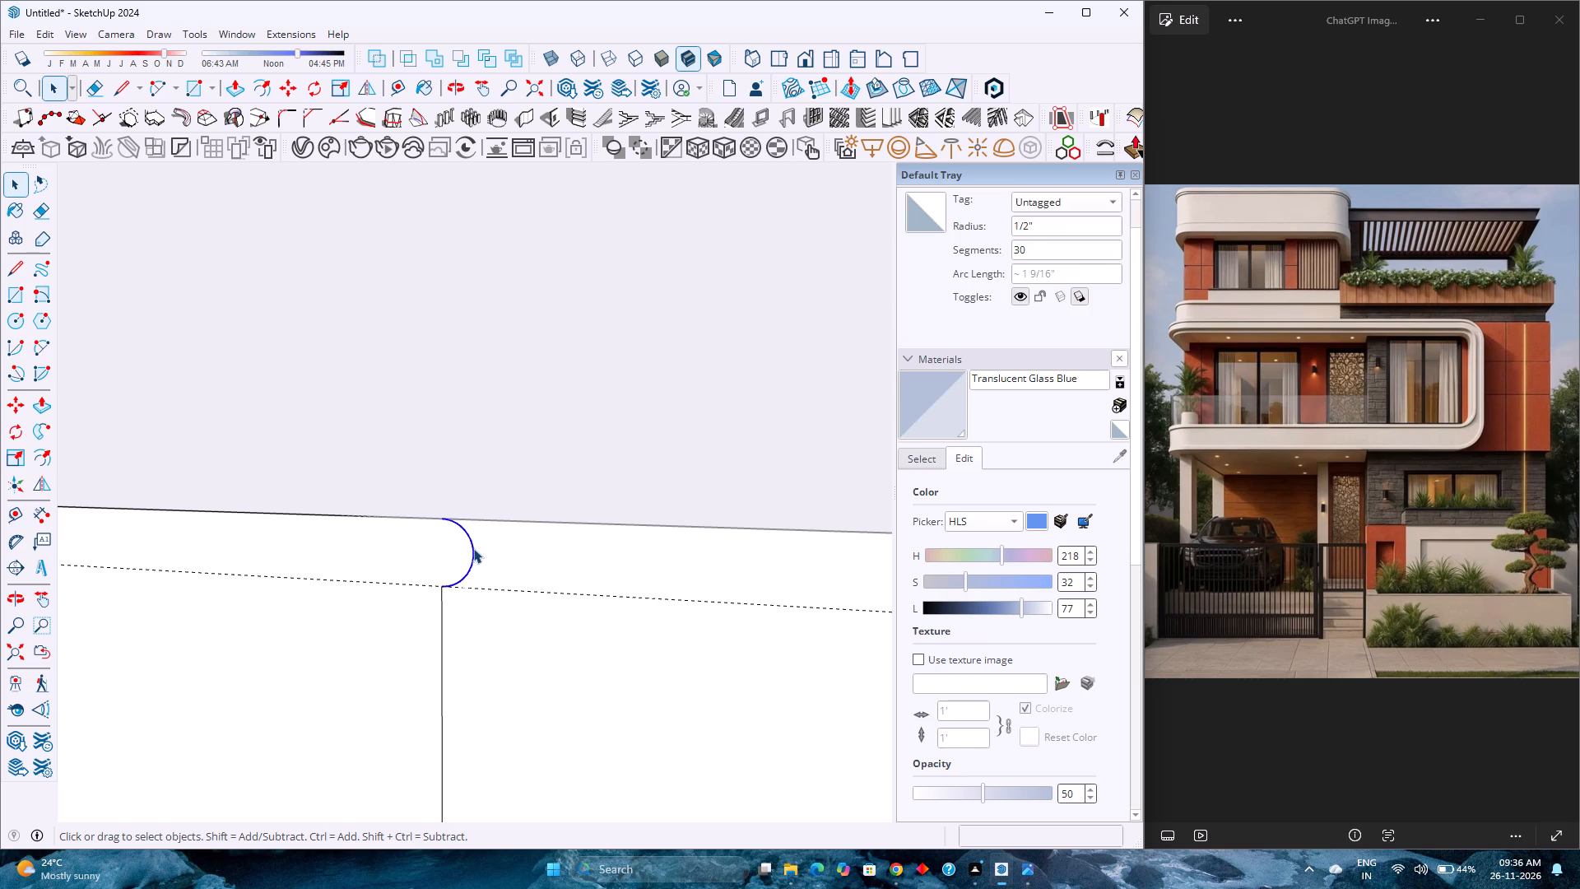
{"action": "key", "text": "m"}
{"action": "left_click", "coordinate": [437, 517]}
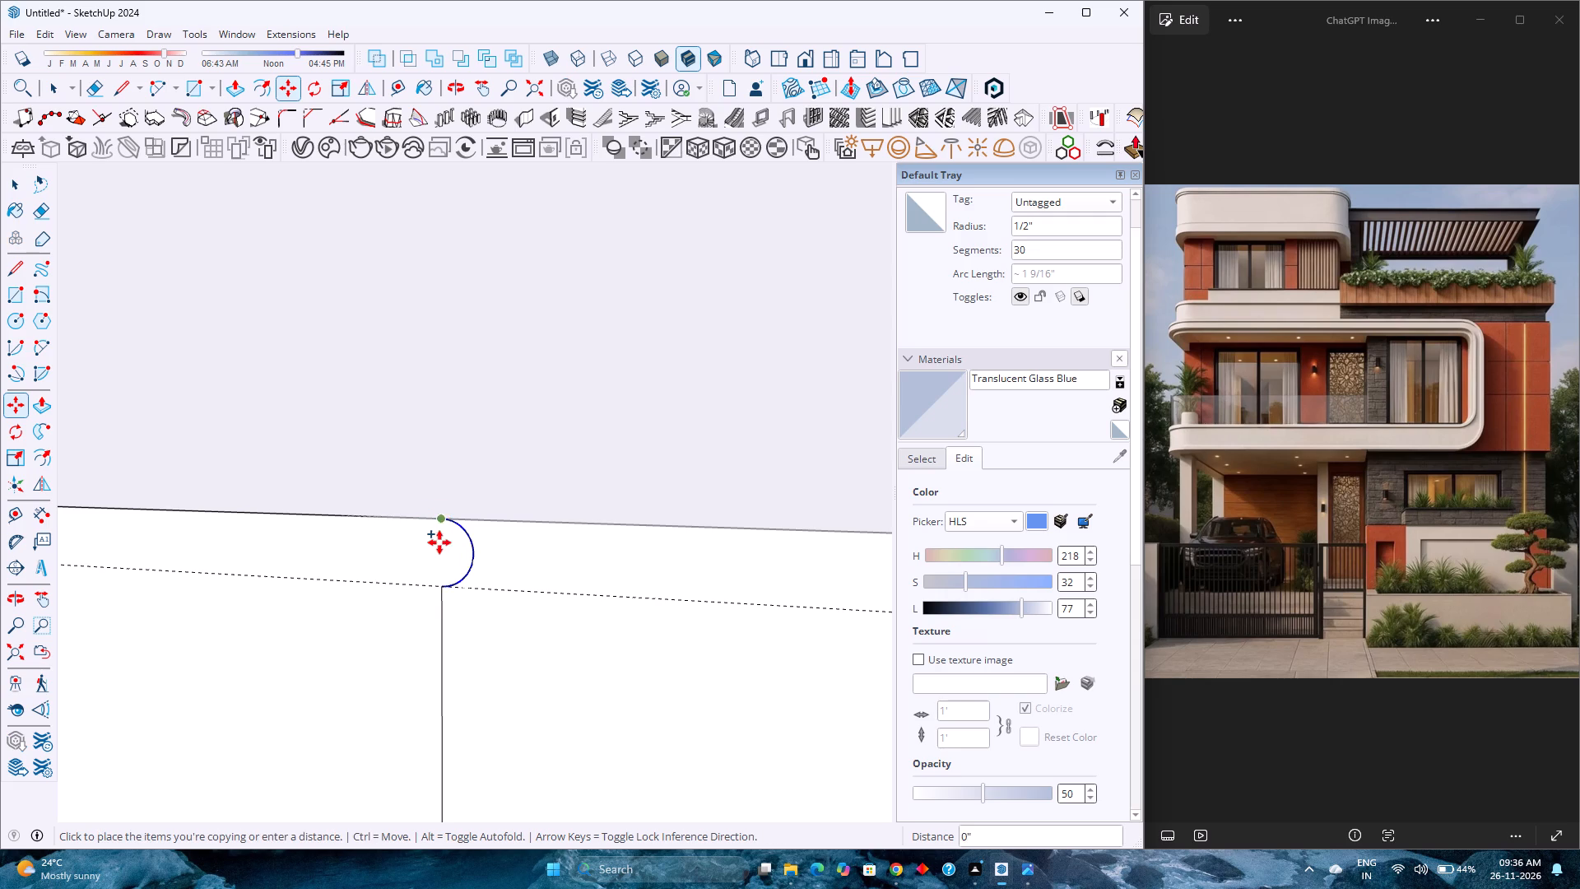
{"action": "scroll", "coordinate": [439, 545], "scroll_direction": "down", "scroll_amount": 17}
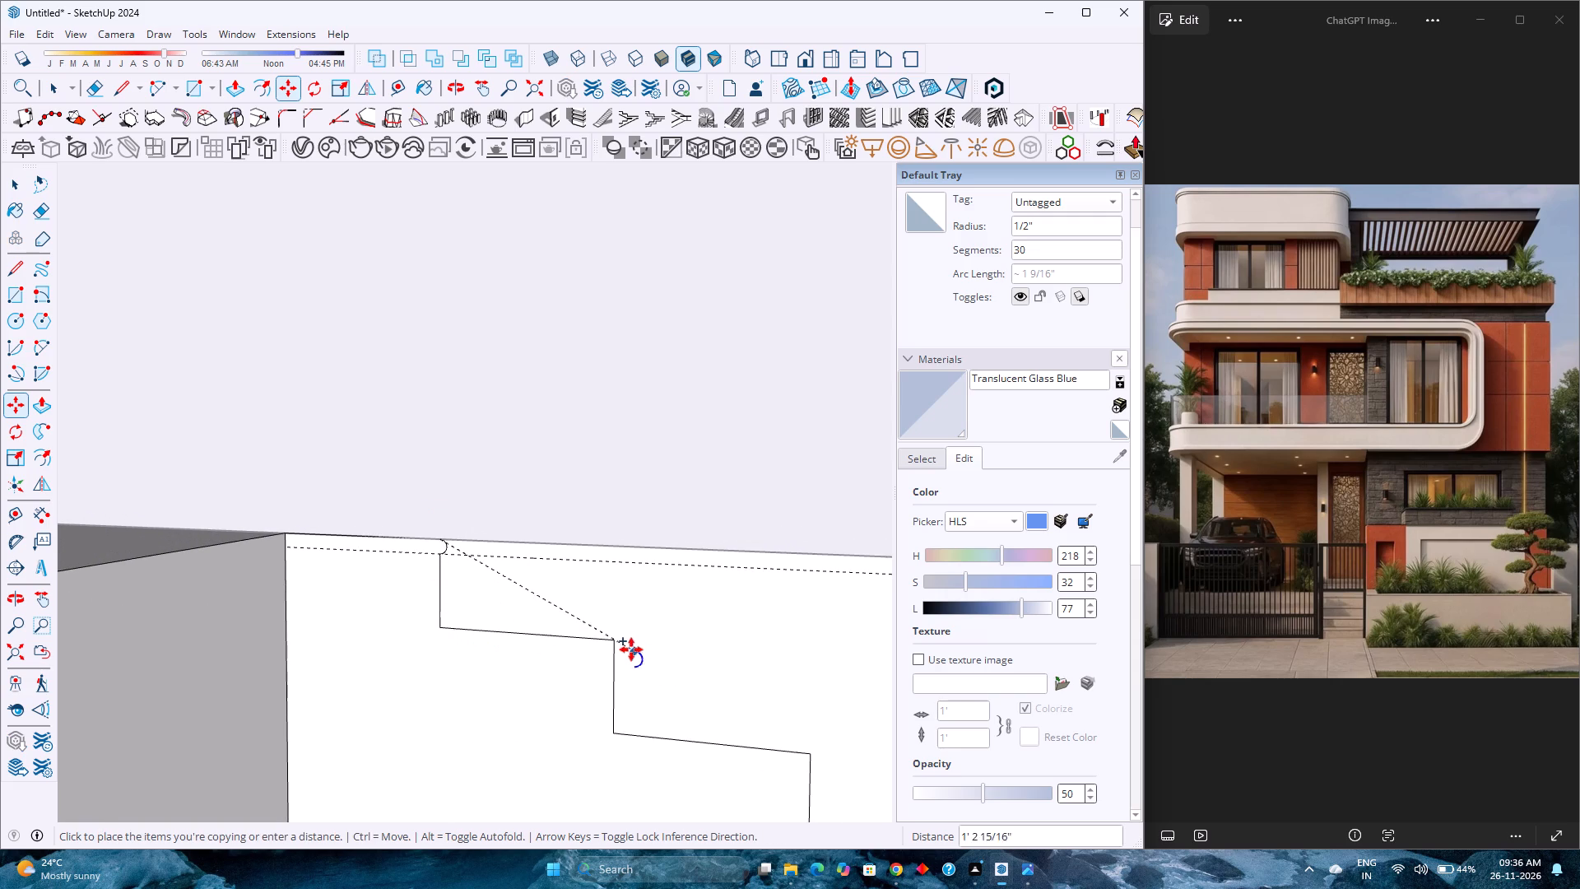
{"action": "scroll", "coordinate": [617, 645], "scroll_direction": "up", "scroll_amount": 9}
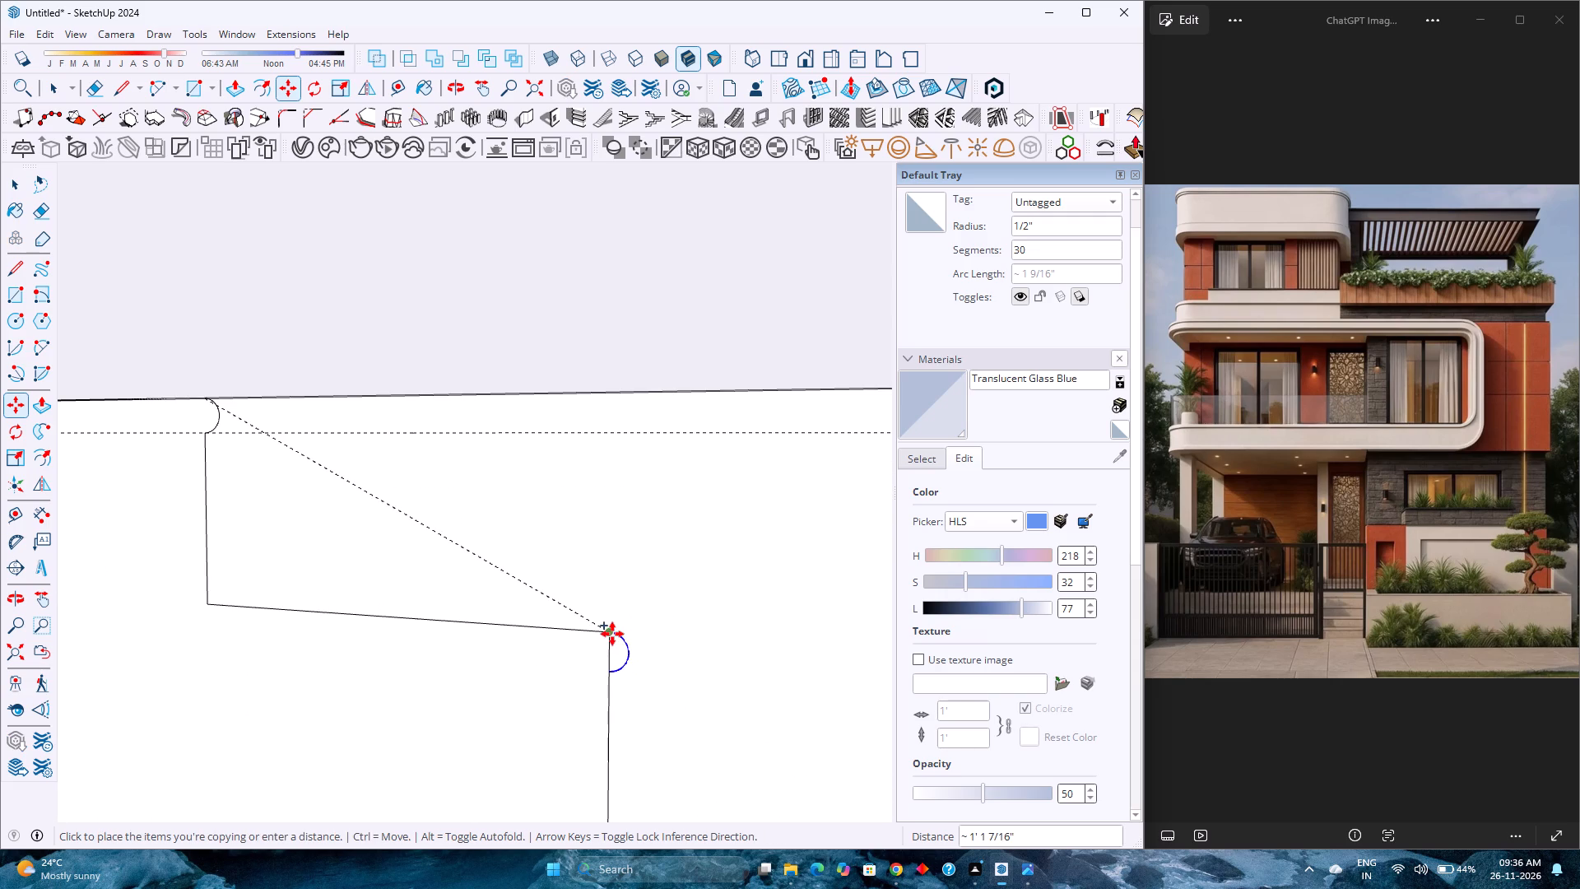
{"action": "left_click", "coordinate": [612, 634]}
{"action": "scroll", "coordinate": [606, 617], "scroll_direction": "down", "scroll_amount": 20}
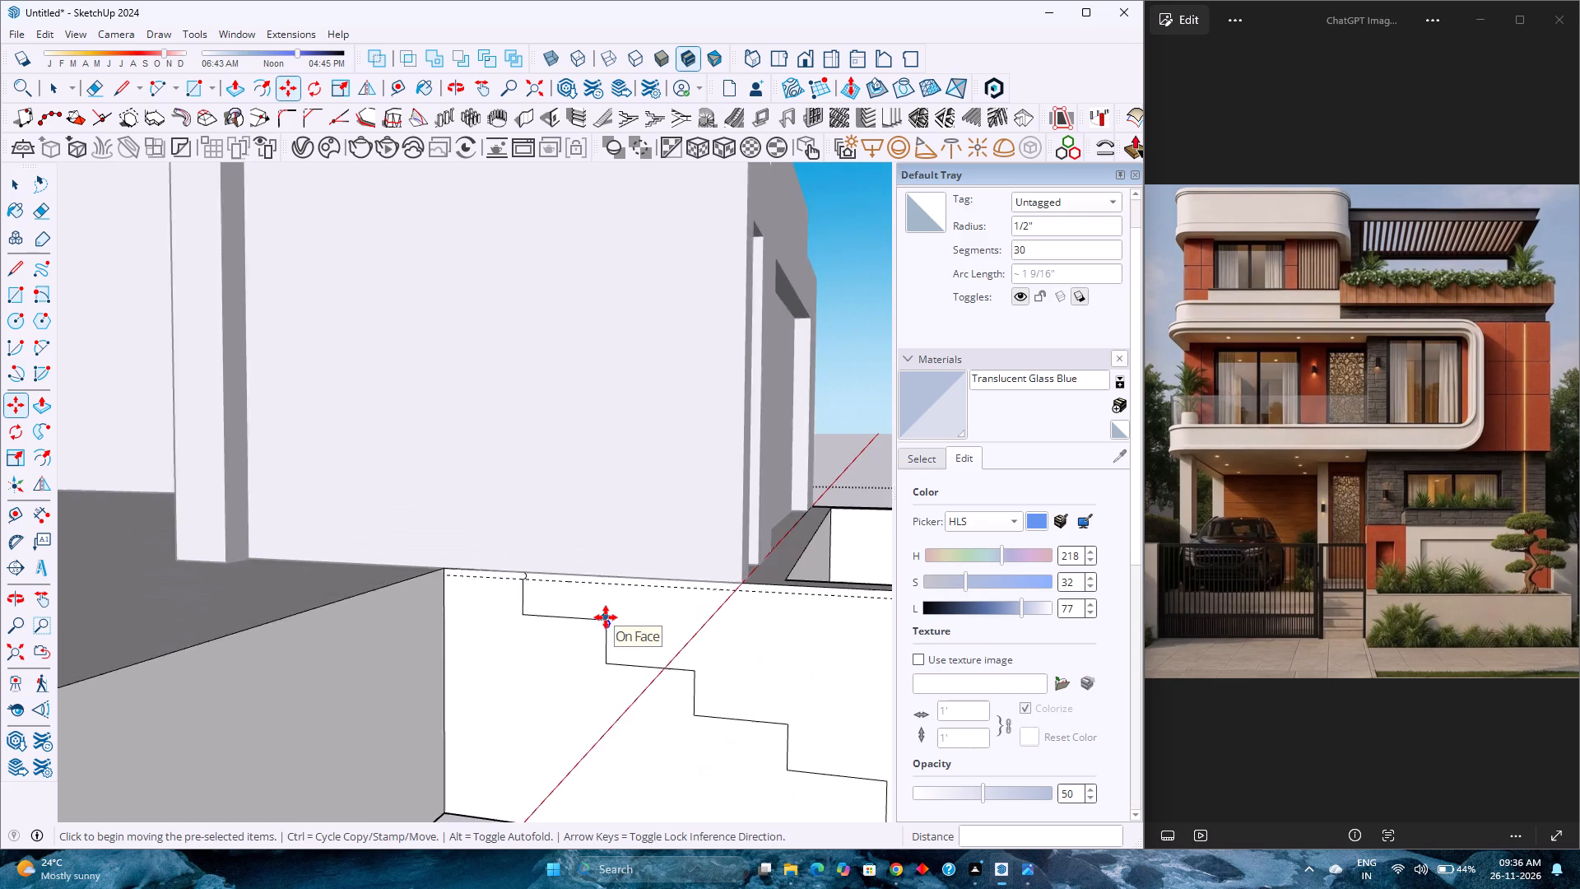
{"action": "scroll", "coordinate": [606, 617], "scroll_direction": "down", "scroll_amount": 3}
{"action": "type", "text": "*5"}
{"action": "key", "text": "Return"}
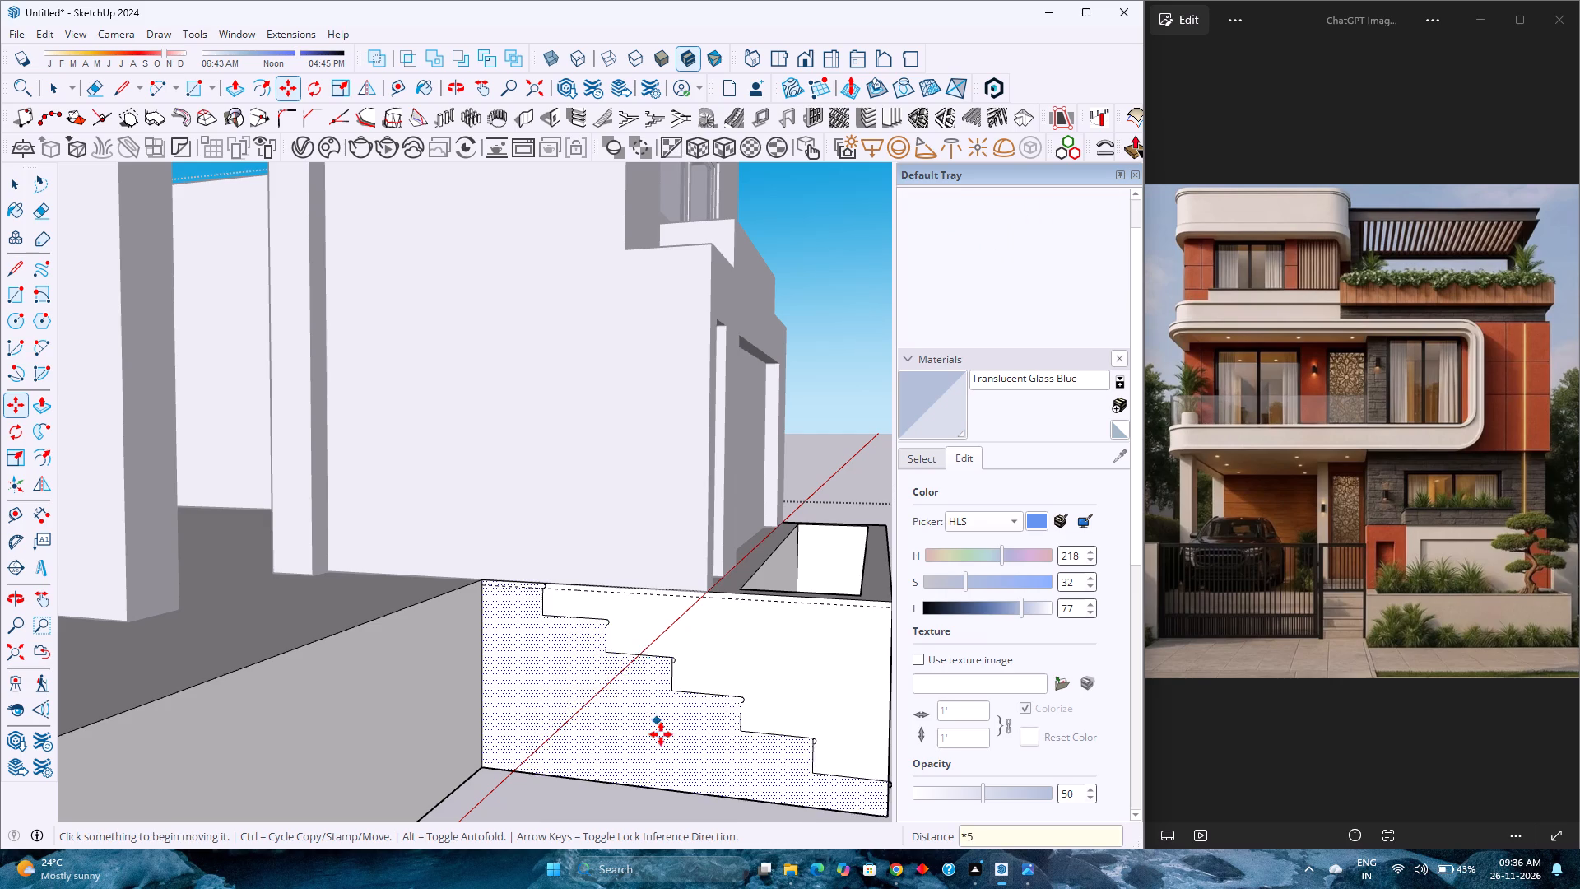
Draw a 1" vertical line between the ends of the lowest nosing arc at the face's outer edge to close it.
{"action": "scroll", "coordinate": [662, 734], "scroll_direction": "up", "scroll_amount": 2}
{"action": "scroll", "coordinate": [662, 734], "scroll_direction": "down", "scroll_amount": 4}
{"action": "scroll", "coordinate": [802, 792], "scroll_direction": "up", "scroll_amount": 7}
{"action": "middle_click_drag", "start_coordinate": [806, 770], "coordinate": [617, 696], "text": "shift"}
{"action": "scroll", "coordinate": [701, 691], "scroll_direction": "up", "scroll_amount": 2}
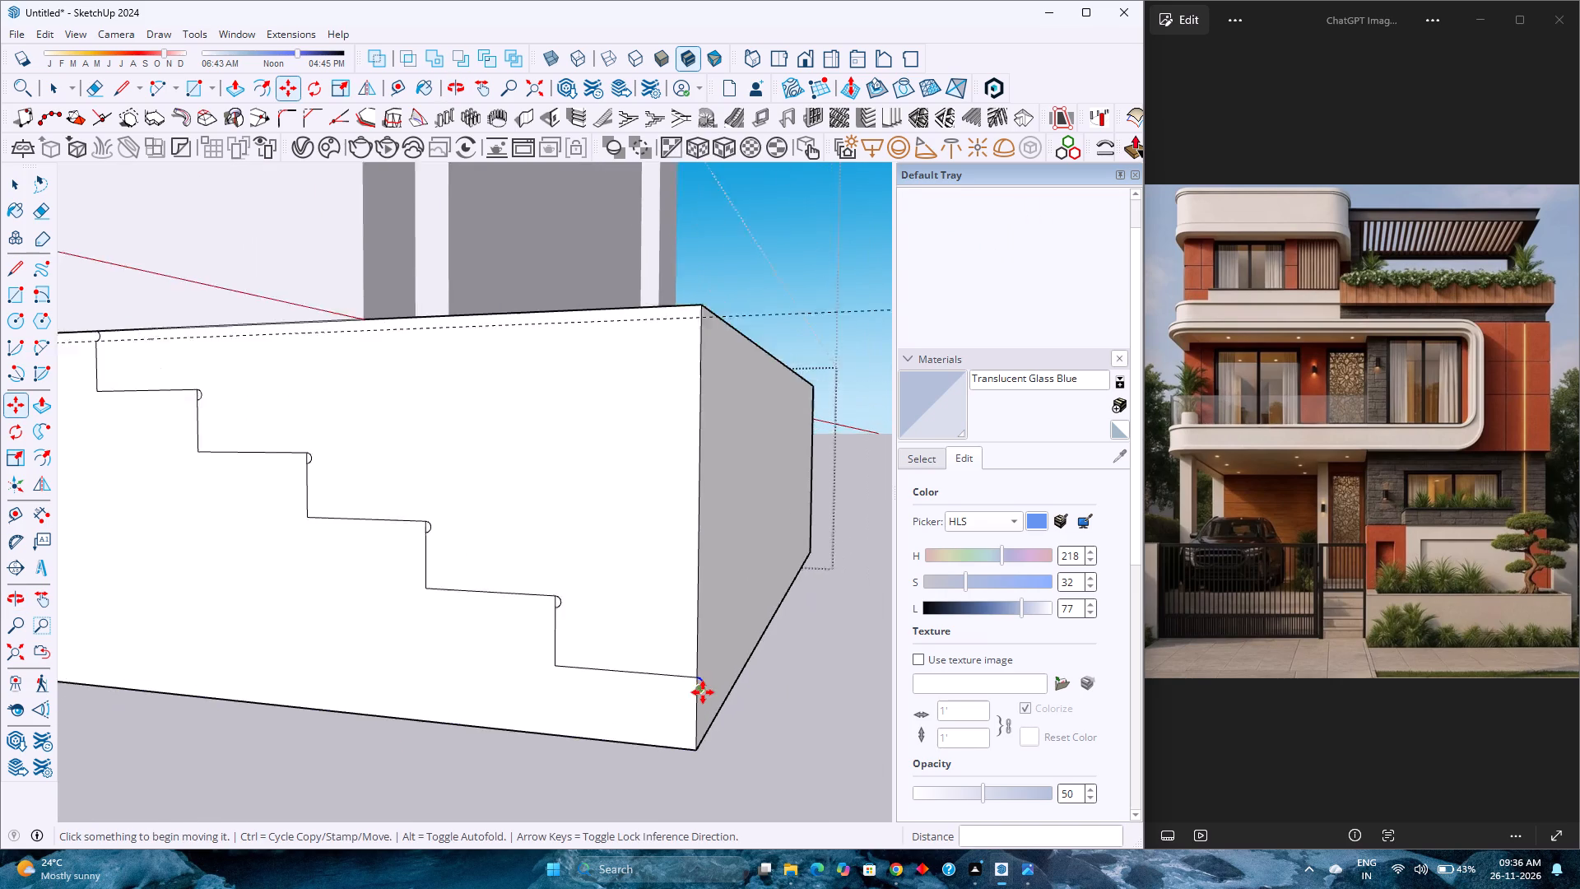
{"action": "scroll", "coordinate": [703, 692], "scroll_direction": "up", "scroll_amount": 13}
{"action": "scroll", "coordinate": [686, 653], "scroll_direction": "up", "scroll_amount": 10}
{"action": "key", "text": "space"}
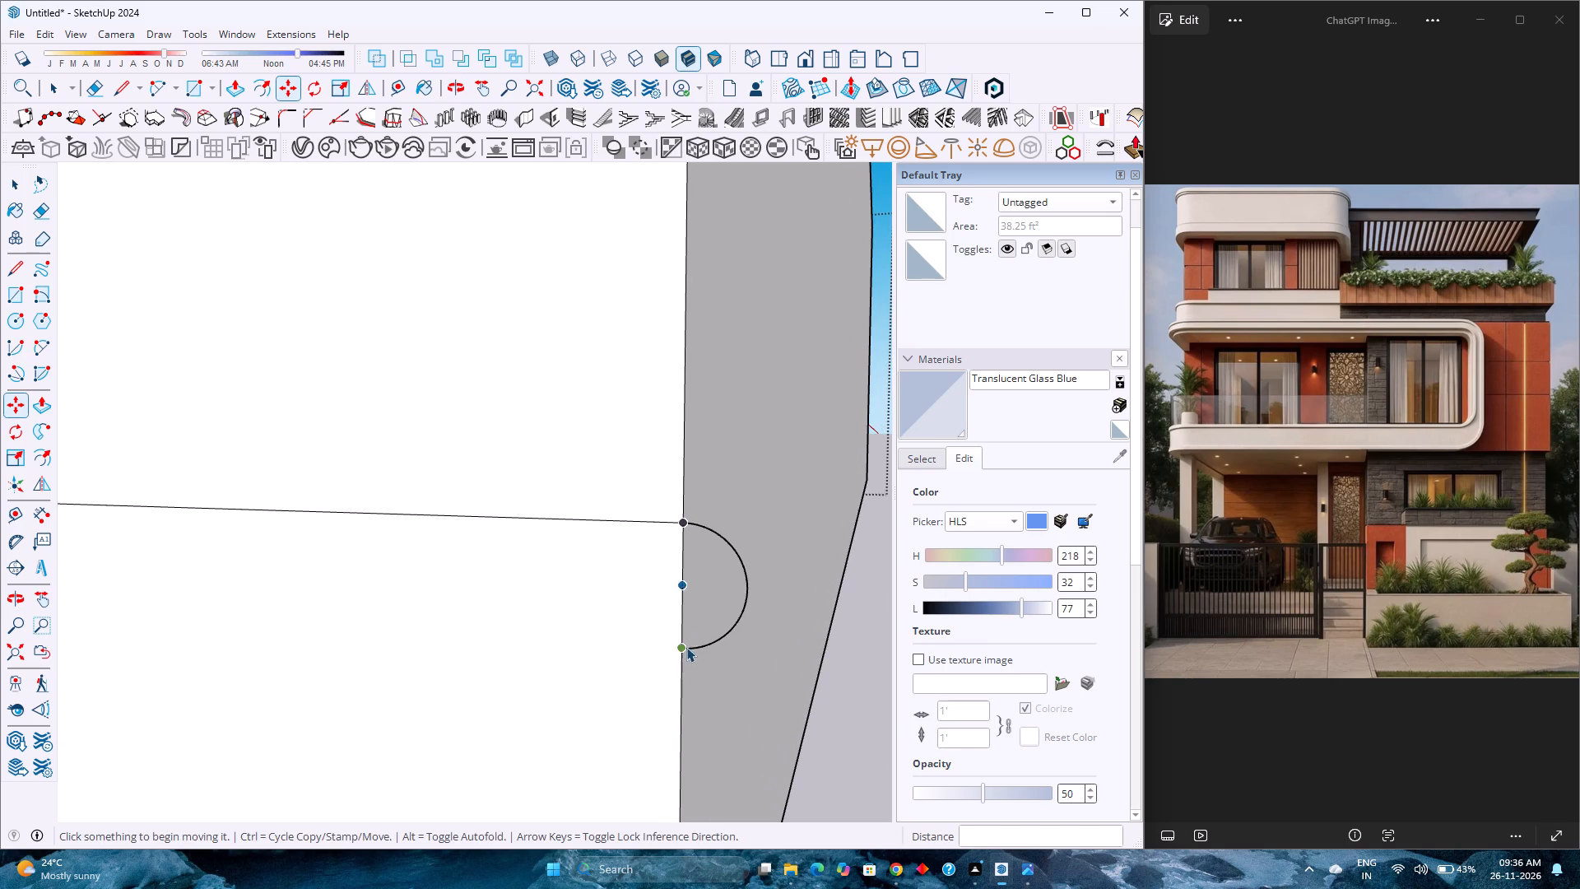
{"action": "left_click", "coordinate": [691, 649]}
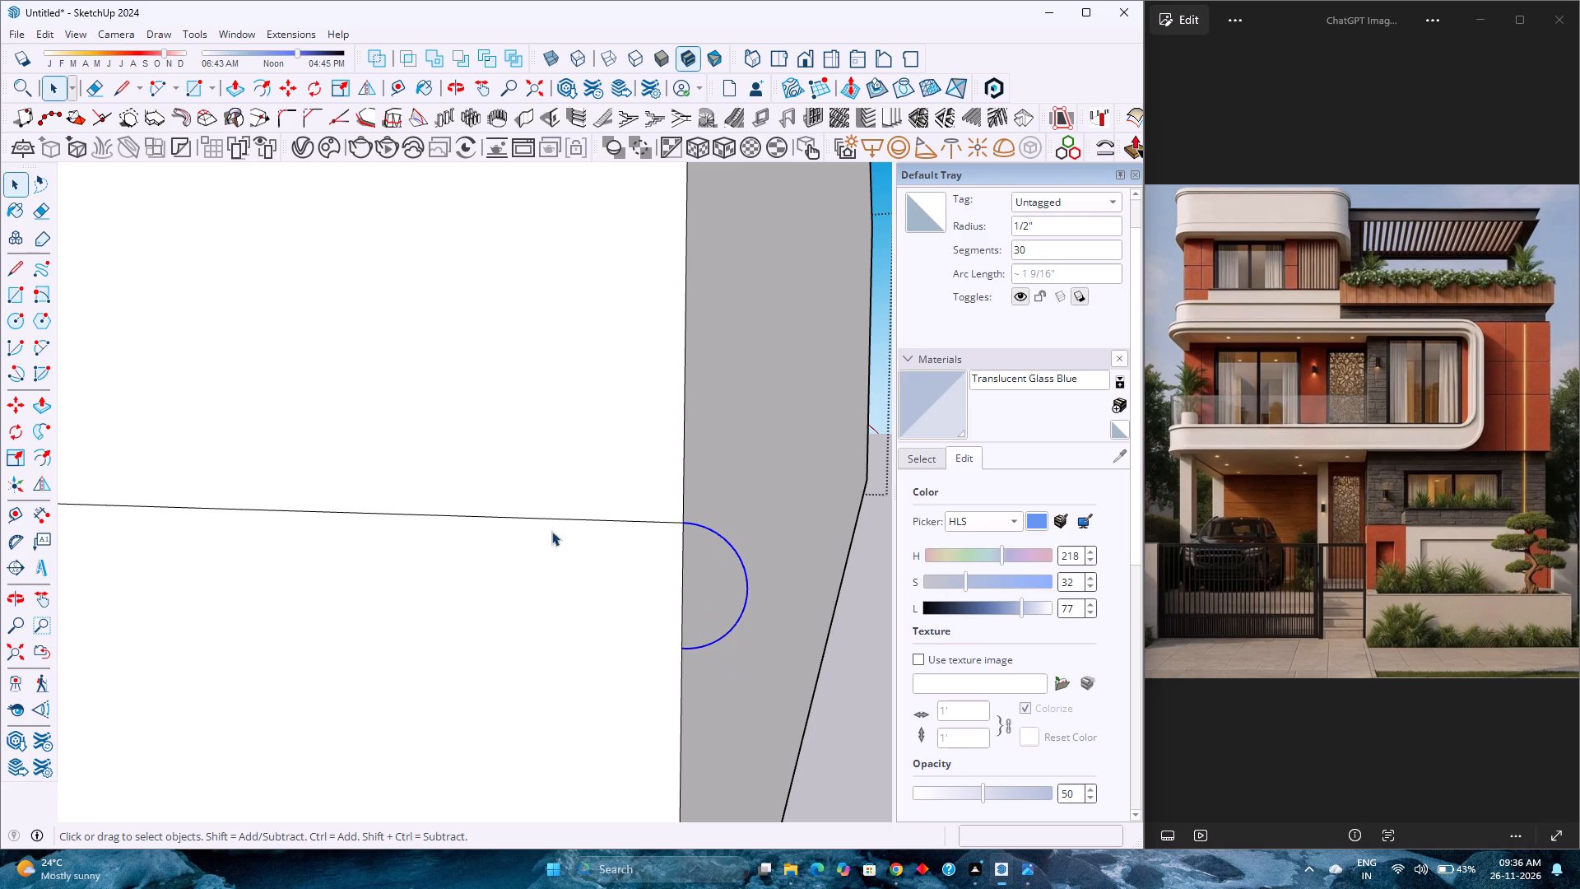
{"action": "left_click", "coordinate": [122, 88]}
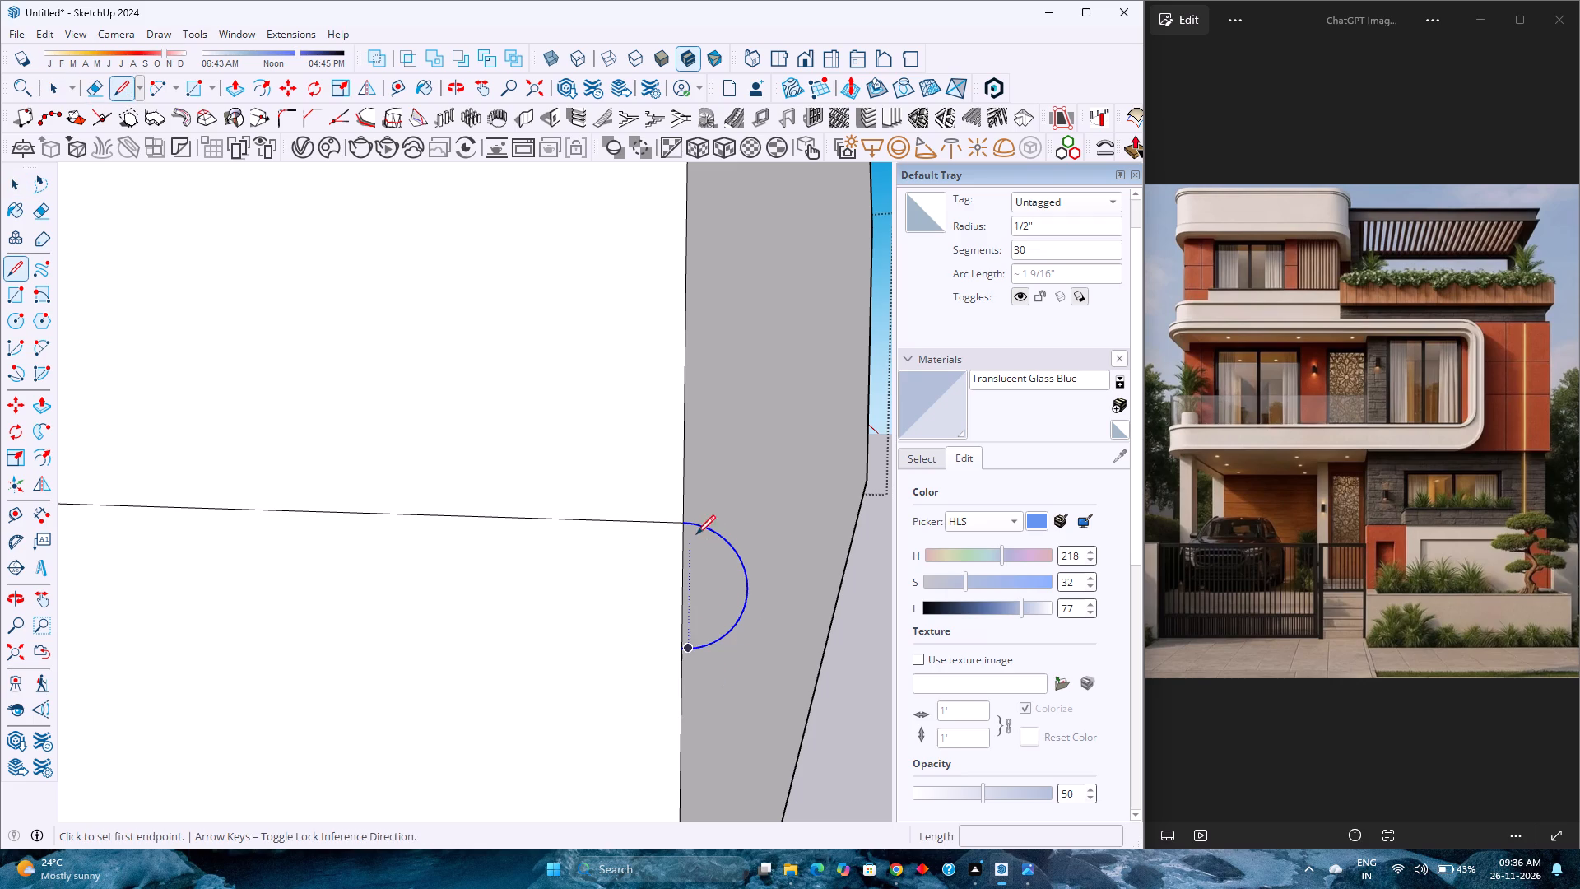
{"action": "left_click", "coordinate": [683, 523]}
{"action": "left_click", "coordinate": [685, 646]}
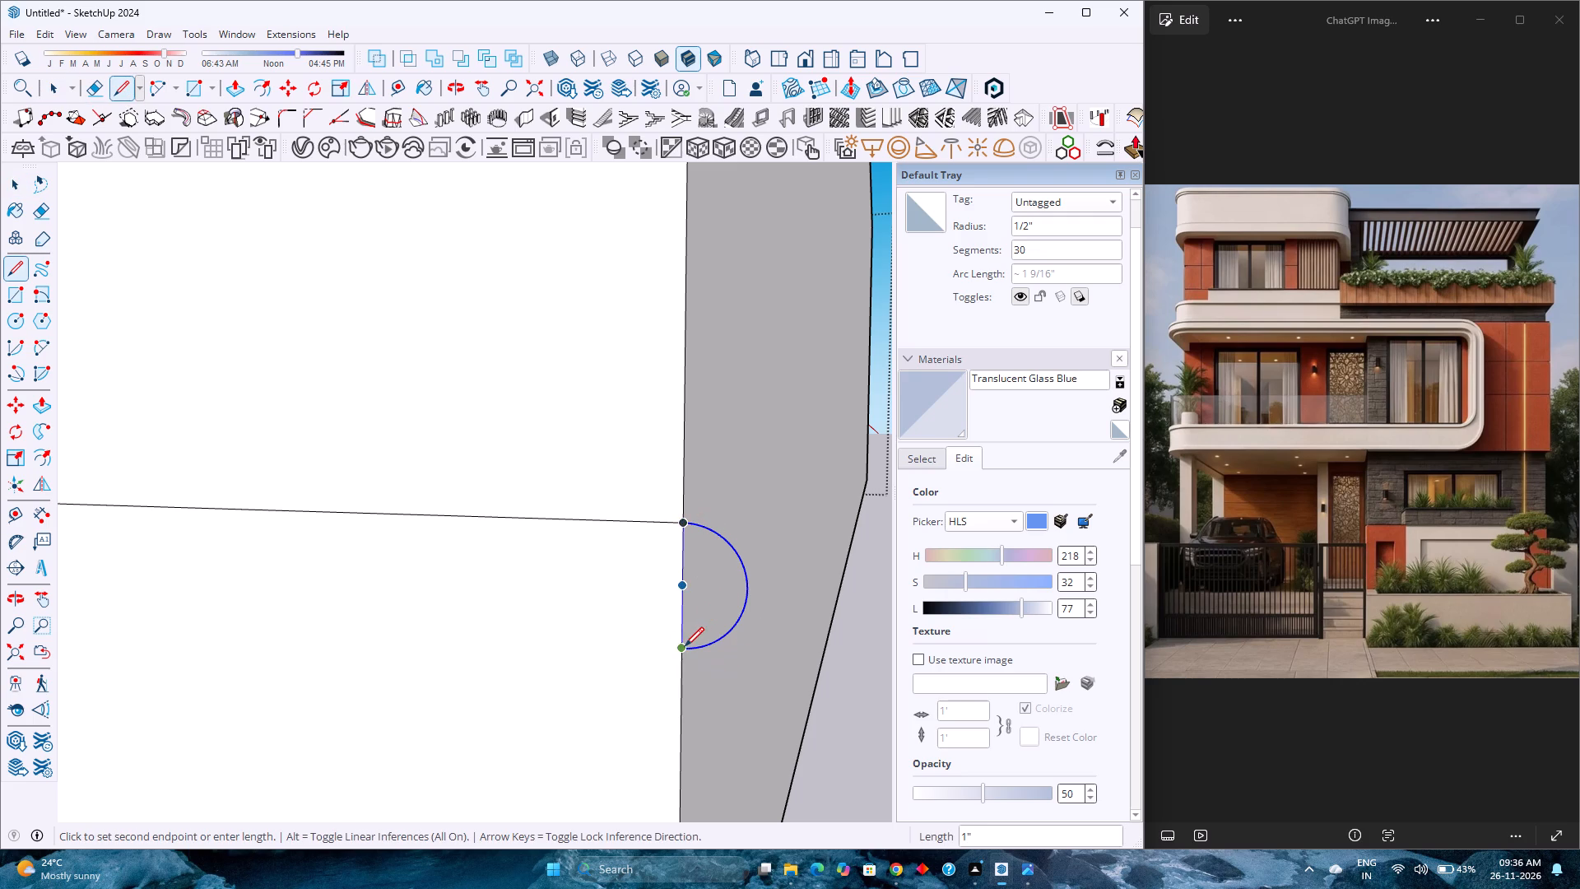
{"action": "scroll", "coordinate": [685, 649], "scroll_direction": "up", "scroll_amount": 4}
{"action": "key", "text": "space"}
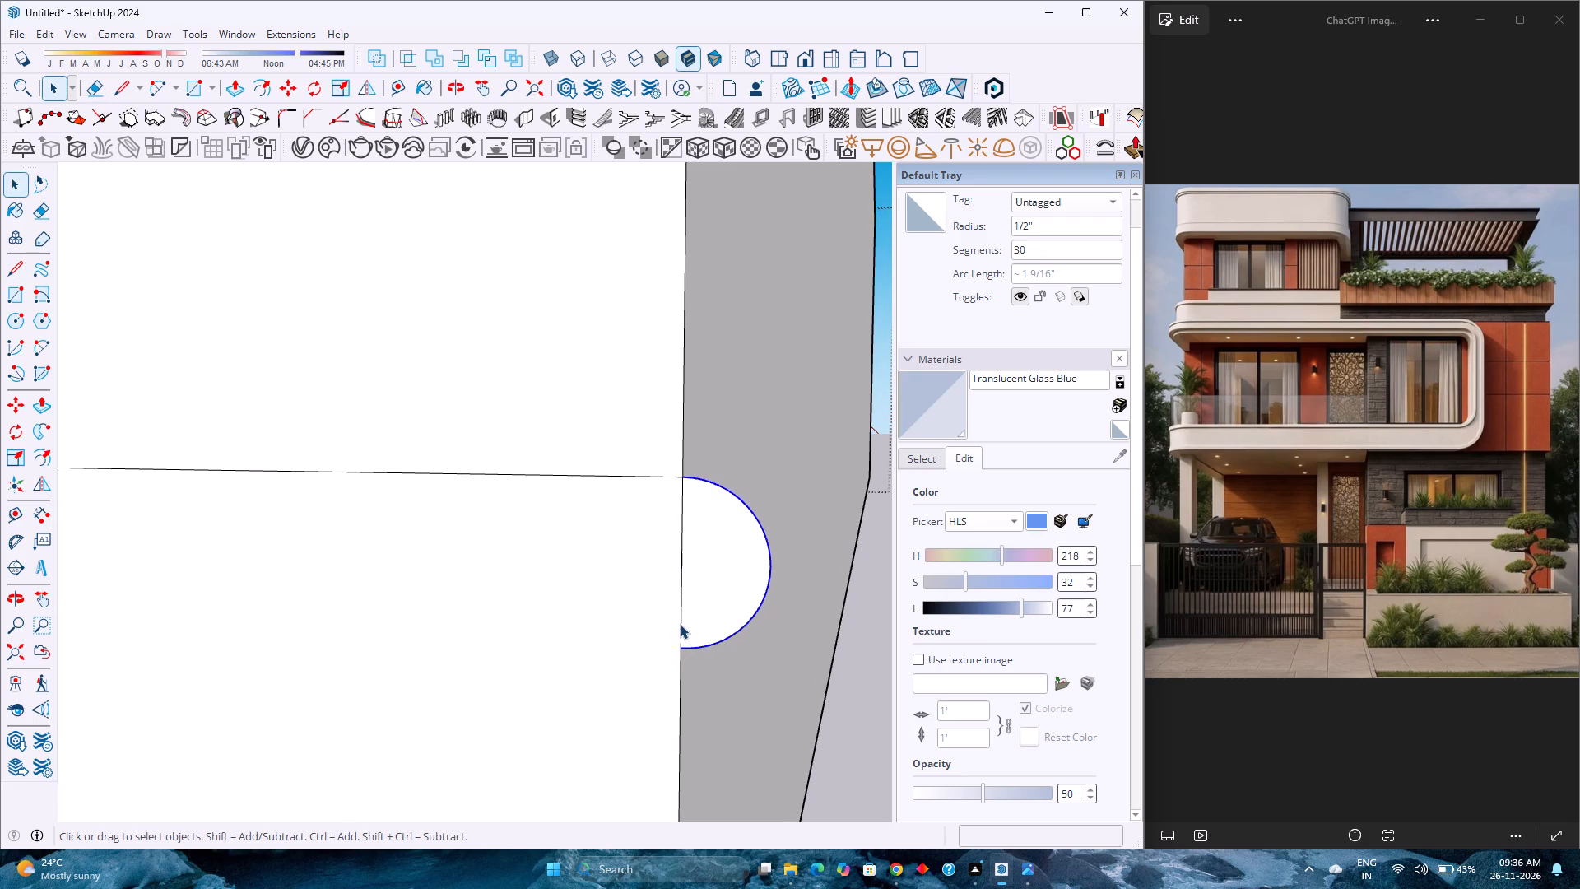
Delete the 1" straight edge behind the lowest nosing so it merges with the stair profile face.
{"action": "left_click", "coordinate": [680, 624]}
{"action": "scroll", "coordinate": [661, 639], "scroll_direction": "down", "scroll_amount": 8}
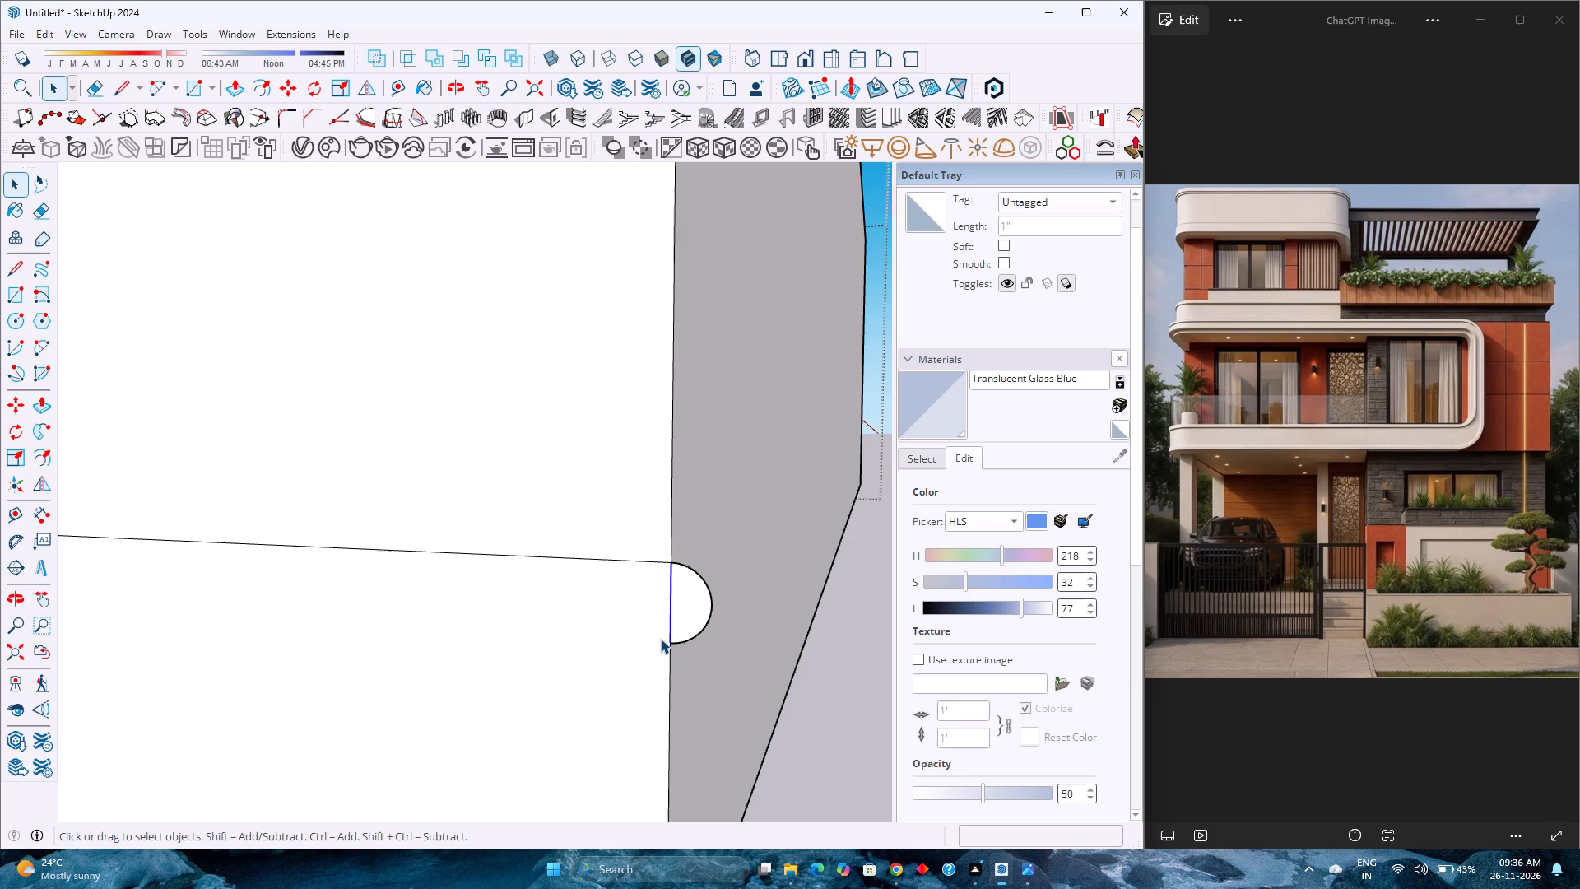
{"action": "scroll", "coordinate": [661, 639], "scroll_direction": "down", "scroll_amount": 4}
{"action": "left_click", "coordinate": [588, 664]}
{"action": "left_click", "coordinate": [668, 620]}
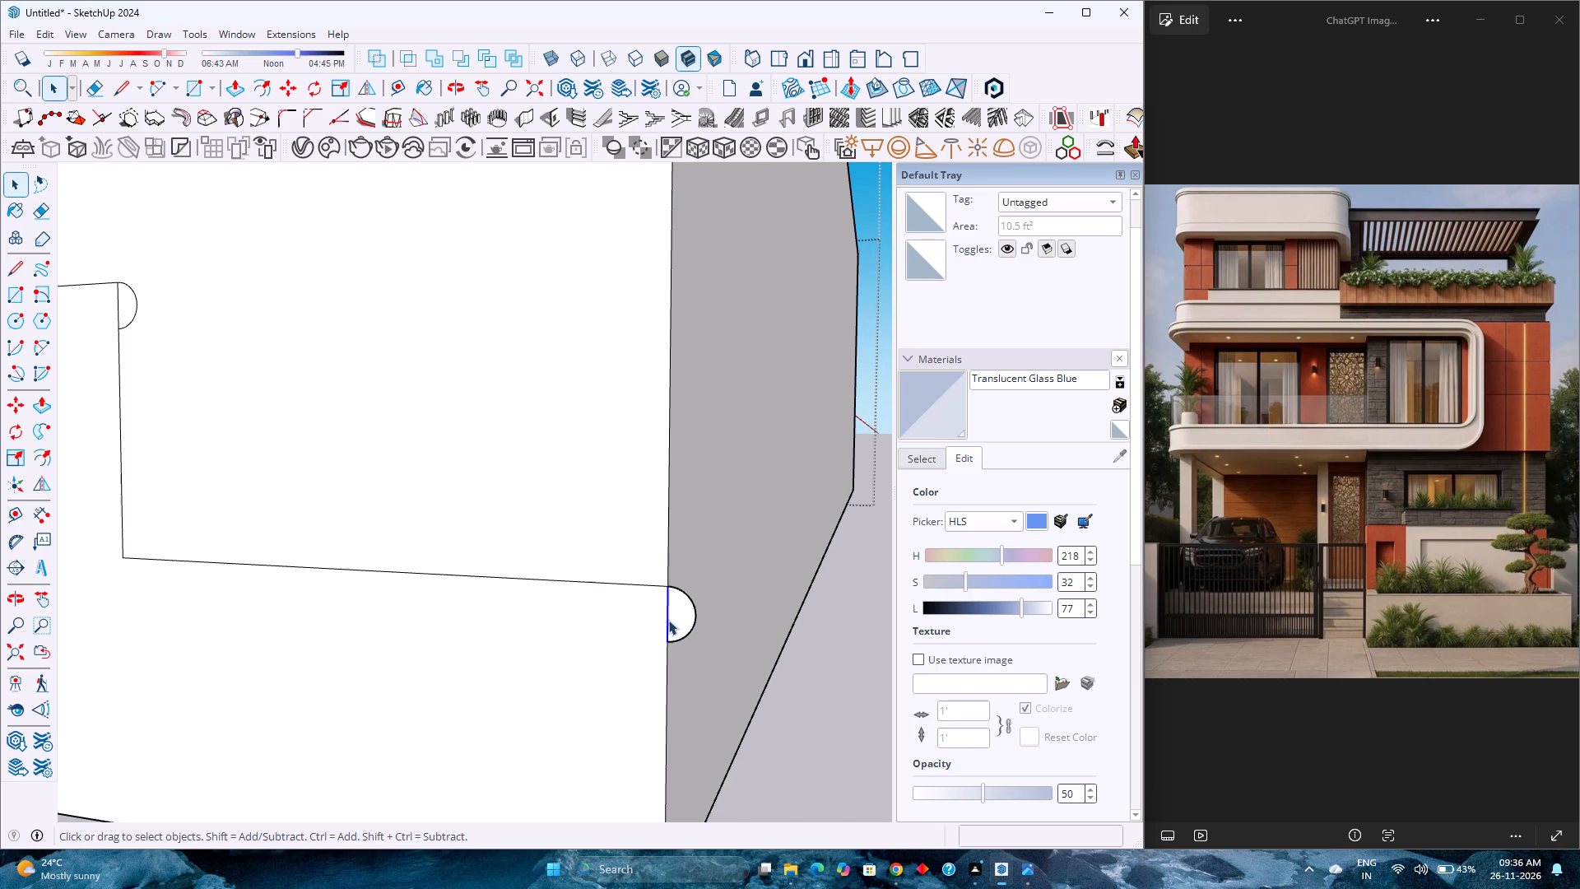
{"action": "key", "text": "Delete"}
{"action": "scroll", "coordinate": [641, 661], "scroll_direction": "down", "scroll_amount": 4}
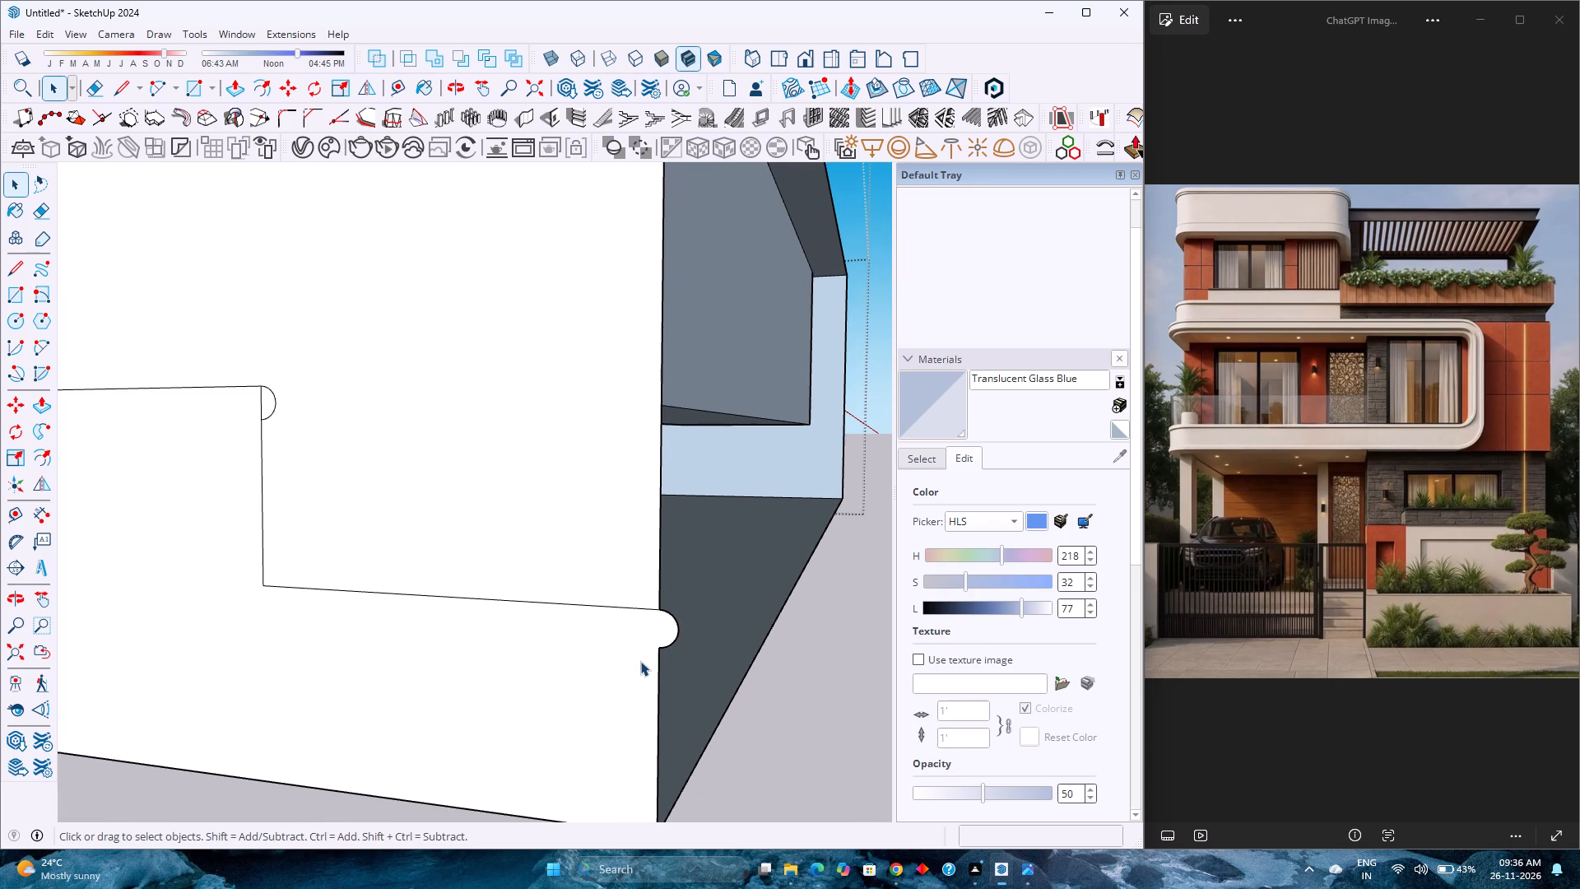
{"action": "scroll", "coordinate": [643, 655], "scroll_direction": "down", "scroll_amount": 12}
{"action": "middle_click_drag", "start_coordinate": [667, 649], "coordinate": [604, 673]}
{"action": "scroll", "coordinate": [604, 673], "scroll_direction": "down", "scroll_amount": 3}
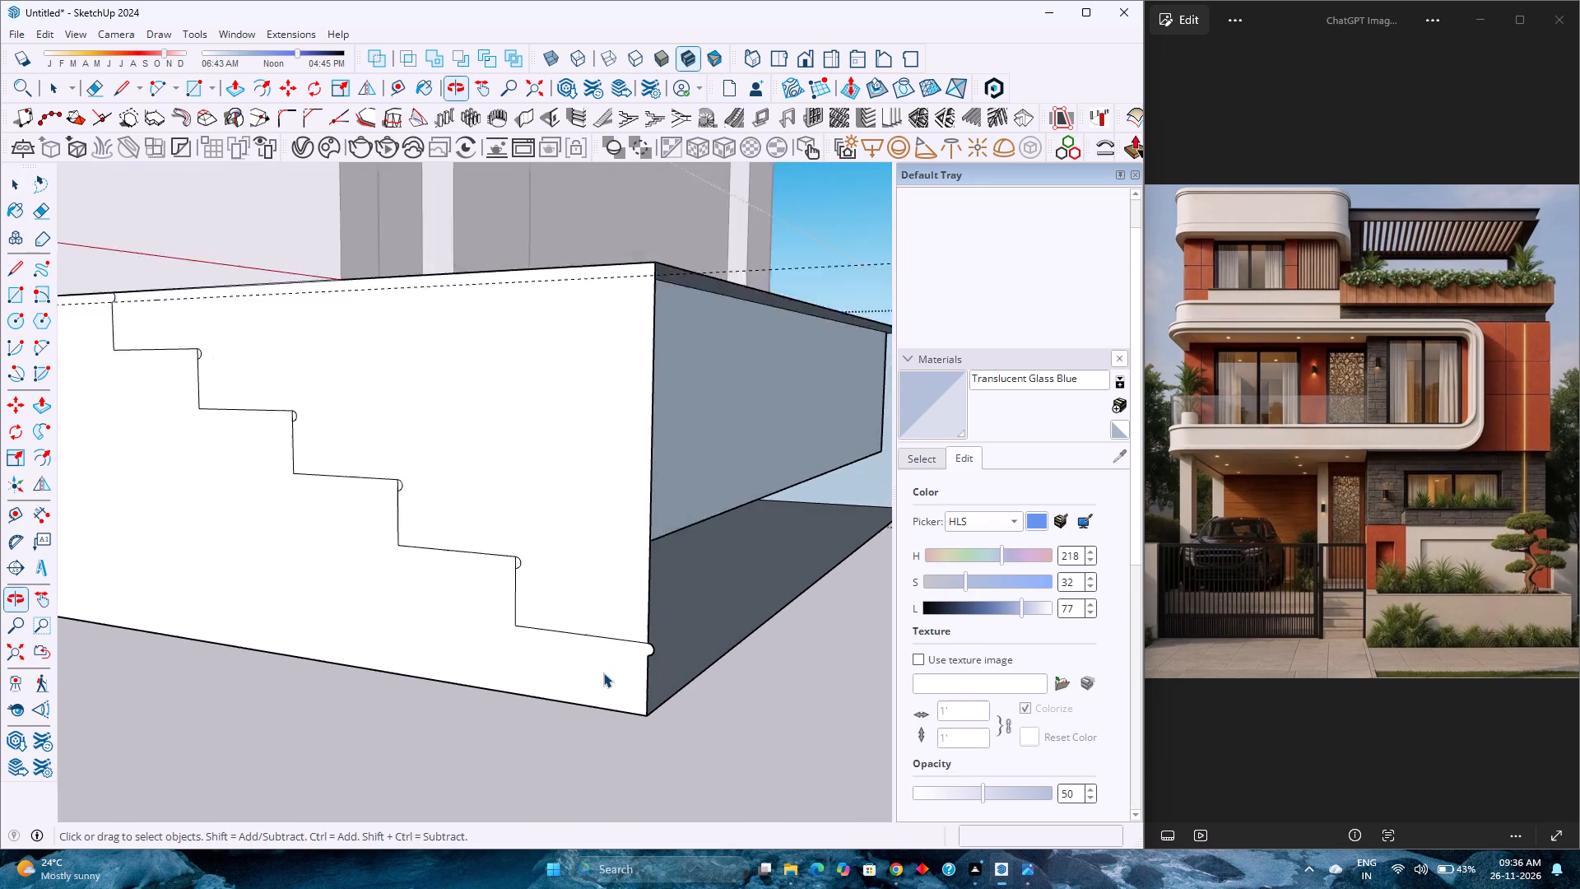
Delete the straight riser edges behind the four remaining nosing arcs so they merge with the stair profile face.
{"action": "scroll", "coordinate": [603, 673], "scroll_direction": "down", "scroll_amount": 3}
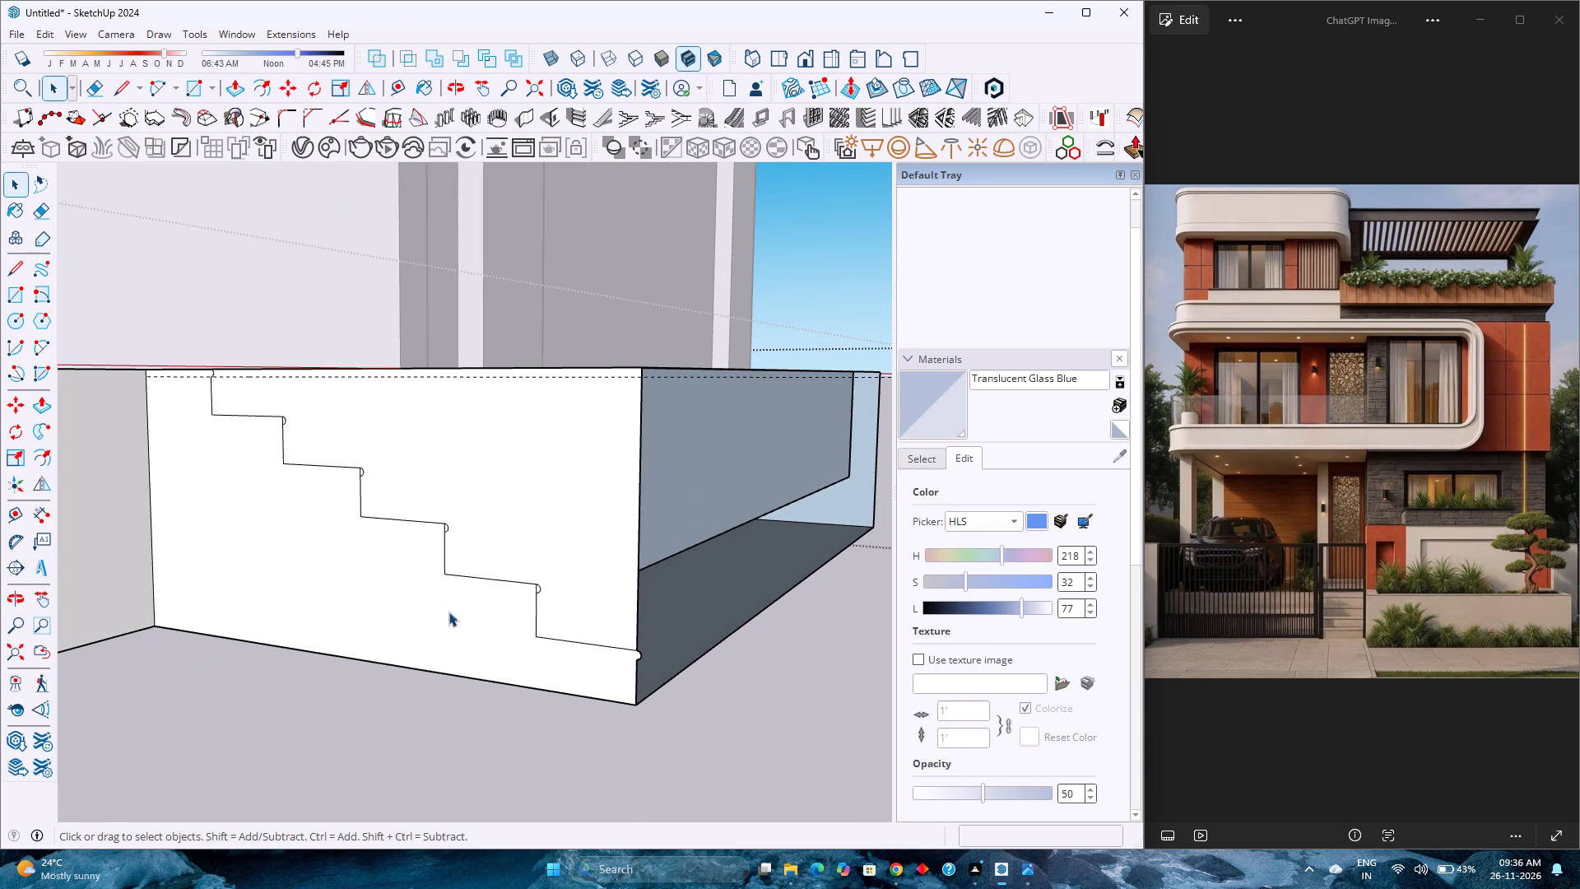
{"action": "scroll", "coordinate": [527, 579], "scroll_direction": "up", "scroll_amount": 9}
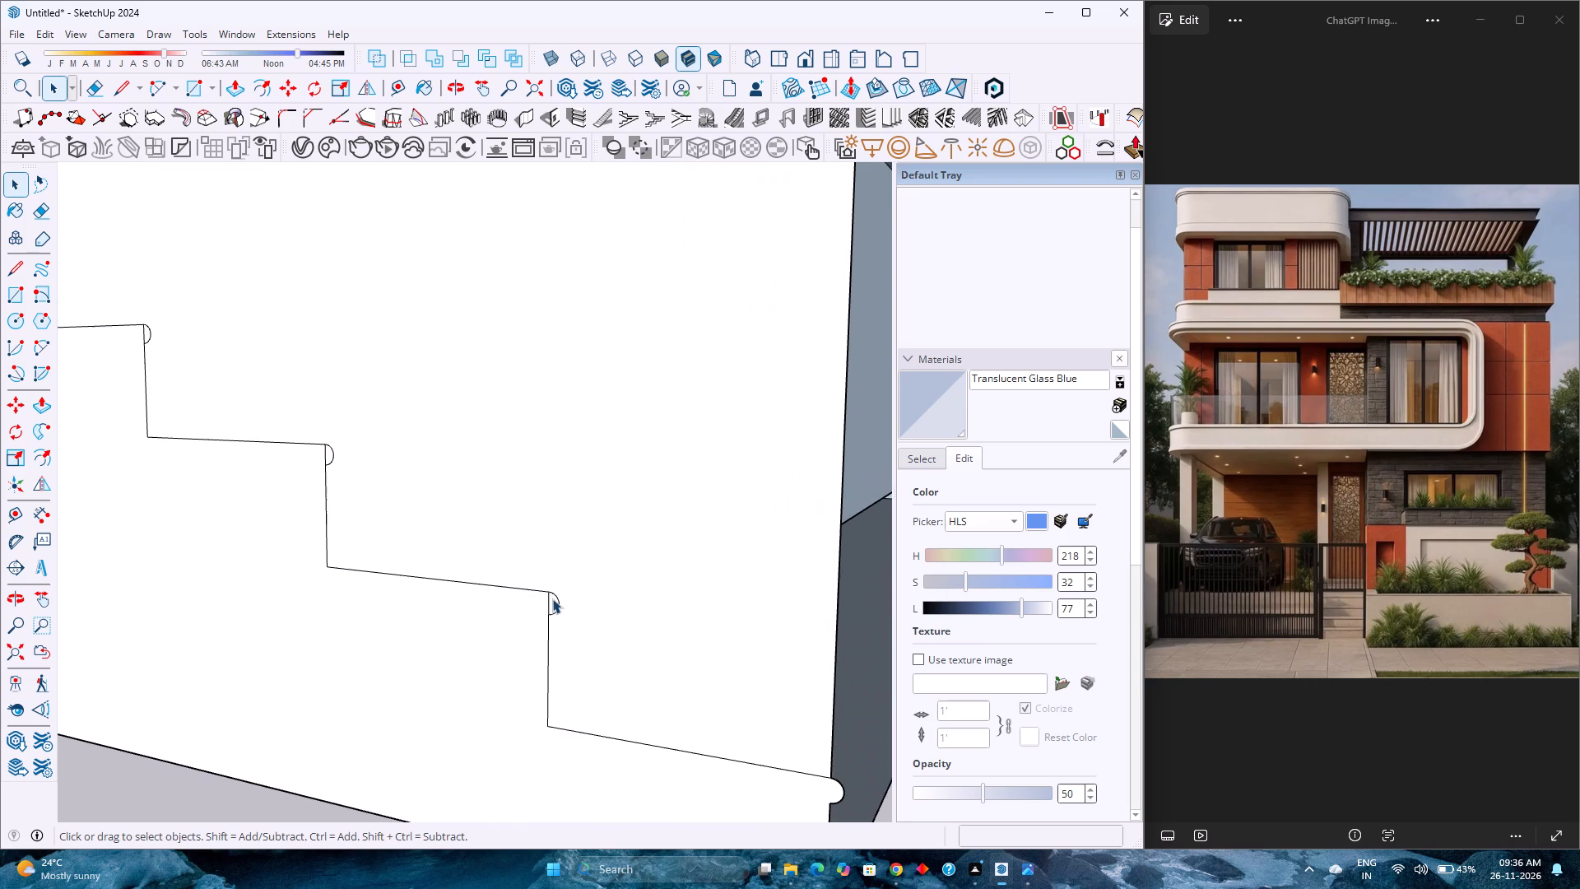
{"action": "left_click", "coordinate": [548, 601]}
{"action": "key", "text": "Delete"}
{"action": "left_click", "coordinate": [325, 454]}
{"action": "key", "text": "Delete"}
{"action": "scroll", "coordinate": [354, 551], "scroll_direction": "down", "scroll_amount": 8}
{"action": "middle_click_drag", "start_coordinate": [346, 505], "coordinate": [631, 621], "text": "shift"}
{"action": "scroll", "coordinate": [481, 565], "scroll_direction": "up", "scroll_amount": 5}
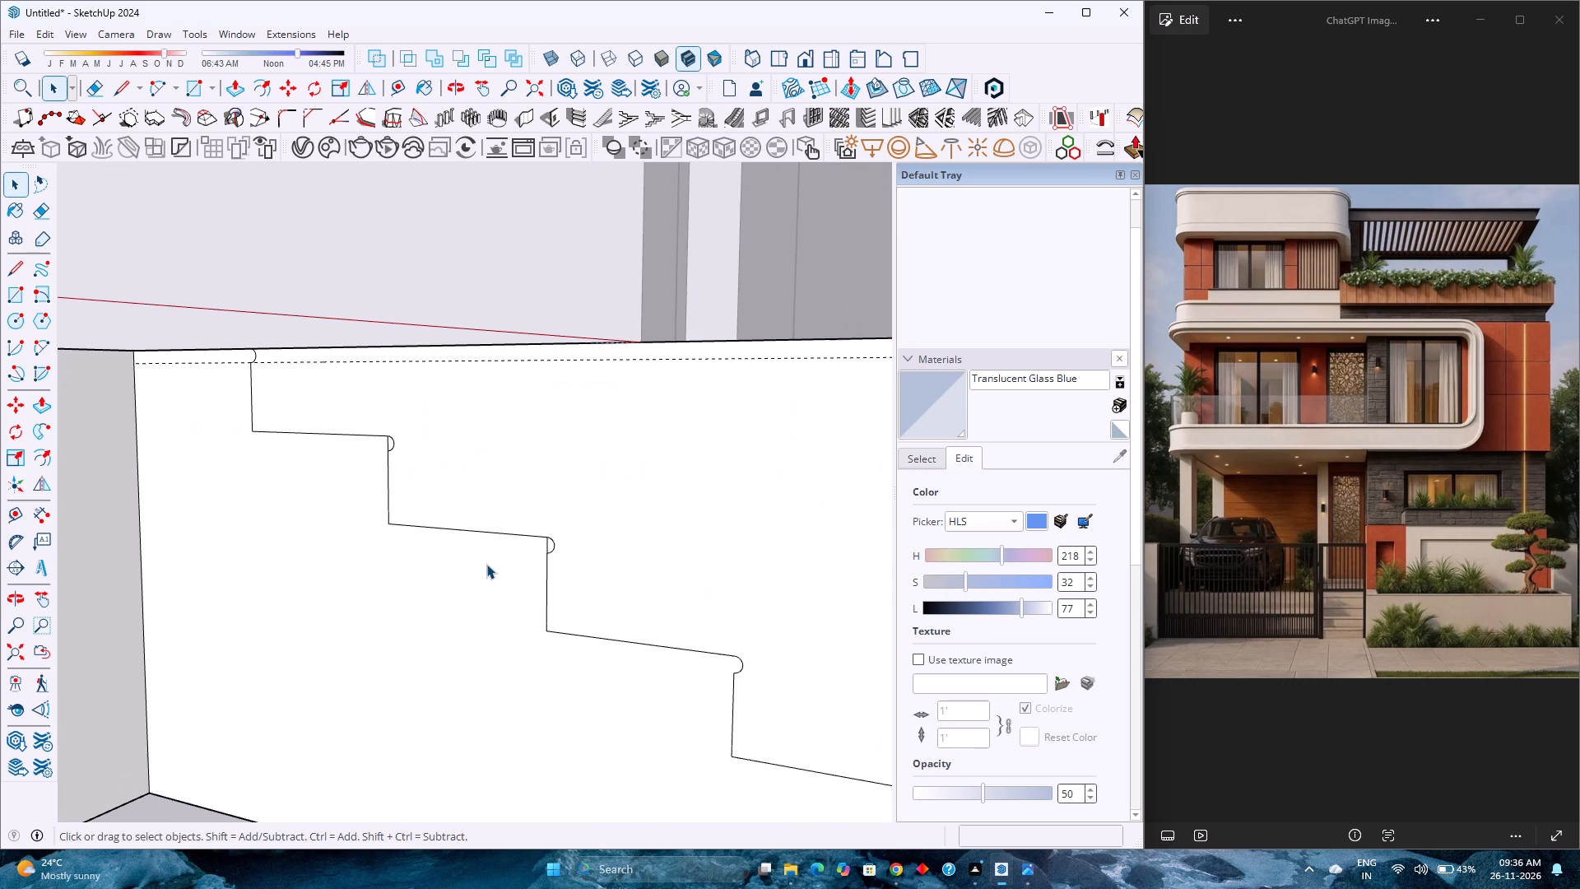
{"action": "scroll", "coordinate": [540, 557], "scroll_direction": "up", "scroll_amount": 8}
{"action": "left_click", "coordinate": [553, 529]}
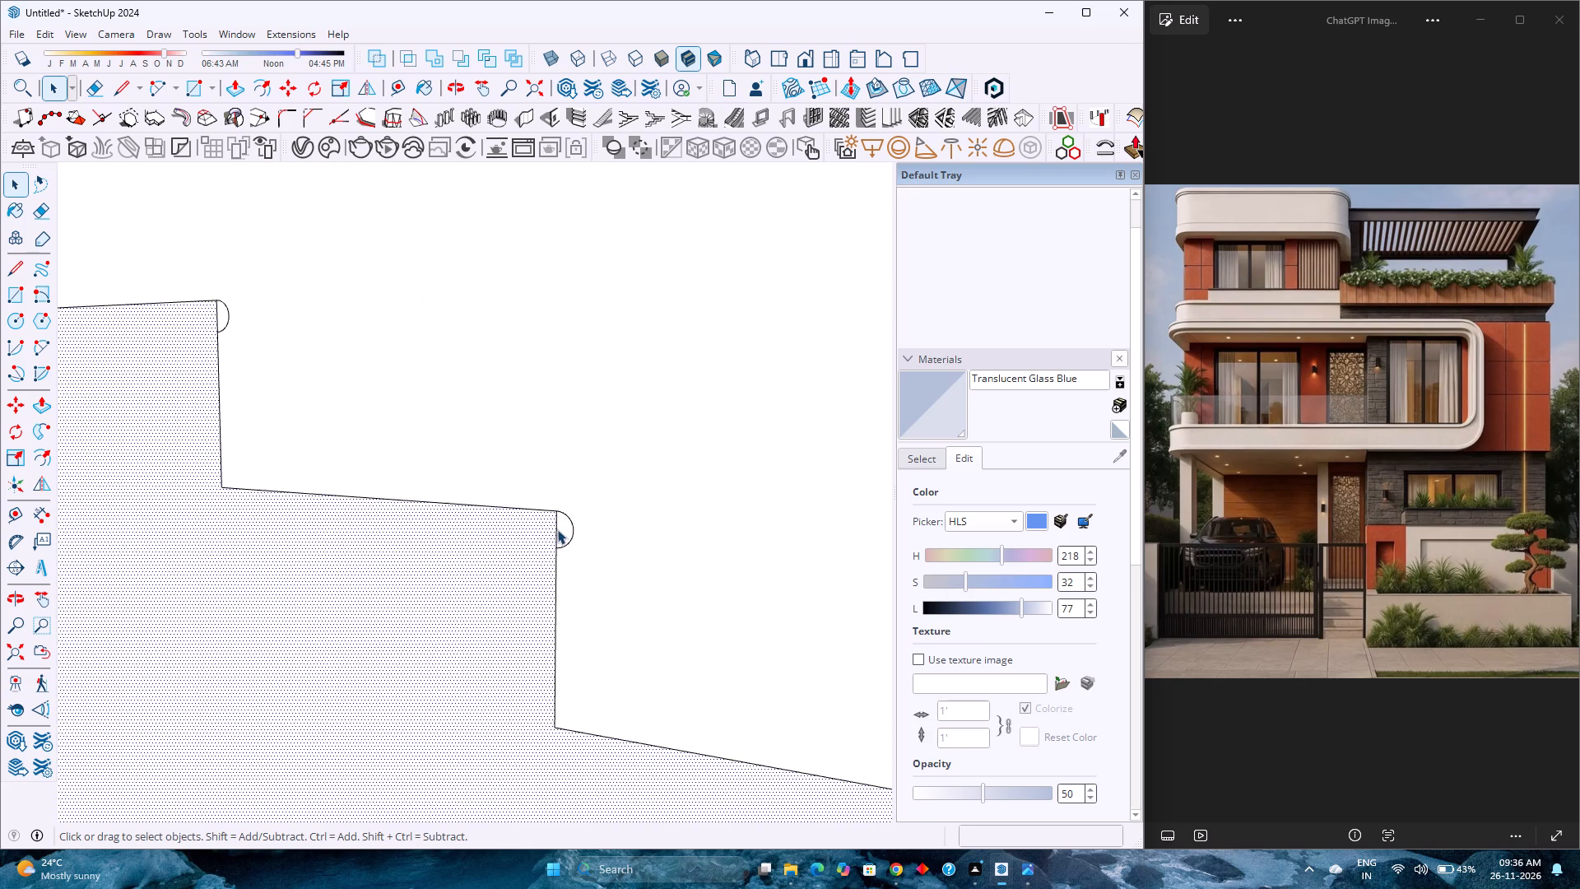
{"action": "left_click", "coordinate": [558, 529]}
{"action": "key", "text": "Delete"}
{"action": "scroll", "coordinate": [616, 570], "scroll_direction": "down", "scroll_amount": 6}
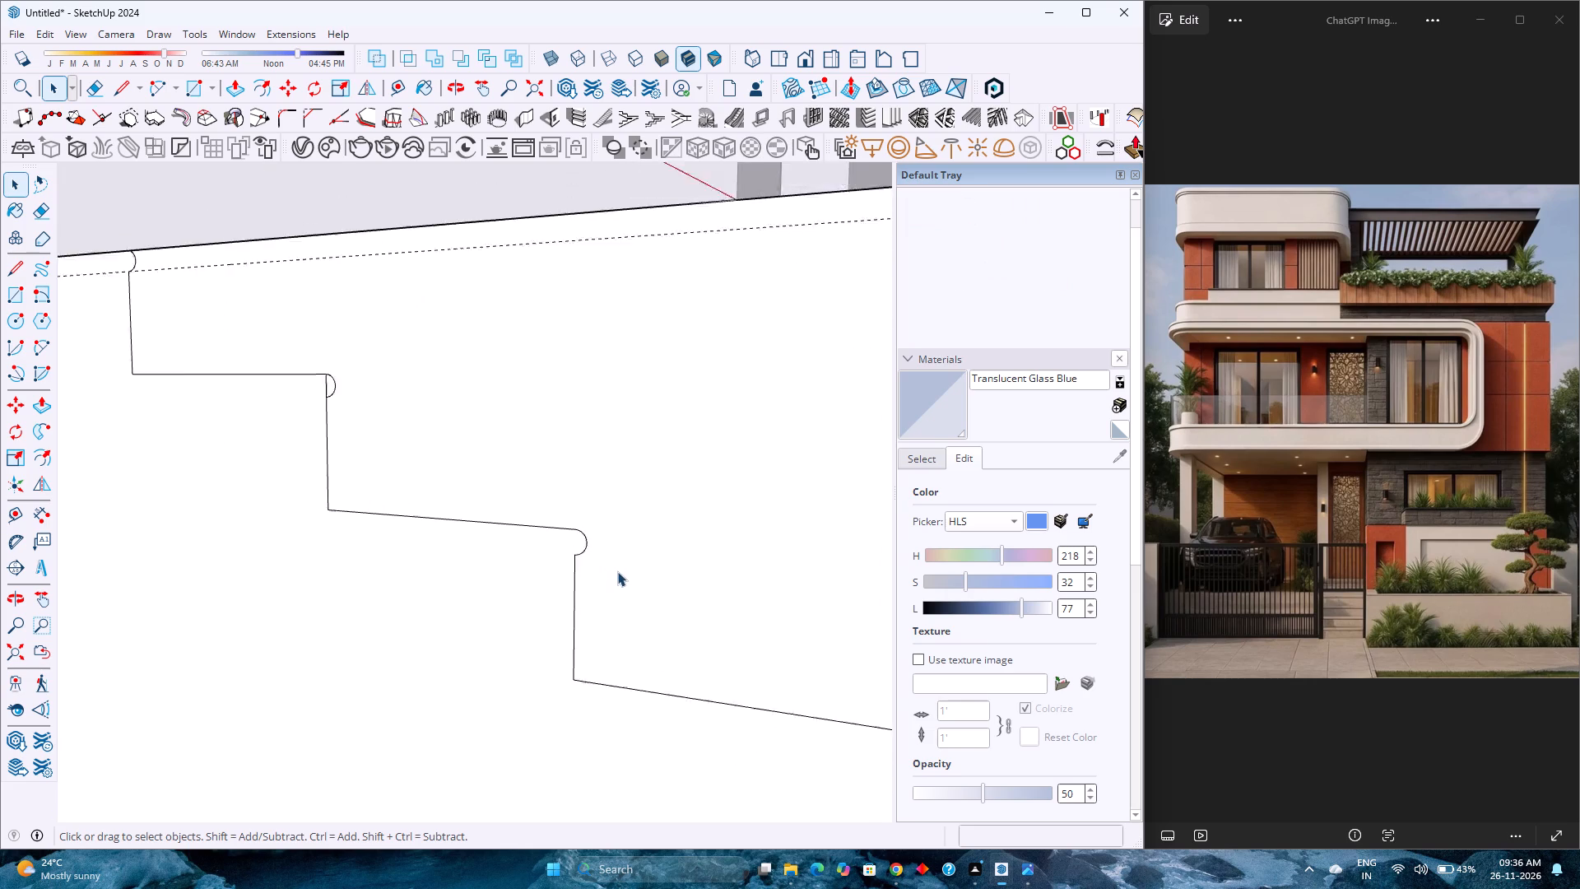
{"action": "scroll", "coordinate": [617, 571], "scroll_direction": "down", "scroll_amount": 2}
{"action": "scroll", "coordinate": [406, 430], "scroll_direction": "up", "scroll_amount": 5}
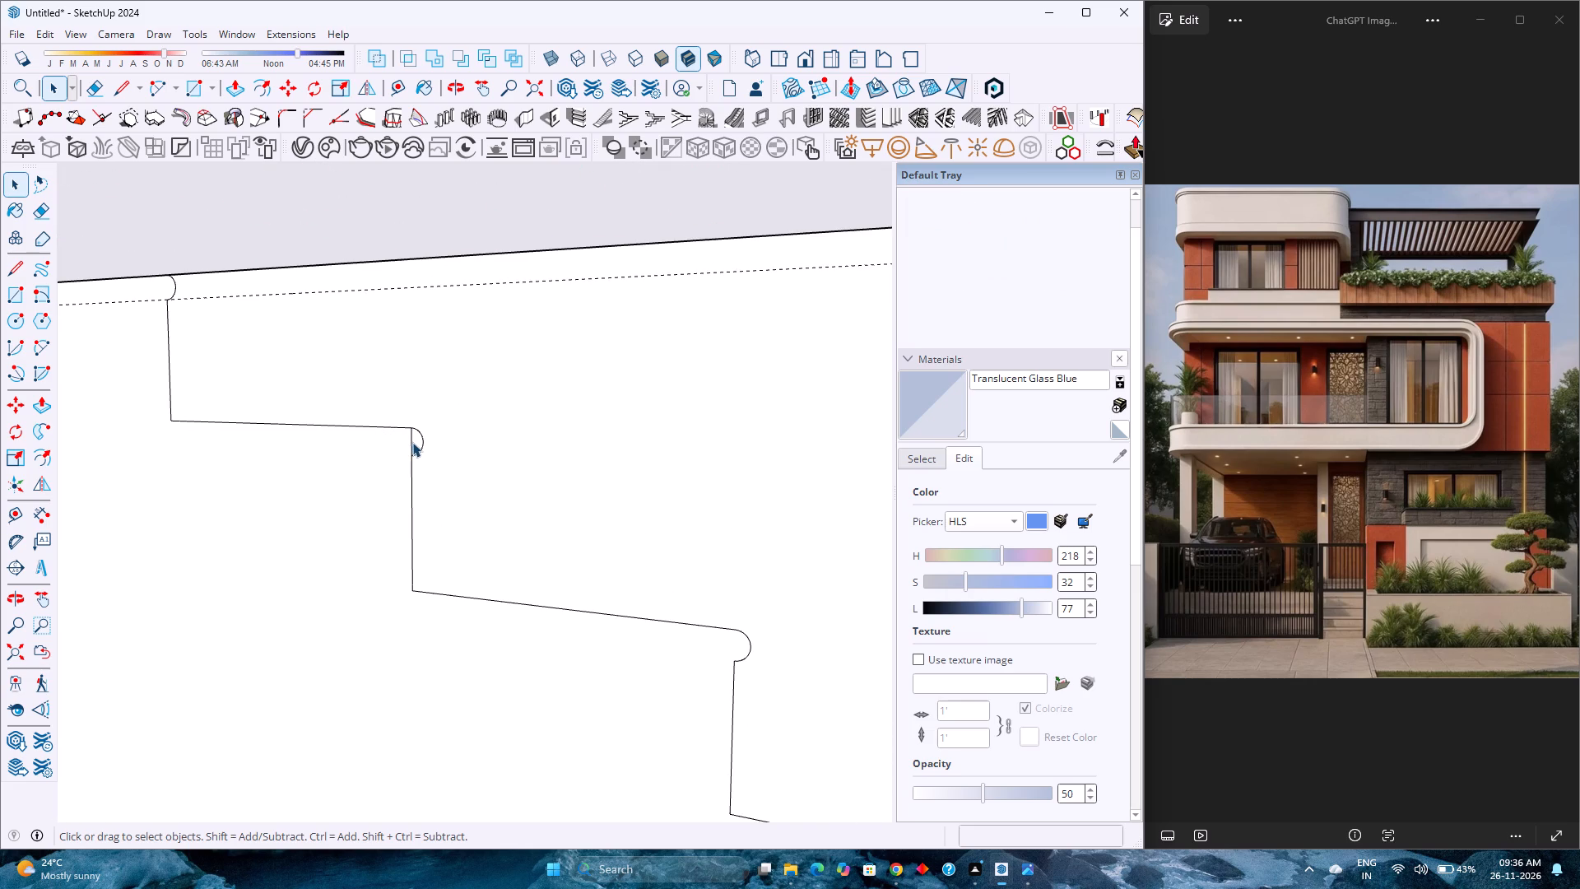
{"action": "left_click", "coordinate": [412, 442]}
{"action": "key", "text": "Delete"}
Copy the stair profile face 8' outward along the green axis from its lower inner corner.
{"action": "scroll", "coordinate": [425, 463], "scroll_direction": "down", "scroll_amount": 9}
{"action": "left_click", "coordinate": [445, 662]}
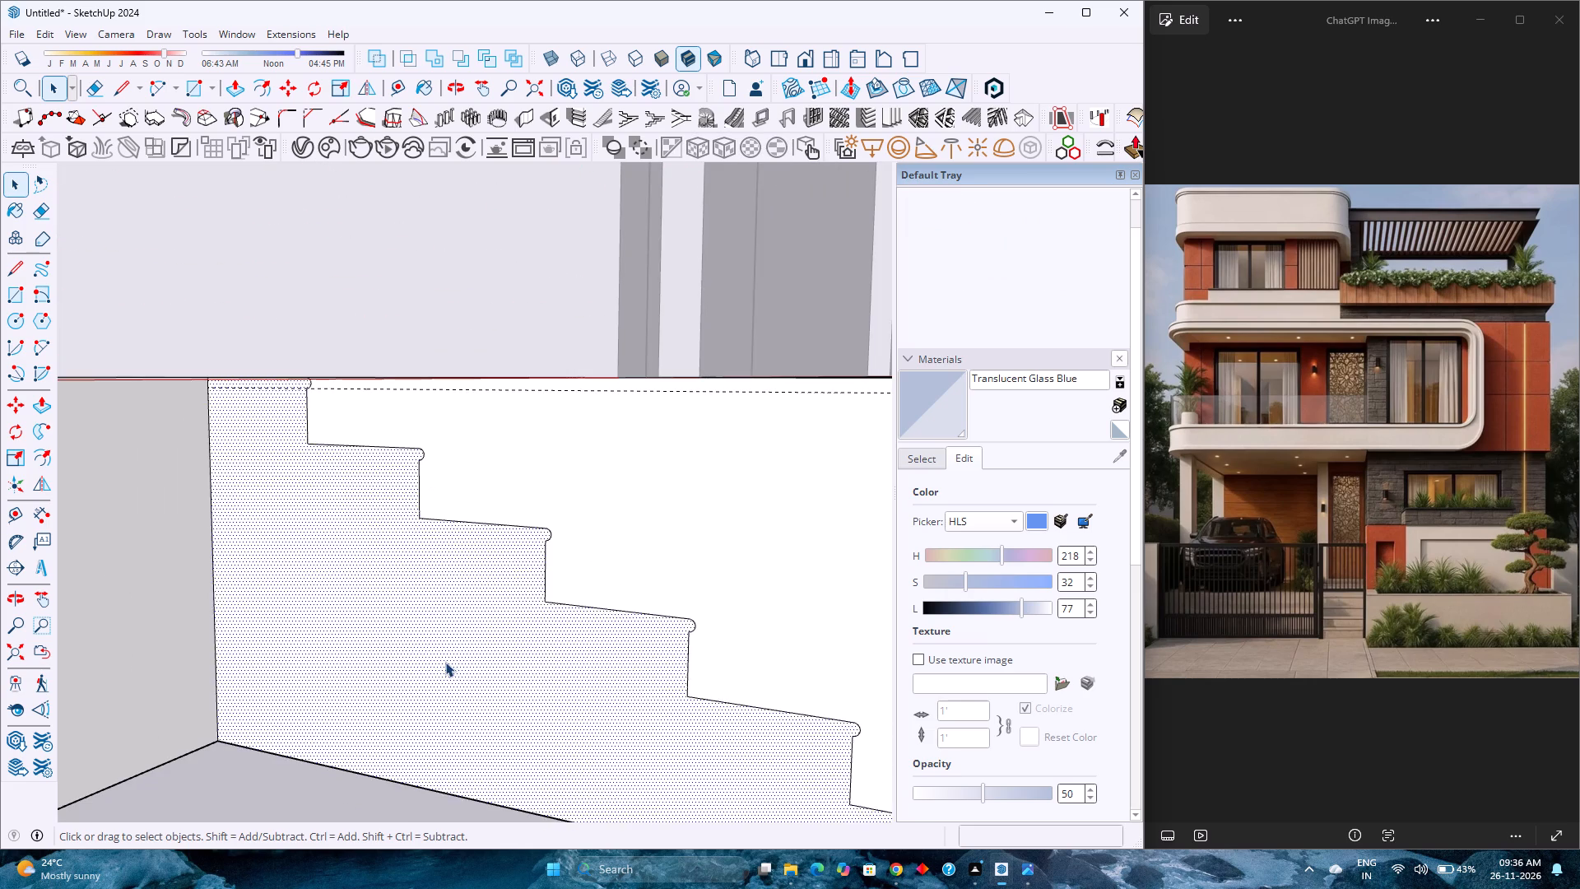
{"action": "scroll", "coordinate": [445, 658], "scroll_direction": "down", "scroll_amount": 6}
{"action": "key", "text": "m"}
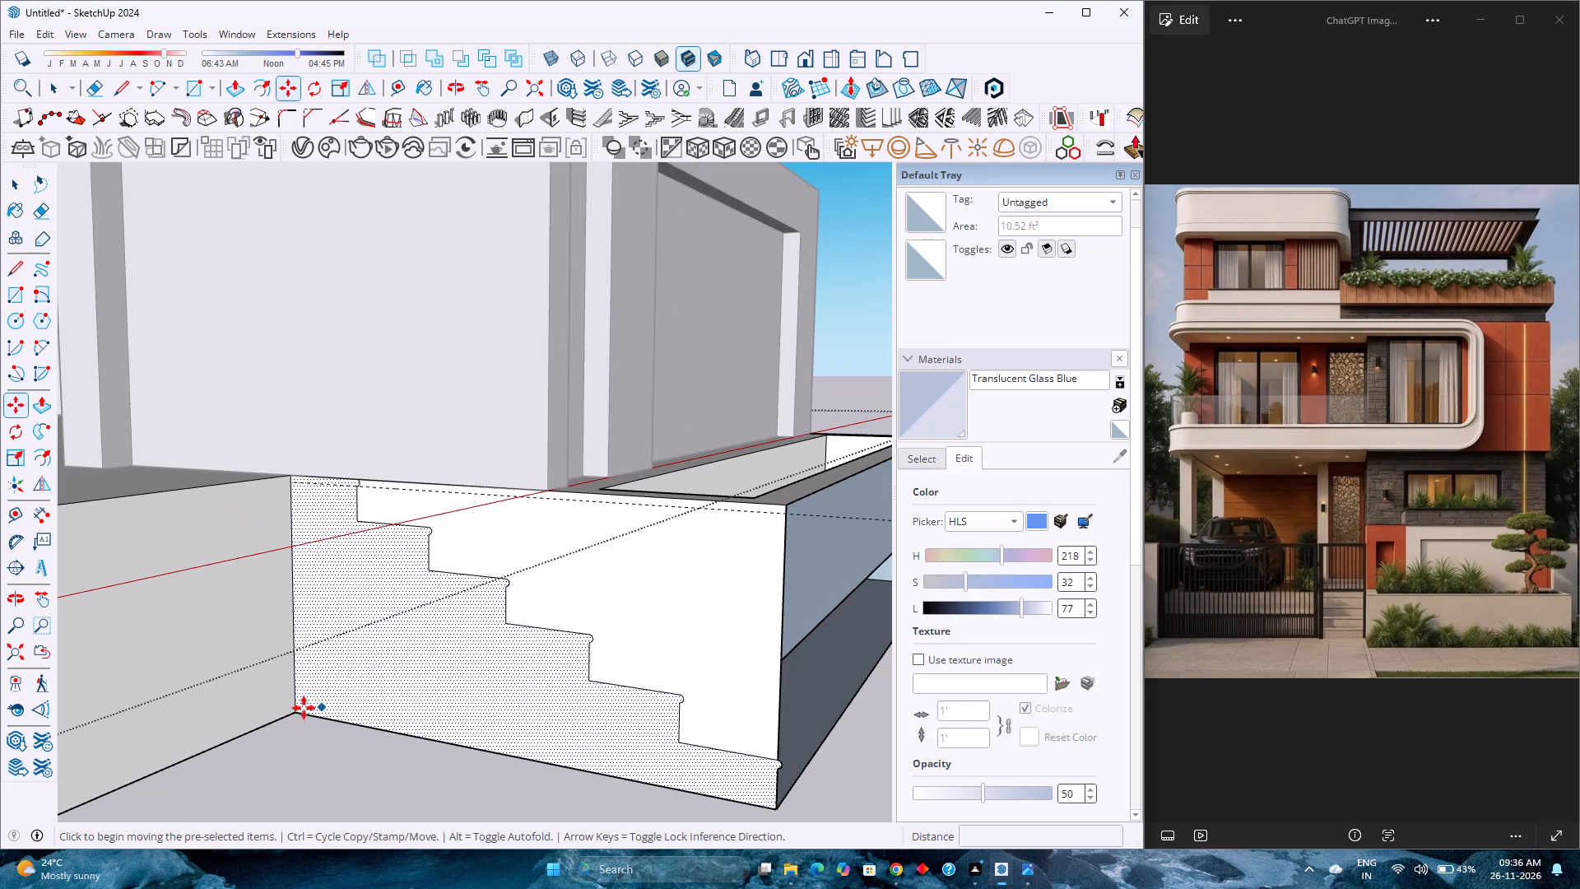
{"action": "left_click", "coordinate": [294, 710]}
{"action": "scroll", "coordinate": [294, 710], "scroll_direction": "down", "scroll_amount": 12}
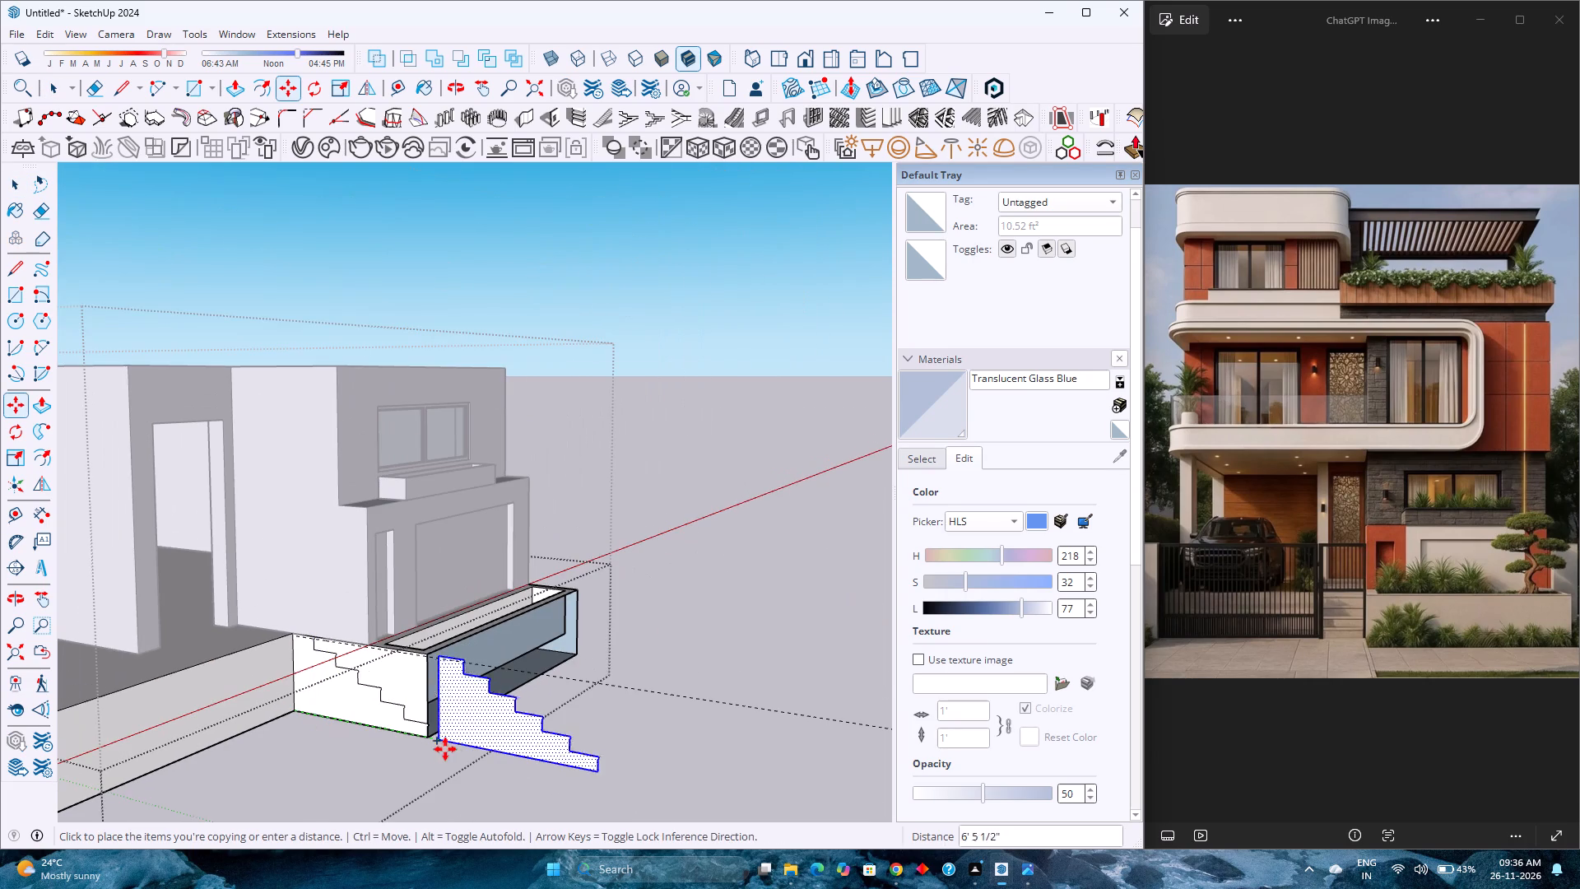
{"action": "key", "text": "Left"}
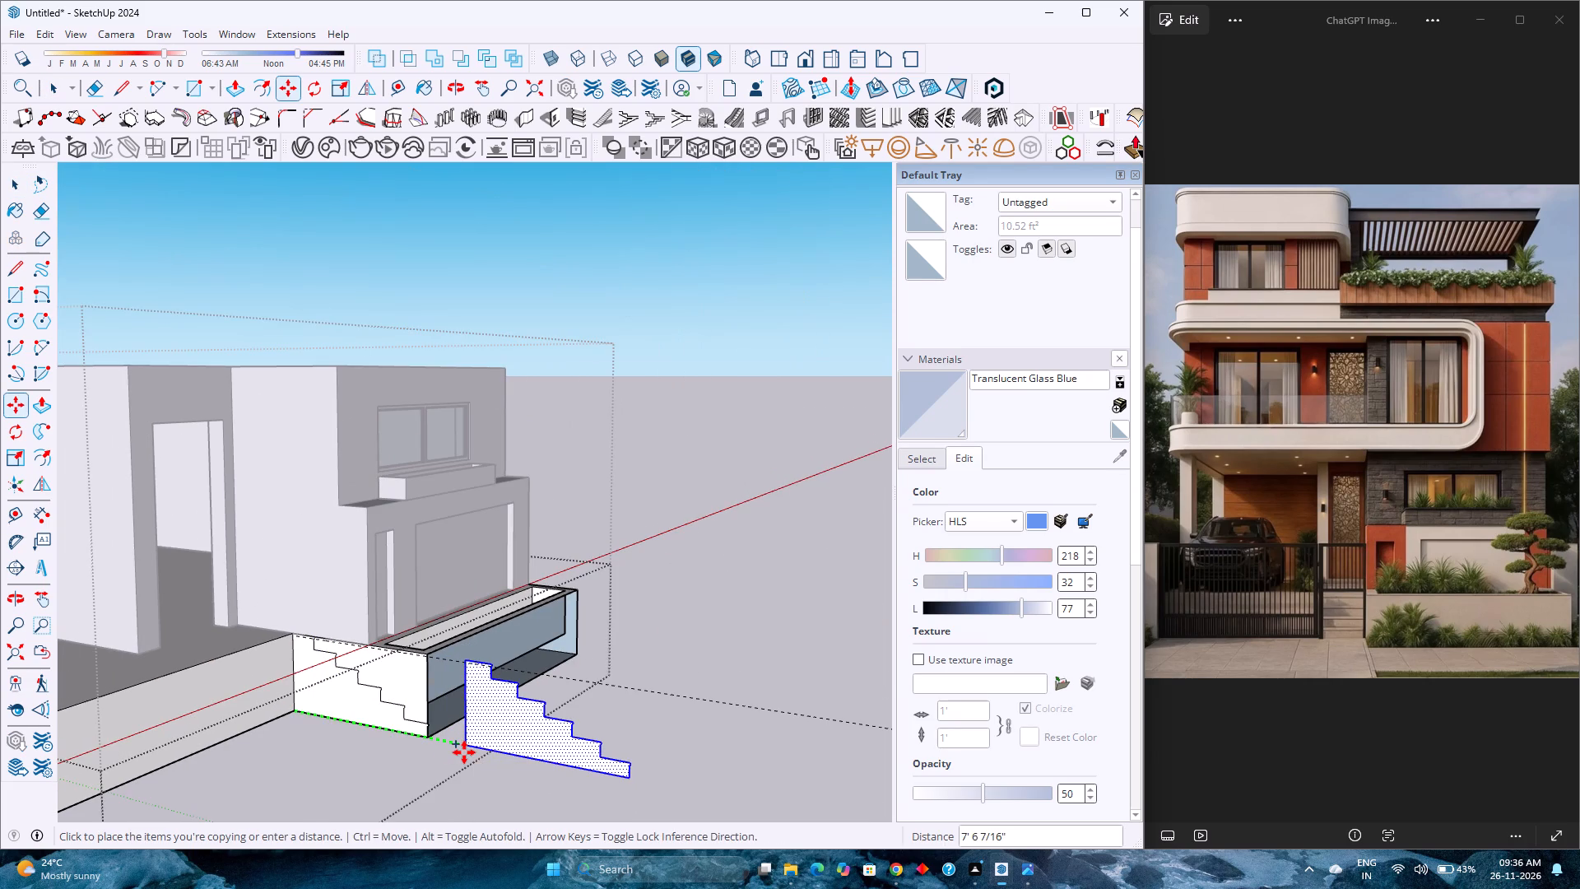
{"action": "type", "text": "8'"}
{"action": "key", "text": "Return"}
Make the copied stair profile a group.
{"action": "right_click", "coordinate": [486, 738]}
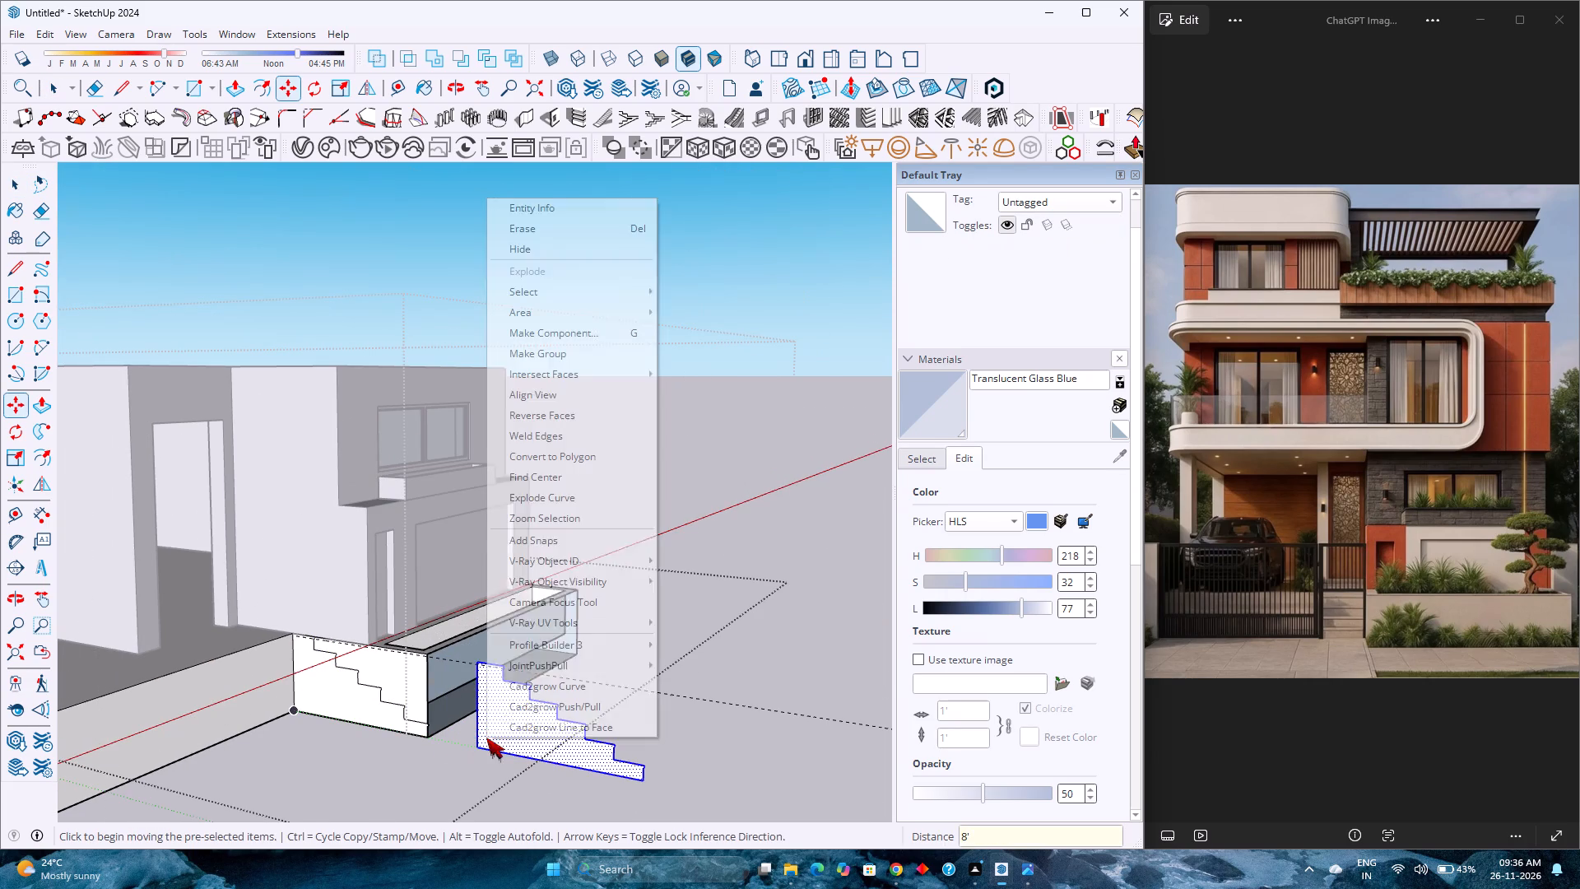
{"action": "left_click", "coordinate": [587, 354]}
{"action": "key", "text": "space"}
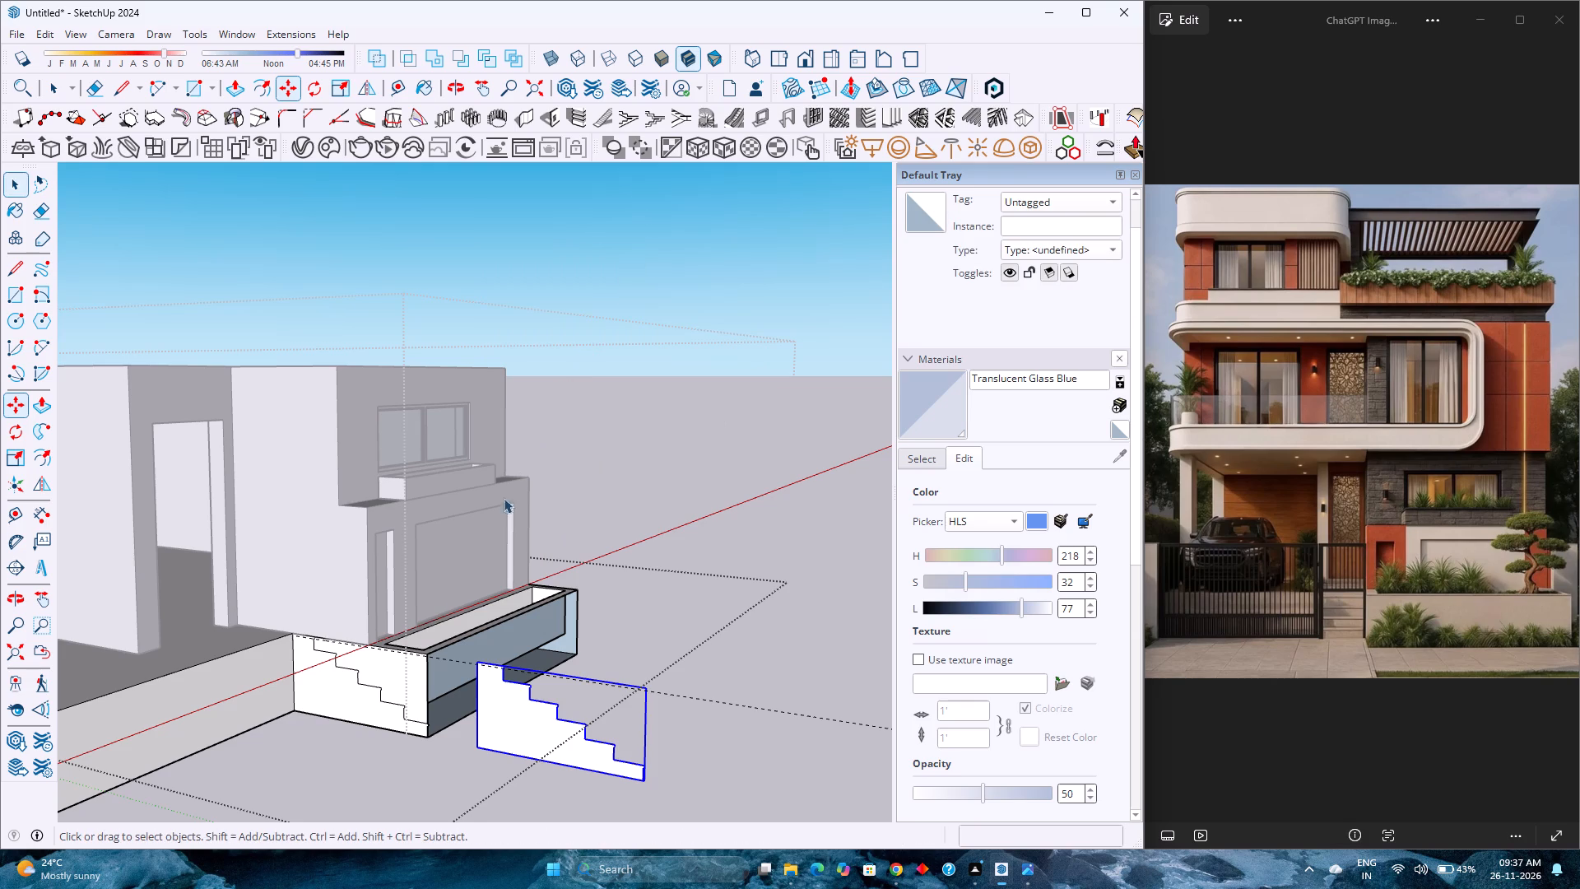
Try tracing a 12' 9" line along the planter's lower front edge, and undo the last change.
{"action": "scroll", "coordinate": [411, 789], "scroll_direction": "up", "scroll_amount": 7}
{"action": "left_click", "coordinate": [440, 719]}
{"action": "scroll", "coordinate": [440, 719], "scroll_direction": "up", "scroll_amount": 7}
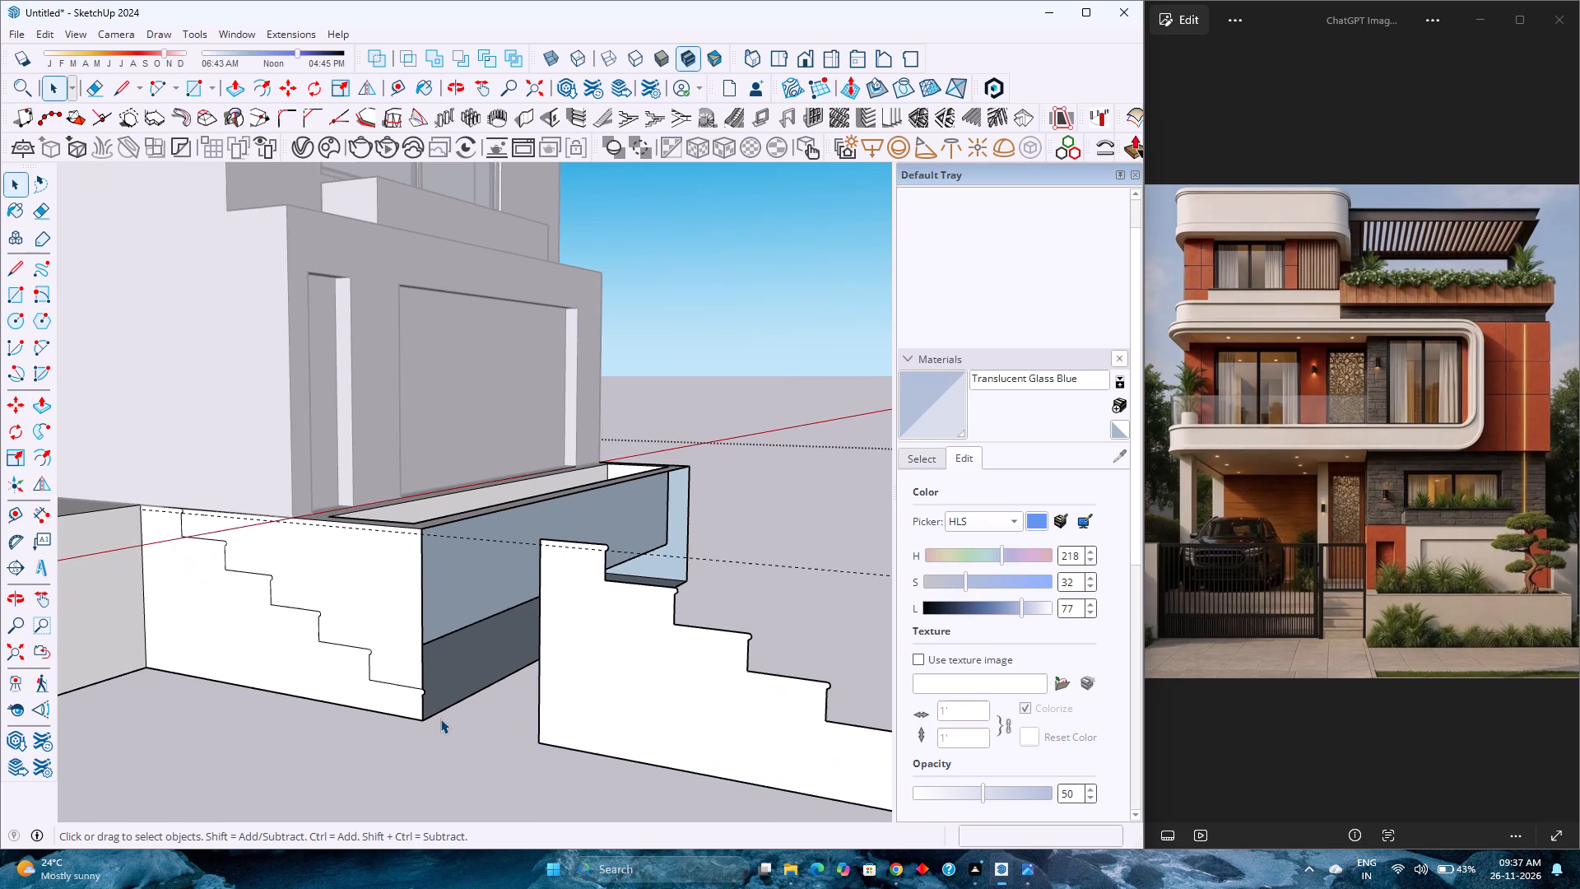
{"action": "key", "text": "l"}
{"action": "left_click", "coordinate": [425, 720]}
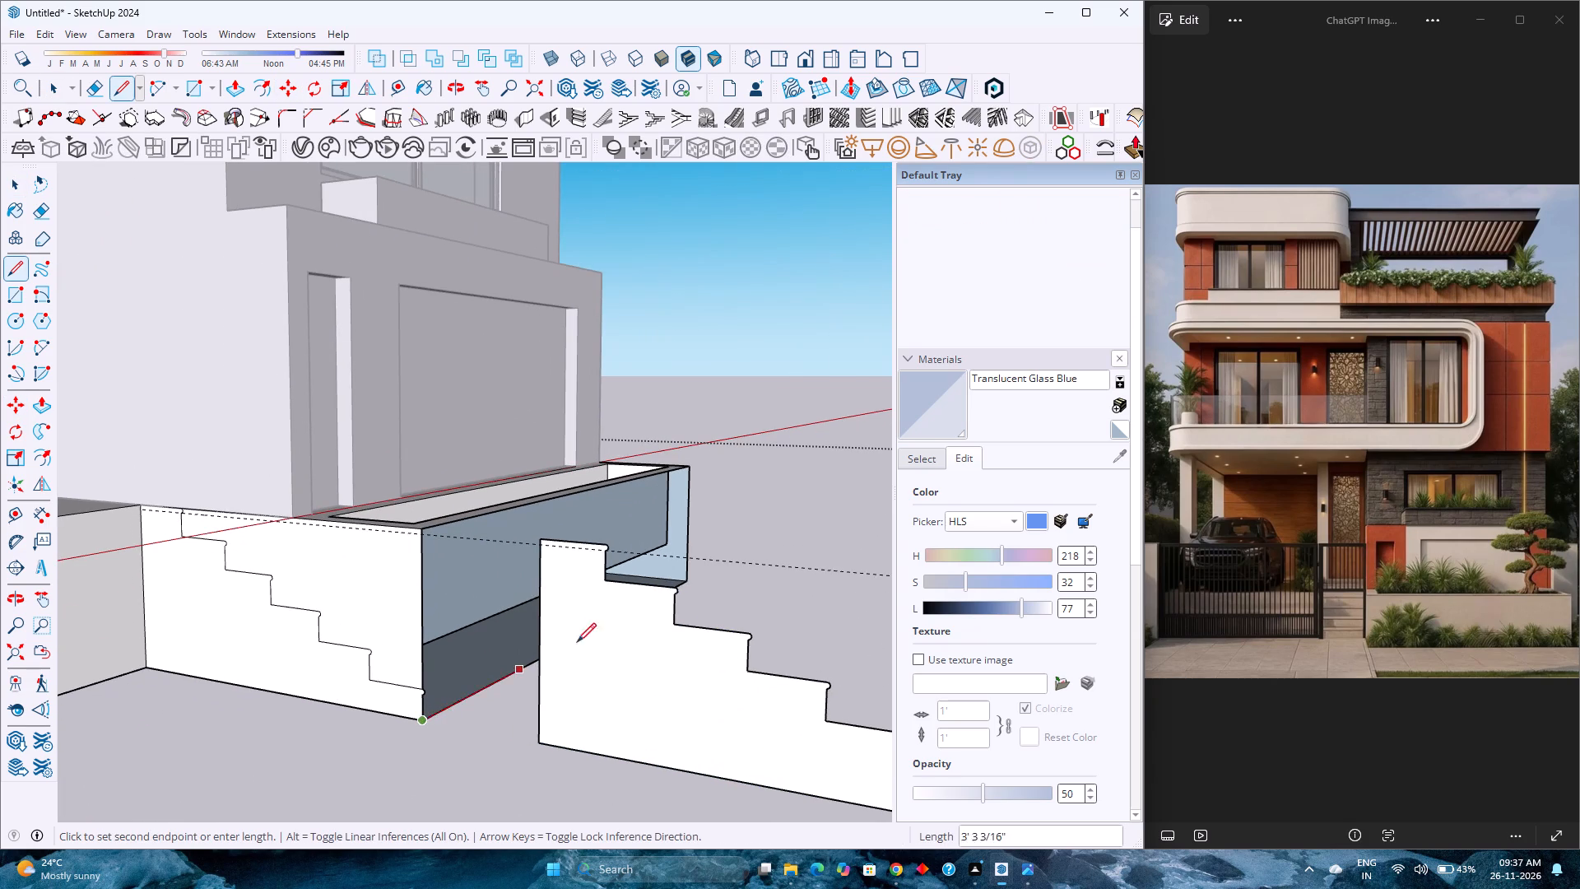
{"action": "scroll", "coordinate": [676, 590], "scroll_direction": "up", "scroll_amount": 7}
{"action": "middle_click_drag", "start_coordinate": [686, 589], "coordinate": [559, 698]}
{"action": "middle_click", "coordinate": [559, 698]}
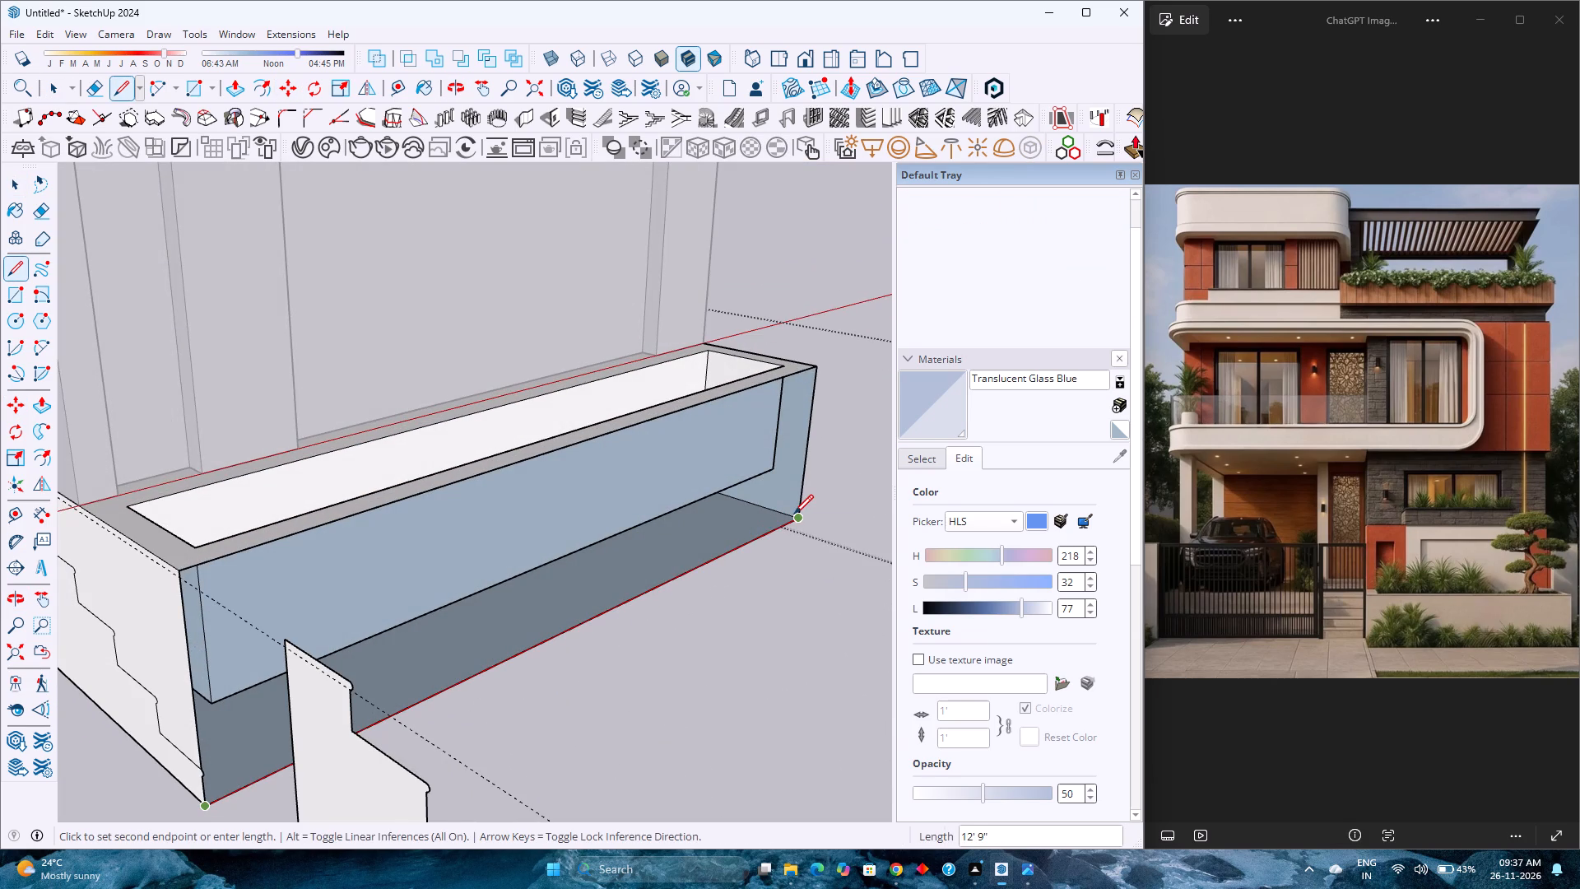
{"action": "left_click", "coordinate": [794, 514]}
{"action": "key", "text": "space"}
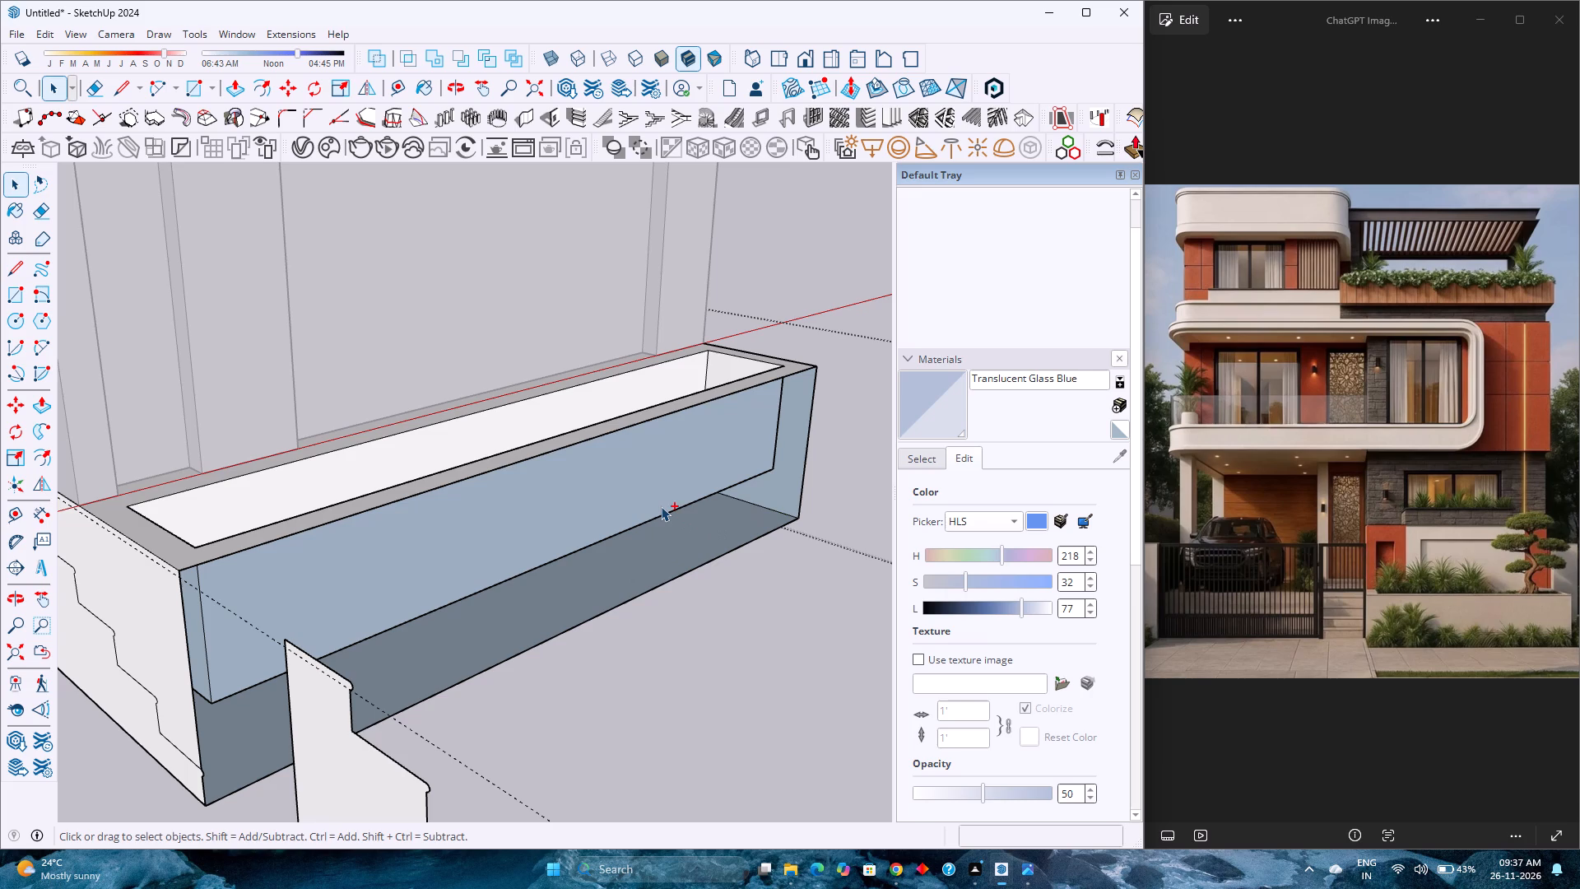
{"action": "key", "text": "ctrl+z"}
Draw a 3' vertical line down the planter's outer corner to close its open front face.
{"action": "double_click", "coordinate": [464, 398]}
{"action": "left_click", "coordinate": [126, 594]}
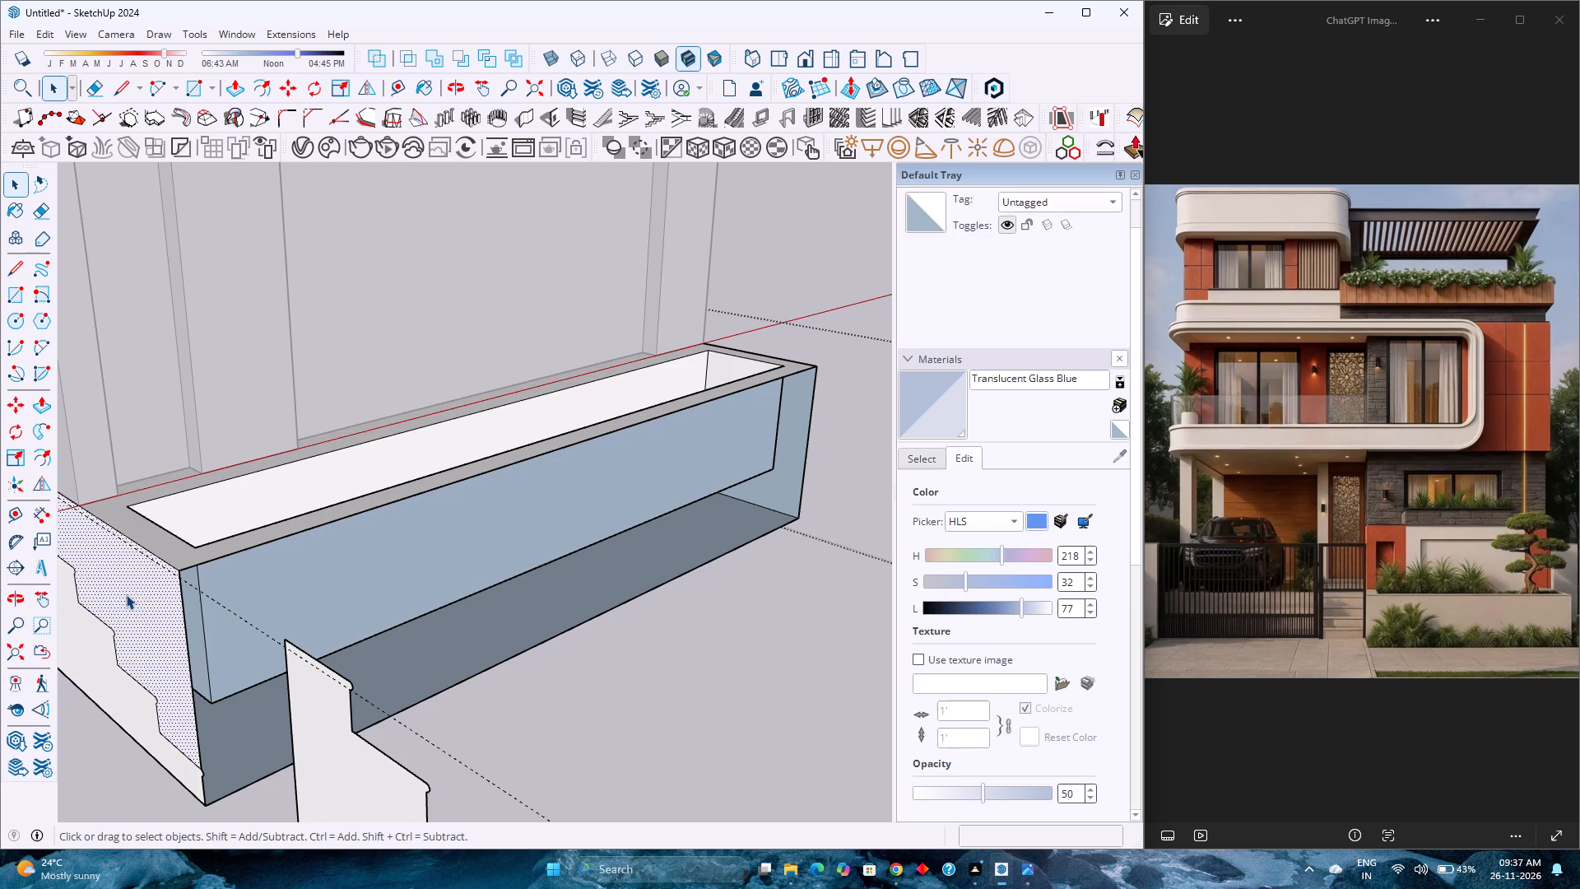
{"action": "scroll", "coordinate": [179, 596], "scroll_direction": "up", "scroll_amount": 1}
{"action": "scroll", "coordinate": [181, 598], "scroll_direction": "down", "scroll_amount": 1}
{"action": "middle_click_drag", "start_coordinate": [188, 609], "coordinate": [543, 417], "text": "shift"}
{"action": "scroll", "coordinate": [537, 620], "scroll_direction": "up", "scroll_amount": 2}
{"action": "scroll", "coordinate": [597, 595], "scroll_direction": "up", "scroll_amount": 3, "text": "shift"}
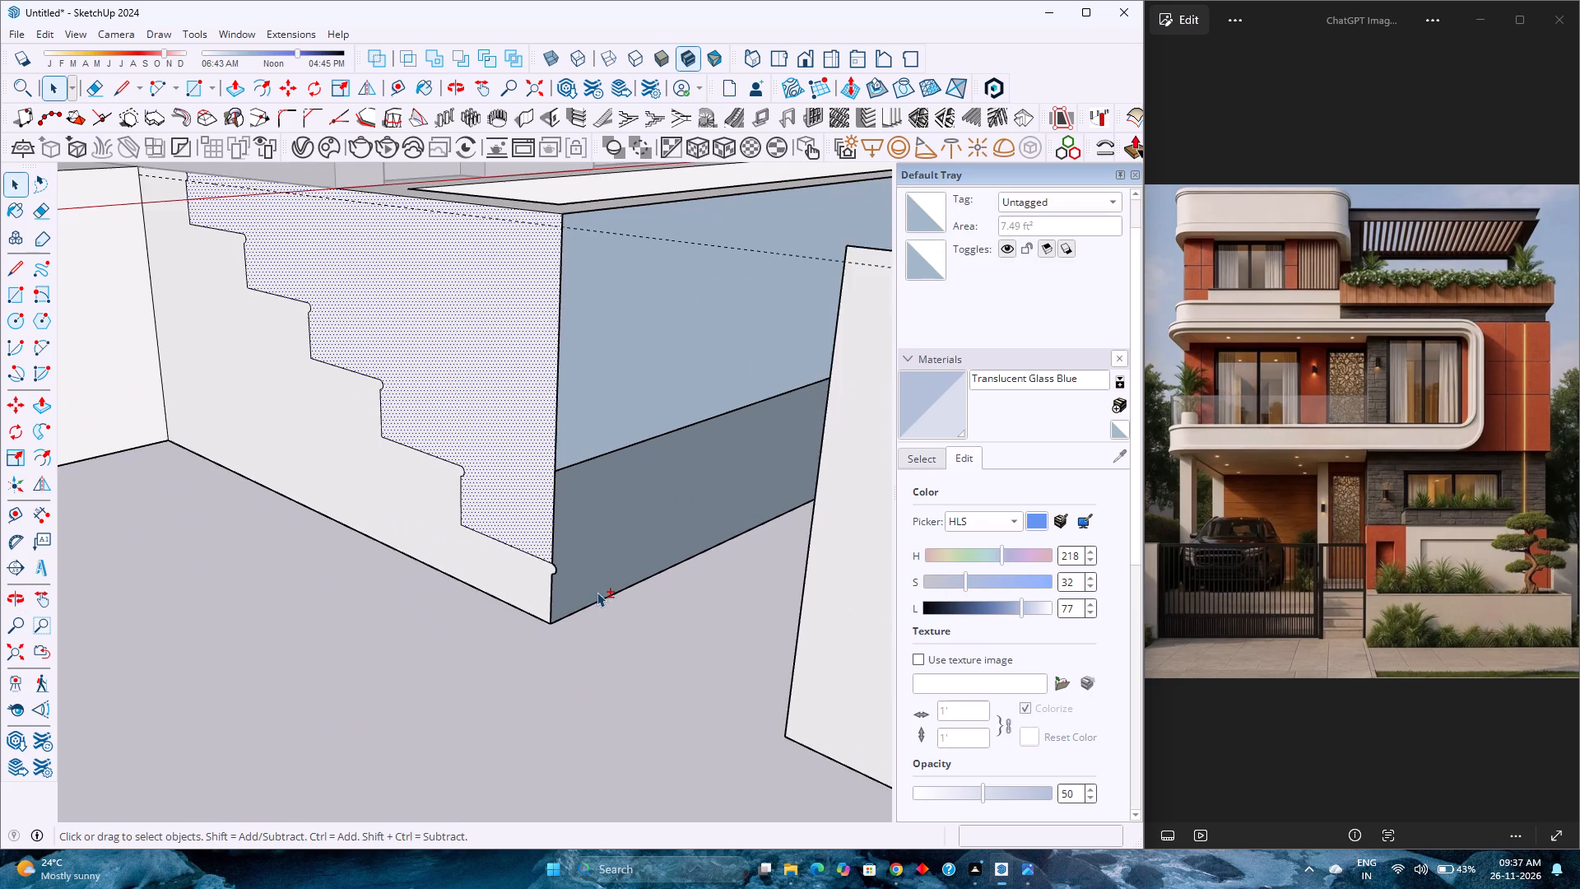
{"action": "middle_click_drag", "start_coordinate": [597, 591], "coordinate": [601, 620], "text": "shift"}
{"action": "key", "text": "l"}
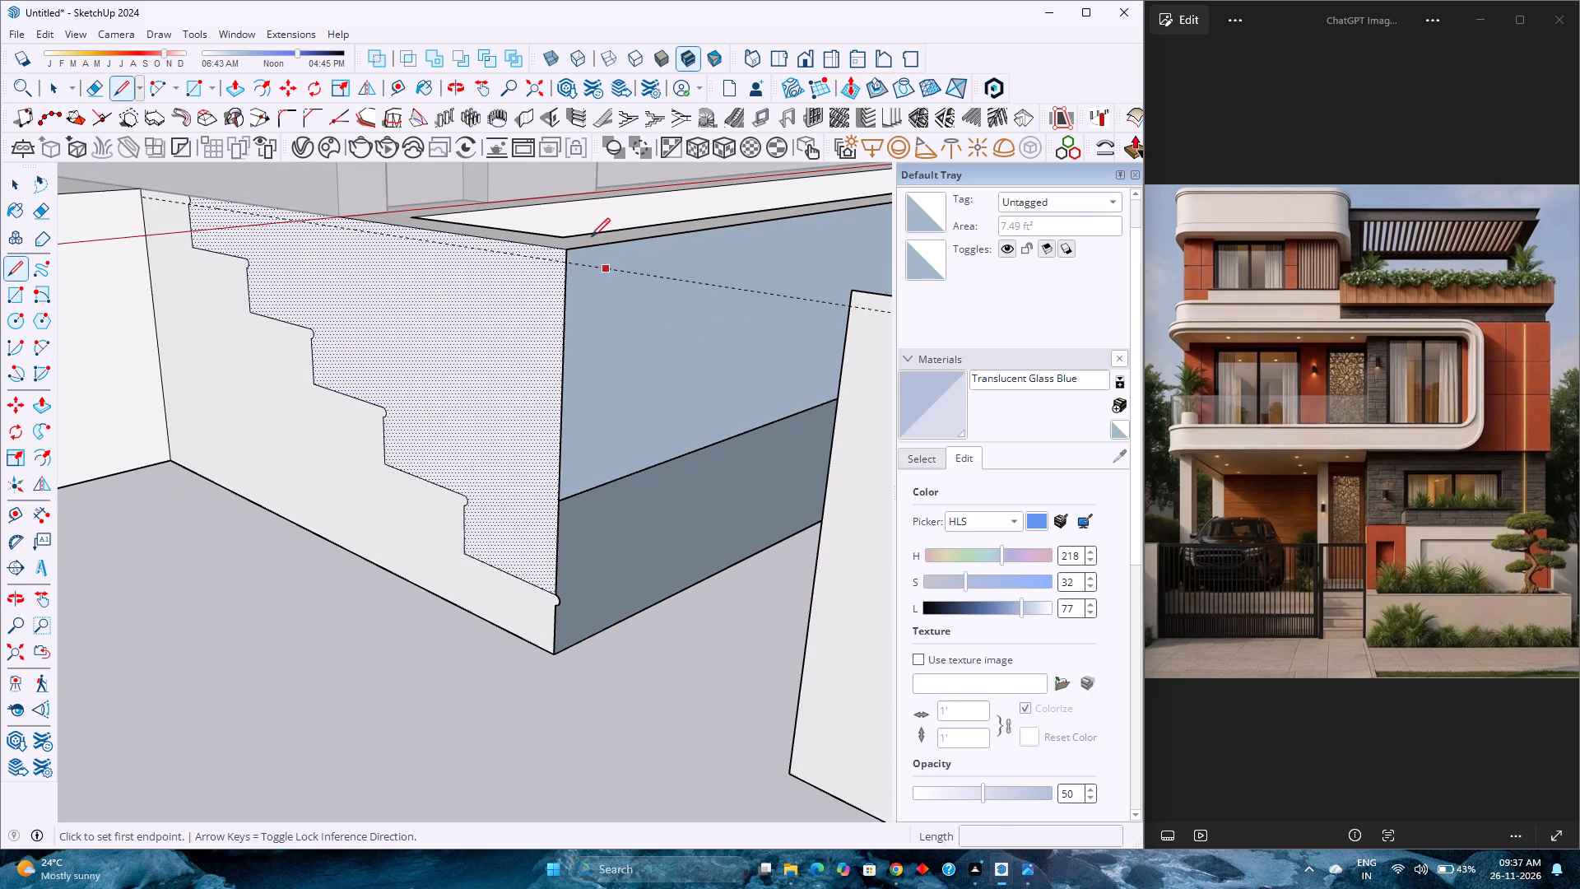
{"action": "left_click", "coordinate": [569, 254]}
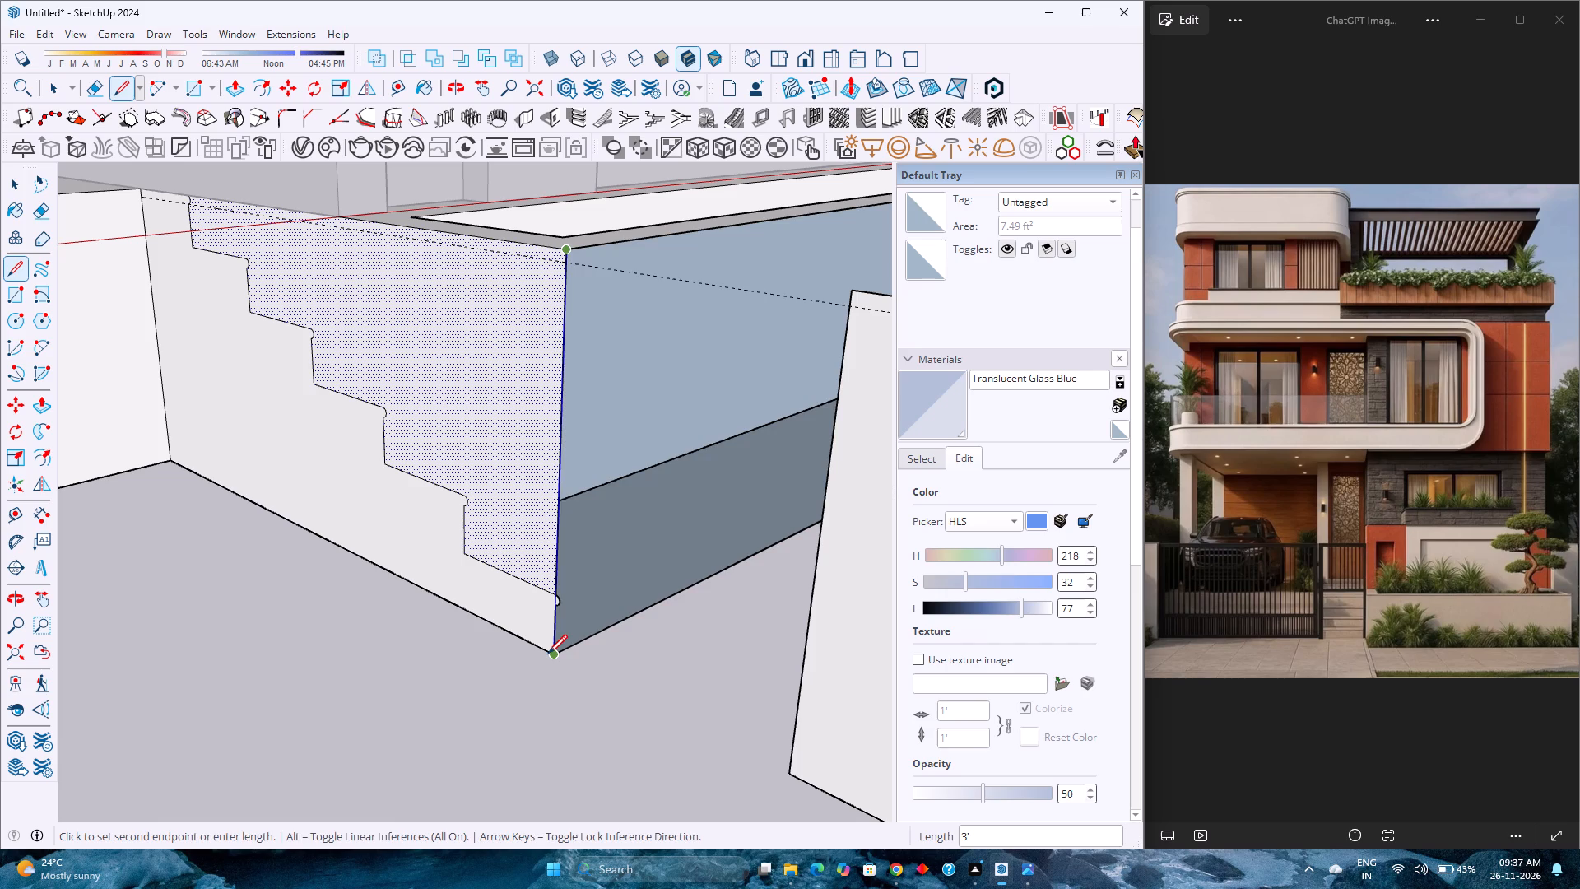
{"action": "left_click", "coordinate": [548, 654]}
{"action": "key", "text": "space"}
Erase the original stair outline, including its nosing arcs, treads and risers, from the planter's side wall.
{"action": "left_click", "coordinate": [559, 601]}
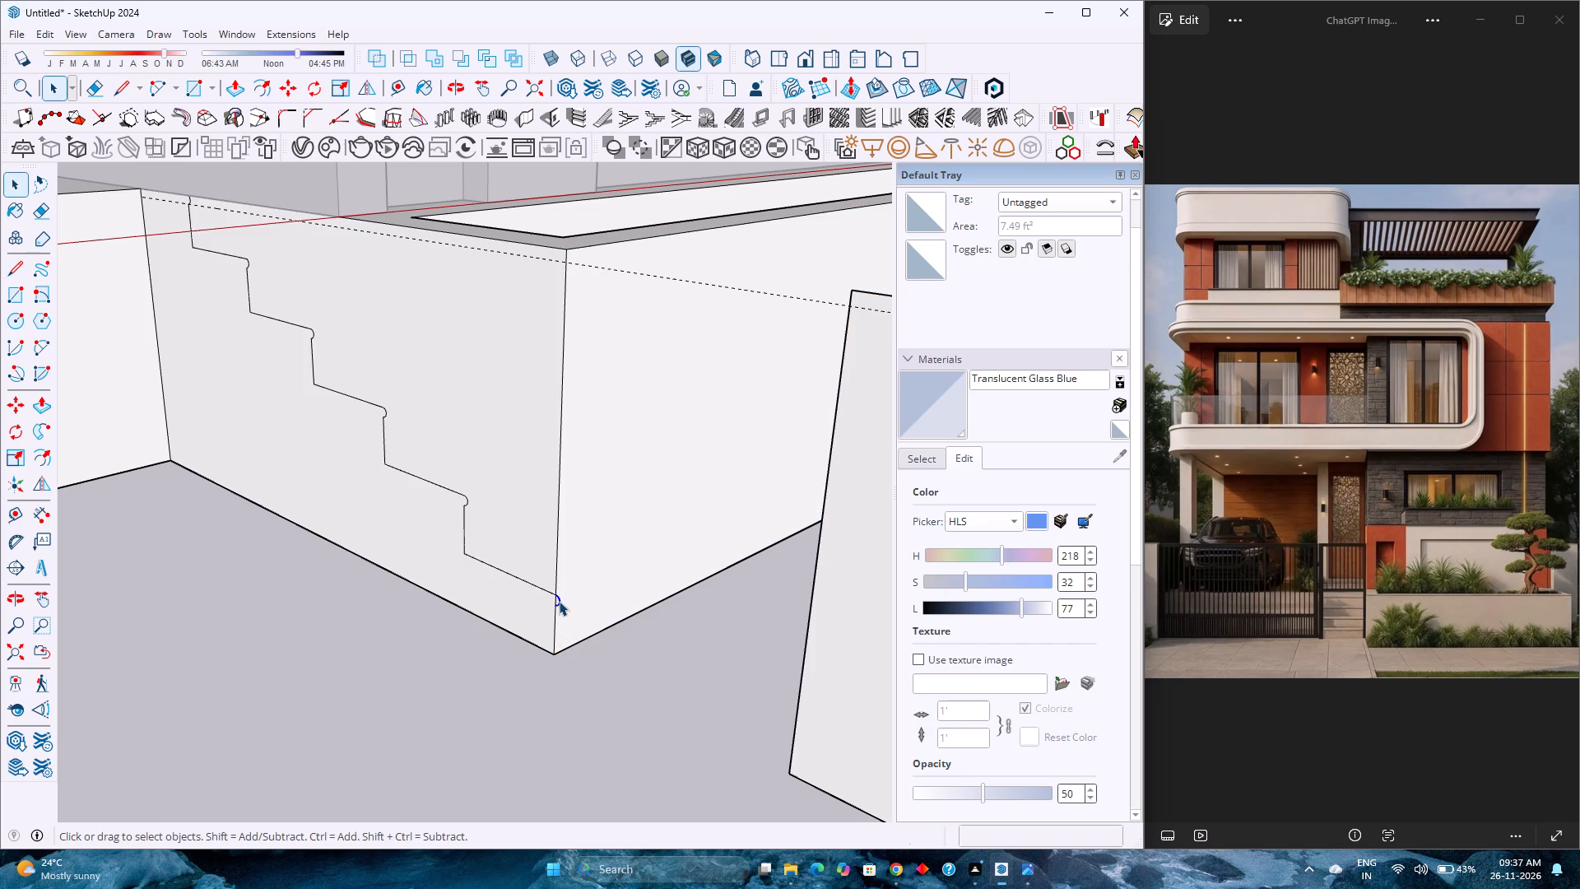
{"action": "key", "text": "Delete"}
{"action": "key", "text": "e"}
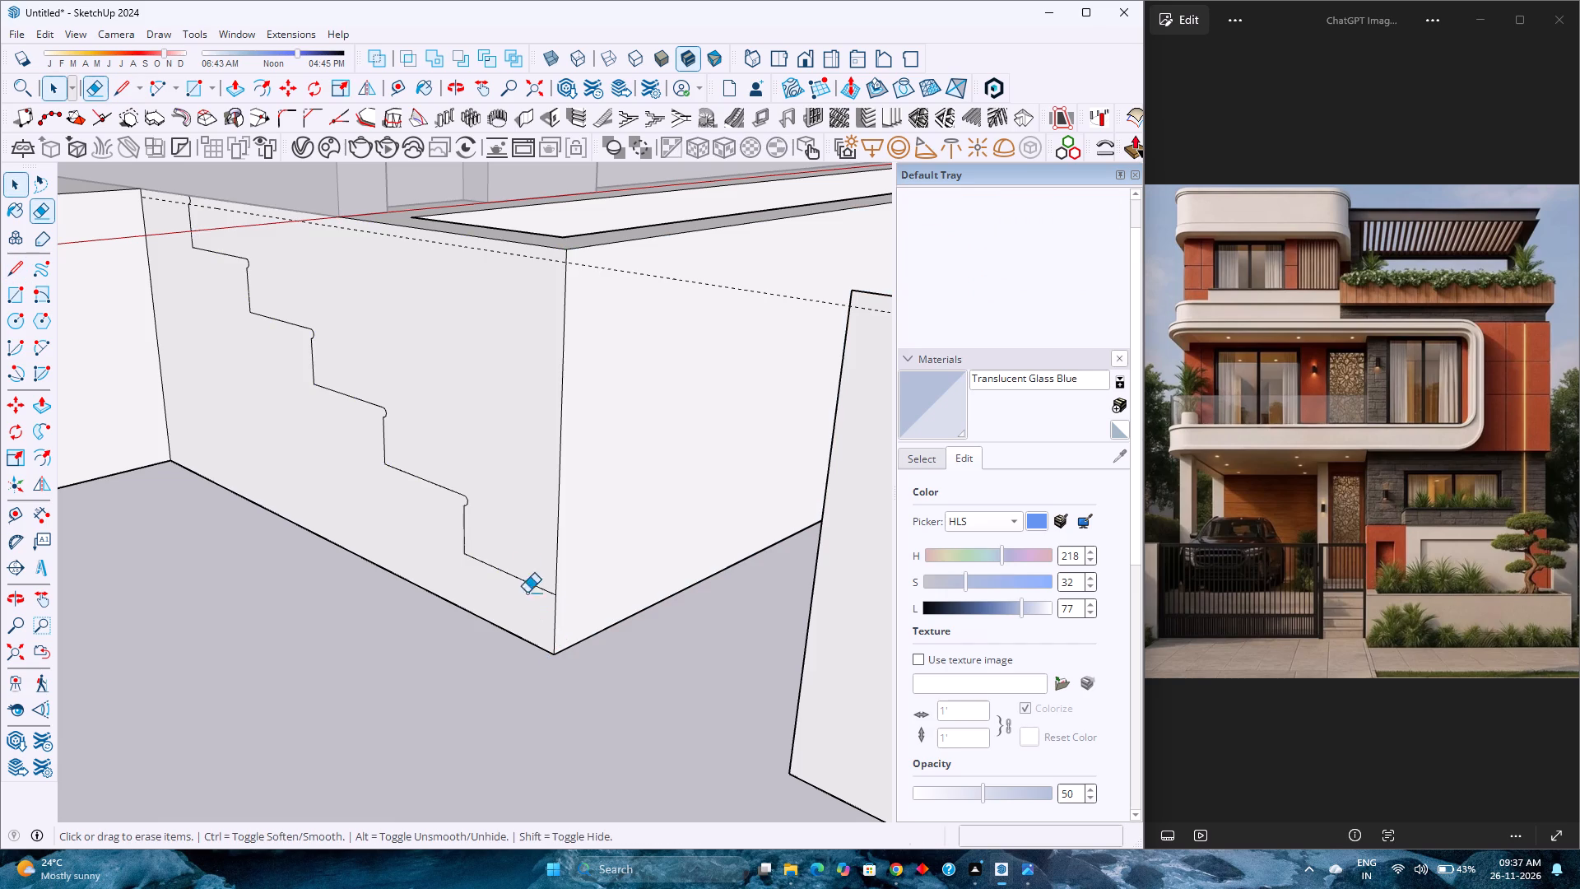
{"action": "left_click_drag", "start_coordinate": [523, 570], "coordinate": [381, 414]}
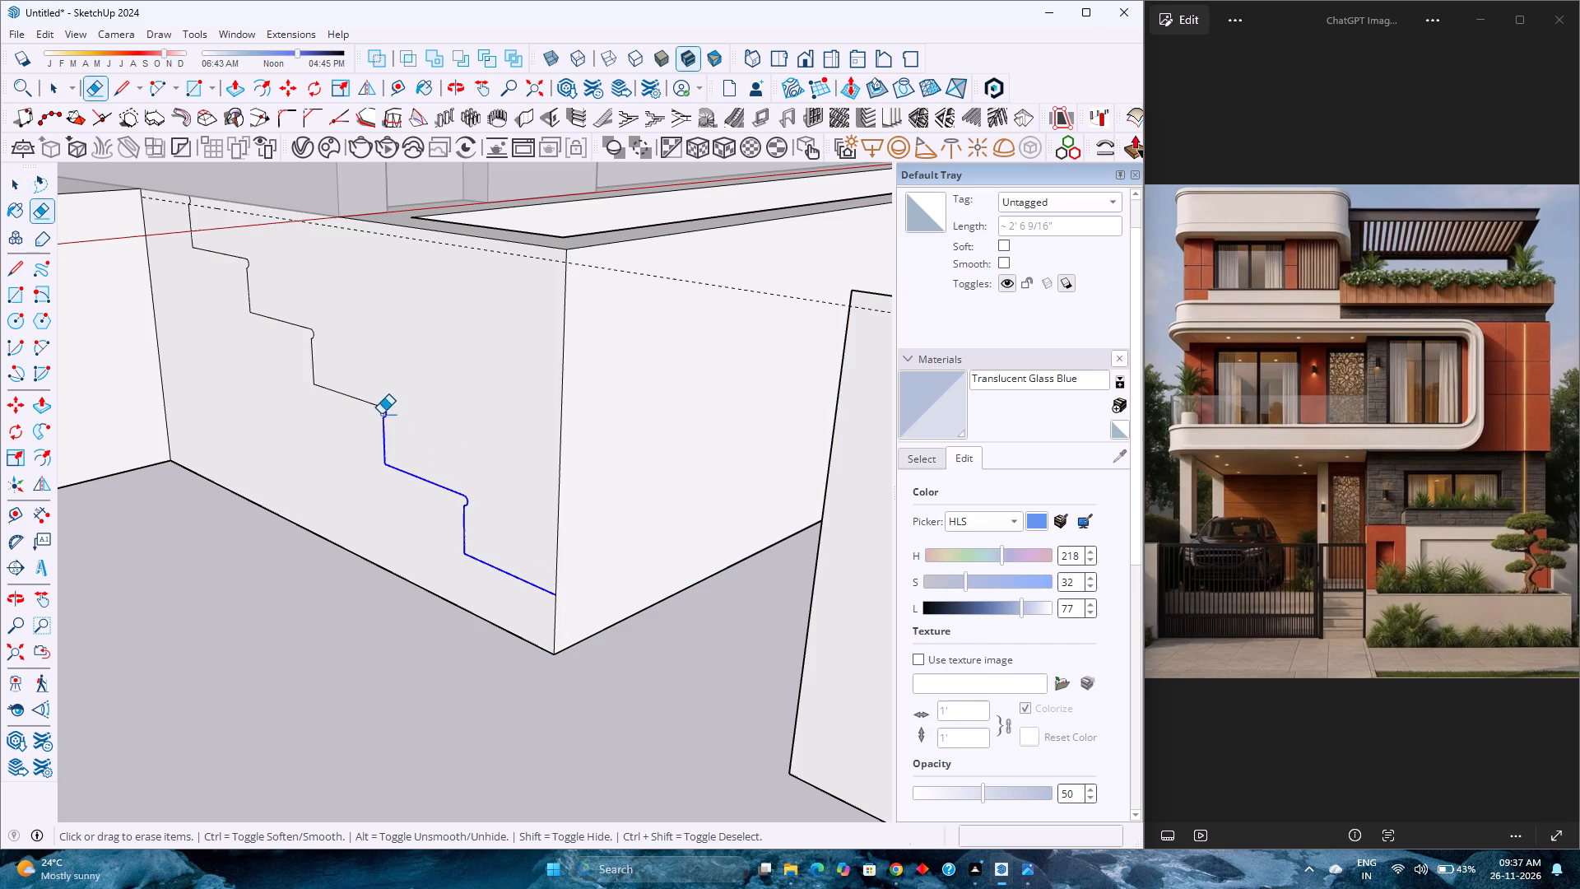
{"action": "left_click_drag", "start_coordinate": [381, 414], "coordinate": [330, 343]}
{"action": "scroll", "coordinate": [426, 438], "scroll_direction": "down", "scroll_amount": 3}
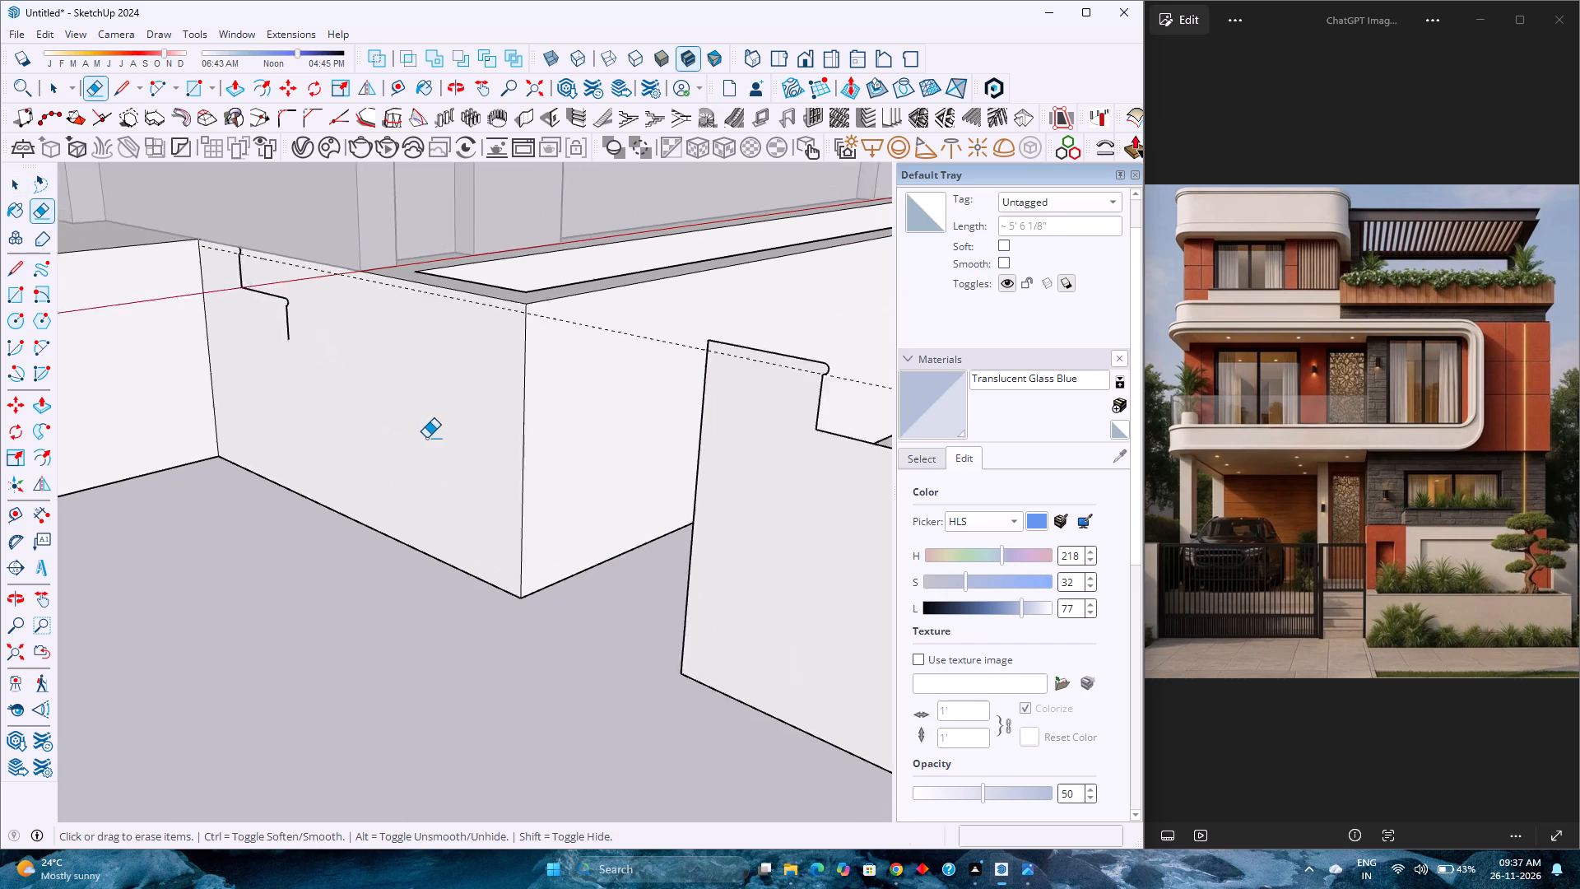
{"action": "scroll", "coordinate": [426, 438], "scroll_direction": "down", "scroll_amount": 1}
{"action": "middle_click_drag", "start_coordinate": [402, 419], "coordinate": [576, 628], "text": "shift"}
{"action": "scroll", "coordinate": [446, 538], "scroll_direction": "up", "scroll_amount": 7}
{"action": "left_click_drag", "start_coordinate": [471, 469], "coordinate": [501, 505]}
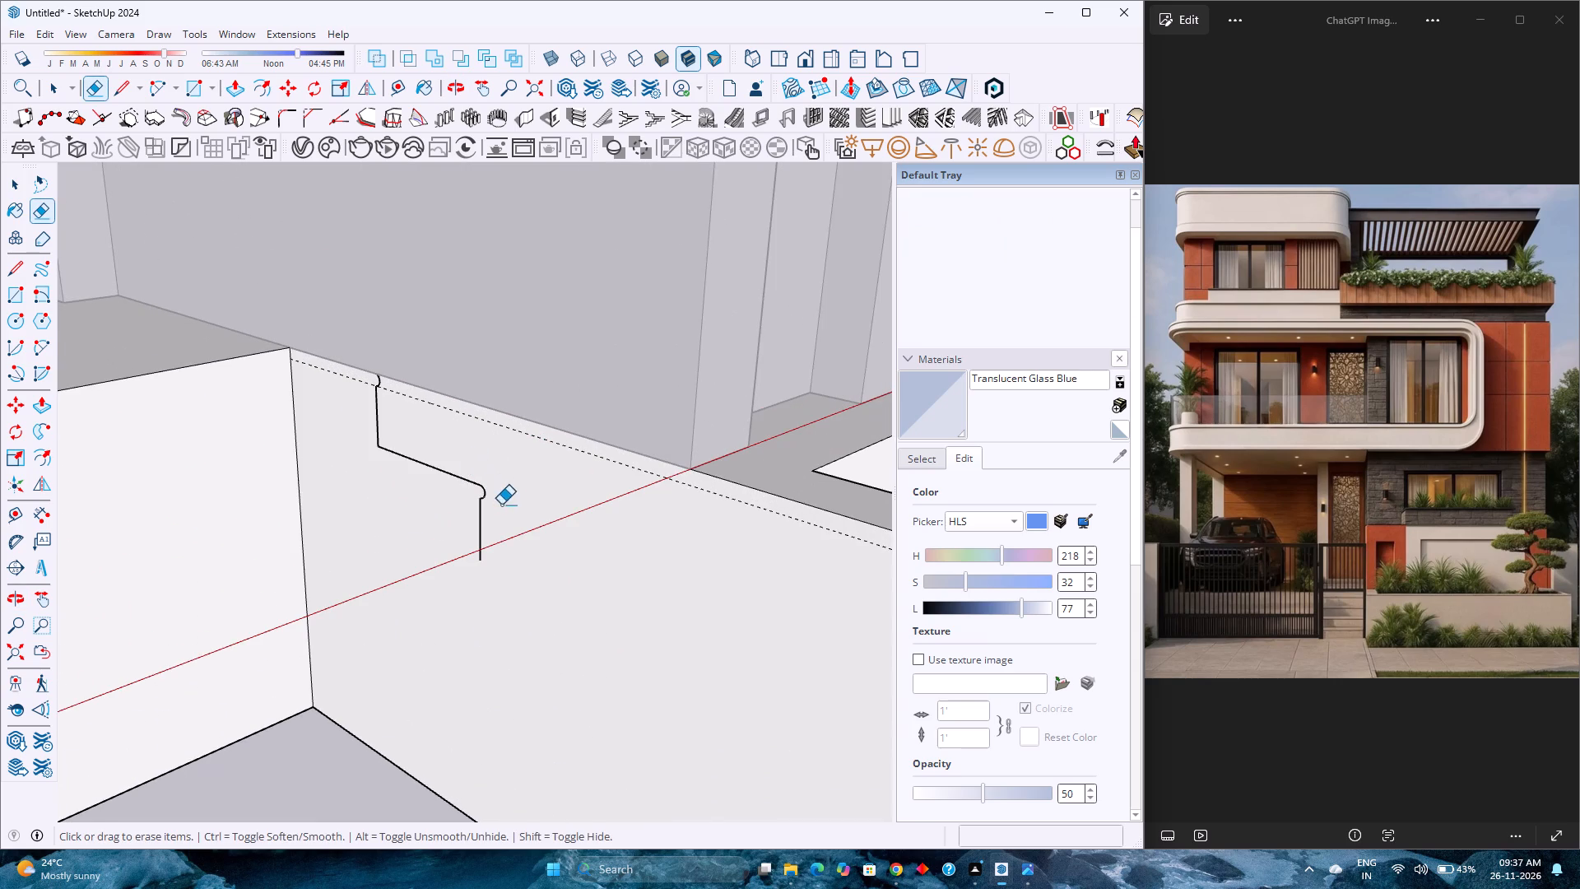
{"action": "left_click_drag", "start_coordinate": [501, 505], "coordinate": [474, 478]}
{"action": "scroll", "coordinate": [379, 379], "scroll_direction": "up", "scroll_amount": 6}
{"action": "left_click_drag", "start_coordinate": [380, 383], "coordinate": [368, 362]}
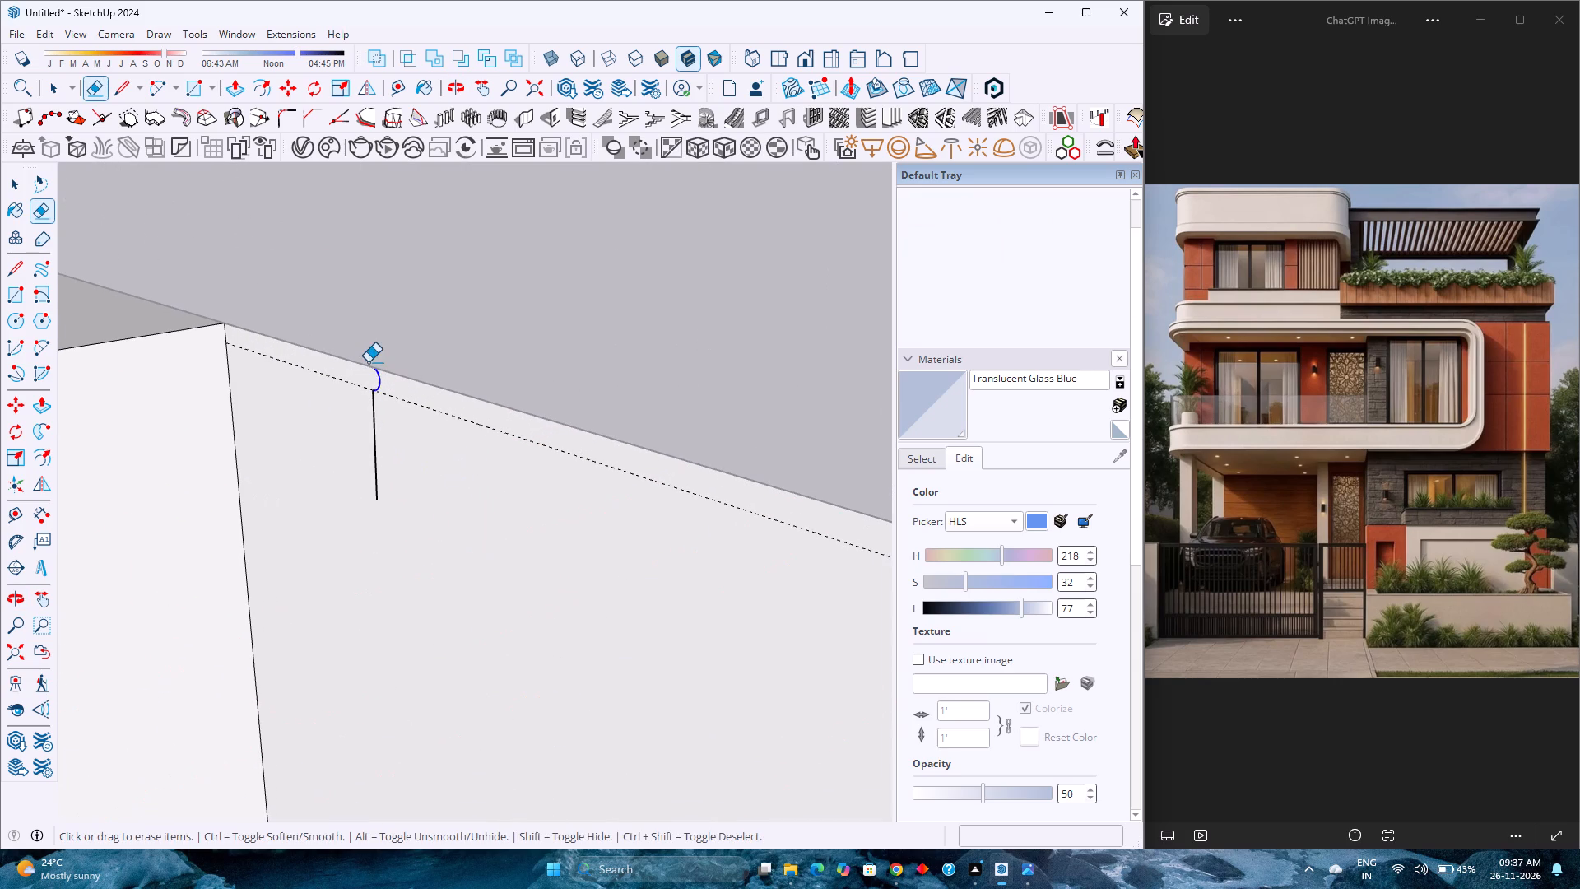
{"action": "left_click_drag", "start_coordinate": [368, 362], "coordinate": [376, 431]}
{"action": "scroll", "coordinate": [442, 504], "scroll_direction": "down", "scroll_amount": 12}
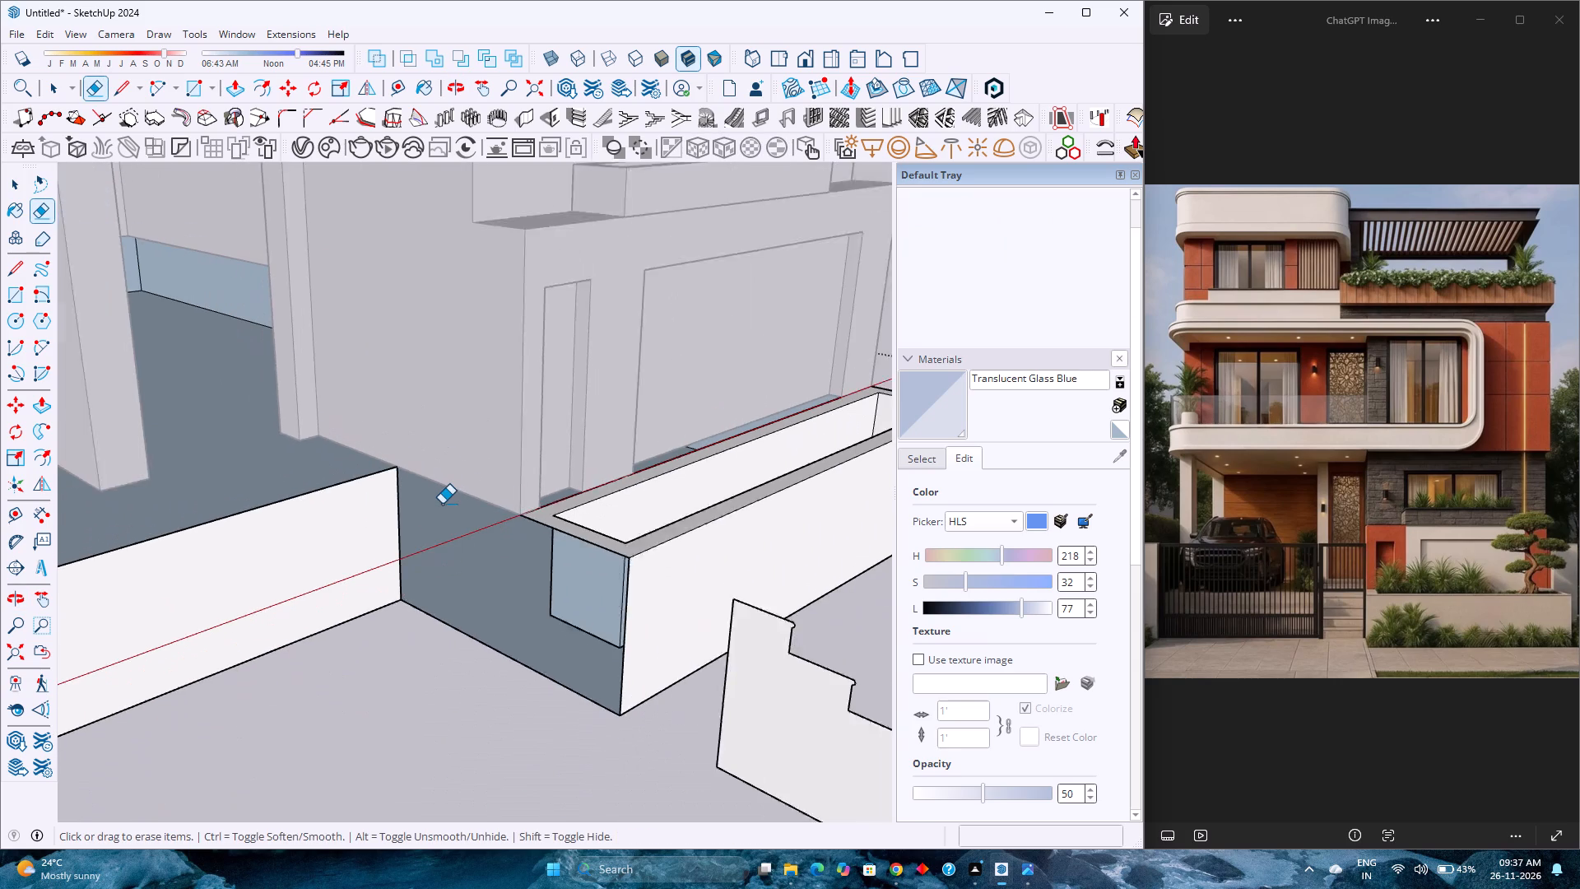
Redraw the side wall's top edge from the adjoining plinth corner to the planter's outer corner to restore the face.
{"action": "key", "text": "l"}
{"action": "left_click", "coordinate": [406, 471]}
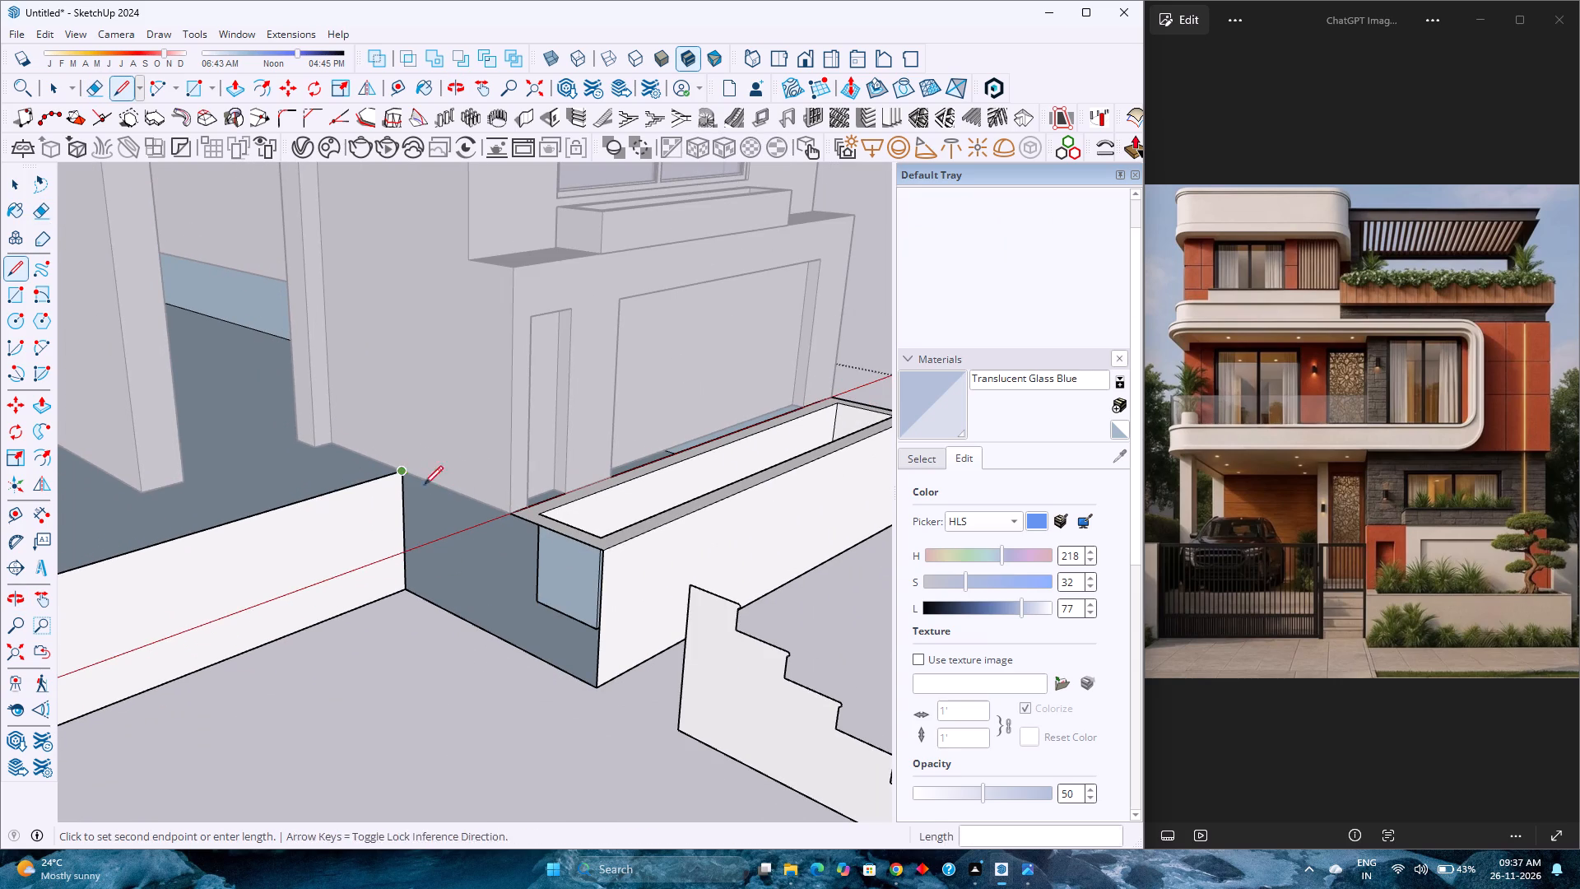
{"action": "left_click", "coordinate": [603, 547]}
Make a group of the copied stair profile face and its edges.
{"action": "scroll", "coordinate": [528, 574], "scroll_direction": "down", "scroll_amount": 3}
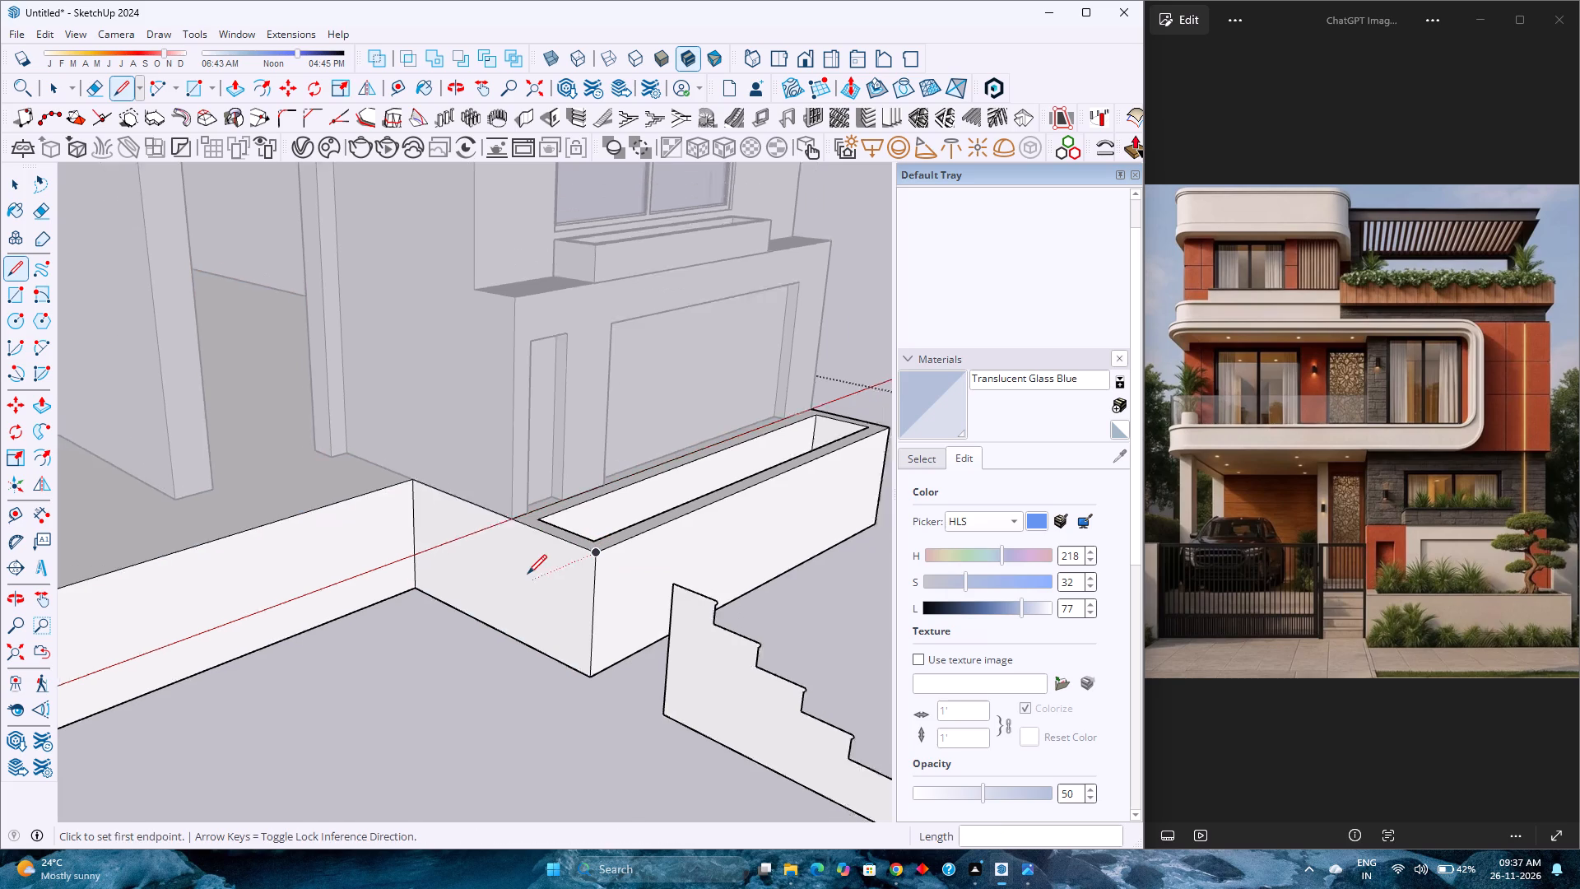
{"action": "scroll", "coordinate": [527, 574], "scroll_direction": "down", "scroll_amount": 1}
{"action": "key", "text": "space"}
{"action": "left_click", "coordinate": [634, 633]}
{"action": "key", "text": "m"}
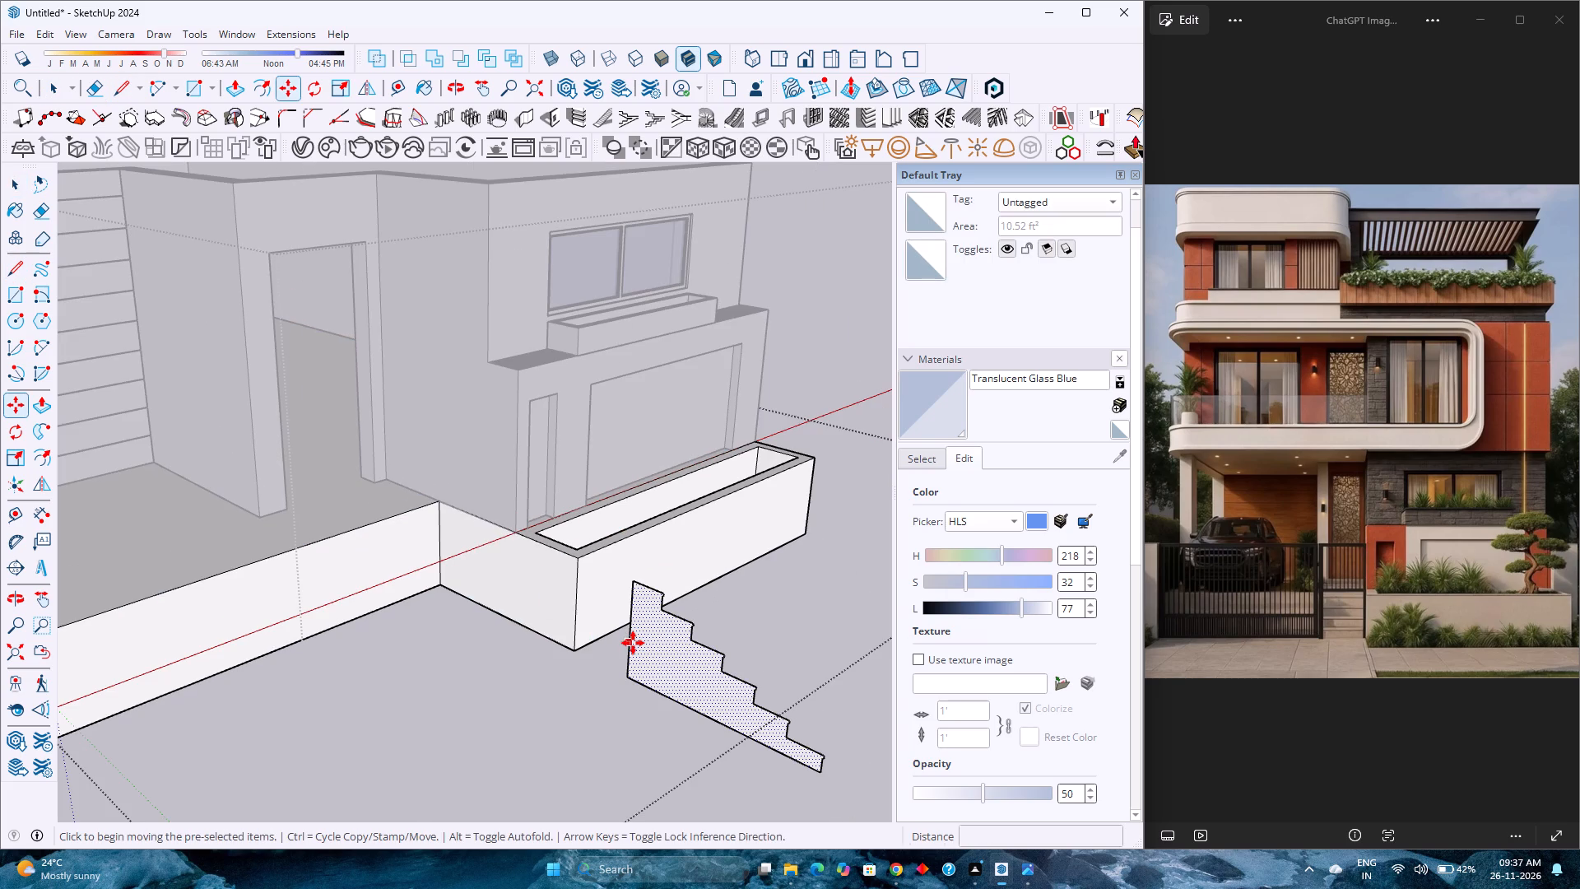
{"action": "key", "text": "Escape"}
{"action": "key", "text": "space"}
{"action": "left_click", "coordinate": [671, 661]}
{"action": "double_click", "coordinate": [671, 661]}
{"action": "right_click", "coordinate": [671, 661]}
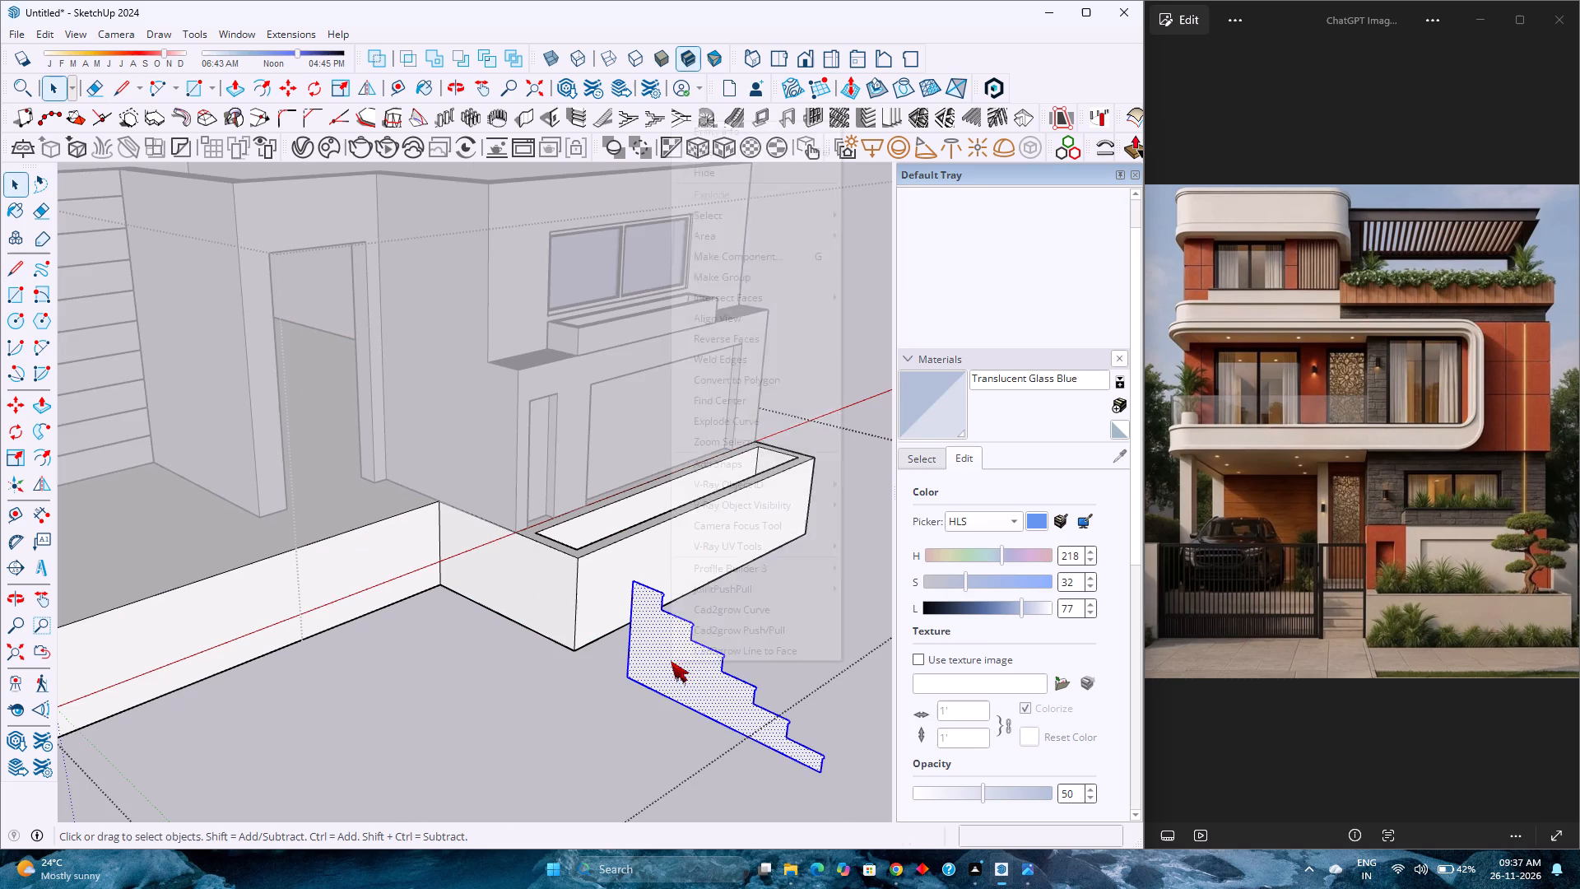
{"action": "left_click", "coordinate": [740, 281]}
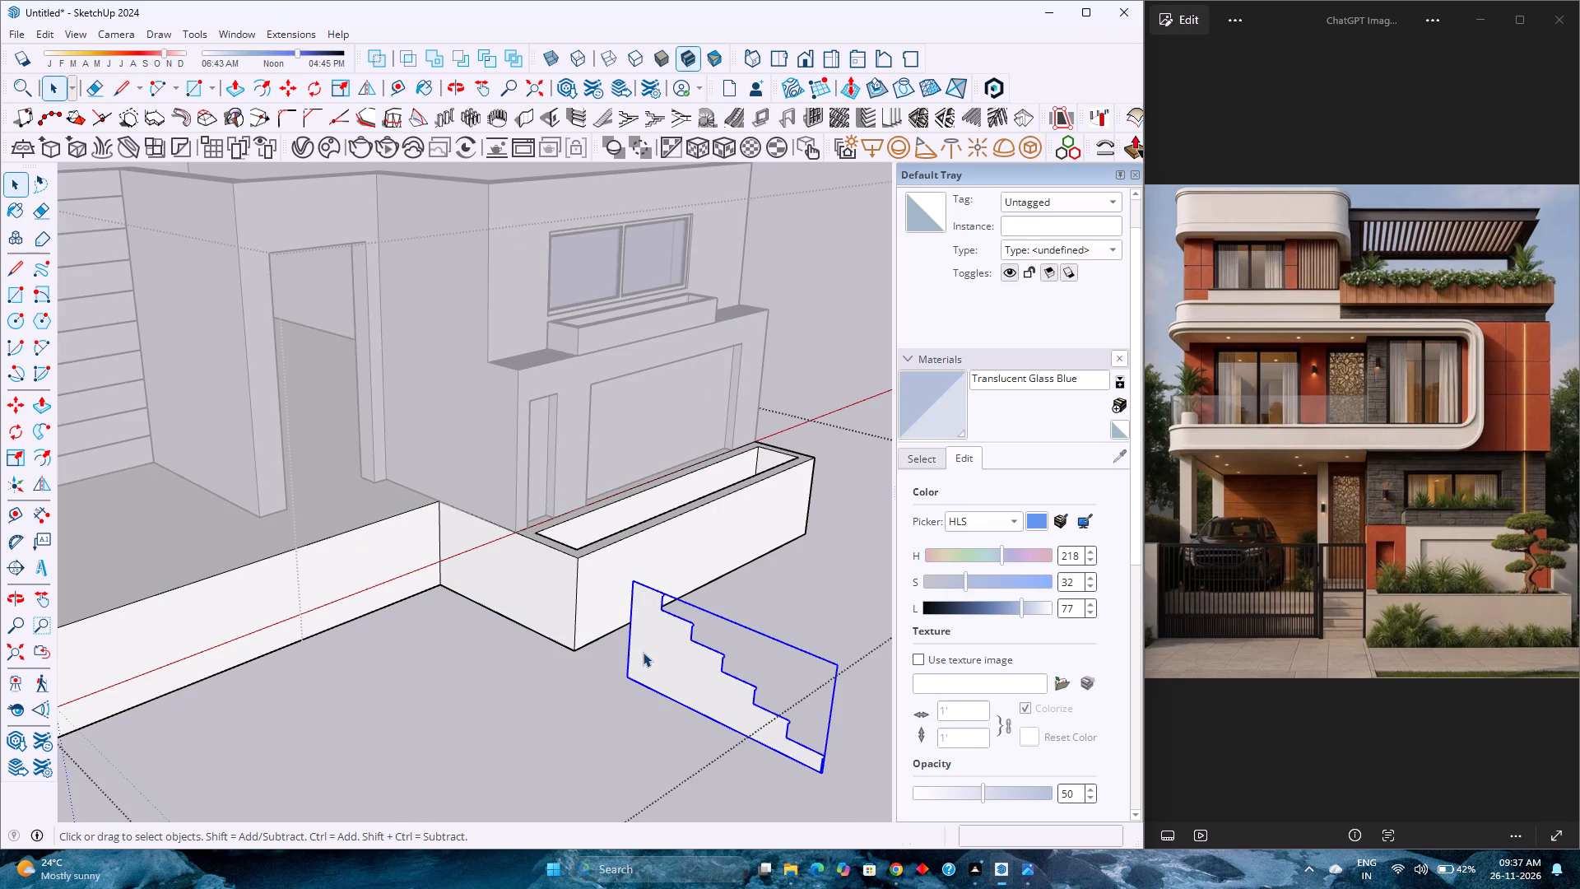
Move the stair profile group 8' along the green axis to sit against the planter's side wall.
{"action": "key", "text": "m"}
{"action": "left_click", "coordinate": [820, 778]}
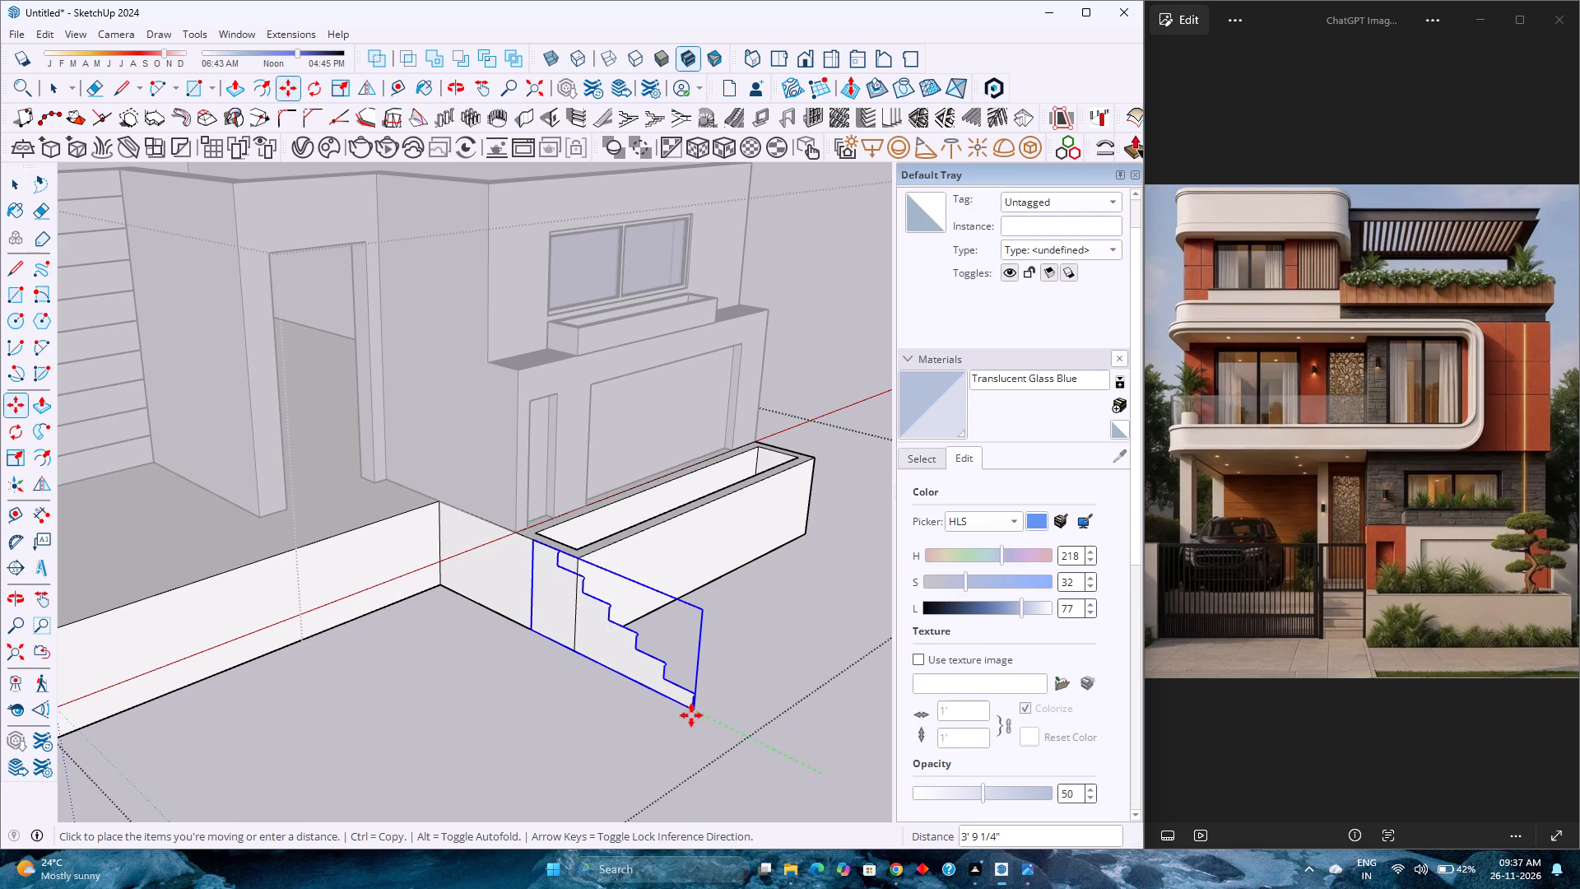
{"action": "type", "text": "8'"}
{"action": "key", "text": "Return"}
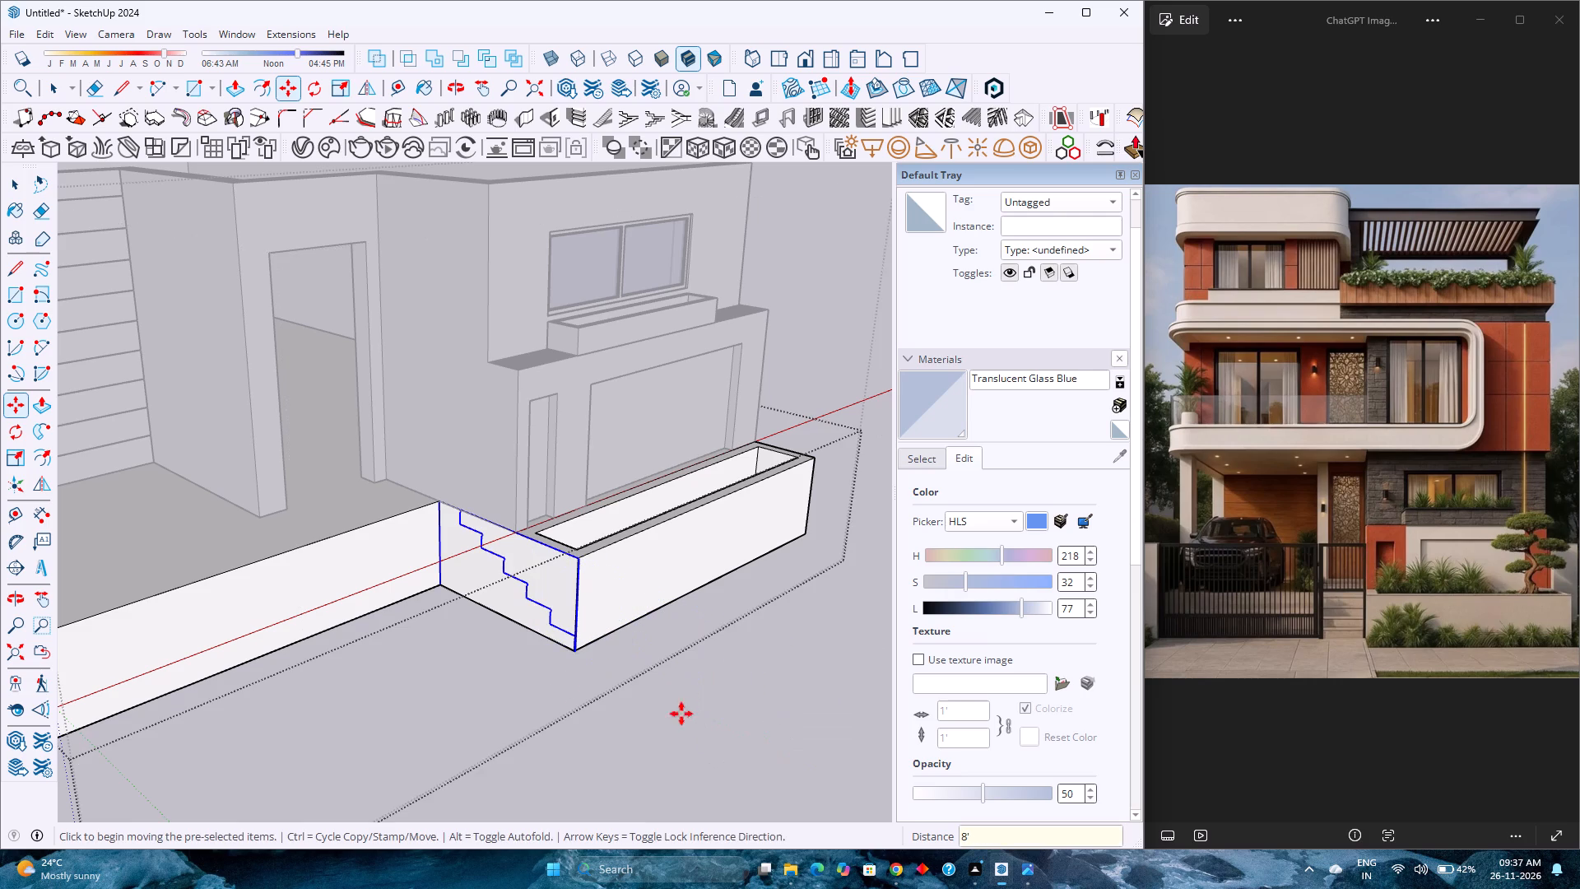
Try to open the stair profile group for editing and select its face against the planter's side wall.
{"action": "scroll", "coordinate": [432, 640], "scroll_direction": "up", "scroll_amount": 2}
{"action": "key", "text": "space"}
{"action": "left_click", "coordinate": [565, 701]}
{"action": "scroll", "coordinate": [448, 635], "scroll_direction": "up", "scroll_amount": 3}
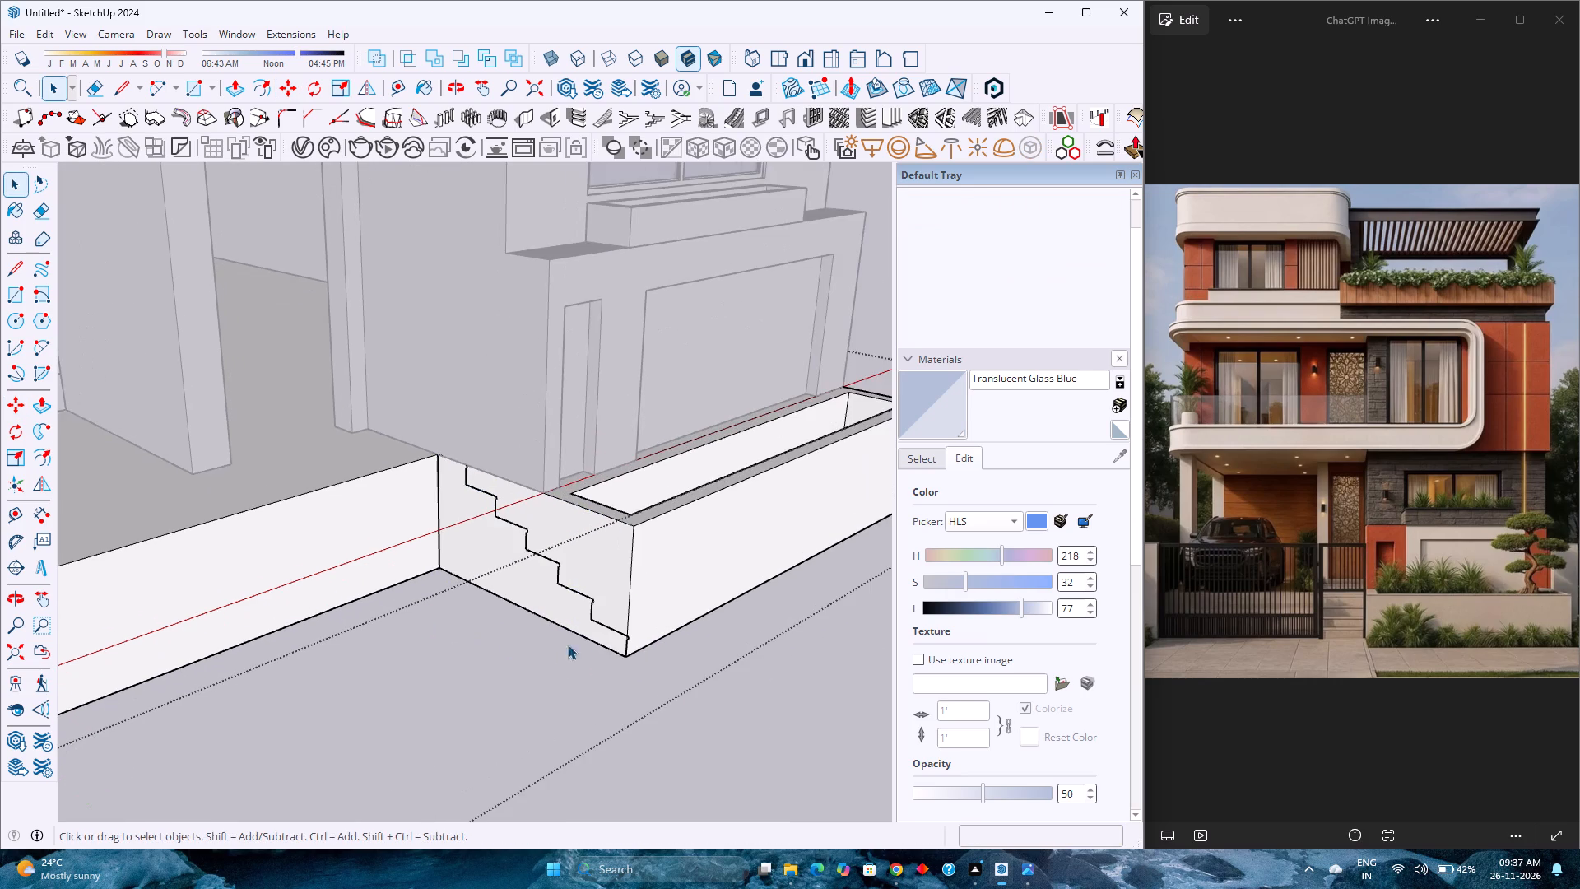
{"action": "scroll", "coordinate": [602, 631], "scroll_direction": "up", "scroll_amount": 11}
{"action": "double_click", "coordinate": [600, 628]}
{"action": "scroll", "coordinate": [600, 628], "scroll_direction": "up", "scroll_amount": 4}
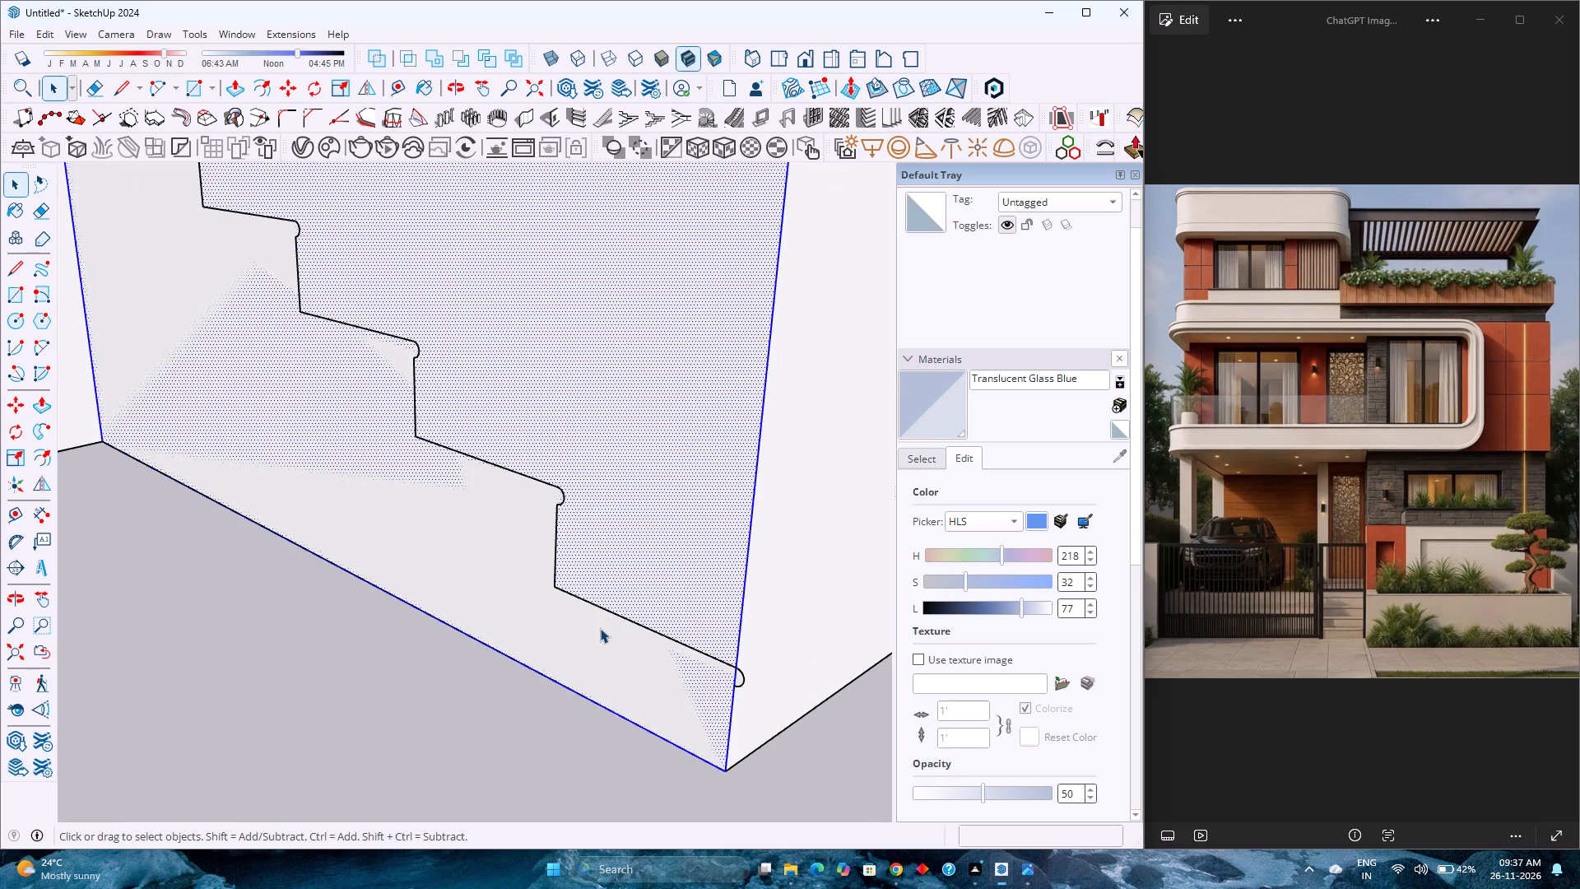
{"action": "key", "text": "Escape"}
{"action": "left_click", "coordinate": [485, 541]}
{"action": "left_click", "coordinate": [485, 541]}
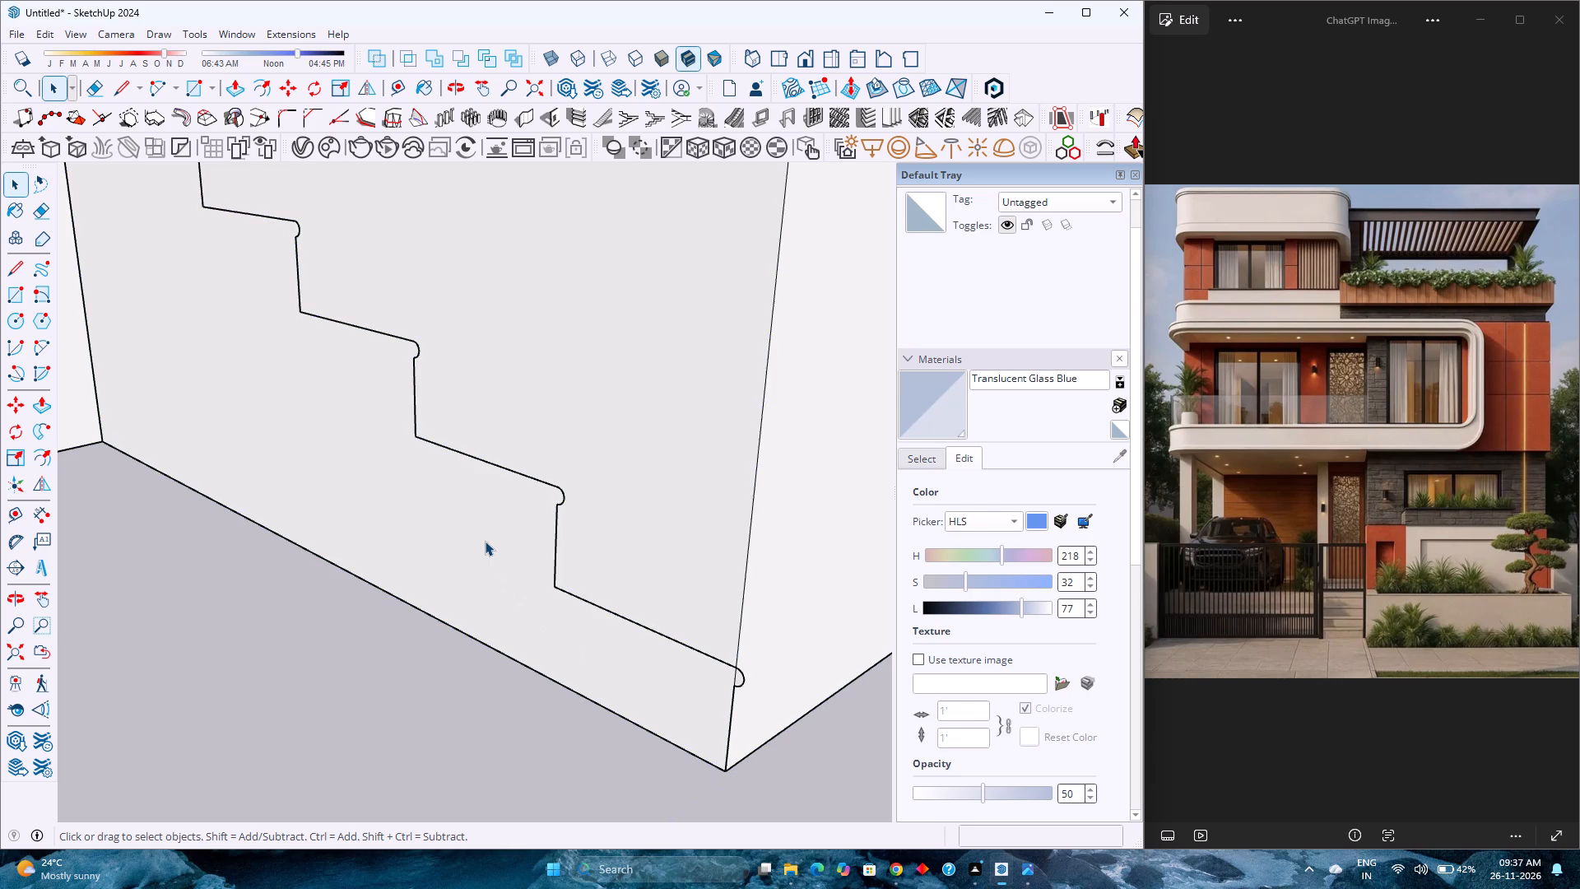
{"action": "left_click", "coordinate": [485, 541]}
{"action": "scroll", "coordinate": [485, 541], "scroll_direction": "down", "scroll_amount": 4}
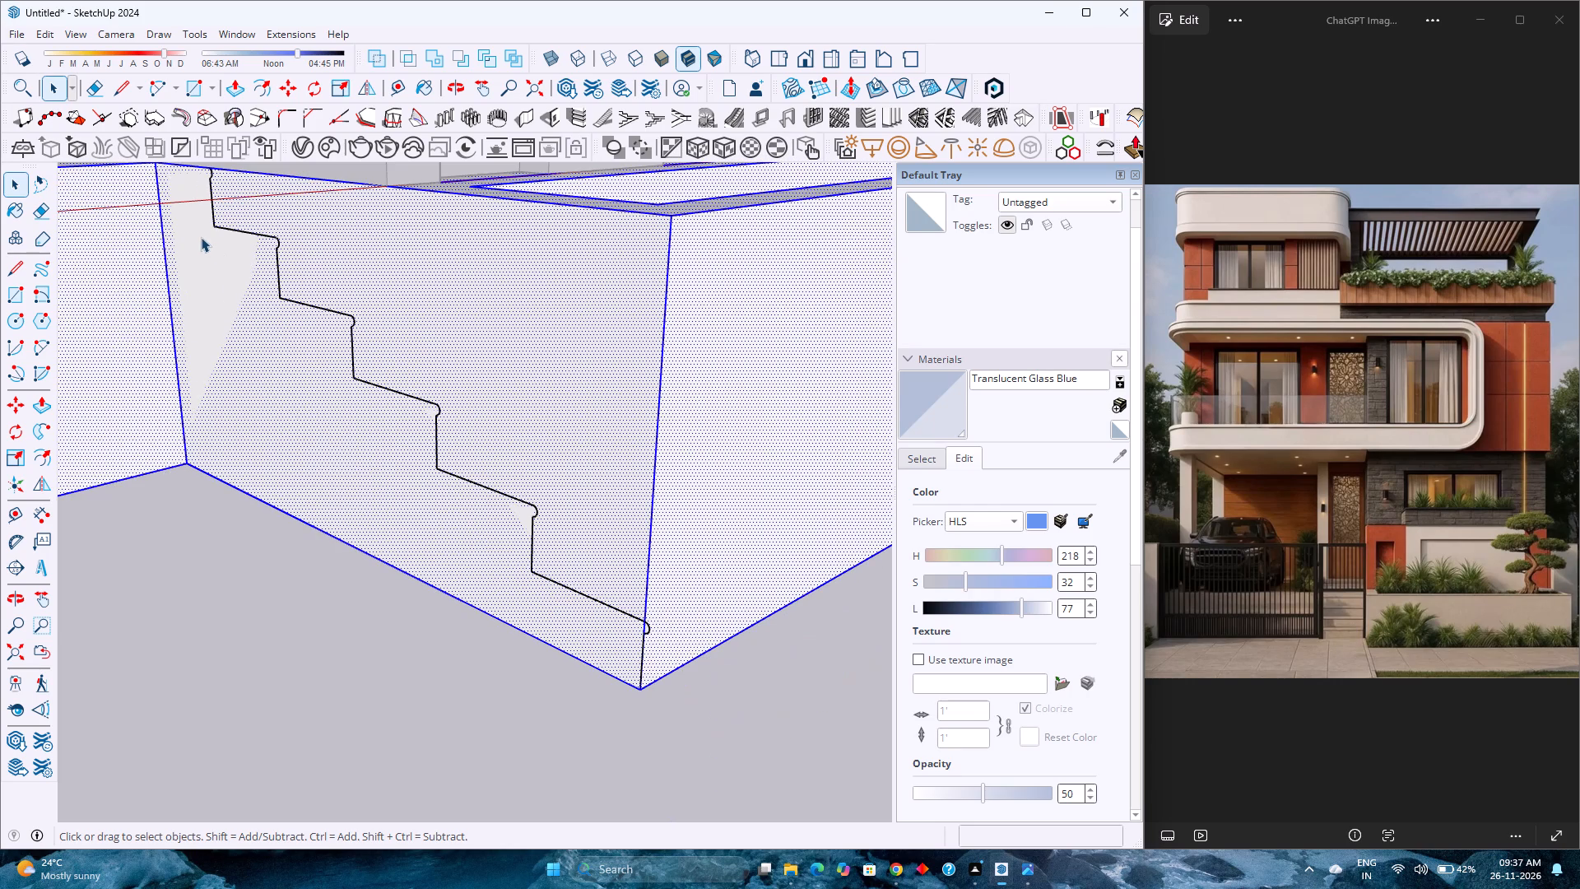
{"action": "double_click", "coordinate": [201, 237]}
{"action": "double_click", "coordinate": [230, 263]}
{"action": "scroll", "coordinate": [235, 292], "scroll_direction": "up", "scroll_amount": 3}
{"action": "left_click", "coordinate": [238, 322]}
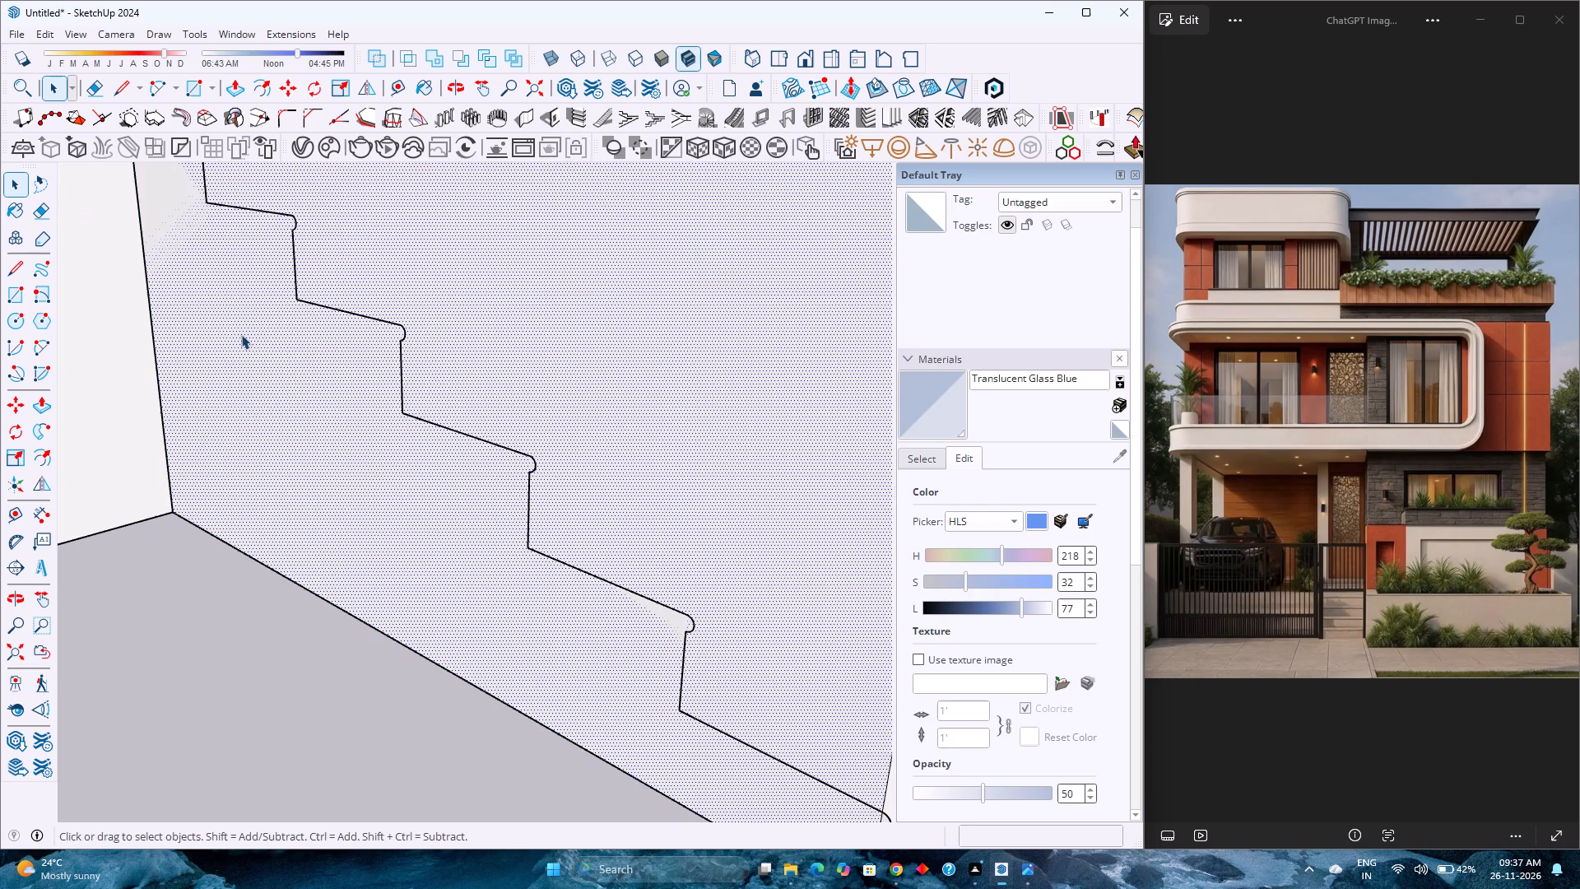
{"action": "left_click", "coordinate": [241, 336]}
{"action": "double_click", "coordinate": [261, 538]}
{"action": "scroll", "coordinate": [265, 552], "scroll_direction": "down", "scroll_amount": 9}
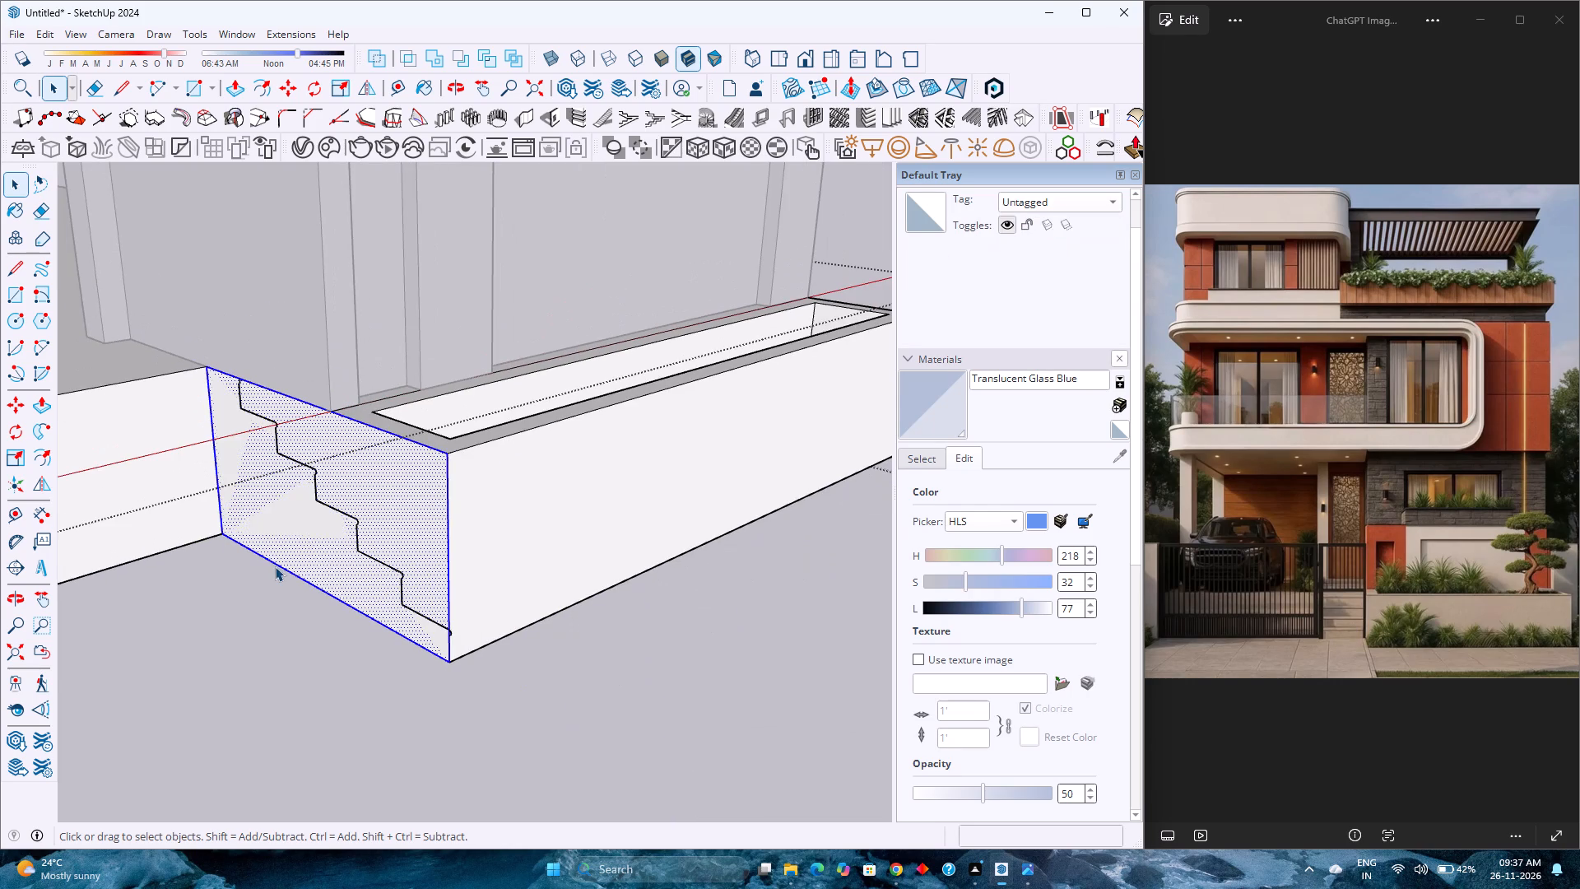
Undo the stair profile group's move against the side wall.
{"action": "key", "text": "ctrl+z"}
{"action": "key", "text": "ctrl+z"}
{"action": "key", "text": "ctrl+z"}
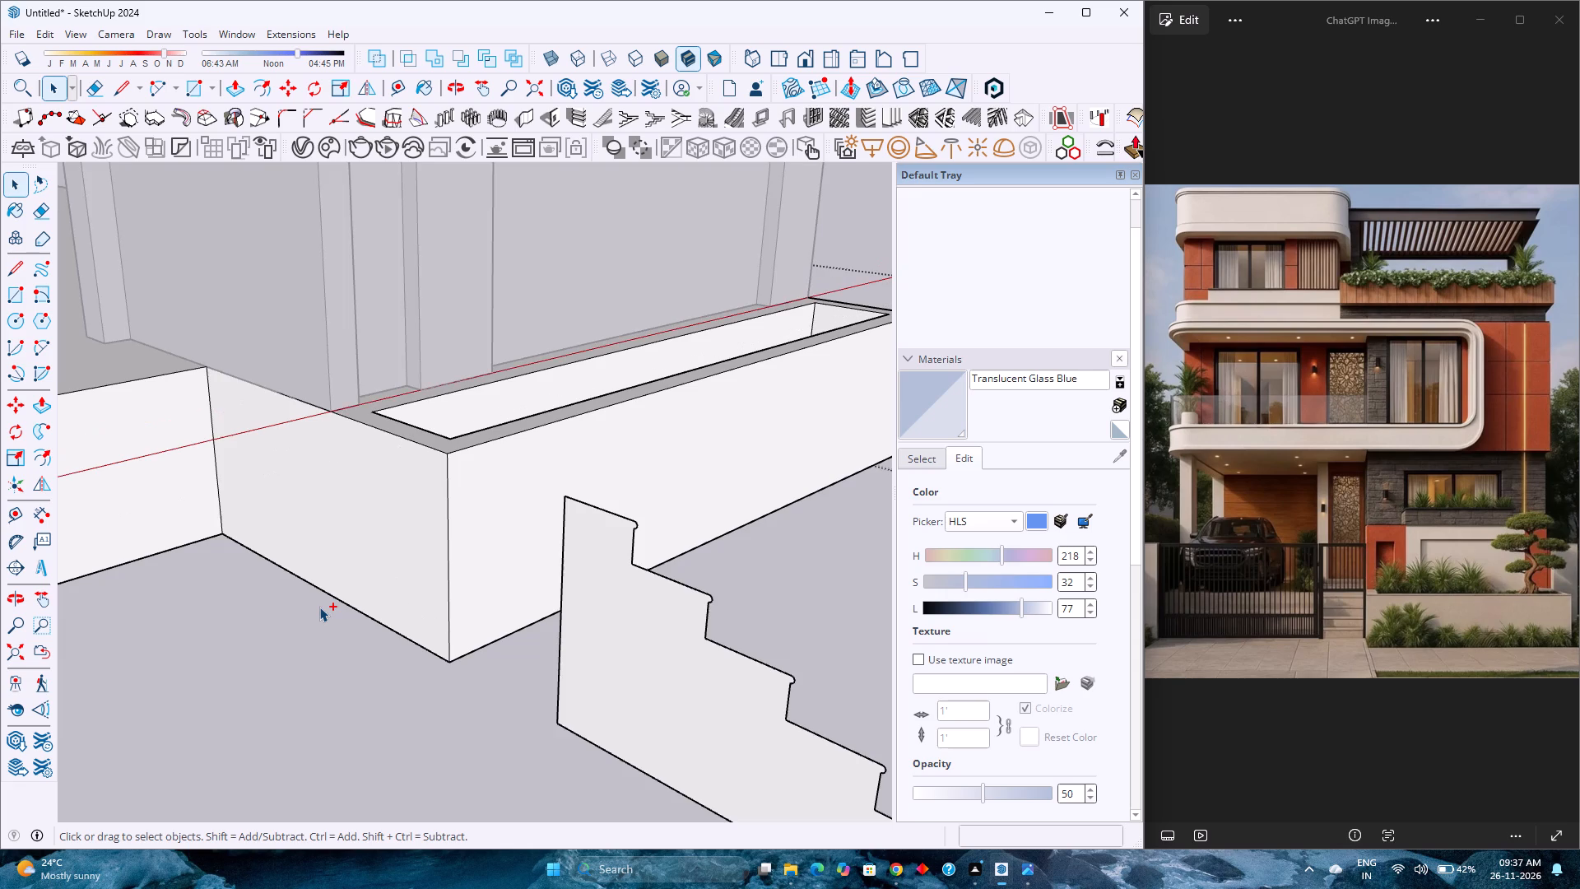
Extrude the stair profile face 1' inside its group to form solid steps.
{"action": "left_click", "coordinate": [582, 631]}
{"action": "left_click", "coordinate": [582, 631]}
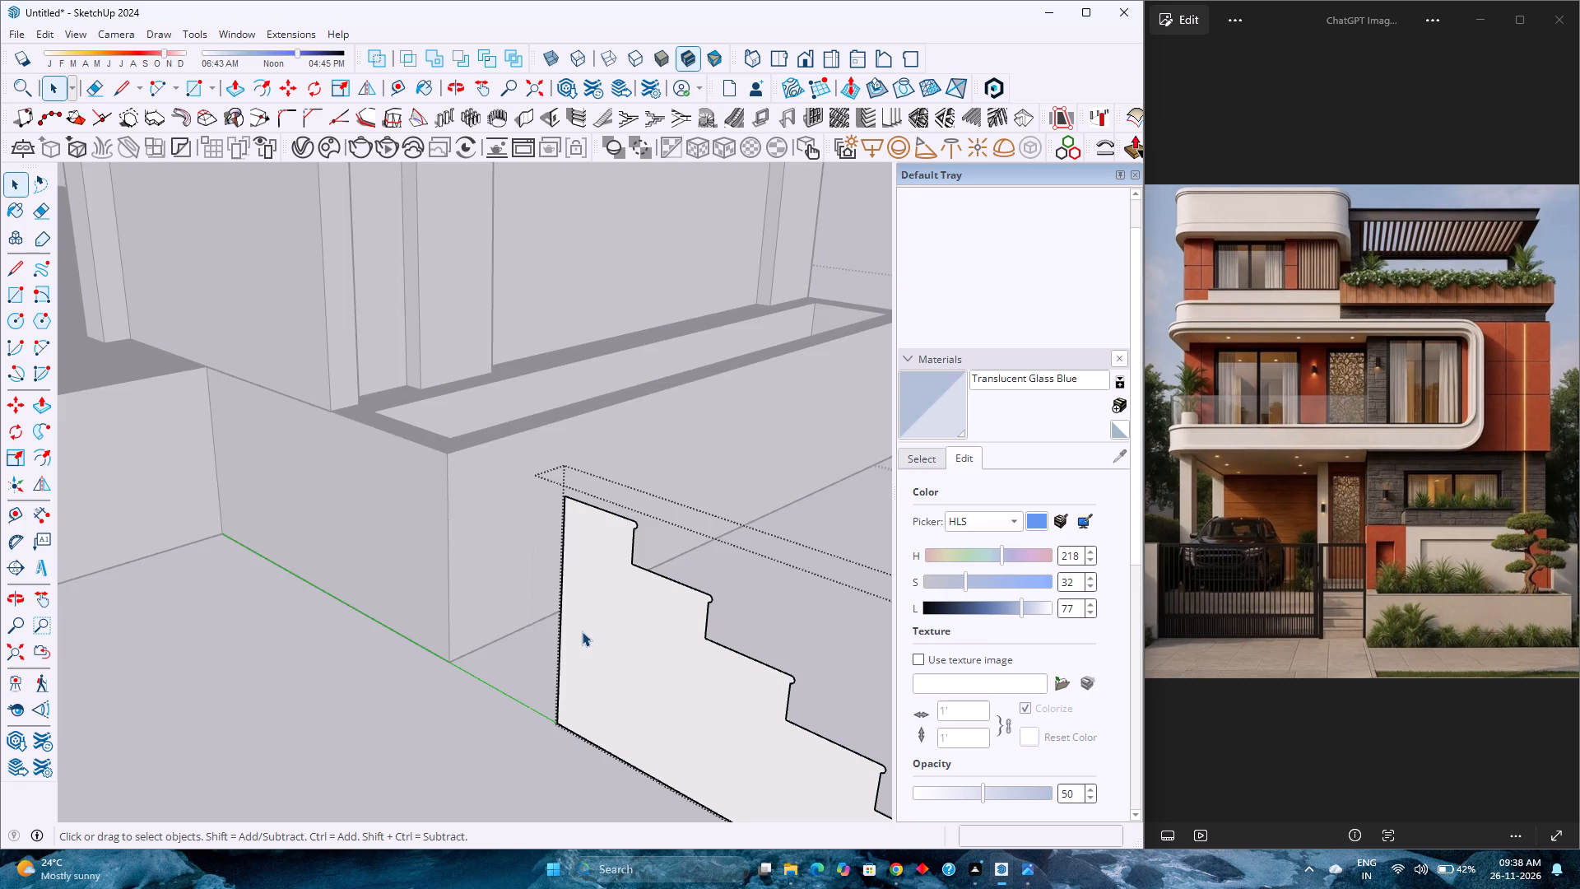
{"action": "key", "text": "p"}
{"action": "left_click", "coordinate": [584, 631]}
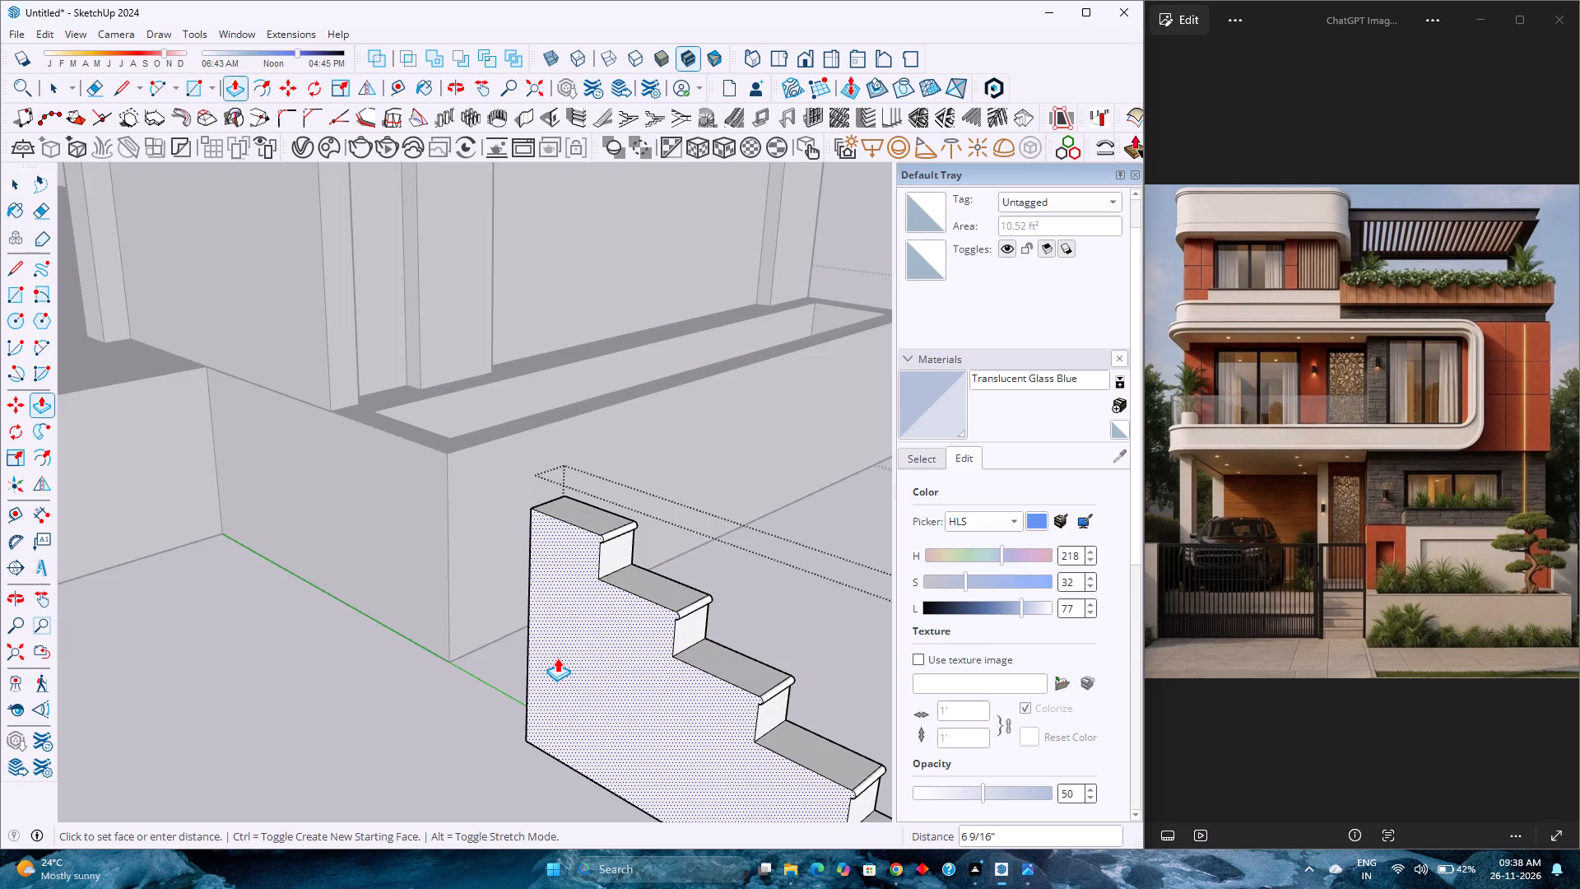
{"action": "type", "text": "1'"}
{"action": "key", "text": "Return"}
{"action": "scroll", "coordinate": [557, 658], "scroll_direction": "down", "scroll_amount": 5}
{"action": "key", "text": "space"}
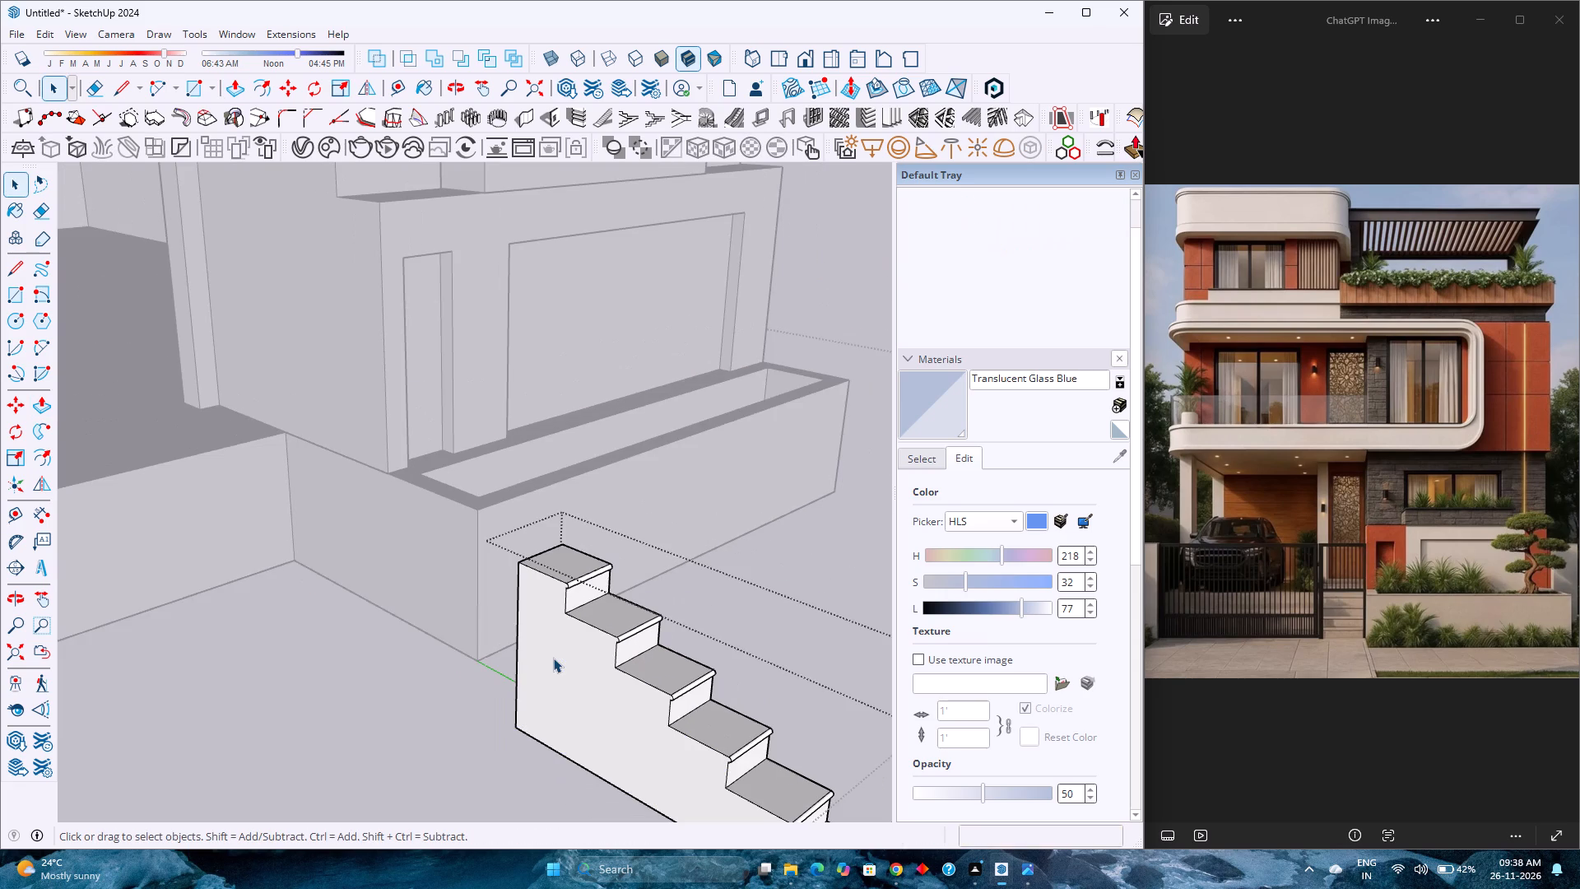
{"action": "key", "text": "Escape"}
Move the extruded stair group 8' along the green axis to sit against the plinth and planter's side wall.
{"action": "left_click", "coordinate": [587, 687]}
{"action": "scroll", "coordinate": [518, 624], "scroll_direction": "down", "scroll_amount": 4}
{"action": "middle_click_drag", "start_coordinate": [537, 691], "coordinate": [527, 675], "text": "shift"}
{"action": "middle_click_drag", "start_coordinate": [527, 675], "coordinate": [490, 555], "text": "shift"}
{"action": "key", "text": "m"}
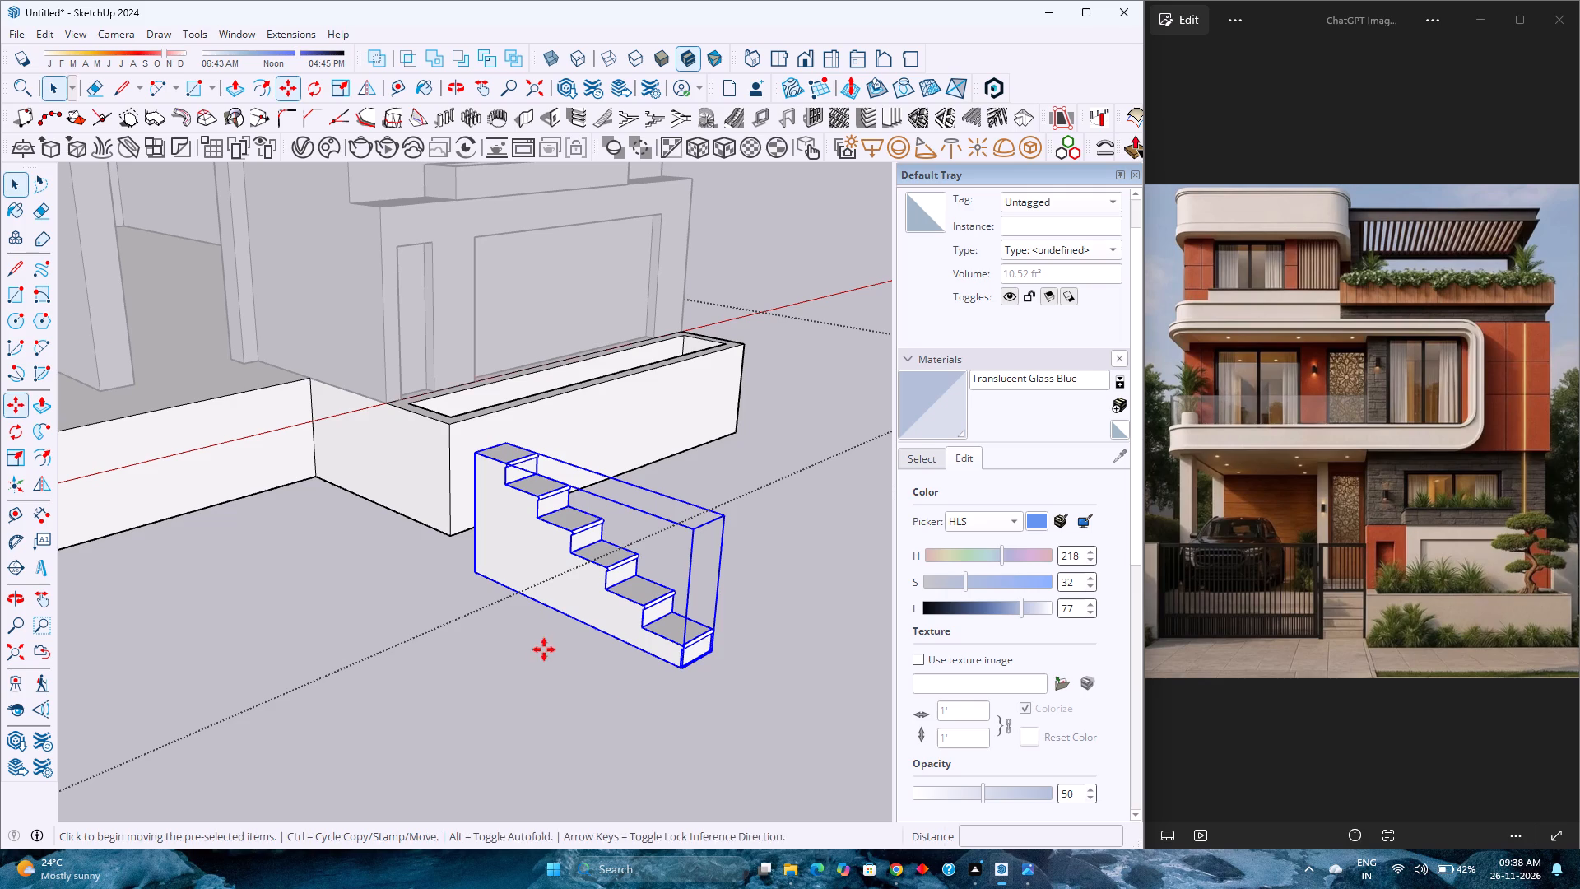
{"action": "left_click", "coordinate": [681, 668]}
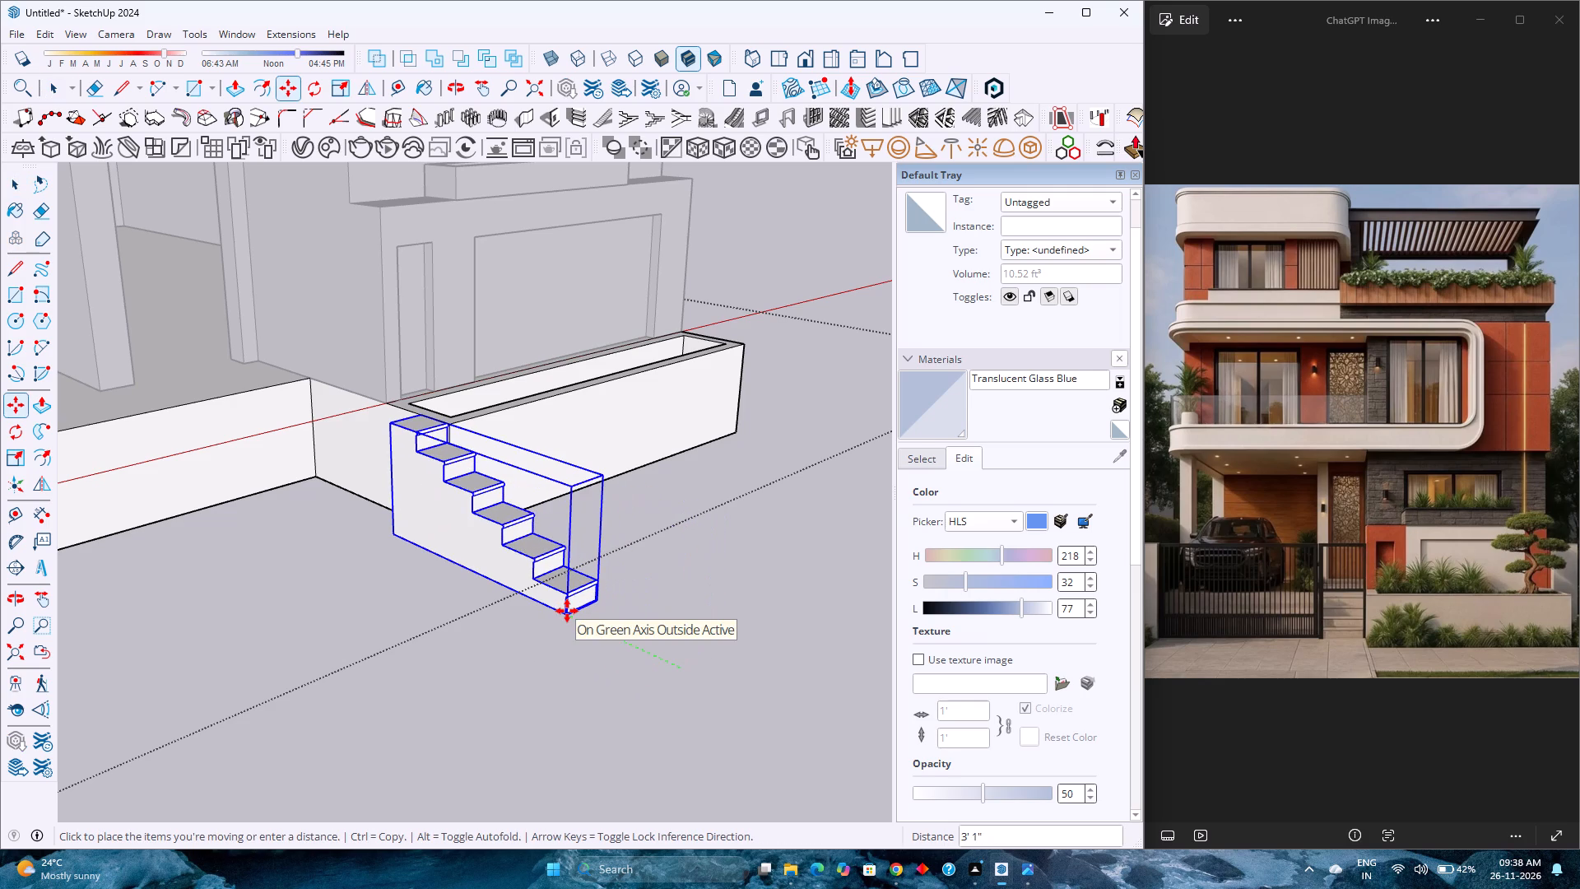
{"action": "type", "text": "8'"}
{"action": "key", "text": "Return"}
{"action": "scroll", "coordinate": [405, 554], "scroll_direction": "up", "scroll_amount": 5}
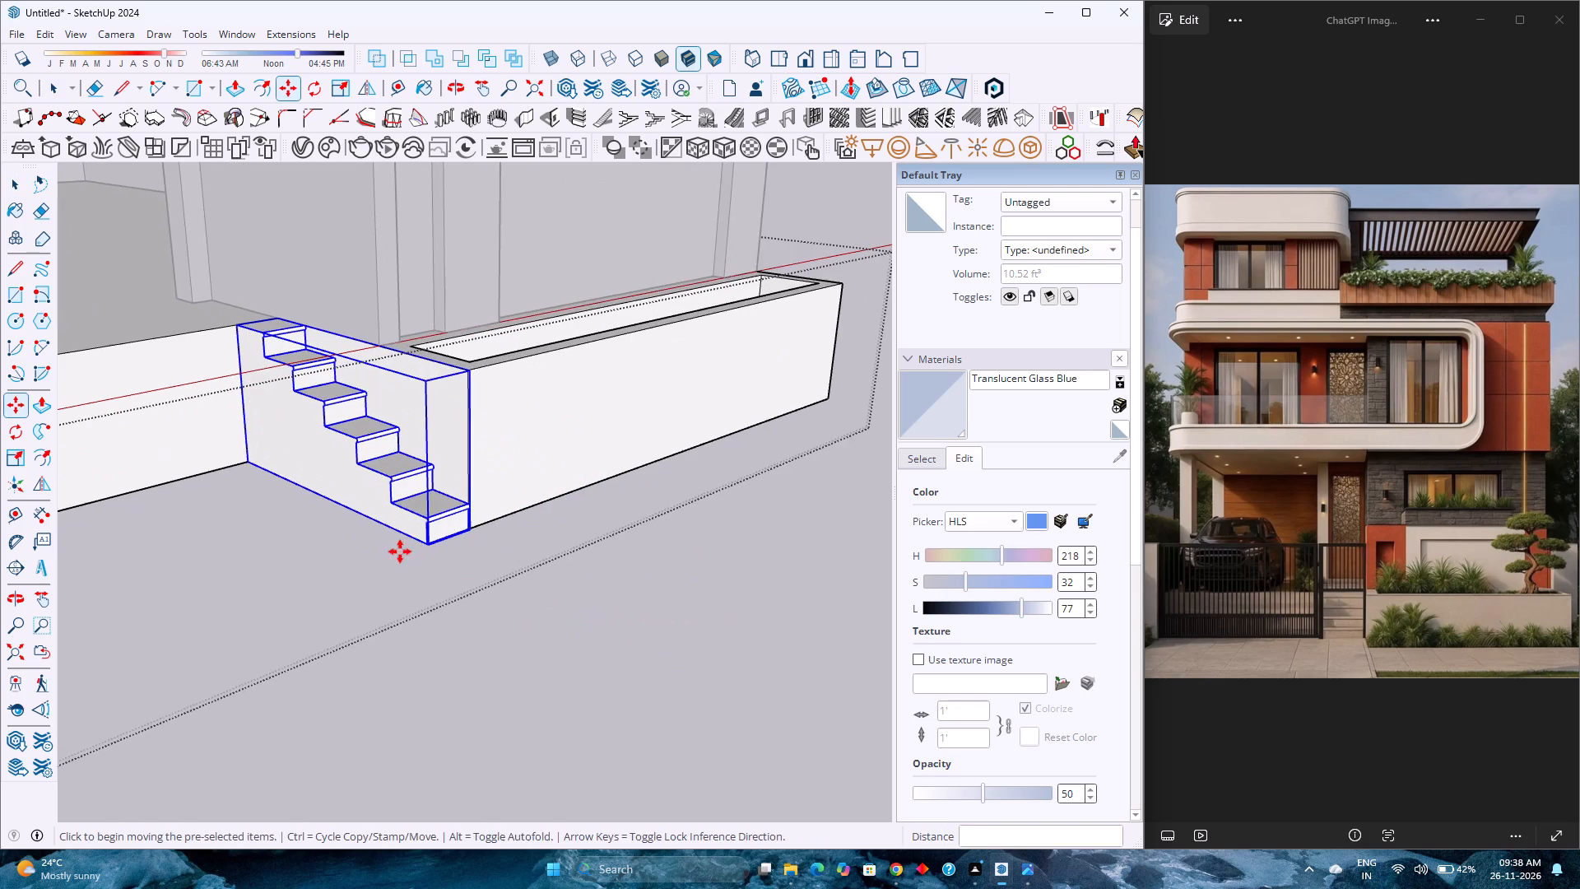
Push/Pull the stair's exposed side face outward by 3' inside the group to widen the steps.
{"action": "key", "text": "space"}
{"action": "scroll", "coordinate": [351, 524], "scroll_direction": "up", "scroll_amount": 6}
{"action": "middle_click_drag", "start_coordinate": [351, 524], "coordinate": [600, 687], "text": "shift"}
{"action": "double_click", "coordinate": [538, 602]}
{"action": "scroll", "coordinate": [538, 602], "scroll_direction": "up", "scroll_amount": 4}
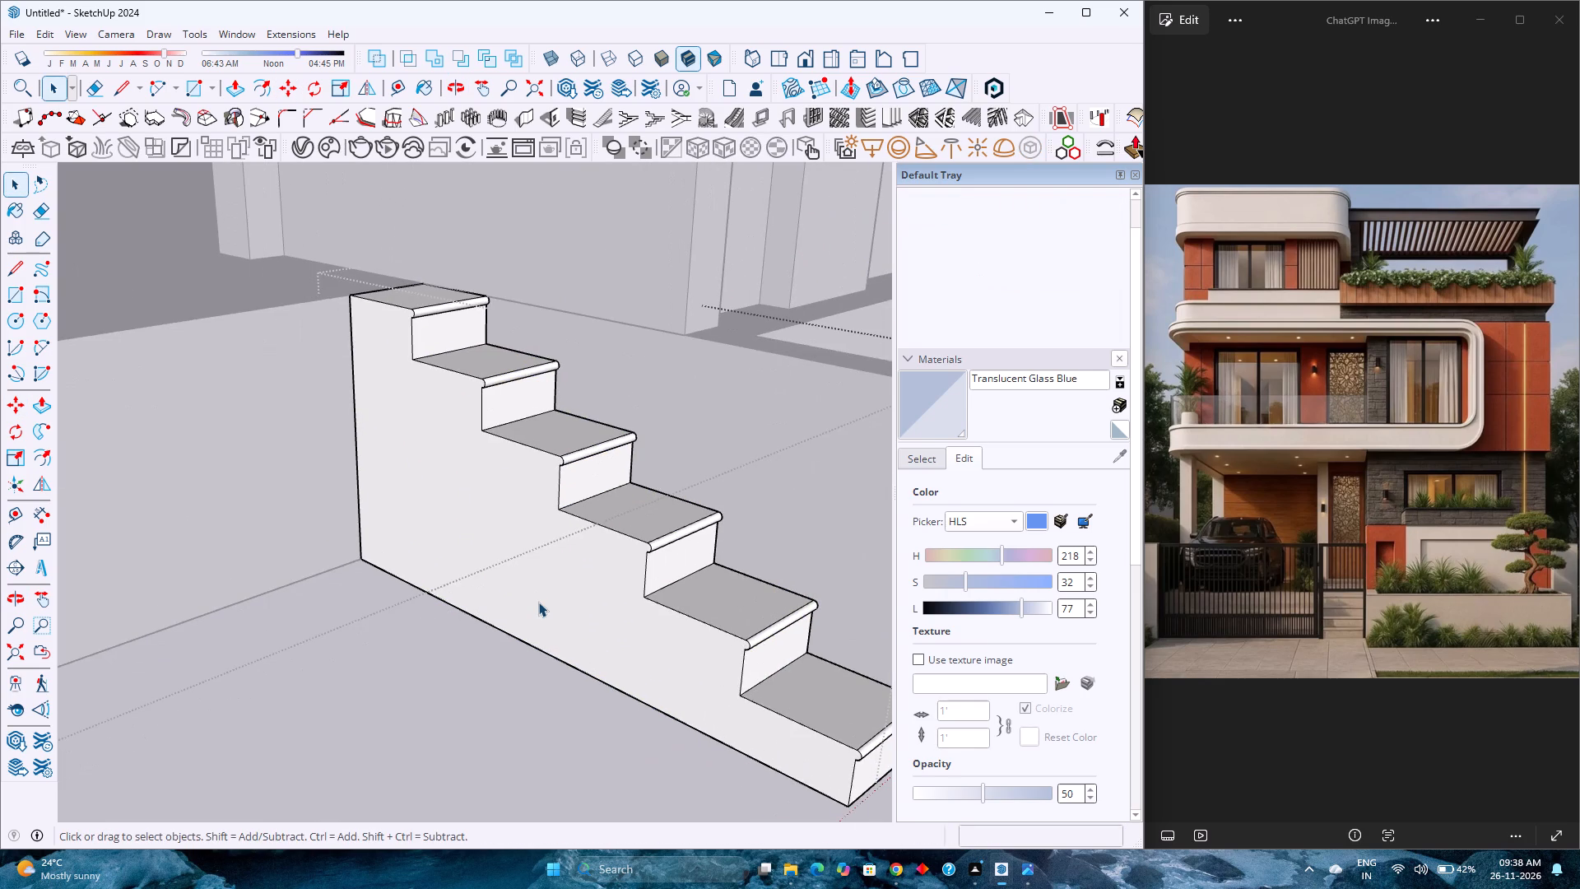
{"action": "key", "text": "p"}
{"action": "left_click", "coordinate": [539, 599]}
{"action": "scroll", "coordinate": [428, 635], "scroll_direction": "down", "scroll_amount": 9}
{"action": "key", "text": "3"}
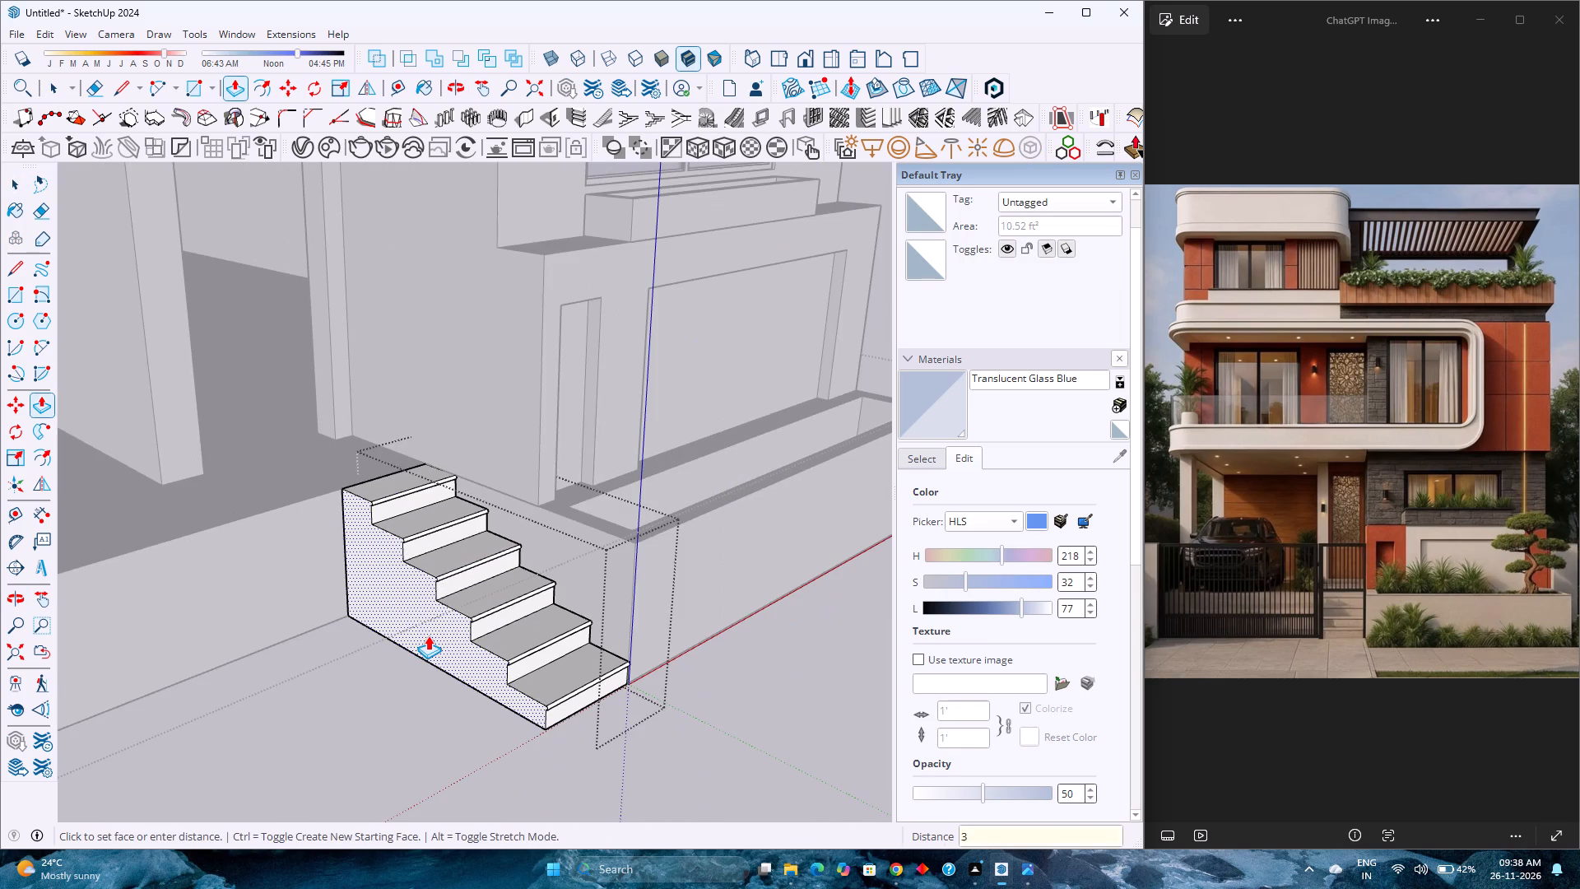
{"action": "key", "text": "apostrophe"}
{"action": "key", "text": "Return"}
{"action": "scroll", "coordinate": [426, 635], "scroll_direction": "down", "scroll_amount": 5}
{"action": "middle_click", "coordinate": [476, 683]}
{"action": "middle_click_drag", "start_coordinate": [473, 683], "coordinate": [252, 616]}
{"action": "scroll", "coordinate": [230, 591], "scroll_direction": "up", "scroll_amount": 4}
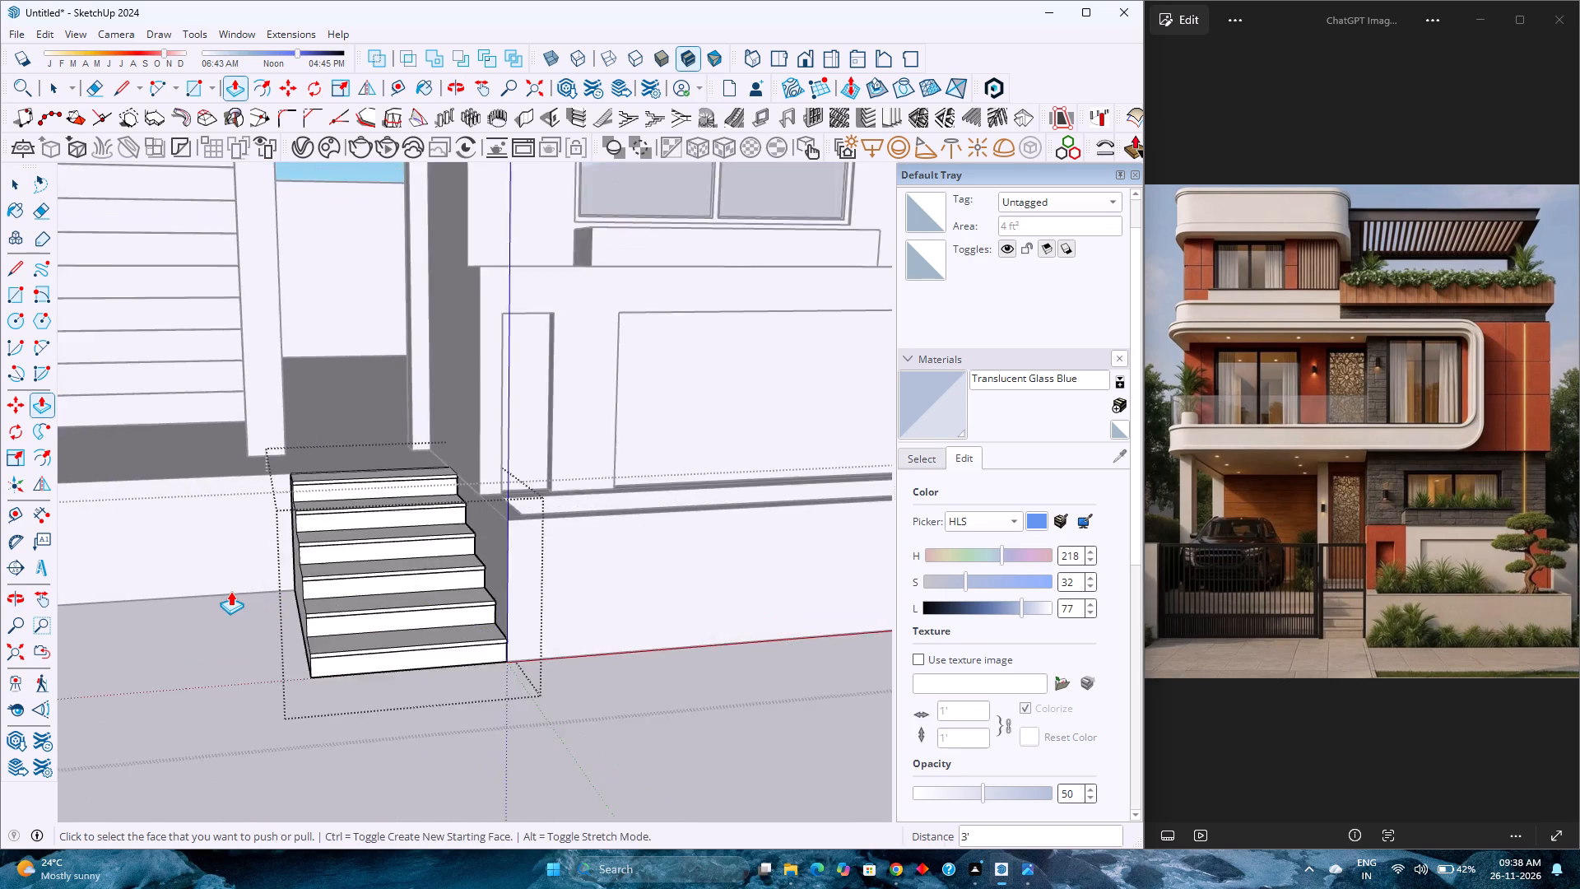
Push/Pull the stair's exposed side face outward by a further 6" and leave the group.
{"action": "middle_click_drag", "start_coordinate": [235, 589], "coordinate": [473, 625], "text": "shift"}
{"action": "middle_click", "coordinate": [473, 625], "text": "shift"}
{"action": "left_click", "coordinate": [561, 576]}
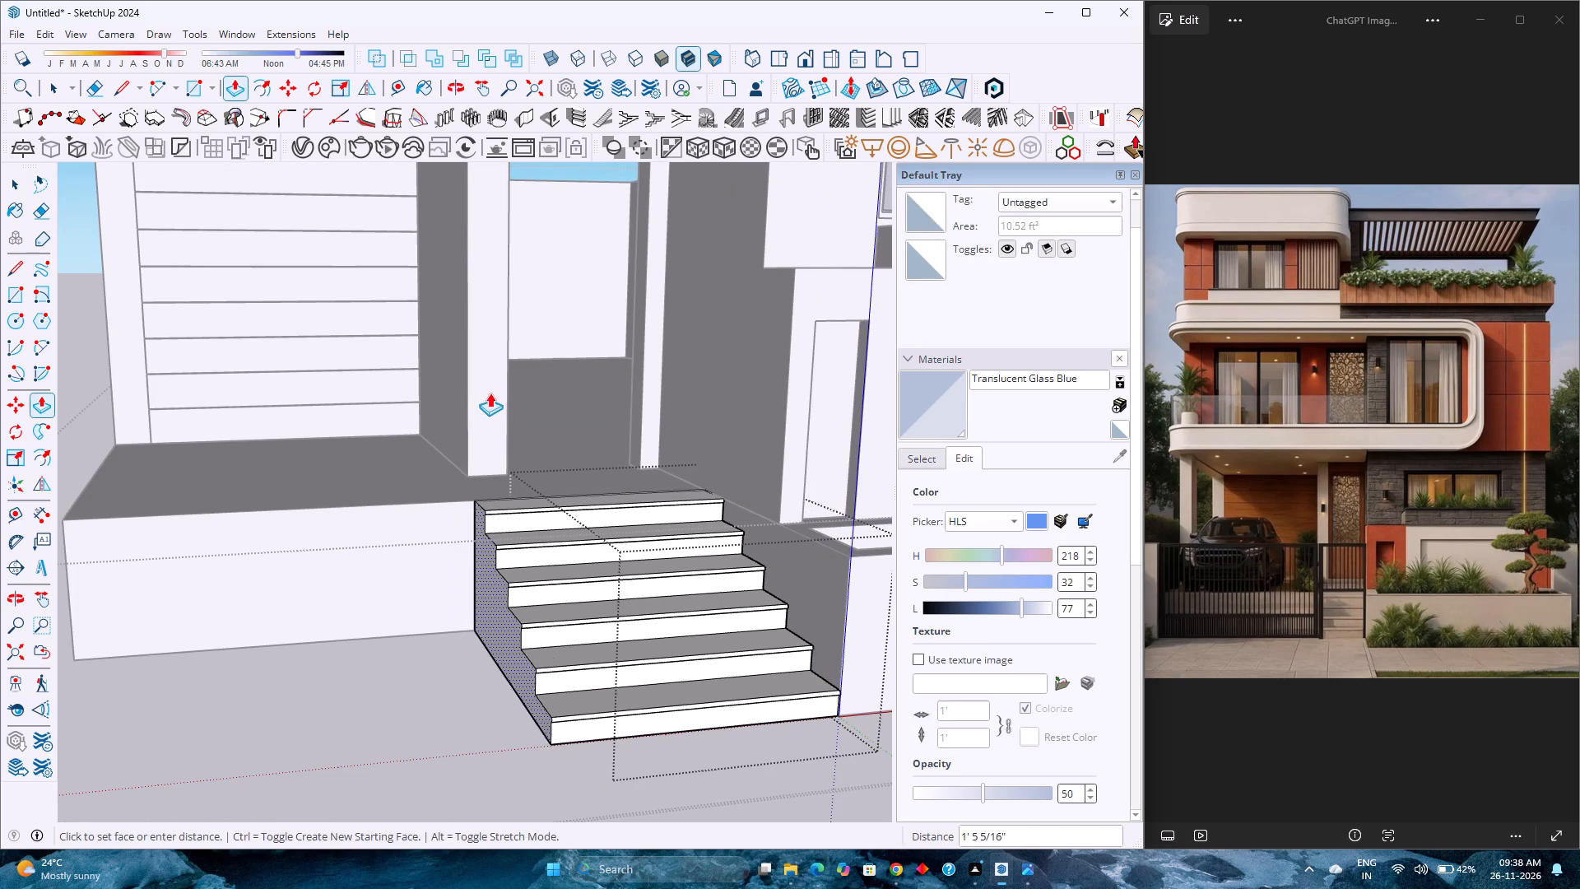
{"action": "key", "text": "6"}
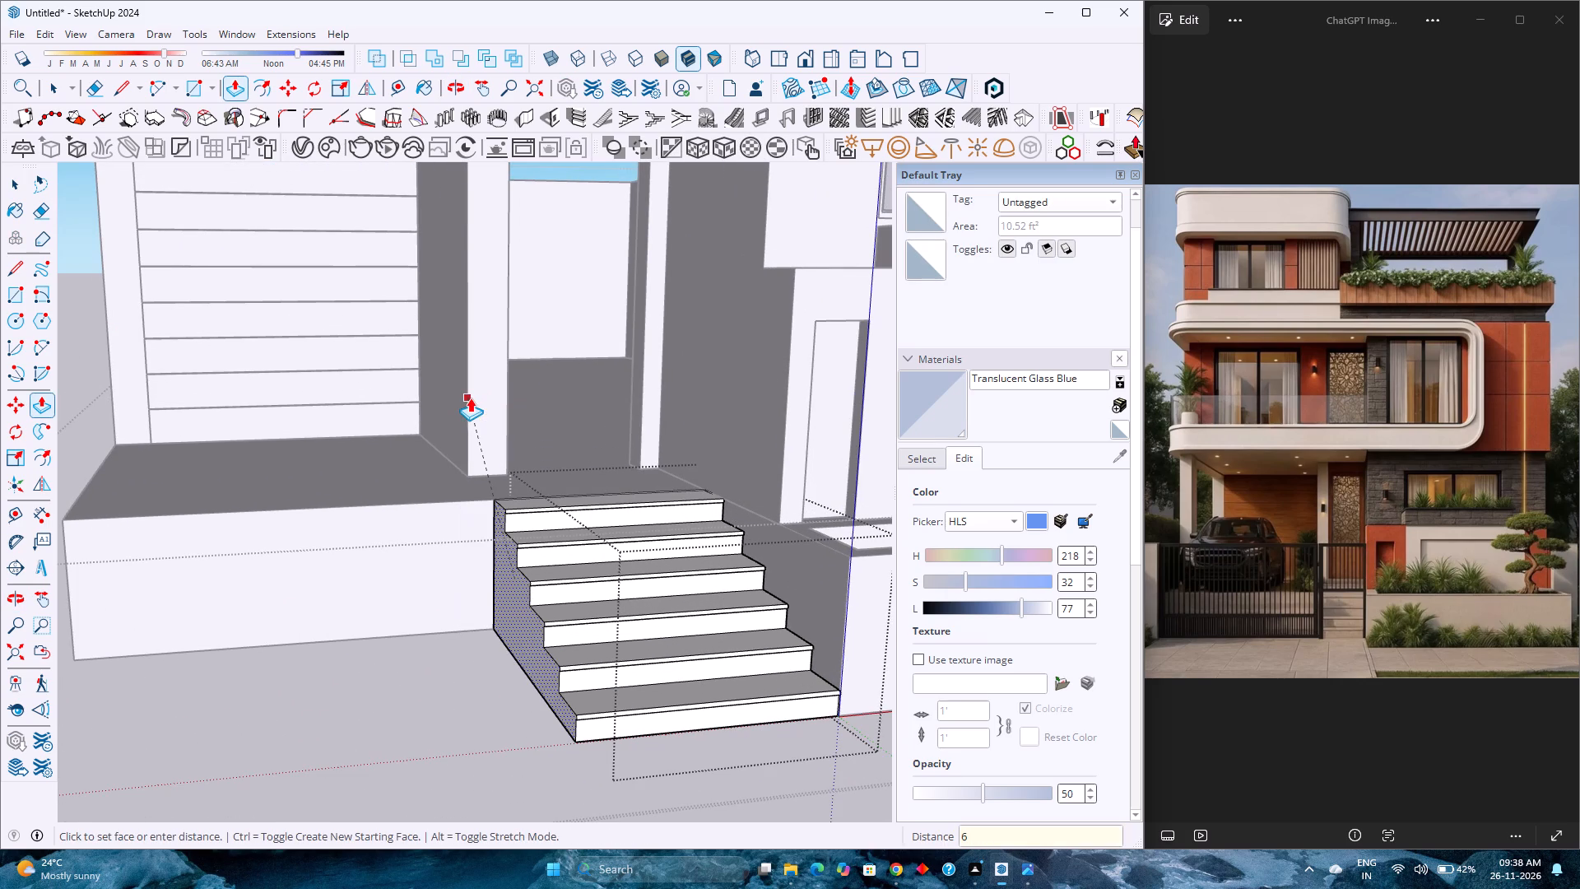
{"action": "key", "text": "Return"}
{"action": "key", "text": "space"}
{"action": "scroll", "coordinate": [467, 593], "scroll_direction": "down", "scroll_amount": 5}
{"action": "key", "text": "Escape"}
Draw a vertical line up the plinth's front wall along the stair's back corner, from ground to top edge, to split the face.
{"action": "middle_click_drag", "start_coordinate": [502, 649], "coordinate": [695, 730]}
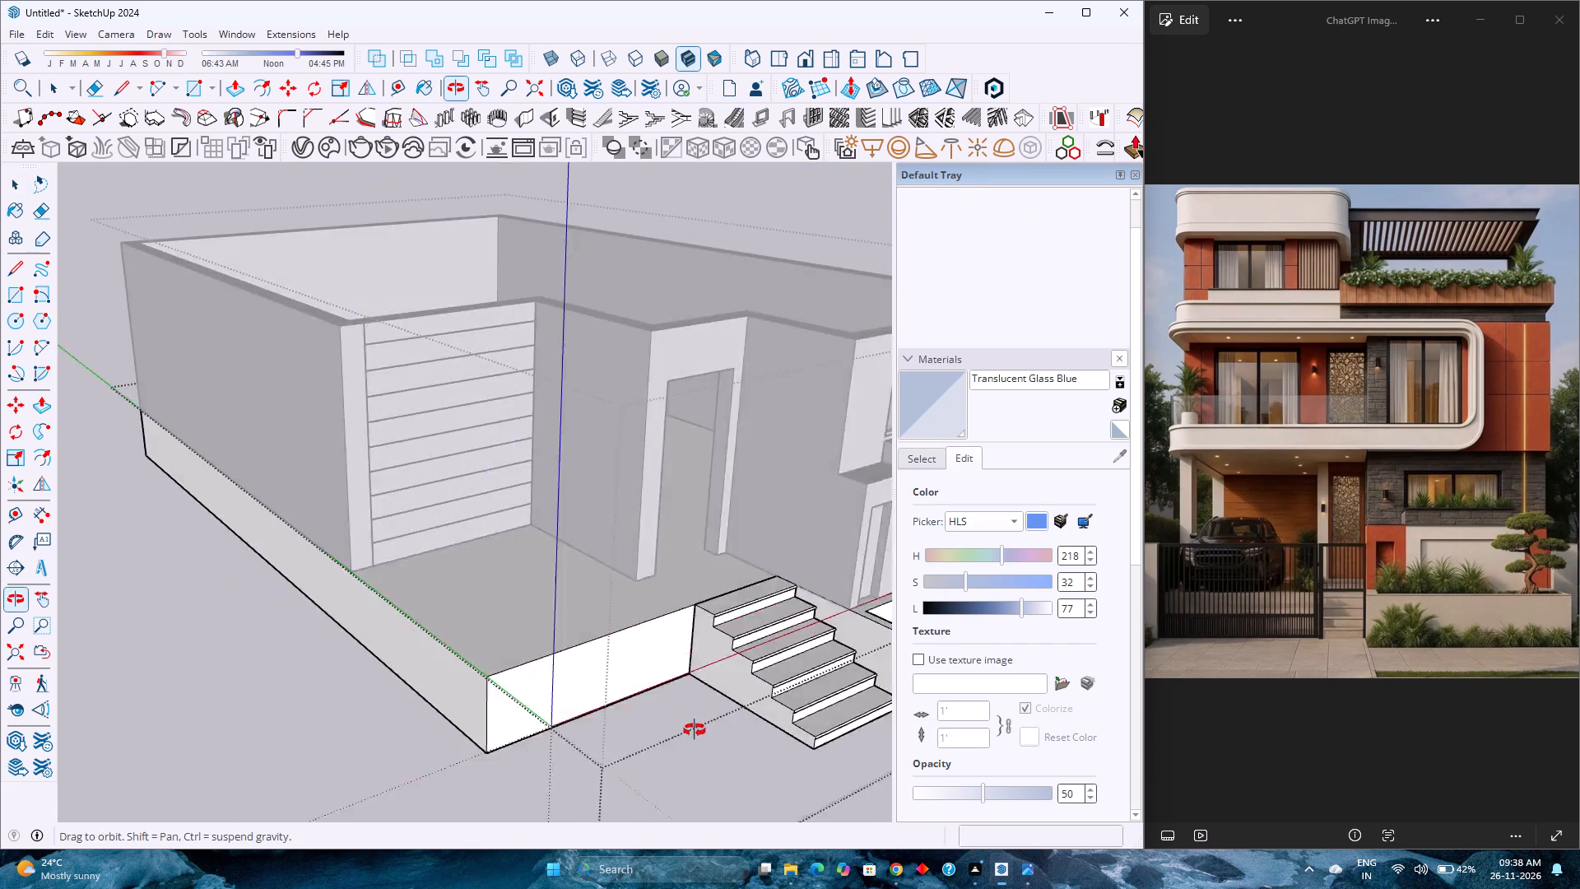
{"action": "middle_click_drag", "start_coordinate": [695, 730], "coordinate": [699, 731]}
{"action": "middle_click", "coordinate": [699, 731]}
{"action": "scroll", "coordinate": [624, 674], "scroll_direction": "down", "scroll_amount": 3}
{"action": "middle_click_drag", "start_coordinate": [643, 693], "coordinate": [510, 575], "text": "shift"}
{"action": "scroll", "coordinate": [603, 598], "scroll_direction": "up", "scroll_amount": 10}
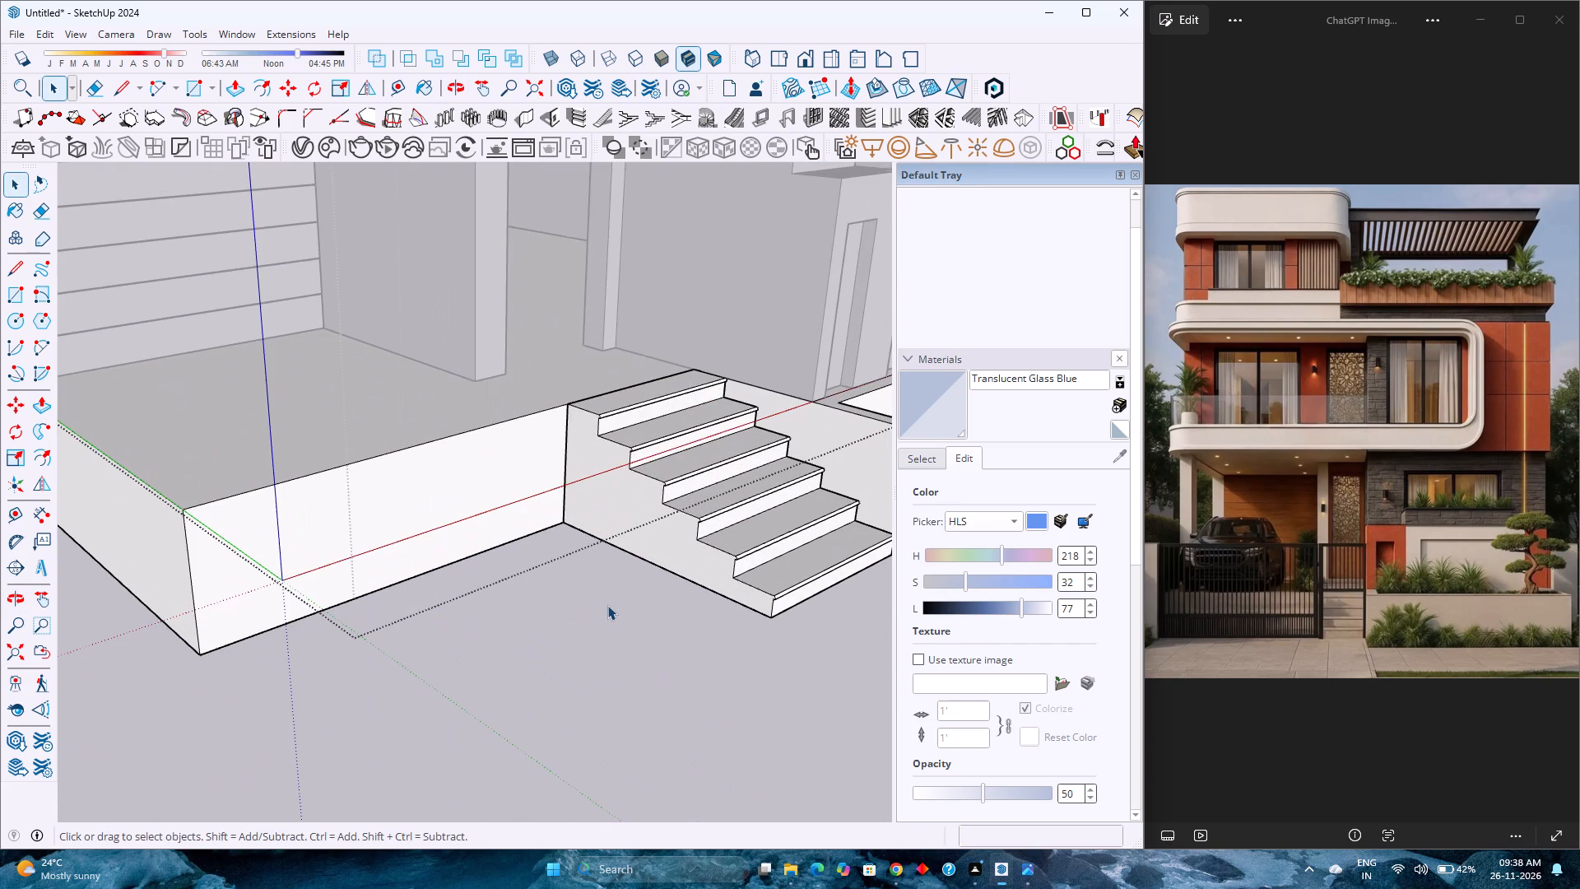
{"action": "left_click", "coordinate": [537, 481]}
{"action": "scroll", "coordinate": [537, 480], "scroll_direction": "up", "scroll_amount": 4}
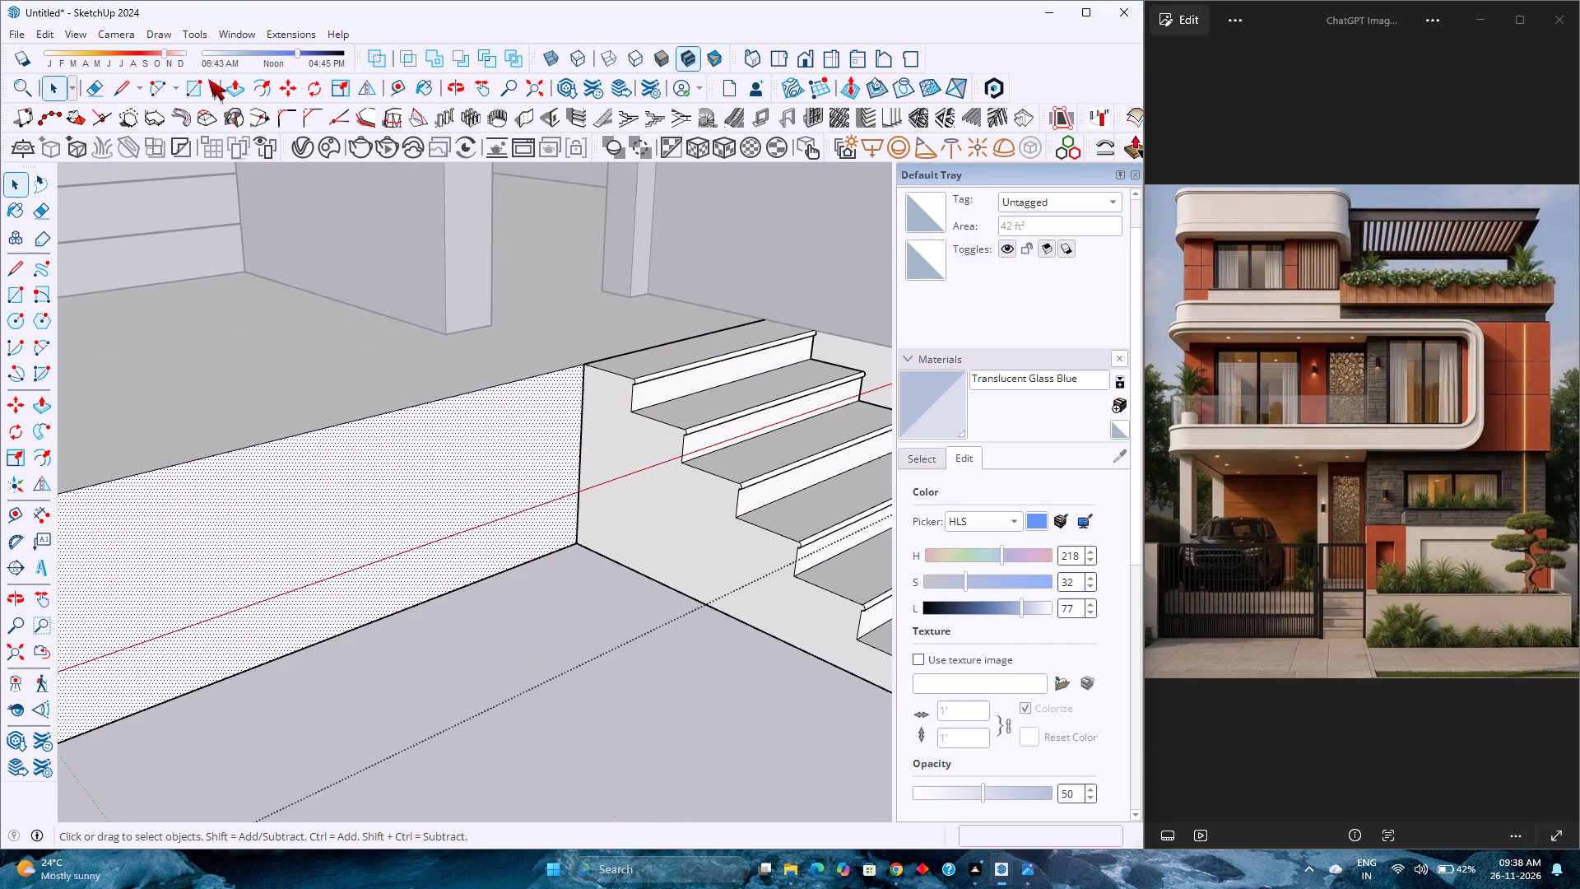
{"action": "left_click", "coordinate": [122, 82]}
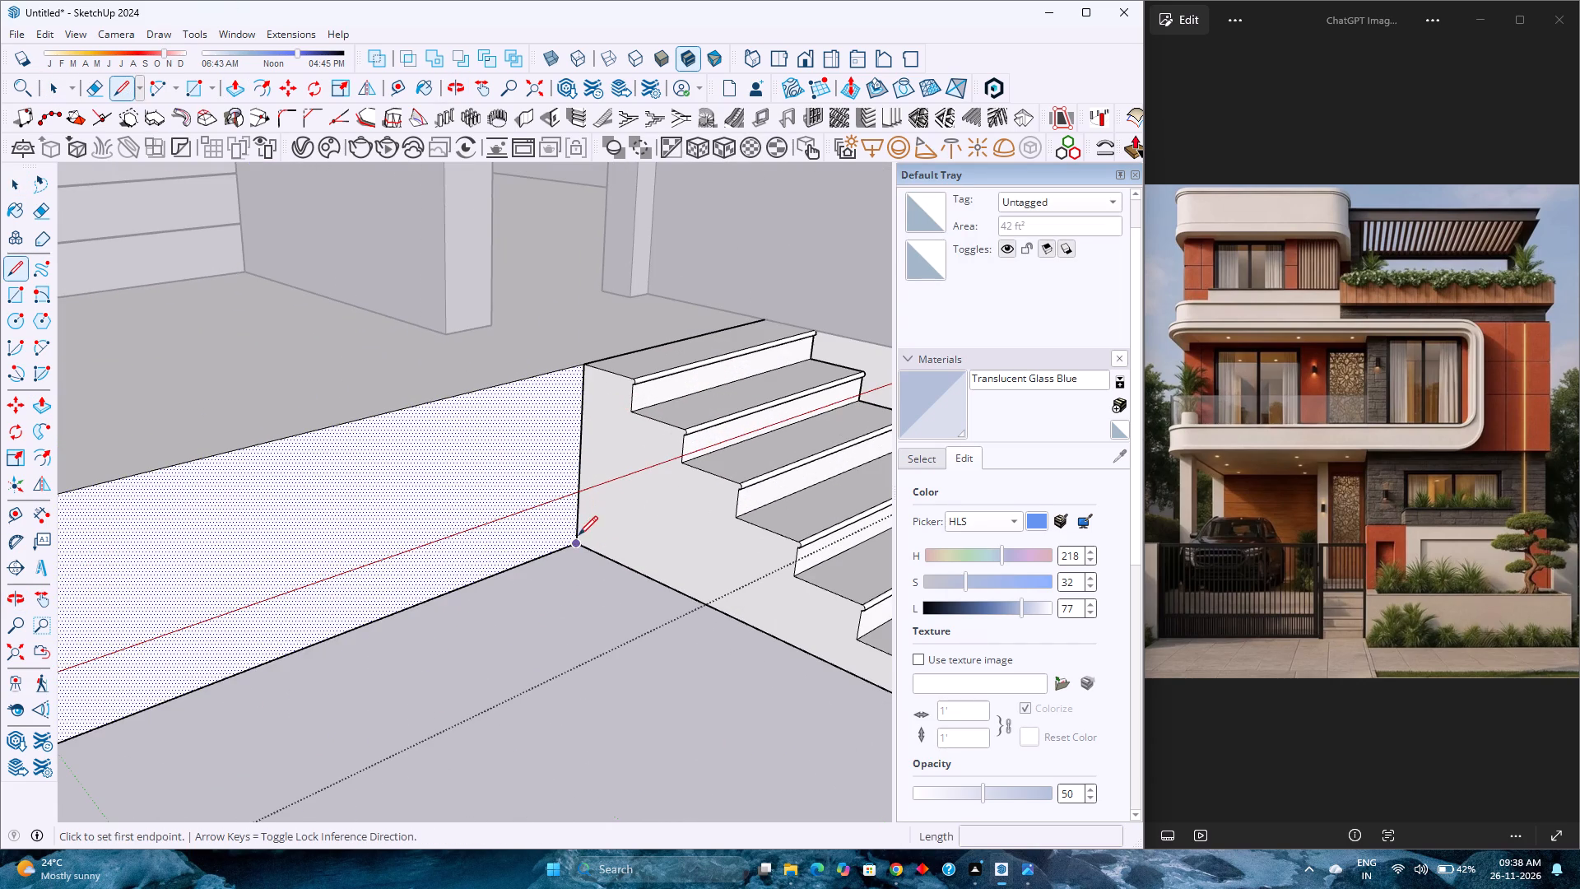
{"action": "left_click", "coordinate": [579, 536]}
{"action": "left_click", "coordinate": [583, 363]}
{"action": "scroll", "coordinate": [565, 392], "scroll_direction": "down", "scroll_amount": 4}
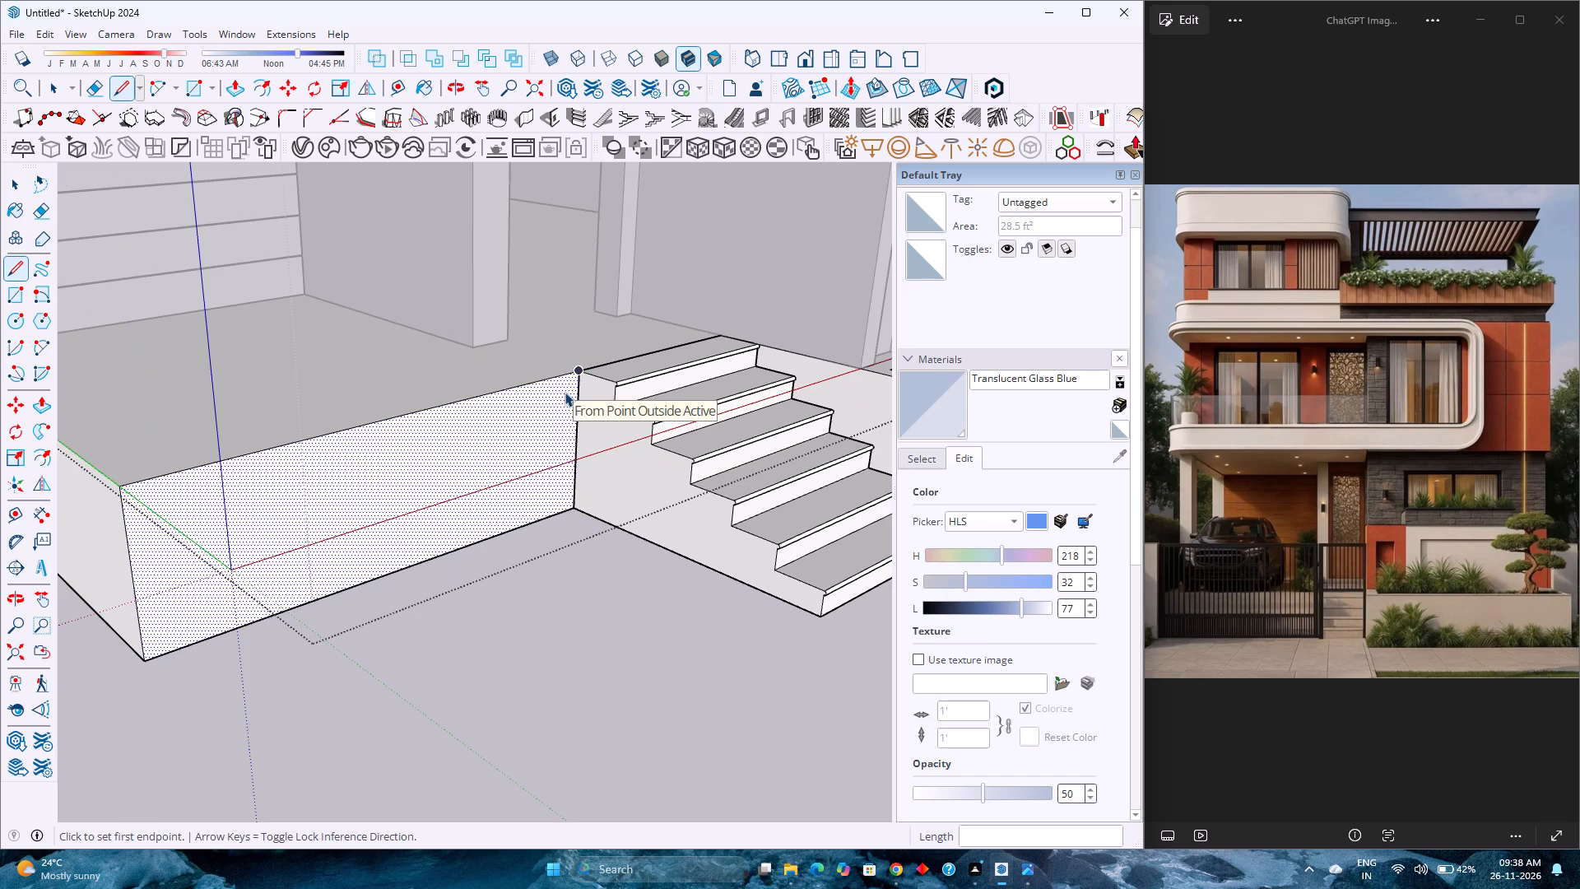
{"action": "key", "text": "space"}
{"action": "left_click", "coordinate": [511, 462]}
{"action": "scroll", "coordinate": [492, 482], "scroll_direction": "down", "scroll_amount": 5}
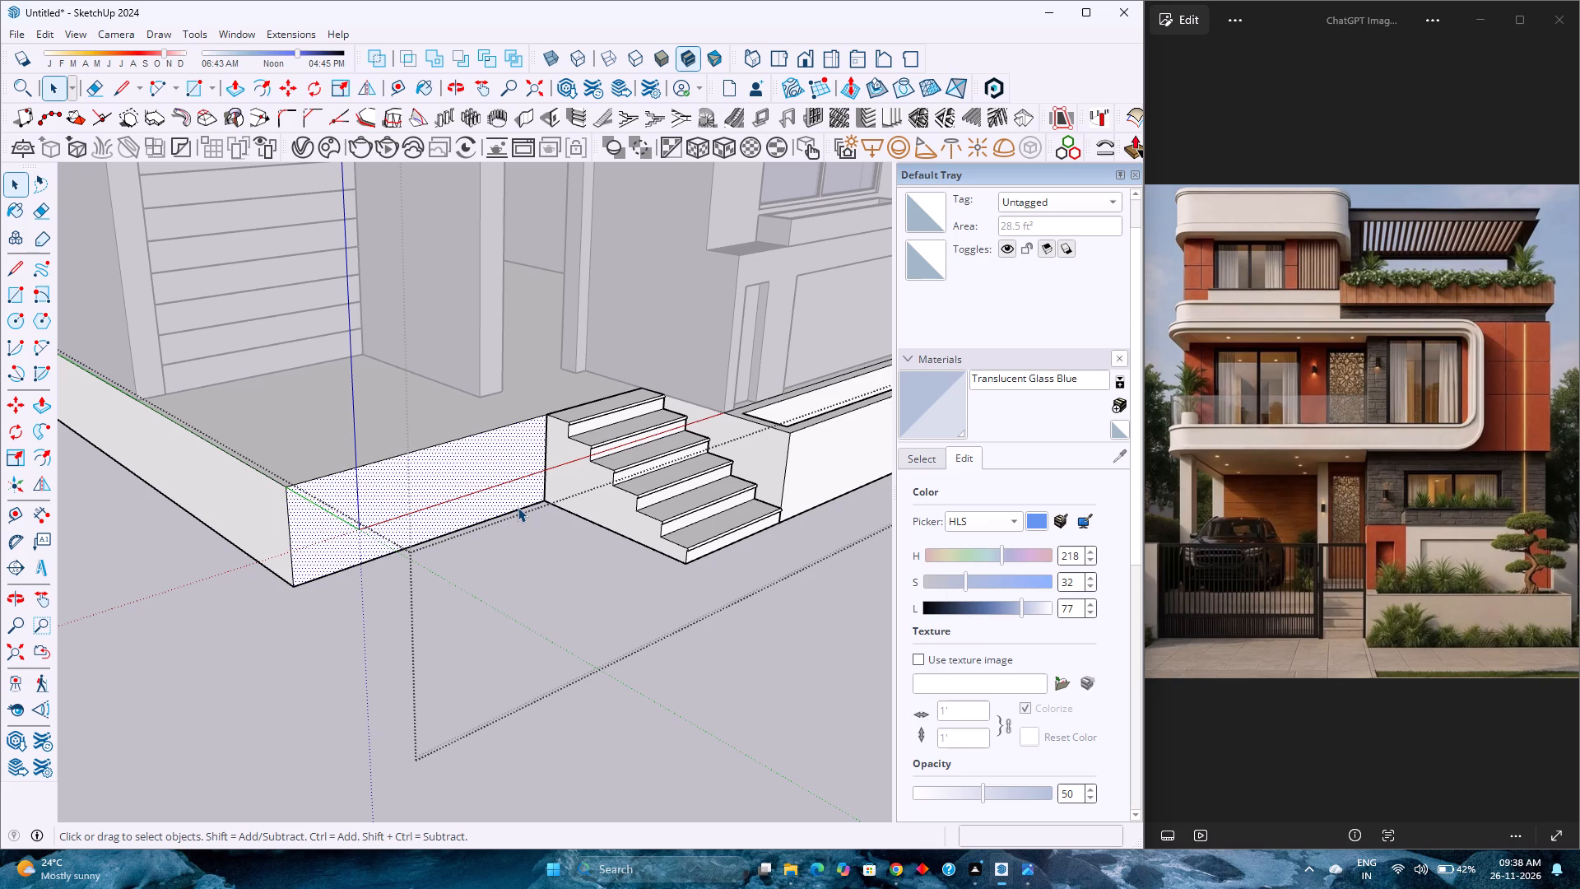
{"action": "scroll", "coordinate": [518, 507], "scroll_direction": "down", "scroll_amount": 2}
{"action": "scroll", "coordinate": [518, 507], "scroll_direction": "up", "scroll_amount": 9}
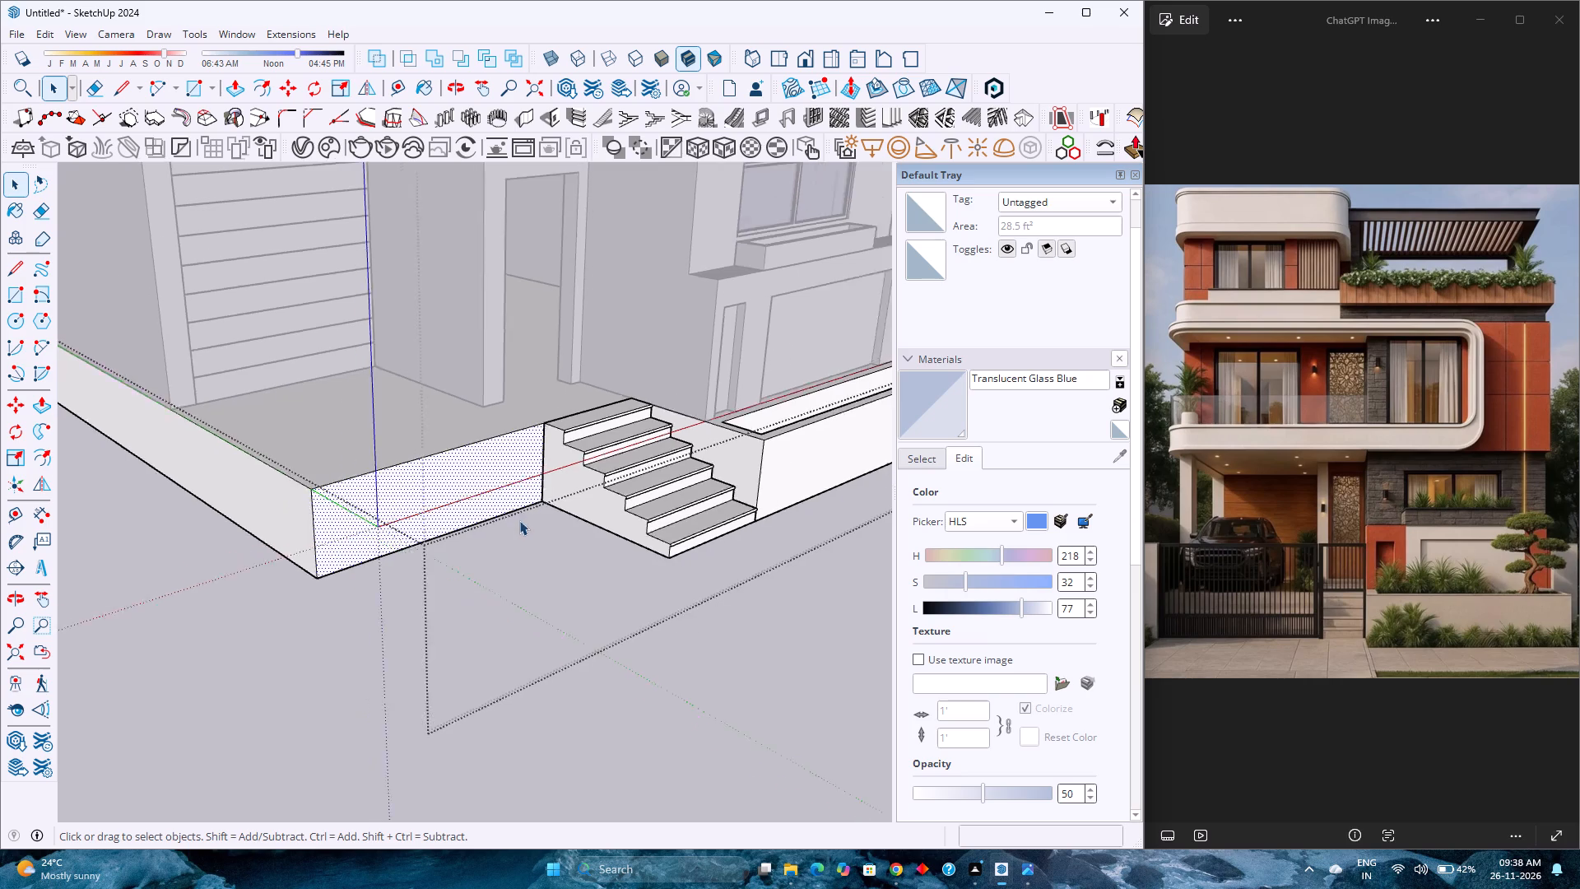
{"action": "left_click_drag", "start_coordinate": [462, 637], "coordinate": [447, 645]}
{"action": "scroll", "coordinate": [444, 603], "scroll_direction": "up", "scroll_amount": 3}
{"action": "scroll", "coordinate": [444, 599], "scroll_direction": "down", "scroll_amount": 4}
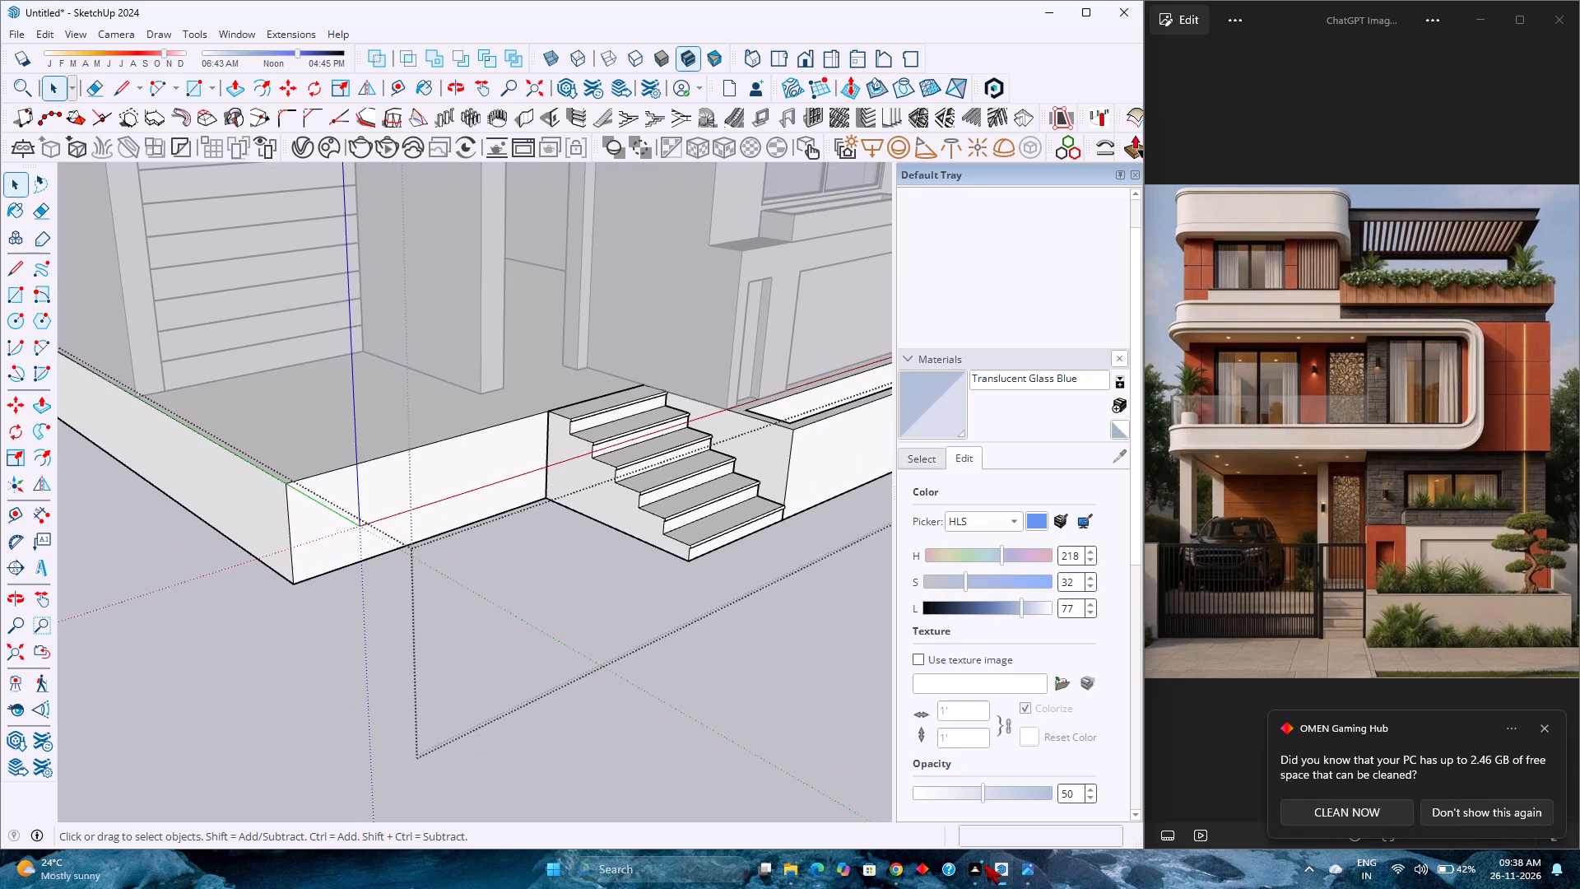
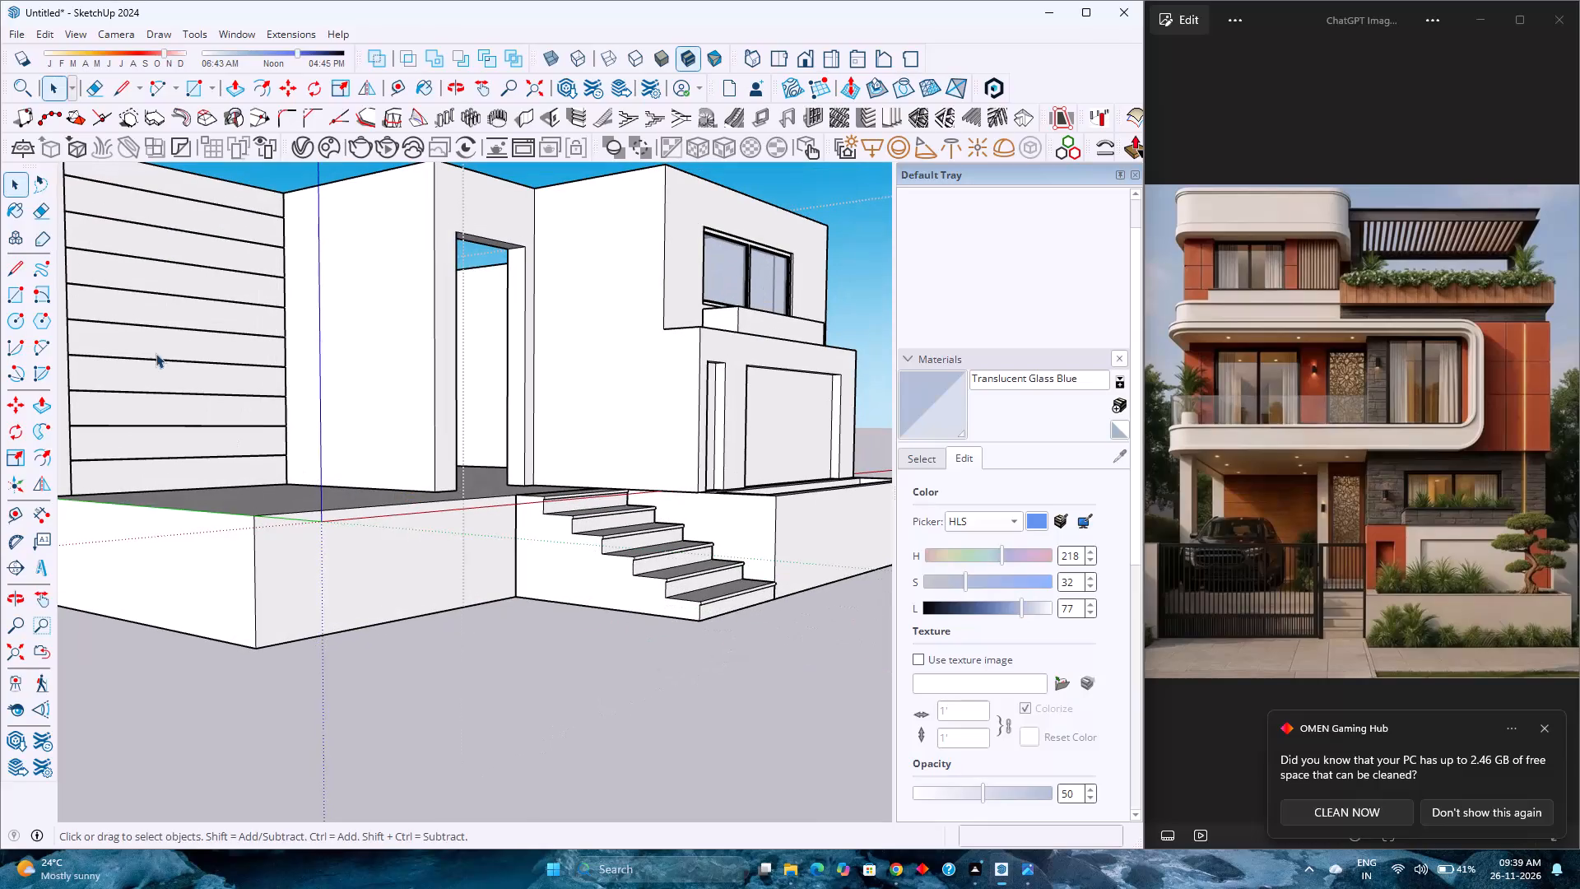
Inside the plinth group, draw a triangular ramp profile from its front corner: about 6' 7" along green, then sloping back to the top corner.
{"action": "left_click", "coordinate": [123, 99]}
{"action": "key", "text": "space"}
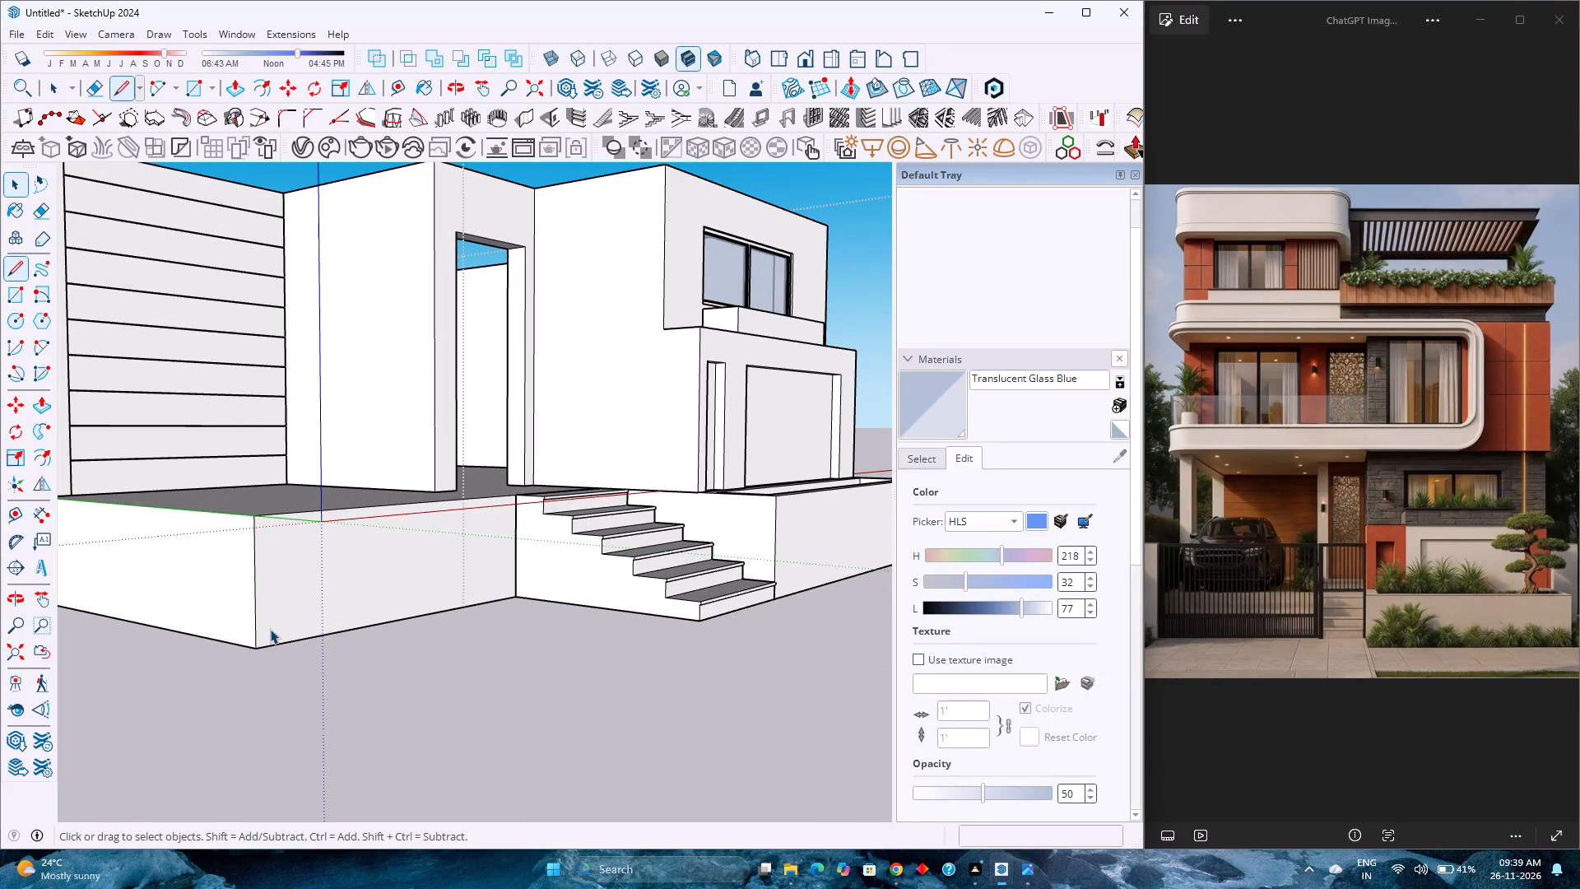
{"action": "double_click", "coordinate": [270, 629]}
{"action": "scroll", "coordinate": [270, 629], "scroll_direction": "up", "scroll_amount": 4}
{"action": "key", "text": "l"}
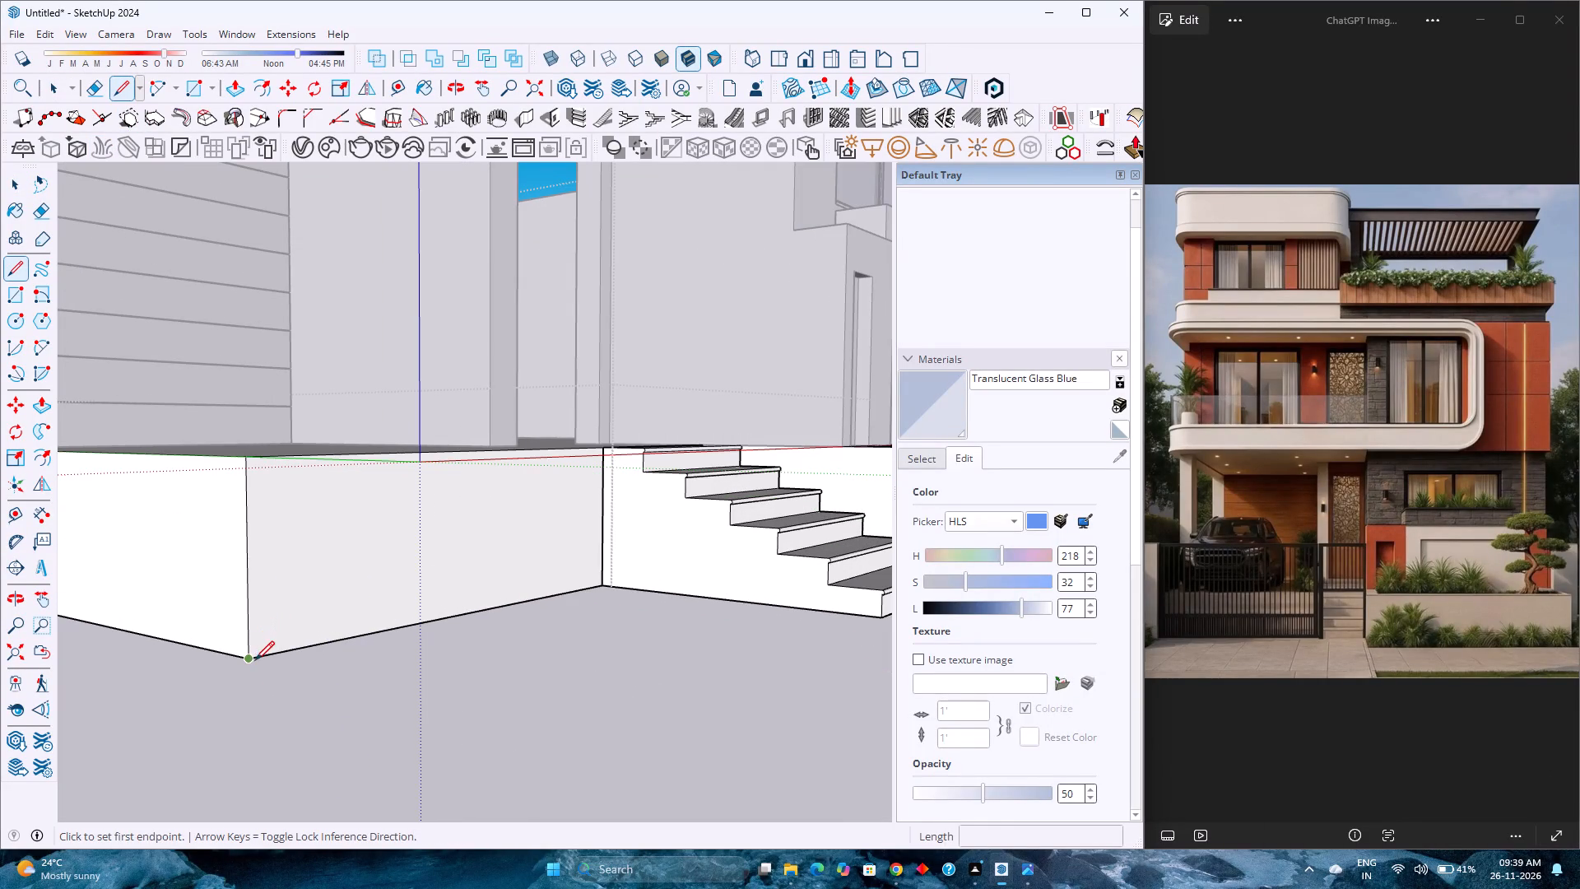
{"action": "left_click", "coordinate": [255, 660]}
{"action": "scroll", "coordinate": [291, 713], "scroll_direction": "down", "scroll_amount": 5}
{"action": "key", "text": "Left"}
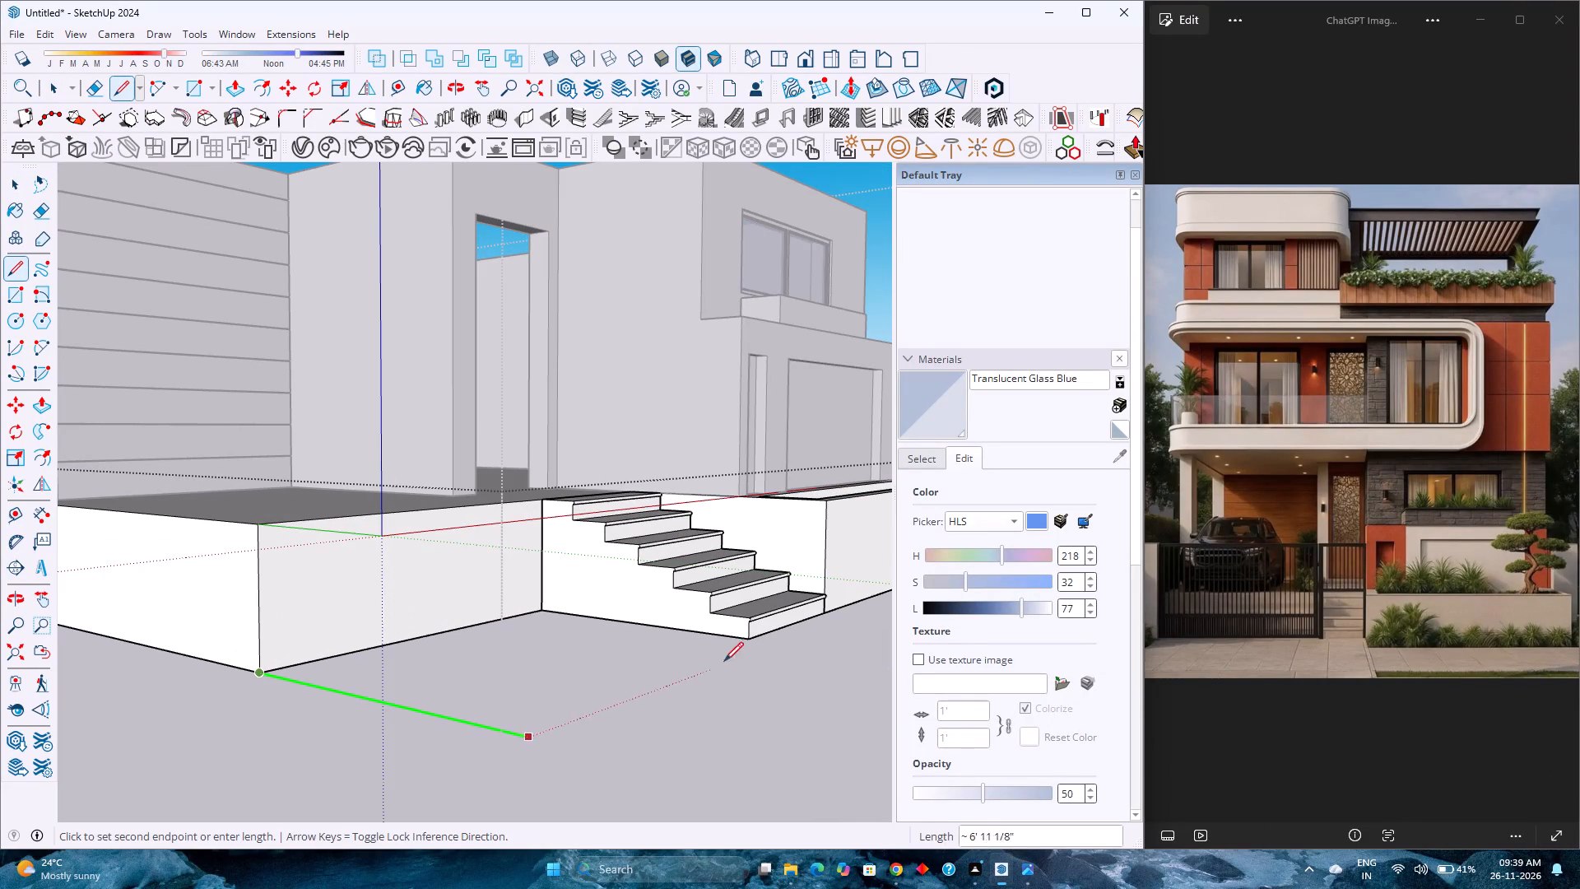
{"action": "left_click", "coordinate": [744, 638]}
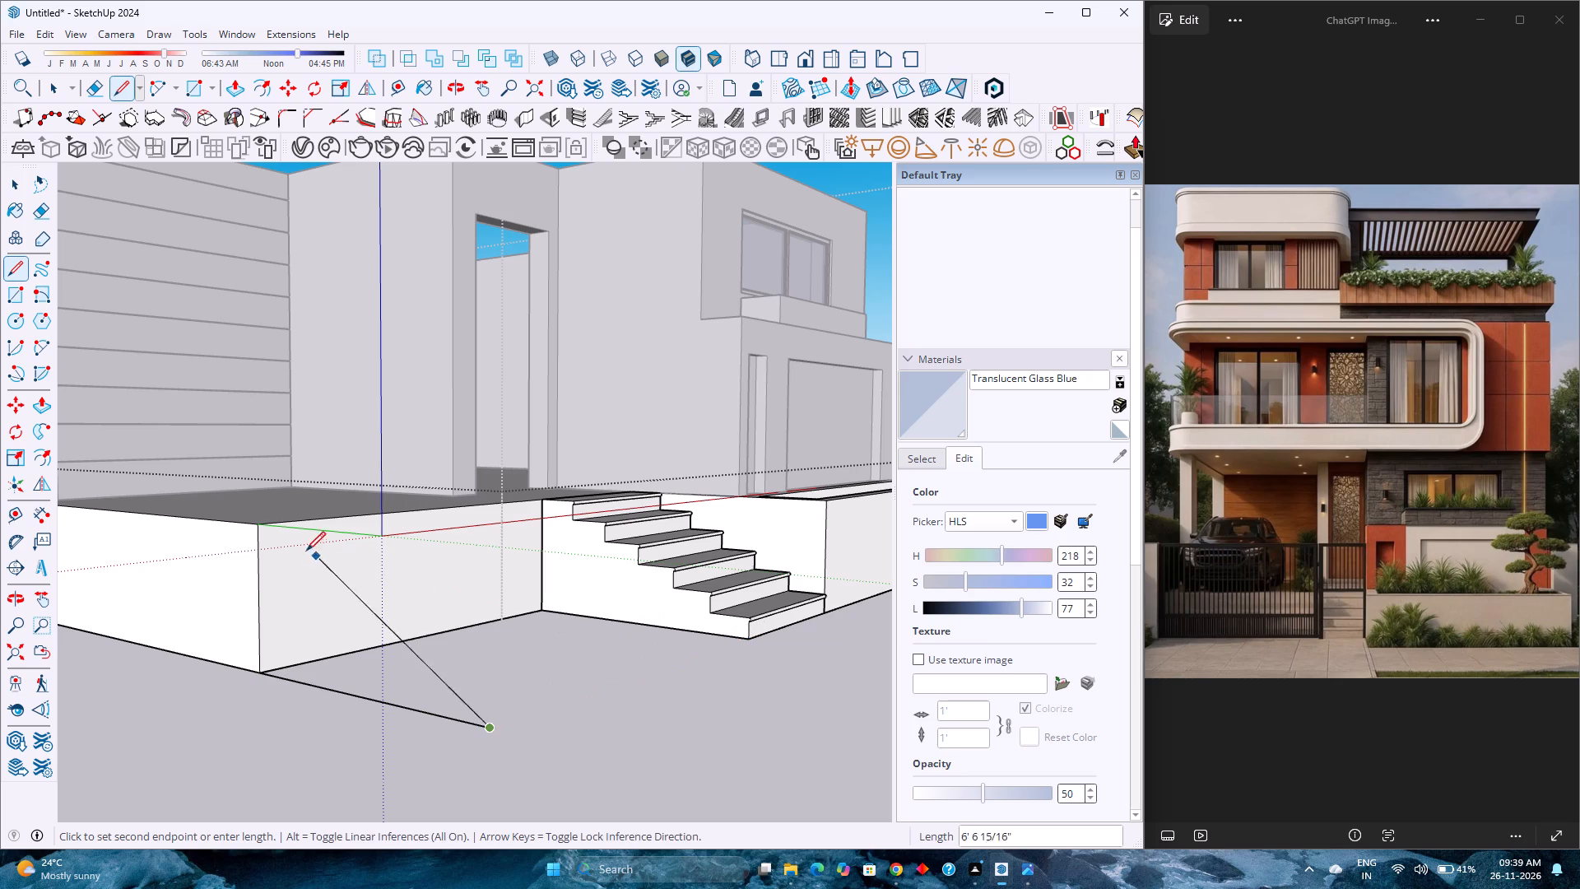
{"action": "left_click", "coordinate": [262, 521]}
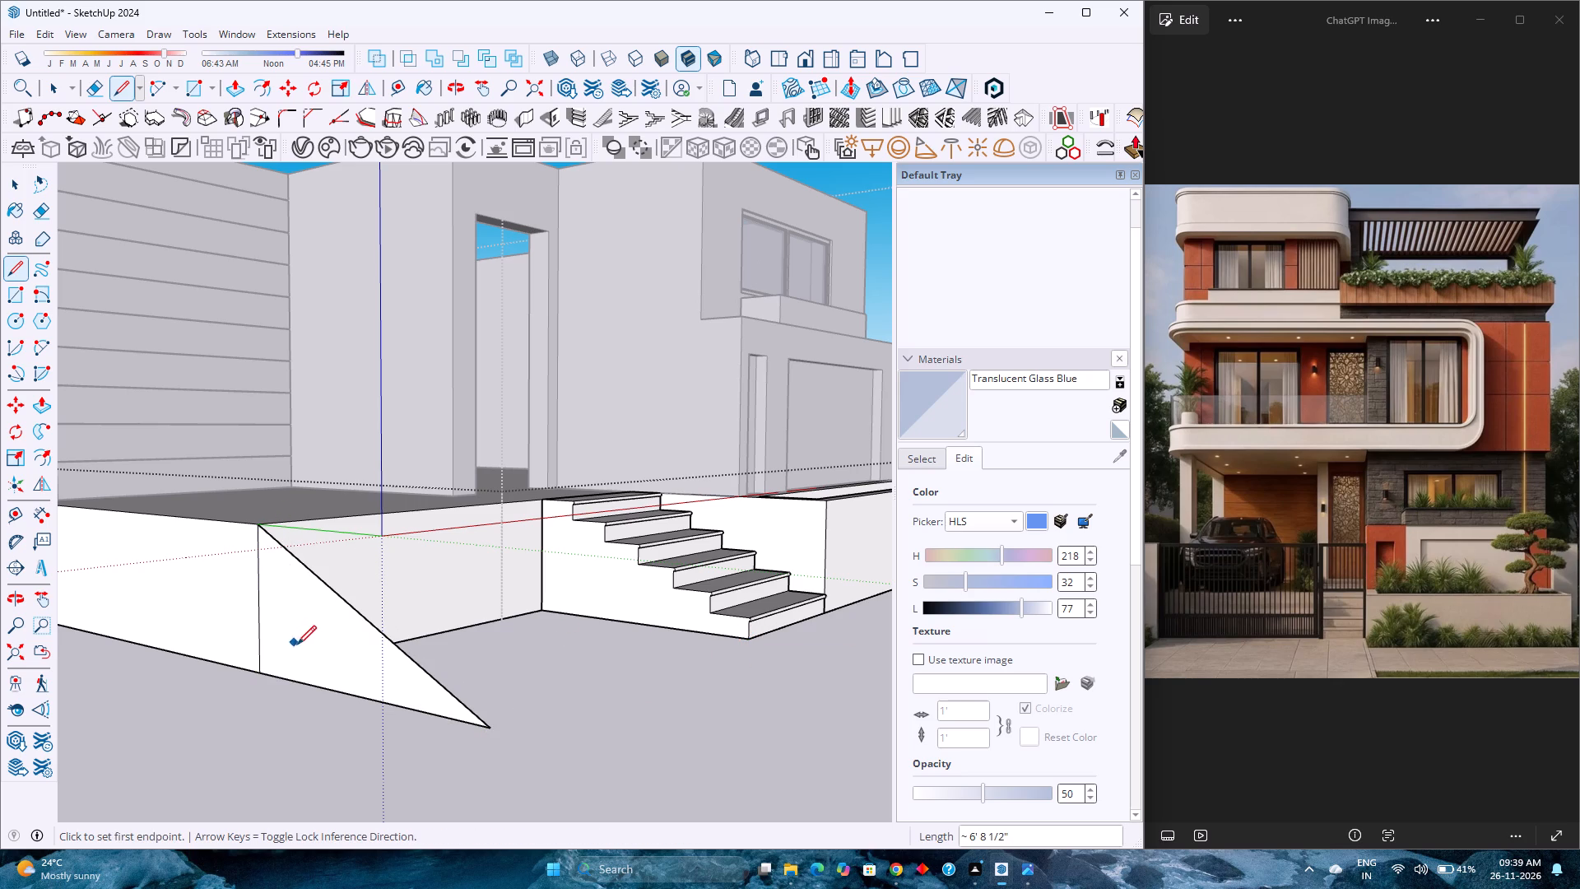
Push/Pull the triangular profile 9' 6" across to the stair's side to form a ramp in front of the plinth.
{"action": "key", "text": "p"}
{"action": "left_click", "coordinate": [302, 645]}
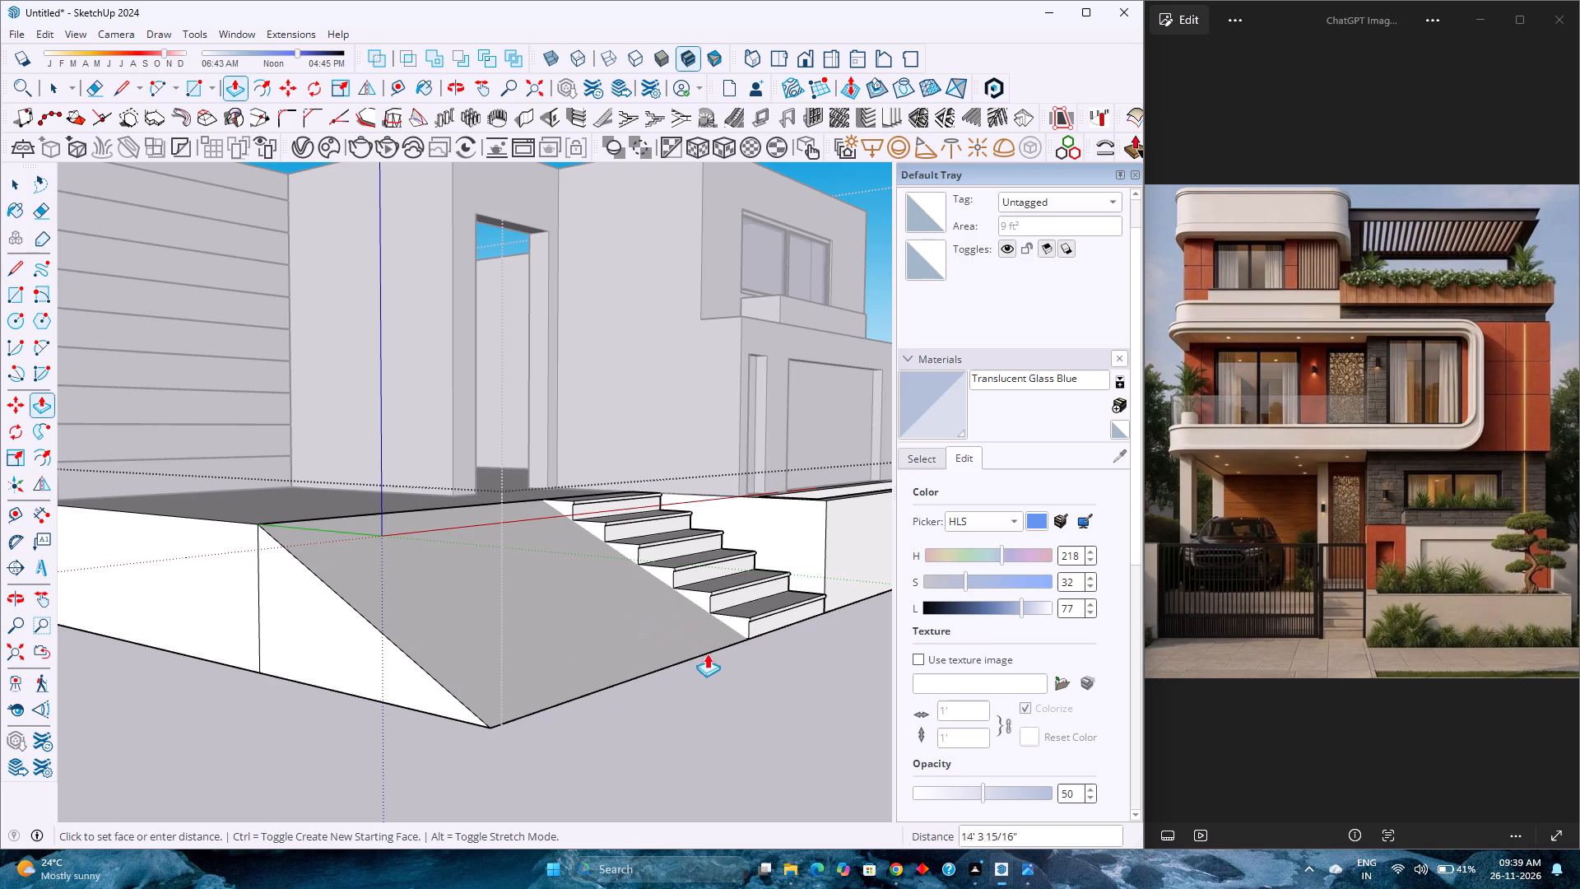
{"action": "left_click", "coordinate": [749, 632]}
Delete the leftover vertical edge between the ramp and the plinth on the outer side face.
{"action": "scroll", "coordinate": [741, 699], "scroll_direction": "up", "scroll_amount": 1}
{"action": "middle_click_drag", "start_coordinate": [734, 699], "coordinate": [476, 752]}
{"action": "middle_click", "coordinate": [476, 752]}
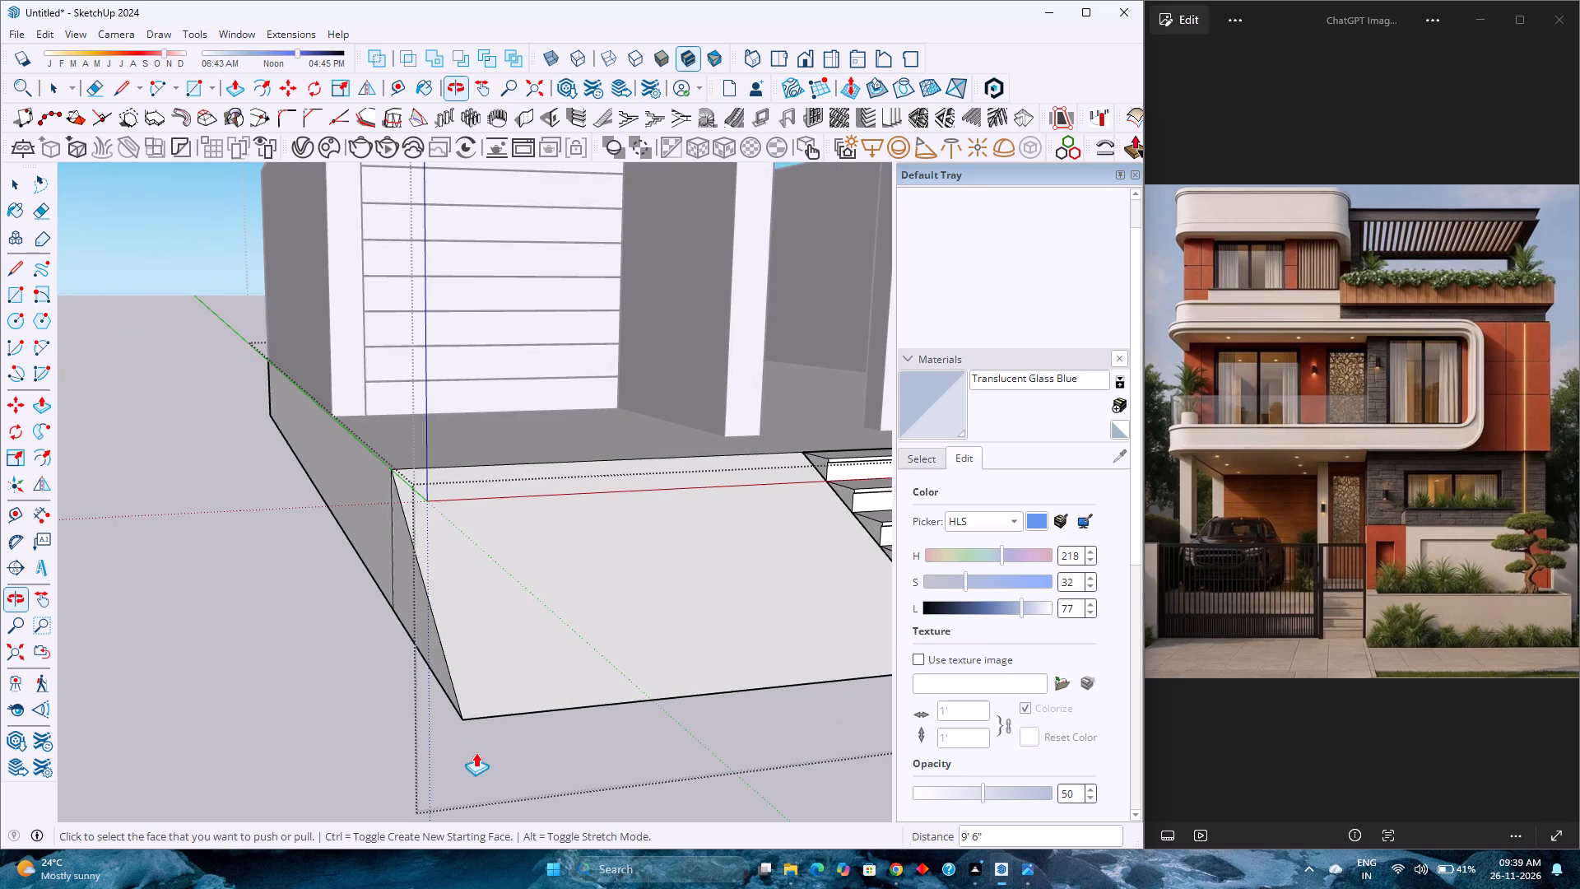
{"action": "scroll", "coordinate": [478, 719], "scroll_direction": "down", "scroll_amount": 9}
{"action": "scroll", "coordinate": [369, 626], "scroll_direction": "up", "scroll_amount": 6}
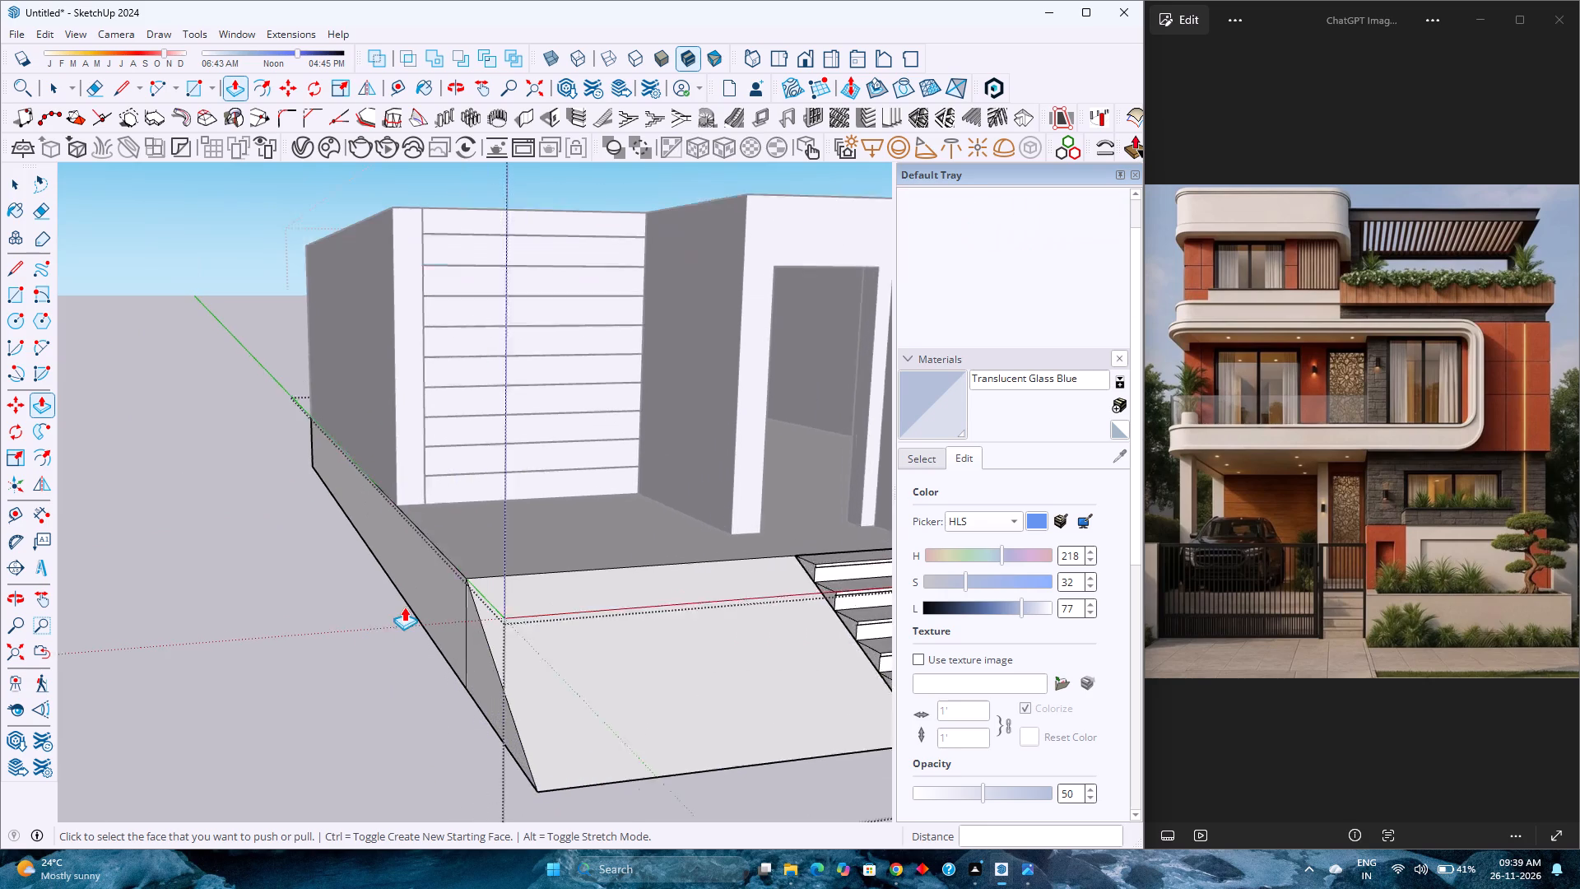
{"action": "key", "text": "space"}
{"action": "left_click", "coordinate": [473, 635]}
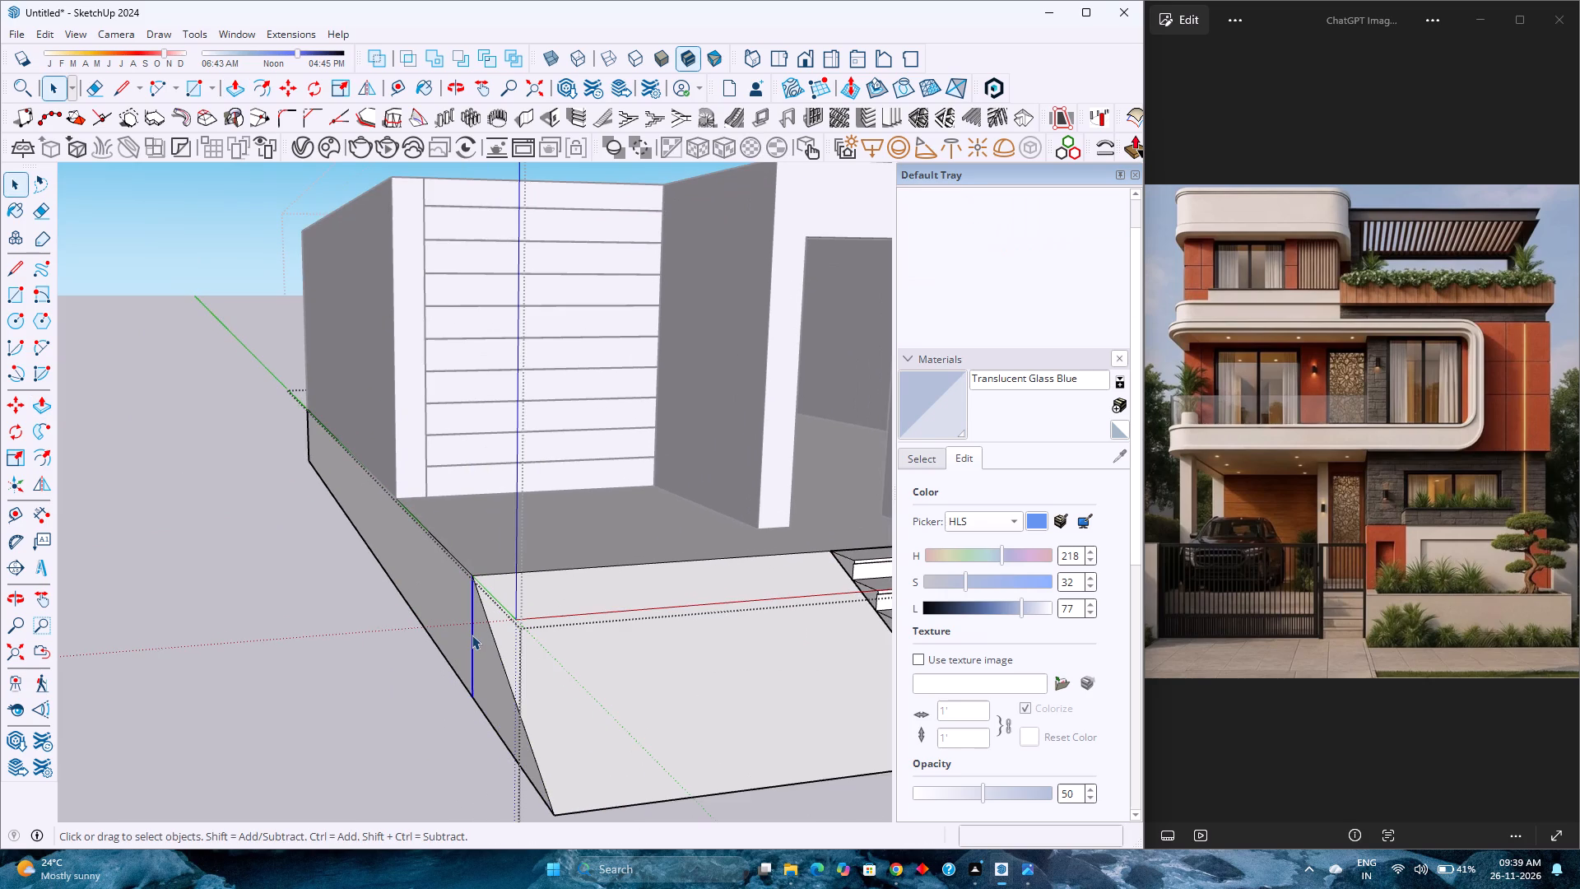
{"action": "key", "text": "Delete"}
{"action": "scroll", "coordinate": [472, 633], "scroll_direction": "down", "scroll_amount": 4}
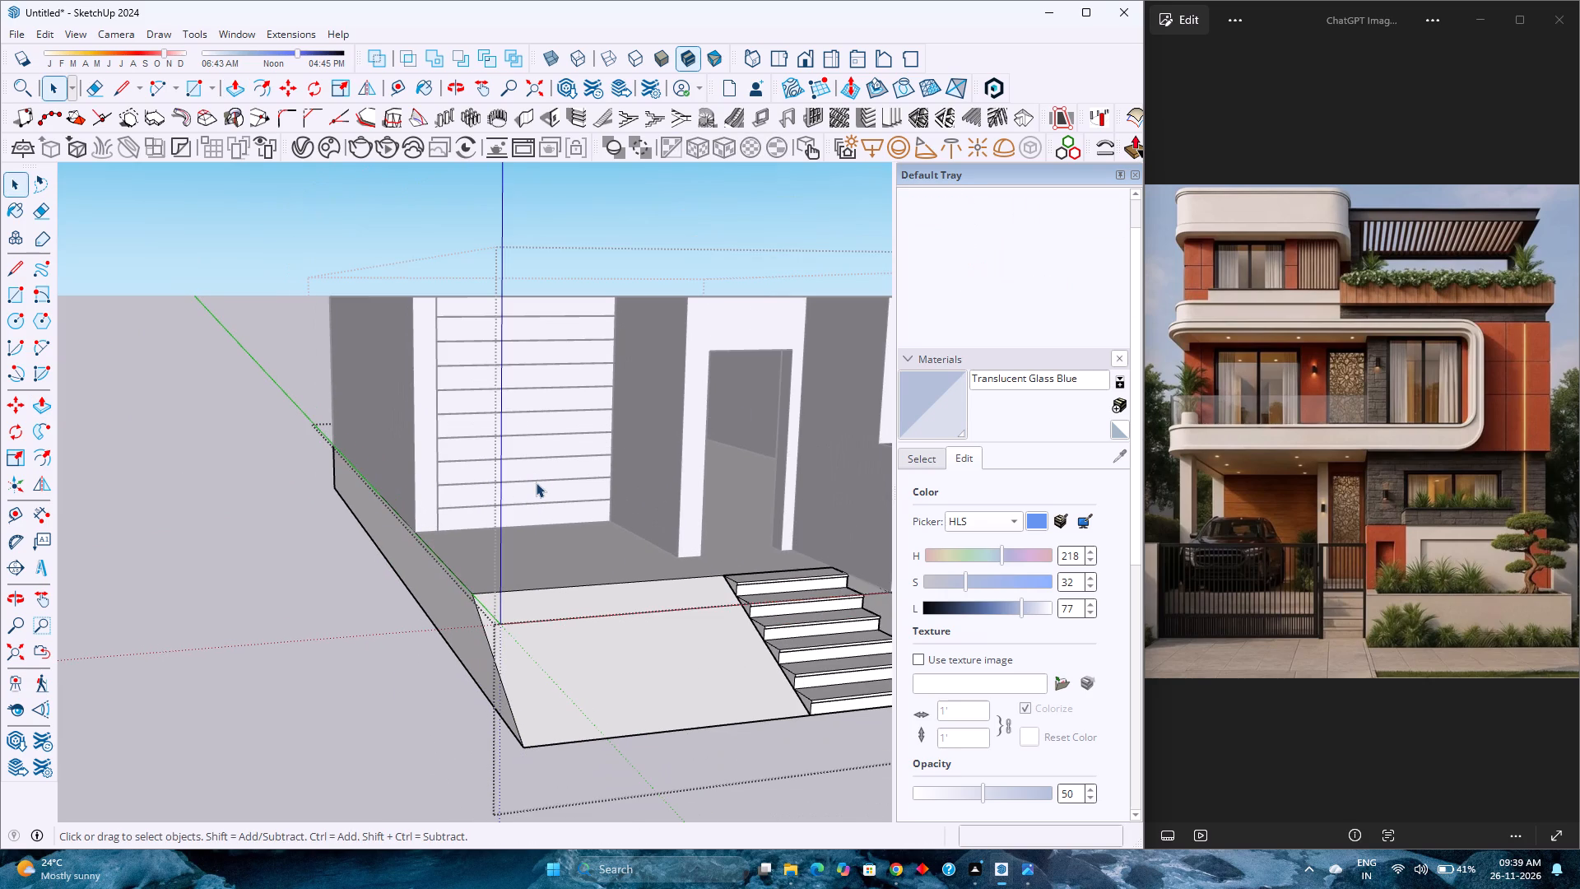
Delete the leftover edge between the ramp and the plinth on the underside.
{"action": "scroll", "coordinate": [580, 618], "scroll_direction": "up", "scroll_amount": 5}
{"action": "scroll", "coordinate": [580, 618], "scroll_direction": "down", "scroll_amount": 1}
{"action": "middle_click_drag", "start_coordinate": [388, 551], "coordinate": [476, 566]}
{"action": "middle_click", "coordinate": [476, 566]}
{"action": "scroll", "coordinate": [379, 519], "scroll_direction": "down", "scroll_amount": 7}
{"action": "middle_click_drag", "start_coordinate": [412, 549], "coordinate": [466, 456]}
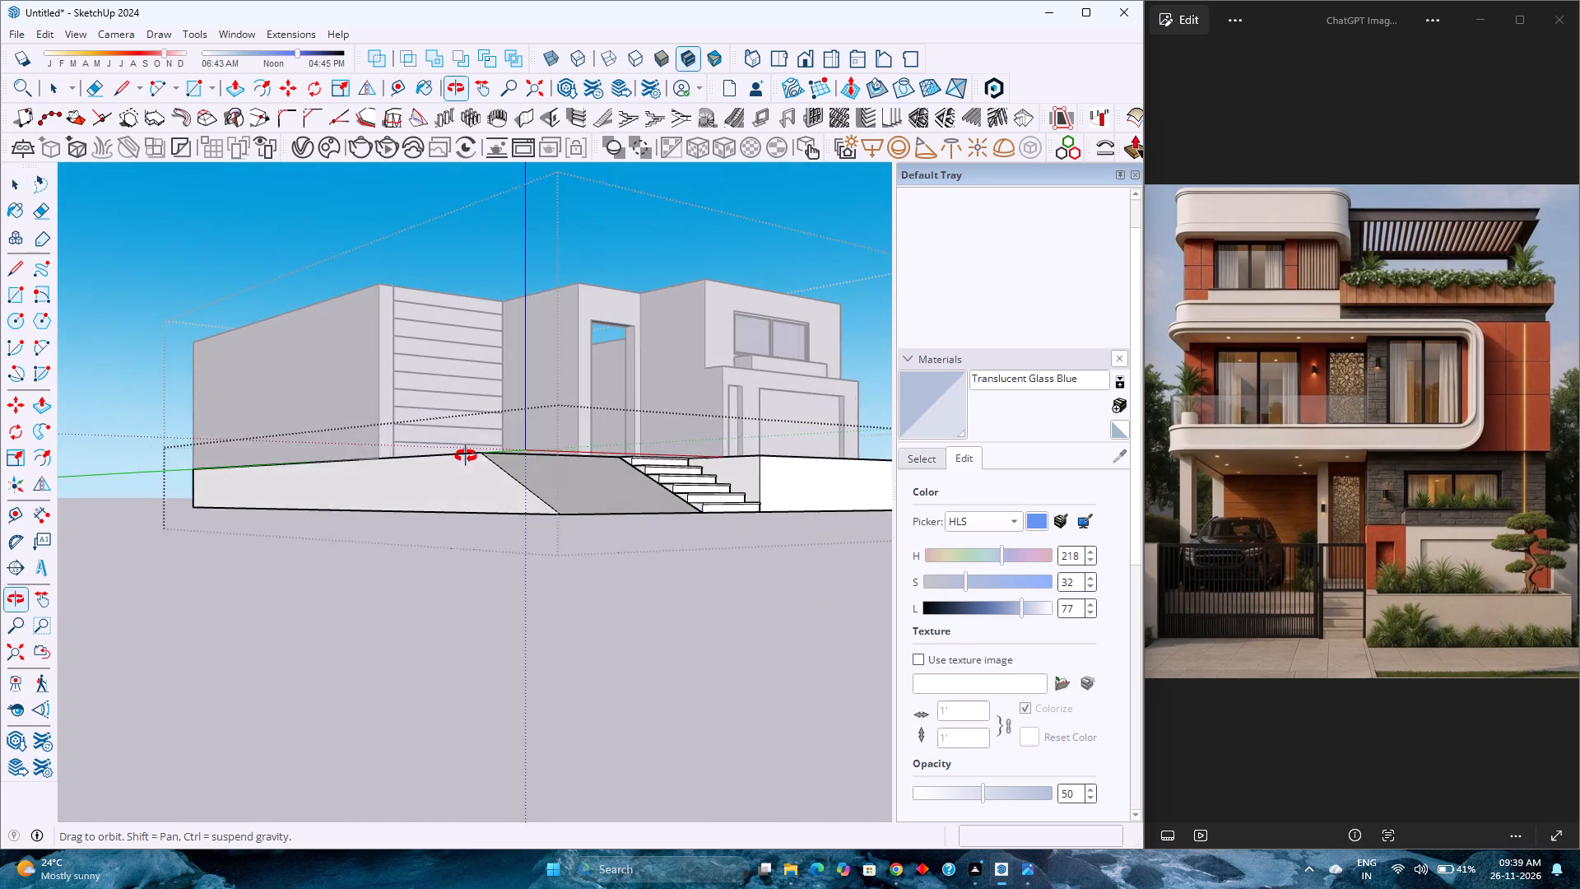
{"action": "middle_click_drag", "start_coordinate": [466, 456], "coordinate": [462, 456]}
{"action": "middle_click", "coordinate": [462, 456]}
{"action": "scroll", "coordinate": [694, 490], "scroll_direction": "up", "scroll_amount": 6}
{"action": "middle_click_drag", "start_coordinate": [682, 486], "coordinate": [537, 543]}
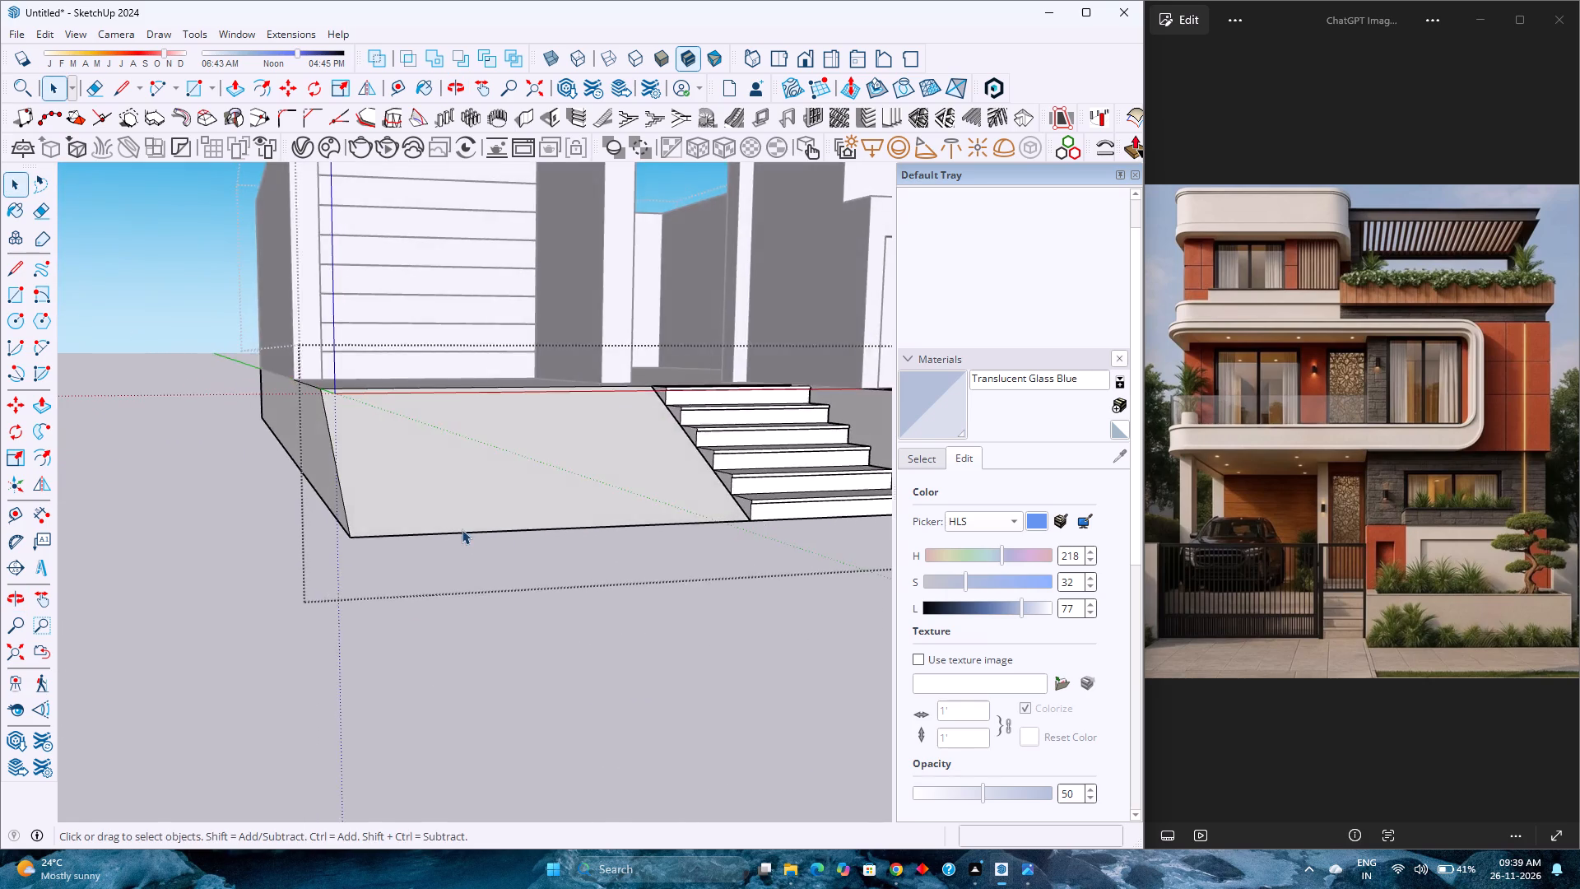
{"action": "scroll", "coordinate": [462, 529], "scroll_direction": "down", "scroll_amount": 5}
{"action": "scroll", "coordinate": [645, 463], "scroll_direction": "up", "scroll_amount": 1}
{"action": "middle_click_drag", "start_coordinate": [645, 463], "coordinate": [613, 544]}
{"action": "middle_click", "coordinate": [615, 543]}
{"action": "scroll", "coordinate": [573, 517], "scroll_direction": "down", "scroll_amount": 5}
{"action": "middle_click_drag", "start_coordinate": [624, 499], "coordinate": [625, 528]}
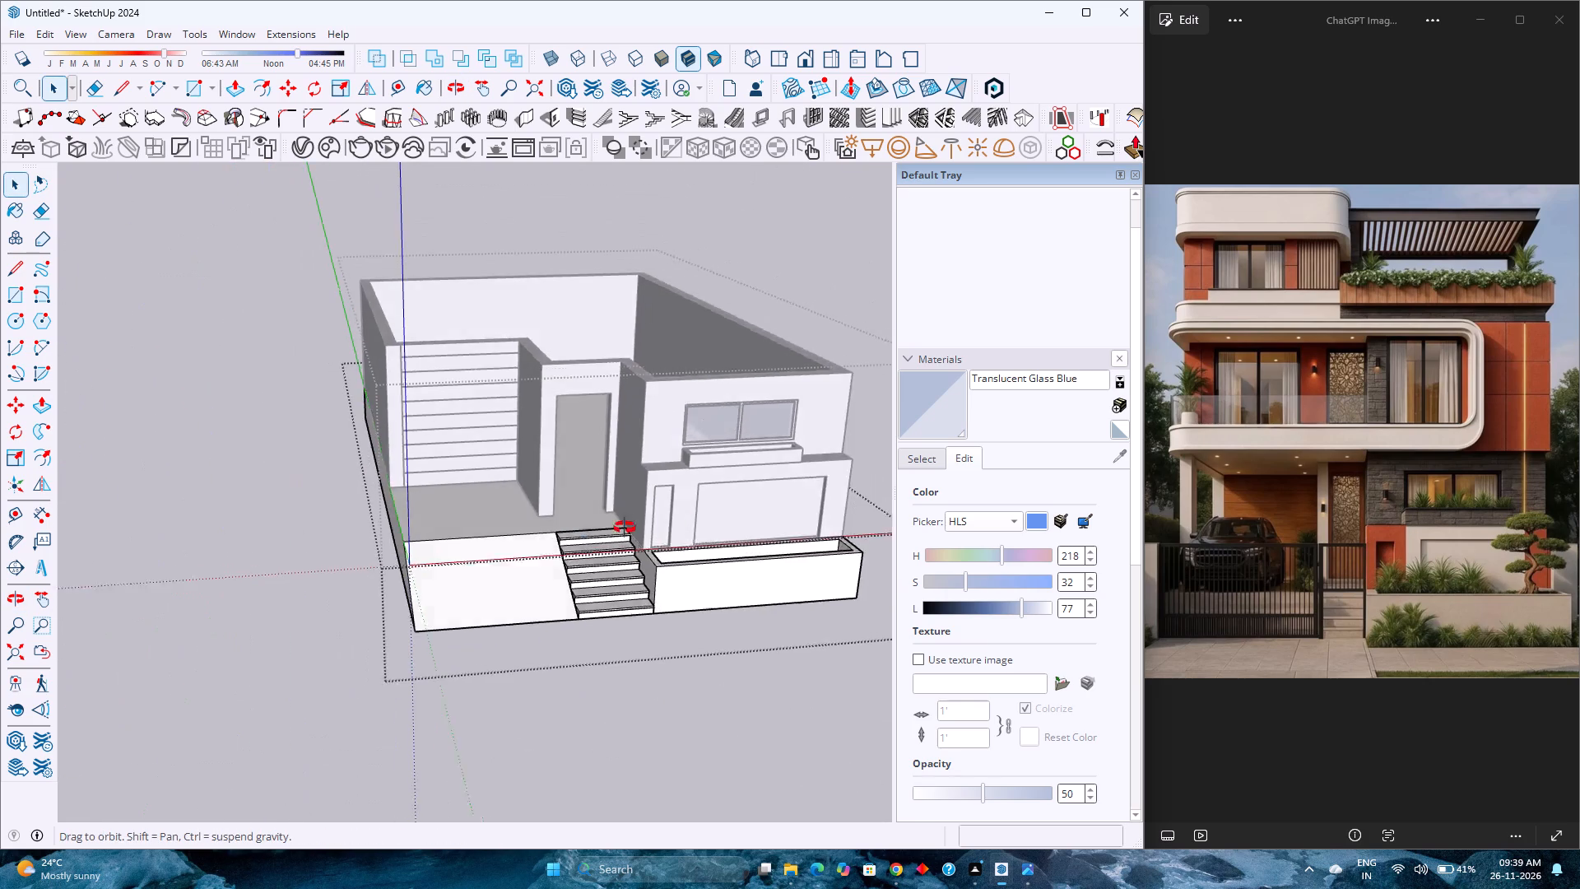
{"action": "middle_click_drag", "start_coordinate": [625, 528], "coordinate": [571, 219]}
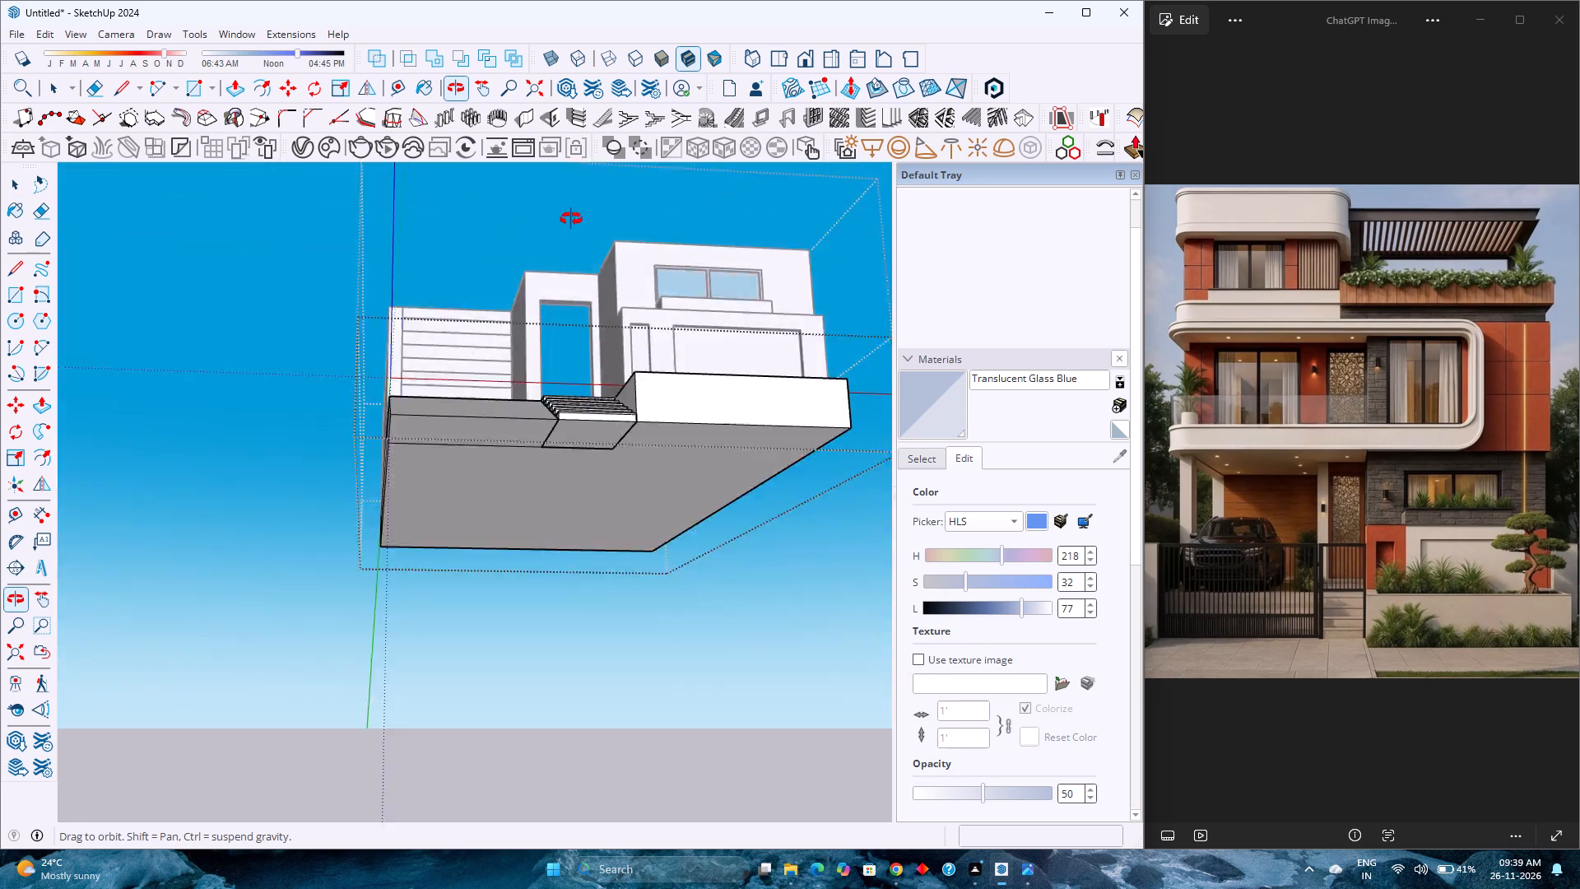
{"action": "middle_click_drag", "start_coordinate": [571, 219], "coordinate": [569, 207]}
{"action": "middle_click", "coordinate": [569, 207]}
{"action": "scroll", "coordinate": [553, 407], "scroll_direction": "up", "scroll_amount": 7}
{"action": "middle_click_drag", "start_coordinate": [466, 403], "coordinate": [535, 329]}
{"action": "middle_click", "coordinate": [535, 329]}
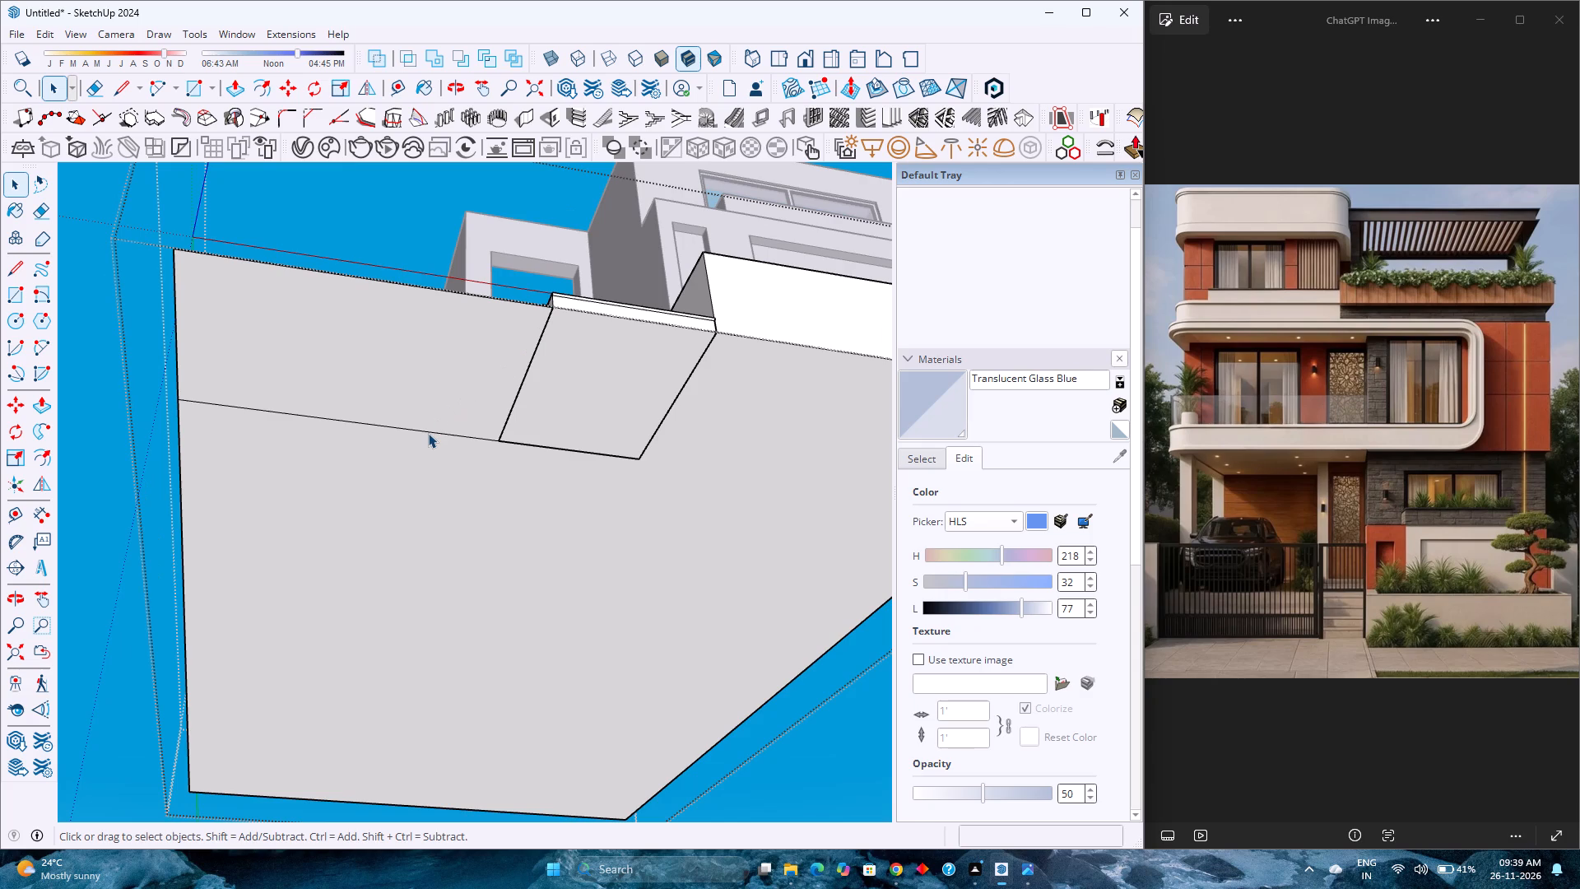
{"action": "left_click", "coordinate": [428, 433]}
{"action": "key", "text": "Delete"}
Leave the group and examine how the ramp, entrance stair and front planter fit together, checking the stair's grouping.
{"action": "scroll", "coordinate": [428, 425], "scroll_direction": "down", "scroll_amount": 5}
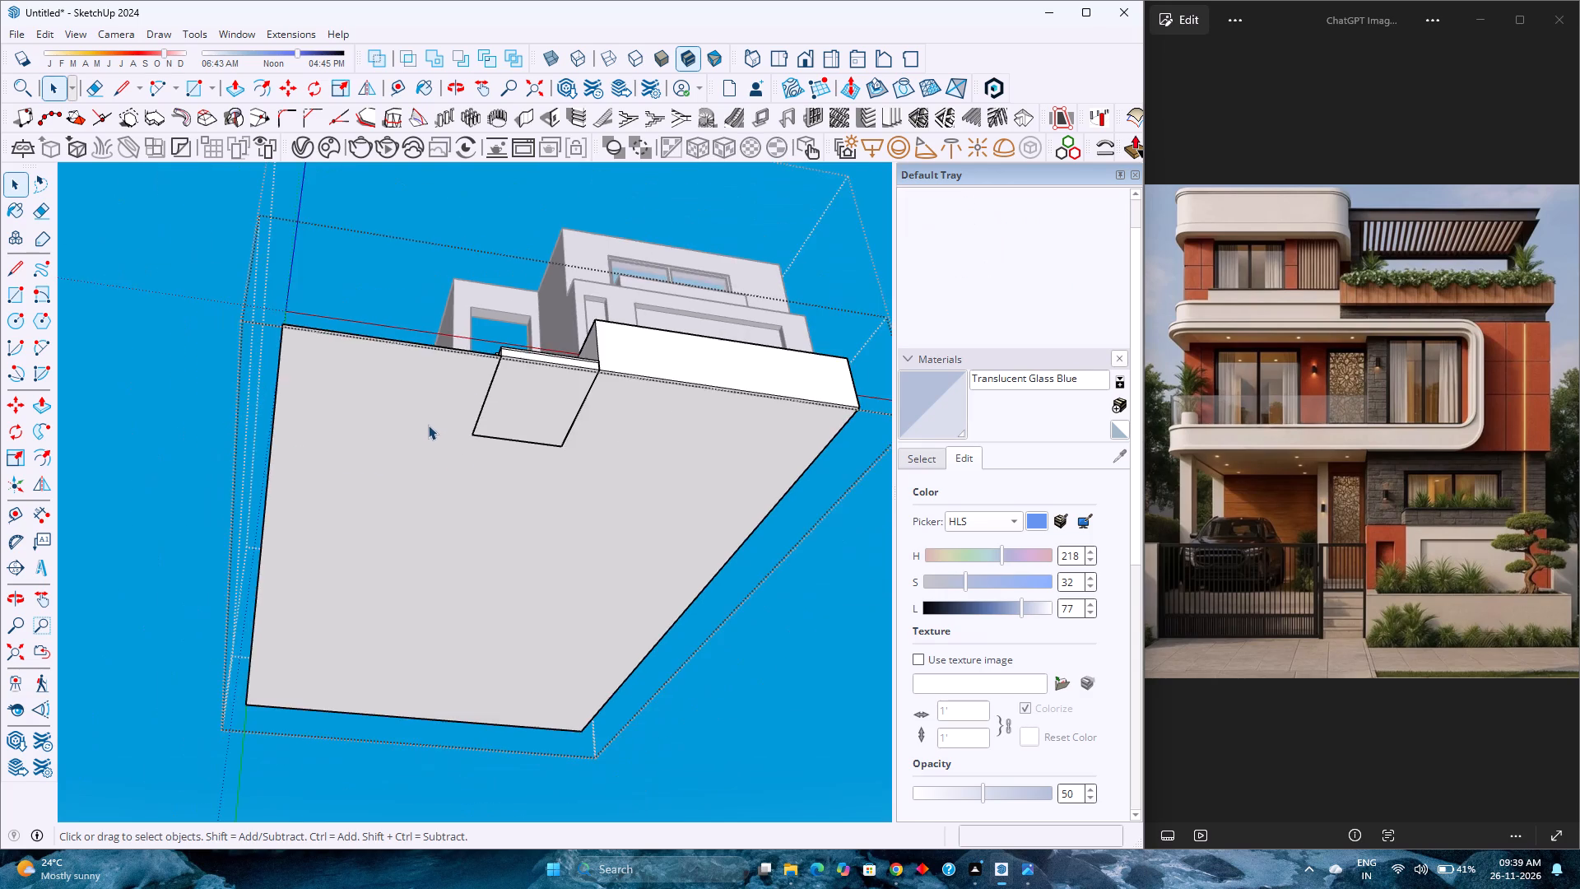
{"action": "middle_click_drag", "start_coordinate": [481, 394], "coordinate": [471, 581]}
{"action": "middle_click", "coordinate": [471, 582]}
{"action": "scroll", "coordinate": [481, 505], "scroll_direction": "down", "scroll_amount": 4}
{"action": "middle_click_drag", "start_coordinate": [481, 498], "coordinate": [639, 665]}
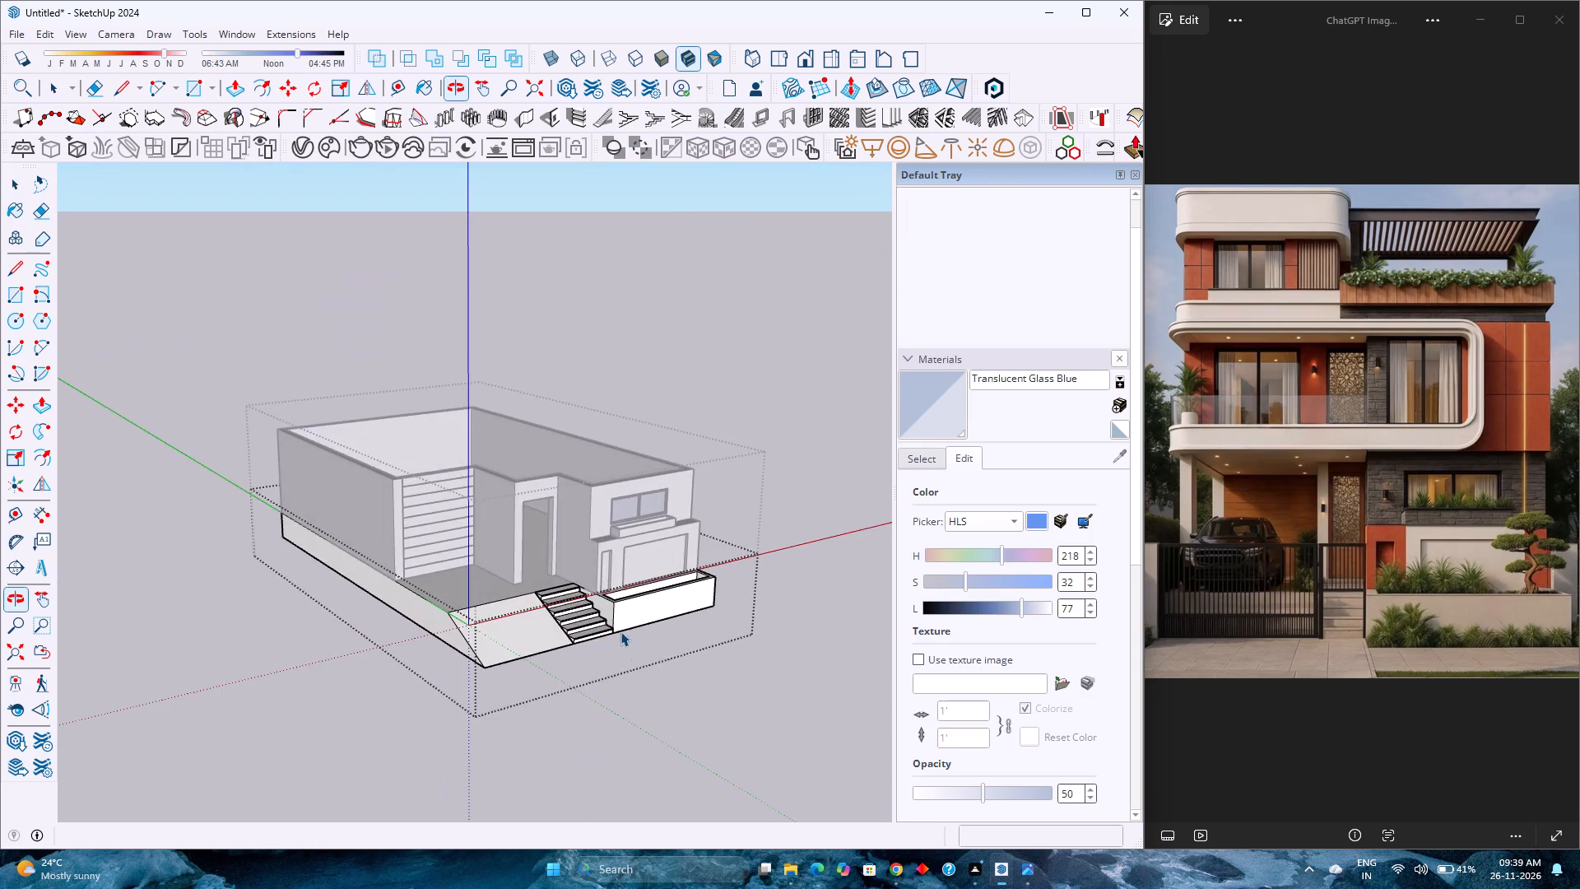
{"action": "scroll", "coordinate": [605, 599], "scroll_direction": "down", "scroll_amount": 3}
{"action": "middle_click_drag", "start_coordinate": [597, 593], "coordinate": [618, 483], "text": "shift"}
{"action": "scroll", "coordinate": [619, 482], "scroll_direction": "down", "scroll_amount": 3}
{"action": "middle_click_drag", "start_coordinate": [619, 482], "coordinate": [623, 562]}
{"action": "middle_click", "coordinate": [623, 562]}
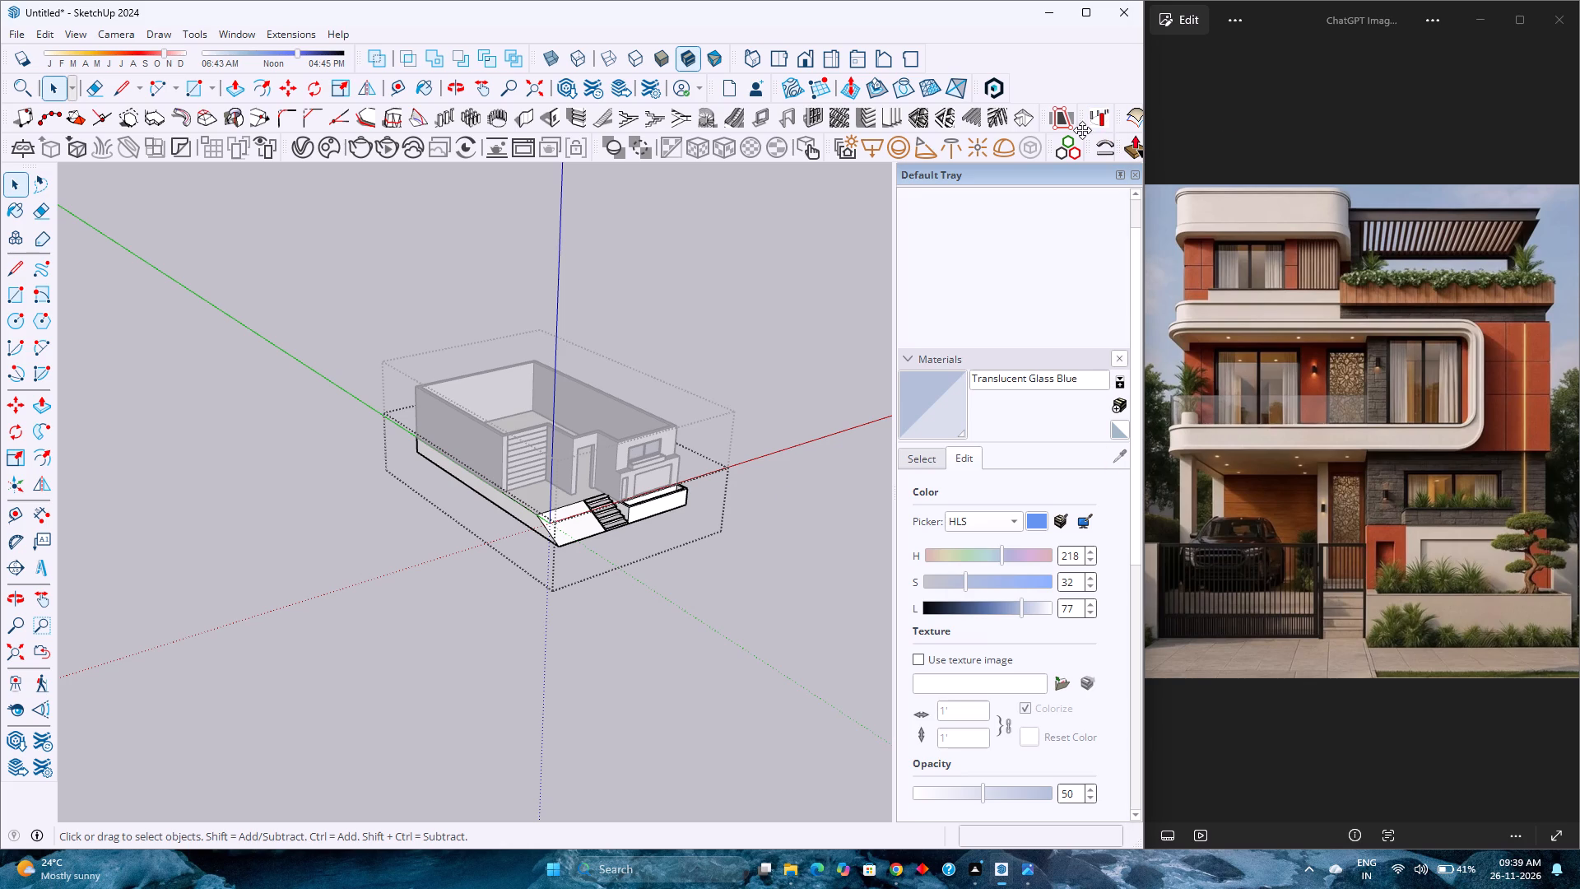
{"action": "scroll", "coordinate": [634, 437], "scroll_direction": "down", "scroll_amount": 5}
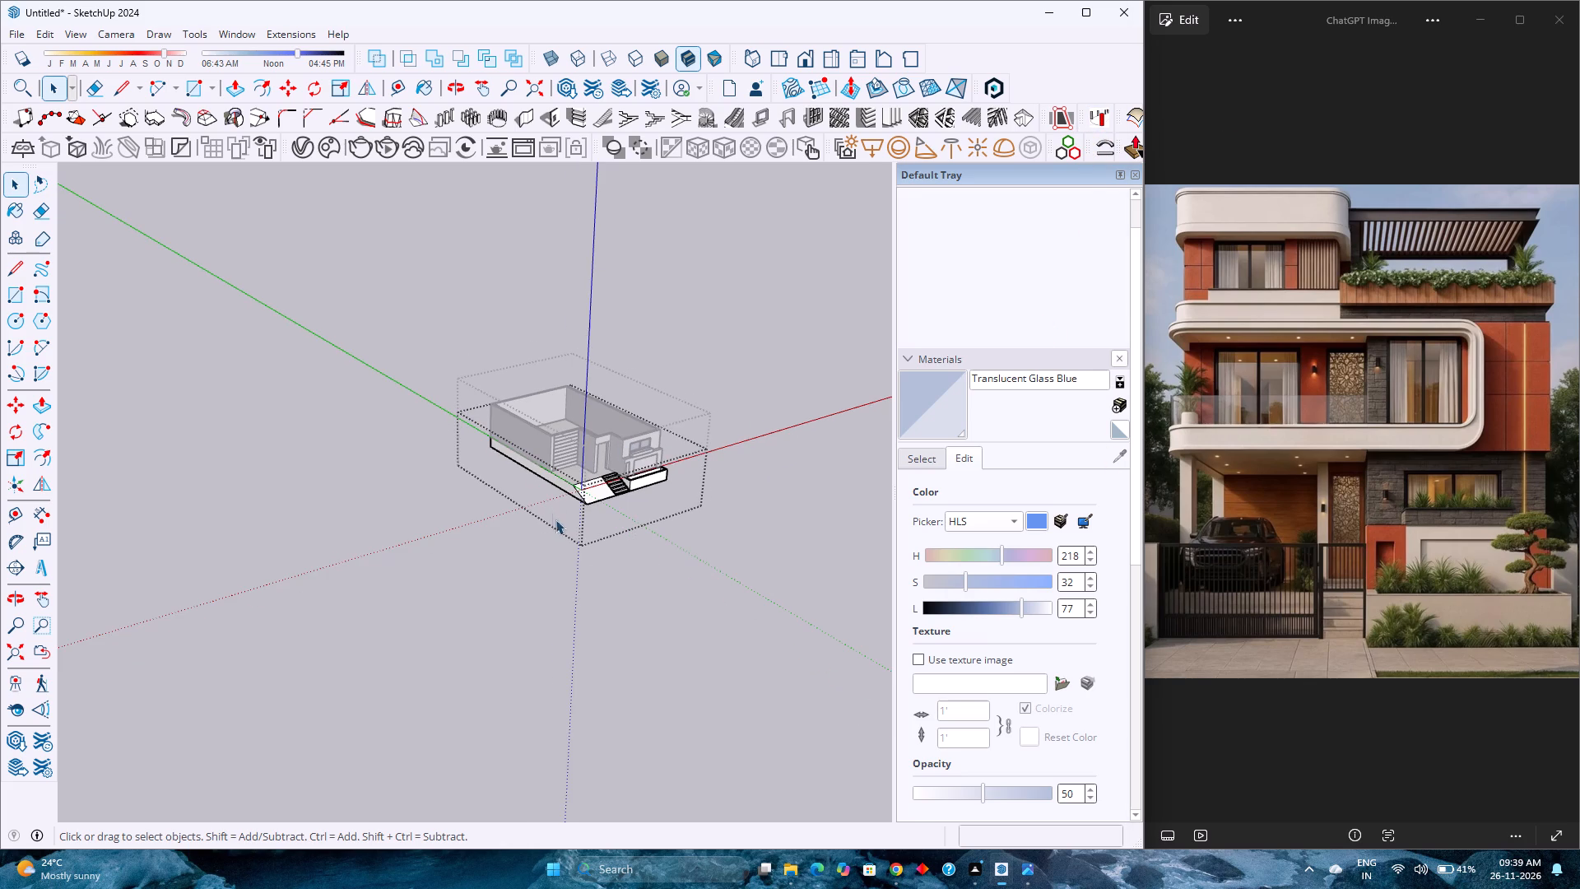
{"action": "scroll", "coordinate": [620, 482], "scroll_direction": "up", "scroll_amount": 5}
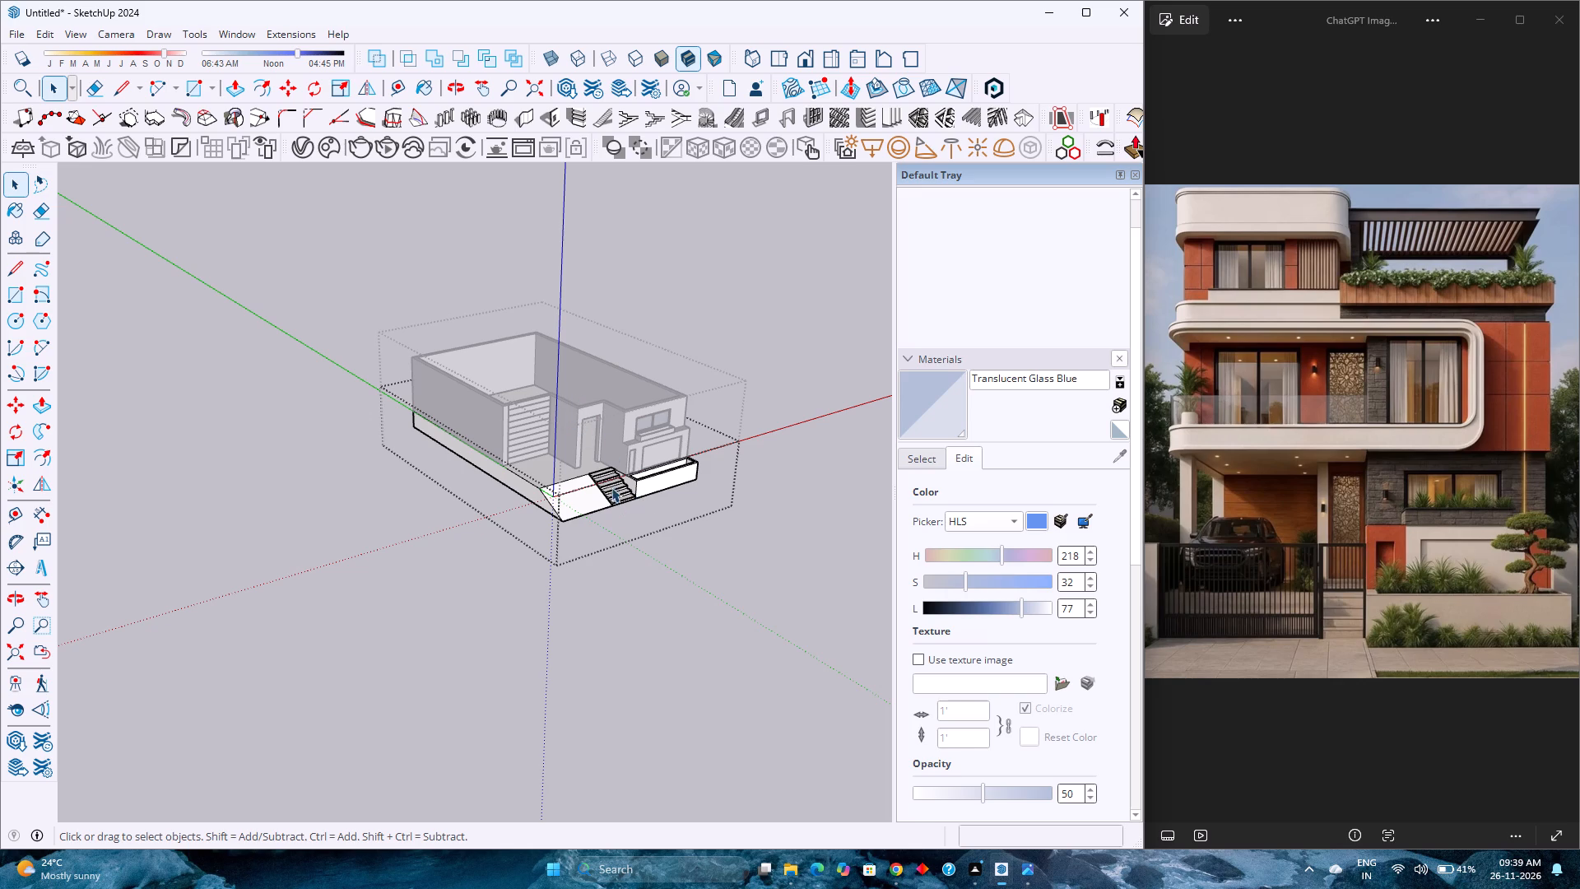
{"action": "scroll", "coordinate": [629, 486], "scroll_direction": "up", "scroll_amount": 3}
{"action": "middle_click_drag", "start_coordinate": [624, 488], "coordinate": [396, 641]}
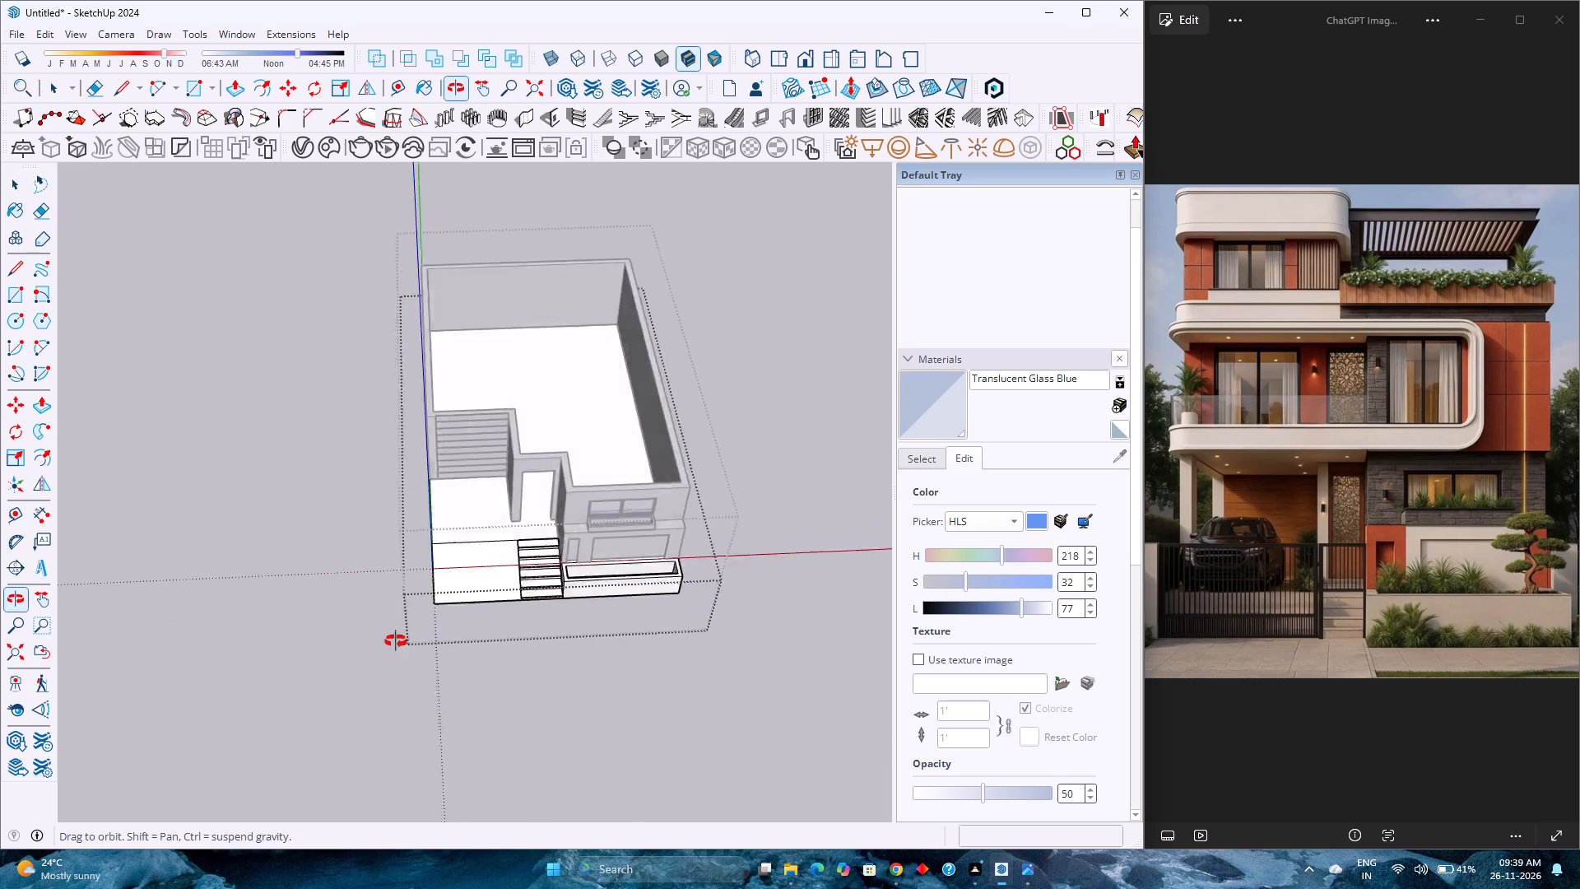
{"action": "middle_click_drag", "start_coordinate": [396, 641], "coordinate": [433, 428]}
{"action": "middle_click", "coordinate": [434, 428]}
{"action": "scroll", "coordinate": [624, 510], "scroll_direction": "up", "scroll_amount": 11}
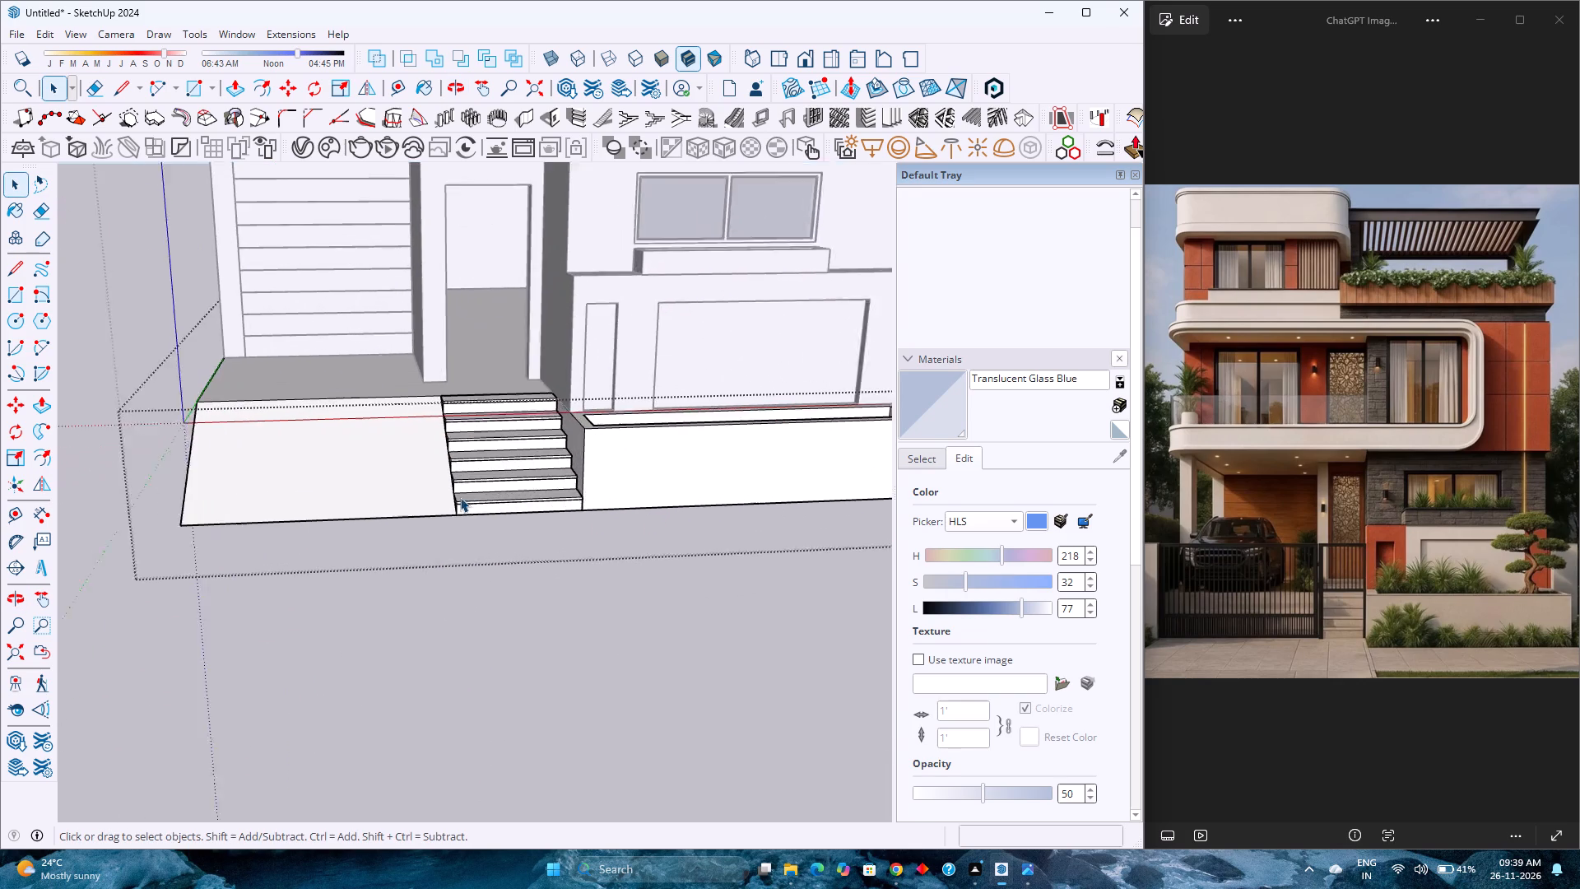
{"action": "scroll", "coordinate": [460, 497], "scroll_direction": "up", "scroll_amount": 3}
{"action": "left_click", "coordinate": [508, 454]}
{"action": "scroll", "coordinate": [508, 454], "scroll_direction": "up", "scroll_amount": 5}
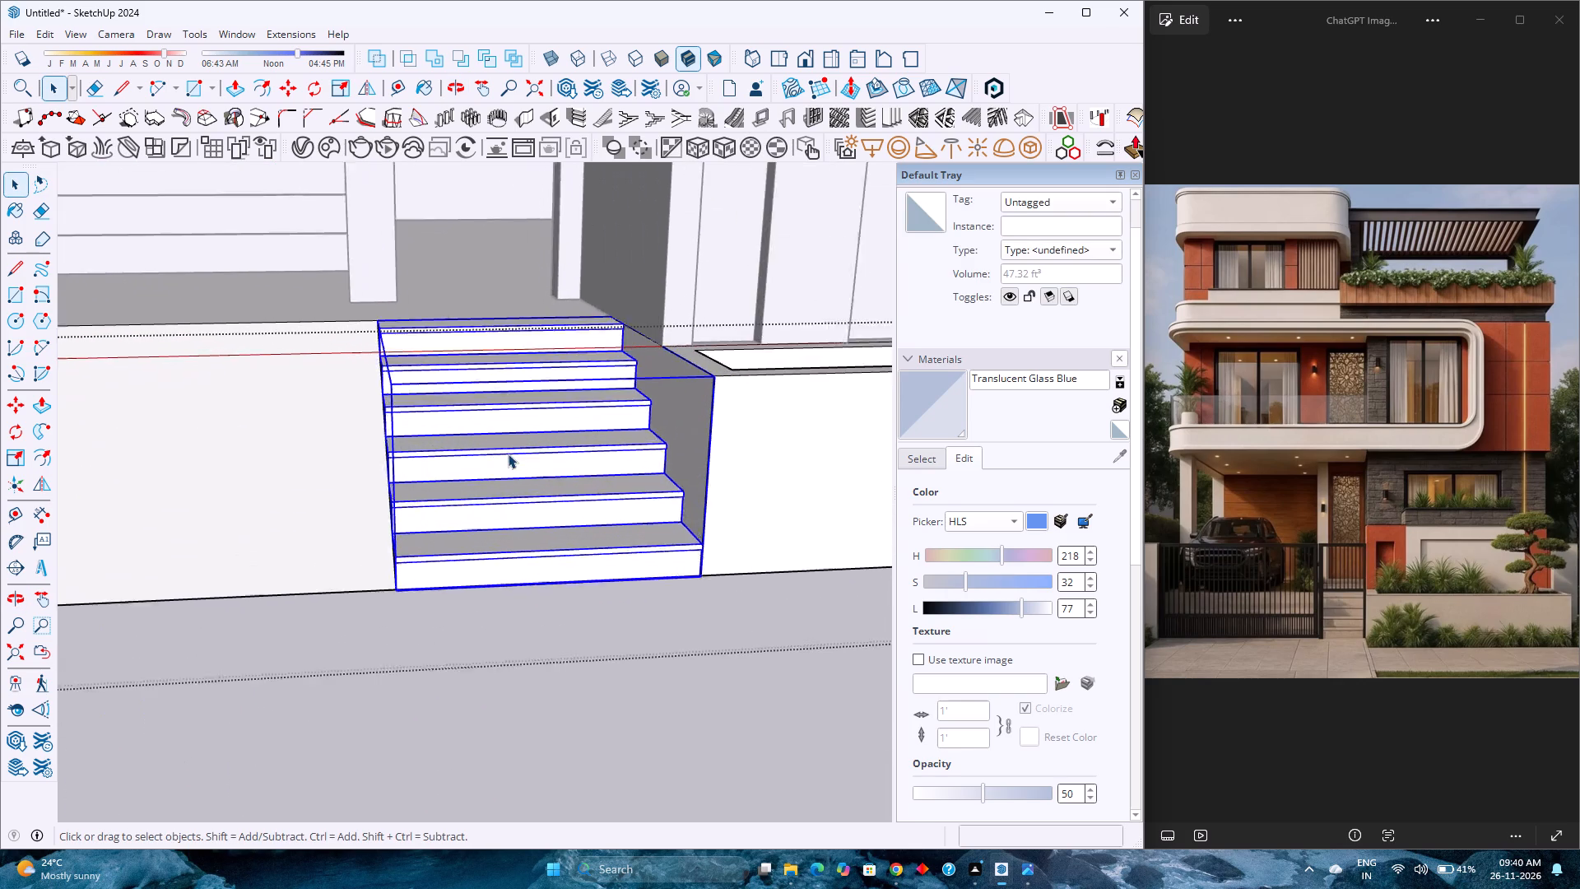
{"action": "scroll", "coordinate": [508, 454], "scroll_direction": "up", "scroll_amount": 1}
{"action": "middle_click_drag", "start_coordinate": [508, 454], "coordinate": [988, 510]}
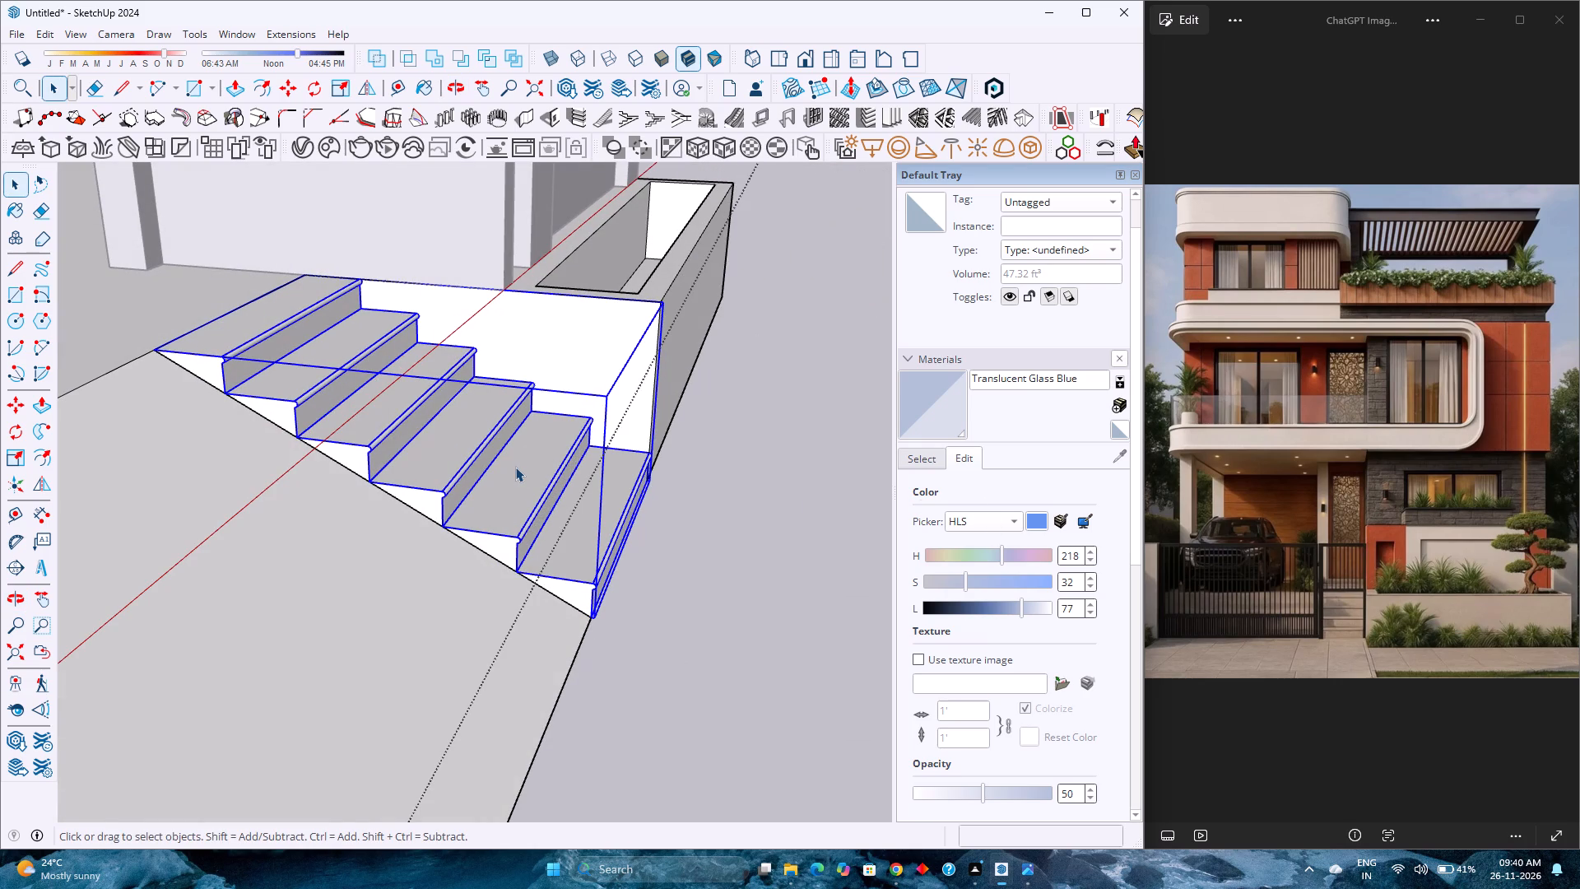
{"action": "scroll", "coordinate": [355, 441], "scroll_direction": "down", "scroll_amount": 7}
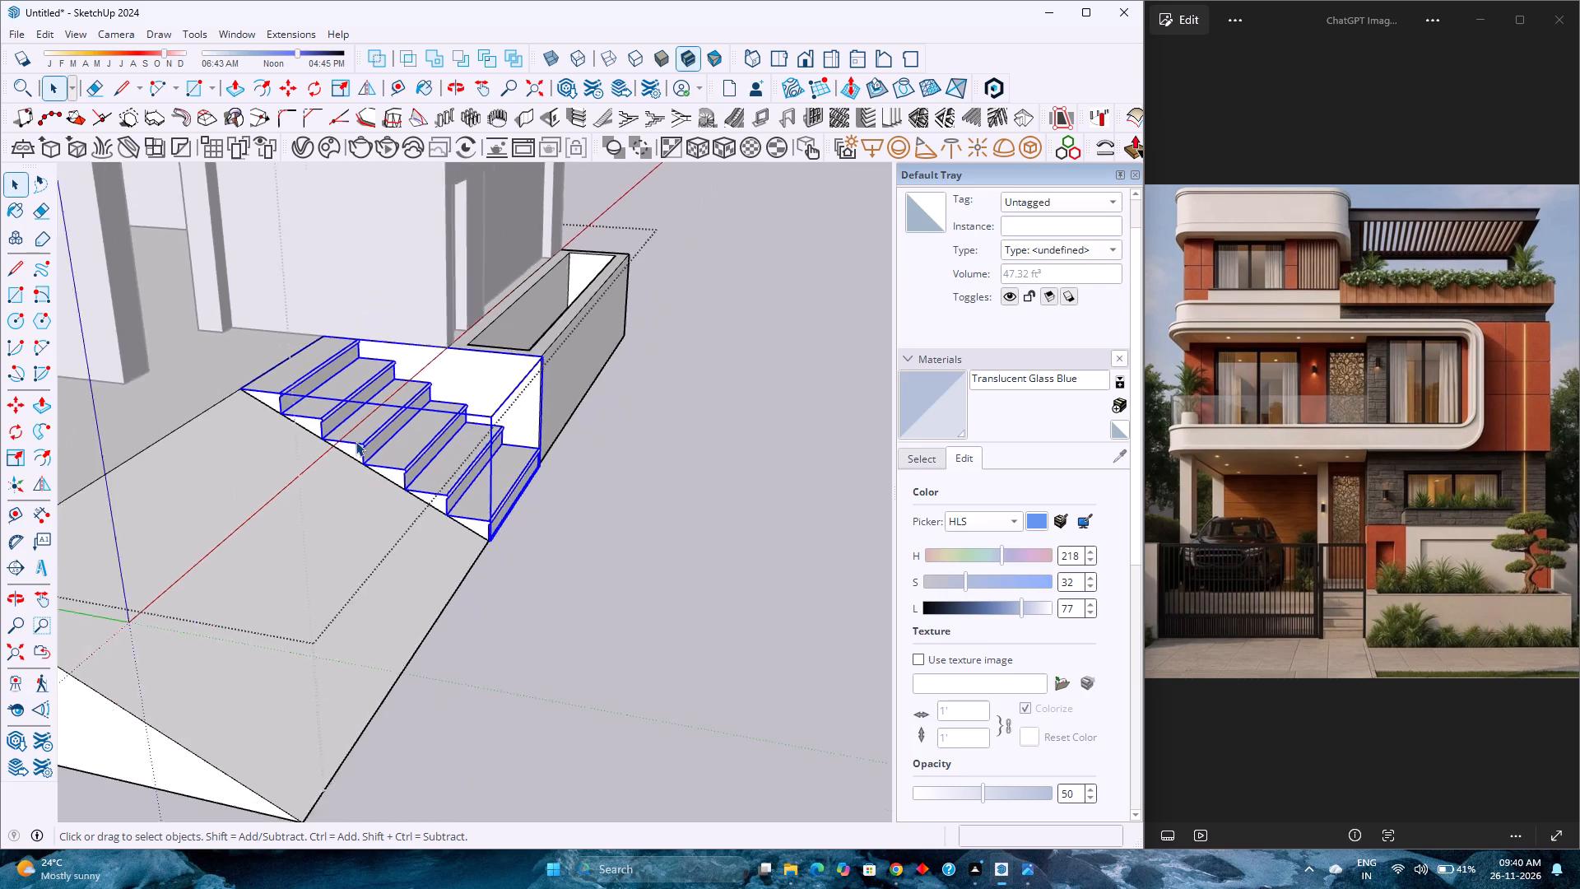
{"action": "scroll", "coordinate": [355, 441], "scroll_direction": "down", "scroll_amount": 15}
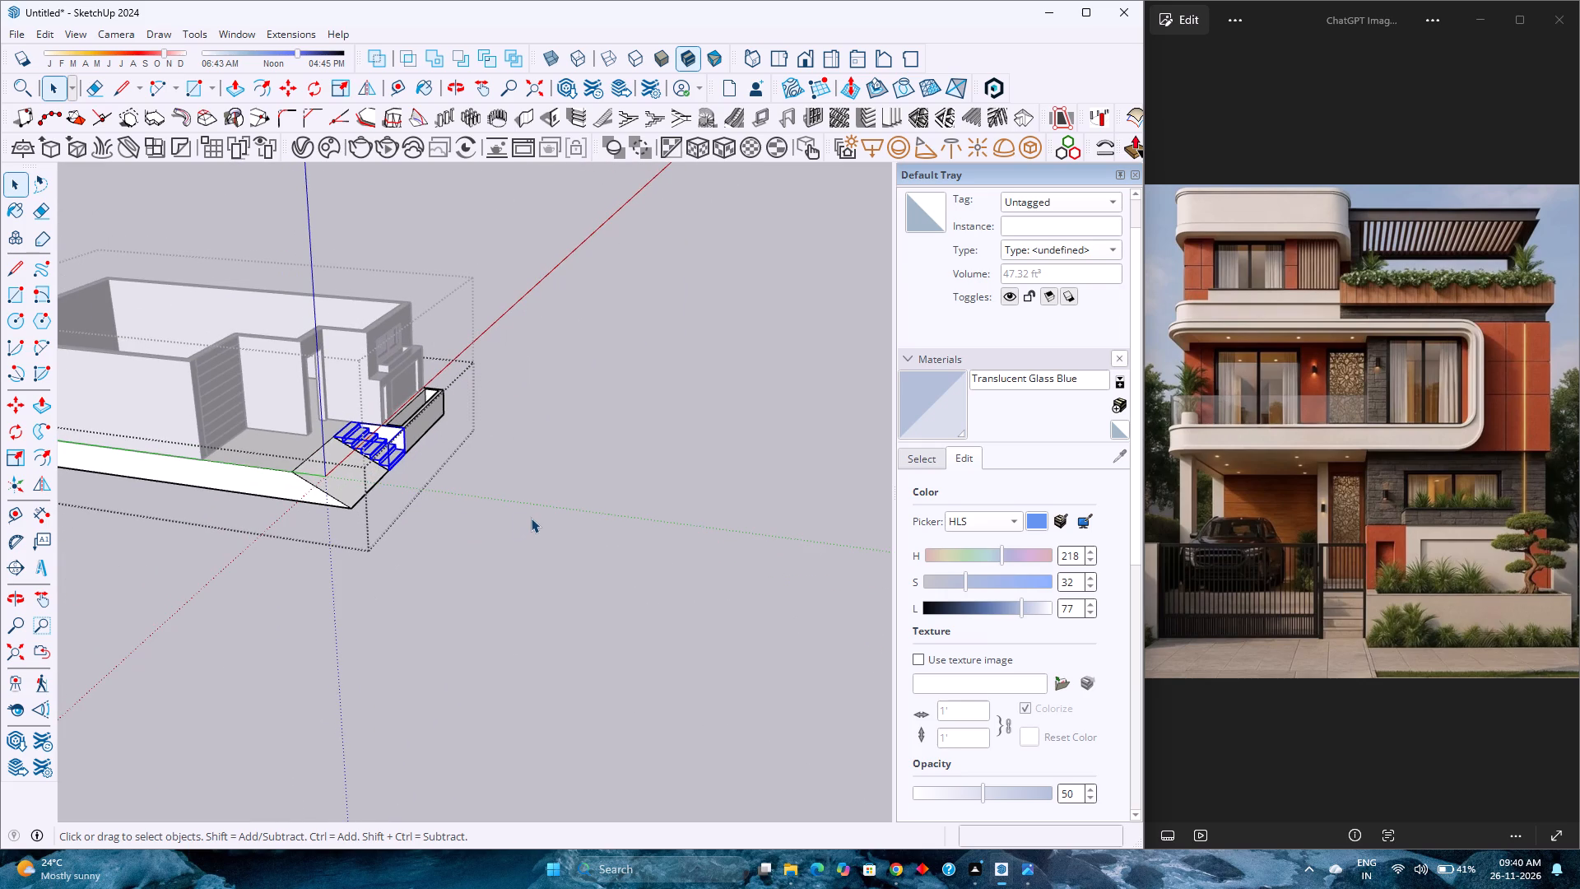
{"action": "left_click", "coordinate": [531, 518]}
{"action": "scroll", "coordinate": [271, 475], "scroll_direction": "down", "scroll_amount": 1}
{"action": "scroll", "coordinate": [258, 470], "scroll_direction": "up", "scroll_amount": 5}
{"action": "scroll", "coordinate": [258, 469], "scroll_direction": "down", "scroll_amount": 5}
{"action": "scroll", "coordinate": [258, 469], "scroll_direction": "up", "scroll_amount": 5}
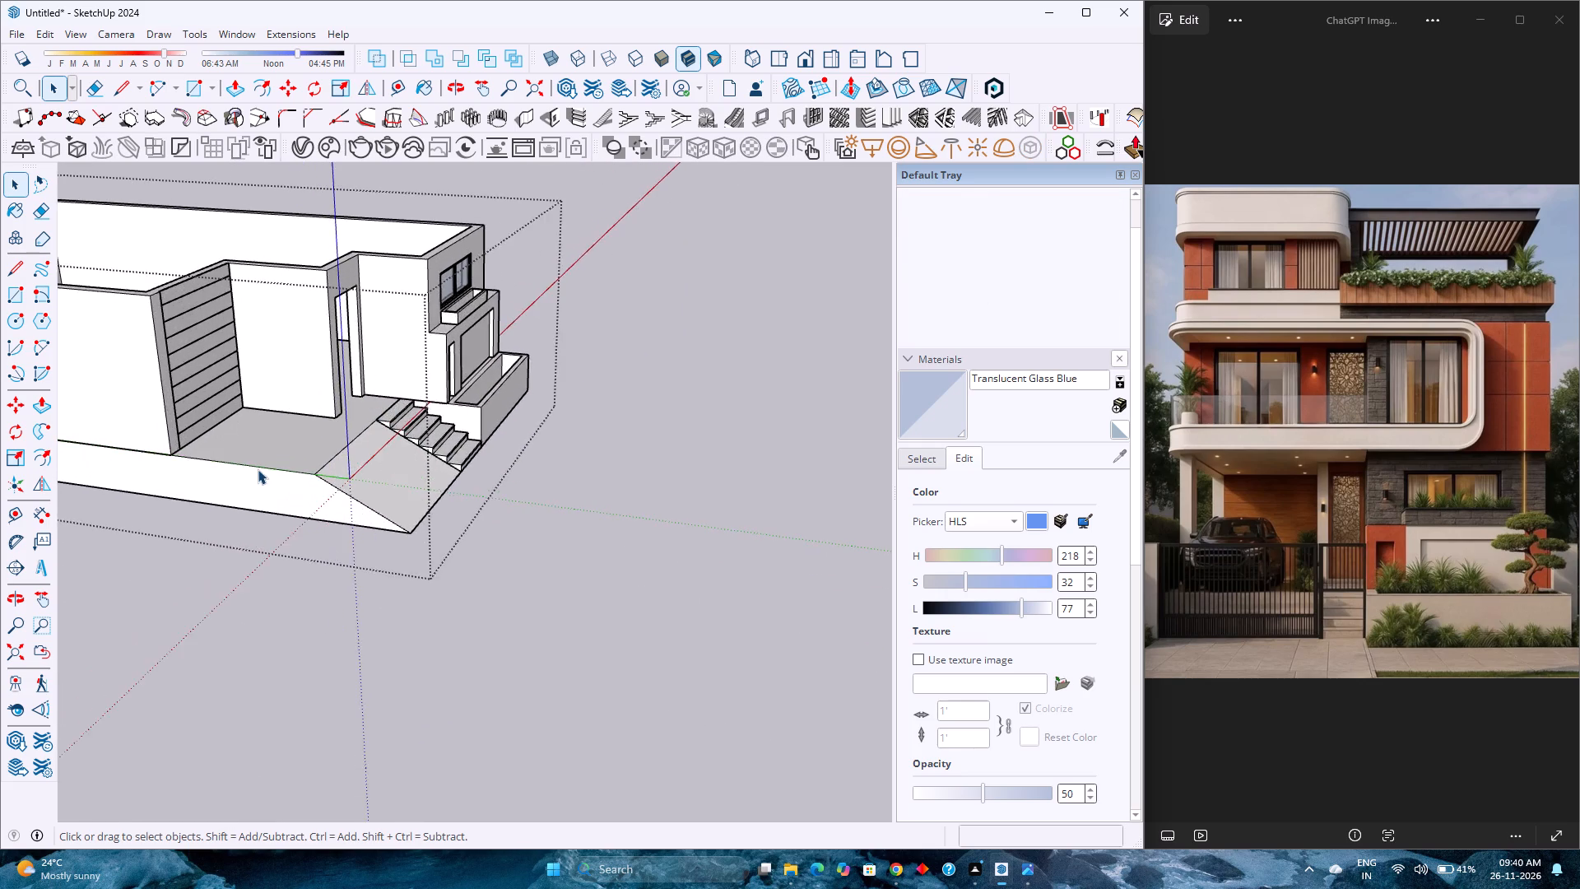
{"action": "scroll", "coordinate": [258, 469], "scroll_direction": "up", "scroll_amount": 5}
{"action": "left_click", "coordinate": [516, 410]}
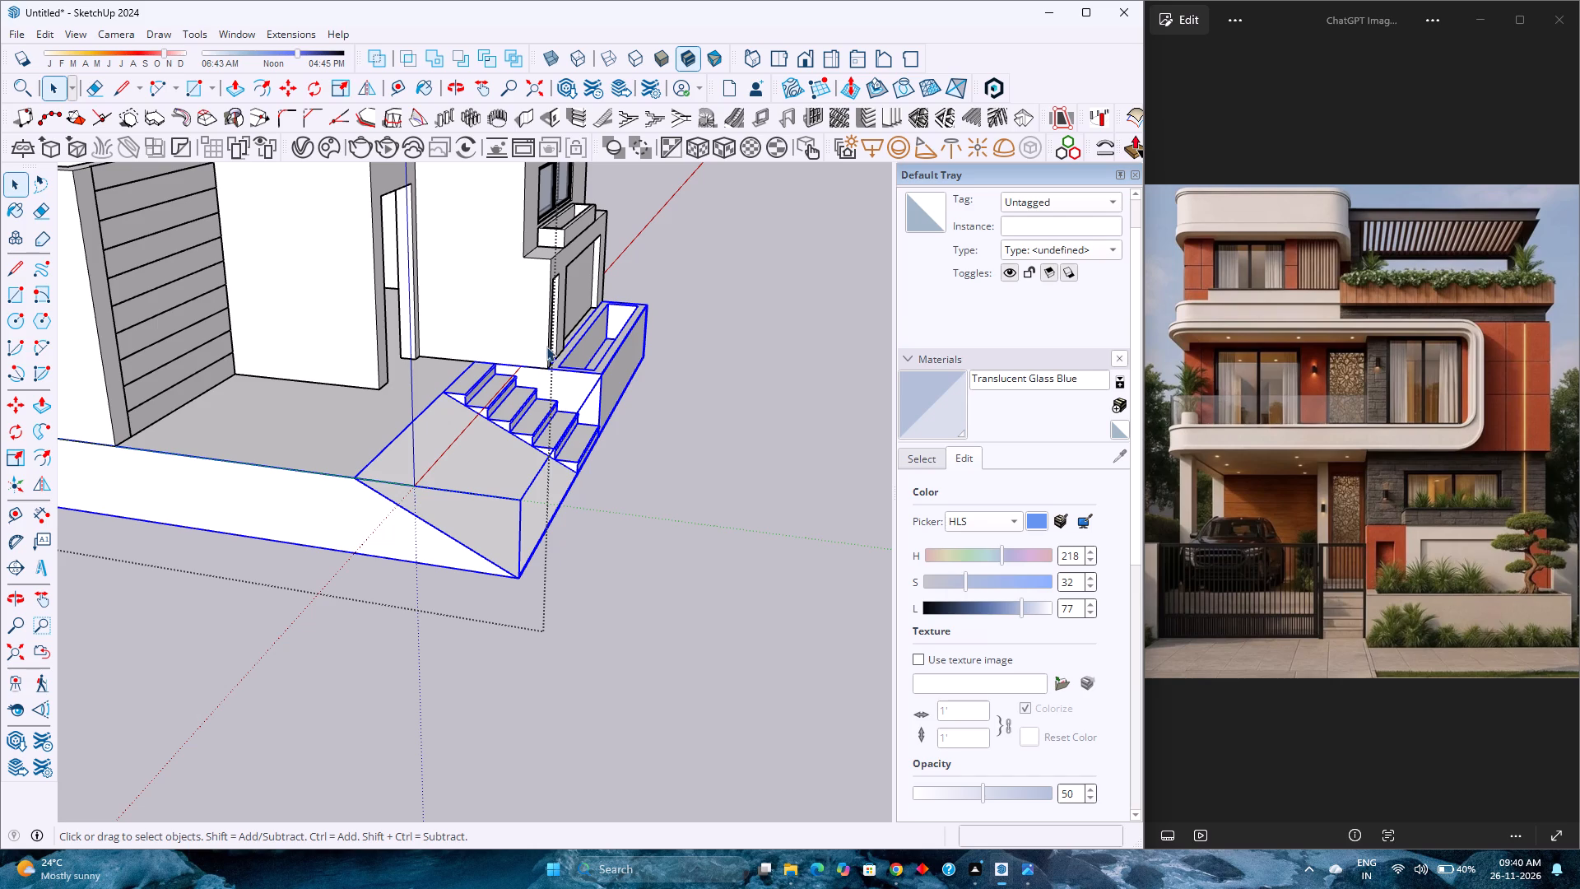
{"action": "left_click", "coordinate": [602, 687]}
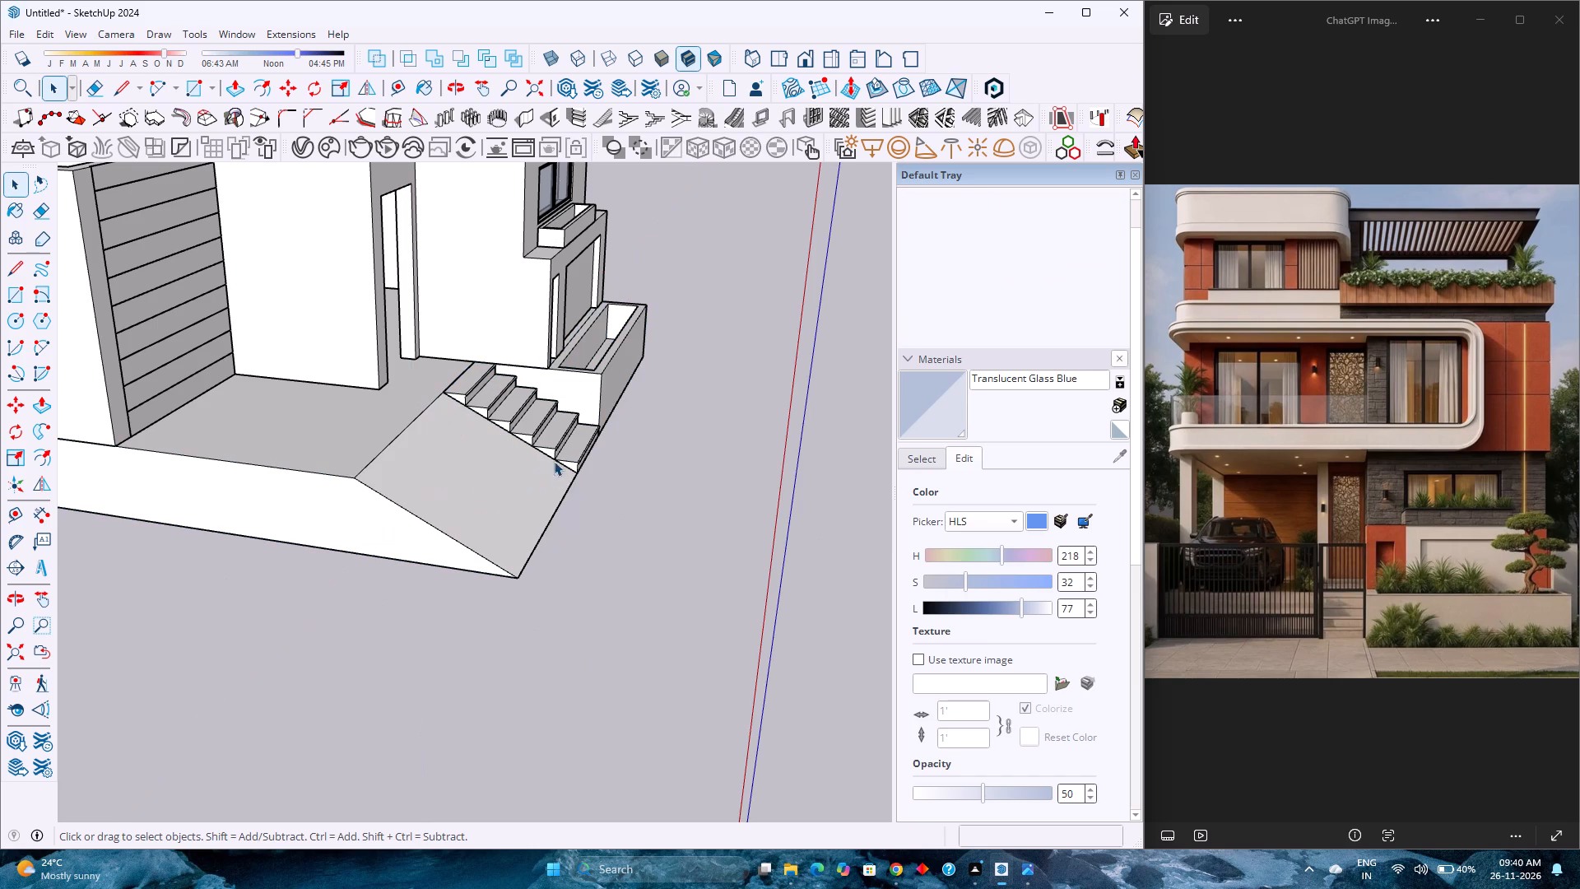
{"action": "left_click", "coordinate": [559, 443]}
{"action": "double_click", "coordinate": [559, 443]}
{"action": "left_click", "coordinate": [560, 443]}
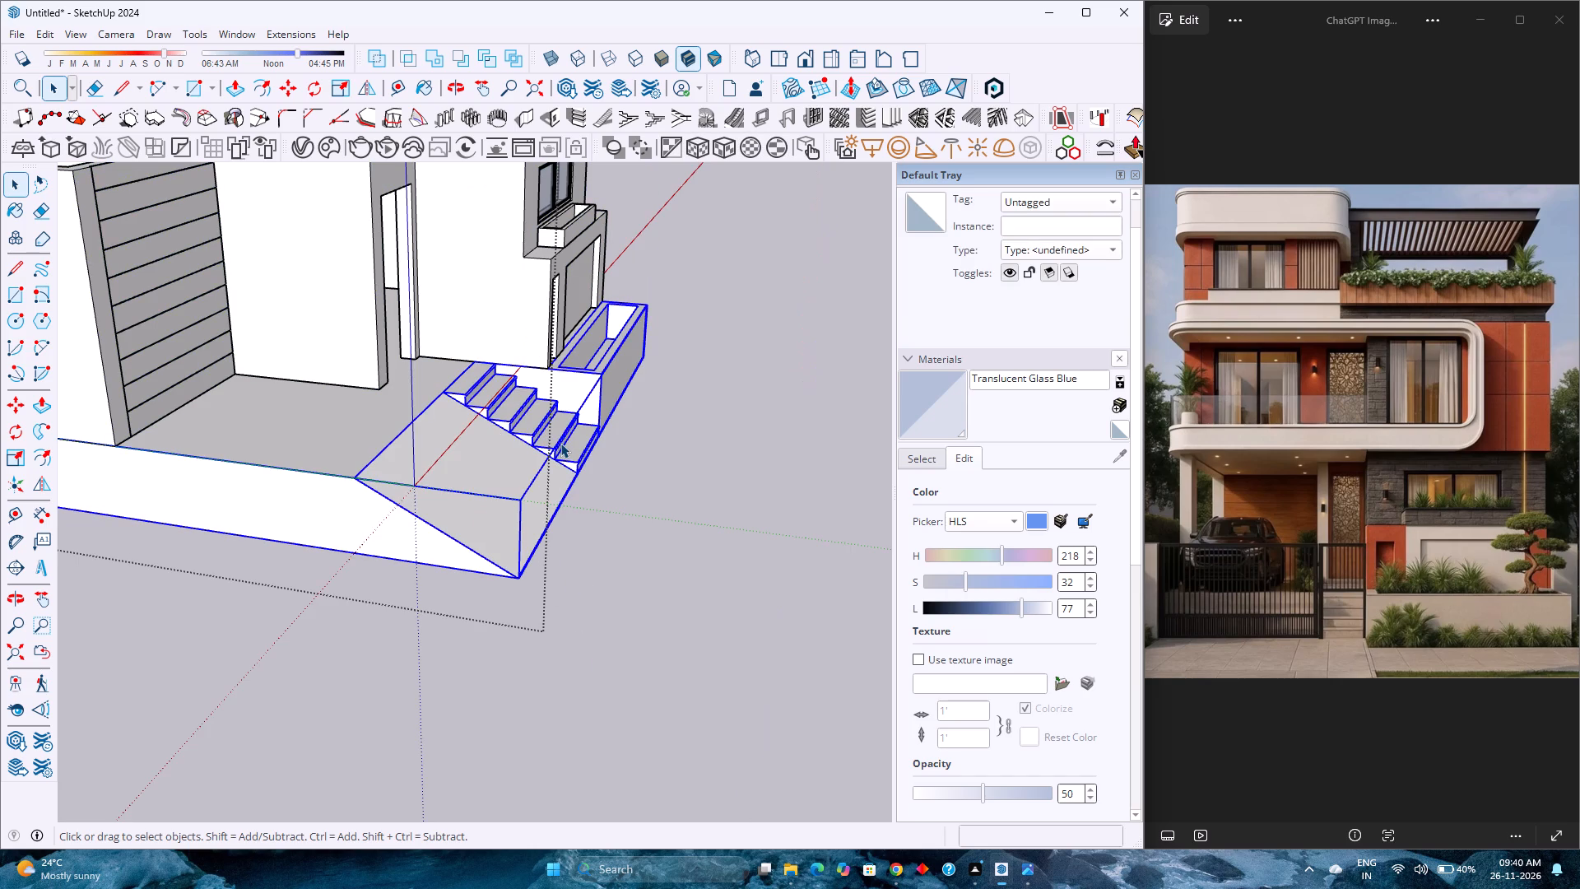
{"action": "left_click", "coordinate": [655, 610]}
Undo the ramp, the placed stair and the separate stair profile, back to the stepped outline on the planter's side wall.
{"action": "key", "text": "ctrl+z"}
{"action": "key", "text": "ctrl+z"}
{"action": "key", "text": "ctrl+z"}
{"action": "key", "text": "ctrl+z"}
{"action": "key", "text": "ctrl+z"}
{"action": "key", "text": "ctrl+z"}
{"action": "key", "text": "ctrl+z"}
{"action": "key", "text": "ctrl+z"}
{"action": "key", "text": "ctrl+z"}
{"action": "key", "text": "ctrl+z"}
{"action": "key", "text": "ctrl+z"}
{"action": "key", "text": "ctrl+z"}
{"action": "key", "text": "ctrl+z"}
{"action": "key", "text": "ctrl+z"}
{"action": "key", "text": "ctrl+z"}
{"action": "key", "text": "ctrl+z"}
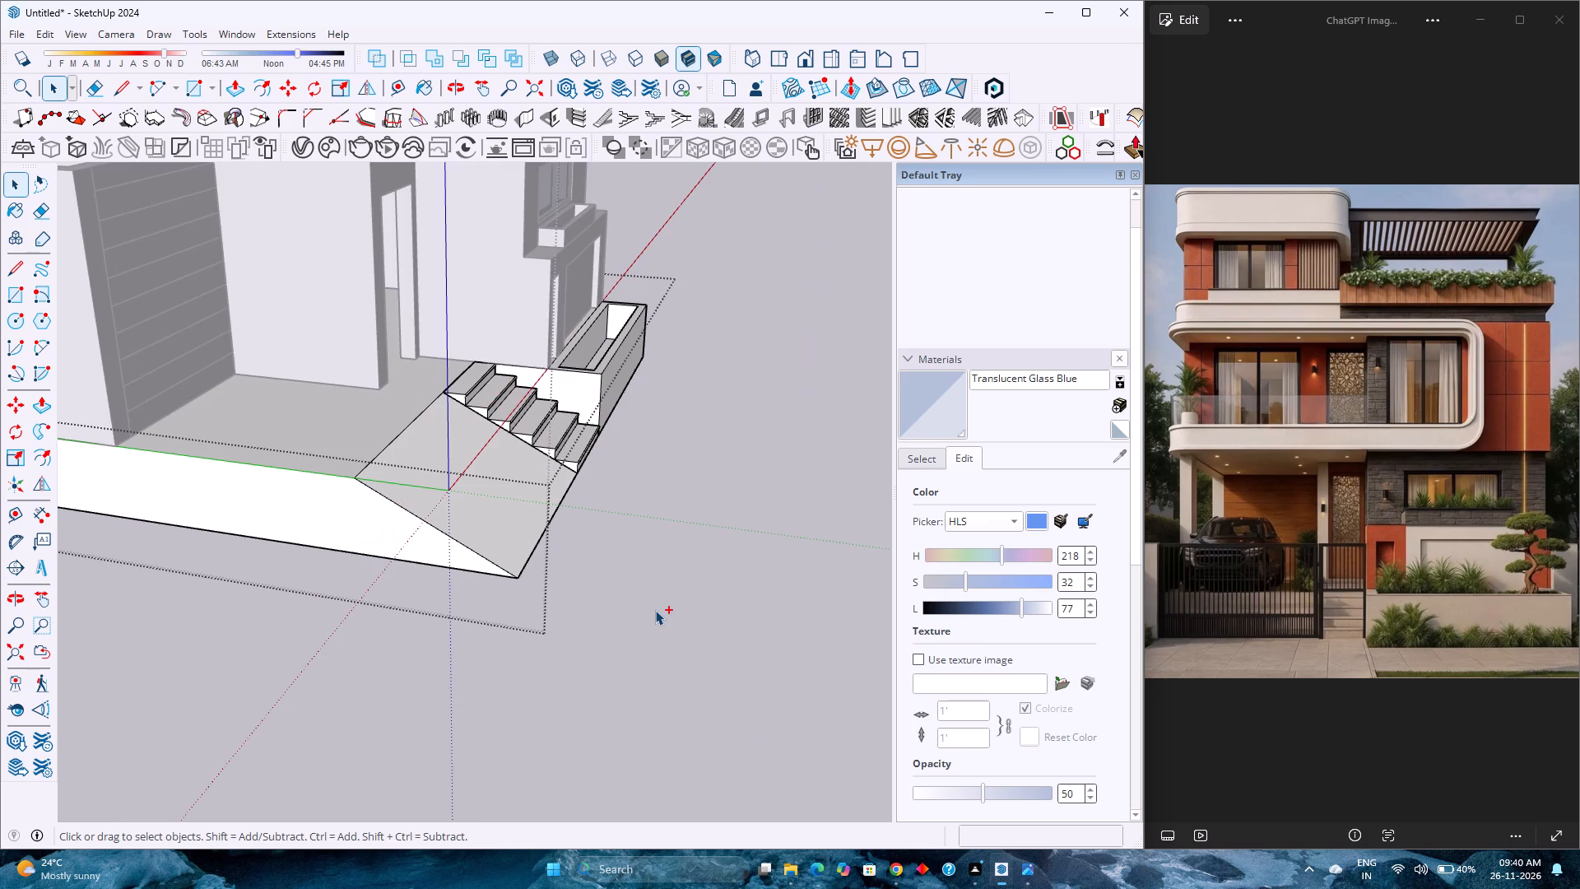
{"action": "key", "text": "ctrl+z"}
{"action": "key", "text": "ctrl+z"}
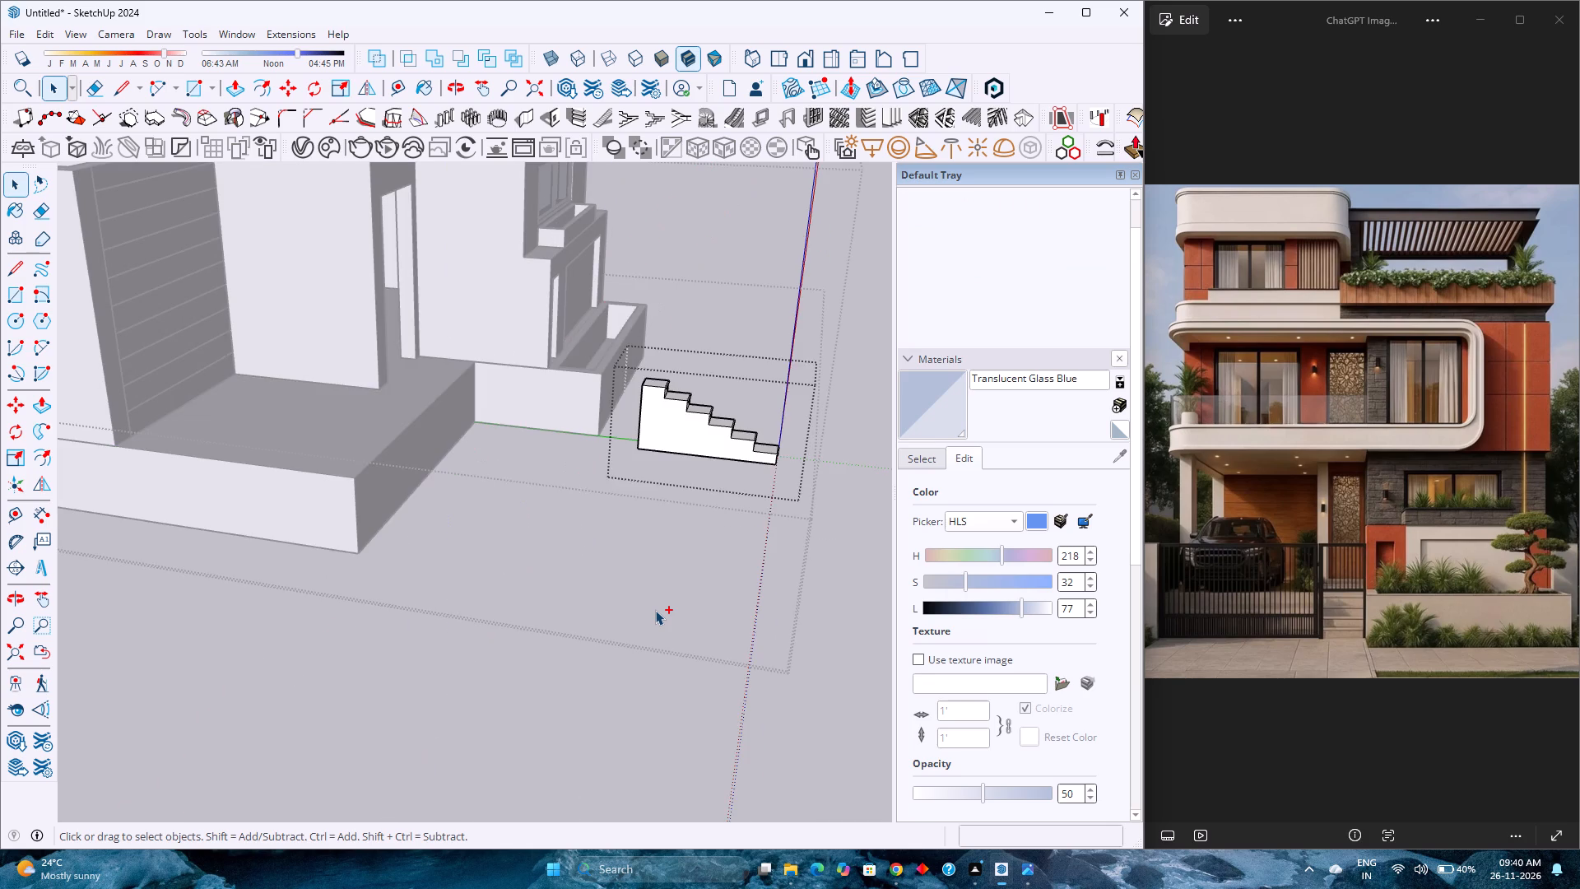
{"action": "key", "text": "ctrl+z"}
{"action": "key", "text": "ctrl+z"}
{"action": "key", "text": "ctrl+z"}
{"action": "key", "text": "ctrl+z"}
{"action": "key", "text": "ctrl+z"}
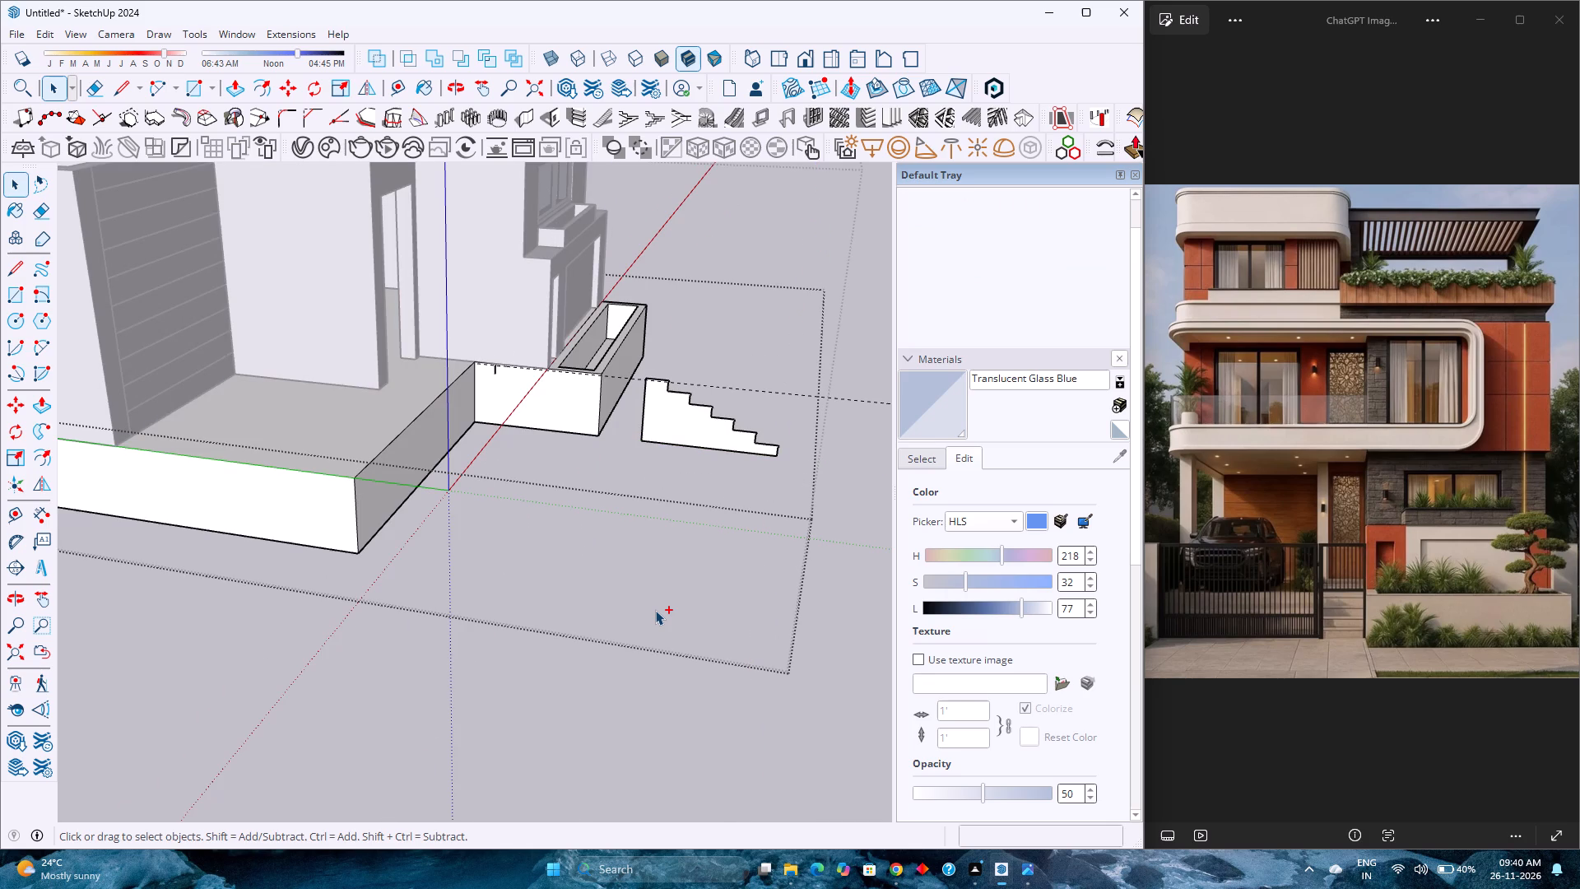
{"action": "key", "text": "ctrl+z"}
{"action": "key", "text": "ctrl+z"}
{"action": "key", "text": "ctrl+z"}
{"action": "key", "text": "ctrl+z"}
{"action": "key", "text": "ctrl+z"}
{"action": "key", "text": "ctrl+z"}
{"action": "key", "text": "ctrl+z"}
{"action": "key", "text": "ctrl+z"}
{"action": "key", "text": "ctrl+z"}
{"action": "key", "text": "ctrl+z"}
{"action": "key", "text": "ctrl+z"}
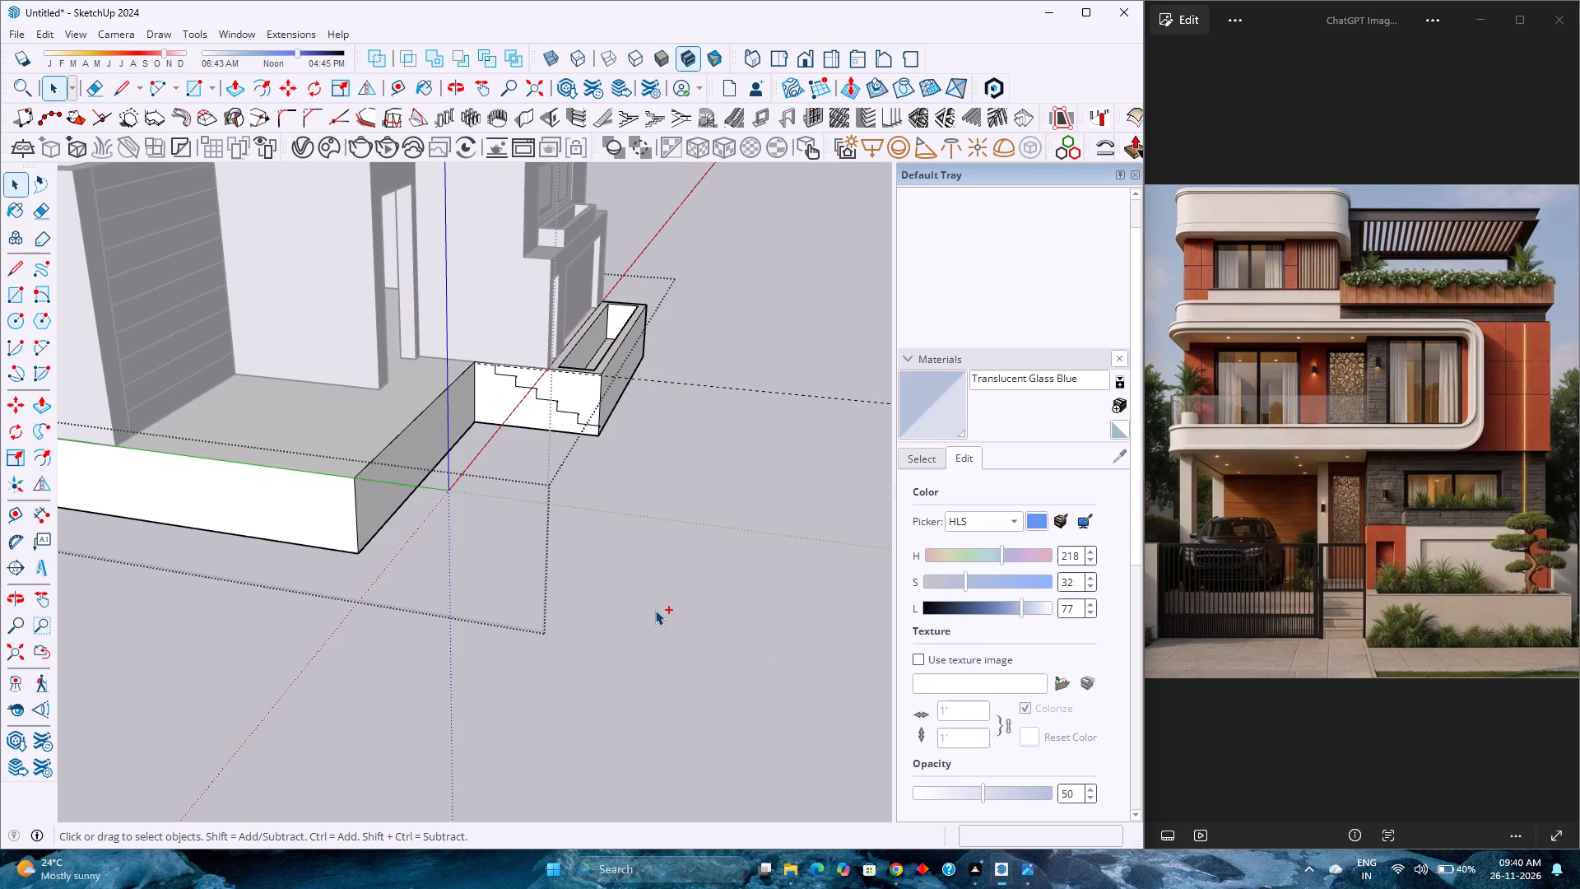
Redo the undone edits until the stepped stair profile stands separate beside the planter.
{"action": "key", "text": "ctrl+y"}
{"action": "key", "text": "ctrl+y"}
{"action": "key", "text": "ctrl+y"}
{"action": "key", "text": "ctrl+y"}
{"action": "key", "text": "ctrl+y"}
{"action": "key", "text": "ctrl+y"}
{"action": "key", "text": "ctrl+y"}
{"action": "key", "text": "ctrl+y"}
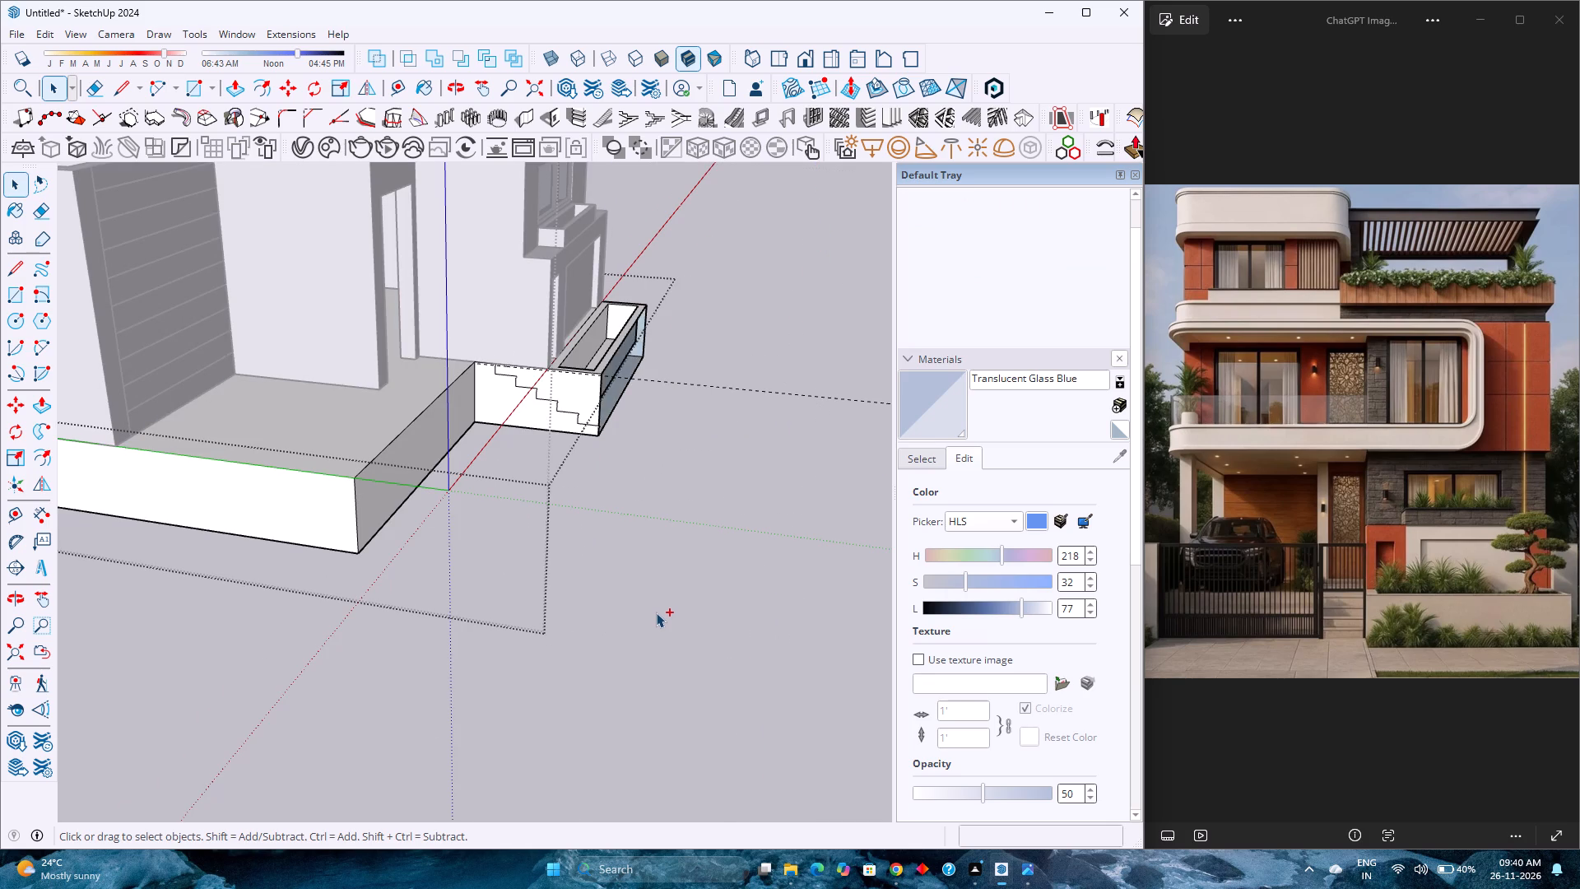
{"action": "key", "text": "ctrl+y"}
{"action": "key", "text": "ctrl+y"}
{"action": "key", "text": "ctrl+y"}
{"action": "key", "text": "ctrl+y"}
{"action": "key", "text": "ctrl+y"}
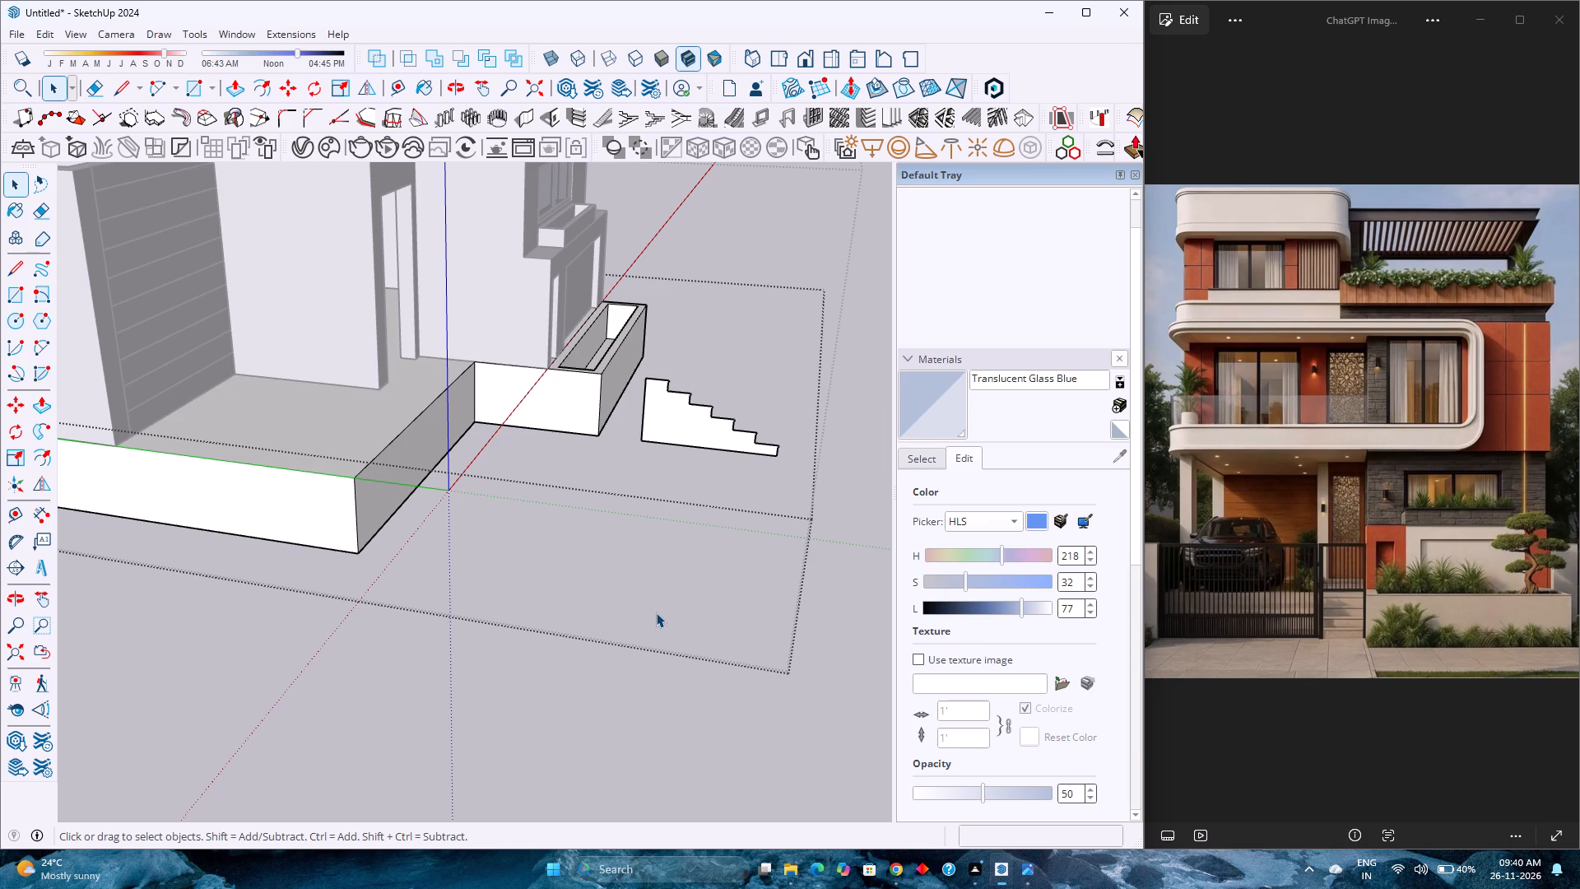
Delete the separate stepped stair profile beside the planter, including its face and edges, and leave the group.
{"action": "key", "text": "space"}
{"action": "left_click", "coordinate": [704, 444]}
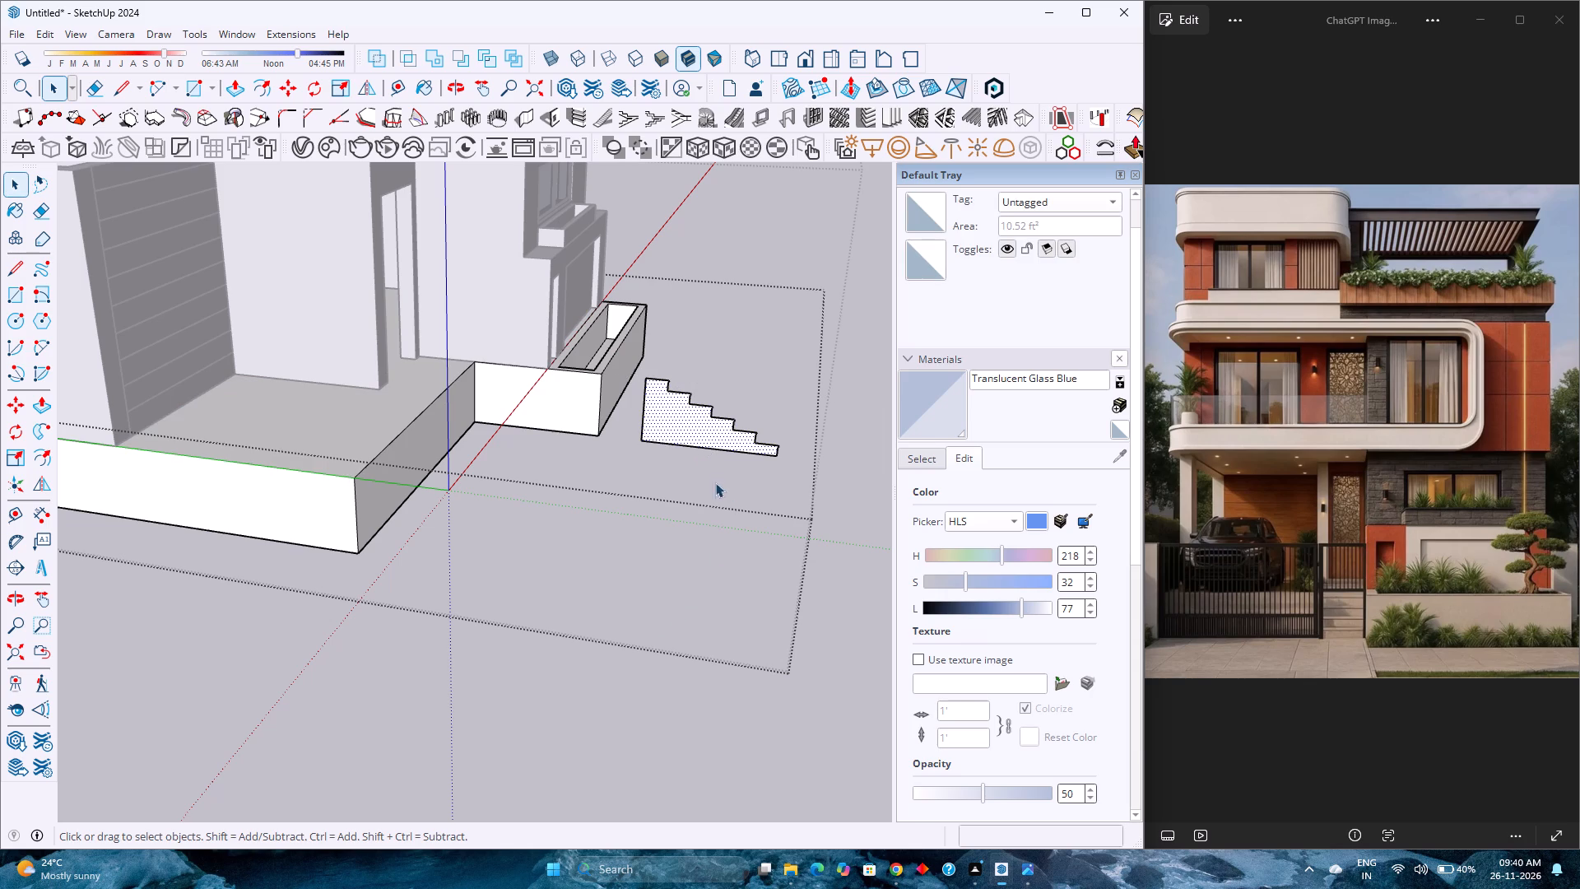
{"action": "key", "text": "Escape"}
{"action": "left_click", "coordinate": [713, 435]}
{"action": "triple_click", "coordinate": [713, 435]}
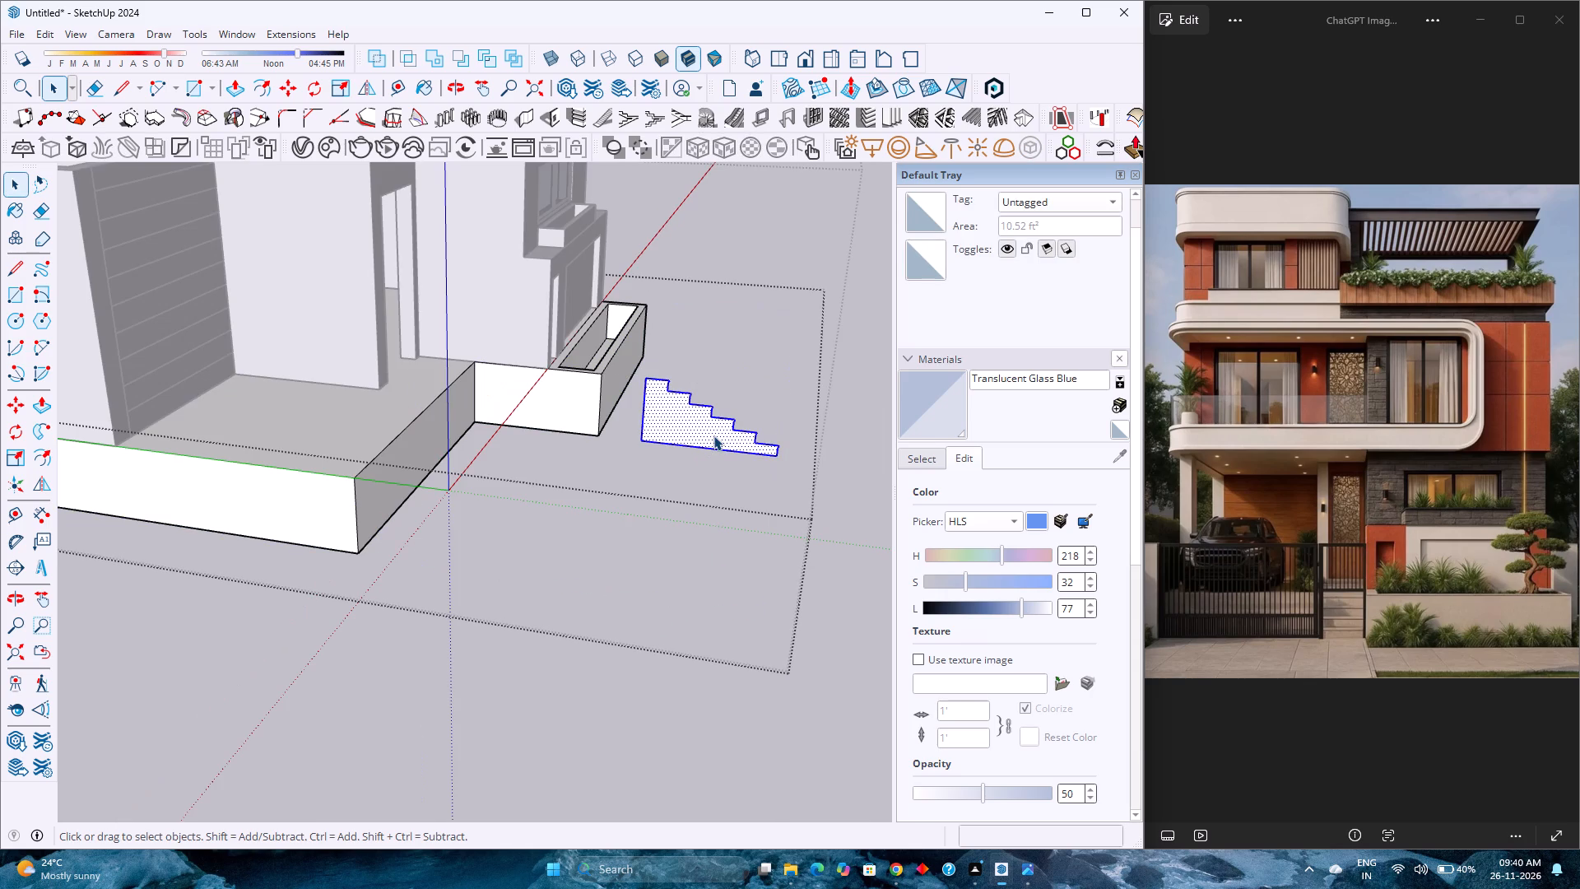
{"action": "key", "text": "Delete"}
{"action": "scroll", "coordinate": [456, 310], "scroll_direction": "up", "scroll_amount": 3}
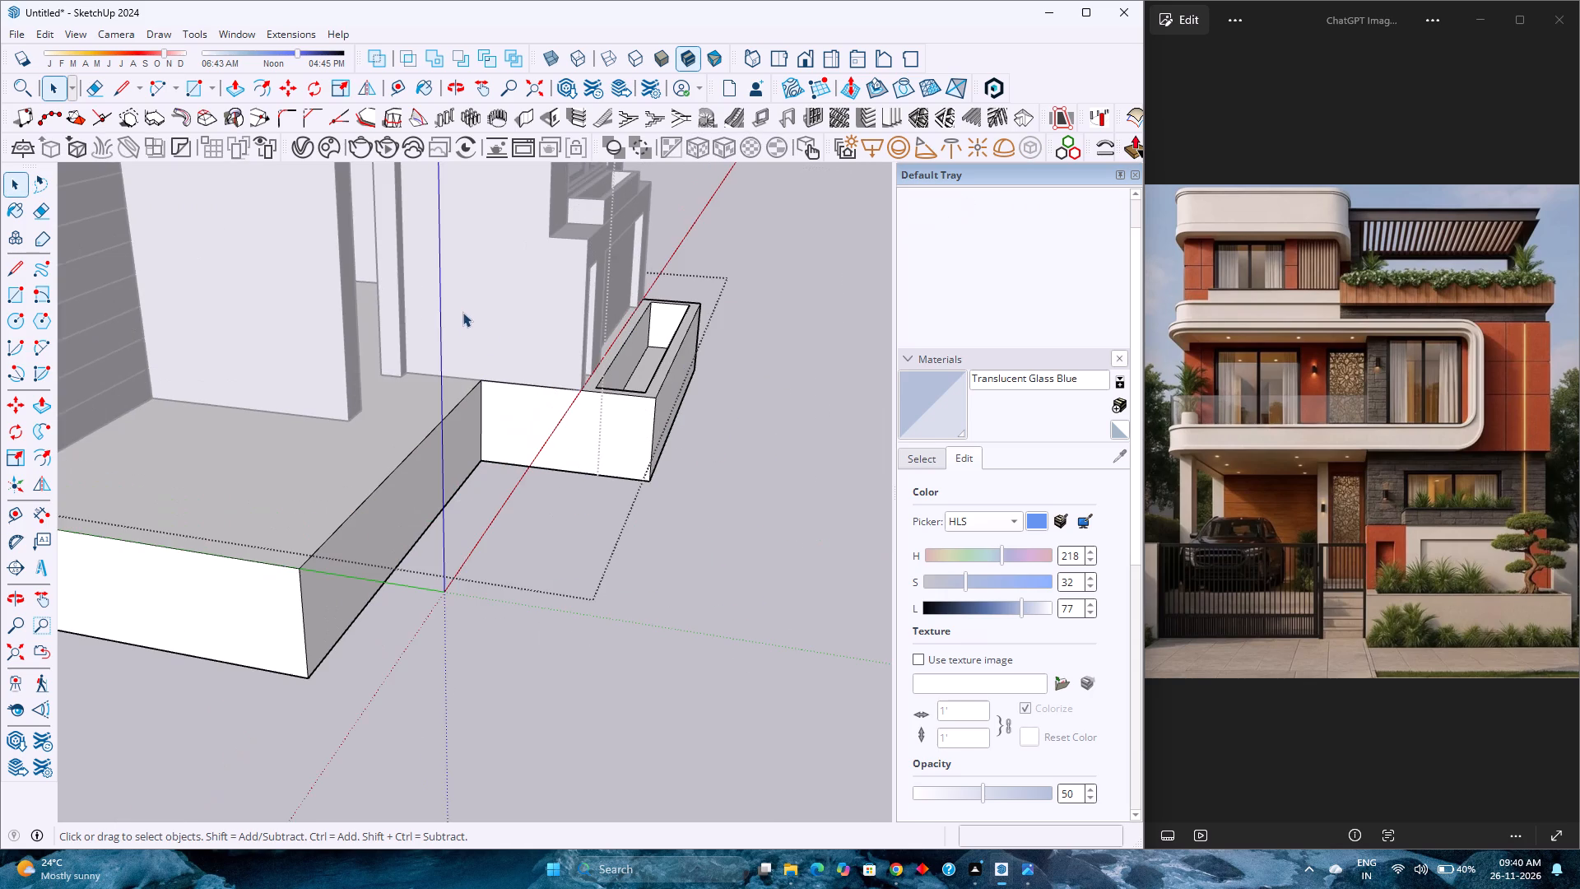
{"action": "scroll", "coordinate": [509, 380], "scroll_direction": "up", "scroll_amount": 4}
{"action": "middle_click_drag", "start_coordinate": [521, 384], "coordinate": [591, 524], "text": "shift"}
{"action": "middle_click", "coordinate": [591, 524], "text": "shift"}
{"action": "scroll", "coordinate": [564, 480], "scroll_direction": "down", "scroll_amount": 5}
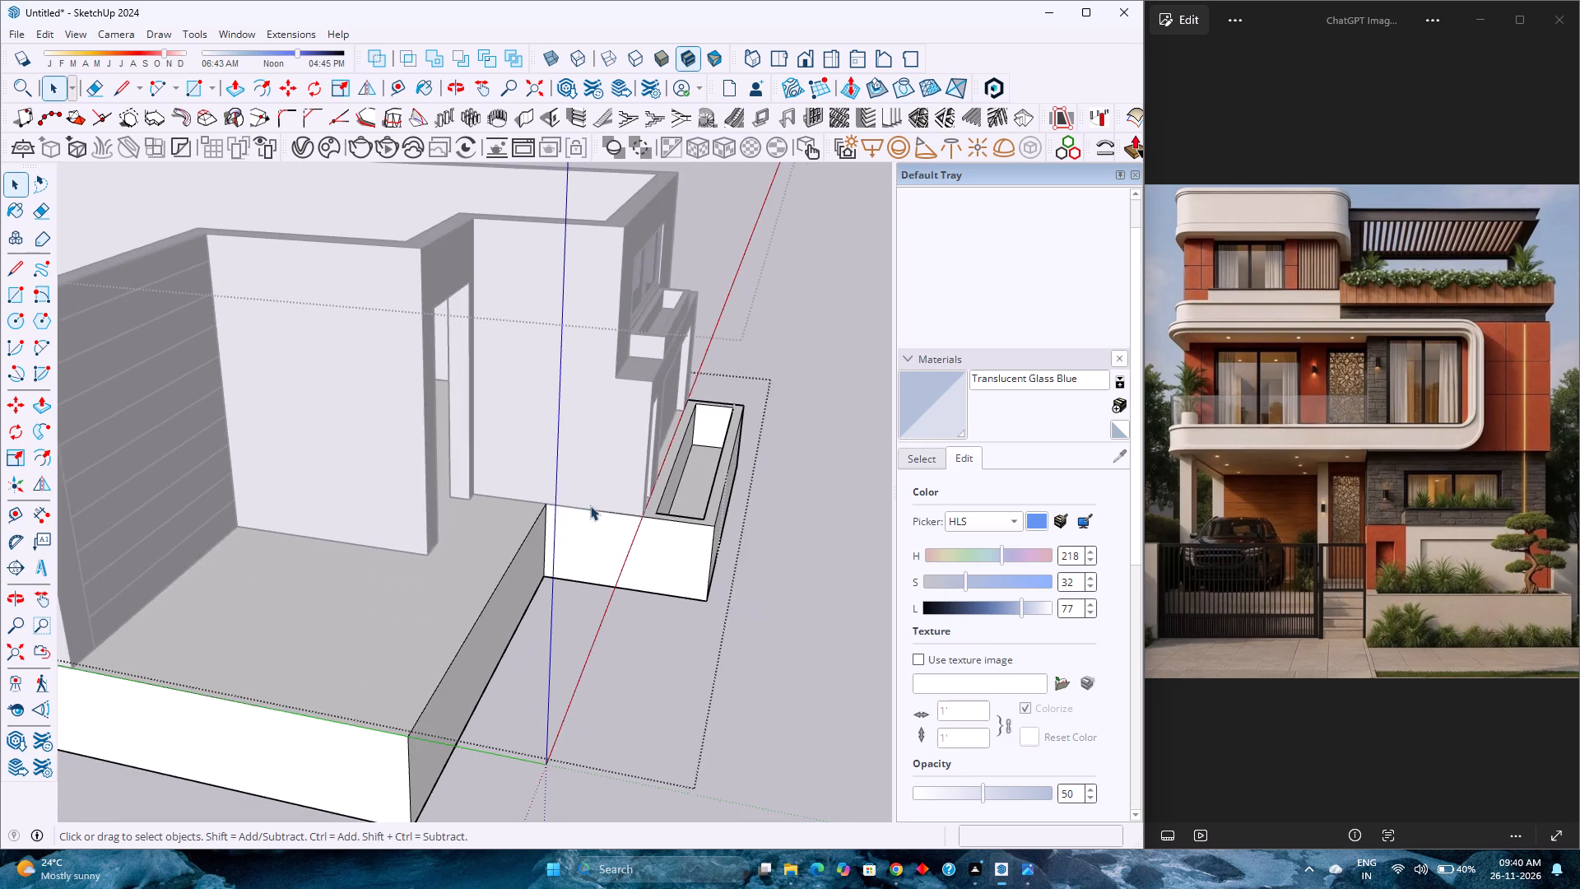
{"action": "middle_click_drag", "start_coordinate": [590, 505], "coordinate": [515, 435]}
{"action": "middle_click", "coordinate": [515, 435]}
{"action": "scroll", "coordinate": [516, 447], "scroll_direction": "up", "scroll_amount": 5}
{"action": "scroll", "coordinate": [516, 447], "scroll_direction": "down", "scroll_amount": 2}
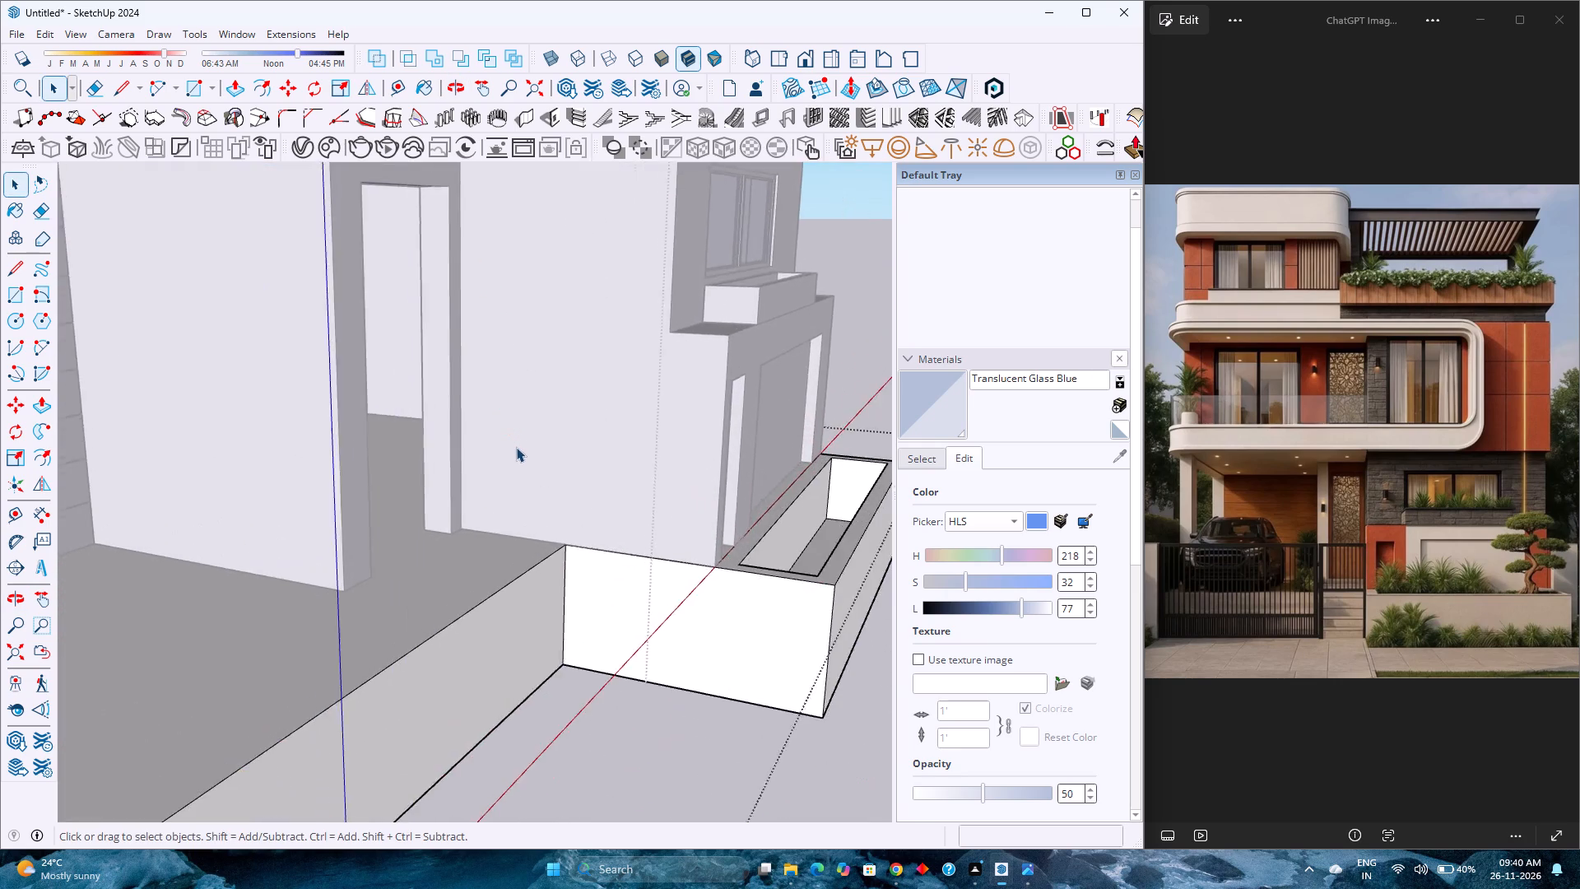
{"action": "scroll", "coordinate": [516, 447], "scroll_direction": "down", "scroll_amount": 3}
{"action": "scroll", "coordinate": [516, 447], "scroll_direction": "up", "scroll_amount": 4}
{"action": "key", "text": "Escape"}
Place a vertical guide on the planter's side wall, offset from its inner edge to the house wall's corner.
{"action": "scroll", "coordinate": [598, 508], "scroll_direction": "up", "scroll_amount": 4}
{"action": "scroll", "coordinate": [598, 508], "scroll_direction": "down", "scroll_amount": 5}
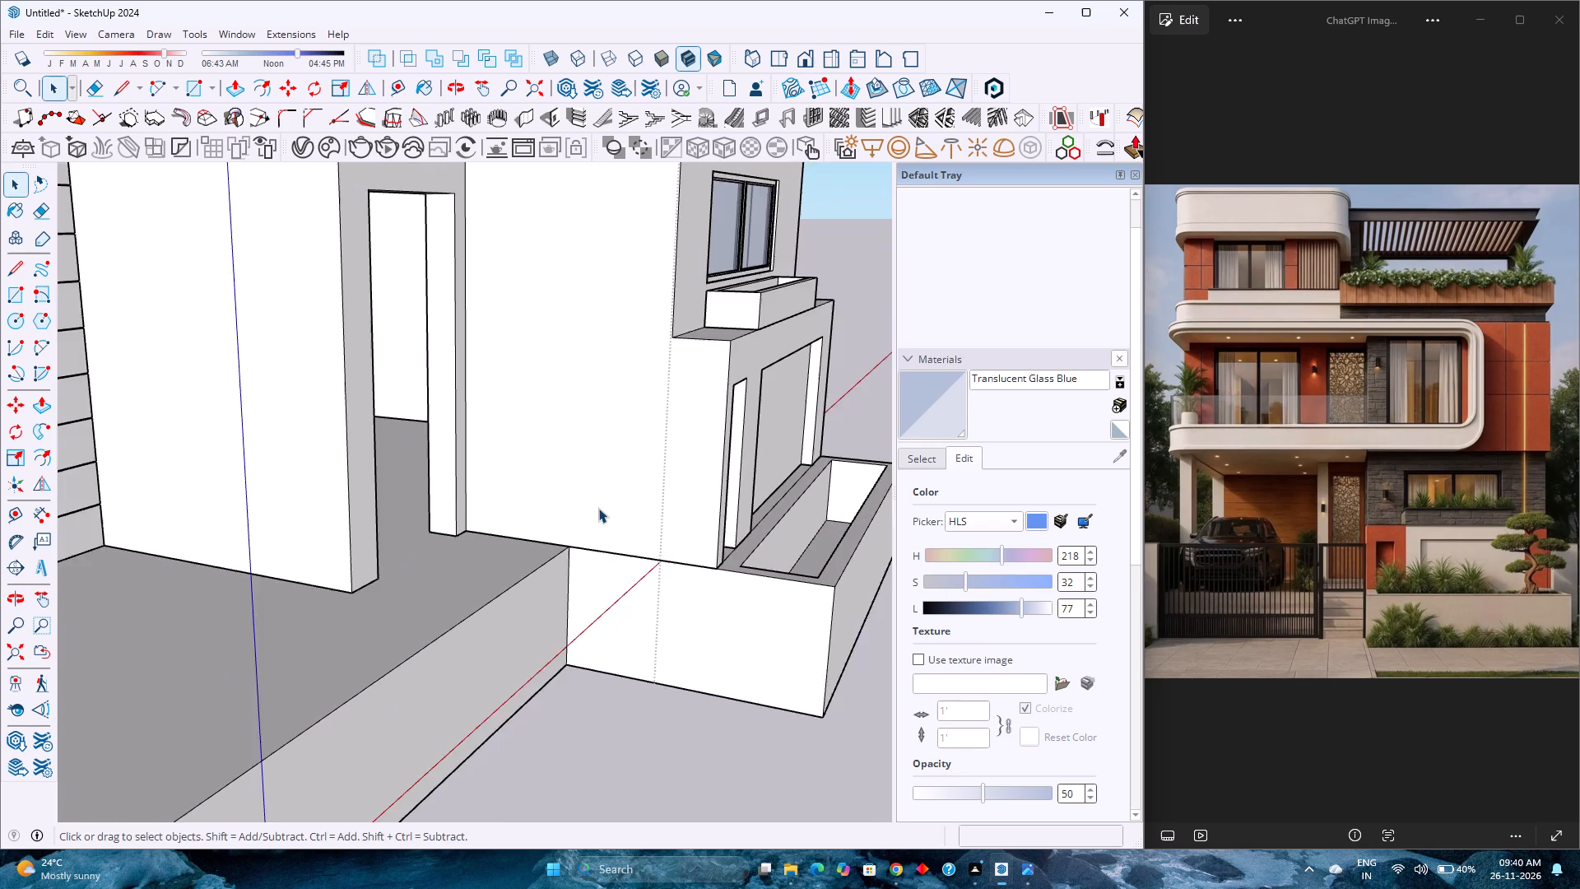
{"action": "scroll", "coordinate": [598, 508], "scroll_direction": "up", "scroll_amount": 1}
{"action": "middle_click_drag", "start_coordinate": [598, 508], "coordinate": [620, 512]}
{"action": "middle_click", "coordinate": [620, 512]}
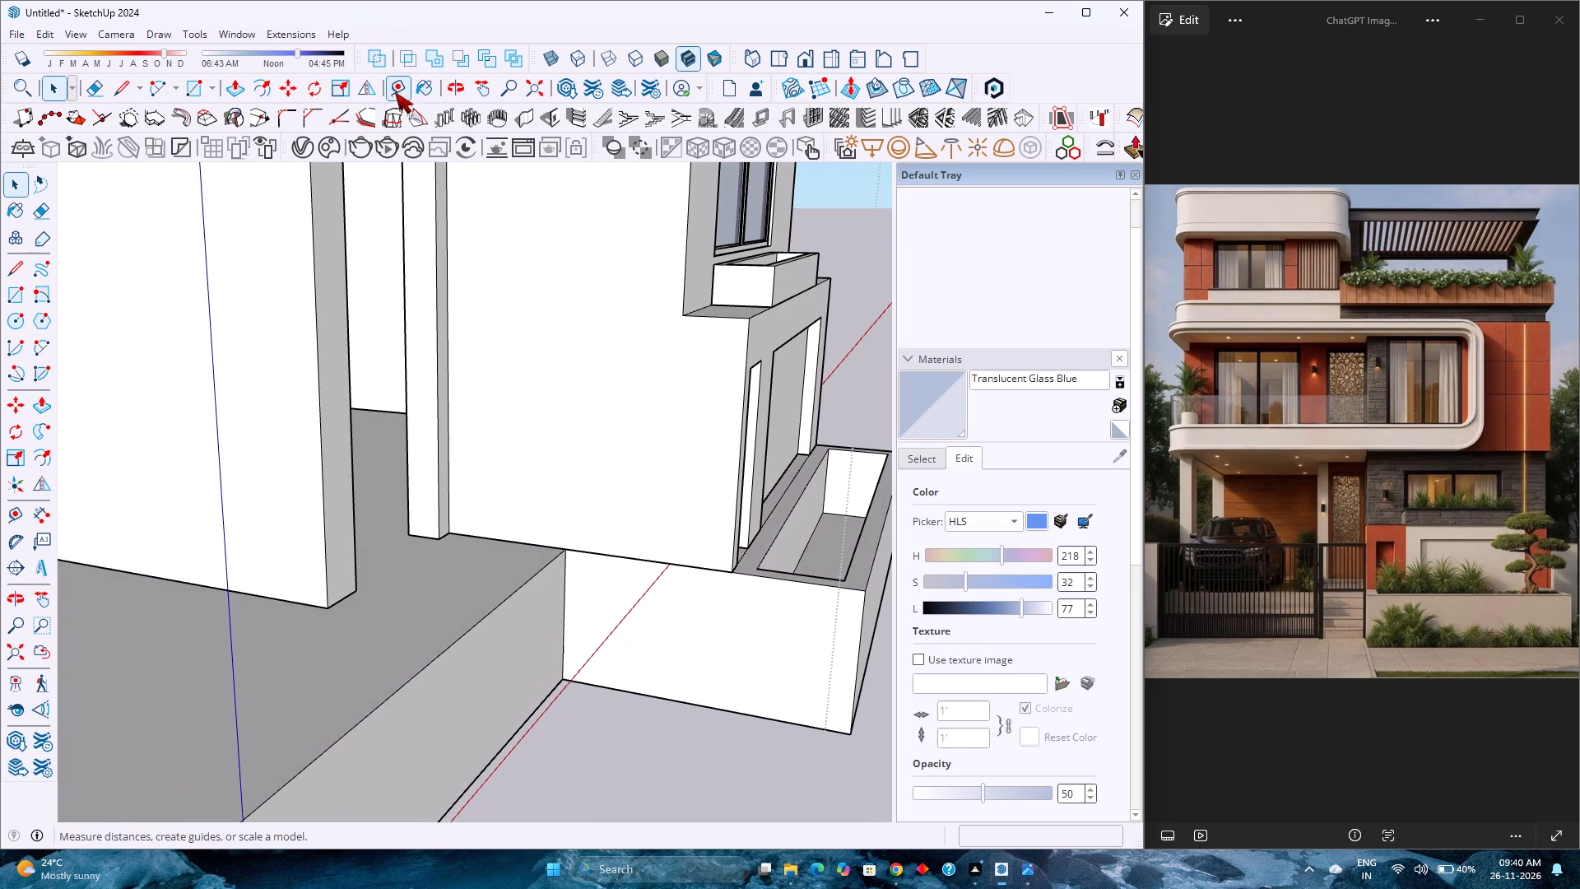
{"action": "left_click", "coordinate": [395, 92]}
{"action": "left_click", "coordinate": [564, 571]}
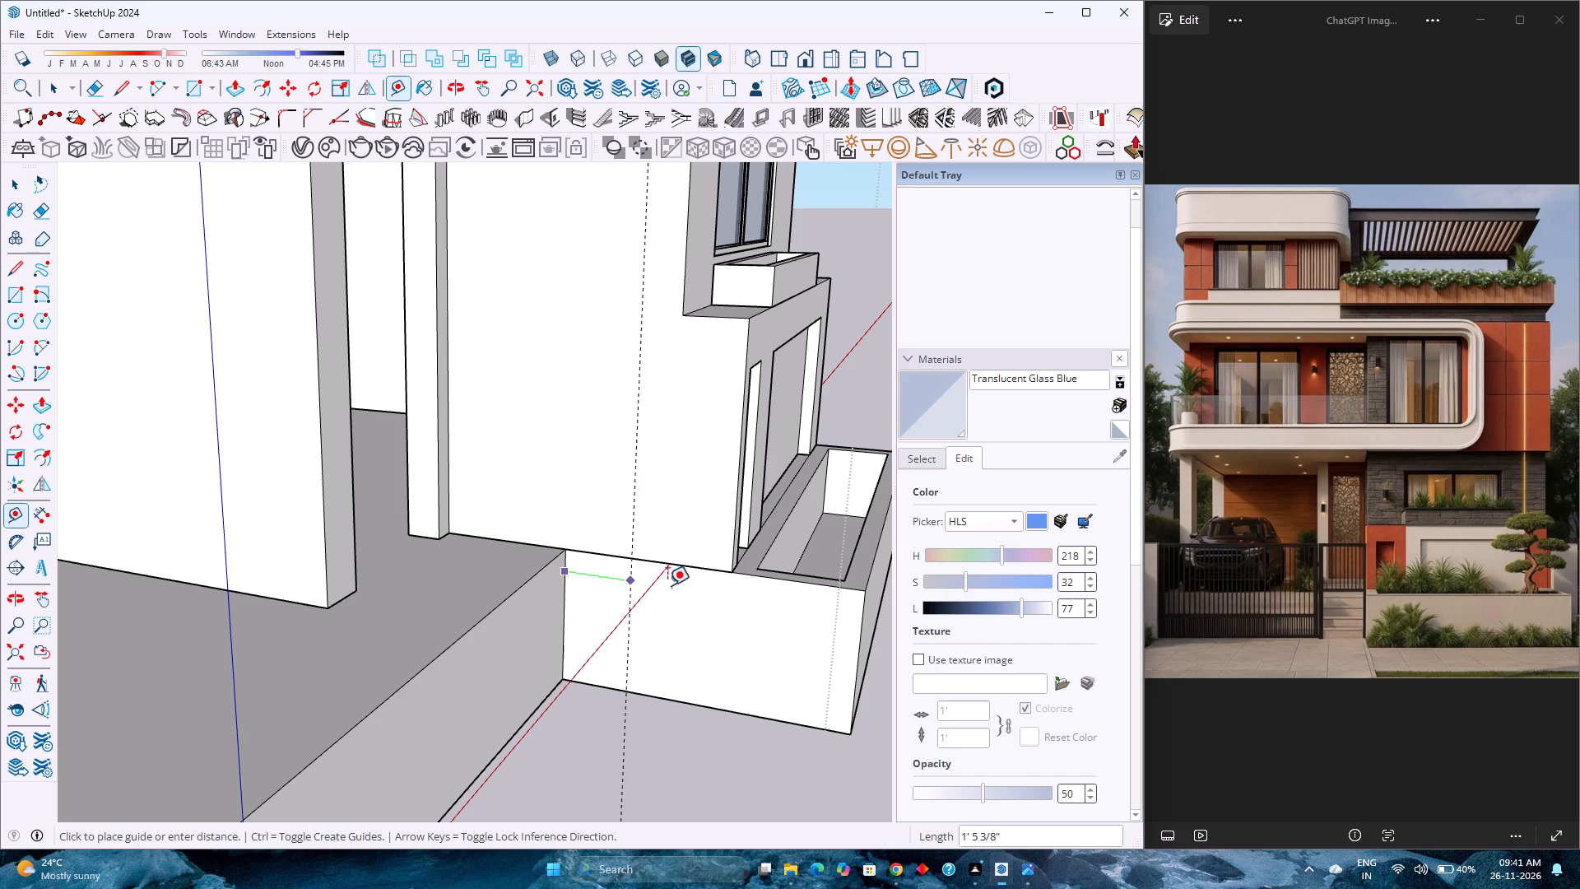
{"action": "left_click", "coordinate": [735, 574]}
Push the plinth's side face facing the stair recess inward by 9", widening the recess, and leave the group.
{"action": "scroll", "coordinate": [621, 643], "scroll_direction": "up", "scroll_amount": 3}
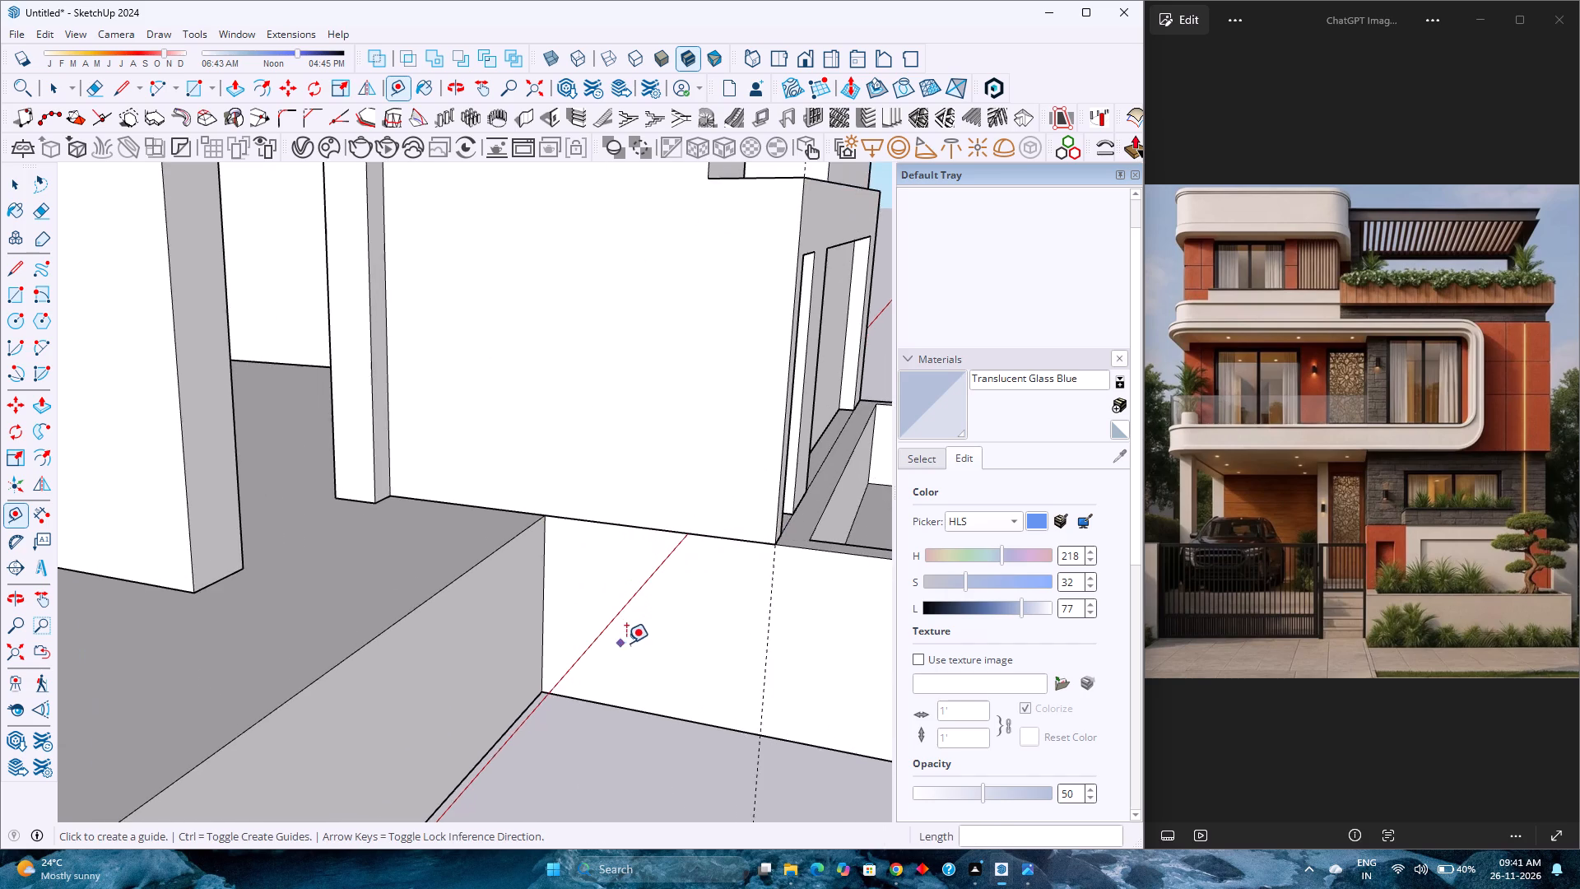
{"action": "scroll", "coordinate": [631, 643], "scroll_direction": "up", "scroll_amount": 1, "text": "shift"}
{"action": "middle_click_drag", "start_coordinate": [630, 643], "coordinate": [627, 505], "text": "shift"}
{"action": "scroll", "coordinate": [628, 499], "scroll_direction": "down", "scroll_amount": 3}
{"action": "key", "text": "p"}
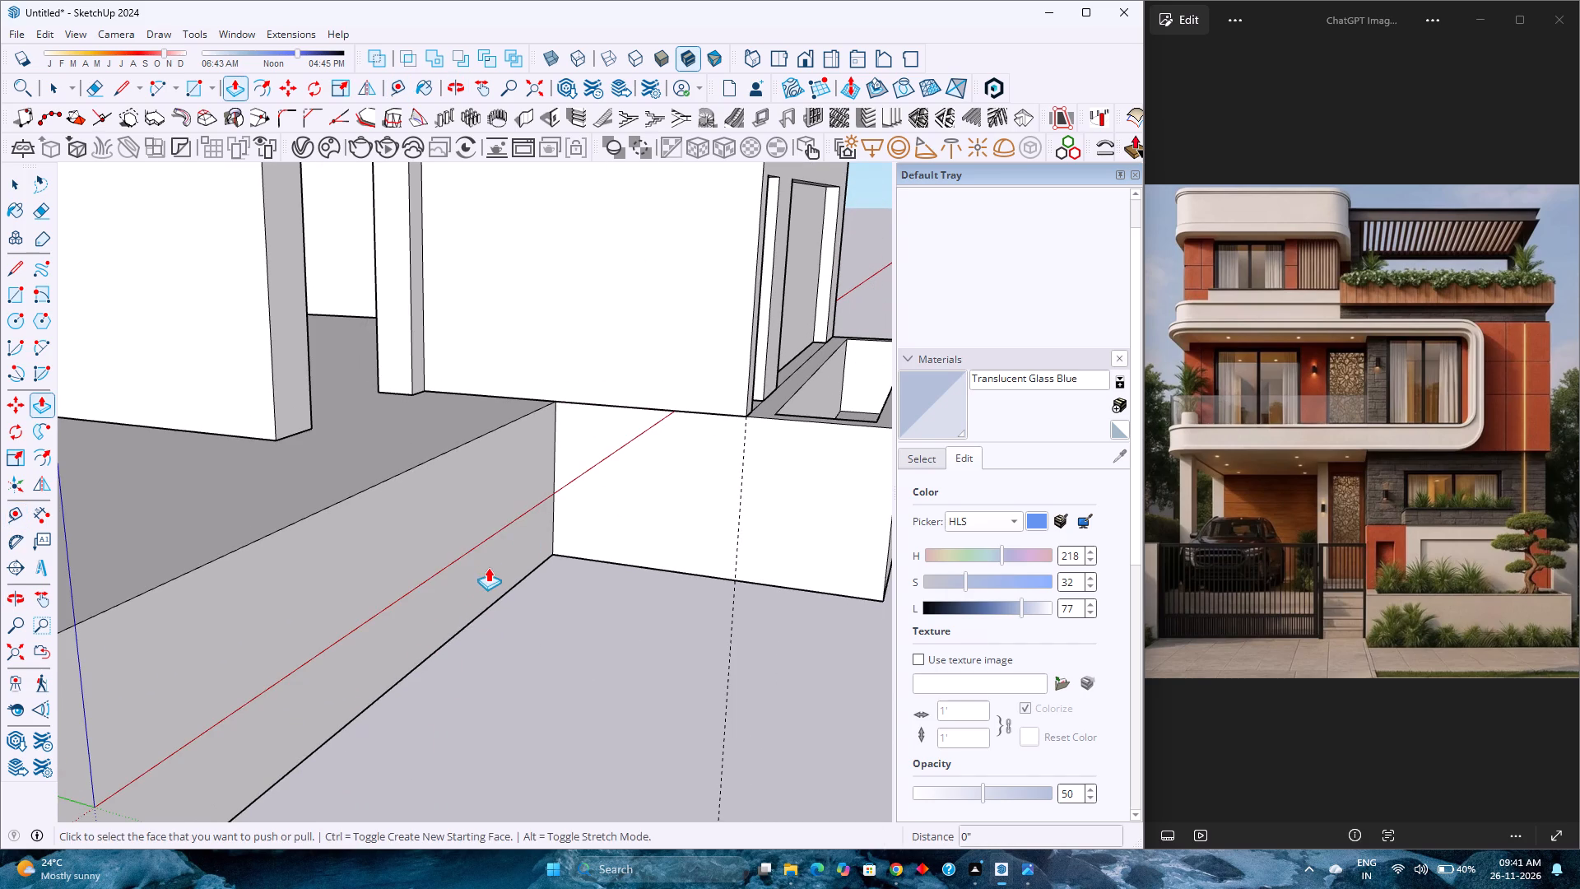
{"action": "key", "text": "space"}
{"action": "double_click", "coordinate": [482, 548]}
{"action": "scroll", "coordinate": [482, 548], "scroll_direction": "up", "scroll_amount": 2}
{"action": "key", "text": "p"}
{"action": "left_click", "coordinate": [482, 547]}
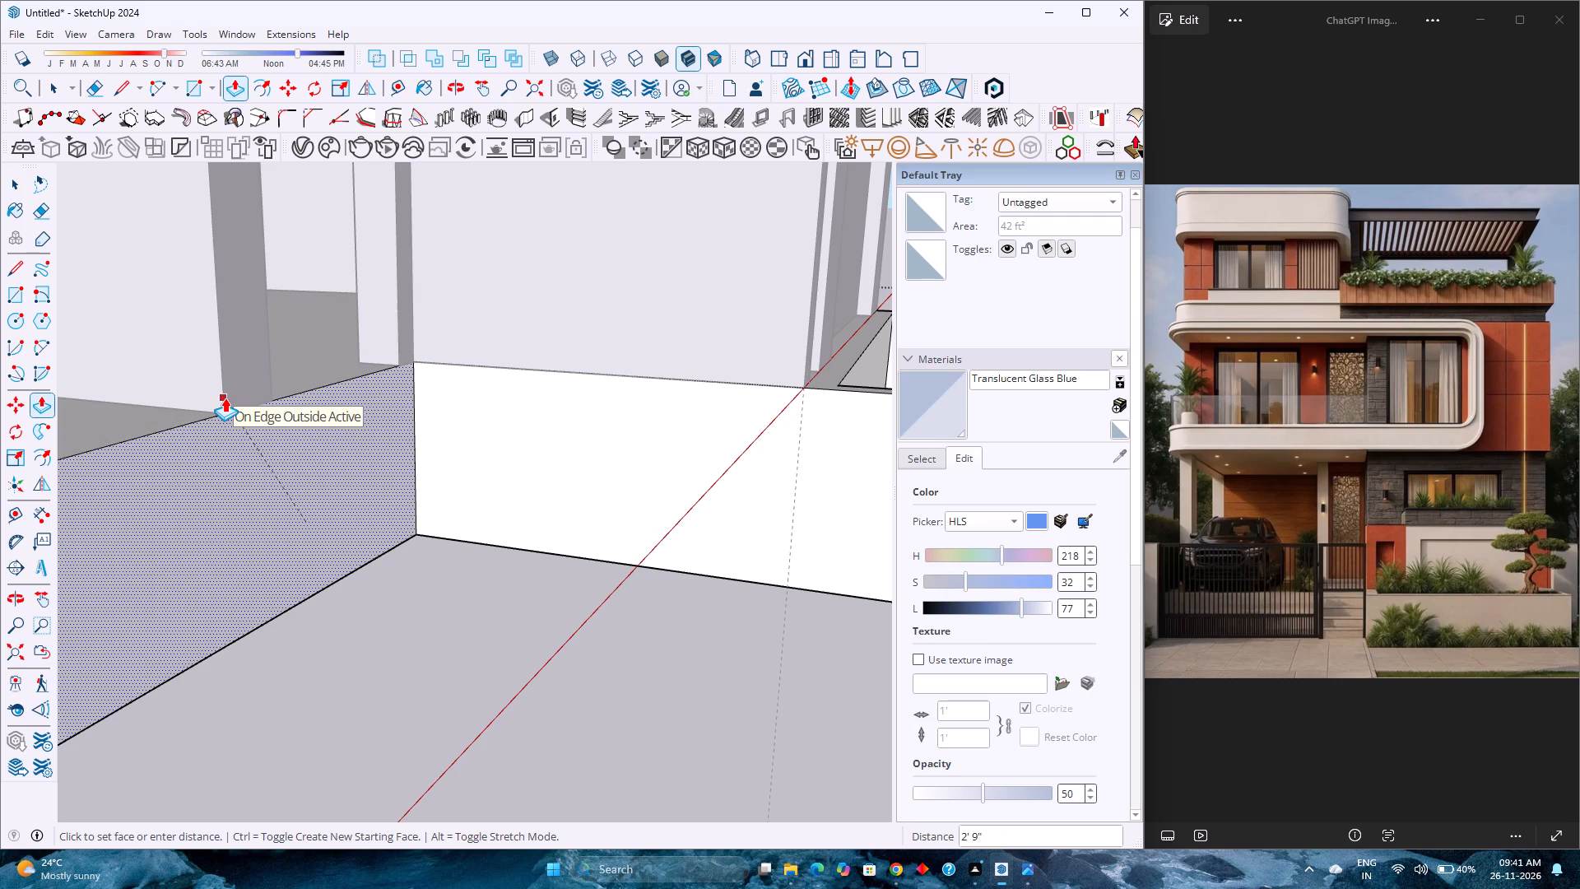
{"action": "key", "text": "9"}
{"action": "key", "text": "Return"}
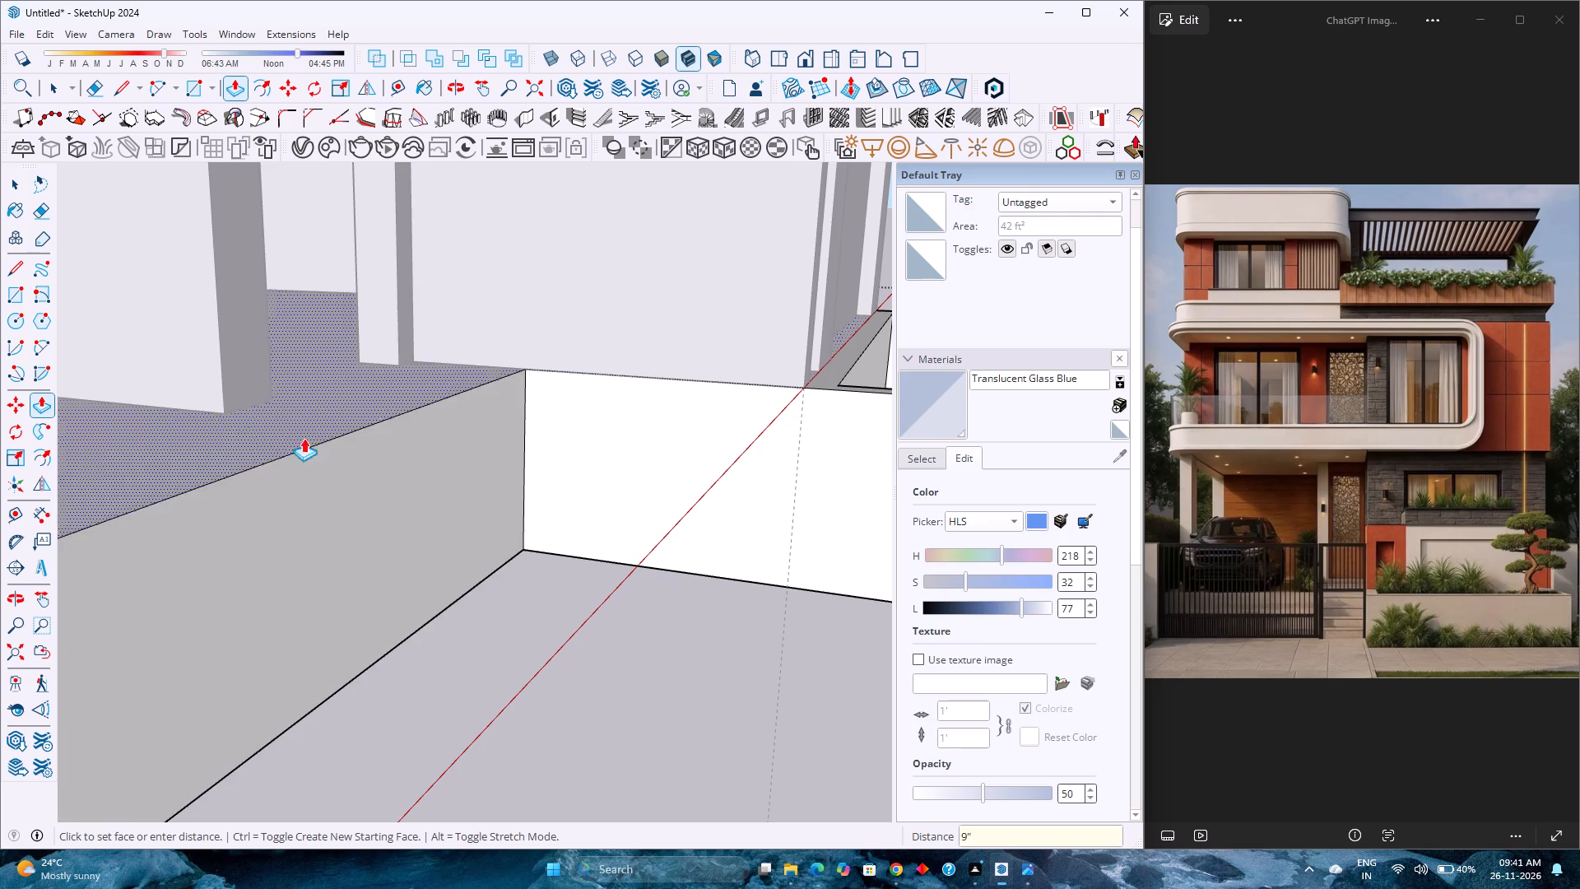
{"action": "scroll", "coordinate": [372, 463], "scroll_direction": "down", "scroll_amount": 5}
{"action": "key", "text": "space"}
{"action": "scroll", "coordinate": [504, 538], "scroll_direction": "down", "scroll_amount": 4}
{"action": "left_click", "coordinate": [736, 603]}
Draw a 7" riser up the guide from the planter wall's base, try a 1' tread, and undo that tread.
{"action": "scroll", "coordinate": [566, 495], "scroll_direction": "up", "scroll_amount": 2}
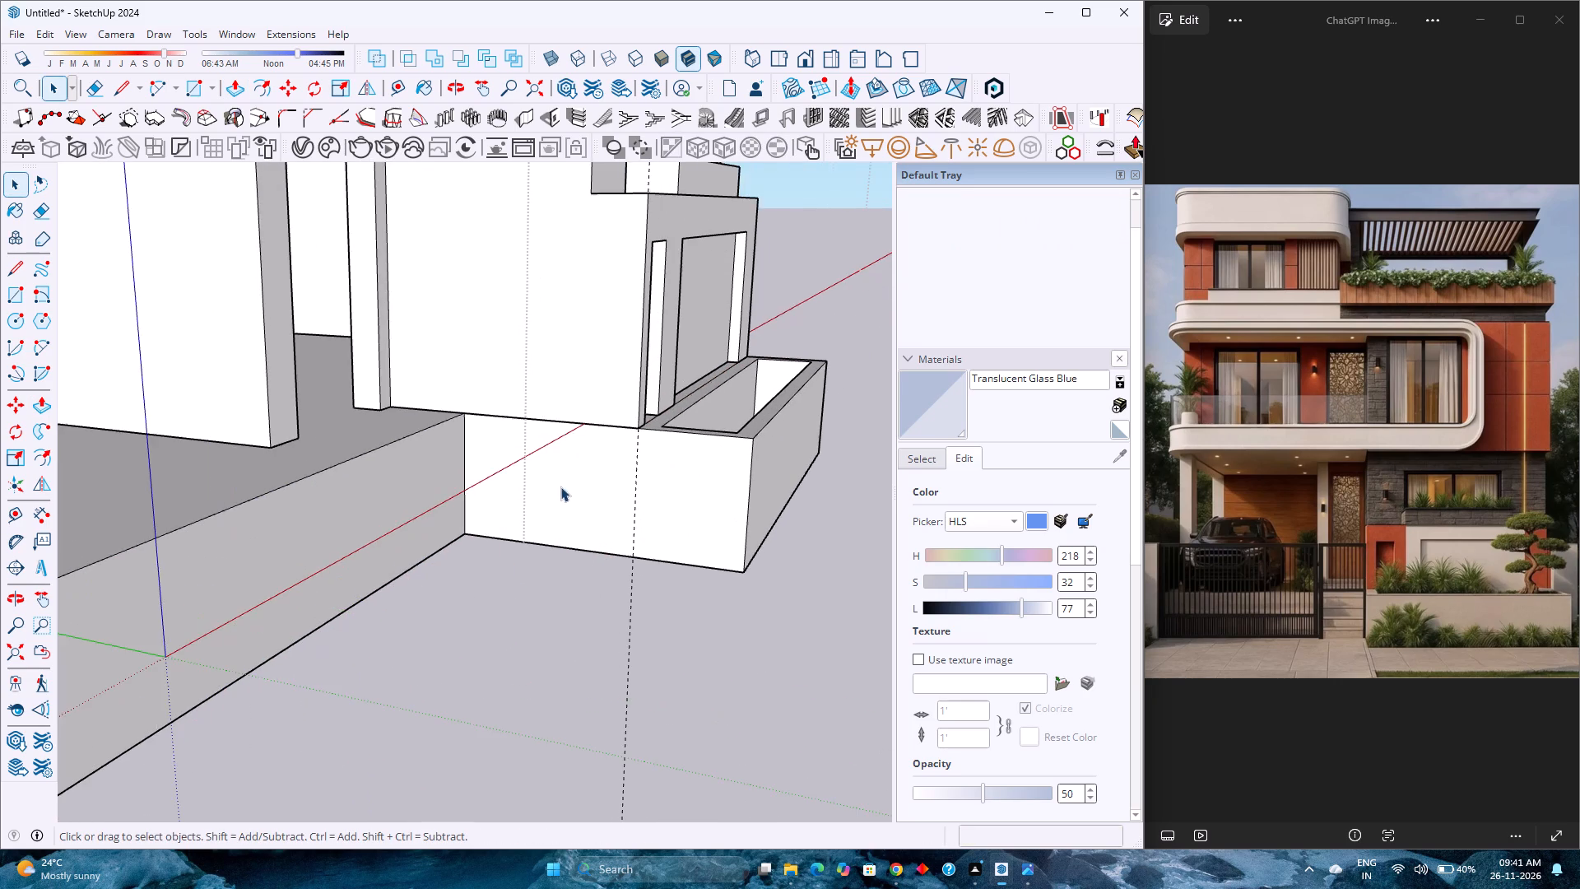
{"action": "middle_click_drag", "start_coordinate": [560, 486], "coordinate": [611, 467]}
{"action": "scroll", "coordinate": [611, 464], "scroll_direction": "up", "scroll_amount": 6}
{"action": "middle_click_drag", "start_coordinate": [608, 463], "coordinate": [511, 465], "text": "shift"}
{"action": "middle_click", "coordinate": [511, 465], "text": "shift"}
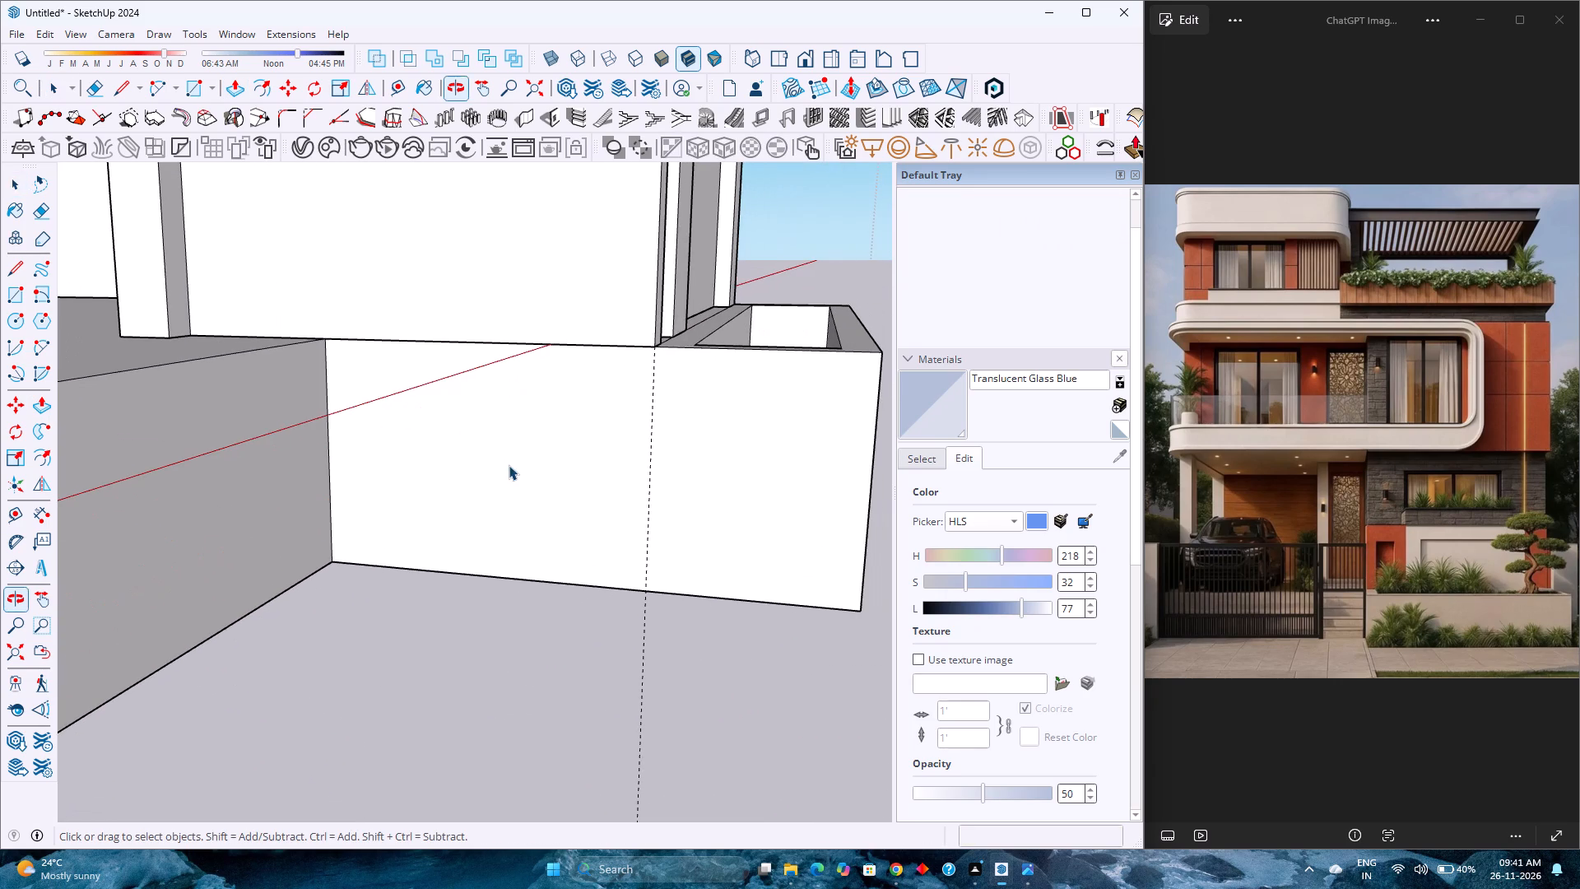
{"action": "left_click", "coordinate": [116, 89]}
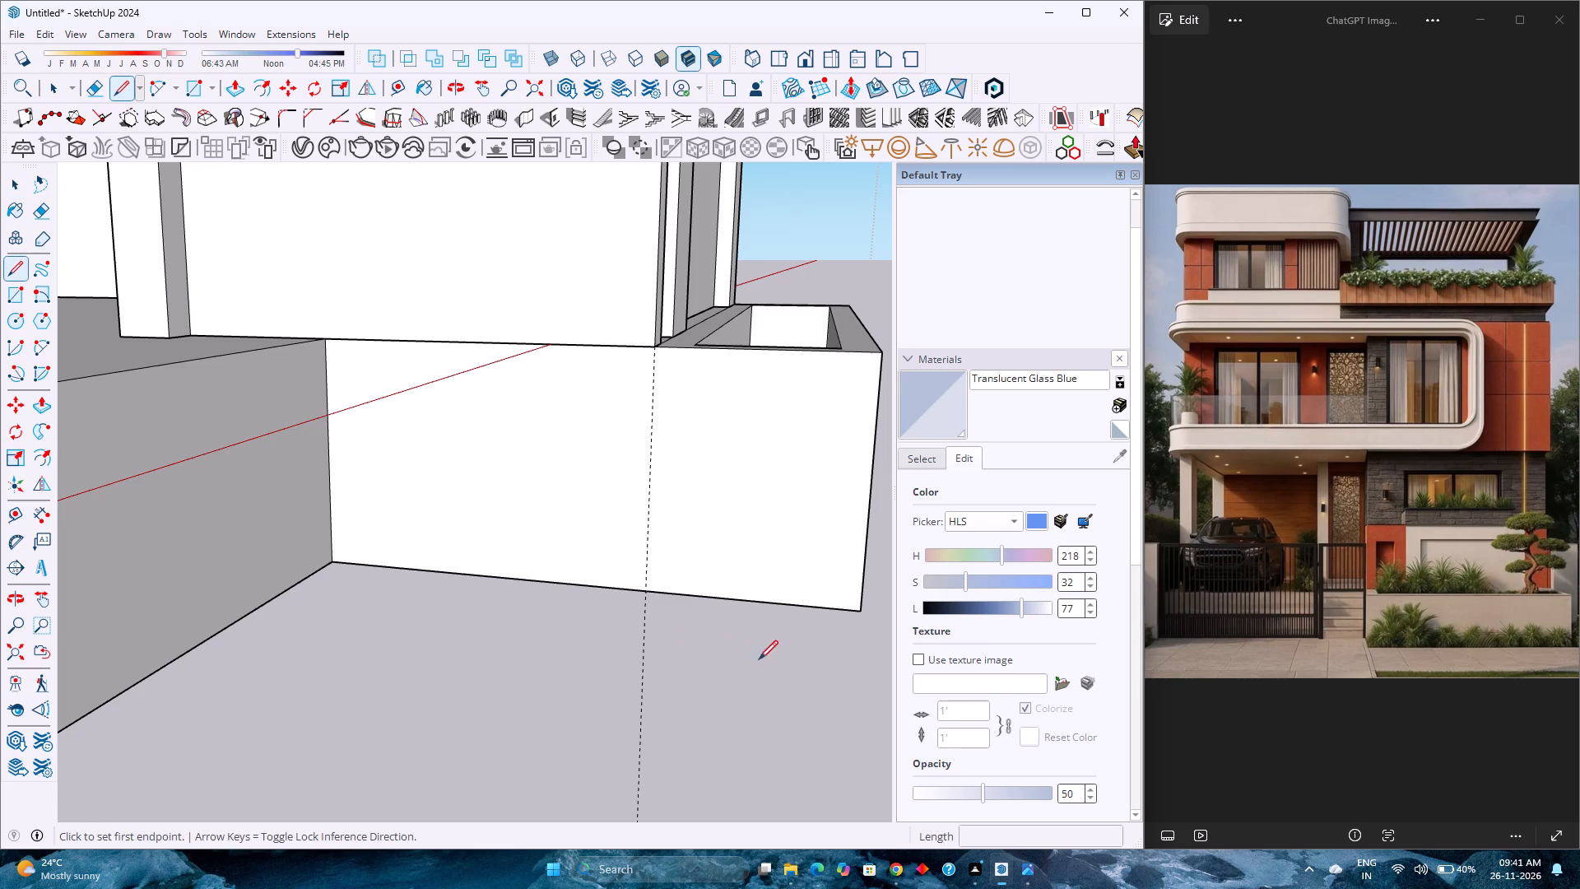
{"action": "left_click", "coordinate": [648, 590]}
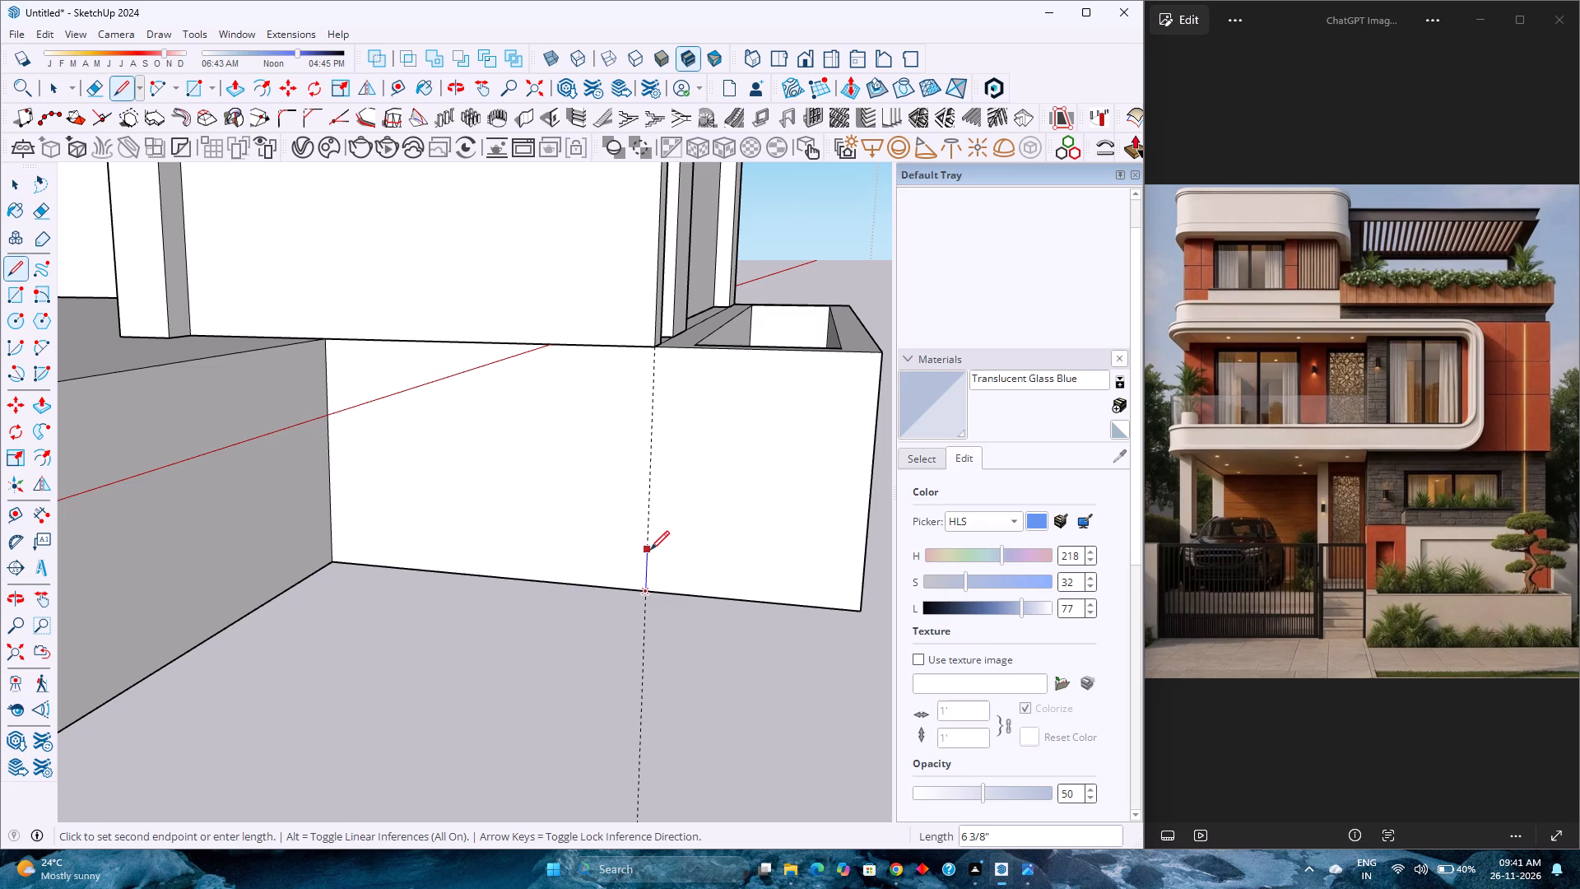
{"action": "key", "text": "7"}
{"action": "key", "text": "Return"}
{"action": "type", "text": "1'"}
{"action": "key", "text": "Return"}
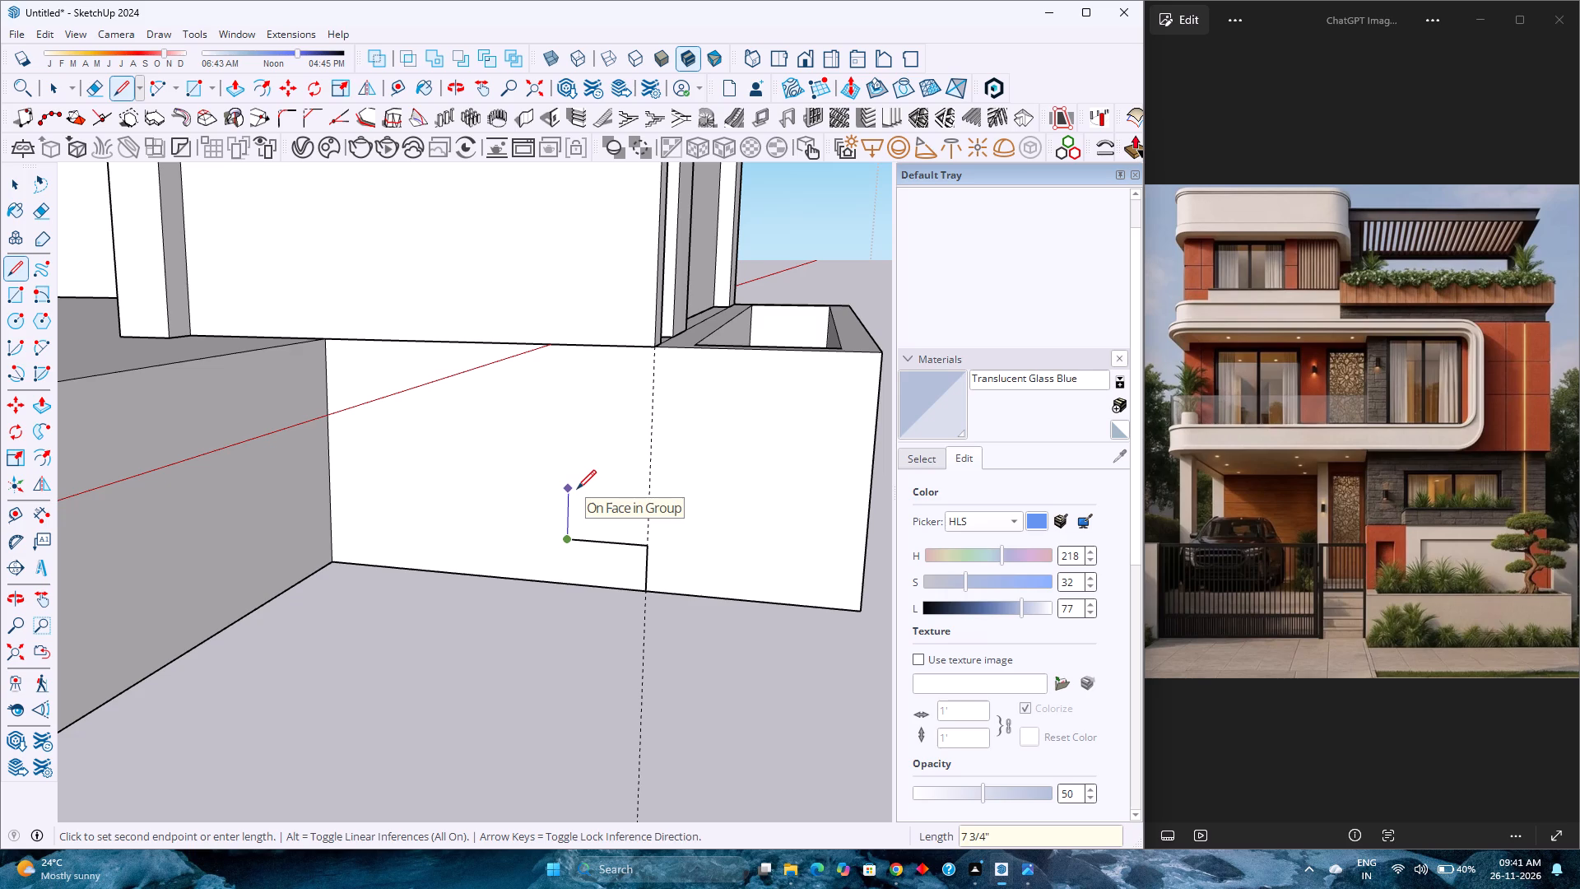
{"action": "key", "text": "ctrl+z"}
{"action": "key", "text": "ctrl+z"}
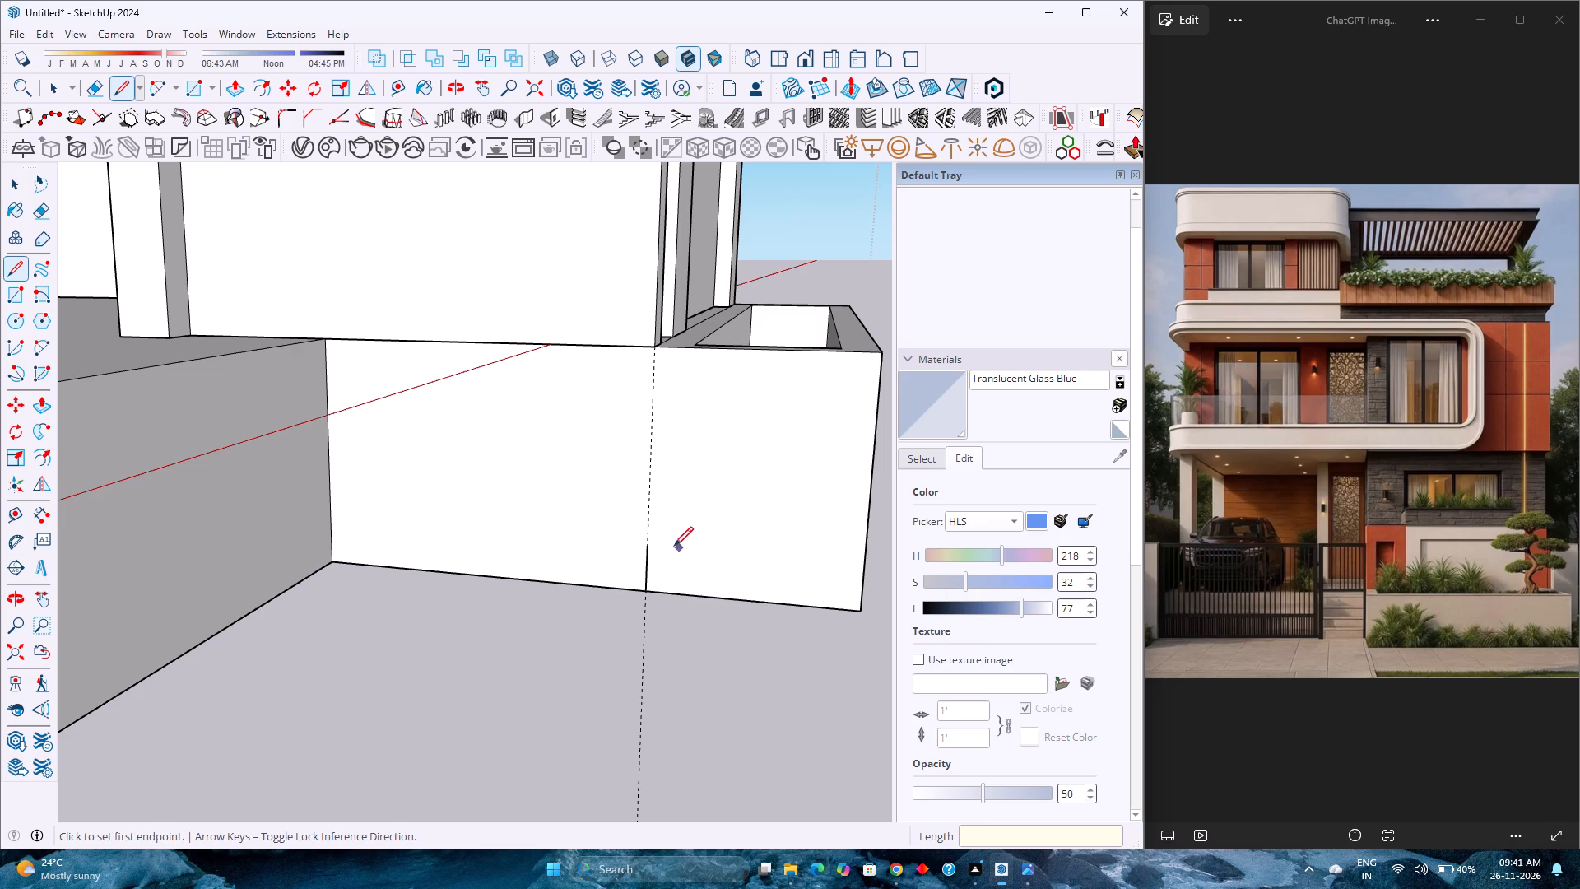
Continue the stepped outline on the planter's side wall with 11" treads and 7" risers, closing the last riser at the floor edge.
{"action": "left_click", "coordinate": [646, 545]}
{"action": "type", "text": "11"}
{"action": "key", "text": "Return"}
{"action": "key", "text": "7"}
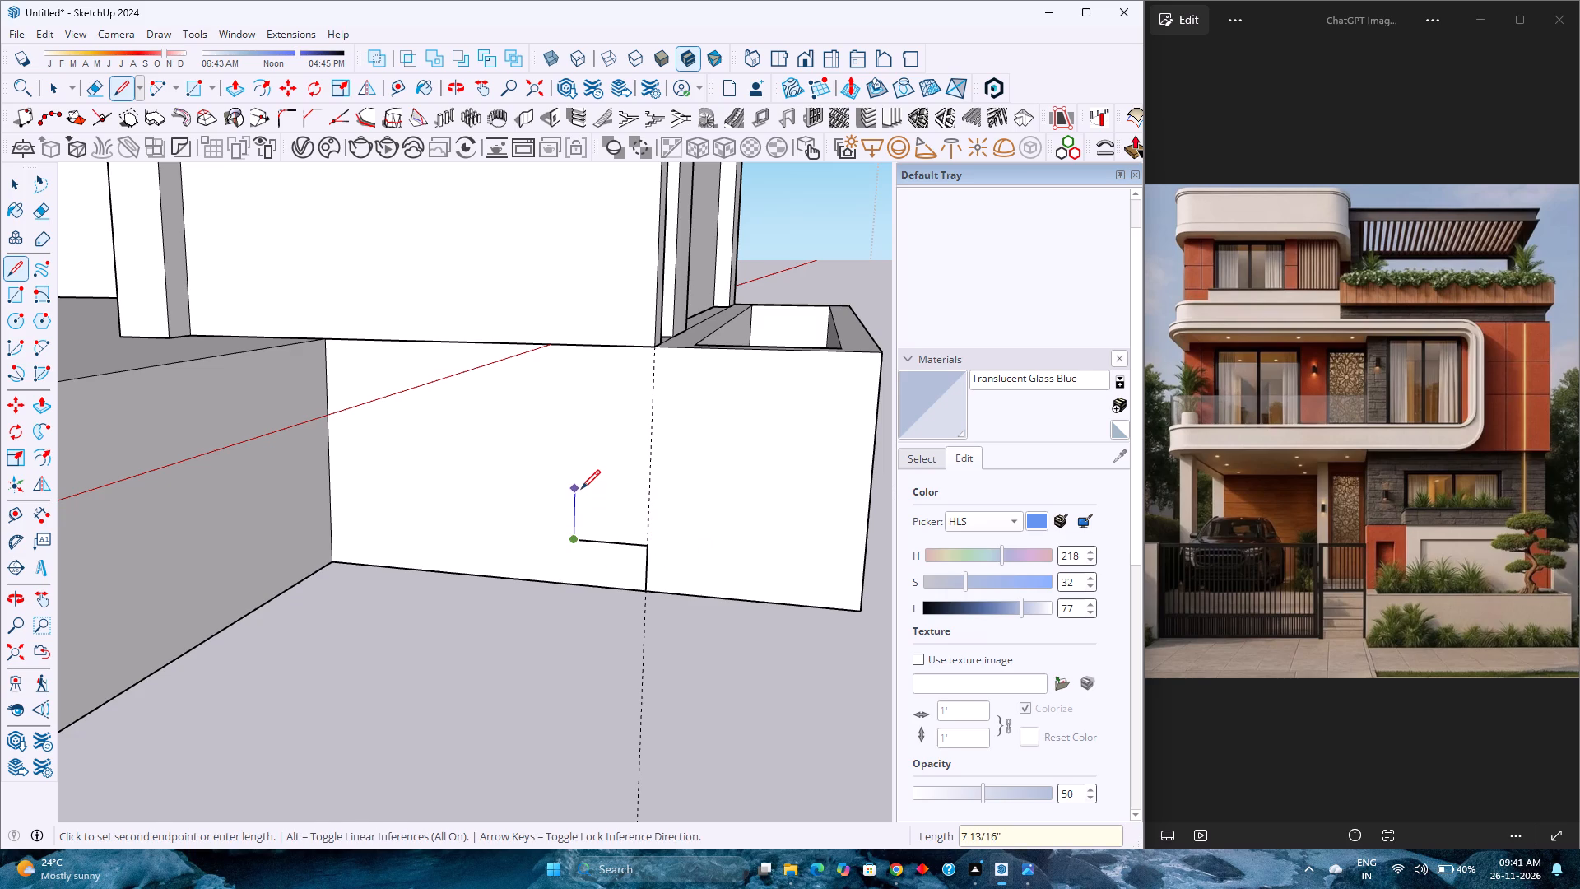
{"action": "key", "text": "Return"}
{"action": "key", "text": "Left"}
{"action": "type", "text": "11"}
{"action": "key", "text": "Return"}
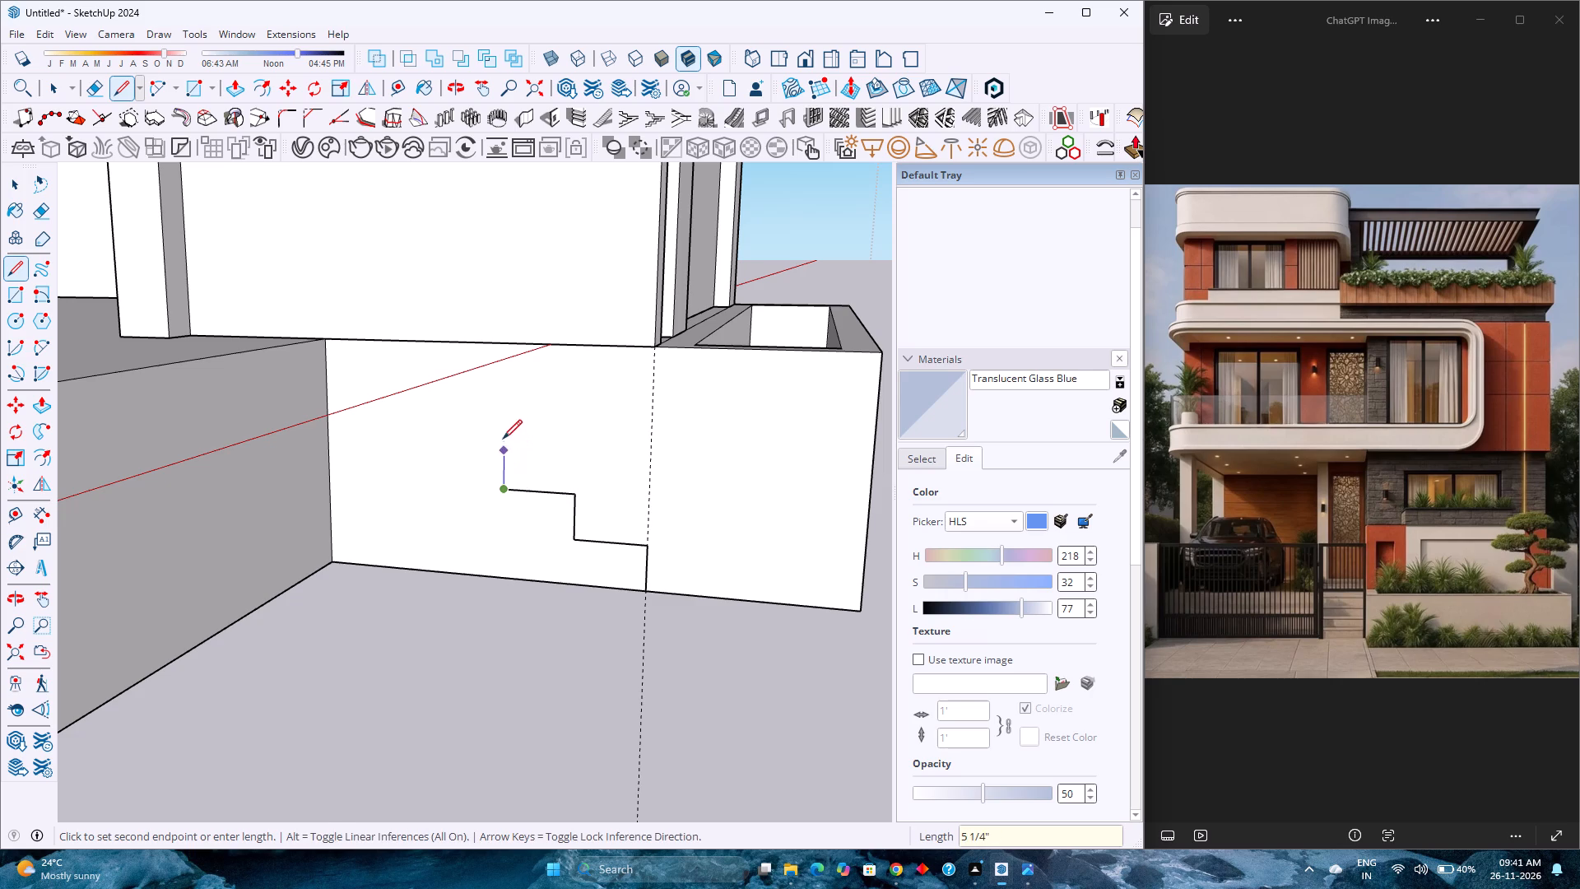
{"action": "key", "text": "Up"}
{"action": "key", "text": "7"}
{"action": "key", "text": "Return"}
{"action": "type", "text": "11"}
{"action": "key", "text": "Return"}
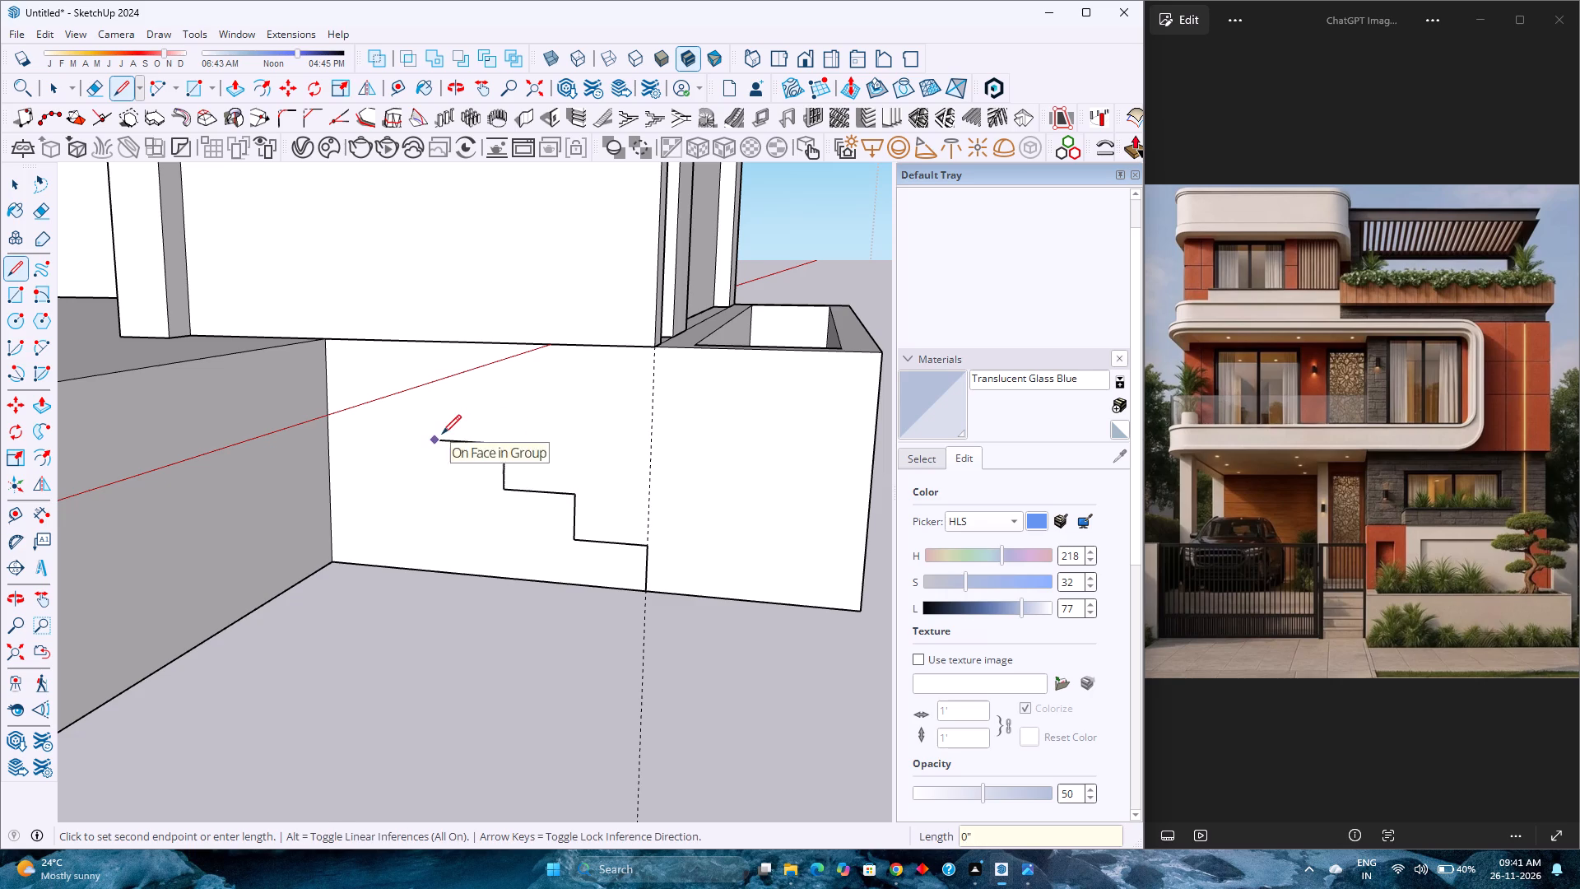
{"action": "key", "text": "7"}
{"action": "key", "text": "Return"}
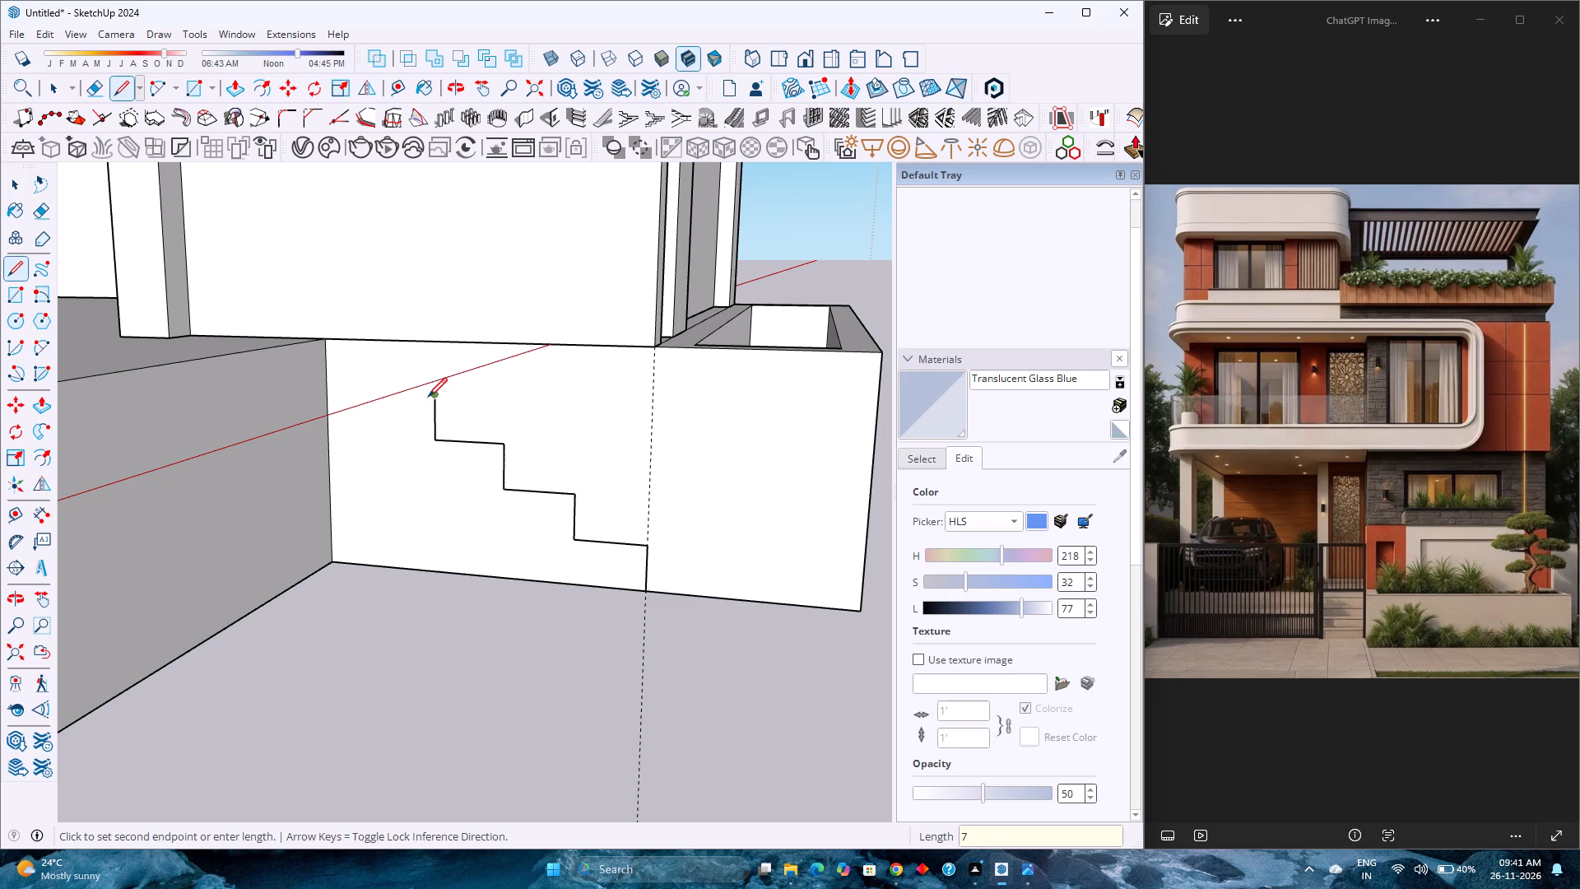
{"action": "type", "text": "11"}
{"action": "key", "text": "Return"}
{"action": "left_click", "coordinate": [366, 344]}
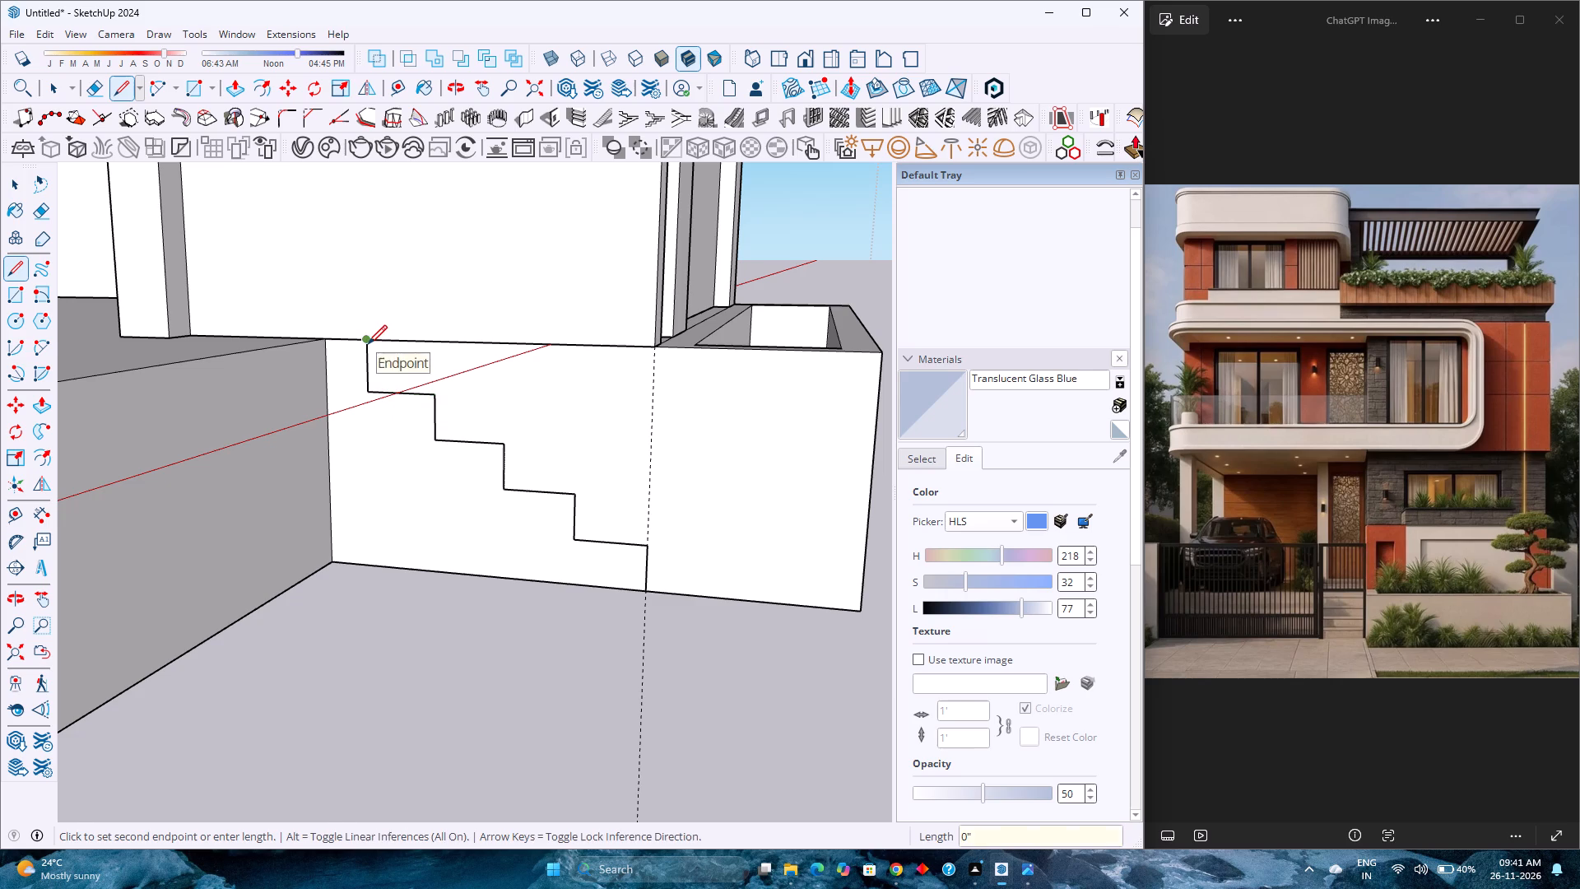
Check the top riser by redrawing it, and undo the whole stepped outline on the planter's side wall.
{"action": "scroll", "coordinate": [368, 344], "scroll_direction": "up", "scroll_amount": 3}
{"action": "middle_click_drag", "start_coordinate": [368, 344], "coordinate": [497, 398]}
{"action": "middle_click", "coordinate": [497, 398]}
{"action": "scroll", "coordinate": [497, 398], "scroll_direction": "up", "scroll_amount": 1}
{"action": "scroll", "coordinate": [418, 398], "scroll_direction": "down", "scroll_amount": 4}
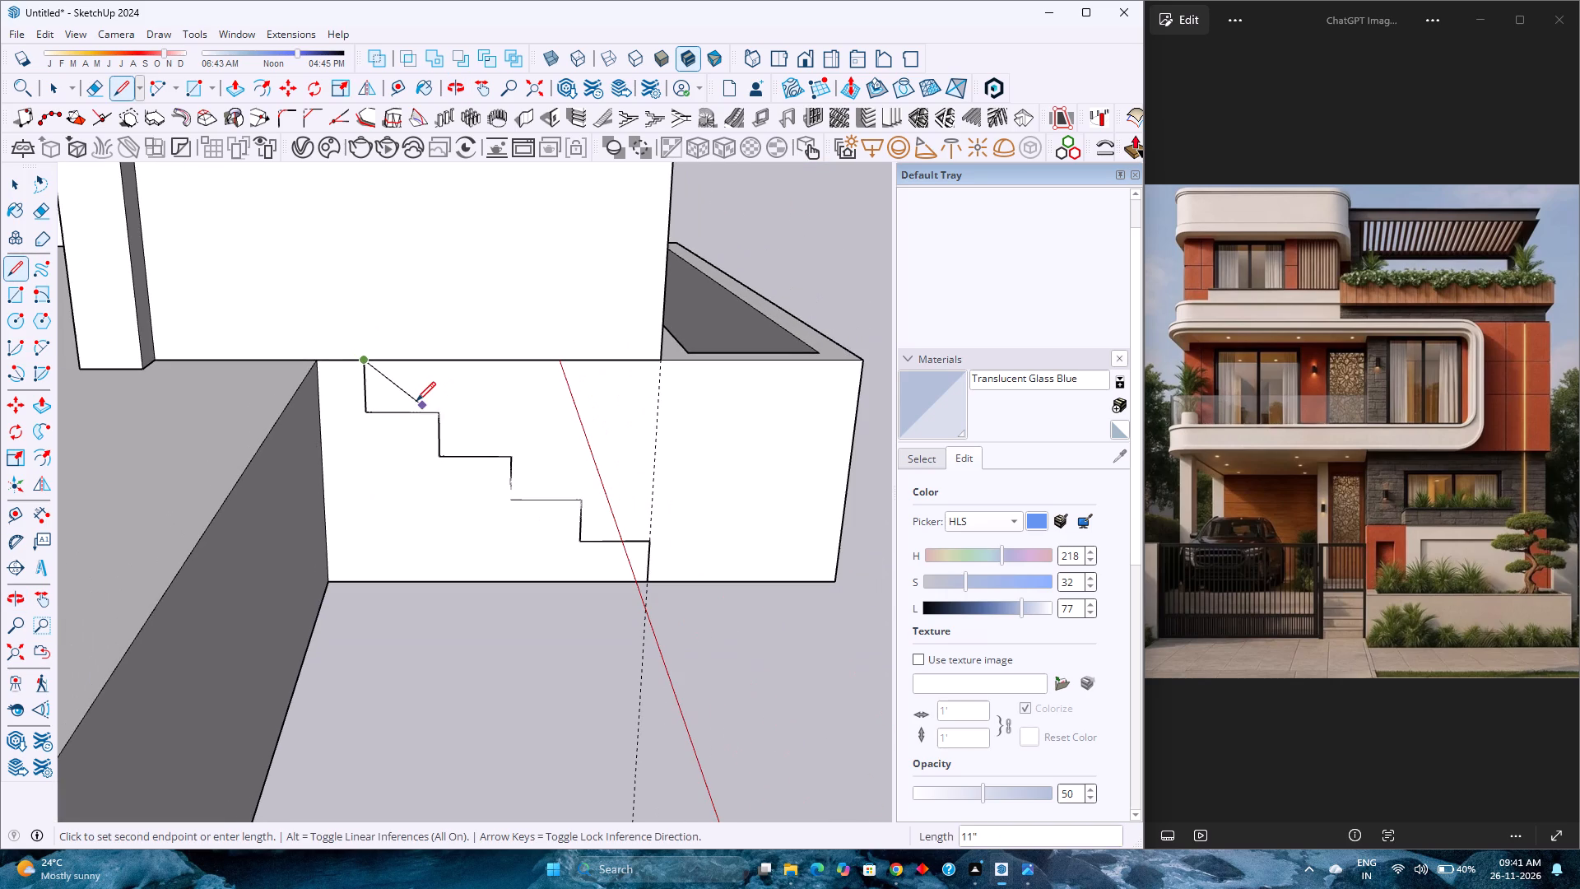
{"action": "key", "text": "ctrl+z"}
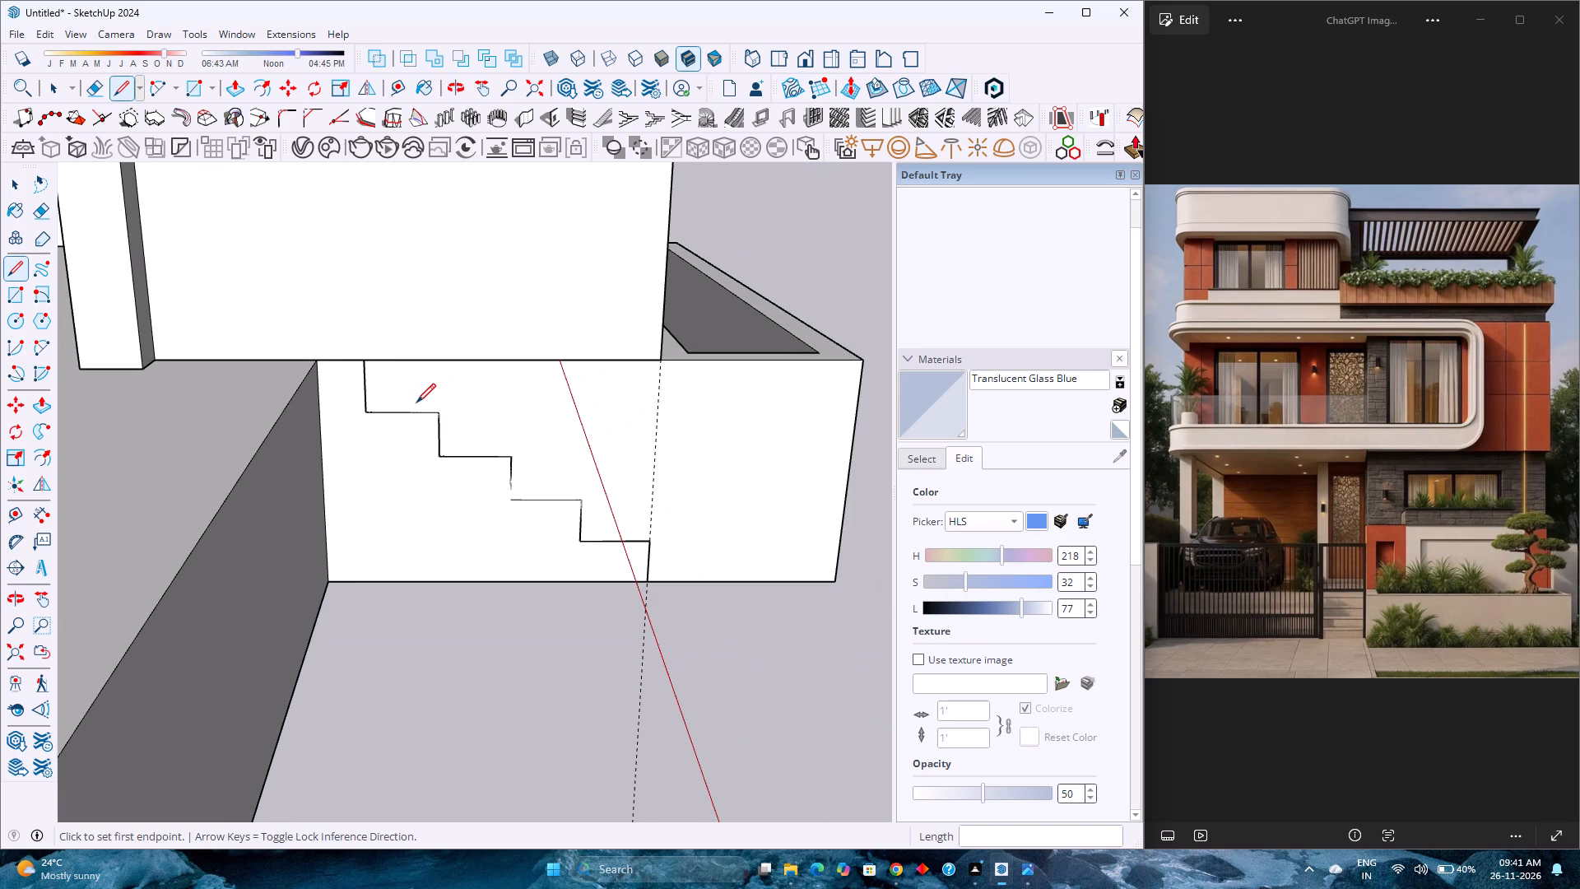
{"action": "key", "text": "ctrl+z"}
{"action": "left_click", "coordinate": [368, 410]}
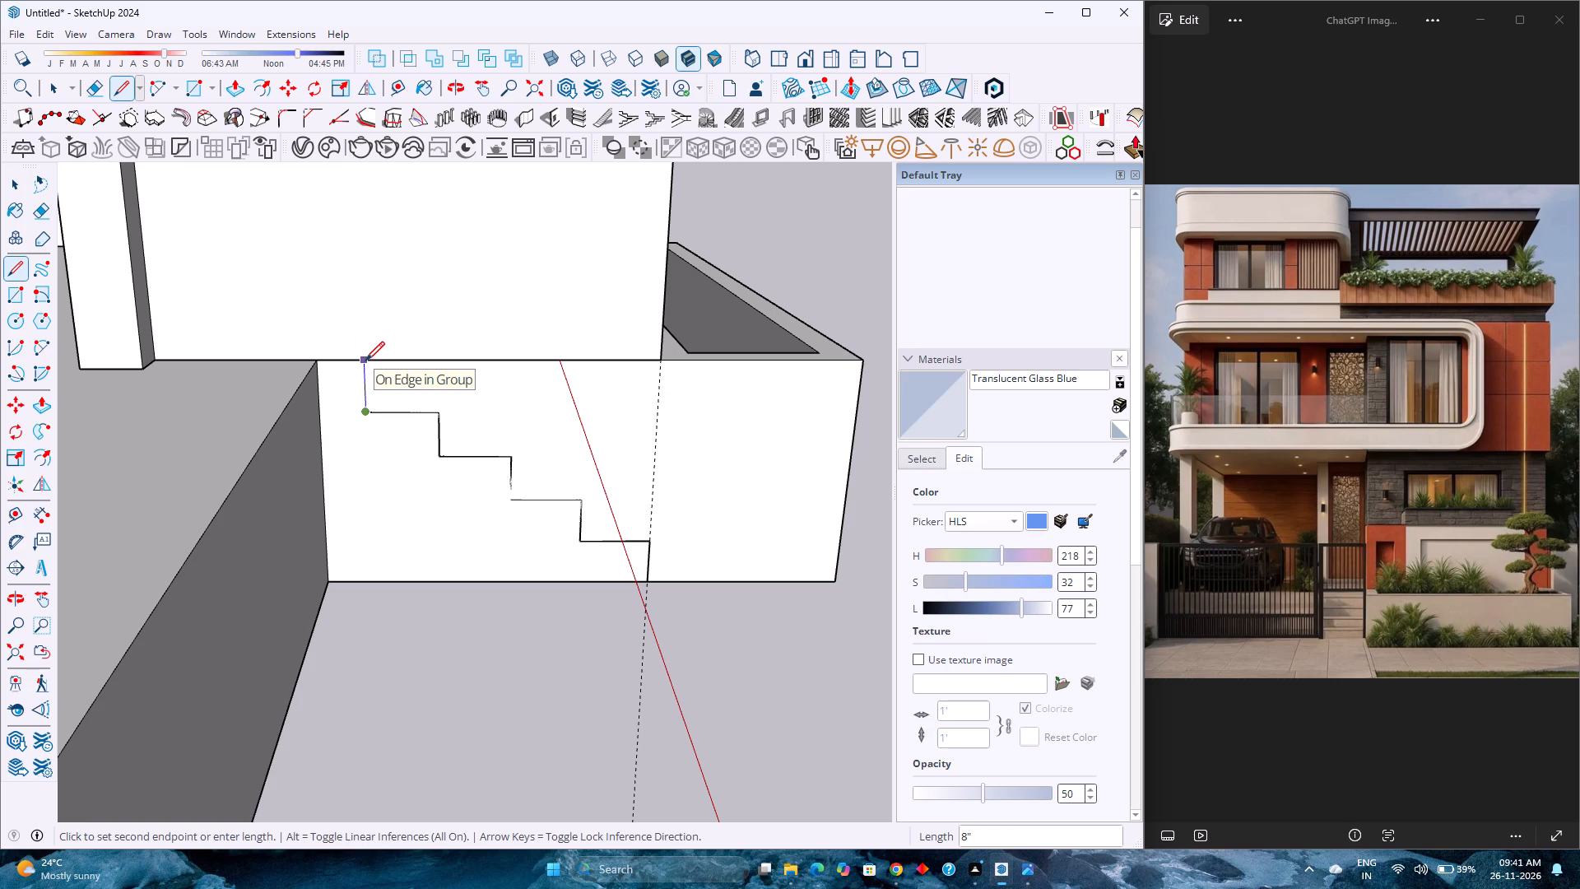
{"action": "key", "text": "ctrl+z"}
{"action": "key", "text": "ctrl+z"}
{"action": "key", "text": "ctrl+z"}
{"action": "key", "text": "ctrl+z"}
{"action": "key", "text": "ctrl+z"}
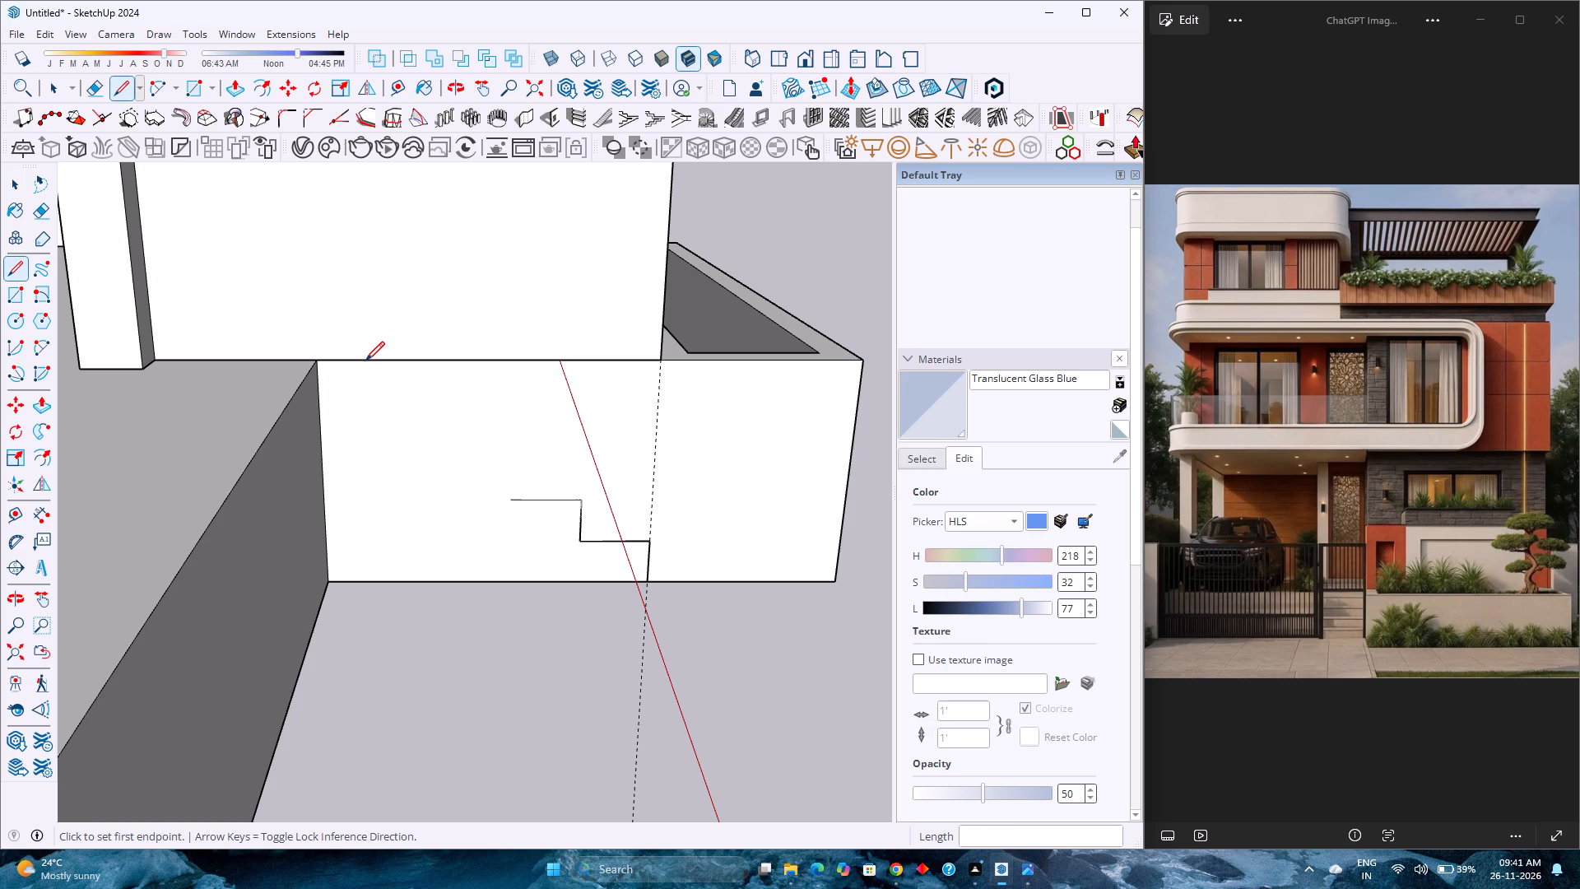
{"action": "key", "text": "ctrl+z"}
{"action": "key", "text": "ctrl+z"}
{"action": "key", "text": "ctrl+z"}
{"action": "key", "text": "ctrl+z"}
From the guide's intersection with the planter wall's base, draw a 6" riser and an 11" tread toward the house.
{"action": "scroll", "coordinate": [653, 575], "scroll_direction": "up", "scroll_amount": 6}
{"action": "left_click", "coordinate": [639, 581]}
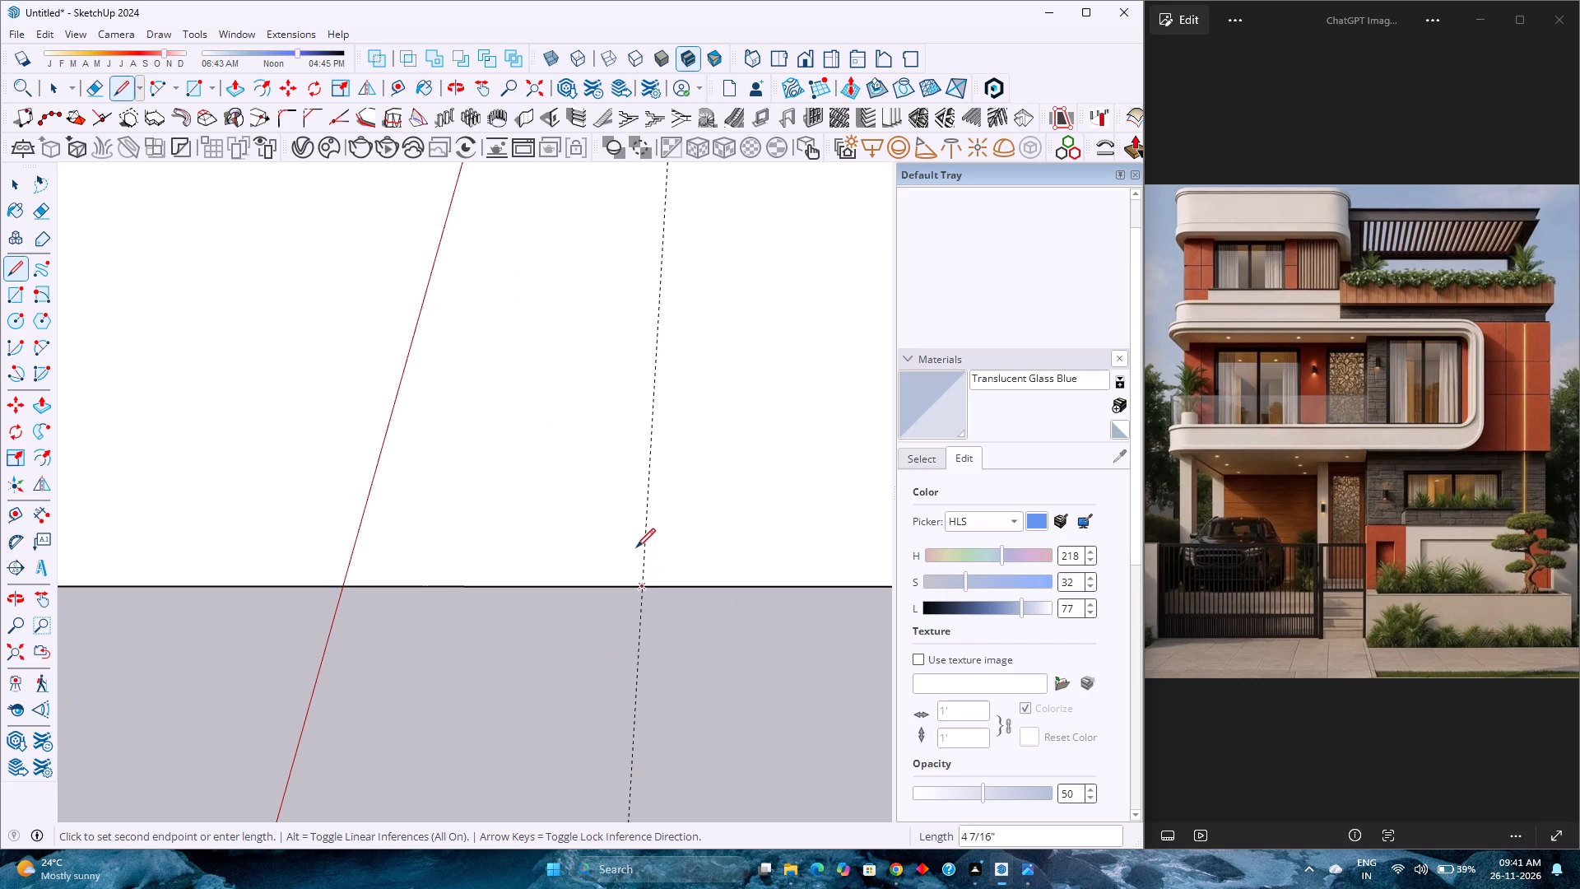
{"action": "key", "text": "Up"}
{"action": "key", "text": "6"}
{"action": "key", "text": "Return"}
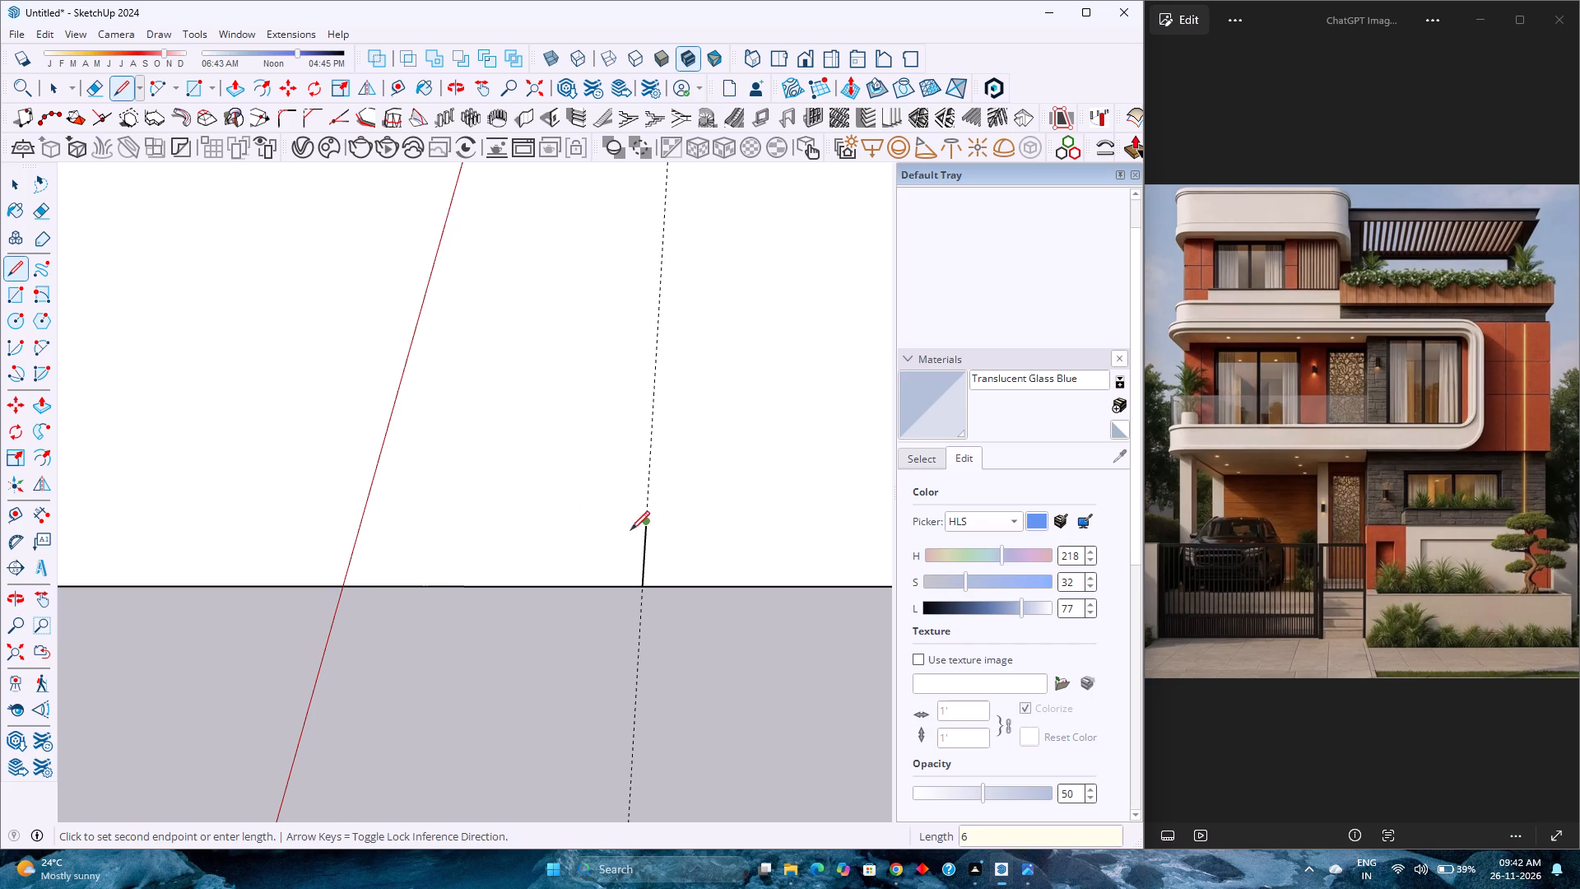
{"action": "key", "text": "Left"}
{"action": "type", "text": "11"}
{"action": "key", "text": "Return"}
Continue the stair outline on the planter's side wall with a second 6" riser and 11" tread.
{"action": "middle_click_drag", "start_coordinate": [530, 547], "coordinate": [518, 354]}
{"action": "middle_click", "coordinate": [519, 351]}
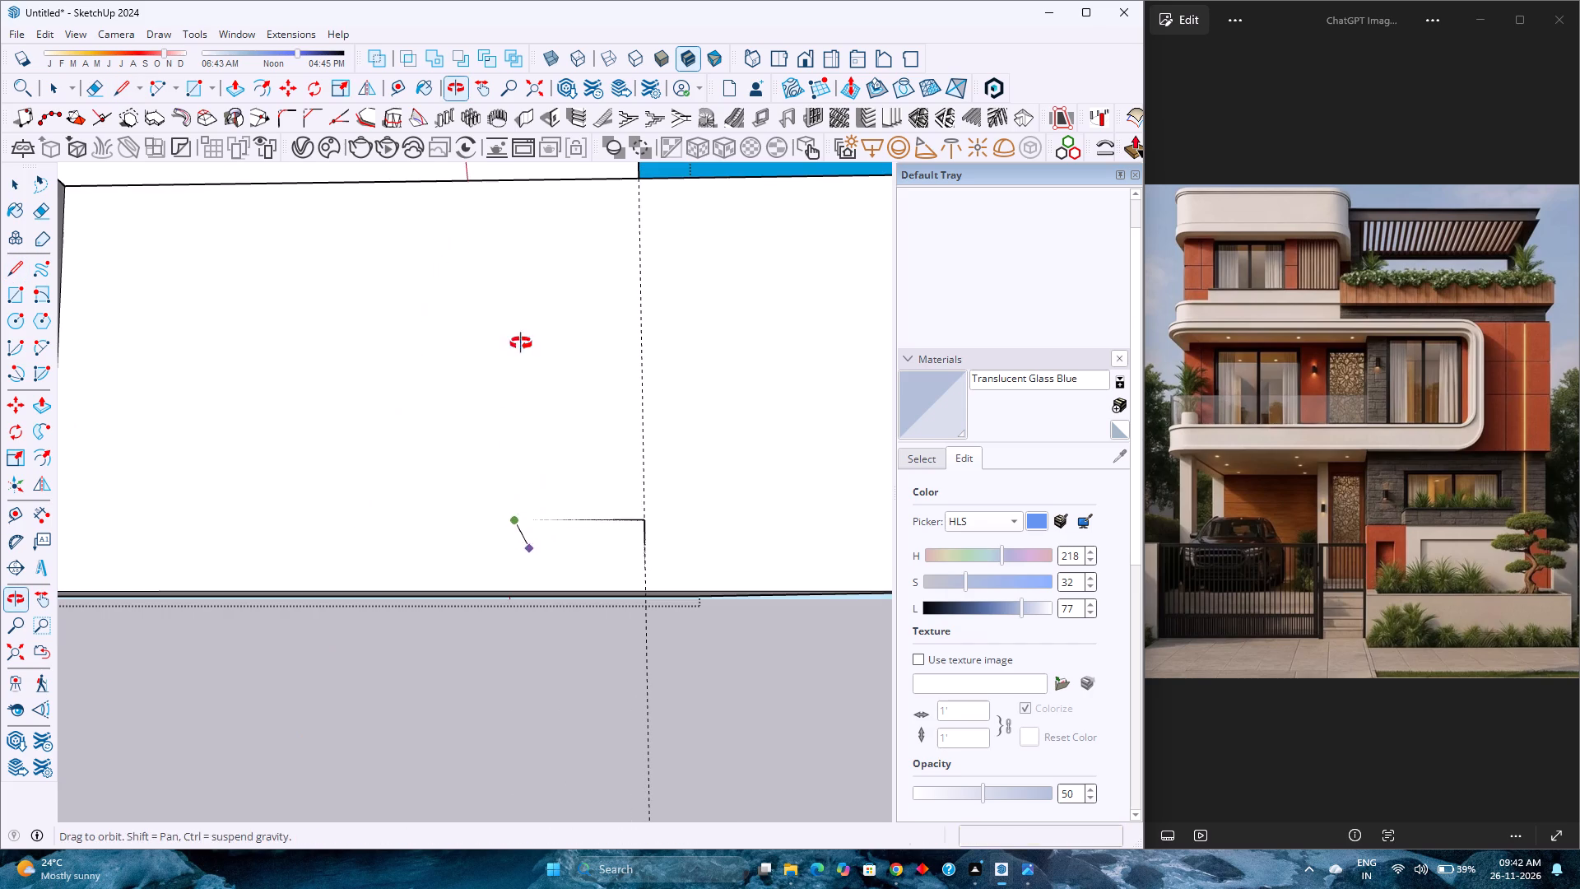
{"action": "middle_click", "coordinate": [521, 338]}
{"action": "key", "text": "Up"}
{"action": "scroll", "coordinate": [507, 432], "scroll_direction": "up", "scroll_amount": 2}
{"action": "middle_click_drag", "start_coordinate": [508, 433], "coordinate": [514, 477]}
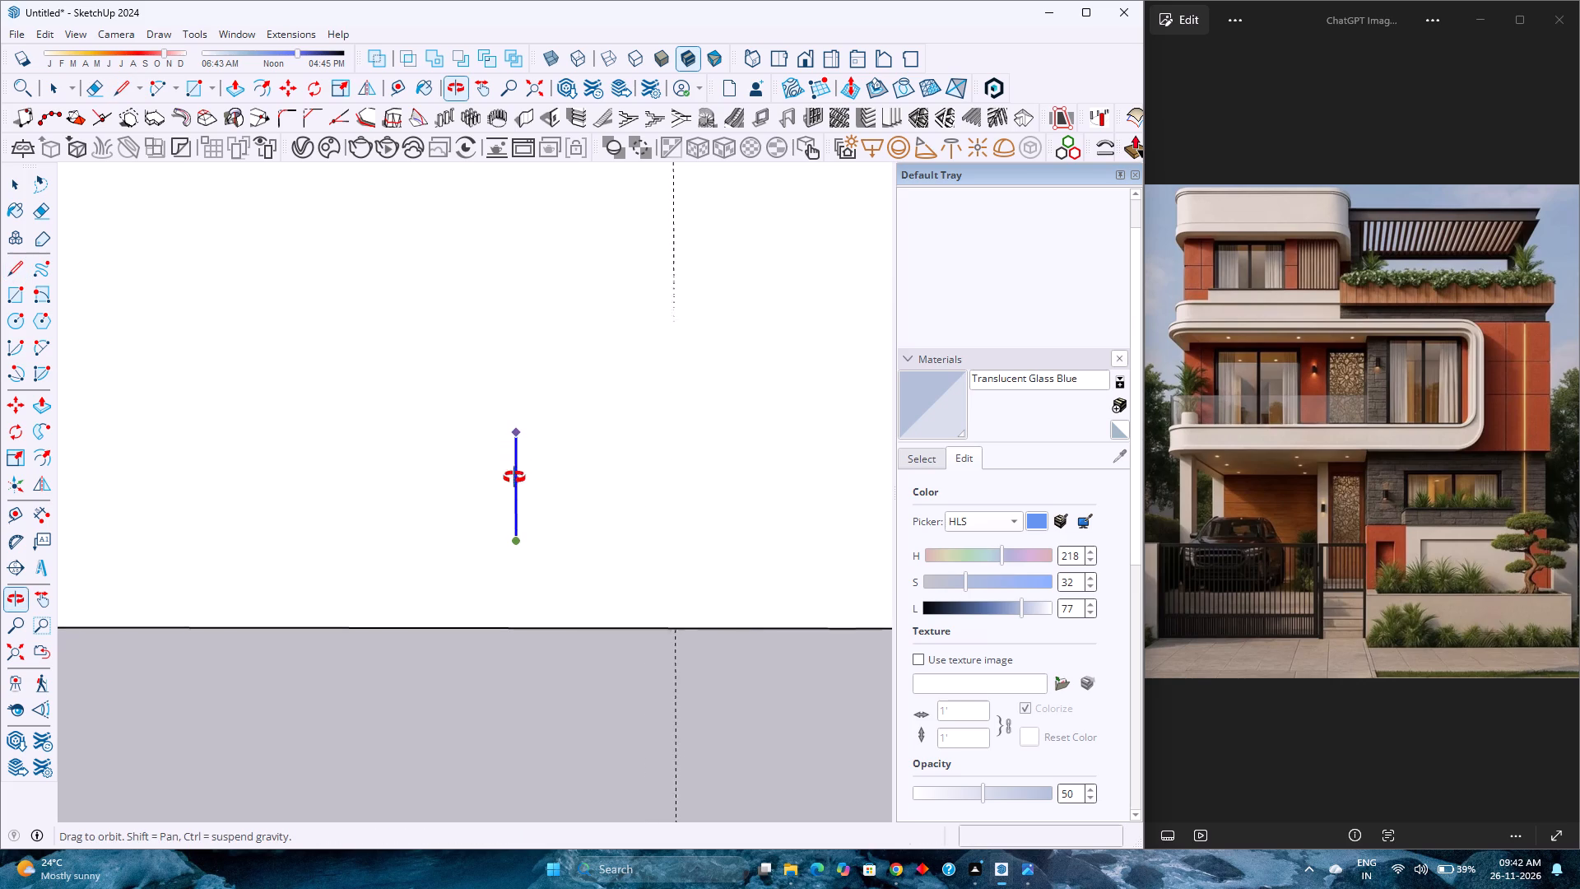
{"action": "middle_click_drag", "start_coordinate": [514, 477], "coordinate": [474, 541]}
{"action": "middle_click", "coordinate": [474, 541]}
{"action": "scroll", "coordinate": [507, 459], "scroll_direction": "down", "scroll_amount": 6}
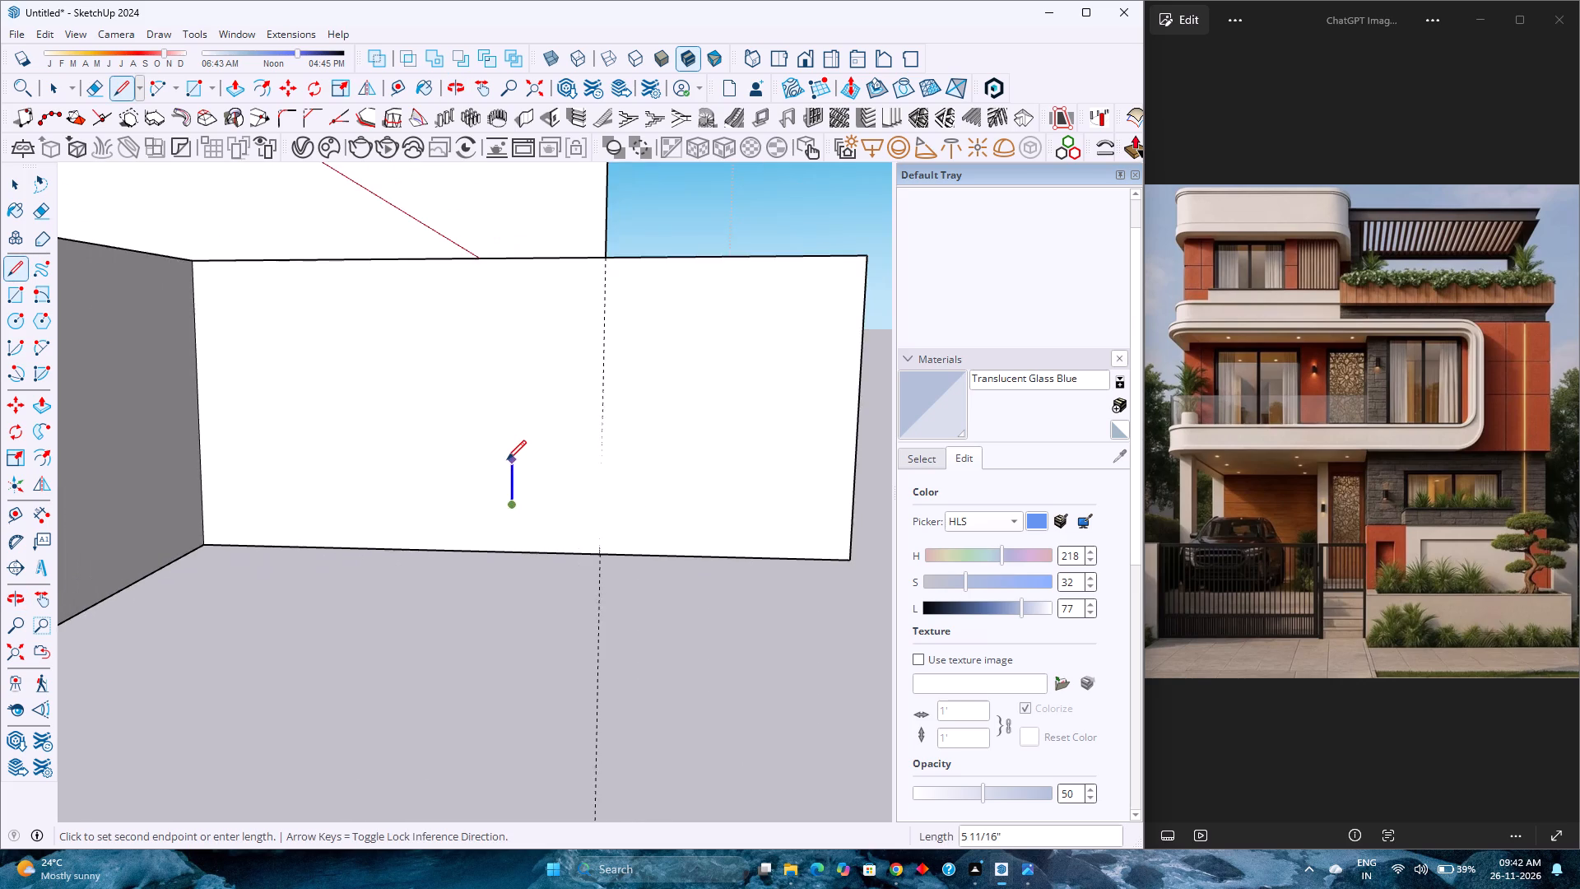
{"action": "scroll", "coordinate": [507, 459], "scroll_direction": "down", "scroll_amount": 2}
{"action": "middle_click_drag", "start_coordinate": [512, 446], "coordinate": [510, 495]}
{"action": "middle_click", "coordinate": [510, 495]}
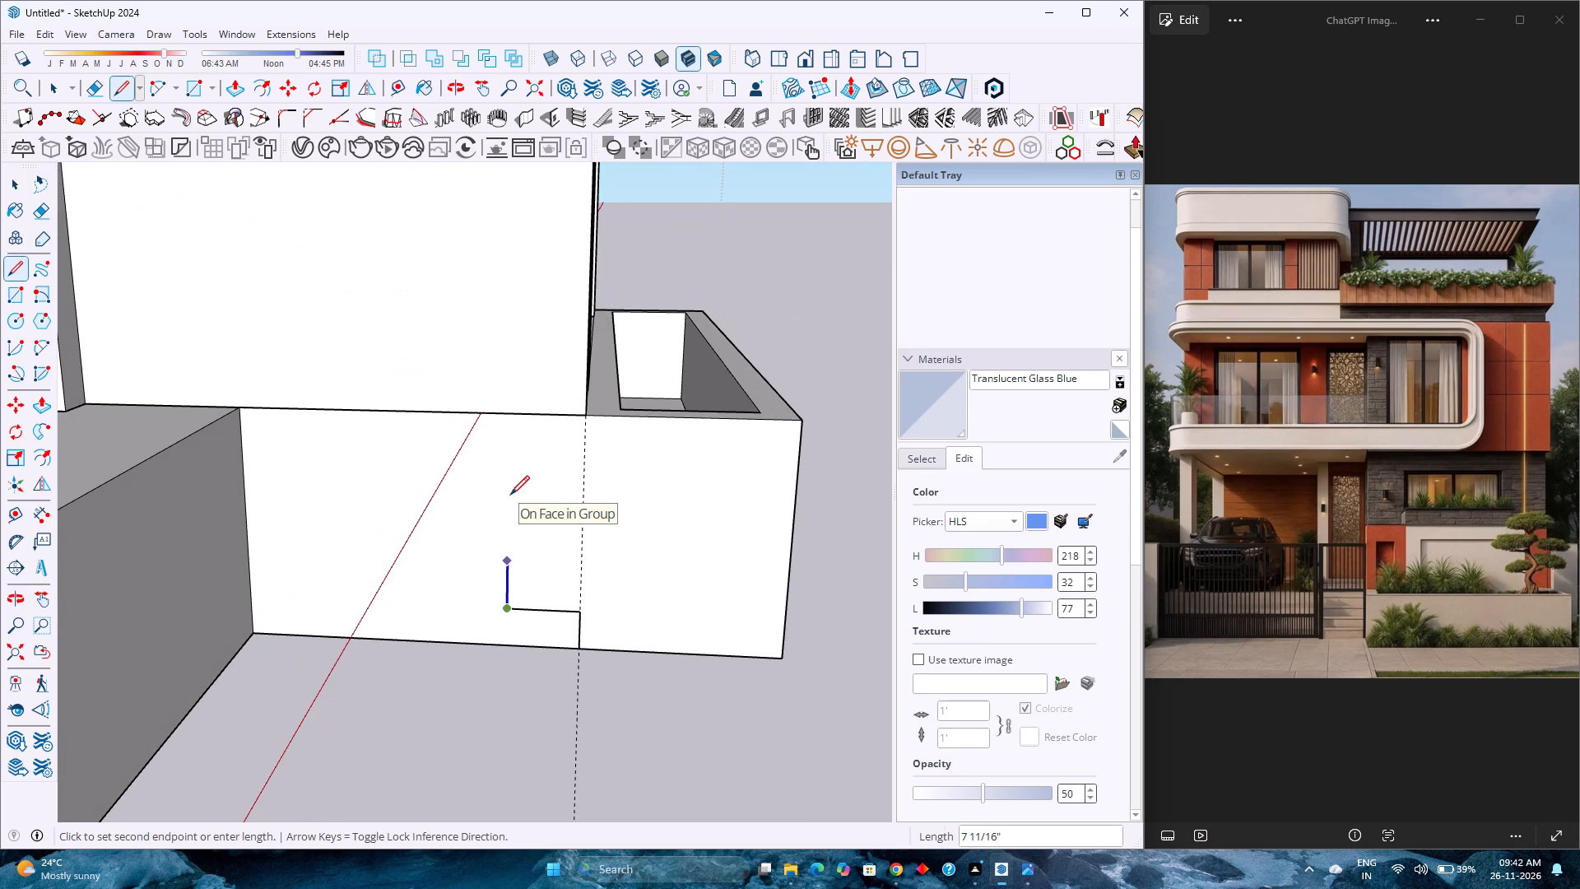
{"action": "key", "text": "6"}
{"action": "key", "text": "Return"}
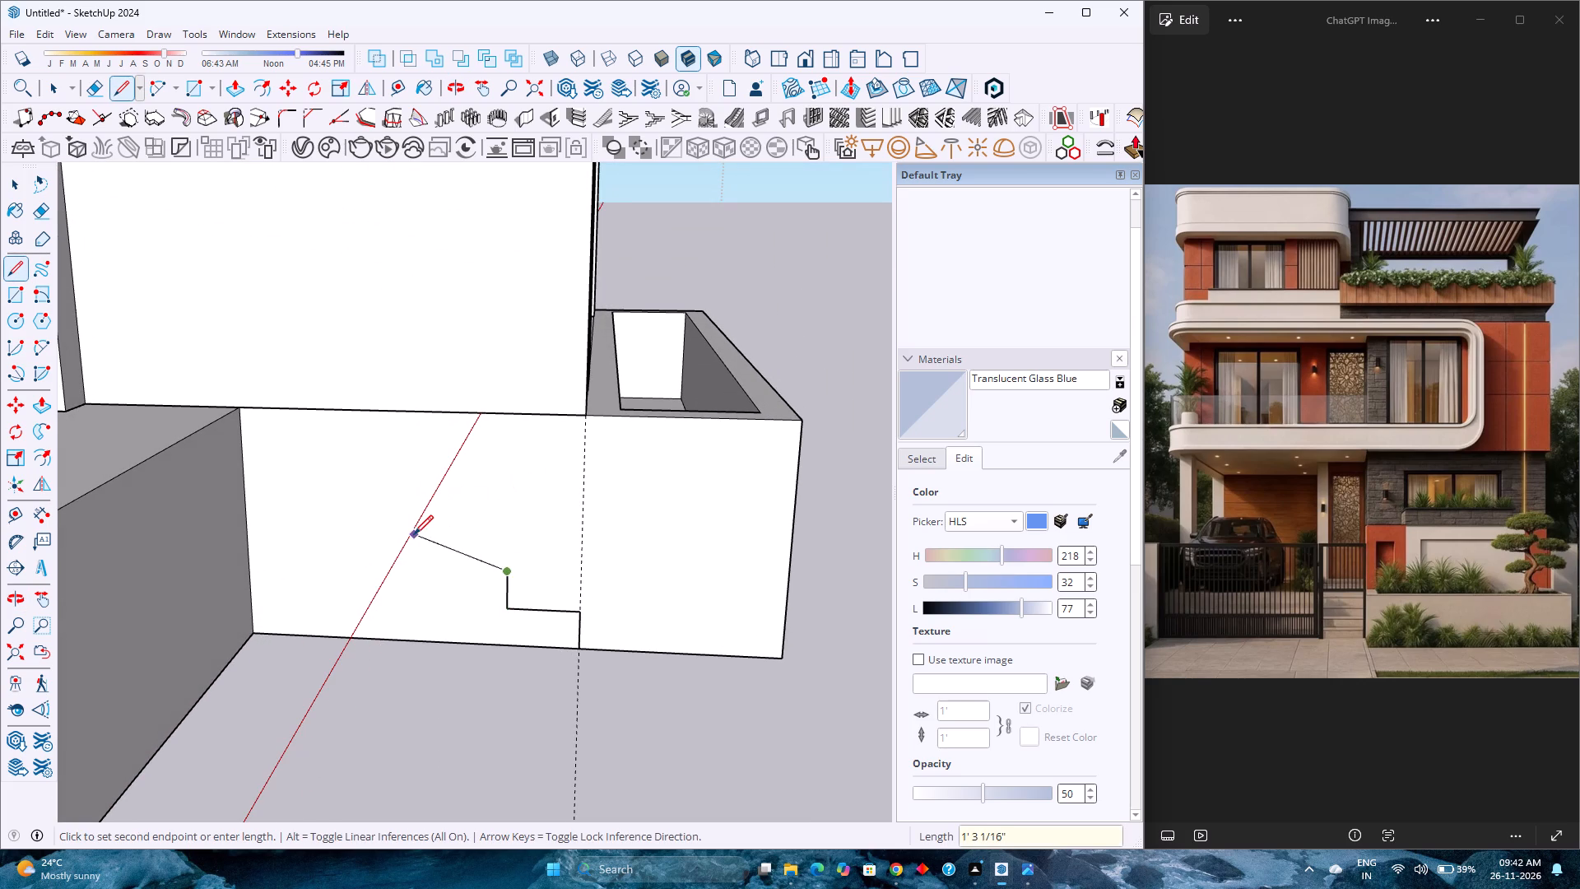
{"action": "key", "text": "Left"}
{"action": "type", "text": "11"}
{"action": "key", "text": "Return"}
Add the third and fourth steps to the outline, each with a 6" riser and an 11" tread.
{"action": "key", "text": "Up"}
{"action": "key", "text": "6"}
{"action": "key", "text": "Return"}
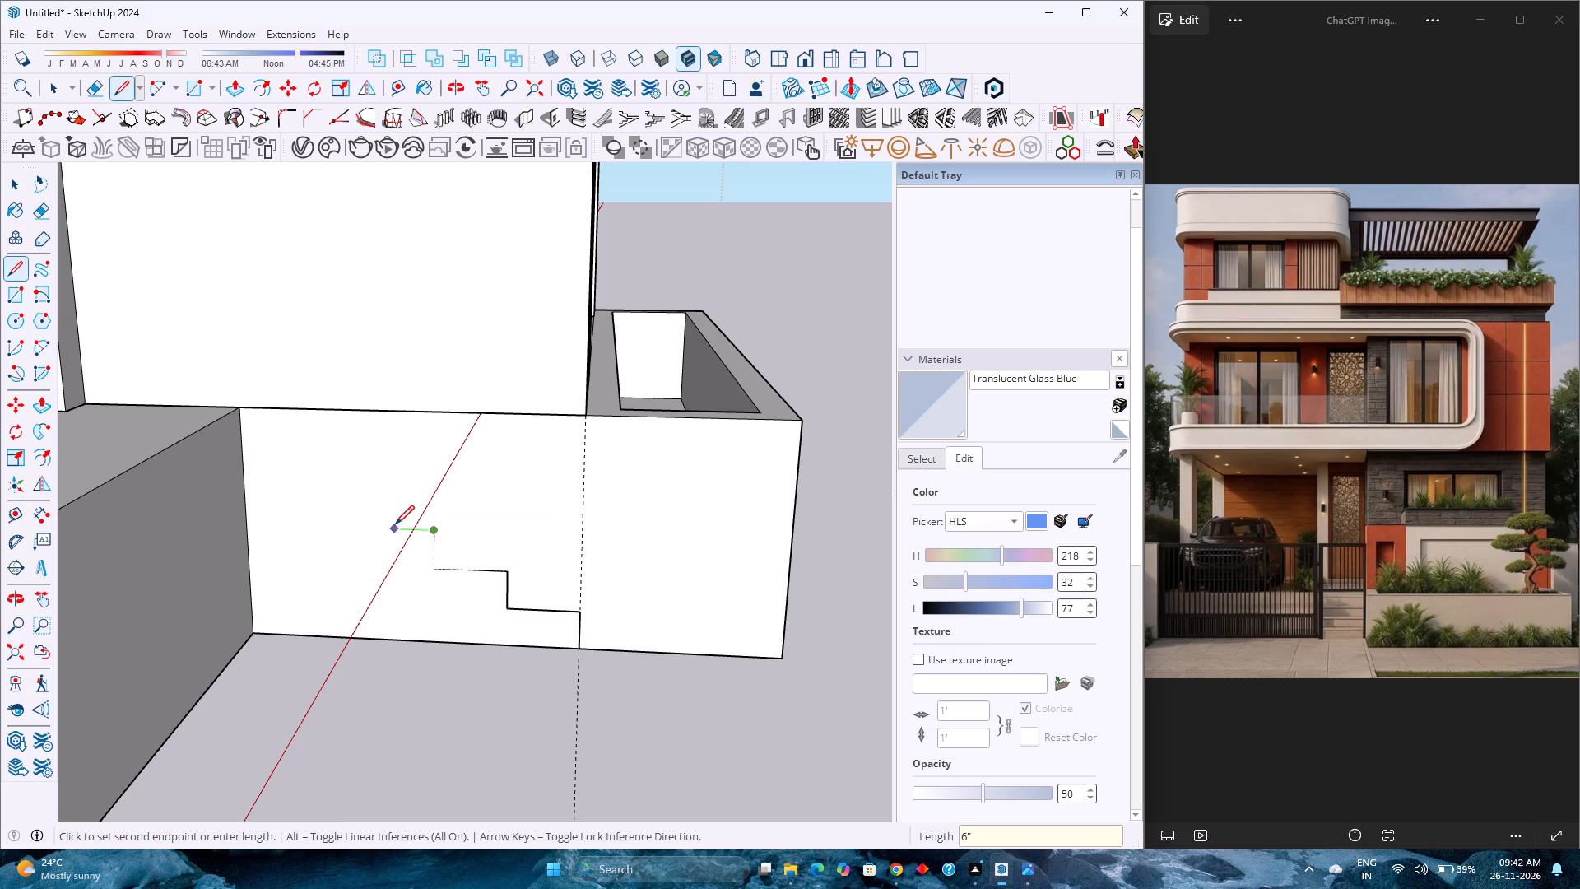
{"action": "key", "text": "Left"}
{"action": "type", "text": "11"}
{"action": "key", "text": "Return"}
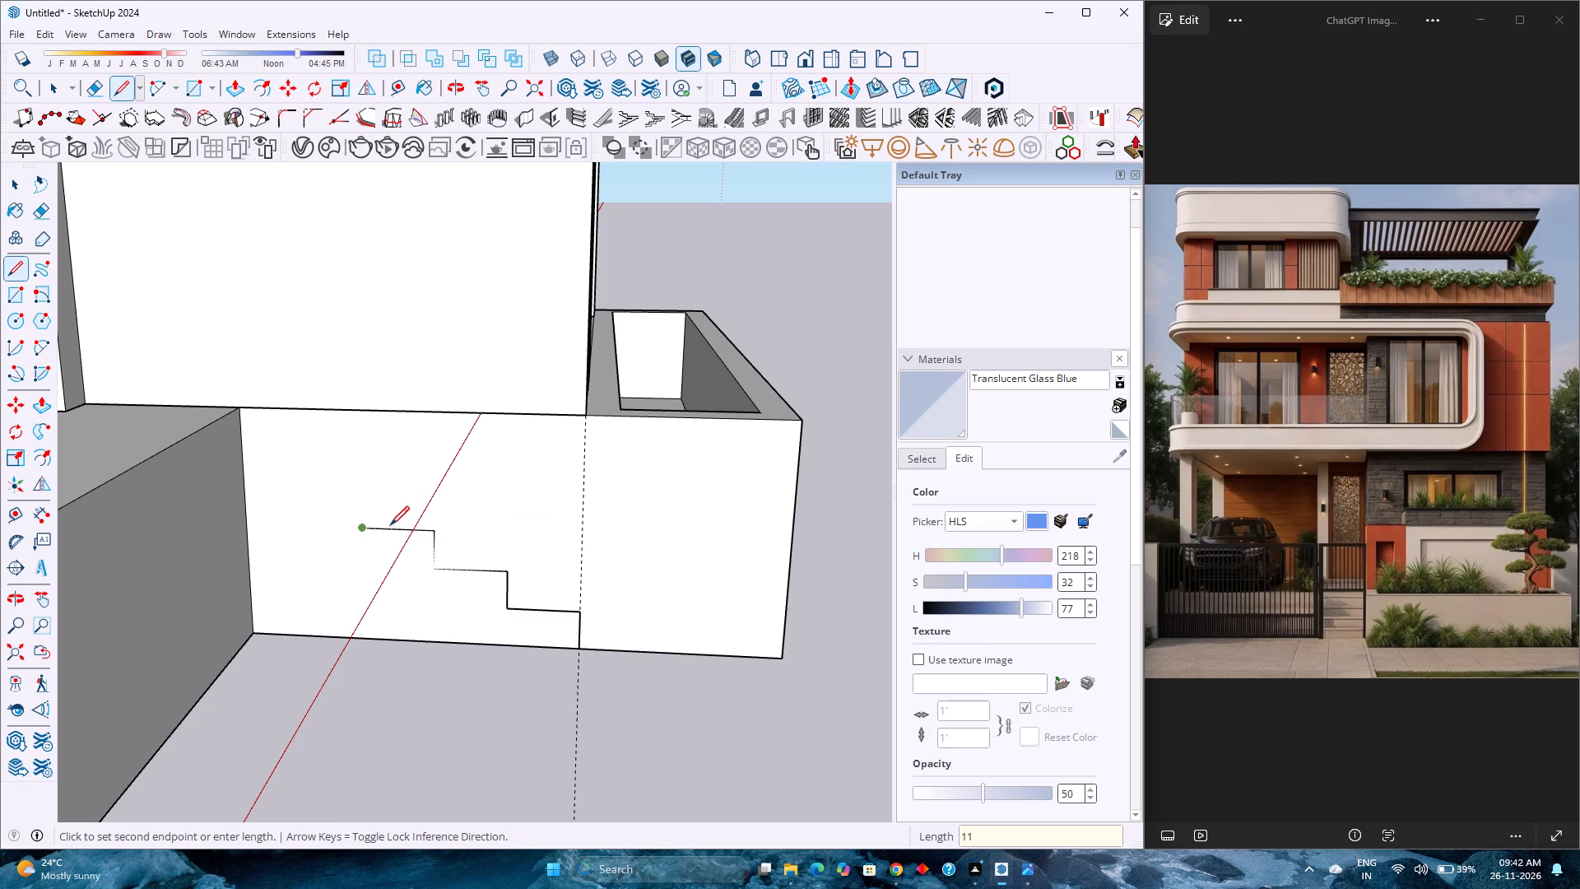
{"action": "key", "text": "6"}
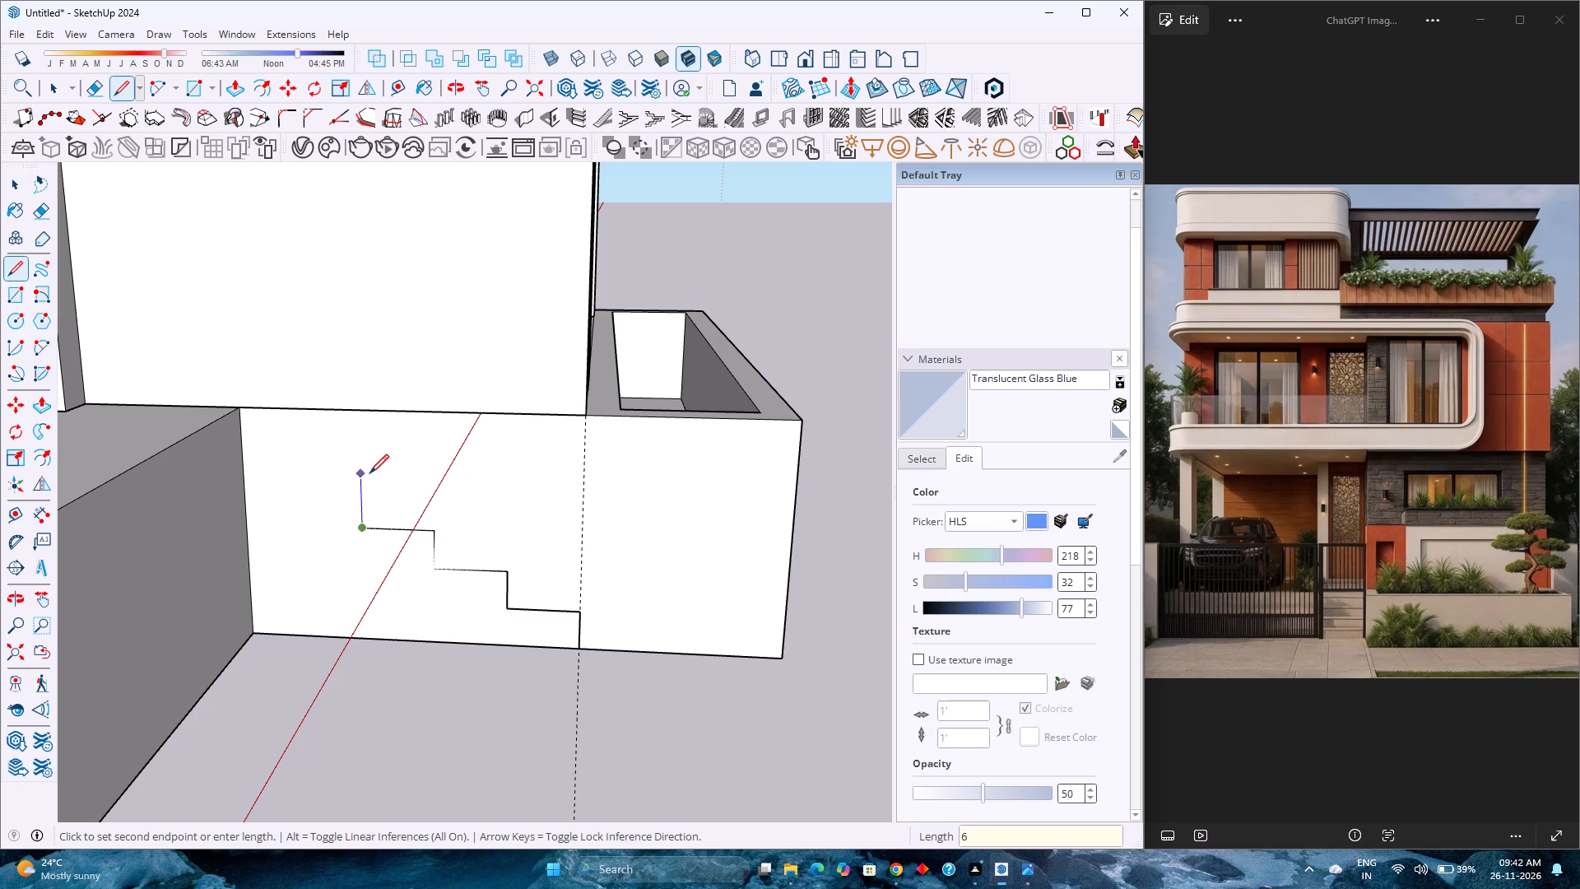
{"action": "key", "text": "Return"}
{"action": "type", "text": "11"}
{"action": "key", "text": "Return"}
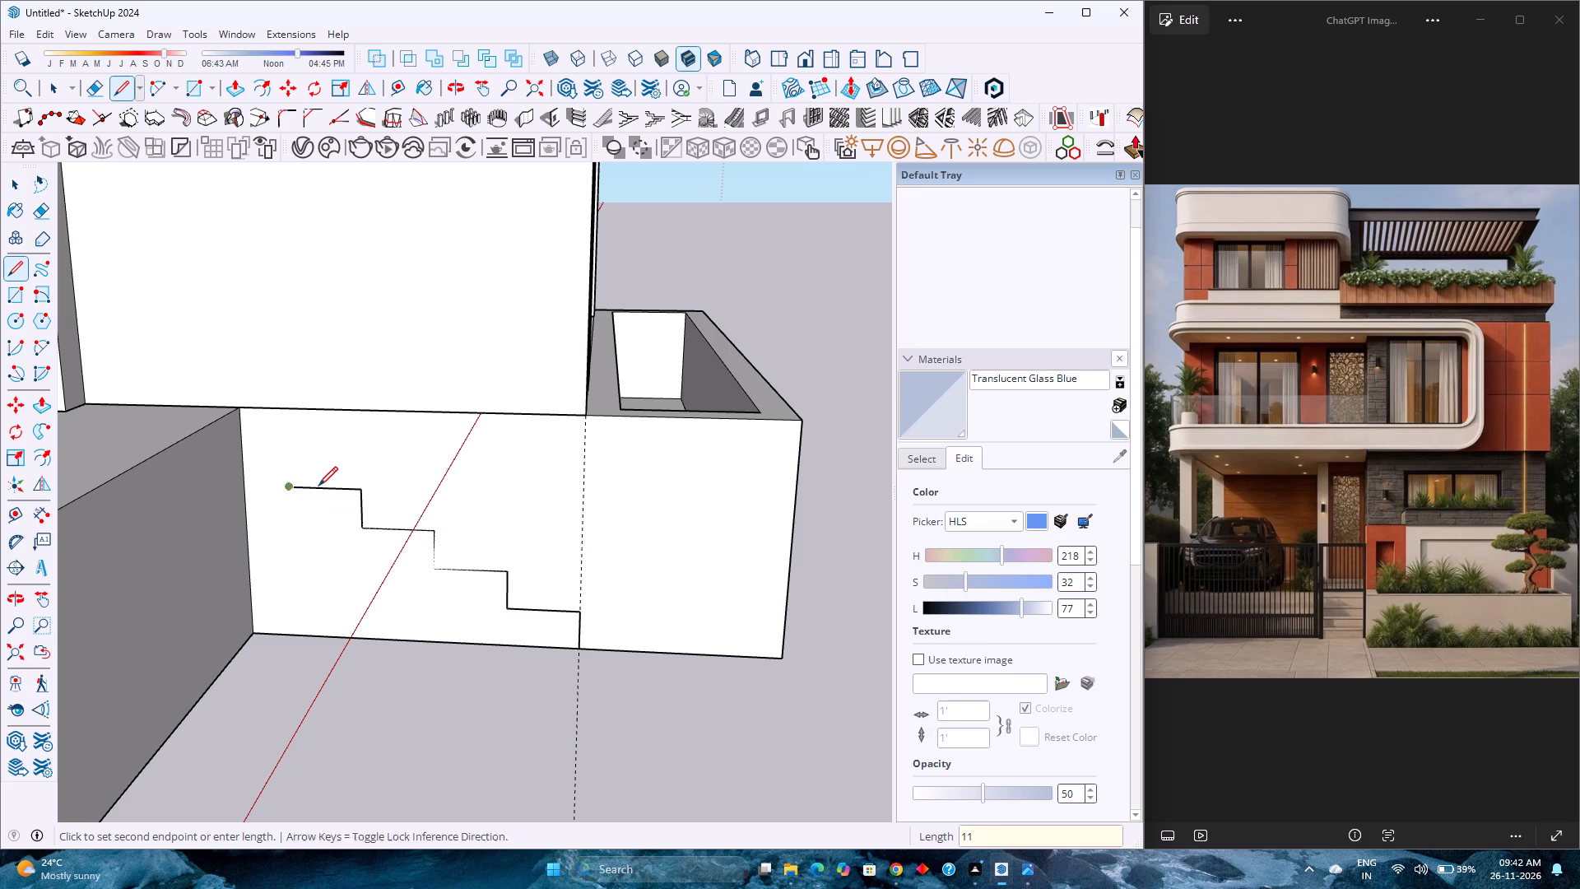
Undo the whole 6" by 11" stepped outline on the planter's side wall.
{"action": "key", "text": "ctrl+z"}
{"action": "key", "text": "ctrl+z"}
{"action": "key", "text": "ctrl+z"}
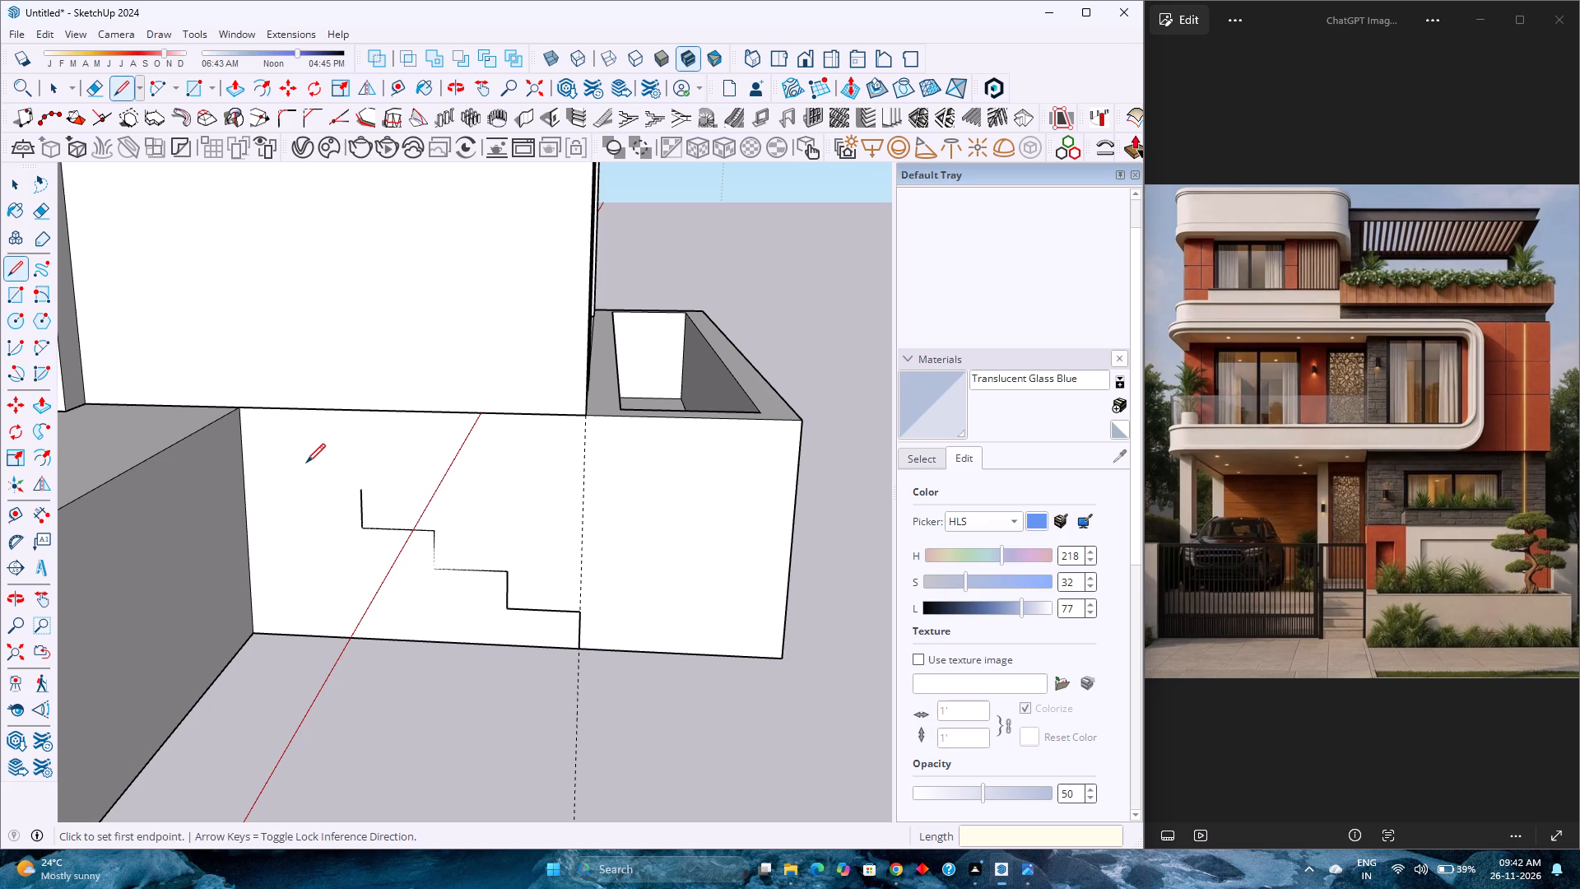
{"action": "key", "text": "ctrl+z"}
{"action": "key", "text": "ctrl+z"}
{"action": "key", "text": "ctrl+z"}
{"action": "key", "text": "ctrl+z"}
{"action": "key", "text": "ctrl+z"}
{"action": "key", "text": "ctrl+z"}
Draw a 7" riser up the guide from the planter wall's base and a 1' tread toward the house.
{"action": "left_click", "coordinate": [580, 648]}
{"action": "key", "text": "7"}
{"action": "key", "text": "Return"}
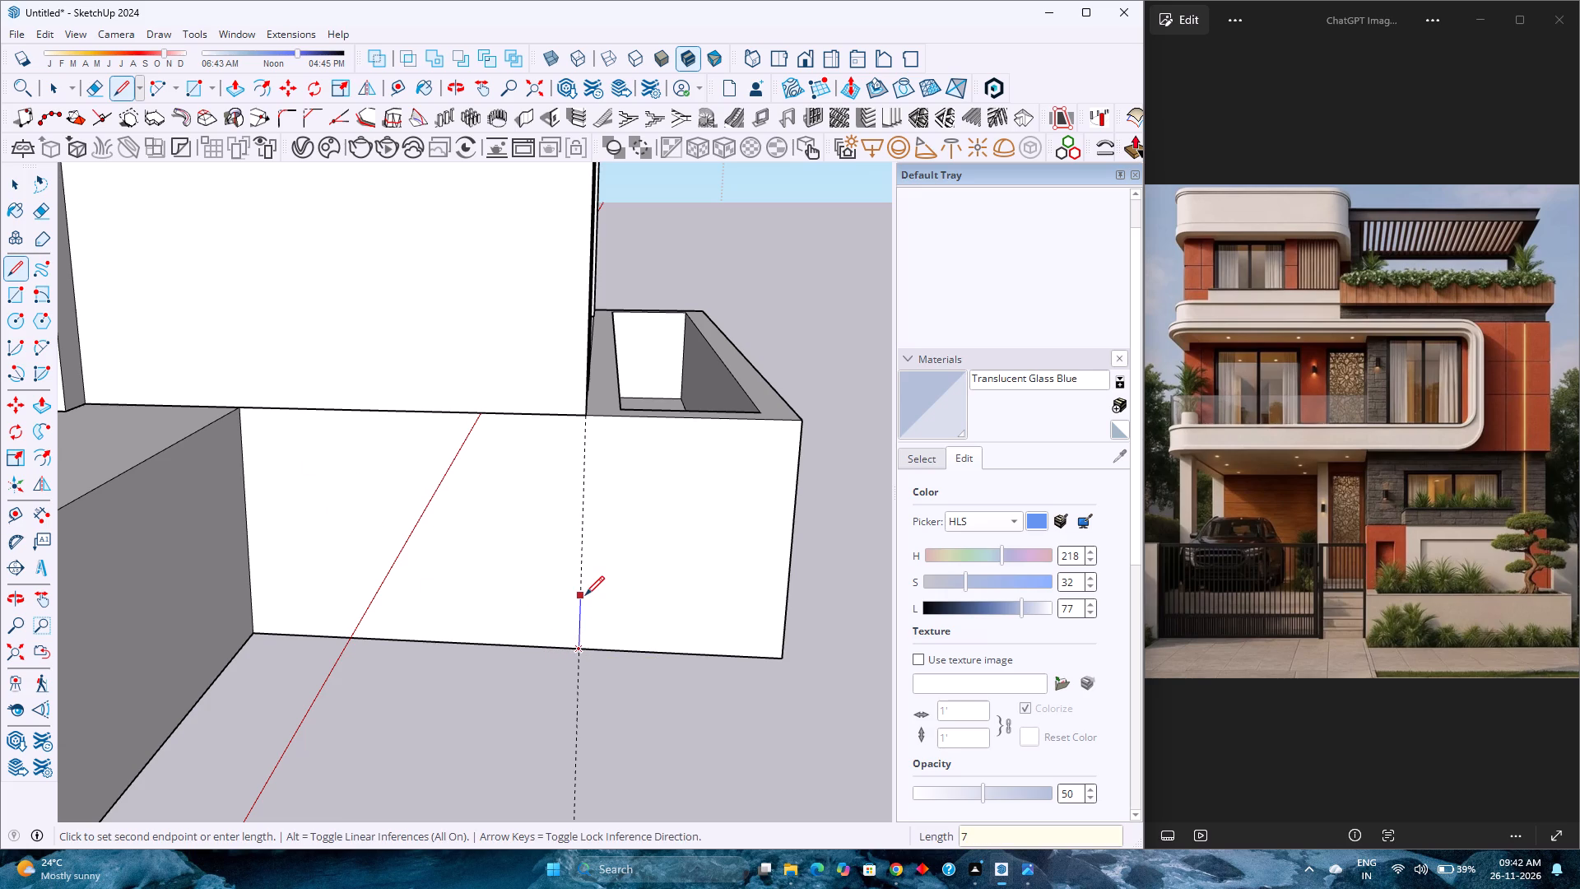
{"action": "type", "text": "1'"}
{"action": "key", "text": "Return"}
{"action": "key", "text": "space"}
Place a horizontal guide 1" below the first tread line with the Tape Measure.
{"action": "scroll", "coordinate": [584, 641], "scroll_direction": "up", "scroll_amount": 2}
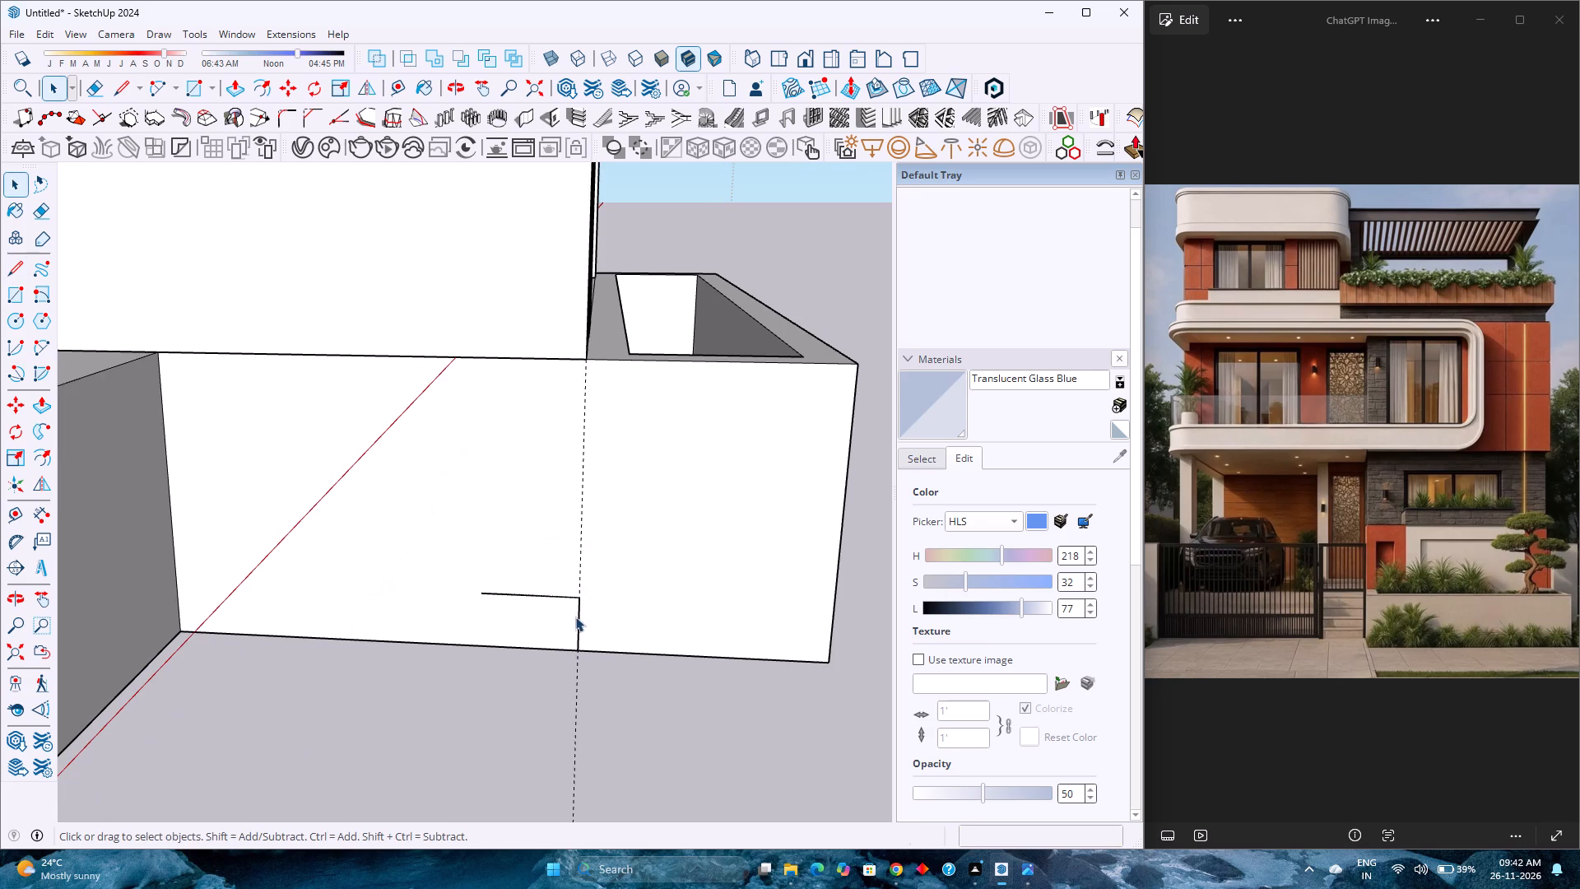
{"action": "left_click", "coordinate": [579, 612]}
{"action": "left_click", "coordinate": [560, 597], "text": "ctrl"}
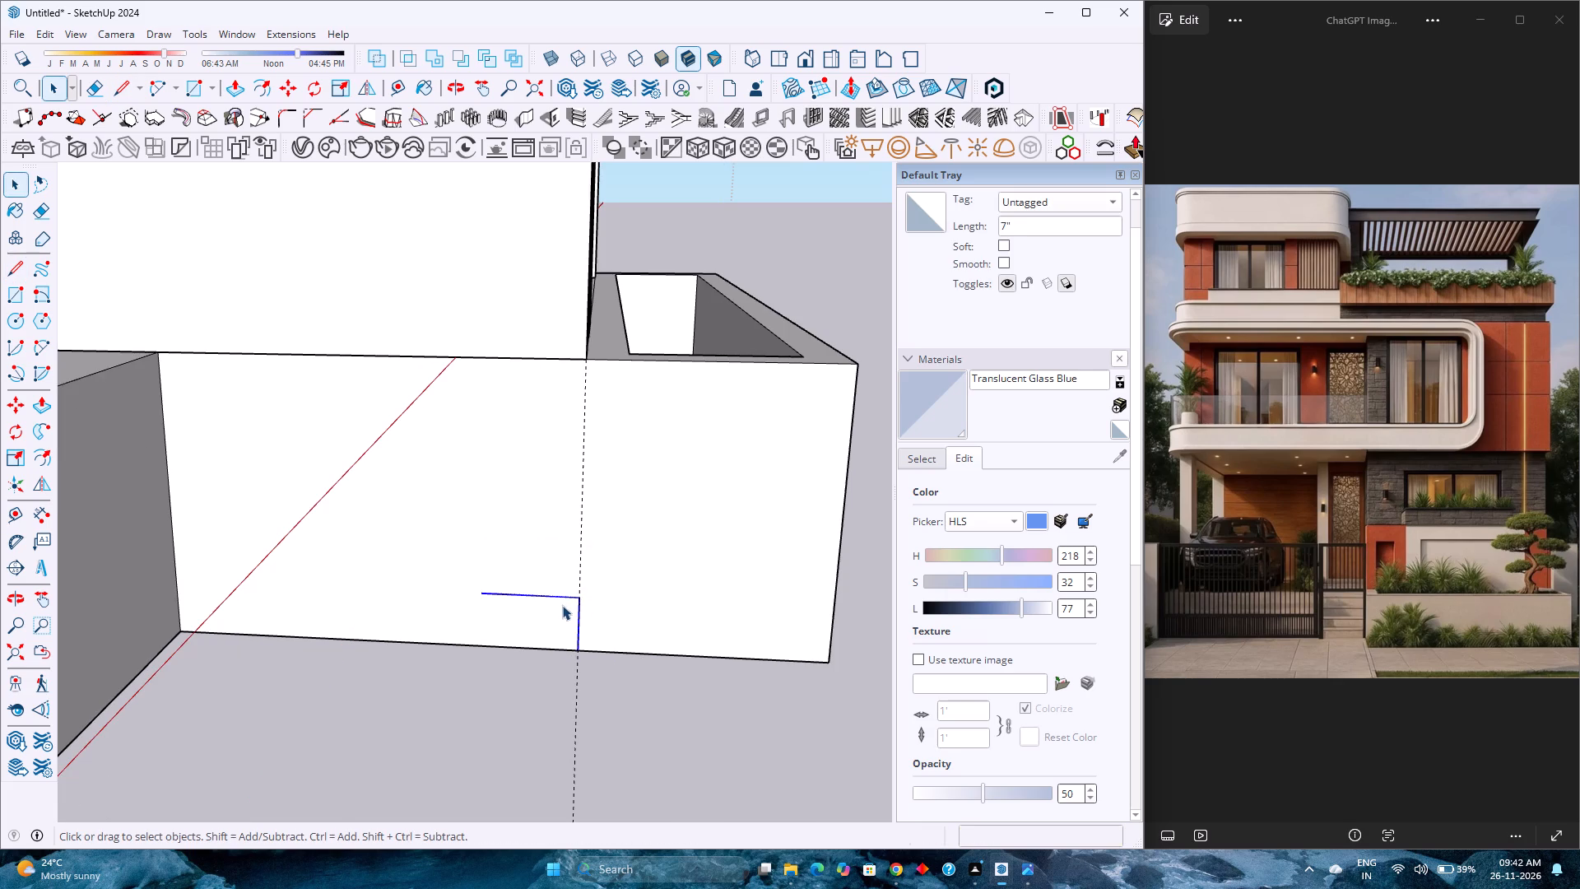
{"action": "scroll", "coordinate": [574, 612], "scroll_direction": "up", "scroll_amount": 6}
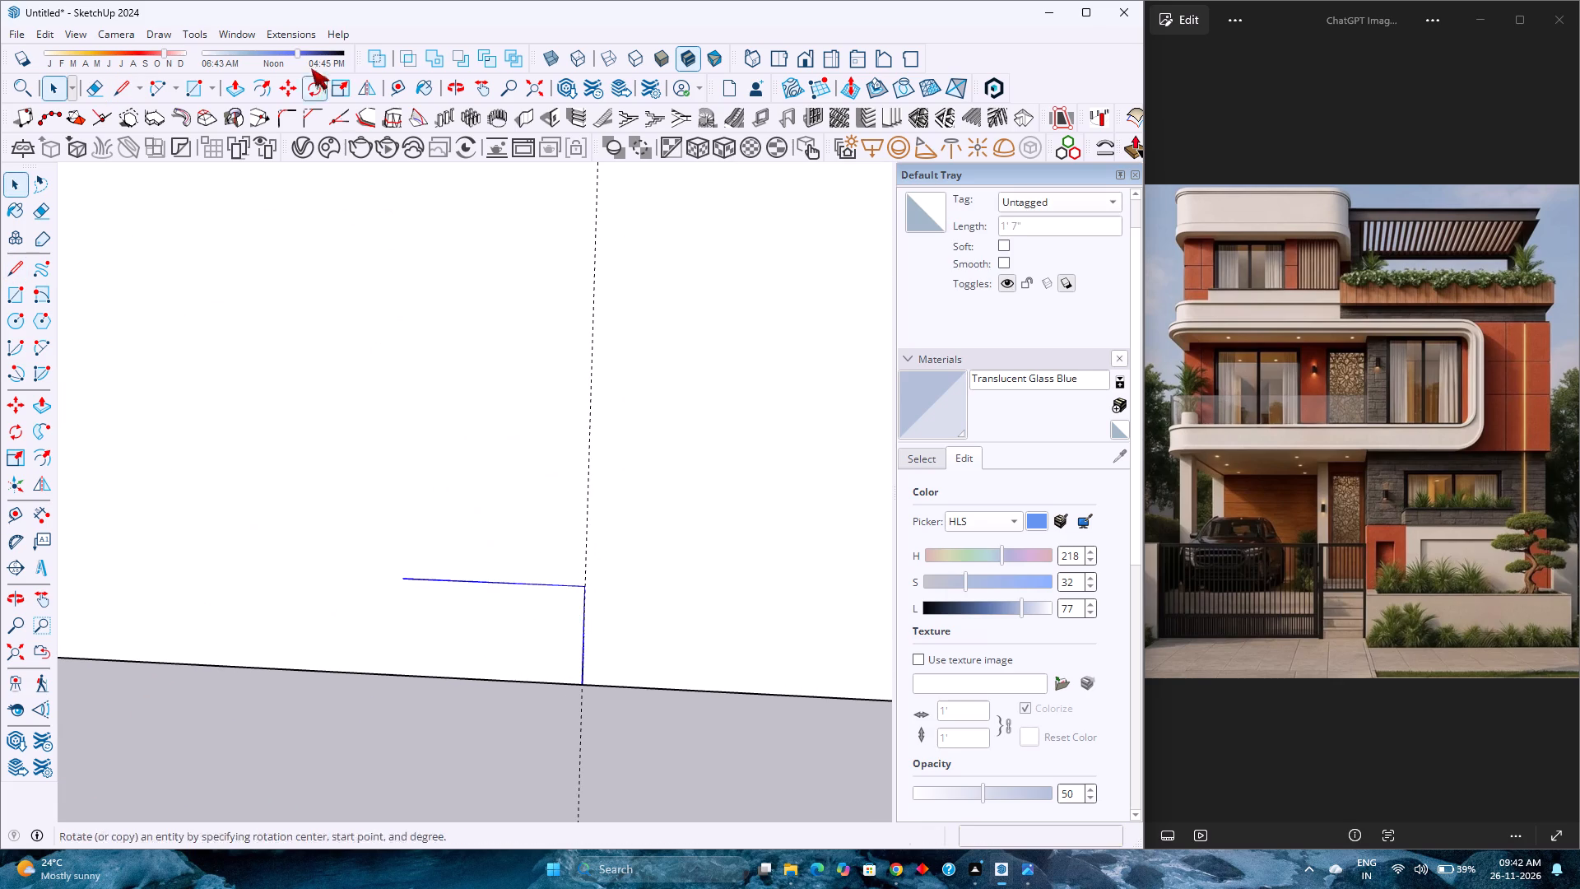
{"action": "left_click", "coordinate": [402, 84]}
{"action": "left_click", "coordinate": [550, 584]}
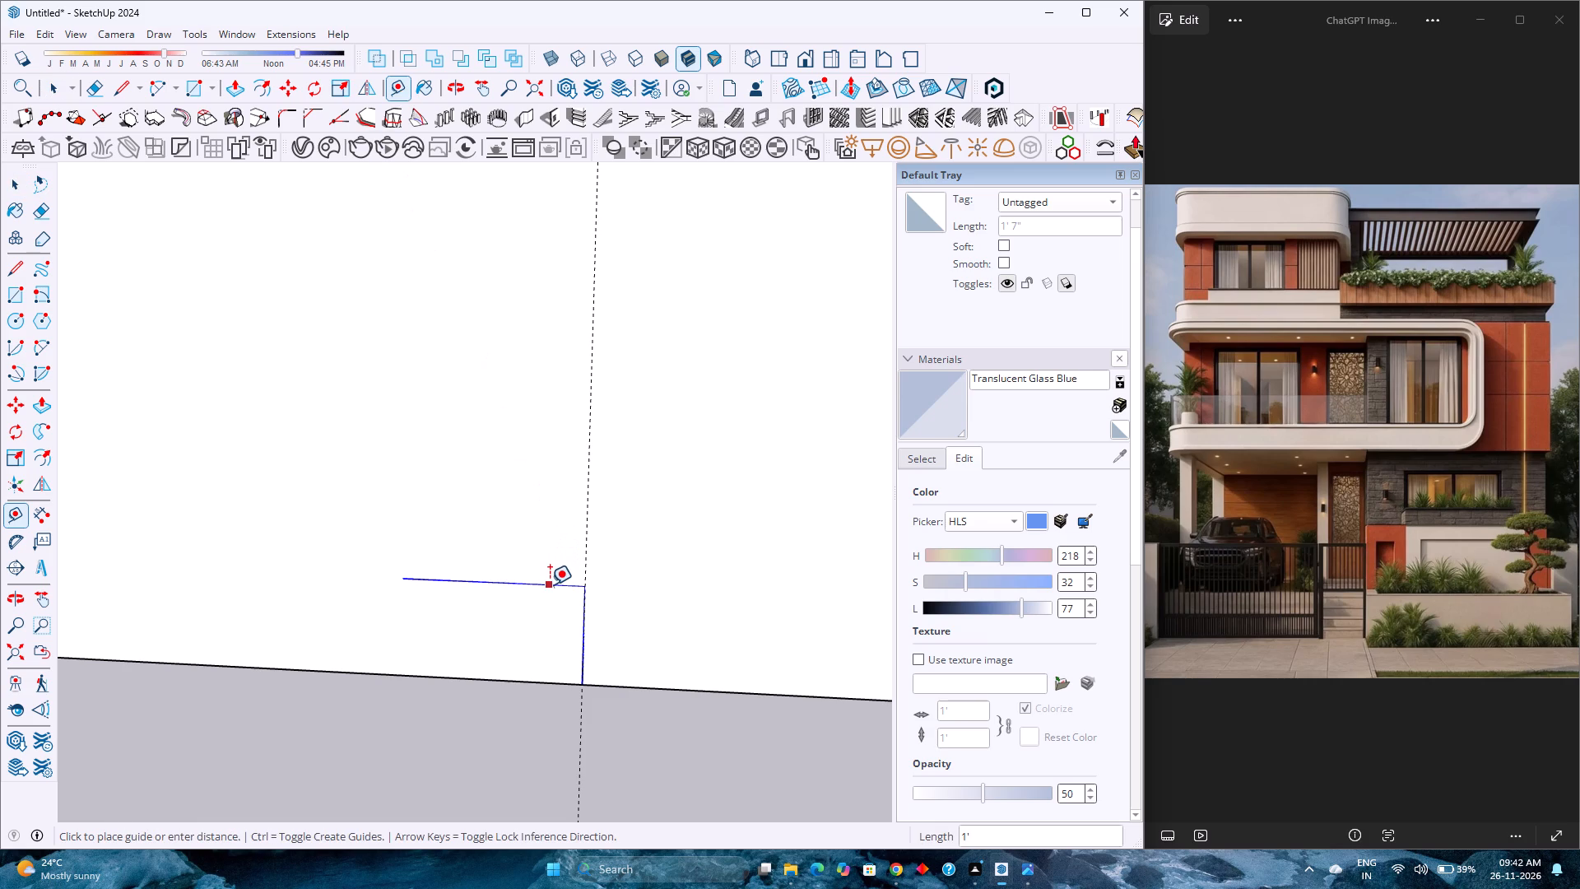
{"action": "key", "text": "Up"}
{"action": "scroll", "coordinate": [556, 607], "scroll_direction": "up", "scroll_amount": 6}
{"action": "key", "text": "1"}
{"action": "key", "text": "Return"}
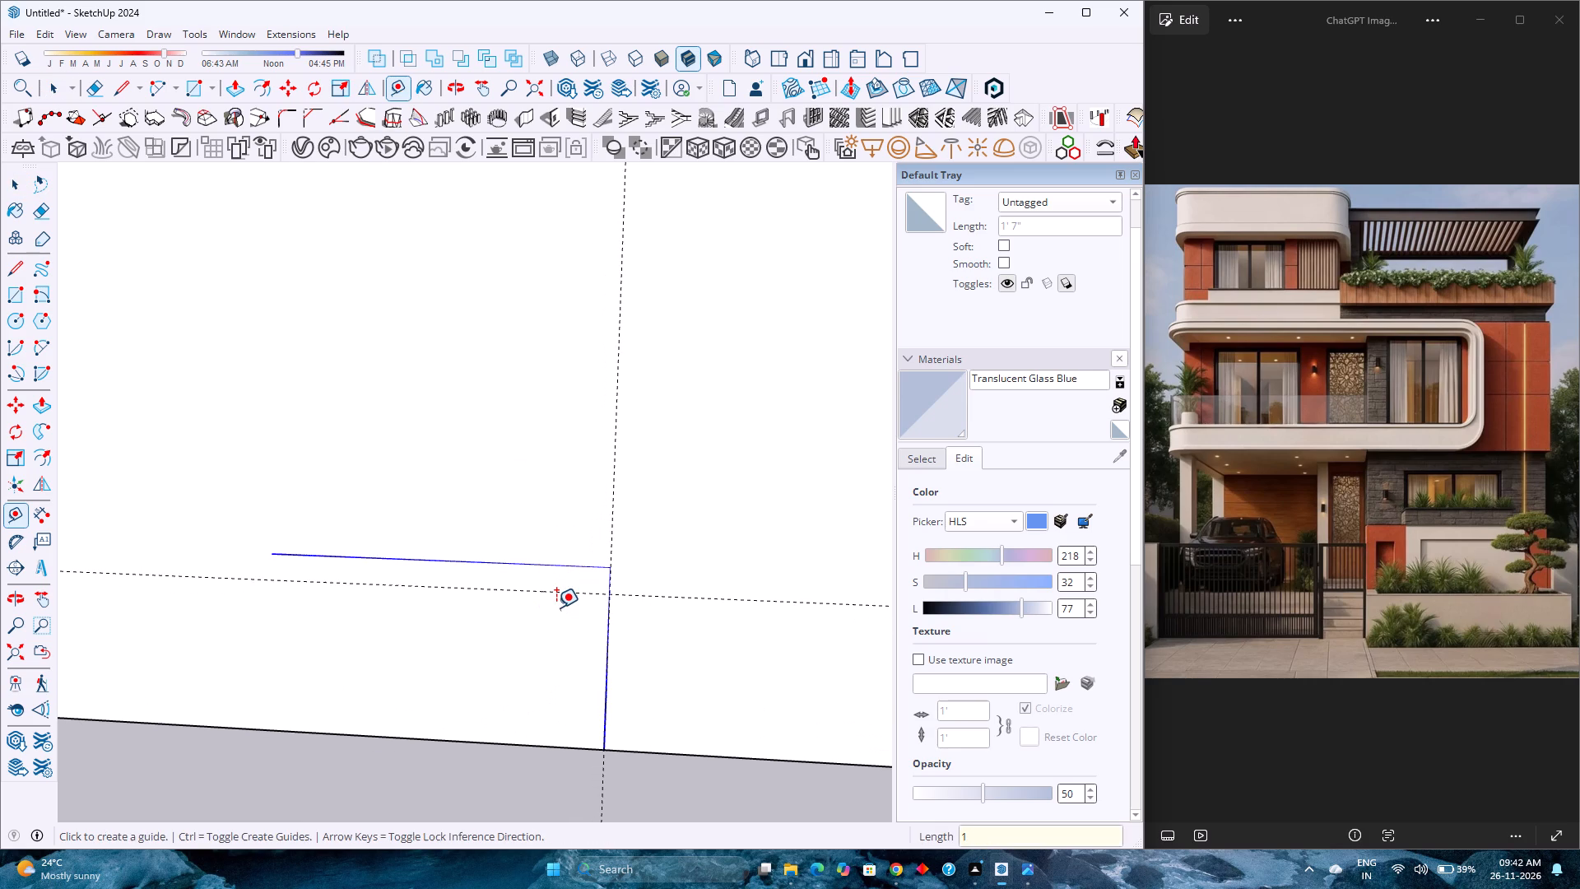
Draw a half-round nosing arc of 1/2" radius in front of the riser, from the tread corner down to the guide.
{"action": "scroll", "coordinate": [558, 608], "scroll_direction": "up", "scroll_amount": 1}
{"action": "middle_click_drag", "start_coordinate": [558, 608], "coordinate": [509, 497]}
{"action": "middle_click", "coordinate": [509, 497]}
{"action": "key", "text": "a"}
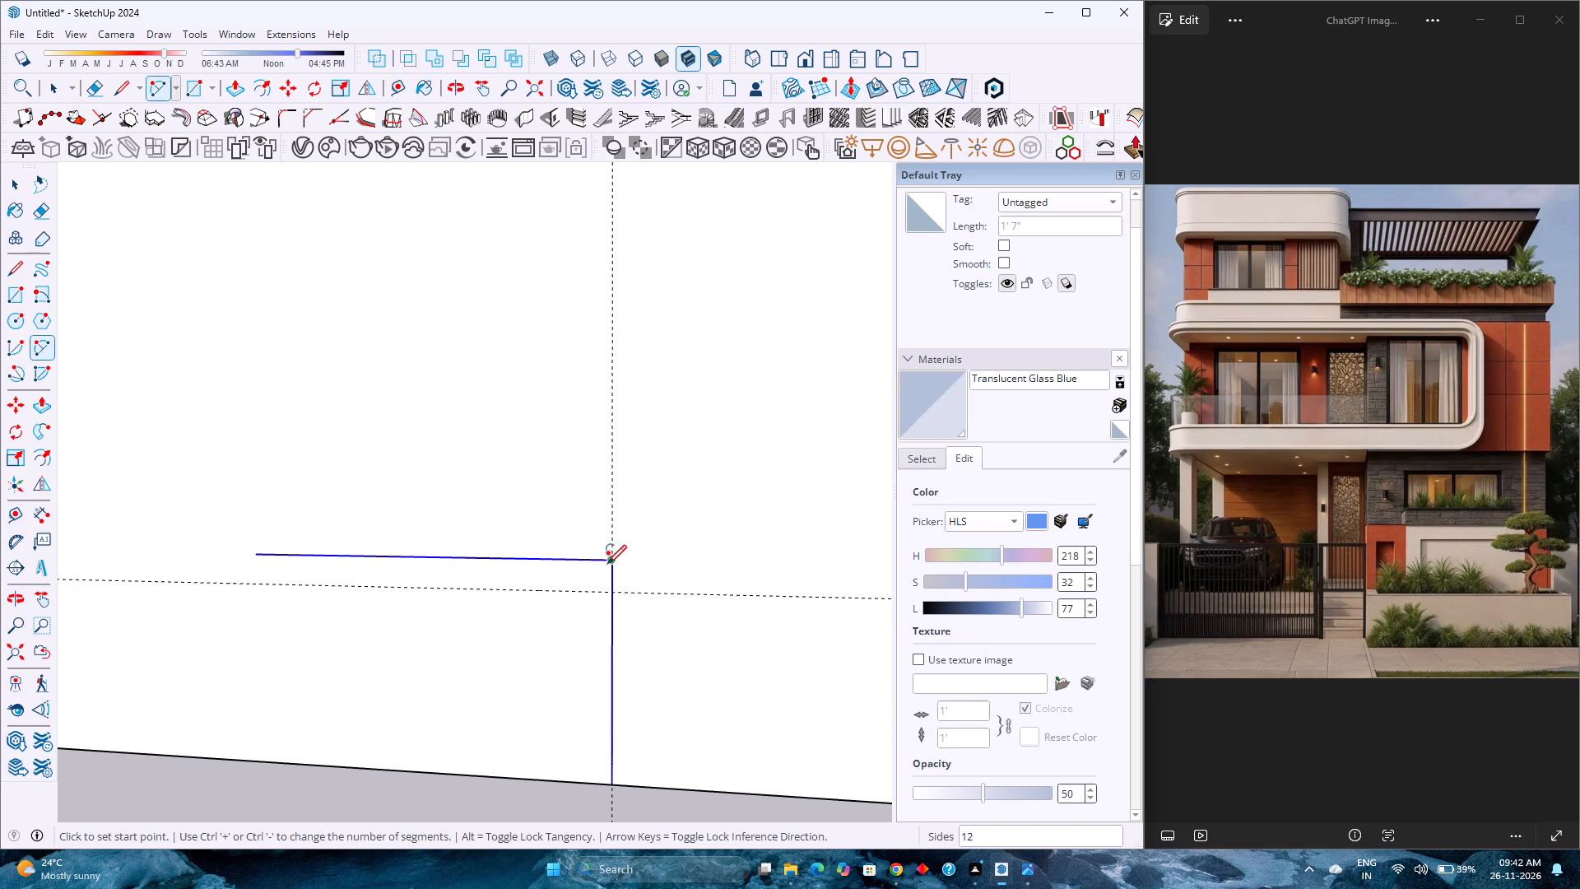
{"action": "left_click", "coordinate": [609, 558]}
{"action": "left_click", "coordinate": [620, 595]}
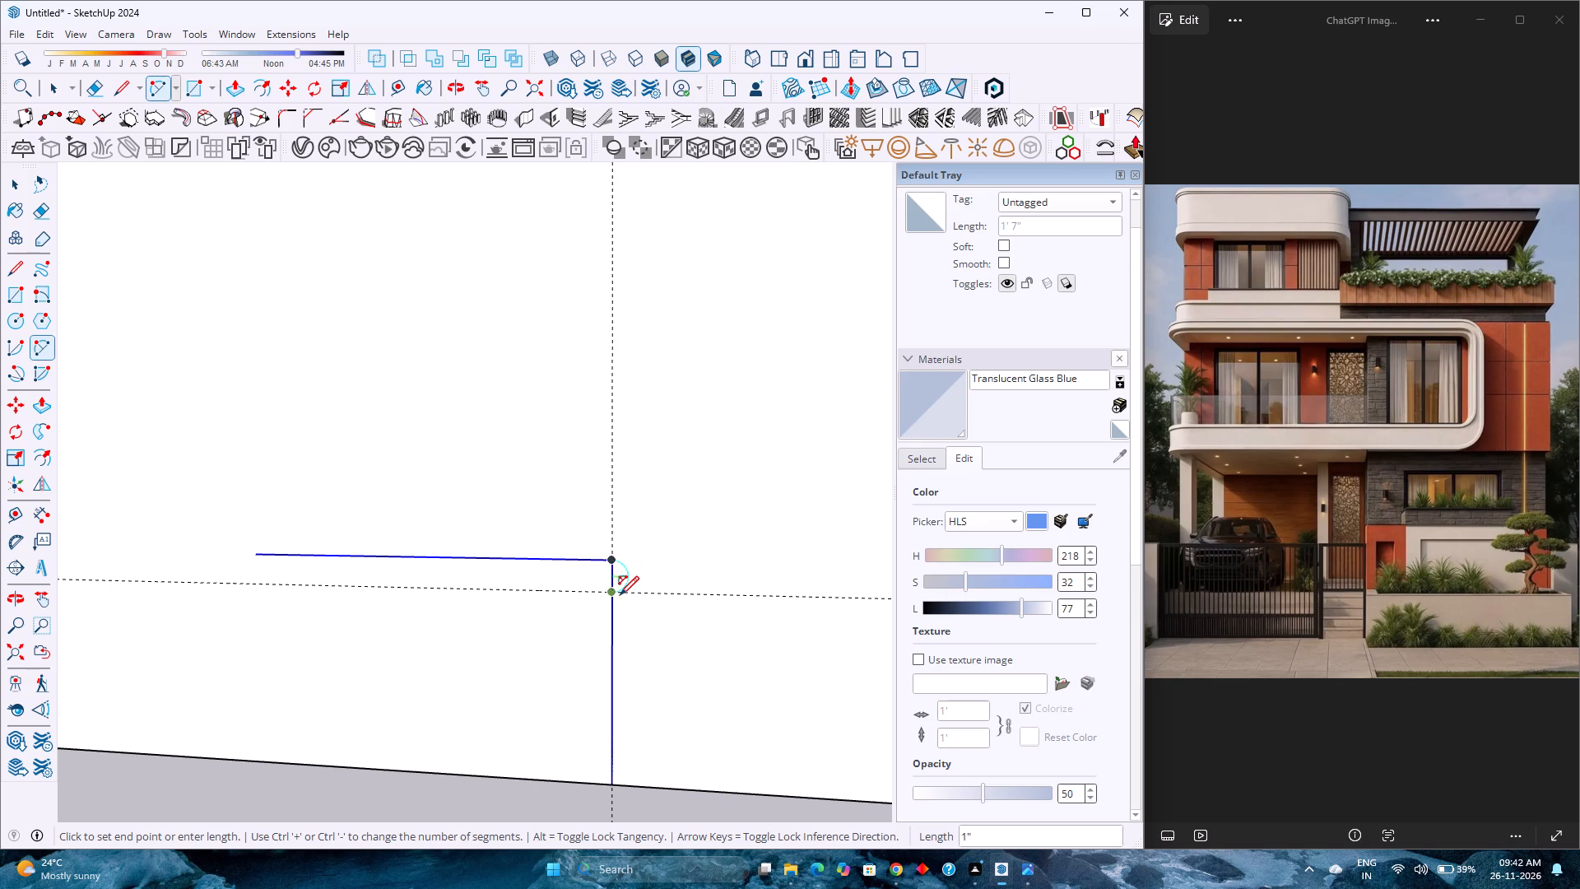
{"action": "left_click", "coordinate": [620, 595]}
{"action": "key", "text": "space"}
Set the nosing arc's segments to 30.
{"action": "left_click", "coordinate": [630, 579]}
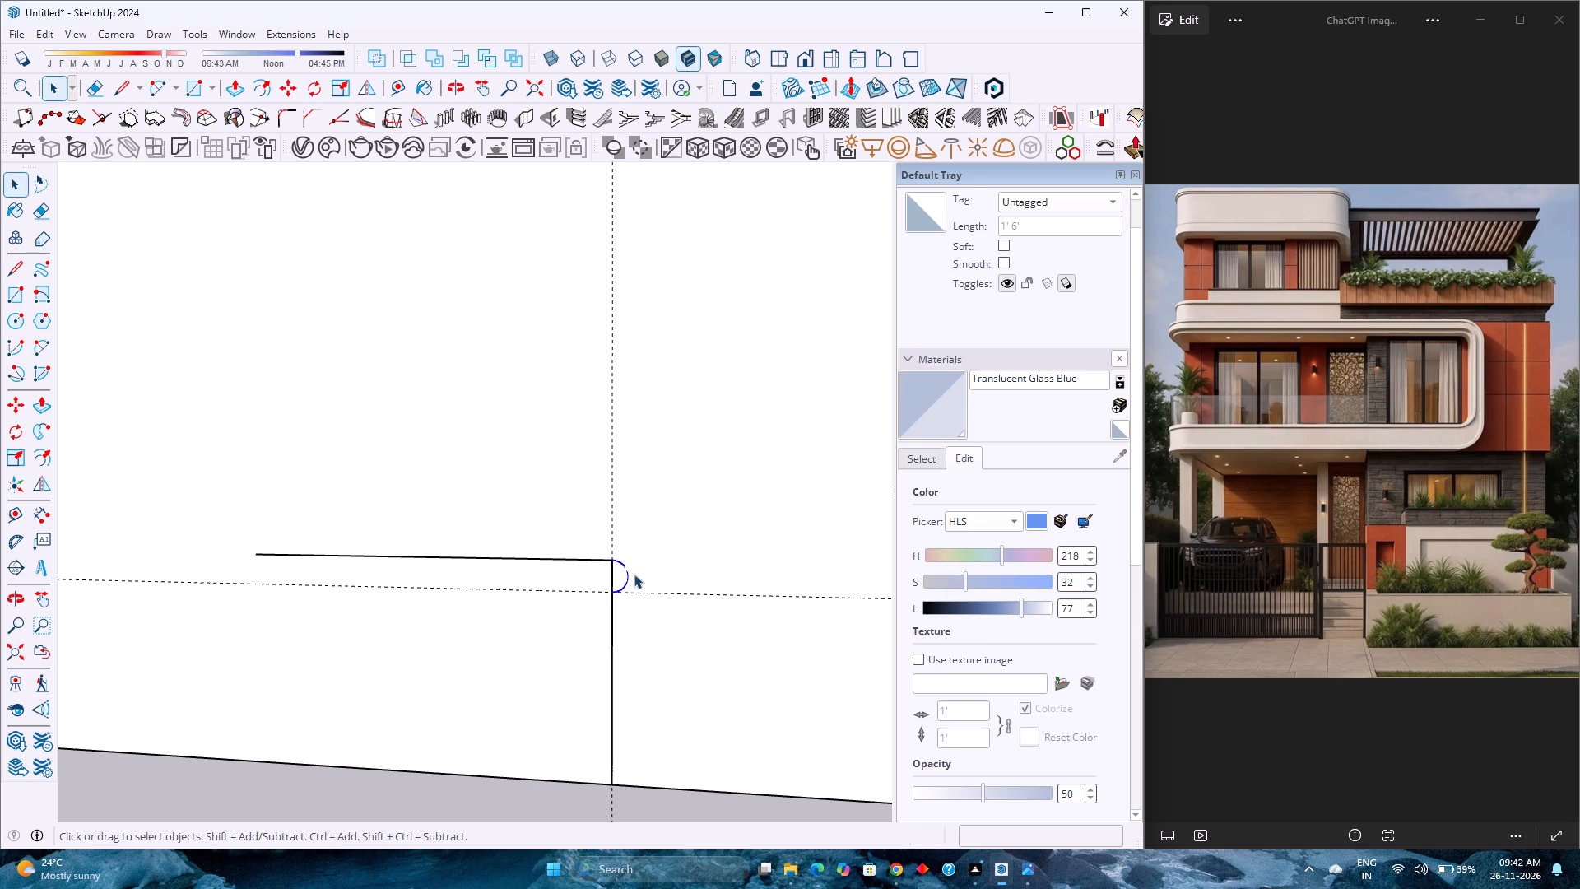
{"action": "double_click", "coordinate": [1032, 251]}
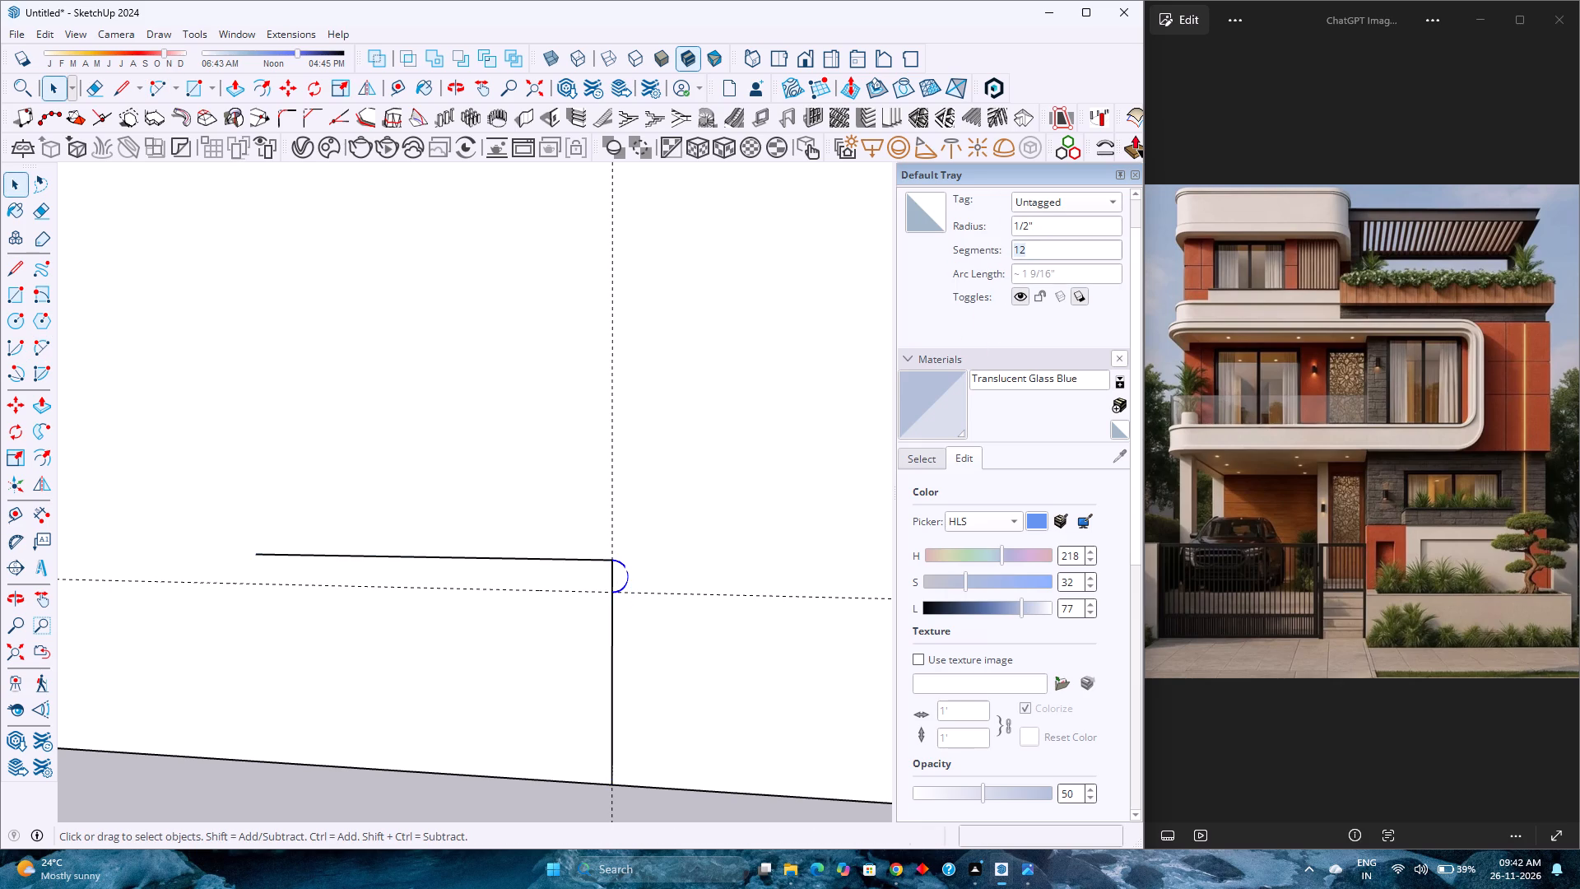
{"action": "key", "text": "3"}
{"action": "key", "text": "0"}
{"action": "key", "text": "Return"}
Delete the short riser edge behind the nosing arc.
{"action": "left_click", "coordinate": [615, 574]}
{"action": "left_click", "coordinate": [613, 575]}
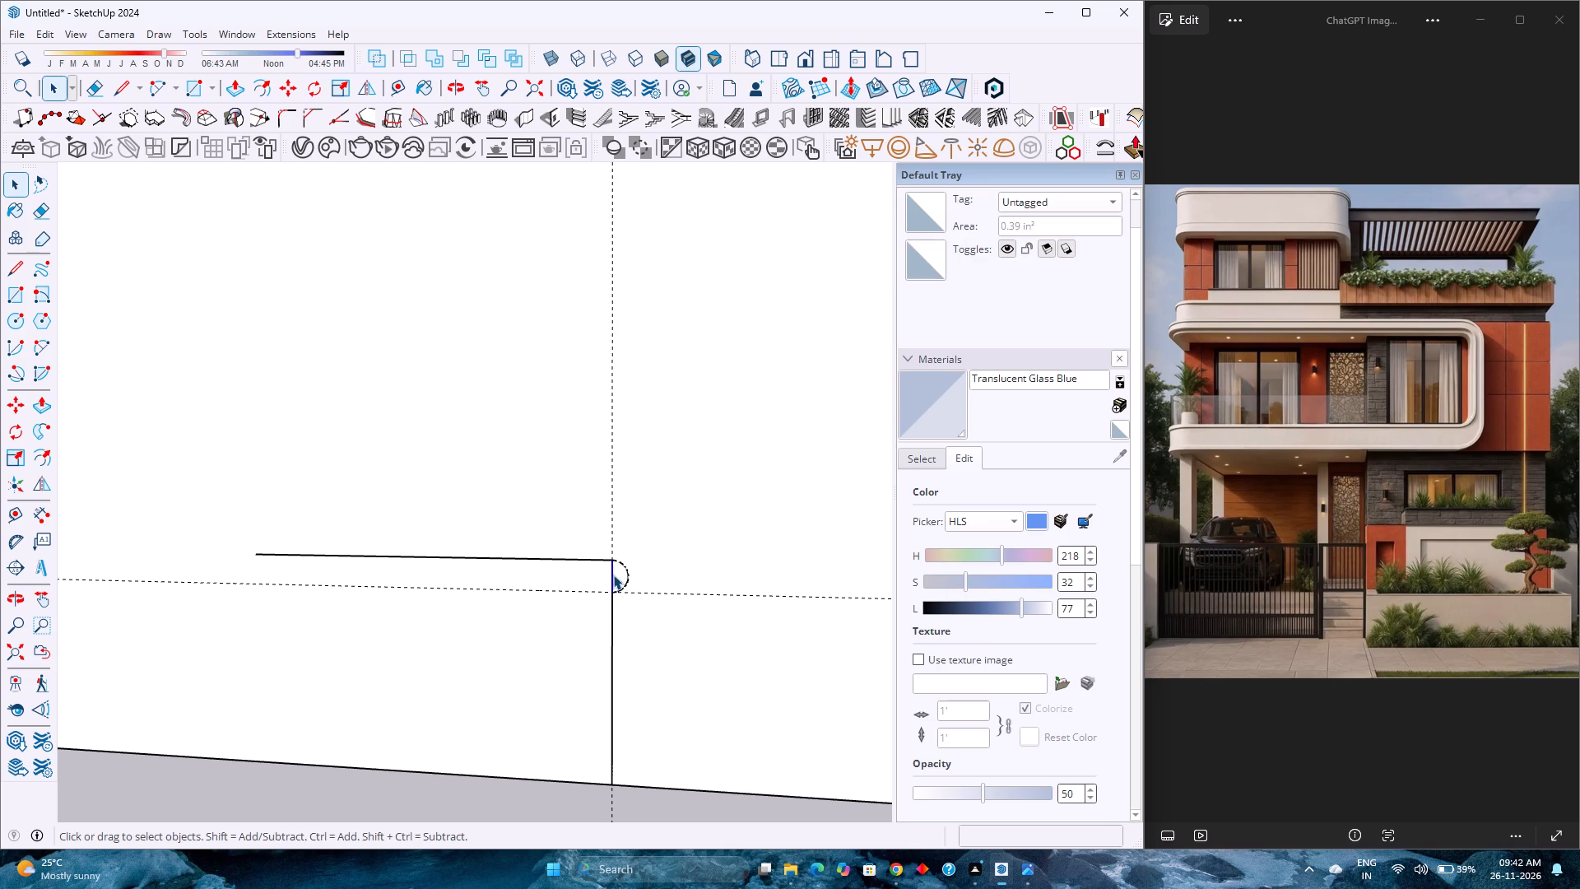
{"action": "key", "text": "Delete"}
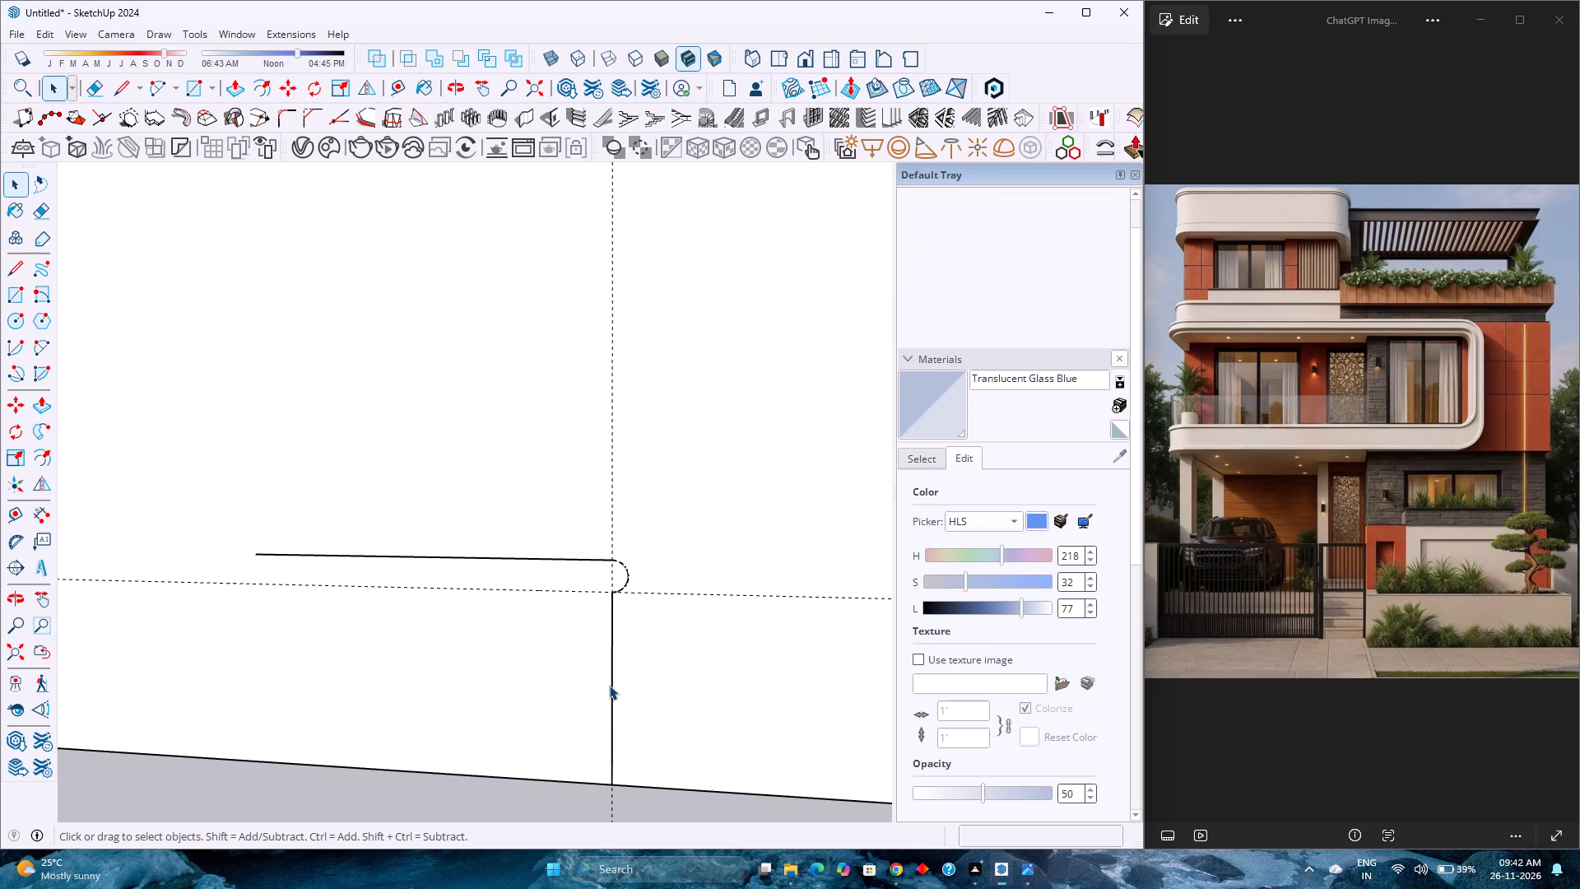
Copy the riser, nosing and tread from the riser's base to the tread's inner end, repeating for three copies up the wall.
{"action": "left_click", "coordinate": [609, 685]}
{"action": "left_click", "coordinate": [612, 681]}
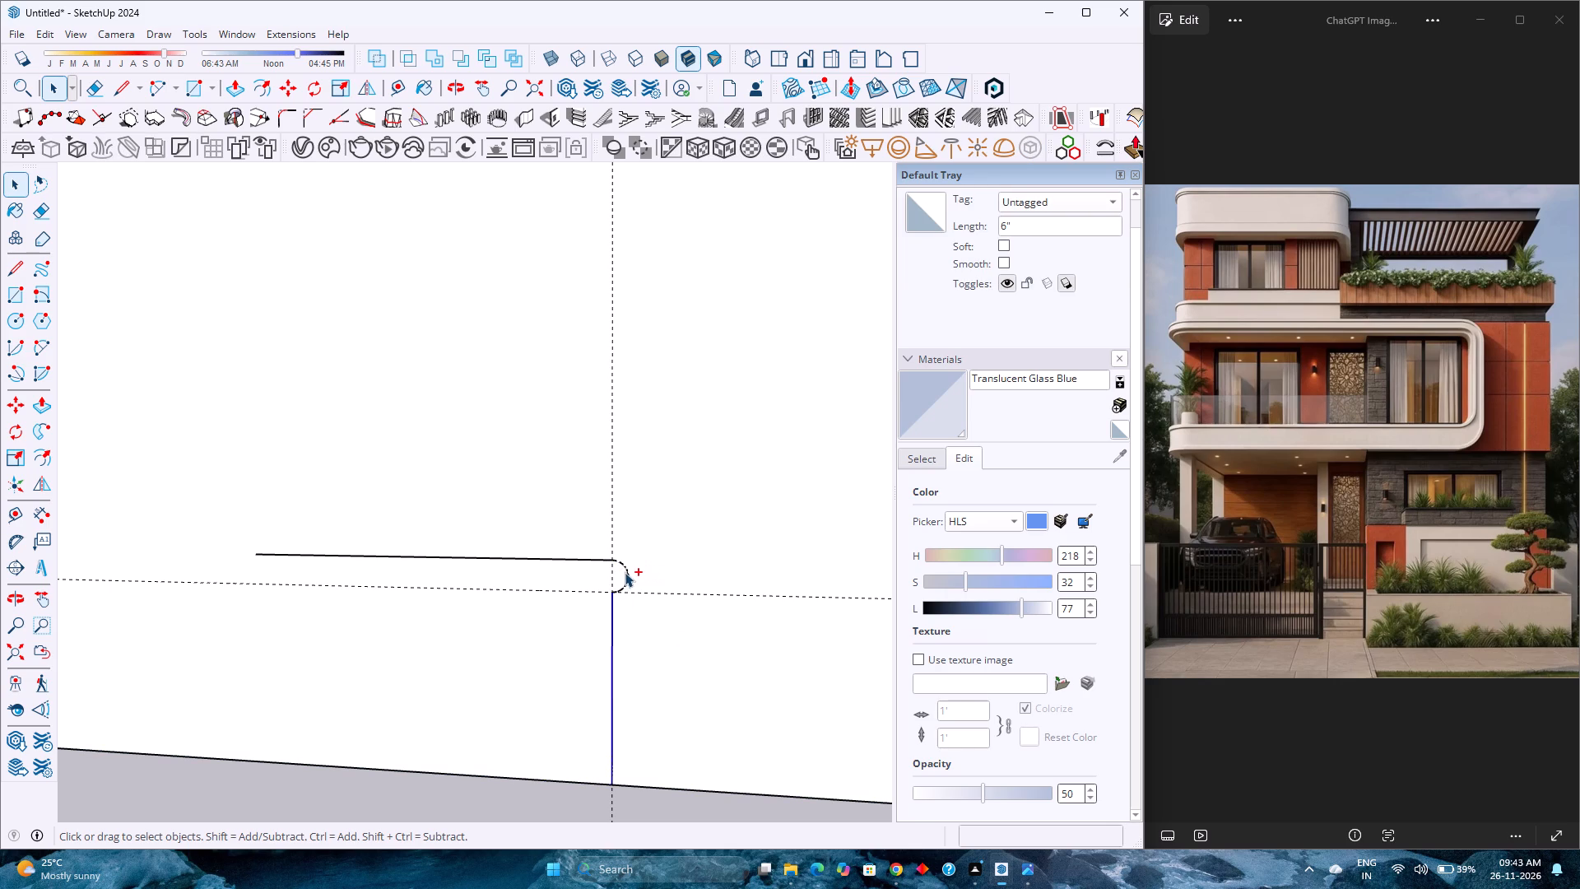
{"action": "left_click", "coordinate": [625, 572], "text": "ctrl"}
{"action": "left_click", "coordinate": [569, 560], "text": "ctrl"}
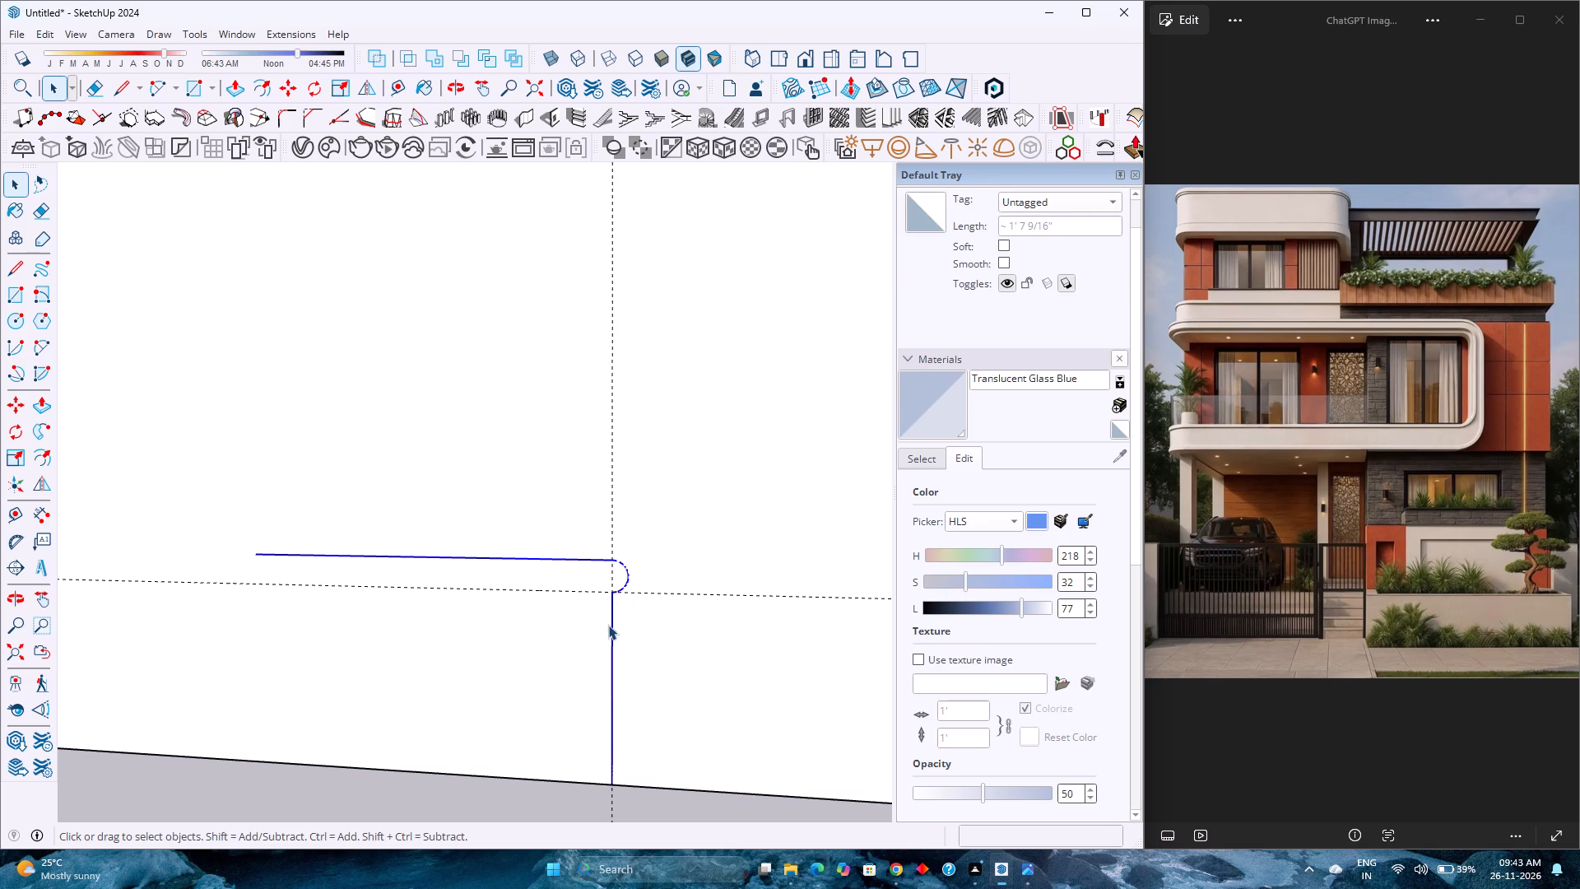
{"action": "key", "text": "m"}
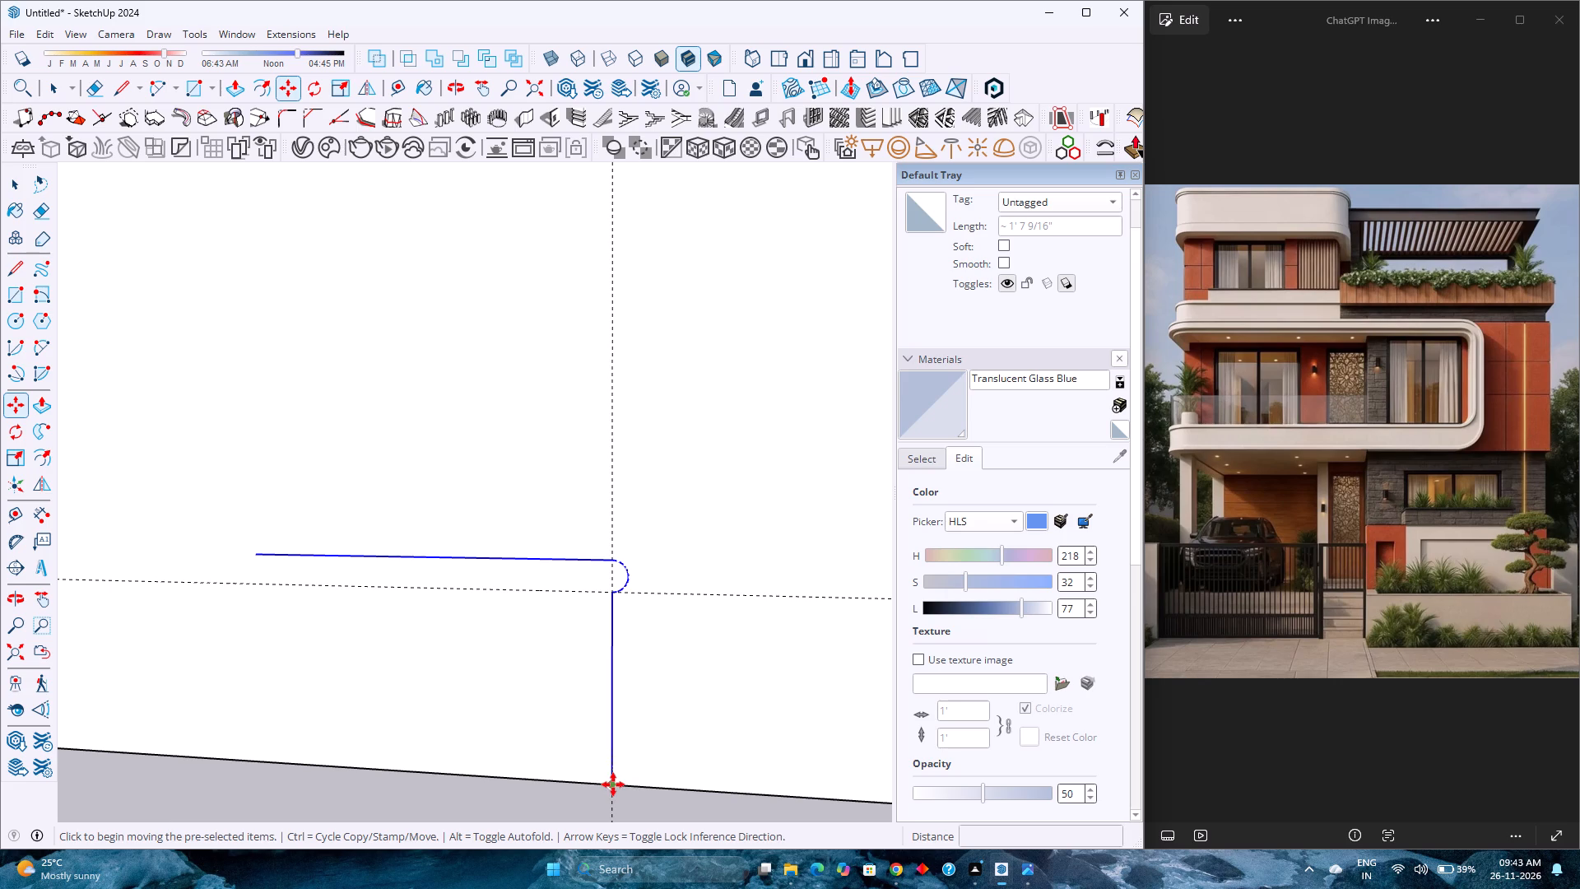
{"action": "left_click", "coordinate": [613, 784]}
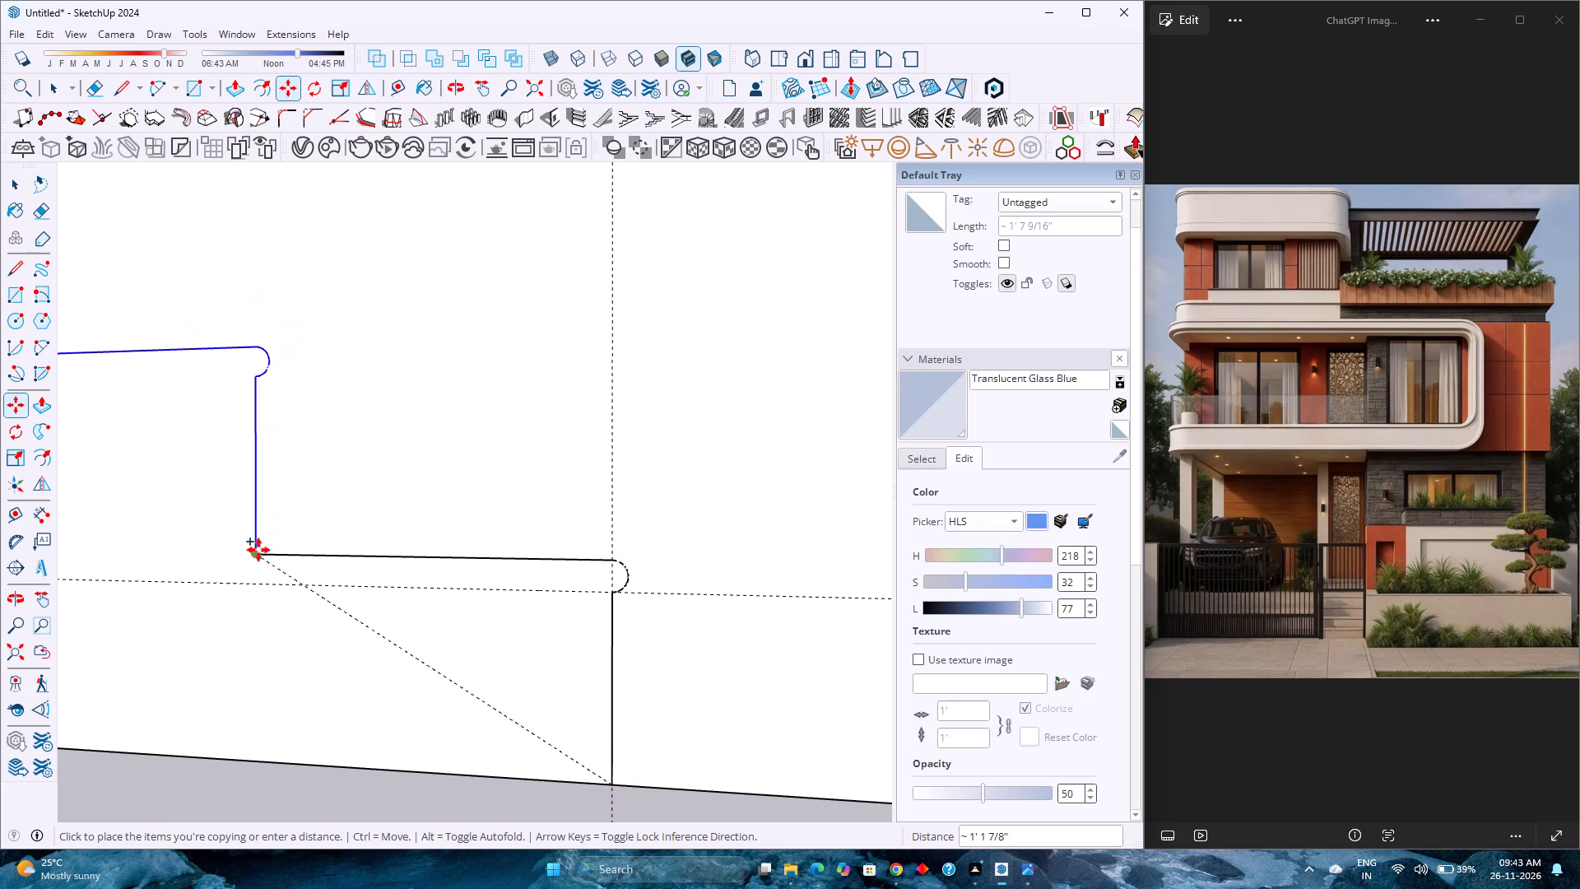
{"action": "left_click", "coordinate": [258, 552]}
{"action": "scroll", "coordinate": [367, 547], "scroll_direction": "down", "scroll_amount": 17}
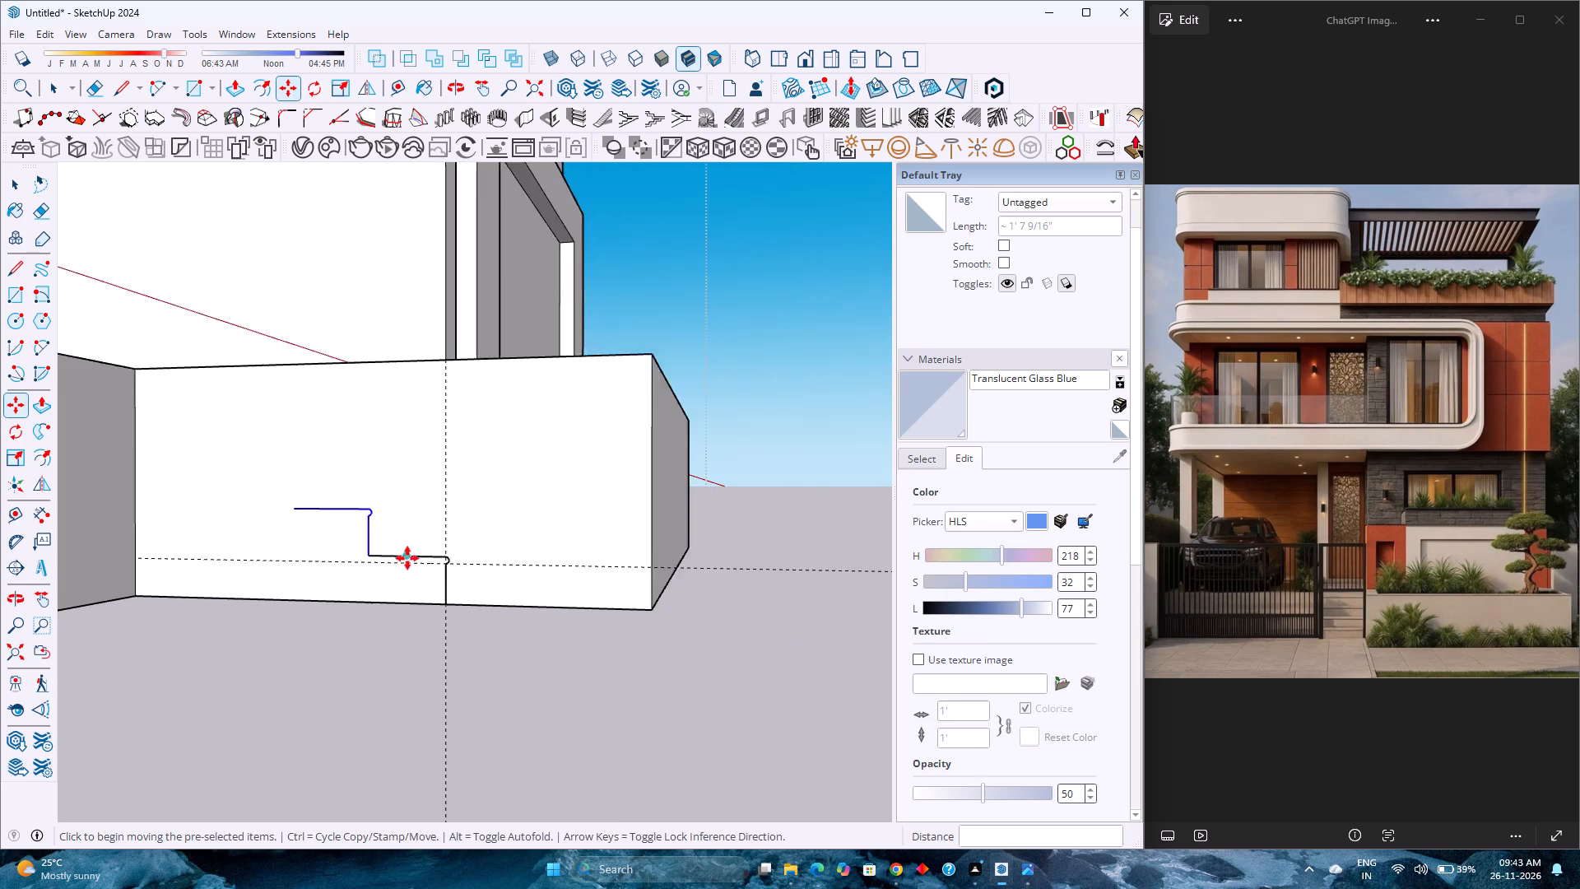
{"action": "scroll", "coordinate": [407, 558], "scroll_direction": "down", "scroll_amount": 2}
{"action": "middle_click_drag", "start_coordinate": [342, 618], "coordinate": [445, 640]}
{"action": "type", "text": "*3"}
{"action": "key", "text": "Return"}
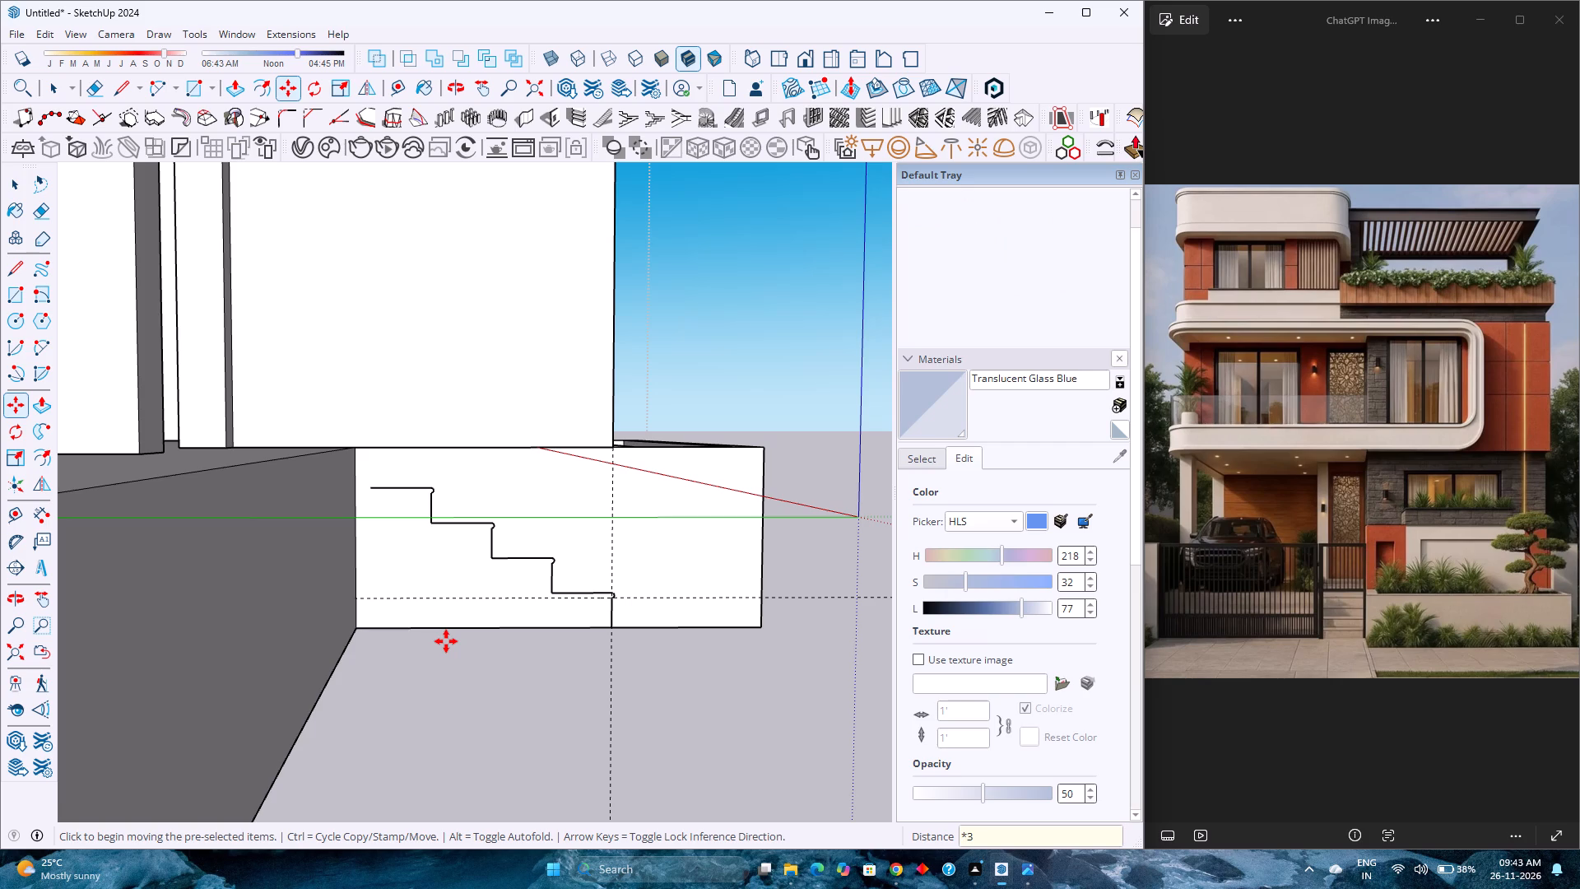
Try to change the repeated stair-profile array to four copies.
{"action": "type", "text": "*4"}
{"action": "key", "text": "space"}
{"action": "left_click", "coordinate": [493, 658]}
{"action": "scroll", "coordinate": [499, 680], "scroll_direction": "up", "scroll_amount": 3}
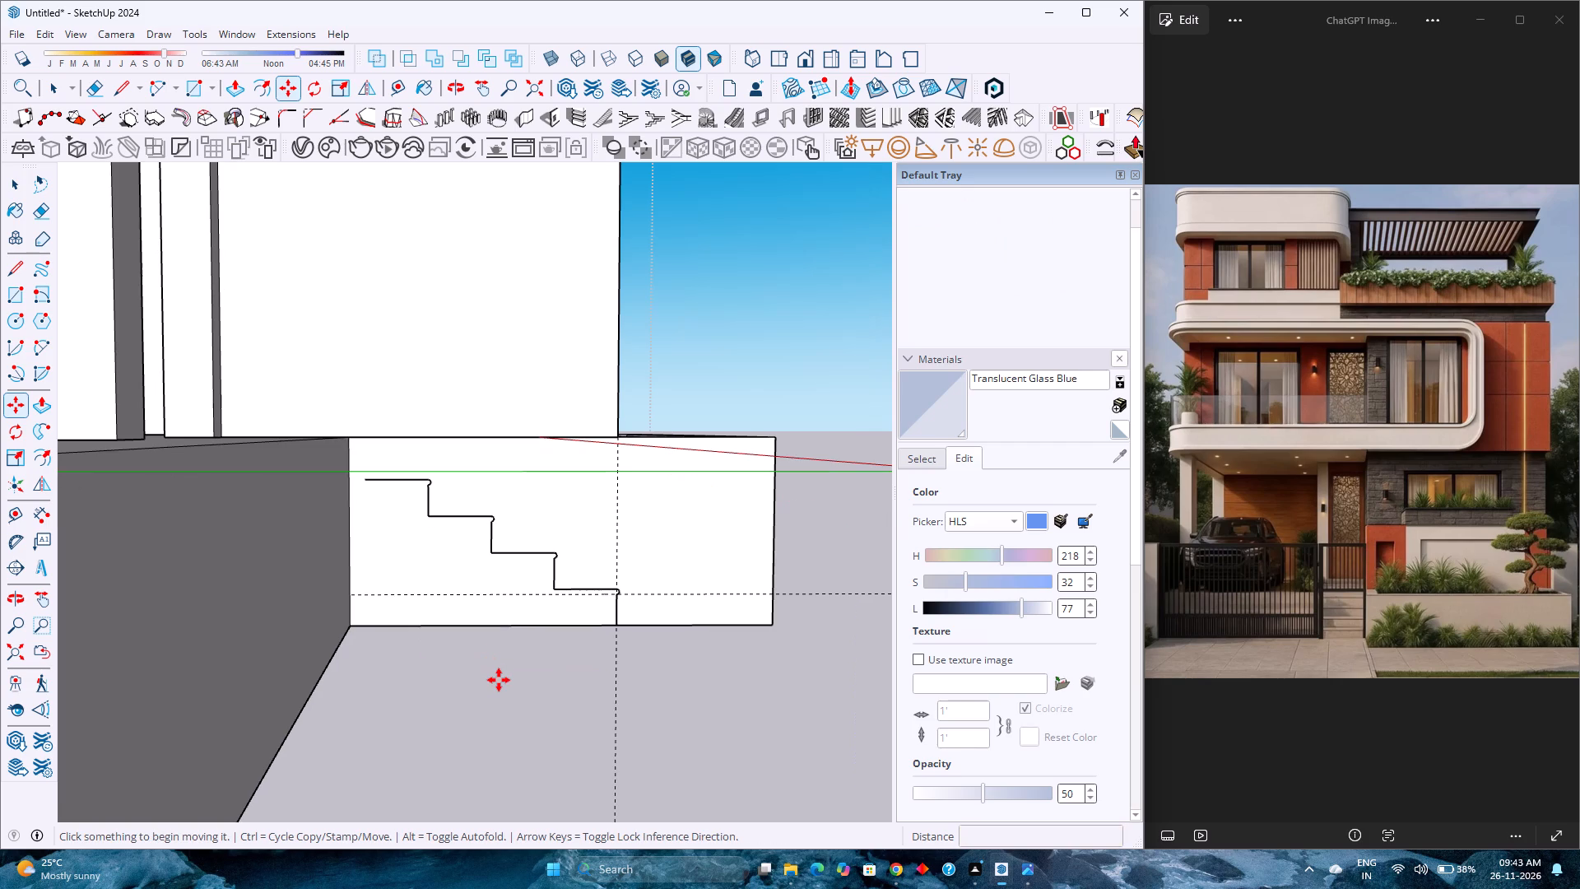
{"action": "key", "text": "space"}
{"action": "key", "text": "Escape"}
Undo the repeated copies of the riser, nosing and tread, back to the original single step.
{"action": "scroll", "coordinate": [370, 450], "scroll_direction": "up", "scroll_amount": 3}
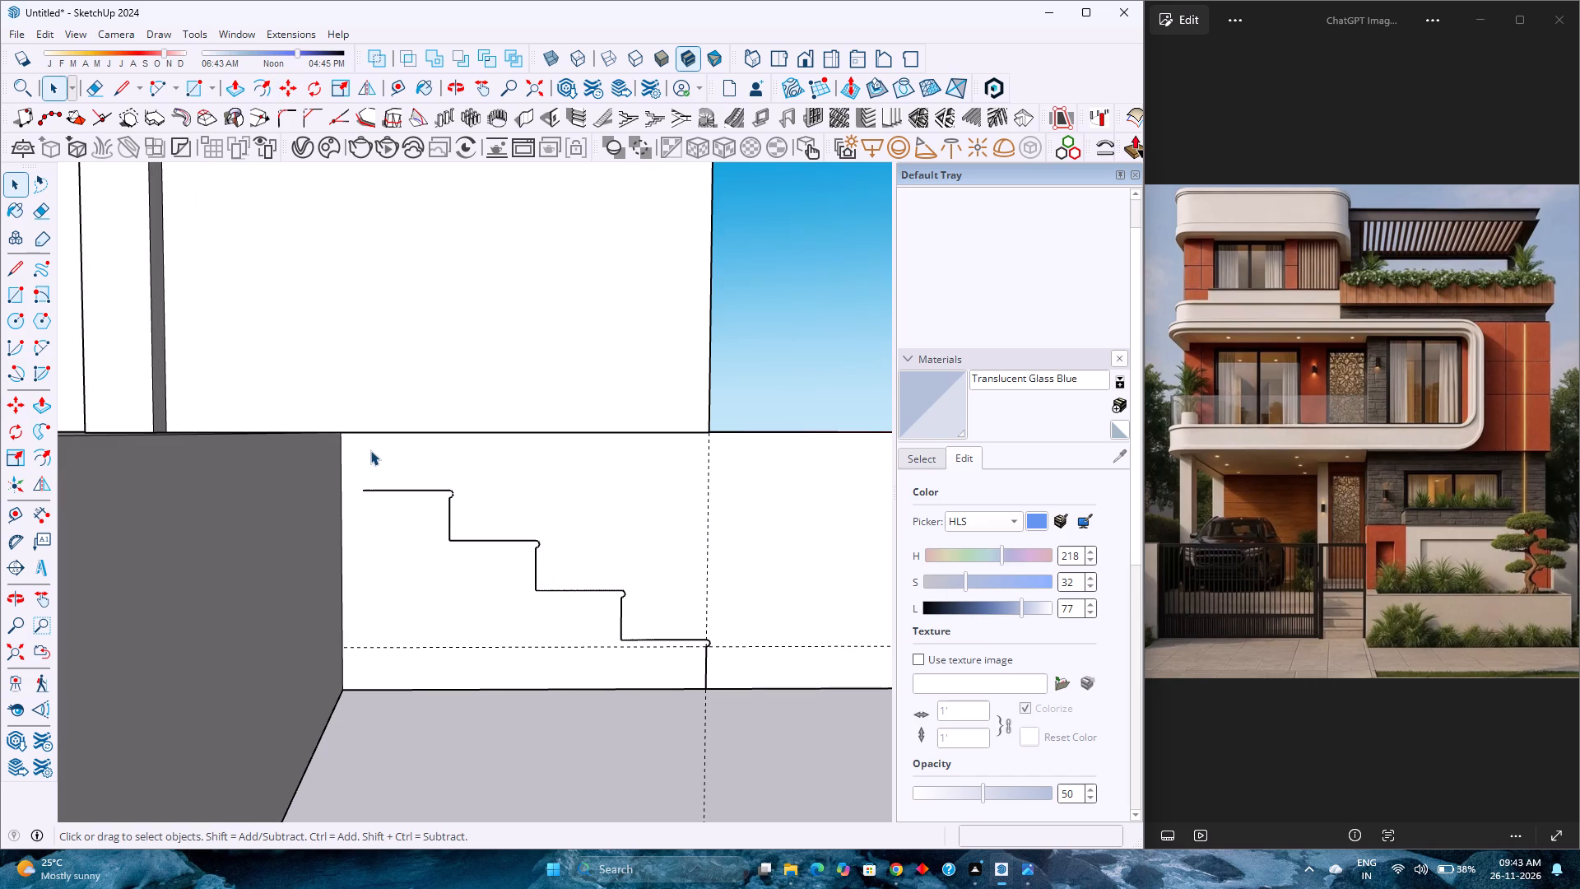
{"action": "middle_click_drag", "start_coordinate": [379, 472], "coordinate": [251, 615]}
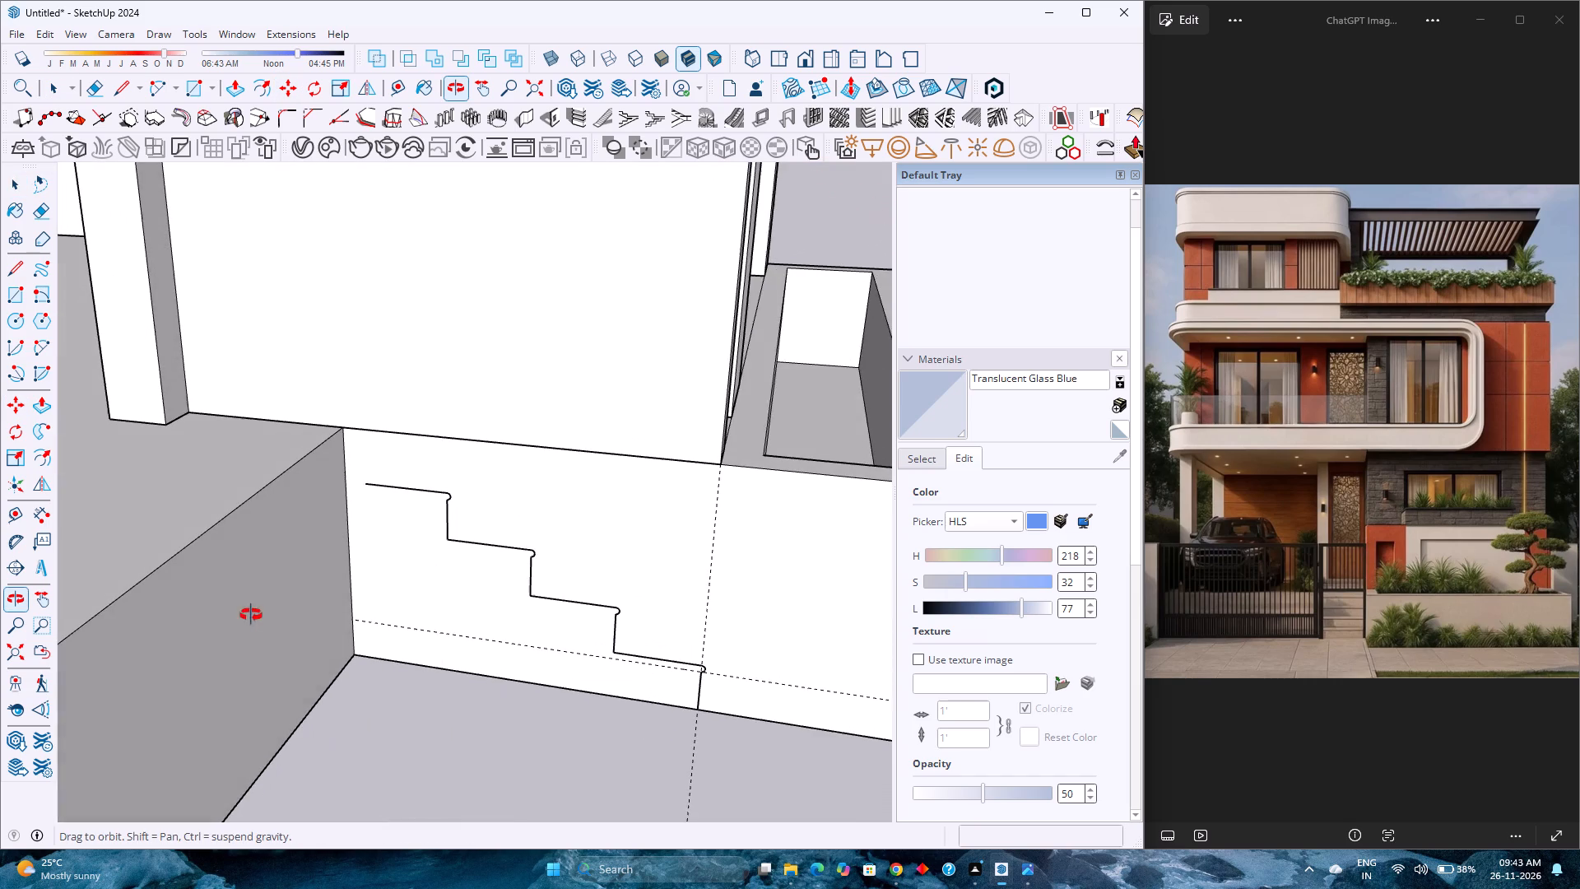
{"action": "middle_click_drag", "start_coordinate": [251, 615], "coordinate": [249, 613]}
{"action": "middle_click", "coordinate": [249, 612]}
{"action": "scroll", "coordinate": [414, 508], "scroll_direction": "down", "scroll_amount": 4}
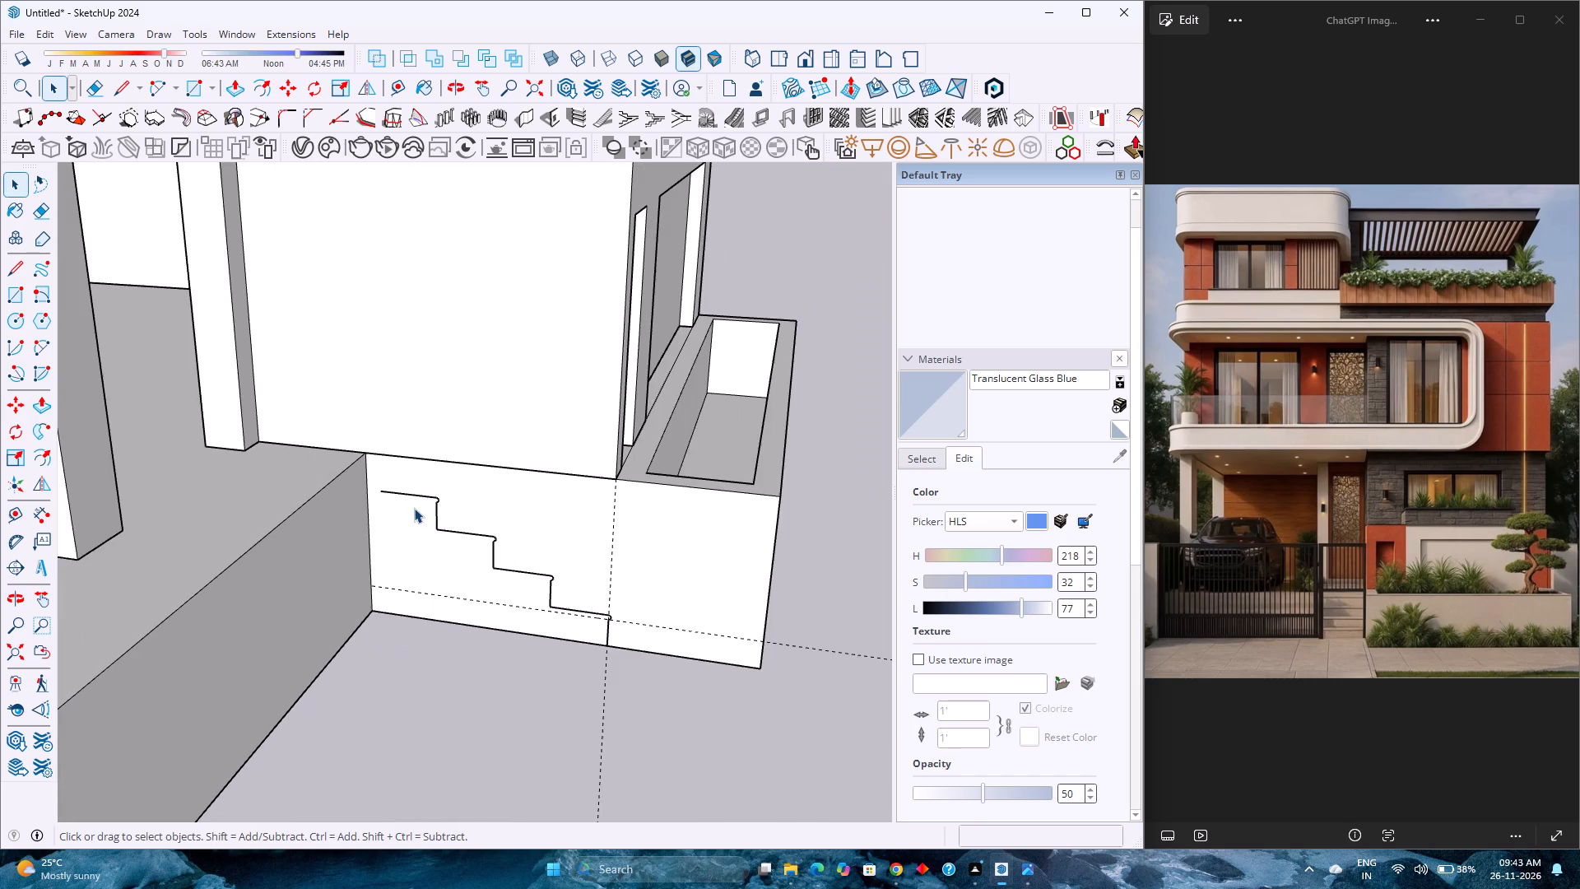
{"action": "scroll", "coordinate": [414, 508], "scroll_direction": "down", "scroll_amount": 3}
{"action": "scroll", "coordinate": [382, 528], "scroll_direction": "up", "scroll_amount": 2}
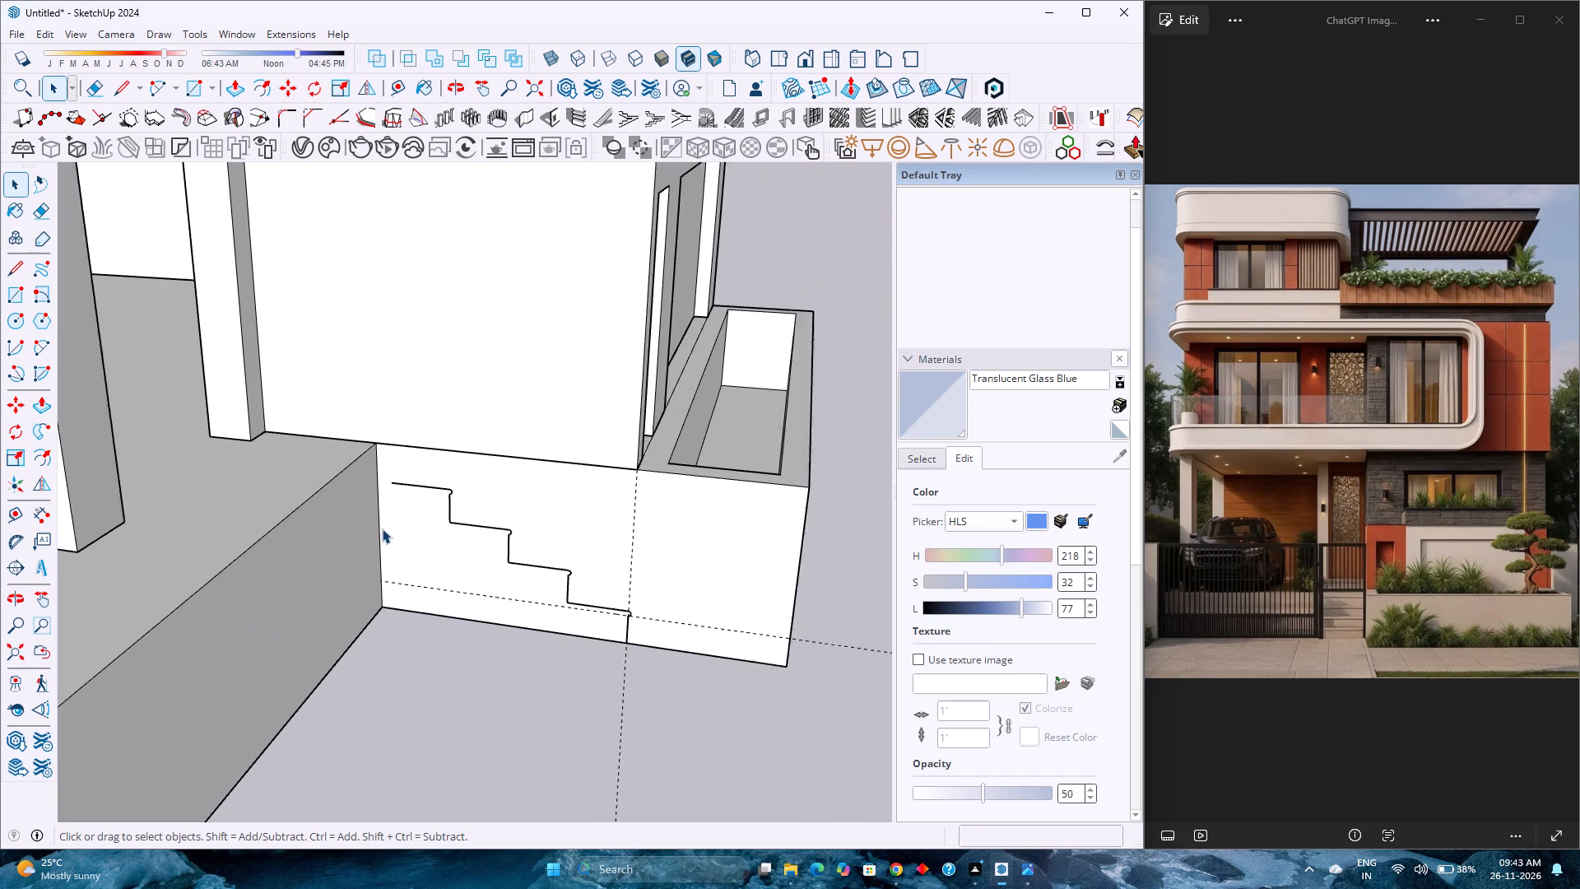
{"action": "scroll", "coordinate": [382, 528], "scroll_direction": "up", "scroll_amount": 2}
{"action": "key", "text": "l"}
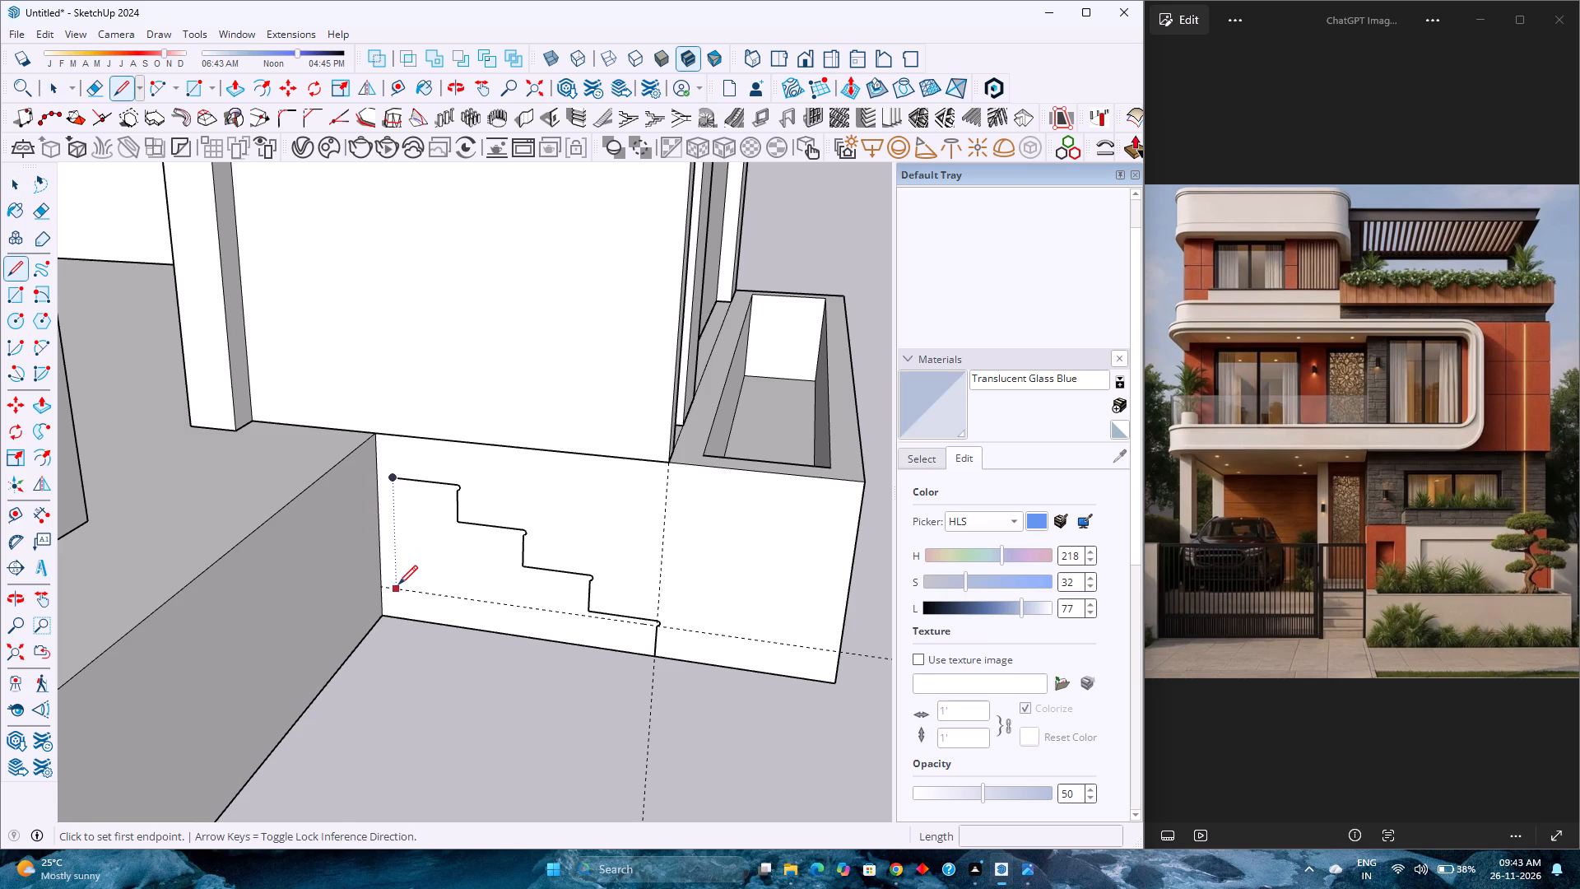
{"action": "key", "text": "ctrl+z"}
{"action": "key", "text": "ctrl+z"}
Copy the riser, nosing and tread from the riser's base to the tread's inner end, repeating for five copies.
{"action": "key", "text": "space"}
{"action": "scroll", "coordinate": [662, 634], "scroll_direction": "up", "scroll_amount": 5}
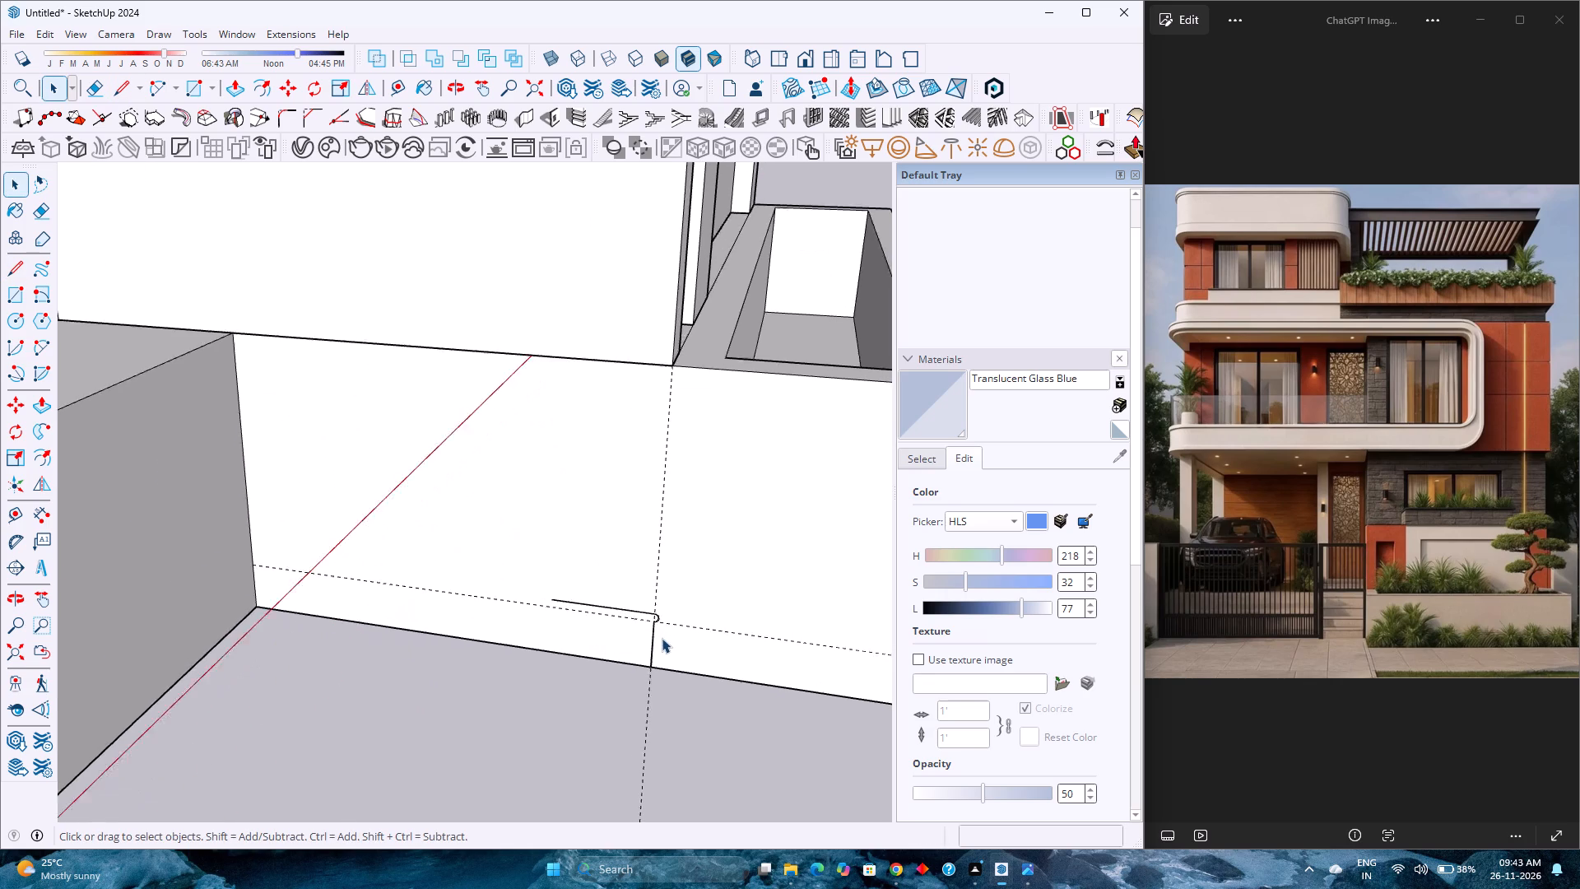
{"action": "scroll", "coordinate": [662, 638], "scroll_direction": "up", "scroll_amount": 1}
{"action": "left_click", "coordinate": [649, 630]}
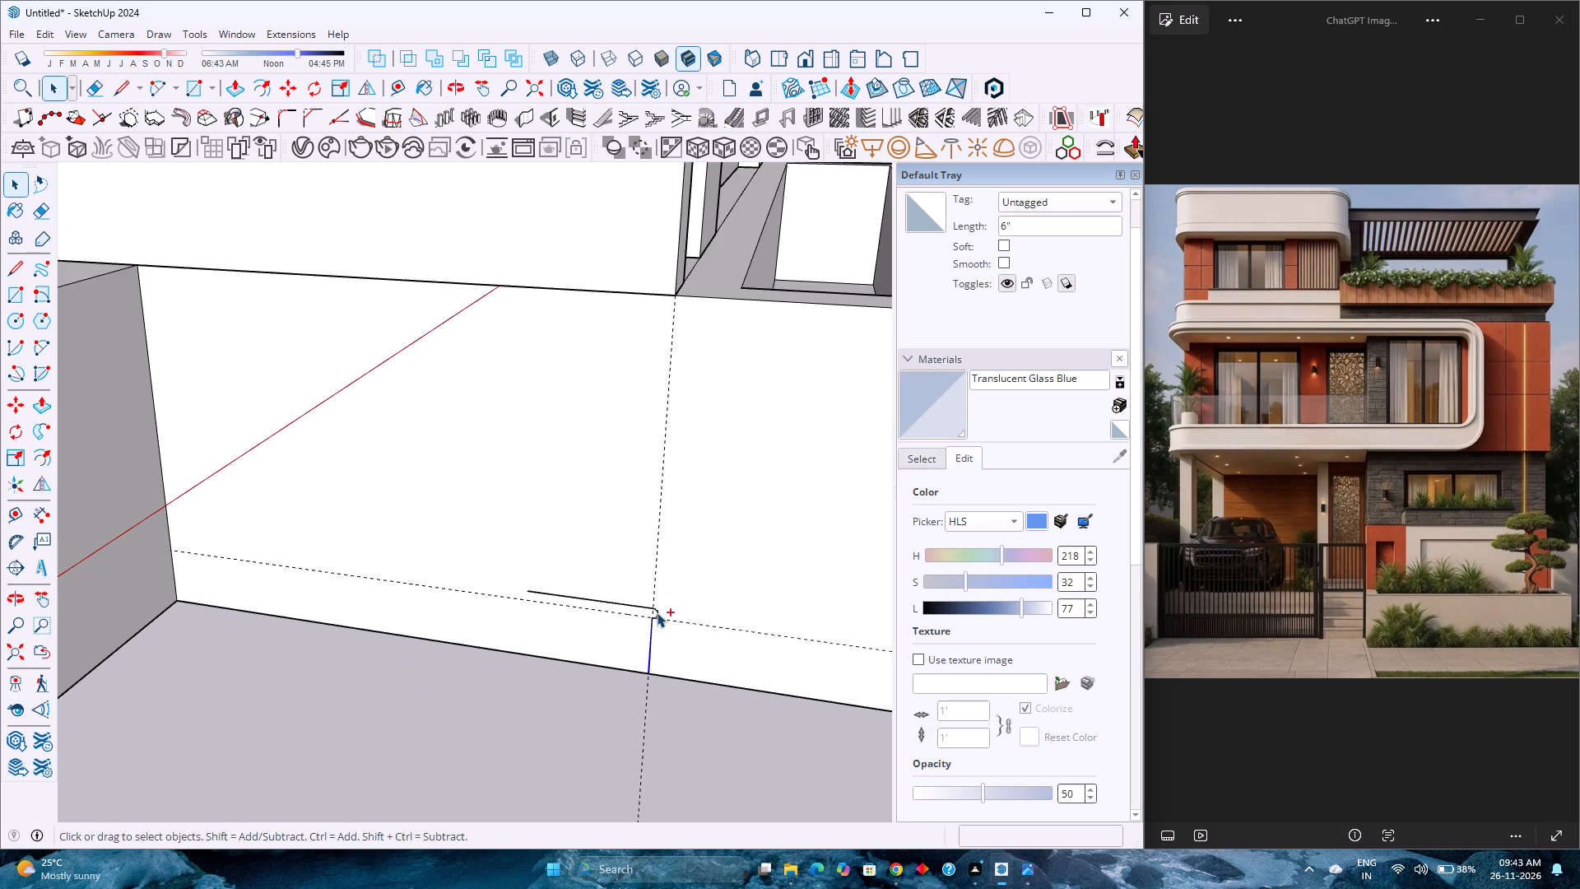
{"action": "left_click", "coordinate": [657, 612], "text": "ctrl"}
{"action": "left_click", "coordinate": [635, 606], "text": "ctrl"}
{"action": "key", "text": "m"}
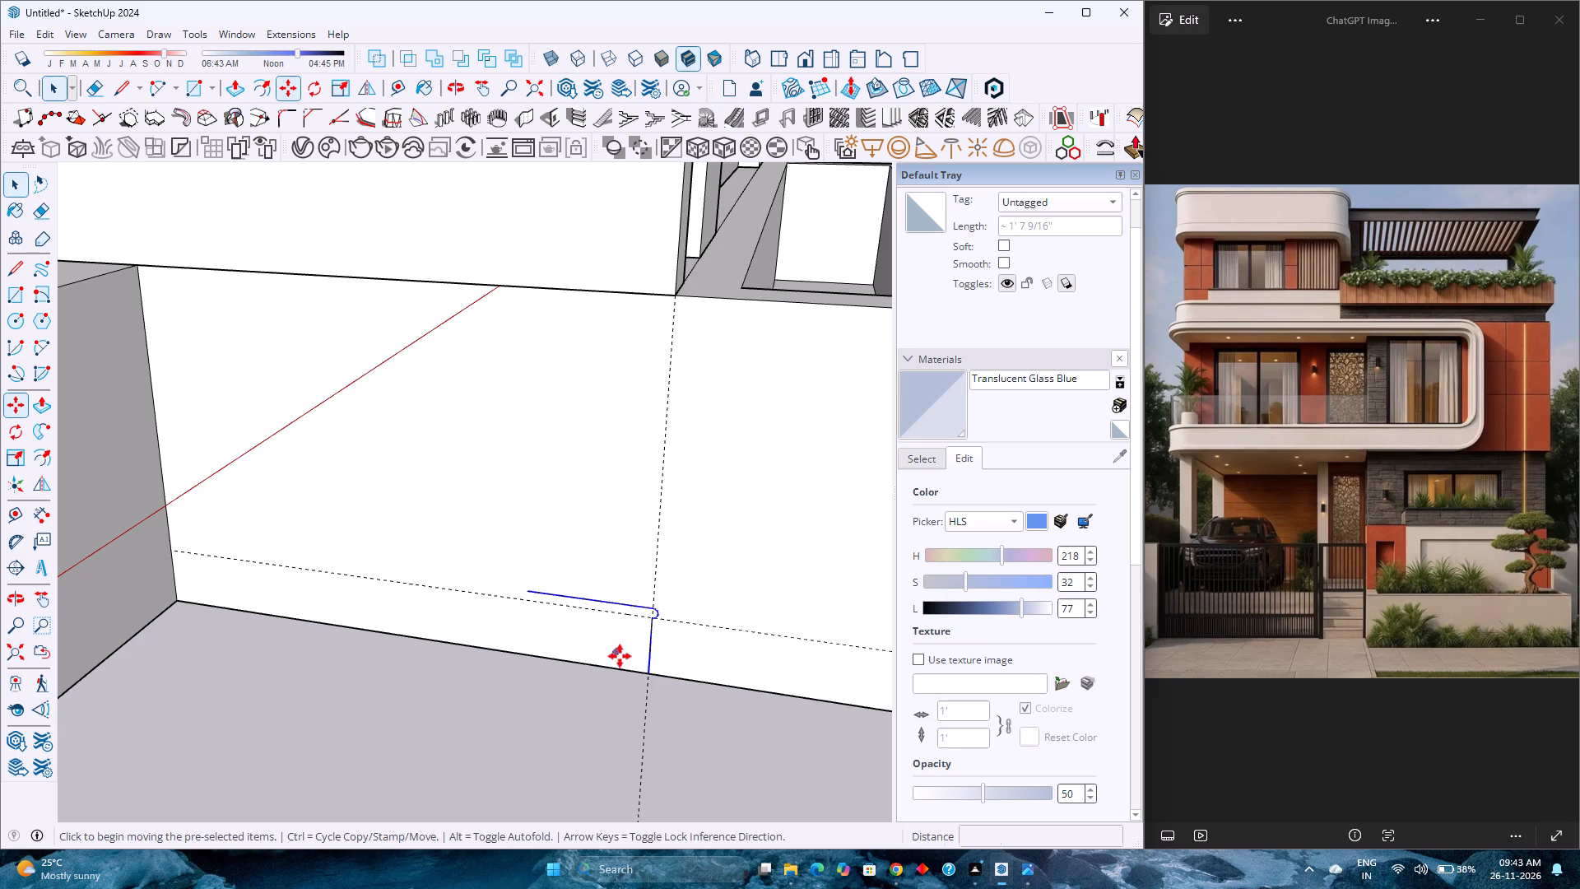
{"action": "left_click", "coordinate": [648, 674]}
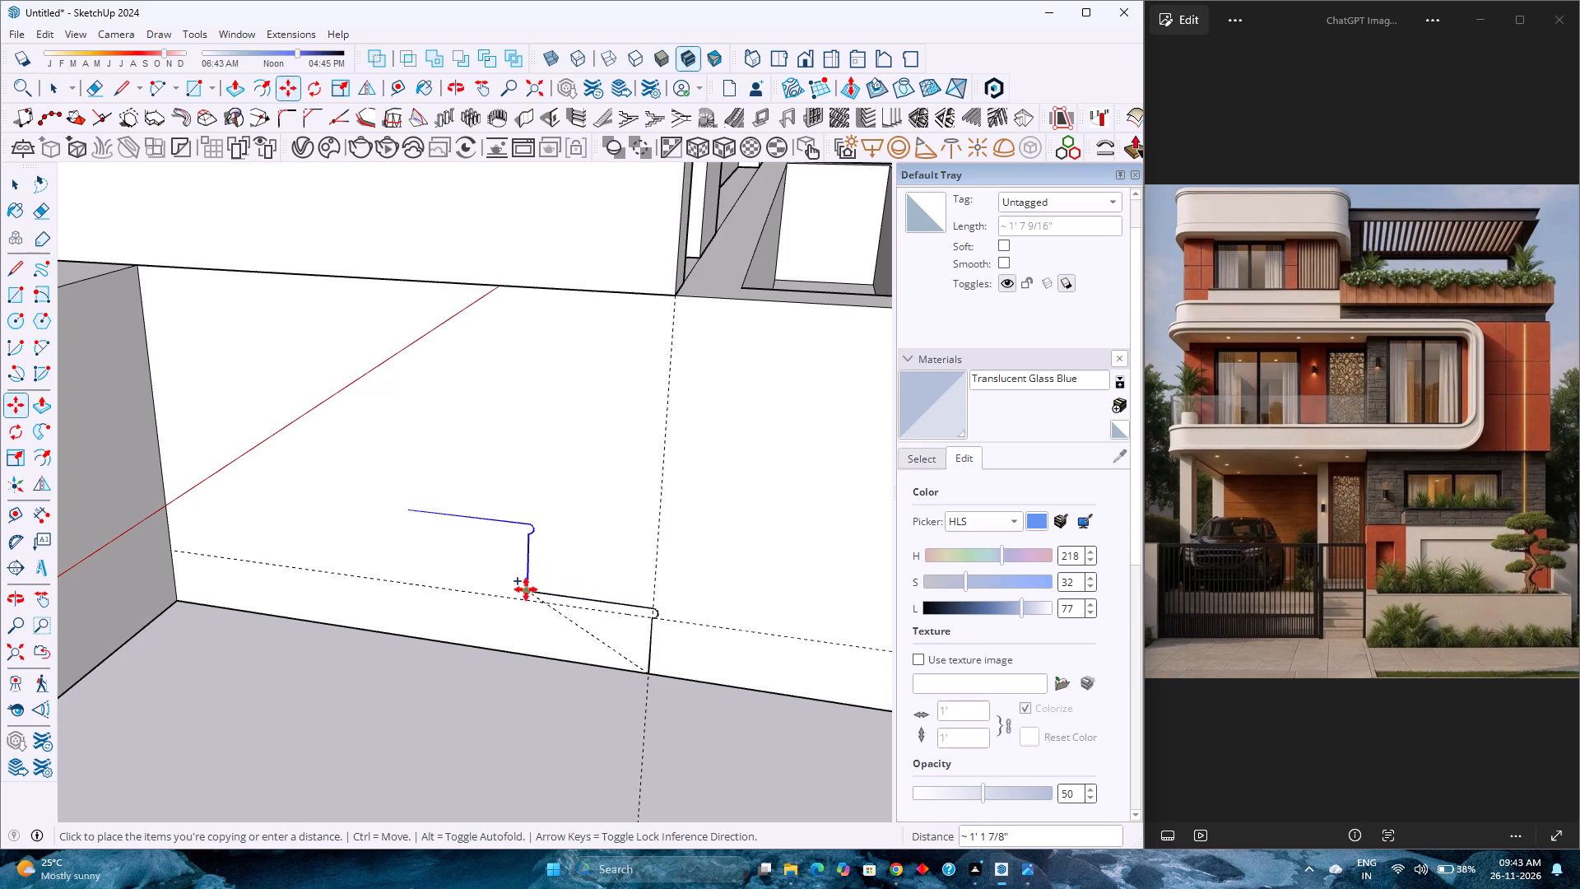
{"action": "scroll", "coordinate": [531, 589], "scroll_direction": "up", "scroll_amount": 11}
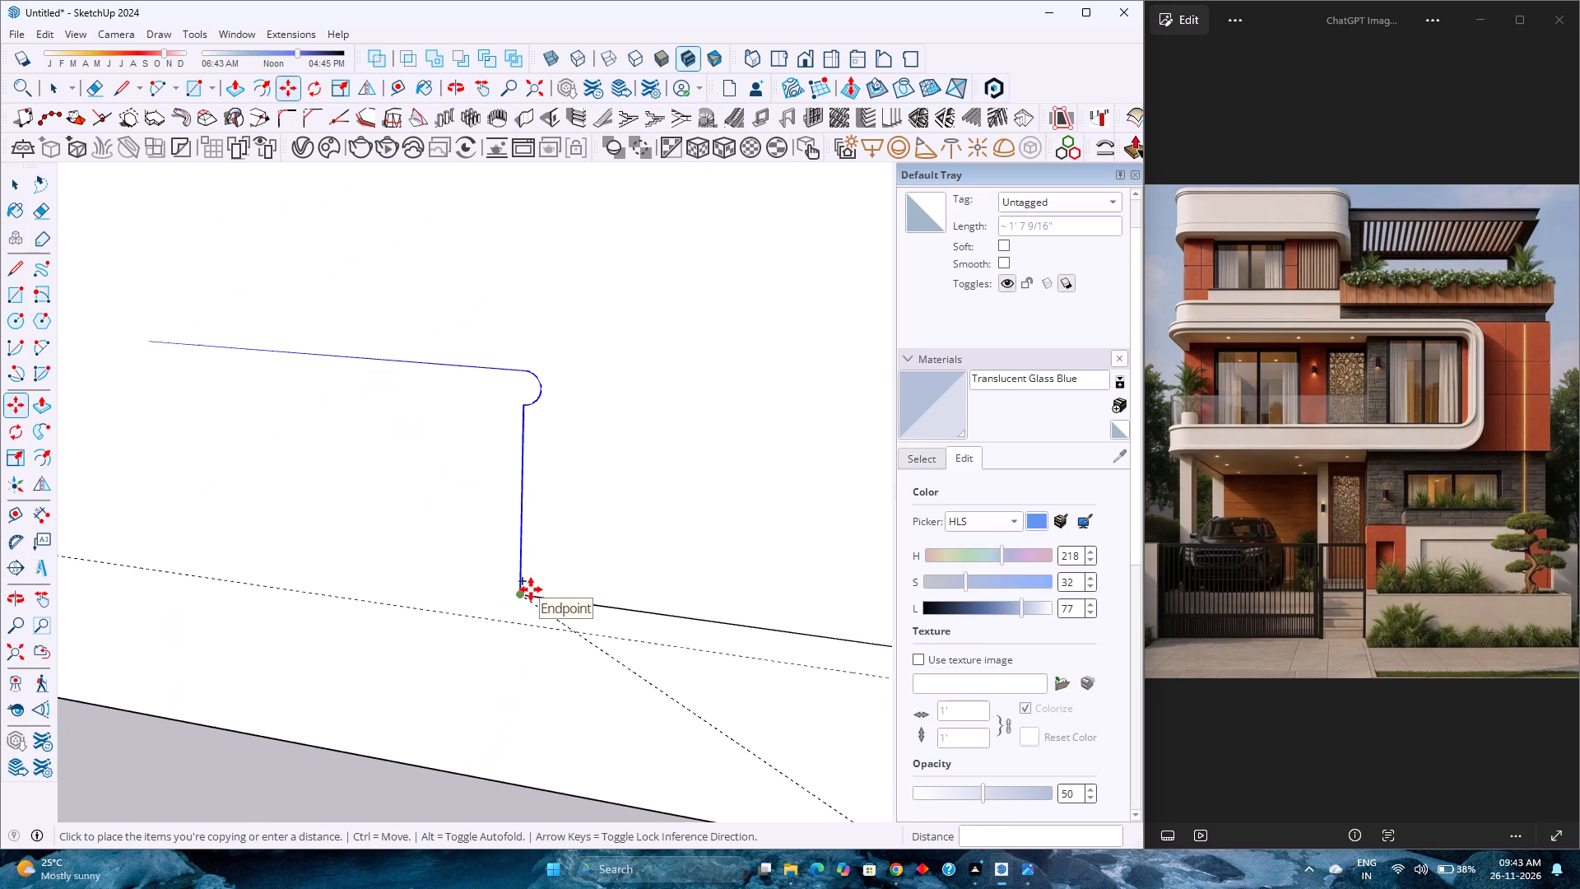
{"action": "left_click", "coordinate": [524, 594]}
{"action": "scroll", "coordinate": [550, 592], "scroll_direction": "down", "scroll_amount": 7}
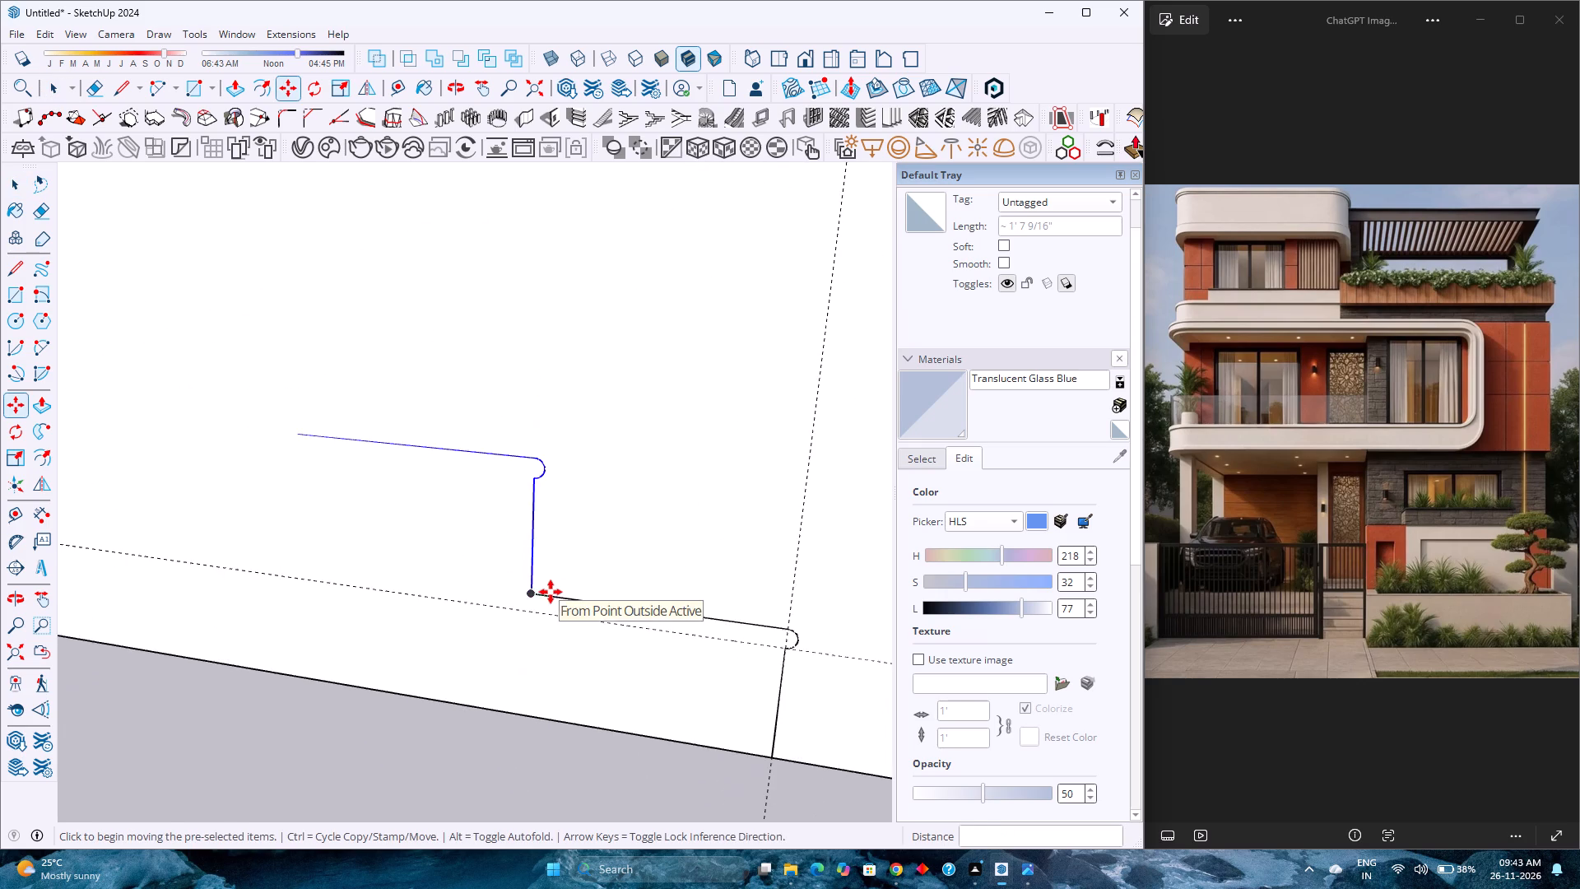
{"action": "scroll", "coordinate": [551, 592], "scroll_direction": "down", "scroll_amount": 7}
{"action": "type", "text": "*5"}
{"action": "key", "text": "Return"}
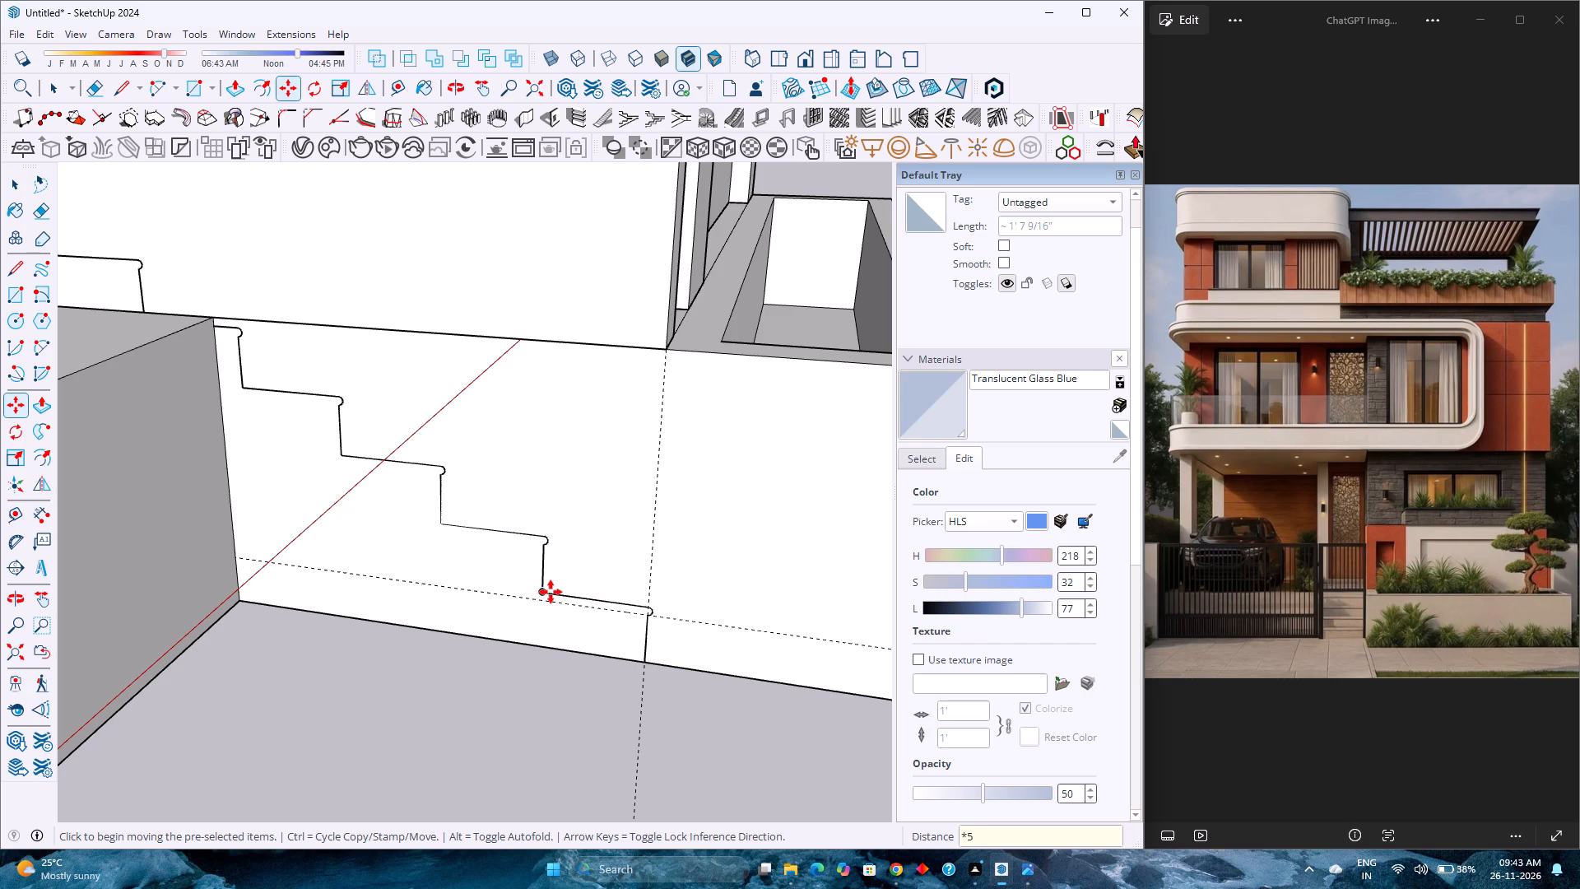
Set the stair-profile array to four copies.
{"action": "scroll", "coordinate": [551, 592], "scroll_direction": "up", "scroll_amount": 2}
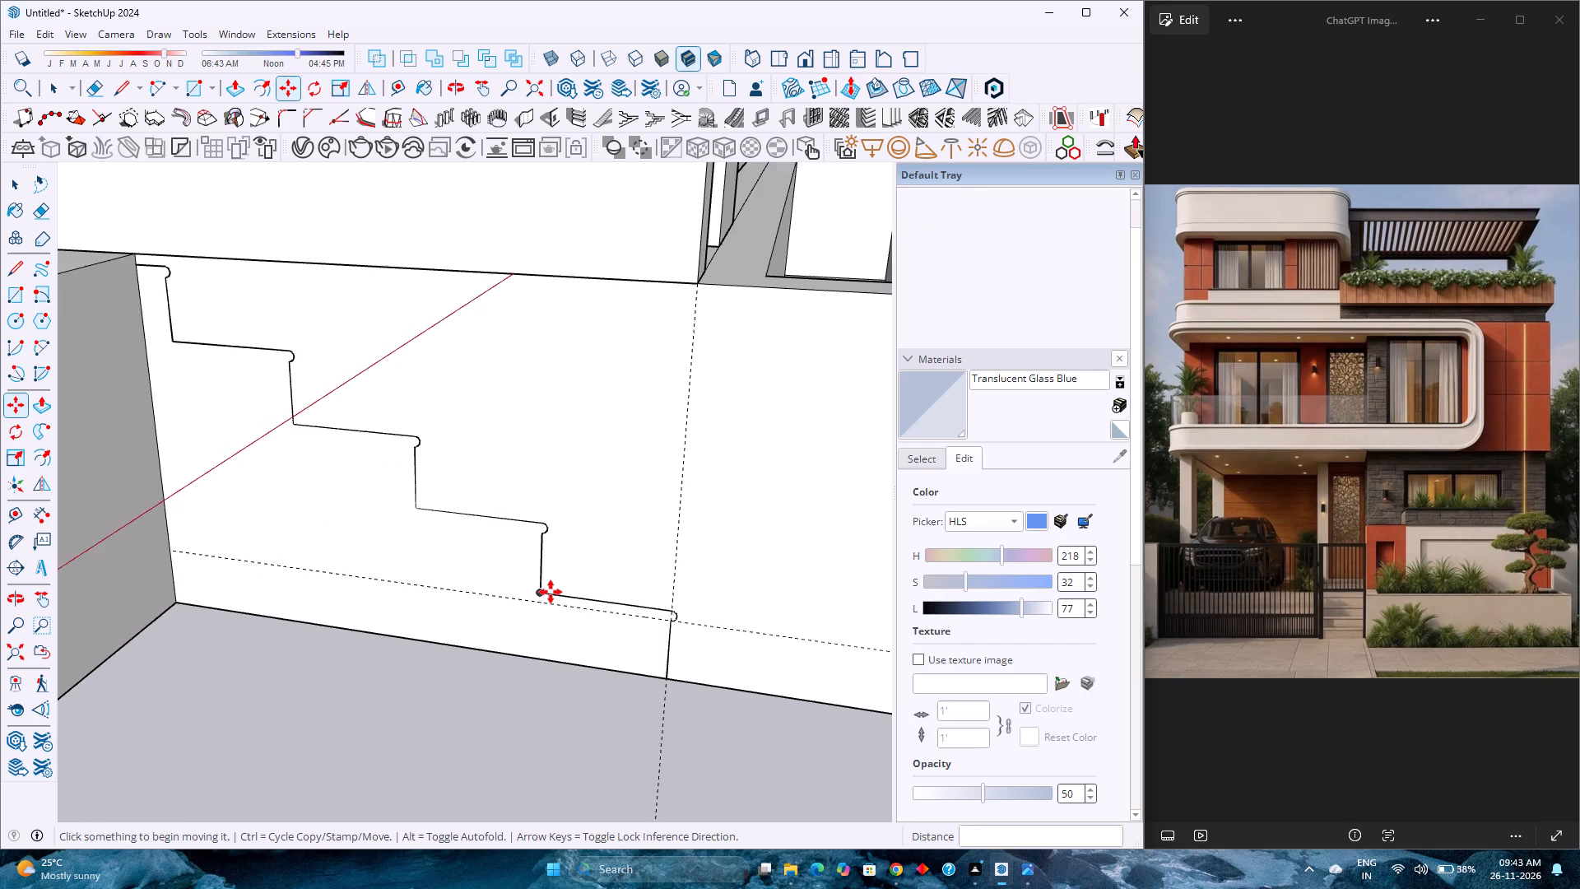
{"action": "scroll", "coordinate": [551, 592], "scroll_direction": "down", "scroll_amount": 9}
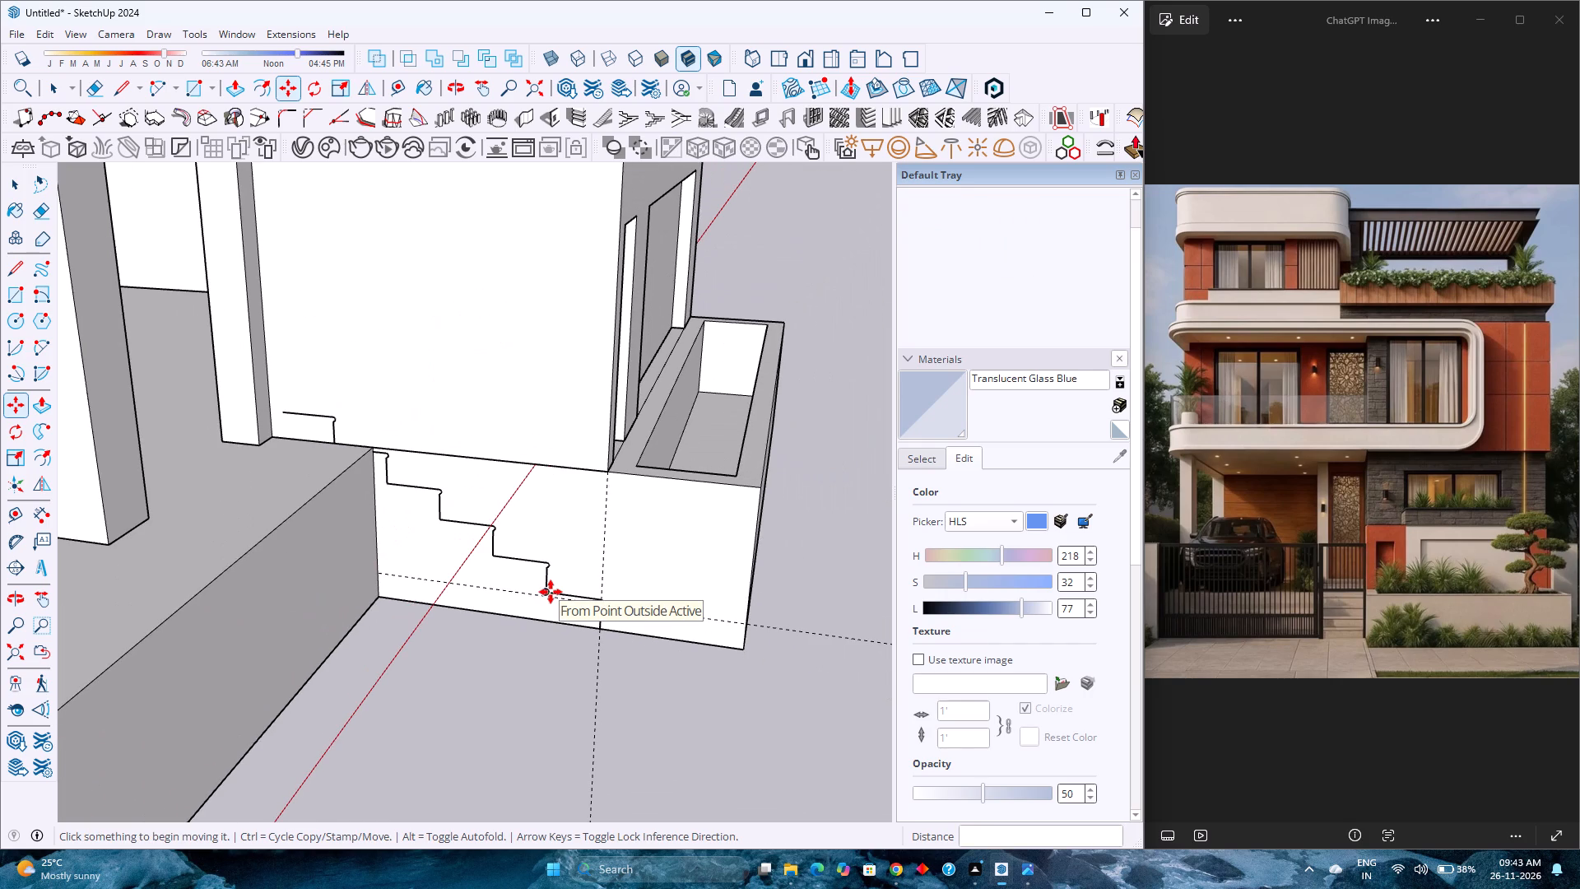
{"action": "type", "text": "*4"}
{"action": "key", "text": "Return"}
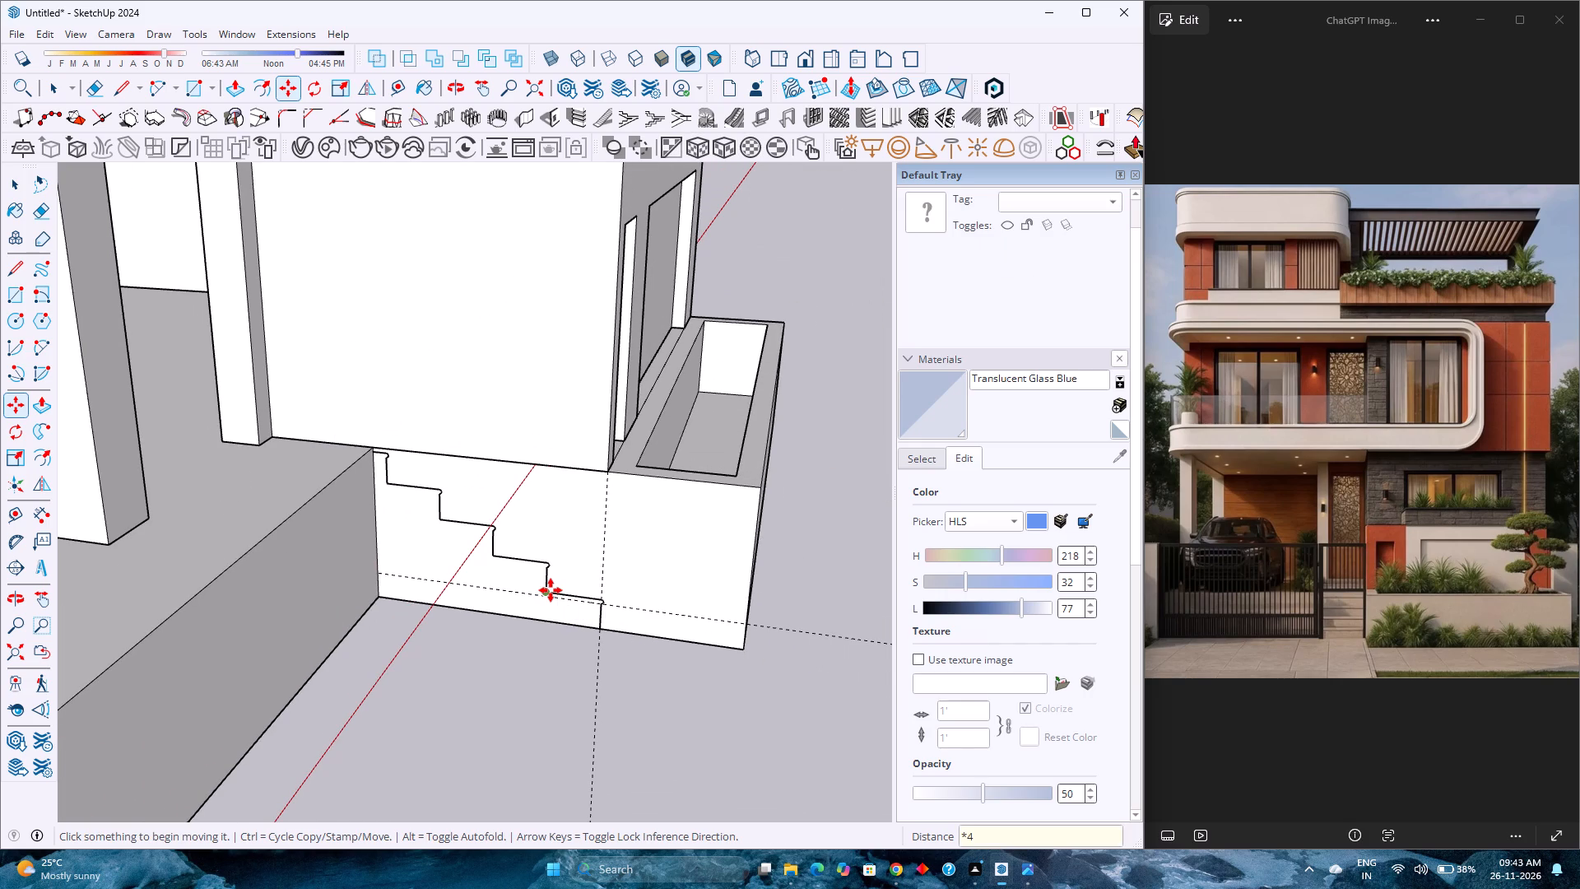
Examine the stair profile on the planter's side wall and where its top tread meets the platform corner.
{"action": "scroll", "coordinate": [549, 589], "scroll_direction": "up", "scroll_amount": 7}
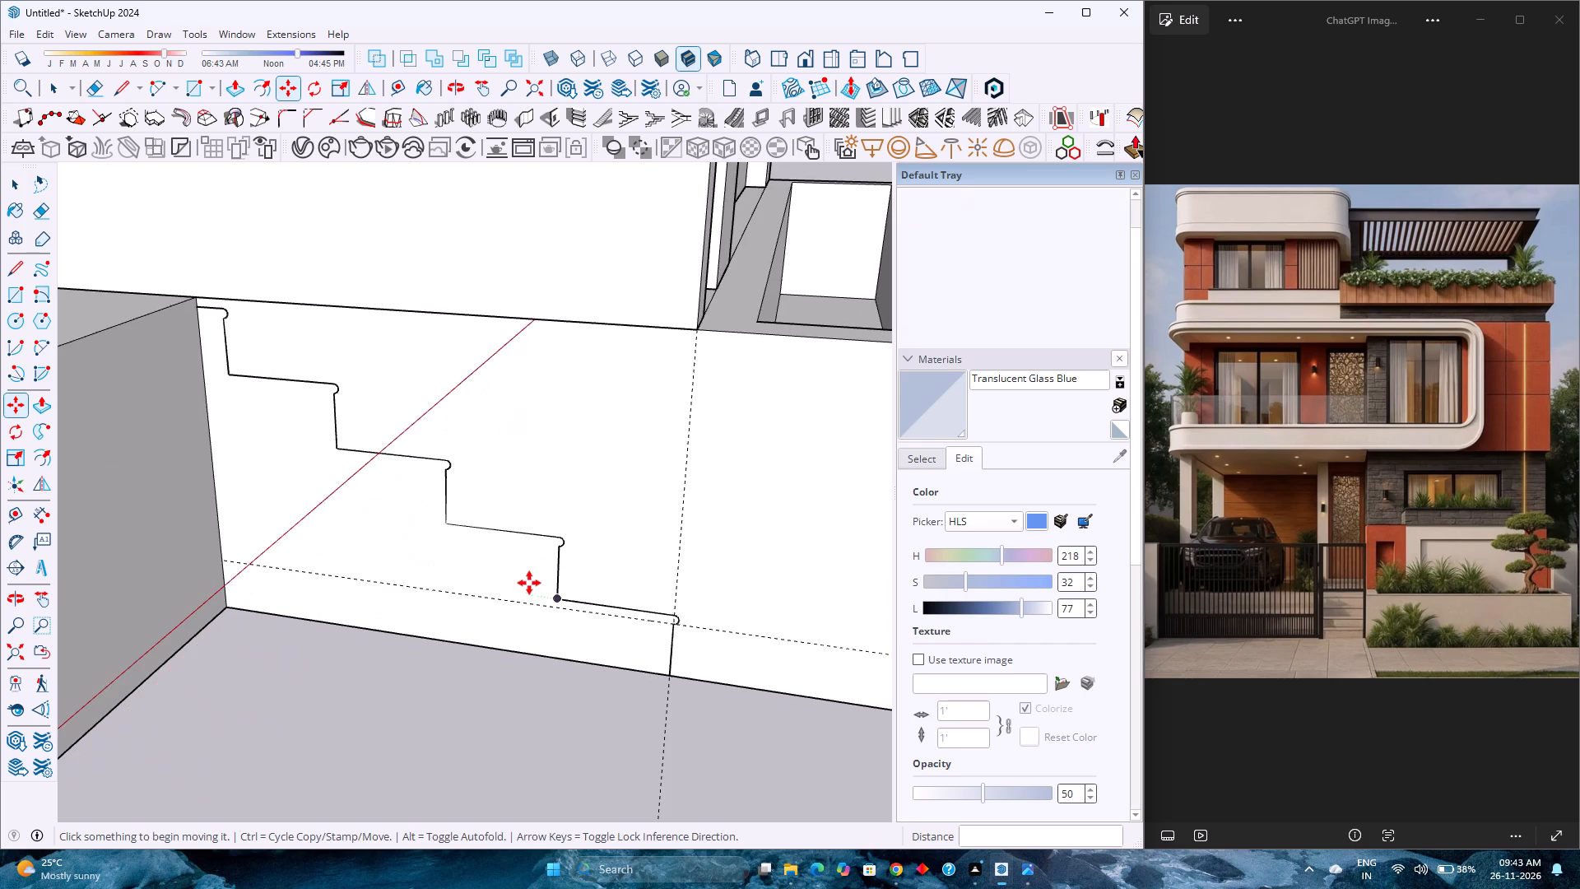
{"action": "scroll", "coordinate": [530, 582], "scroll_direction": "up", "scroll_amount": 2}
{"action": "middle_click_drag", "start_coordinate": [530, 582], "coordinate": [560, 569]}
{"action": "scroll", "coordinate": [560, 569], "scroll_direction": "down", "scroll_amount": 11}
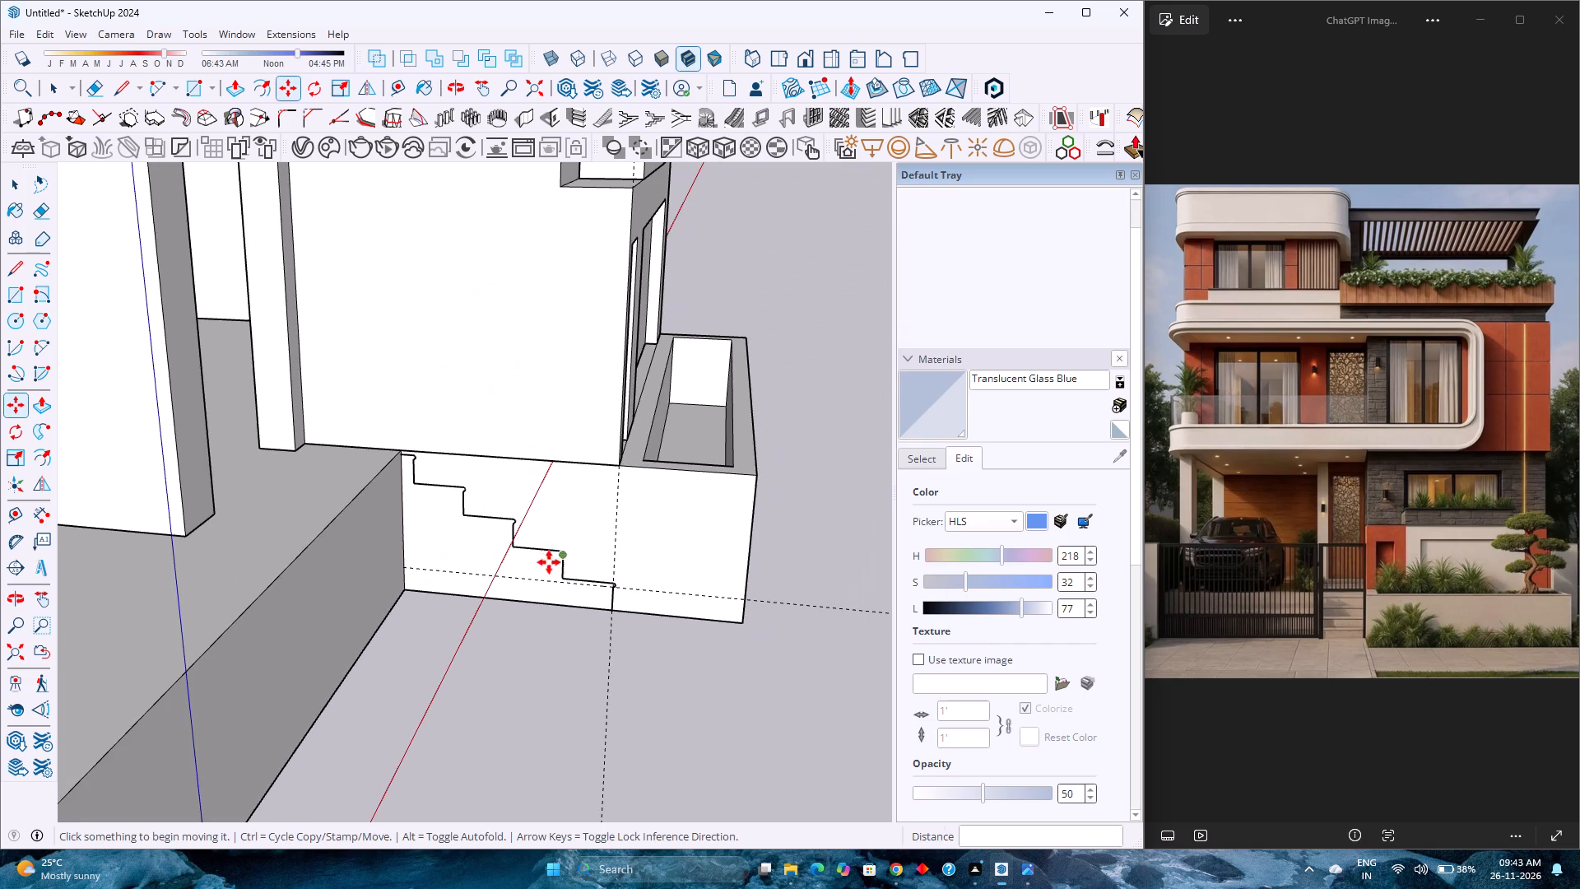
{"action": "scroll", "coordinate": [365, 494], "scroll_direction": "up", "scroll_amount": 4}
{"action": "scroll", "coordinate": [365, 494], "scroll_direction": "down", "scroll_amount": 7}
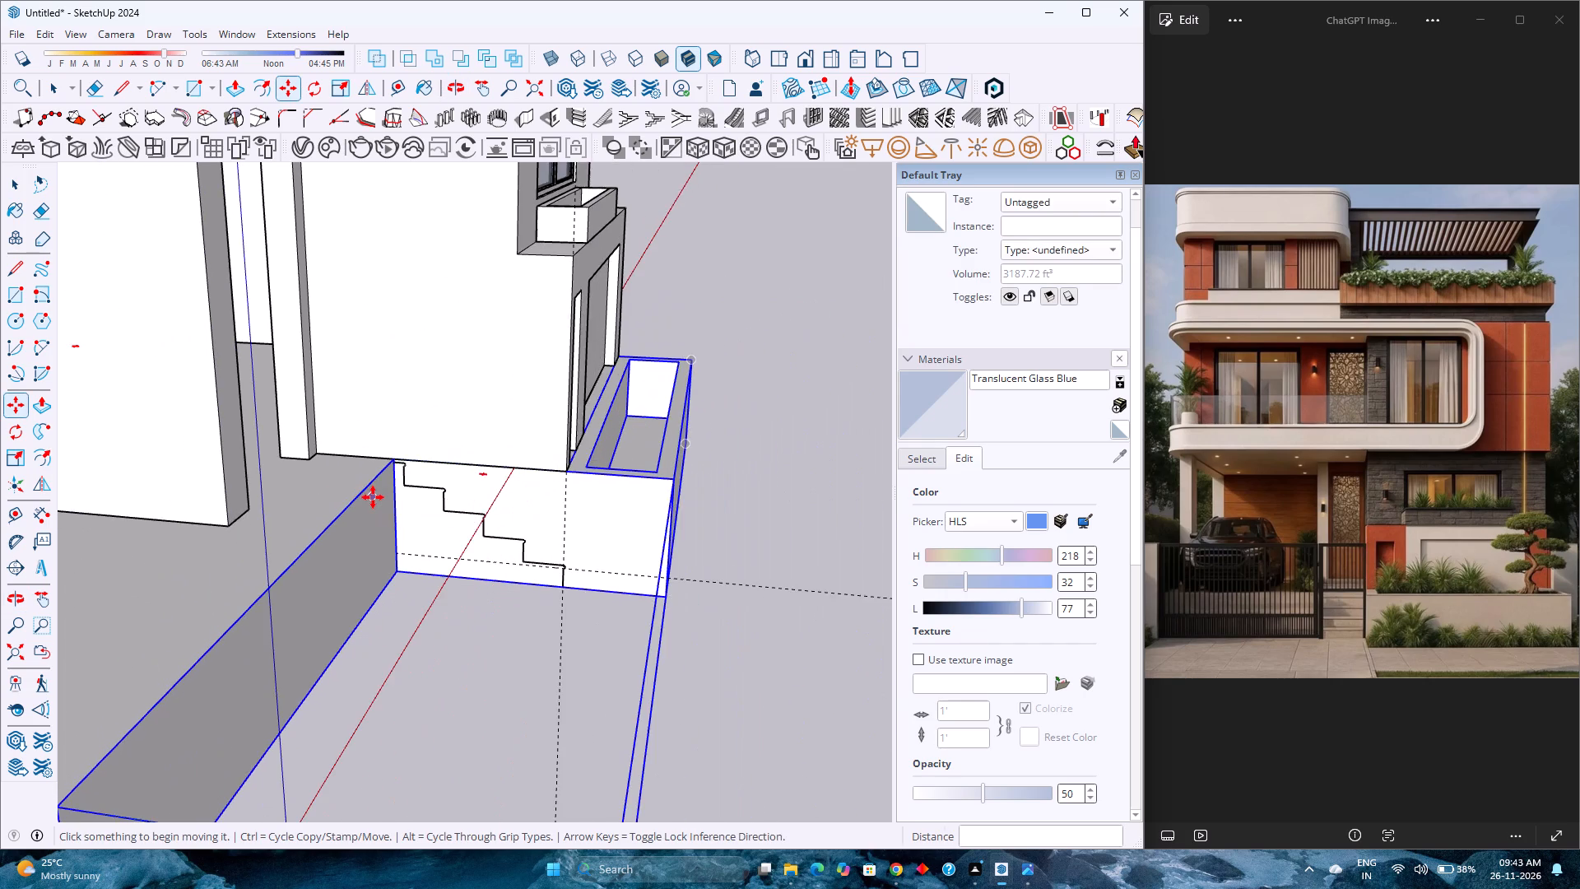
{"action": "scroll", "coordinate": [373, 497], "scroll_direction": "up", "scroll_amount": 4}
{"action": "key", "text": "space"}
{"action": "scroll", "coordinate": [389, 497], "scroll_direction": "up", "scroll_amount": 7}
{"action": "scroll", "coordinate": [375, 465], "scroll_direction": "down", "scroll_amount": 12}
{"action": "left_click", "coordinate": [811, 575]}
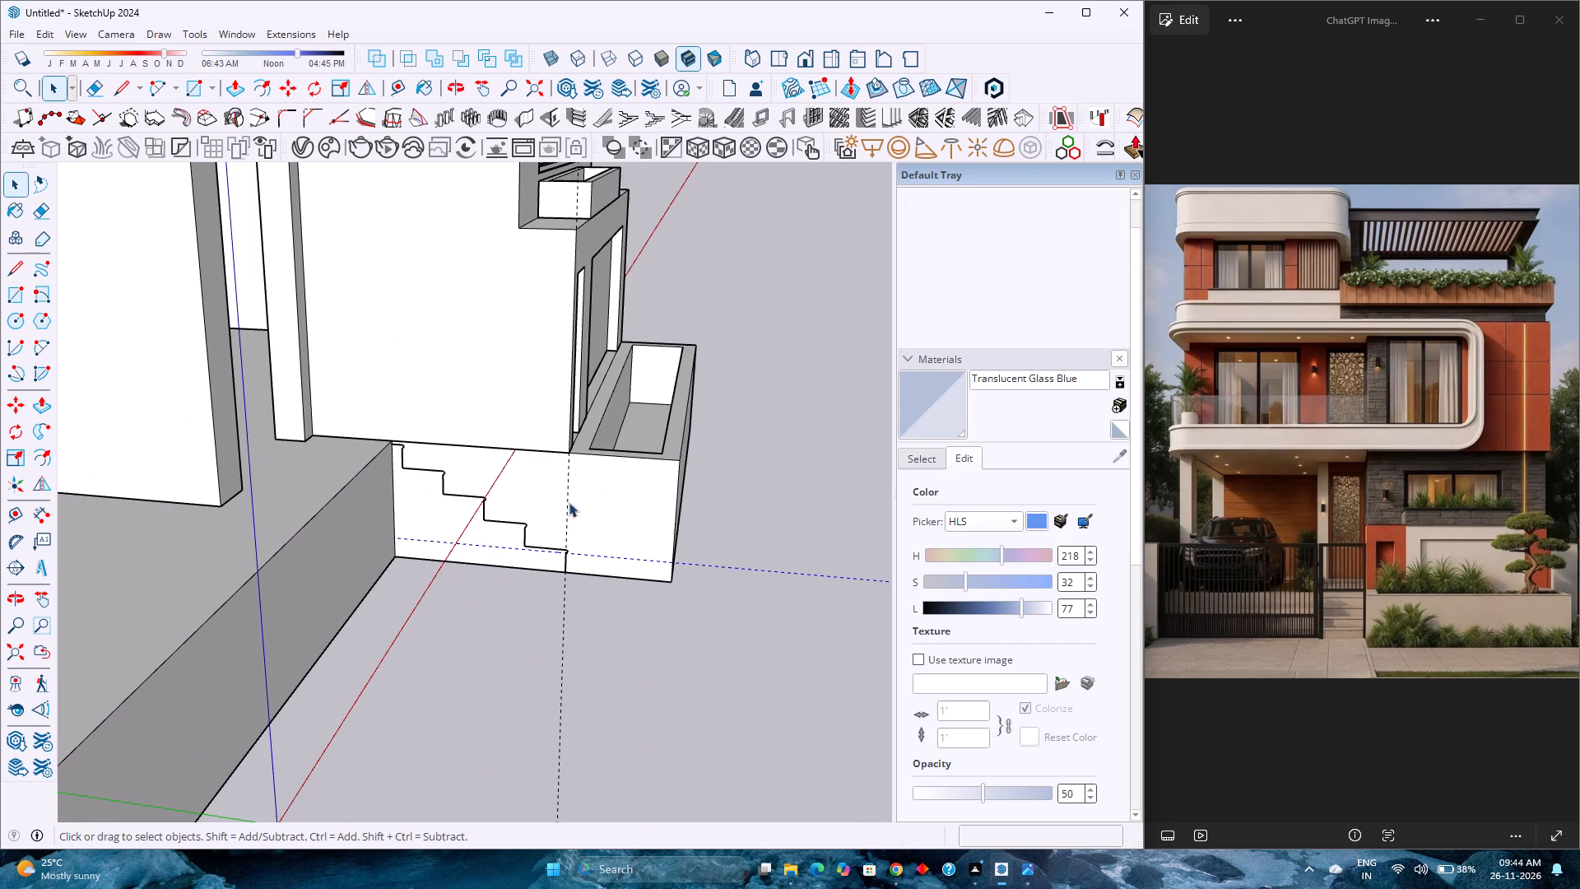
{"action": "scroll", "coordinate": [351, 474], "scroll_direction": "up", "scroll_amount": 4}
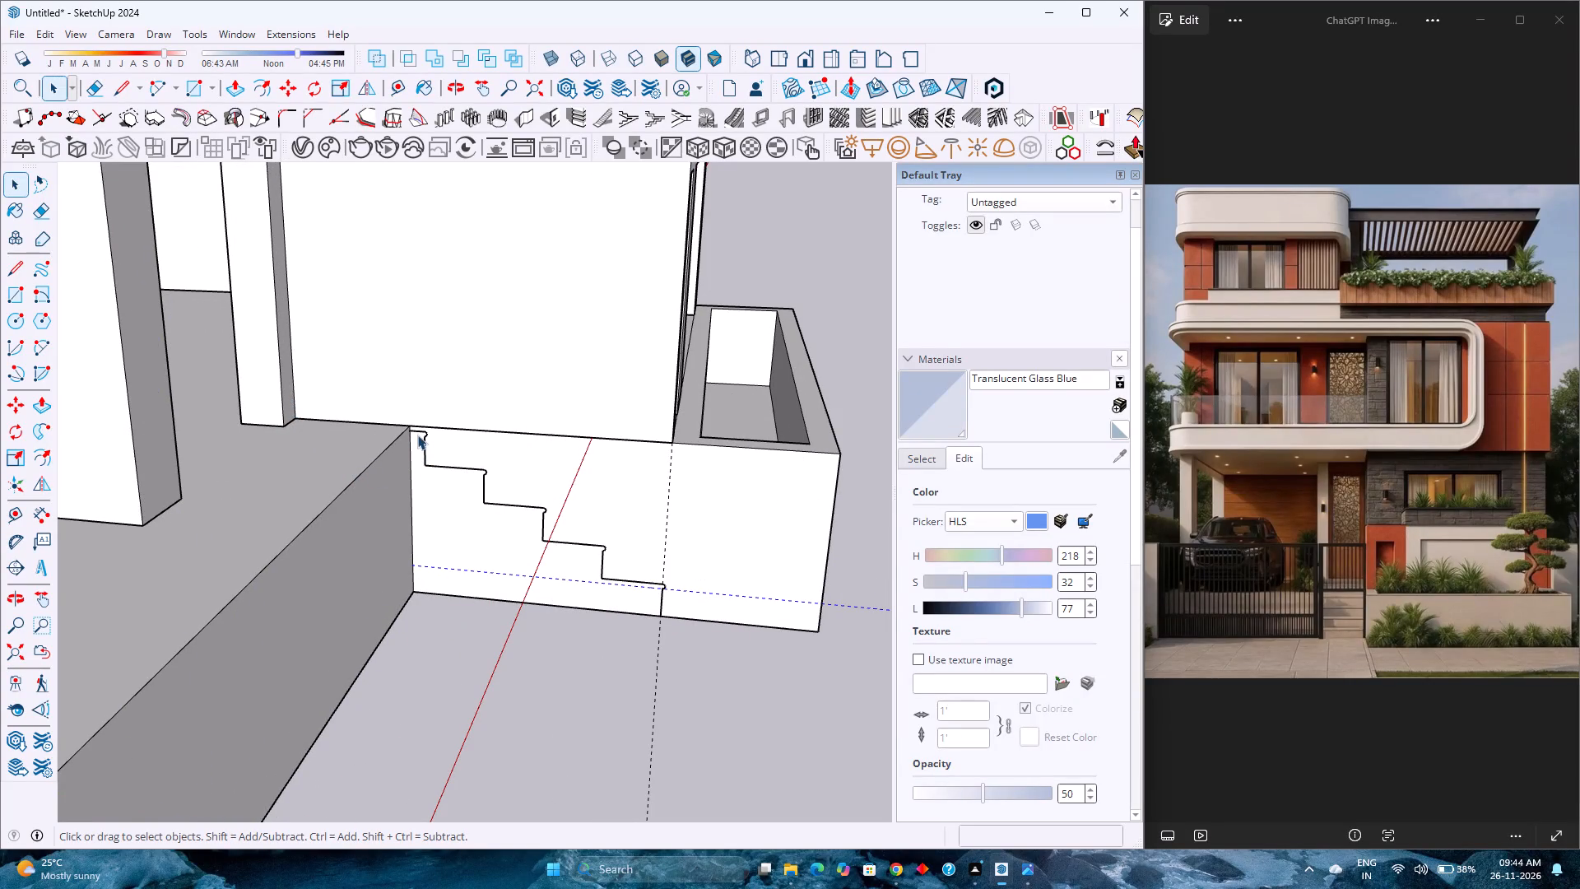
{"action": "left_click", "coordinate": [417, 431]}
{"action": "scroll", "coordinate": [411, 435], "scroll_direction": "up", "scroll_amount": 7}
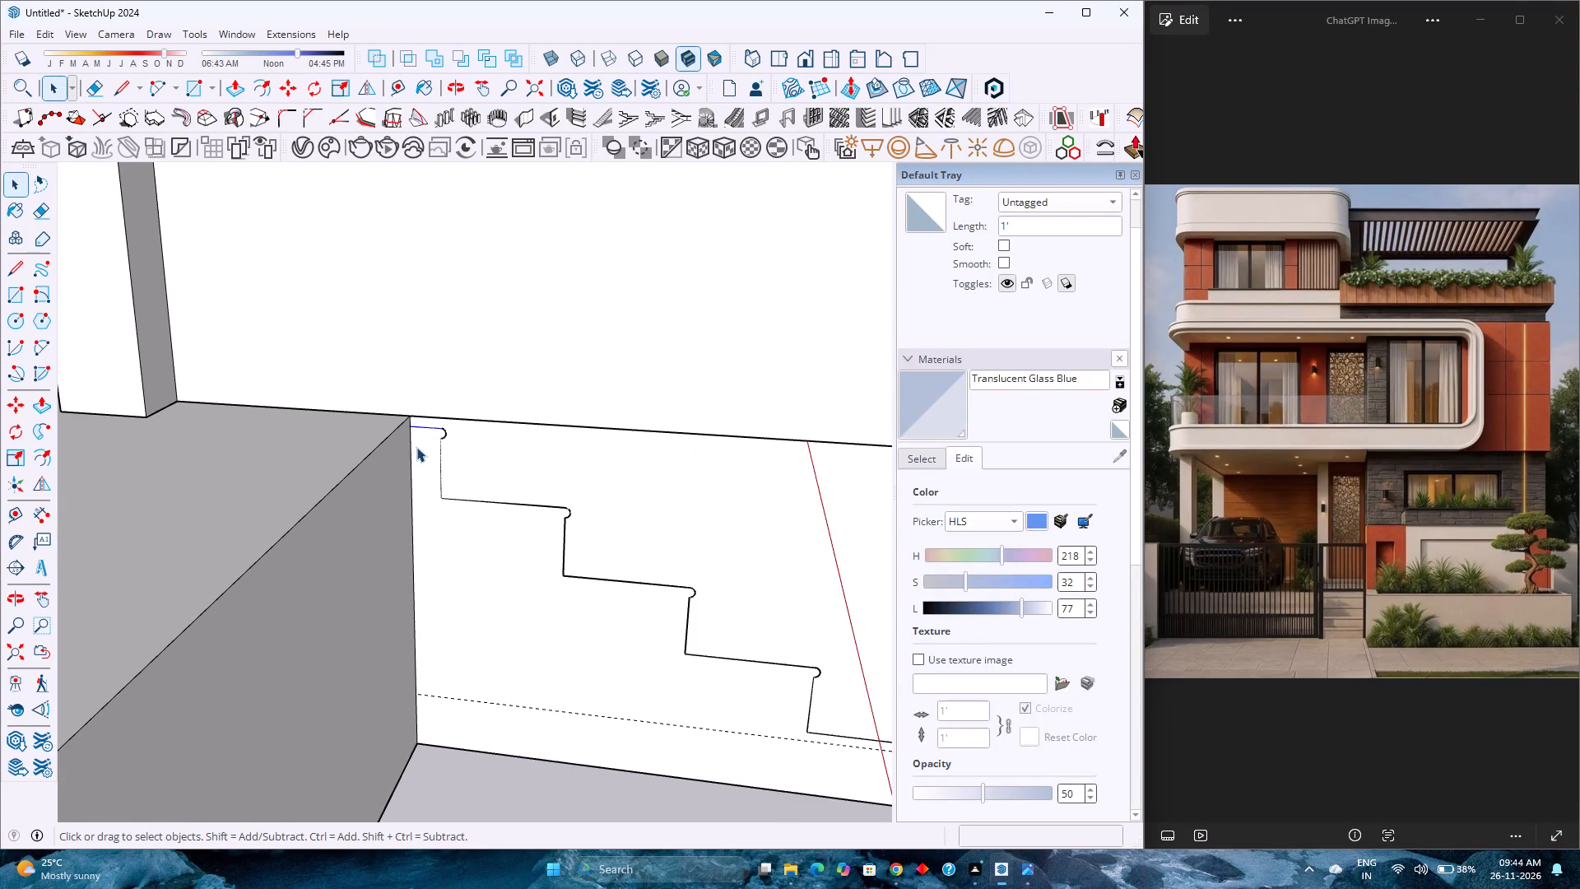
{"action": "left_click", "coordinate": [423, 462]}
{"action": "scroll", "coordinate": [441, 517], "scroll_direction": "down", "scroll_amount": 4}
{"action": "left_click", "coordinate": [540, 593]}
{"action": "double_click", "coordinate": [536, 594]}
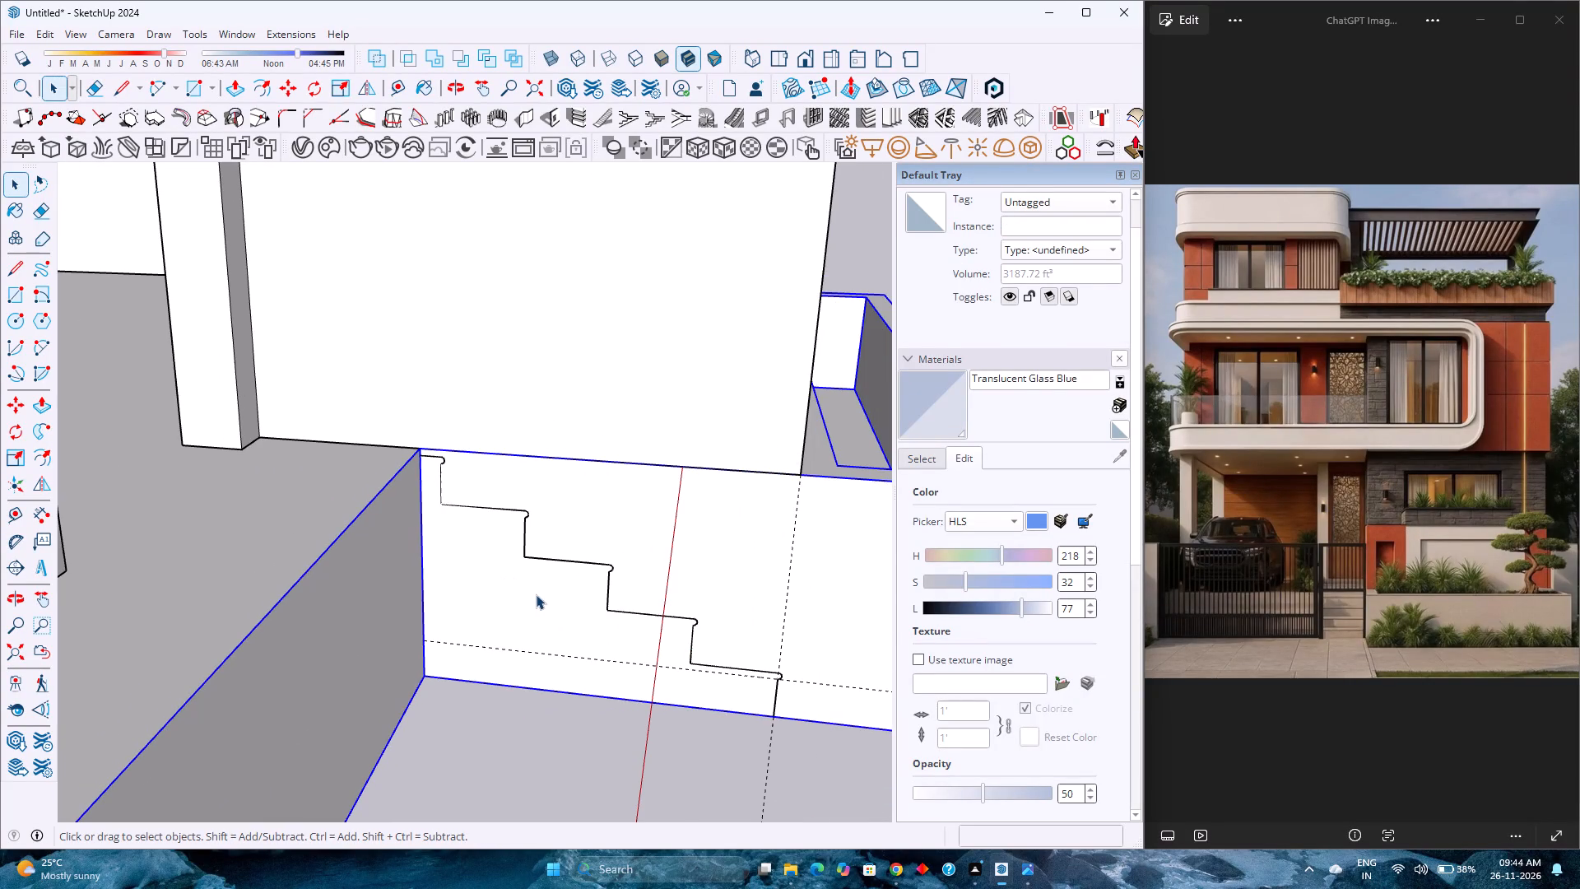
{"action": "scroll", "coordinate": [533, 592], "scroll_direction": "up", "scroll_amount": 3}
{"action": "scroll", "coordinate": [533, 592], "scroll_direction": "down", "scroll_amount": 2}
{"action": "middle_click_drag", "start_coordinate": [501, 584], "coordinate": [386, 507]}
{"action": "scroll", "coordinate": [386, 507], "scroll_direction": "down", "scroll_amount": 6}
{"action": "left_click", "coordinate": [658, 698]}
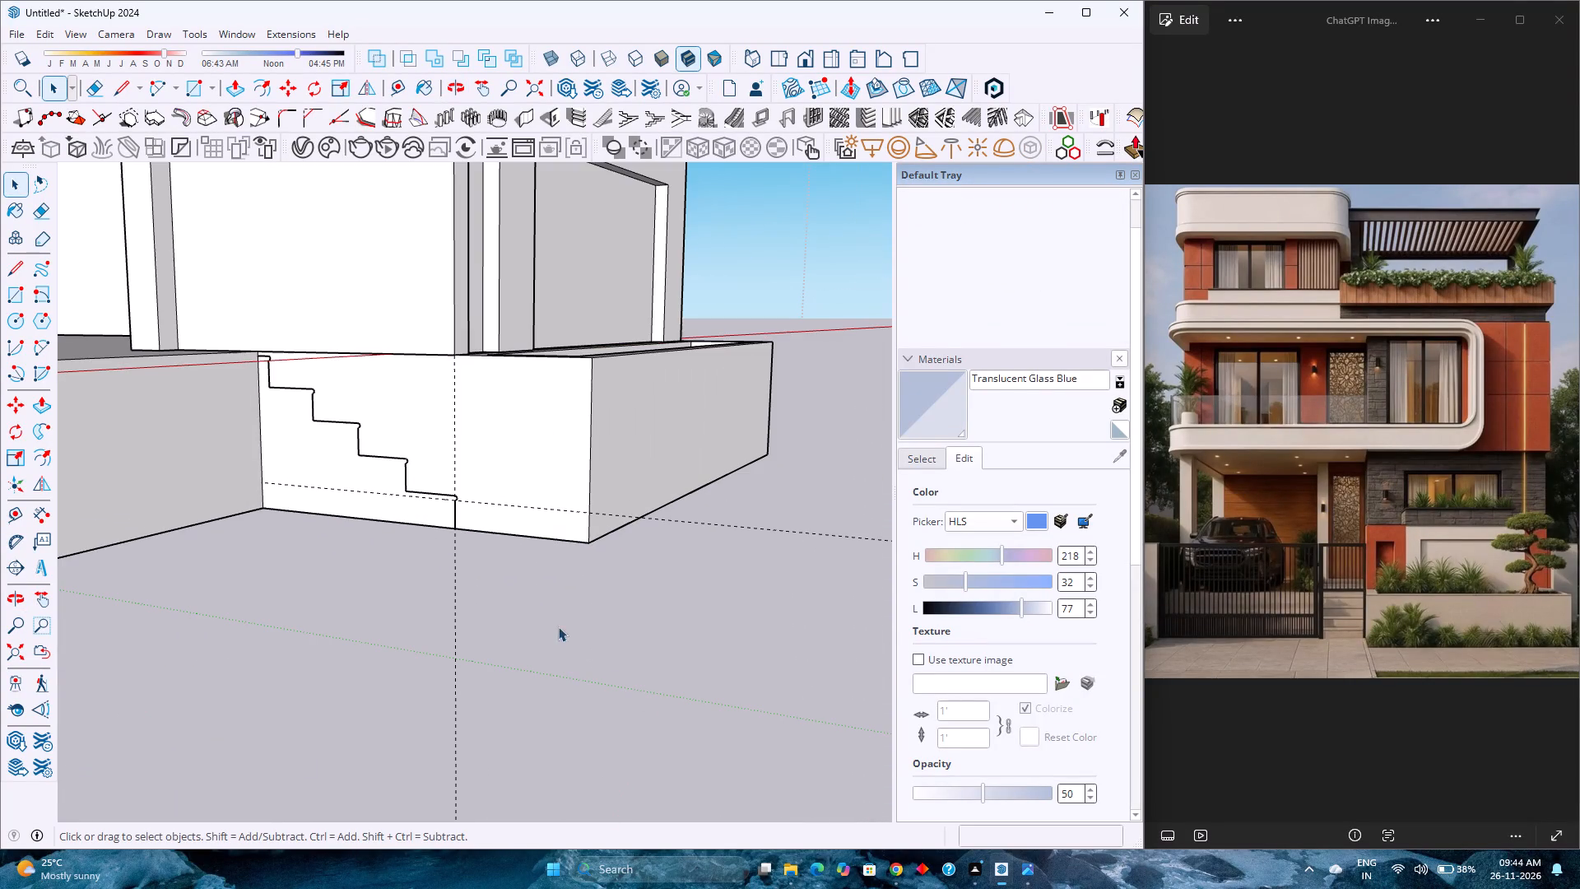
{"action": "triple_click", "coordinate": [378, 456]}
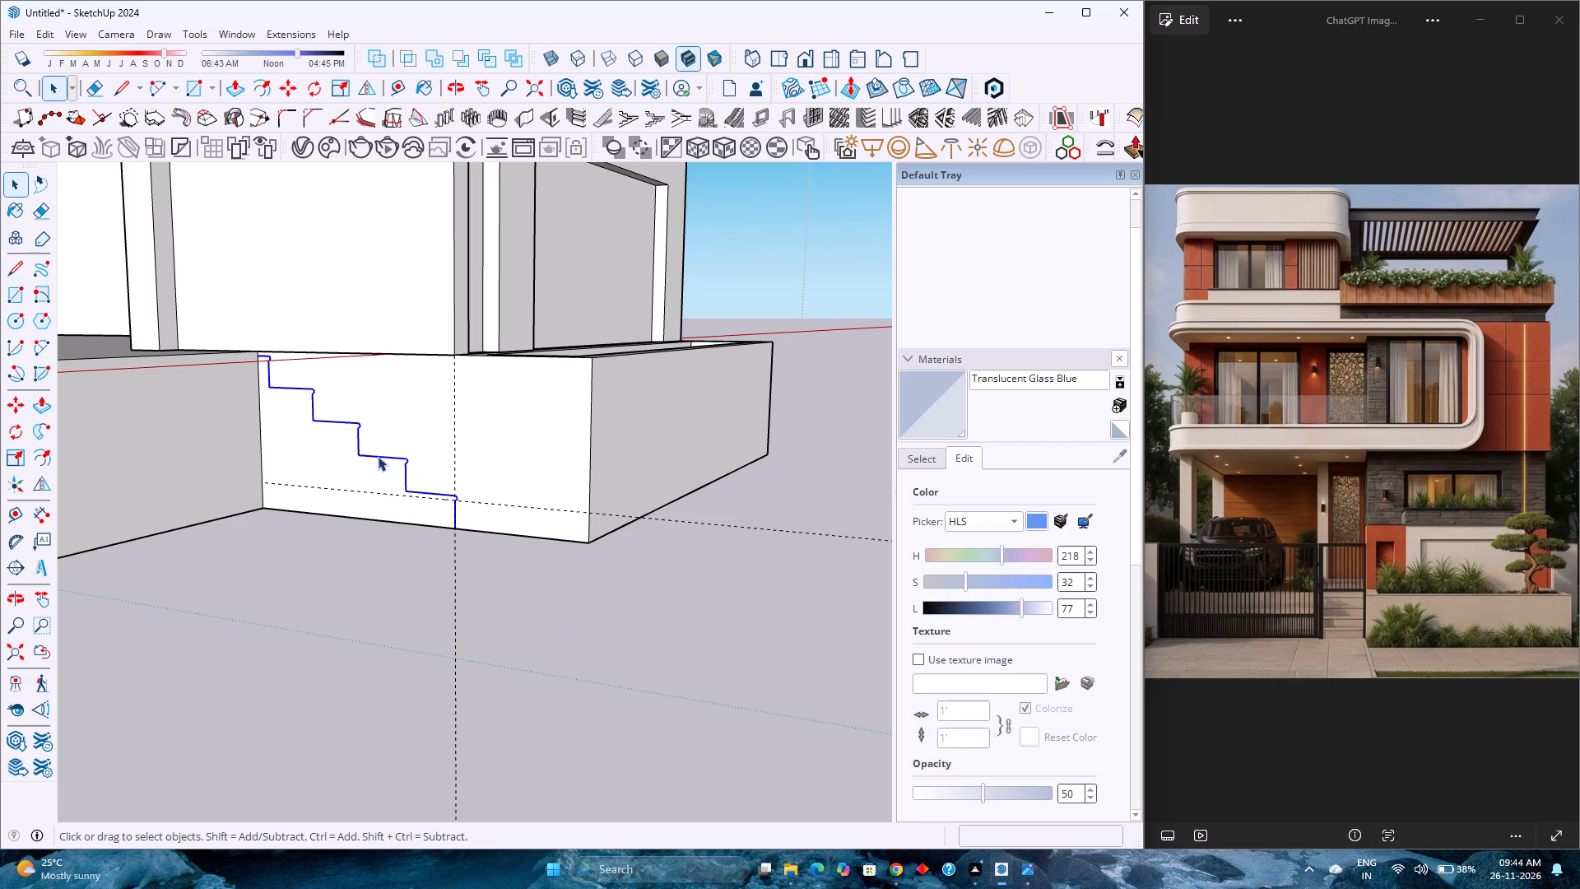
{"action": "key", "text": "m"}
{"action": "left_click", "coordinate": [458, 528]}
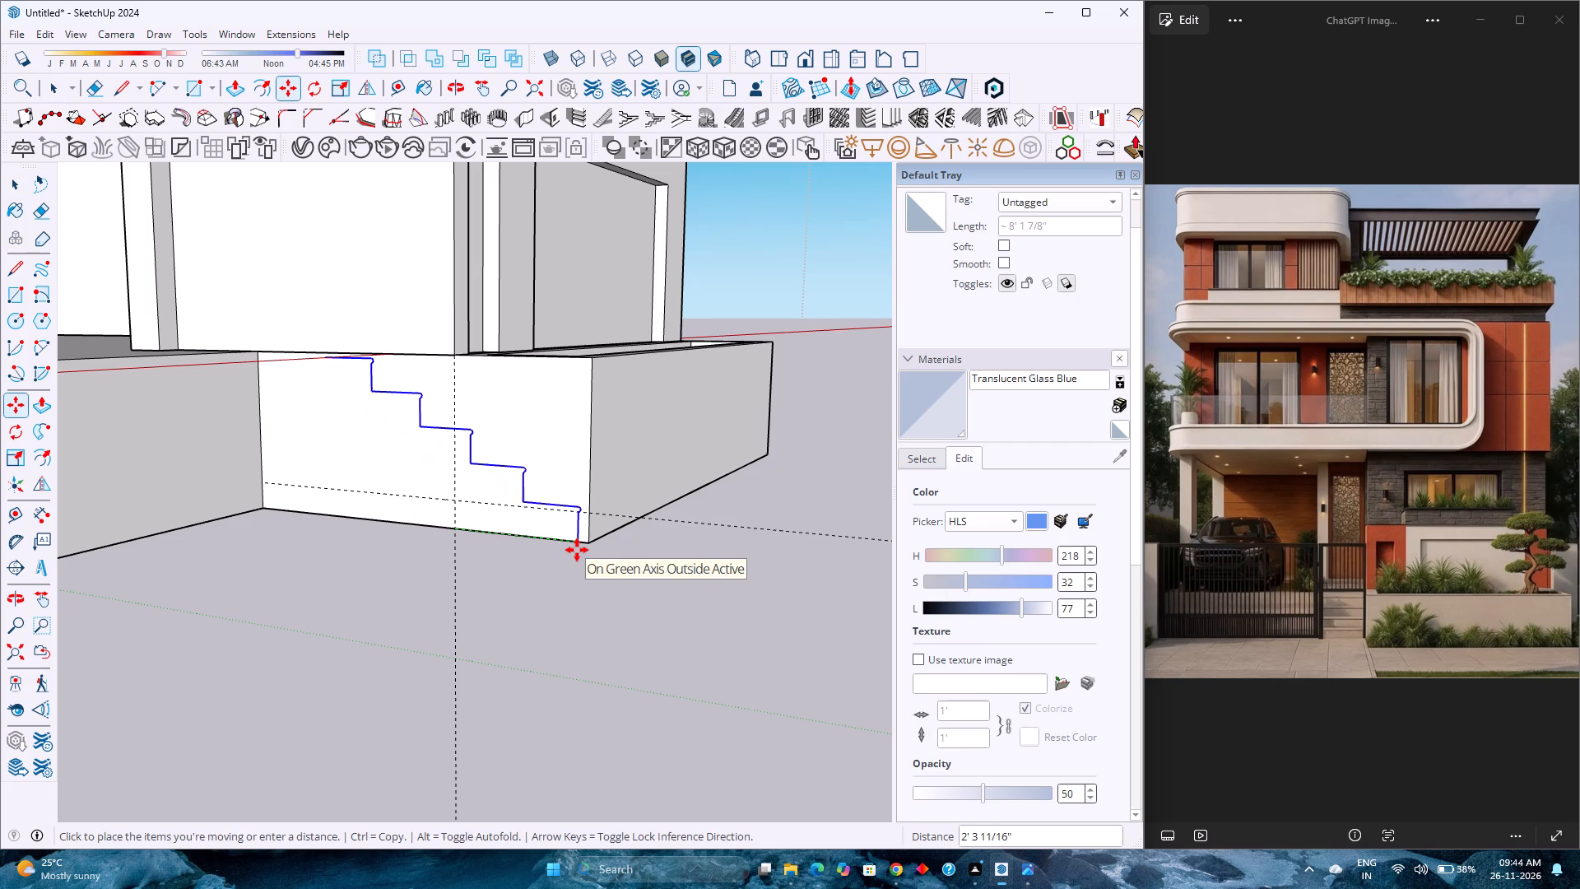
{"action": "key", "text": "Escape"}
Close the stair profile with a 2' 11" line down the platform corner and a 4' 3" line along the base to the first riser.
{"action": "key", "text": "l"}
{"action": "scroll", "coordinate": [231, 383], "scroll_direction": "up", "scroll_amount": 3}
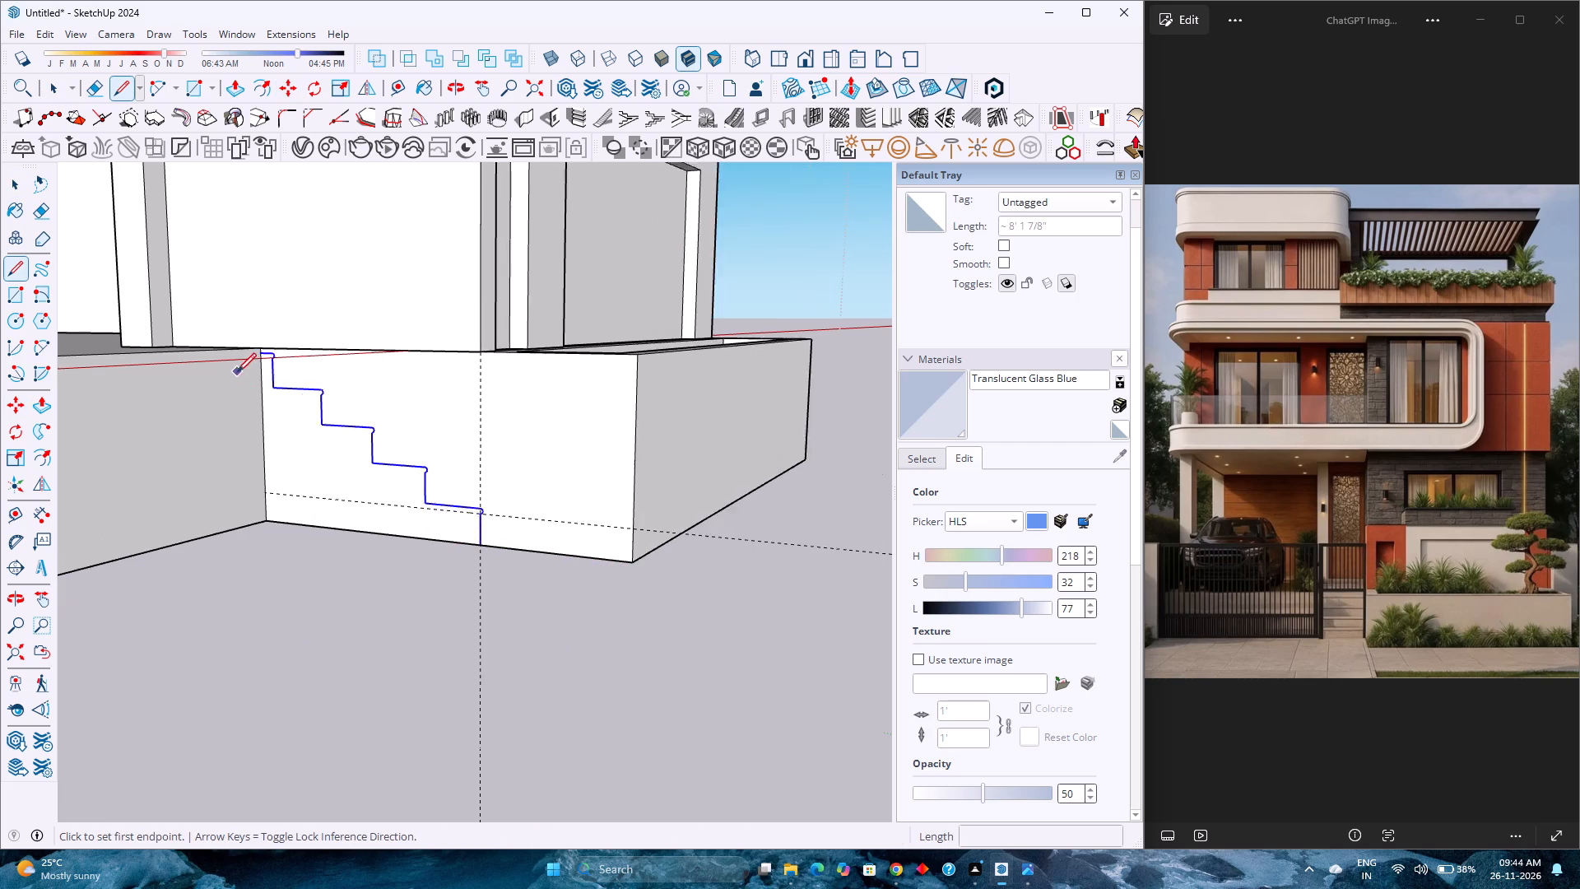
{"action": "scroll", "coordinate": [237, 372], "scroll_direction": "up", "scroll_amount": 6}
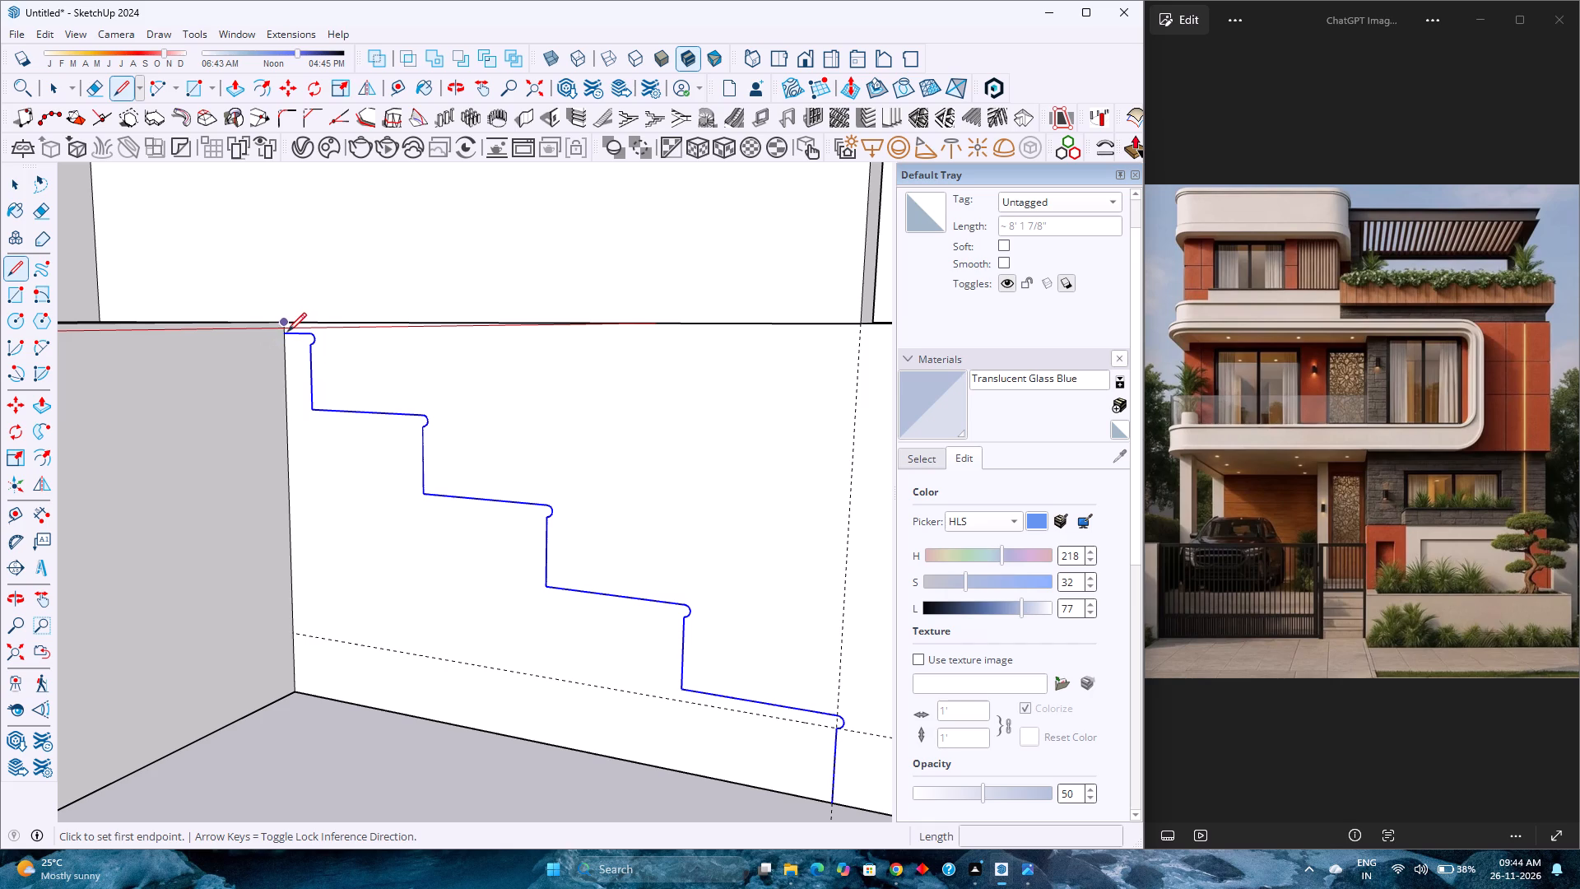
{"action": "left_click", "coordinate": [286, 334]}
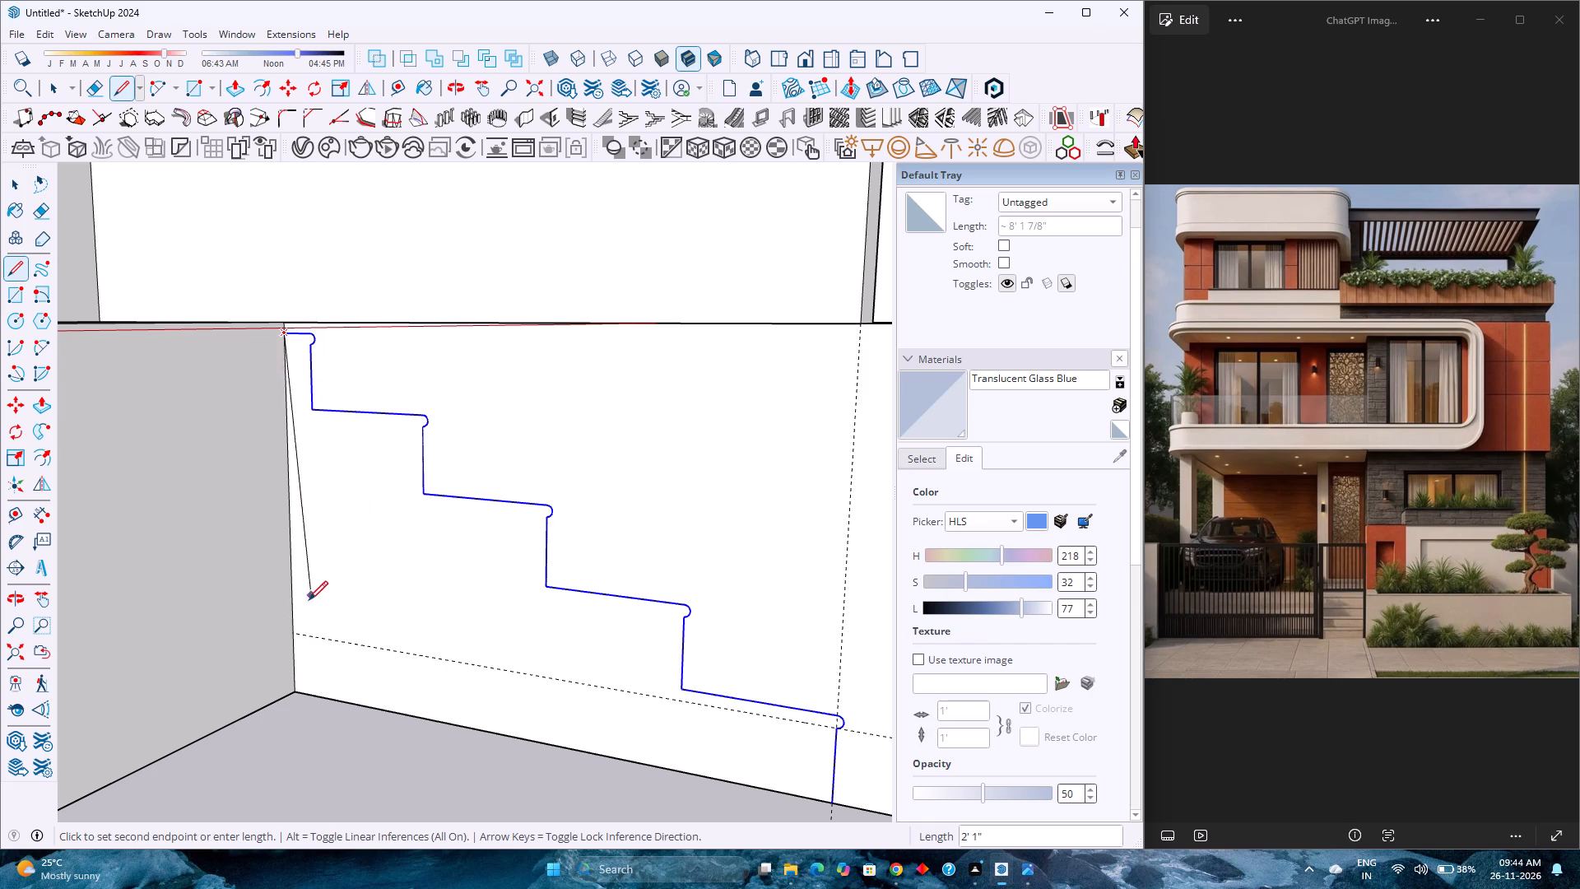
{"action": "scroll", "coordinate": [309, 601], "scroll_direction": "down", "scroll_amount": 7}
{"action": "left_click", "coordinate": [296, 653]}
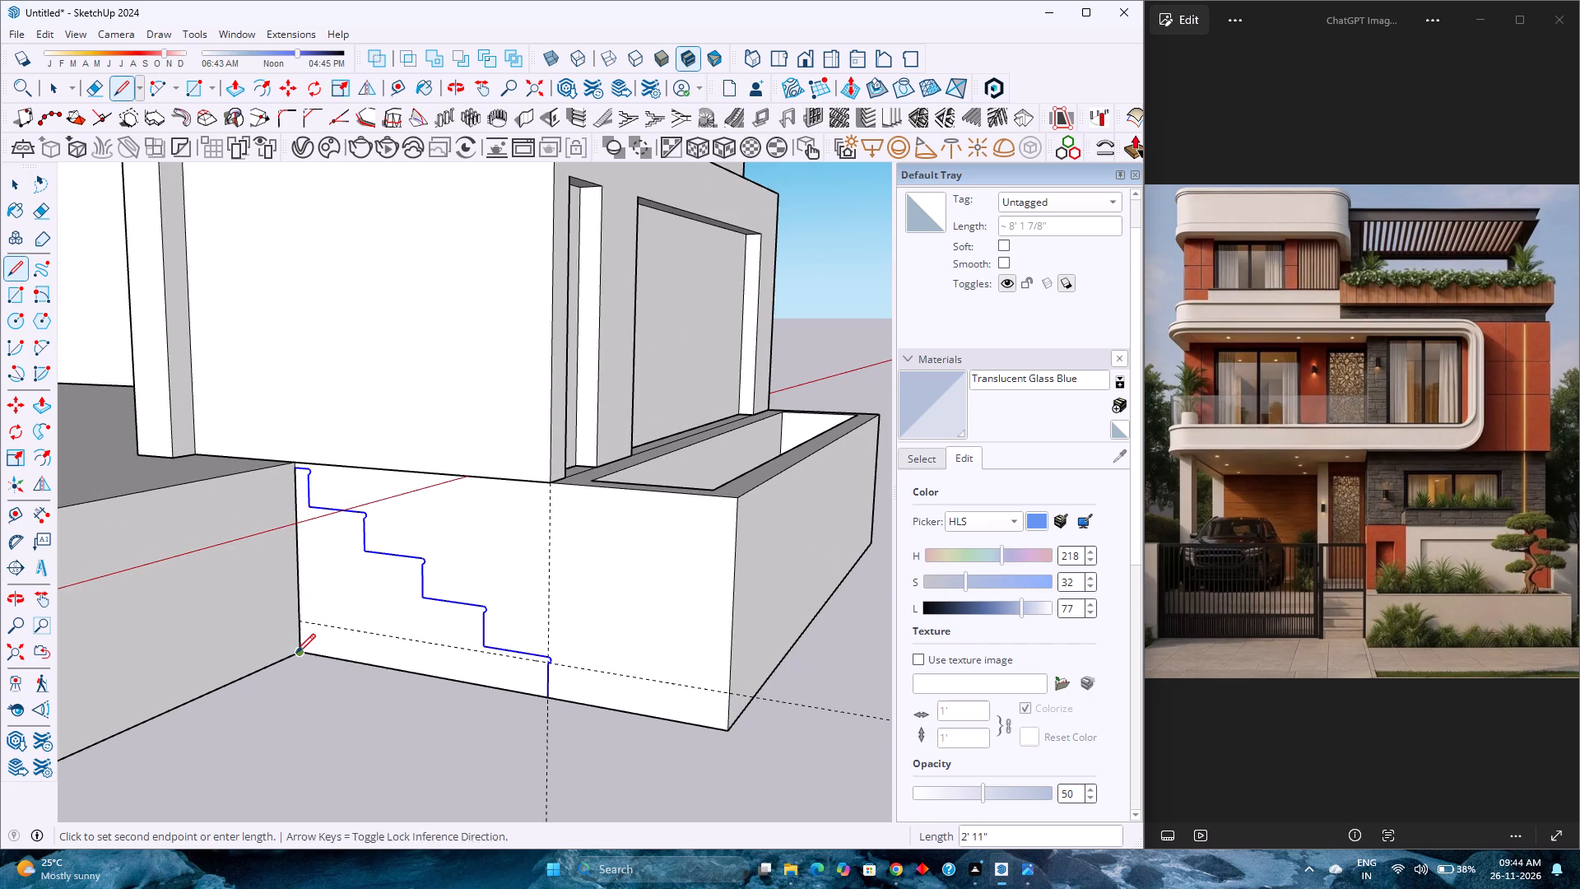
{"action": "left_click", "coordinate": [548, 700]}
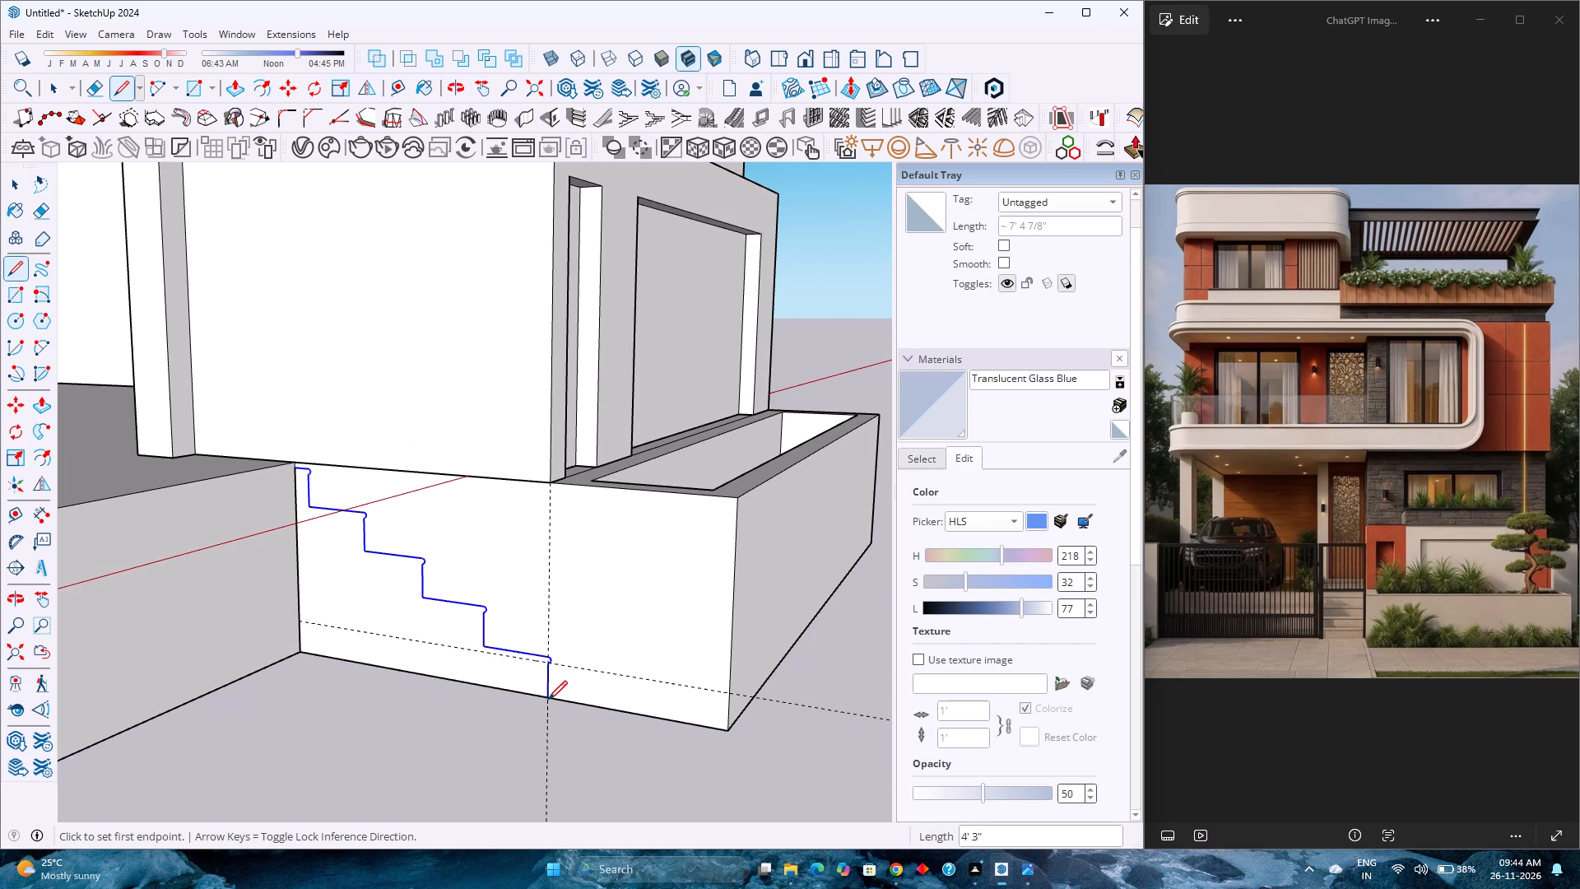
{"action": "key", "text": "space"}
Move the closed stair profile 8' outward along its base line, from the first riser's base to clear of the planter wall.
{"action": "left_click", "coordinate": [468, 650]}
{"action": "double_click", "coordinate": [416, 628]}
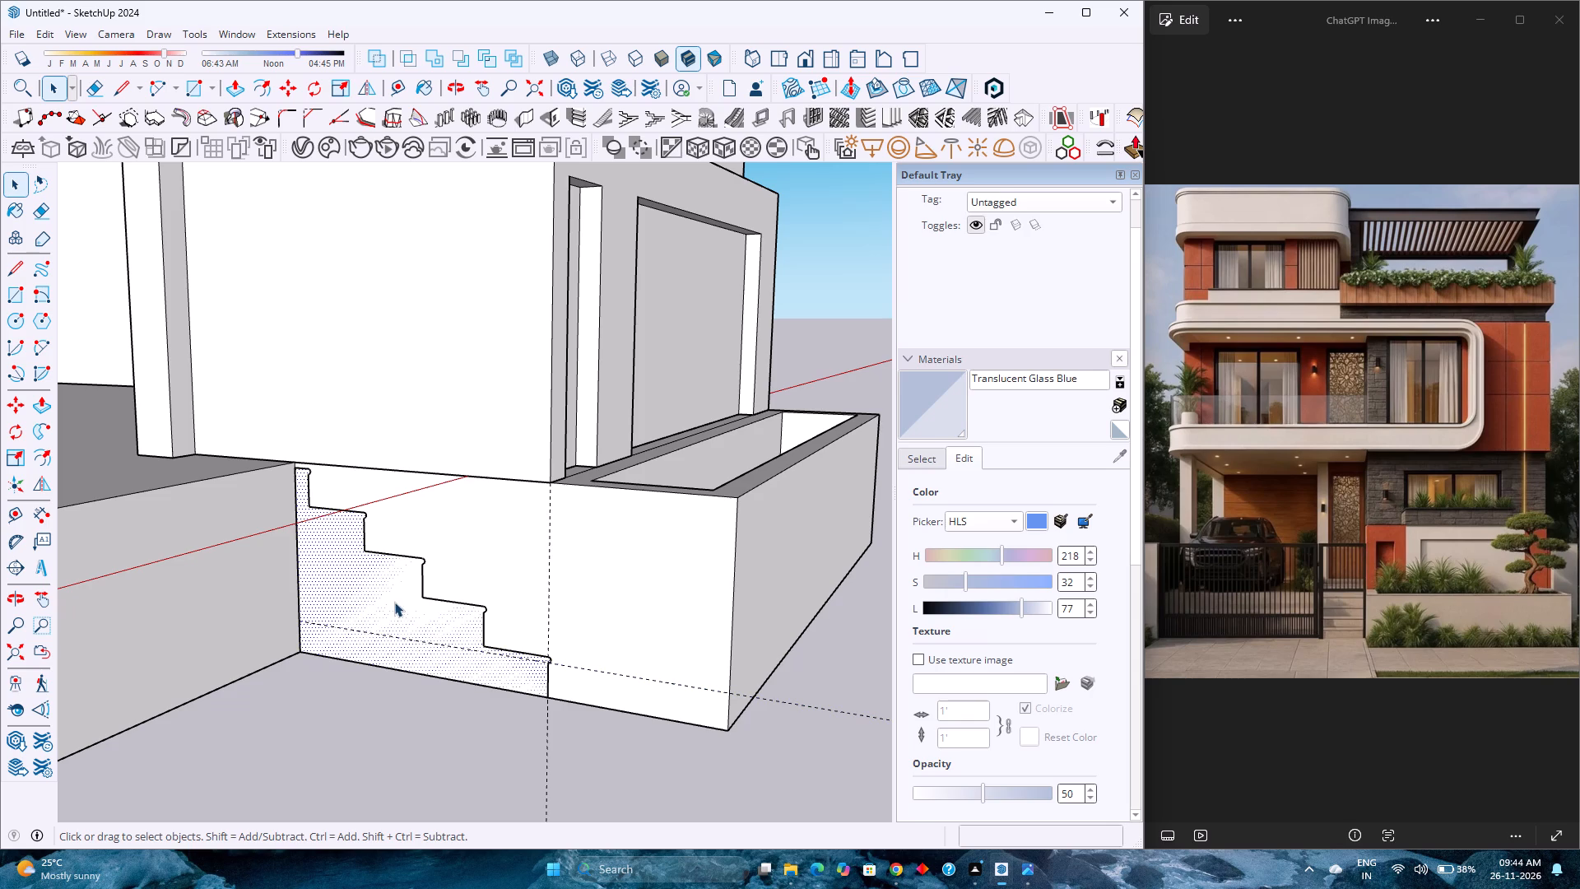
{"action": "triple_click", "coordinate": [395, 612]}
{"action": "key", "text": "m"}
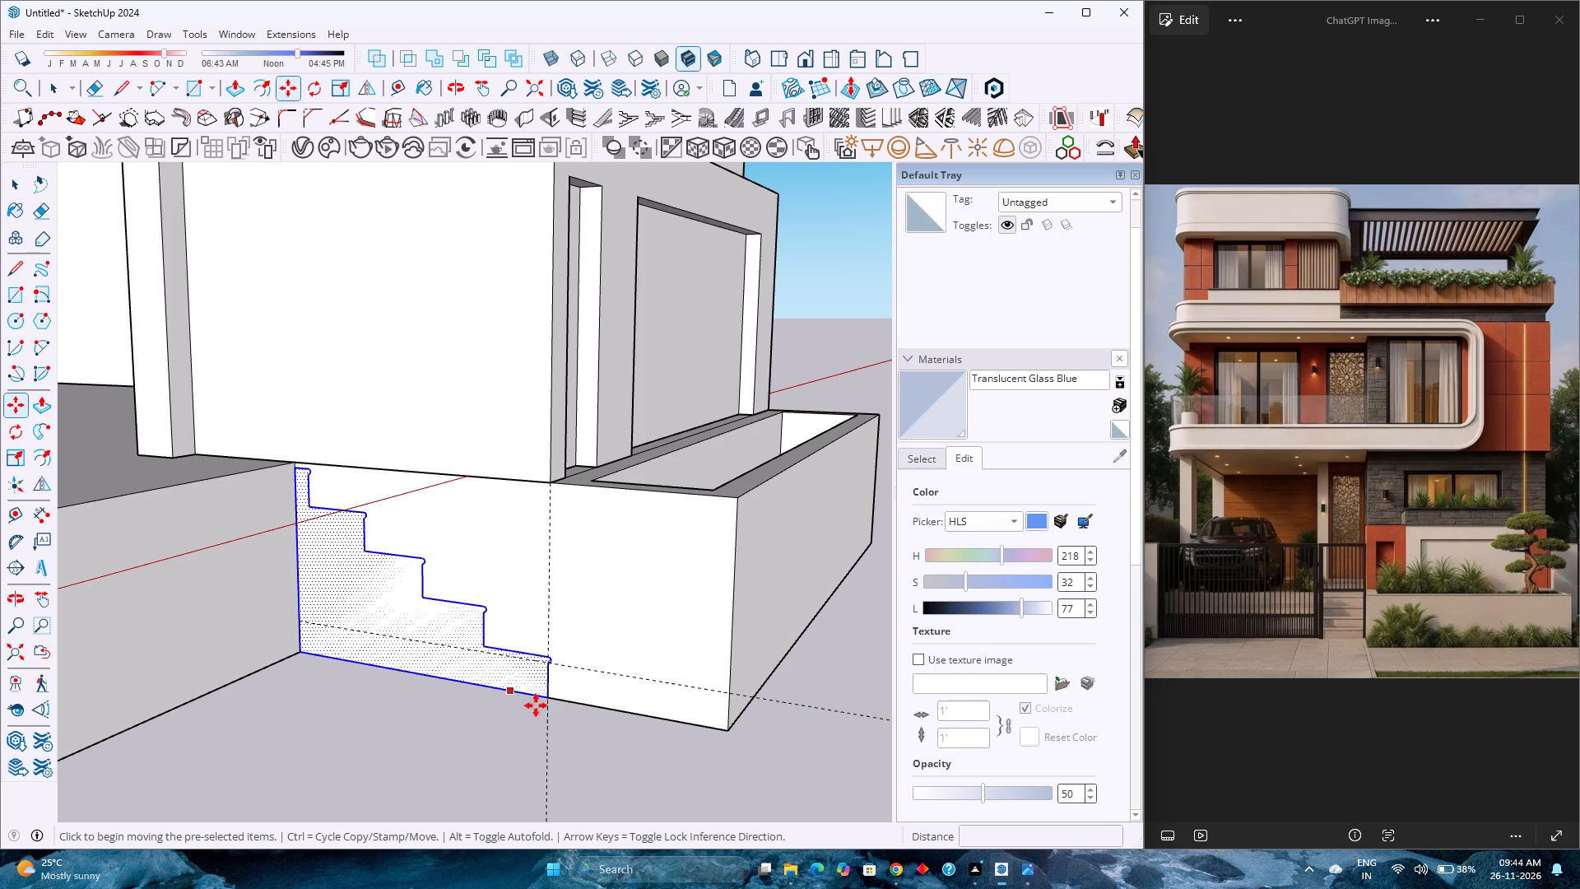
{"action": "left_click", "coordinate": [552, 700]}
{"action": "scroll", "coordinate": [715, 720], "scroll_direction": "down", "scroll_amount": 5}
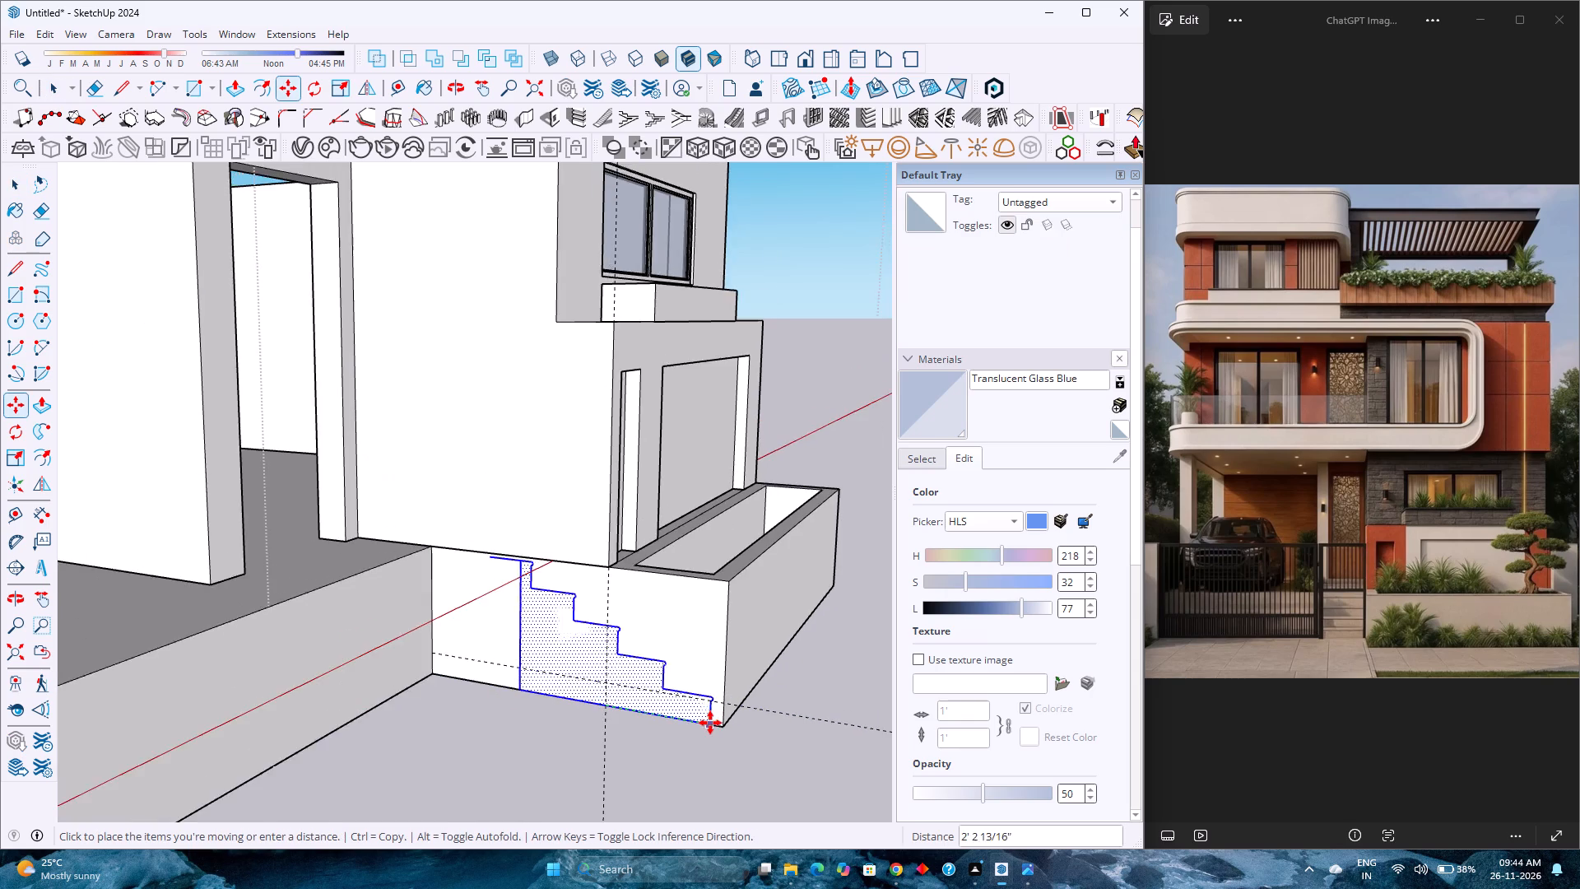
{"action": "scroll", "coordinate": [710, 723], "scroll_direction": "down", "scroll_amount": 3}
{"action": "middle_click_drag", "start_coordinate": [709, 724], "coordinate": [520, 673], "text": "shift"}
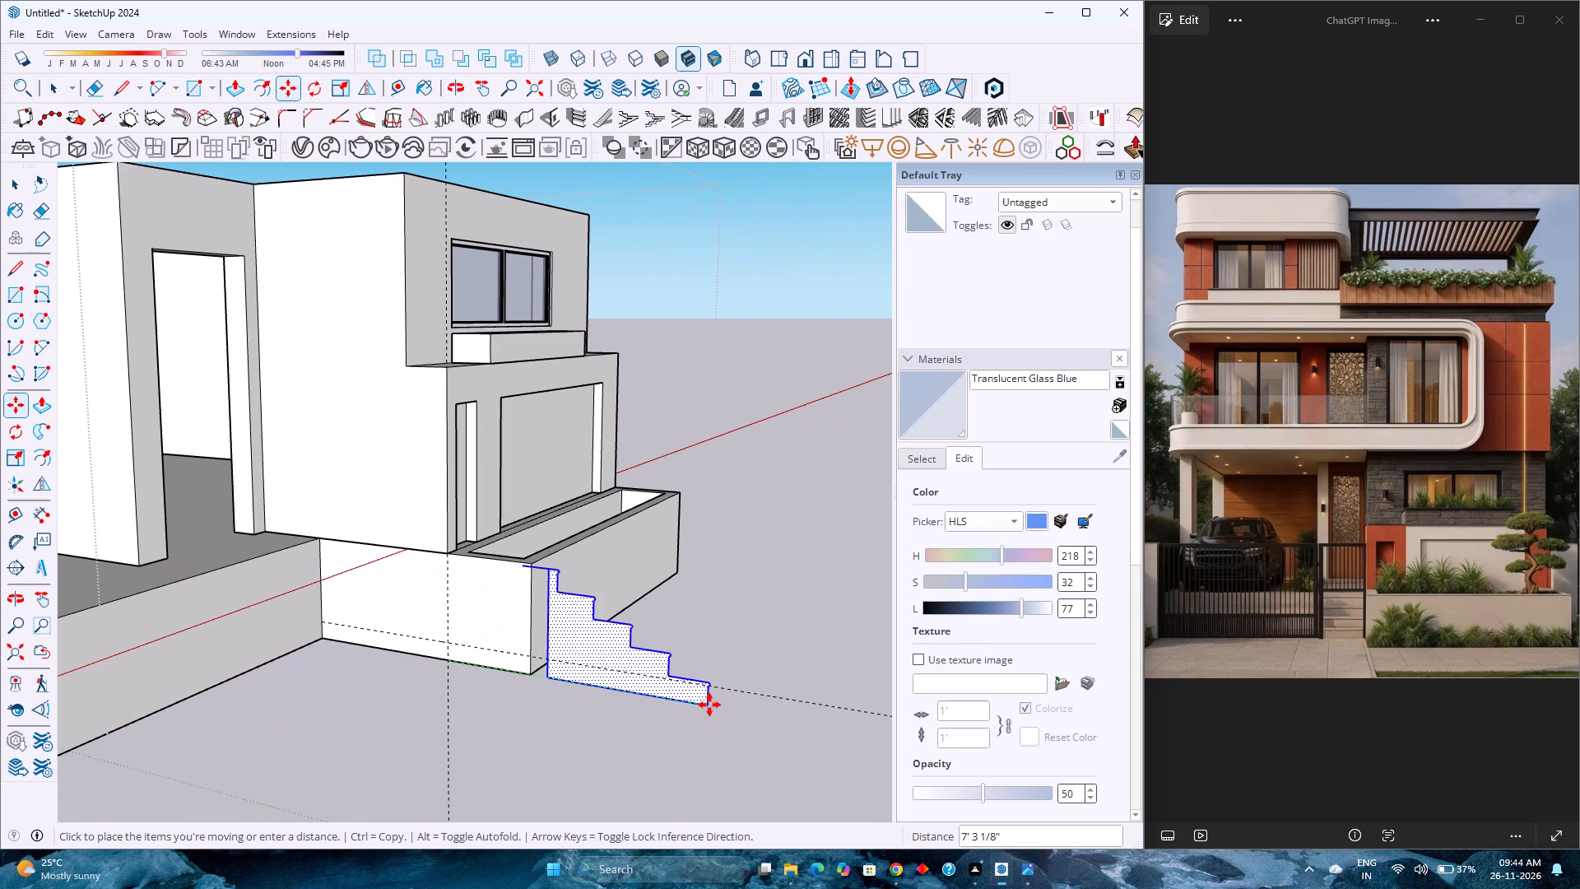
{"action": "left_click", "coordinate": [739, 710]}
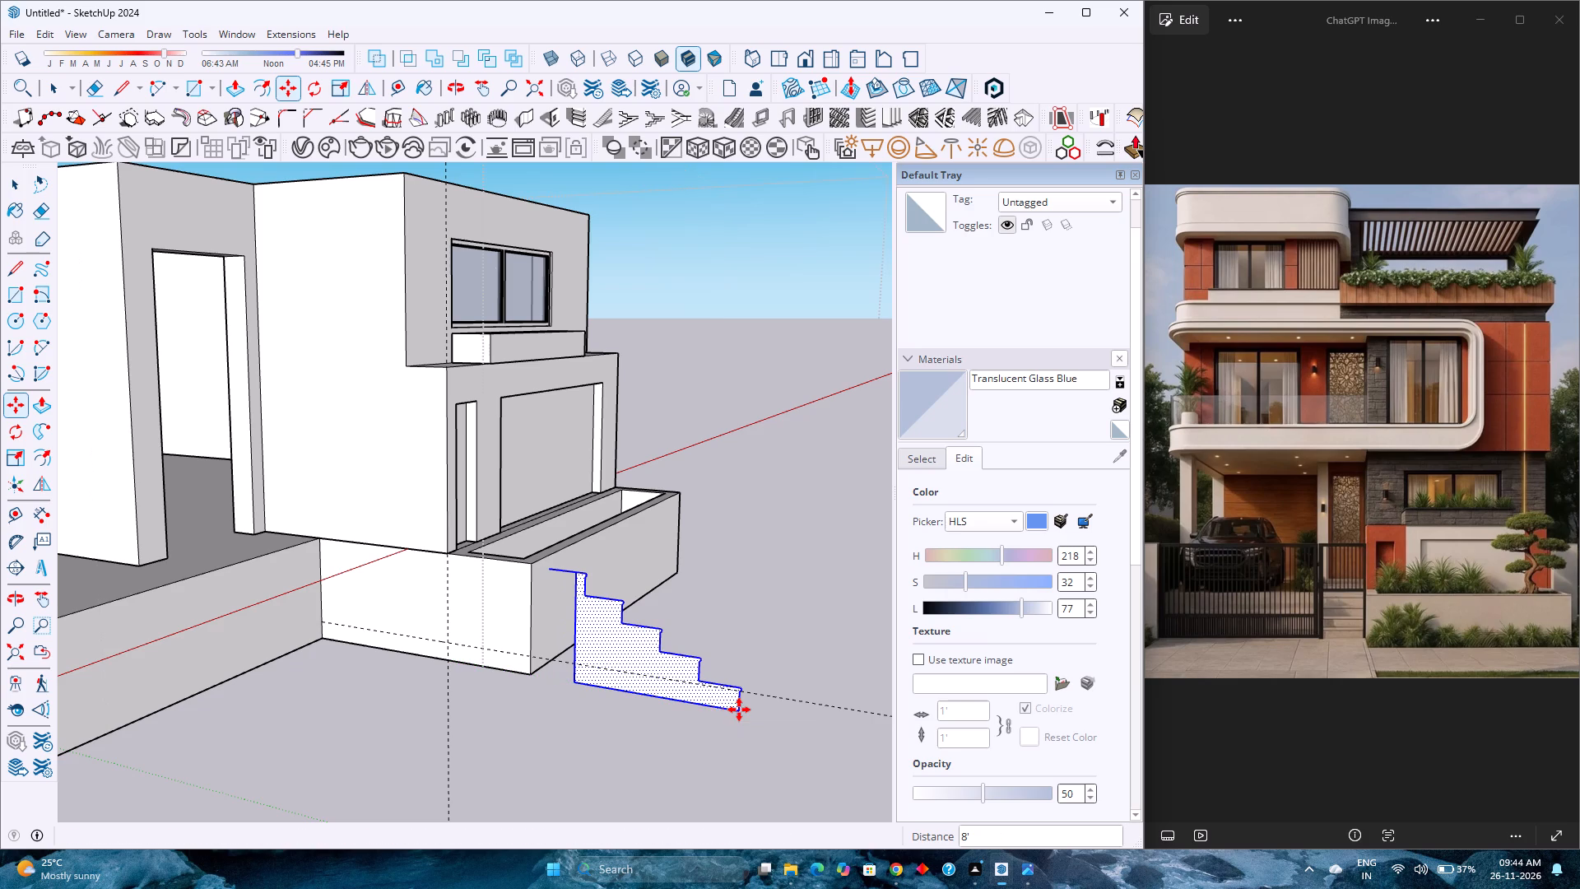
{"action": "key", "text": "space"}
Erase the leftover horizontal edge extending inward from the top of the stair profile.
{"action": "left_click", "coordinate": [611, 632]}
{"action": "scroll", "coordinate": [552, 598], "scroll_direction": "up", "scroll_amount": 6}
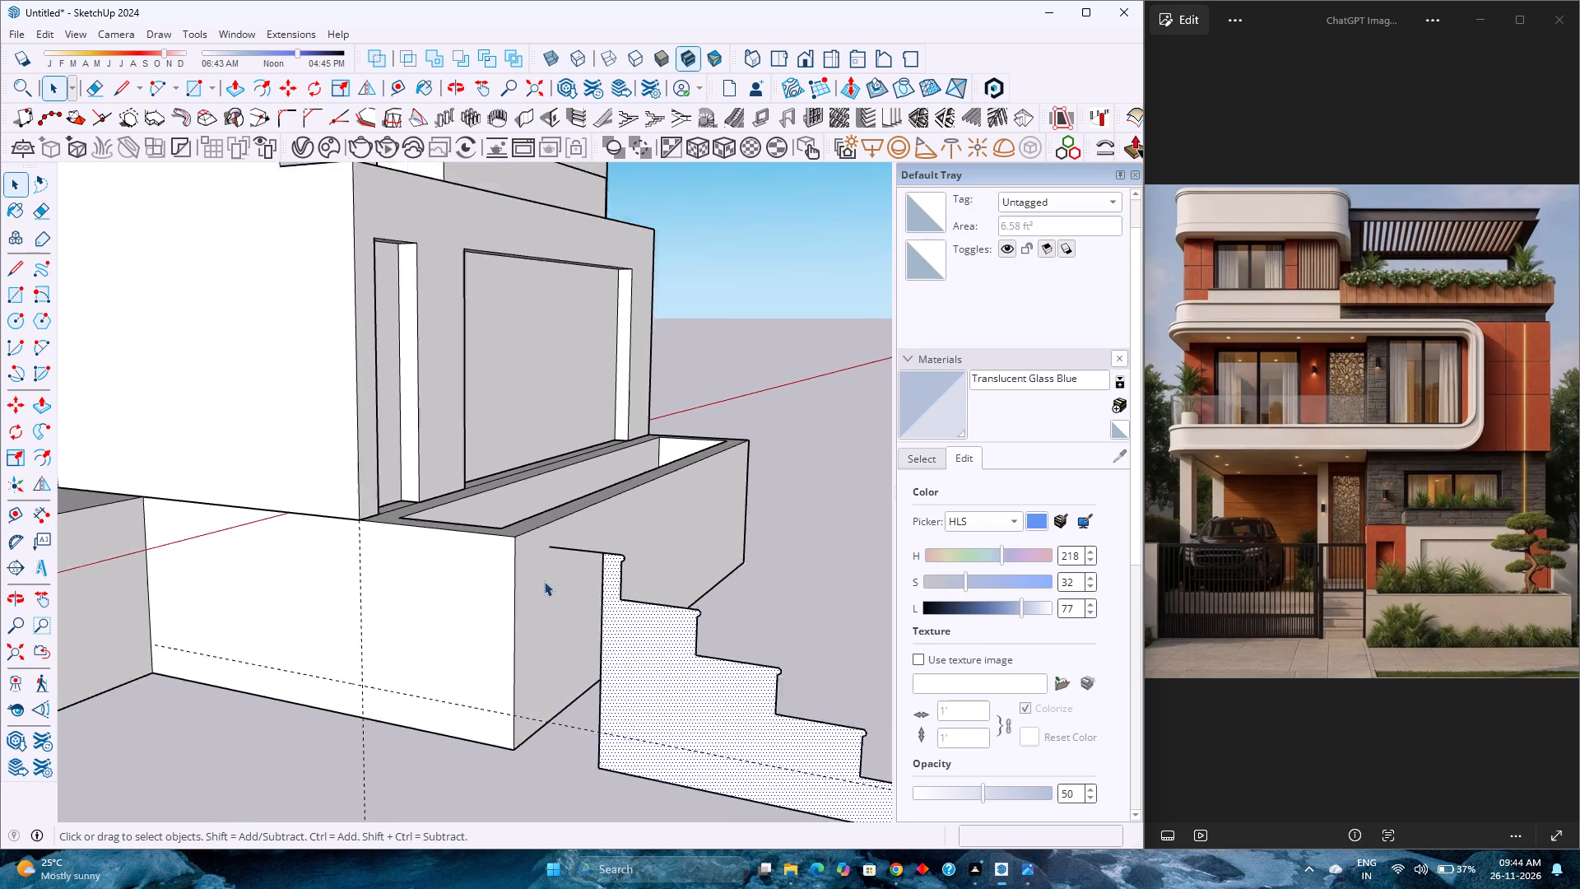
{"action": "scroll", "coordinate": [544, 581], "scroll_direction": "up", "scroll_amount": 2}
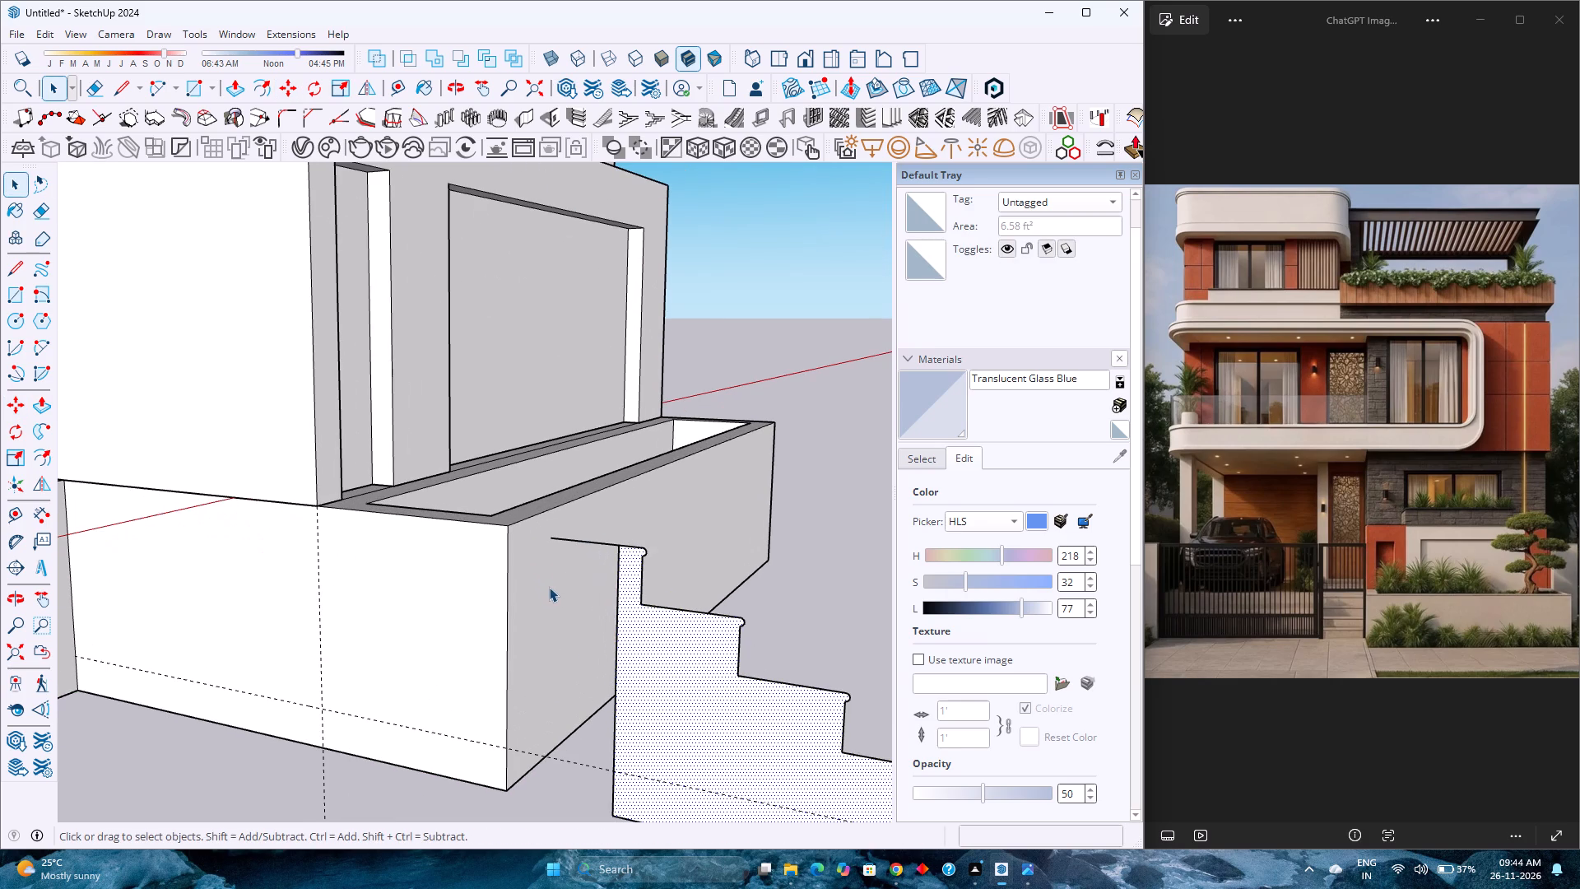
{"action": "key", "text": "e"}
{"action": "left_click", "coordinate": [597, 545]}
{"action": "scroll", "coordinate": [597, 545], "scroll_direction": "down", "scroll_amount": 5}
{"action": "key", "text": "space"}
Make the stair profile face and its edges a group.
{"action": "scroll", "coordinate": [588, 554], "scroll_direction": "down", "scroll_amount": 3}
{"action": "double_click", "coordinate": [639, 603]}
{"action": "right_click", "coordinate": [639, 603]}
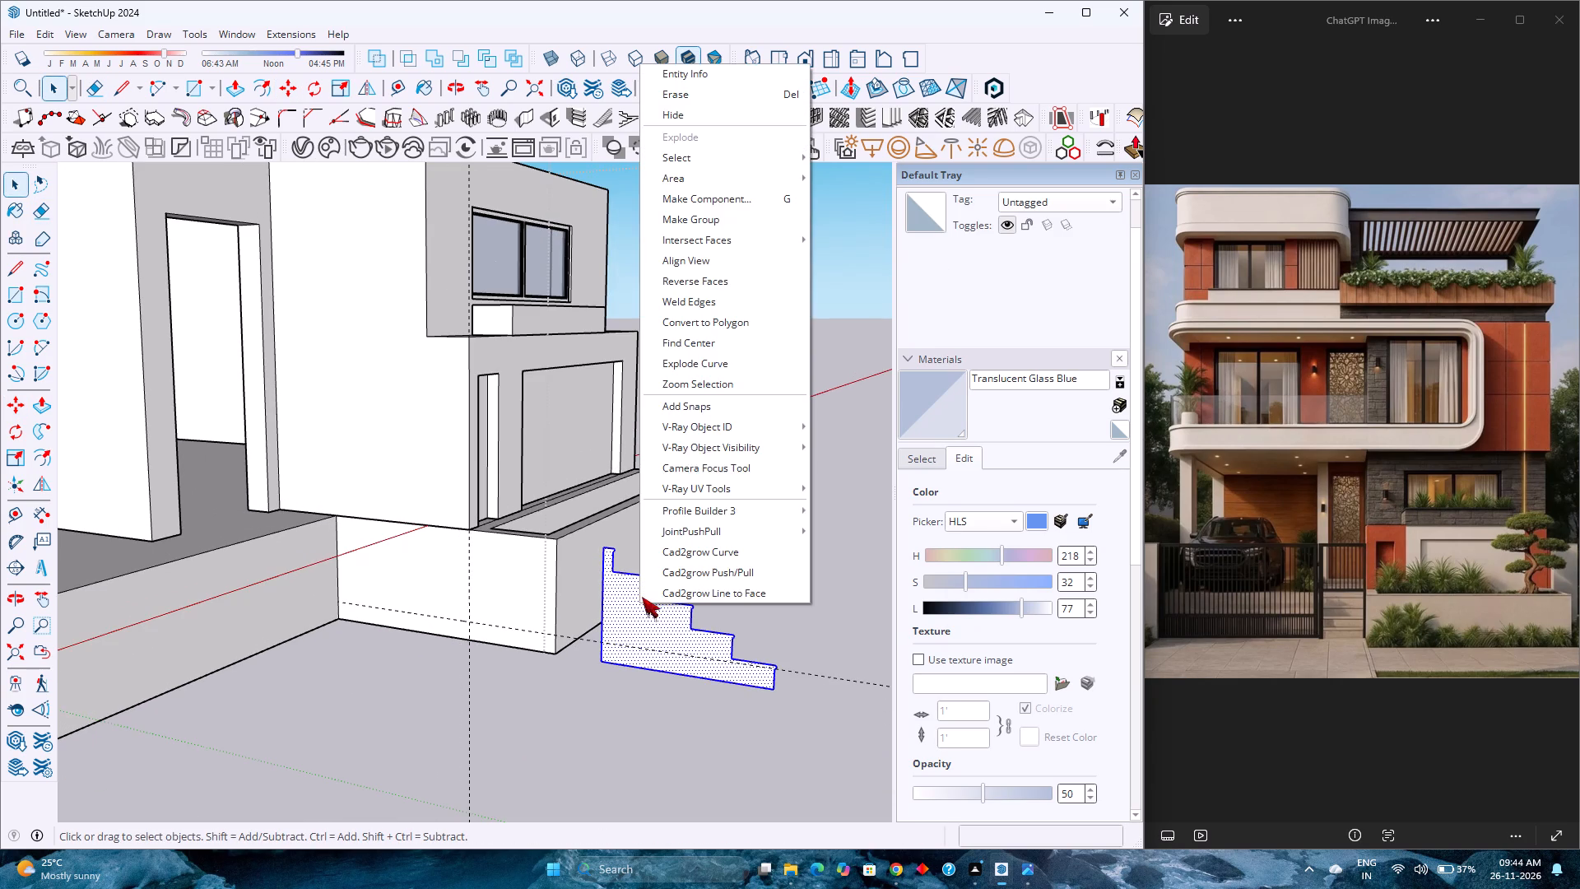
{"action": "left_click", "coordinate": [710, 216]}
Push the platform group's top face down to the level of the stair profile's top corner.
{"action": "scroll", "coordinate": [336, 567], "scroll_direction": "up", "scroll_amount": 4}
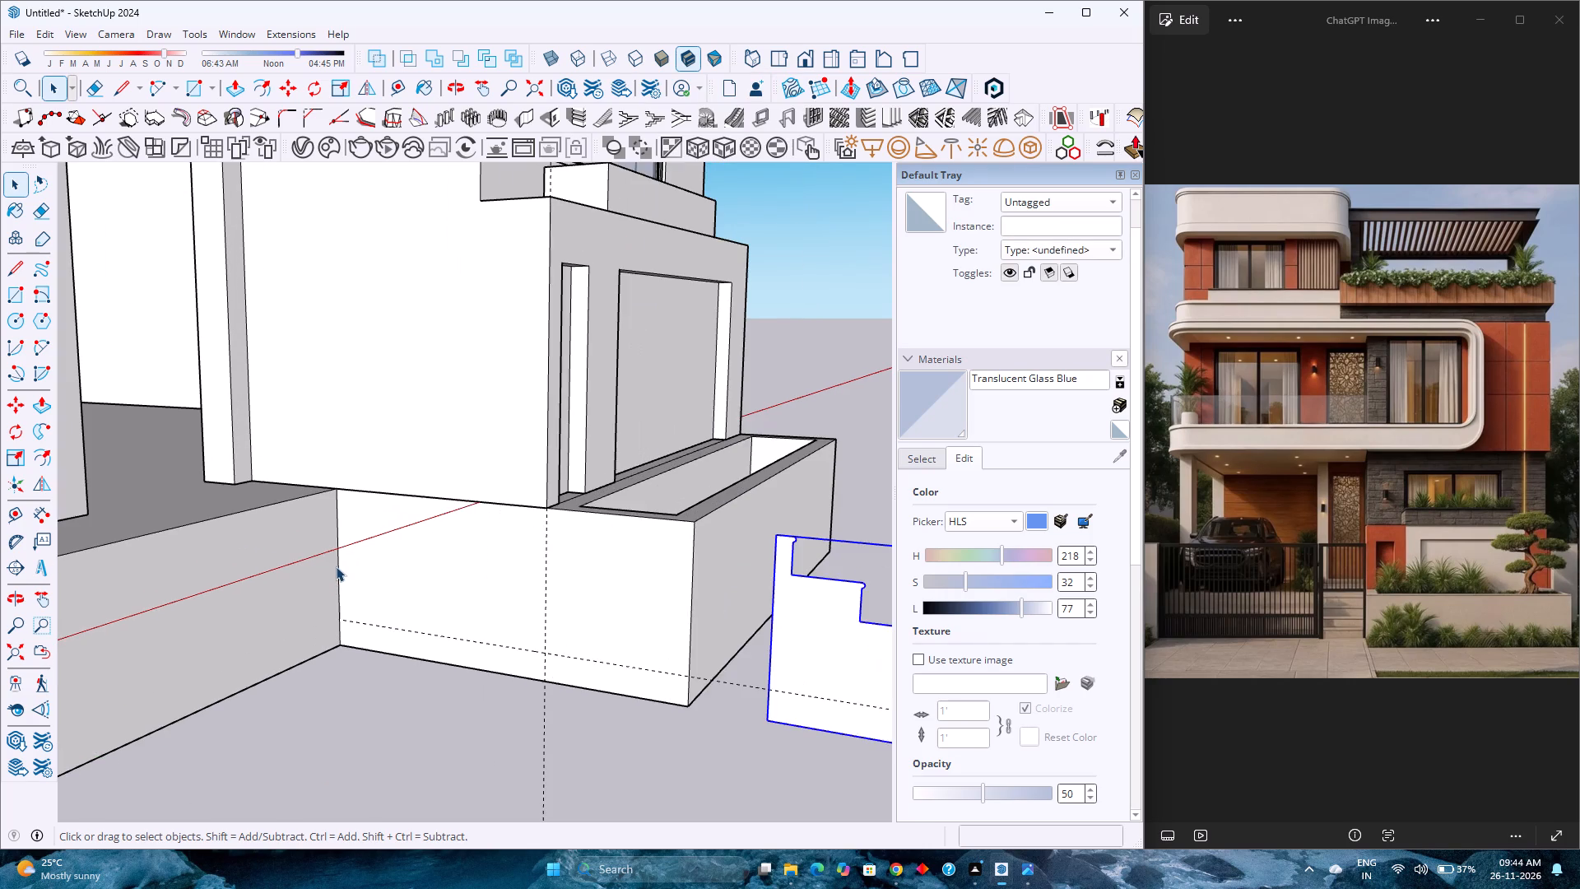
{"action": "scroll", "coordinate": [336, 563], "scroll_direction": "down", "scroll_amount": 2}
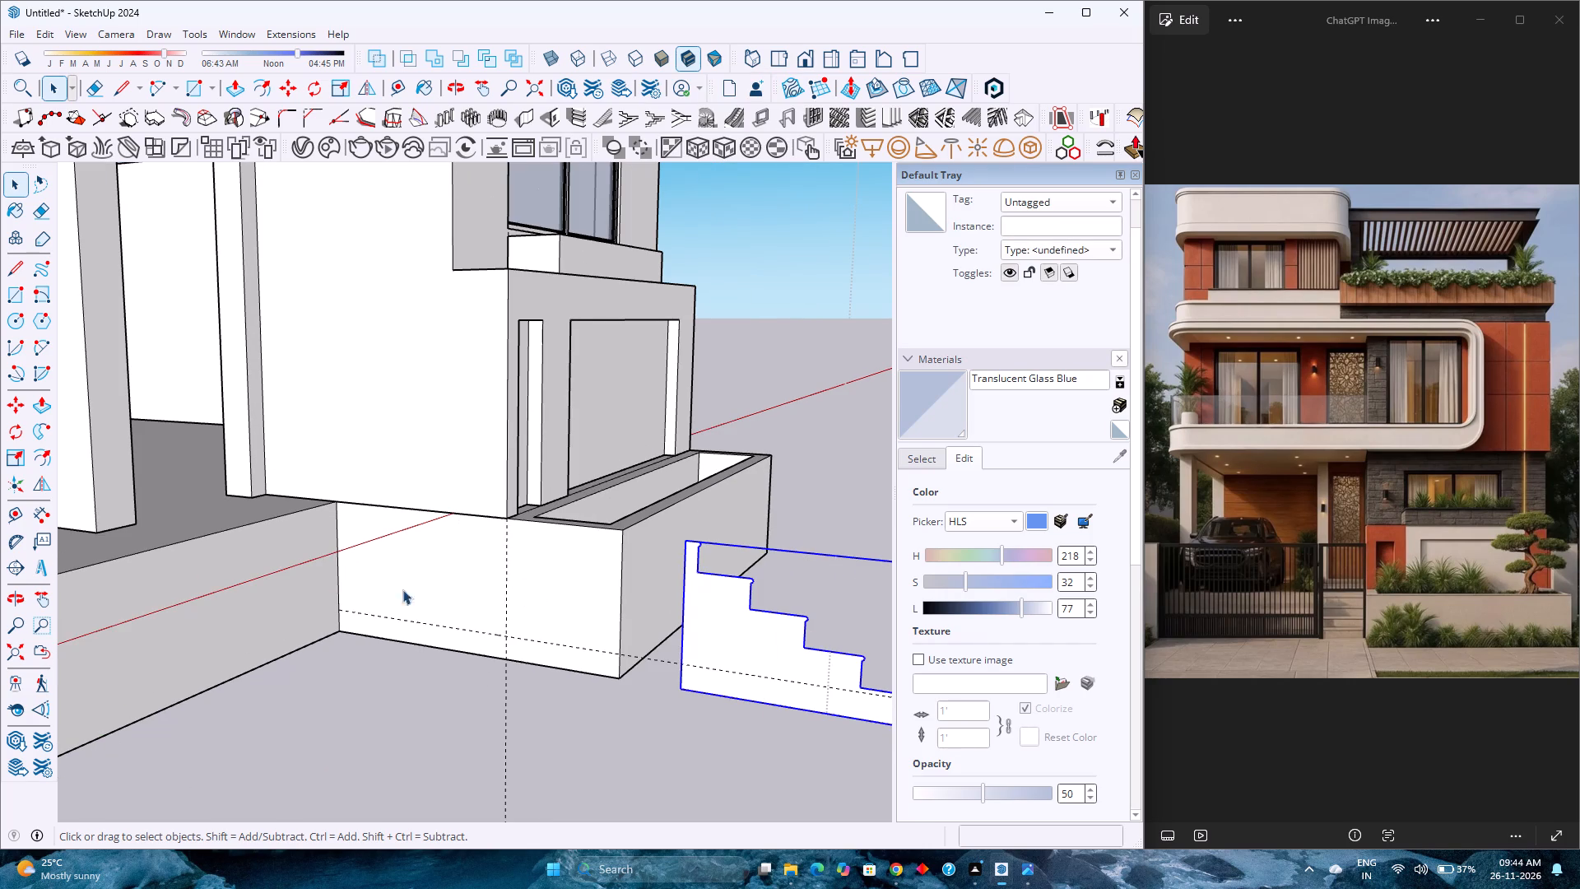
{"action": "double_click", "coordinate": [256, 511]}
{"action": "key", "text": "p"}
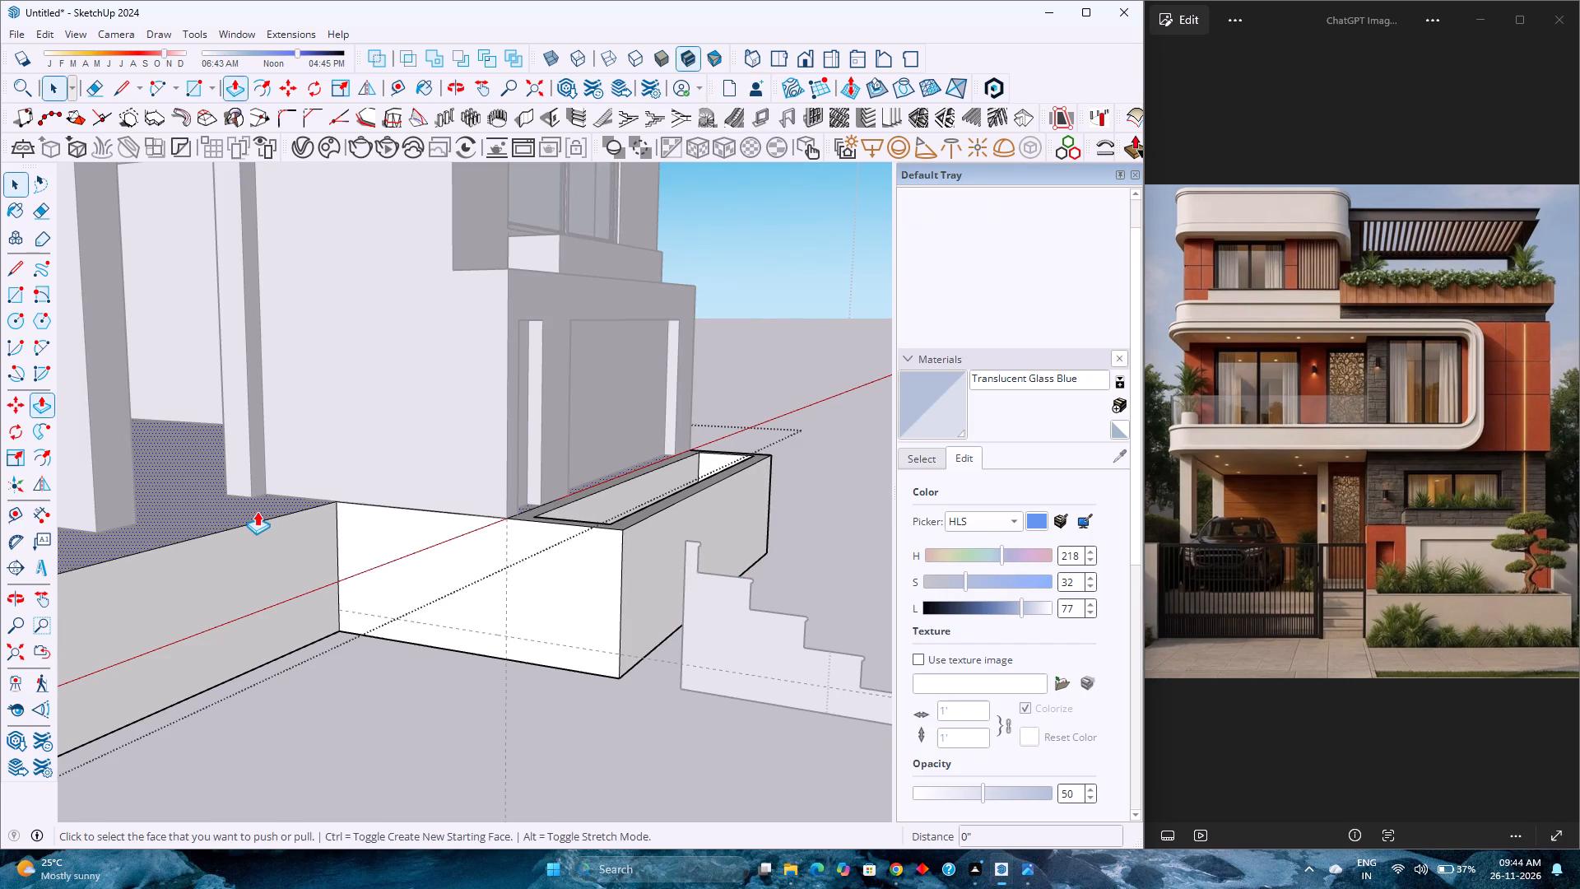
{"action": "left_click", "coordinate": [260, 514]}
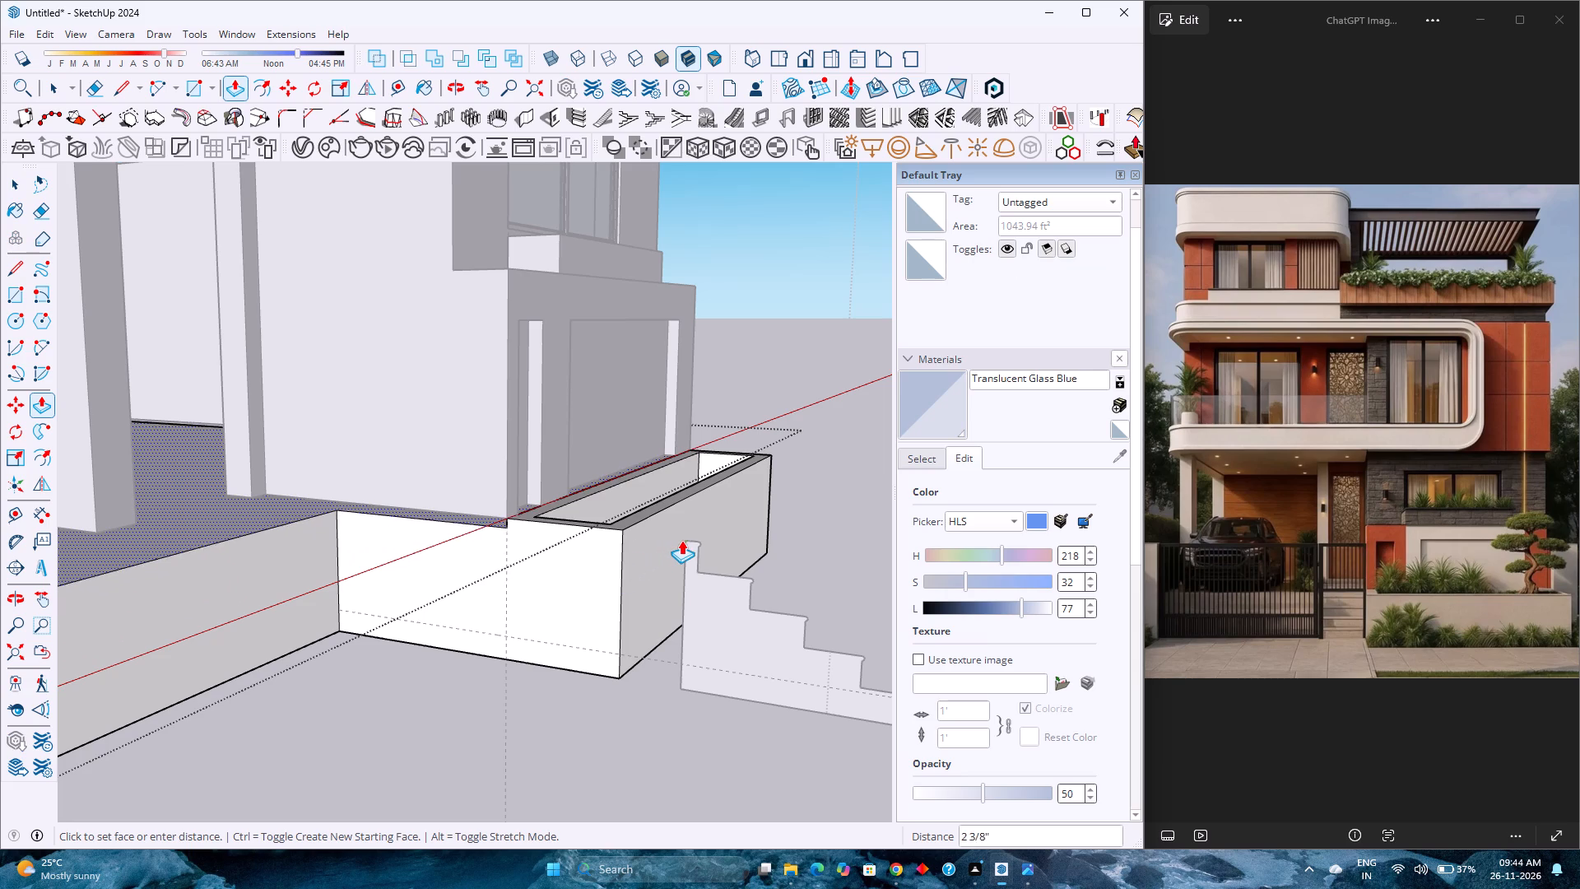
{"action": "left_click", "coordinate": [684, 540]}
{"action": "scroll", "coordinate": [541, 569], "scroll_direction": "down", "scroll_amount": 9}
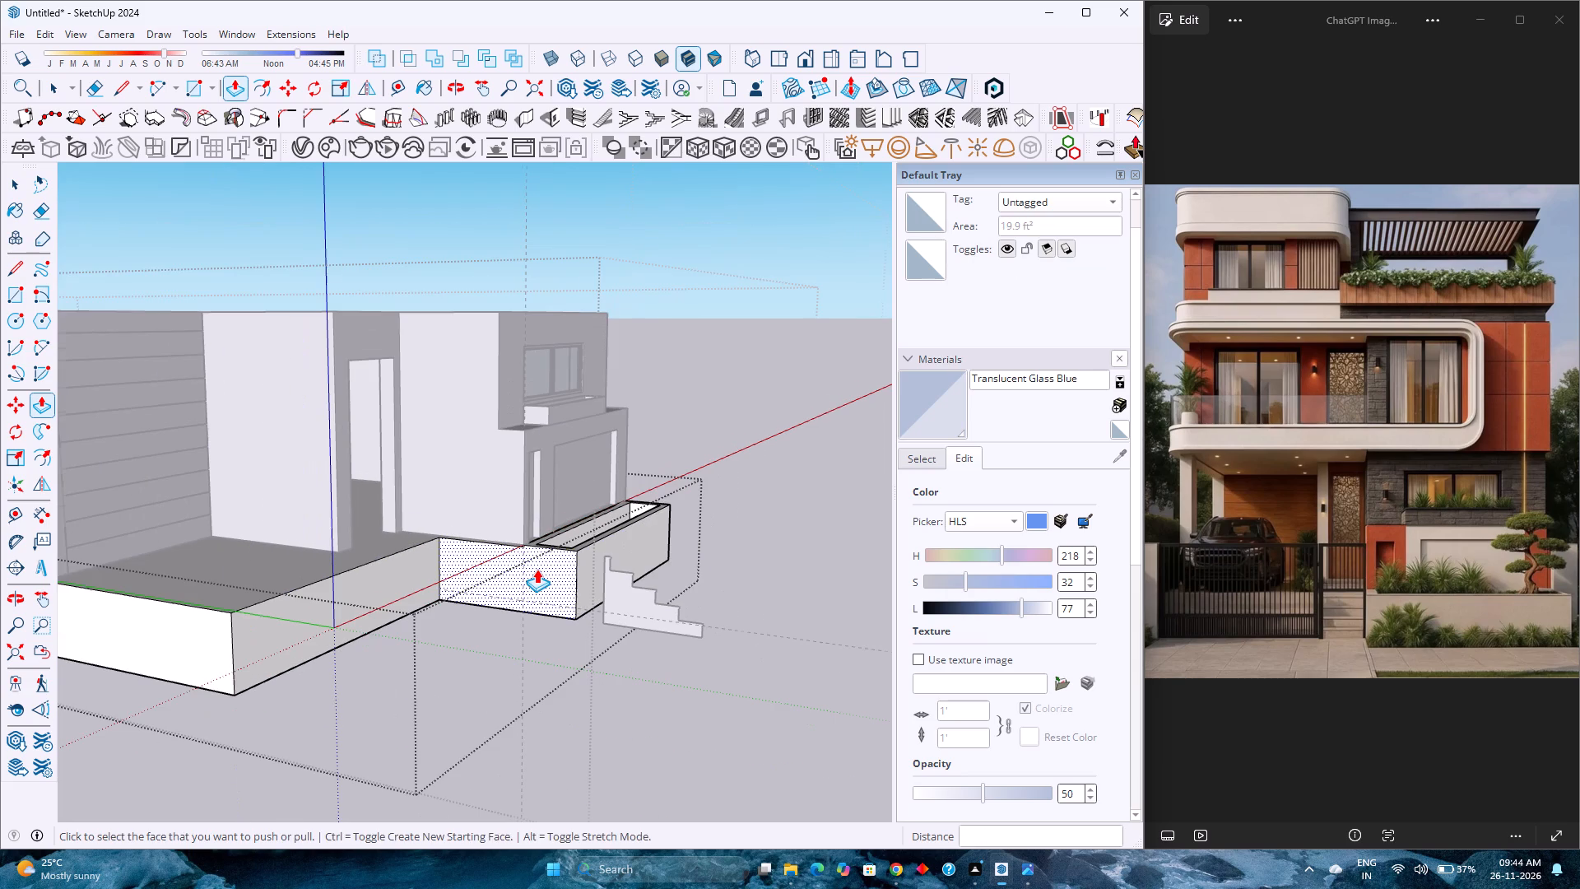
{"action": "key", "text": "space"}
{"action": "key", "text": "Escape"}
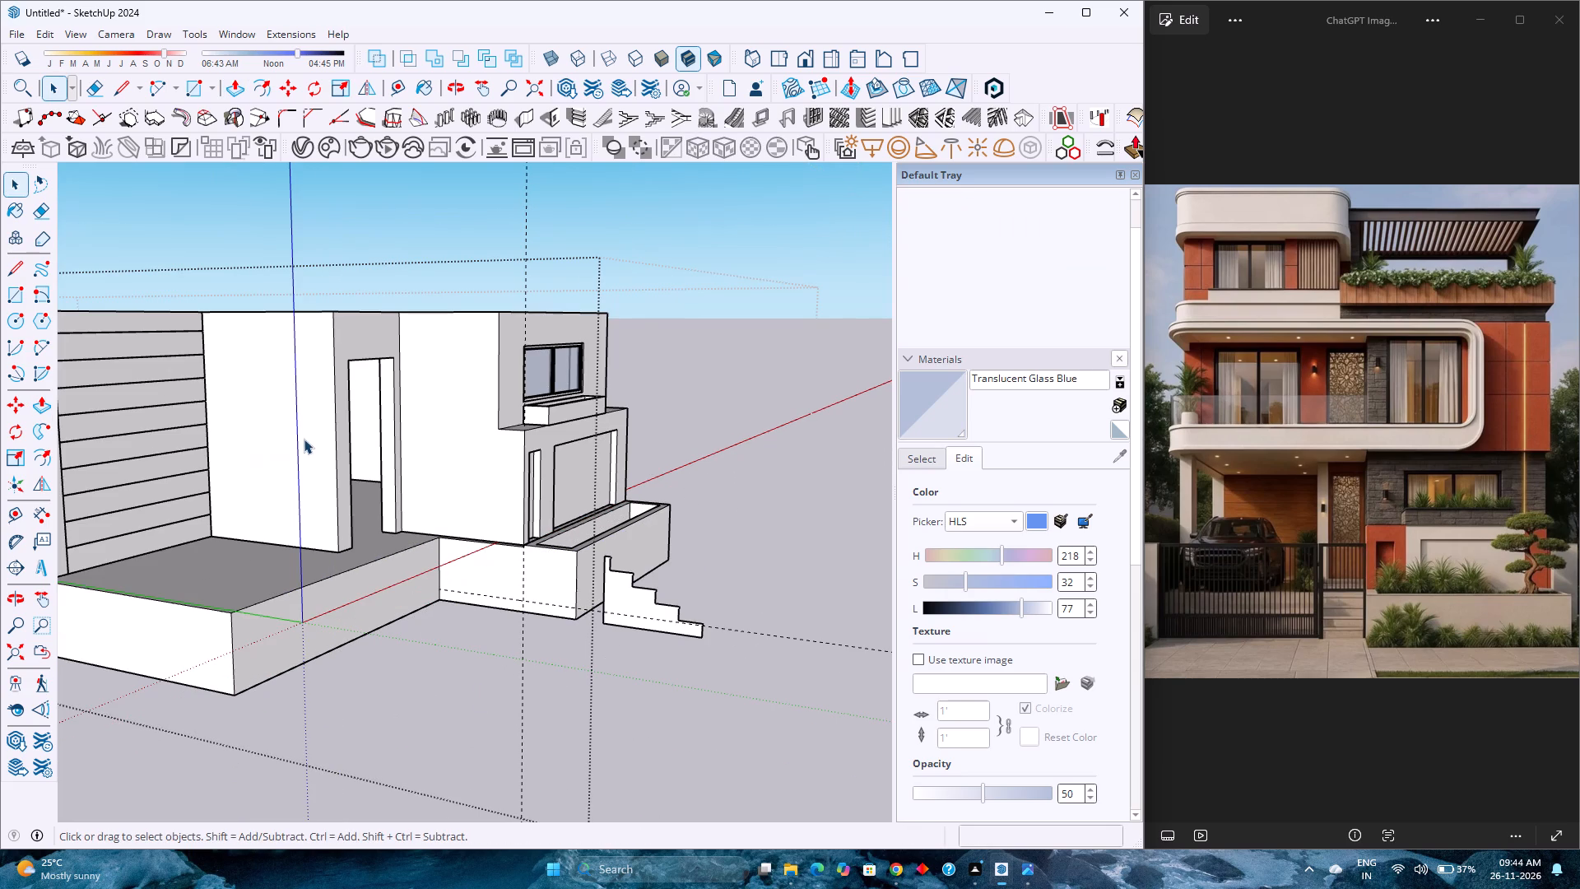
Group the ground-floor wall geometry together with the horizontally slatted wall panel.
{"action": "left_click", "coordinate": [304, 439]}
{"action": "scroll", "coordinate": [301, 441], "scroll_direction": "down", "scroll_amount": 3}
{"action": "key", "text": "Escape"}
{"action": "left_click", "coordinate": [328, 464]}
{"action": "scroll", "coordinate": [324, 472], "scroll_direction": "up", "scroll_amount": 1}
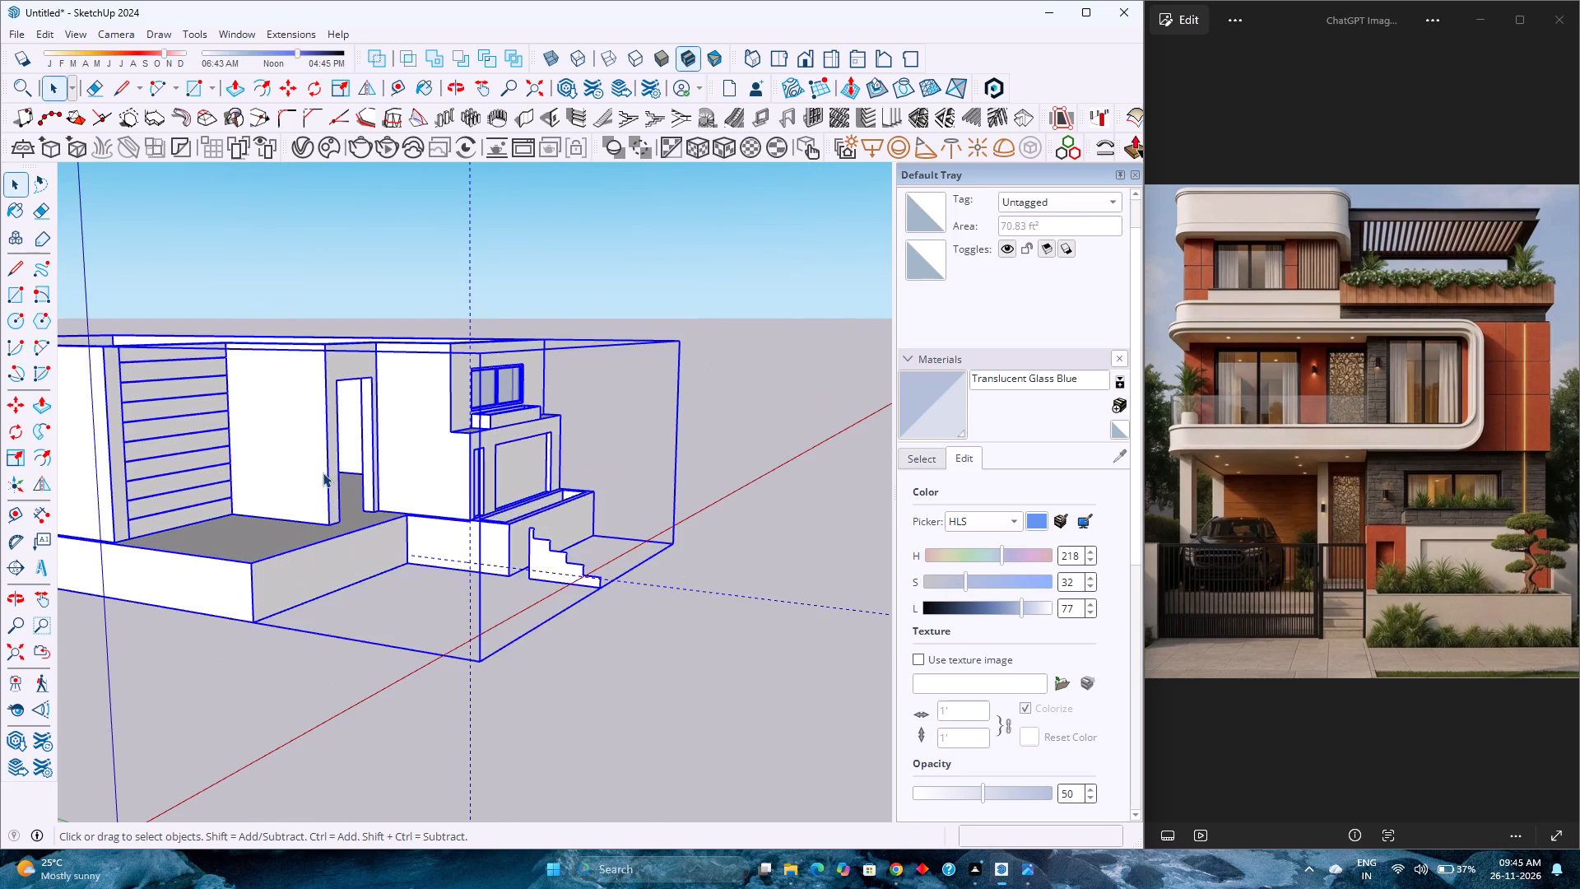
{"action": "triple_click", "coordinate": [322, 473]}
{"action": "triple_click", "coordinate": [322, 473]}
{"action": "double_click", "coordinate": [322, 473]}
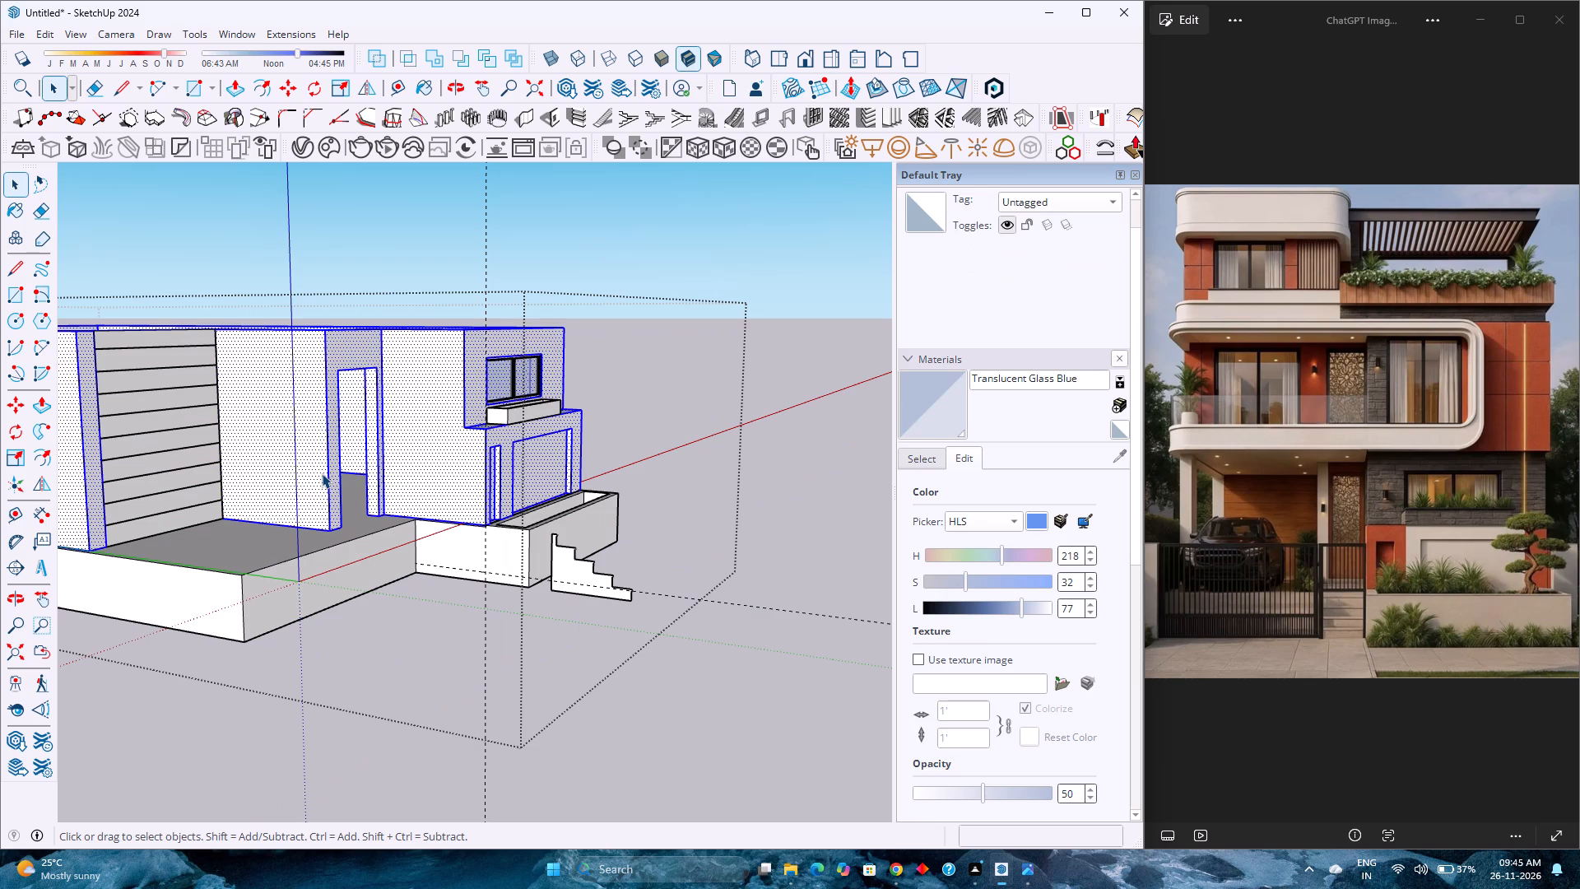
{"action": "left_click", "coordinate": [174, 471], "text": "ctrl"}
{"action": "right_click", "coordinate": [174, 471]}
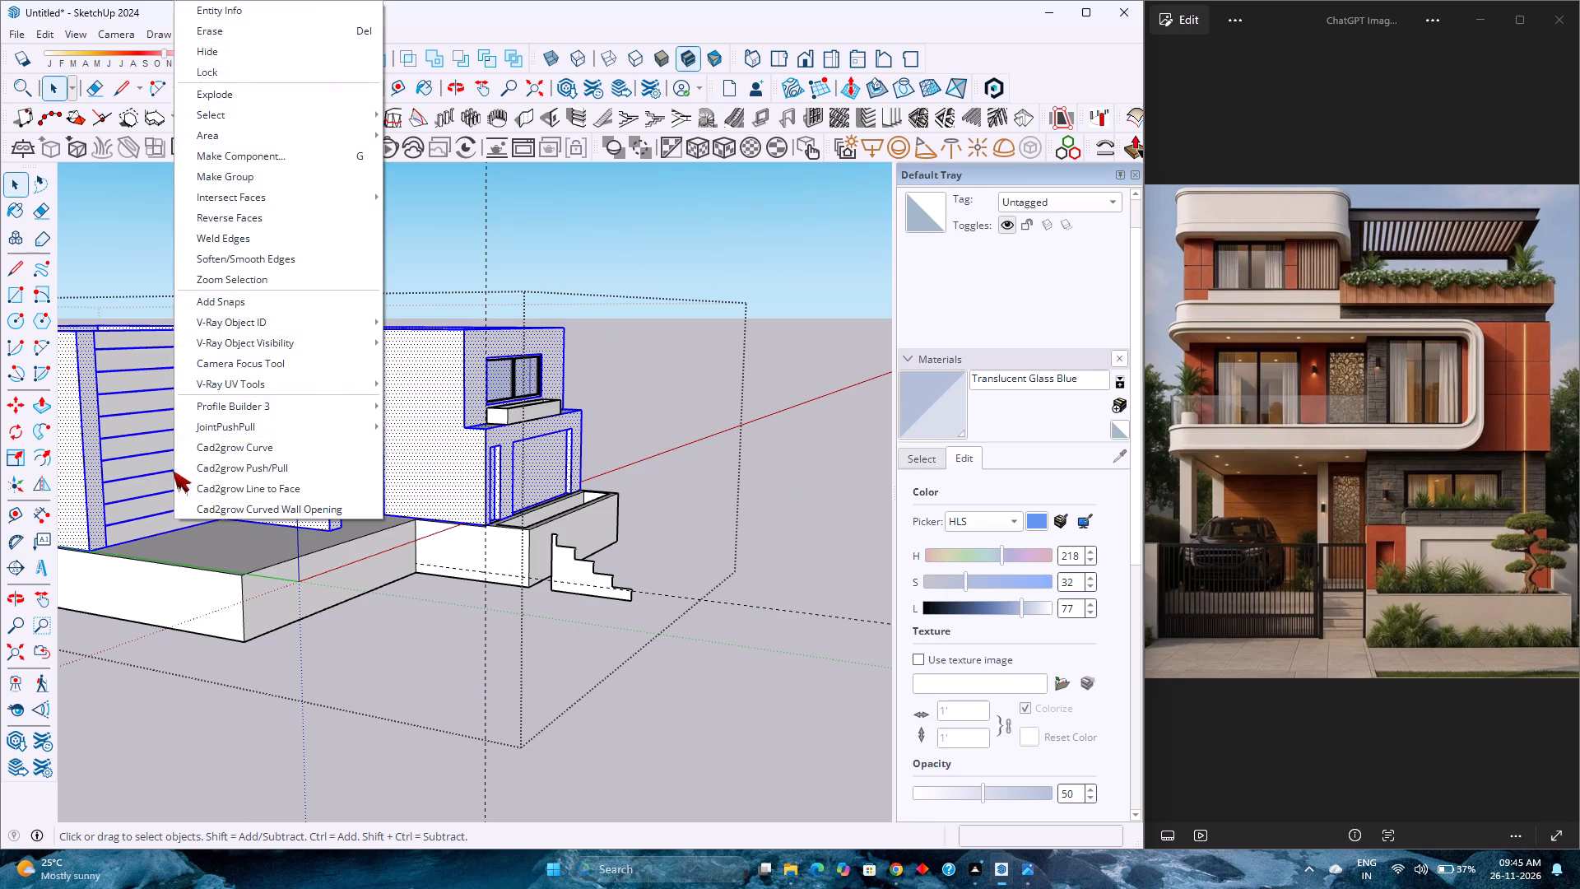
{"action": "left_click", "coordinate": [269, 175]}
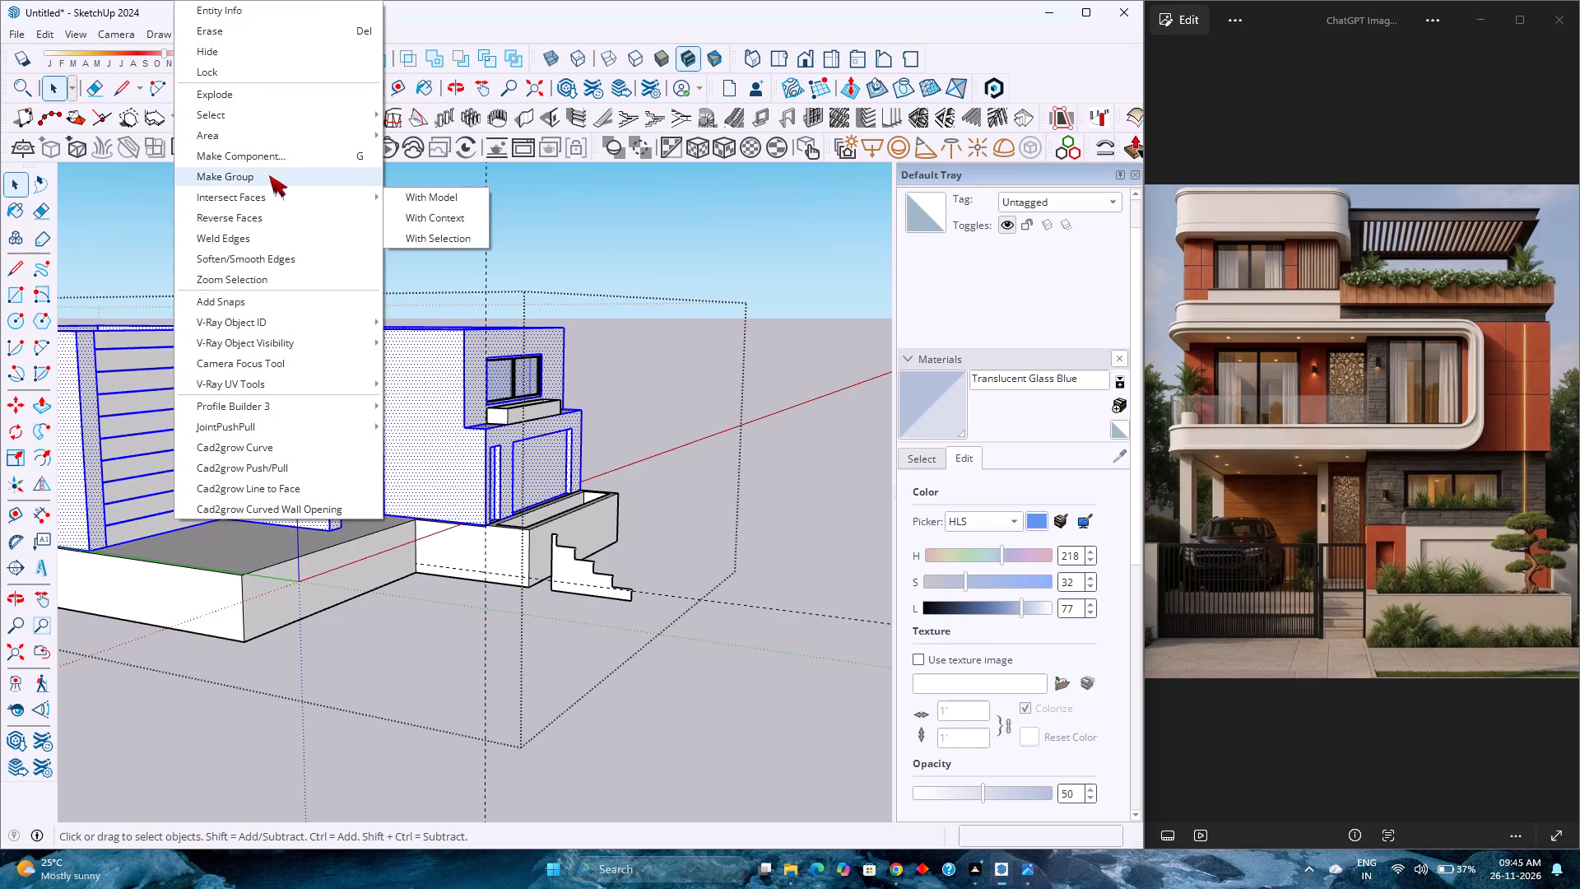
{"action": "key", "text": "space"}
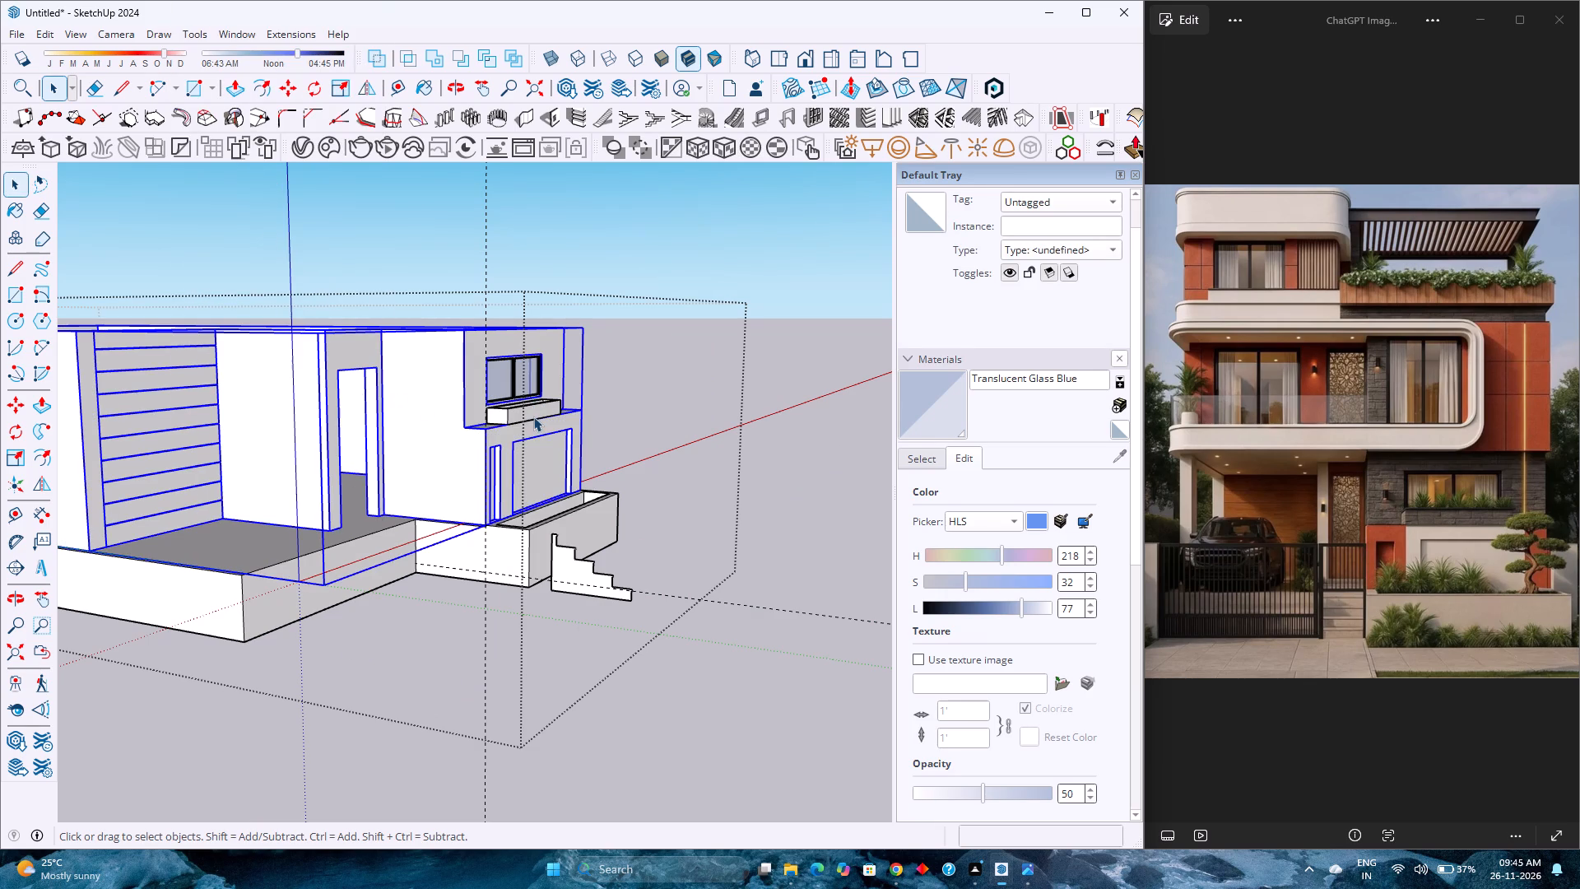
Group the walls together with the small planter box below the window.
{"action": "left_click", "coordinate": [532, 417]}
{"action": "left_click", "coordinate": [453, 401], "text": "ctrl"}
{"action": "right_click", "coordinate": [453, 401], "text": "ctrl"}
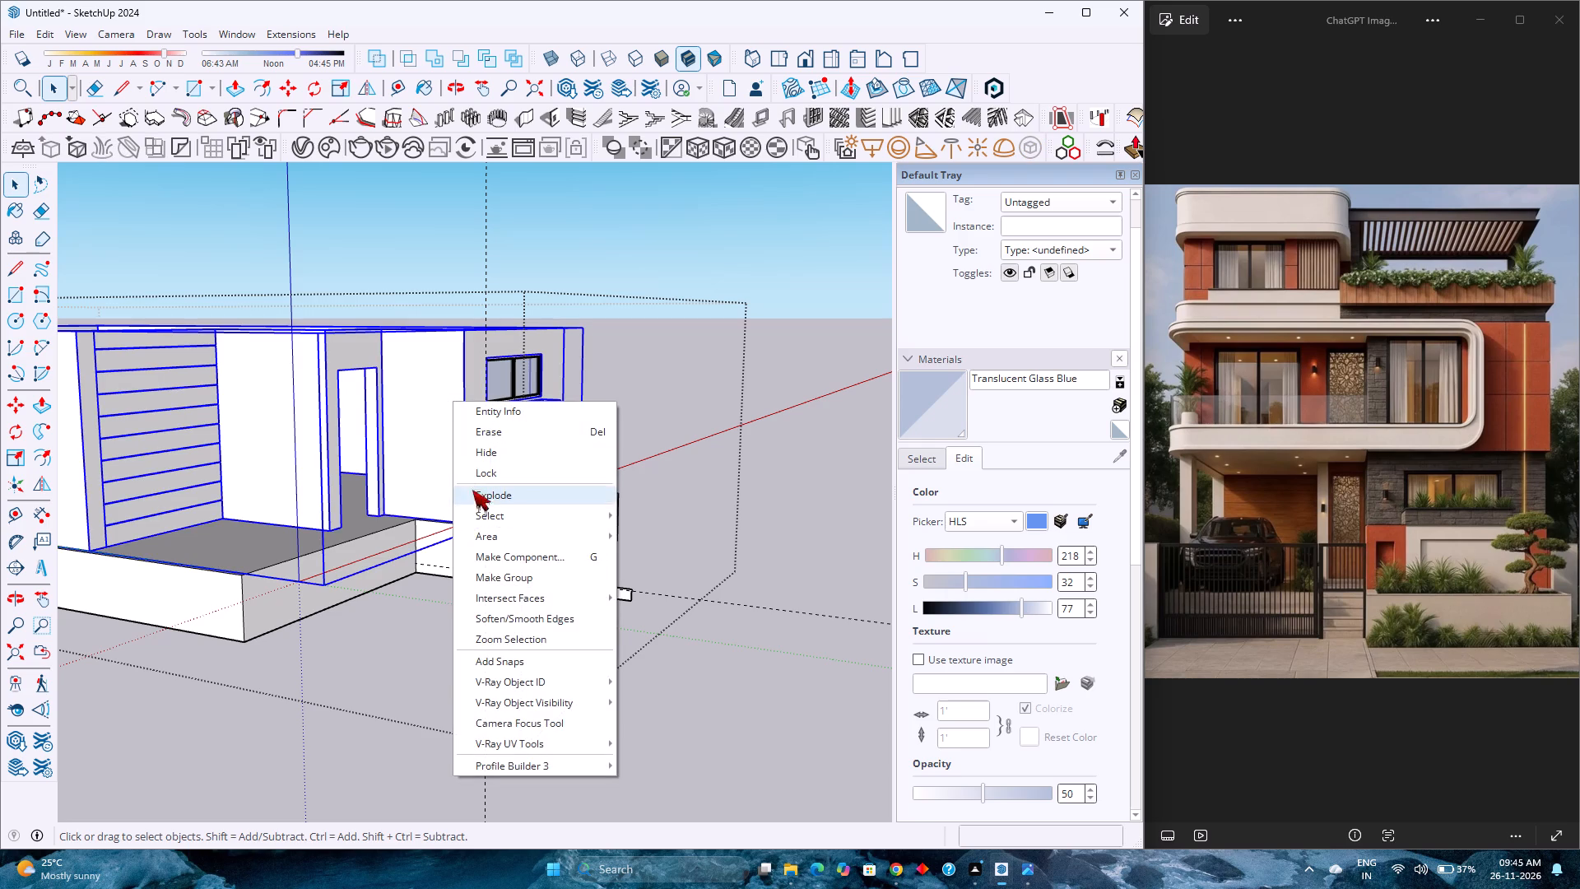
{"action": "left_click", "coordinate": [519, 582]}
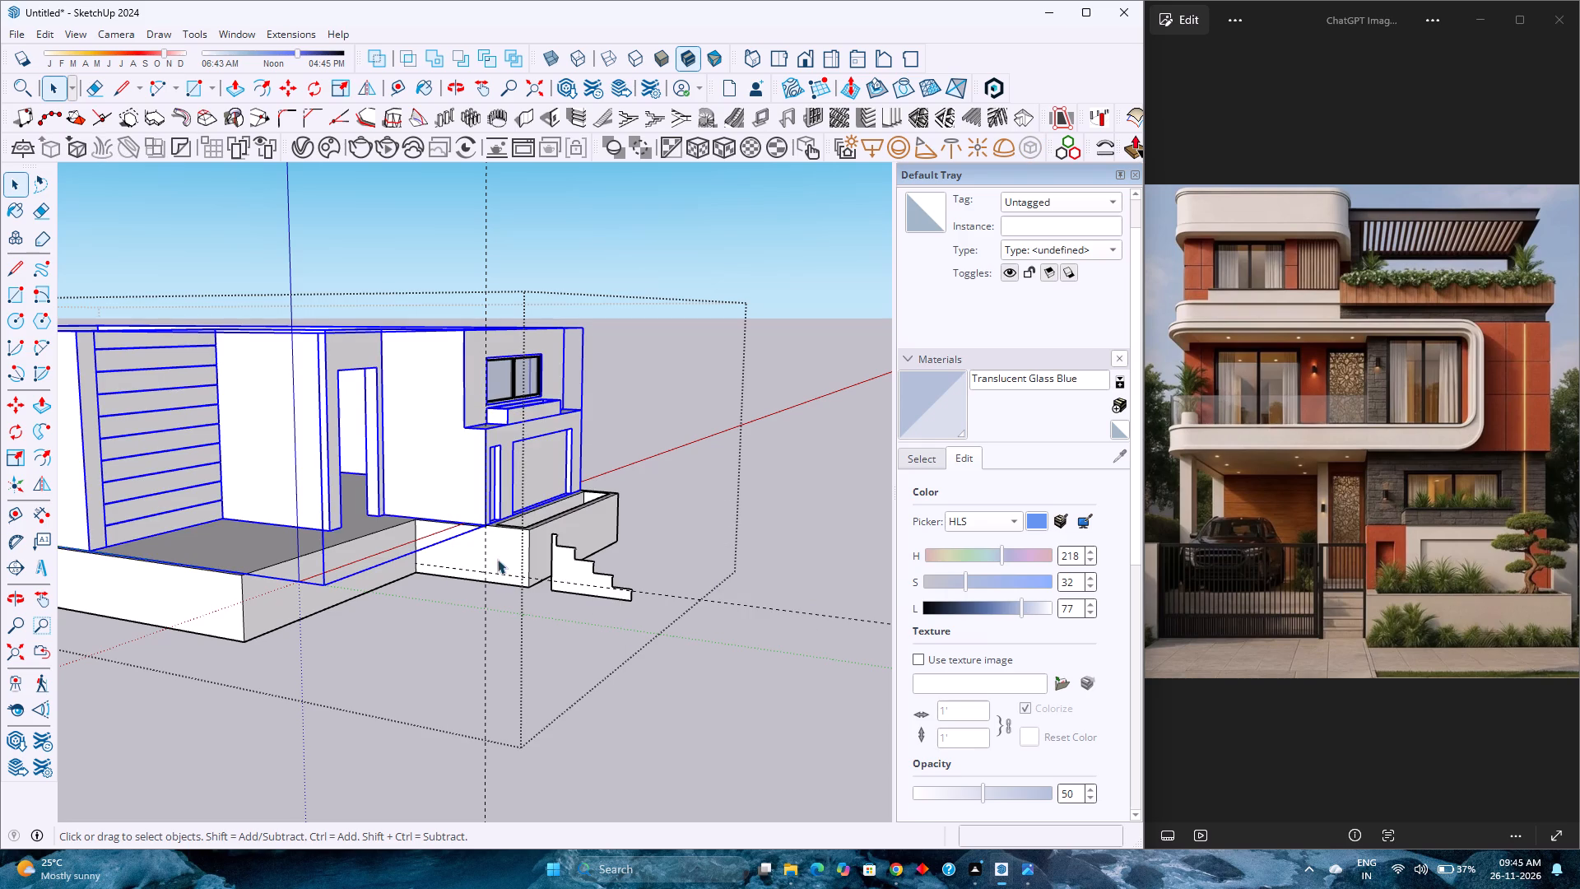
Group the two-pane window above the small planter box together with the wall group.
{"action": "scroll", "coordinate": [458, 525], "scroll_direction": "up", "scroll_amount": 5}
{"action": "scroll", "coordinate": [558, 269], "scroll_direction": "up", "scroll_amount": 5}
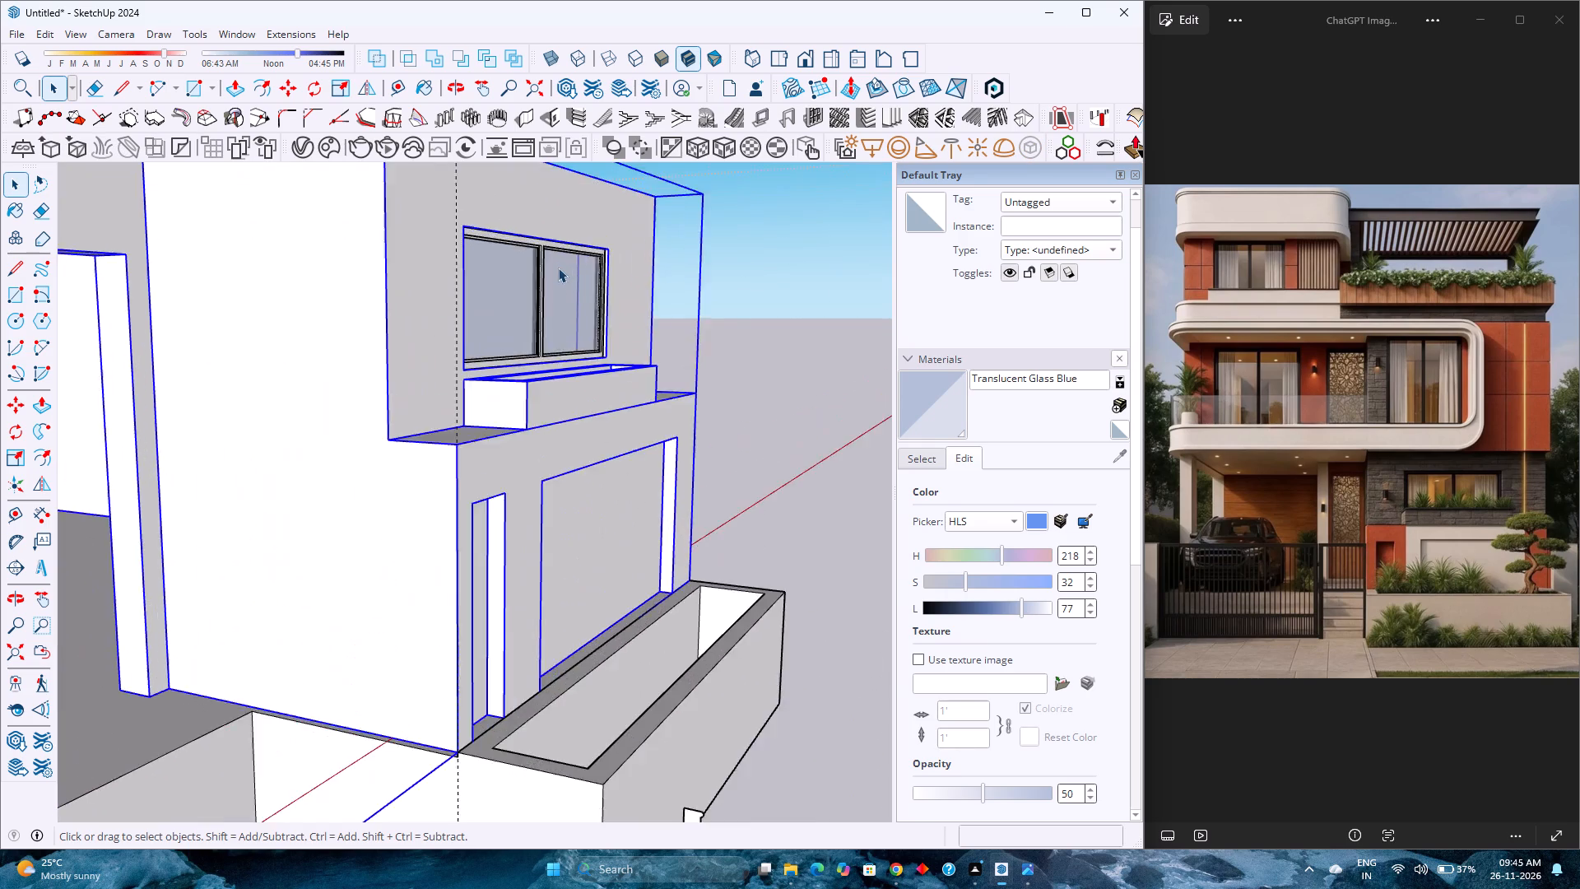
{"action": "scroll", "coordinate": [558, 268], "scroll_direction": "up", "scroll_amount": 1}
{"action": "middle_click_drag", "start_coordinate": [556, 268], "coordinate": [448, 383]}
{"action": "middle_click", "coordinate": [448, 383]}
{"action": "scroll", "coordinate": [537, 279], "scroll_direction": "up", "scroll_amount": 11}
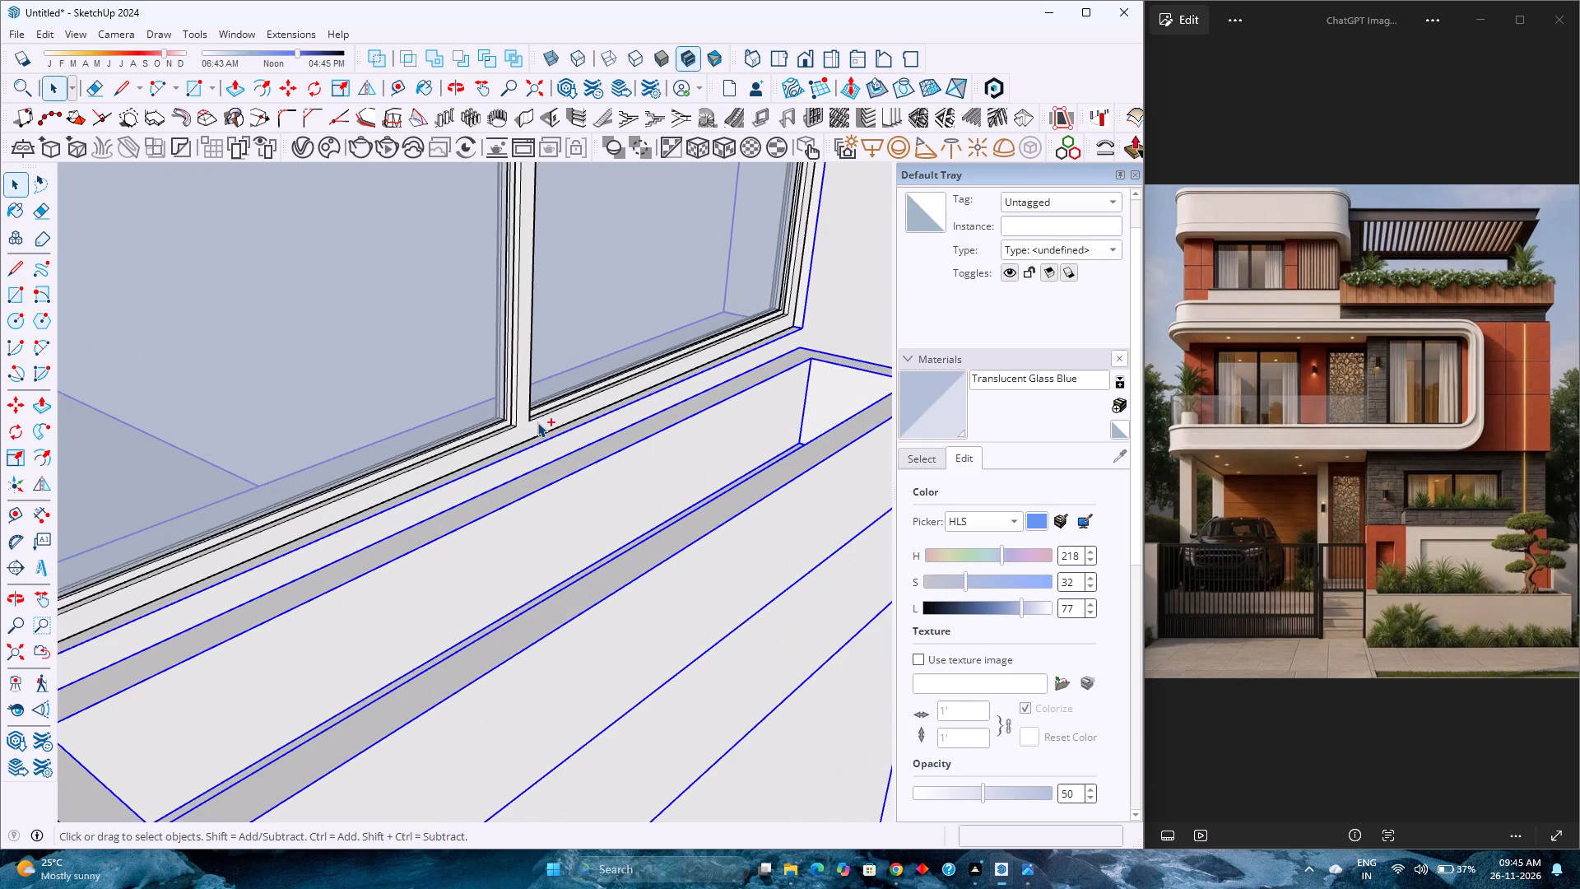
{"action": "left_click", "coordinate": [537, 422], "text": "ctrl"}
{"action": "scroll", "coordinate": [537, 422], "scroll_direction": "down", "scroll_amount": 5}
{"action": "right_click", "coordinate": [537, 422]}
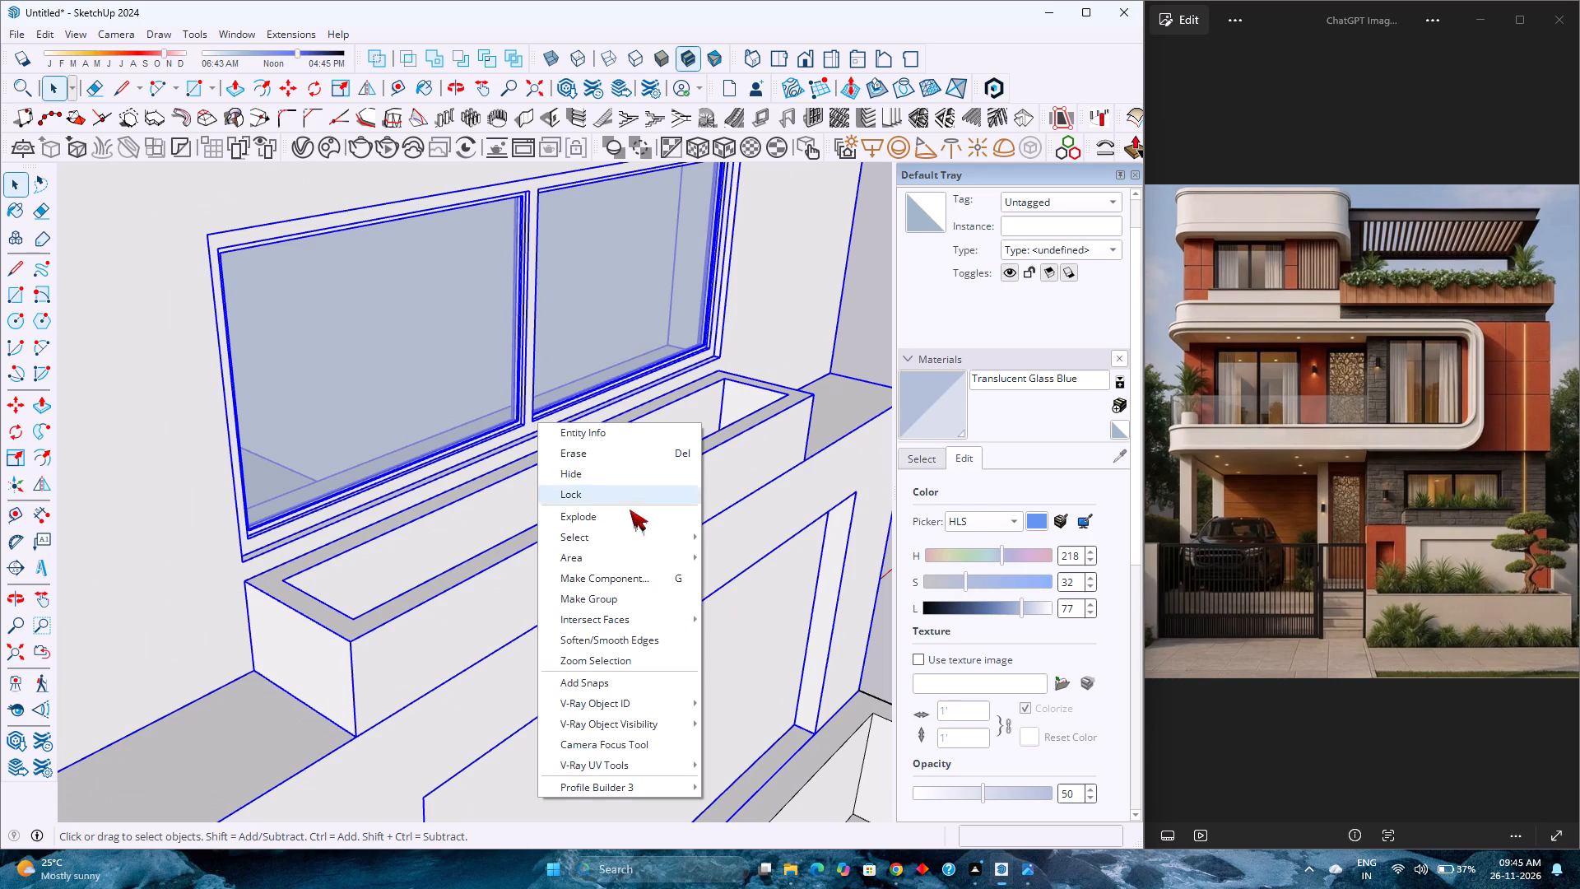
{"action": "left_click", "coordinate": [616, 594]}
Move the combined wall and window group down 1" along the vertical axis onto the platform.
{"action": "scroll", "coordinate": [651, 379], "scroll_direction": "down", "scroll_amount": 15}
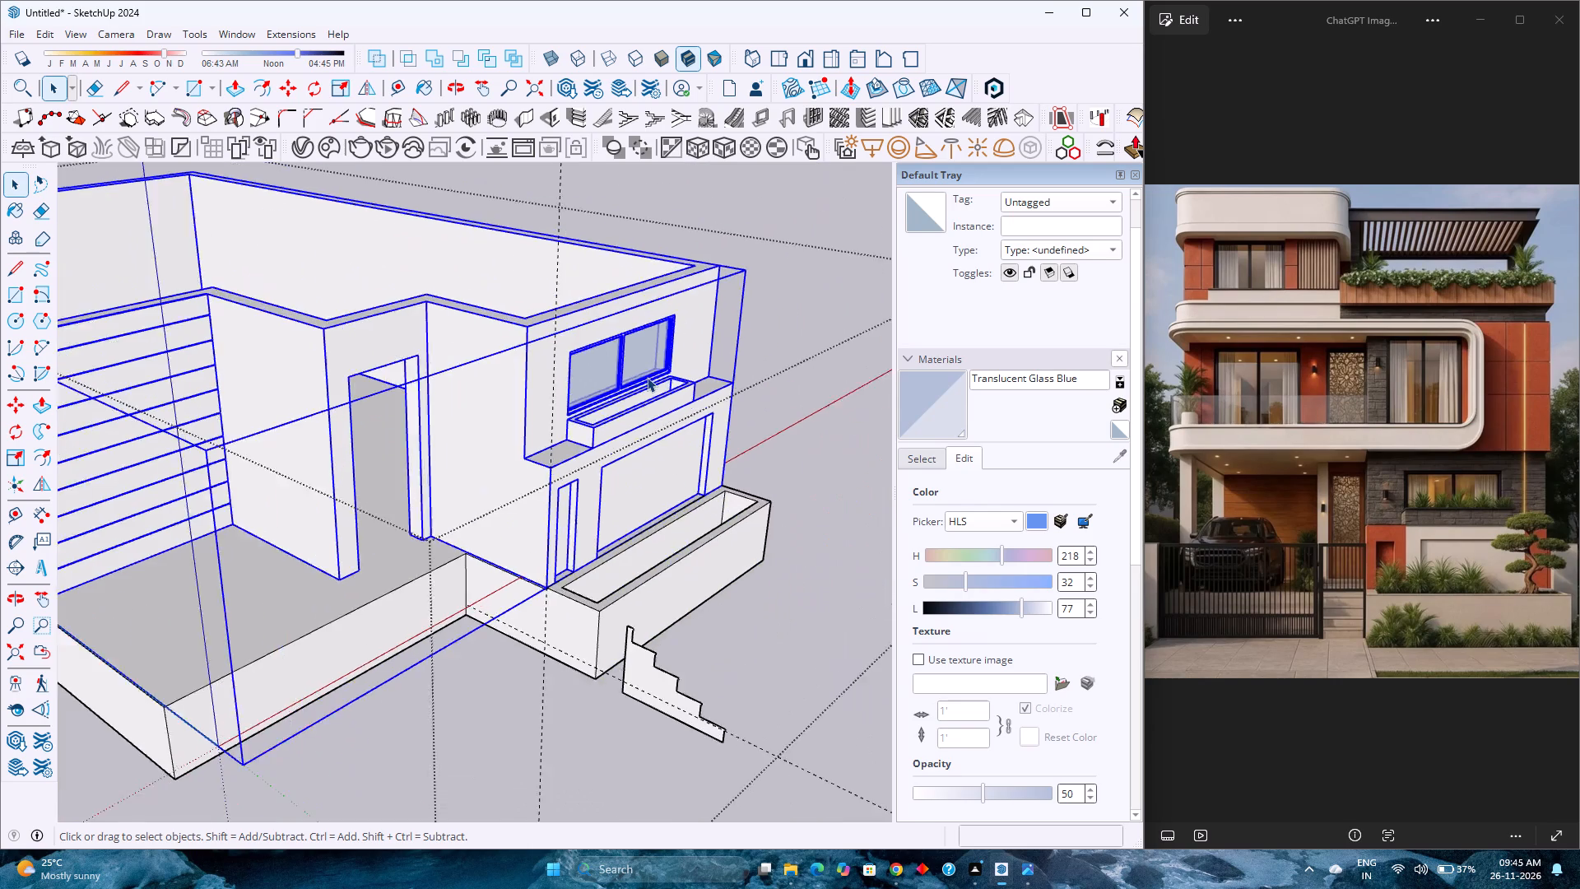
{"action": "middle_click_drag", "start_coordinate": [552, 440], "coordinate": [566, 371]}
{"action": "middle_click", "coordinate": [566, 370]}
{"action": "key", "text": "m"}
{"action": "scroll", "coordinate": [334, 520], "scroll_direction": "up", "scroll_amount": 2}
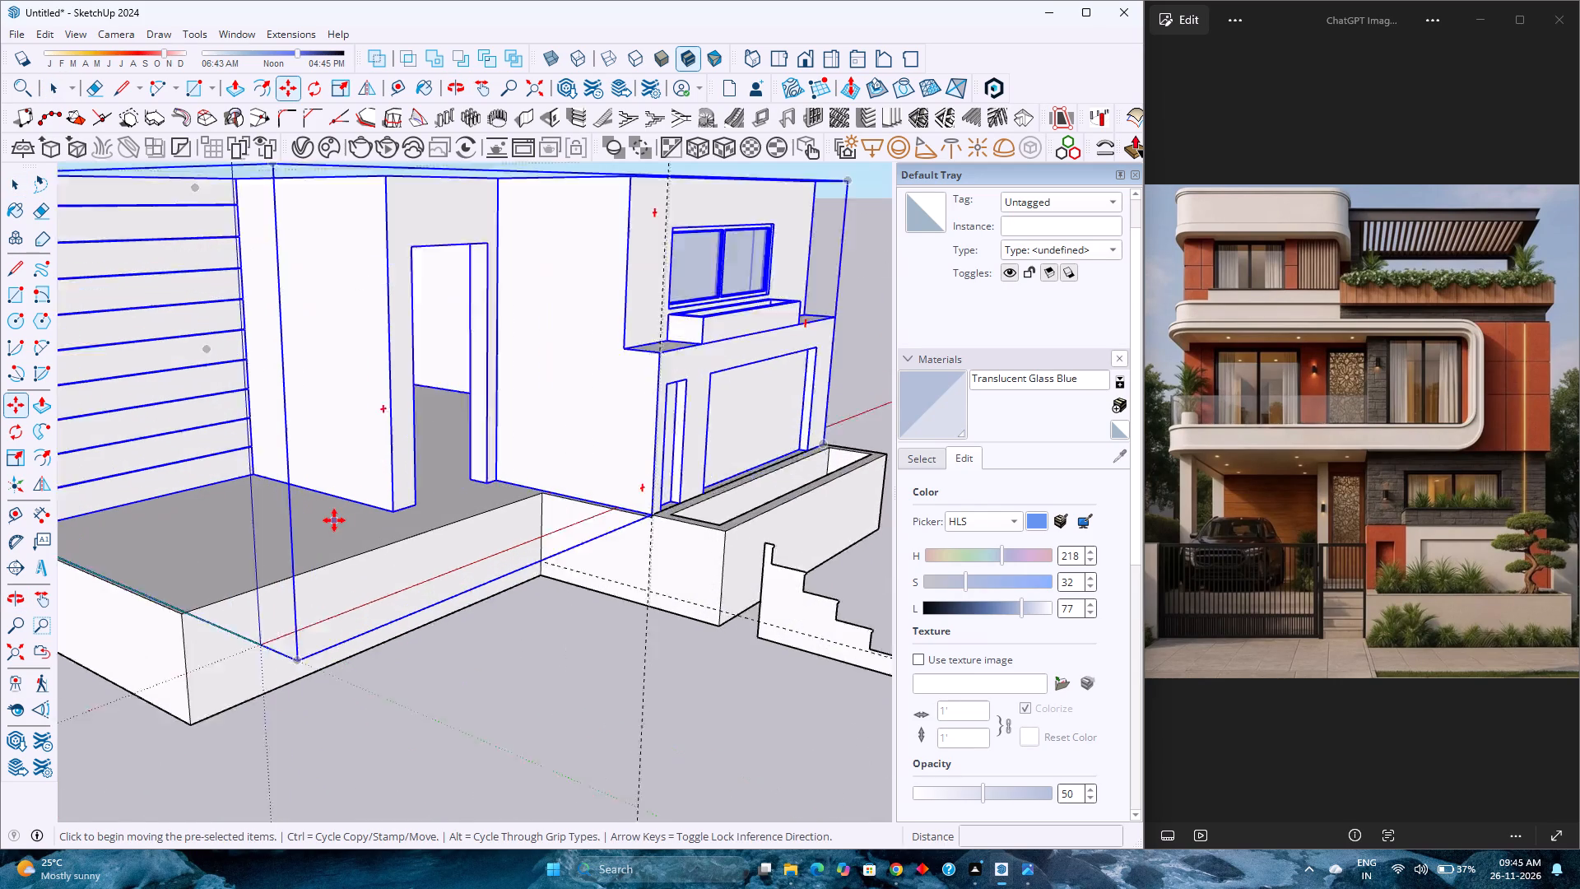
{"action": "scroll", "coordinate": [334, 520], "scroll_direction": "up", "scroll_amount": 5}
{"action": "left_click", "coordinate": [416, 507]}
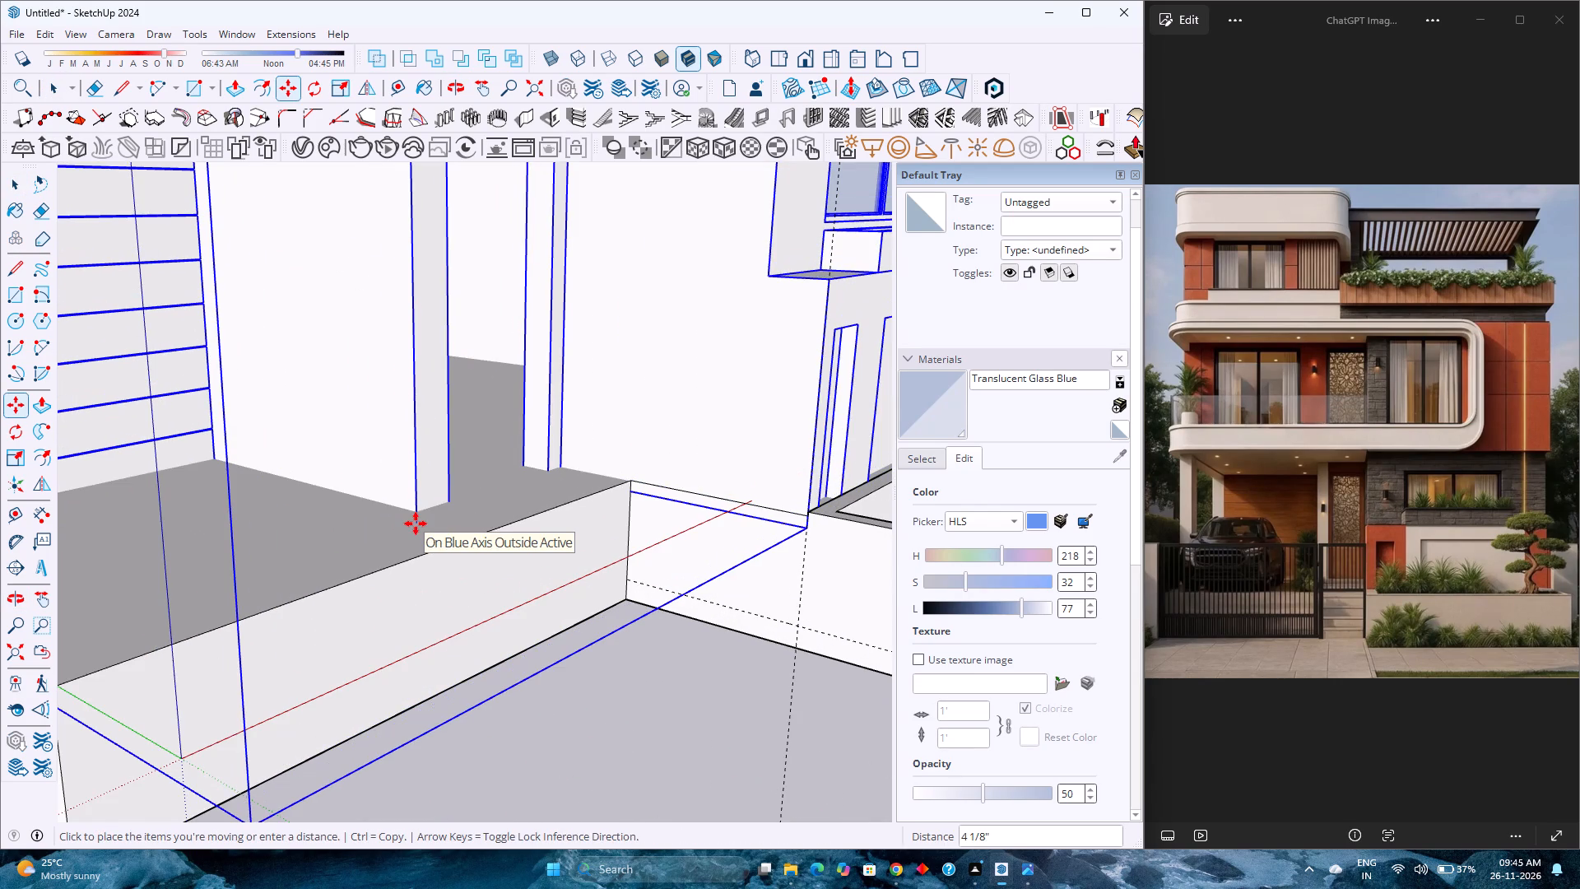
{"action": "key", "text": "Up"}
{"action": "key", "text": "1"}
{"action": "key", "text": "Return"}
{"action": "scroll", "coordinate": [416, 524], "scroll_direction": "down", "scroll_amount": 5}
{"action": "key", "text": "space"}
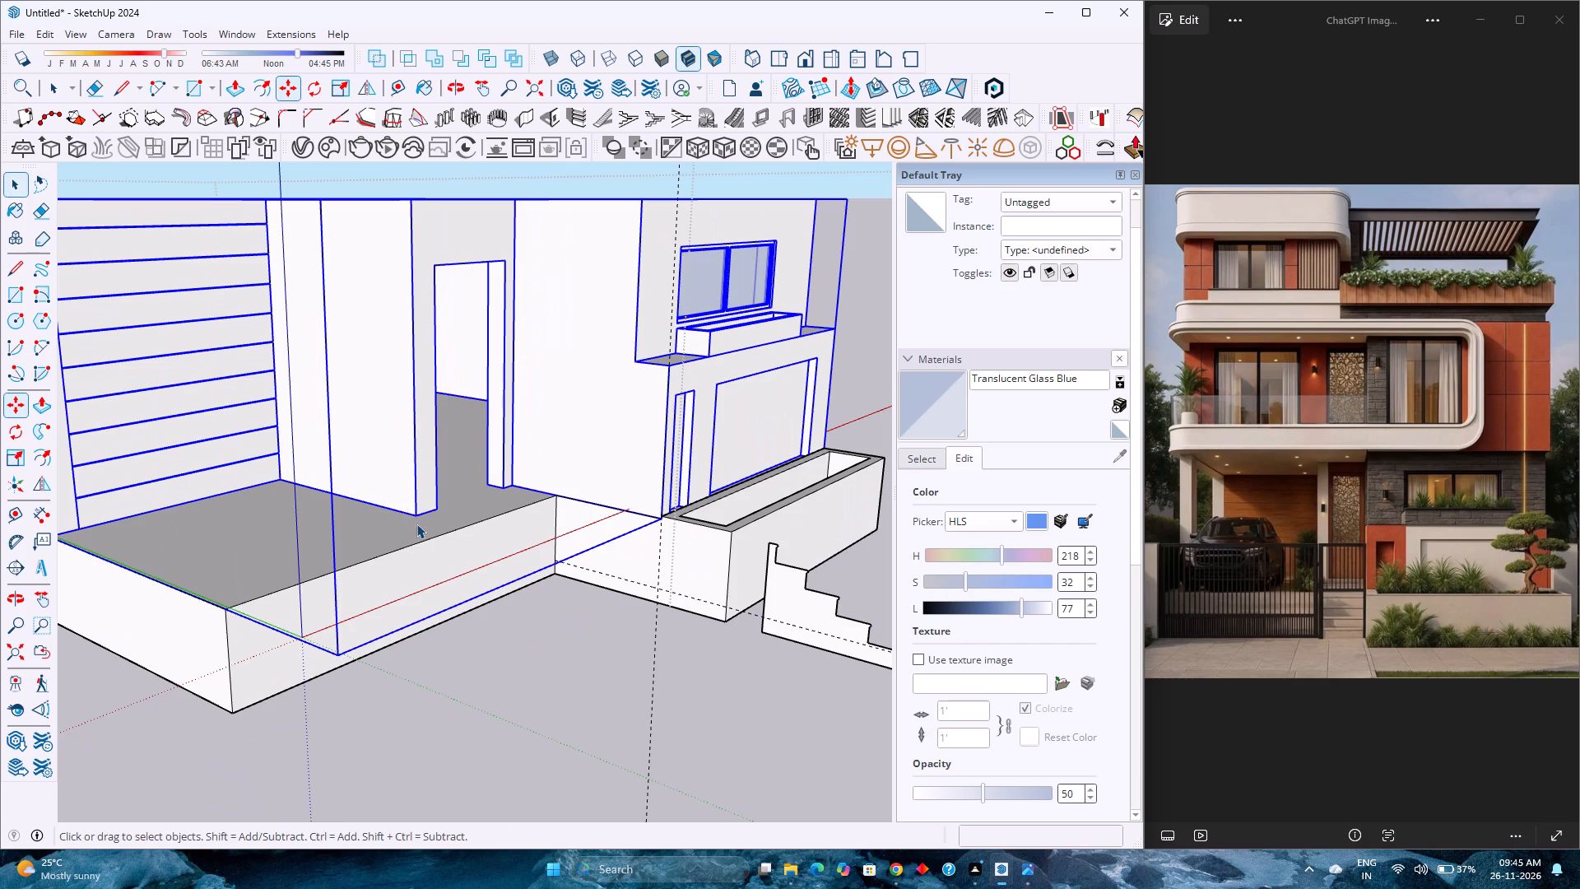
{"action": "key", "text": "Escape"}
Cut the stair profile group and paste it inside the platform group, against the planter's side wall.
{"action": "left_click", "coordinate": [779, 601]}
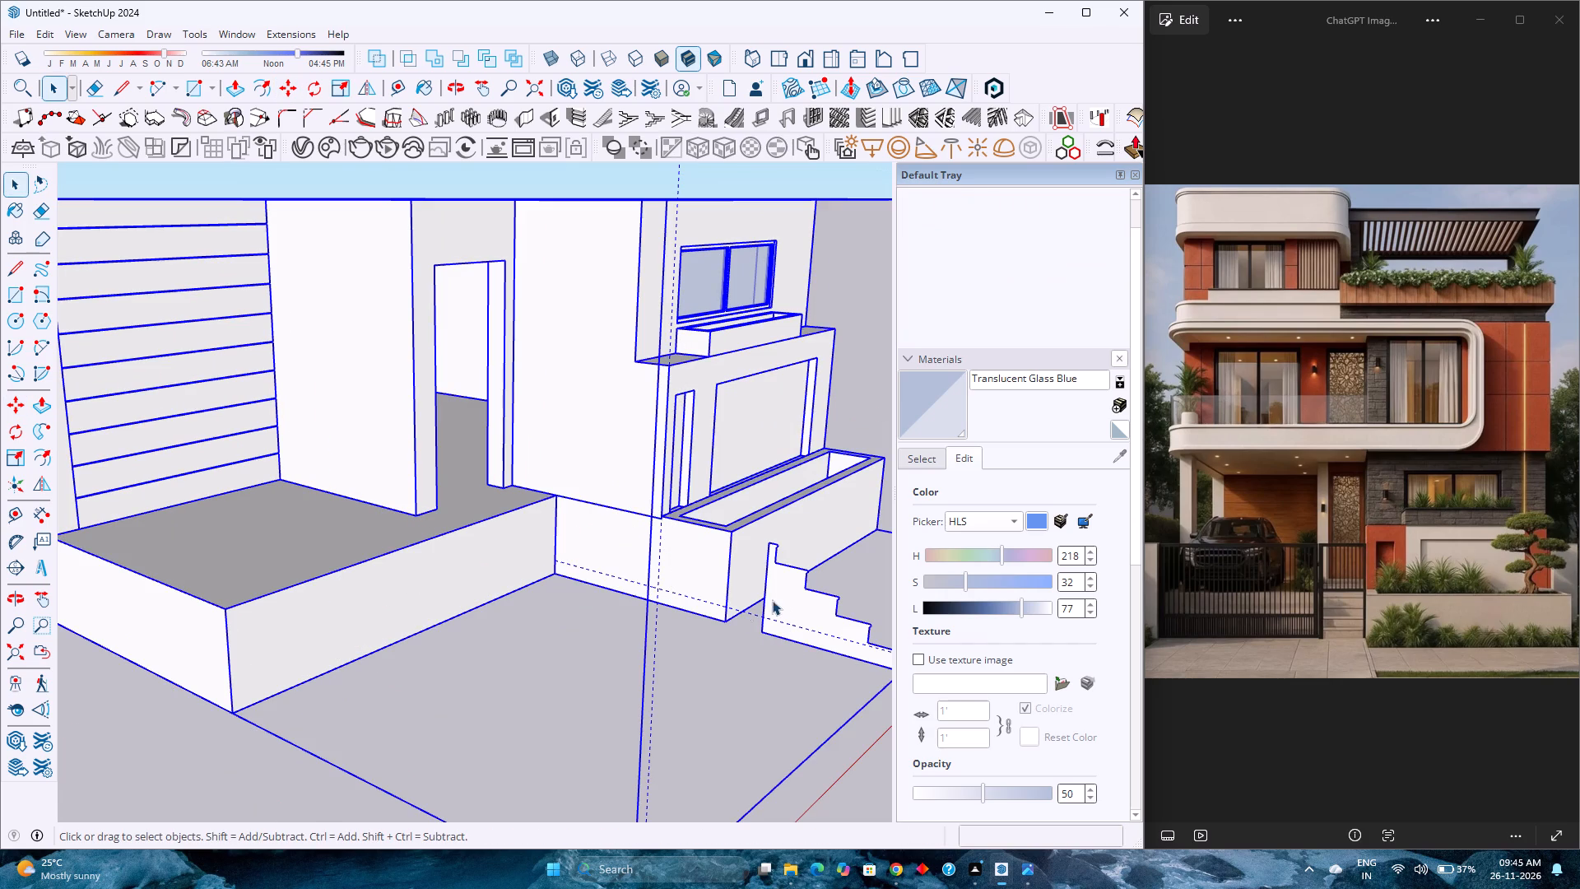
{"action": "double_click", "coordinate": [801, 591]}
{"action": "left_click", "coordinate": [794, 591]}
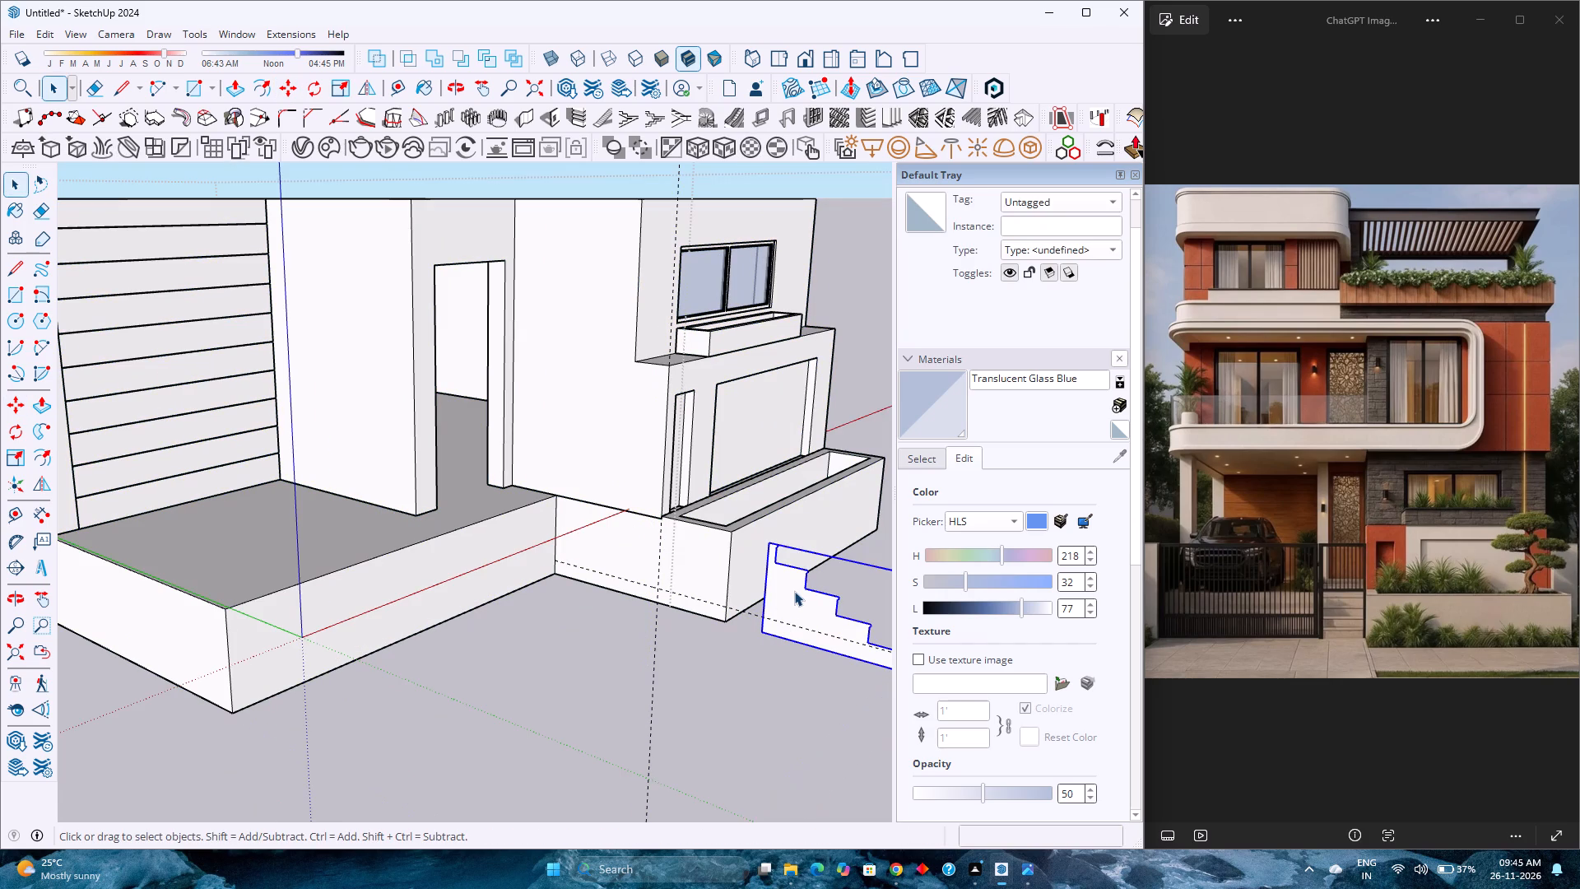
{"action": "key", "text": "ctrl+x"}
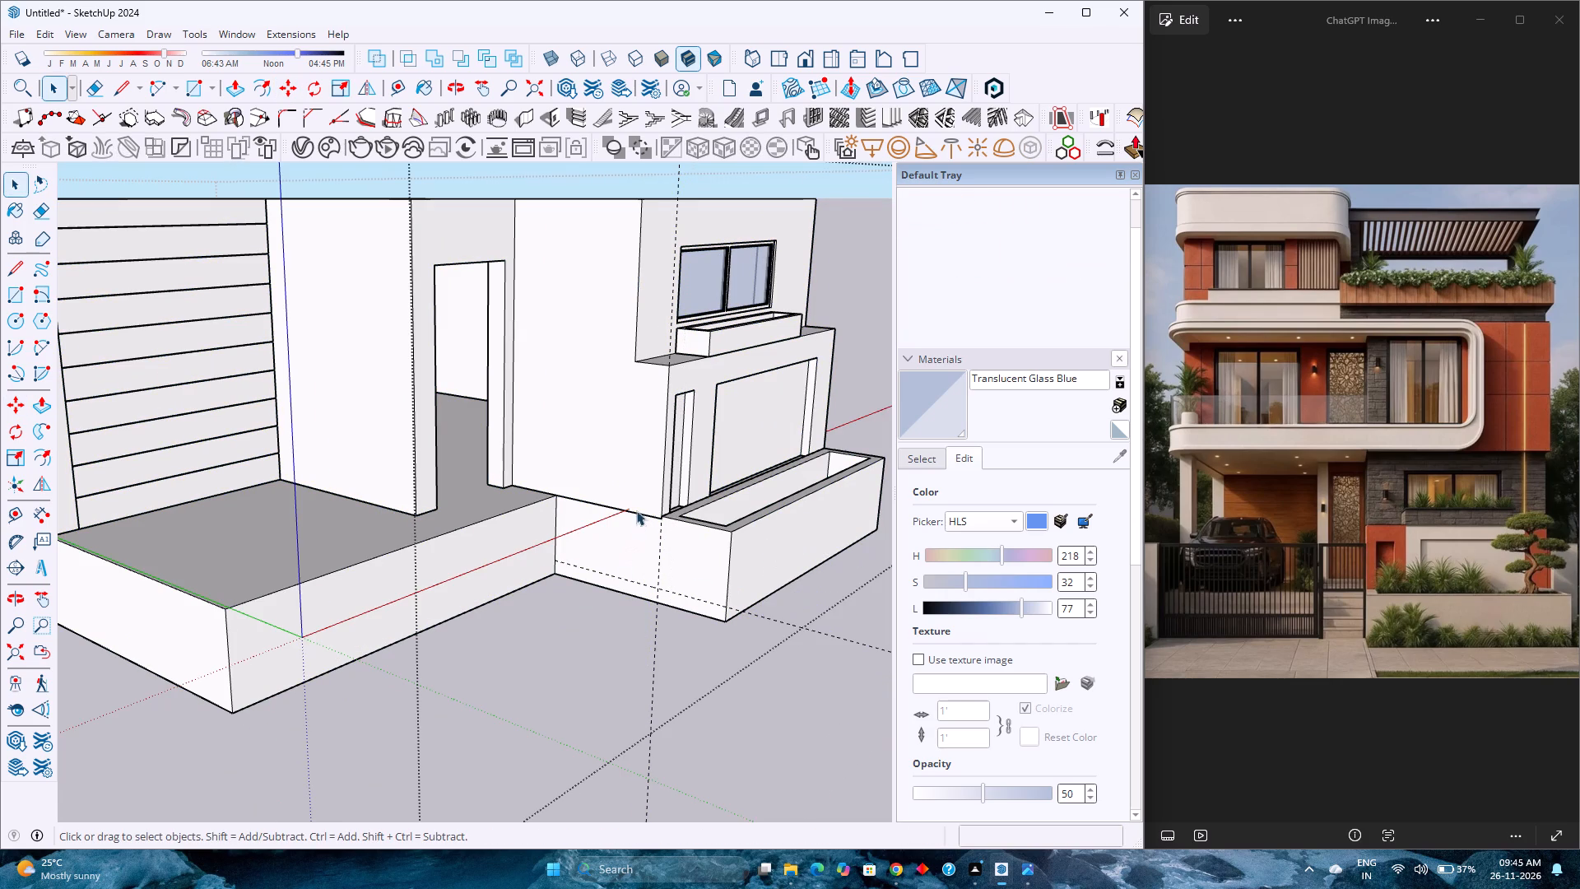
{"action": "left_click", "coordinate": [636, 502], "text": "ctrl"}
{"action": "scroll", "coordinate": [636, 502], "scroll_direction": "down", "scroll_amount": 5}
{"action": "left_click", "coordinate": [673, 549]}
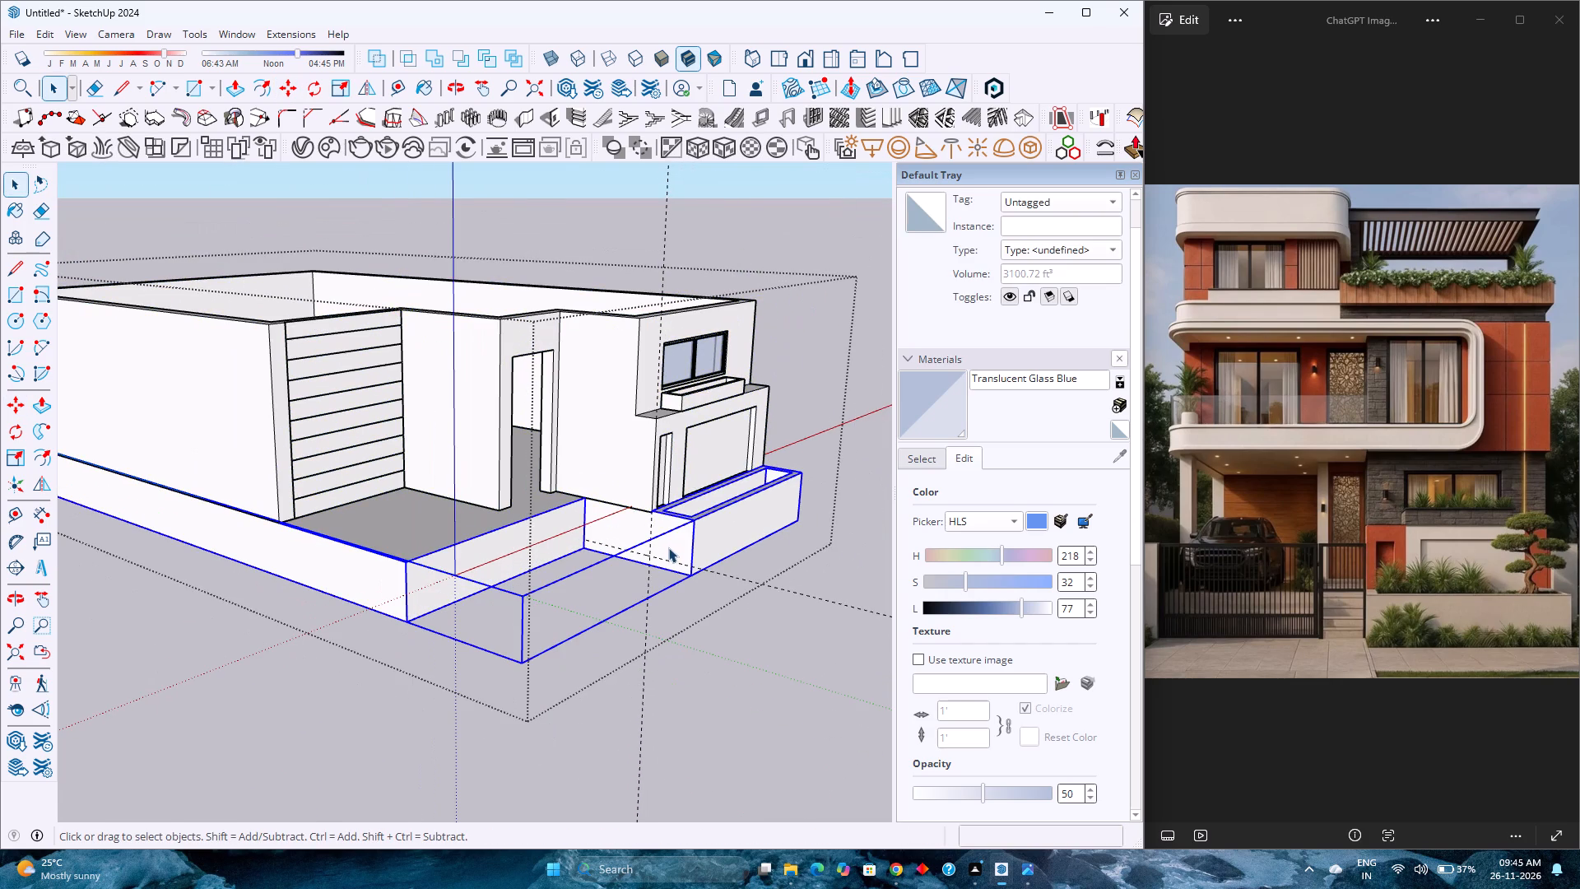
{"action": "left_click", "coordinate": [667, 606]}
{"action": "double_click", "coordinate": [629, 533]}
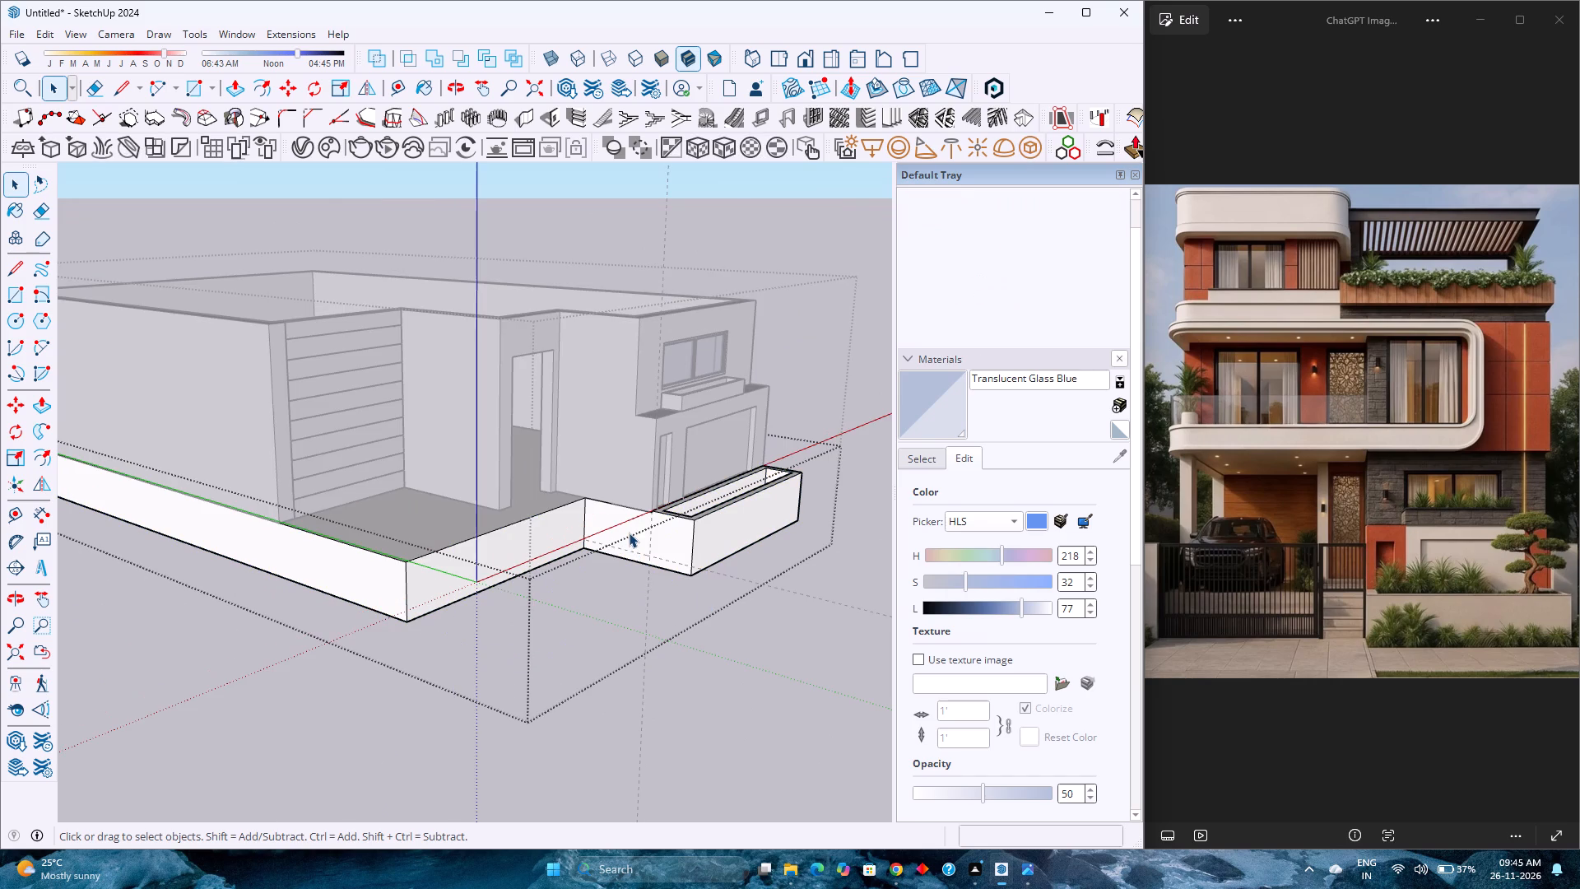
{"action": "key", "text": "ctrl+v"}
{"action": "left_click", "coordinate": [665, 571]}
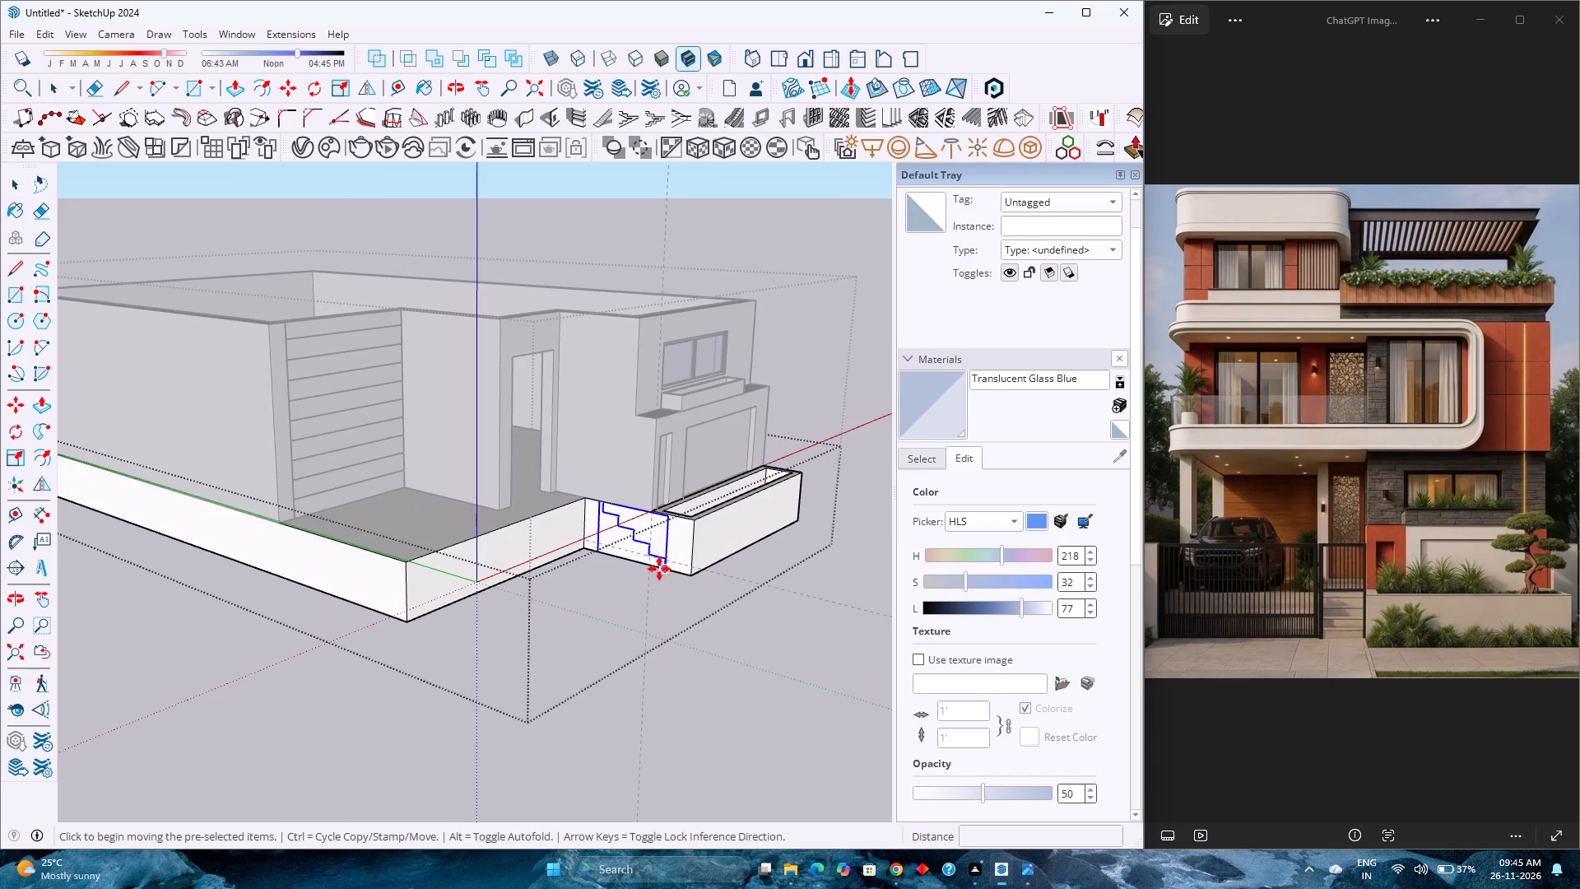
Move the stair profile group along the planter's side wall so its lower back corner meets the platform corner.
{"action": "scroll", "coordinate": [584, 540], "scroll_direction": "up", "scroll_amount": 14}
{"action": "left_click", "coordinate": [622, 565]}
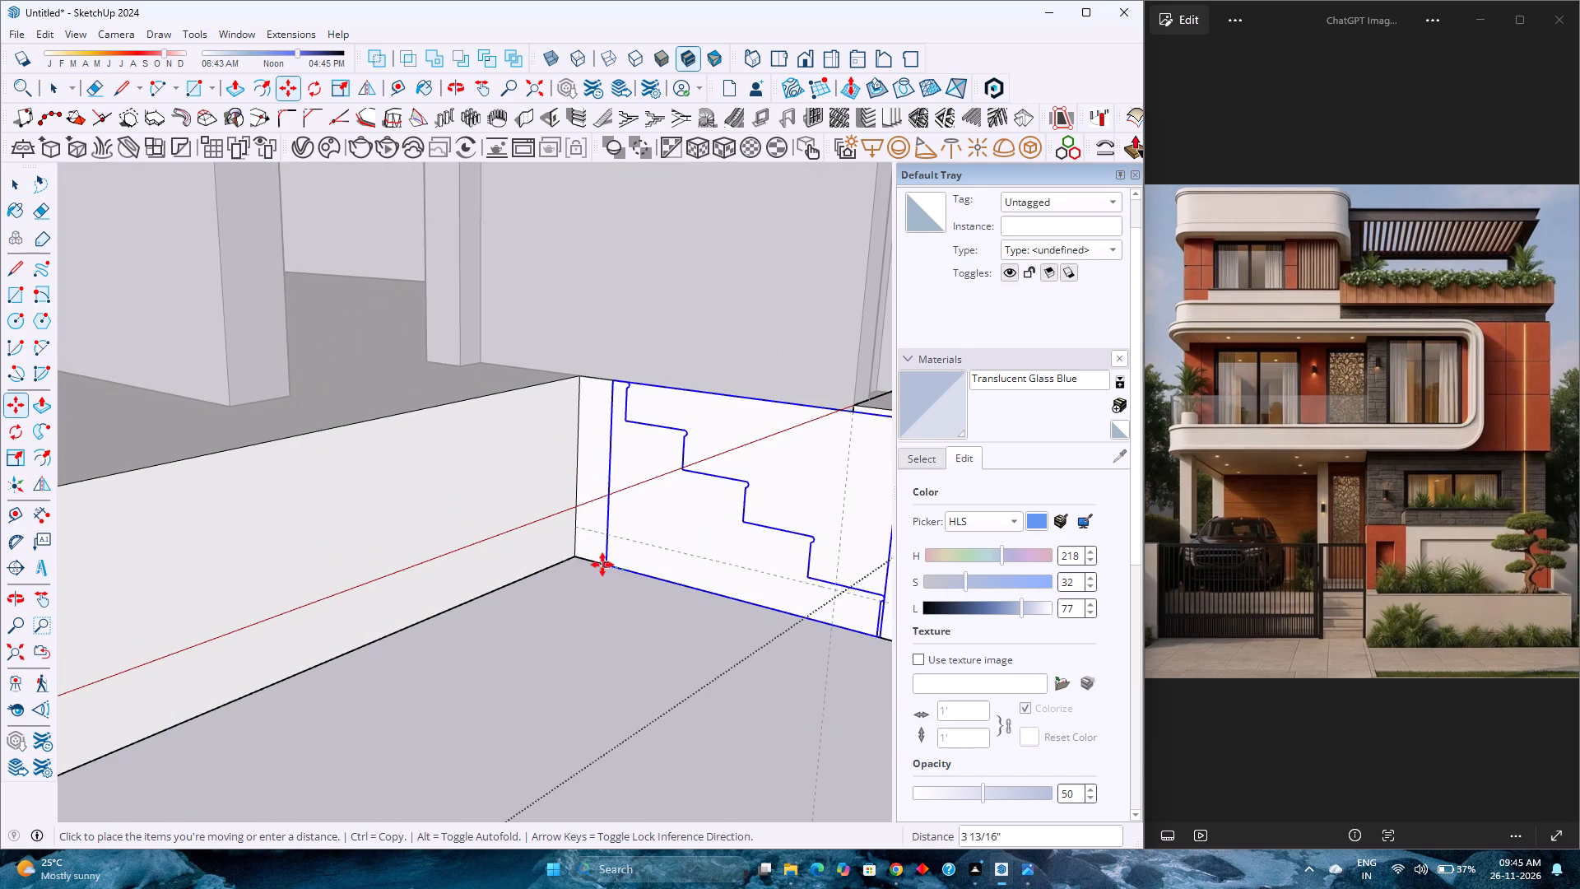
{"action": "left_click", "coordinate": [576, 555]}
Push/Pull the stair profile face out 4'6" from the planter's side wall inside its group, and leave the group.
{"action": "scroll", "coordinate": [585, 552], "scroll_direction": "up", "scroll_amount": 4}
{"action": "key", "text": "space"}
{"action": "double_click", "coordinate": [647, 538]}
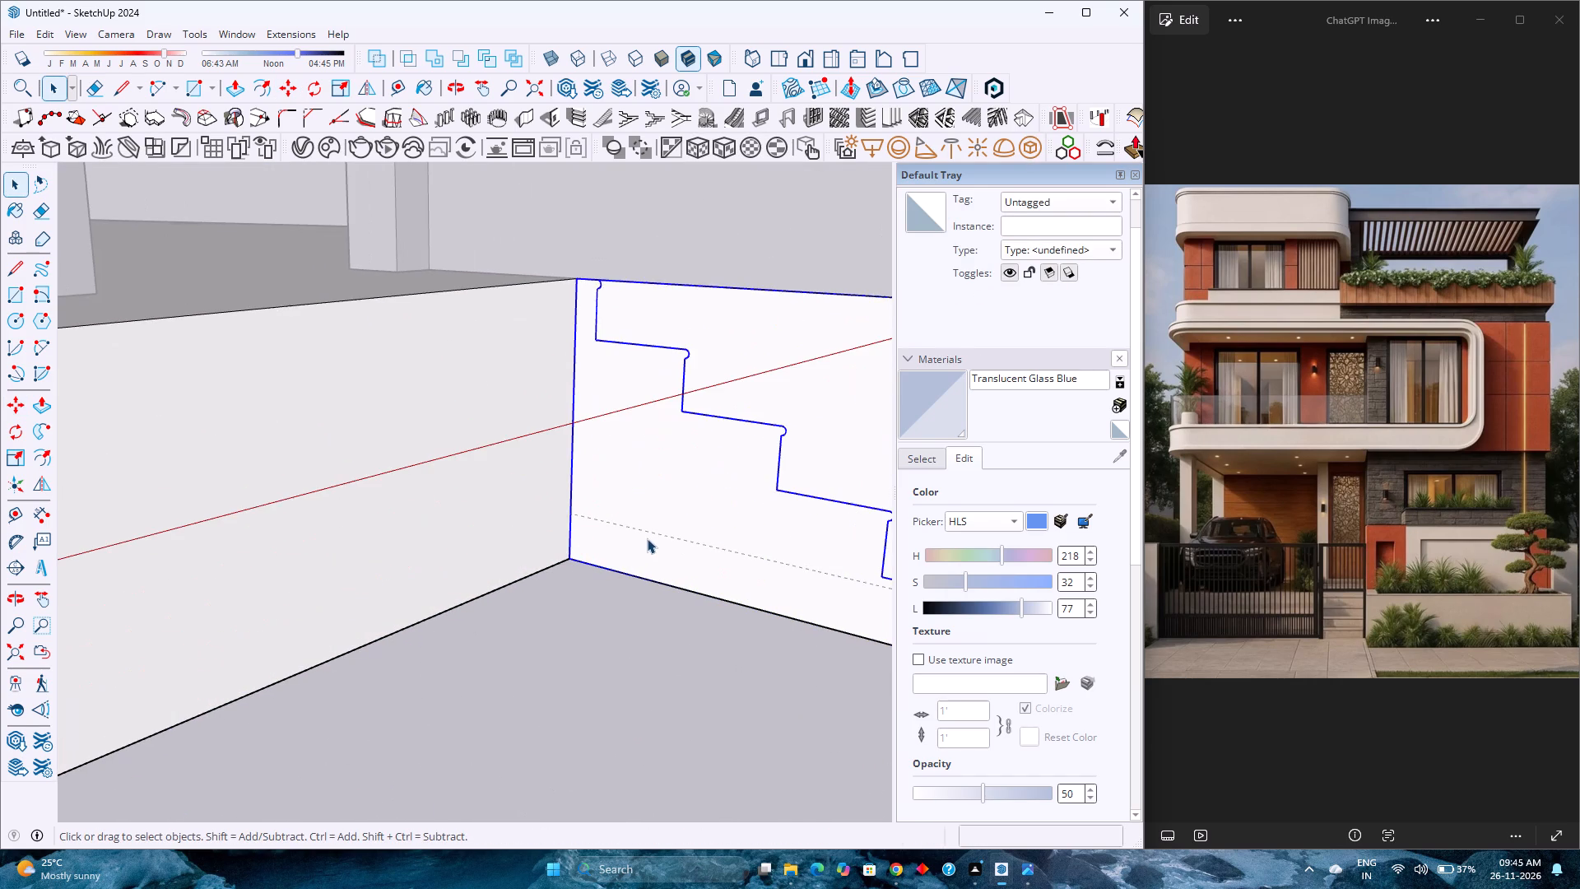
{"action": "scroll", "coordinate": [646, 536], "scroll_direction": "down", "scroll_amount": 13}
{"action": "key", "text": "p"}
{"action": "left_click", "coordinate": [648, 516]}
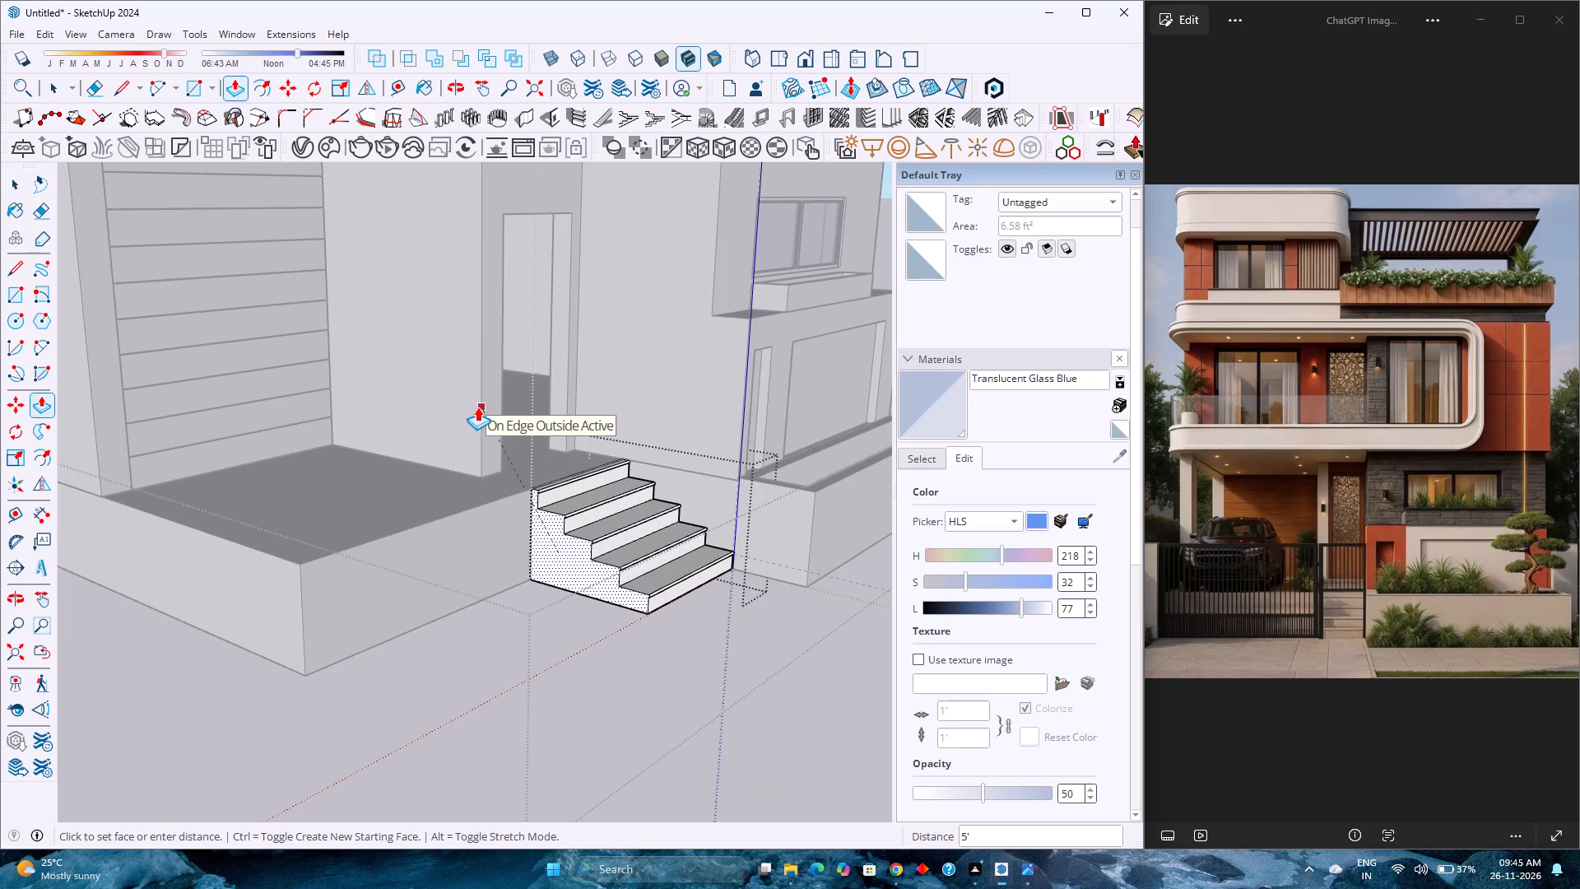
{"action": "type", "text": "4'6"}
{"action": "key", "text": "Return"}
{"action": "middle_click_drag", "start_coordinate": [565, 514], "coordinate": [277, 548]}
{"action": "key", "text": "space"}
{"action": "scroll", "coordinate": [300, 548], "scroll_direction": "down", "scroll_amount": 2}
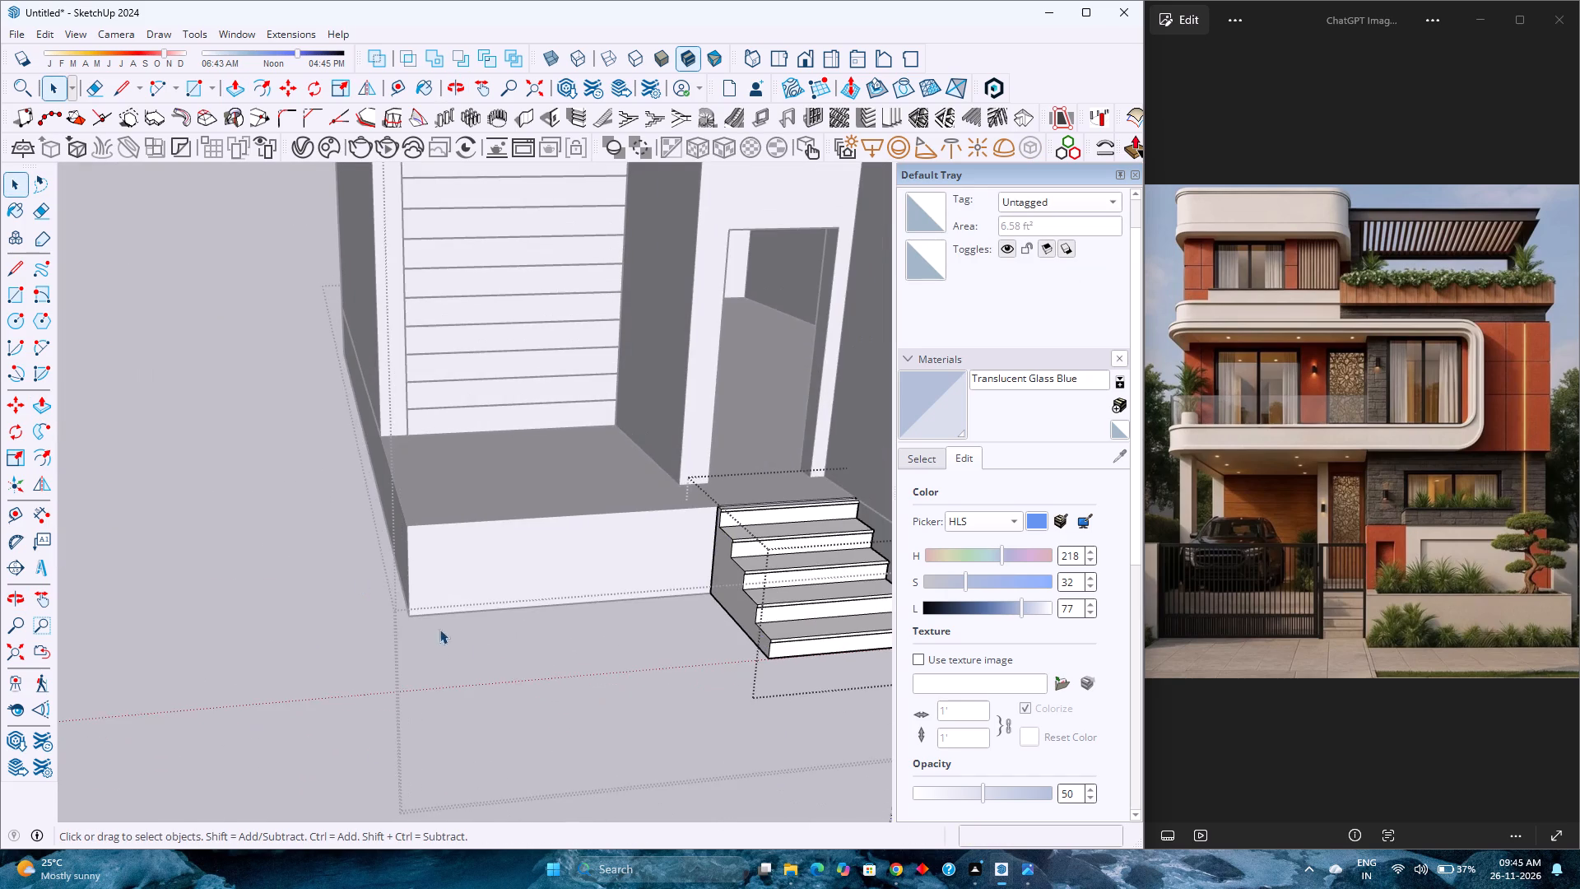
{"action": "left_click", "coordinate": [521, 679]}
Examine the extruded entrance stair where it meets the platform and the planter.
{"action": "scroll", "coordinate": [374, 617], "scroll_direction": "down", "scroll_amount": 3}
{"action": "middle_click_drag", "start_coordinate": [631, 675], "coordinate": [871, 688]}
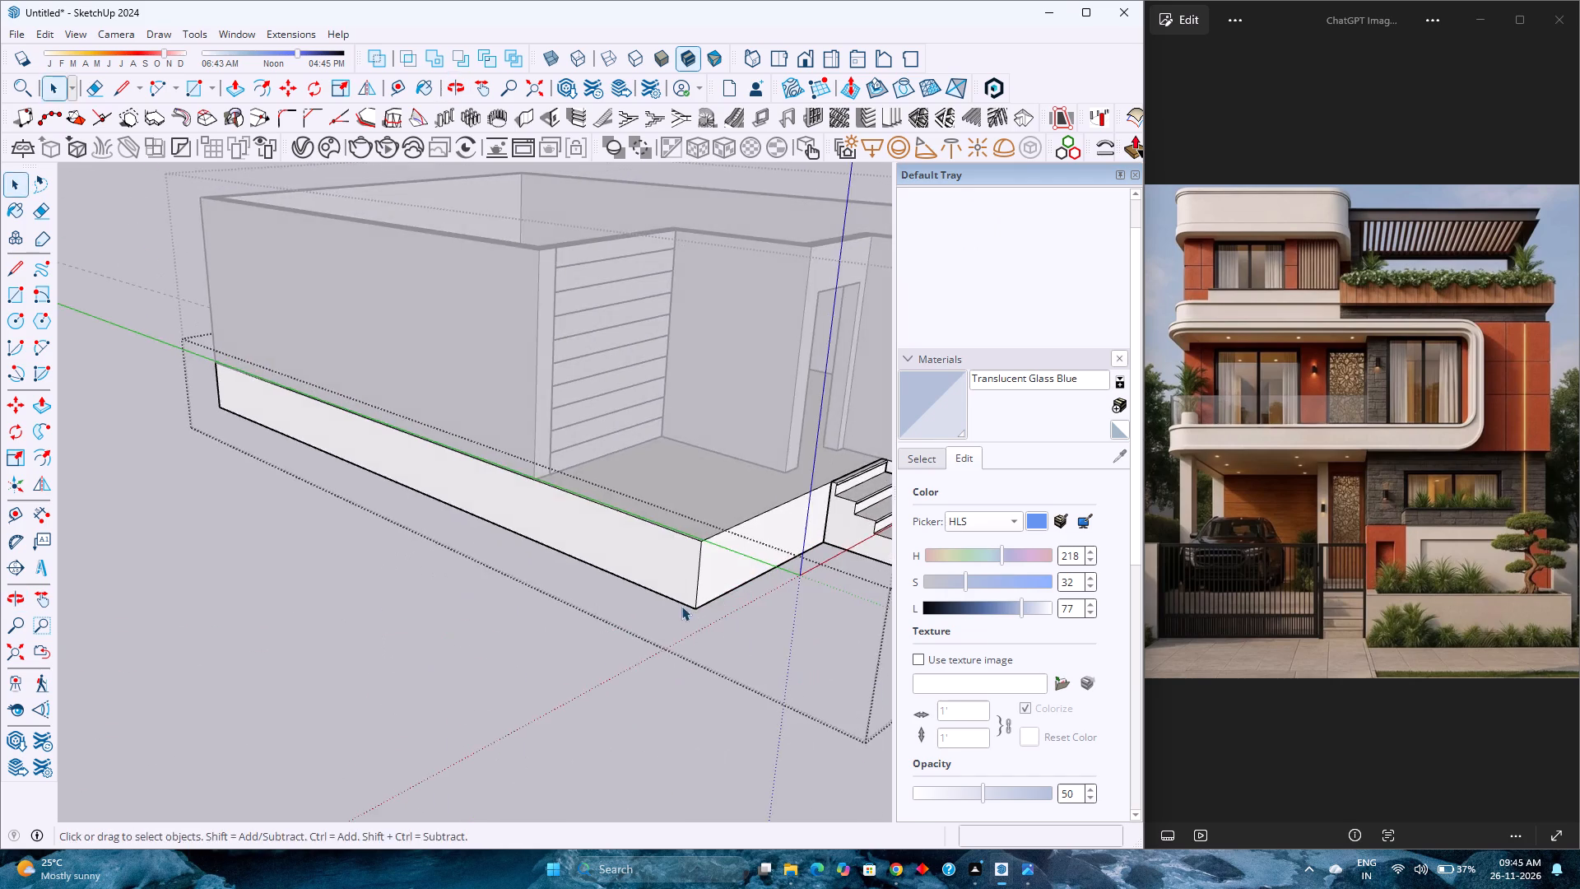
{"action": "scroll", "coordinate": [676, 603], "scroll_direction": "up", "scroll_amount": 1, "text": "shift"}
{"action": "middle_click_drag", "start_coordinate": [675, 603], "coordinate": [383, 607], "text": "shift"}
{"action": "middle_click", "coordinate": [383, 607], "text": "shift"}
{"action": "middle_click_drag", "start_coordinate": [393, 608], "coordinate": [635, 604]}
{"action": "scroll", "coordinate": [505, 477], "scroll_direction": "up", "scroll_amount": 8}
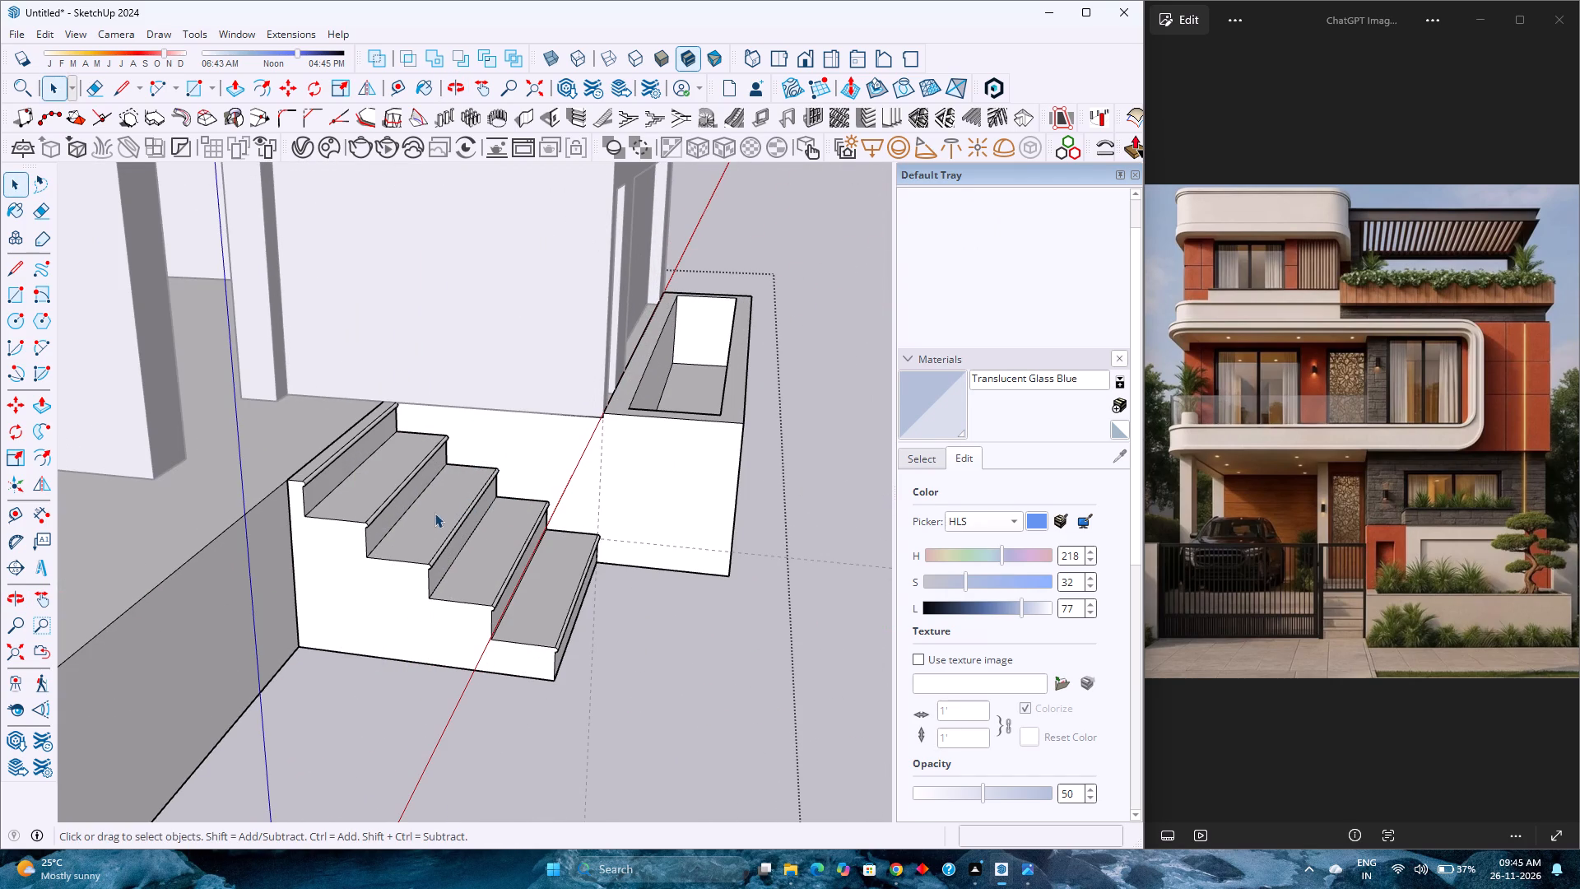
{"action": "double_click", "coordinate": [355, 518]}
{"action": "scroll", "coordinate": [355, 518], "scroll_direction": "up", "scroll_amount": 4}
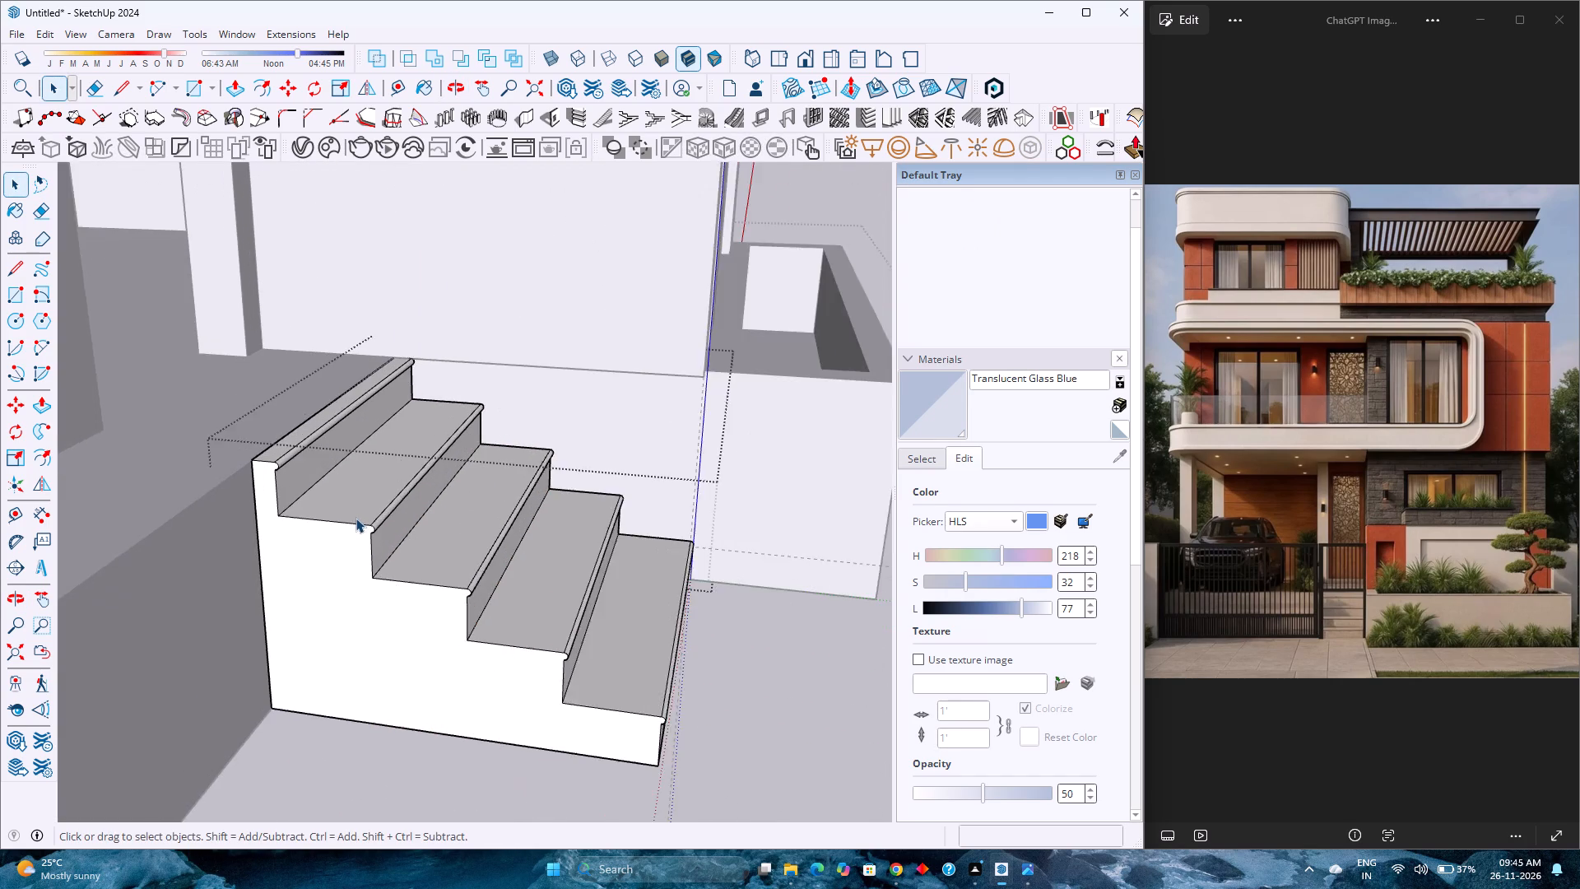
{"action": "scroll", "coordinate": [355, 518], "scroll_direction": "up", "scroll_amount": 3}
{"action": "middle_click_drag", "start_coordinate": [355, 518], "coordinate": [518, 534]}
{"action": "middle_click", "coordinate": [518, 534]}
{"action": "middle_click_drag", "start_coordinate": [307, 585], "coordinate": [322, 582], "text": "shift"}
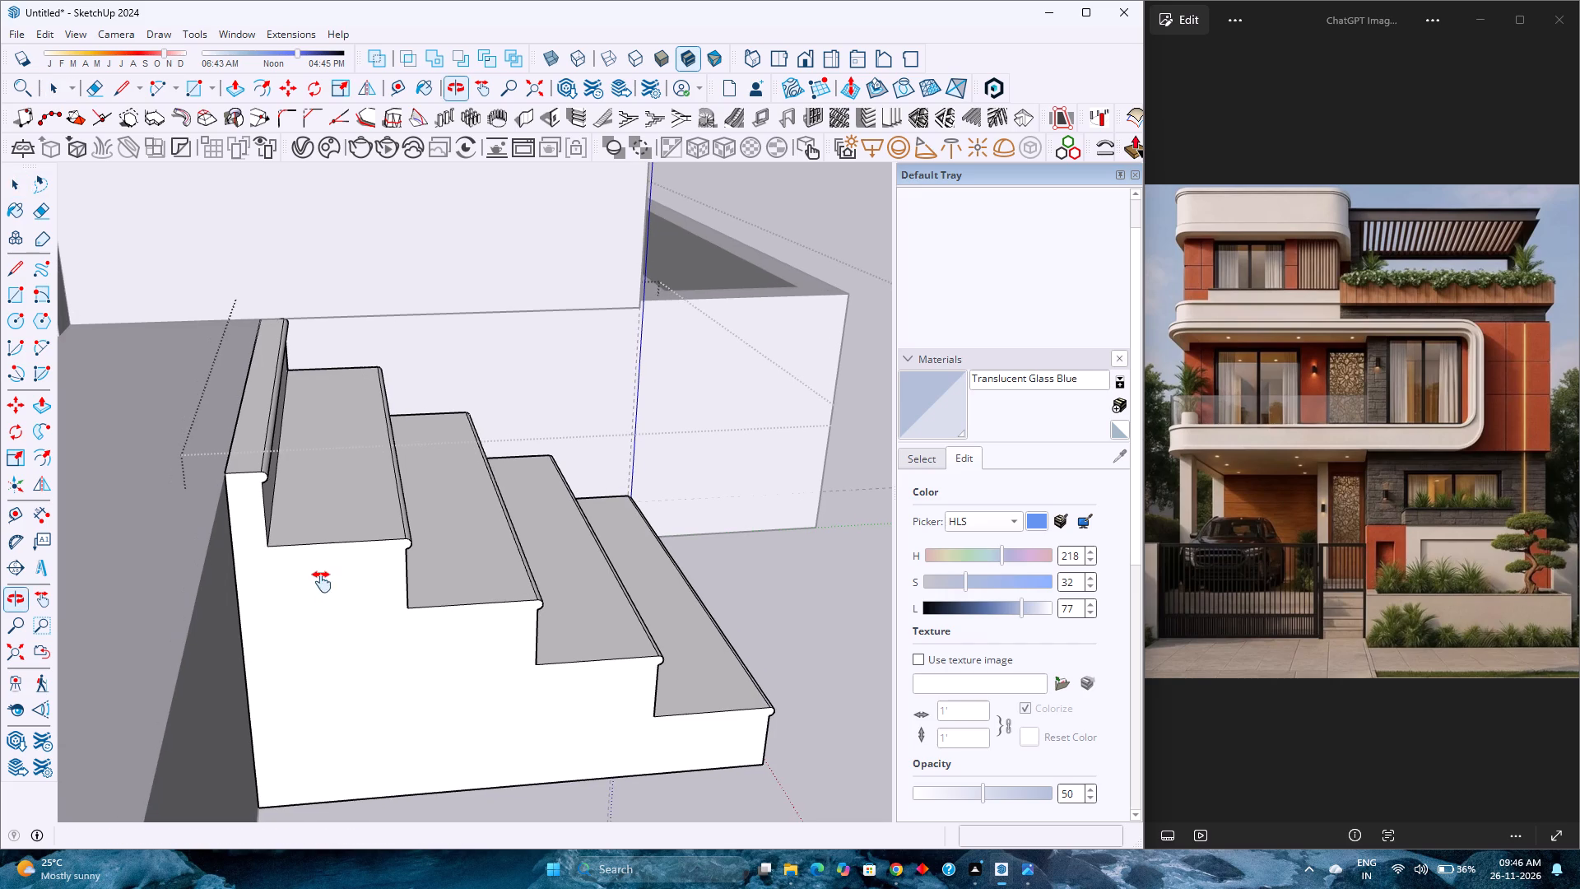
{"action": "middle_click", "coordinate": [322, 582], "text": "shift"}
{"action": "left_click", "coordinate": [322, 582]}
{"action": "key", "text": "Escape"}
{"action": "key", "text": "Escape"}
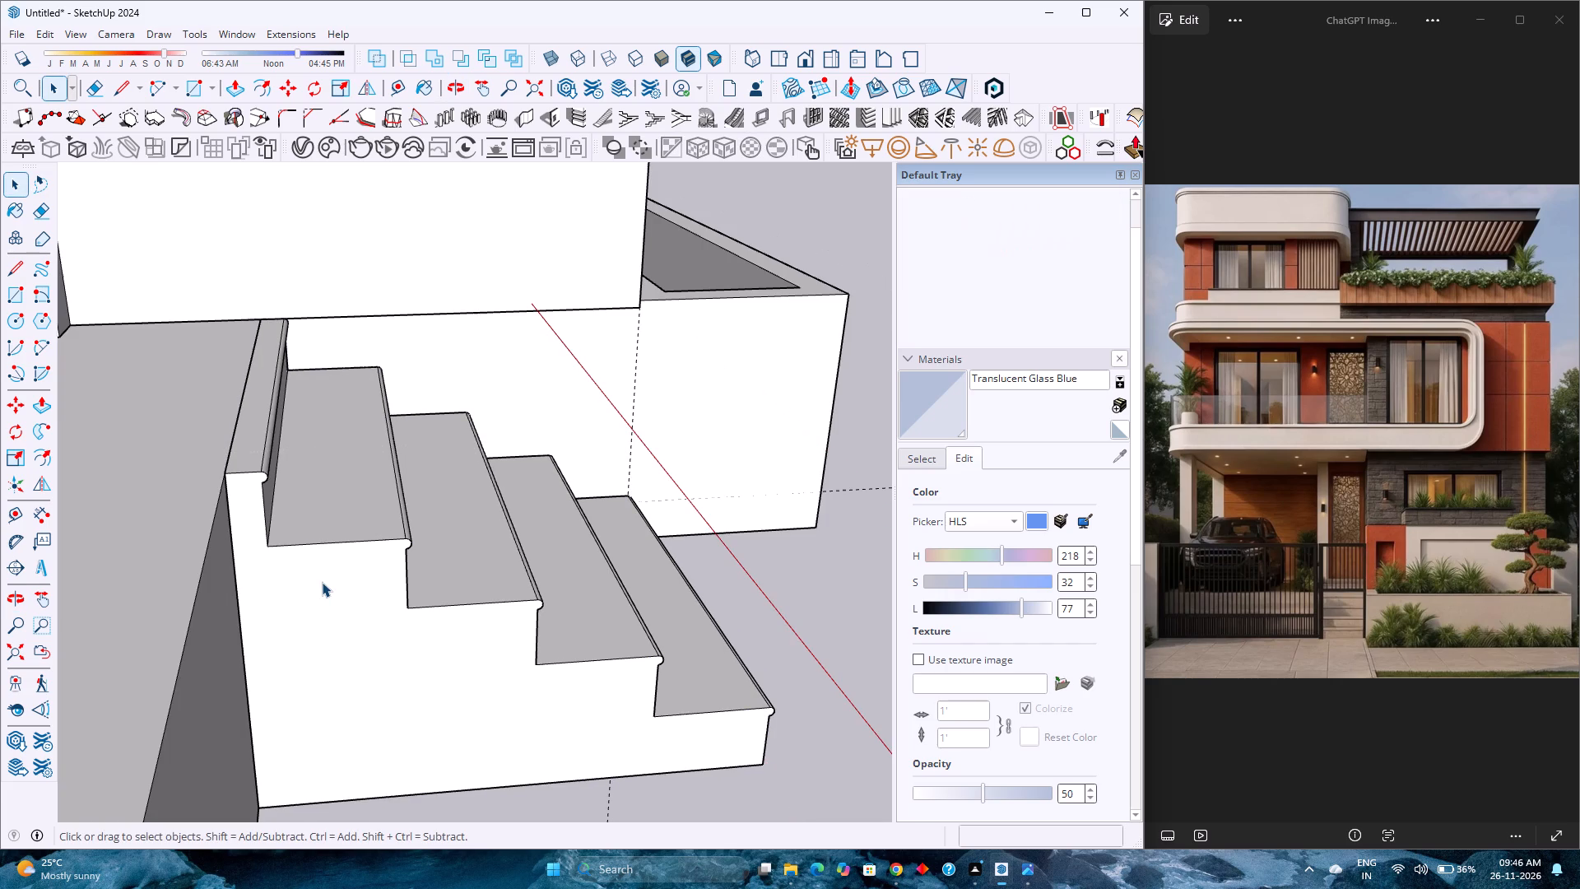
Move the entrance stair group 8' along the green axis, away from the platform's face.
{"action": "left_click", "coordinate": [322, 582]}
{"action": "double_click", "coordinate": [322, 582]}
{"action": "left_click", "coordinate": [322, 579]}
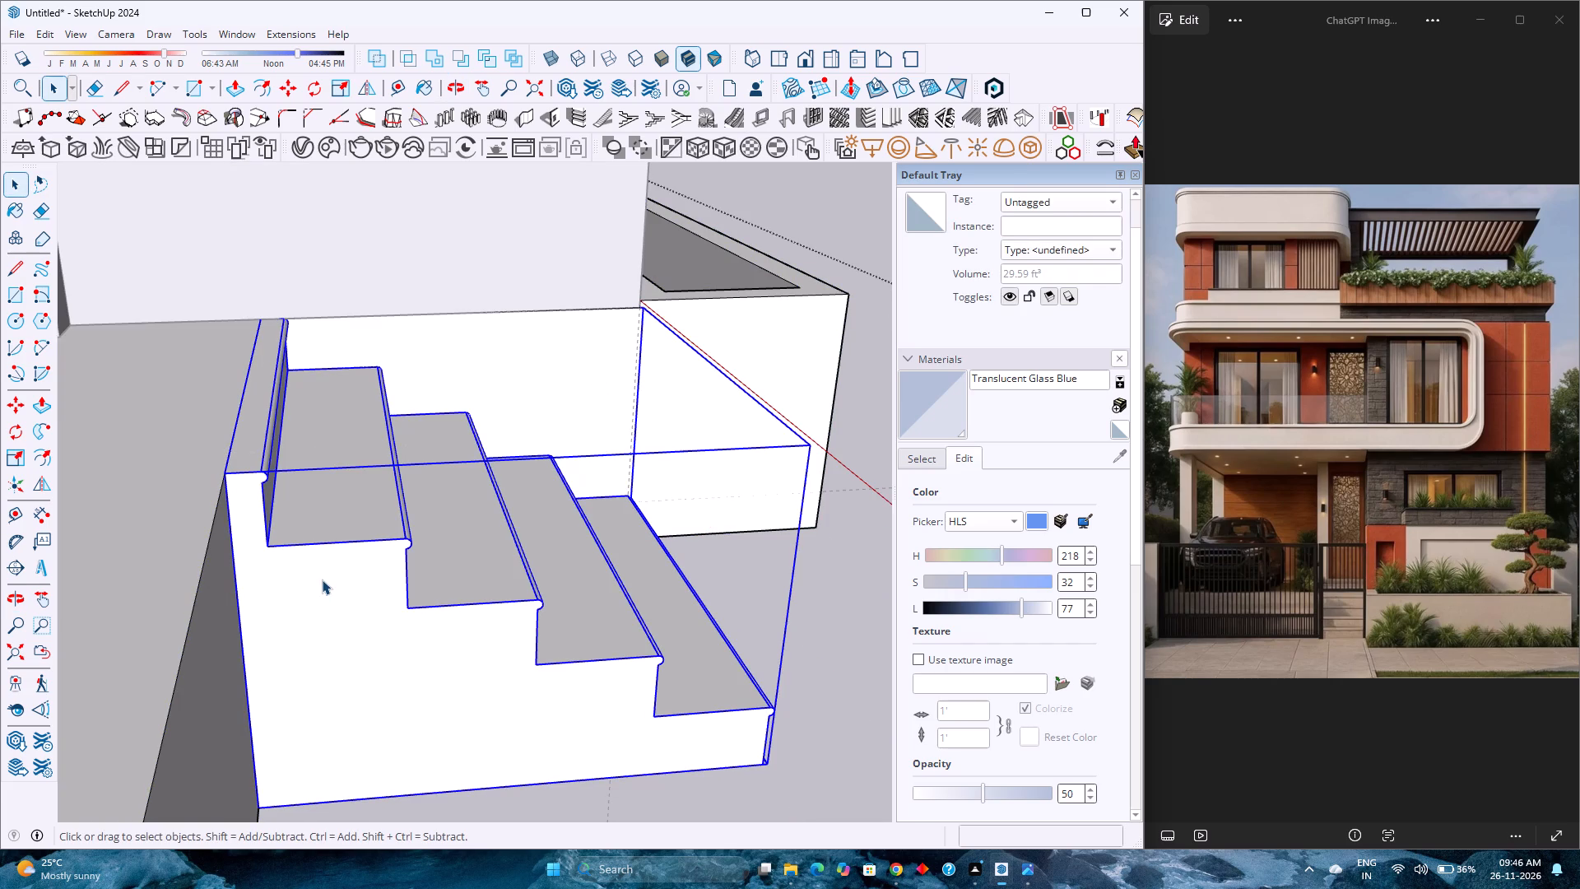
{"action": "key", "text": "m"}
{"action": "left_click", "coordinate": [763, 764]}
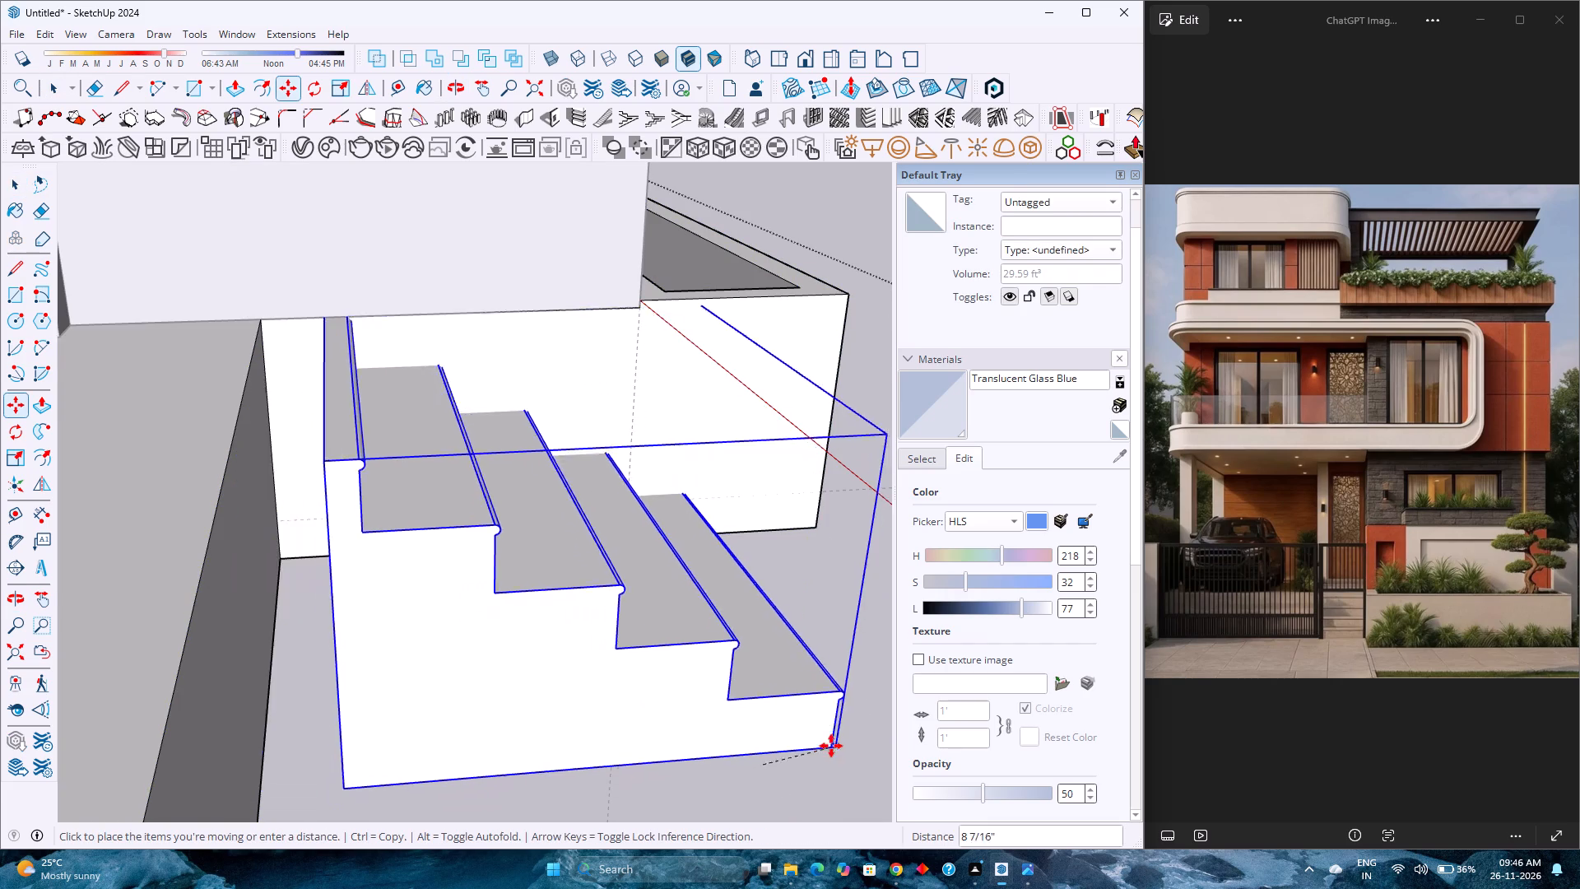
{"action": "scroll", "coordinate": [830, 746], "scroll_direction": "down", "scroll_amount": 3}
{"action": "middle_click_drag", "start_coordinate": [811, 737], "coordinate": [416, 650], "text": "shift"}
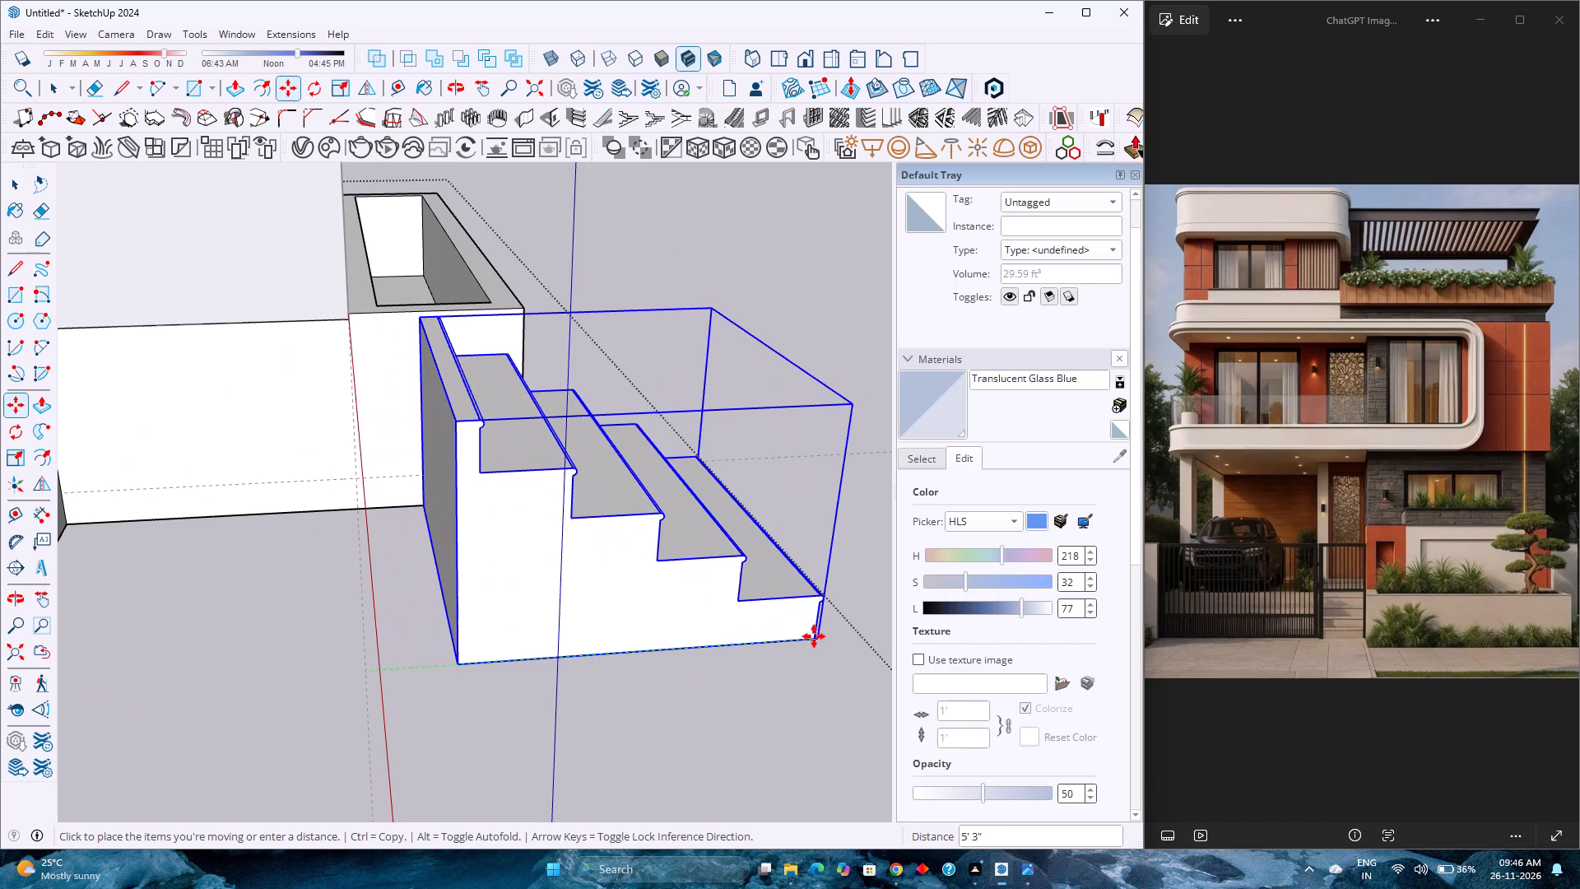
{"action": "type", "text": "8'"}
{"action": "key", "text": "Return"}
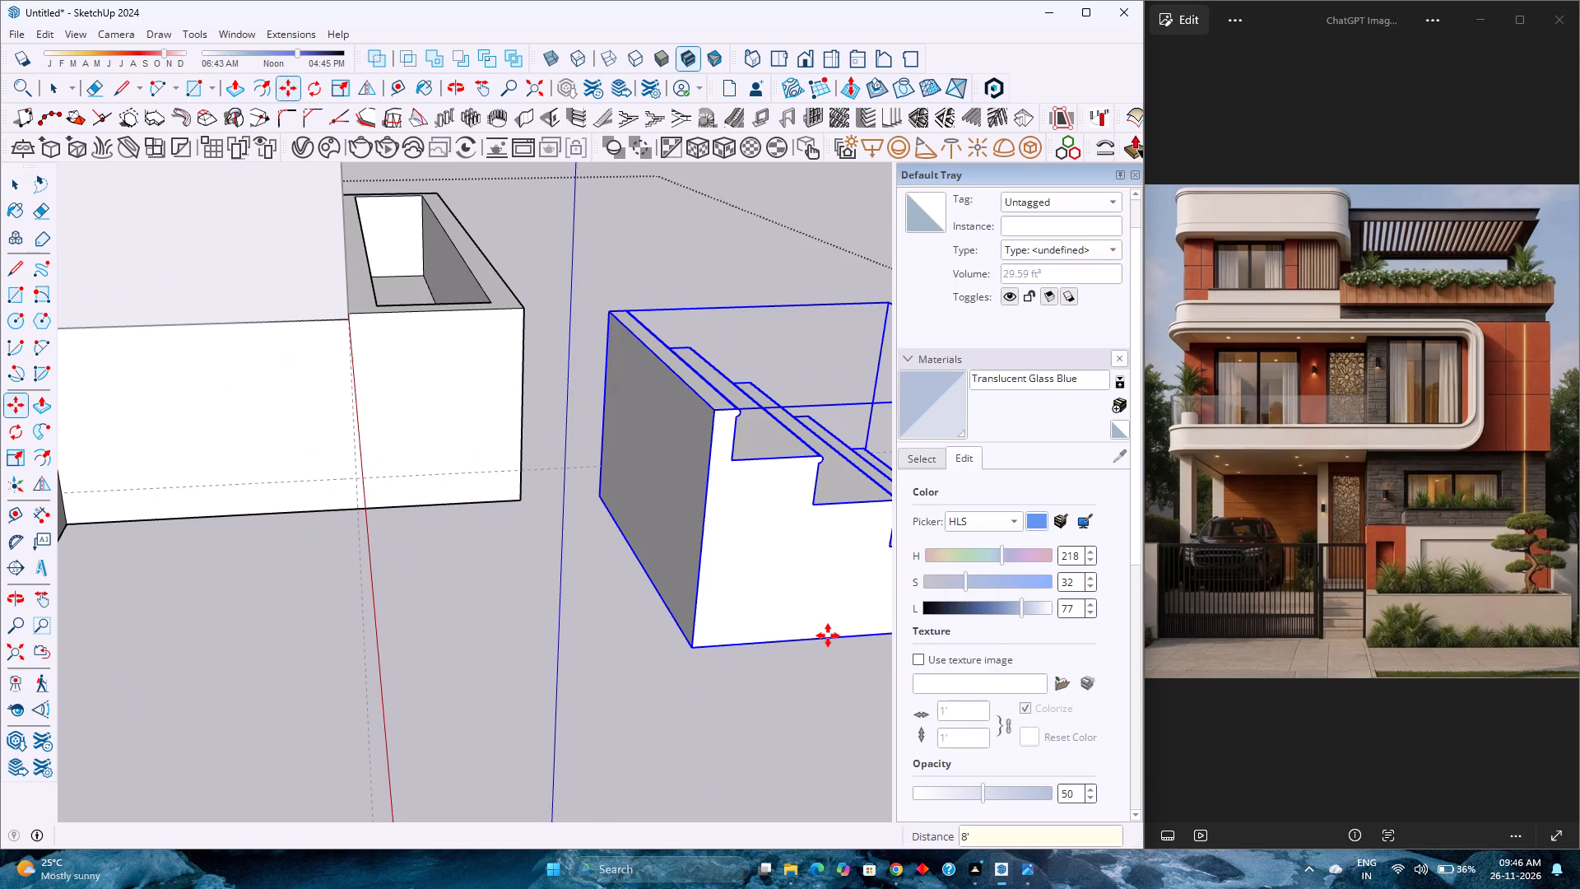
Push the stair's back face inward 3" inside the group, flush with the top riser.
{"action": "key", "text": "space"}
{"action": "double_click", "coordinate": [683, 517]}
{"action": "scroll", "coordinate": [683, 517], "scroll_direction": "up", "scroll_amount": 4}
{"action": "key", "text": "p"}
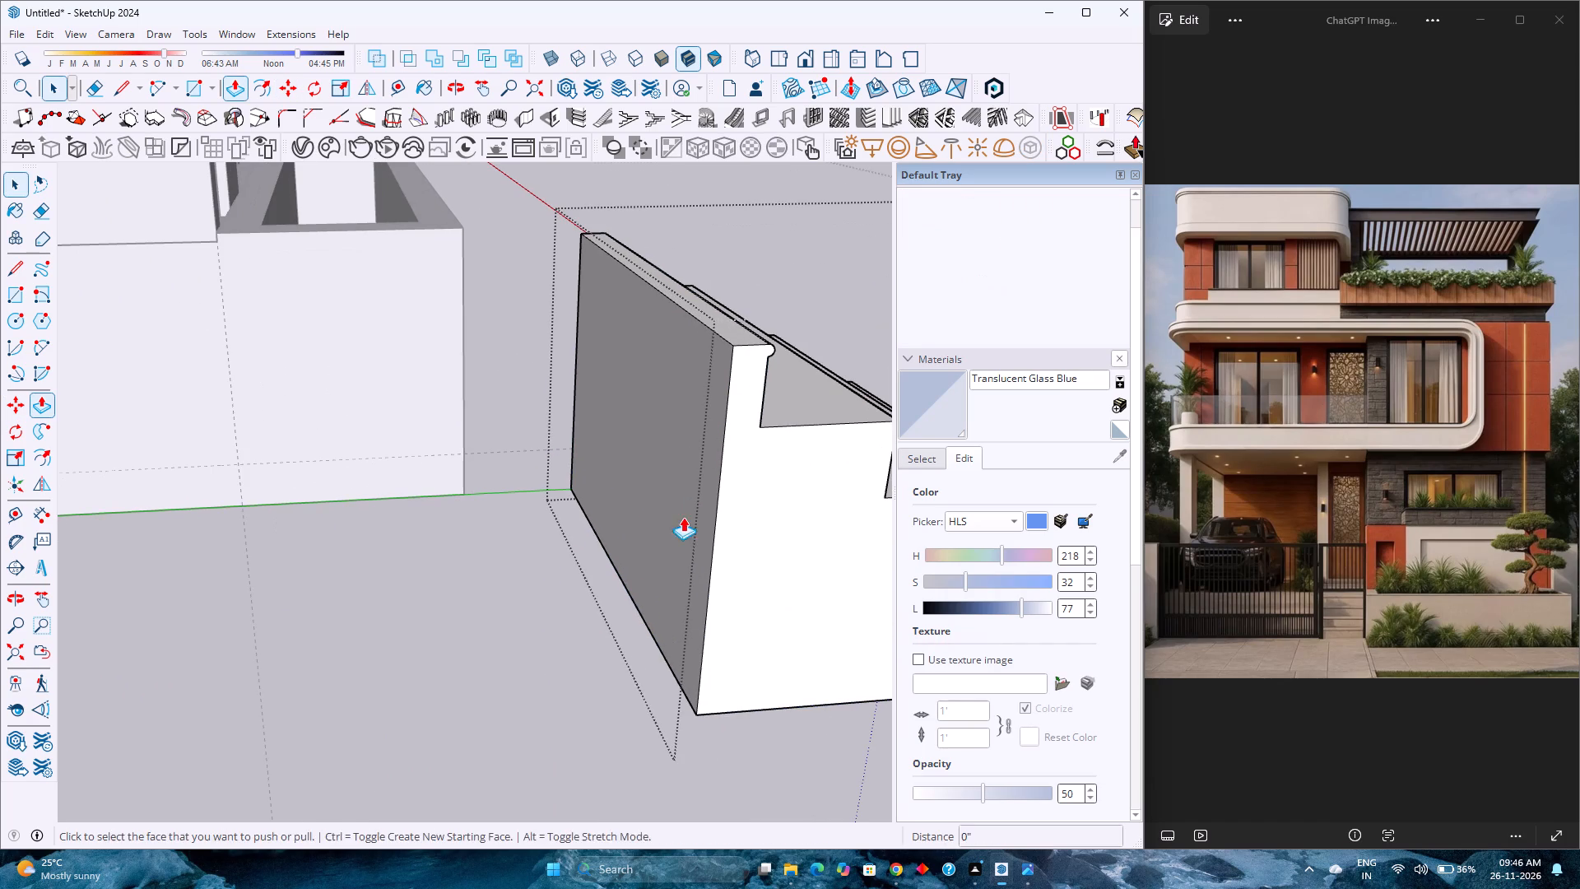
{"action": "left_click", "coordinate": [690, 496]}
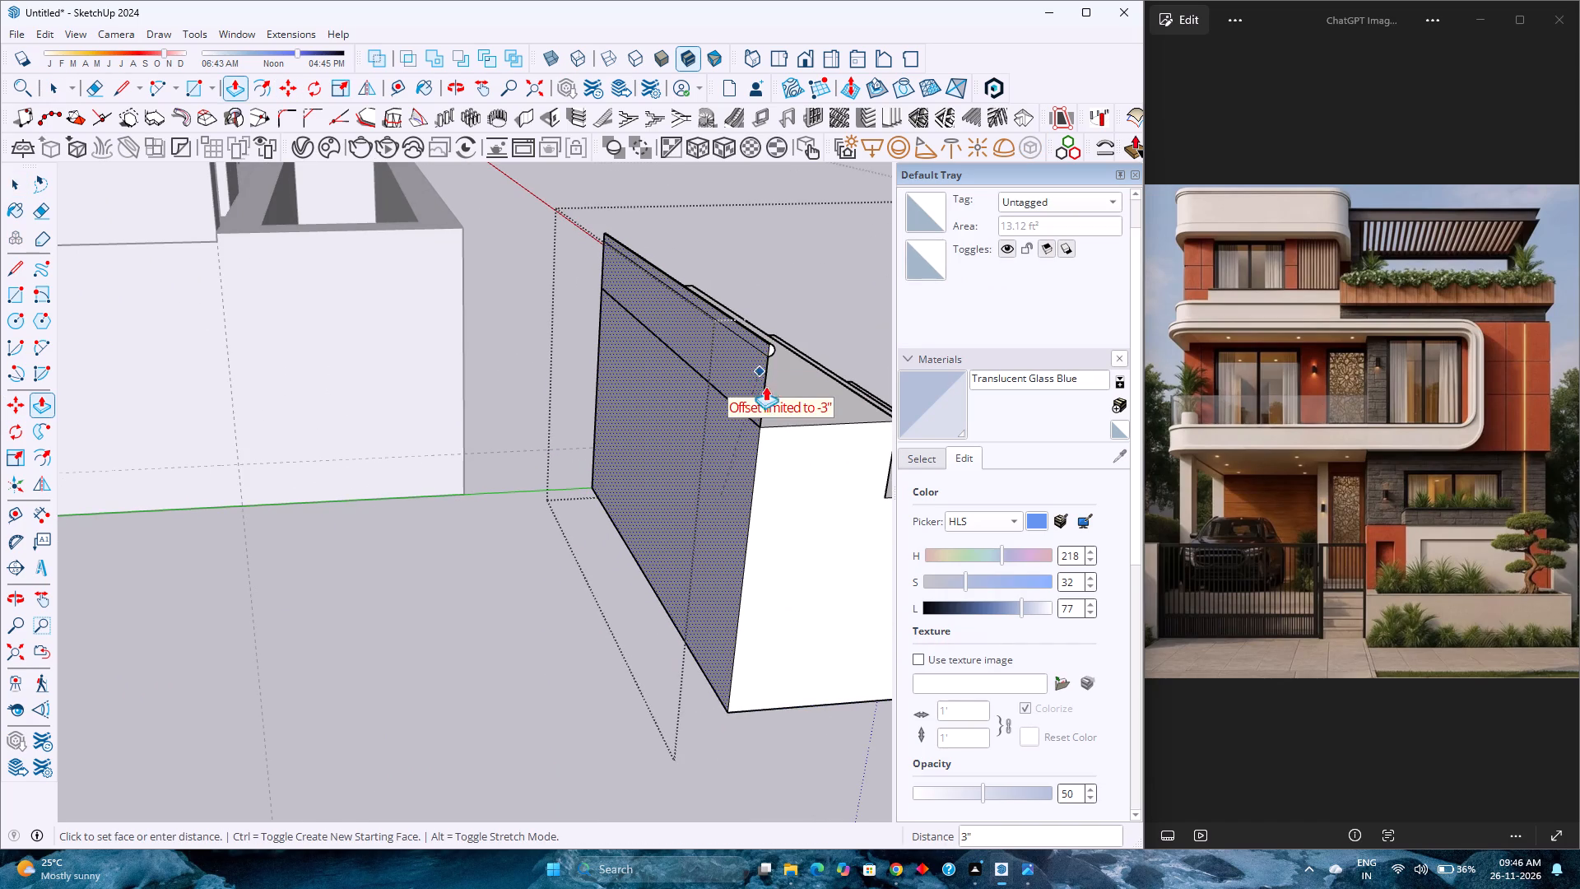
{"action": "left_click", "coordinate": [772, 426]}
Inspect the stair's cut-back rear face and its top nosing from several sides.
{"action": "scroll", "coordinate": [724, 486], "scroll_direction": "up", "scroll_amount": 2}
{"action": "middle_click_drag", "start_coordinate": [724, 486], "coordinate": [709, 488]}
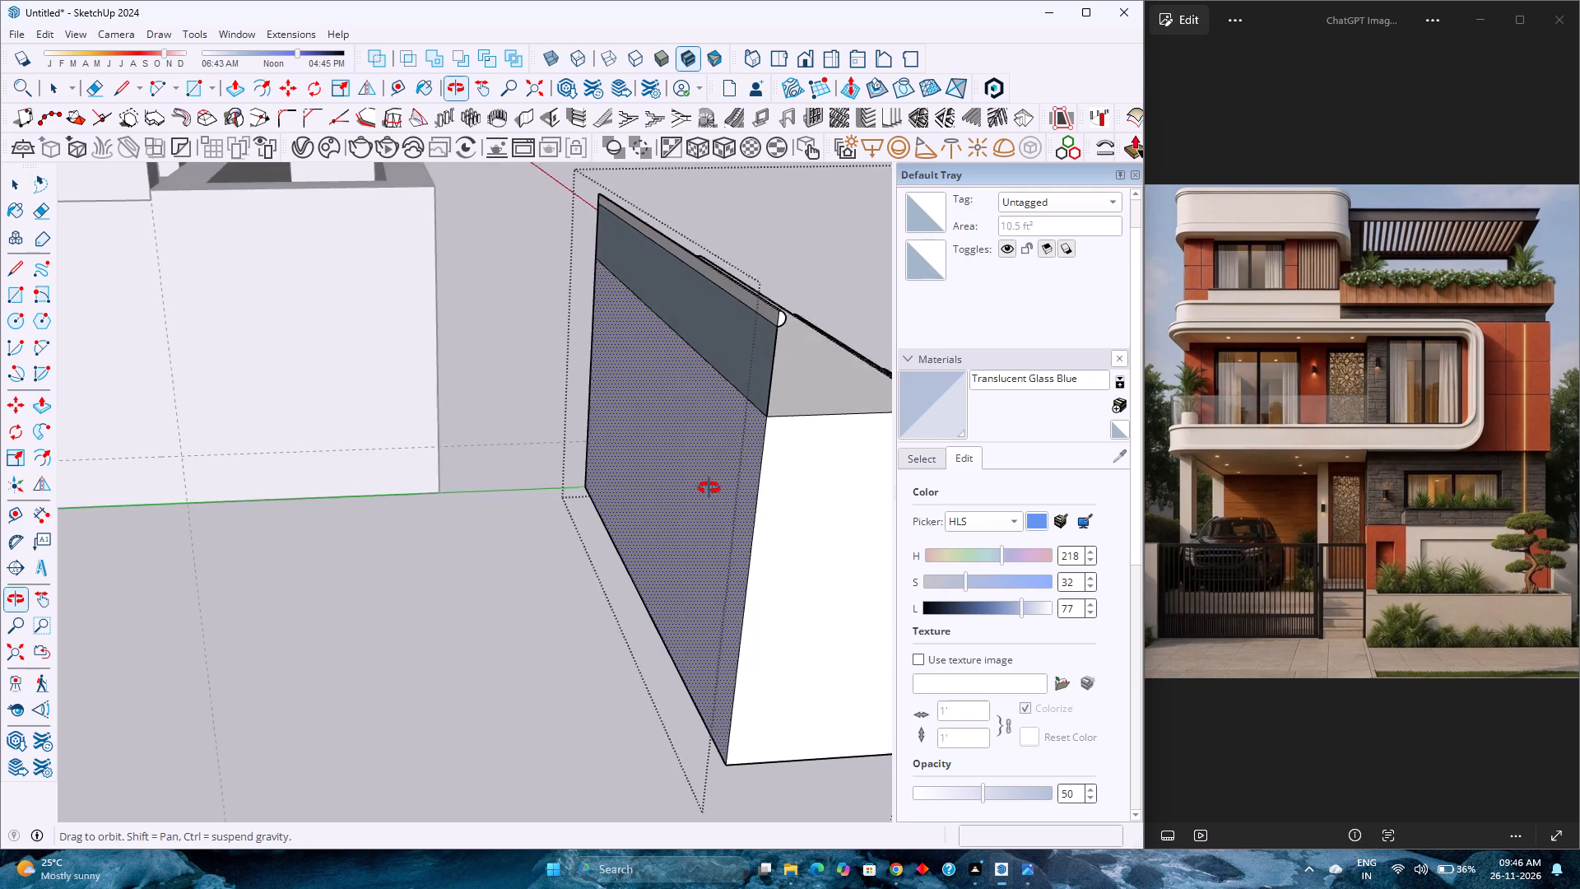
{"action": "middle_click_drag", "start_coordinate": [709, 488], "coordinate": [355, 477]}
{"action": "key", "text": "space"}
{"action": "middle_click_drag", "start_coordinate": [548, 502], "coordinate": [919, 492]}
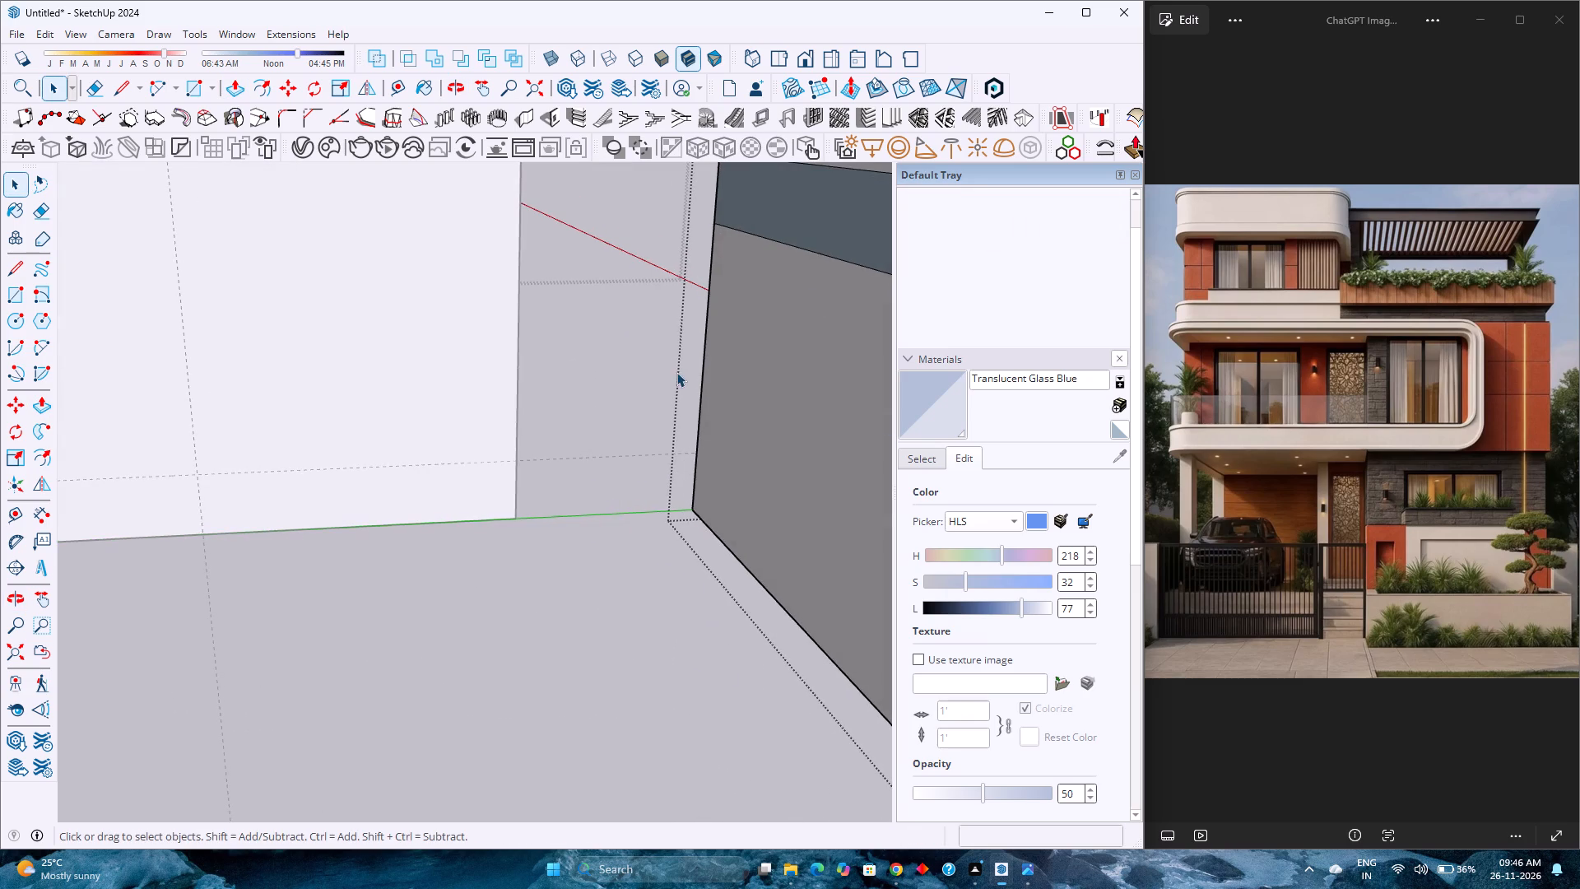
{"action": "scroll", "coordinate": [676, 372], "scroll_direction": "down", "scroll_amount": 2}
{"action": "middle_click_drag", "start_coordinate": [671, 383], "coordinate": [338, 538], "text": "shift"}
{"action": "scroll", "coordinate": [420, 614], "scroll_direction": "up", "scroll_amount": 2}
{"action": "middle_click_drag", "start_coordinate": [420, 614], "coordinate": [579, 497]}
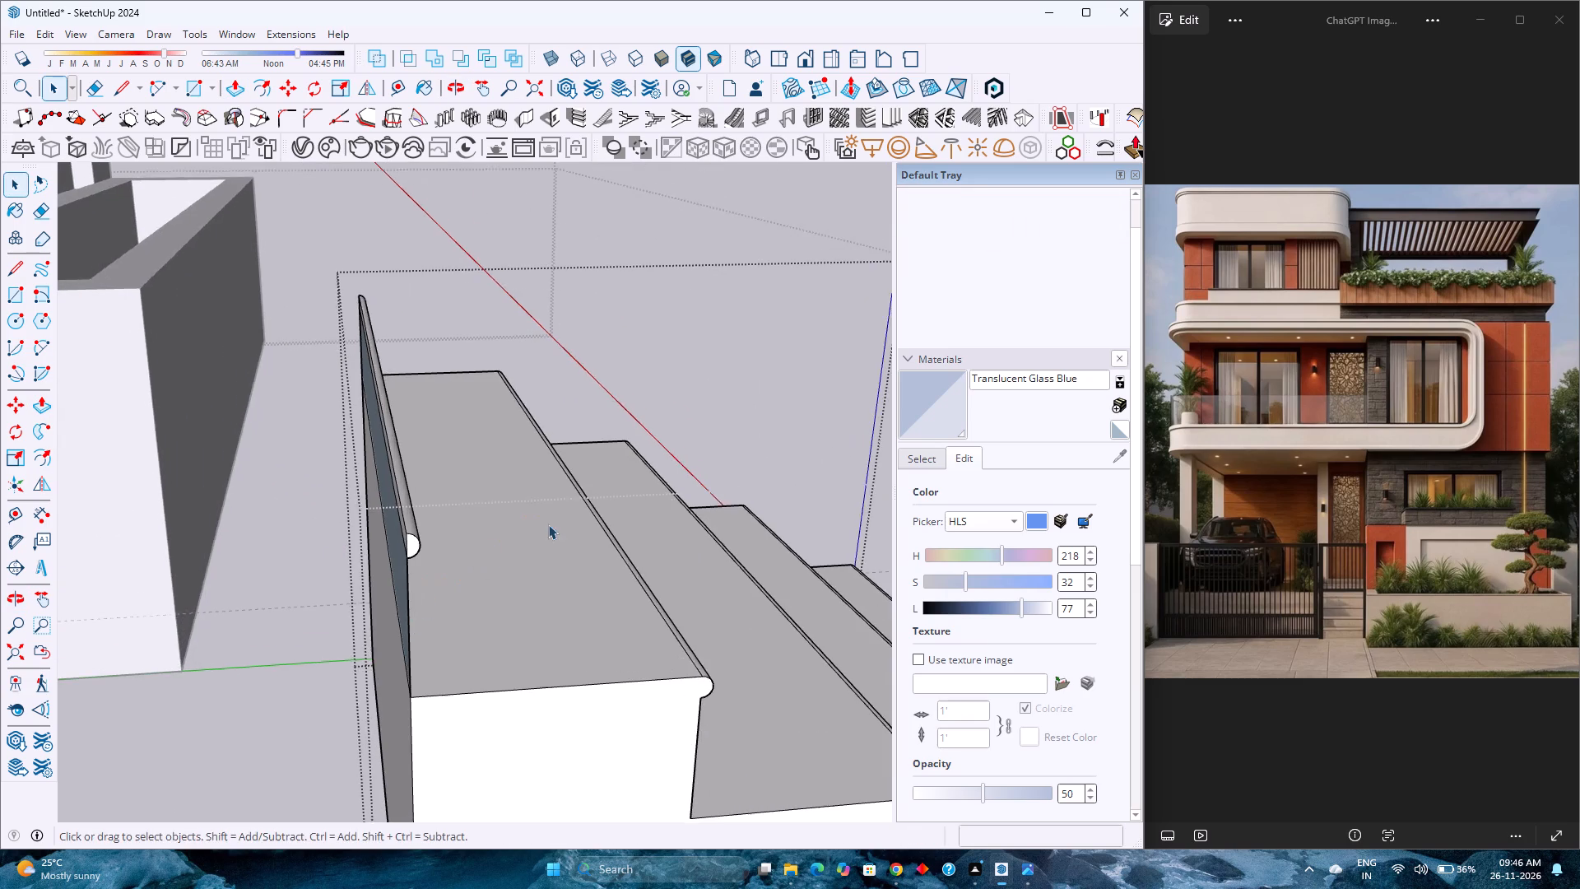
{"action": "scroll", "coordinate": [548, 524], "scroll_direction": "down", "scroll_amount": 4}
{"action": "scroll", "coordinate": [445, 595], "scroll_direction": "down", "scroll_amount": 1}
{"action": "middle_click_drag", "start_coordinate": [441, 595], "coordinate": [551, 512]}
{"action": "middle_click", "coordinate": [551, 512]}
{"action": "scroll", "coordinate": [412, 604], "scroll_direction": "up", "scroll_amount": 3}
{"action": "scroll", "coordinate": [504, 552], "scroll_direction": "up", "scroll_amount": 5}
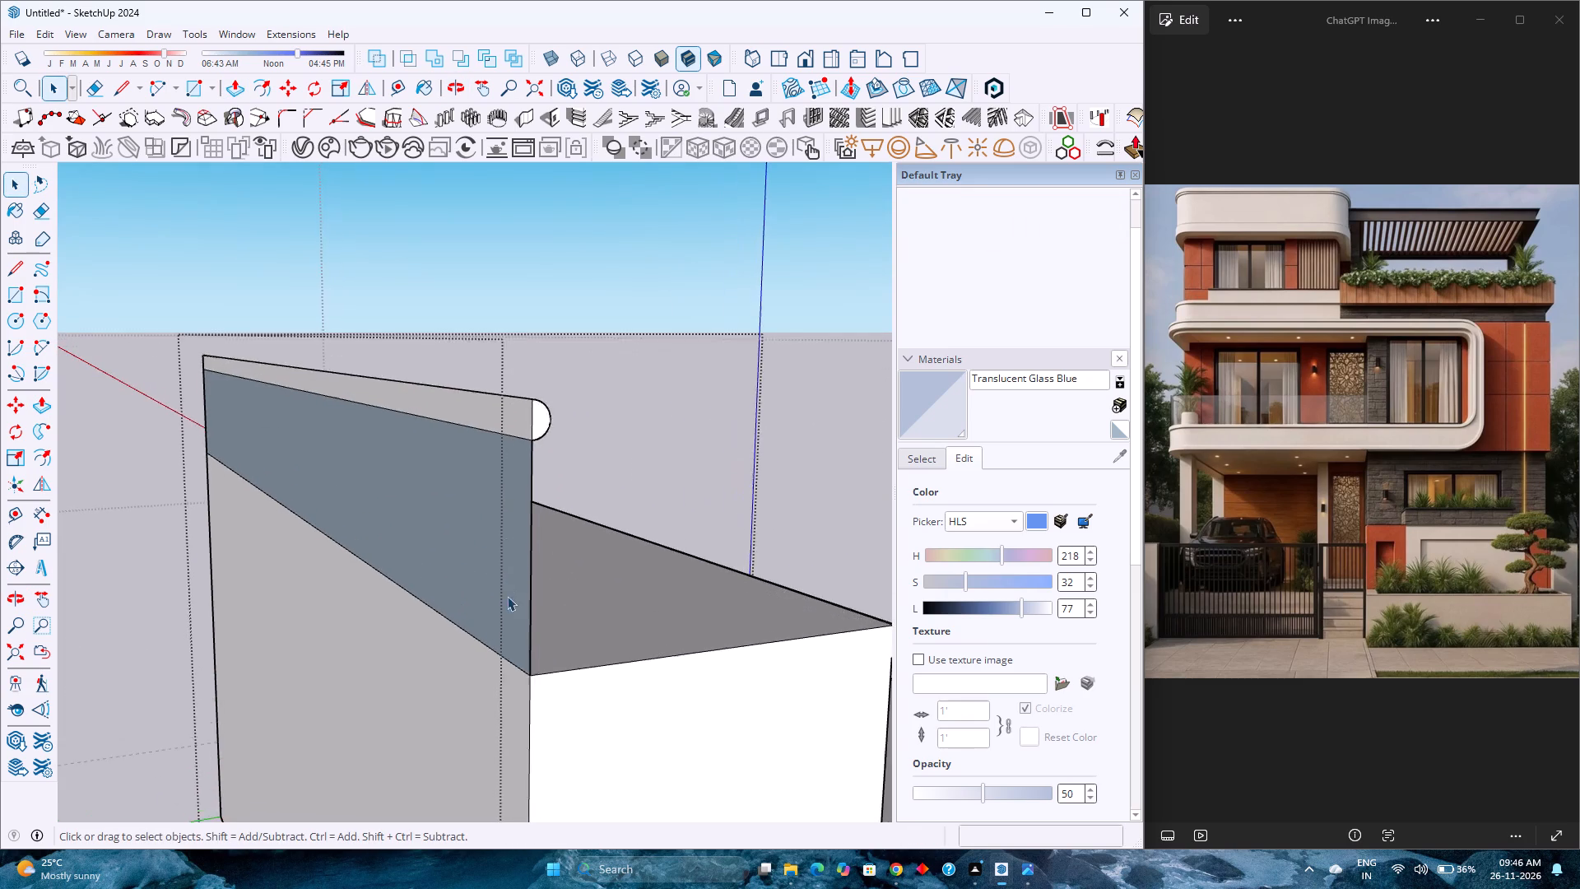
{"action": "scroll", "coordinate": [507, 596], "scroll_direction": "up", "scroll_amount": 6}
{"action": "scroll", "coordinate": [509, 604], "scroll_direction": "down", "scroll_amount": 7}
{"action": "middle_click_drag", "start_coordinate": [506, 604], "coordinate": [231, 607]}
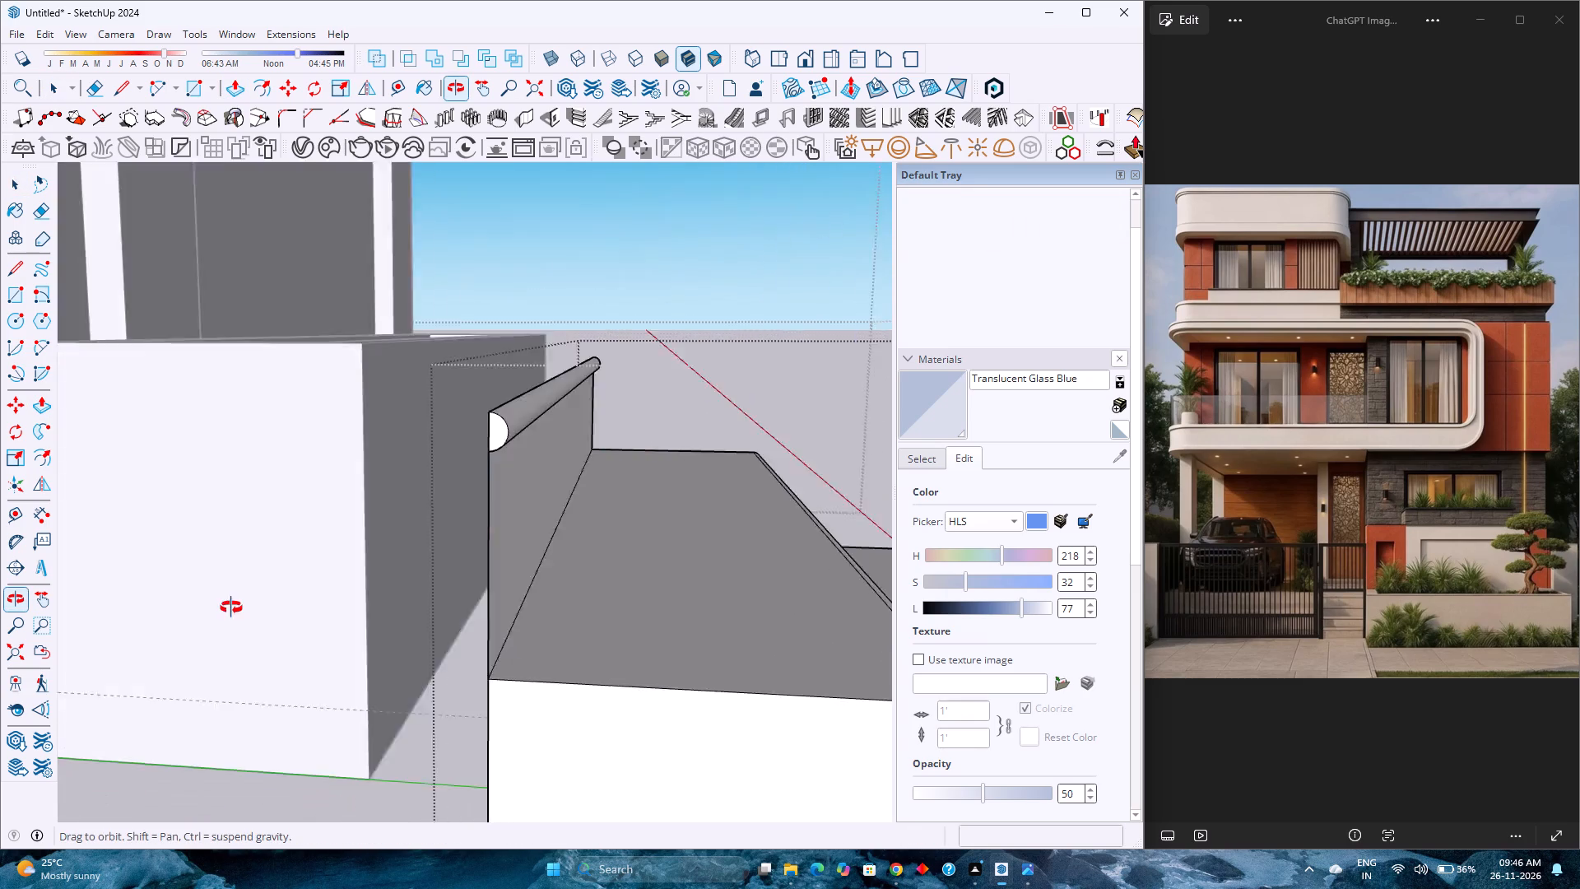
{"action": "middle_click_drag", "start_coordinate": [231, 607], "coordinate": [225, 607]}
{"action": "scroll", "coordinate": [225, 607], "scroll_direction": "down", "scroll_amount": 12}
{"action": "scroll", "coordinate": [294, 607], "scroll_direction": "up", "scroll_amount": 1}
{"action": "scroll", "coordinate": [297, 608], "scroll_direction": "down", "scroll_amount": 4}
{"action": "middle_click_drag", "start_coordinate": [301, 616], "coordinate": [400, 591], "text": "shift"}
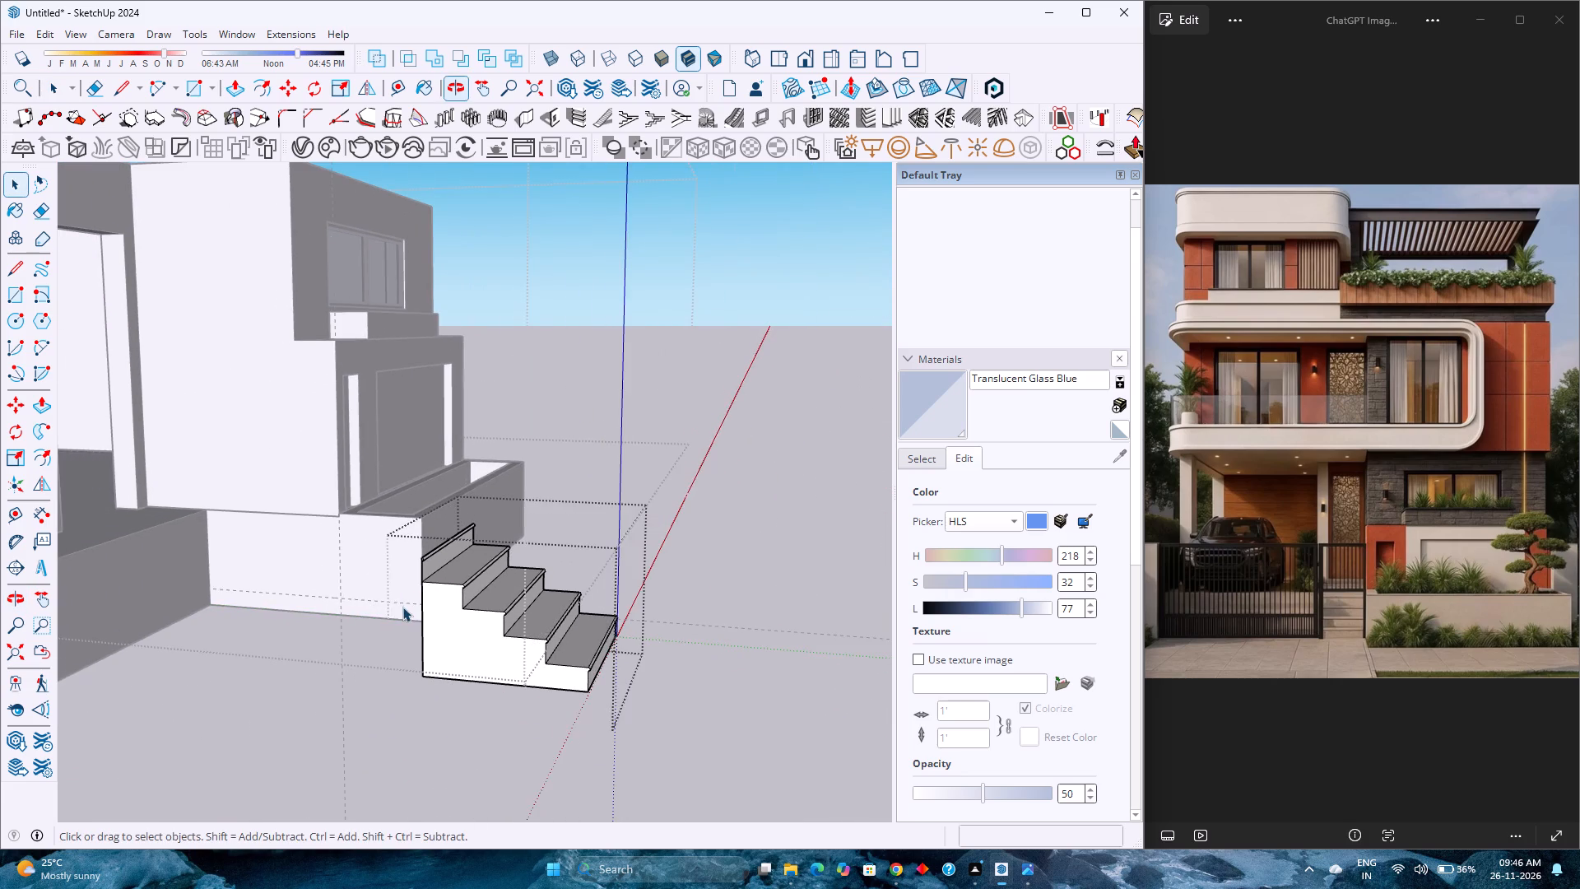
Move the stair group back about 8'3" along the green axis so its rear bottom edge meets the platform's face.
{"action": "key", "text": "Escape"}
{"action": "left_click", "coordinate": [409, 607]}
{"action": "left_click", "coordinate": [440, 623]}
{"action": "key", "text": "m"}
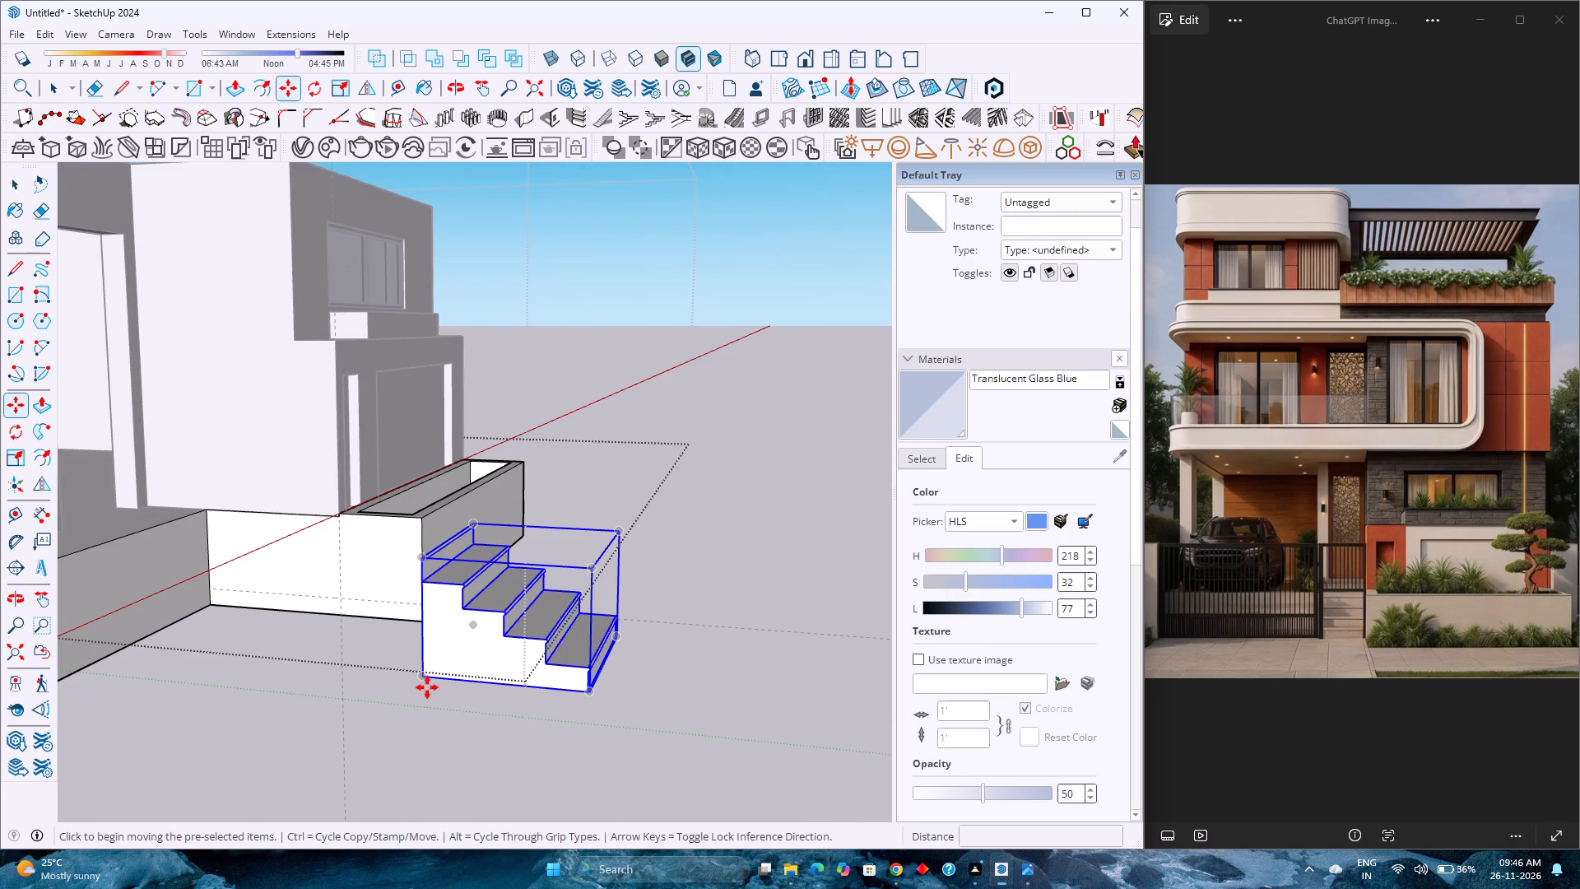
{"action": "scroll", "coordinate": [427, 687], "scroll_direction": "up", "scroll_amount": 3}
{"action": "left_click", "coordinate": [419, 672]}
{"action": "scroll", "coordinate": [284, 659], "scroll_direction": "down", "scroll_amount": 3}
{"action": "middle_click_drag", "start_coordinate": [283, 658], "coordinate": [365, 661], "text": "shift"}
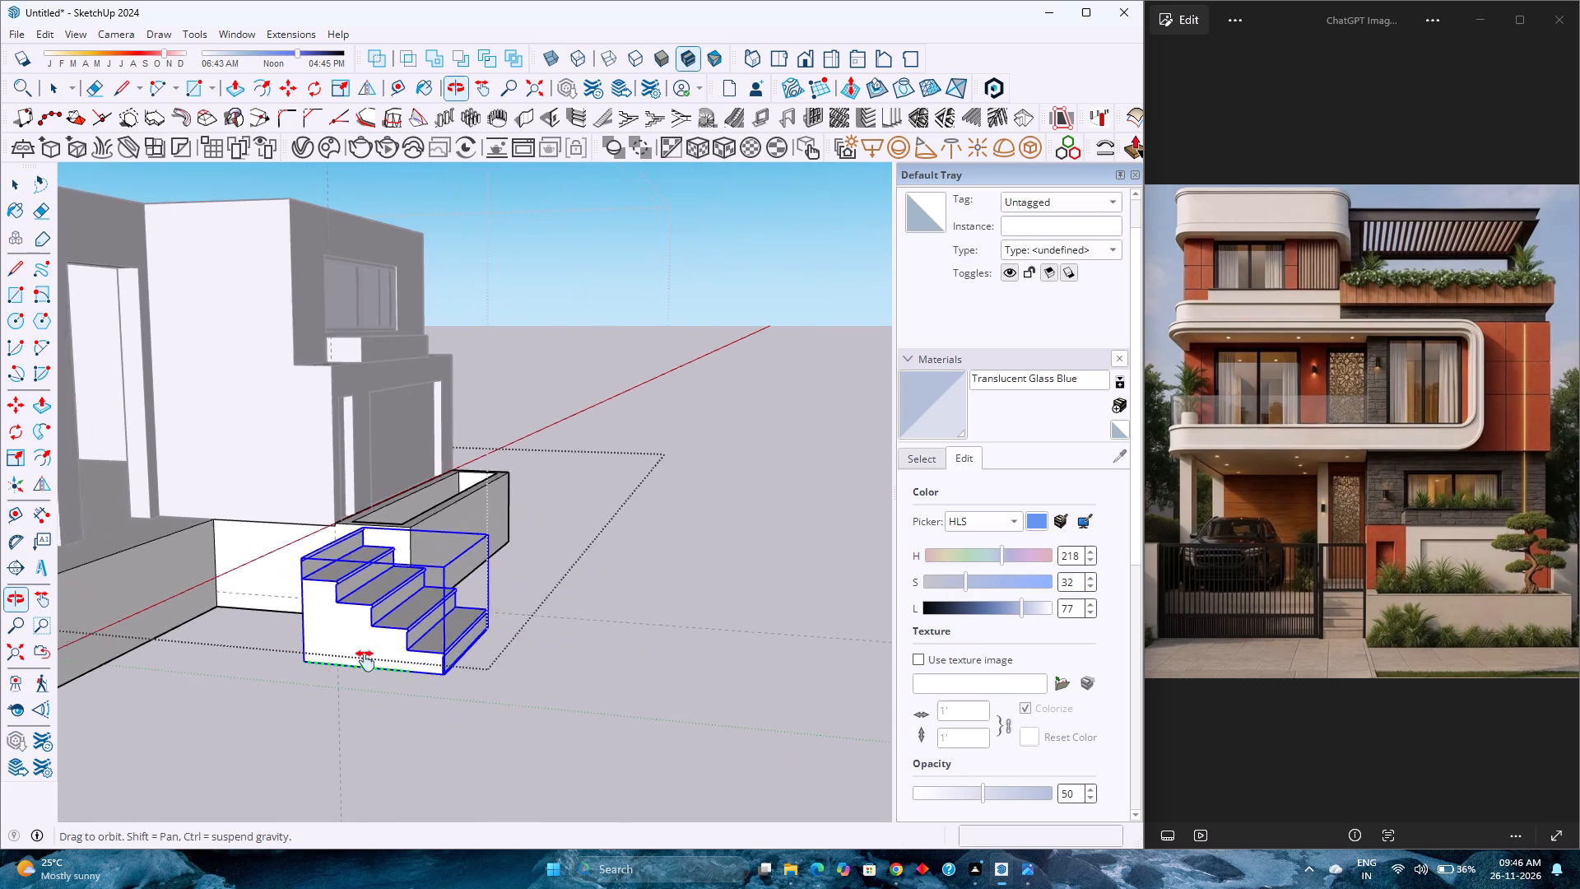
{"action": "middle_click_drag", "start_coordinate": [365, 661], "coordinate": [519, 662], "text": "shift"}
{"action": "middle_click", "coordinate": [519, 662], "text": "shift"}
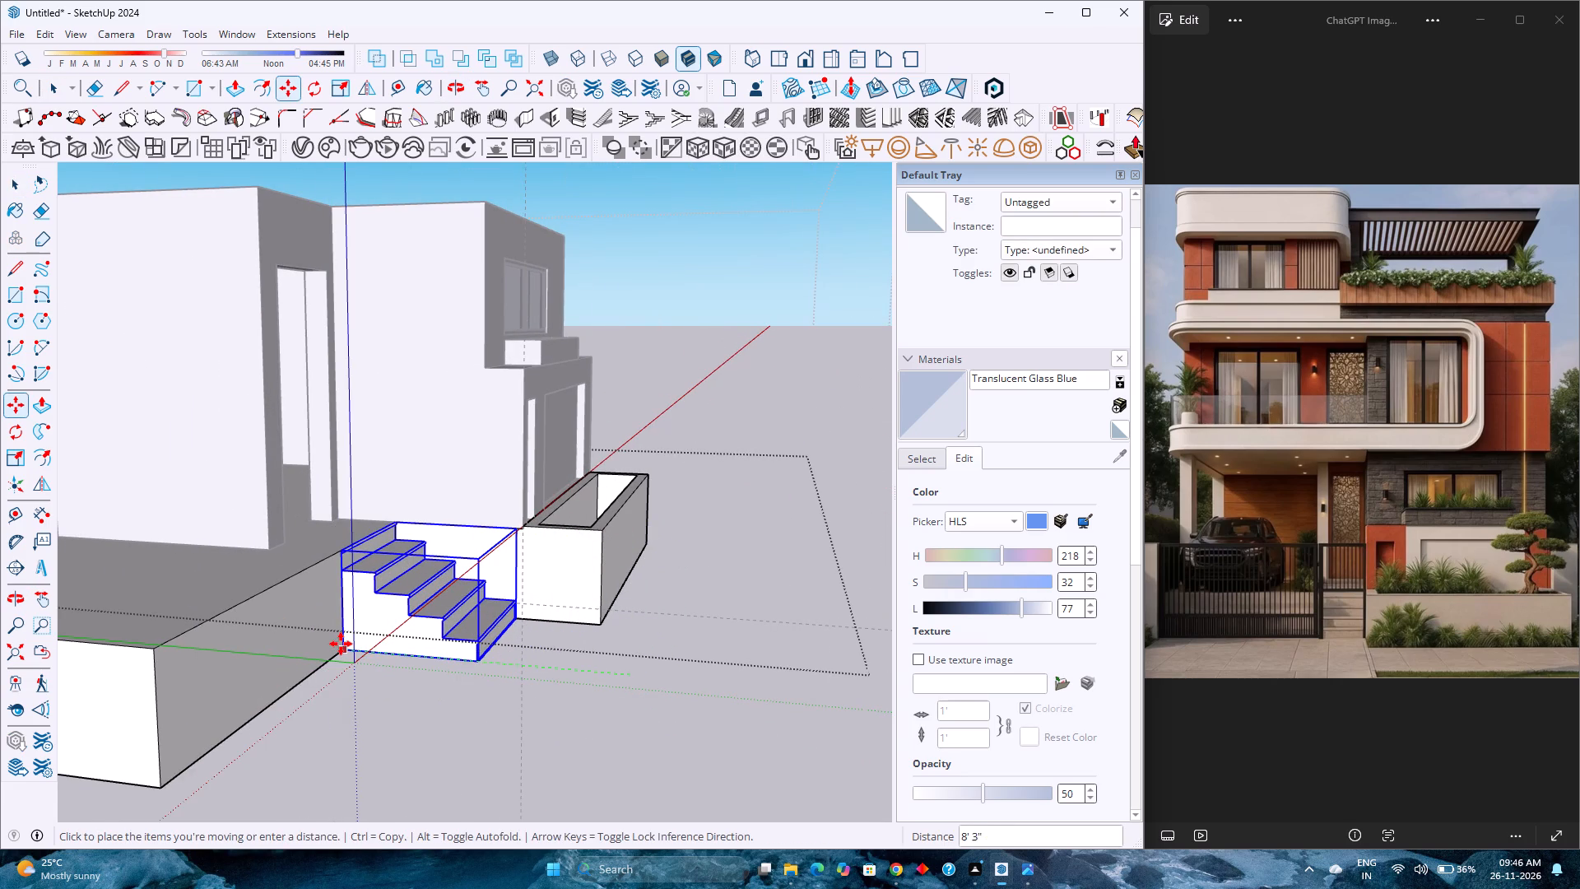
{"action": "key", "text": "Left"}
{"action": "scroll", "coordinate": [340, 645], "scroll_direction": "up", "scroll_amount": 4}
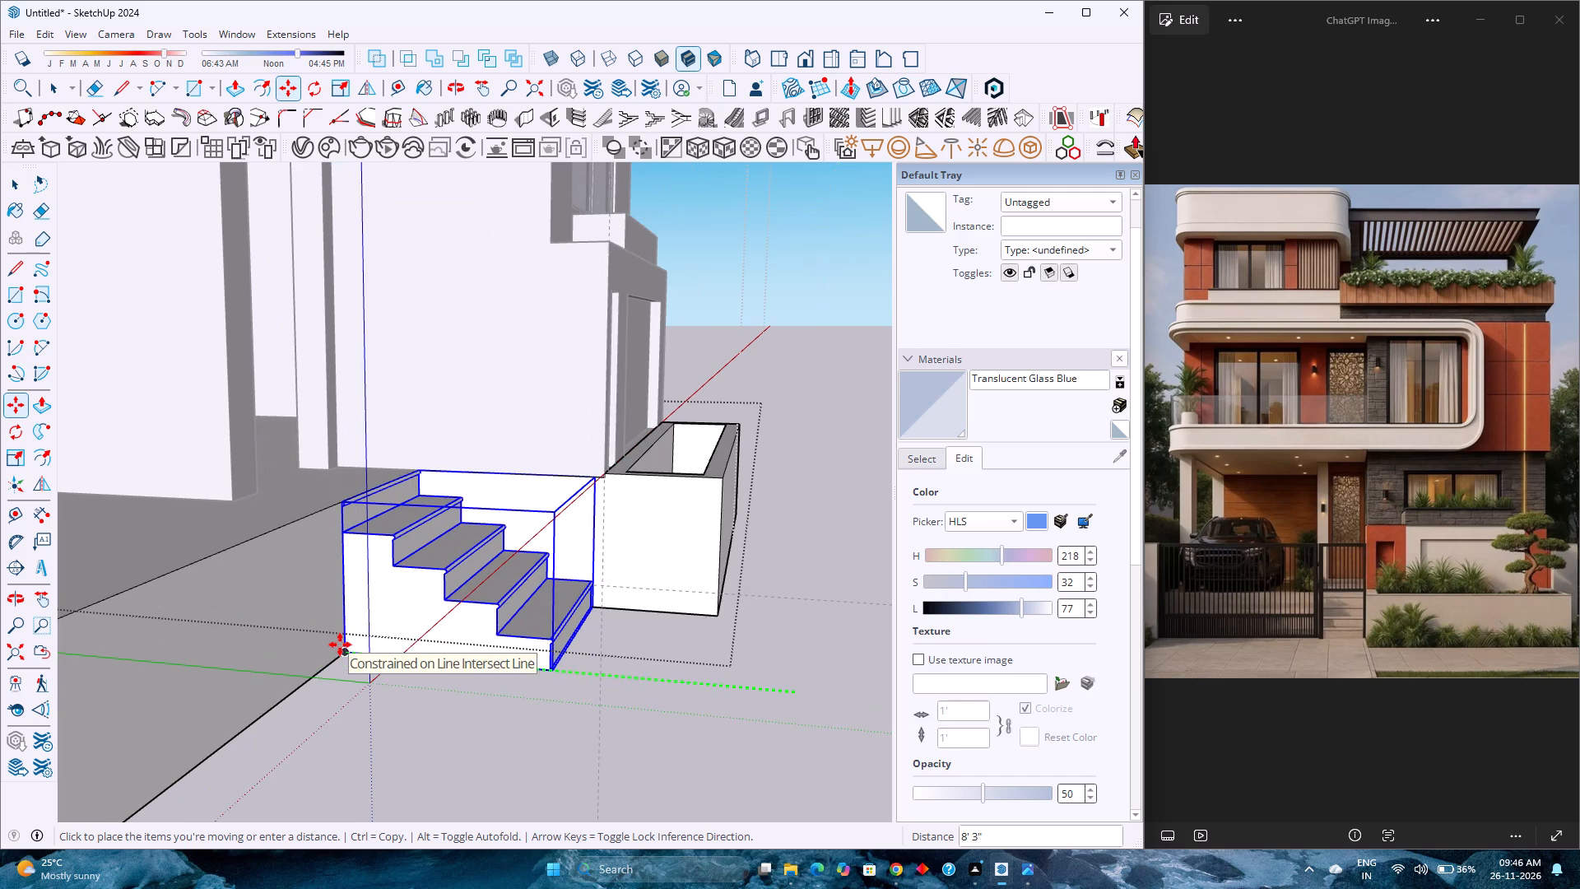
{"action": "left_click", "coordinate": [340, 646]}
Check the stair's fit against the platform and planter wall, and leave the group being edited.
{"action": "scroll", "coordinate": [389, 645], "scroll_direction": "up", "scroll_amount": 6}
{"action": "scroll", "coordinate": [525, 632], "scroll_direction": "up", "scroll_amount": 1}
{"action": "middle_click_drag", "start_coordinate": [525, 632], "coordinate": [350, 693]}
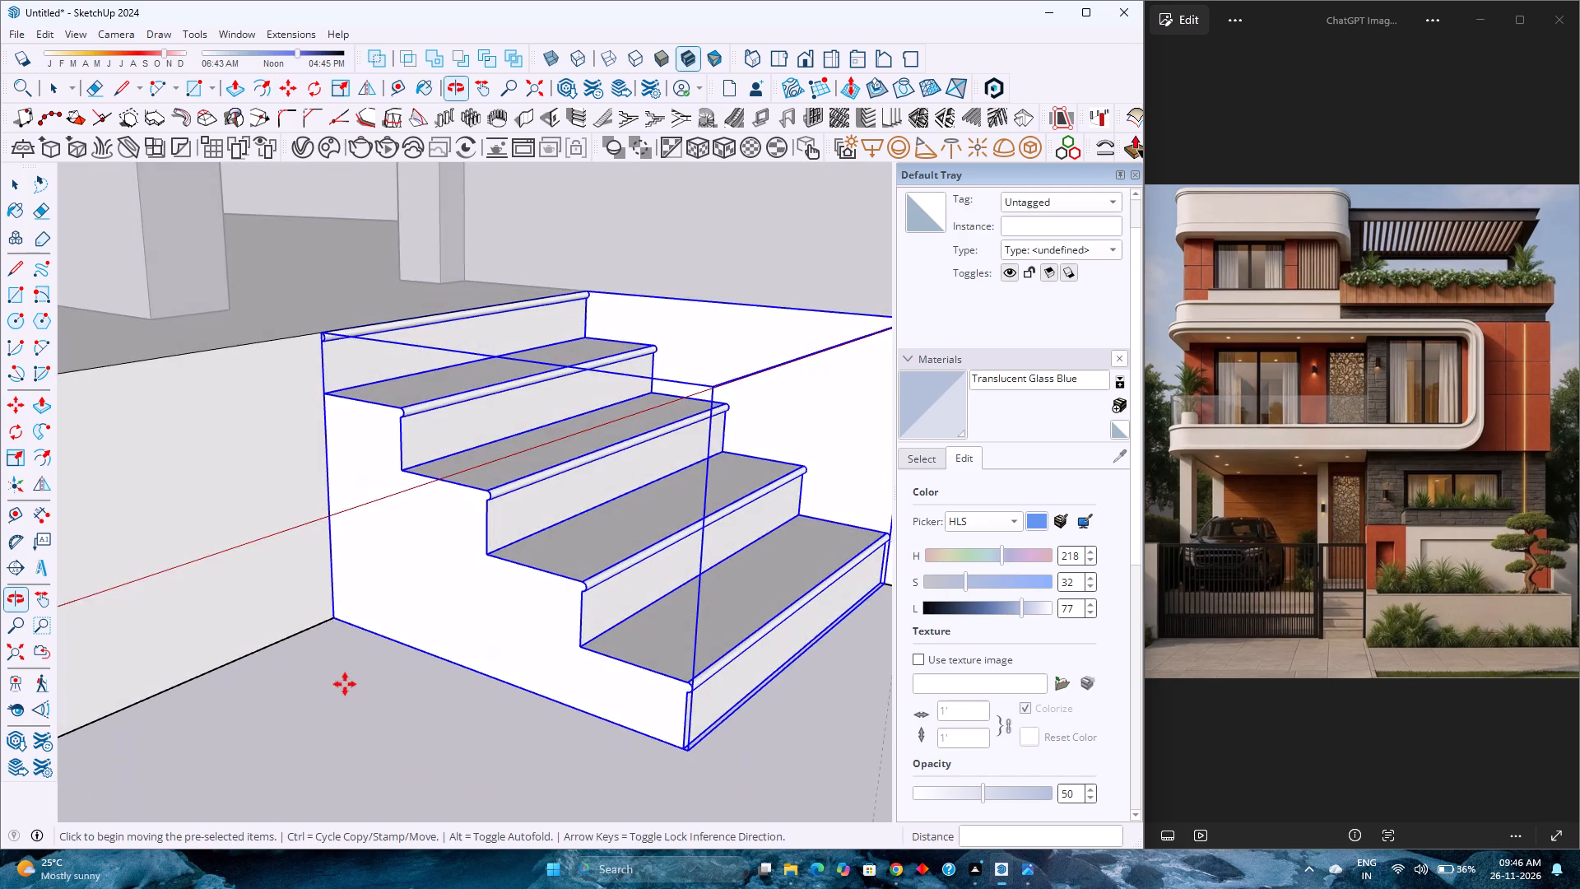
{"action": "scroll", "coordinate": [347, 664], "scroll_direction": "down", "scroll_amount": 9}
{"action": "middle_click", "coordinate": [505, 638]}
{"action": "middle_click_drag", "start_coordinate": [505, 638], "coordinate": [324, 655]}
{"action": "scroll", "coordinate": [368, 621], "scroll_direction": "down", "scroll_amount": 4}
{"action": "middle_click_drag", "start_coordinate": [392, 620], "coordinate": [409, 622]}
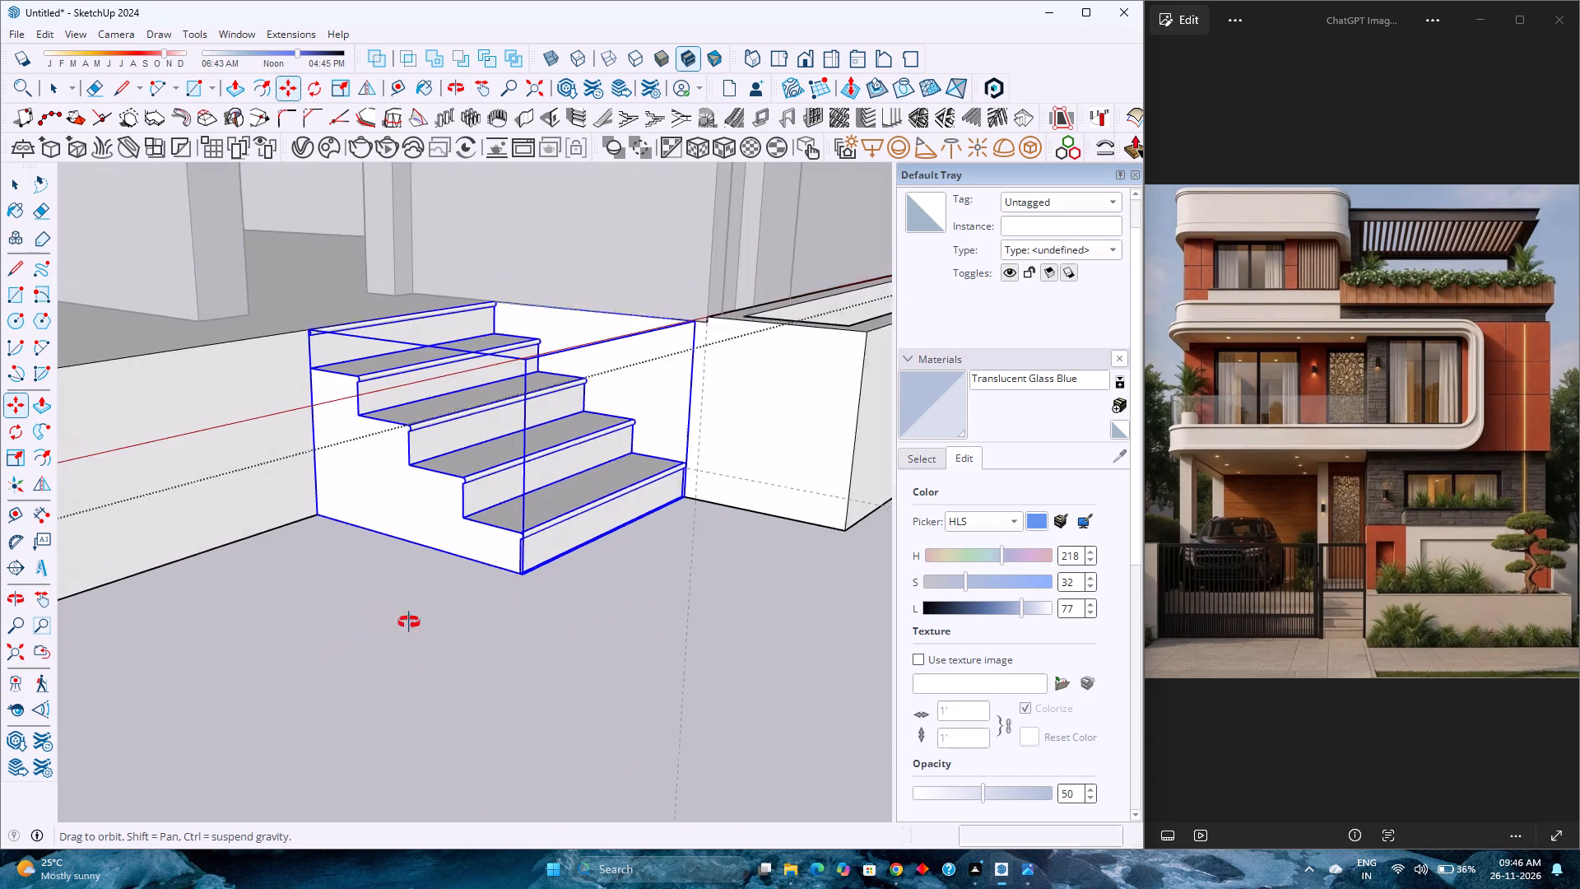
{"action": "middle_click_drag", "start_coordinate": [409, 622], "coordinate": [625, 607]}
{"action": "key", "text": "space"}
{"action": "scroll", "coordinate": [620, 598], "scroll_direction": "down", "scroll_amount": 4}
{"action": "key", "text": "Escape"}
{"action": "scroll", "coordinate": [640, 585], "scroll_direction": "up", "scroll_amount": 3}
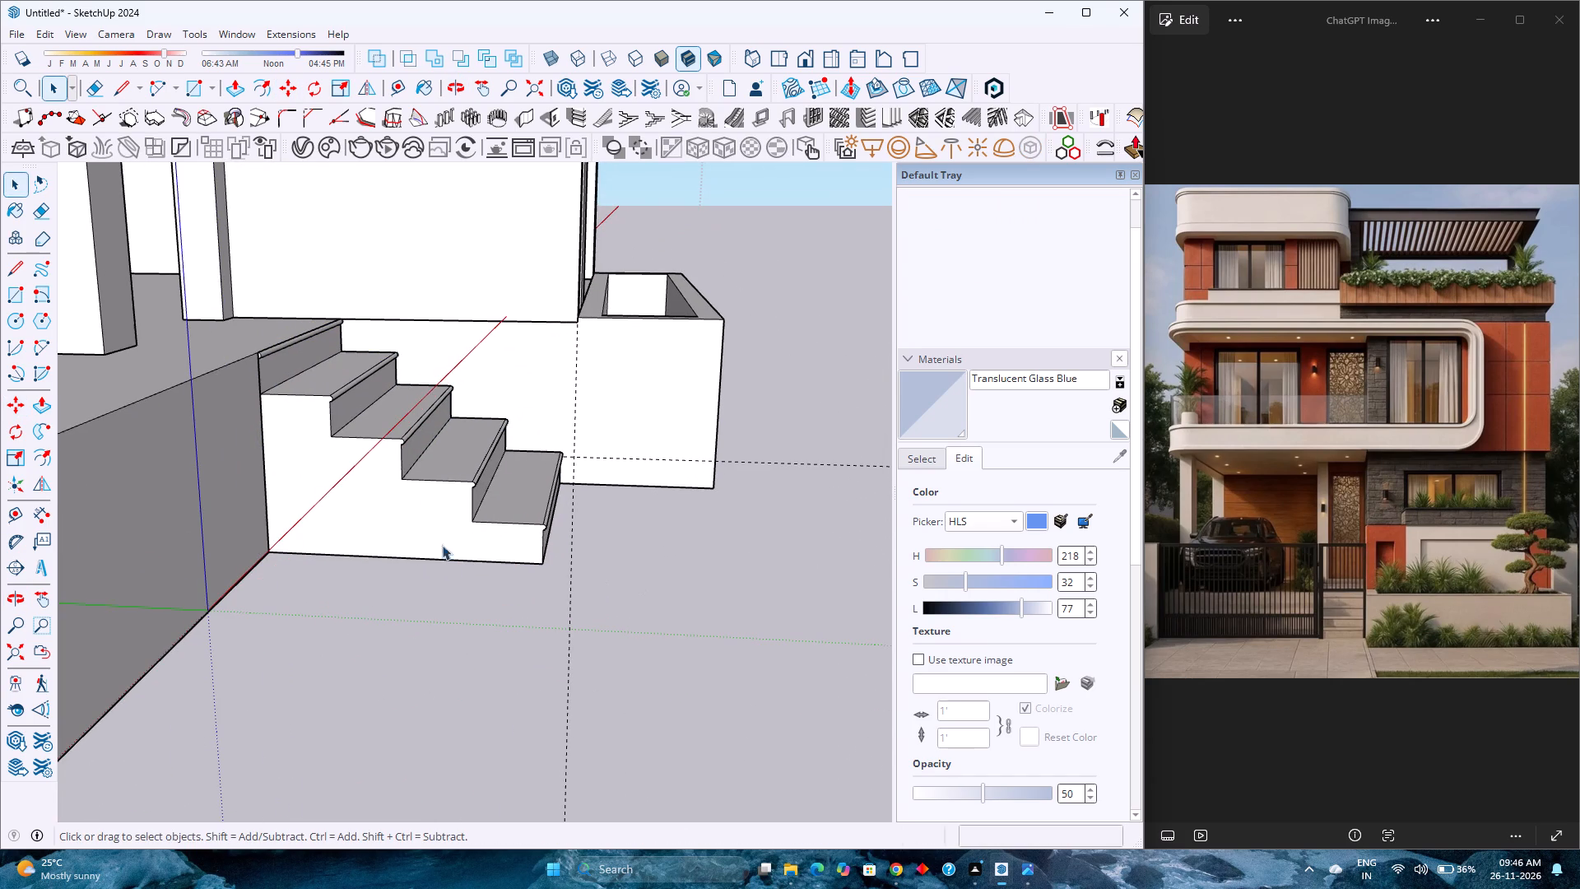
Delete all the guides in the model.
{"action": "left_click", "coordinate": [45, 40]}
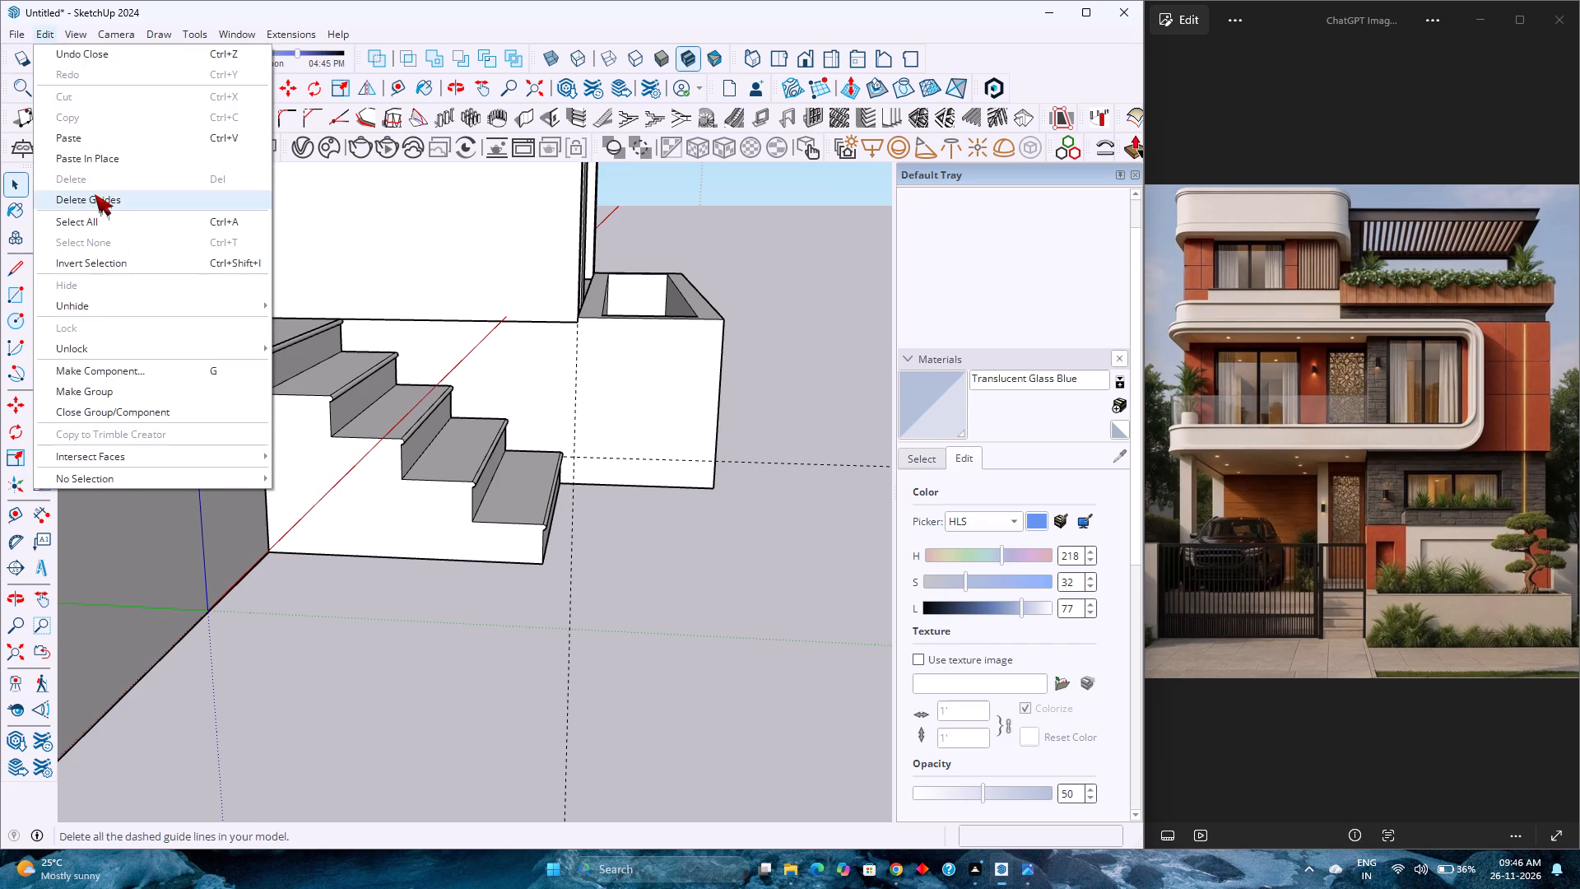
{"action": "left_click", "coordinate": [95, 194]}
Review the finished entrance stair together with the platform, planter and facade from several angles.
{"action": "scroll", "coordinate": [547, 444], "scroll_direction": "down", "scroll_amount": 7}
{"action": "middle_click_drag", "start_coordinate": [557, 514], "coordinate": [667, 596]}
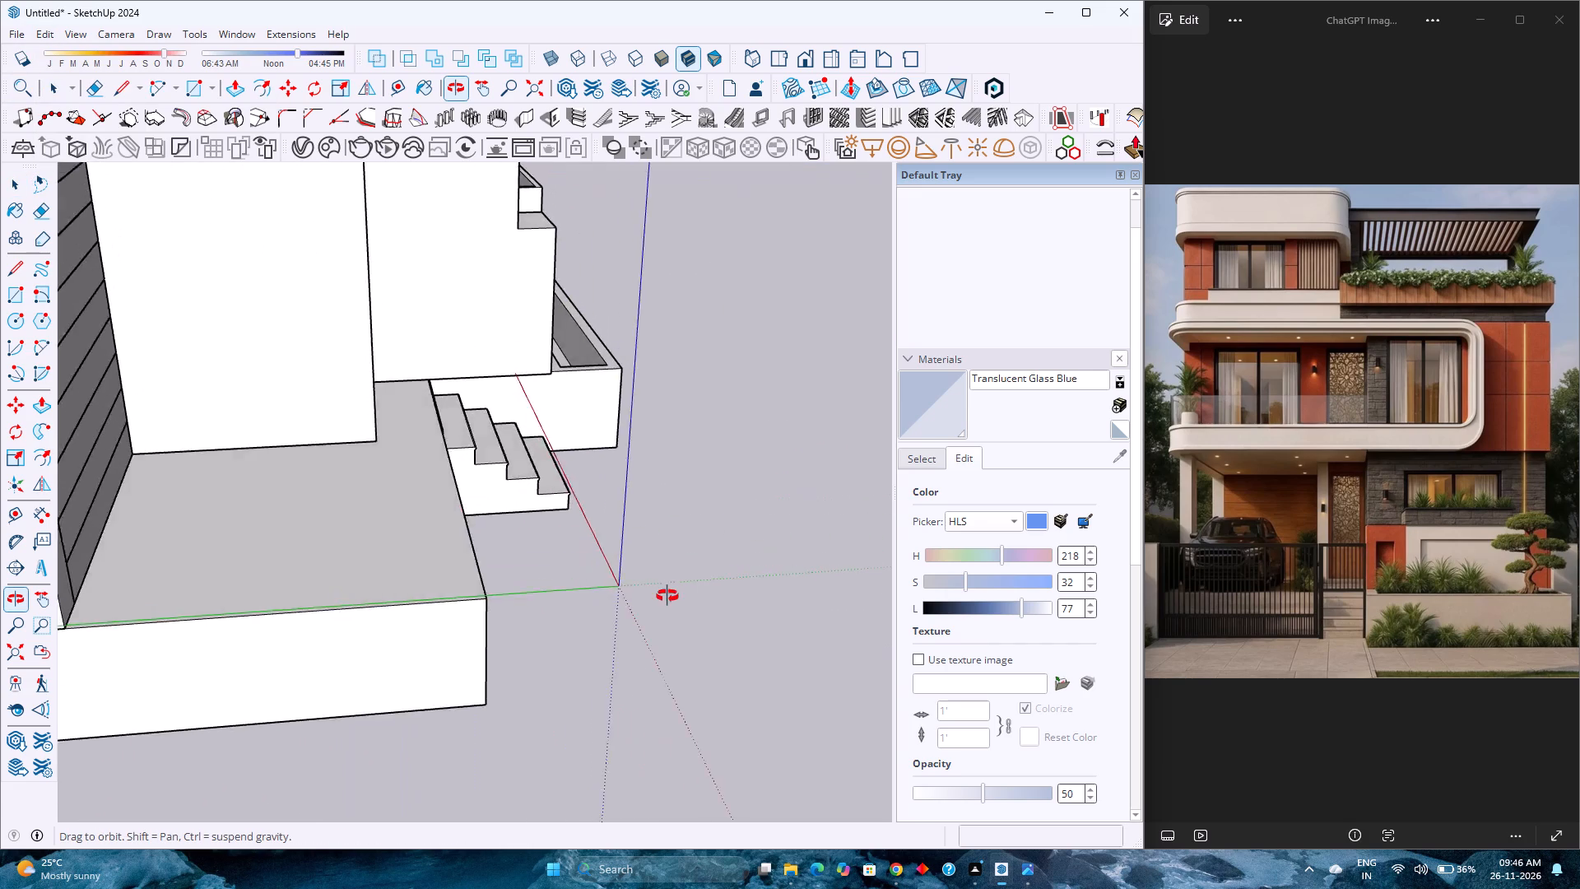
{"action": "middle_click_drag", "start_coordinate": [667, 596], "coordinate": [64, 567]}
{"action": "middle_click", "coordinate": [64, 567]}
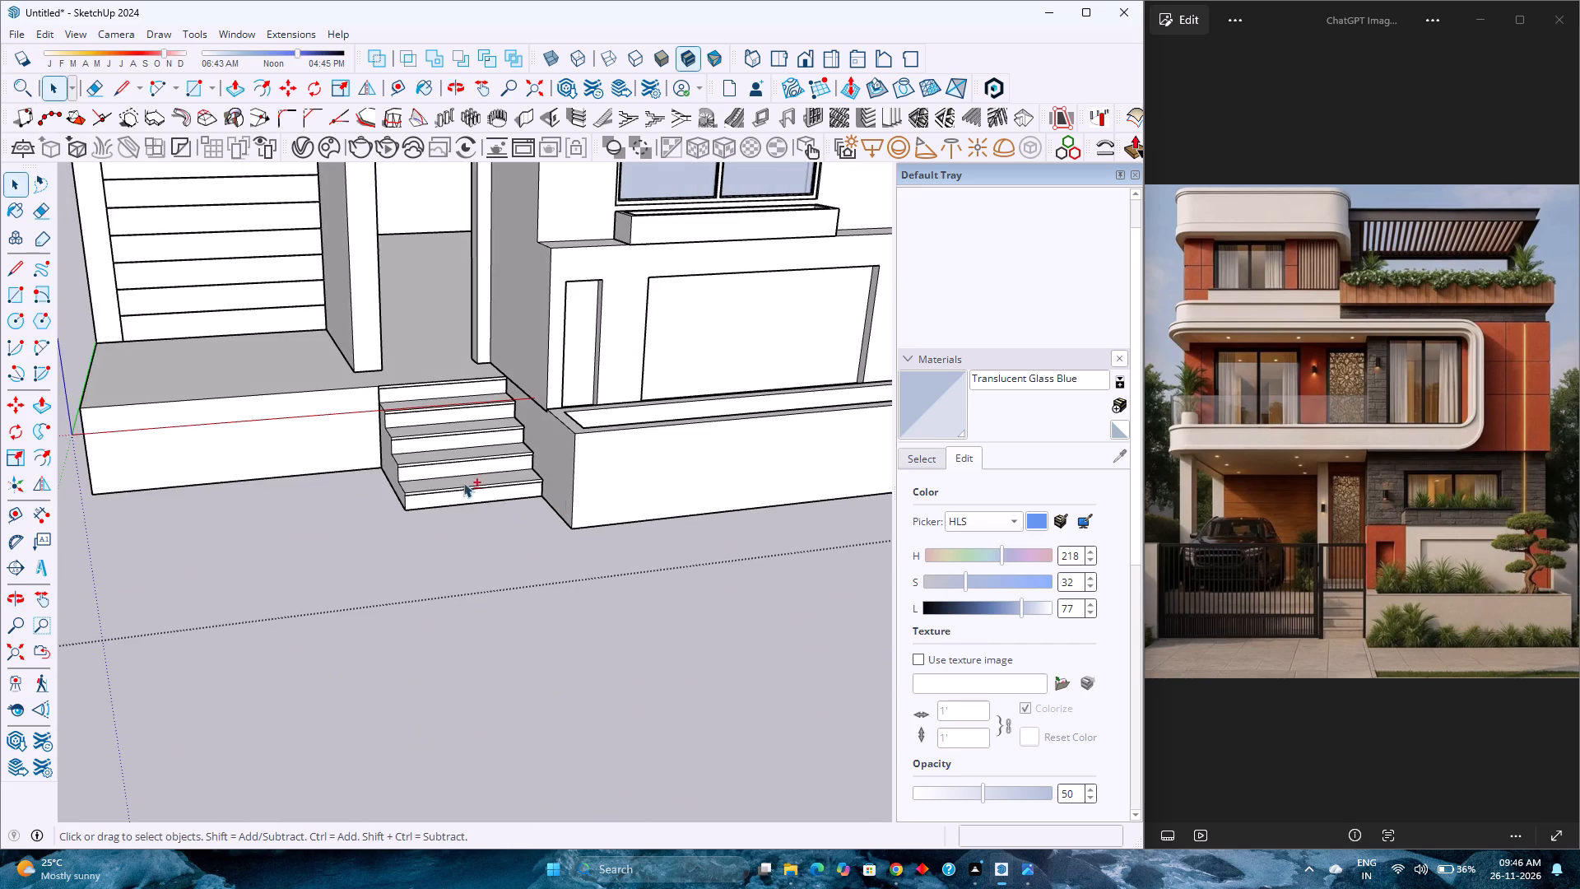
{"action": "middle_click_drag", "start_coordinate": [458, 481], "coordinate": [751, 494], "text": "shift"}
{"action": "middle_click_drag", "start_coordinate": [659, 511], "coordinate": [490, 498]}
{"action": "middle_click", "coordinate": [490, 497]}
{"action": "scroll", "coordinate": [486, 496], "scroll_direction": "down", "scroll_amount": 4}
{"action": "middle_click_drag", "start_coordinate": [449, 491], "coordinate": [898, 487]}
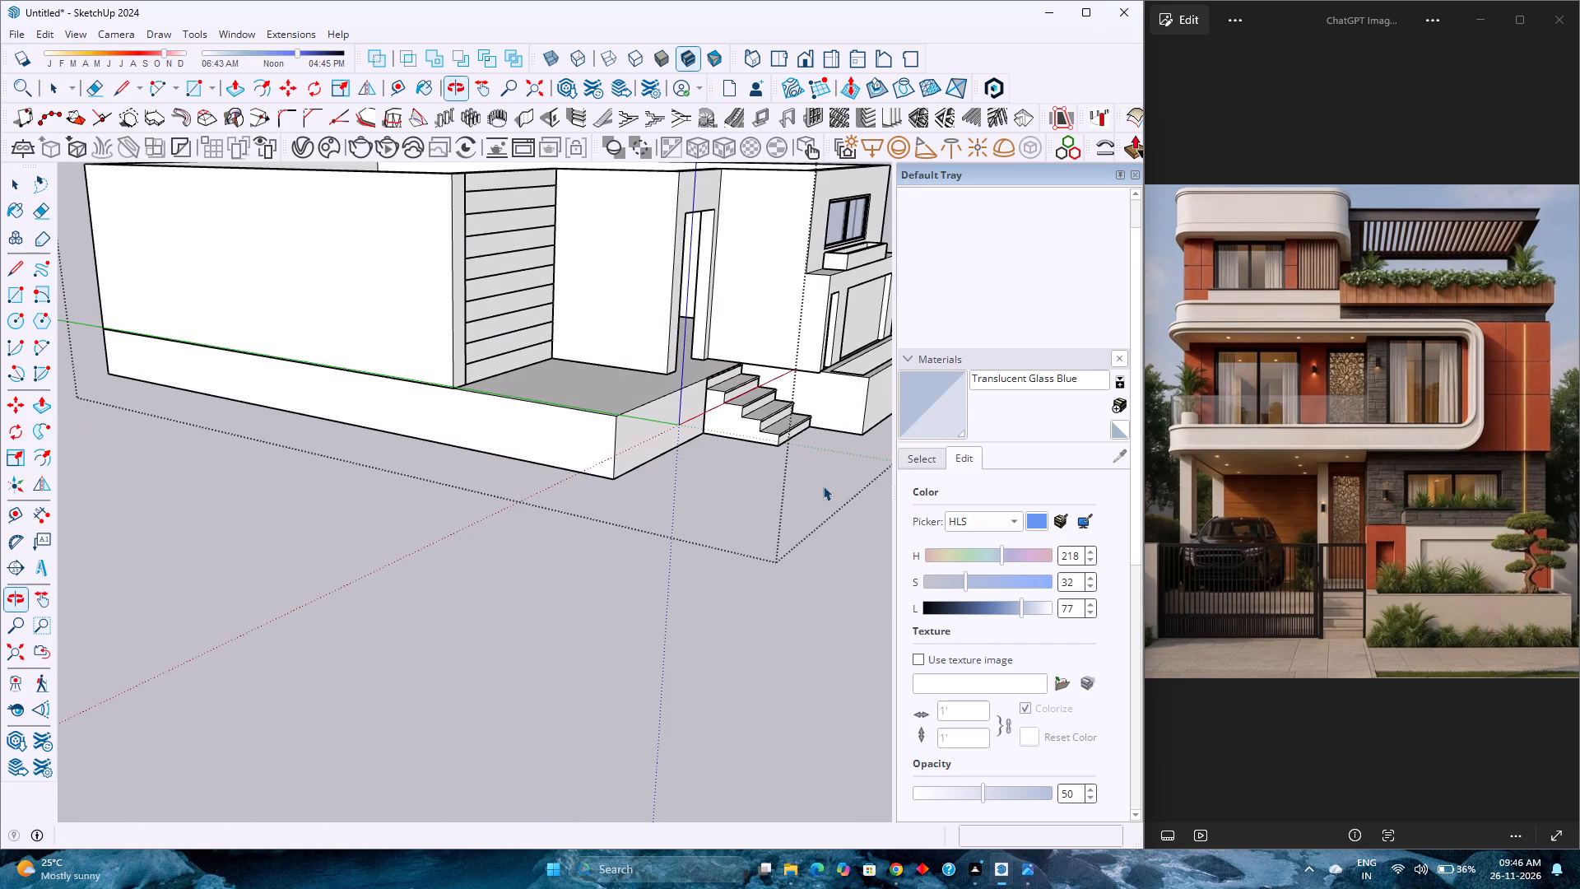
{"action": "scroll", "coordinate": [448, 488], "scroll_direction": "up", "scroll_amount": 3}
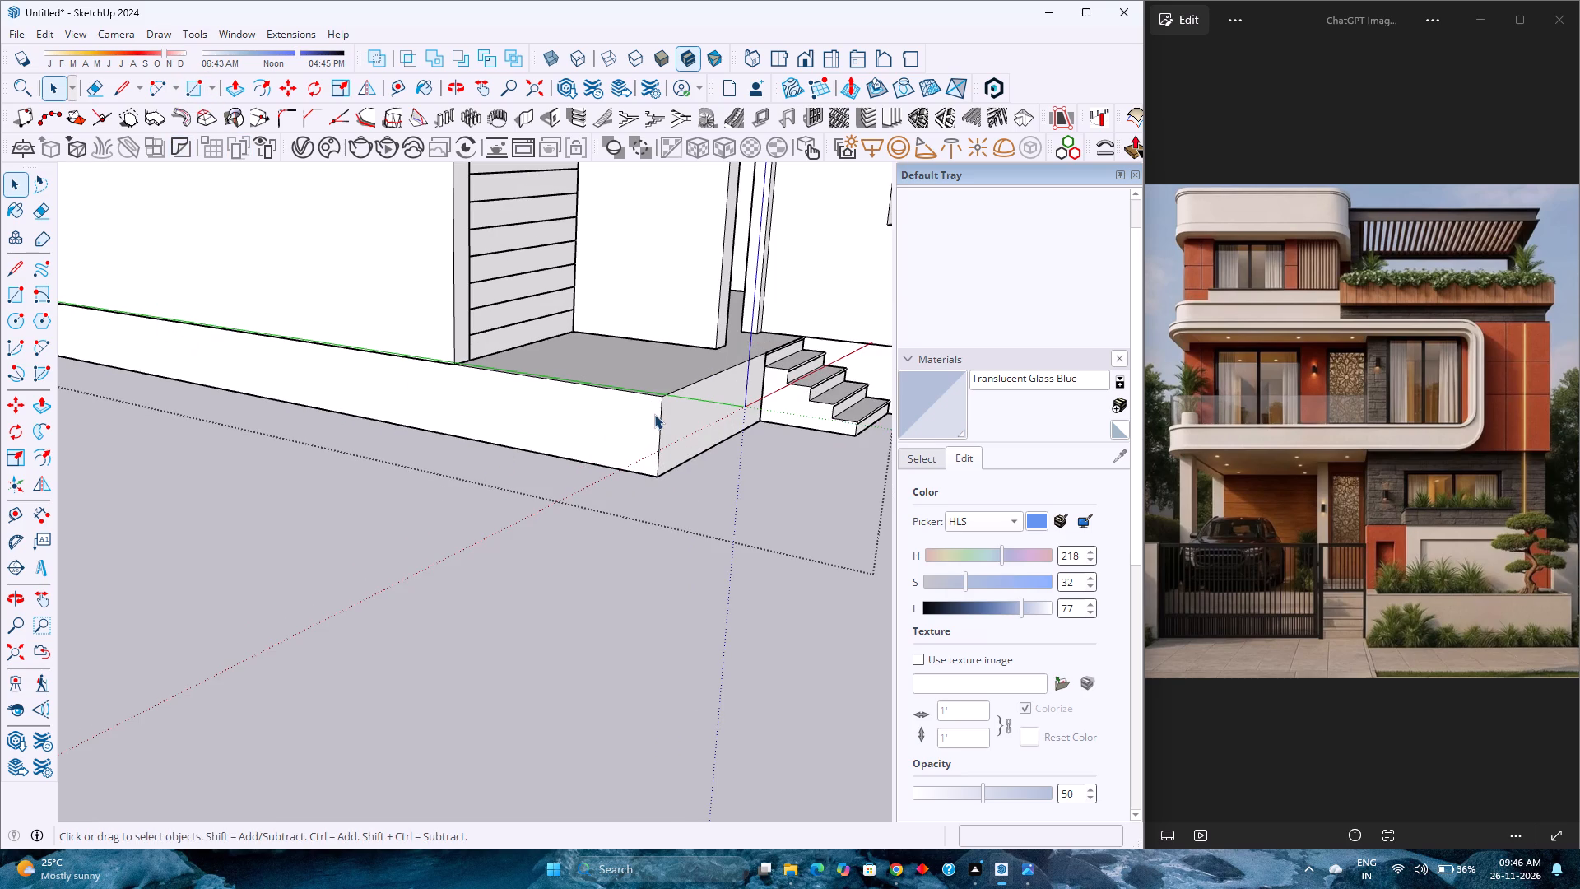
{"action": "scroll", "coordinate": [697, 407], "scroll_direction": "up", "scroll_amount": 2}
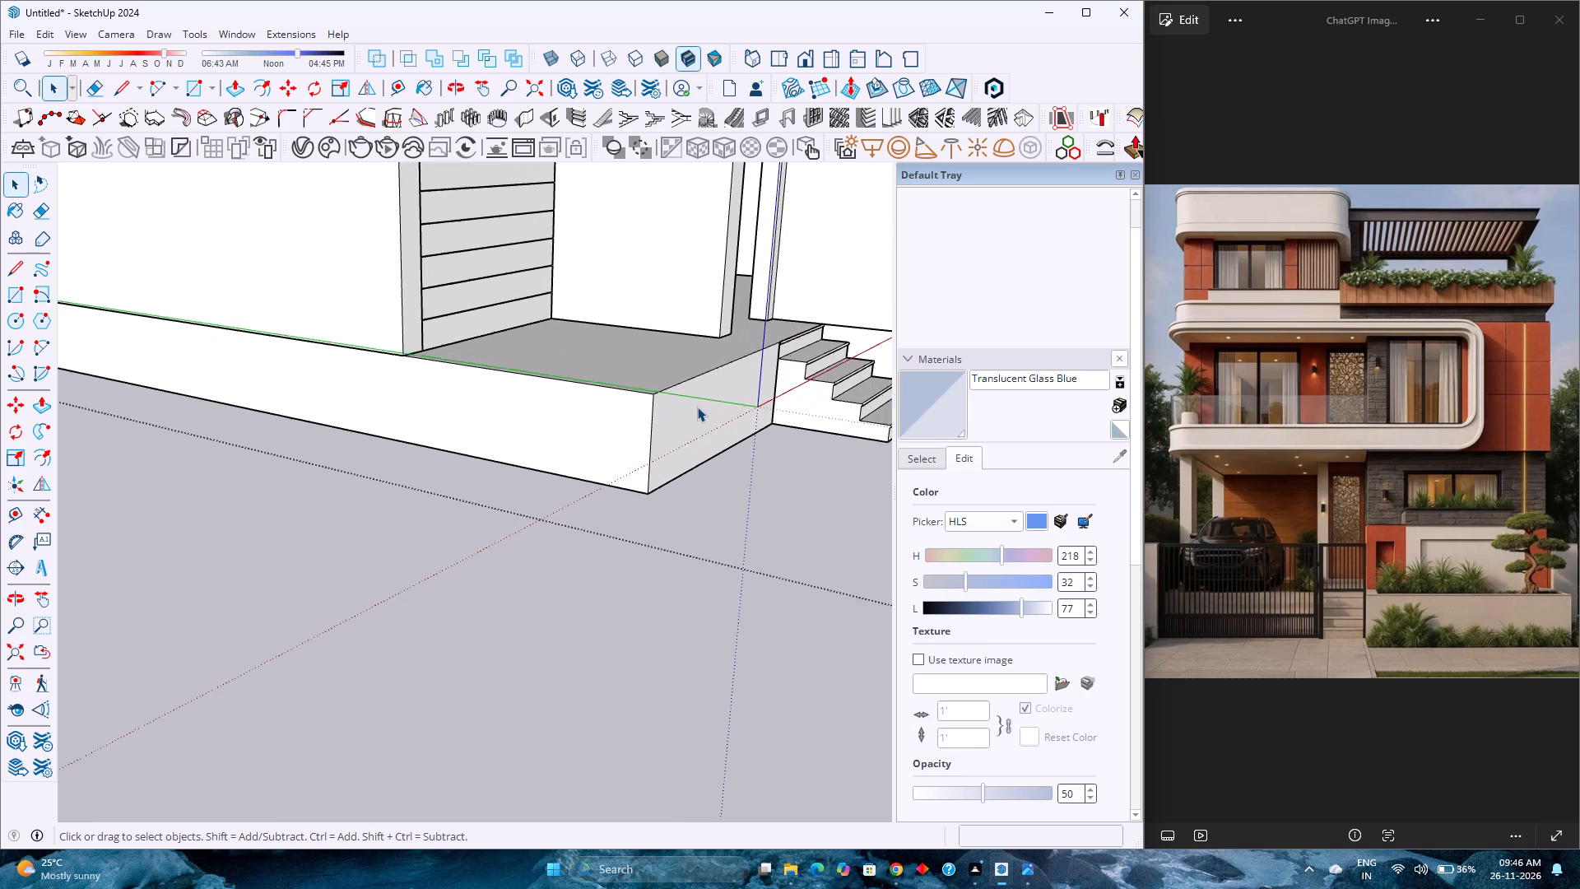
{"action": "scroll", "coordinate": [697, 407], "scroll_direction": "up", "scroll_amount": 4}
{"action": "middle_click_drag", "start_coordinate": [680, 414], "coordinate": [453, 403], "text": "shift"}
Inside the platform group, draw a triangular ramp profile at the platform's front corner, running along green to align with the stair's foot.
{"action": "left_click", "coordinate": [484, 417]}
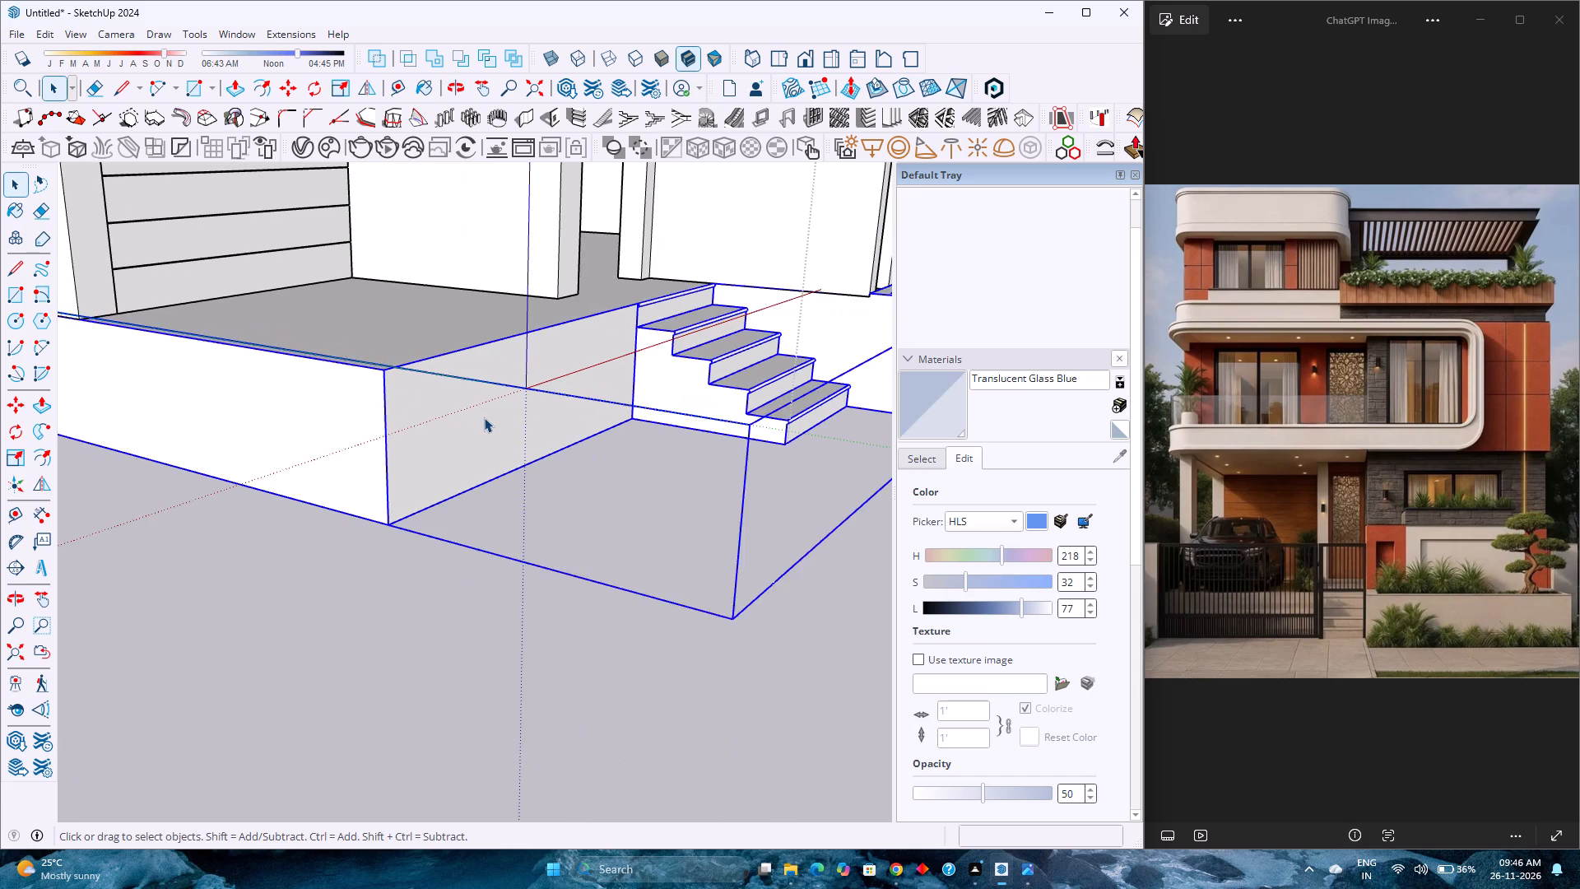
{"action": "left_click", "coordinate": [484, 417]}
{"action": "scroll", "coordinate": [484, 417], "scroll_direction": "up", "scroll_amount": 3}
{"action": "left_click", "coordinate": [484, 417]}
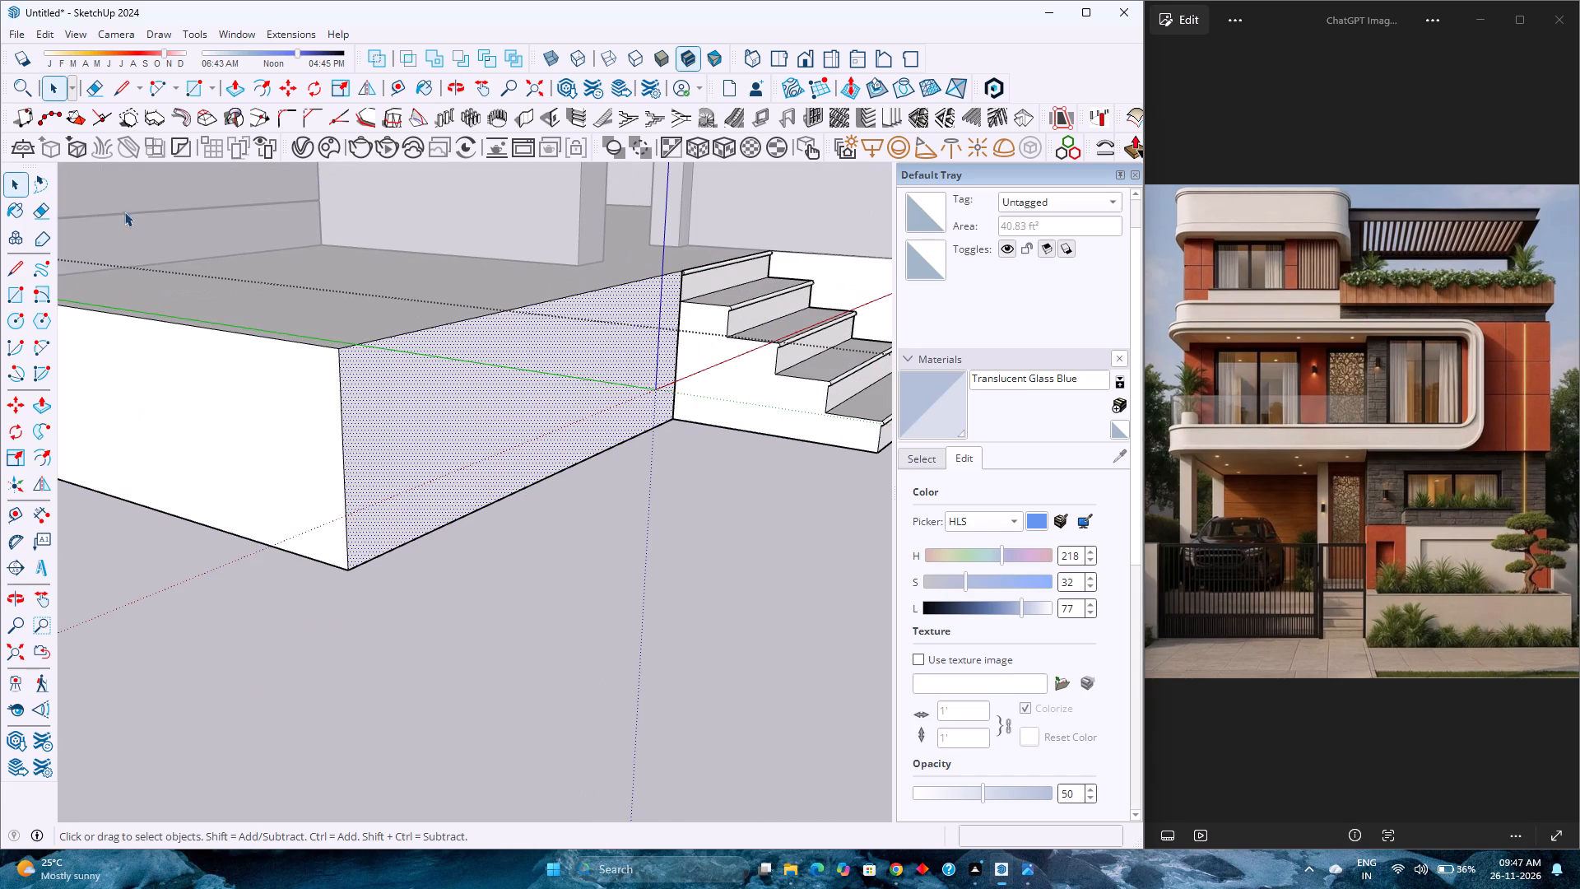
{"action": "left_click", "coordinate": [126, 96]}
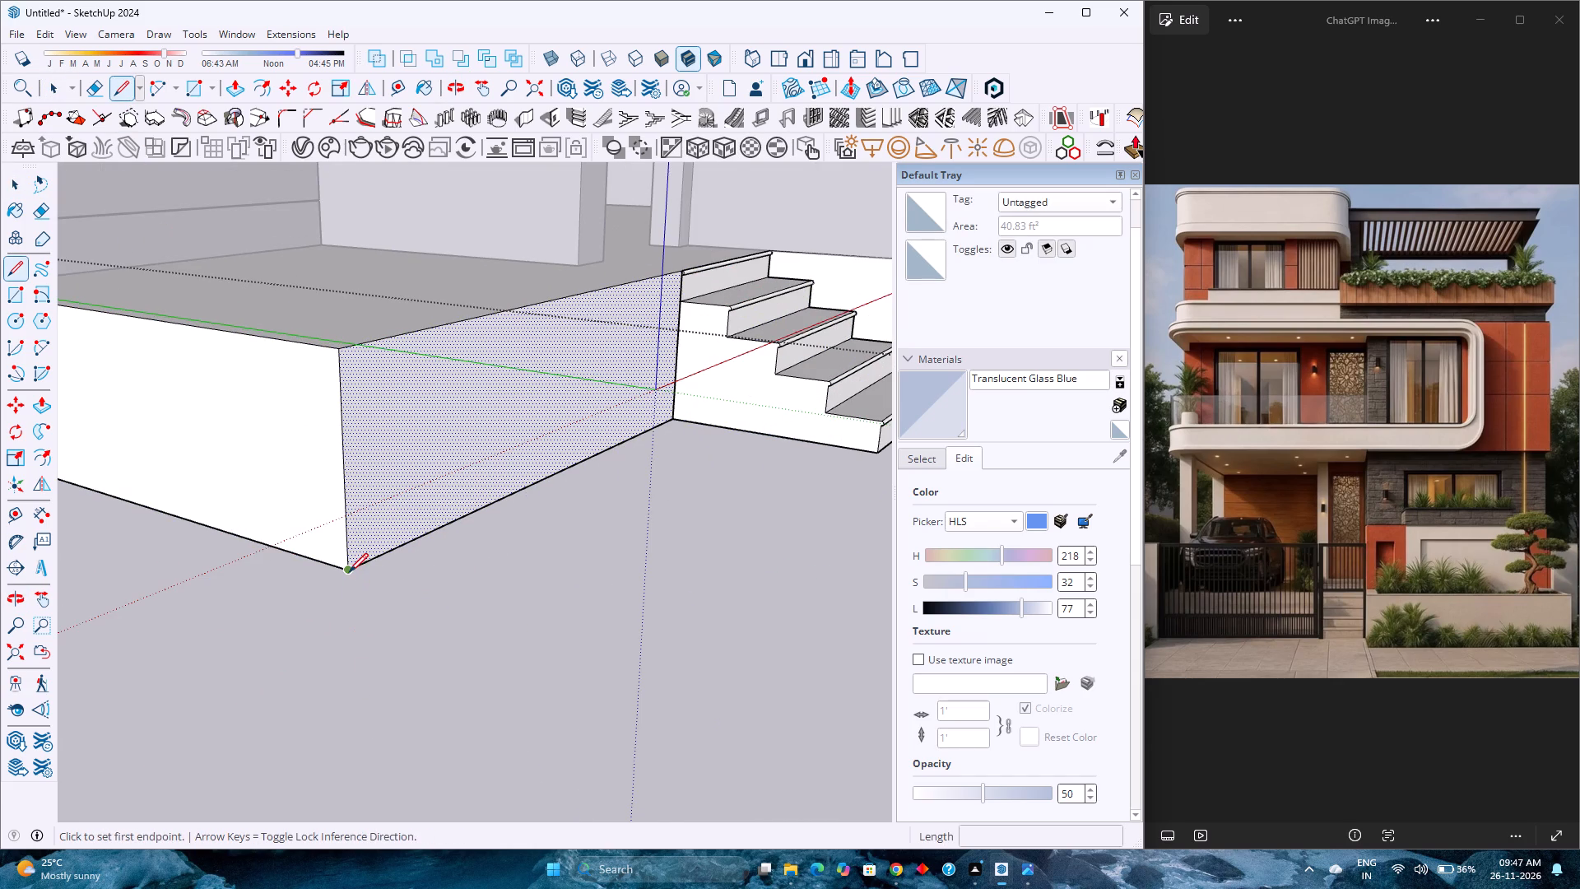
{"action": "left_click", "coordinate": [349, 572]}
{"action": "key", "text": "Left"}
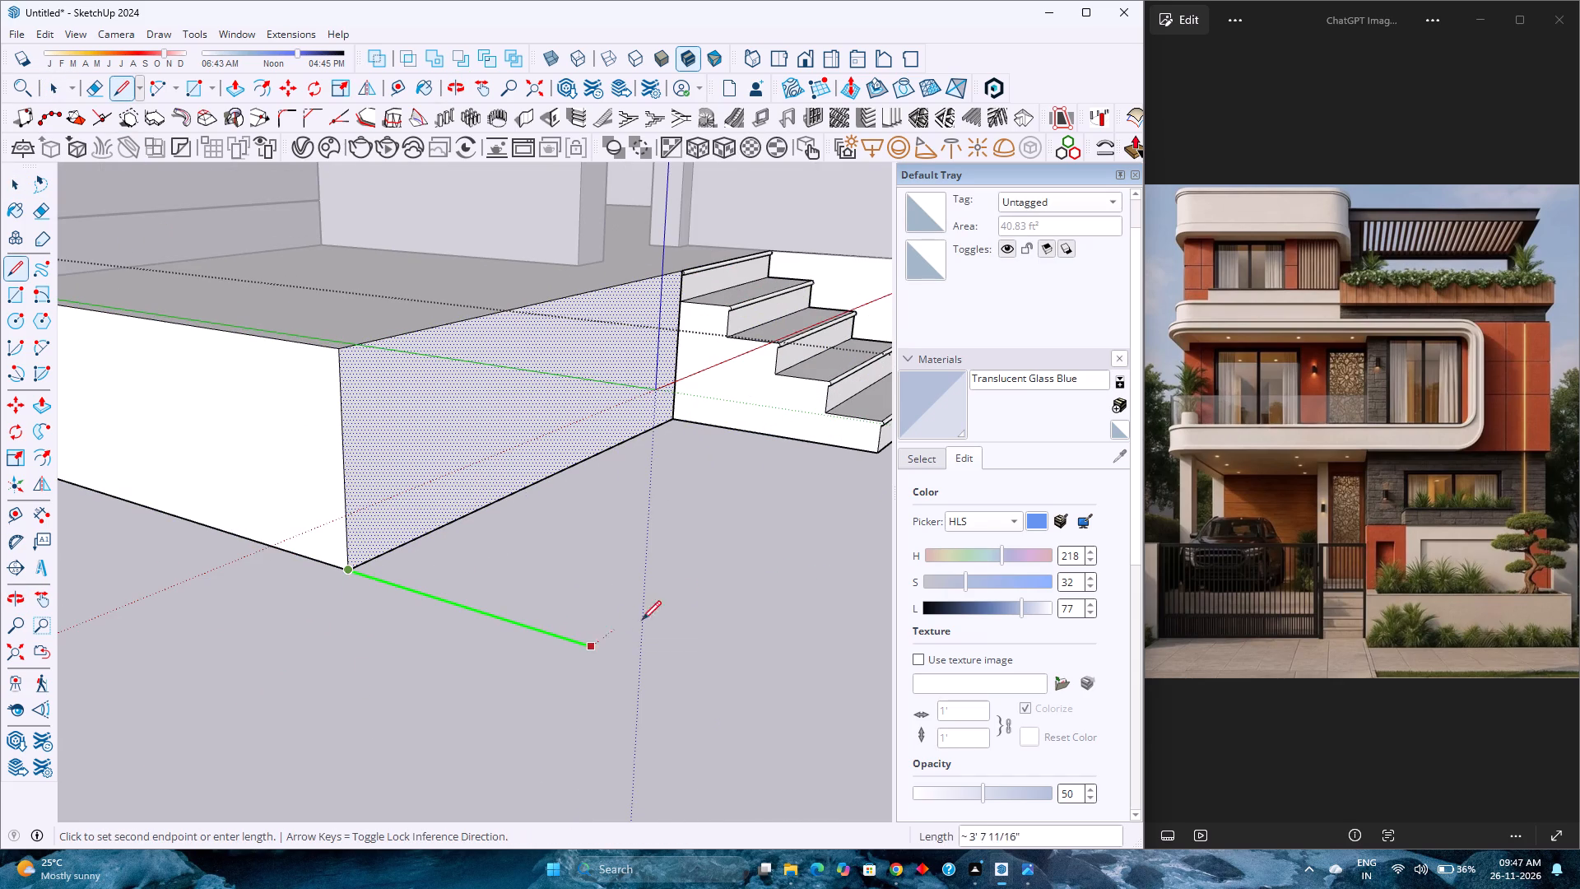
{"action": "scroll", "coordinate": [745, 537], "scroll_direction": "down", "scroll_amount": 2}
{"action": "middle_click", "coordinate": [743, 538]}
{"action": "middle_click_drag", "start_coordinate": [737, 542], "coordinate": [699, 557]}
{"action": "middle_click", "coordinate": [699, 557]}
{"action": "middle_click_drag", "start_coordinate": [699, 557], "coordinate": [536, 564], "text": "shift"}
{"action": "middle_click", "coordinate": [536, 564], "text": "shift"}
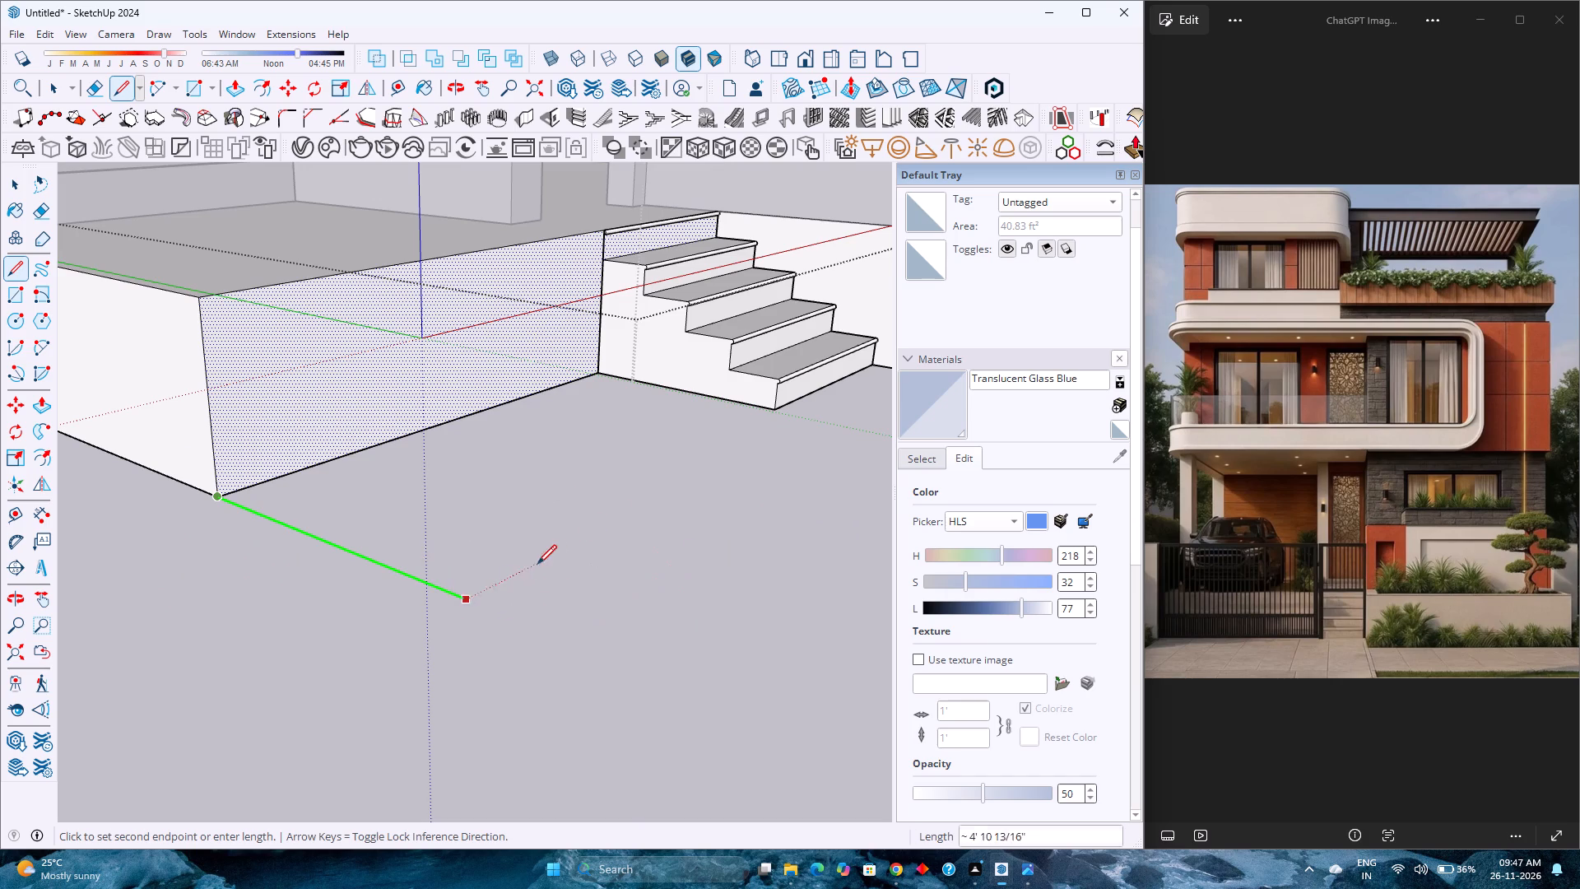
{"action": "left_click", "coordinate": [774, 412]}
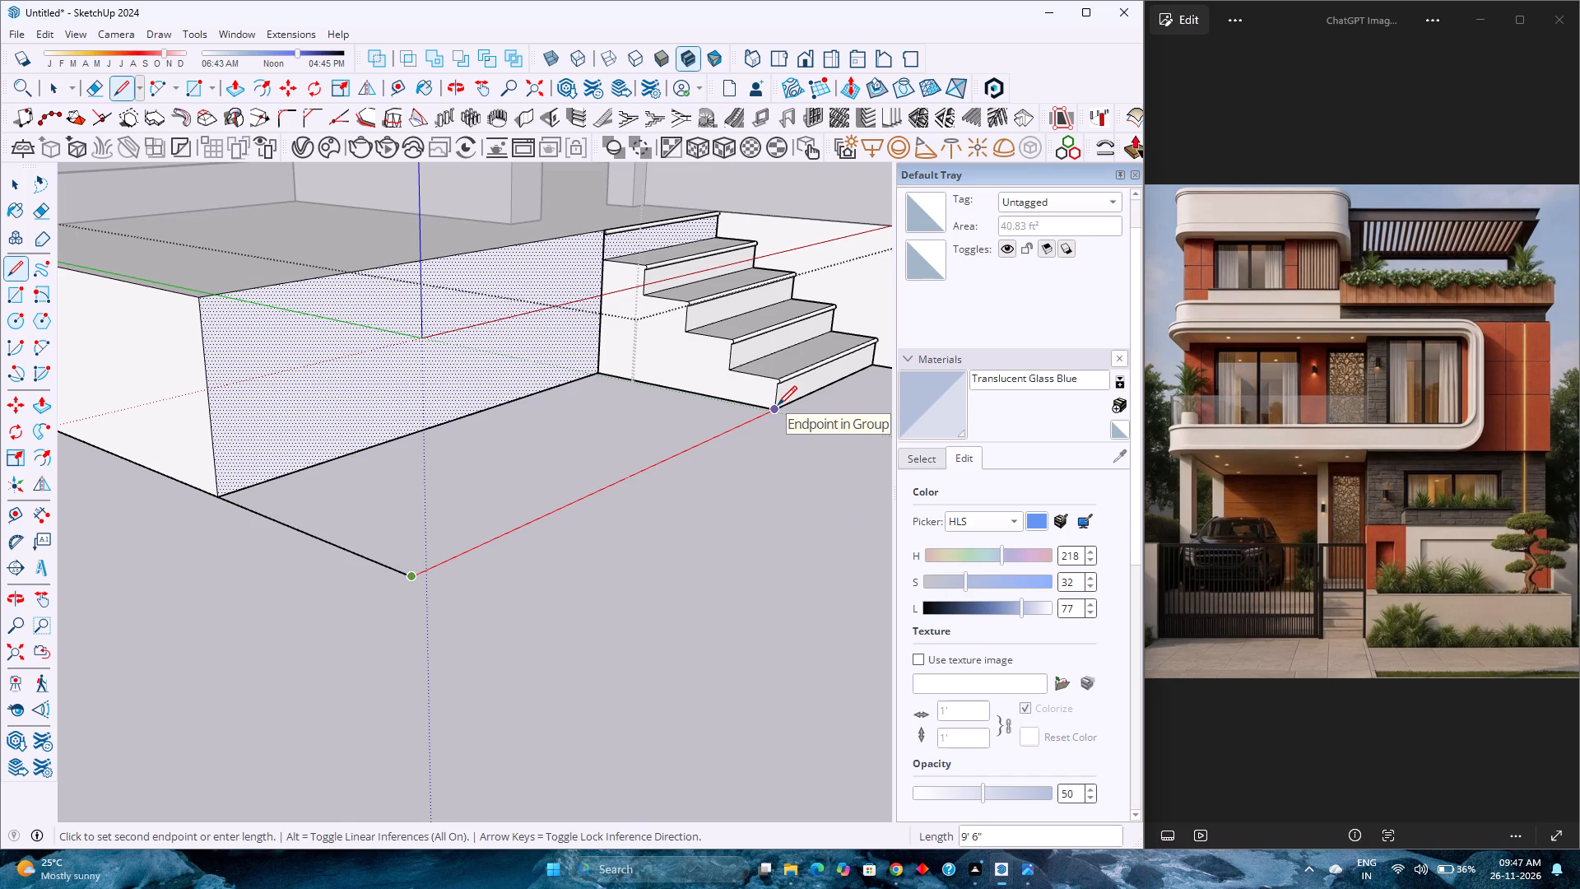
{"action": "left_click", "coordinate": [199, 293]}
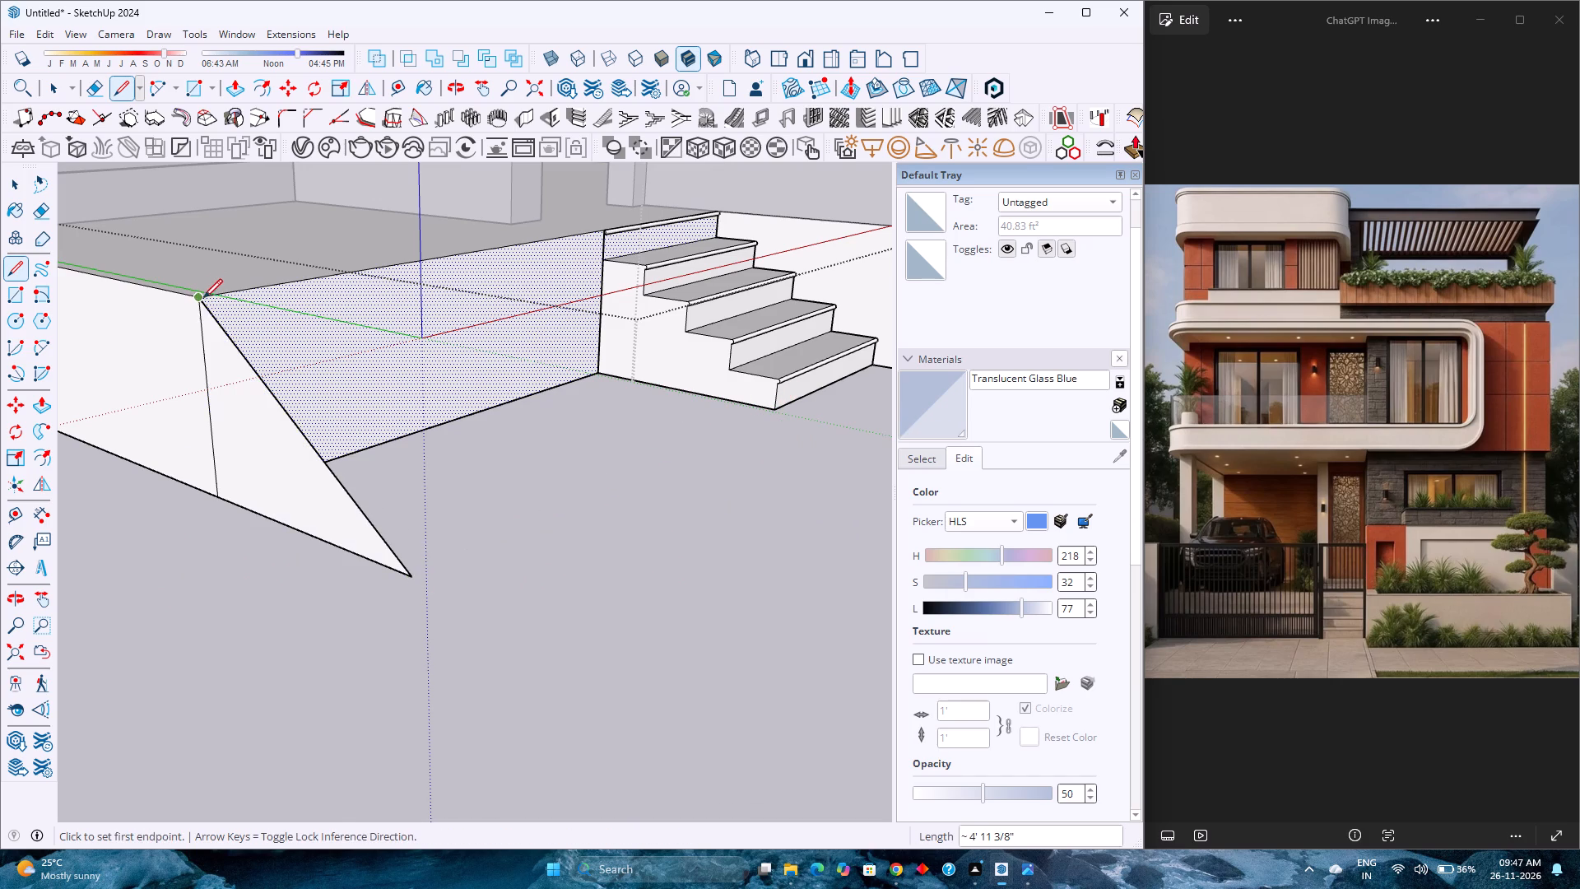
Push/Pull the triangular ramp profile 9'6" across the platform's front until it meets the side of the entrance stair.
{"action": "key", "text": "p"}
{"action": "key", "text": "Escape"}
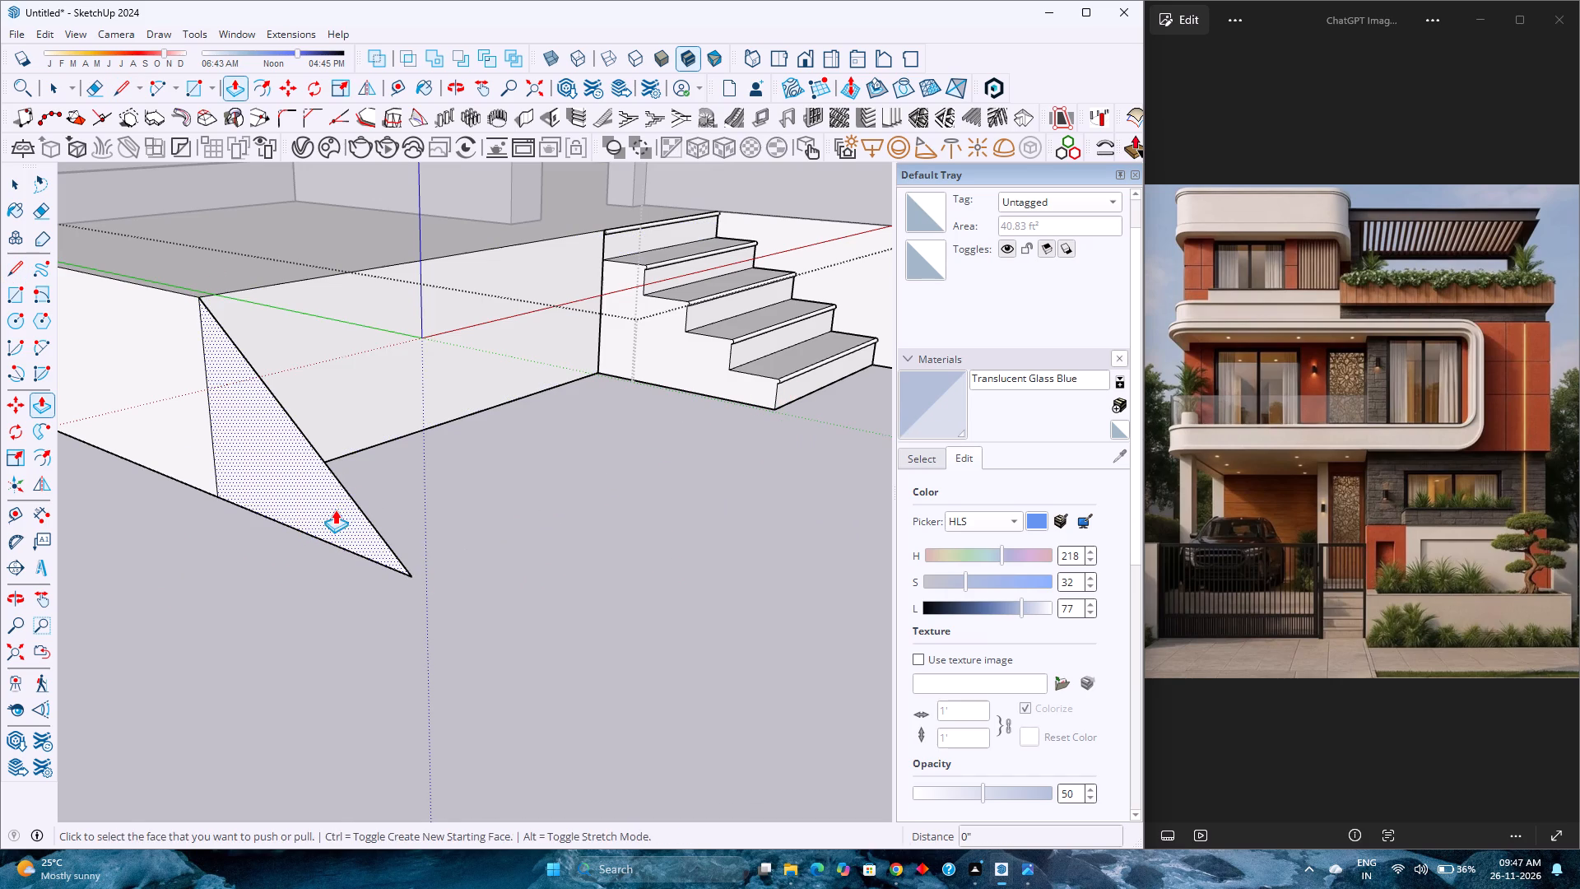
{"action": "left_click", "coordinate": [338, 505]}
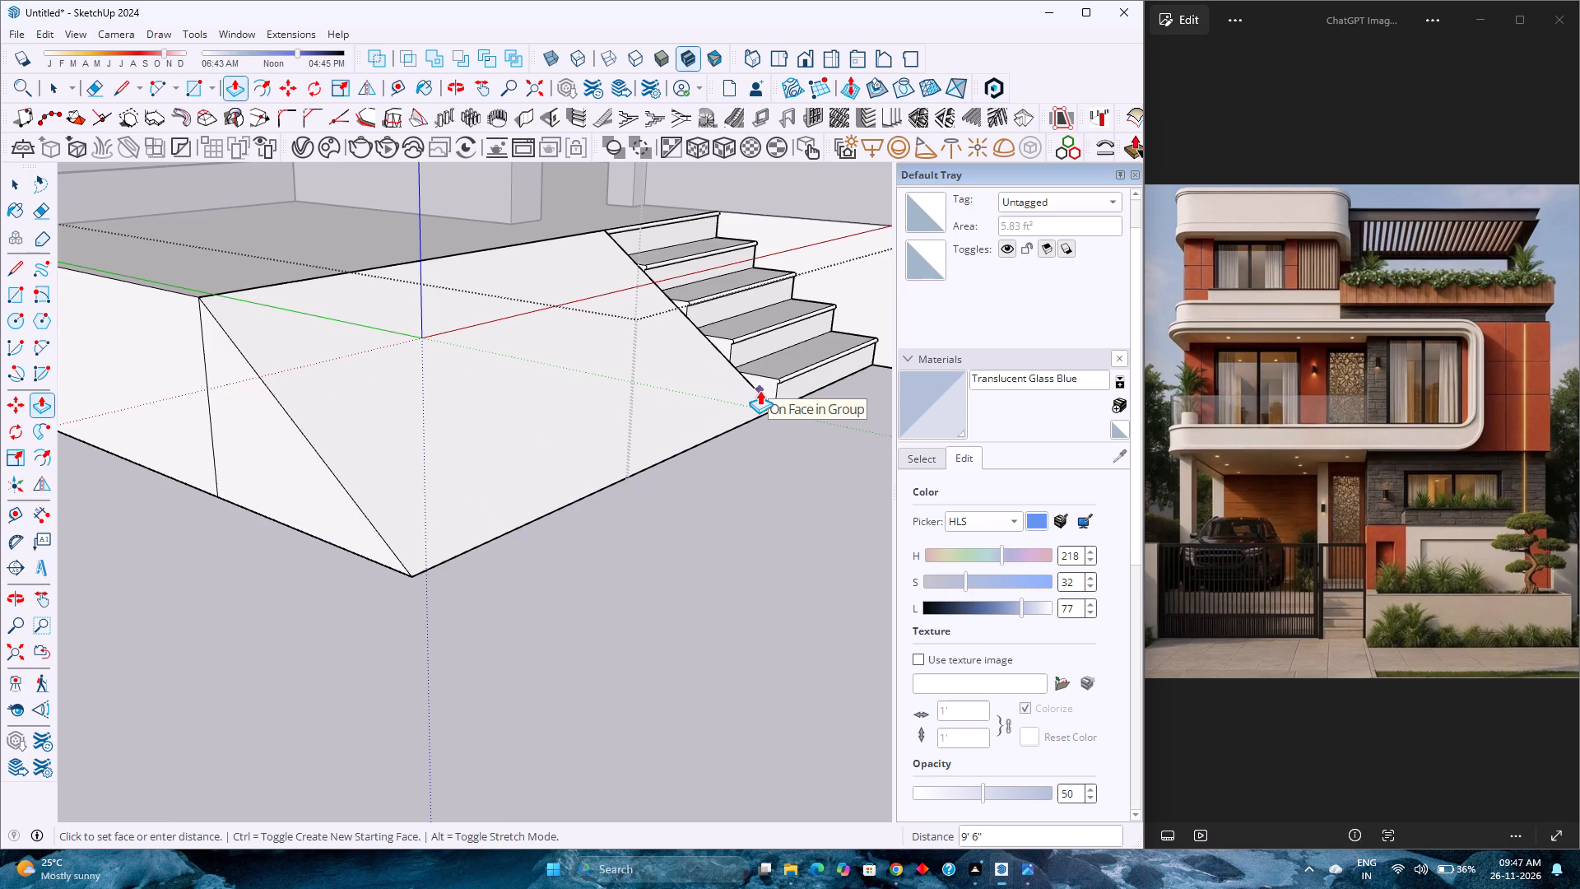
{"action": "left_click", "coordinate": [760, 390]}
Erase the leftover edges where the ramp joins the platform's side face and underside, and leave the platform group.
{"action": "scroll", "coordinate": [640, 510], "scroll_direction": "down", "scroll_amount": 1}
{"action": "middle_click_drag", "start_coordinate": [640, 510], "coordinate": [635, 324]}
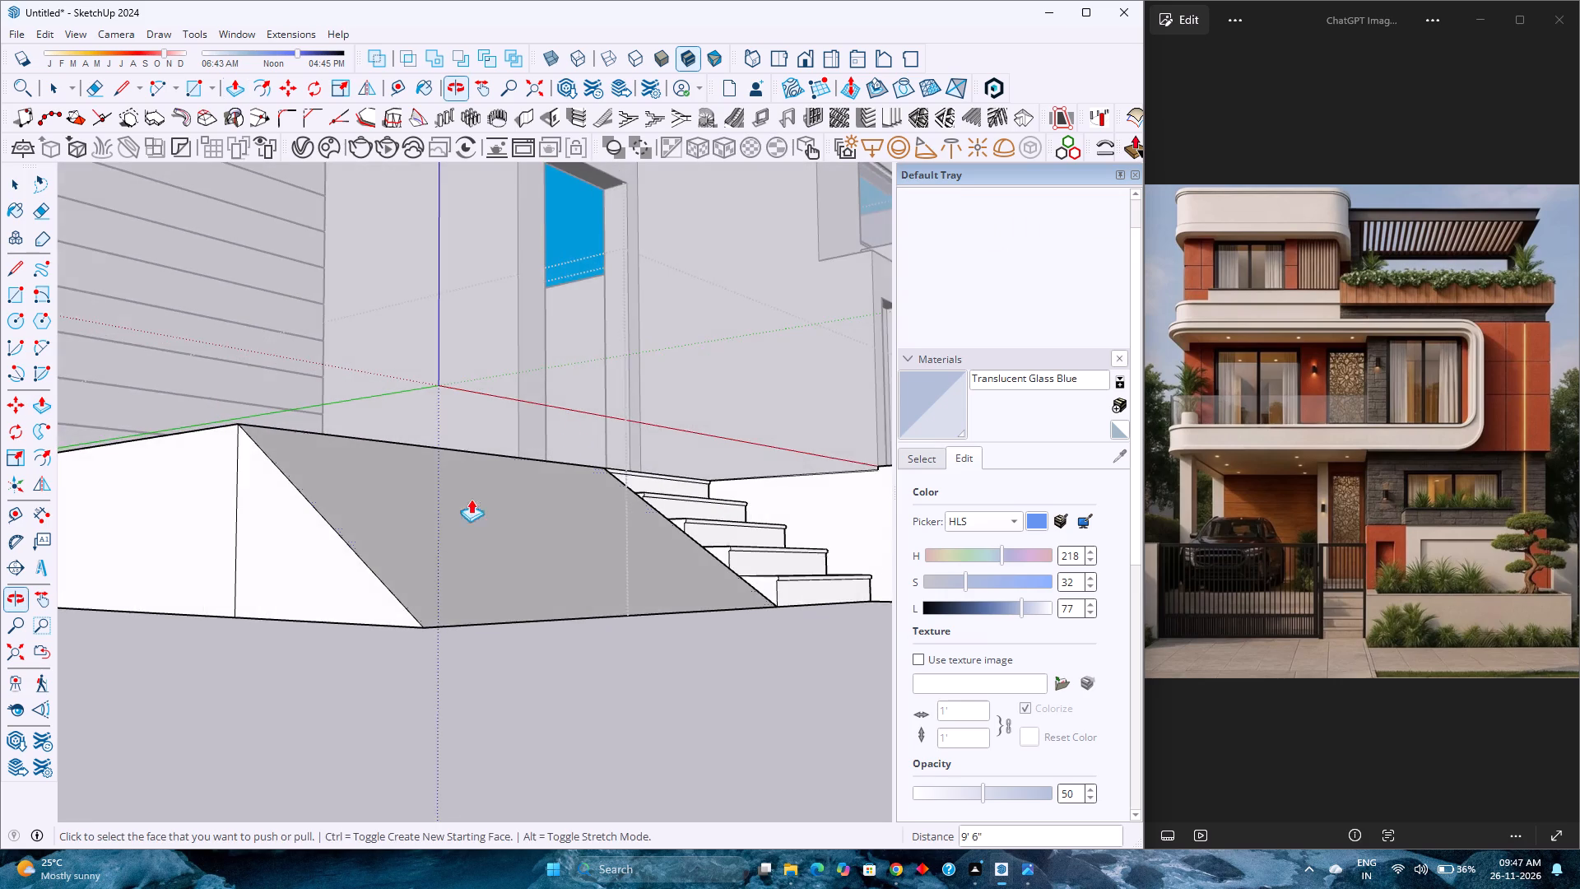
{"action": "scroll", "coordinate": [470, 499], "scroll_direction": "down", "scroll_amount": 2}
{"action": "key", "text": "e"}
{"action": "left_click_drag", "start_coordinate": [291, 510], "coordinate": [278, 498]}
{"action": "middle_click_drag", "start_coordinate": [321, 662], "coordinate": [378, 590]}
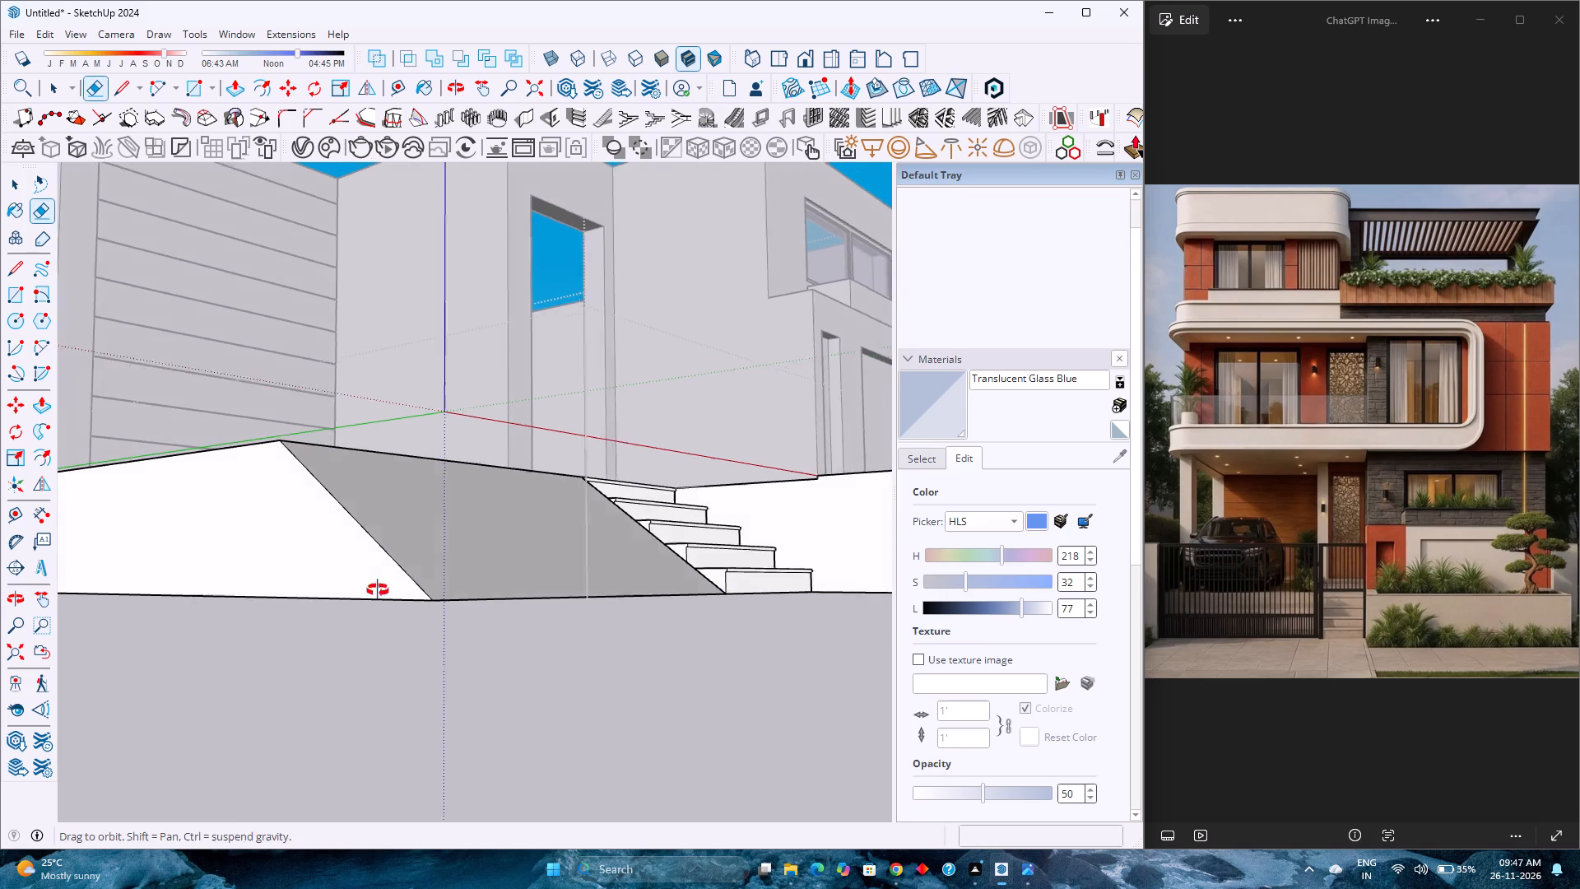
{"action": "middle_click_drag", "start_coordinate": [378, 590], "coordinate": [516, 376]}
{"action": "left_click_drag", "start_coordinate": [202, 756], "coordinate": [191, 760]}
{"action": "scroll", "coordinate": [328, 694], "scroll_direction": "down", "scroll_amount": 12}
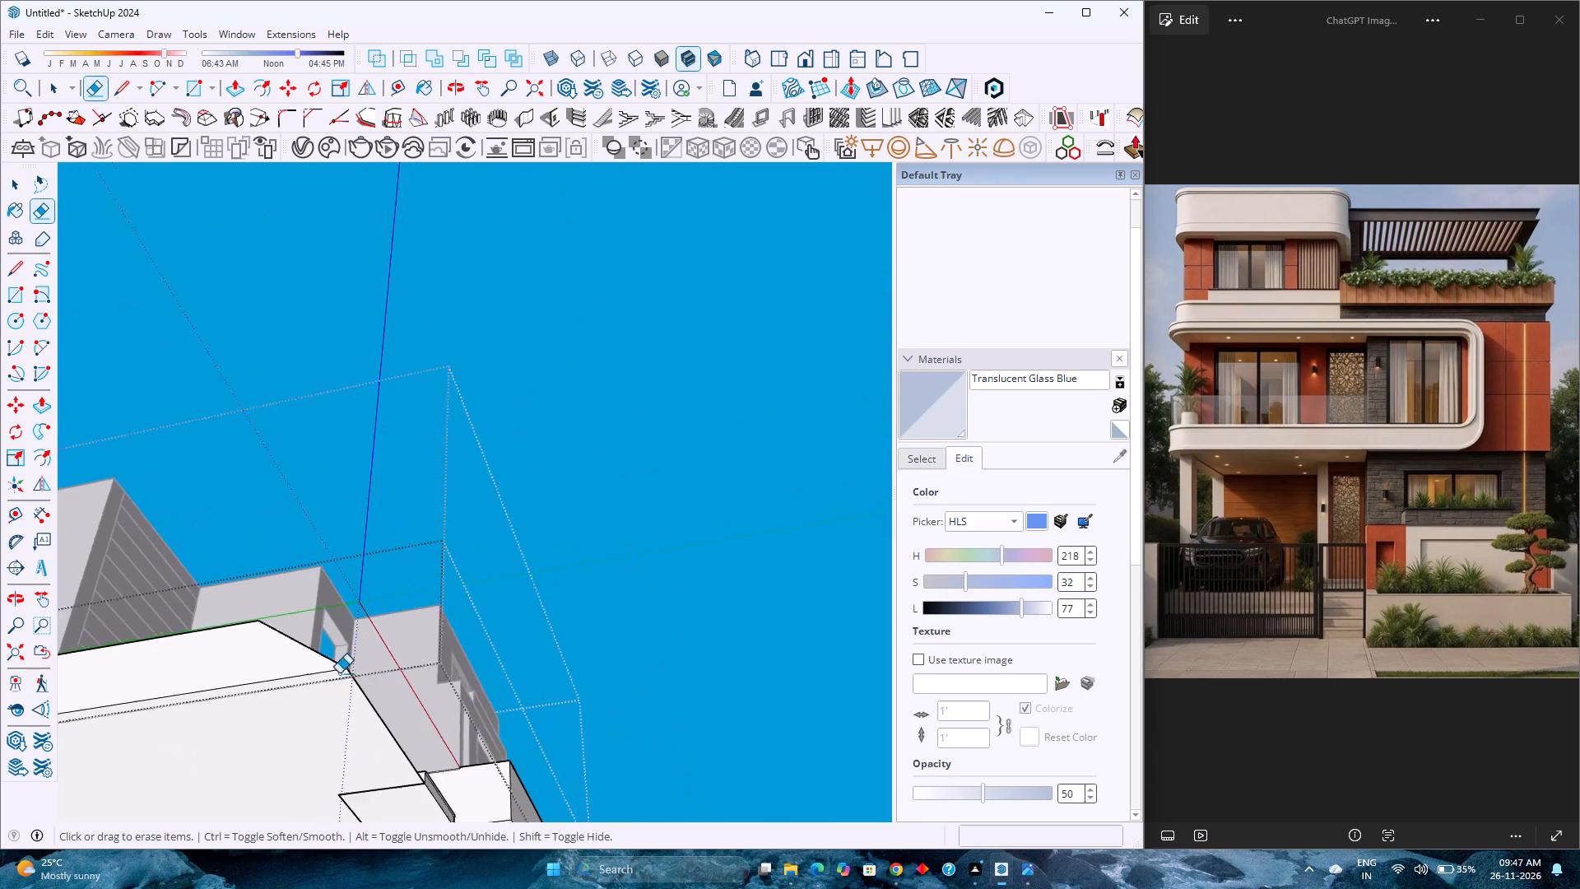
{"action": "scroll", "coordinate": [339, 673], "scroll_direction": "down", "scroll_amount": 5}
{"action": "middle_click_drag", "start_coordinate": [376, 727], "coordinate": [467, 589], "text": "shift"}
{"action": "scroll", "coordinate": [468, 589], "scroll_direction": "down", "scroll_amount": 1, "text": "shift"}
{"action": "middle_click_drag", "start_coordinate": [543, 617], "coordinate": [541, 631]}
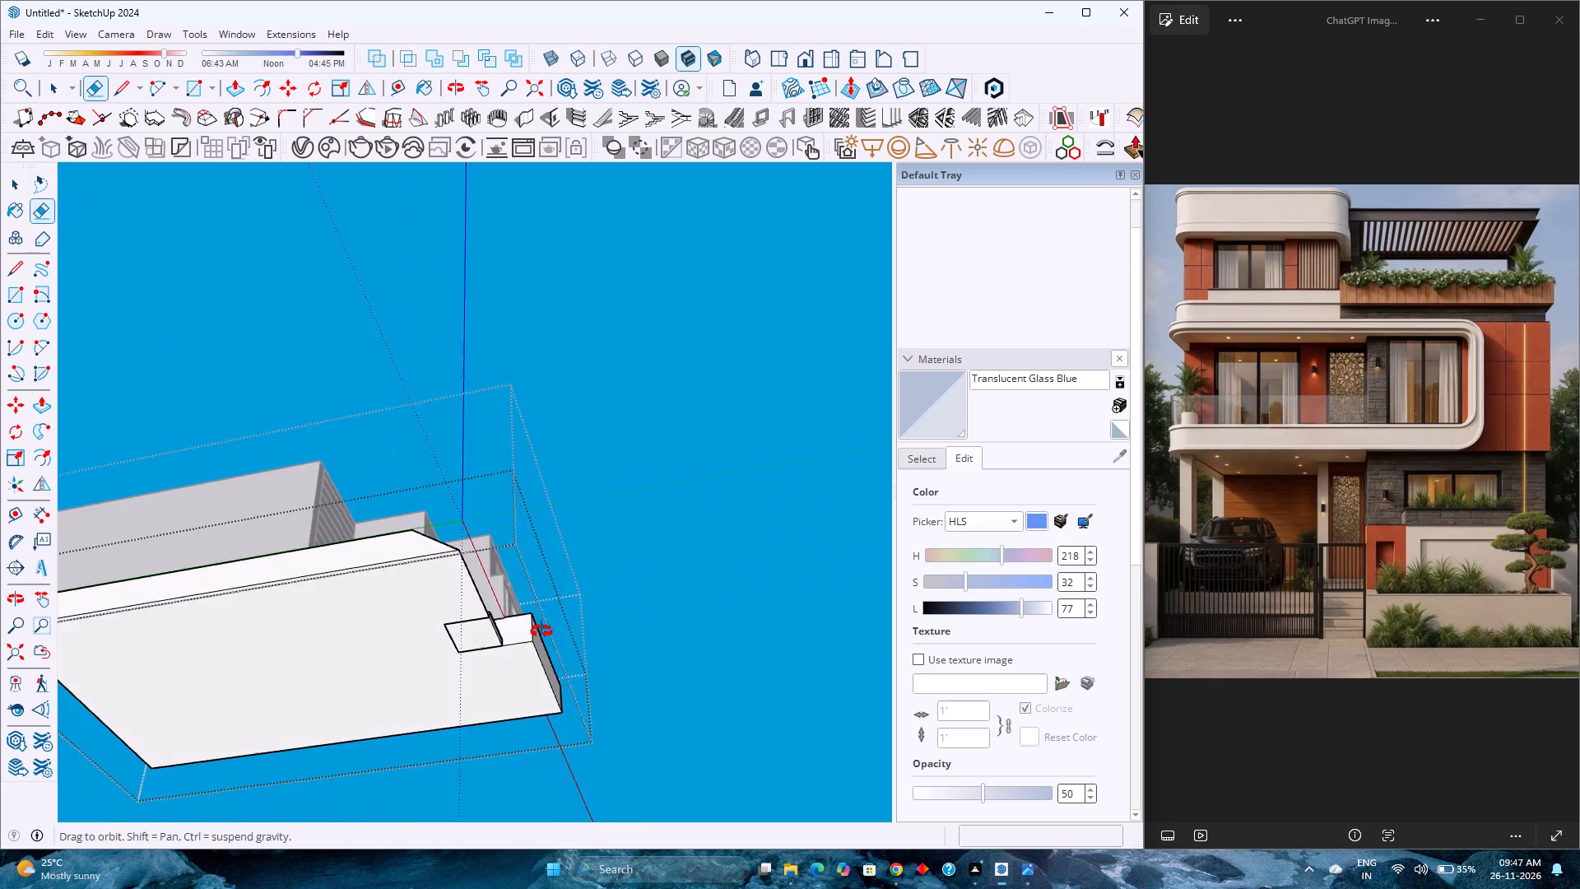
{"action": "middle_click_drag", "start_coordinate": [541, 631], "coordinate": [372, 888]}
{"action": "middle_click_drag", "start_coordinate": [523, 666], "coordinate": [550, 827]}
{"action": "scroll", "coordinate": [505, 676], "scroll_direction": "up", "scroll_amount": 11}
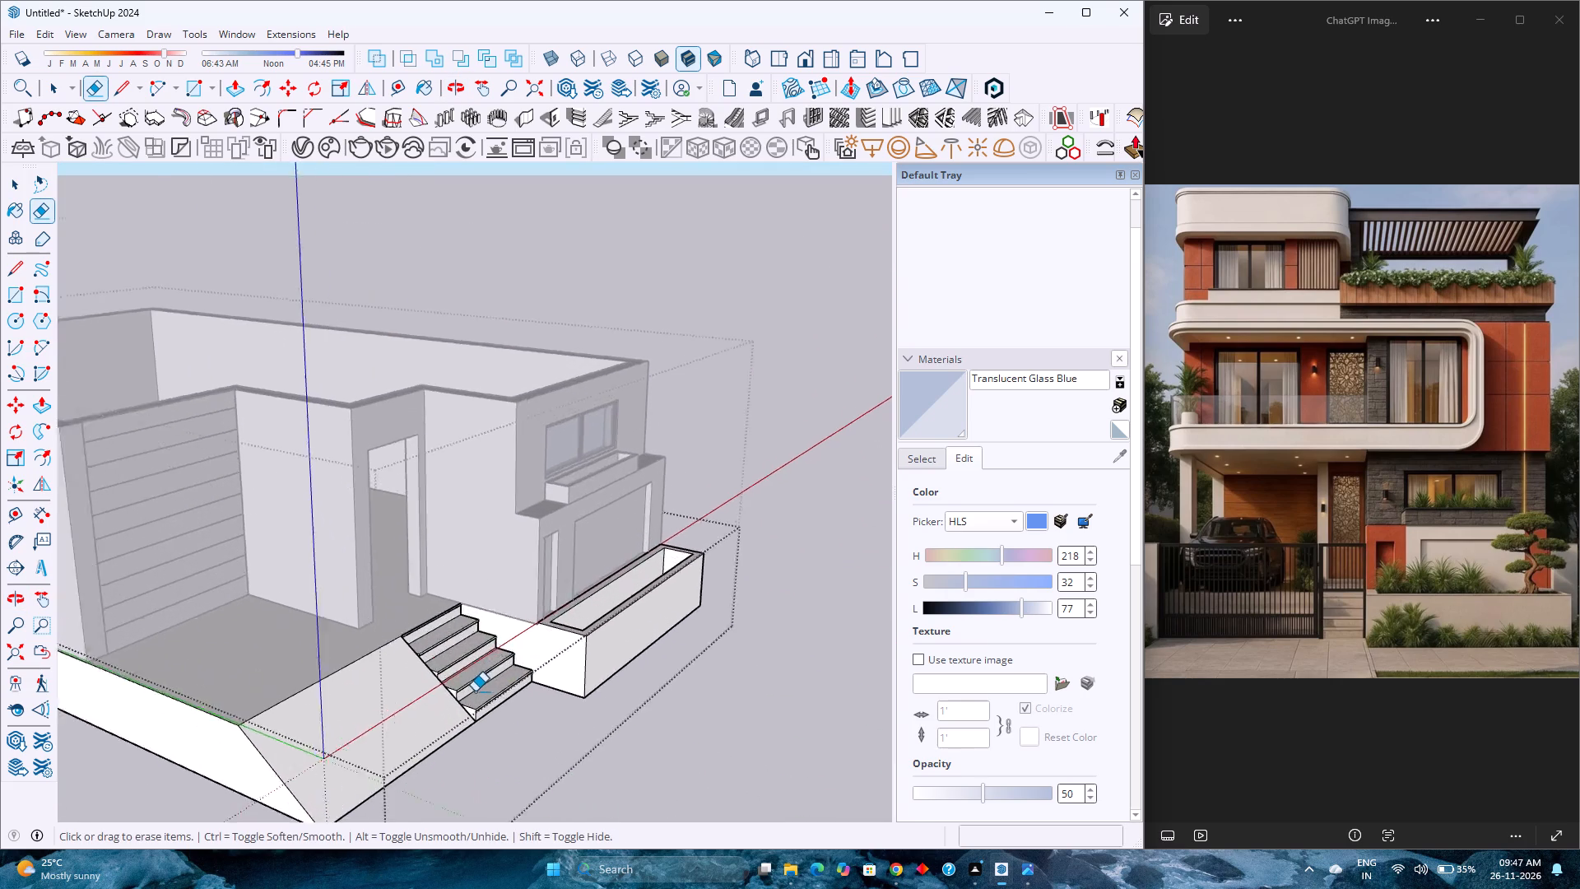
{"action": "scroll", "coordinate": [475, 691], "scroll_direction": "up", "scroll_amount": 6}
{"action": "key", "text": "space"}
{"action": "scroll", "coordinate": [474, 687], "scroll_direction": "down", "scroll_amount": 4}
{"action": "middle_click_drag", "start_coordinate": [472, 691], "coordinate": [555, 594], "text": "shift"}
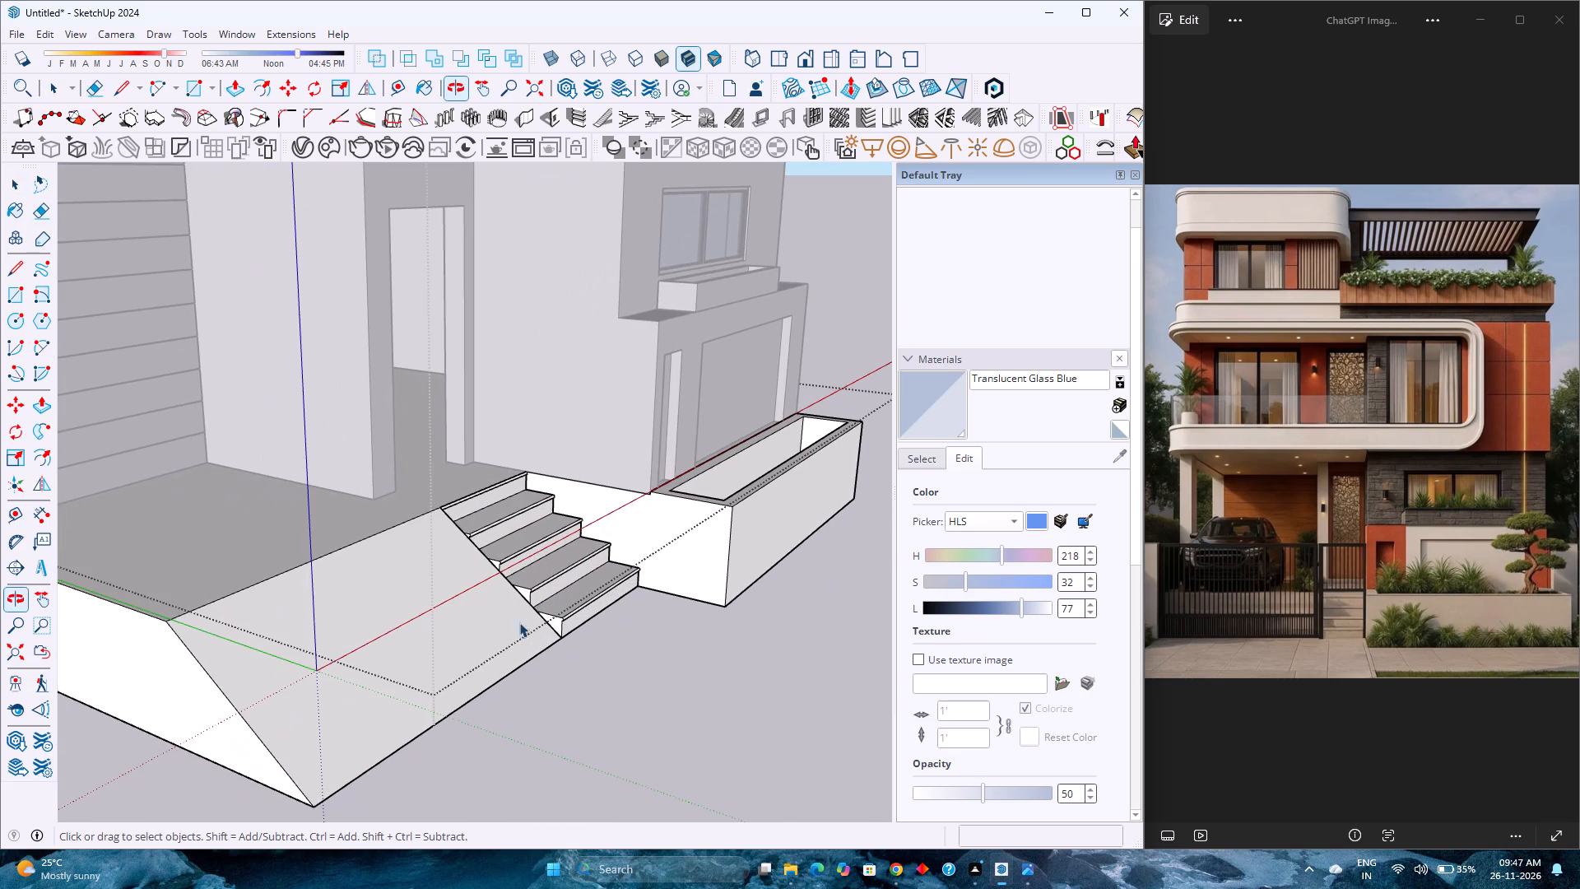
{"action": "left_click", "coordinate": [624, 710]}
{"action": "scroll", "coordinate": [619, 710], "scroll_direction": "down", "scroll_amount": 8}
{"action": "left_click", "coordinate": [748, 787]}
Review the new ramp together with the entrance stair, platform and facade from the front, side and above.
{"action": "middle_click_drag", "start_coordinate": [704, 763], "coordinate": [651, 756]}
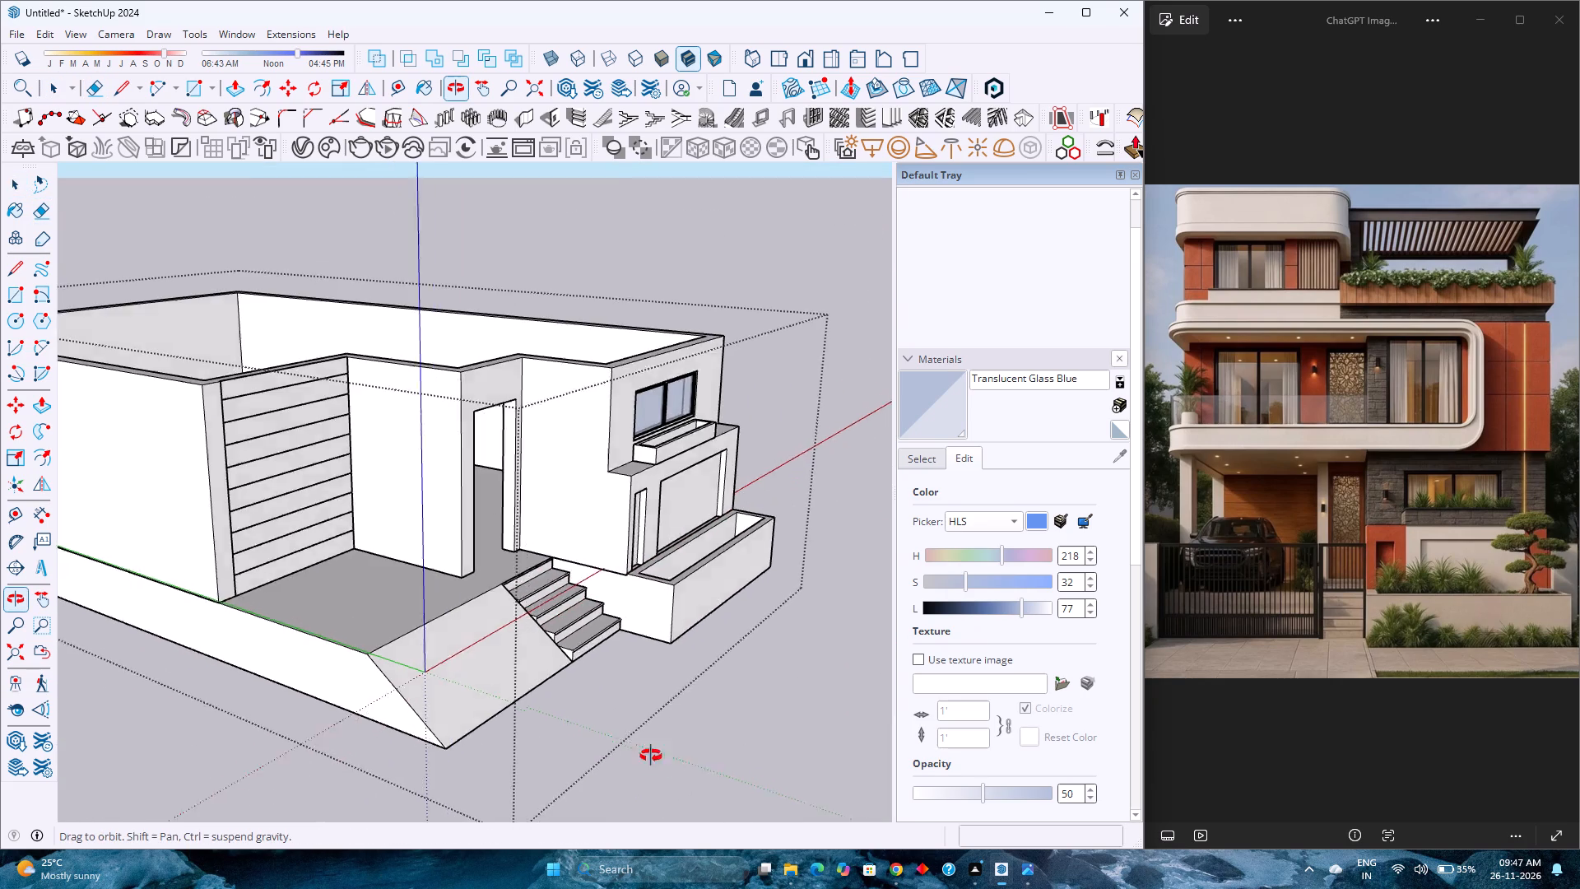
{"action": "middle_click_drag", "start_coordinate": [651, 756], "coordinate": [343, 677]}
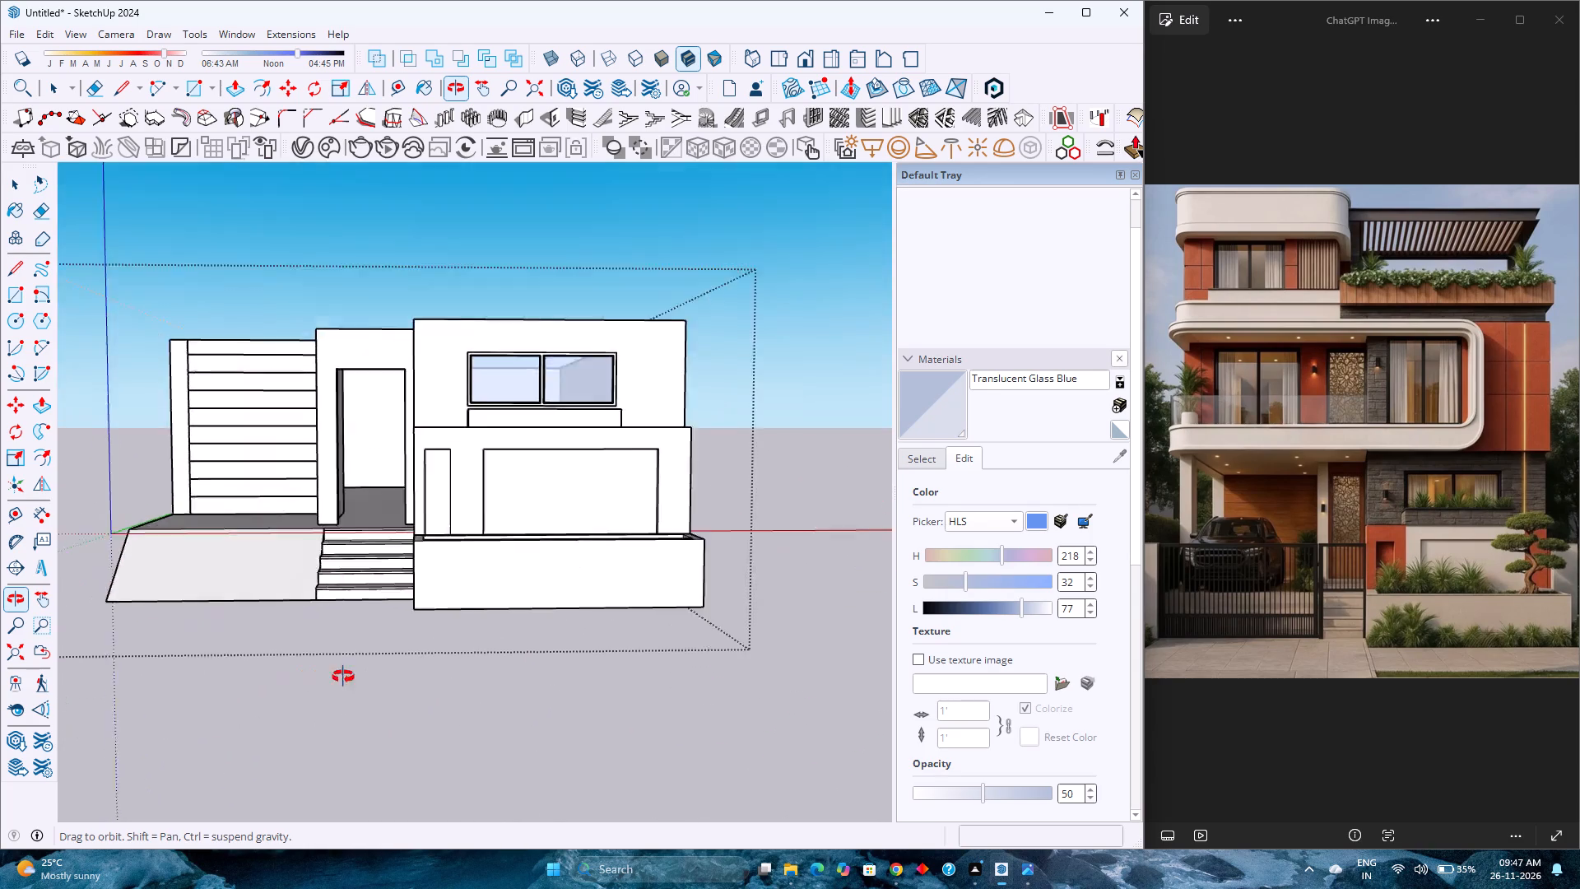
{"action": "middle_click_drag", "start_coordinate": [343, 677], "coordinate": [472, 695]}
{"action": "scroll", "coordinate": [467, 688], "scroll_direction": "down", "scroll_amount": 3}
{"action": "scroll", "coordinate": [388, 587], "scroll_direction": "up", "scroll_amount": 15}
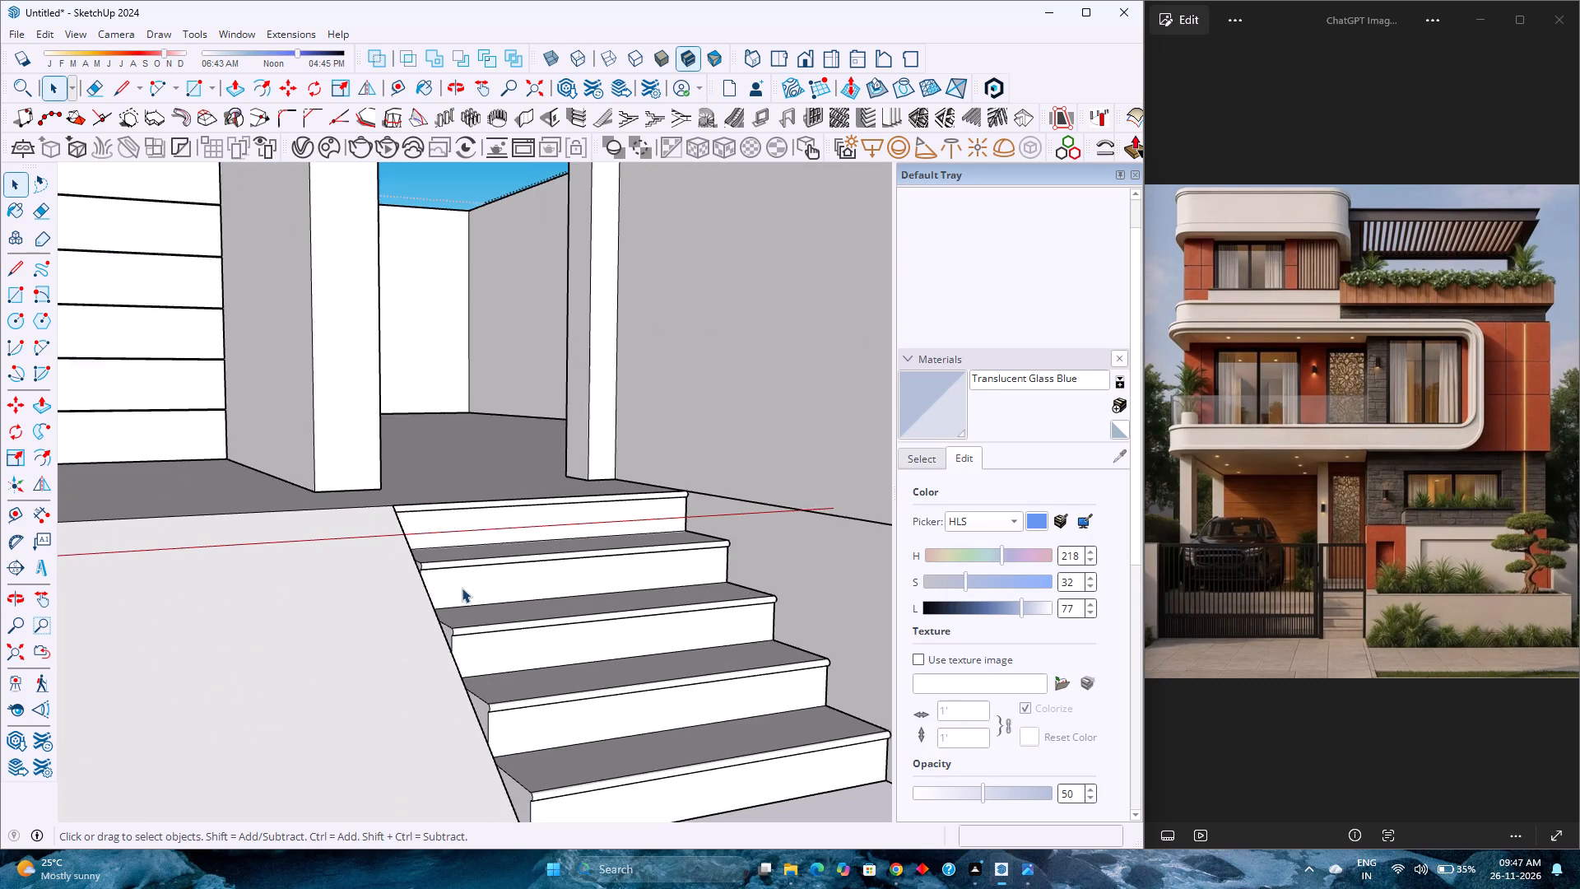
{"action": "middle_click_drag", "start_coordinate": [462, 588], "coordinate": [704, 560]}
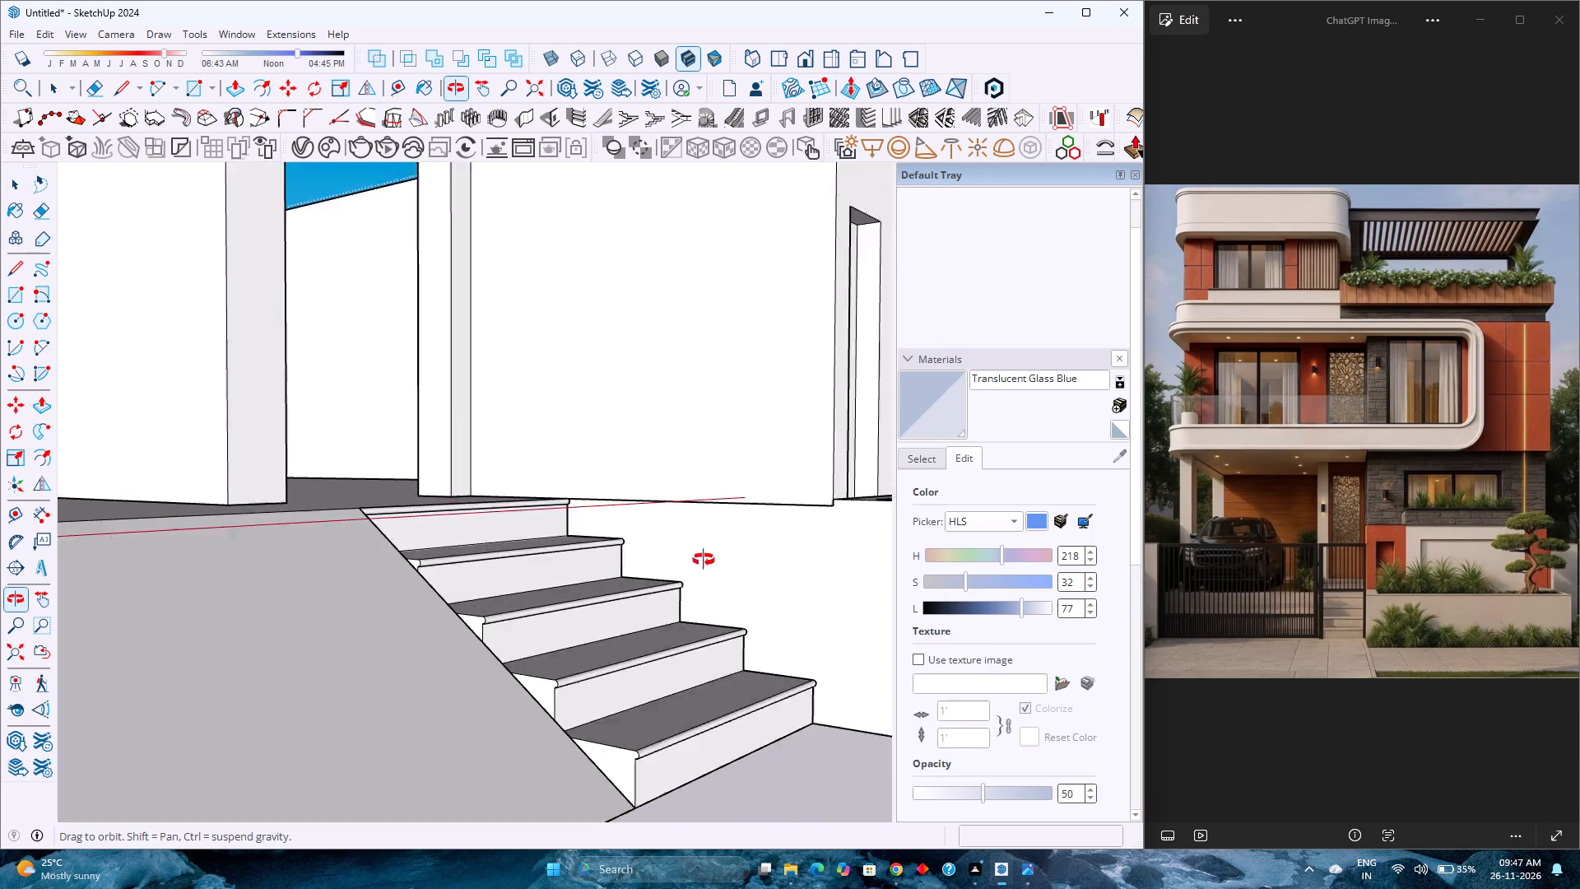
{"action": "middle_click_drag", "start_coordinate": [704, 560], "coordinate": [630, 687]}
{"action": "middle_click", "coordinate": [630, 687]}
{"action": "scroll", "coordinate": [596, 594], "scroll_direction": "down", "scroll_amount": 9}
{"action": "middle_click_drag", "start_coordinate": [434, 640], "coordinate": [445, 631]}
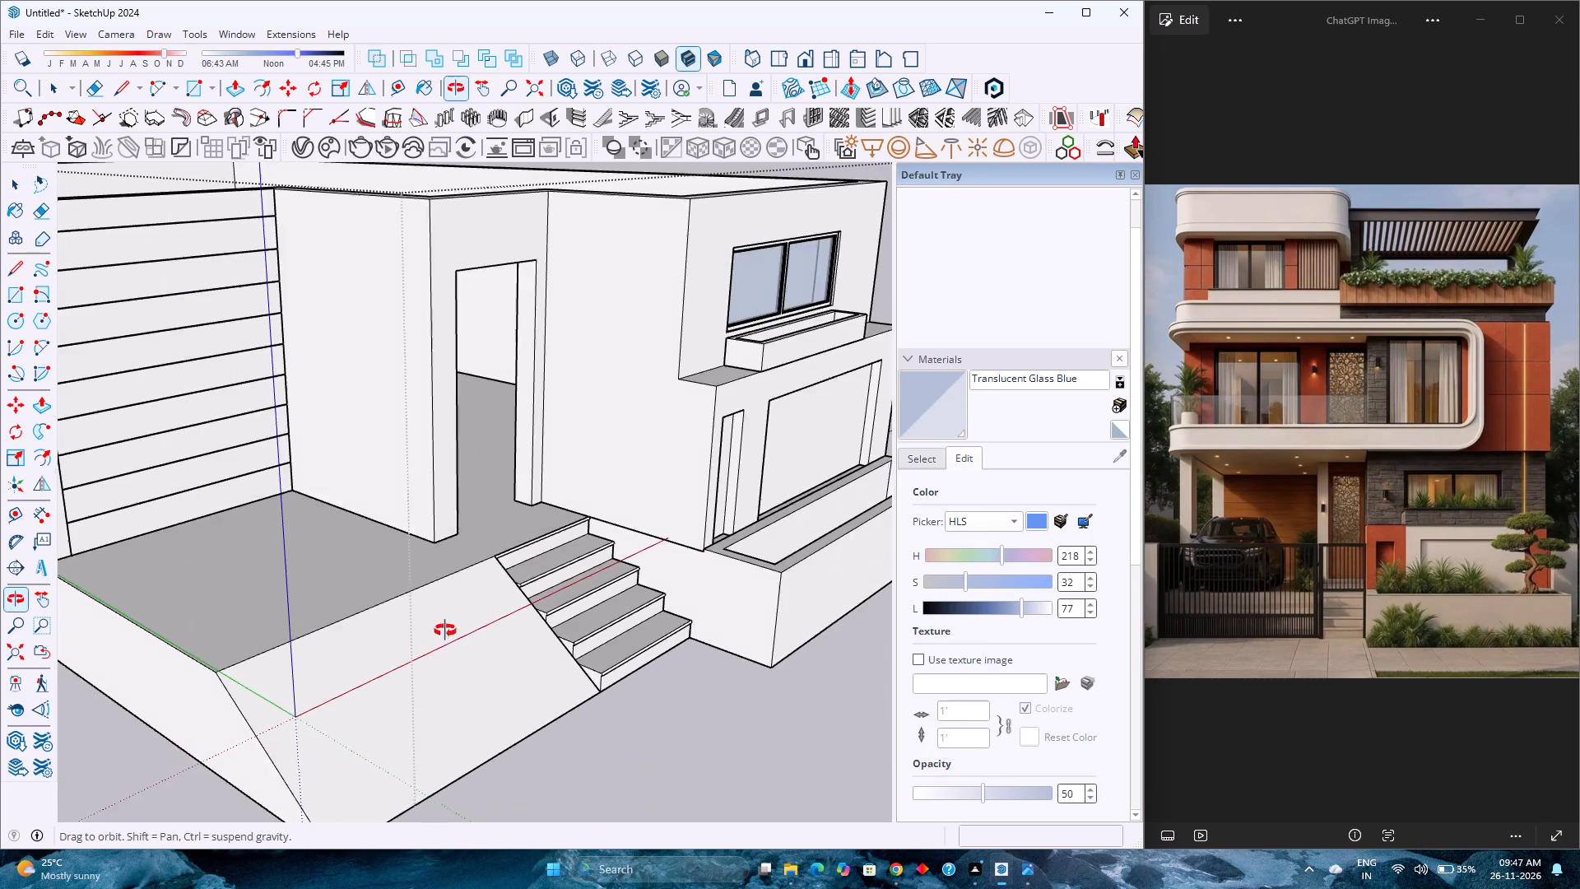
{"action": "middle_click_drag", "start_coordinate": [445, 631], "coordinate": [718, 522]}
{"action": "scroll", "coordinate": [698, 525], "scroll_direction": "down", "scroll_amount": 8}
{"action": "middle_click_drag", "start_coordinate": [511, 642], "coordinate": [558, 588]}
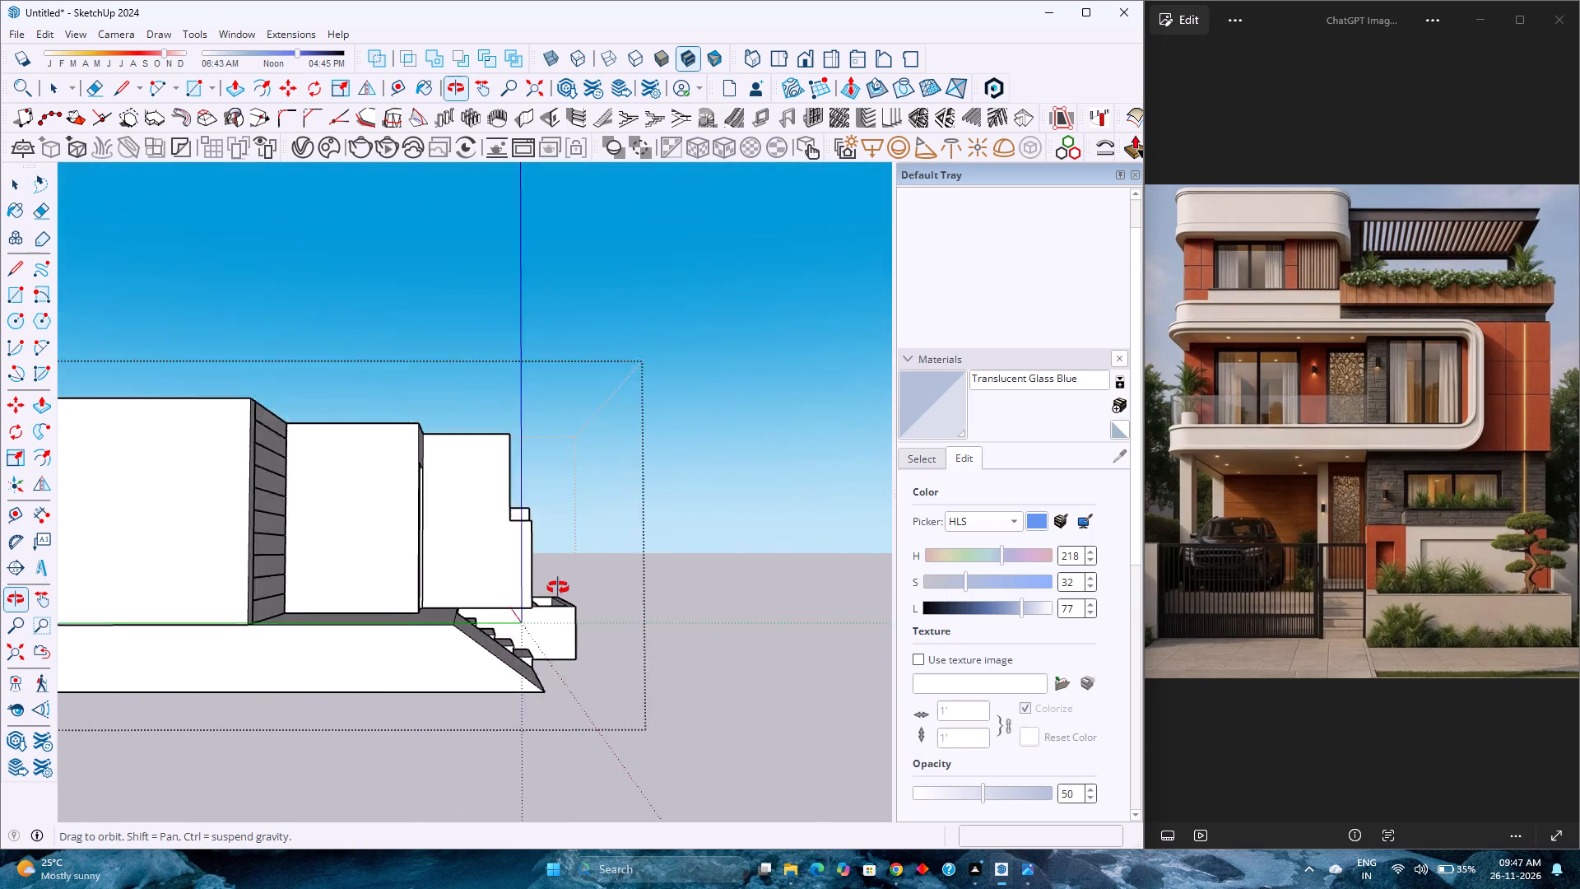
{"action": "middle_click_drag", "start_coordinate": [558, 588], "coordinate": [112, 746]}
{"action": "scroll", "coordinate": [120, 740], "scroll_direction": "down", "scroll_amount": 1}
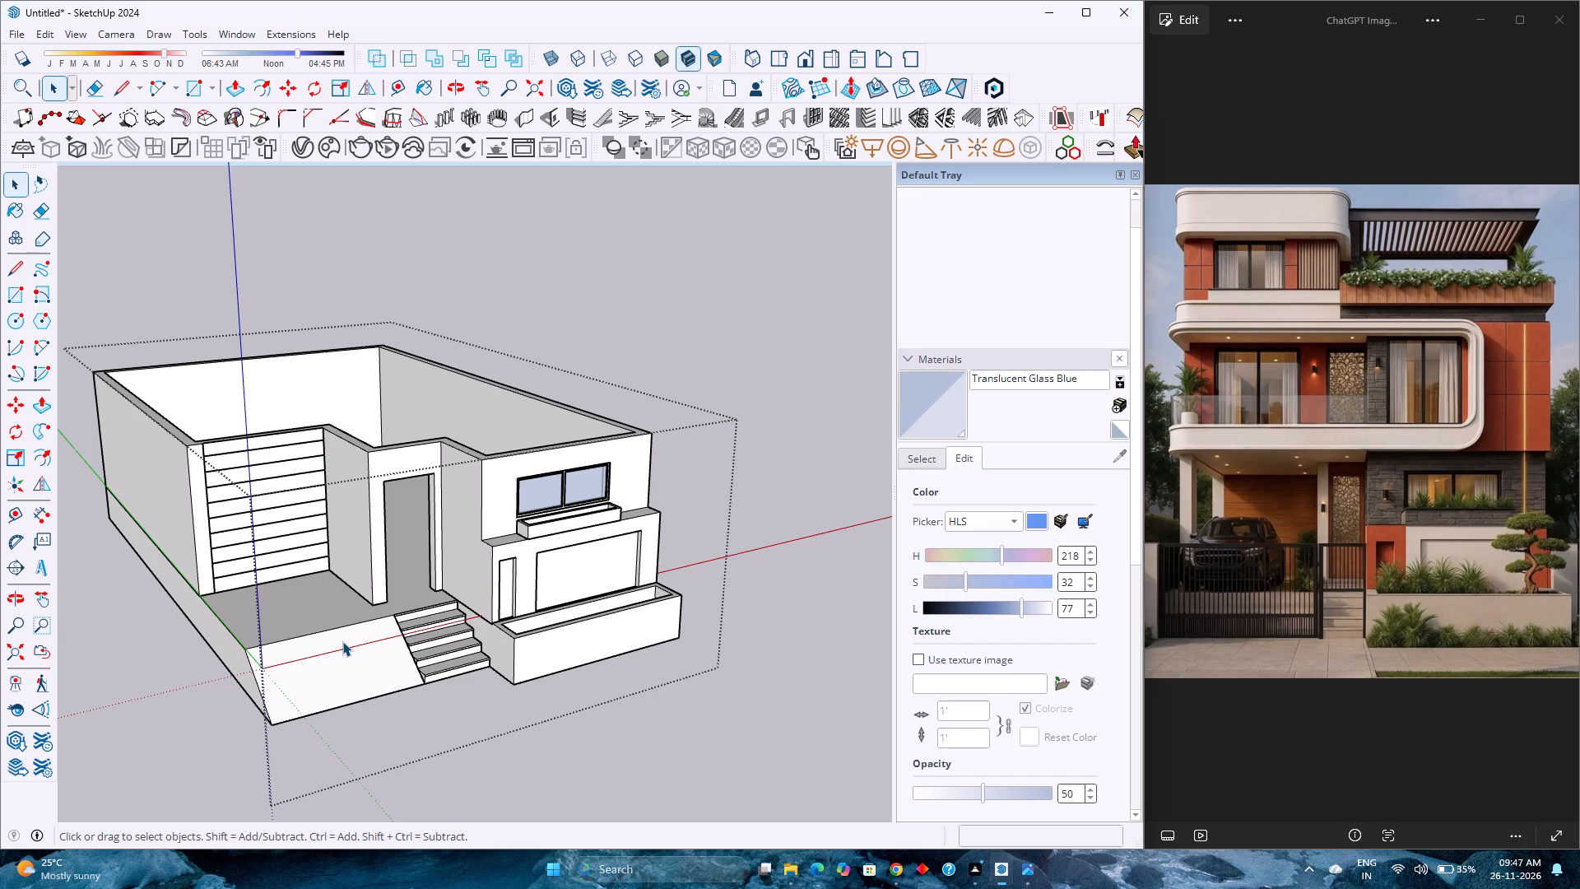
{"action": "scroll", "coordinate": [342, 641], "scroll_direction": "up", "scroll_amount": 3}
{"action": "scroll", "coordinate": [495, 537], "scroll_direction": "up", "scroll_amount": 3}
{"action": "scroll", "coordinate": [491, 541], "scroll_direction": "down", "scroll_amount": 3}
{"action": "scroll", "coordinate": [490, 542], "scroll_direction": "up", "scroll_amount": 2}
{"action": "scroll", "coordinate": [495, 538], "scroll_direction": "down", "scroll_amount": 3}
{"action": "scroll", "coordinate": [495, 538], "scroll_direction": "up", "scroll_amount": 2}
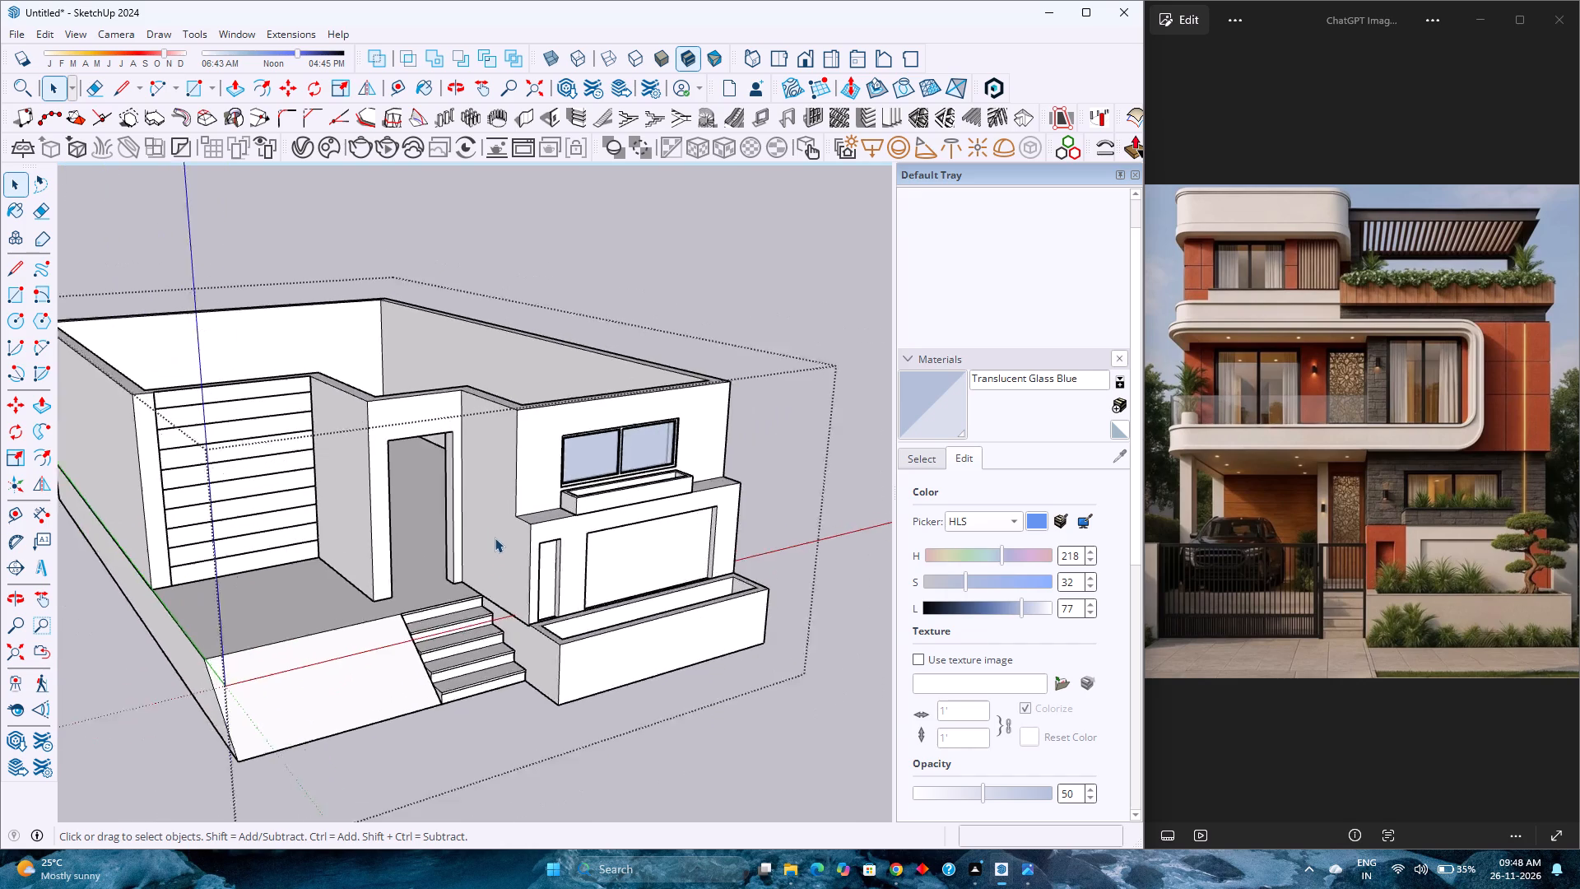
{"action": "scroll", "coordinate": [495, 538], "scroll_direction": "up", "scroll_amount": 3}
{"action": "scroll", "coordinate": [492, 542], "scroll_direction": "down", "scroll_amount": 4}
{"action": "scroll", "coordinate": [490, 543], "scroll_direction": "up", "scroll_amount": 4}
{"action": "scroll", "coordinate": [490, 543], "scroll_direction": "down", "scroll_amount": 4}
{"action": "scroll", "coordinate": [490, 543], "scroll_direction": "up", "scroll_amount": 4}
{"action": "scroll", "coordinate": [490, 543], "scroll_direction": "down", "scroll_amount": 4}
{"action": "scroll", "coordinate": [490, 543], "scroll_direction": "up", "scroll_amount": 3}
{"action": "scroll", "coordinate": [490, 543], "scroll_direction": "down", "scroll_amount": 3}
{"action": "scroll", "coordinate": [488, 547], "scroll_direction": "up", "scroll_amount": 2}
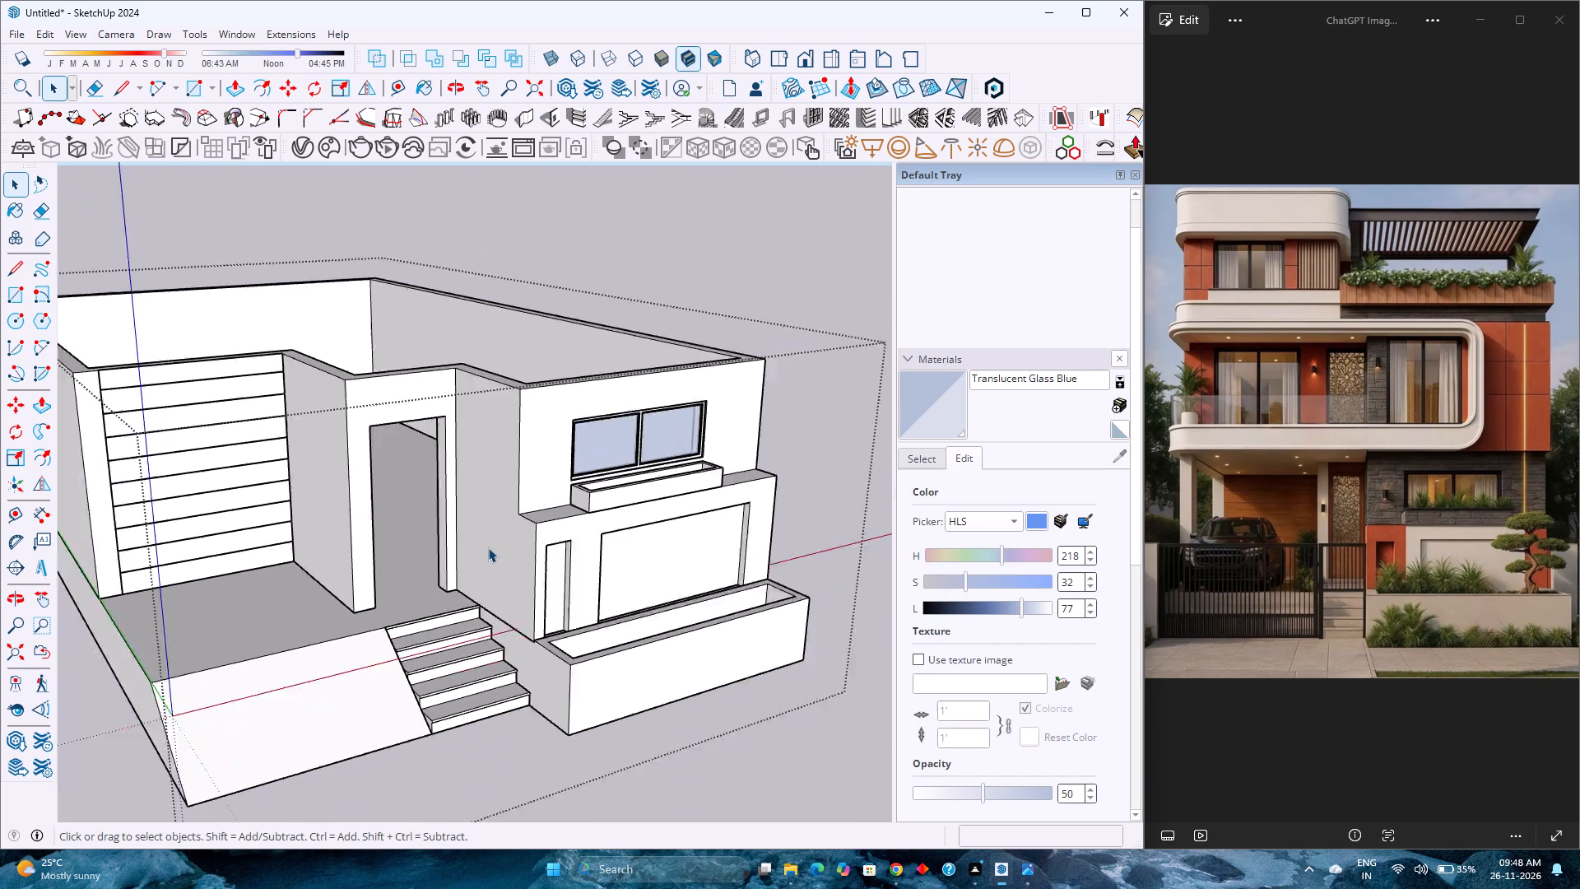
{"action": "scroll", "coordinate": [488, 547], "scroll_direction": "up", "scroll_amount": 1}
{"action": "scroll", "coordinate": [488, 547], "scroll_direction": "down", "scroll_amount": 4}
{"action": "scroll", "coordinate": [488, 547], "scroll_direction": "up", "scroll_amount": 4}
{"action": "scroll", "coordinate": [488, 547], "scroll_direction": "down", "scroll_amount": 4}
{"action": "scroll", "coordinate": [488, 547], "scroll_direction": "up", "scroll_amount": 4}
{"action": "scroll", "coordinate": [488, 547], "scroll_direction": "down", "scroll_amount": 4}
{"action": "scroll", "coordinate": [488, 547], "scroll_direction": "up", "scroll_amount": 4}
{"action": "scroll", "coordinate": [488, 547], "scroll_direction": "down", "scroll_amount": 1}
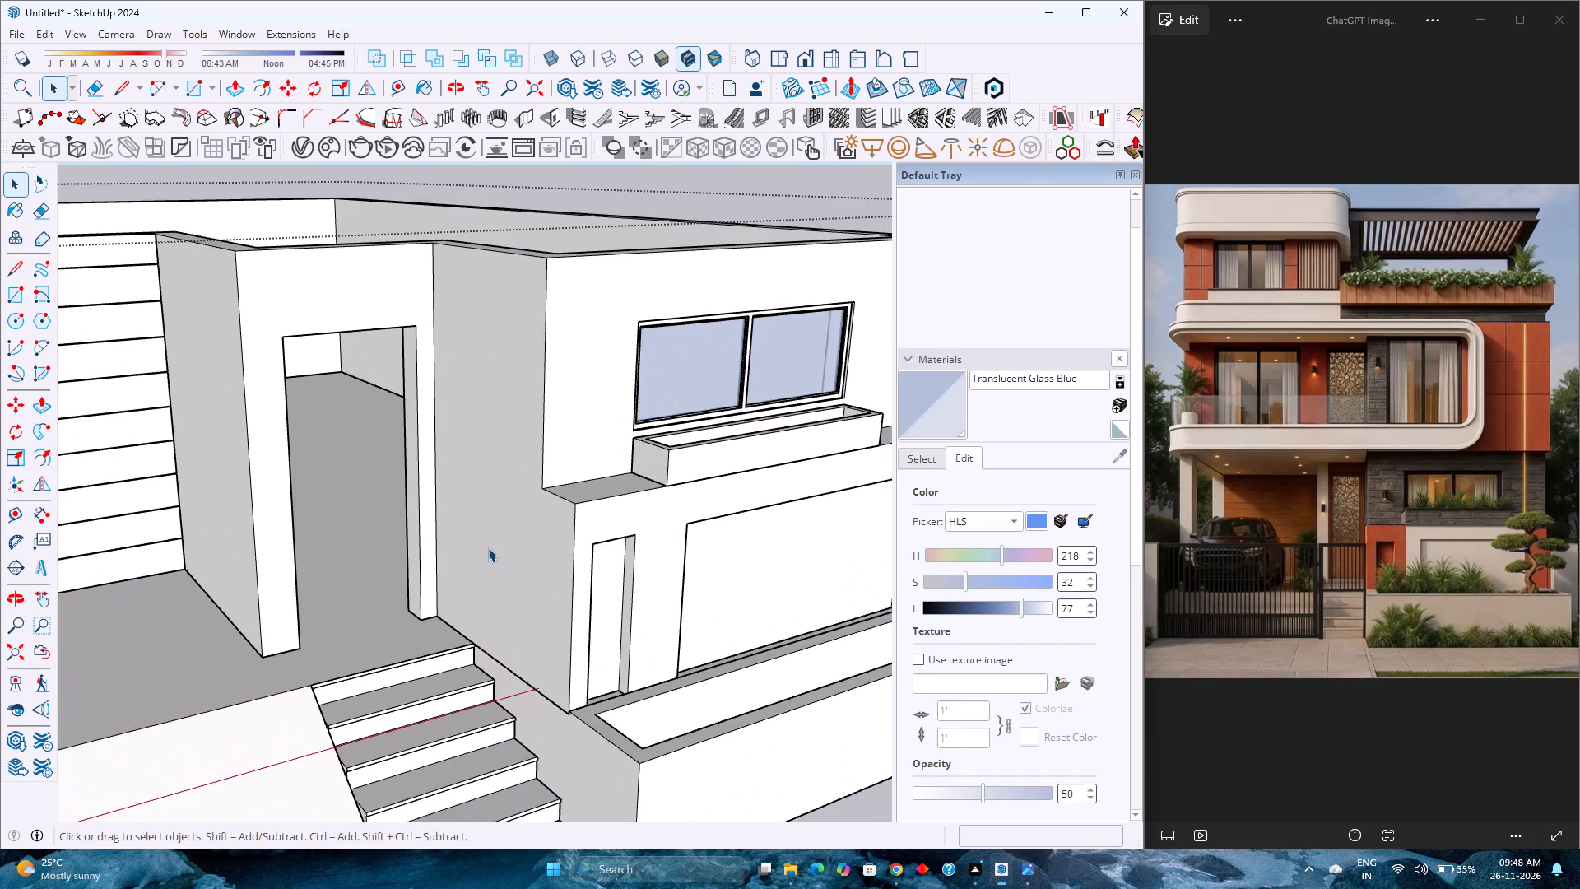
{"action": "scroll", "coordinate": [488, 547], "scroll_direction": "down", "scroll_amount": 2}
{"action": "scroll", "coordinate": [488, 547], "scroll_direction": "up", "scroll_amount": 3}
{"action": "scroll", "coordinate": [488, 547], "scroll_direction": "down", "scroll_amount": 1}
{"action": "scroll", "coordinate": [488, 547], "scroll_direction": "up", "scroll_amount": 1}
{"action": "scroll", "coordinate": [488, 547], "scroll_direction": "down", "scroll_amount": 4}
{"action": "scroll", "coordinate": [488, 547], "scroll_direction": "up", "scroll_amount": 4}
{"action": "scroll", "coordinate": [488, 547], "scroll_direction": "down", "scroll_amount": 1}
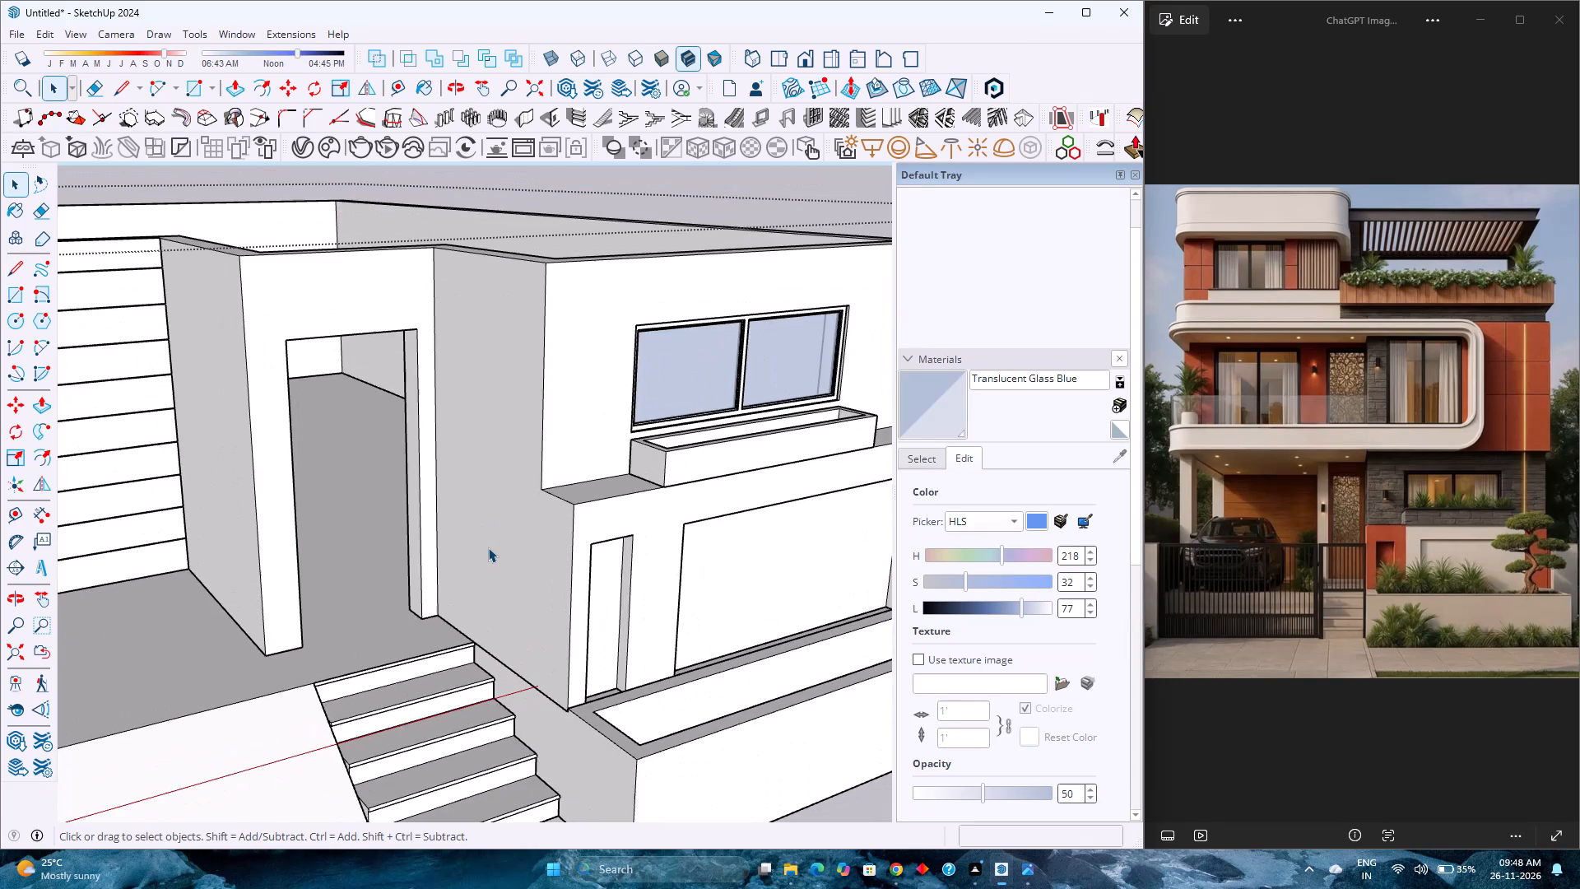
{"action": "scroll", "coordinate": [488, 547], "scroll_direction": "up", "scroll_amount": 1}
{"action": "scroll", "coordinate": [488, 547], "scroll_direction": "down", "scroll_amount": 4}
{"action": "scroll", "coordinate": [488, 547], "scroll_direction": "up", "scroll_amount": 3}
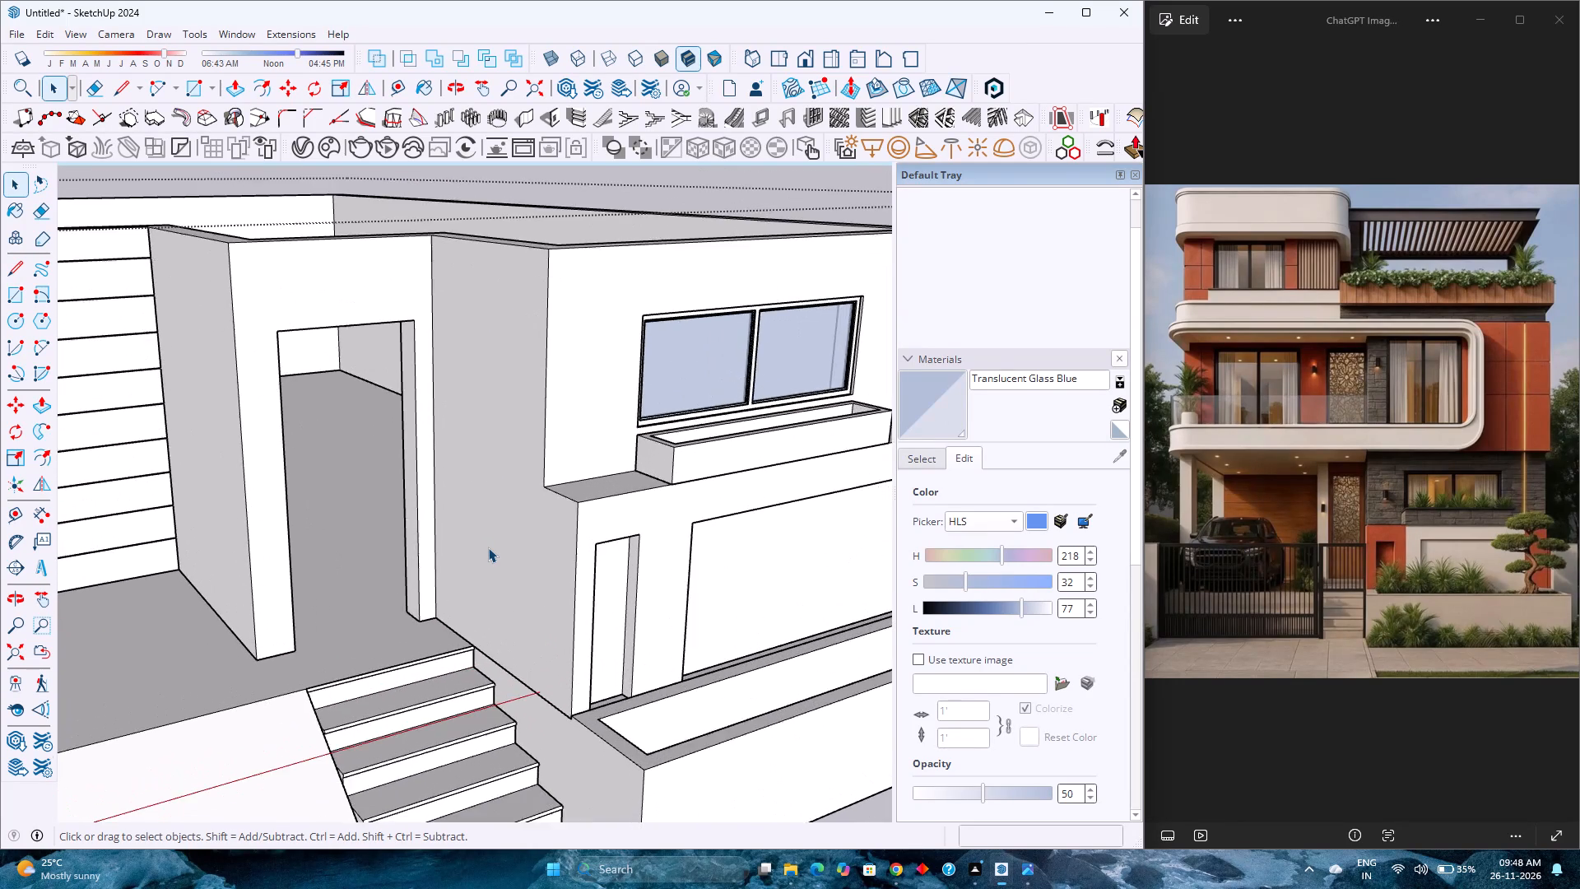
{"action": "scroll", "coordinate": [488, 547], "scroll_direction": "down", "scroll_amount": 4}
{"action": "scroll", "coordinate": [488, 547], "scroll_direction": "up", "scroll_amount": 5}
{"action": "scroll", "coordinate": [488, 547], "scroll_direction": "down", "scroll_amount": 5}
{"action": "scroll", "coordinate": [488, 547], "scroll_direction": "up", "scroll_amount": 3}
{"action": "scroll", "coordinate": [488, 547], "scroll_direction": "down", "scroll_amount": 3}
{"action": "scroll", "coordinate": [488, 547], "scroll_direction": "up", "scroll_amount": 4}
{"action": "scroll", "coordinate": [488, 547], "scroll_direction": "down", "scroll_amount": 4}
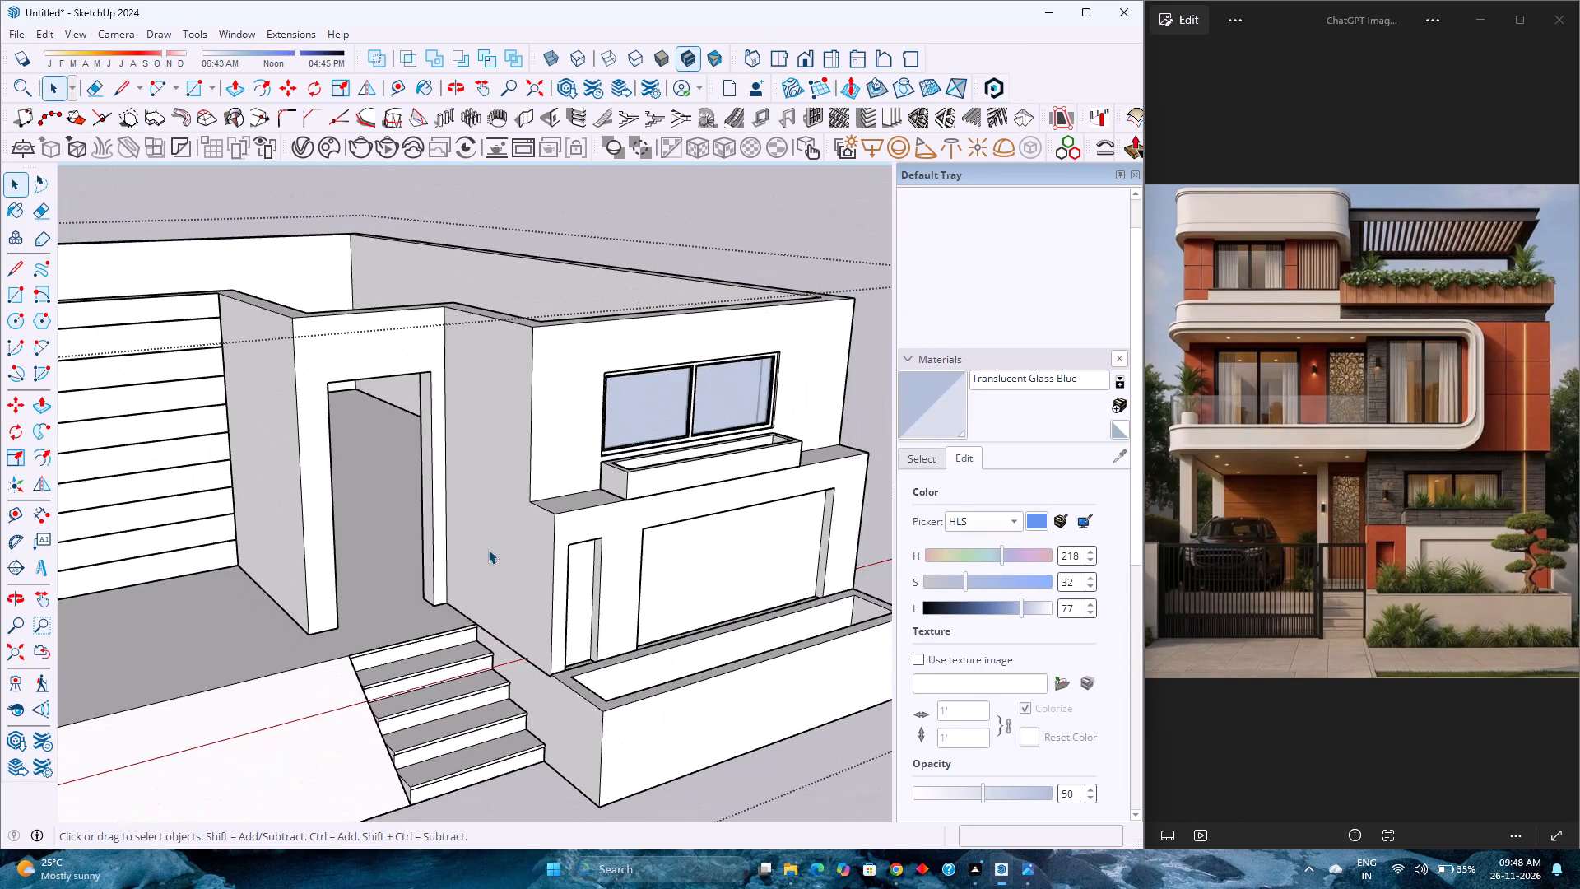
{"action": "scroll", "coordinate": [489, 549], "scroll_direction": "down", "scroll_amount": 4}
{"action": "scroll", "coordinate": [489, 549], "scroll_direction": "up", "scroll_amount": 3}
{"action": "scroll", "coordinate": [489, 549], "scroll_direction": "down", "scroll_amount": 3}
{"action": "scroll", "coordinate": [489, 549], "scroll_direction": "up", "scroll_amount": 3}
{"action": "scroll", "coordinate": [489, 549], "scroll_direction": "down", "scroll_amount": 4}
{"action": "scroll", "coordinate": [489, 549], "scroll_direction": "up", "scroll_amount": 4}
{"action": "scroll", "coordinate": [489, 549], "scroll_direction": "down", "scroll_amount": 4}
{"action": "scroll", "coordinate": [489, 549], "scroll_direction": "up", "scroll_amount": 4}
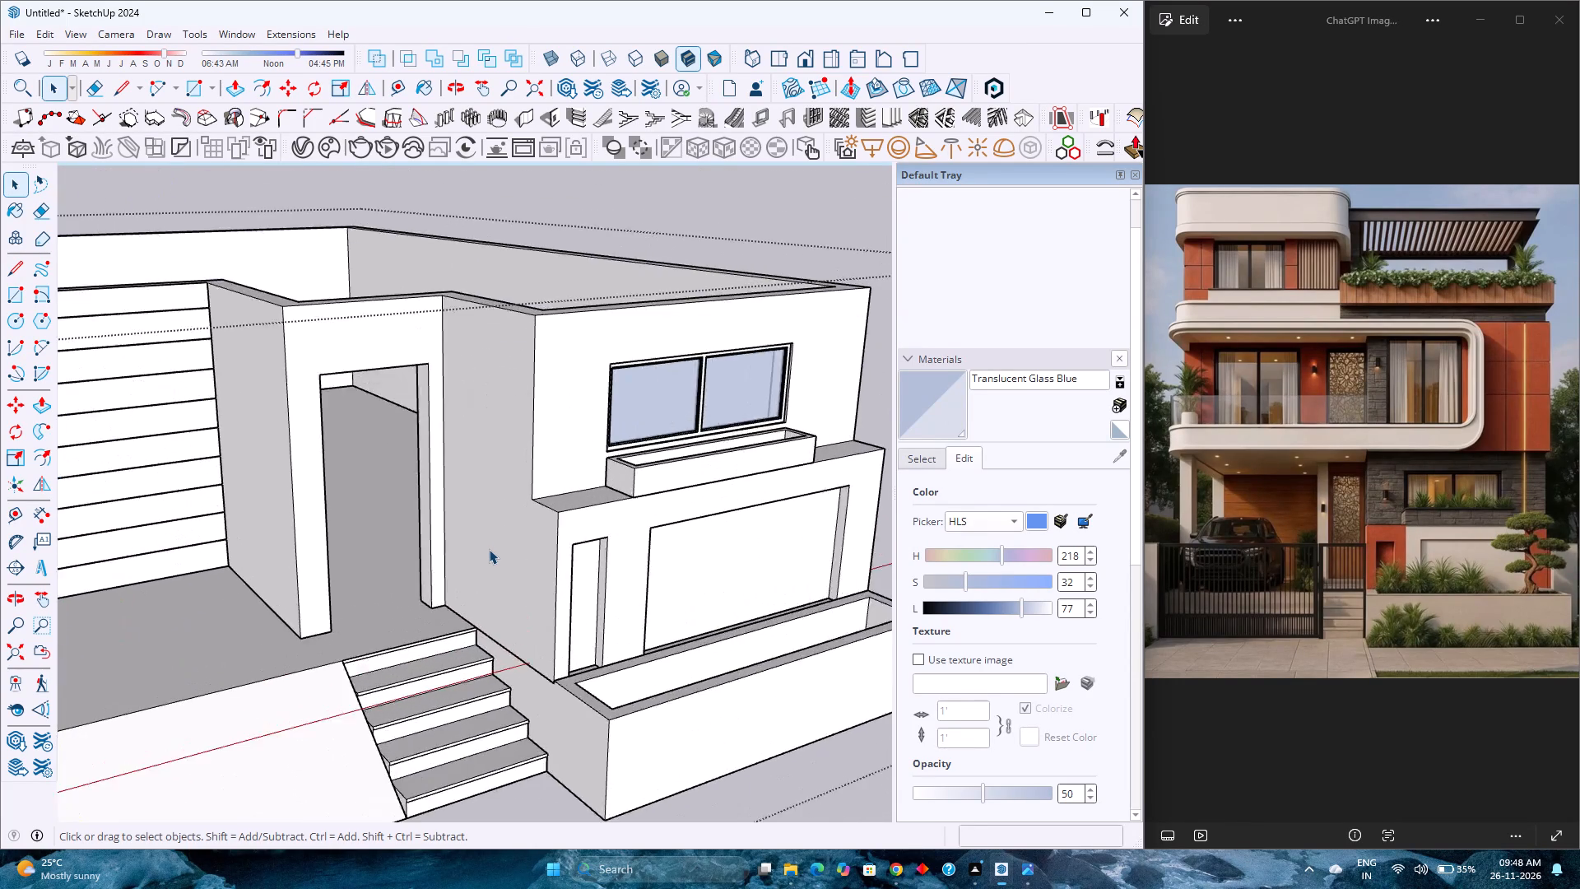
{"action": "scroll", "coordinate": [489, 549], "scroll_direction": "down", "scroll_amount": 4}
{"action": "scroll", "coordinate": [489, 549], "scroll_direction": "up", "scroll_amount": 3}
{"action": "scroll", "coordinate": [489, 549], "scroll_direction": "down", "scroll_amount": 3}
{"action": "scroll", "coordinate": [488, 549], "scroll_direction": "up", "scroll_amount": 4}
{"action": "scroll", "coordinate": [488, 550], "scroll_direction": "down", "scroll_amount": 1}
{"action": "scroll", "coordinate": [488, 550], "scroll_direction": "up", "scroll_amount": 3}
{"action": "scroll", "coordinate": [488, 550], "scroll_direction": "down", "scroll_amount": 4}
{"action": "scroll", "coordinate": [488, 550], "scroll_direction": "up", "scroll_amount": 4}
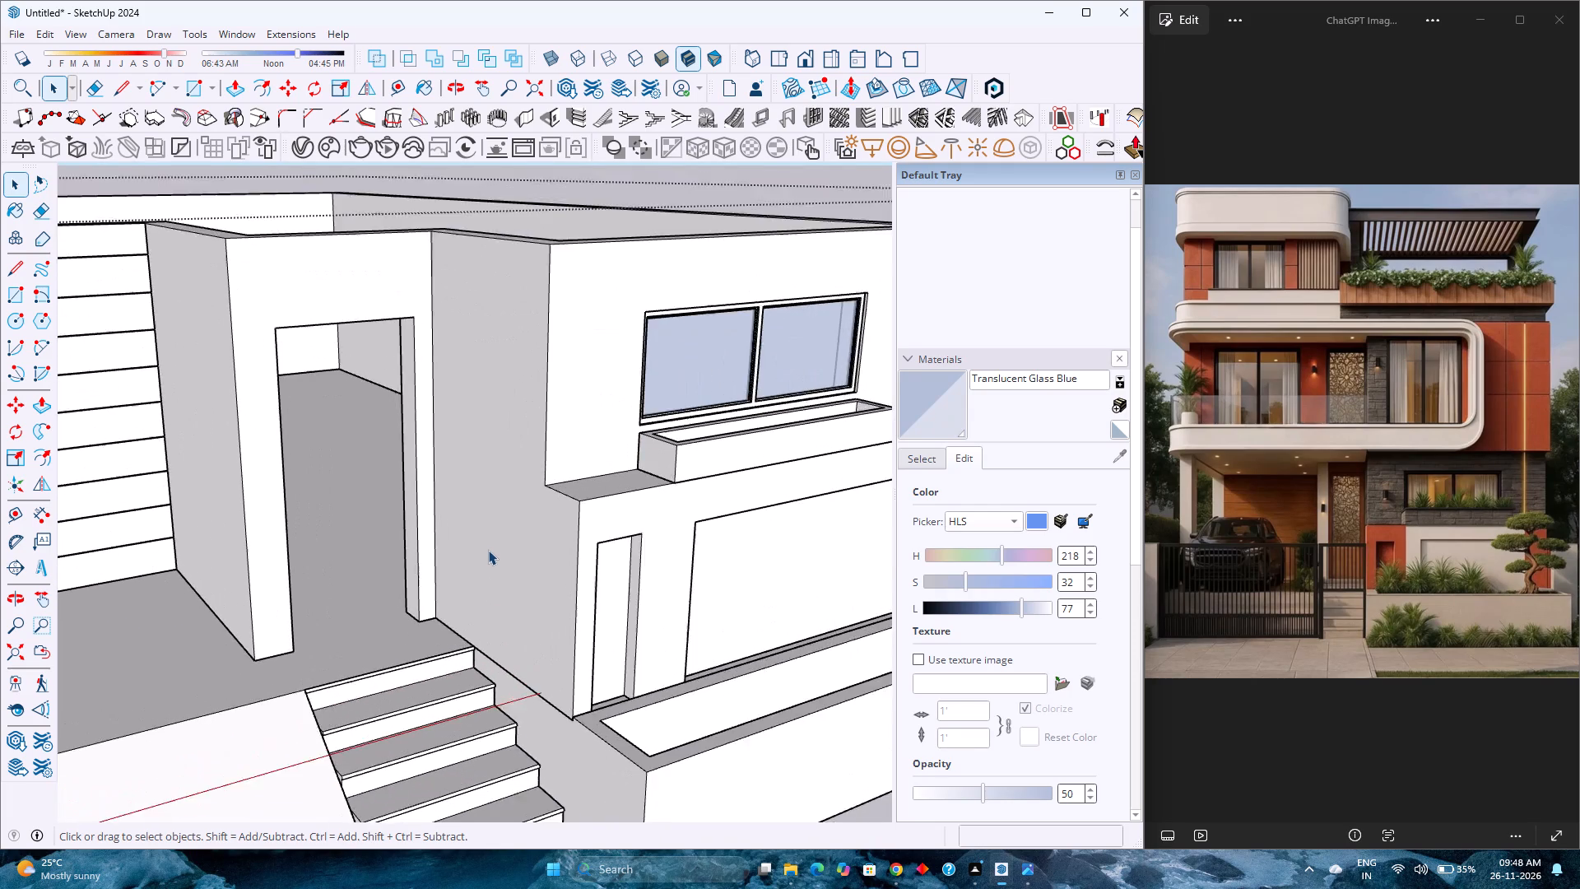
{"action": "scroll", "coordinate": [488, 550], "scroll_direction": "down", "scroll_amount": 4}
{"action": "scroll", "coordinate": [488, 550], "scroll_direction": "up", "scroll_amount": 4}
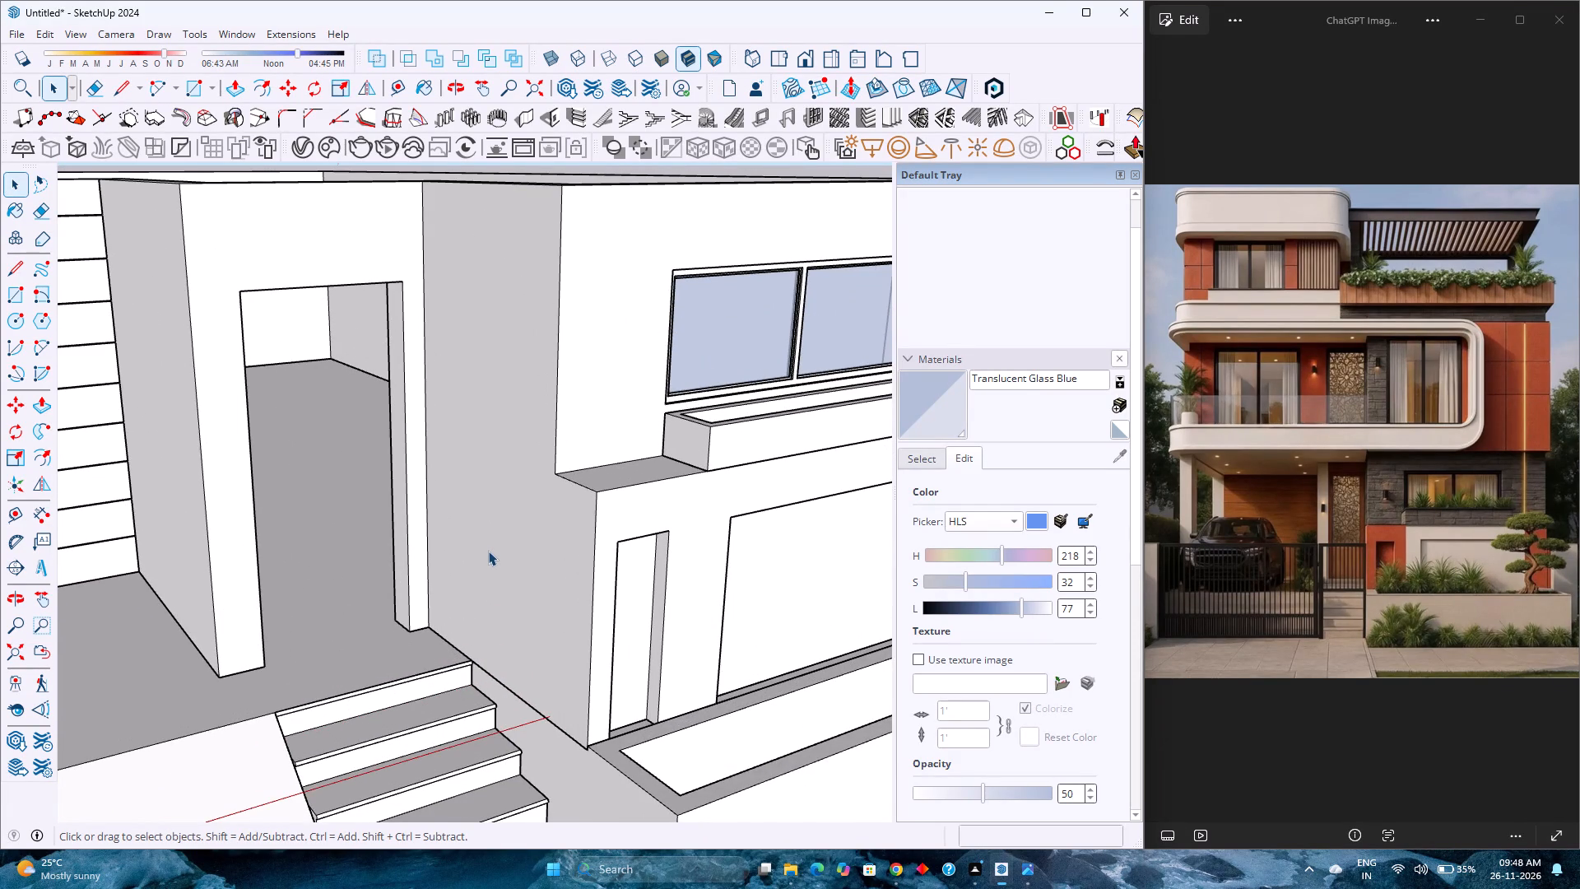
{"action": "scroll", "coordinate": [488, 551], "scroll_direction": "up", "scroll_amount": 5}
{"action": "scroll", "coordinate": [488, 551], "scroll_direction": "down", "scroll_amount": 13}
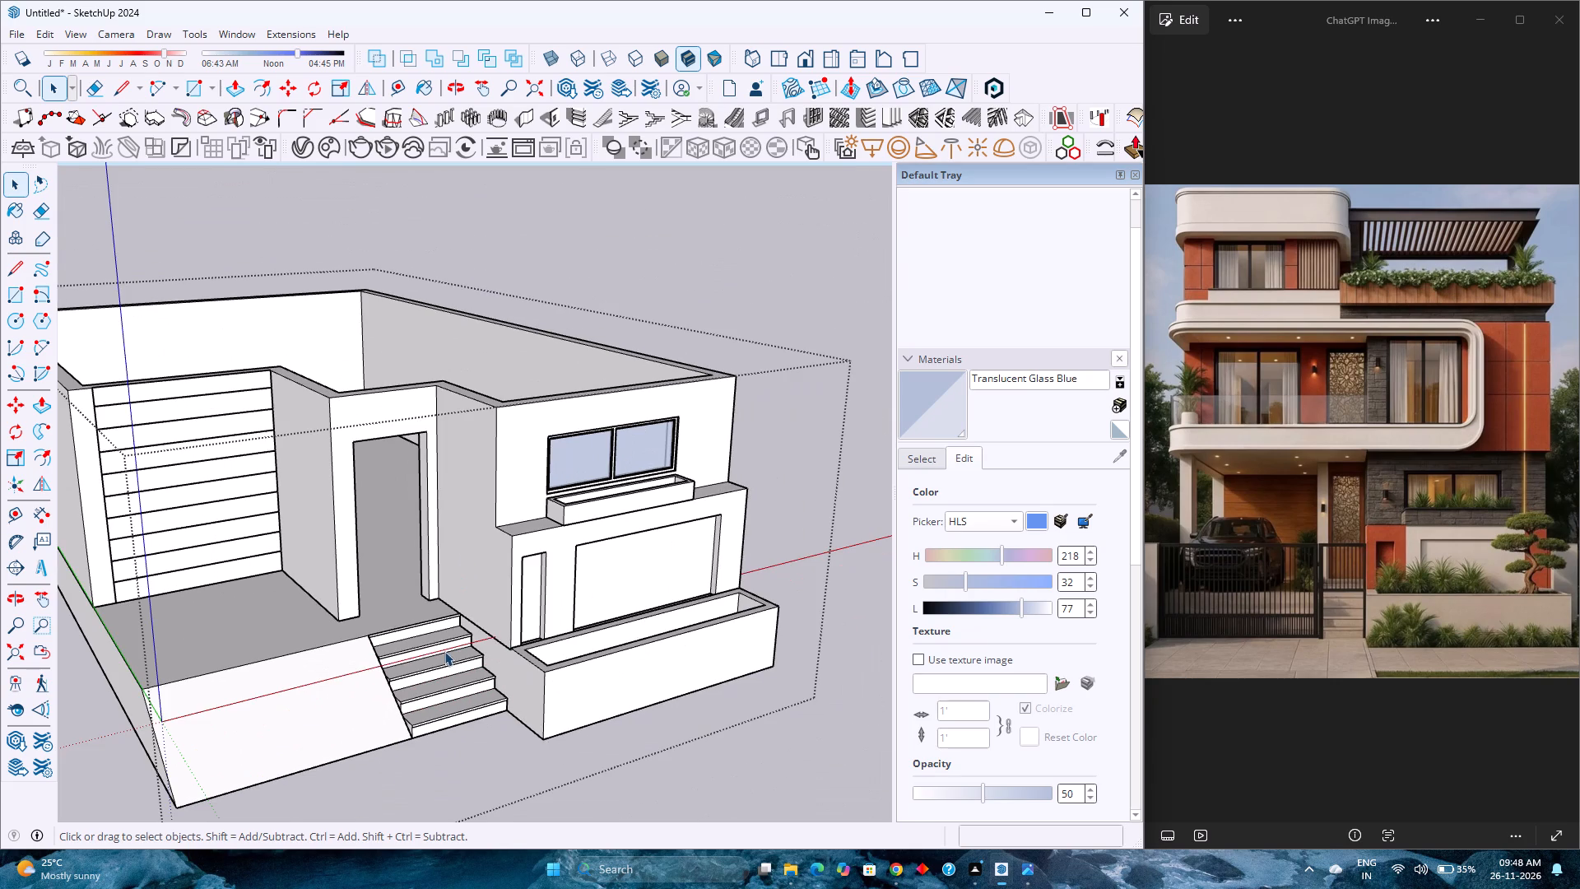
Examine up close where the entrance stair meets the facade wall and the planter.
{"action": "scroll", "coordinate": [517, 692], "scroll_direction": "up", "scroll_amount": 13}
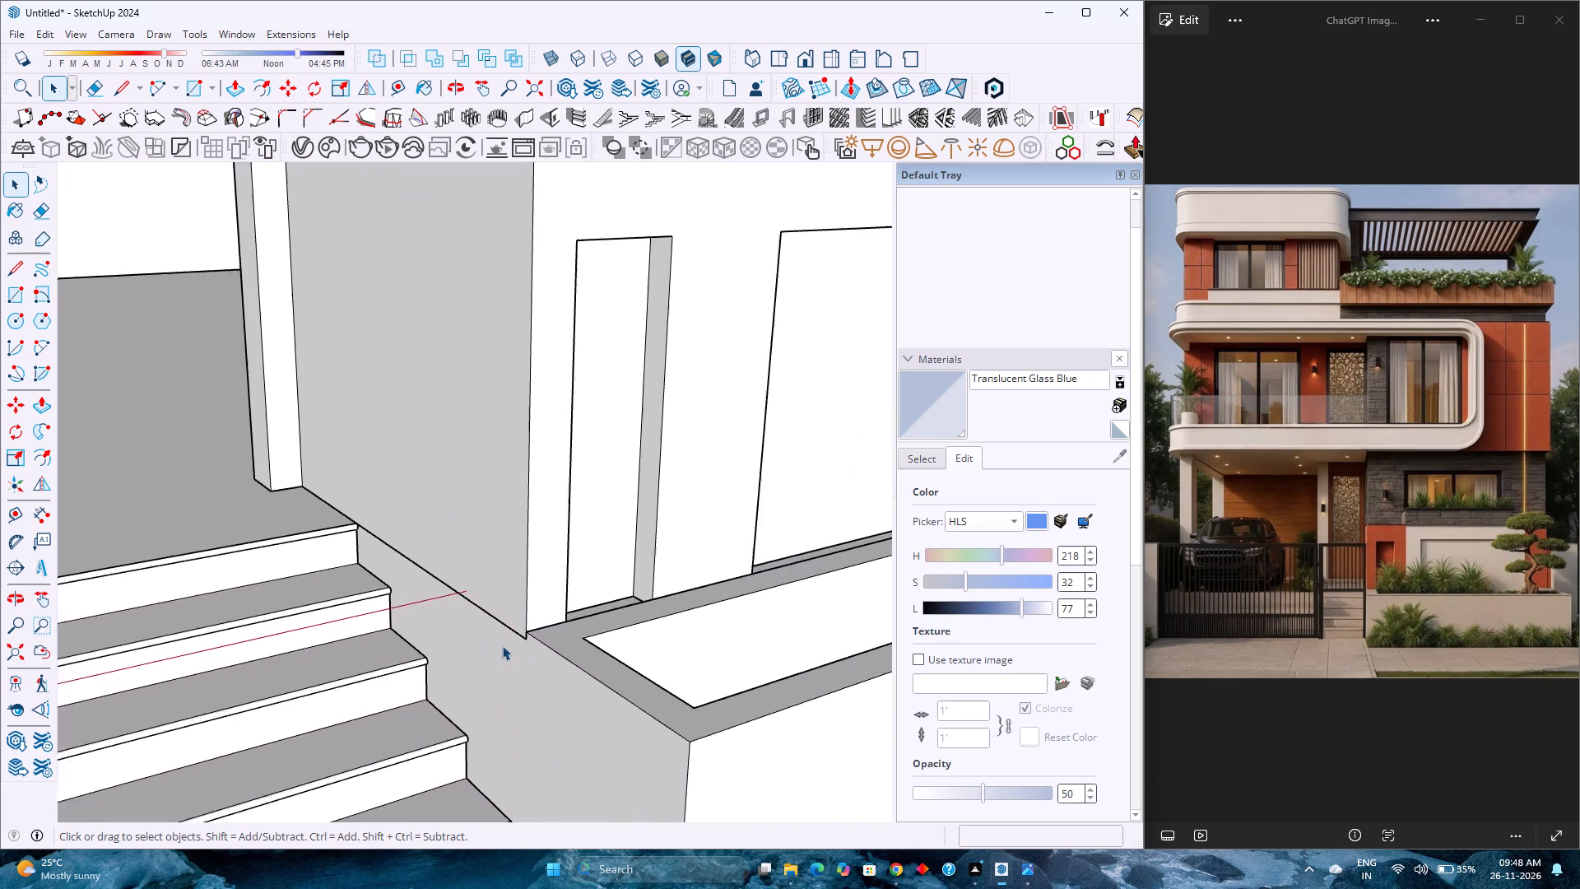
{"action": "scroll", "coordinate": [502, 649], "scroll_direction": "down", "scroll_amount": 1}
{"action": "scroll", "coordinate": [485, 691], "scroll_direction": "up", "scroll_amount": 2}
{"action": "middle_click_drag", "start_coordinate": [485, 691], "coordinate": [421, 677]}
{"action": "middle_click", "coordinate": [416, 680]}
{"action": "scroll", "coordinate": [413, 681], "scroll_direction": "down", "scroll_amount": 7}
{"action": "scroll", "coordinate": [412, 681], "scroll_direction": "up", "scroll_amount": 4}
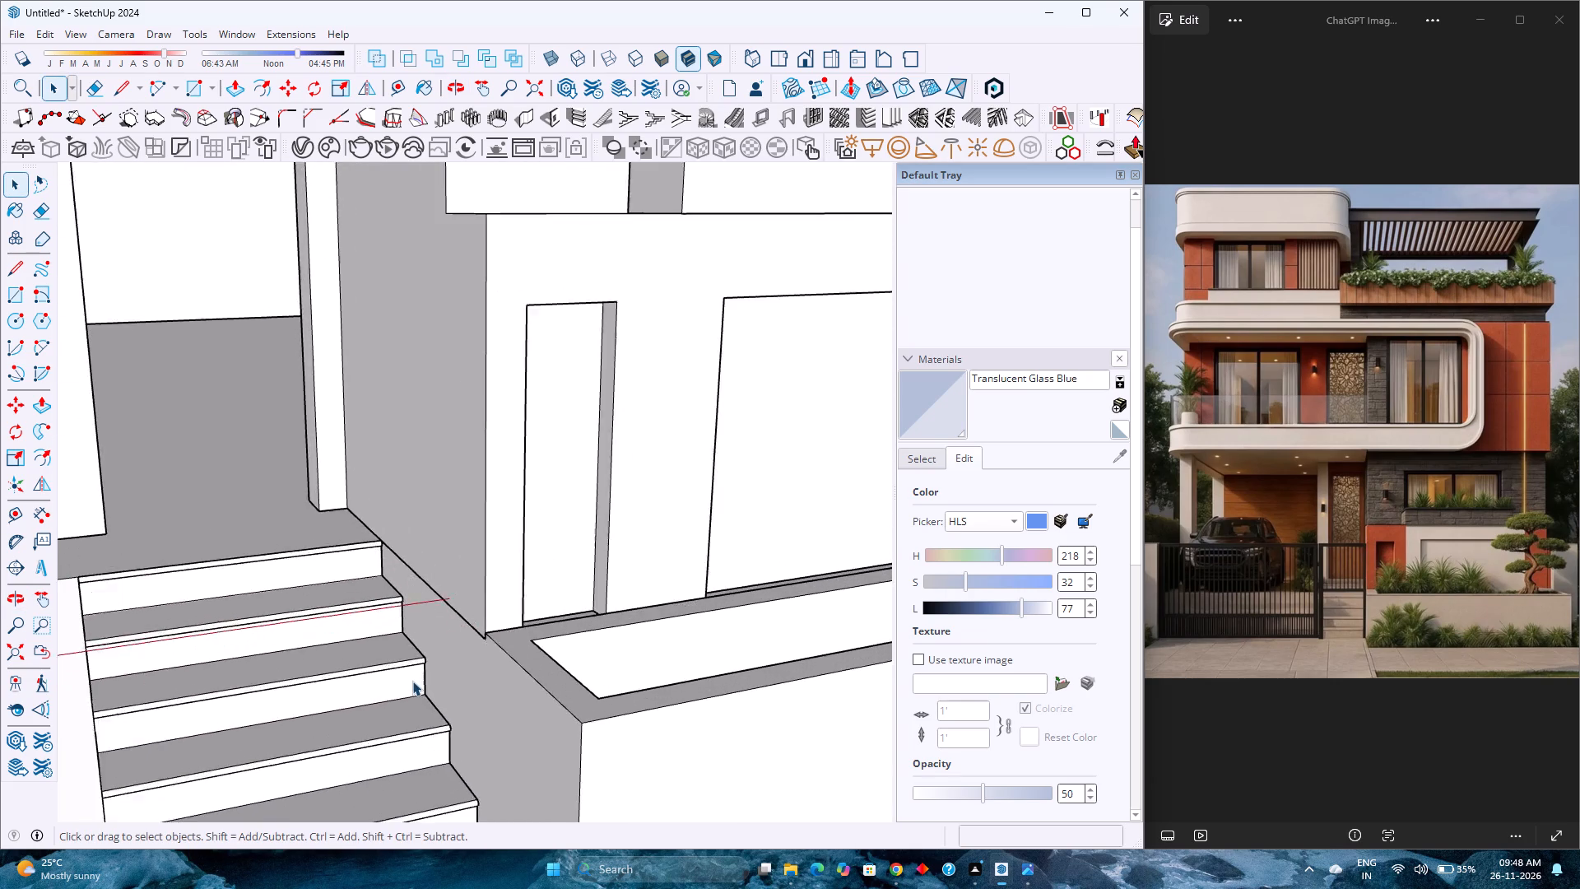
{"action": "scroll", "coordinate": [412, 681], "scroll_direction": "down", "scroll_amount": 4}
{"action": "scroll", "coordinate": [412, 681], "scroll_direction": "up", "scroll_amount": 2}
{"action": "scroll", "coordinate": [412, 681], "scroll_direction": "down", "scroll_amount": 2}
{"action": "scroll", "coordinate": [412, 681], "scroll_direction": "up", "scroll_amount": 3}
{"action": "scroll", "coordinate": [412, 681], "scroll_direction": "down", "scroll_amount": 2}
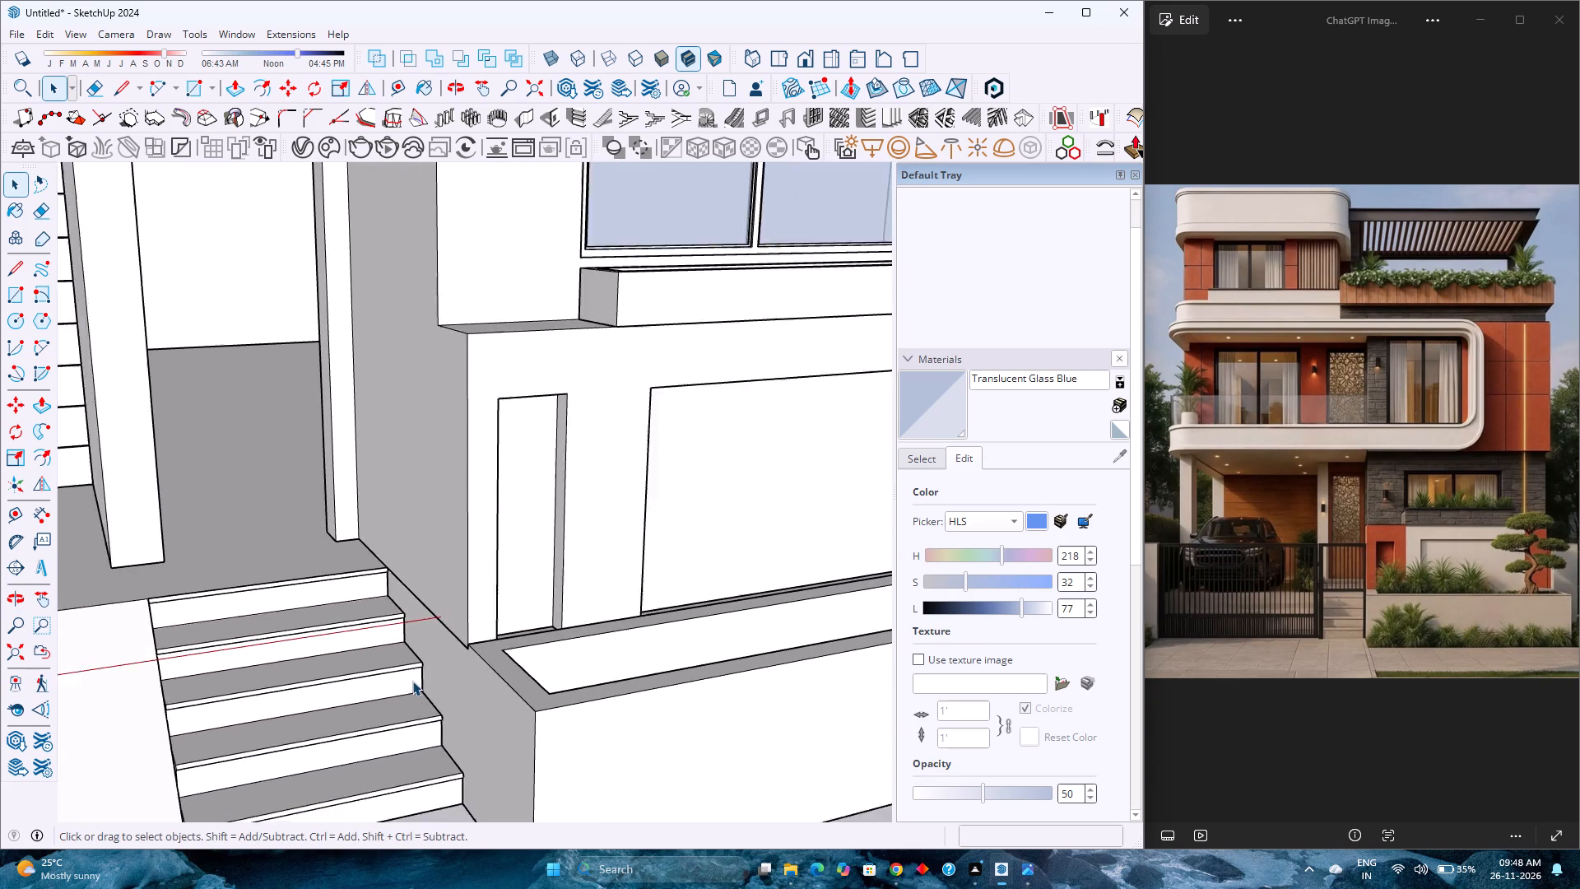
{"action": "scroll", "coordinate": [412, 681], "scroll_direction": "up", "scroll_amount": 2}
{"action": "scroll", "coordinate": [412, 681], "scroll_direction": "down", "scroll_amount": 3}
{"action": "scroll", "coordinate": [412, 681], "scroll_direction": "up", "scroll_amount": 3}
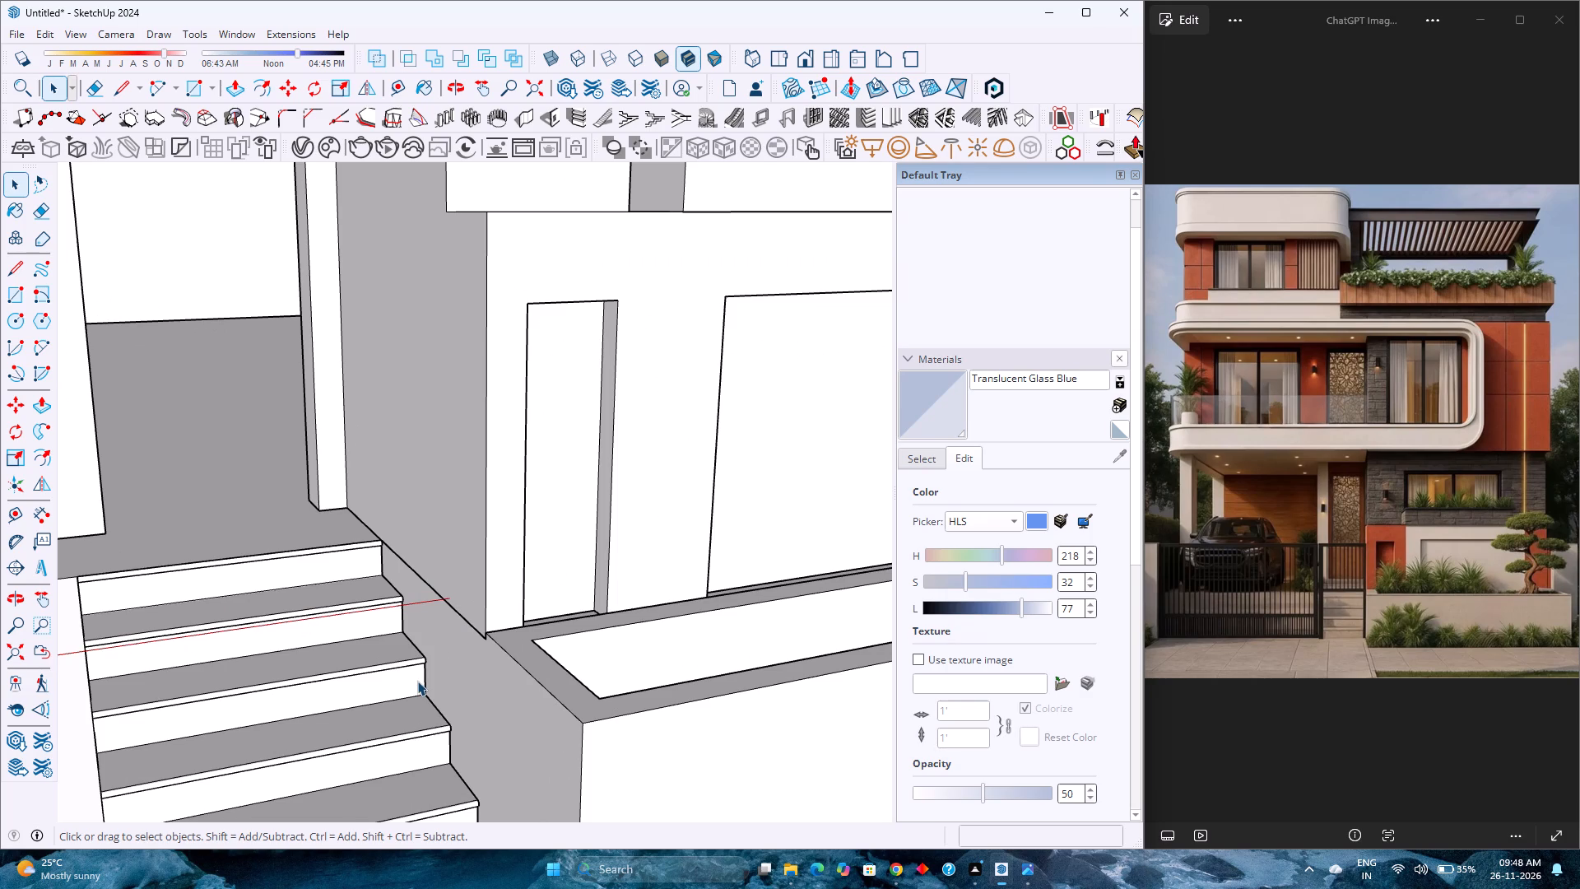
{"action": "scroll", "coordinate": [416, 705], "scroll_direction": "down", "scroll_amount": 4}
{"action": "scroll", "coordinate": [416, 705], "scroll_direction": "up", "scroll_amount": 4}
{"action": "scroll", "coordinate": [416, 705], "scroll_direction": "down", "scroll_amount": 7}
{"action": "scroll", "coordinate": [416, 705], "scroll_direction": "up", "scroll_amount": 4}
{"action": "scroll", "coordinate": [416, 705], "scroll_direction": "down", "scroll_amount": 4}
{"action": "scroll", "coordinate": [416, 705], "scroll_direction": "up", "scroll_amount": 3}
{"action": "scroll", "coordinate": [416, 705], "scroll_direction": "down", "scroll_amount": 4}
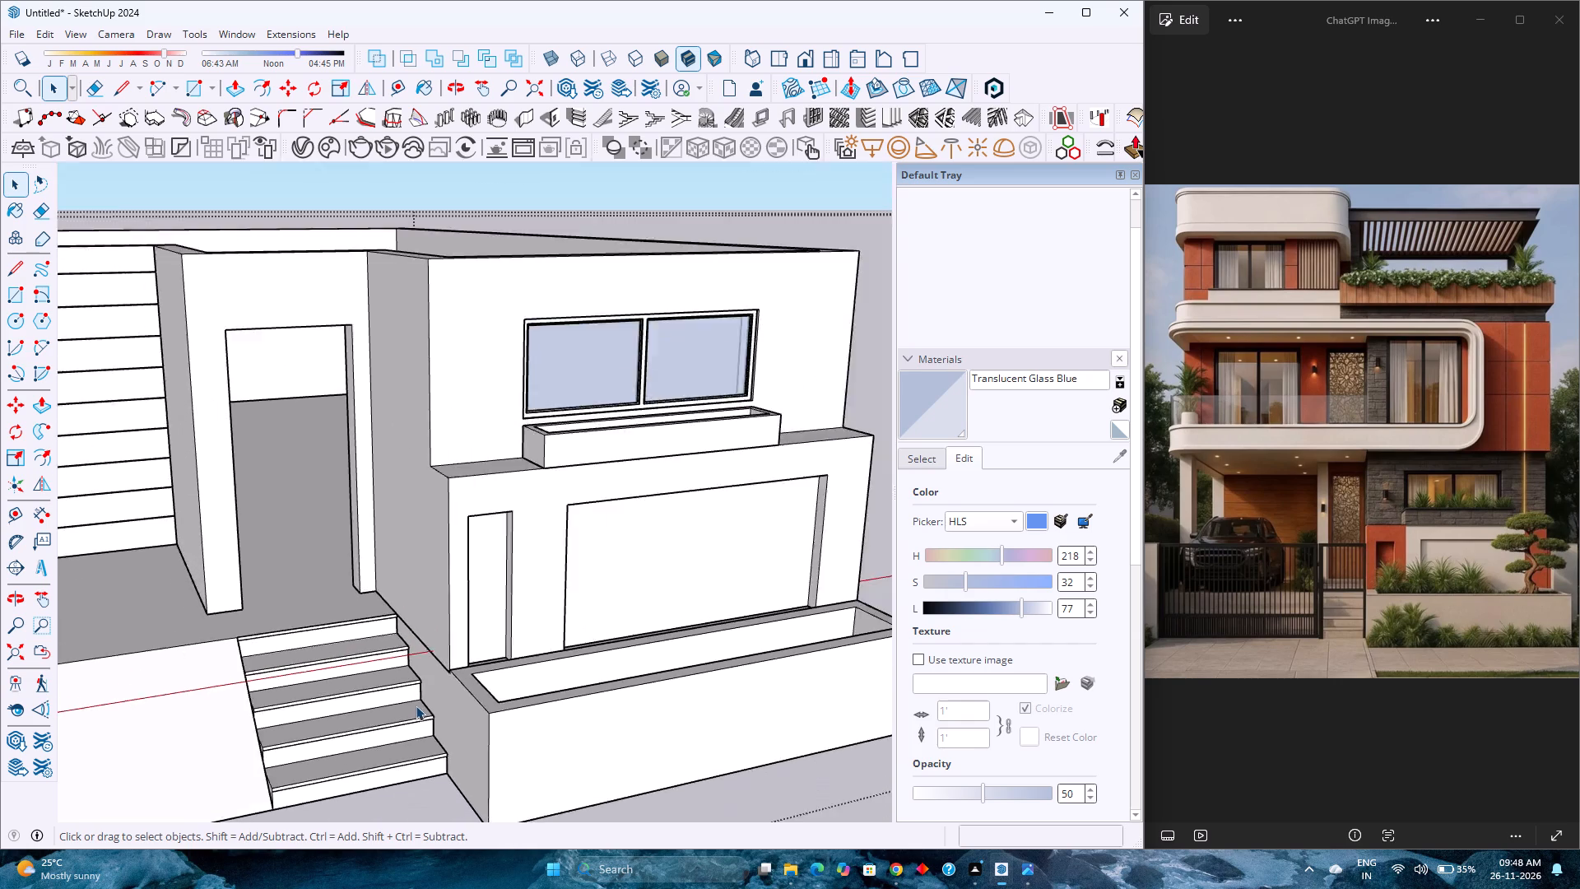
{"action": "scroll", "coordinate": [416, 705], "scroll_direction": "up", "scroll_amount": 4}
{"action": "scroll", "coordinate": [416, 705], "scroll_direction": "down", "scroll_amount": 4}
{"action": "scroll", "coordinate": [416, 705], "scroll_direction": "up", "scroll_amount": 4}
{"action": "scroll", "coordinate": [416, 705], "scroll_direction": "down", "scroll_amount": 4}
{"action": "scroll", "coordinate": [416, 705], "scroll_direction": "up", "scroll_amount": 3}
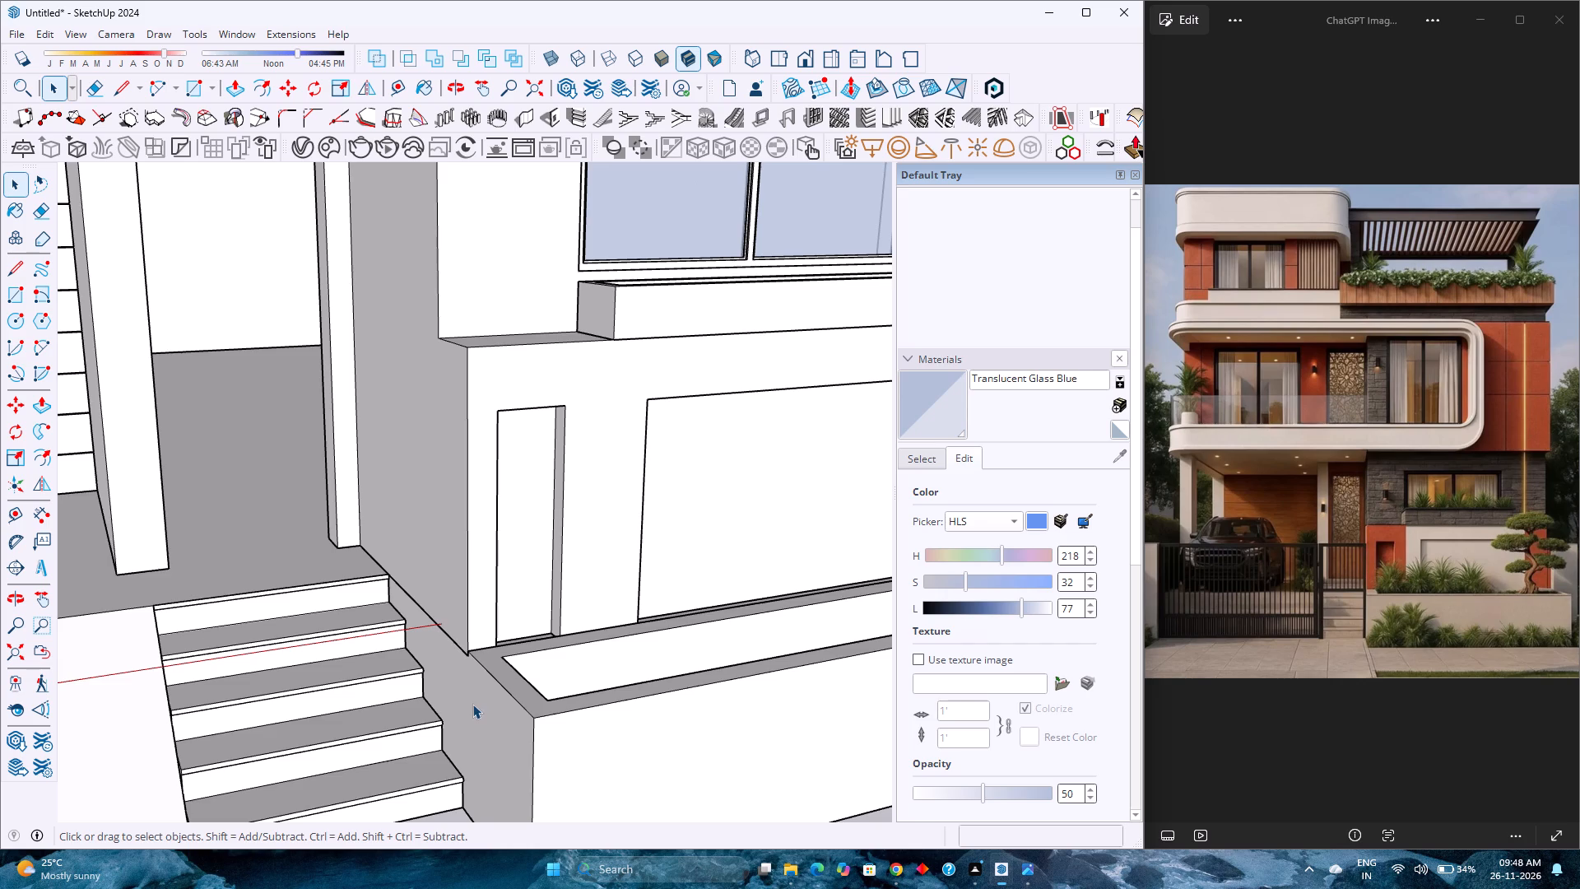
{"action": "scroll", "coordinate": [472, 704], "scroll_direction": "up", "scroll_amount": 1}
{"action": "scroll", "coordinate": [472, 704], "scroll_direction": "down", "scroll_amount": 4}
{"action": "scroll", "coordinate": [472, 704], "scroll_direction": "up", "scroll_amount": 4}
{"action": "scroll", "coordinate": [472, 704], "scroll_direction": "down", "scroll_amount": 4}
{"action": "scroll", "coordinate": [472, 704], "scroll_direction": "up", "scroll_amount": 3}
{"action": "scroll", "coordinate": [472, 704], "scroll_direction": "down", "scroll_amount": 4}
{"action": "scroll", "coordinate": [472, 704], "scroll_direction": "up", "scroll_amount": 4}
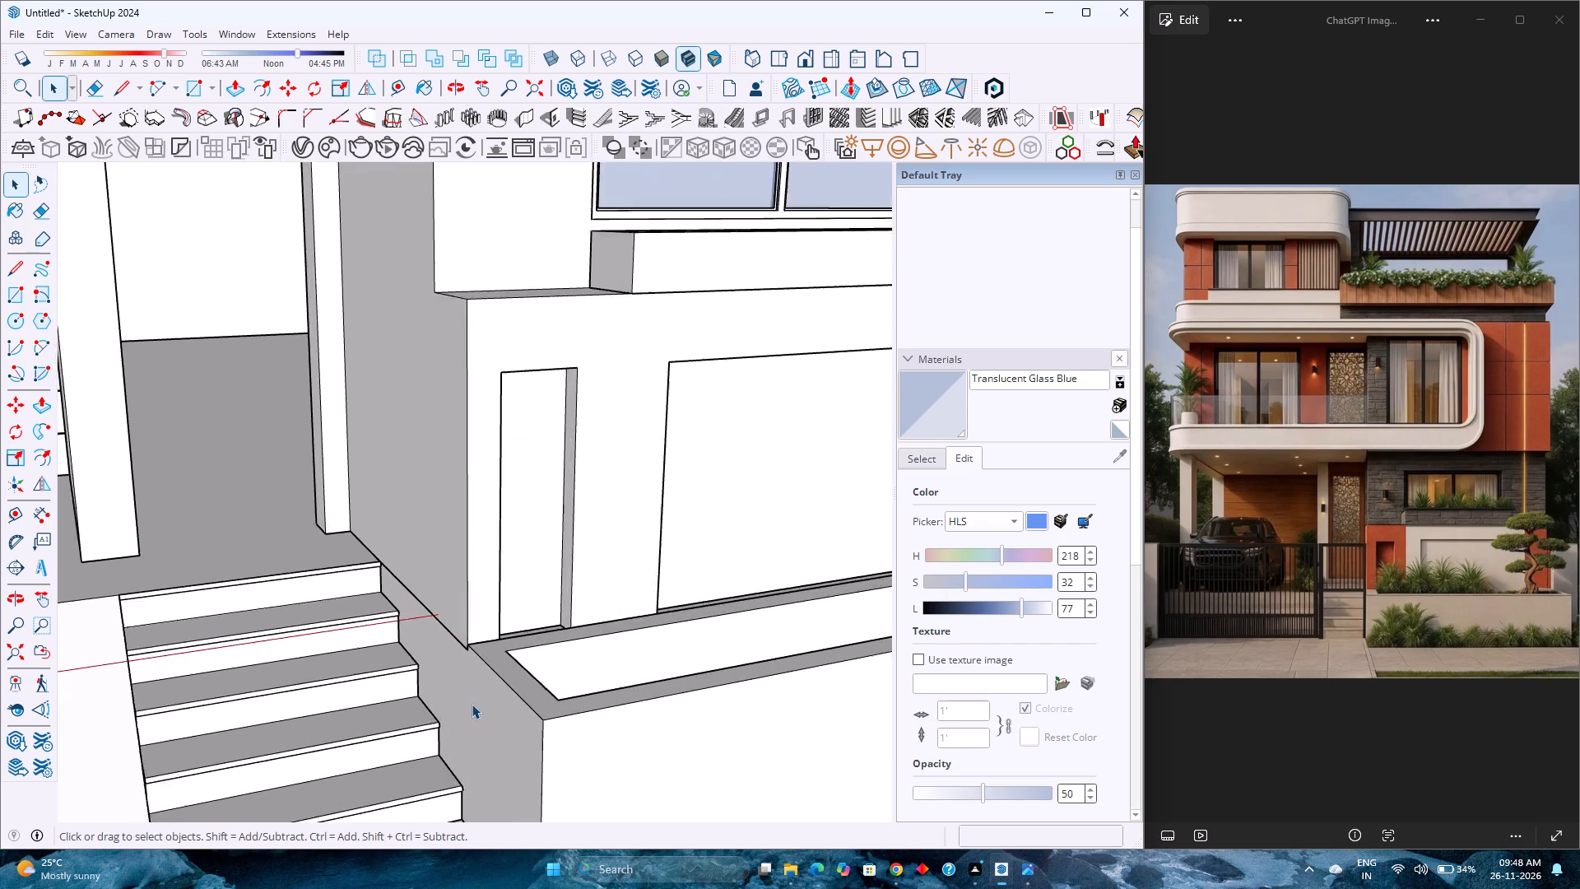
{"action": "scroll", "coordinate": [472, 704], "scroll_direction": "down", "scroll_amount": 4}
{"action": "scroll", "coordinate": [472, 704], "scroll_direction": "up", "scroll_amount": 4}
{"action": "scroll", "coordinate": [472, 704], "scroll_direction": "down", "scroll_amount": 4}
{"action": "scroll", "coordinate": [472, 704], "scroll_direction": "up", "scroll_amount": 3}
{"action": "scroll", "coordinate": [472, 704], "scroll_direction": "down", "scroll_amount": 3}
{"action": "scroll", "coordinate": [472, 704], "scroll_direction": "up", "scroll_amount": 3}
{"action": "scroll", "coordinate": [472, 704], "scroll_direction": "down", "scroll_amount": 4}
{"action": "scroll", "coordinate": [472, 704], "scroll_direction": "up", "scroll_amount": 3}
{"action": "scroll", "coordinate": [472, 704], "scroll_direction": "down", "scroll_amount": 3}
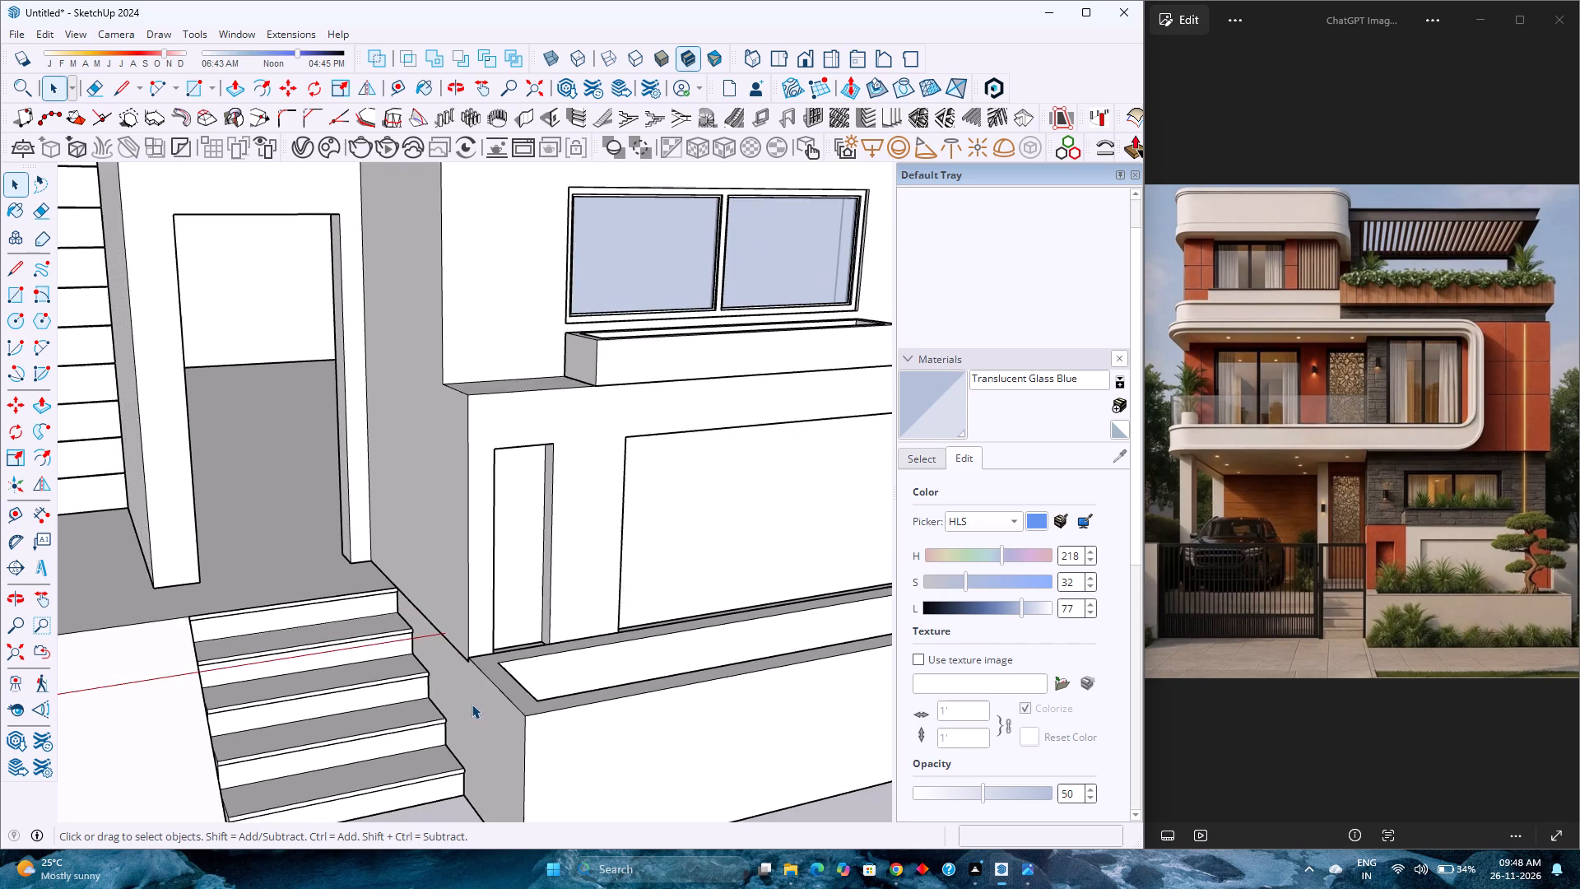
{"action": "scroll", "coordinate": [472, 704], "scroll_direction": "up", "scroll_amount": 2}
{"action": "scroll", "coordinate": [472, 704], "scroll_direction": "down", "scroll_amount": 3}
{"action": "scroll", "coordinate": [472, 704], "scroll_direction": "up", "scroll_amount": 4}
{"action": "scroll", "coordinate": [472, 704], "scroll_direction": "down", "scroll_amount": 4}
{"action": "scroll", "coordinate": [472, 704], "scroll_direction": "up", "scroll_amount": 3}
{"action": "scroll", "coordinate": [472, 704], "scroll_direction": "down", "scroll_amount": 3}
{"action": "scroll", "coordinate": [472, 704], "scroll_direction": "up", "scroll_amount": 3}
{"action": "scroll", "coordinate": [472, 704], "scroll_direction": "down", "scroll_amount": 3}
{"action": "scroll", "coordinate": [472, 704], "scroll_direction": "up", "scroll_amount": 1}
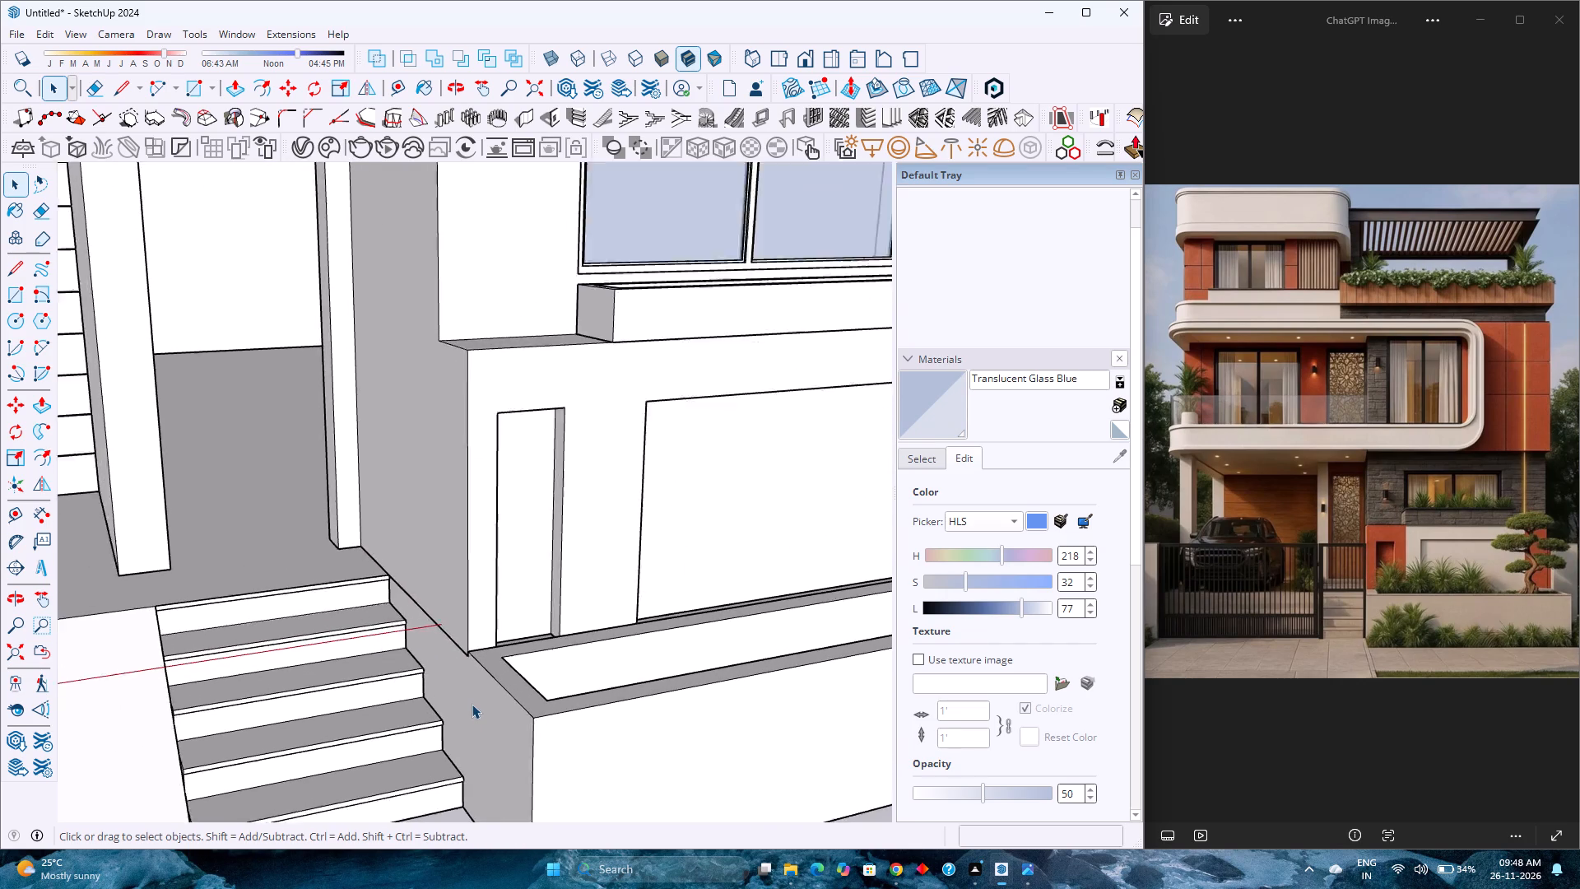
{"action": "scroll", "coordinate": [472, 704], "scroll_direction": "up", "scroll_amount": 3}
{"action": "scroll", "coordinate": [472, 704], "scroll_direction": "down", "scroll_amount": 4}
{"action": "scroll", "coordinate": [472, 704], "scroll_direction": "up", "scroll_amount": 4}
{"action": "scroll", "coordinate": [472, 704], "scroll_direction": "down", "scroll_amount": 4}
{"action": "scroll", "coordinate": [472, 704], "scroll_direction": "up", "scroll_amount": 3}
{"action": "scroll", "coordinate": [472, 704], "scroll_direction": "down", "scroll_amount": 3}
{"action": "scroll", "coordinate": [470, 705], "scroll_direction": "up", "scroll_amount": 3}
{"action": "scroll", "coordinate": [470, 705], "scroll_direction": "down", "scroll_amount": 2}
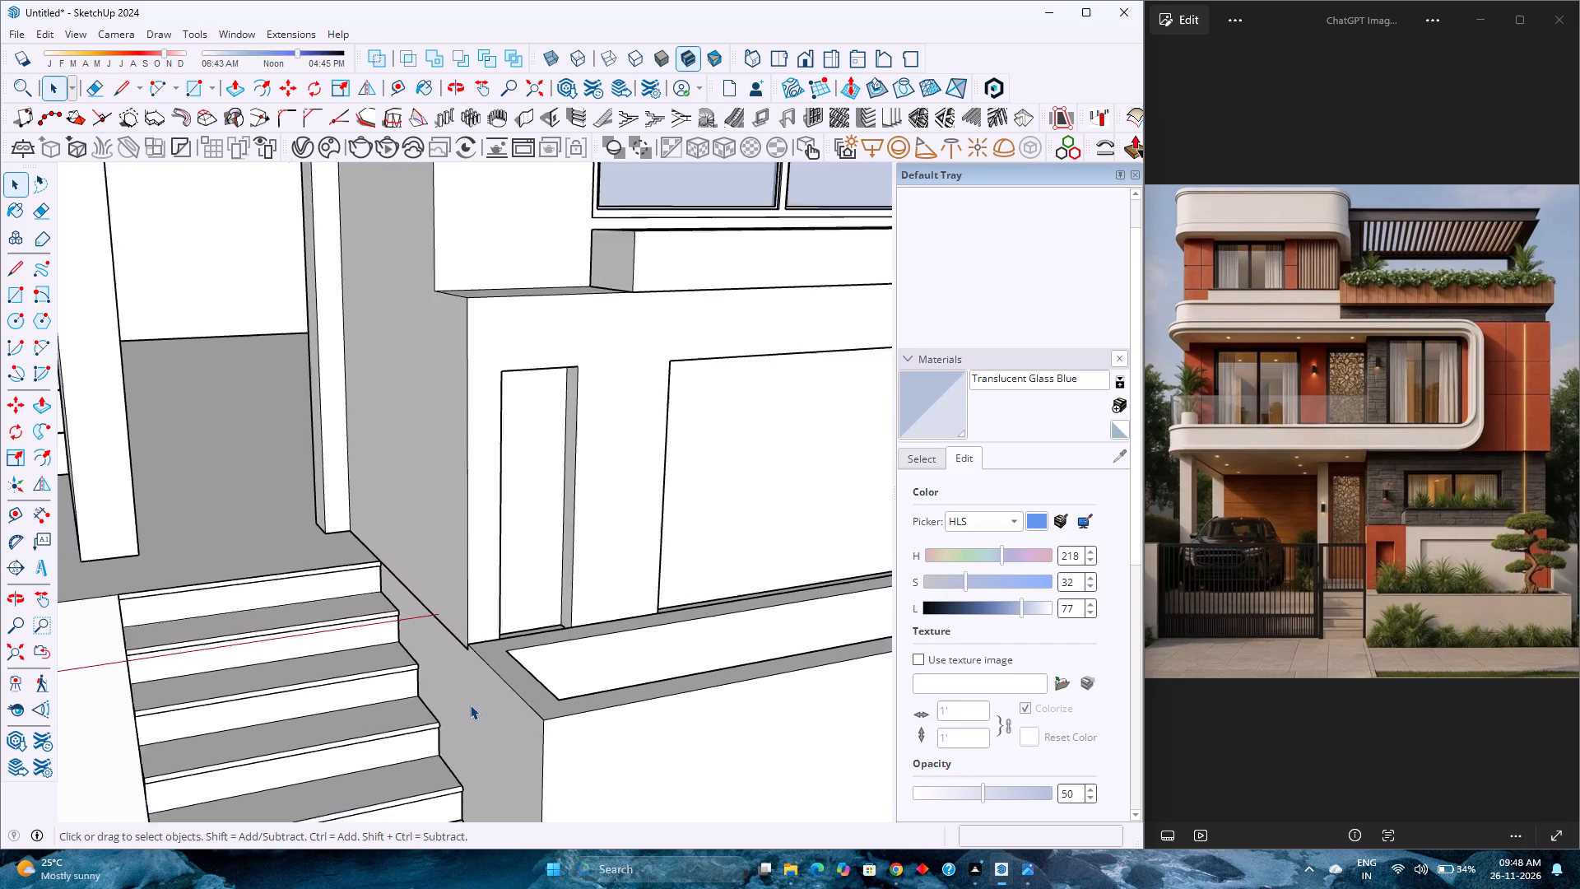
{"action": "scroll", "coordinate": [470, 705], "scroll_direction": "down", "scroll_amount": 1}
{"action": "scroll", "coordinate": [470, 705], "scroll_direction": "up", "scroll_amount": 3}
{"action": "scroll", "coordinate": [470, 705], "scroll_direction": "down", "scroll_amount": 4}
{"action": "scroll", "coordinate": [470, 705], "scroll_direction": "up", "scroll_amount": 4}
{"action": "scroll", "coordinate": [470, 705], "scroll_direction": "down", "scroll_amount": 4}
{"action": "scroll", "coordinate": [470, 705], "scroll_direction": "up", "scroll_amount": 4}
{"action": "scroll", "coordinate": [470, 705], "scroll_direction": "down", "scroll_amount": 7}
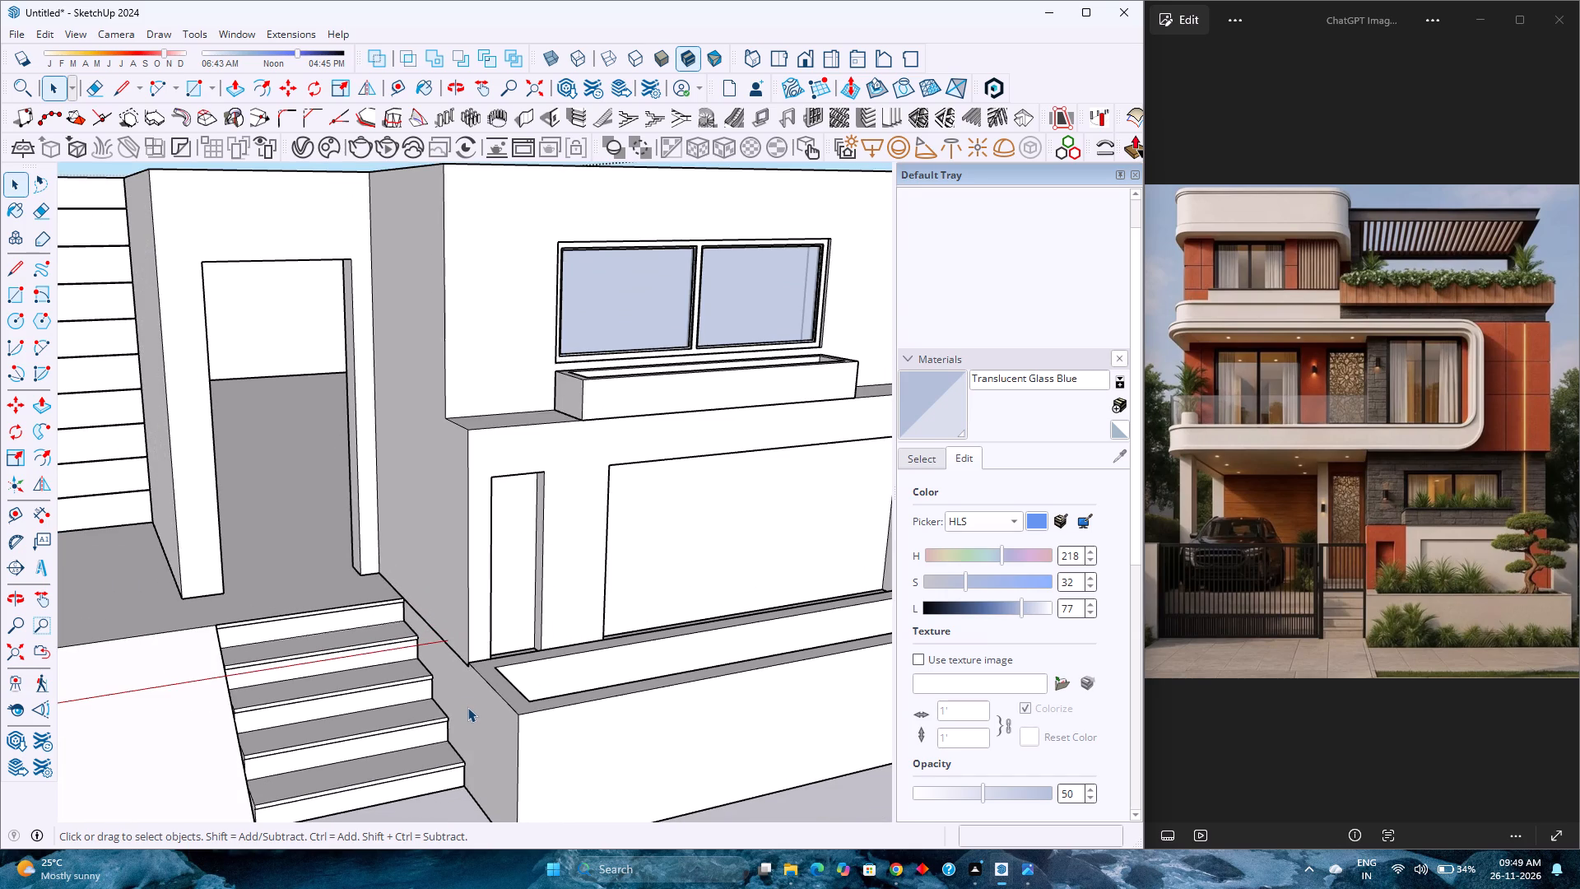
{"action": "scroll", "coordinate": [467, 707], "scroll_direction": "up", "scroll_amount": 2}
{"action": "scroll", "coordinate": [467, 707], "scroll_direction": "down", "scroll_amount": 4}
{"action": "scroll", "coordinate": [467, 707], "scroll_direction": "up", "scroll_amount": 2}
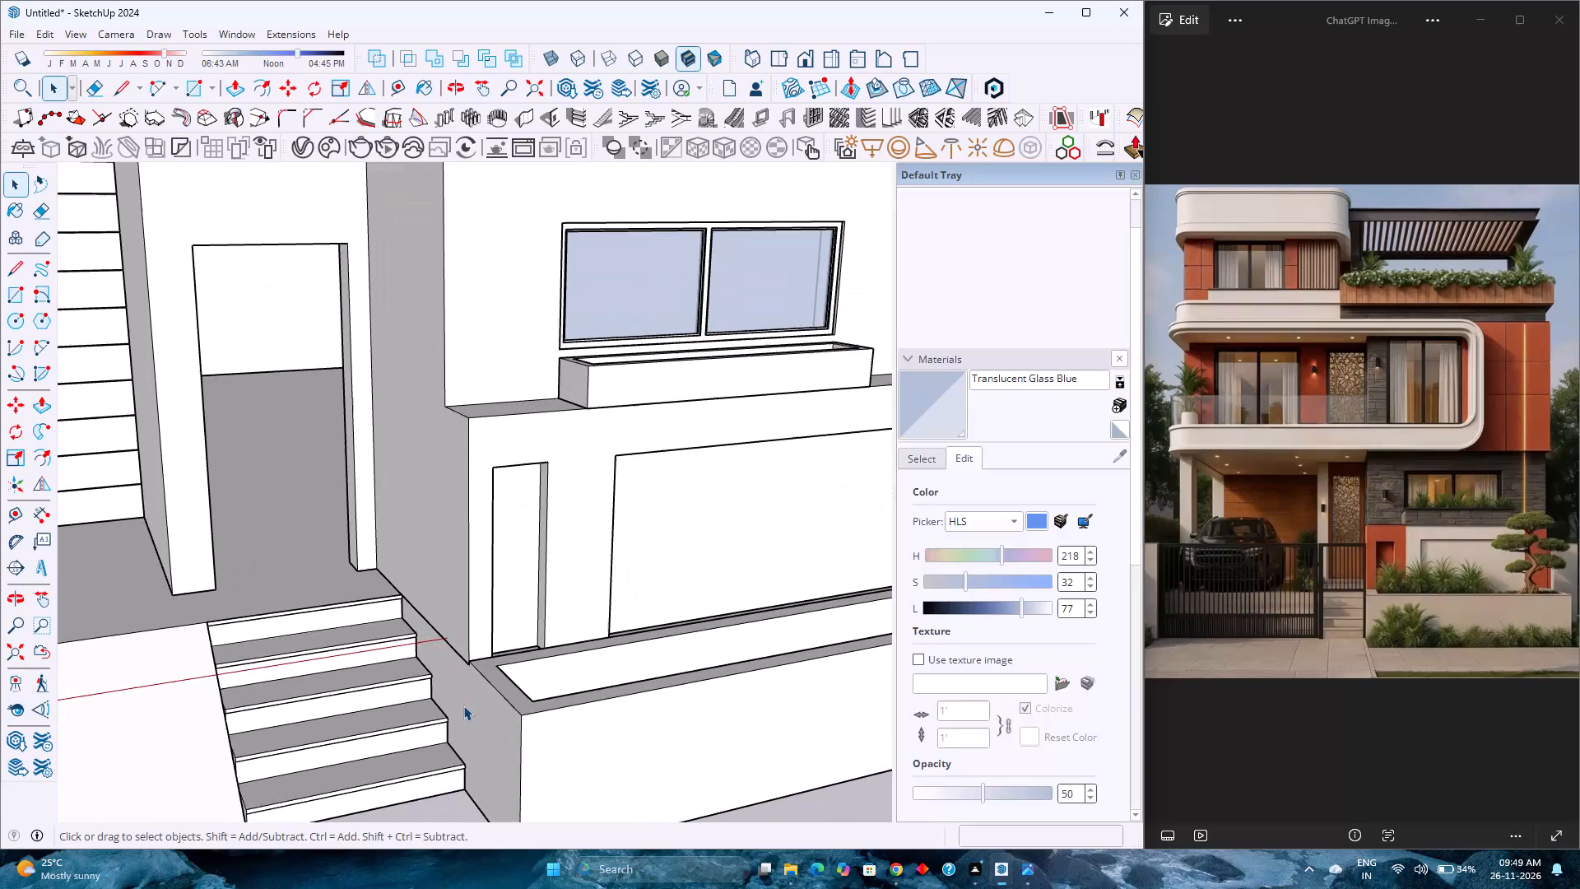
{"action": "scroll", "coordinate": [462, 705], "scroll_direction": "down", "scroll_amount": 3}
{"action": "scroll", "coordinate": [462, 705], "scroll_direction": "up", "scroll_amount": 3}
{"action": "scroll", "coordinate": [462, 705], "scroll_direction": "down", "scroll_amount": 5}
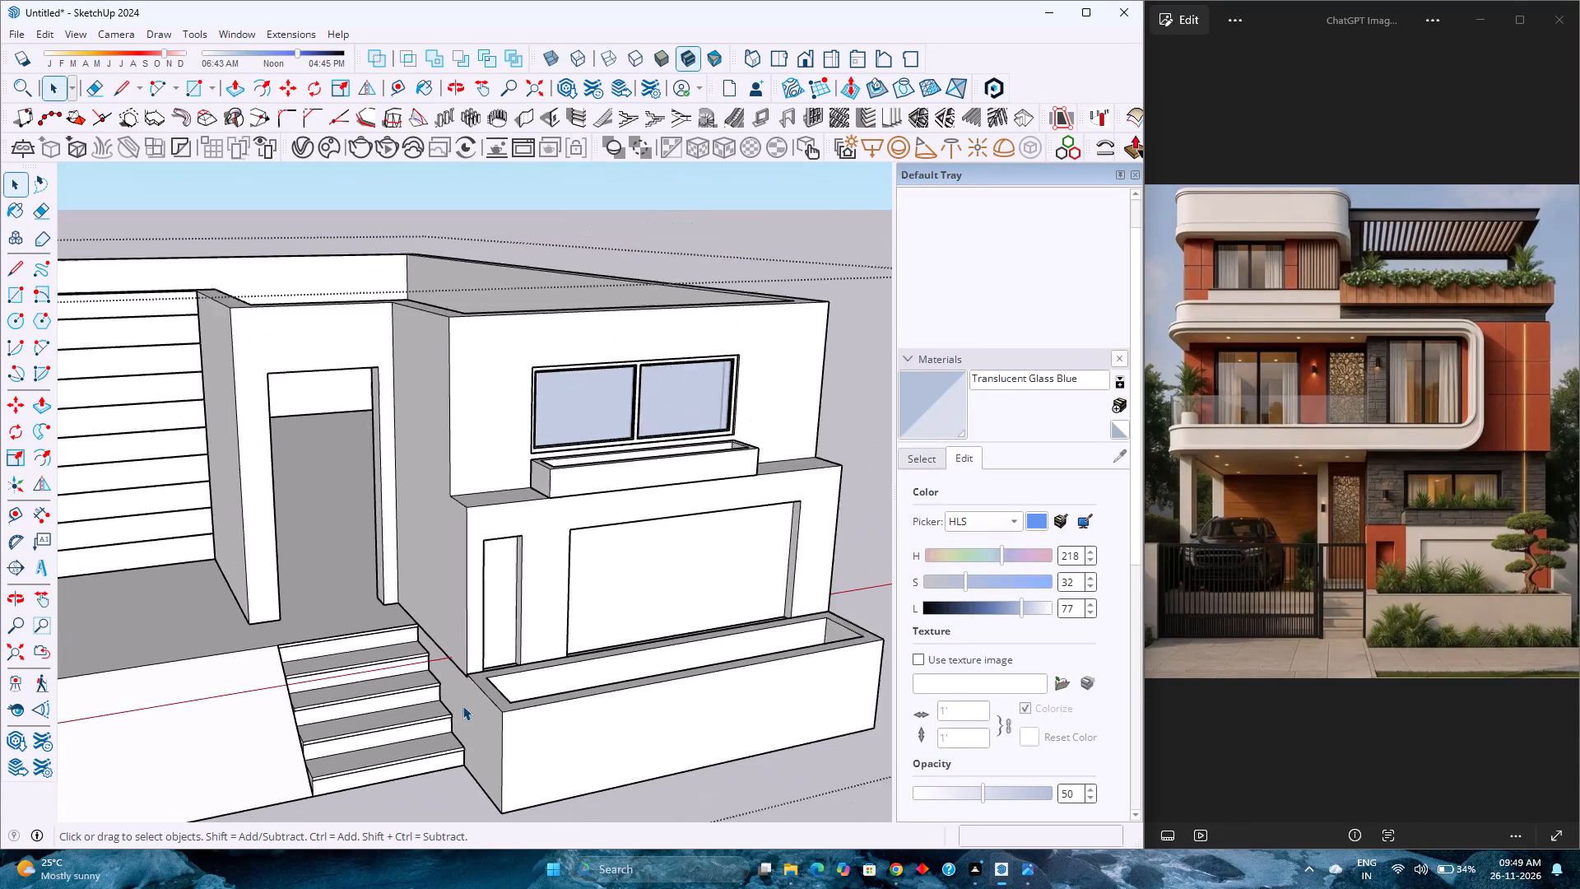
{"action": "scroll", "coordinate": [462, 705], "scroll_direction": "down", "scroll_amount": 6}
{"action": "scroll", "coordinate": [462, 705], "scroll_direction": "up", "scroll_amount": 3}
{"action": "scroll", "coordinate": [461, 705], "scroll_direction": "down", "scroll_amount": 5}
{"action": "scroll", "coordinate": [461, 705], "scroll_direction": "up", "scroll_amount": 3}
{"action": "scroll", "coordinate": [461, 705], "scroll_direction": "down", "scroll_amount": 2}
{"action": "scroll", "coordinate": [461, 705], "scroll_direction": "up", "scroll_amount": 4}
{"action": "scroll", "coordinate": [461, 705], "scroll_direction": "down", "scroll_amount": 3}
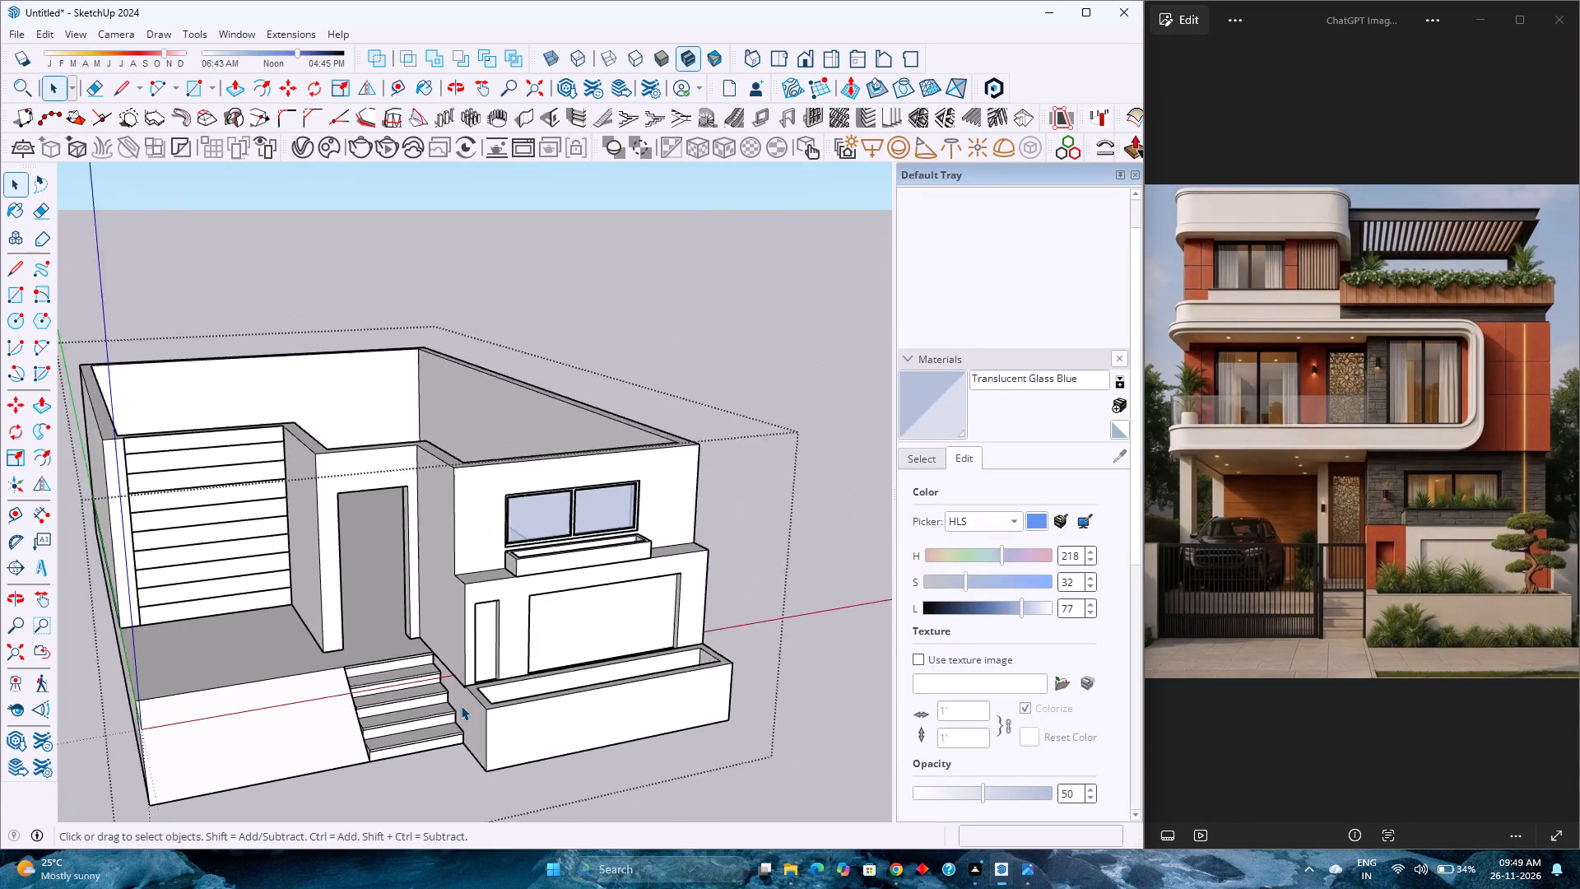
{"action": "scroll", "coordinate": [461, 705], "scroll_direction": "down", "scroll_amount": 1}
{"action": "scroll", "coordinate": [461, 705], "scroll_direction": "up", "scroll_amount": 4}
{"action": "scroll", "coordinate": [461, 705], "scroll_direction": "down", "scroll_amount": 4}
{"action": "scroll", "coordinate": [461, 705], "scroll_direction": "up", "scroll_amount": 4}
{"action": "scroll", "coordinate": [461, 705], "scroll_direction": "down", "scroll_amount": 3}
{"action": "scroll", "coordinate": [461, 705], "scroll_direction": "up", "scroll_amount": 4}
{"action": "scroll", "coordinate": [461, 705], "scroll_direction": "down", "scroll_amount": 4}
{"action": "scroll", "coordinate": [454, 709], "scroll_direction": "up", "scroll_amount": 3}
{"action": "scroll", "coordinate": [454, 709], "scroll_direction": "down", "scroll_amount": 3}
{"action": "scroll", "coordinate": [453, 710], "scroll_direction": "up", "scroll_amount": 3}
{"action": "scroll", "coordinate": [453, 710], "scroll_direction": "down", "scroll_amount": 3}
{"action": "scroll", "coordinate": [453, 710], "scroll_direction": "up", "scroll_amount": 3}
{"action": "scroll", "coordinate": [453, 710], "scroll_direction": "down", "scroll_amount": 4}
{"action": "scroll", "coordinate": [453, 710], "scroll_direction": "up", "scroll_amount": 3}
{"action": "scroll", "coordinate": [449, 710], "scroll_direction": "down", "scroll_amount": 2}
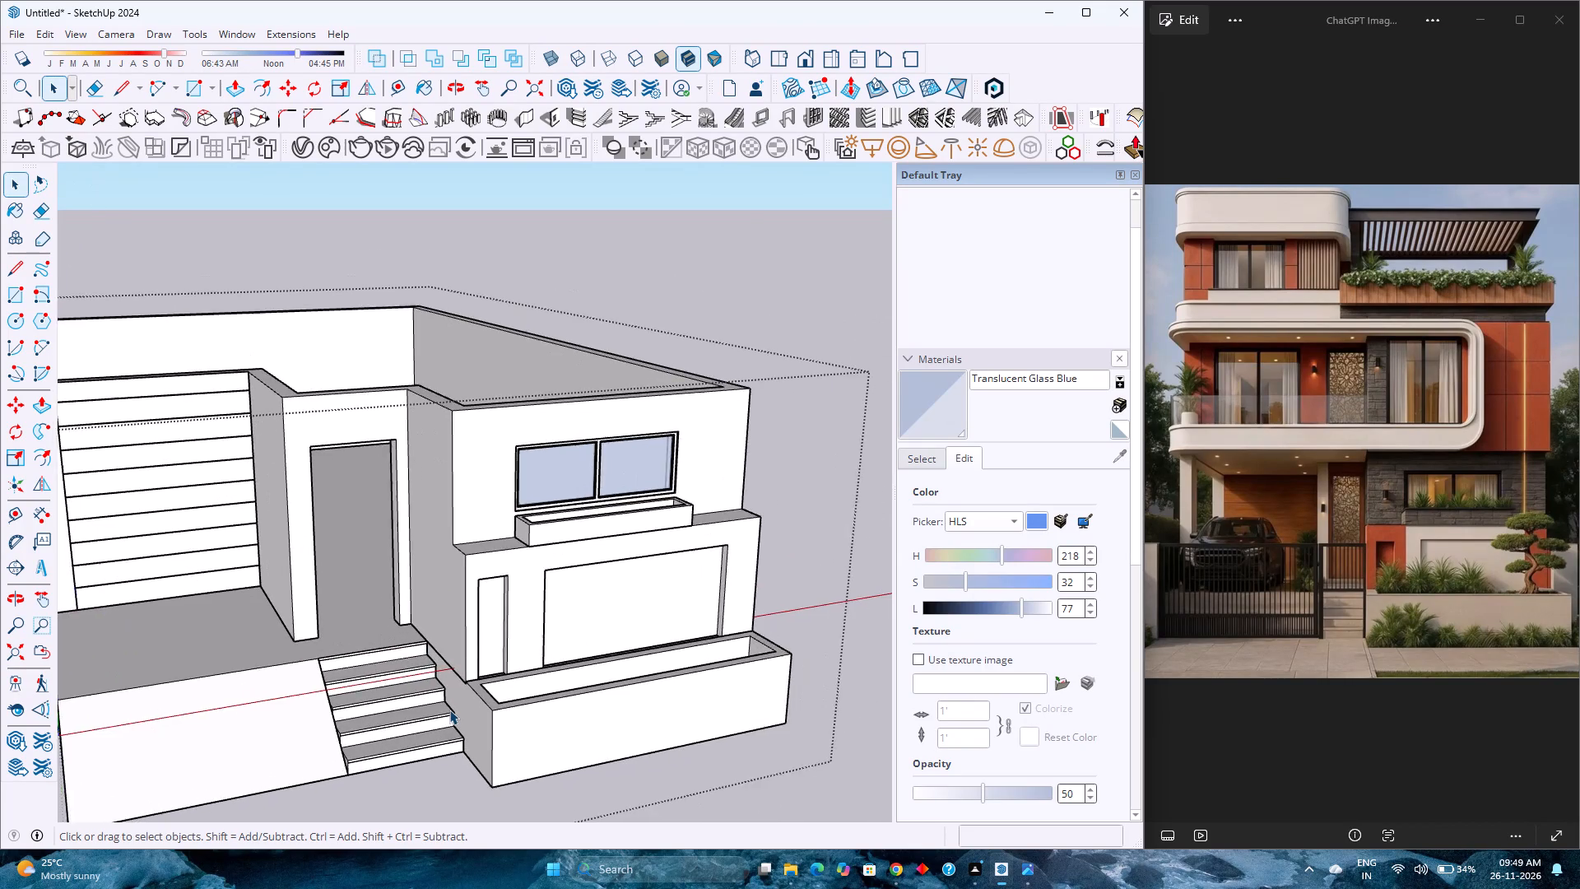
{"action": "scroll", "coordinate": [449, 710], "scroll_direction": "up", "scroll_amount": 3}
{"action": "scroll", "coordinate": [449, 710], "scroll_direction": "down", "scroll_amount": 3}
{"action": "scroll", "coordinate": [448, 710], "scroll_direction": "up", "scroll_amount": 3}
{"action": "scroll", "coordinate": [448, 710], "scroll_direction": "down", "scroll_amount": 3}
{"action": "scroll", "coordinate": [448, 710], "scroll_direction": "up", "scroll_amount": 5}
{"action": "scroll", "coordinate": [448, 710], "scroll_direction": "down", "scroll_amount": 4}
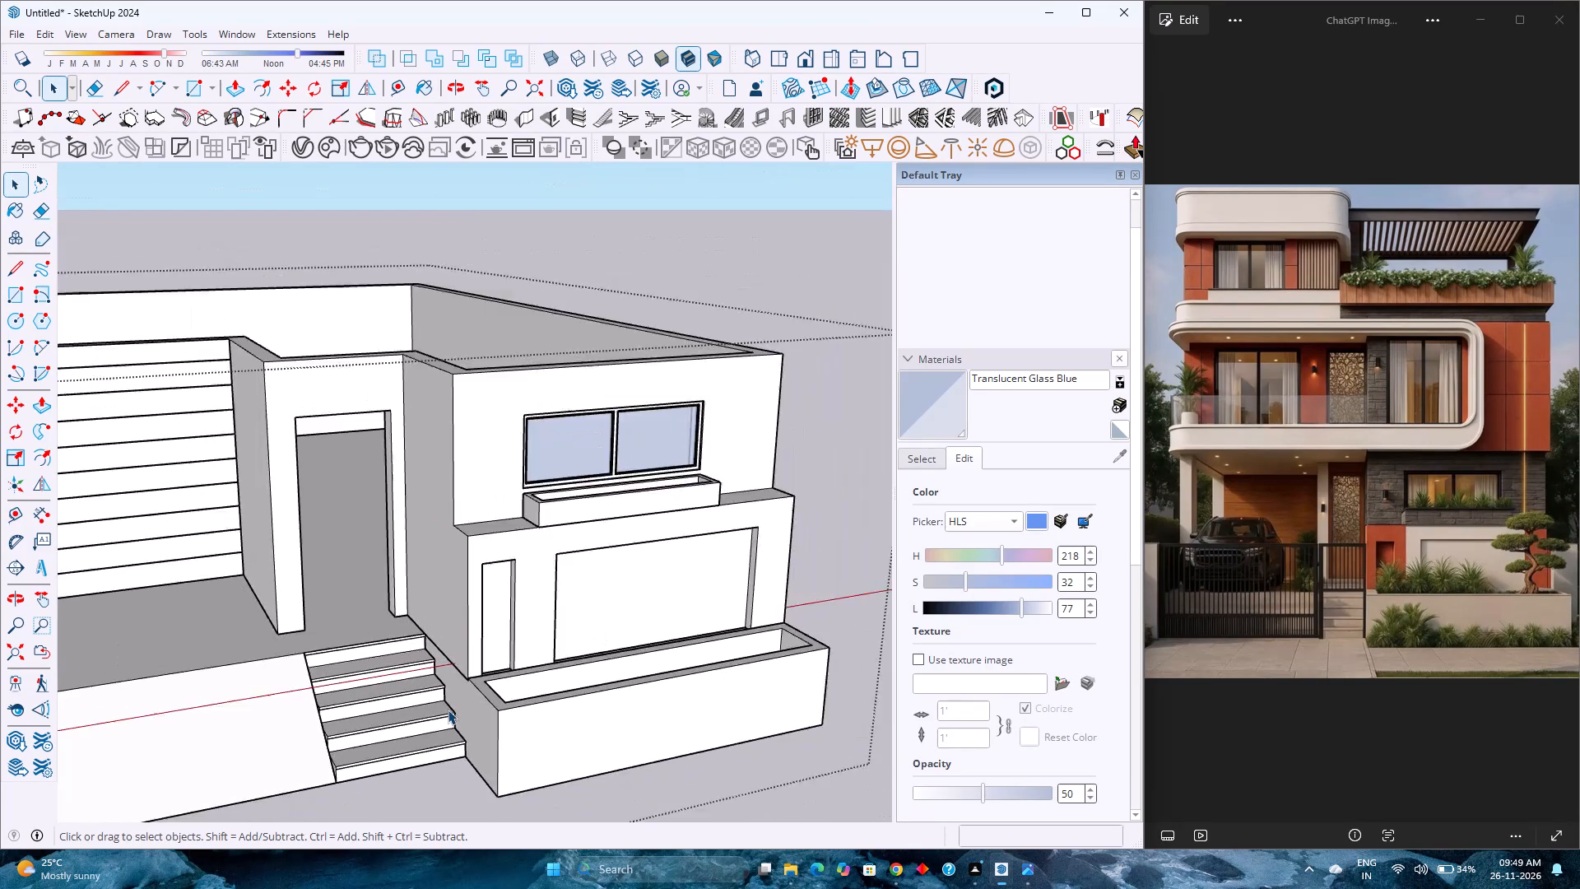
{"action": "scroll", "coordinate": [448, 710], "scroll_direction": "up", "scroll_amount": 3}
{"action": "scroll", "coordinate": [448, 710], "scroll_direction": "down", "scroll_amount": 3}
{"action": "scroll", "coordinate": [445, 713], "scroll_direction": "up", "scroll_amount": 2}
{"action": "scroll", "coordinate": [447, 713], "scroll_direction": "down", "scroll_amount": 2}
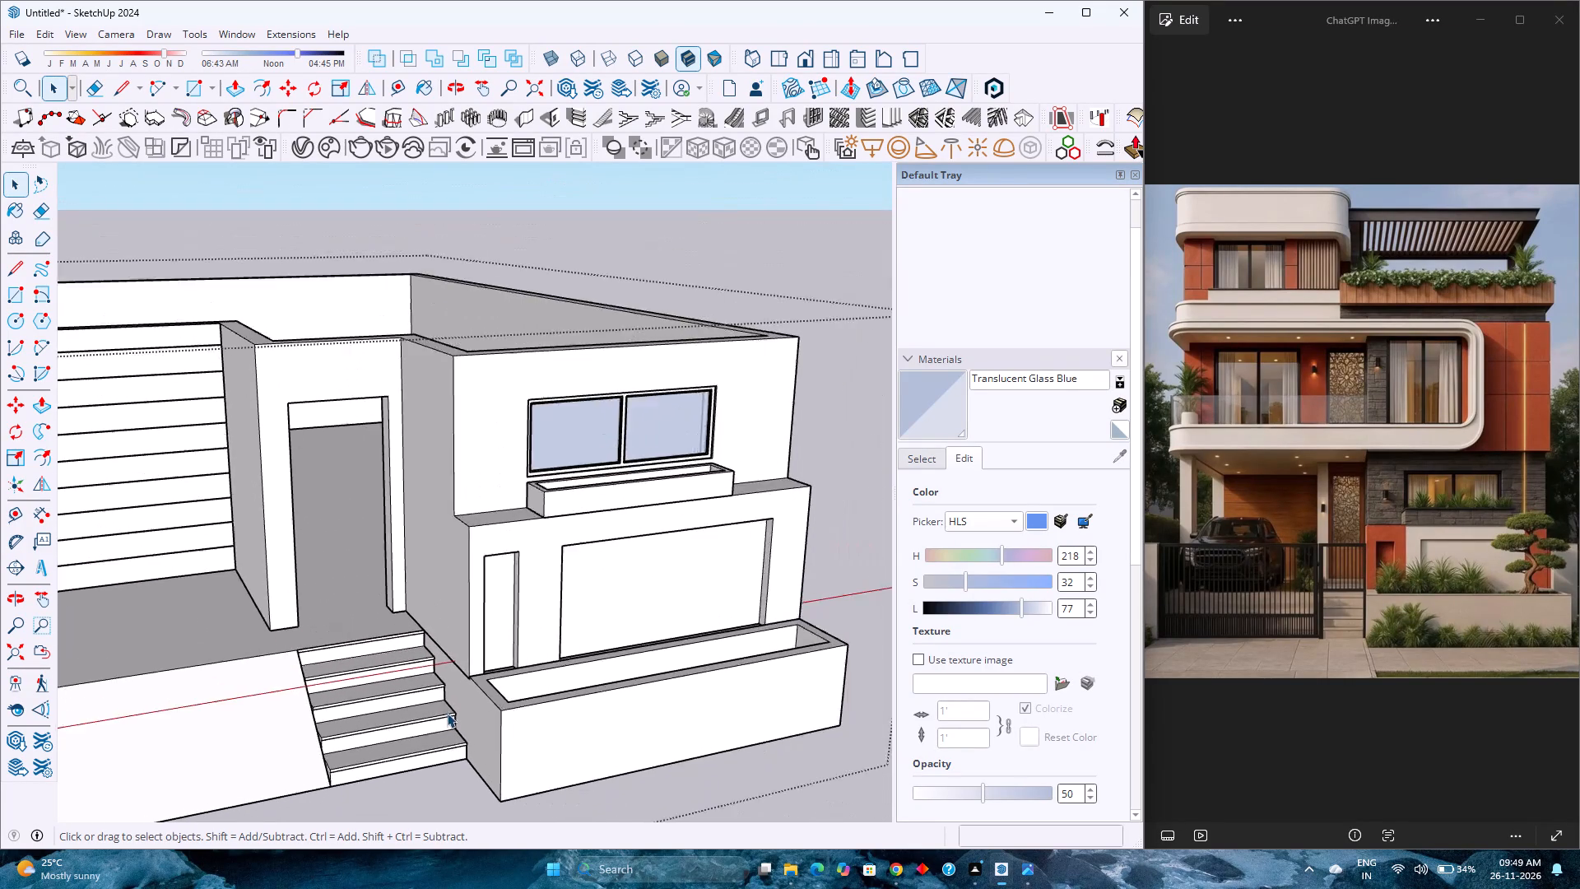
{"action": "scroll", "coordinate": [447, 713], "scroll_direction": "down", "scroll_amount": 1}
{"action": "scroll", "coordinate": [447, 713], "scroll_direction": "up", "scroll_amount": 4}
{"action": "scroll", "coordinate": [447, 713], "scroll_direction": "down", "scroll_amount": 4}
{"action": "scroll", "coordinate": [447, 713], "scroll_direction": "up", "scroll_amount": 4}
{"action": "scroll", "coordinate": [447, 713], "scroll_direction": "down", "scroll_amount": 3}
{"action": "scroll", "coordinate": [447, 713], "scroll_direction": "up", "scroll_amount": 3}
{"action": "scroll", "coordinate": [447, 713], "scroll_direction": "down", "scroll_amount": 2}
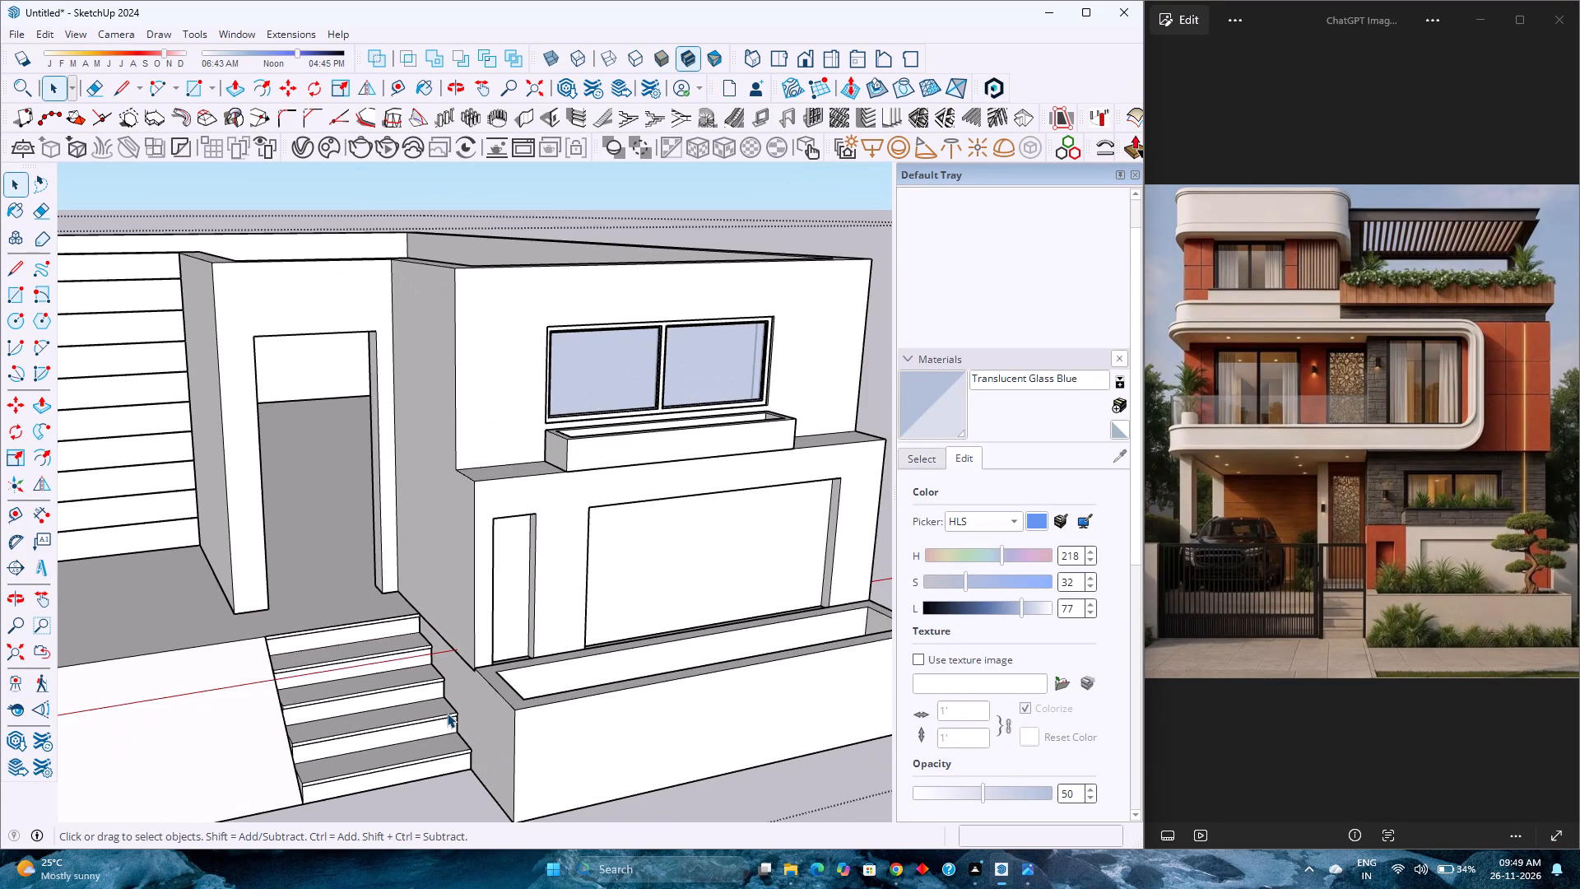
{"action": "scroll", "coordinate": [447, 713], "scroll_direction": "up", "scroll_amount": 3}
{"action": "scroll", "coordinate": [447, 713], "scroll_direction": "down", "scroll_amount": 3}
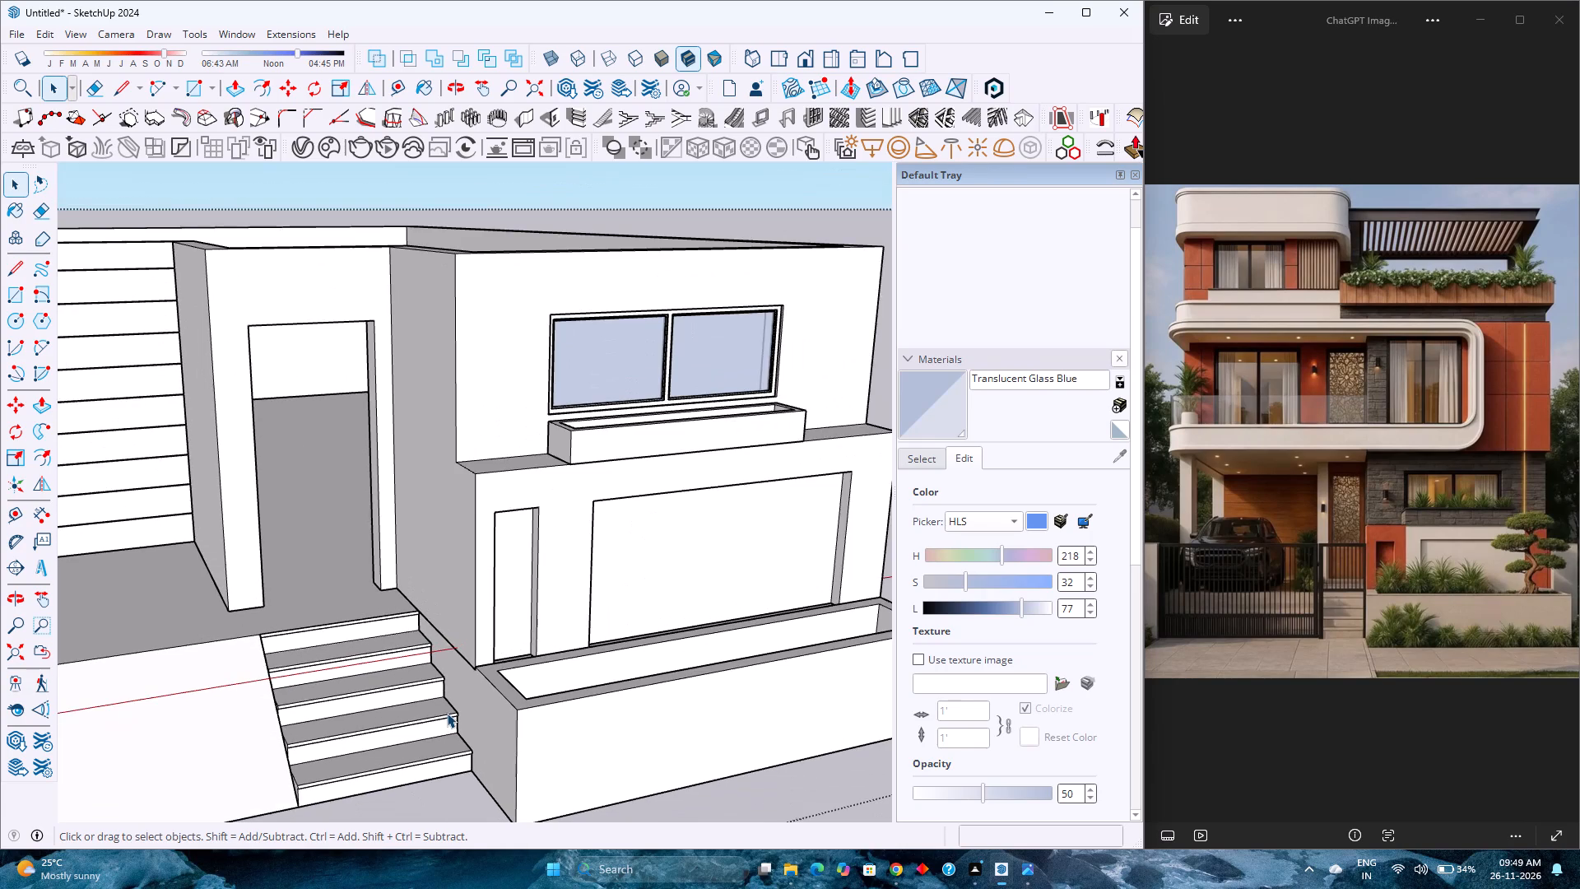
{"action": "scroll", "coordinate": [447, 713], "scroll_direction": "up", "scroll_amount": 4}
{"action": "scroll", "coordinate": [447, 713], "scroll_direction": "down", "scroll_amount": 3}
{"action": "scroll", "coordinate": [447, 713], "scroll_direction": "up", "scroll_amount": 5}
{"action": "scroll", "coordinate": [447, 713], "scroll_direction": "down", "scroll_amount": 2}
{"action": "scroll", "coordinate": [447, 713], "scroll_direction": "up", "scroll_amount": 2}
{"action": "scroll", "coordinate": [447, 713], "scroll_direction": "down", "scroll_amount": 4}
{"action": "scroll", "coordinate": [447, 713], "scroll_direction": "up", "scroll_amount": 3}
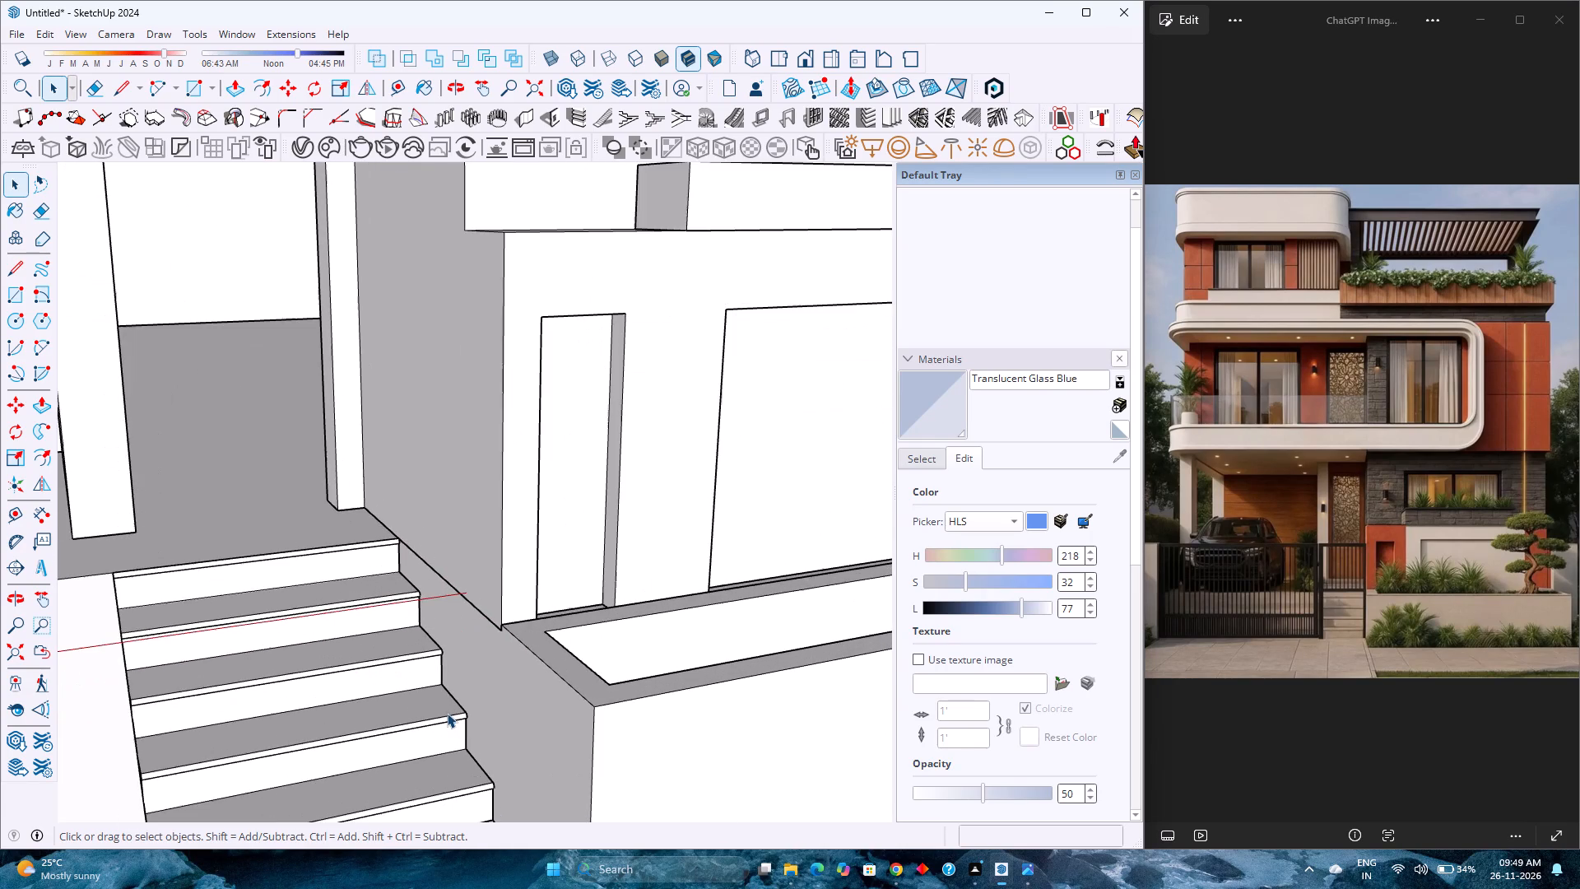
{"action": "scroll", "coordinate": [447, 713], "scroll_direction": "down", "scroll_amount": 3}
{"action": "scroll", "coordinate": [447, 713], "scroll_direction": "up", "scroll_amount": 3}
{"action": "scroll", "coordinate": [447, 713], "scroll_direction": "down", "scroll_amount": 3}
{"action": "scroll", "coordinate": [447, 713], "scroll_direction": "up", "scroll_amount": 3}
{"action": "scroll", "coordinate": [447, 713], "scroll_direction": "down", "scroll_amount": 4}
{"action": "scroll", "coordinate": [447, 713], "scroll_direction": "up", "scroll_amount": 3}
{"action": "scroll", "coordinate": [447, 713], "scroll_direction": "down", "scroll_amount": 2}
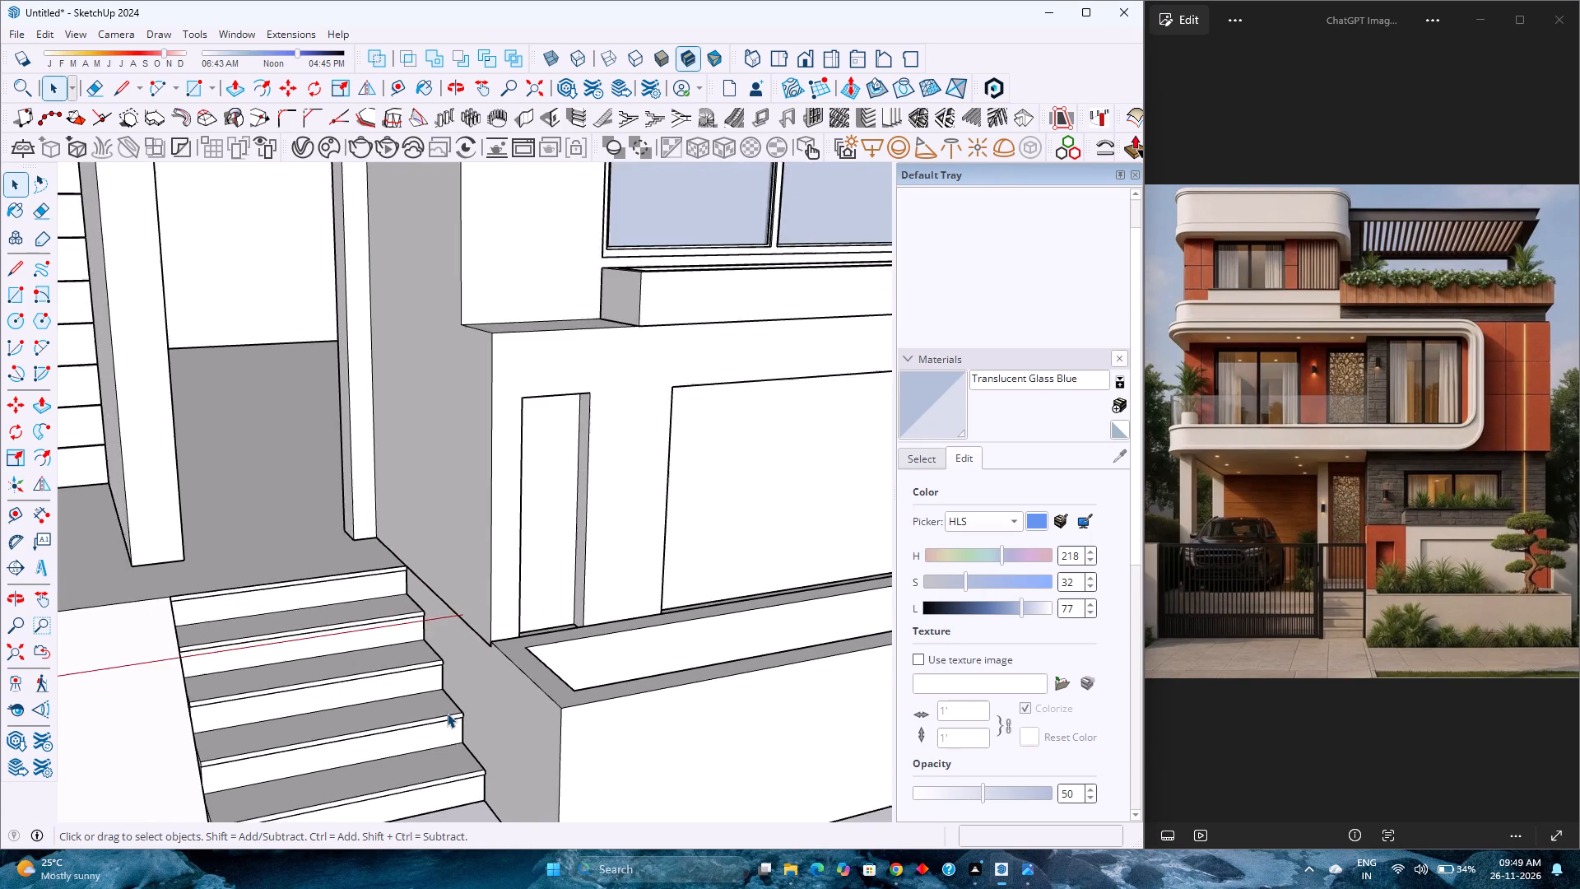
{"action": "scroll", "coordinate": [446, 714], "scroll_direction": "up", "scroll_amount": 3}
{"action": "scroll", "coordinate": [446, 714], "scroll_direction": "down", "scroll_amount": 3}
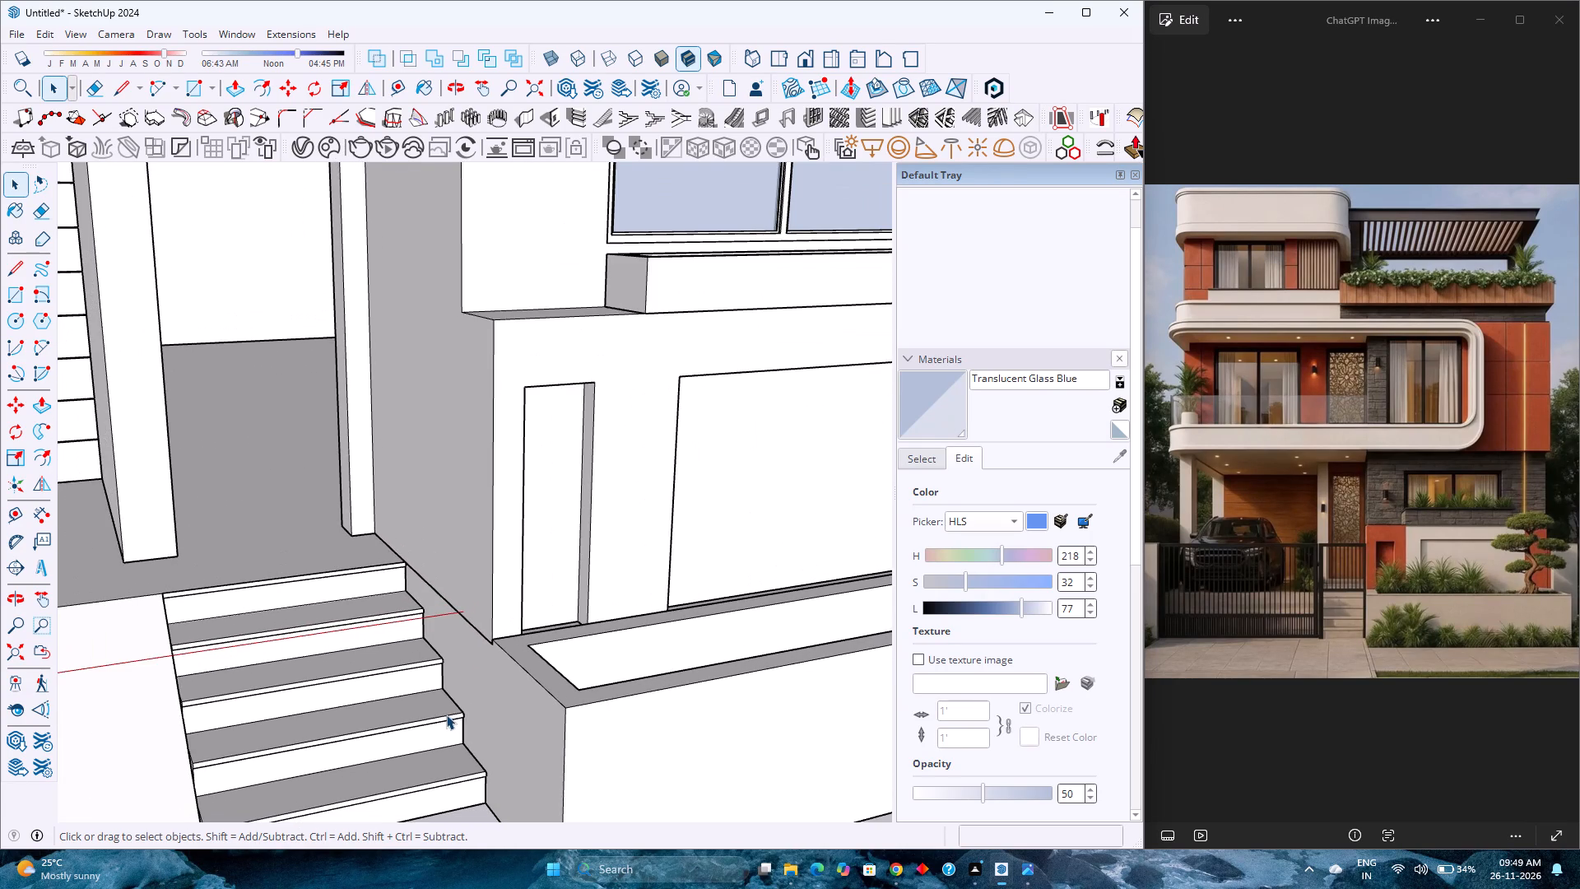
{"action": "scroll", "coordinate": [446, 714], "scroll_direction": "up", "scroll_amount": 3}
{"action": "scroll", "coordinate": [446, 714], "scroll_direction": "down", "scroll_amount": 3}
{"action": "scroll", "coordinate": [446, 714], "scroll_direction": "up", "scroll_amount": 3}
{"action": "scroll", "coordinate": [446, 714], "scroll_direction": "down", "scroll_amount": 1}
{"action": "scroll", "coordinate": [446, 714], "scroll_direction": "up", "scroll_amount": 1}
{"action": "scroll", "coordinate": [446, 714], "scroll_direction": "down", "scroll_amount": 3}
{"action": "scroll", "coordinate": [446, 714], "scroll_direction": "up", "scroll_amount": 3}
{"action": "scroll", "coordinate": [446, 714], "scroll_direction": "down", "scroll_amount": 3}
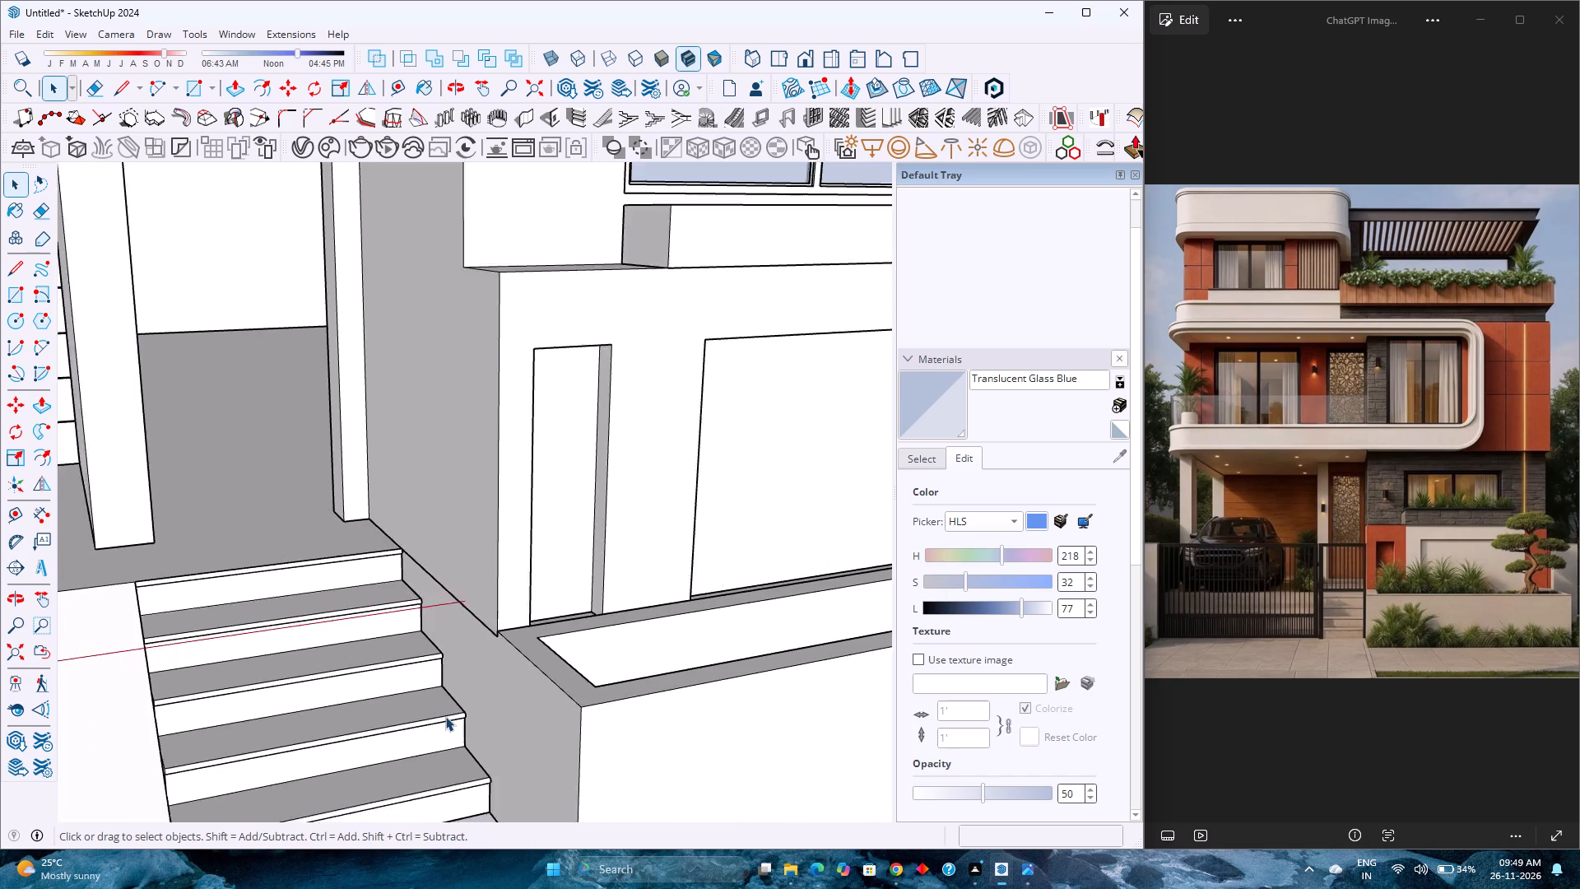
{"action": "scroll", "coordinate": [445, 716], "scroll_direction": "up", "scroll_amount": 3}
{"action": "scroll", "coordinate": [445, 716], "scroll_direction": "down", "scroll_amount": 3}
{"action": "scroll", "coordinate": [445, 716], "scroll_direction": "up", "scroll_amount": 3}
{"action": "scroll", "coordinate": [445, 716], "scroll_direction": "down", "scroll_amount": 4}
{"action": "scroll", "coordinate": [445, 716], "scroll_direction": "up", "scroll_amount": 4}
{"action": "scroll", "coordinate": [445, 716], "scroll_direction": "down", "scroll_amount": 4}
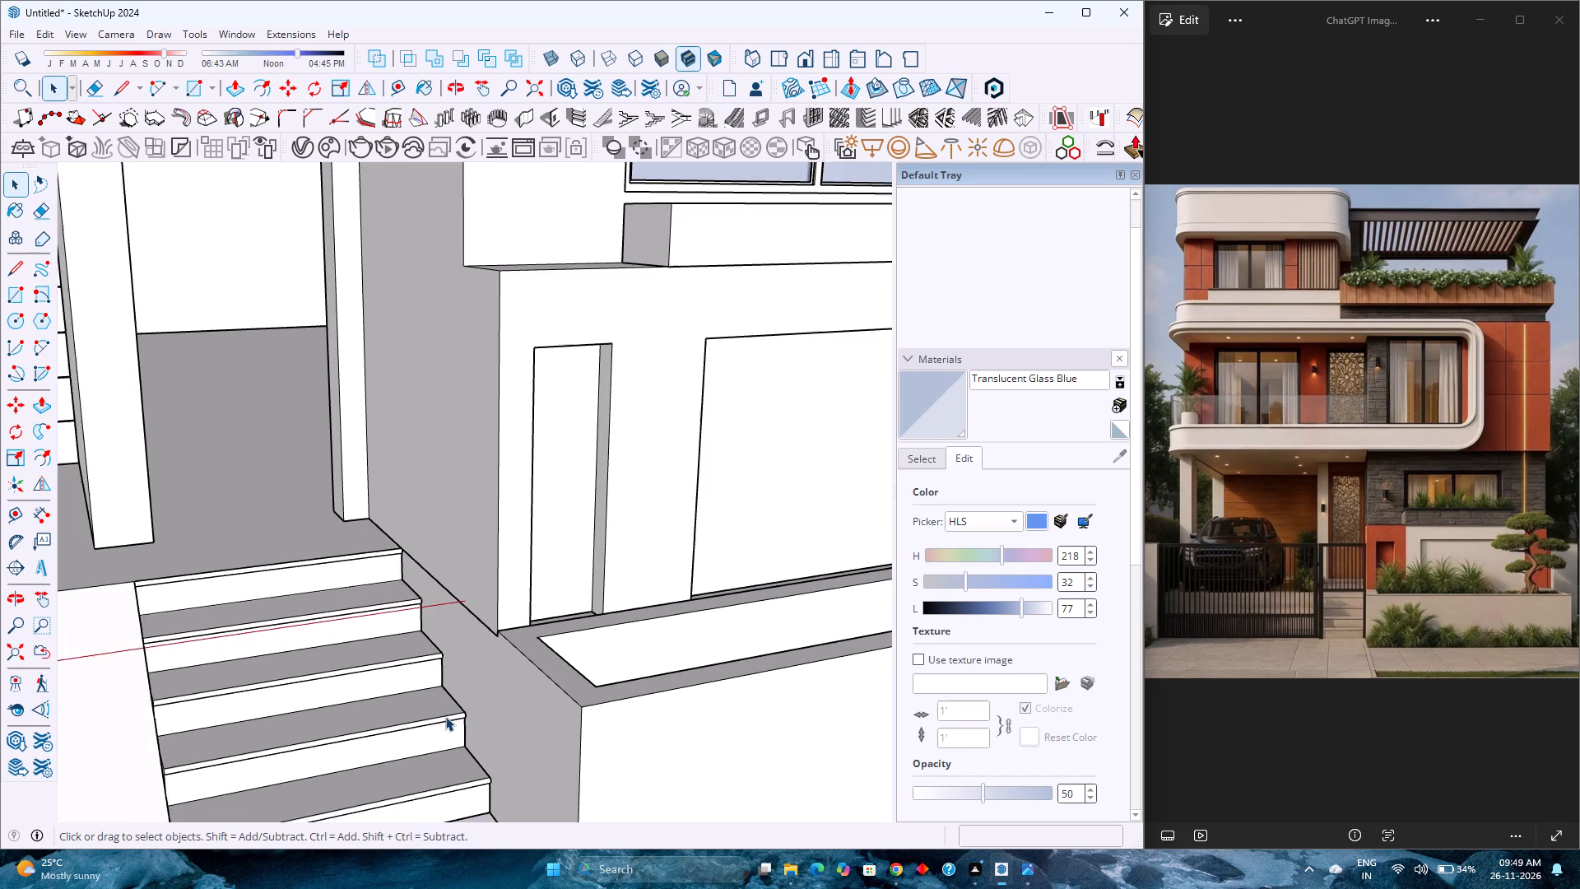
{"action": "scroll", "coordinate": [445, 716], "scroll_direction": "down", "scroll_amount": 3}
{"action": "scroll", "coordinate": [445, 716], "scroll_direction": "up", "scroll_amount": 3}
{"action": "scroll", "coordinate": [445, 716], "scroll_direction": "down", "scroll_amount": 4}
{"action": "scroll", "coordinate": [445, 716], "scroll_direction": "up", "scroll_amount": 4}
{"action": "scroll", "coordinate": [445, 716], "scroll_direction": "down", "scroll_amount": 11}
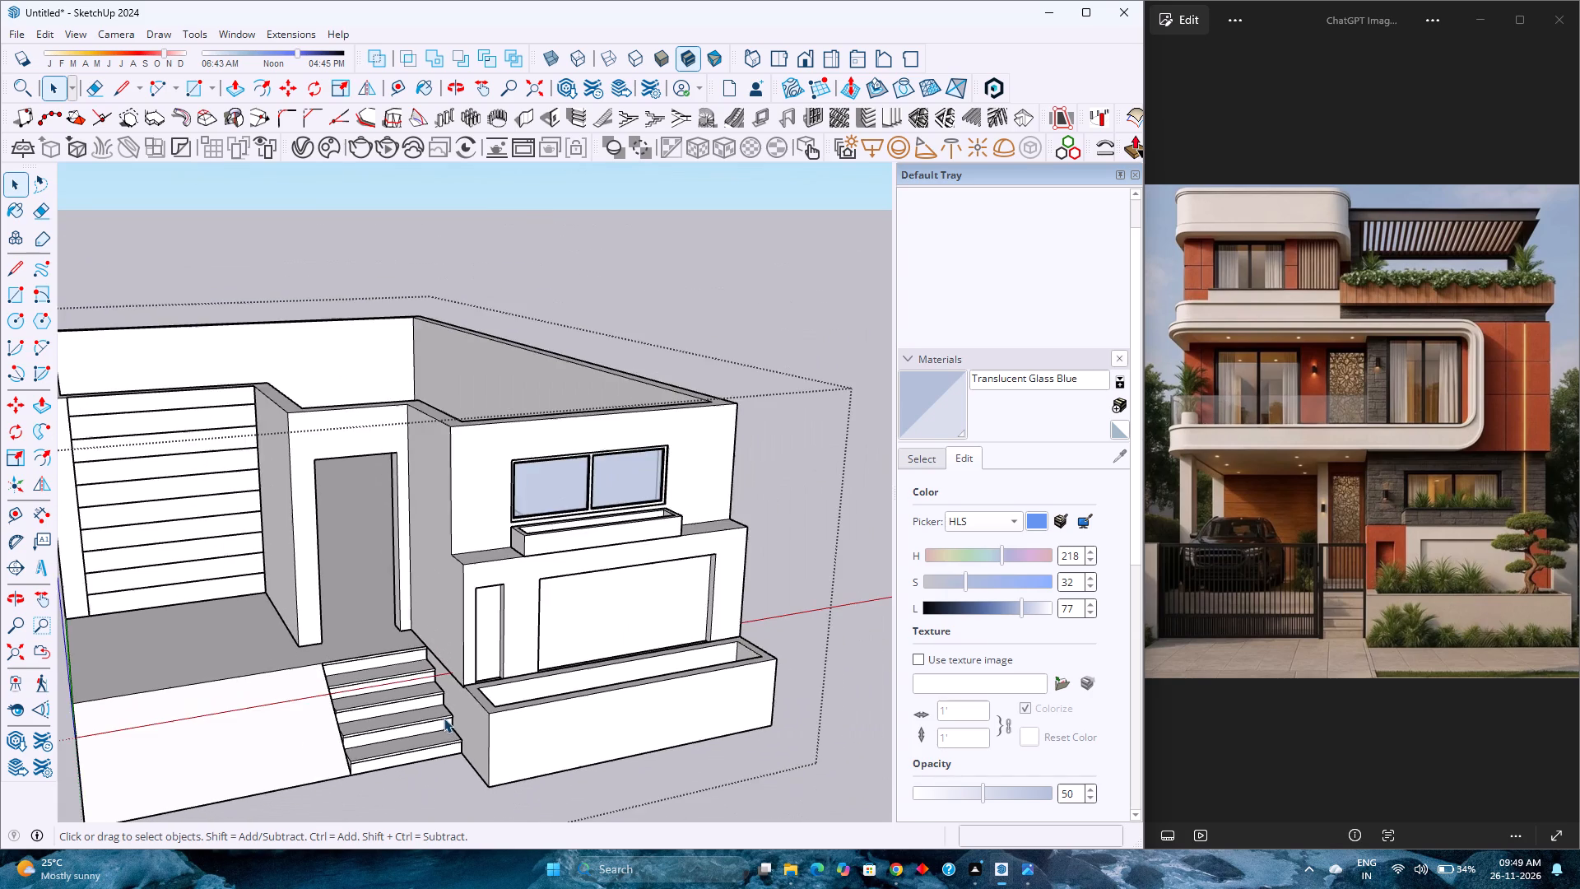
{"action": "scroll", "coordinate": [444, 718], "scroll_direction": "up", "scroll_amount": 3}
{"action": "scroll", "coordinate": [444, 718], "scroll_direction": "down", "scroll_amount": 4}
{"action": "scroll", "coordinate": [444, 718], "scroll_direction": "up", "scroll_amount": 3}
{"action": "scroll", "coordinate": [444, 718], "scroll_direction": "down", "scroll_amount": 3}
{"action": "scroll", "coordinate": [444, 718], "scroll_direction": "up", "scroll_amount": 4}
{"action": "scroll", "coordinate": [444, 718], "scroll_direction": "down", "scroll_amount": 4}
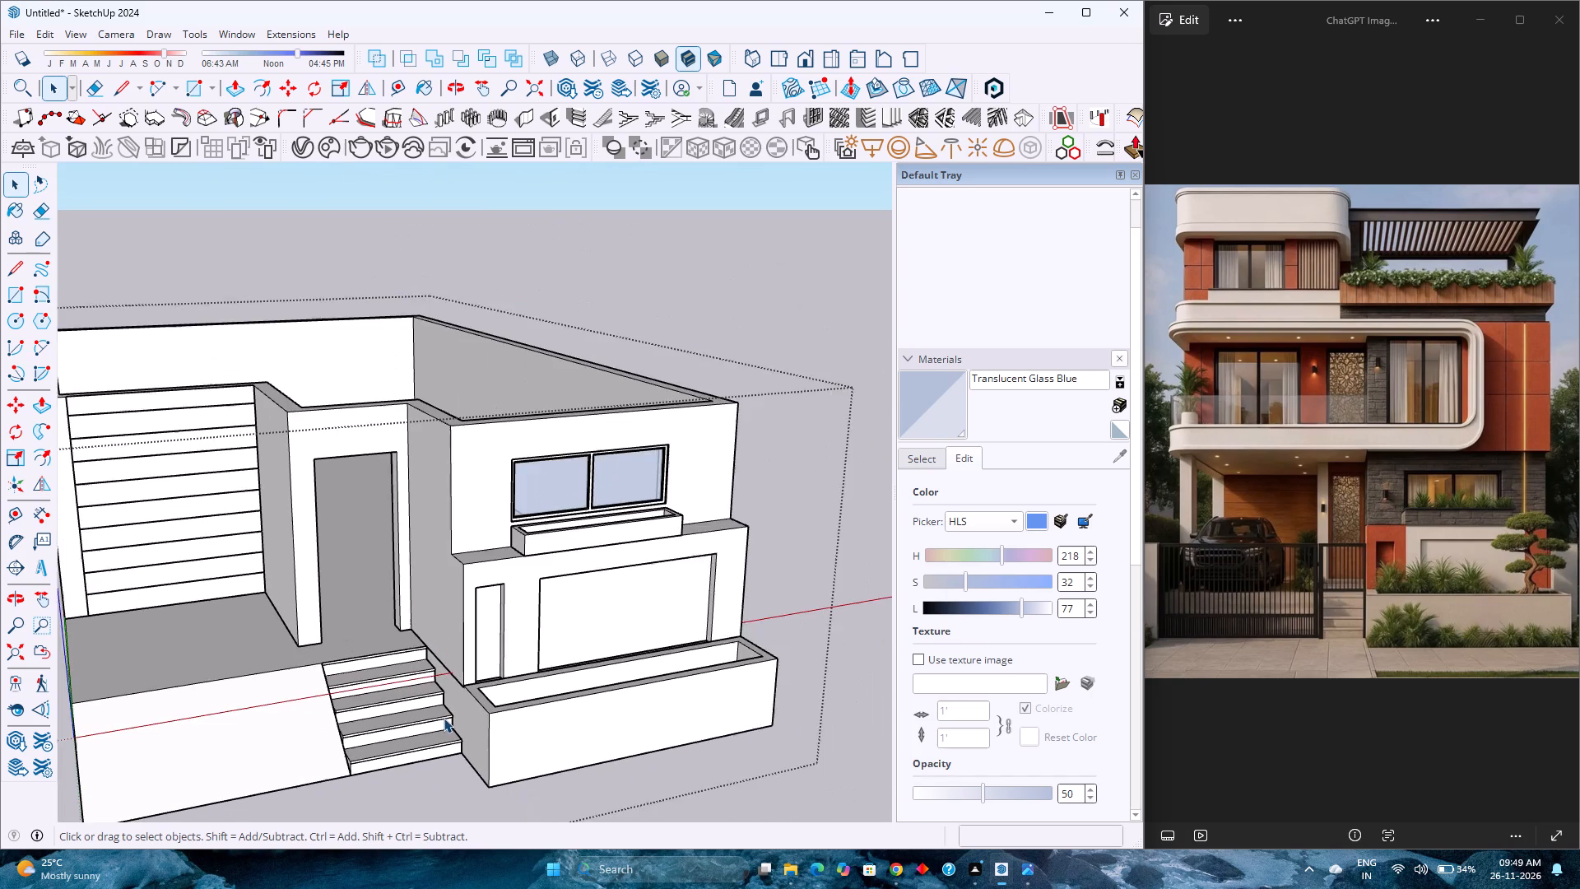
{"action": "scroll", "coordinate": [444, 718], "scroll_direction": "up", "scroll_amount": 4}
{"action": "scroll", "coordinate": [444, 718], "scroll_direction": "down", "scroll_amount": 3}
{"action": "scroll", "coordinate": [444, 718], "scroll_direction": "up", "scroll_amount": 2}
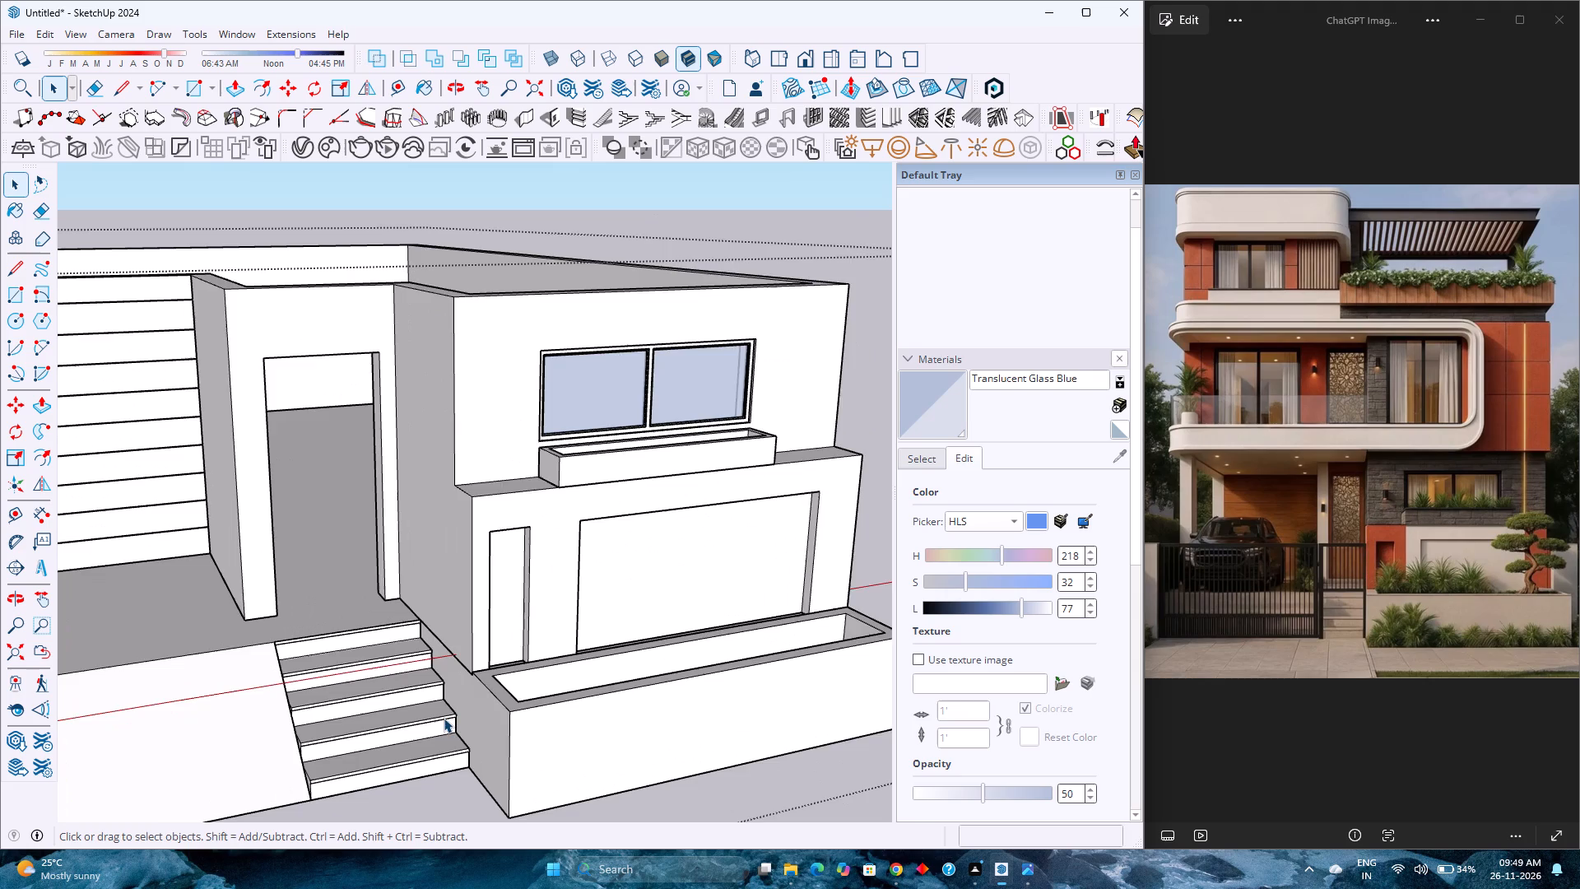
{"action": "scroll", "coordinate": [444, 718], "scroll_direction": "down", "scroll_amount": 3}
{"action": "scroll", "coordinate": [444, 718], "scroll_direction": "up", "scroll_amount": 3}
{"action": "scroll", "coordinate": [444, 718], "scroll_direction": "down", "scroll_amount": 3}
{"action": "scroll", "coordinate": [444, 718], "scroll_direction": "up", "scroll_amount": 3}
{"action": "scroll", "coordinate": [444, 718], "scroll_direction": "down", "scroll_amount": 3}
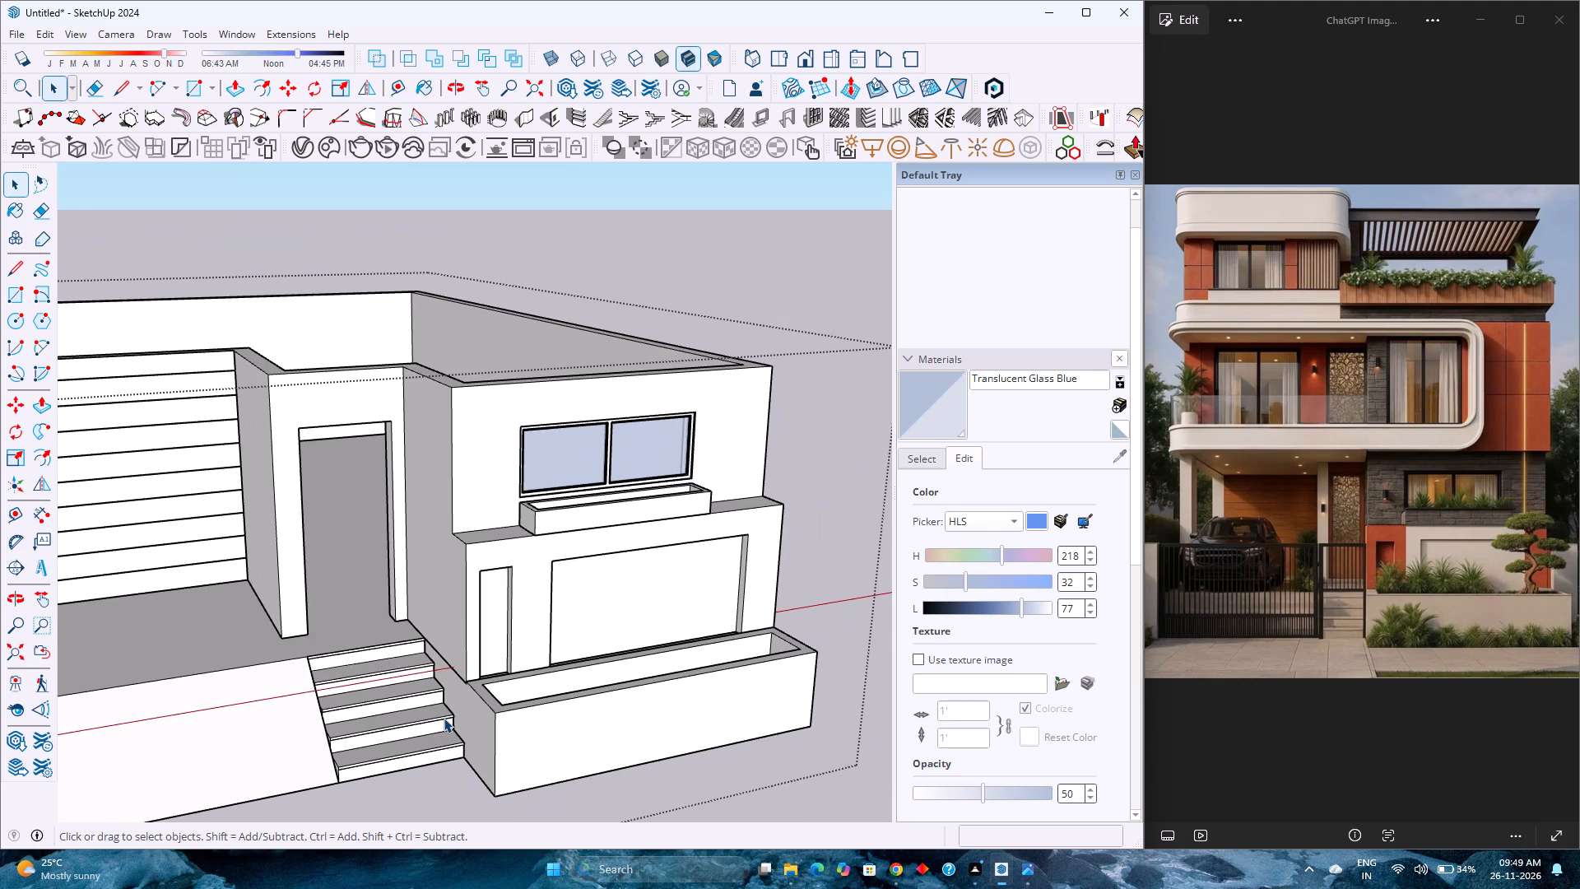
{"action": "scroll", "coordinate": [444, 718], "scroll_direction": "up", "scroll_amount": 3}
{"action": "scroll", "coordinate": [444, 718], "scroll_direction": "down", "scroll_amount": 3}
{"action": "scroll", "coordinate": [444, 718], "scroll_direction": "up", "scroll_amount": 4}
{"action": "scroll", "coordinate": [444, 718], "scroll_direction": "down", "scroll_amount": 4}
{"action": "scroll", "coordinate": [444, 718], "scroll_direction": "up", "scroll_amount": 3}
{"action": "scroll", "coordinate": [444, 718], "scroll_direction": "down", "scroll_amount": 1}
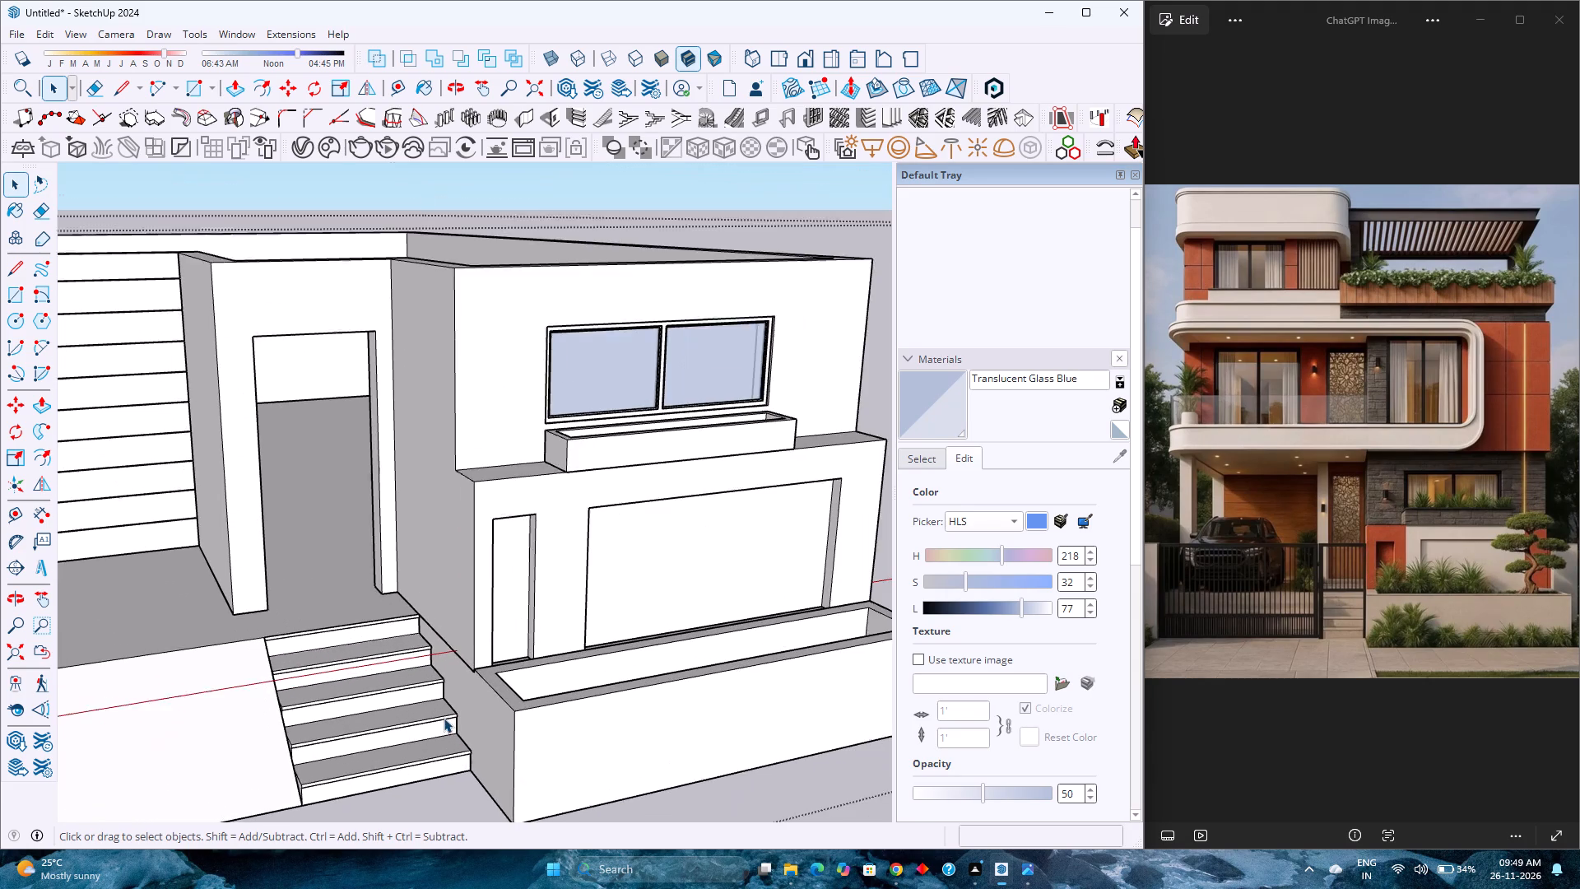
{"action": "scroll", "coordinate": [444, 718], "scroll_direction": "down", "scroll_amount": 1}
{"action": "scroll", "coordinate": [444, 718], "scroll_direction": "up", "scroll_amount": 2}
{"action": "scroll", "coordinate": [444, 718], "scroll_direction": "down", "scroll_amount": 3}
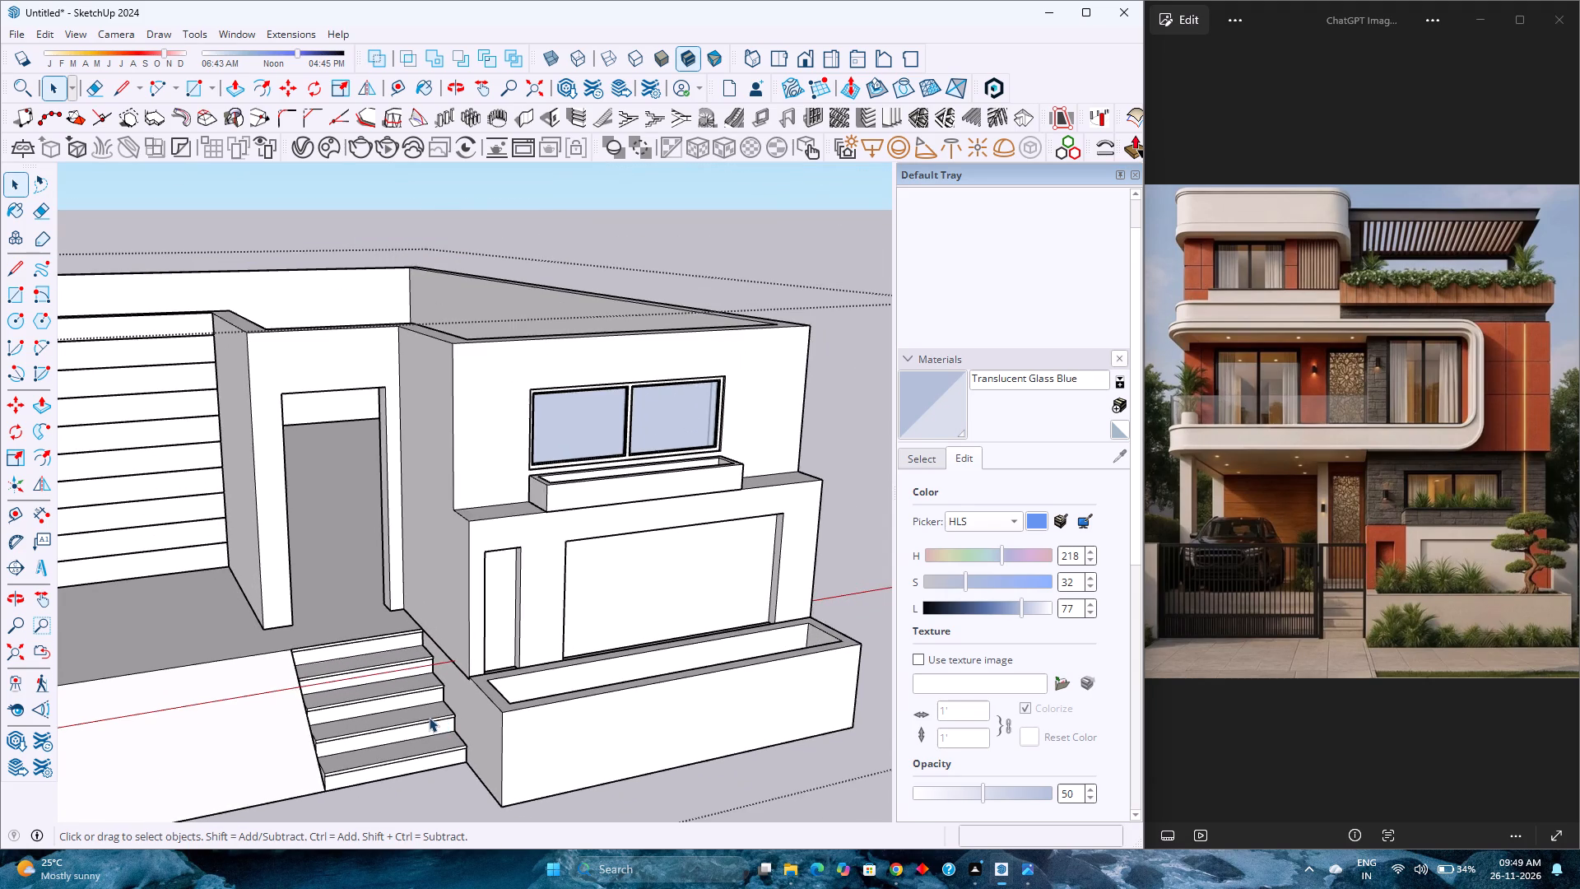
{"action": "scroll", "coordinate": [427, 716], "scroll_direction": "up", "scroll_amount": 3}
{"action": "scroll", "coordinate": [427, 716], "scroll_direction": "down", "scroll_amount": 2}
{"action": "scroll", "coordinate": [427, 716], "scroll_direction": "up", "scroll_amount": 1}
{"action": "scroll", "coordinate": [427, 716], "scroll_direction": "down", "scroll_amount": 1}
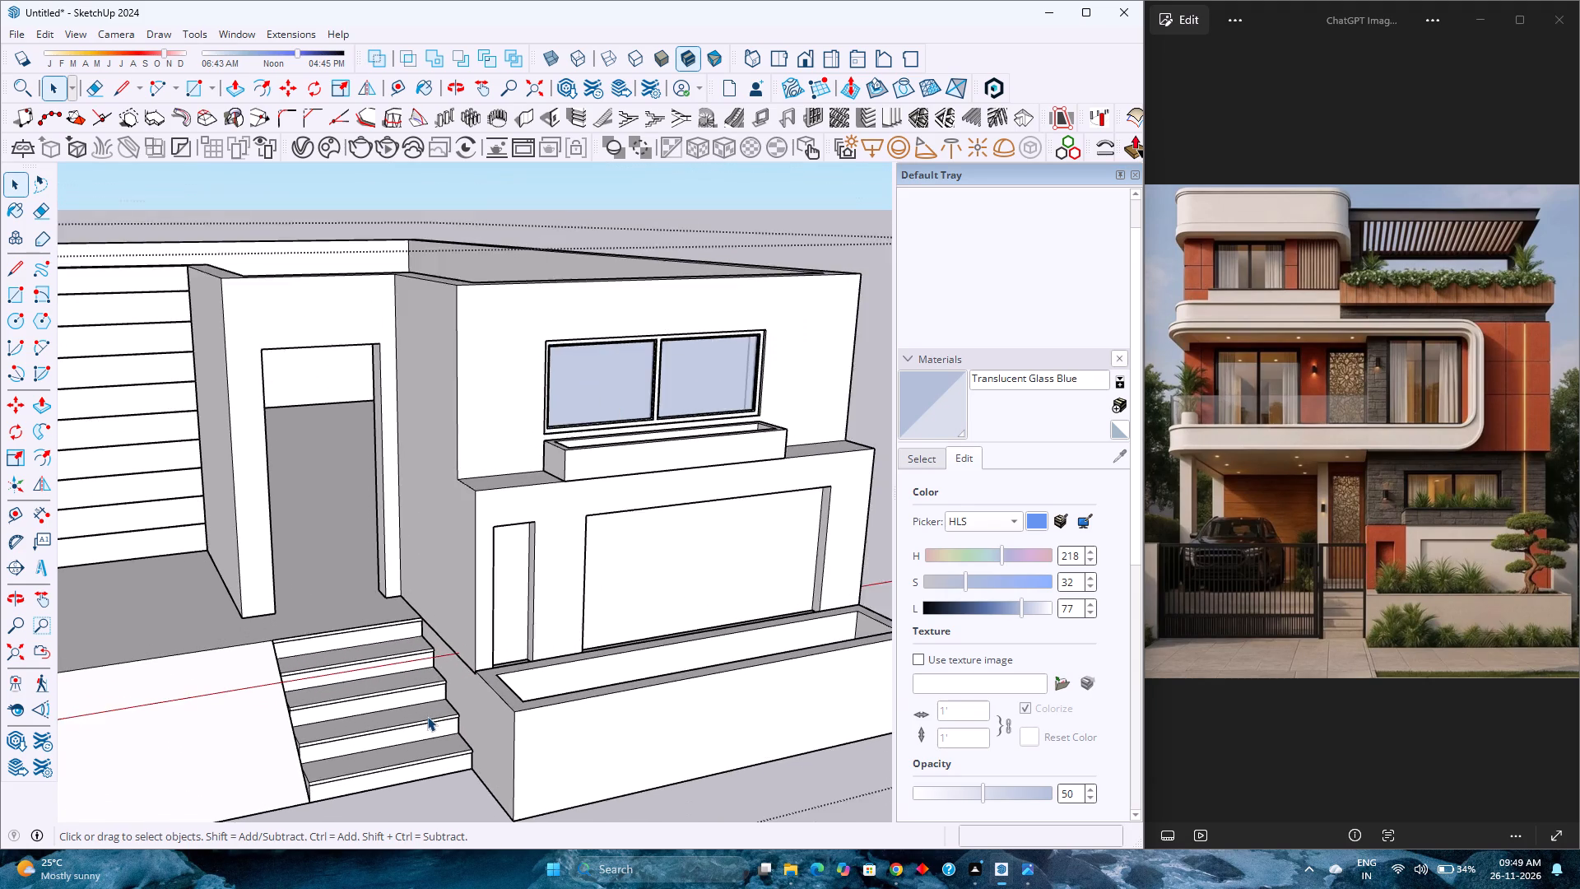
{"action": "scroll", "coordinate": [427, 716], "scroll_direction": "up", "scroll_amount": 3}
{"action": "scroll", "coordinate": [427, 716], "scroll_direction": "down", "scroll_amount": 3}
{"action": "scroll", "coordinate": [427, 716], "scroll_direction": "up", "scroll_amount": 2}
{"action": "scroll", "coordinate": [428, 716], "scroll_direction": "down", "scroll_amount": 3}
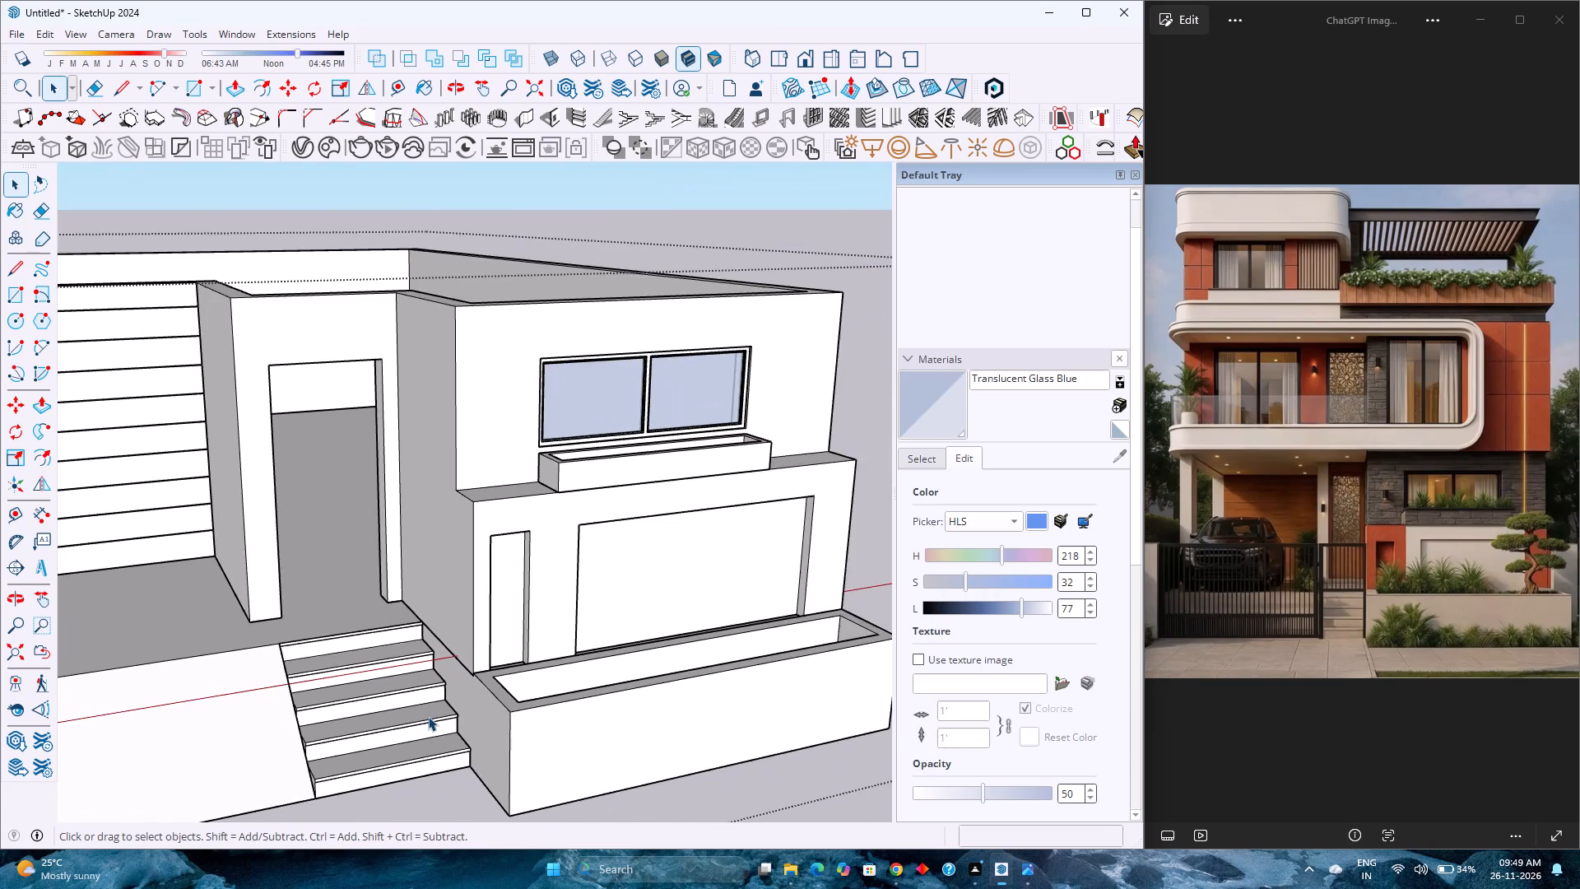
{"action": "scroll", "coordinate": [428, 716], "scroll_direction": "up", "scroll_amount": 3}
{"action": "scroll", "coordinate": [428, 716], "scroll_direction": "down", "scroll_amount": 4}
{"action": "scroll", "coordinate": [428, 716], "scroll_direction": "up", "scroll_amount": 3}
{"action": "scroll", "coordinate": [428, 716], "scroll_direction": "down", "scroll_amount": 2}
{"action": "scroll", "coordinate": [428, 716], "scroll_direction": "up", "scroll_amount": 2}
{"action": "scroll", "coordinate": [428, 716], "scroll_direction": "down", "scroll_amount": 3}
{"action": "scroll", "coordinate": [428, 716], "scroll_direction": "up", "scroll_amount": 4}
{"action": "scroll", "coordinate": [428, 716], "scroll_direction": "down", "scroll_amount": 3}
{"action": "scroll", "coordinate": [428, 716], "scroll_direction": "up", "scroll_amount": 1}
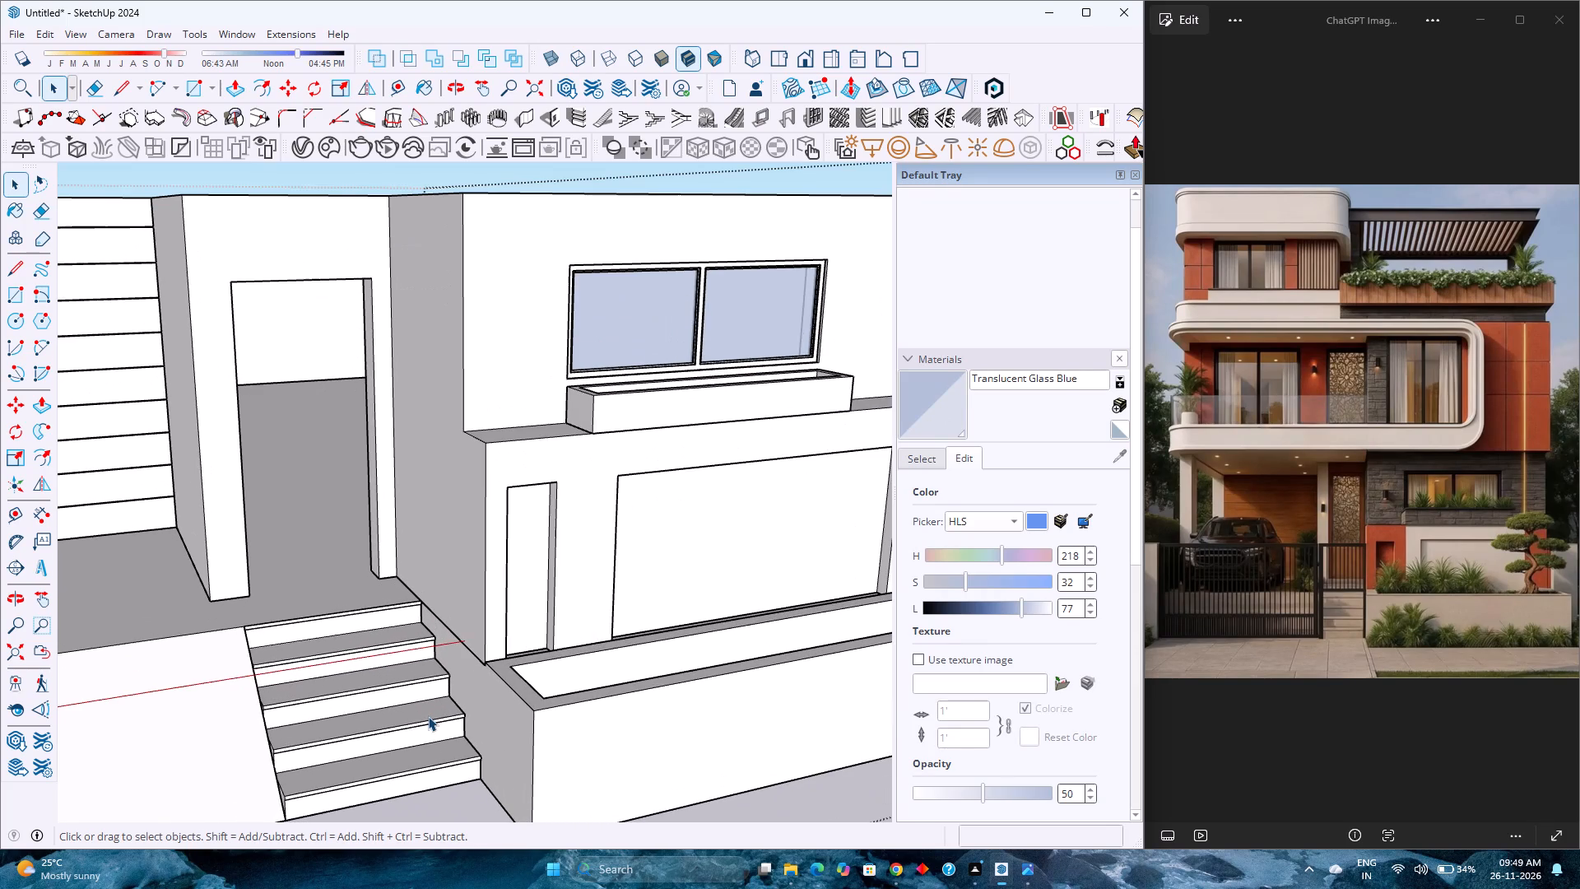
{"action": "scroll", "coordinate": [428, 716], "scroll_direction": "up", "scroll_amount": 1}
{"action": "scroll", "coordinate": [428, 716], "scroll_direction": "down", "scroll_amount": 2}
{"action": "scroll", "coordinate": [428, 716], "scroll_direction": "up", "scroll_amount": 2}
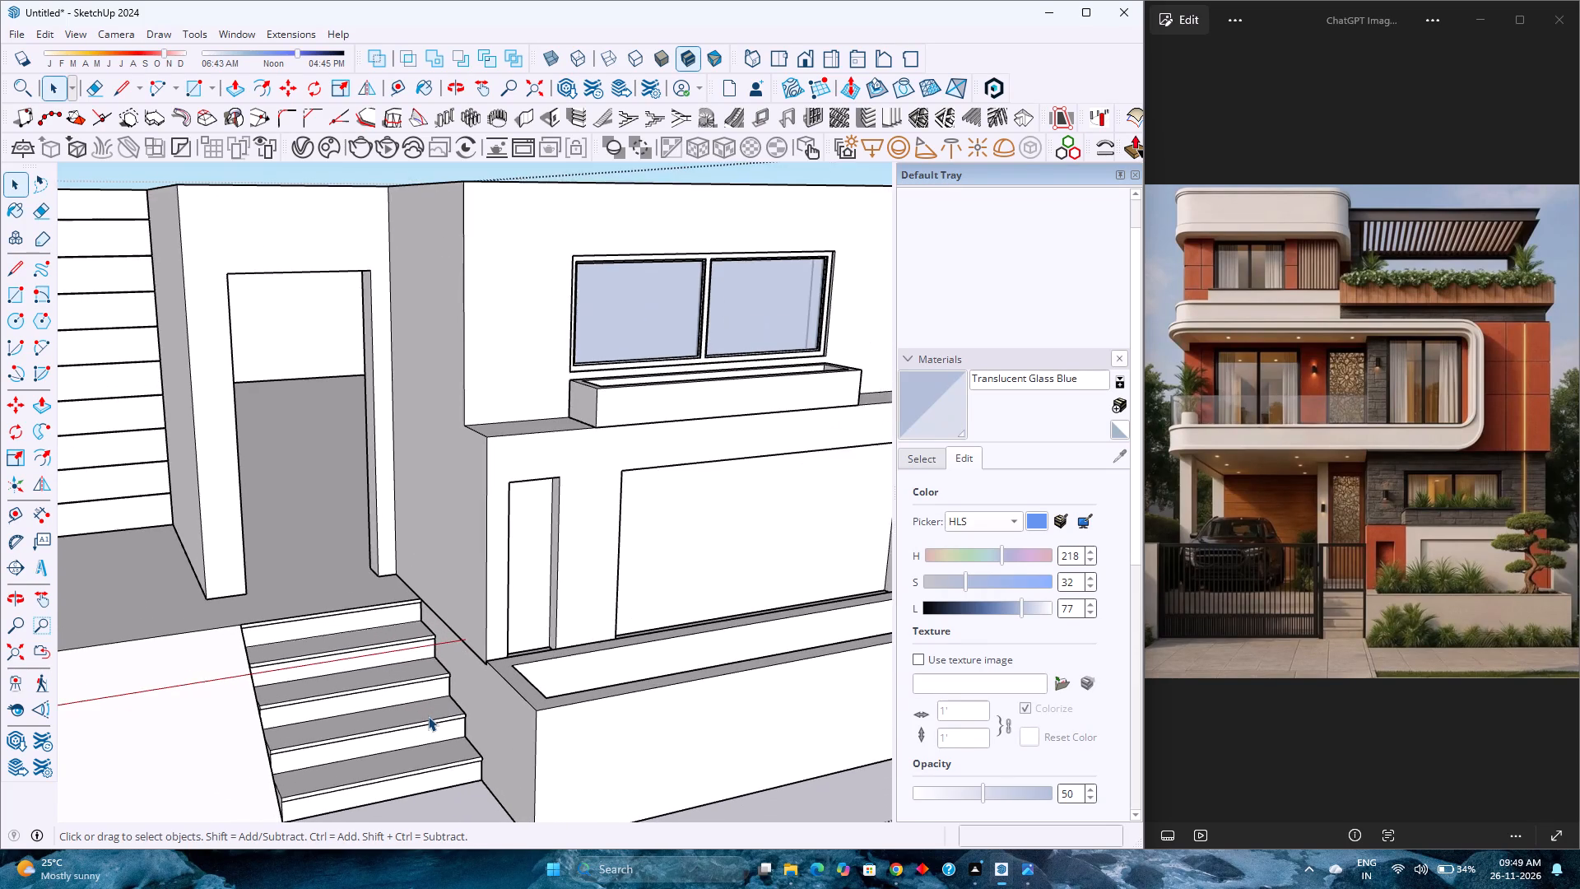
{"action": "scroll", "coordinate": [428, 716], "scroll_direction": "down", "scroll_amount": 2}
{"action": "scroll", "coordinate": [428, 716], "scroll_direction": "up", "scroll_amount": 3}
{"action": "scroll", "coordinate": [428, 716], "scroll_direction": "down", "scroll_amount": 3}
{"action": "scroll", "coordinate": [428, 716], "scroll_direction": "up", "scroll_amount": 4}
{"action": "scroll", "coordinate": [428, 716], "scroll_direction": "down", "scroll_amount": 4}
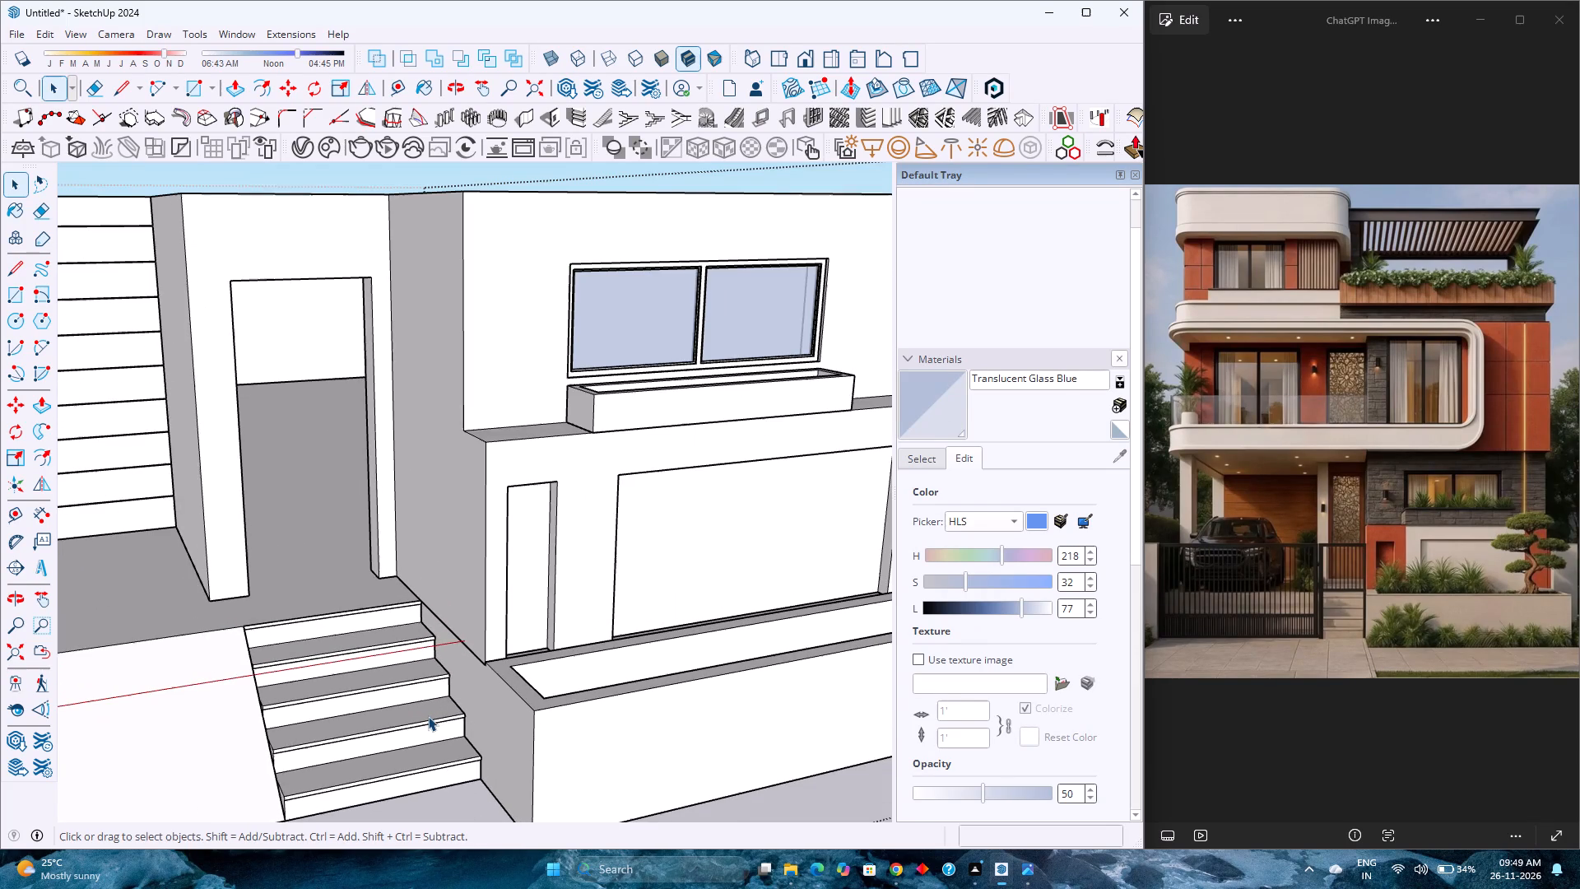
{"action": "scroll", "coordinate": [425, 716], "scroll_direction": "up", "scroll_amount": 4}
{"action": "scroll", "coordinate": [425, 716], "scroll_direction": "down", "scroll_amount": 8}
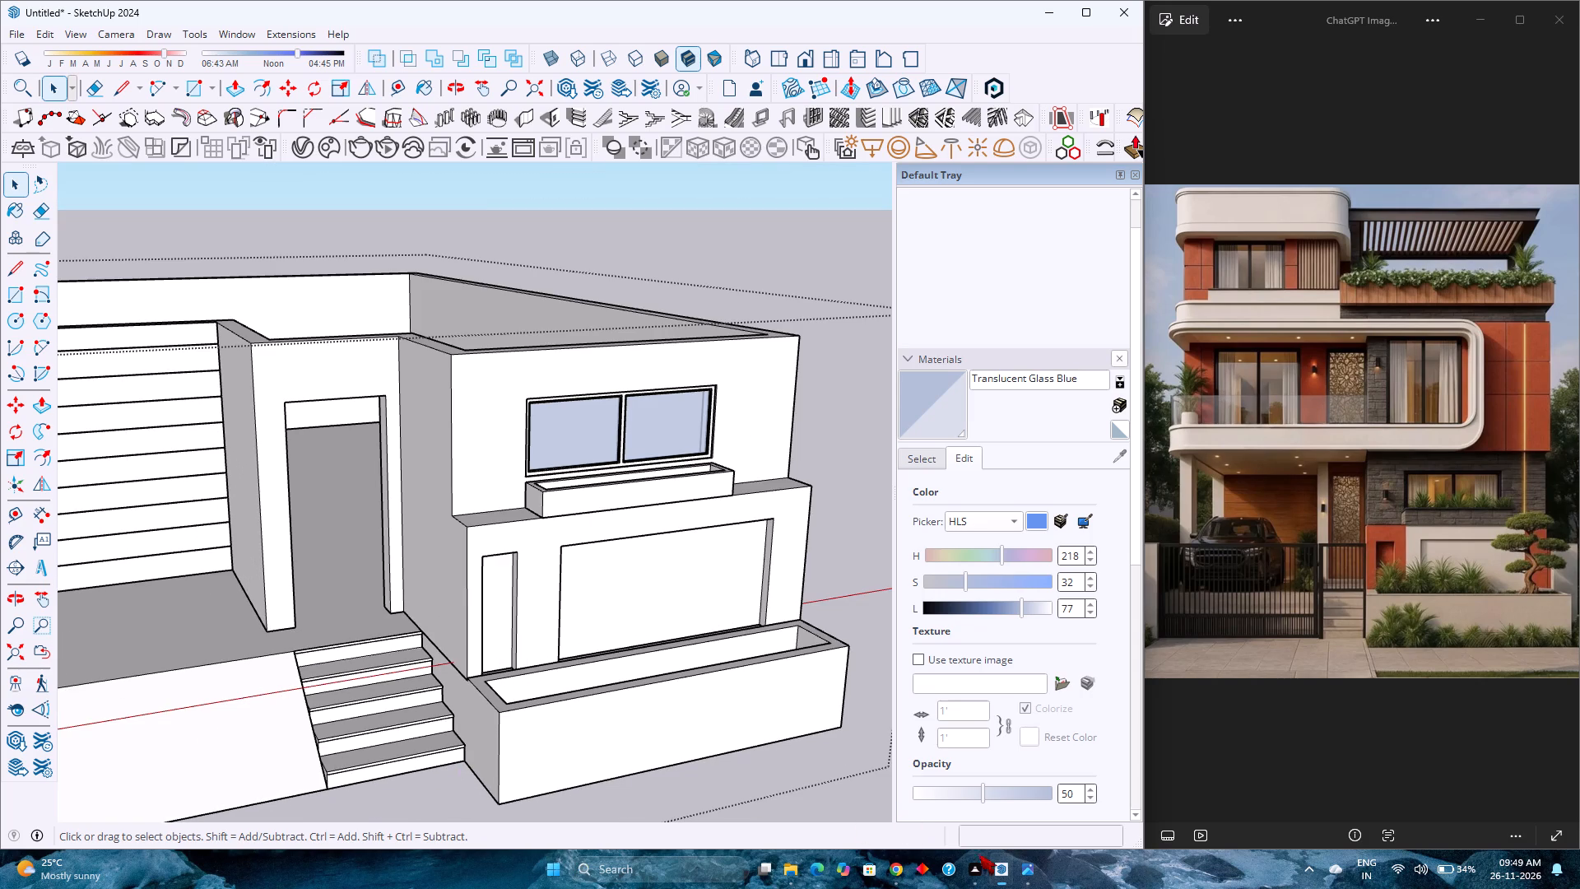
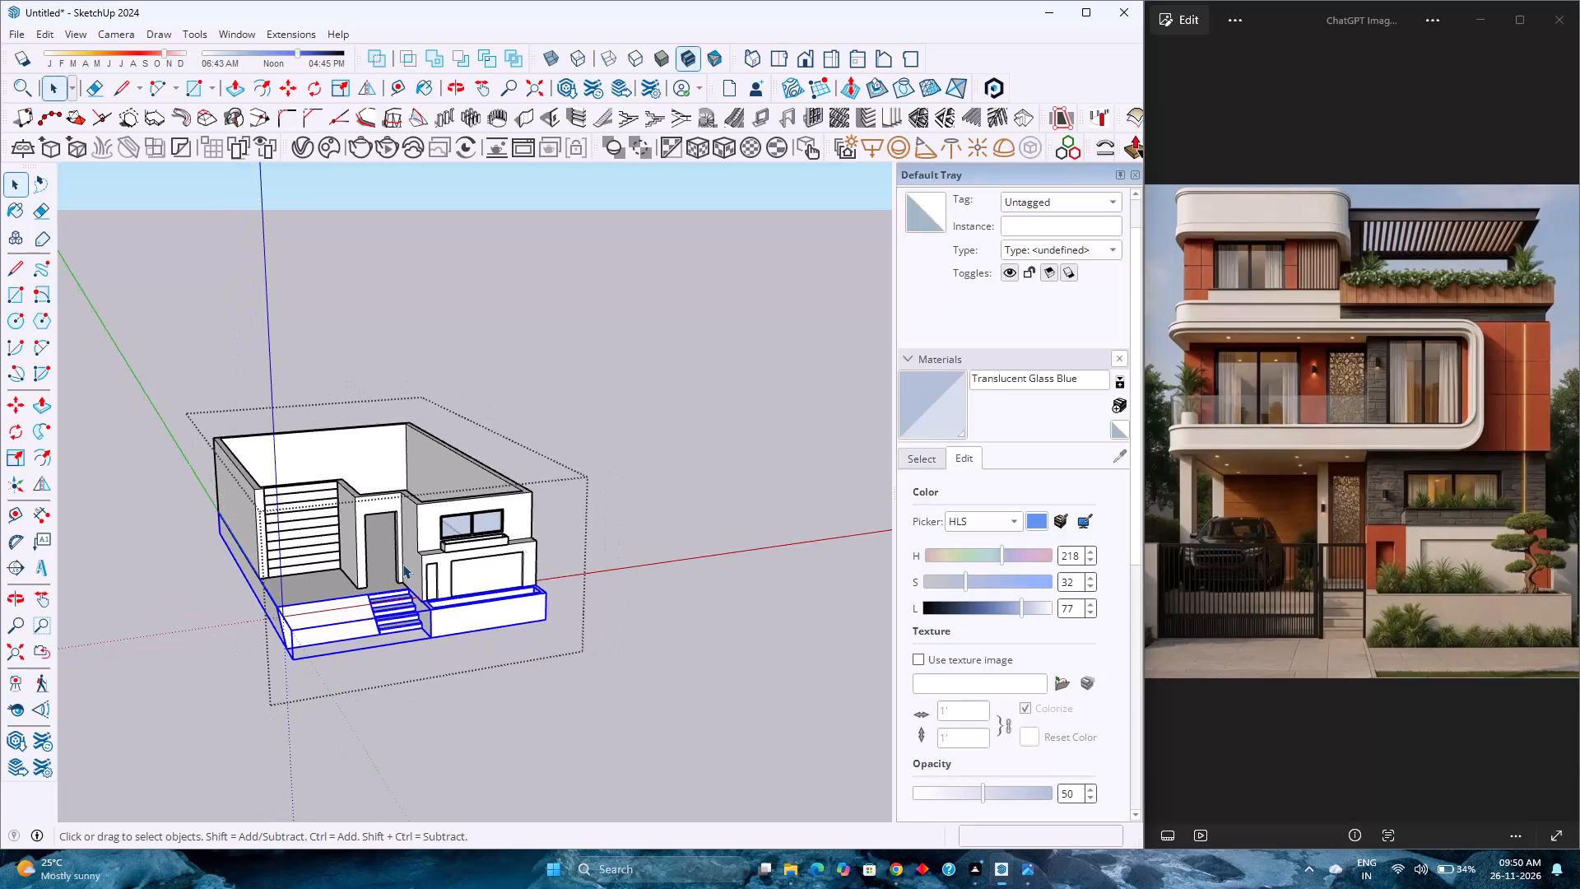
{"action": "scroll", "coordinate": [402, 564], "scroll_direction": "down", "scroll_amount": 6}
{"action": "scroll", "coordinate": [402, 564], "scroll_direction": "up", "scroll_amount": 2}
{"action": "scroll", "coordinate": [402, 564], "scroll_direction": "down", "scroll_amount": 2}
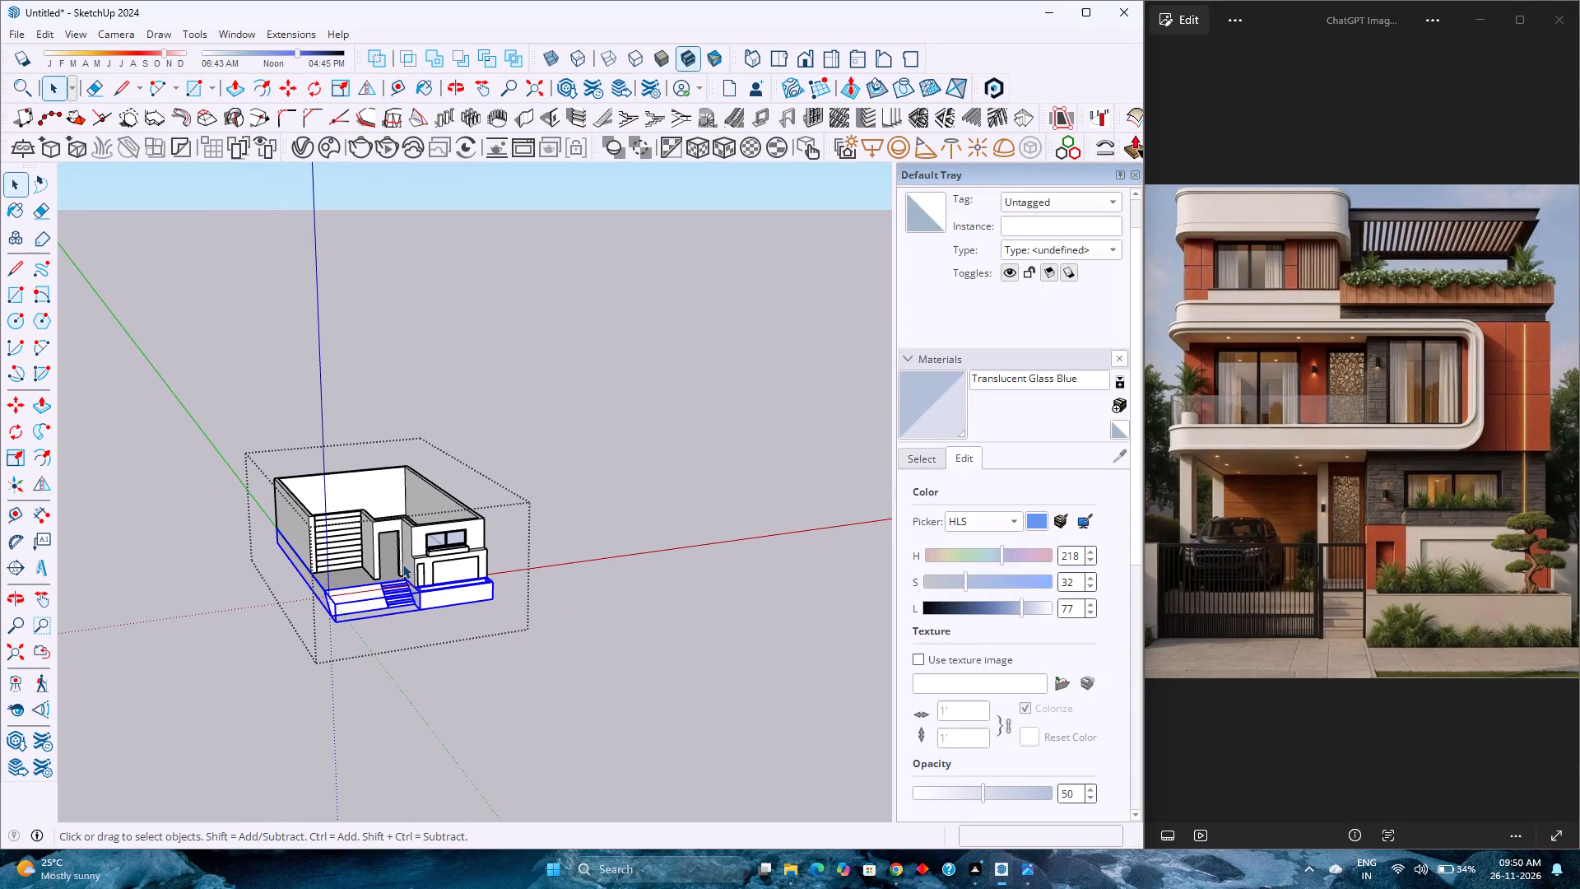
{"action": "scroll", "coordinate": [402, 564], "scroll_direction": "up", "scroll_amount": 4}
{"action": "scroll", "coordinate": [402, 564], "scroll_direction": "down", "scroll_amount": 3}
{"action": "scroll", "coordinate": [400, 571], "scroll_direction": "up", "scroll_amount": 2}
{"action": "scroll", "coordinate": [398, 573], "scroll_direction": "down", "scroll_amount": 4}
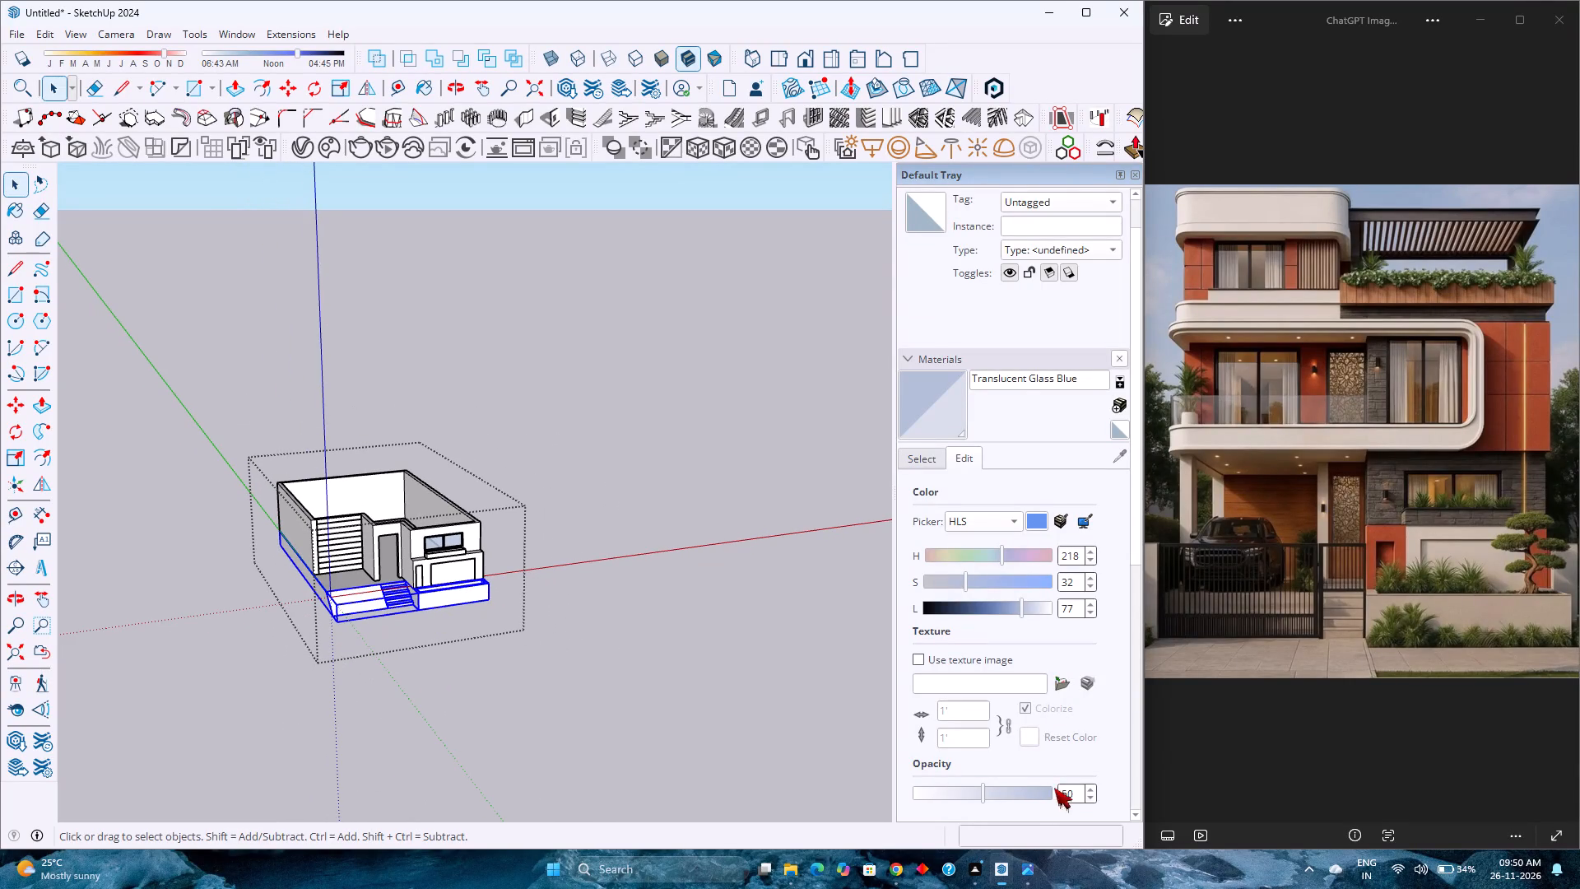
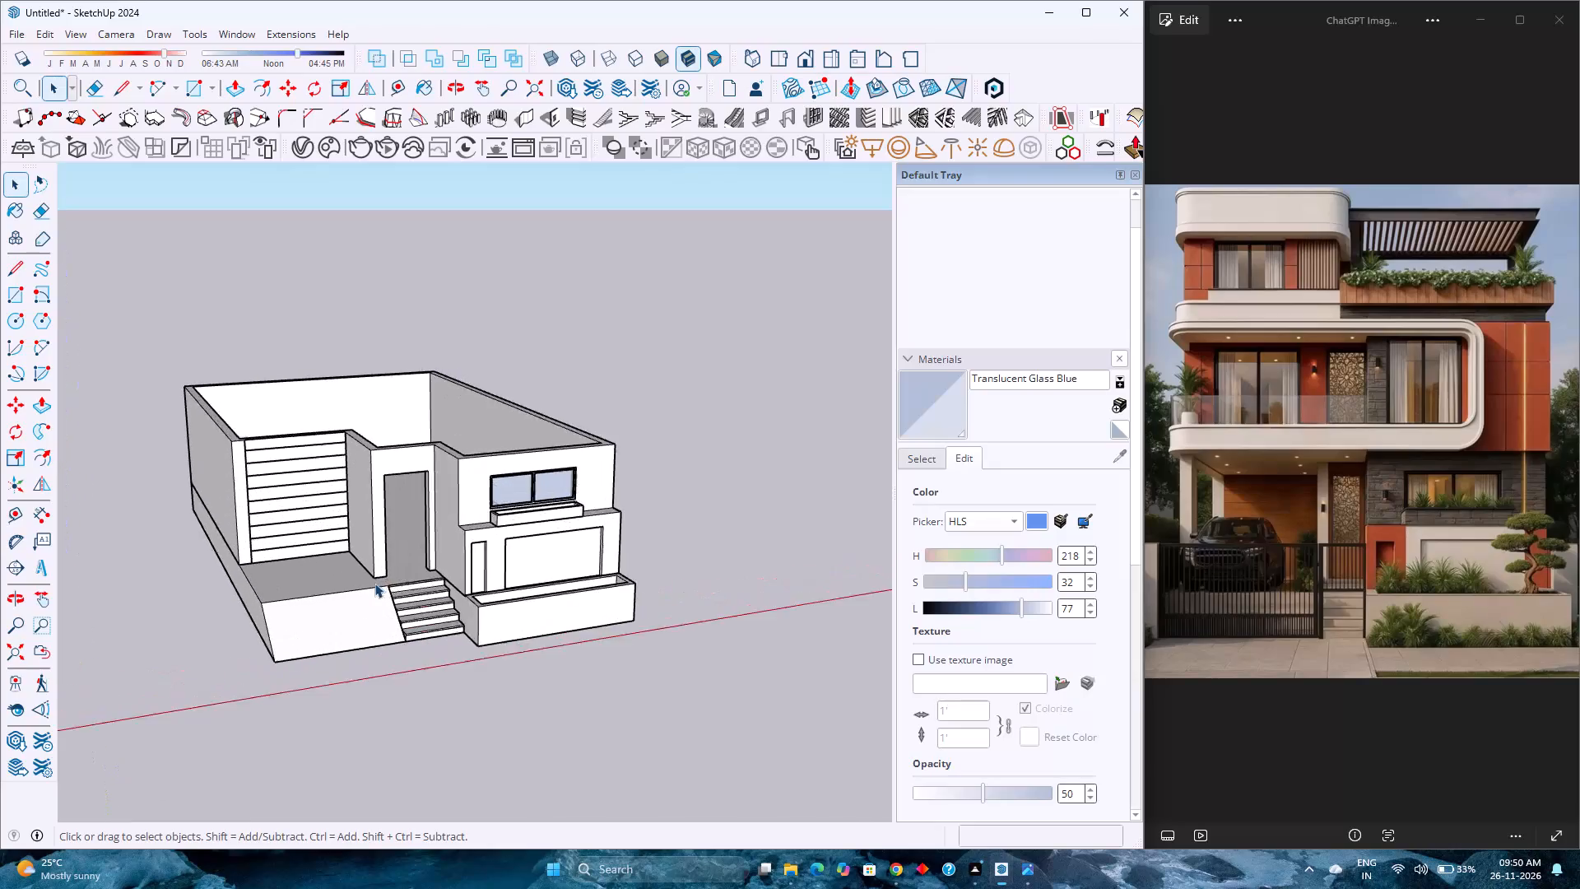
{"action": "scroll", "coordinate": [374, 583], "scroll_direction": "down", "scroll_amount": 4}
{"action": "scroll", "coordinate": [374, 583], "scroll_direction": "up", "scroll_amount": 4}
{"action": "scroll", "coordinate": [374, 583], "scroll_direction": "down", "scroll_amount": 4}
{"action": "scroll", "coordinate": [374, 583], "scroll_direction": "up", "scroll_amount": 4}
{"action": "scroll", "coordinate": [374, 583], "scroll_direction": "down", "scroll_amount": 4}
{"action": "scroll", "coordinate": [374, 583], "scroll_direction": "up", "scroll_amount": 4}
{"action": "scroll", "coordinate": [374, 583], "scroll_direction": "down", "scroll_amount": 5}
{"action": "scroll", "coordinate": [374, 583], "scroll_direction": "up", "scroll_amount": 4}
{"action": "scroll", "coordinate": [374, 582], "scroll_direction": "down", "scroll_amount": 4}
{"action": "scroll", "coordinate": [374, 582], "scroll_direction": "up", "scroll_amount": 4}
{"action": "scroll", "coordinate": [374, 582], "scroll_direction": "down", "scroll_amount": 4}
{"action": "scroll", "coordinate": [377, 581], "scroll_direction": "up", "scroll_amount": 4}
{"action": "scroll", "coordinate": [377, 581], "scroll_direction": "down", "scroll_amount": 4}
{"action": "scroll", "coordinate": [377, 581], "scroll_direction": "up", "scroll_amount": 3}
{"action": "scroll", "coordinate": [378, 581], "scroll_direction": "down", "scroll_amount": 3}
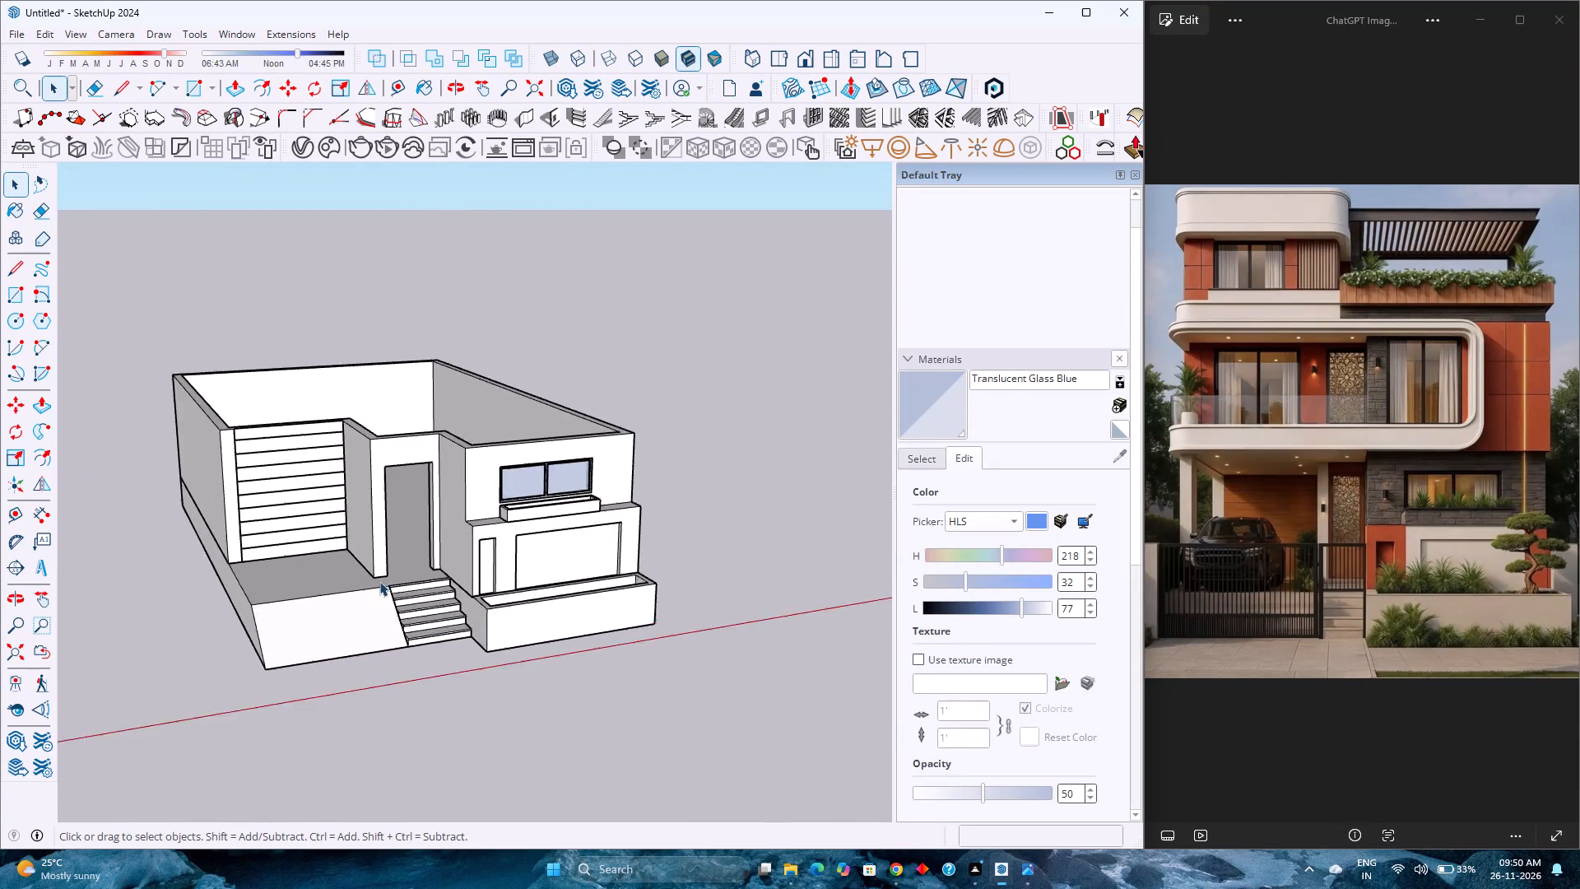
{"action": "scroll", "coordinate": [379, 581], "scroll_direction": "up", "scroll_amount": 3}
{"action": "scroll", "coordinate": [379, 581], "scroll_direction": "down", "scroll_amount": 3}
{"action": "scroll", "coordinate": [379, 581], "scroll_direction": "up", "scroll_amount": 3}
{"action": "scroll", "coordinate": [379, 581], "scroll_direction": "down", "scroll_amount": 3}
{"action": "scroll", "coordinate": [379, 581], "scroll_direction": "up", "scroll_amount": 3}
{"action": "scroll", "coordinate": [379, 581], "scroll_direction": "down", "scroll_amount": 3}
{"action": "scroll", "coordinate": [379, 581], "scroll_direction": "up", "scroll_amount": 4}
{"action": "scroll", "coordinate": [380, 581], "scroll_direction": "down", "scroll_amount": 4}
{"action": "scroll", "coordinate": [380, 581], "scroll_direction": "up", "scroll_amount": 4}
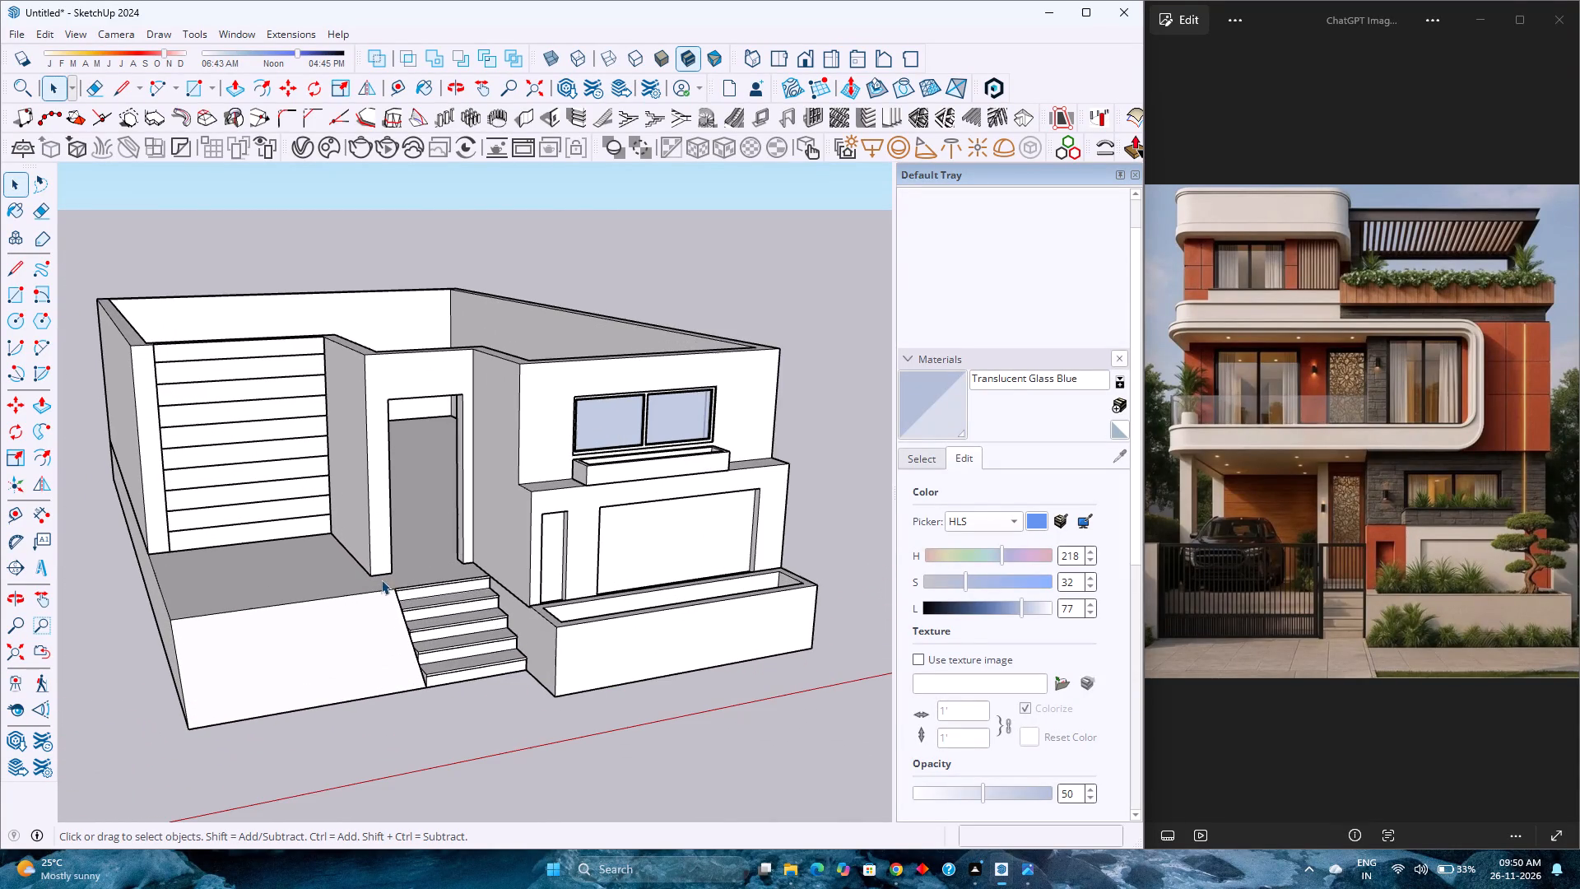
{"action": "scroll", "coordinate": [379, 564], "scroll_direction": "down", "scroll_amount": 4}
Examine the ground-floor massing from several angles, especially the entrance stair, car ramp and long platform side beside the garage.
{"action": "middle_click_drag", "start_coordinate": [379, 564], "coordinate": [394, 574]}
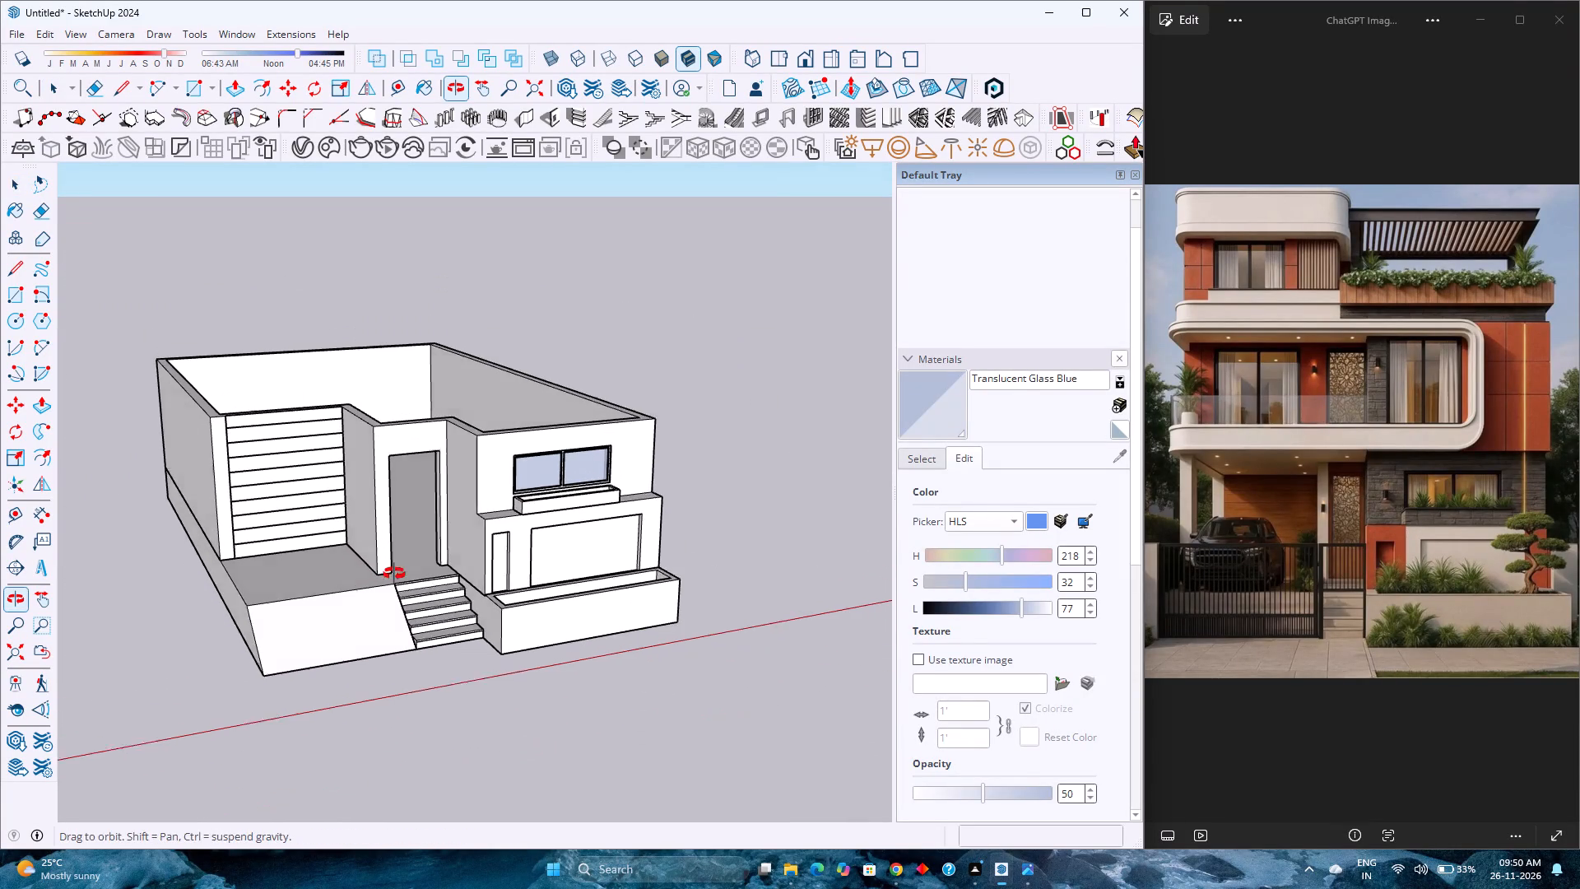
{"action": "middle_click_drag", "start_coordinate": [394, 574], "coordinate": [448, 610]}
{"action": "scroll", "coordinate": [445, 589], "scroll_direction": "down", "scroll_amount": 6}
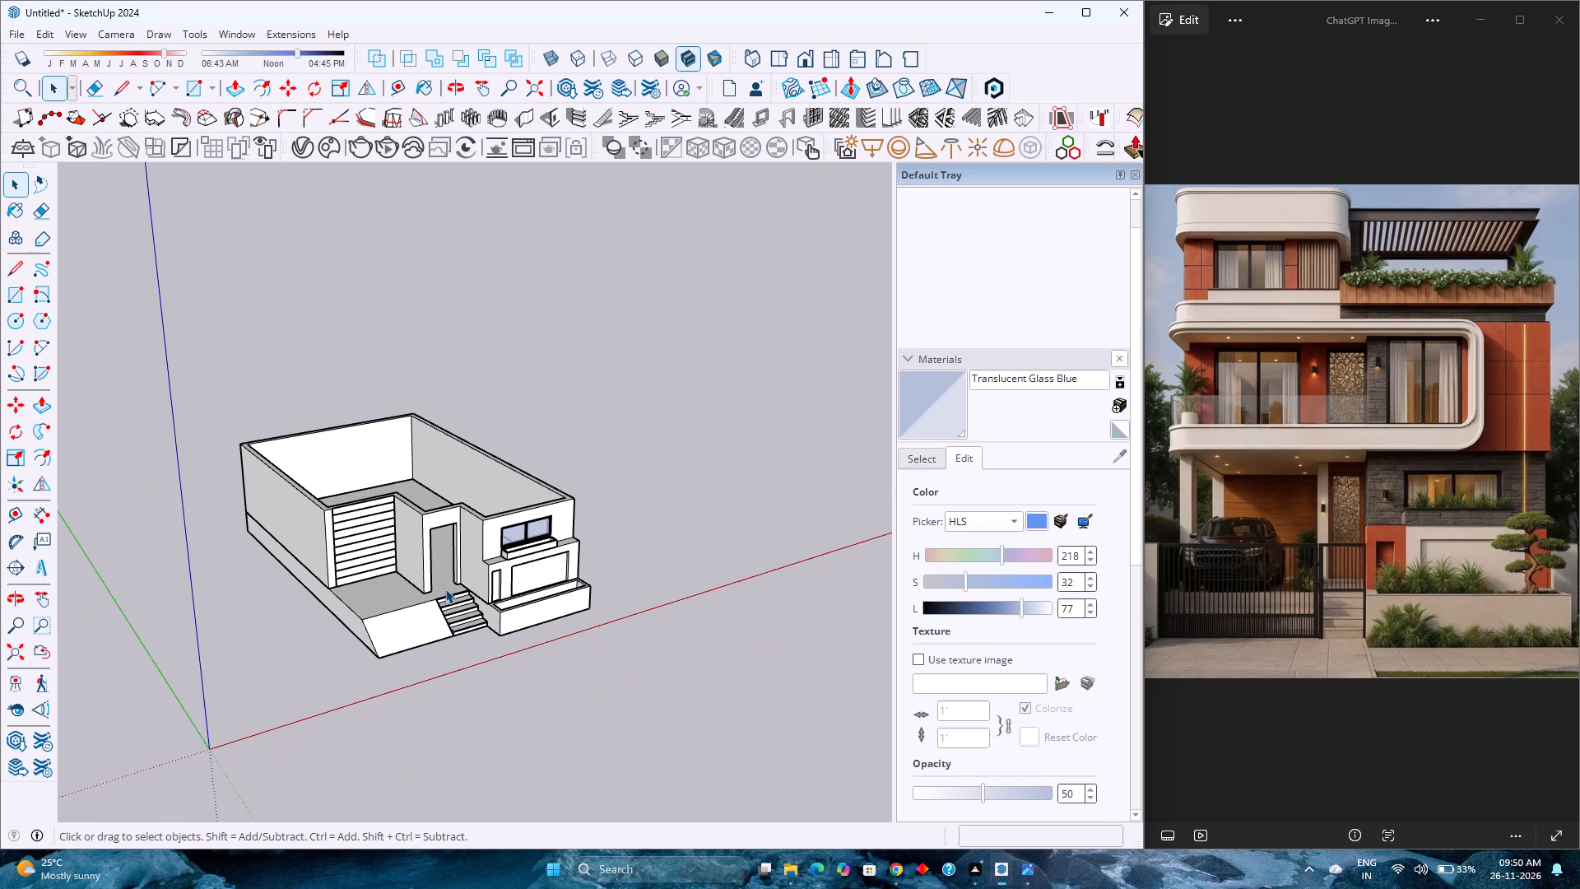
{"action": "scroll", "coordinate": [445, 589], "scroll_direction": "down", "scroll_amount": 2}
{"action": "scroll", "coordinate": [352, 577], "scroll_direction": "up", "scroll_amount": 4}
{"action": "scroll", "coordinate": [431, 584], "scroll_direction": "up", "scroll_amount": 3}
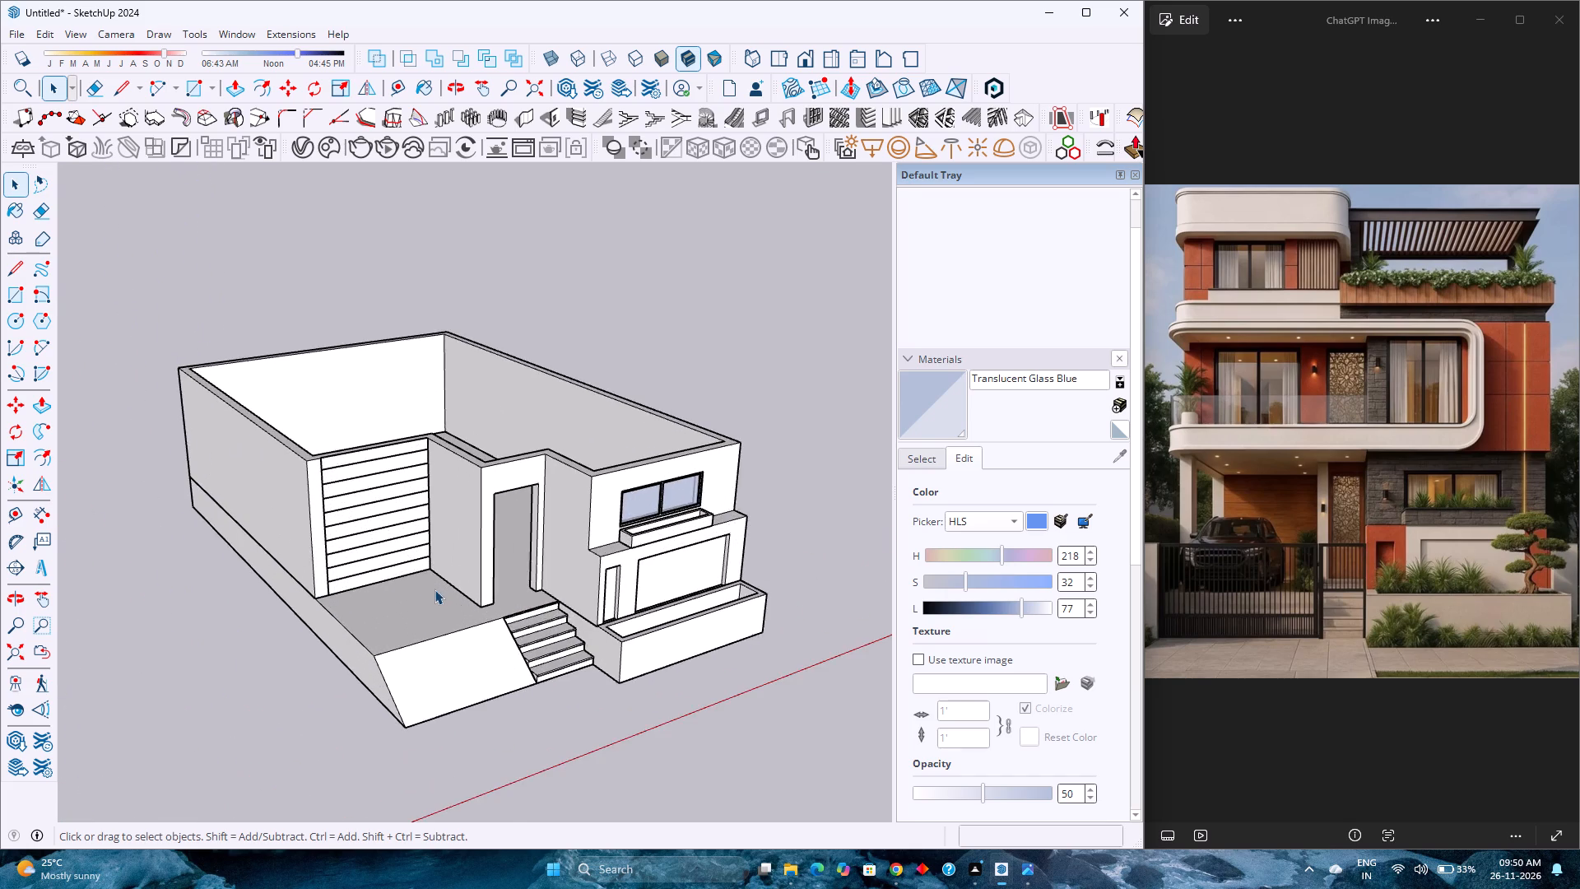
{"action": "scroll", "coordinate": [434, 589], "scroll_direction": "up", "scroll_amount": 1}
{"action": "middle_click_drag", "start_coordinate": [431, 590], "coordinate": [235, 398]}
{"action": "middle_click", "coordinate": [239, 398]}
{"action": "middle_click_drag", "start_coordinate": [249, 404], "coordinate": [242, 528]}
{"action": "middle_click", "coordinate": [242, 528]}
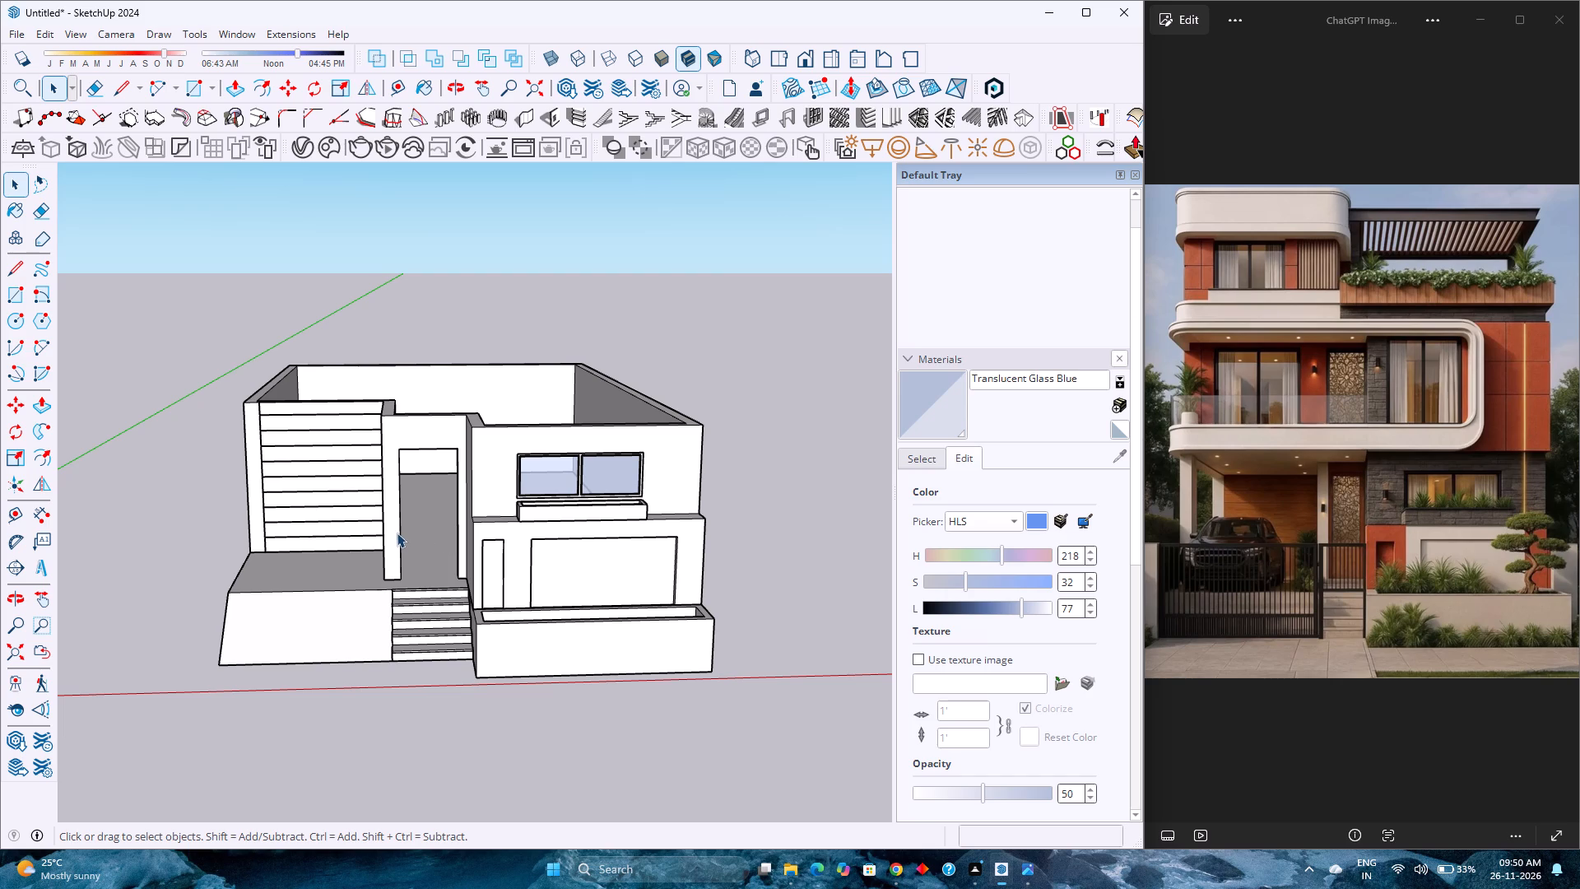
{"action": "scroll", "coordinate": [524, 516], "scroll_direction": "down", "scroll_amount": 3}
{"action": "middle_click_drag", "start_coordinate": [372, 580], "coordinate": [619, 570]}
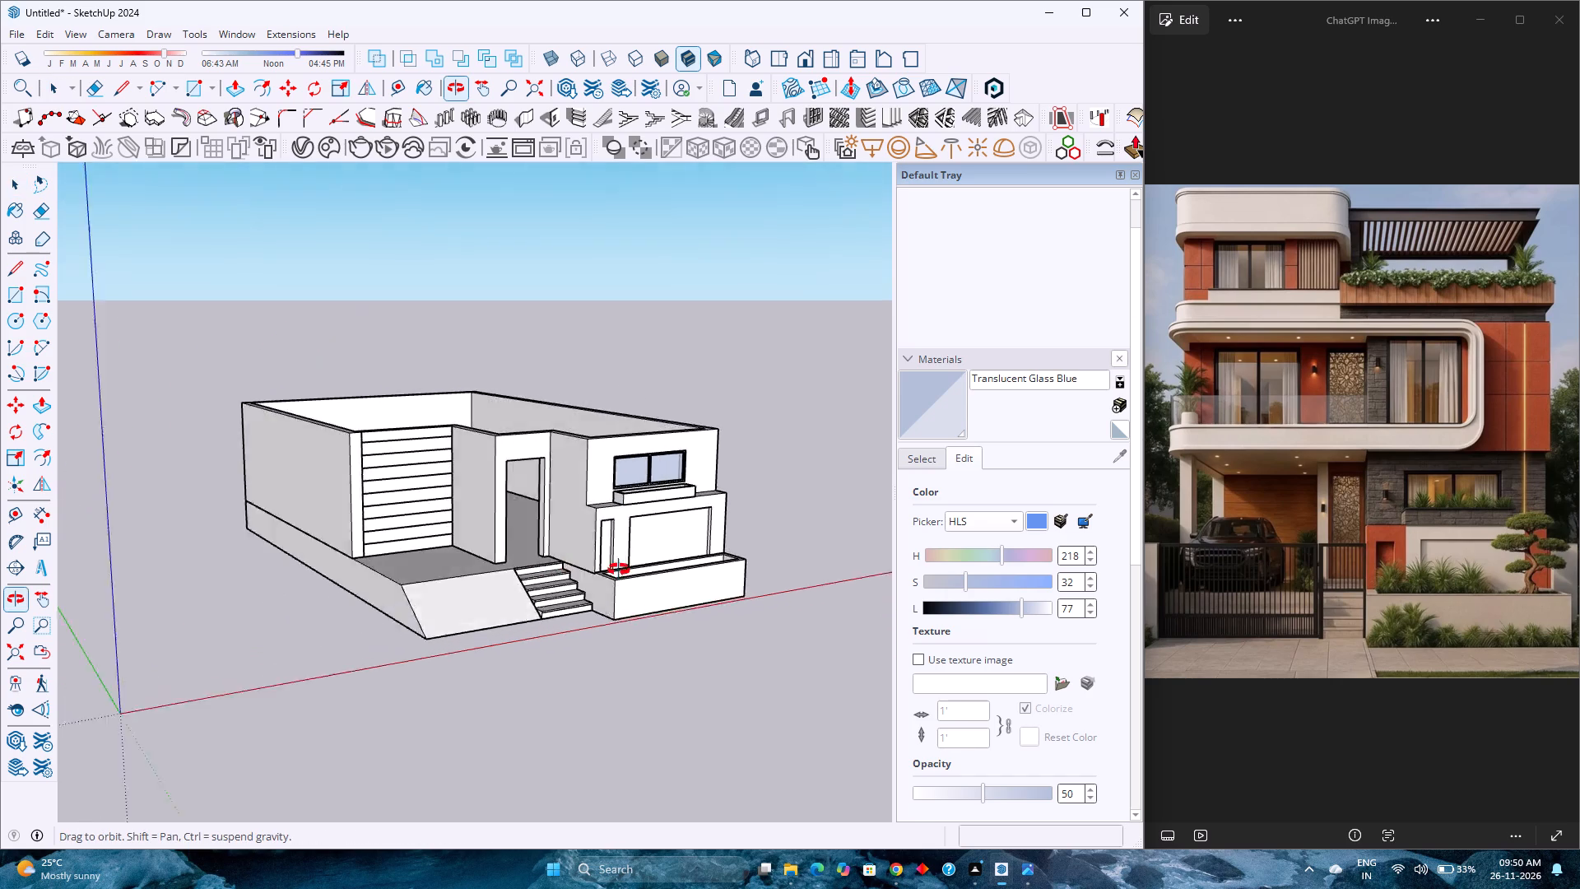
{"action": "middle_click_drag", "start_coordinate": [619, 570], "coordinate": [858, 558]}
{"action": "scroll", "coordinate": [472, 599], "scroll_direction": "down", "scroll_amount": 1}
{"action": "scroll", "coordinate": [472, 599], "scroll_direction": "up", "scroll_amount": 3}
{"action": "scroll", "coordinate": [579, 584], "scroll_direction": "up", "scroll_amount": 2}
{"action": "middle_click", "coordinate": [579, 584]}
{"action": "middle_click_drag", "start_coordinate": [579, 588], "coordinate": [576, 637]}
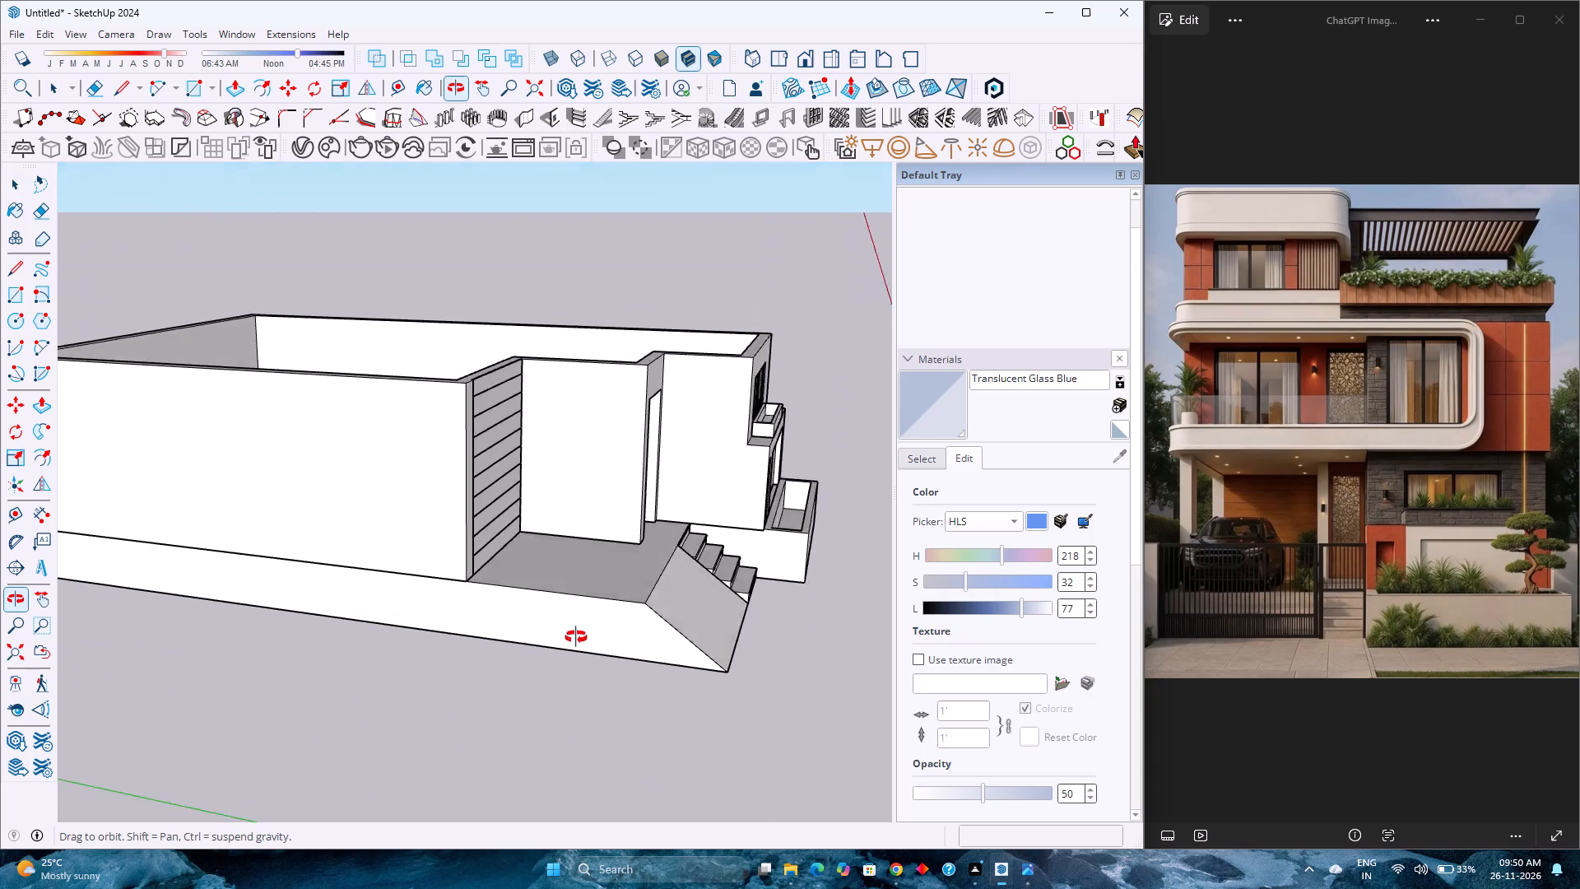
{"action": "middle_click_drag", "start_coordinate": [576, 637], "coordinate": [595, 668]}
{"action": "middle_click", "coordinate": [595, 668]}
{"action": "scroll", "coordinate": [575, 640], "scroll_direction": "up", "scroll_amount": 2}
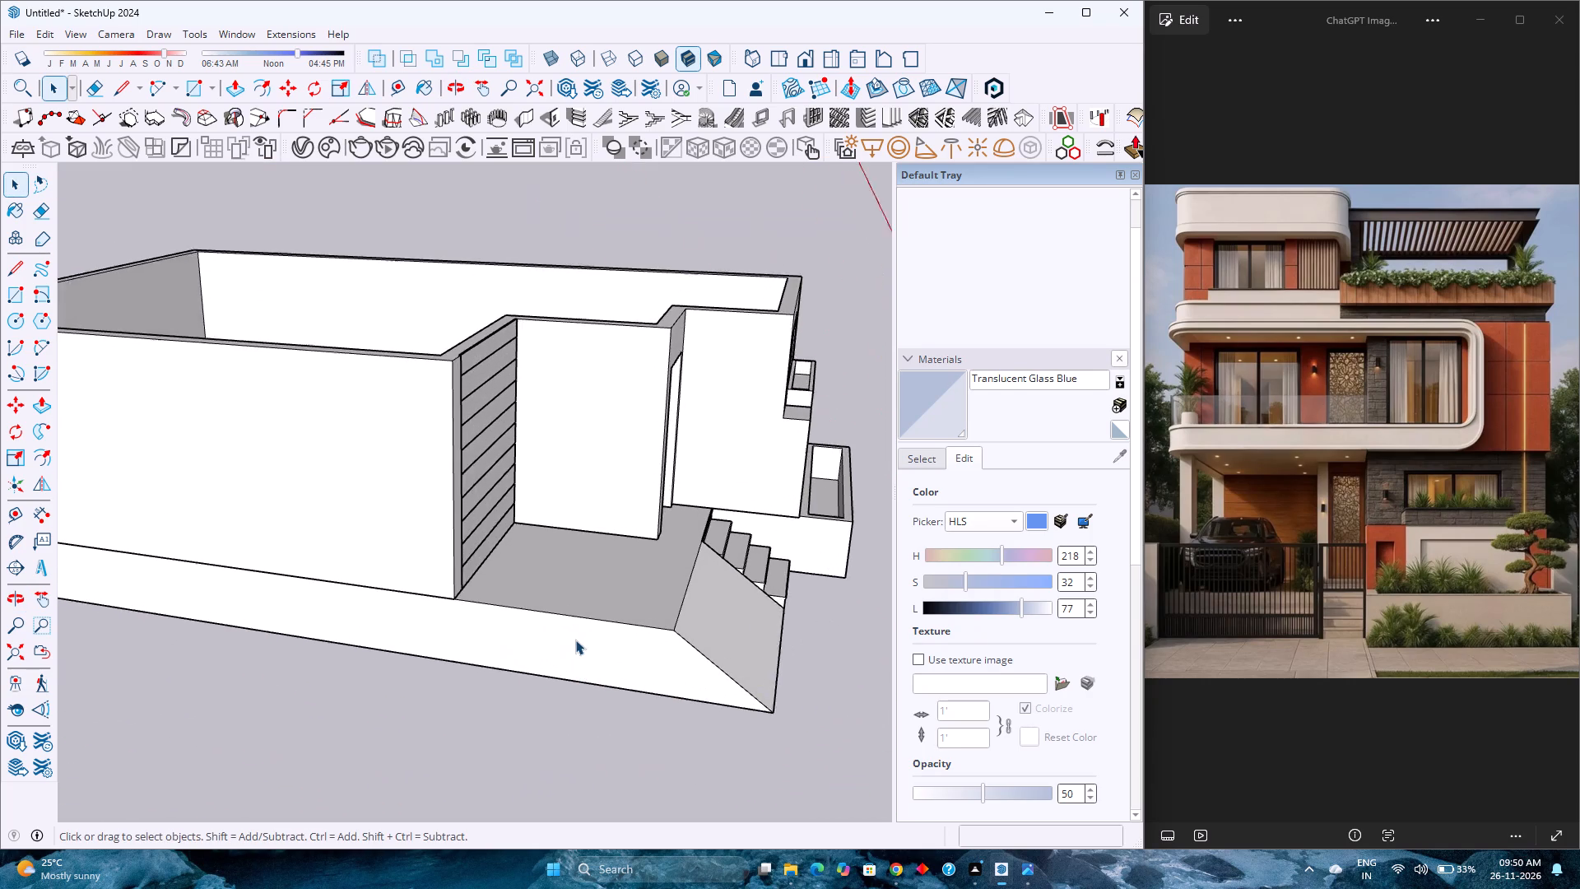
{"action": "scroll", "coordinate": [575, 640], "scroll_direction": "up", "scroll_amount": 1}
{"action": "scroll", "coordinate": [572, 633], "scroll_direction": "down", "scroll_amount": 3}
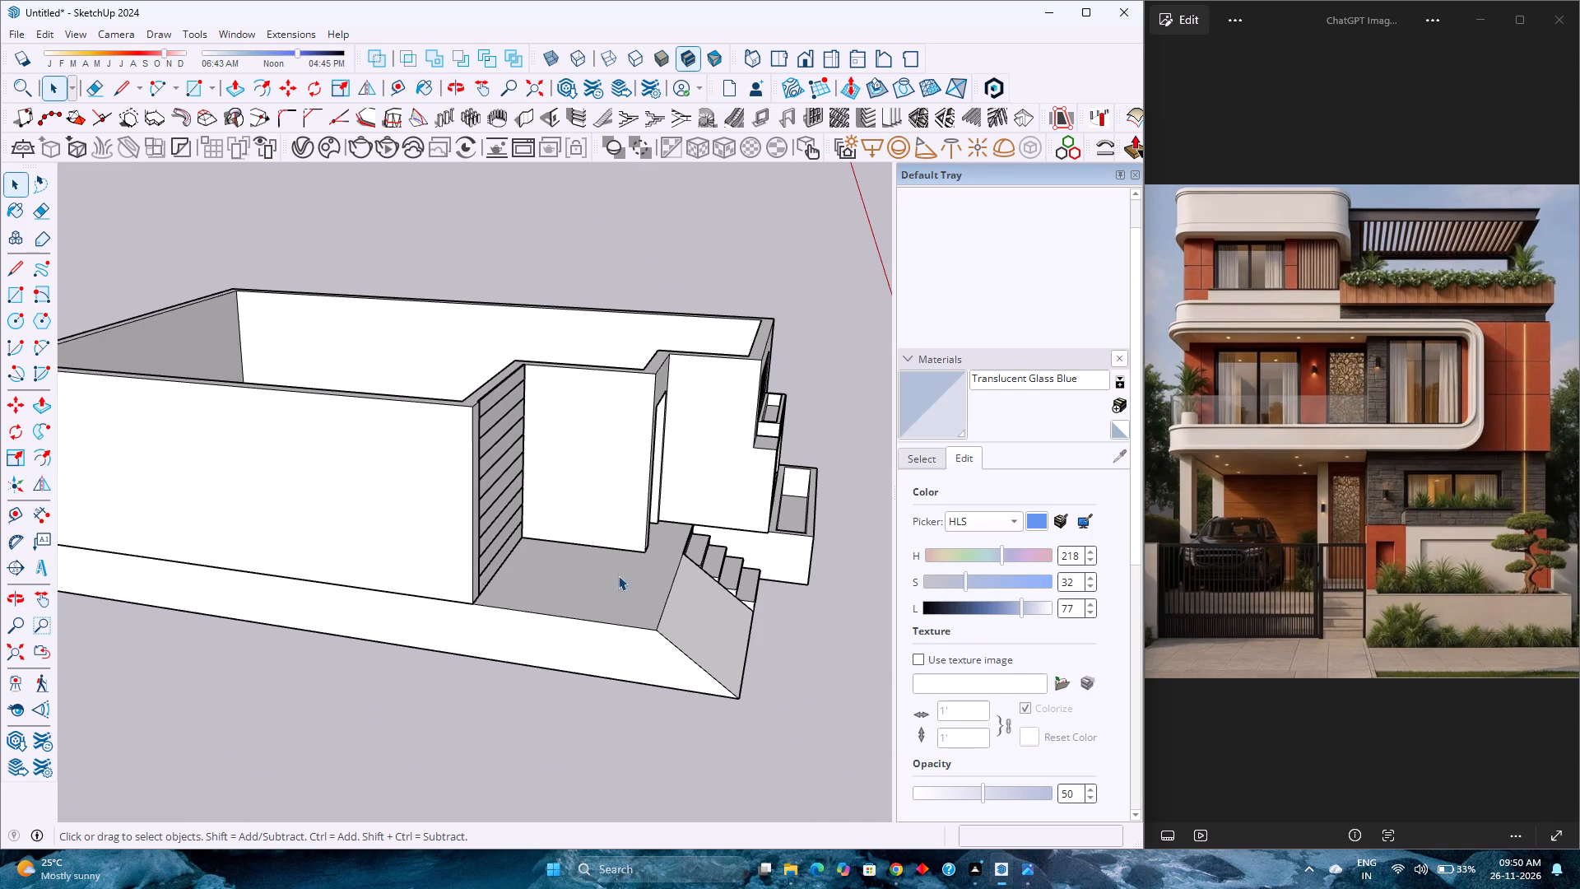
Measure the platform's side edge from the outer wall corner to the top of the car ramp.
{"action": "double_click", "coordinate": [594, 617]}
{"action": "scroll", "coordinate": [590, 617], "scroll_direction": "up", "scroll_amount": 3}
{"action": "left_click", "coordinate": [582, 621]}
{"action": "scroll", "coordinate": [580, 621], "scroll_direction": "up", "scroll_amount": 3}
{"action": "double_click", "coordinate": [579, 614]}
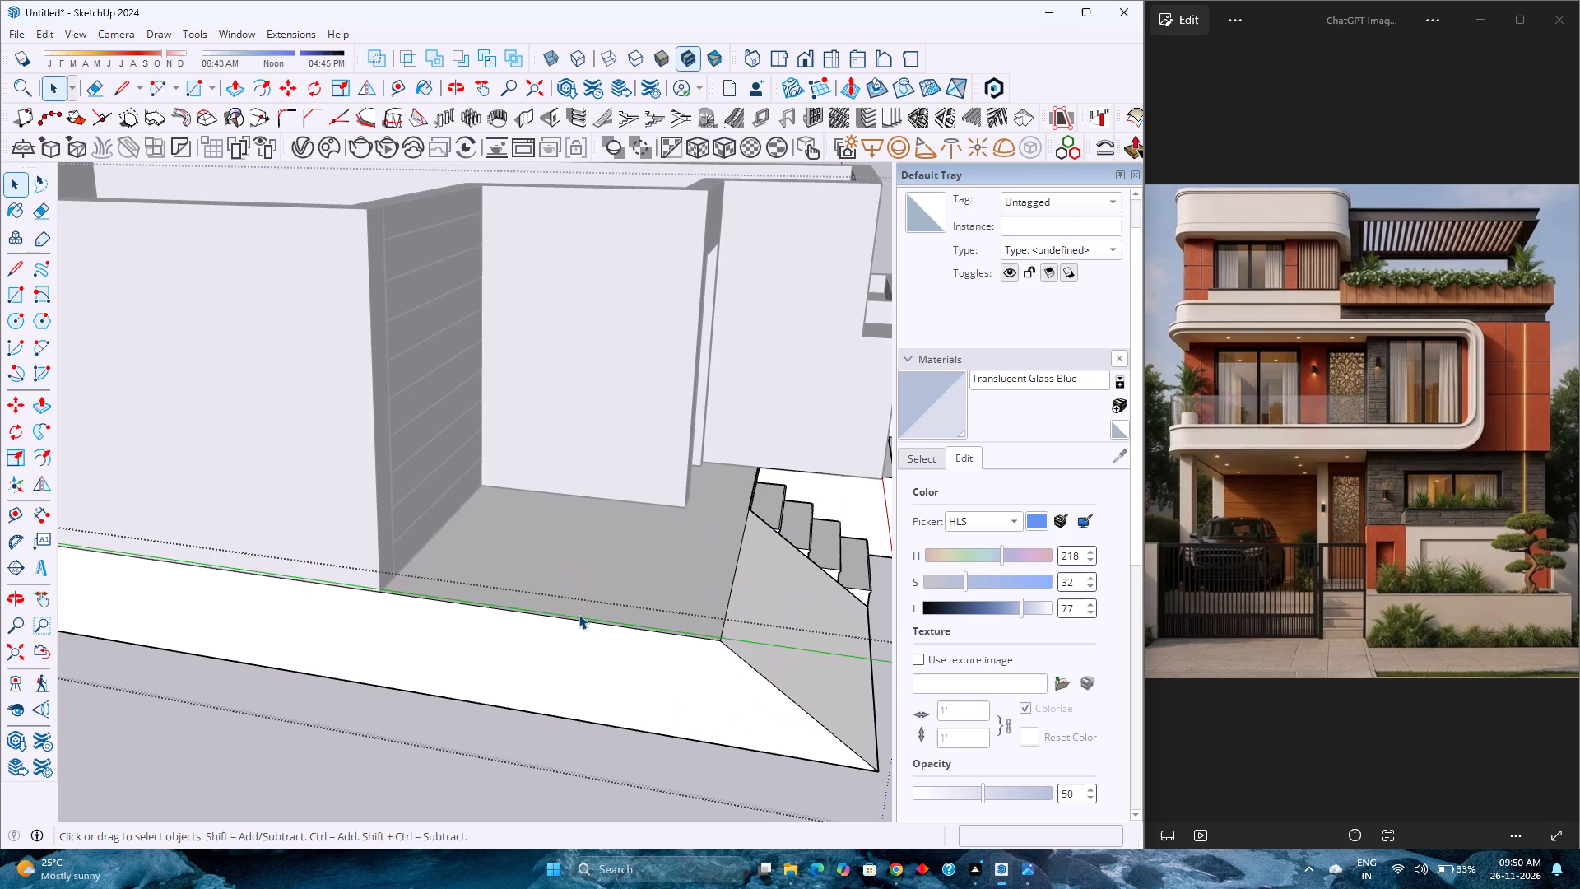
{"action": "scroll", "coordinate": [576, 614], "scroll_direction": "up", "scroll_amount": 3}
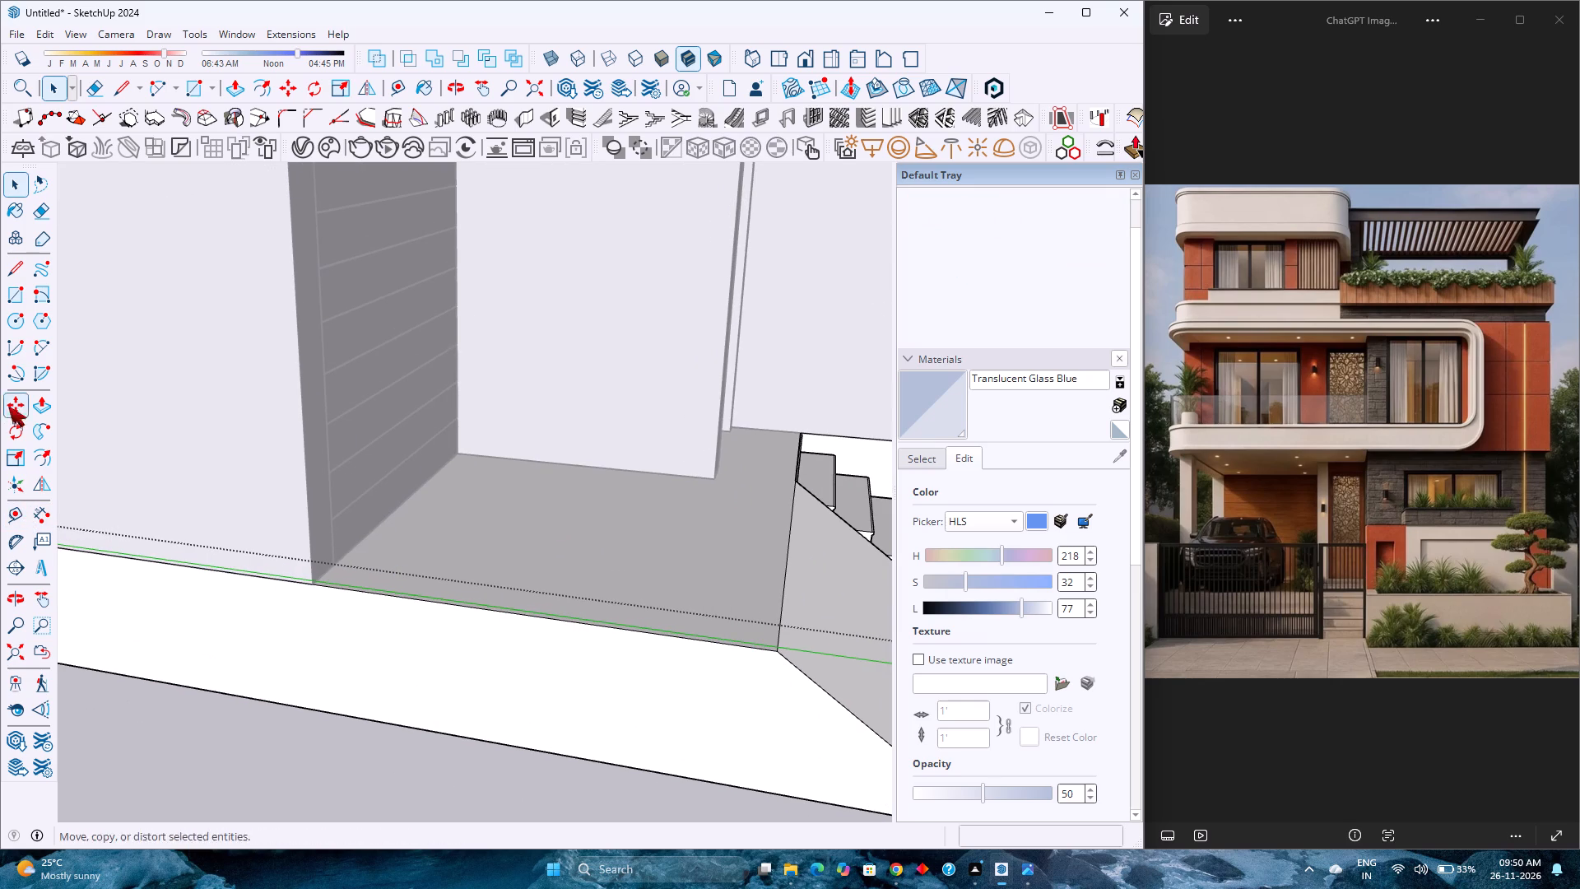
{"action": "left_click", "coordinate": [34, 516]}
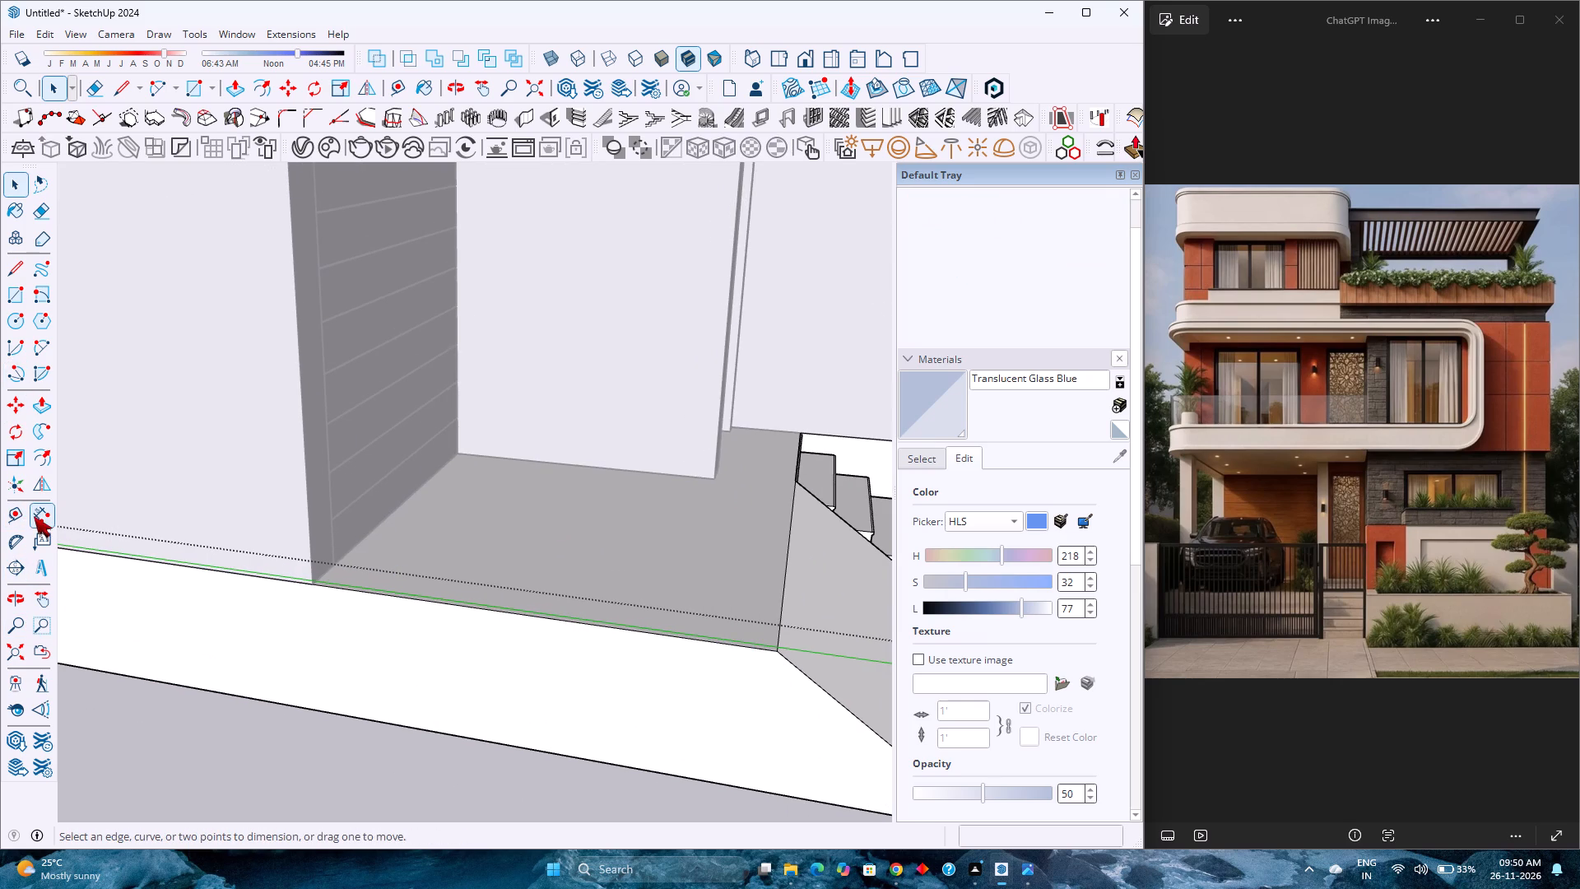
{"action": "left_click", "coordinate": [314, 582]}
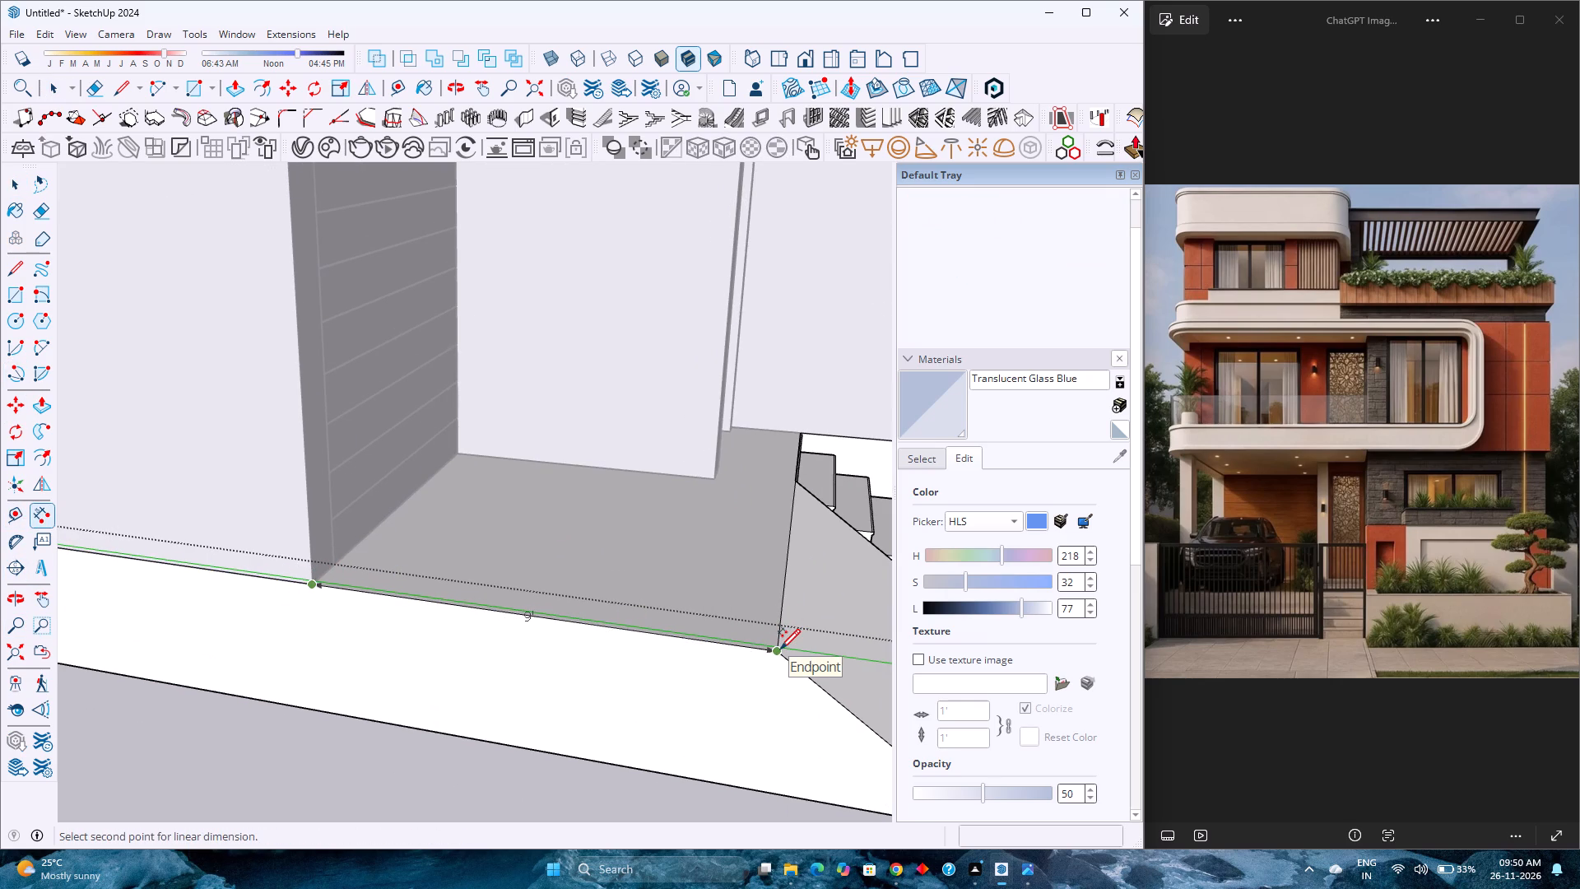
{"action": "key", "text": "Escape"}
{"action": "key", "text": "space"}
{"action": "key", "text": "Escape"}
Measure the width of the garage bay along the base of the slatted wall, starting at the outer wall corner.
{"action": "scroll", "coordinate": [620, 617], "scroll_direction": "down", "scroll_amount": 3}
{"action": "scroll", "coordinate": [644, 505], "scroll_direction": "up", "scroll_amount": 2}
{"action": "scroll", "coordinate": [569, 502], "scroll_direction": "down", "scroll_amount": 4}
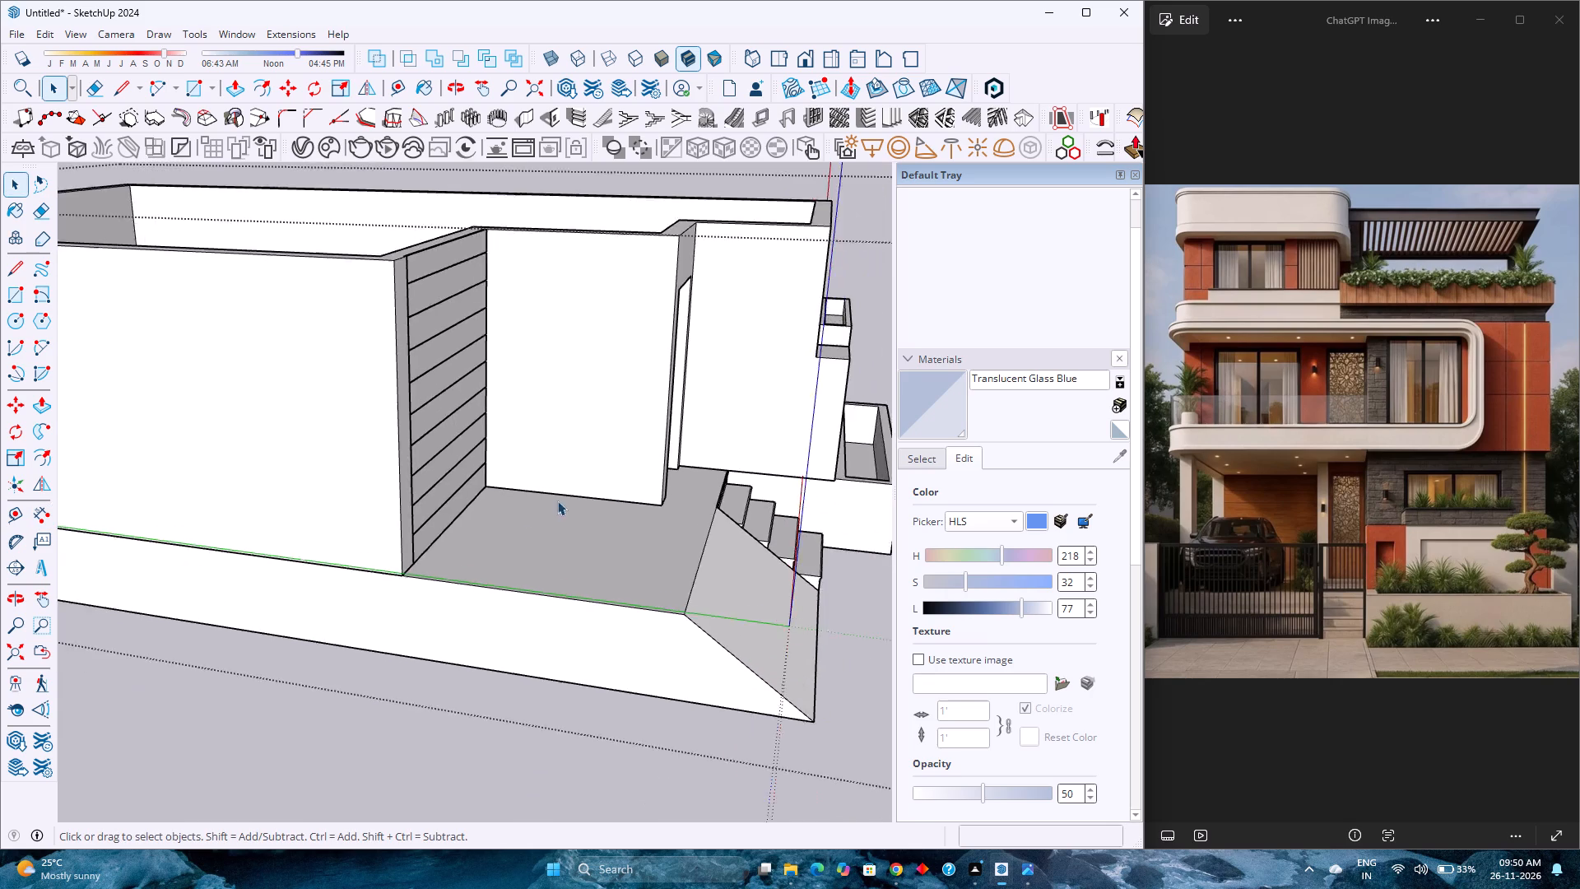
{"action": "scroll", "coordinate": [557, 500], "scroll_direction": "down", "scroll_amount": 6}
{"action": "middle_click_drag", "start_coordinate": [418, 504], "coordinate": [451, 564]}
{"action": "scroll", "coordinate": [419, 530], "scroll_direction": "up", "scroll_amount": 4}
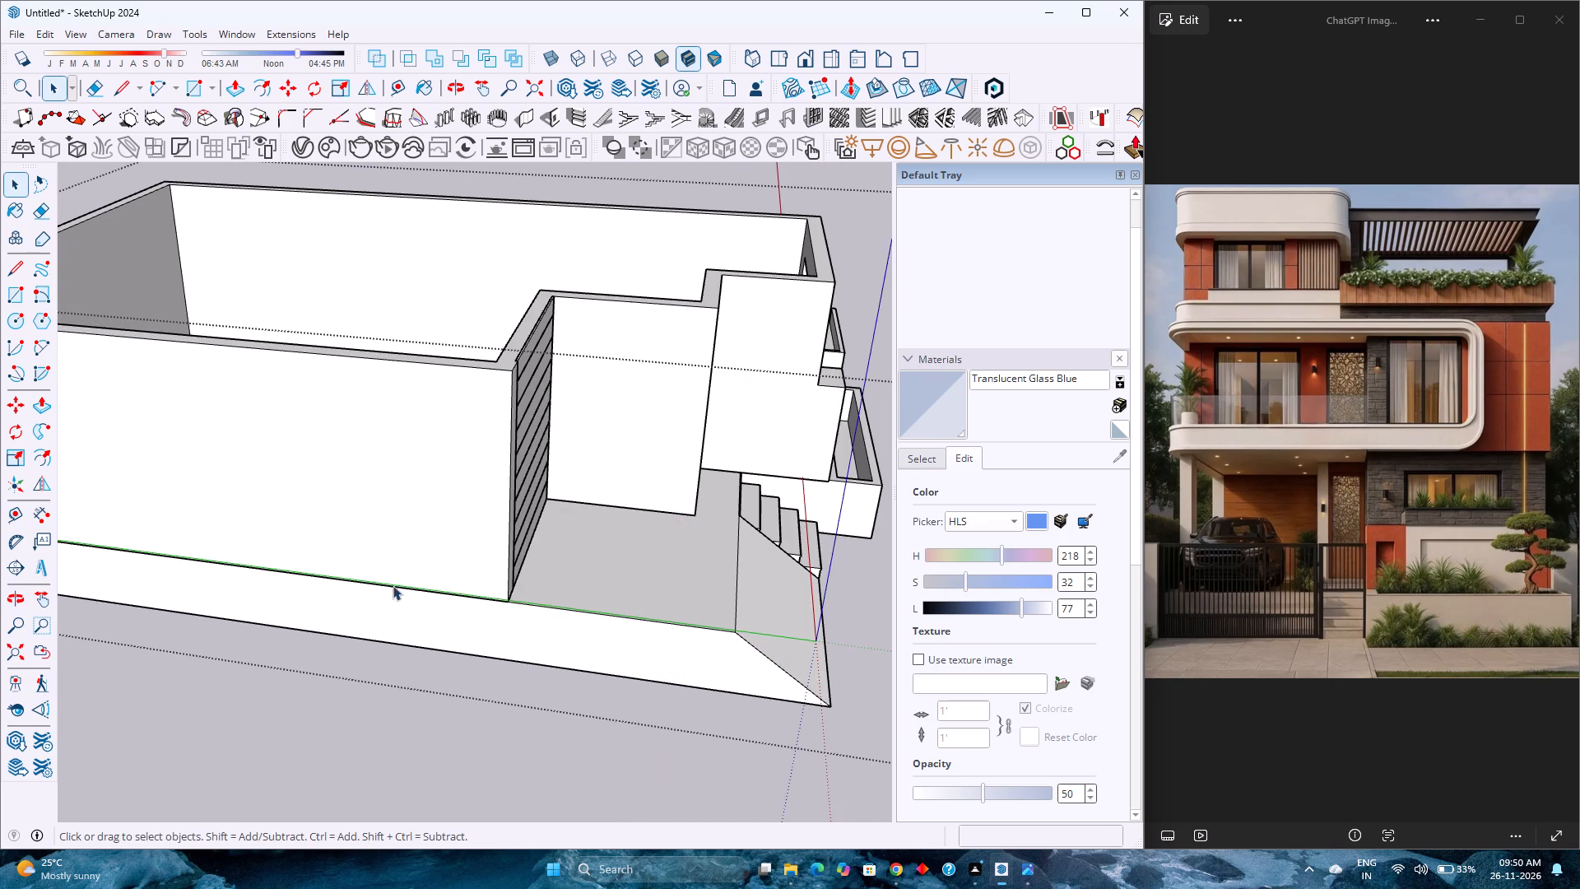
{"action": "double_click", "coordinate": [417, 612]}
{"action": "scroll", "coordinate": [417, 612], "scroll_direction": "up", "scroll_amount": 5}
{"action": "scroll", "coordinate": [418, 612], "scroll_direction": "down", "scroll_amount": 2}
{"action": "middle_click_drag", "start_coordinate": [606, 623], "coordinate": [346, 673]}
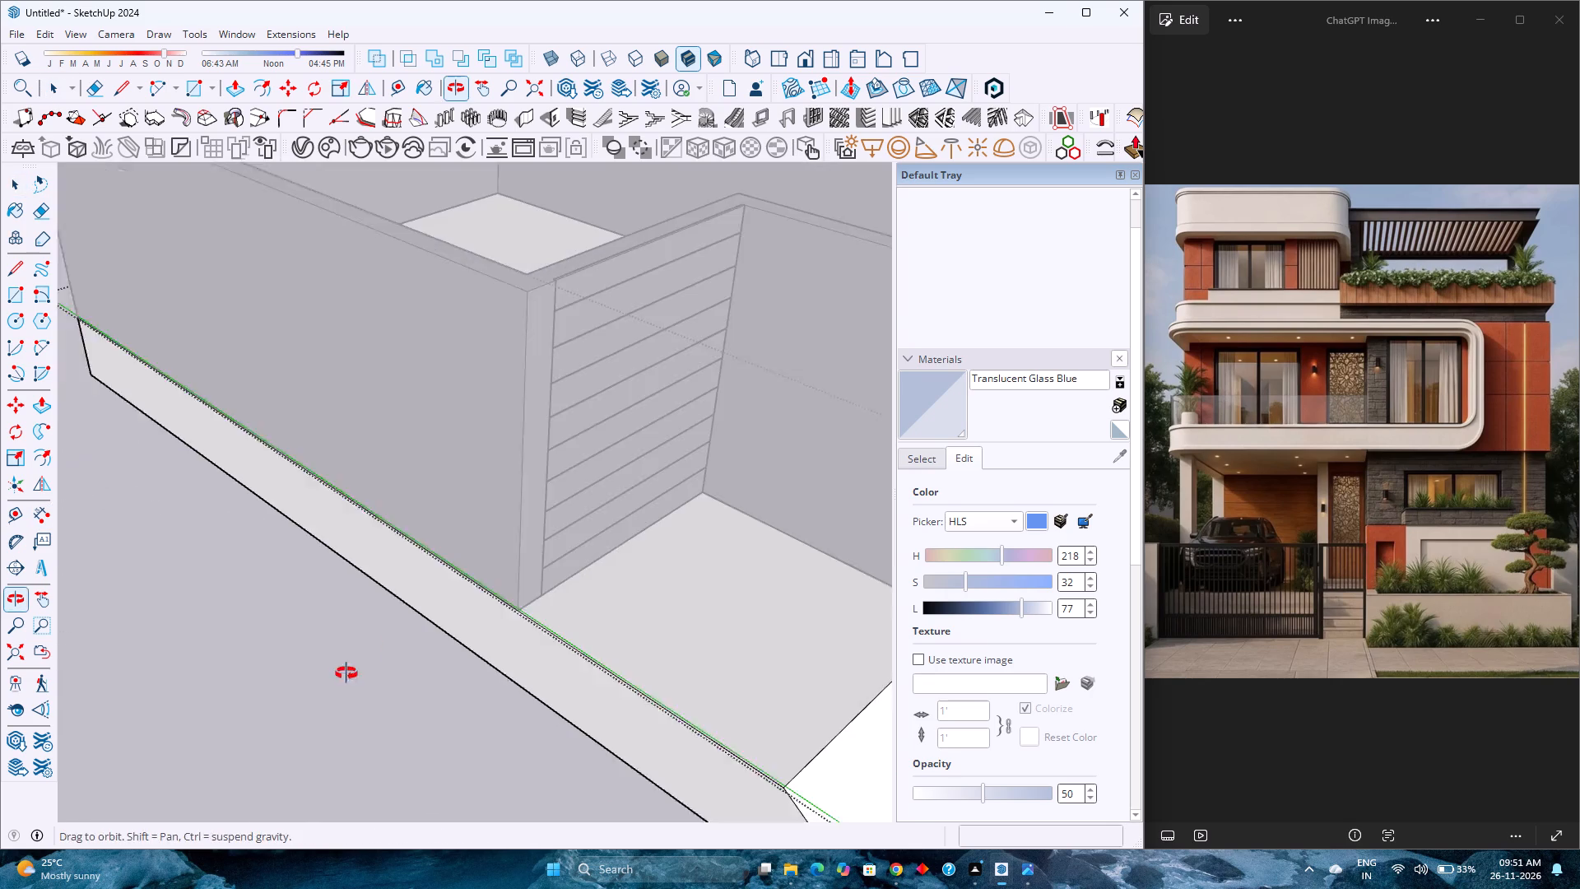
{"action": "middle_click_drag", "start_coordinate": [346, 673], "coordinate": [346, 673]}
{"action": "key", "text": "Escape"}
{"action": "scroll", "coordinate": [449, 645], "scroll_direction": "up", "scroll_amount": 3}
{"action": "scroll", "coordinate": [469, 678], "scroll_direction": "down", "scroll_amount": 4}
{"action": "scroll", "coordinate": [553, 655], "scroll_direction": "up", "scroll_amount": 1}
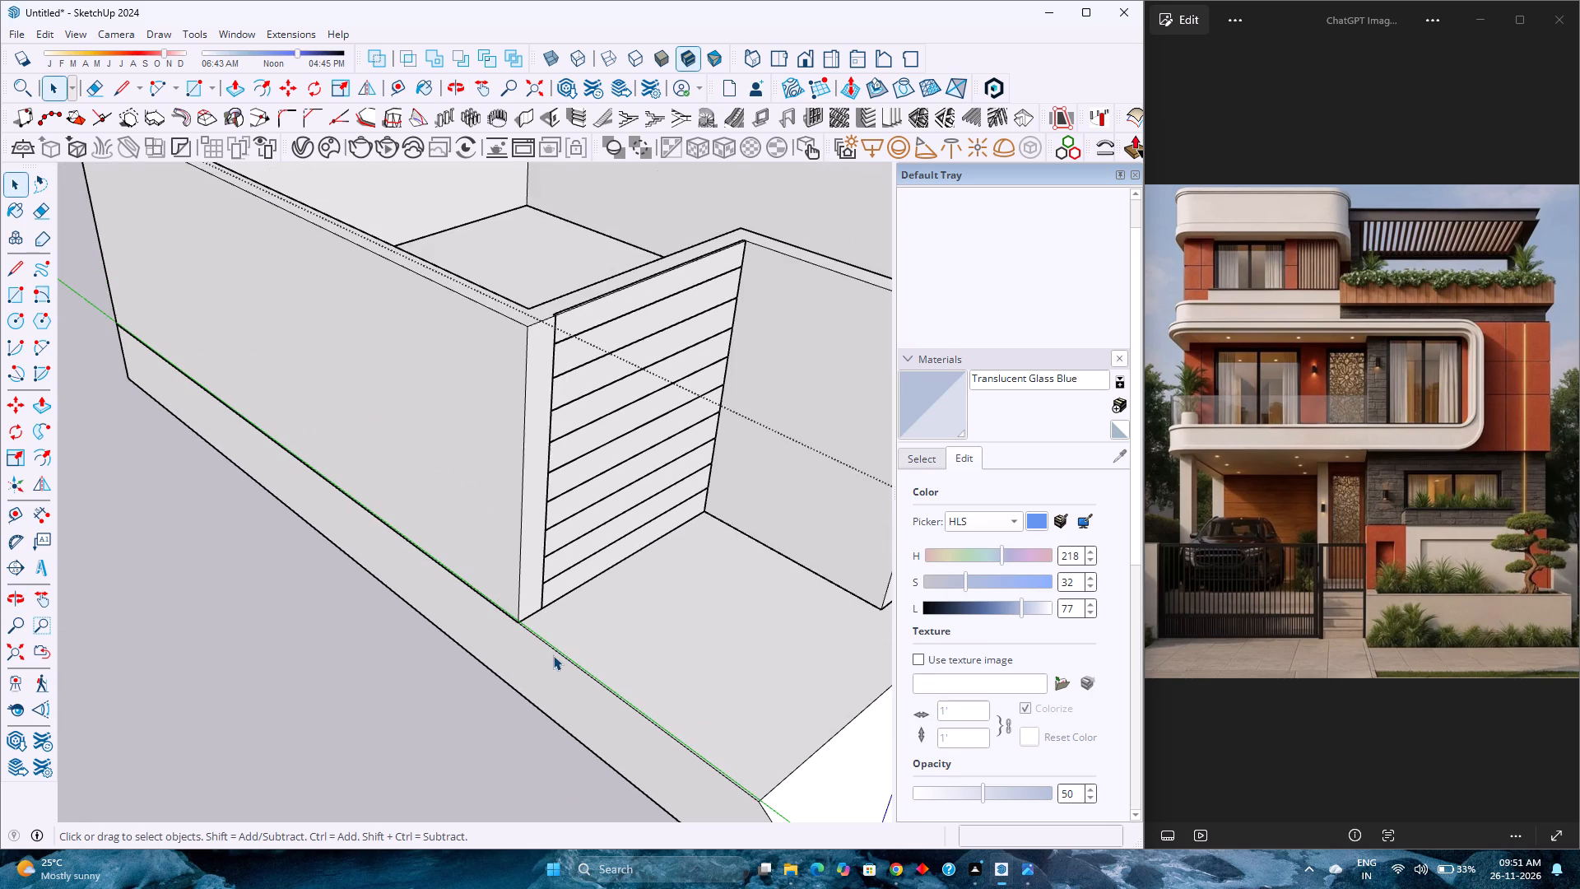
{"action": "scroll", "coordinate": [553, 655], "scroll_direction": "up", "scroll_amount": 2}
{"action": "middle_click_drag", "start_coordinate": [551, 655], "coordinate": [475, 506], "text": "shift"}
{"action": "middle_click", "coordinate": [475, 506], "text": "shift"}
{"action": "double_click", "coordinate": [527, 436]}
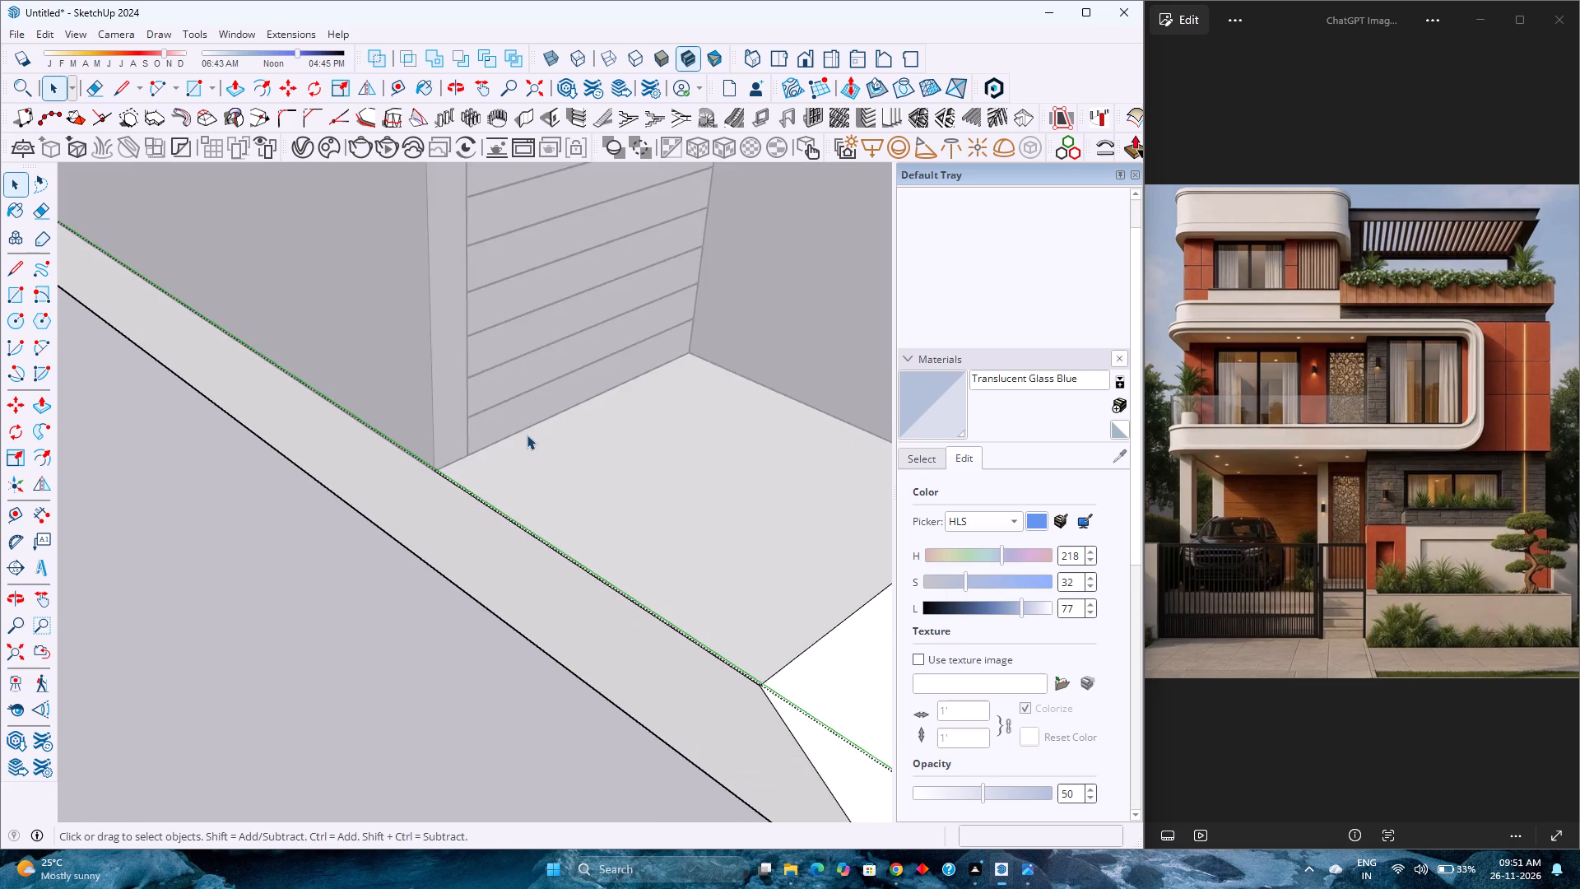
{"action": "scroll", "coordinate": [527, 435], "scroll_direction": "up", "scroll_amount": 4}
{"action": "middle_click", "coordinate": [526, 435]}
{"action": "middle_click_drag", "start_coordinate": [523, 435], "coordinate": [366, 469]}
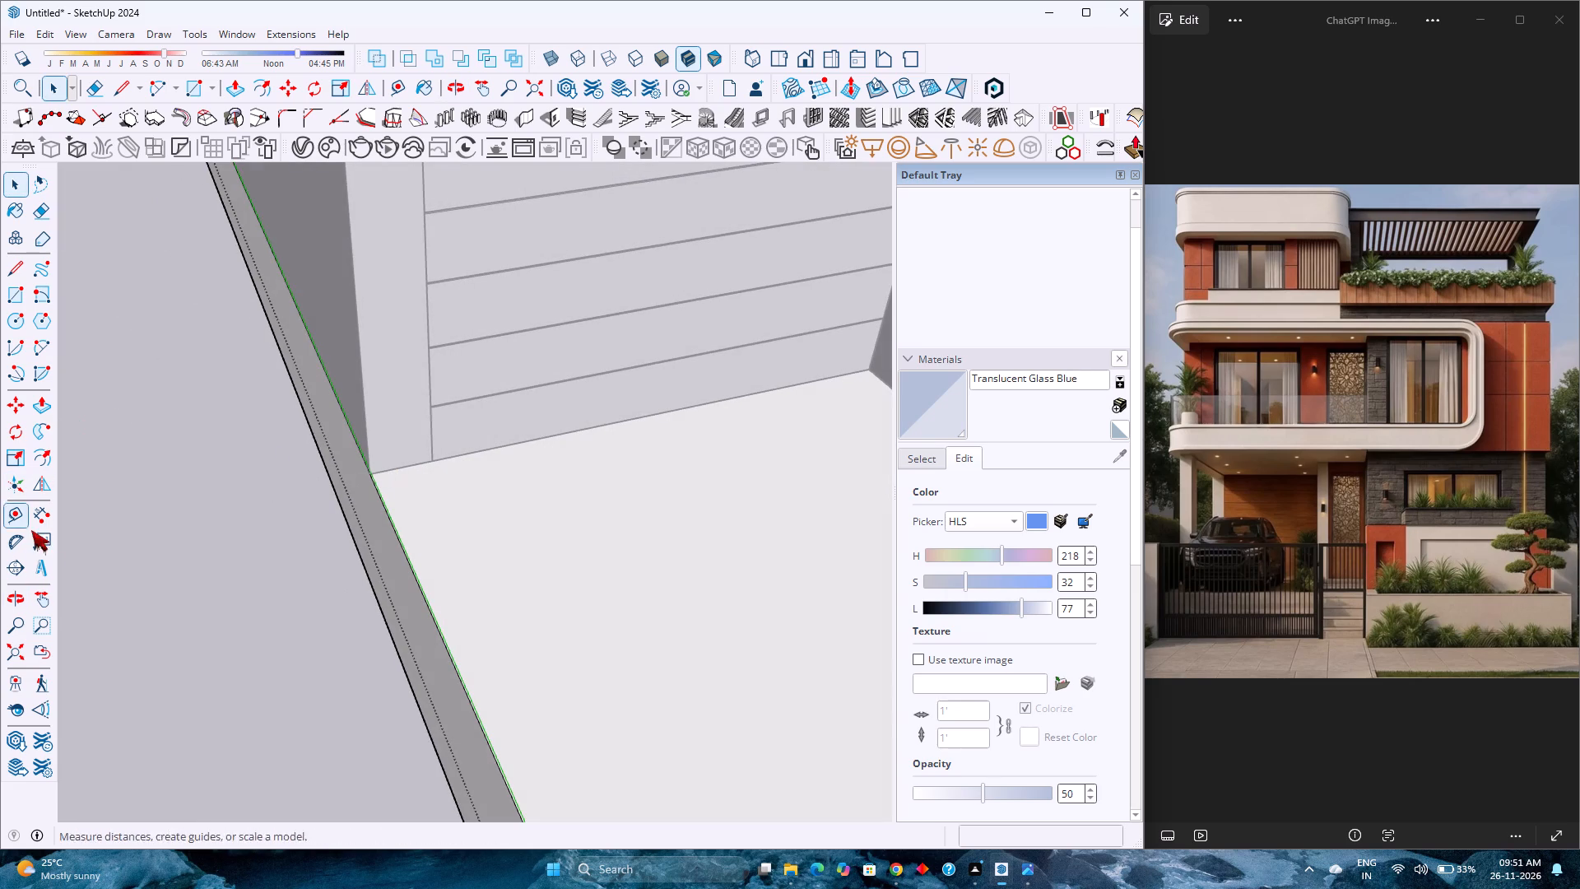
{"action": "left_click", "coordinate": [39, 510]}
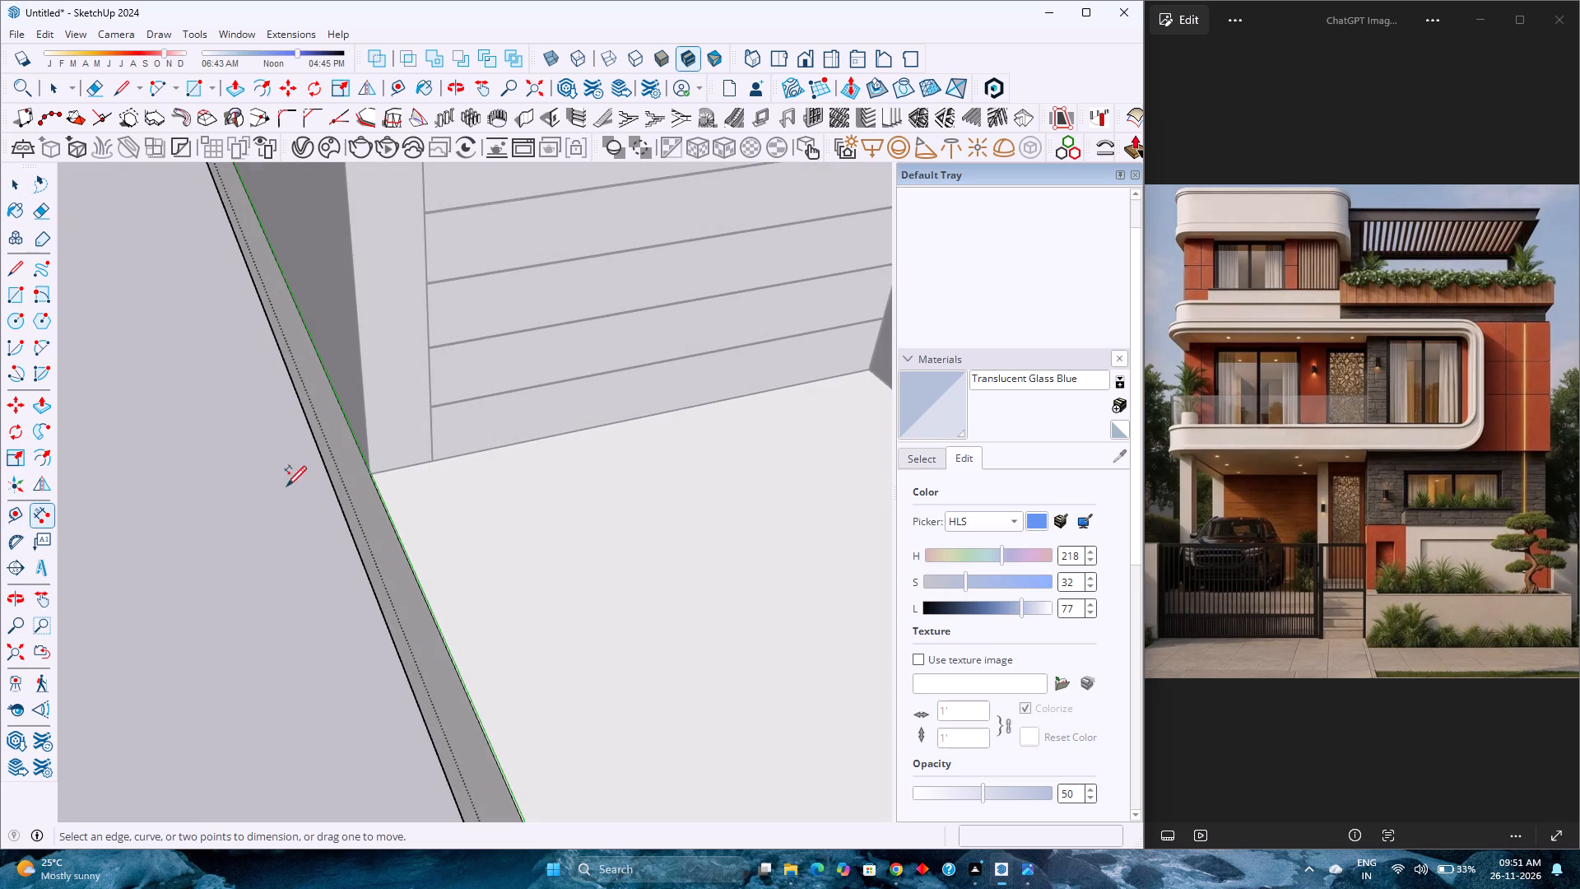
{"action": "left_click", "coordinate": [371, 472]}
{"action": "scroll", "coordinate": [360, 475], "scroll_direction": "down", "scroll_amount": 4}
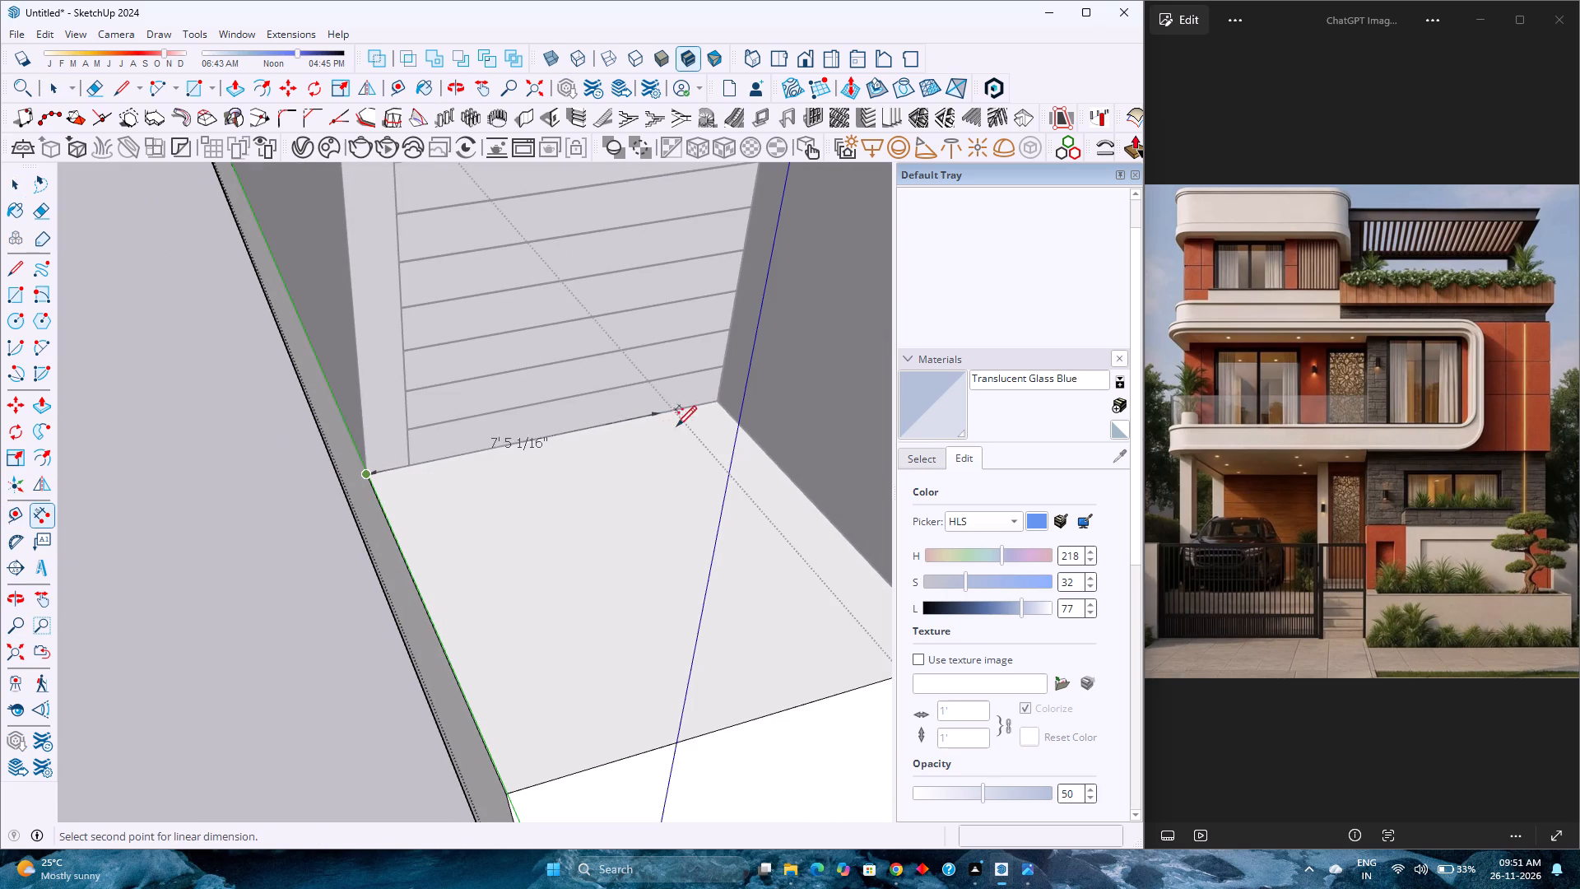
{"action": "key", "text": "Escape"}
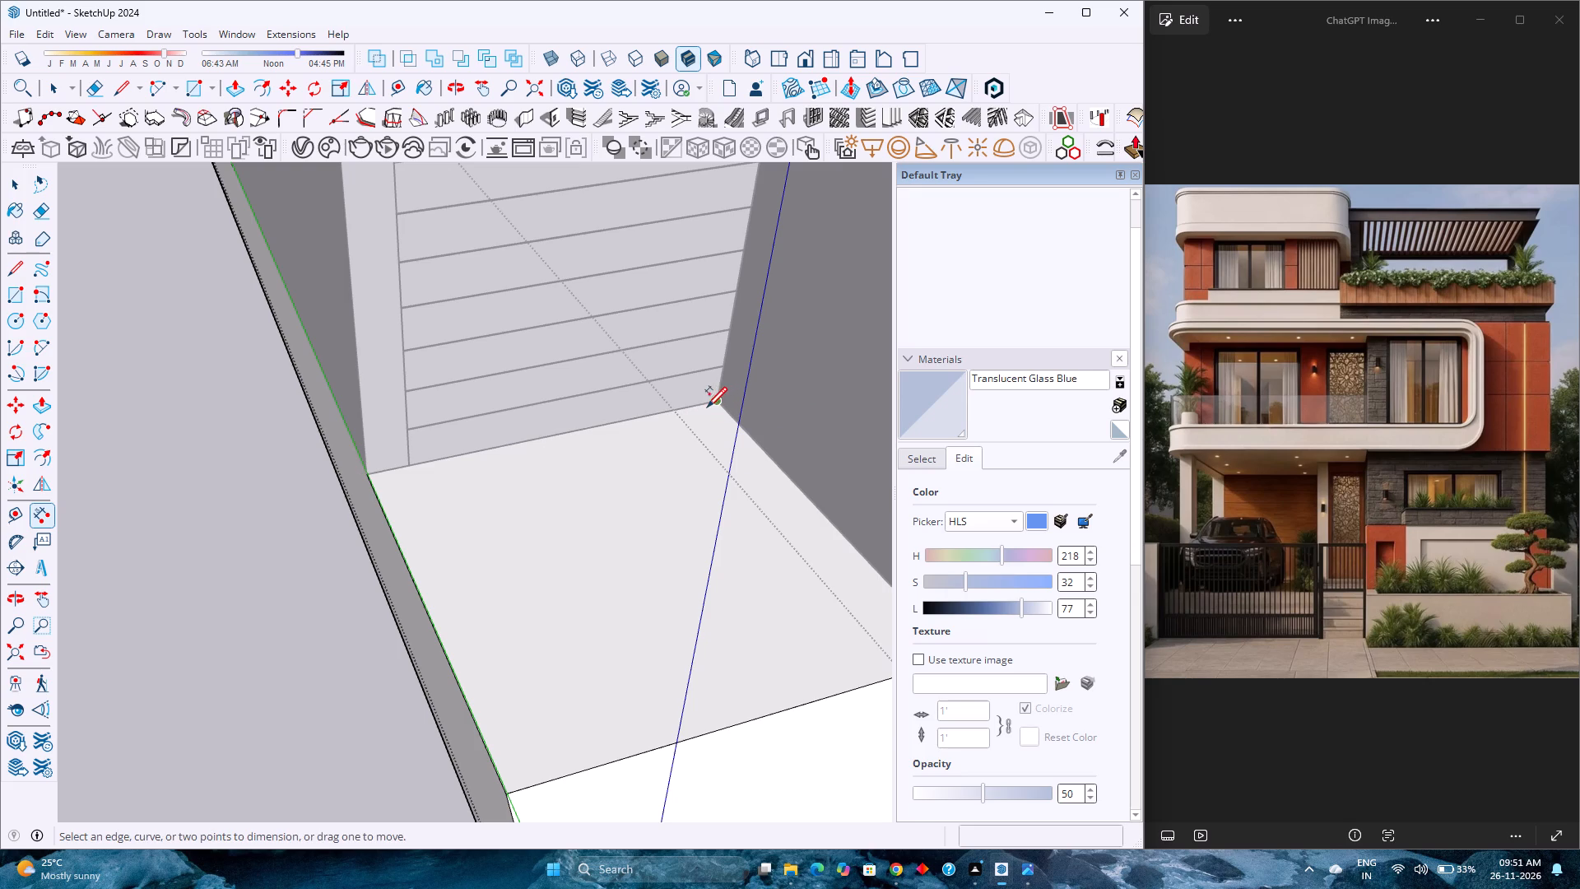
{"action": "scroll", "coordinate": [524, 486], "scroll_direction": "down", "scroll_amount": 3}
{"action": "key", "text": "space"}
{"action": "scroll", "coordinate": [518, 486], "scroll_direction": "down", "scroll_amount": 4}
{"action": "middle_click_drag", "start_coordinate": [456, 501], "coordinate": [648, 491]}
{"action": "key", "text": "Escape"}
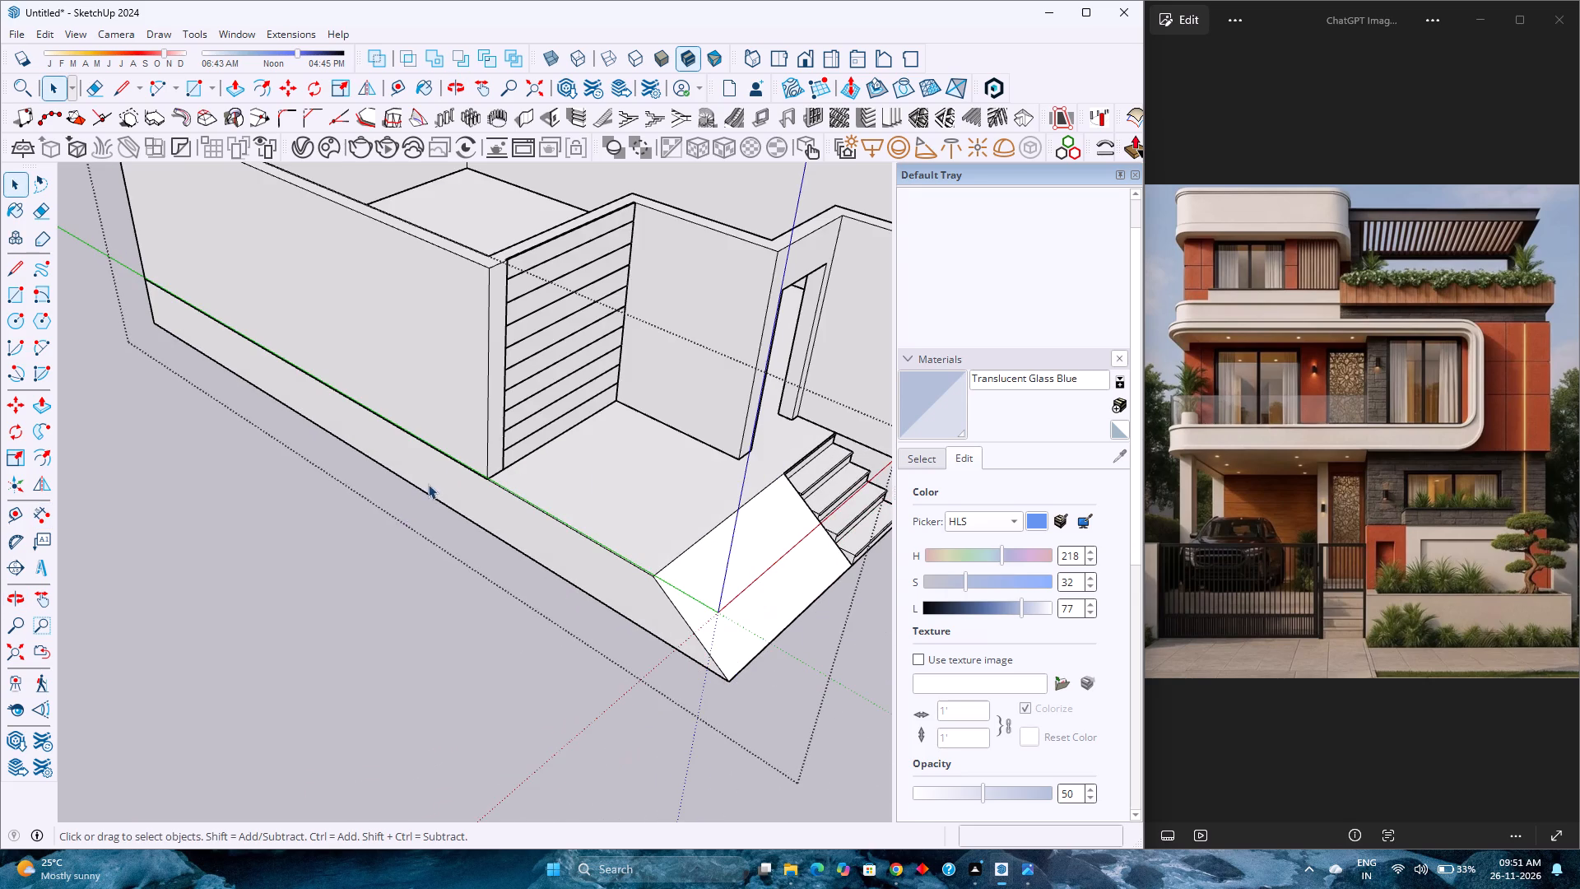
Push/Pull the platform's long side face beside the car ramp outward by 1'.
{"action": "double_click", "coordinate": [470, 507]}
{"action": "scroll", "coordinate": [470, 507], "scroll_direction": "up", "scroll_amount": 3}
{"action": "scroll", "coordinate": [470, 507], "scroll_direction": "down", "scroll_amount": 3}
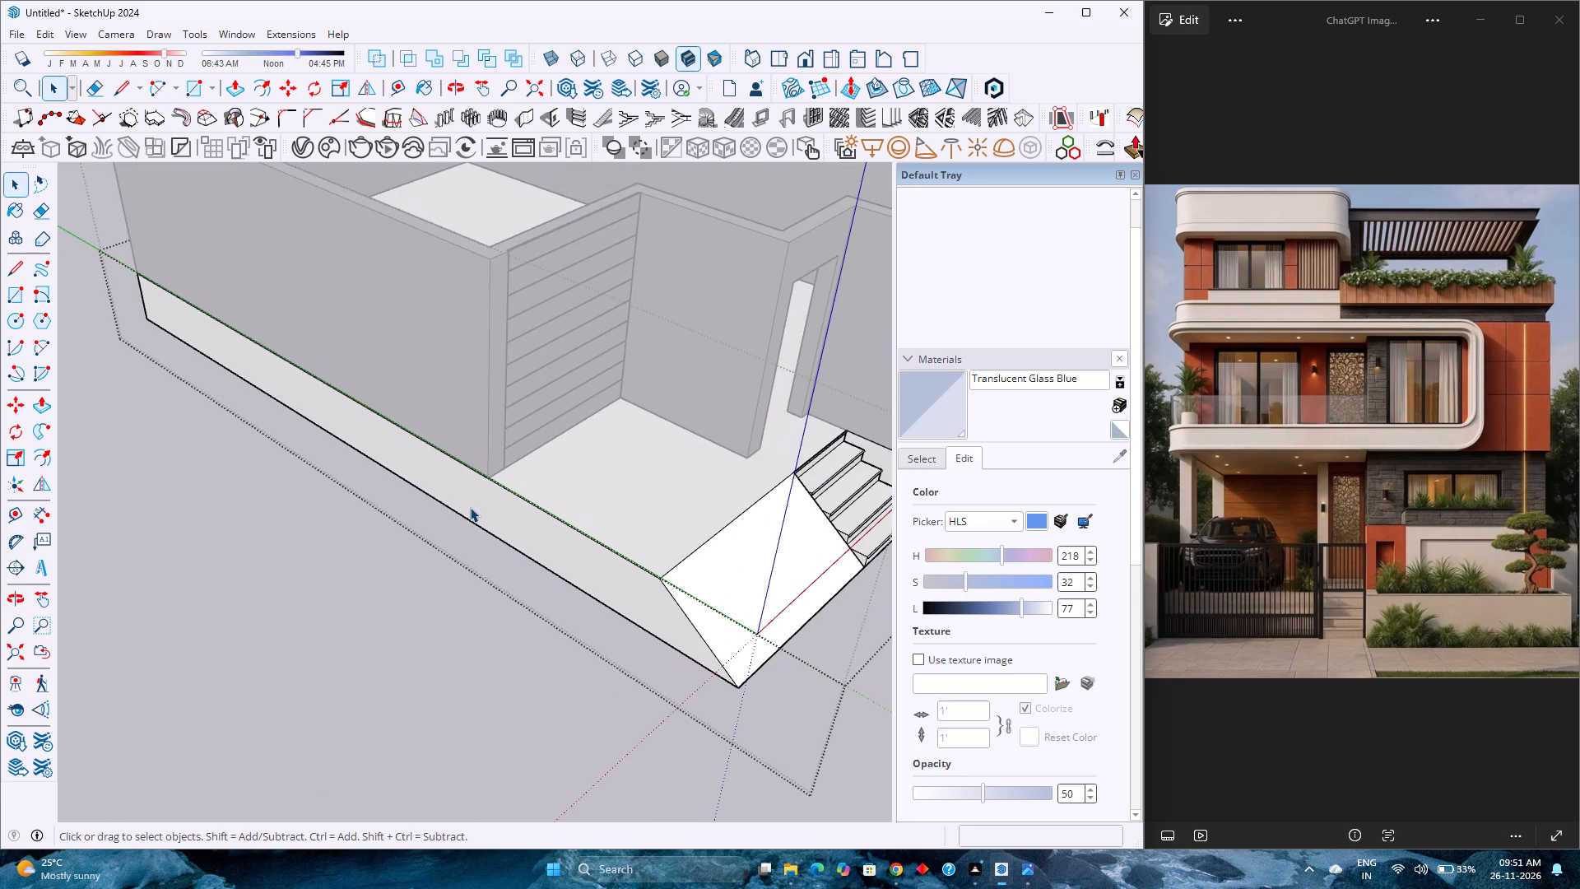
{"action": "key", "text": "p"}
{"action": "left_click", "coordinate": [475, 503]}
{"action": "type", "text": "1'"}
{"action": "key", "text": "Return"}
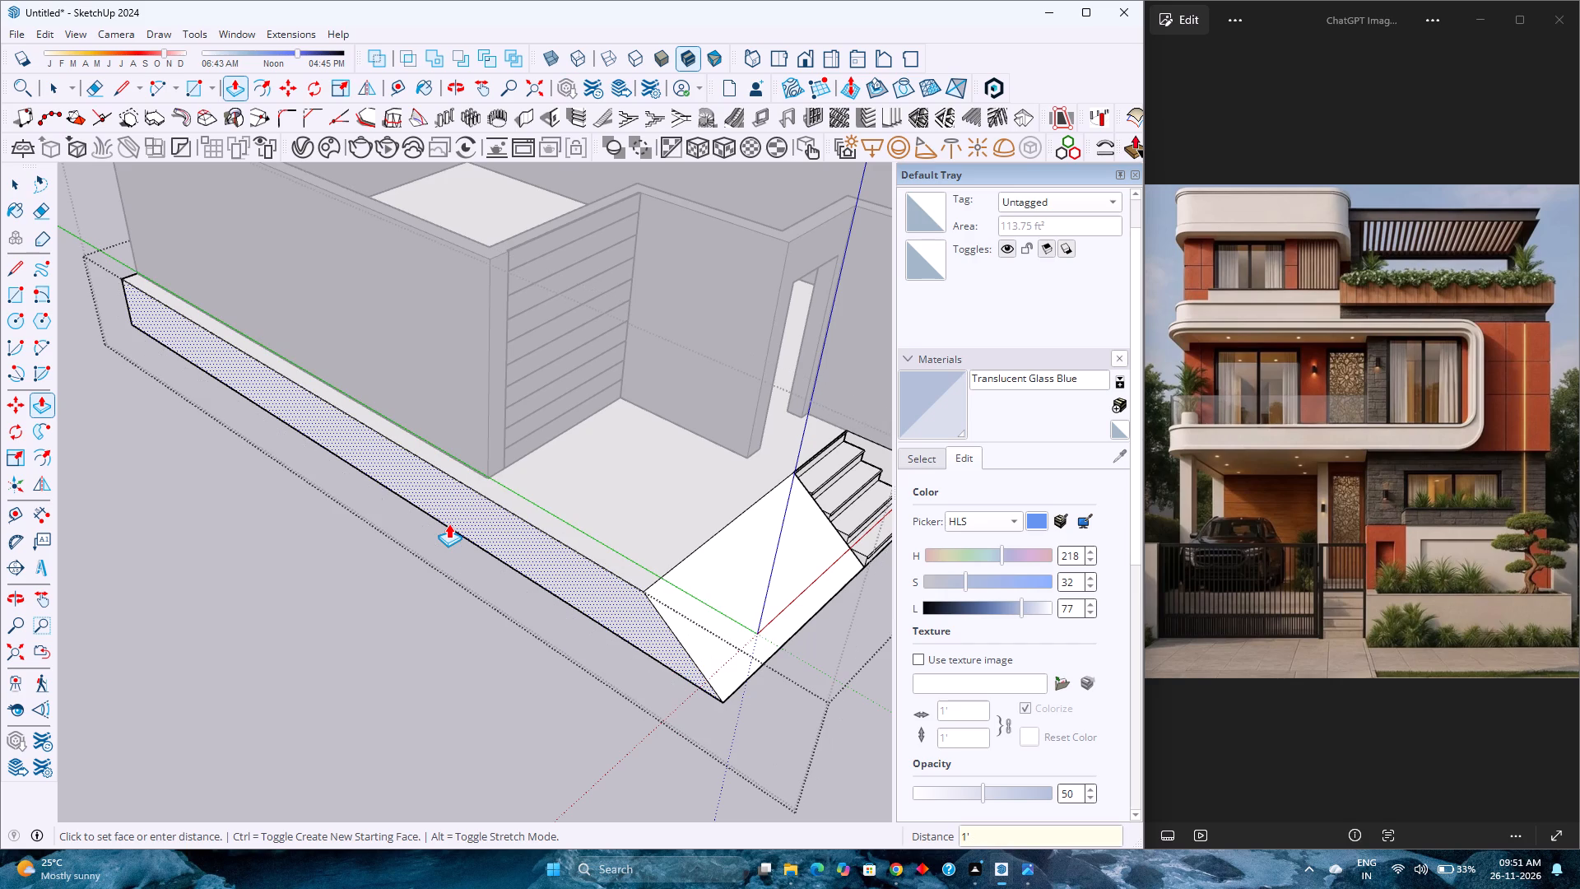
{"action": "key", "text": "space"}
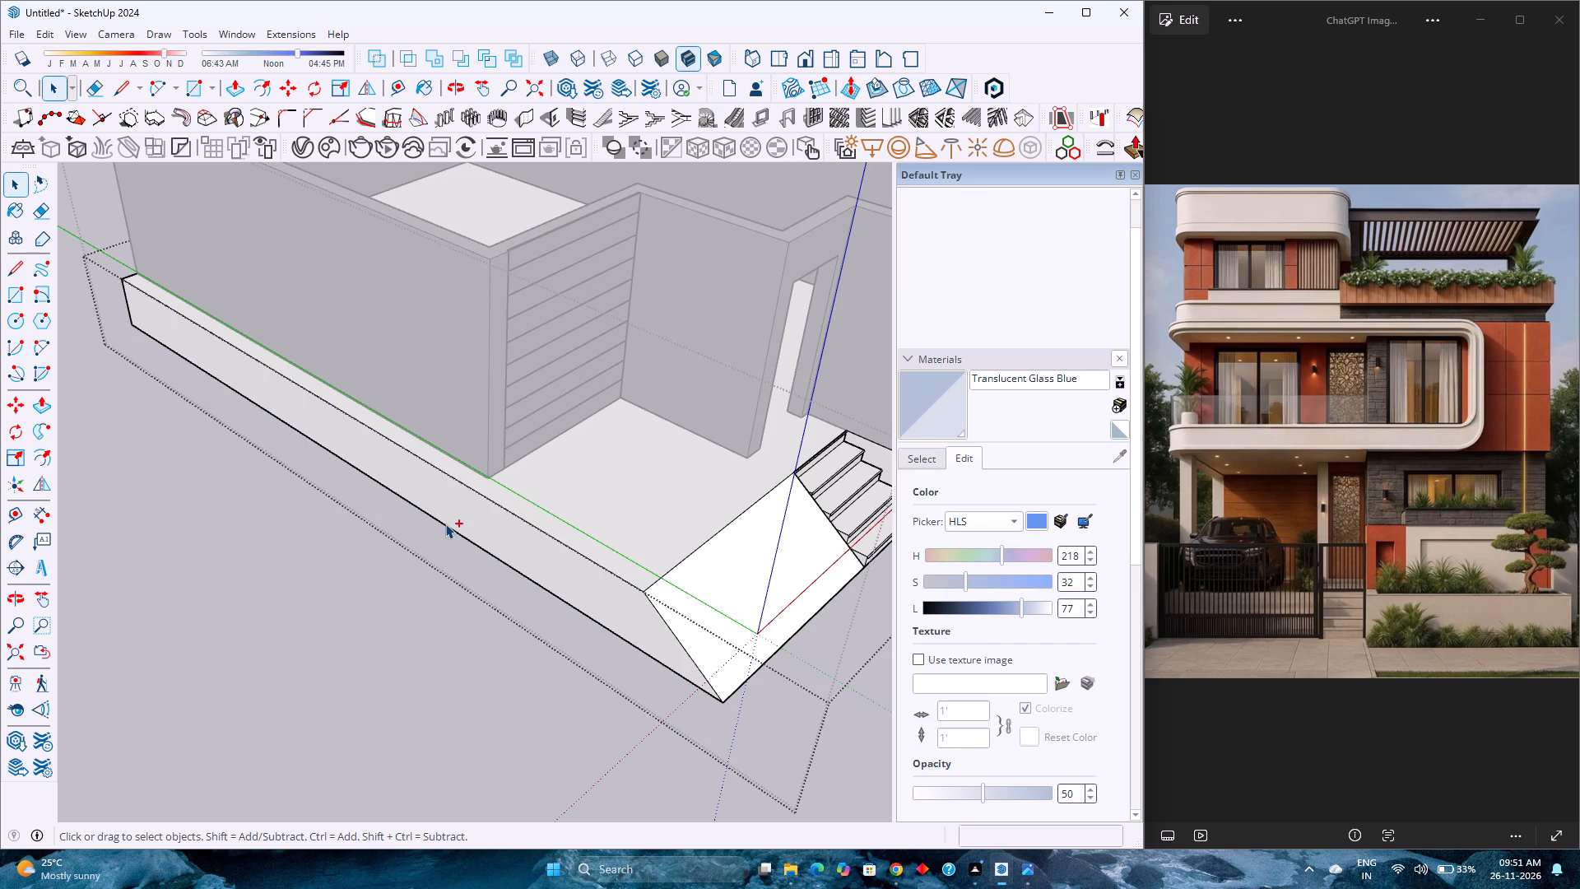
Push/Pull the platform's long side face beside the ramp outward by a further 6 inches.
{"action": "key", "text": "ctrl+z"}
{"action": "key", "text": "p"}
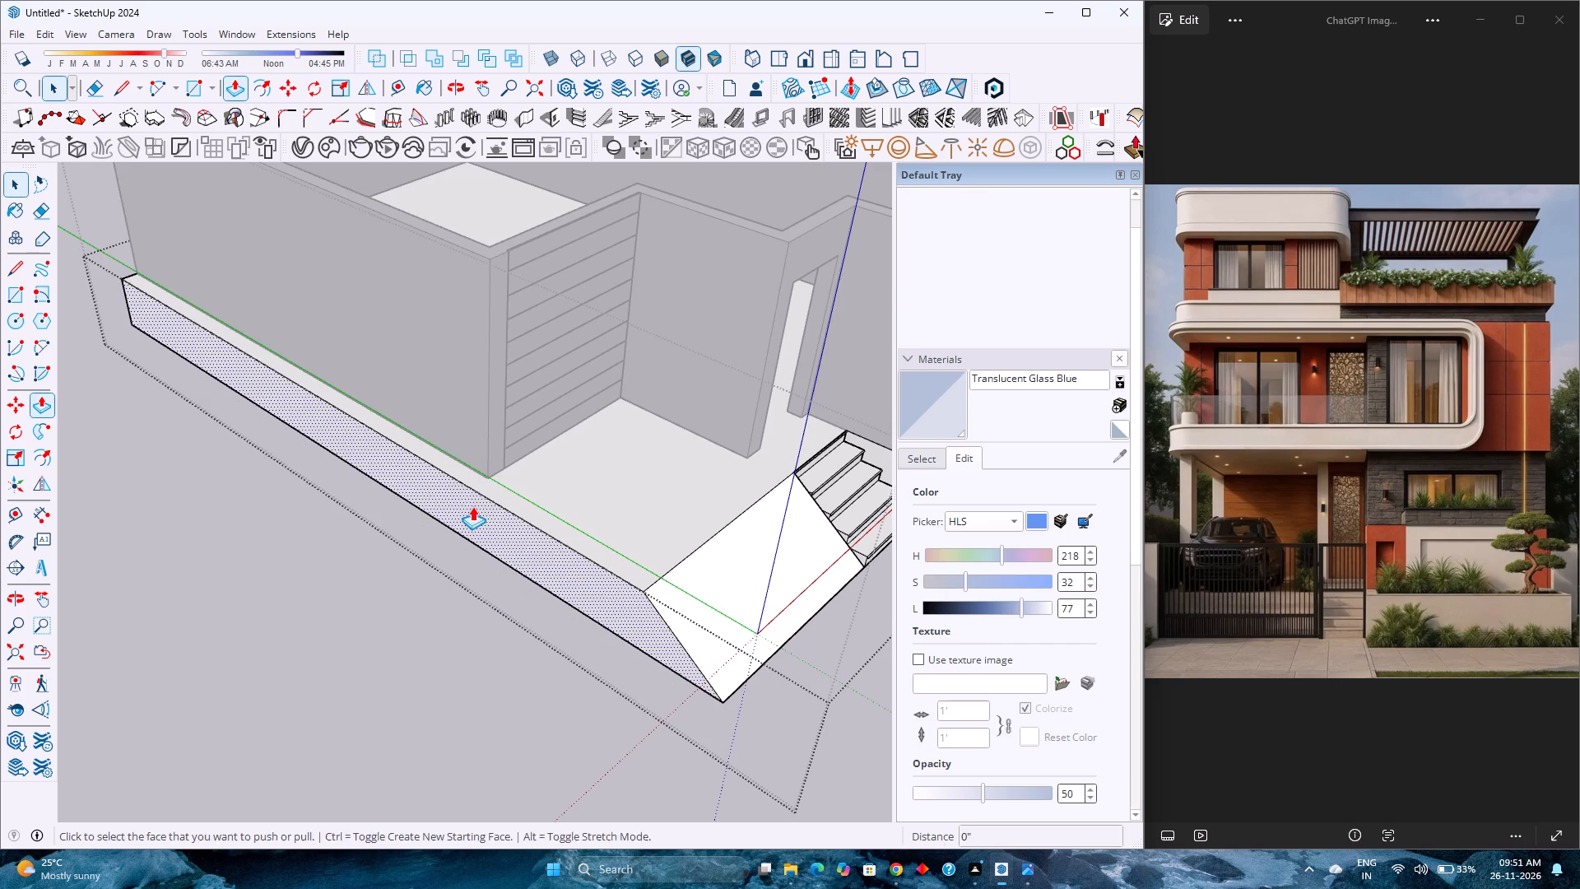
{"action": "left_click", "coordinate": [472, 506]}
{"action": "key", "text": "6"}
{"action": "key", "text": "Return"}
{"action": "key", "text": "space"}
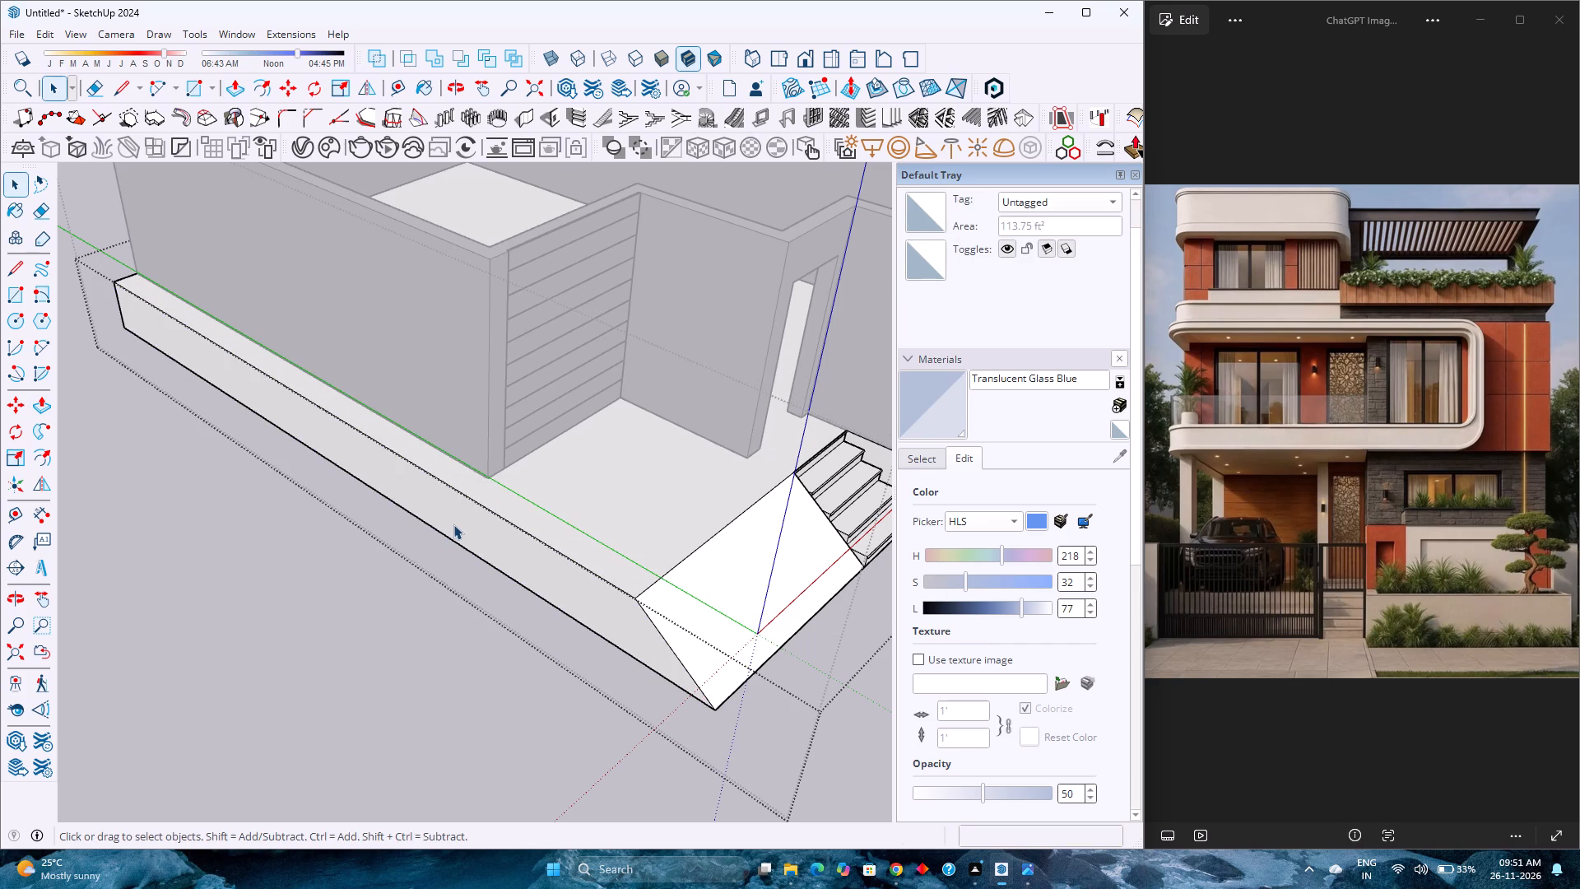
Push/Pull the garage-side outer wall face outward 1' 6" so it sits flush with the widened platform's edge.
{"action": "key", "text": "Escape"}
{"action": "double_click", "coordinate": [473, 358]}
{"action": "scroll", "coordinate": [472, 358], "scroll_direction": "up", "scroll_amount": 3}
{"action": "key", "text": "p"}
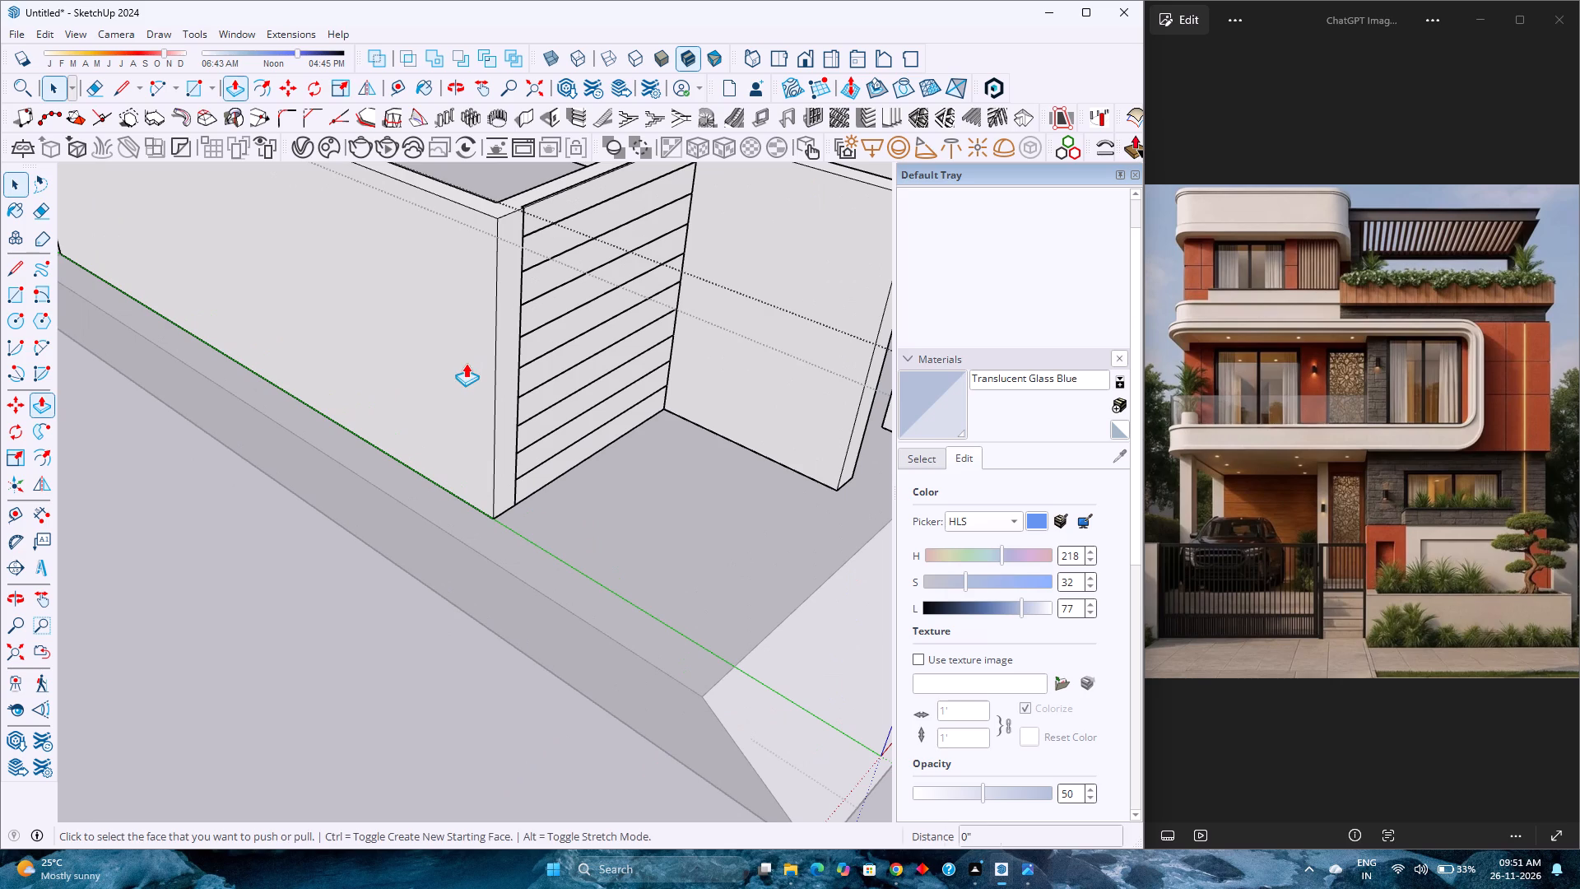
{"action": "left_click", "coordinate": [466, 363]}
{"action": "key", "text": "space"}
{"action": "double_click", "coordinate": [448, 454]}
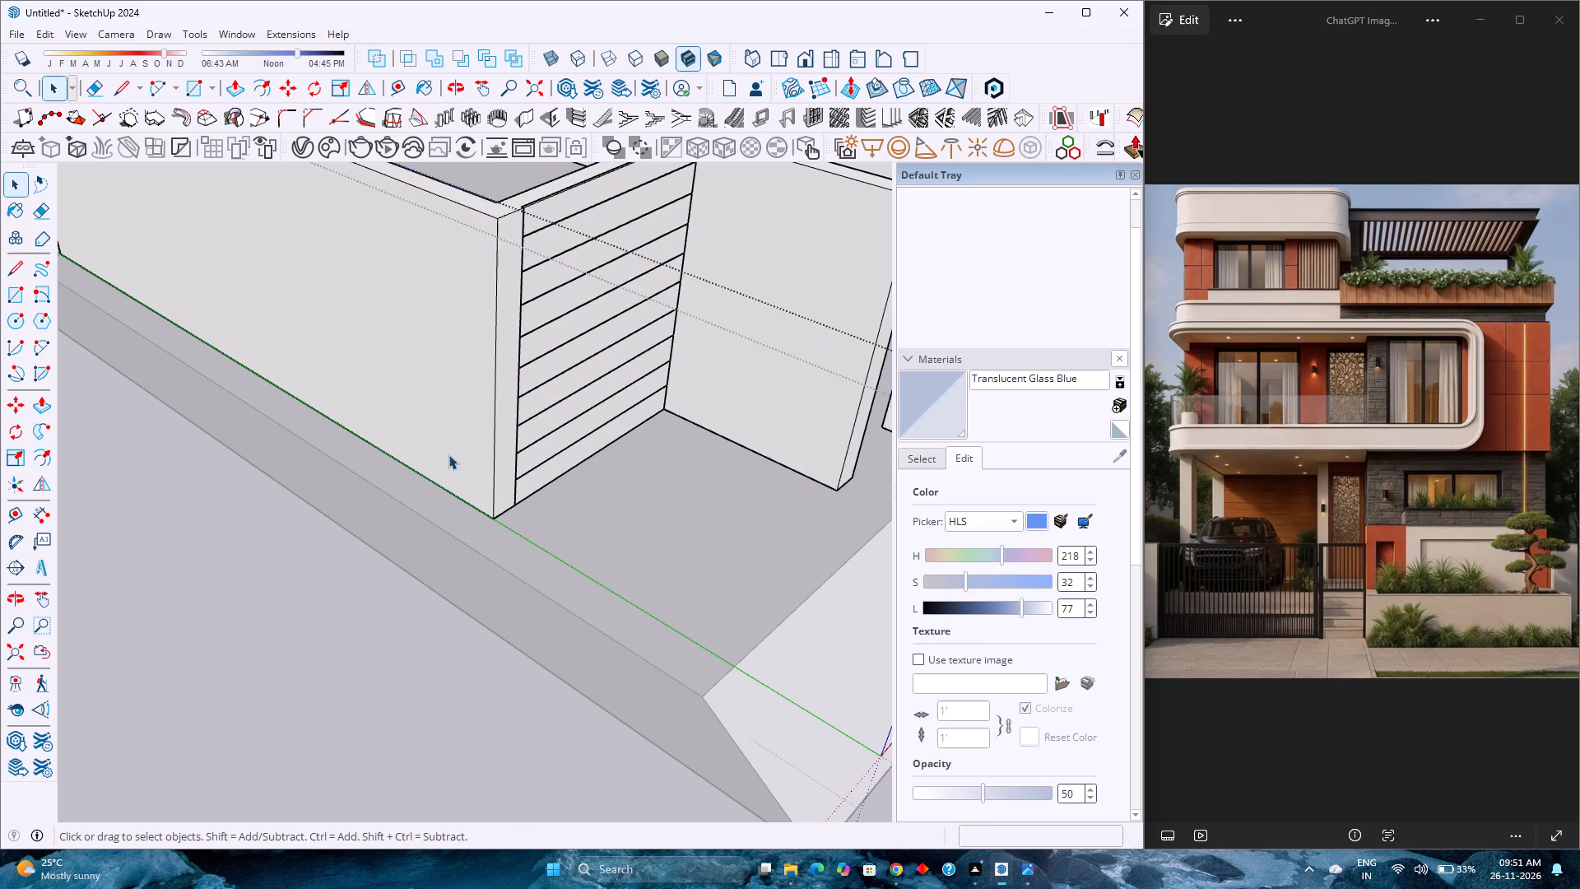
{"action": "key", "text": "p"}
{"action": "left_click", "coordinate": [448, 448]}
{"action": "key", "text": "space"}
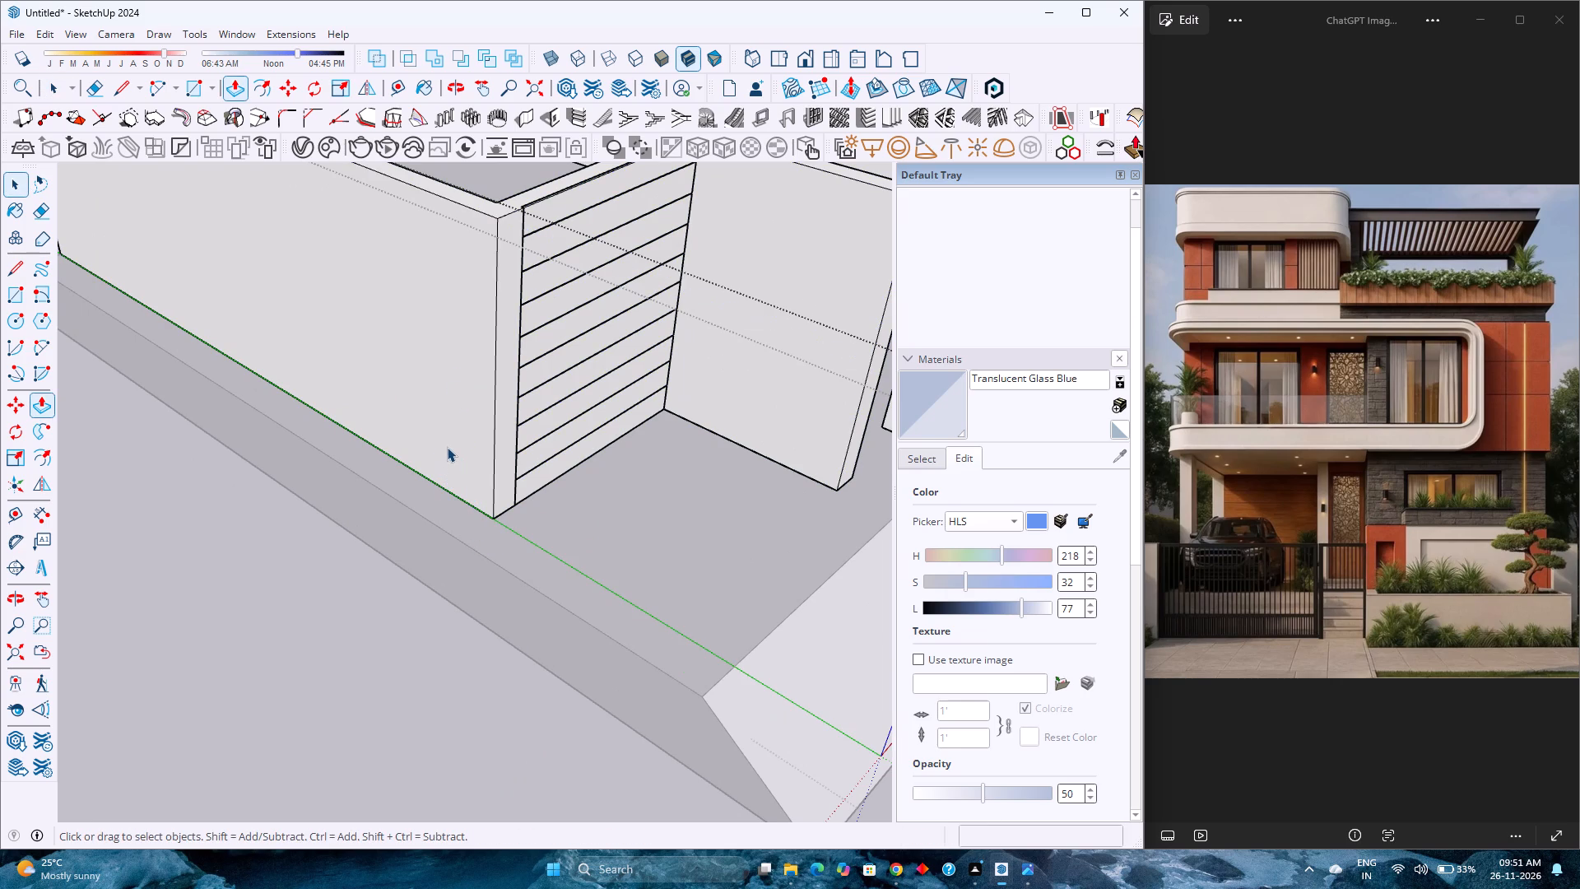
{"action": "double_click", "coordinate": [447, 447]}
{"action": "scroll", "coordinate": [448, 447], "scroll_direction": "up", "scroll_amount": 2}
{"action": "double_click", "coordinate": [448, 447]}
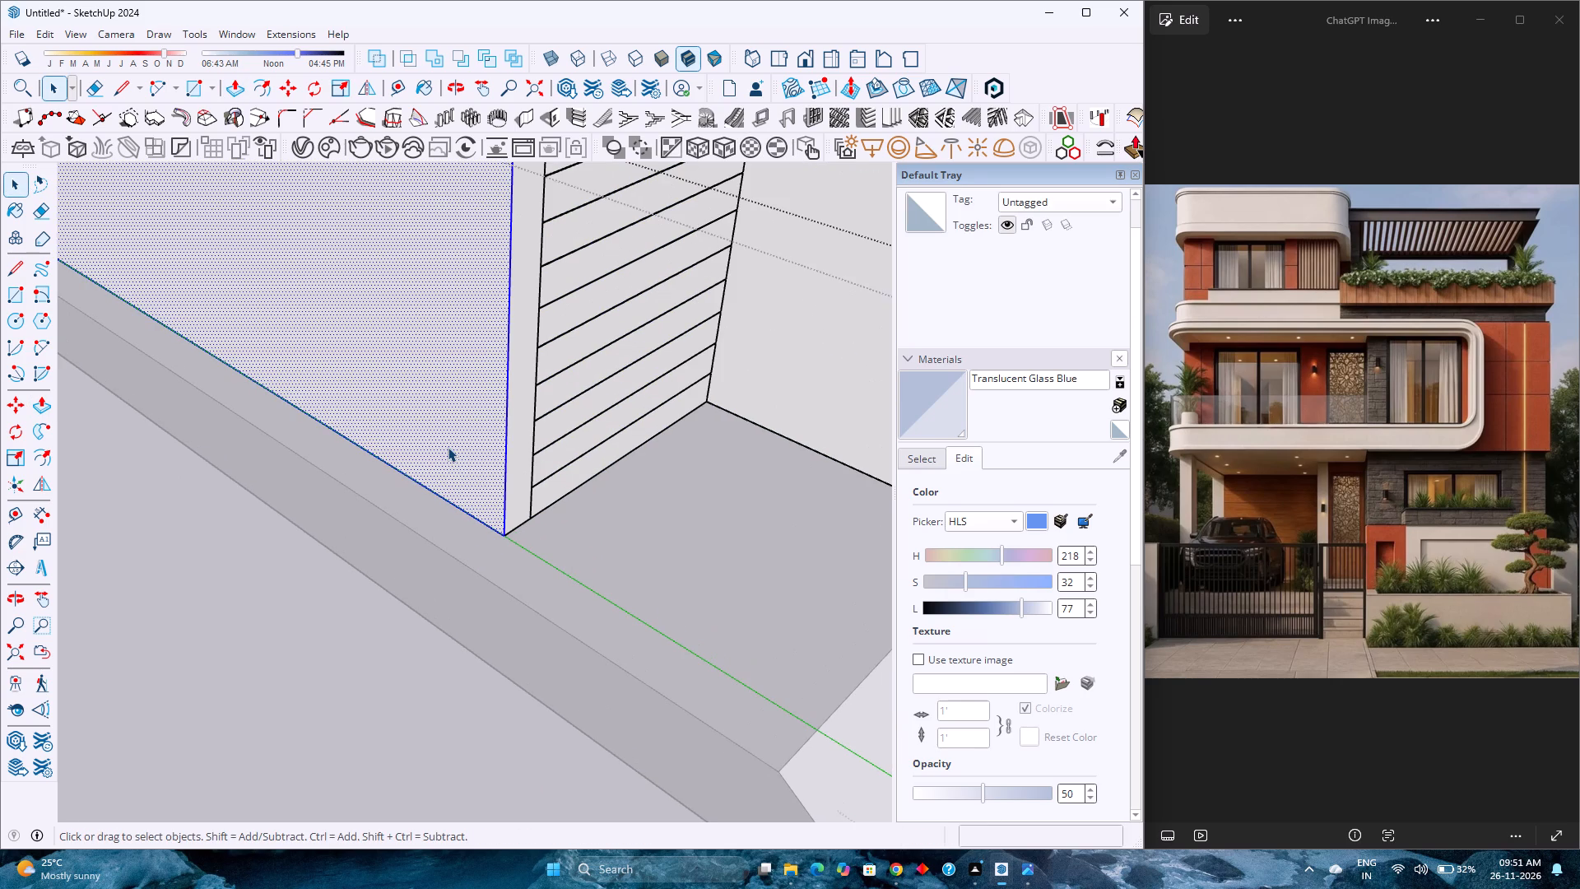
{"action": "key", "text": "p"}
{"action": "left_click", "coordinate": [448, 447]}
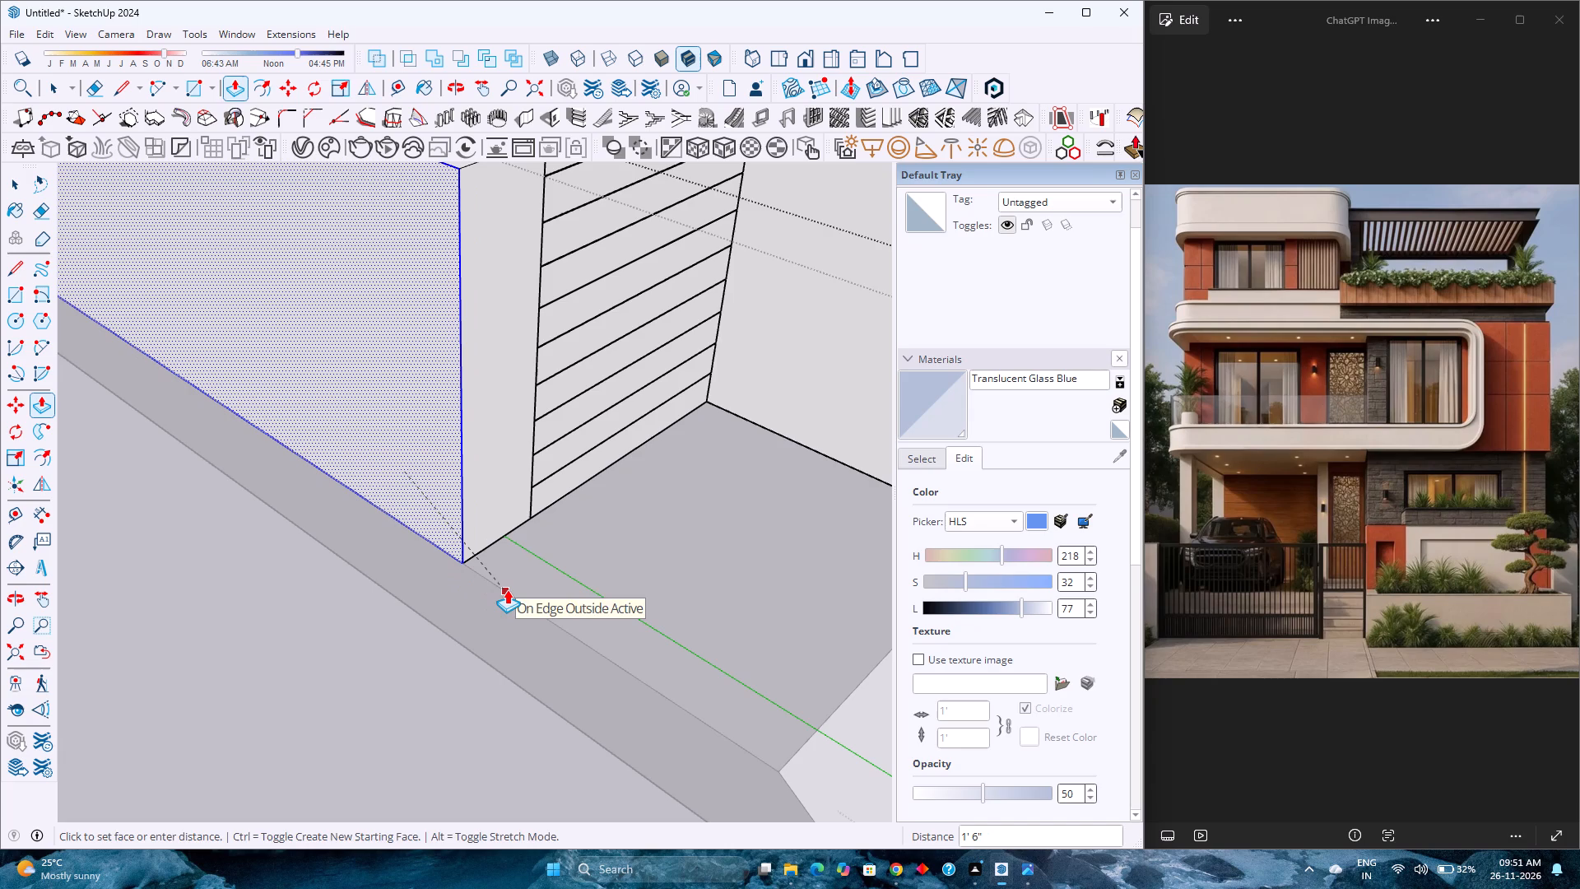
{"action": "left_click", "coordinate": [507, 589]}
{"action": "scroll", "coordinate": [501, 582], "scroll_direction": "down", "scroll_amount": 12}
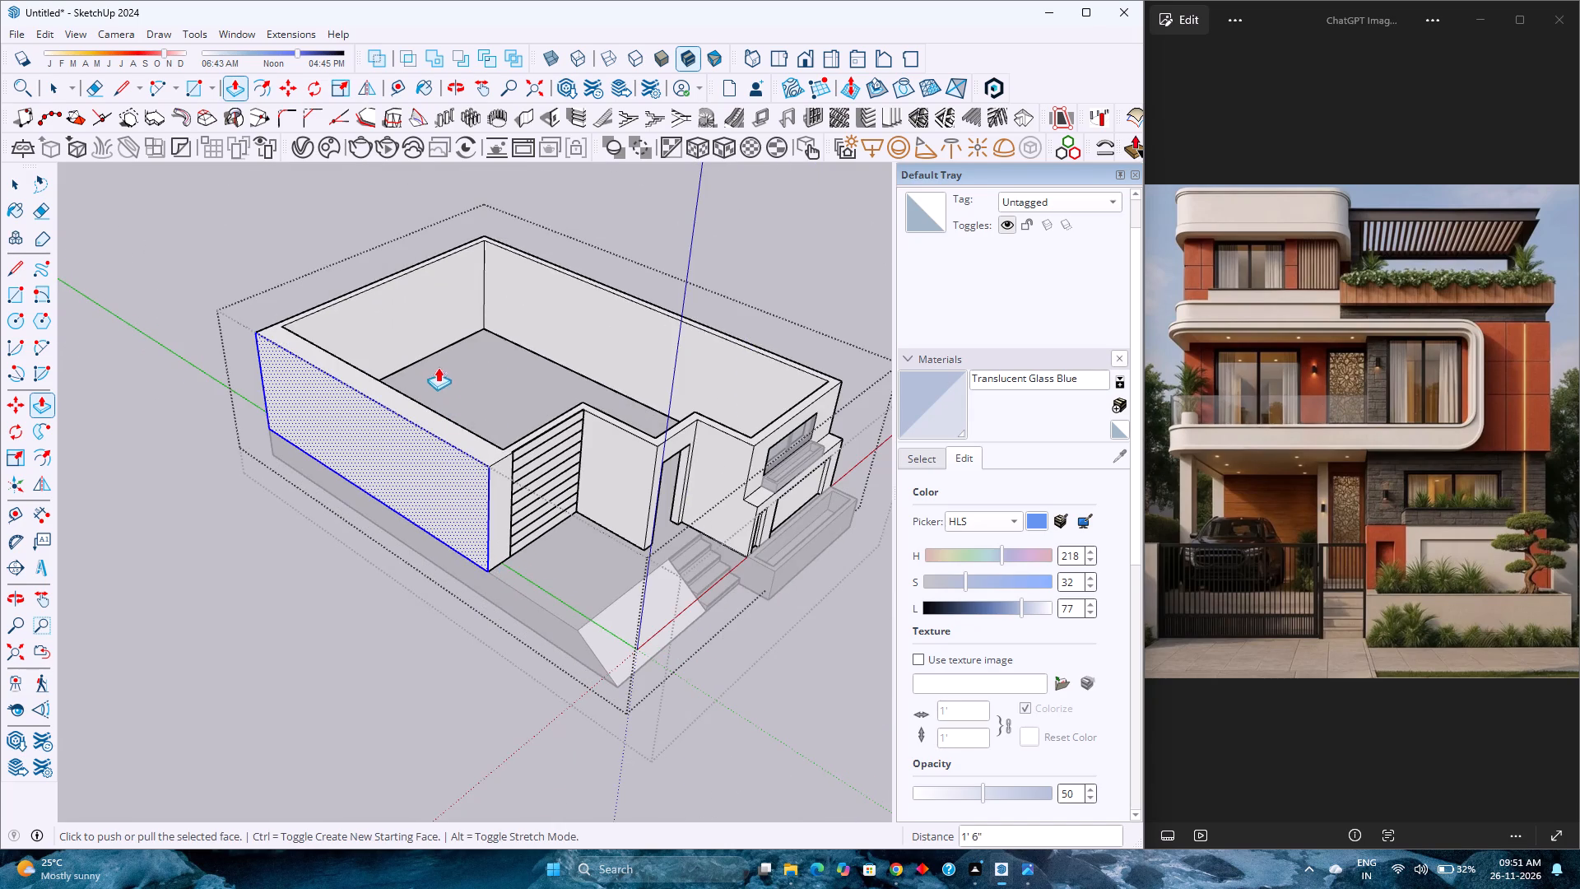
Push/Pull the inner face of the garage-side wall 1' 6" outward, toward the wall's outer face.
{"action": "scroll", "coordinate": [433, 356], "scroll_direction": "up", "scroll_amount": 6}
{"action": "middle_click", "coordinate": [436, 379]}
{"action": "middle_click_drag", "start_coordinate": [437, 380], "coordinate": [321, 421]}
{"action": "middle_click", "coordinate": [321, 421]}
{"action": "key", "text": "Escape"}
{"action": "scroll", "coordinate": [355, 449], "scroll_direction": "down", "scroll_amount": 3}
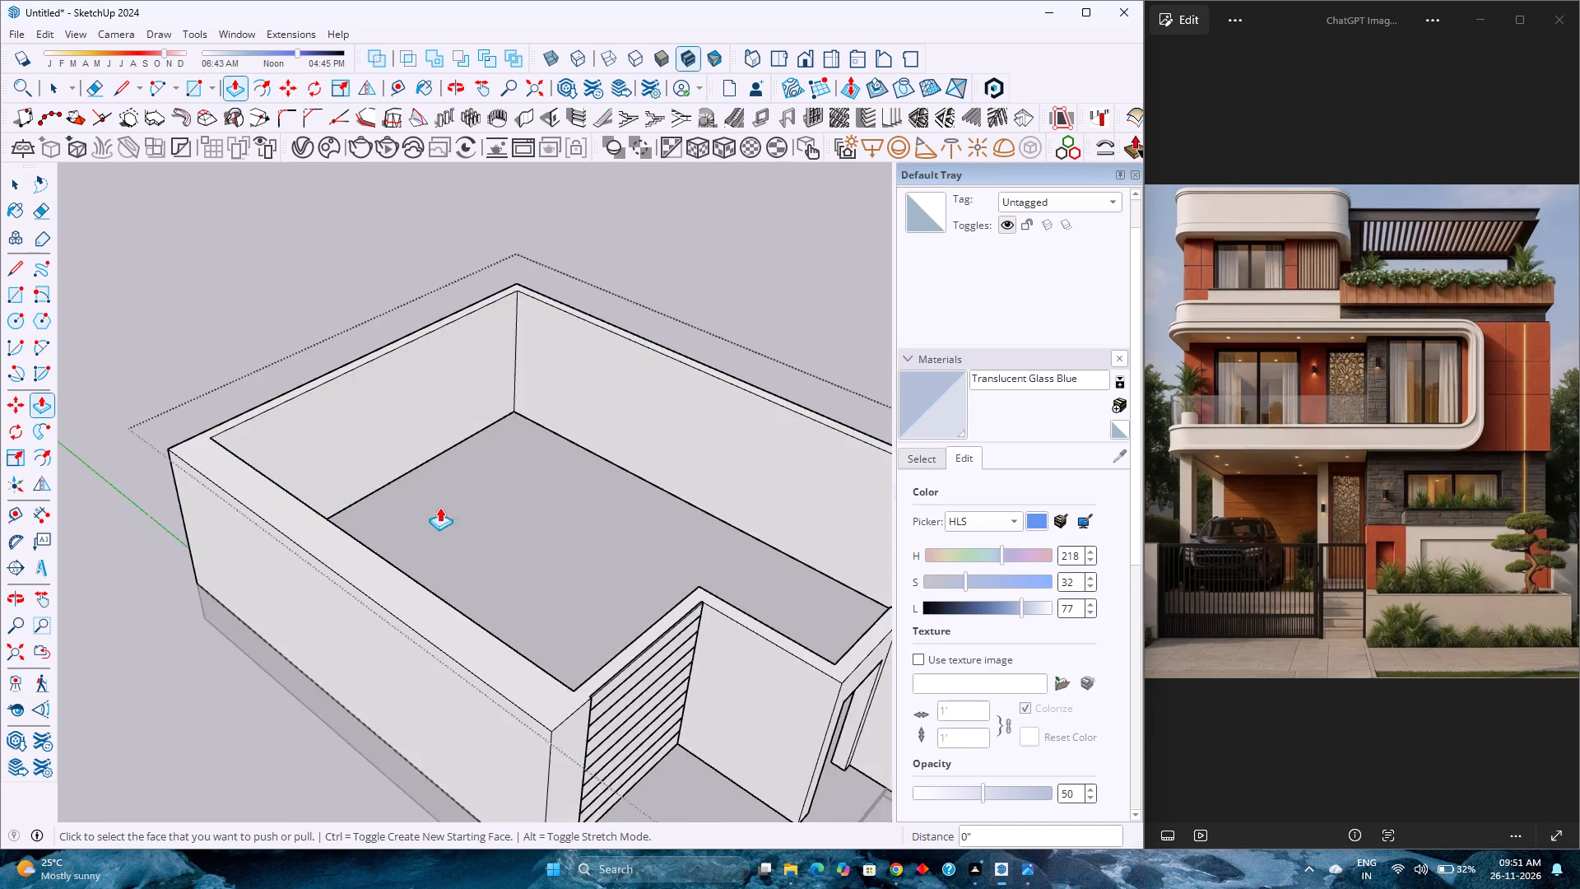
{"action": "middle_click_drag", "start_coordinate": [439, 507], "coordinate": [105, 547]}
{"action": "middle_click", "coordinate": [105, 547]}
{"action": "left_click", "coordinate": [216, 535]}
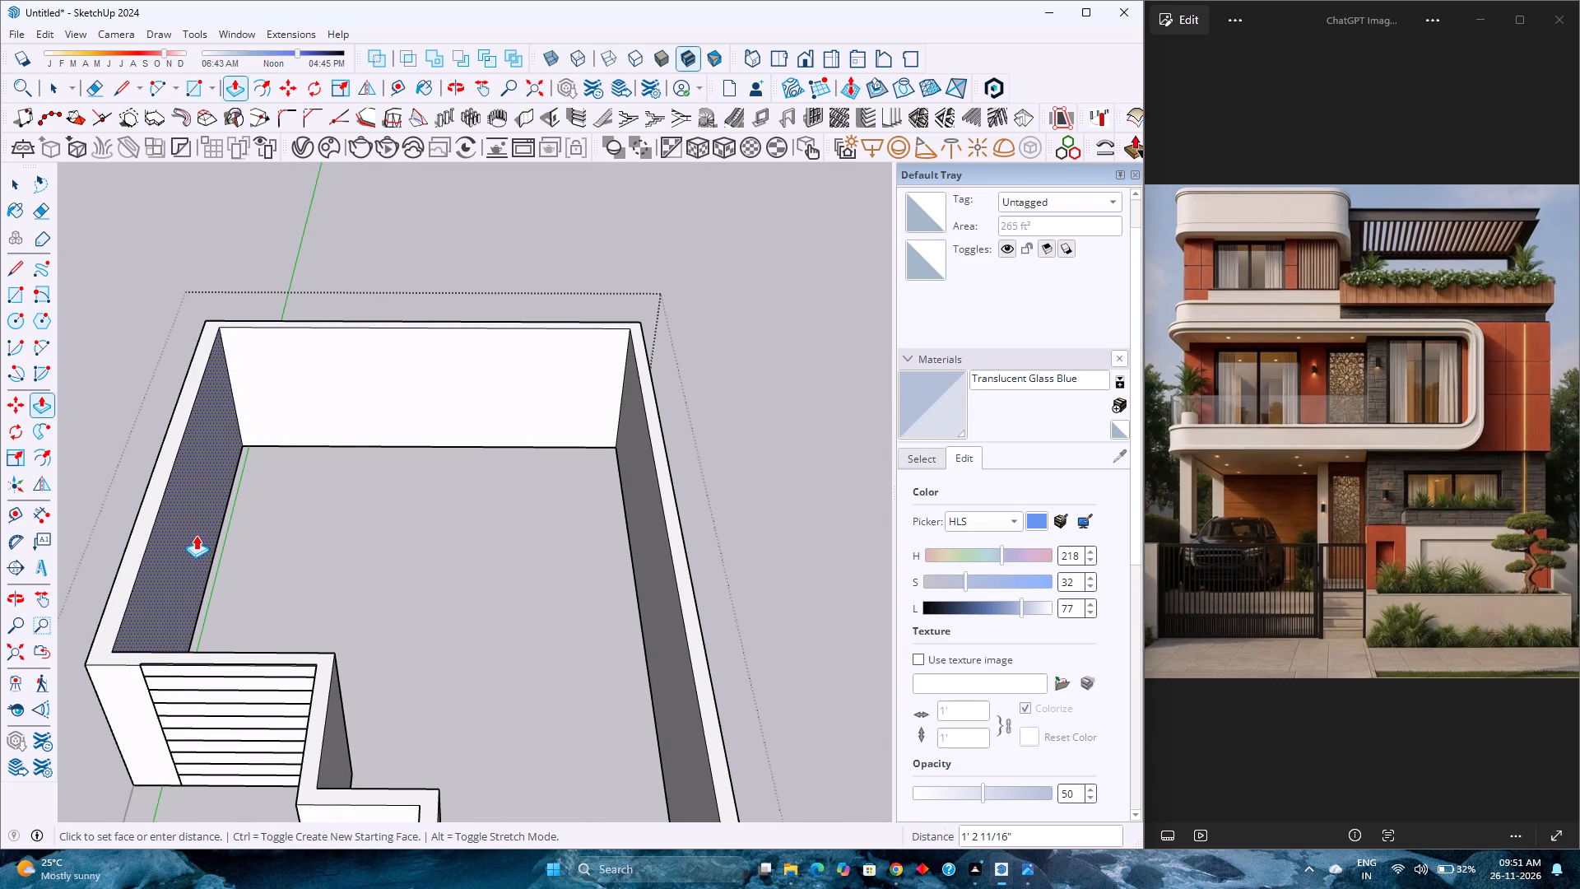
{"action": "type", "text": "1'6"}
{"action": "key", "text": "Return"}
{"action": "middle_click_drag", "start_coordinate": [196, 541], "coordinate": [253, 519]}
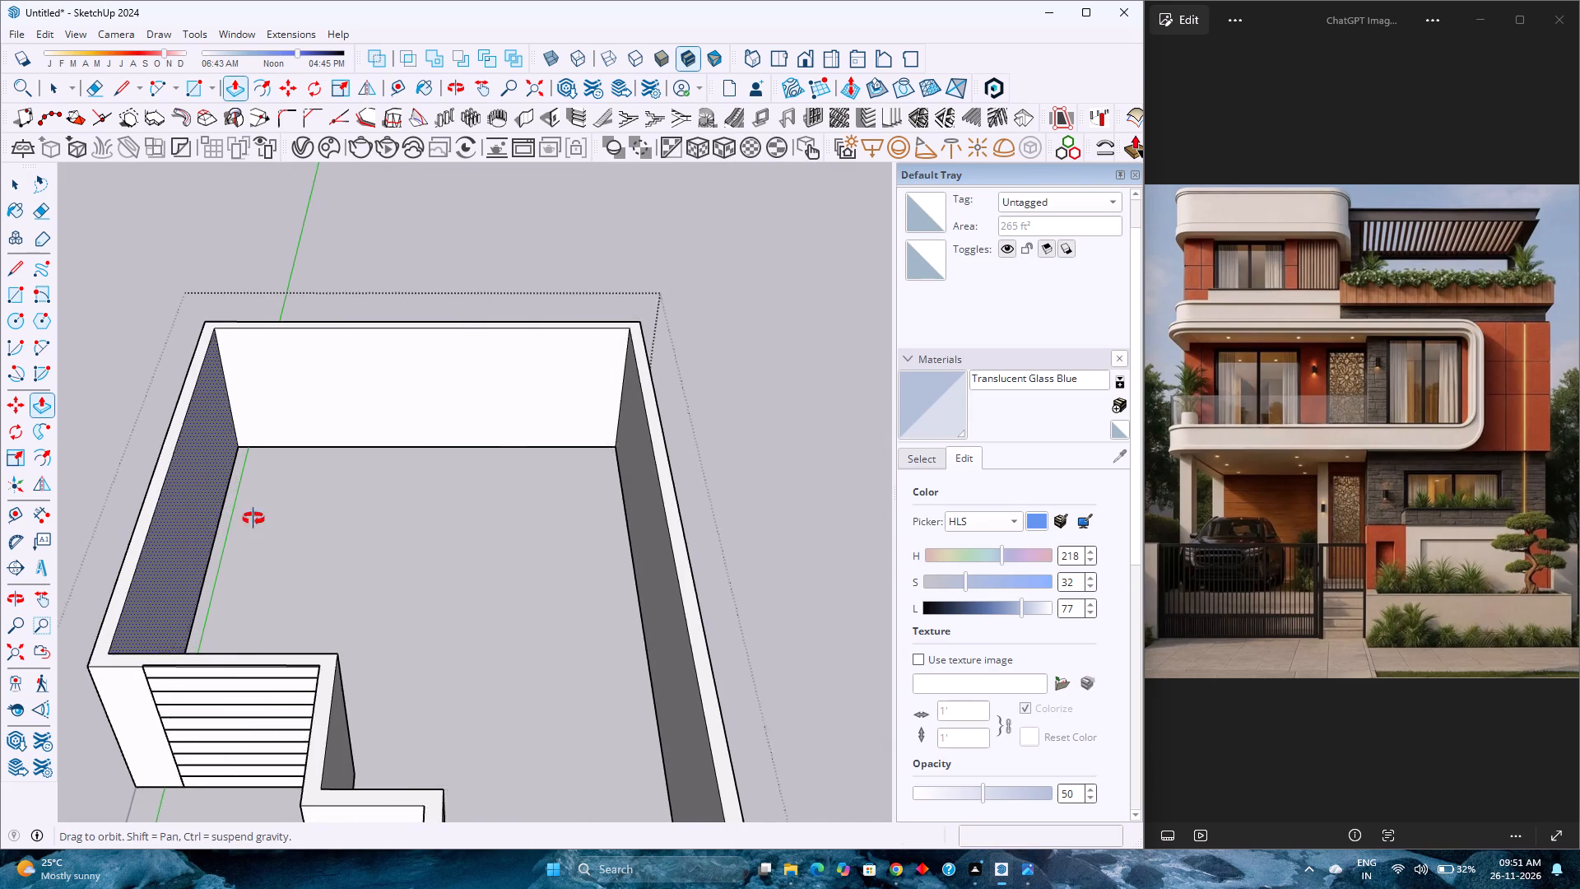
{"action": "middle_click_drag", "start_coordinate": [253, 519], "coordinate": [371, 456]}
{"action": "middle_click", "coordinate": [371, 456]}
{"action": "scroll", "coordinate": [376, 454], "scroll_direction": "down", "scroll_amount": 7}
{"action": "scroll", "coordinate": [353, 626], "scroll_direction": "up", "scroll_amount": 9}
{"action": "key", "text": "space"}
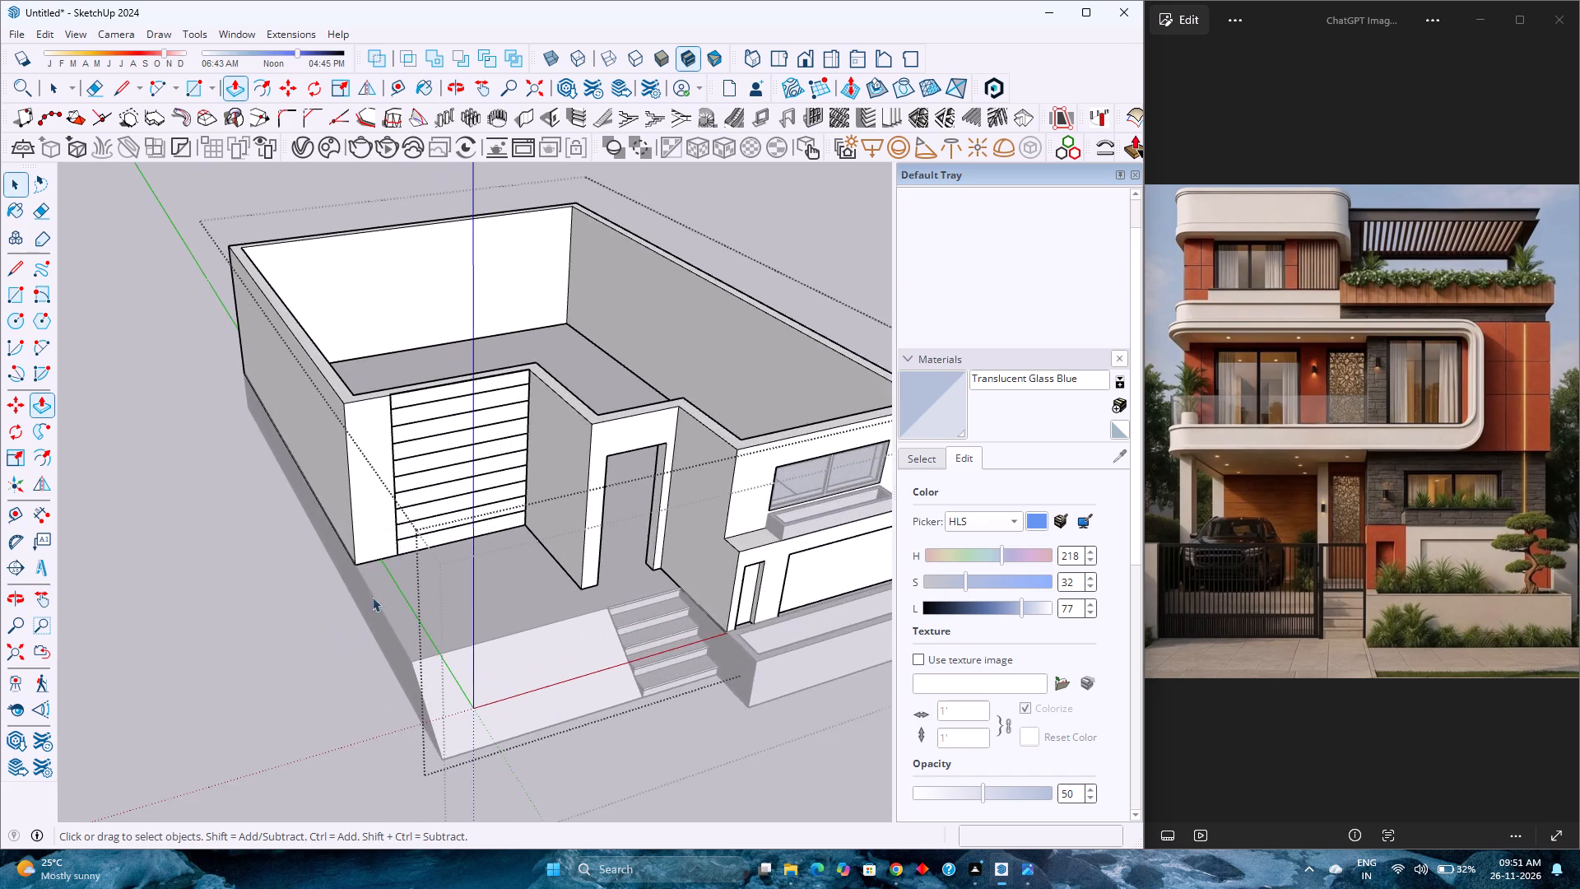
Hide the slatted panel on the garage back wall.
{"action": "scroll", "coordinate": [421, 455], "scroll_direction": "up", "scroll_amount": 4}
{"action": "middle_click_drag", "start_coordinate": [412, 454], "coordinate": [207, 518]}
{"action": "key", "text": "p"}
{"action": "scroll", "coordinate": [235, 486], "scroll_direction": "up", "scroll_amount": 4}
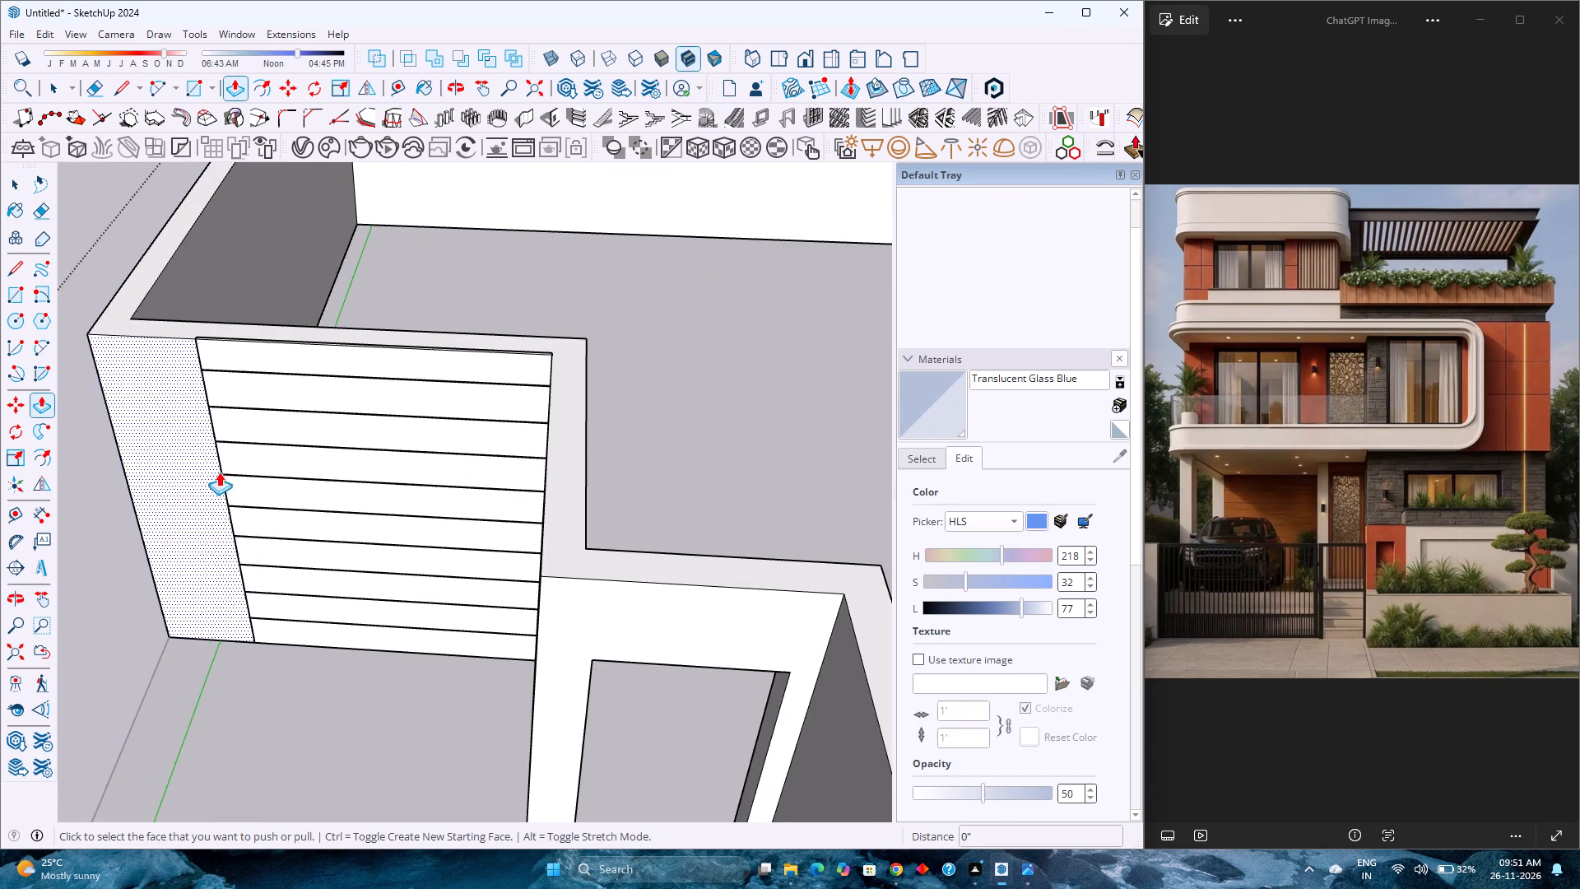
{"action": "scroll", "coordinate": [203, 371], "scroll_direction": "up", "scroll_amount": 11}
{"action": "key", "text": "space"}
{"action": "left_click", "coordinate": [234, 348]}
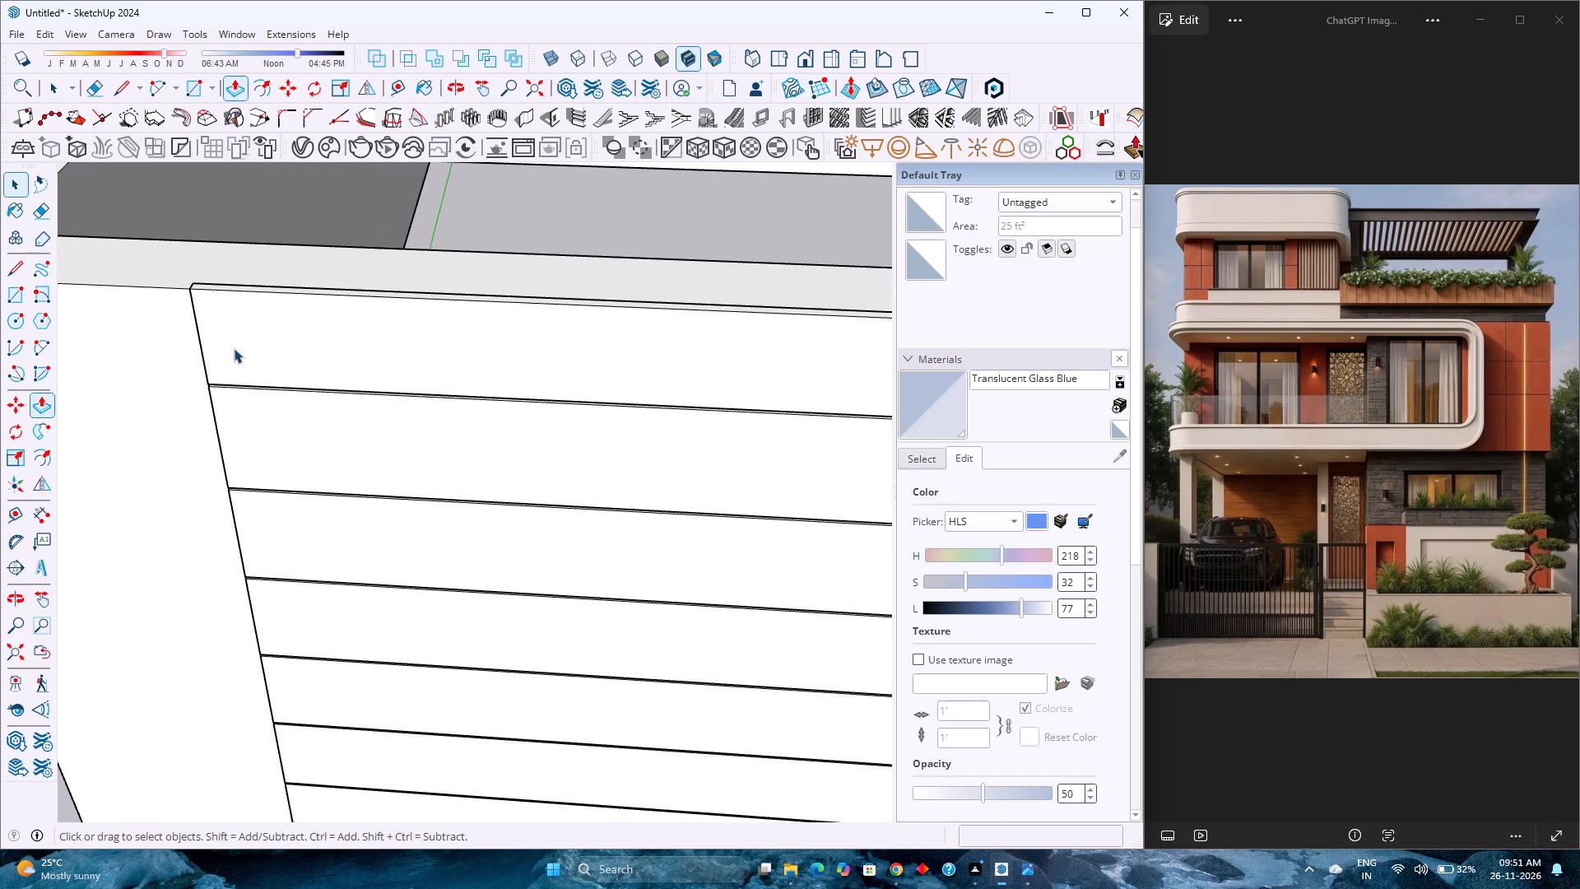
{"action": "right_click", "coordinate": [234, 348]}
{"action": "left_click", "coordinate": [306, 399]}
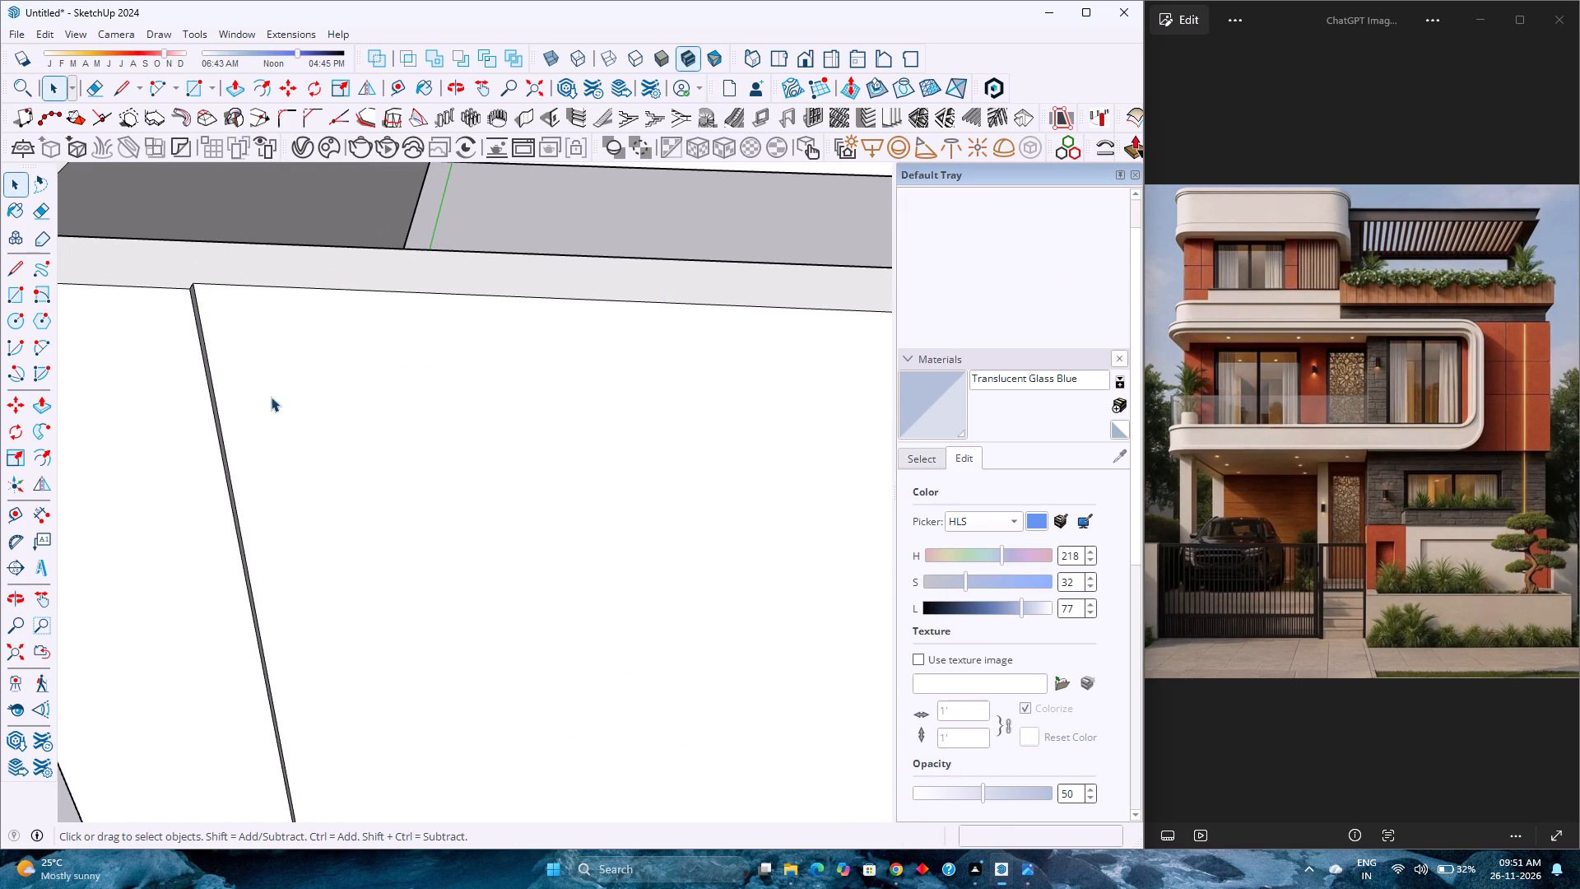
Push/Pull the thin side face of the panel recess 1' 6" toward the garage's outer corner.
{"action": "key", "text": "p"}
{"action": "scroll", "coordinate": [249, 412], "scroll_direction": "up", "scroll_amount": 8}
{"action": "left_click", "coordinate": [194, 438]}
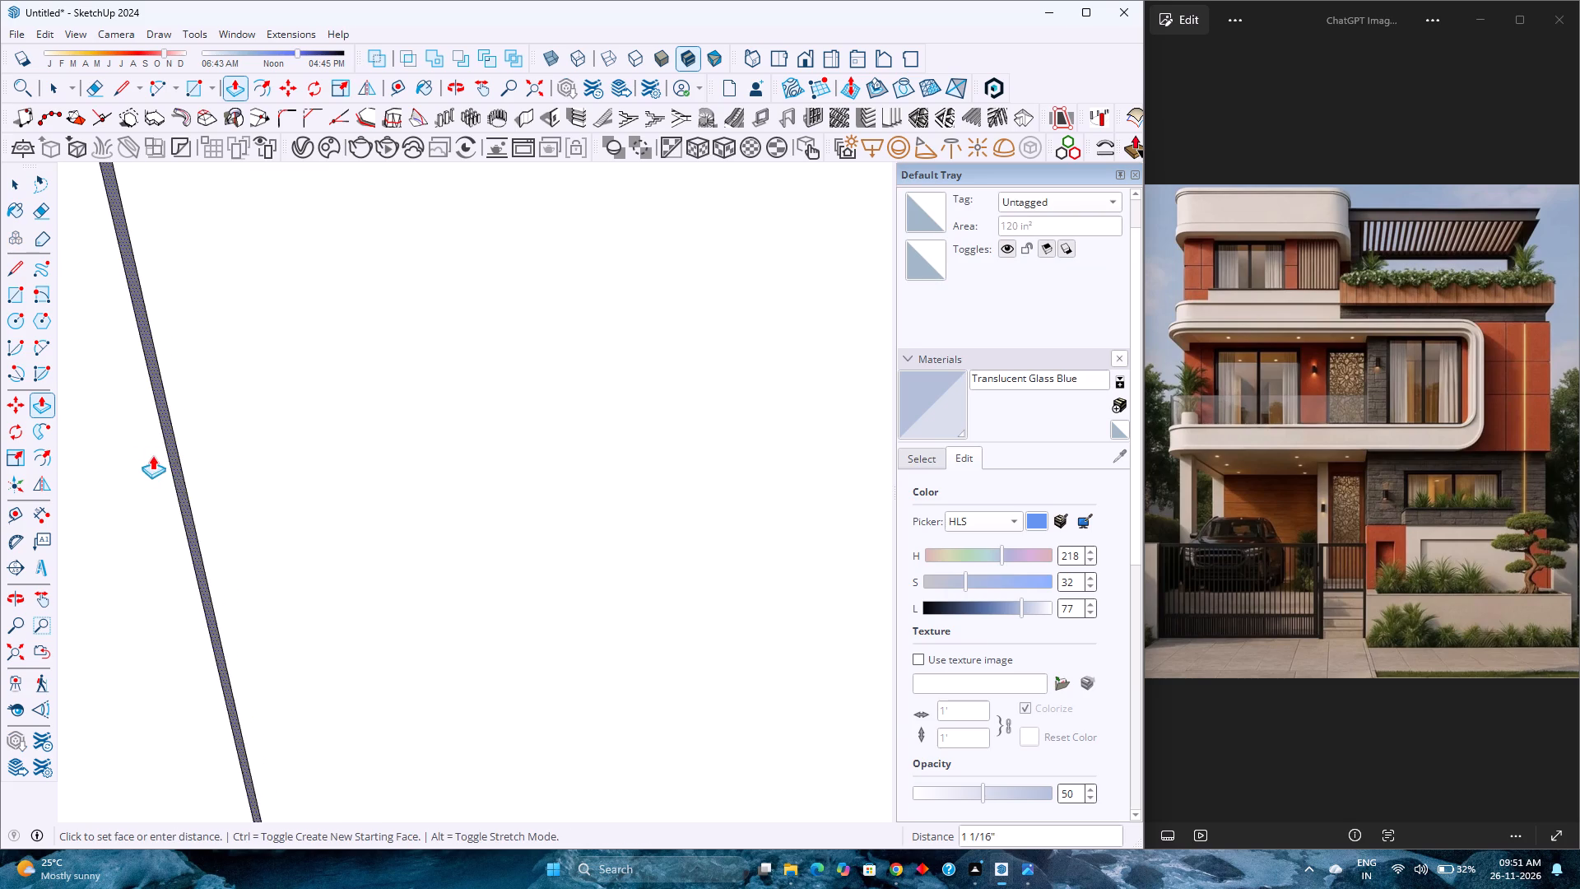
{"action": "type", "text": "1'"}
{"action": "key", "text": "6"}
{"action": "key", "text": "Return"}
{"action": "scroll", "coordinate": [279, 473], "scroll_direction": "down", "scroll_amount": 8}
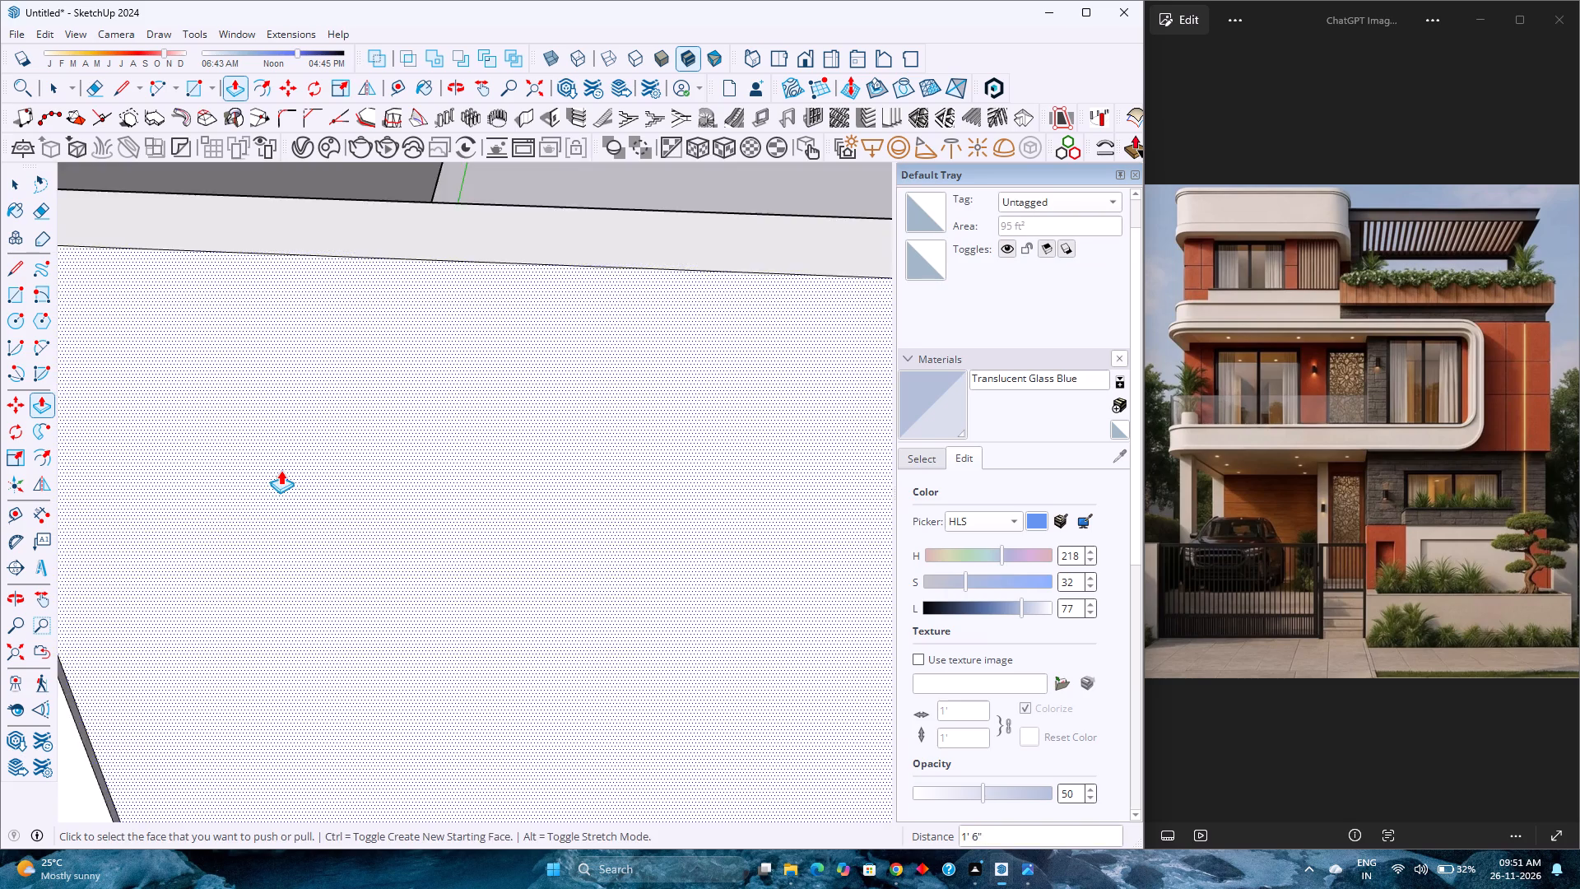
{"action": "scroll", "coordinate": [281, 470], "scroll_direction": "down", "scroll_amount": 2}
{"action": "key", "text": "space"}
Unhide the slatted garage panel.
{"action": "scroll", "coordinate": [281, 470], "scroll_direction": "down", "scroll_amount": 7}
{"action": "middle_click_drag", "start_coordinate": [286, 472], "coordinate": [429, 443], "text": "shift"}
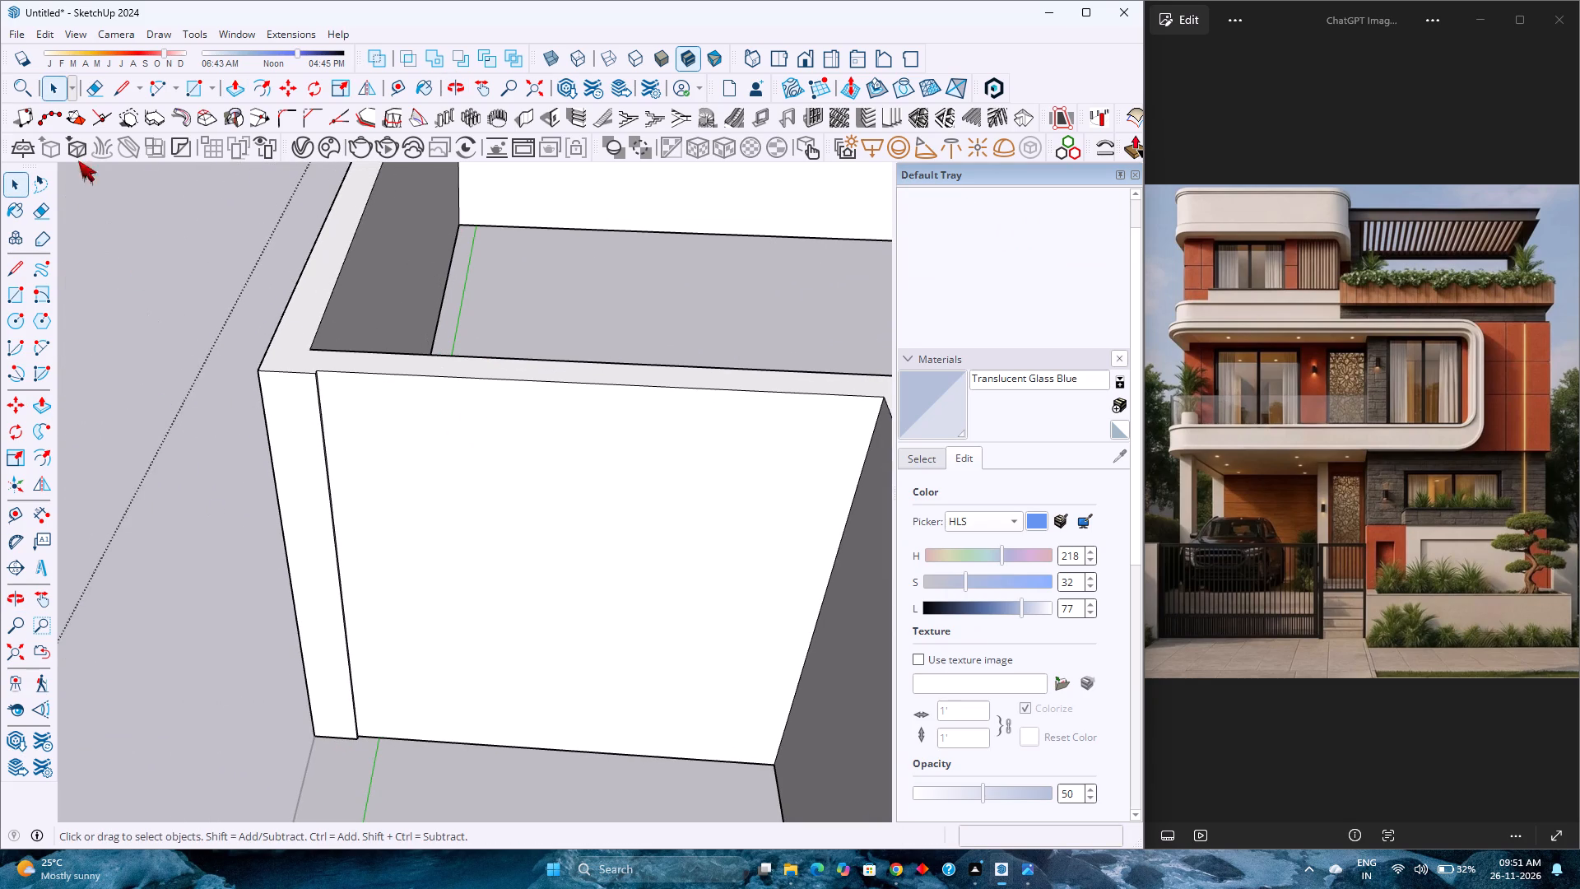
{"action": "left_click", "coordinate": [35, 30]}
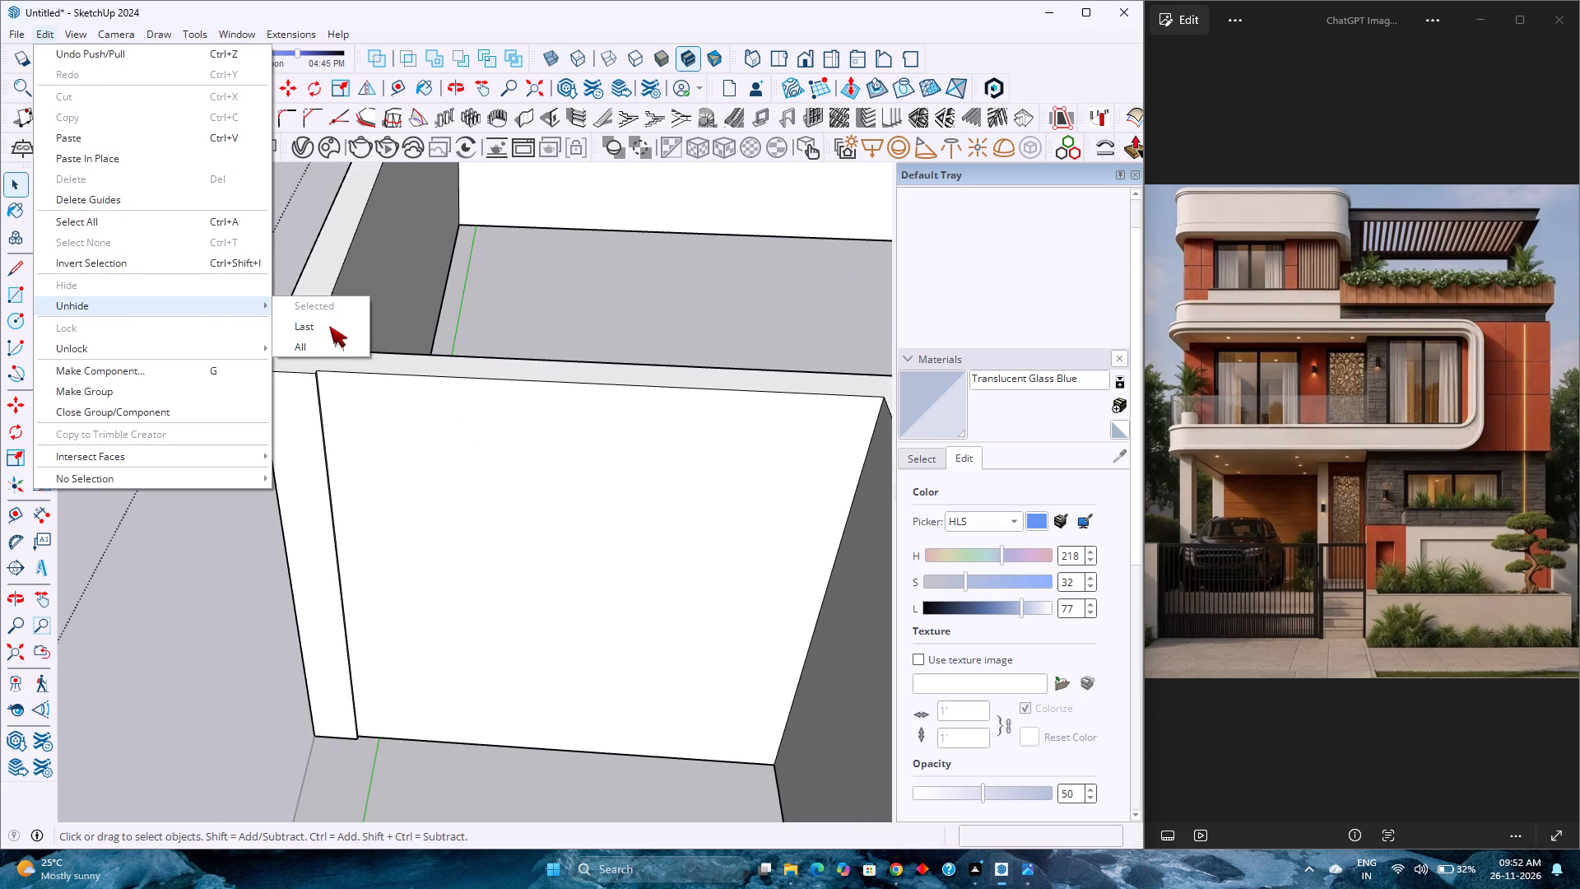
{"action": "left_click", "coordinate": [332, 342]}
Scale the slatted panel's width along the red axis to reach the widened recess's outer edge.
{"action": "left_click", "coordinate": [481, 452]}
{"action": "key", "text": "s"}
{"action": "scroll", "coordinate": [458, 463], "scroll_direction": "up", "scroll_amount": 2}
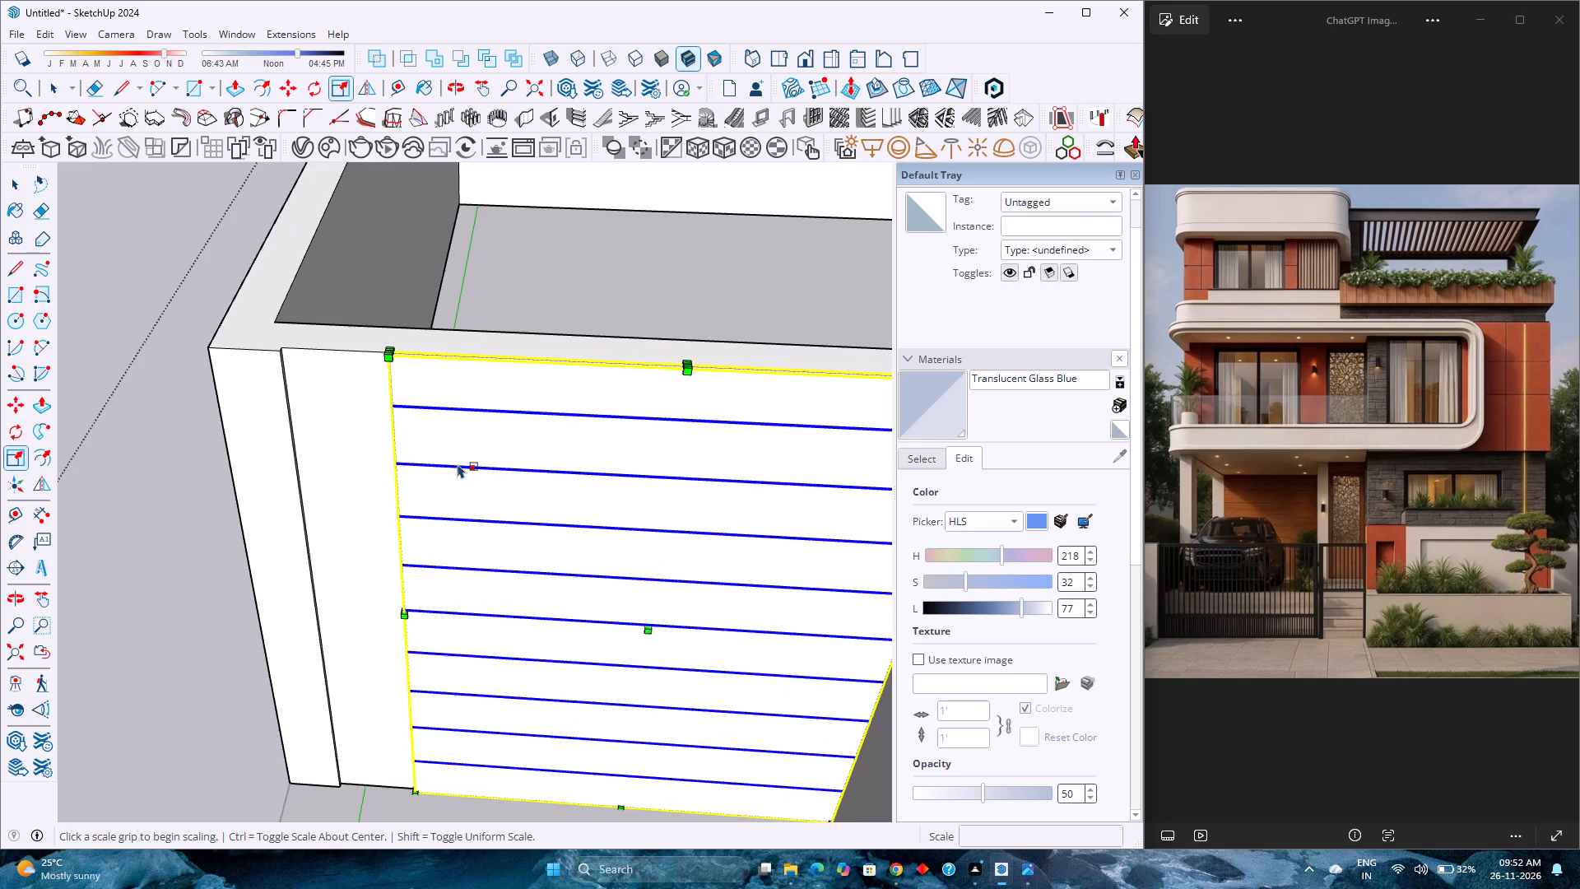
{"action": "middle_click_drag", "start_coordinate": [473, 466], "coordinate": [699, 461]}
{"action": "middle_click", "coordinate": [699, 461]}
{"action": "scroll", "coordinate": [358, 756], "scroll_direction": "up", "scroll_amount": 3}
{"action": "scroll", "coordinate": [387, 672], "scroll_direction": "up", "scroll_amount": 8}
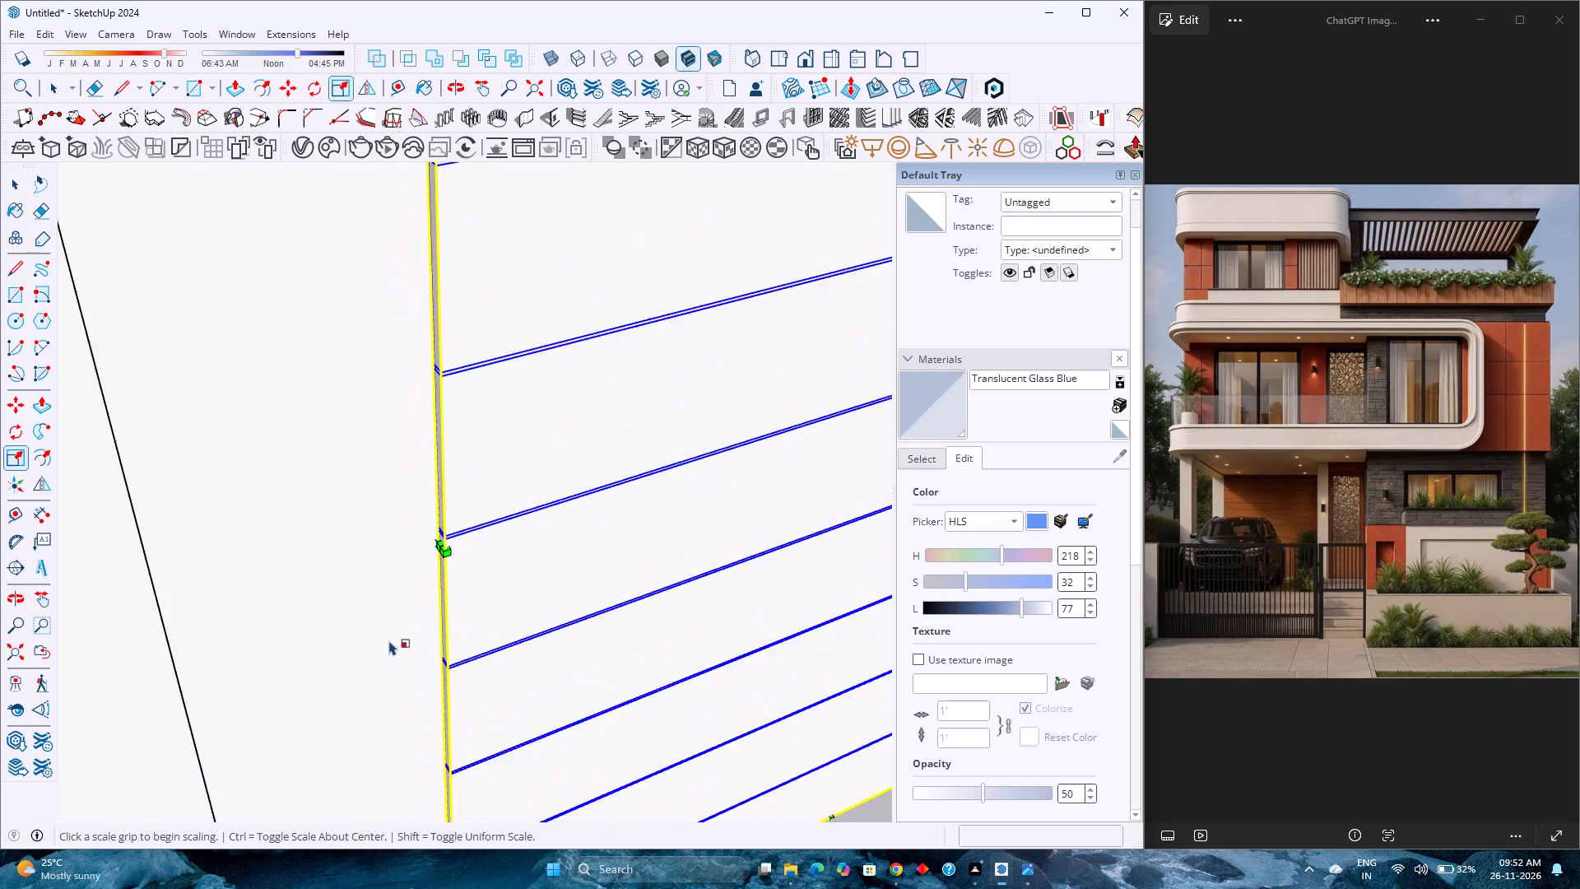
{"action": "scroll", "coordinate": [389, 640], "scroll_direction": "up", "scroll_amount": 4}
{"action": "left_click", "coordinate": [473, 481]}
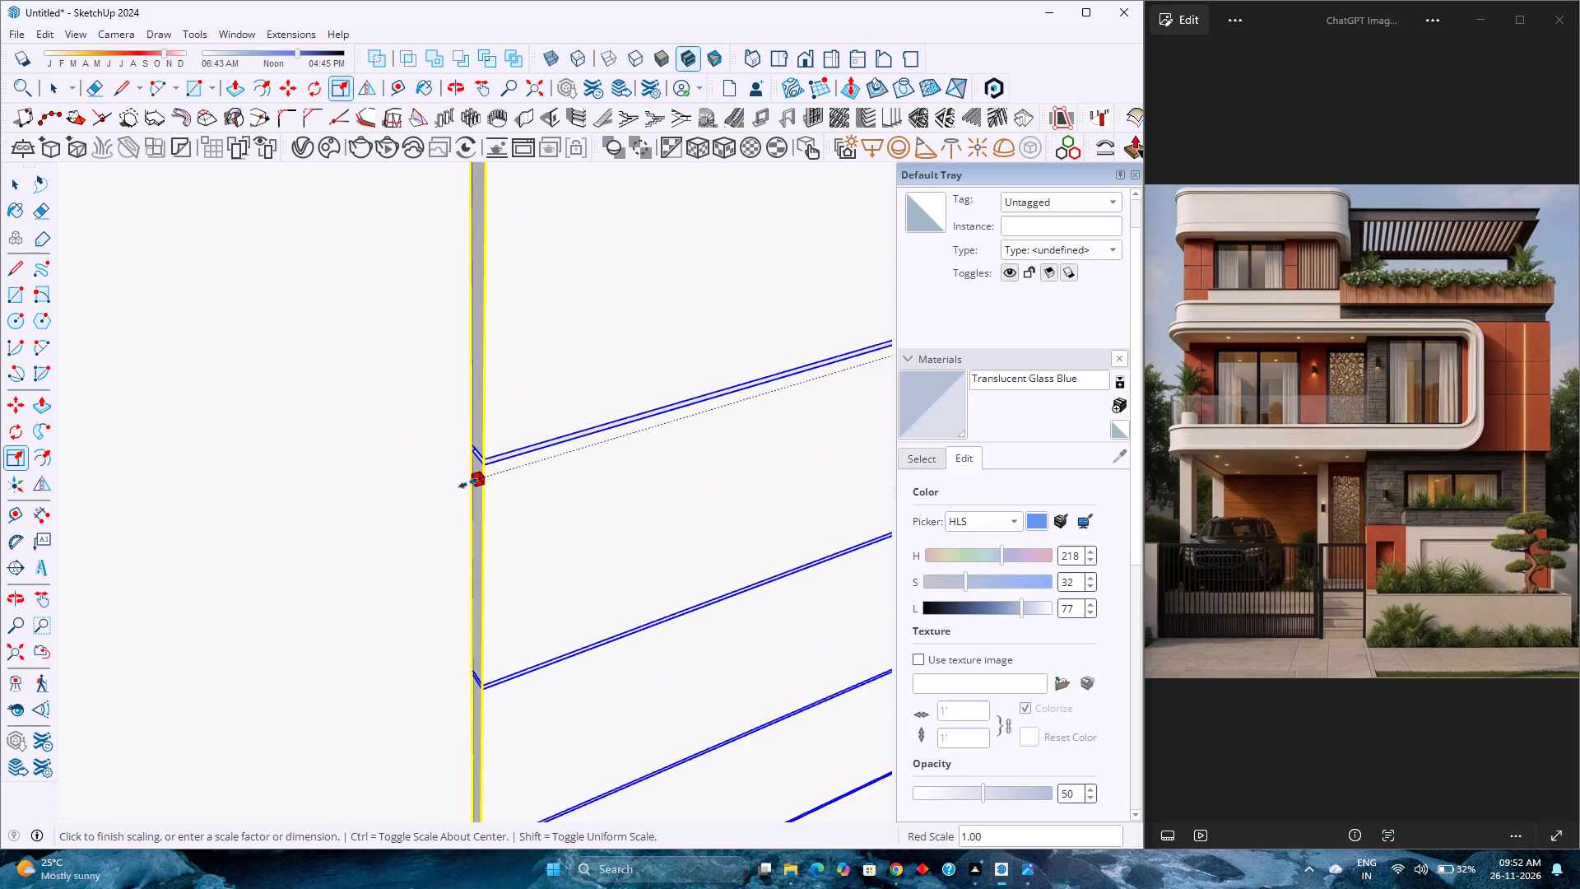
{"action": "scroll", "coordinate": [431, 500], "scroll_direction": "down", "scroll_amount": 20}
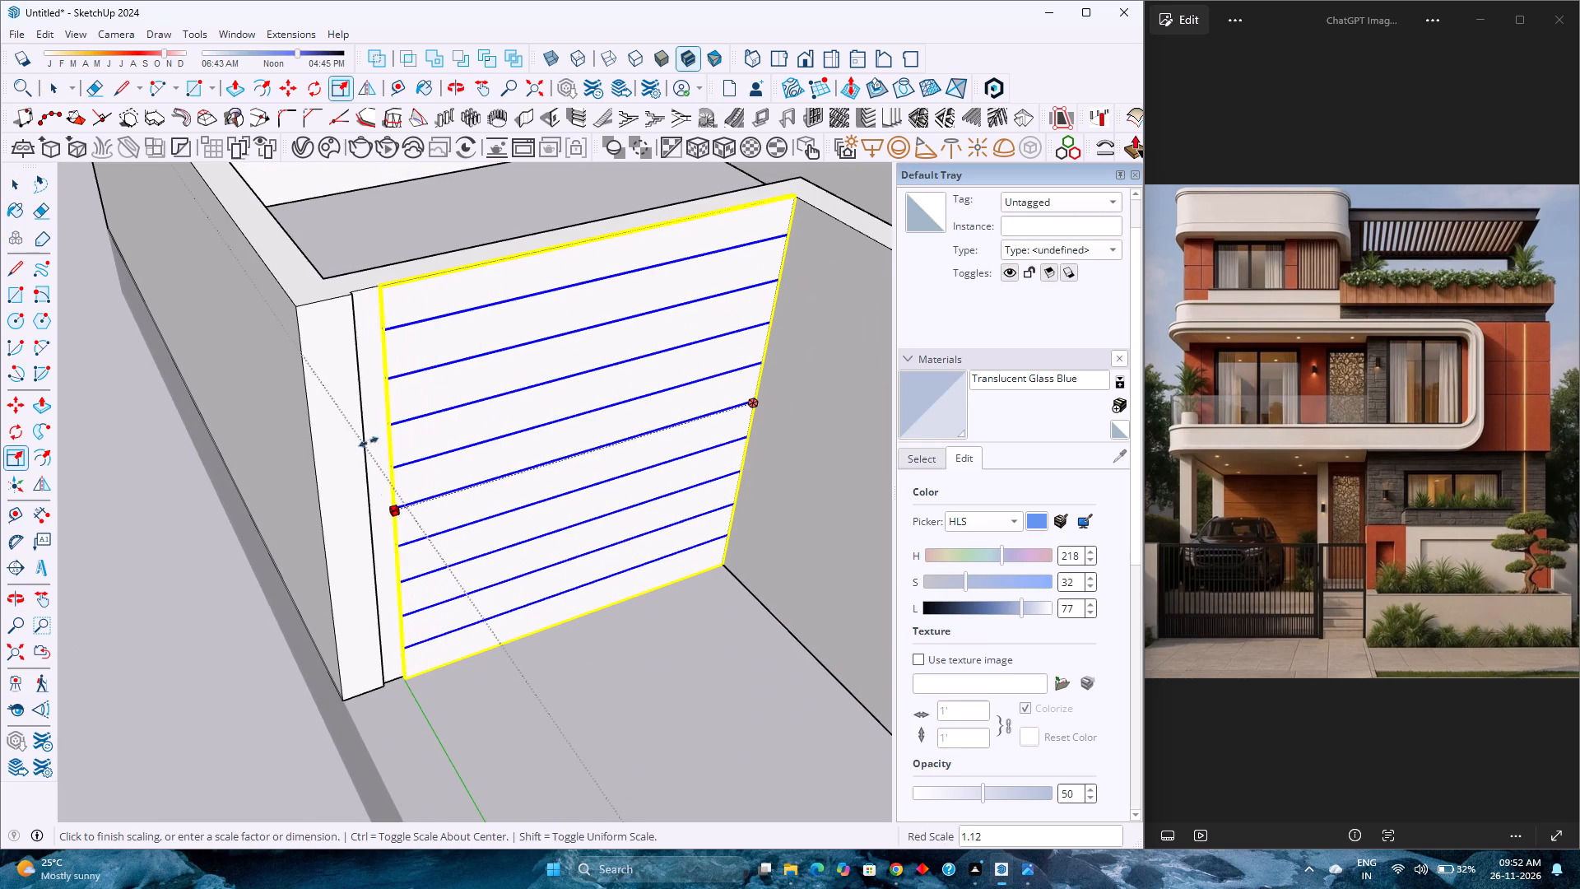
{"action": "left_click", "coordinate": [348, 293]}
{"action": "scroll", "coordinate": [485, 450], "scroll_direction": "down", "scroll_amount": 2}
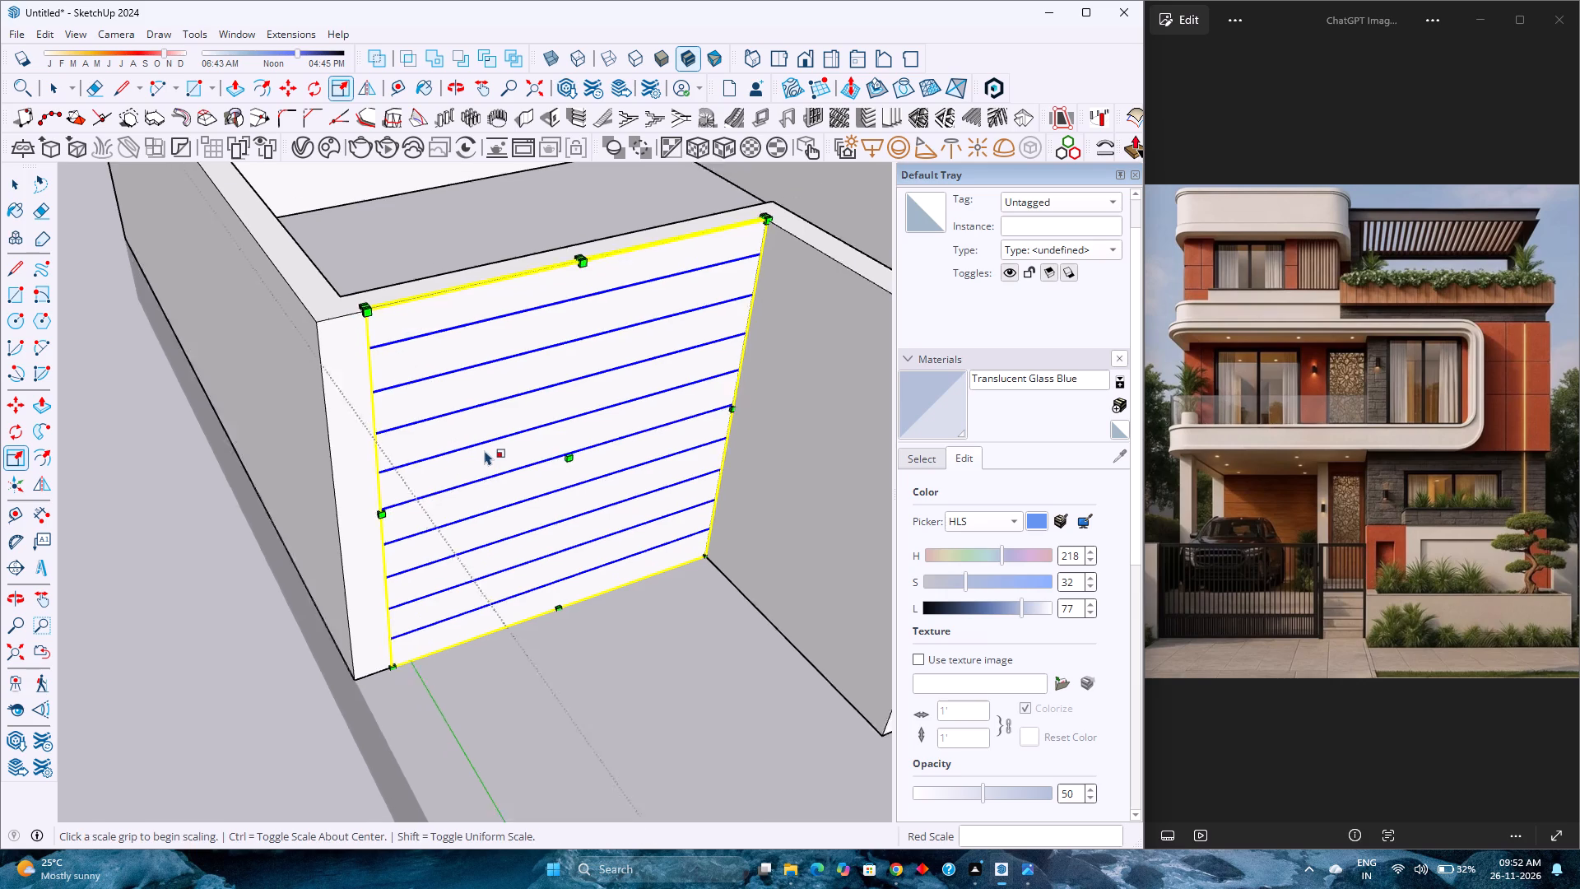
{"action": "scroll", "coordinate": [485, 450], "scroll_direction": "down", "scroll_amount": 7}
{"action": "key", "text": "space"}
{"action": "left_click", "coordinate": [268, 626]}
Push/Pull the interior face of the wall behind the slatted panel 2' into the room.
{"action": "scroll", "coordinate": [328, 618], "scroll_direction": "down", "scroll_amount": 3}
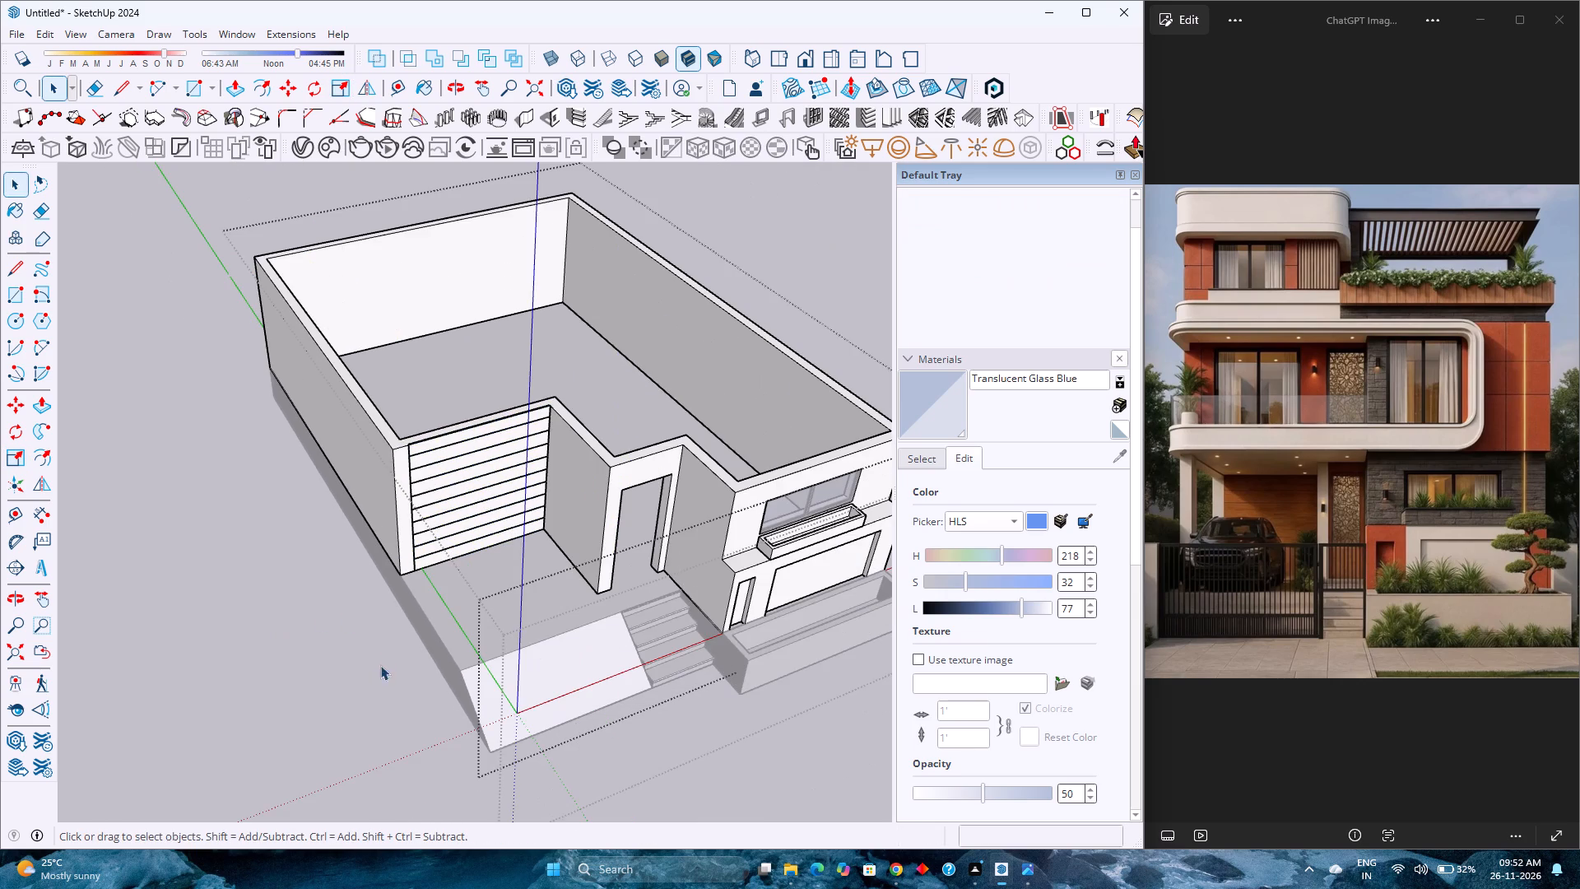
{"action": "middle_click_drag", "start_coordinate": [385, 593], "coordinate": [191, 351]}
{"action": "middle_click", "coordinate": [191, 351]}
{"action": "middle_click", "coordinate": [191, 351]}
{"action": "middle_click", "coordinate": [191, 351]}
{"action": "scroll", "coordinate": [191, 351], "scroll_direction": "down", "scroll_amount": 1}
{"action": "scroll", "coordinate": [461, 556], "scroll_direction": "up", "scroll_amount": 3}
{"action": "scroll", "coordinate": [461, 556], "scroll_direction": "down", "scroll_amount": 4}
{"action": "scroll", "coordinate": [551, 599], "scroll_direction": "up", "scroll_amount": 1}
{"action": "middle_click_drag", "start_coordinate": [555, 604], "coordinate": [727, 772]}
{"action": "middle_click", "coordinate": [727, 771]}
{"action": "scroll", "coordinate": [669, 513], "scroll_direction": "up", "scroll_amount": 5}
{"action": "middle_click_drag", "start_coordinate": [665, 510], "coordinate": [711, 606]}
{"action": "middle_click_drag", "start_coordinate": [568, 525], "coordinate": [407, 523], "text": "shift"}
{"action": "middle_click_drag", "start_coordinate": [421, 540], "coordinate": [744, 660]}
{"action": "middle_click", "coordinate": [744, 660]}
{"action": "middle_click_drag", "start_coordinate": [675, 590], "coordinate": [499, 591], "text": "shift"}
{"action": "middle_click", "coordinate": [495, 591], "text": "shift"}
{"action": "middle_click_drag", "start_coordinate": [508, 607], "coordinate": [792, 603]}
{"action": "scroll", "coordinate": [786, 611], "scroll_direction": "up", "scroll_amount": 1}
{"action": "key", "text": "p"}
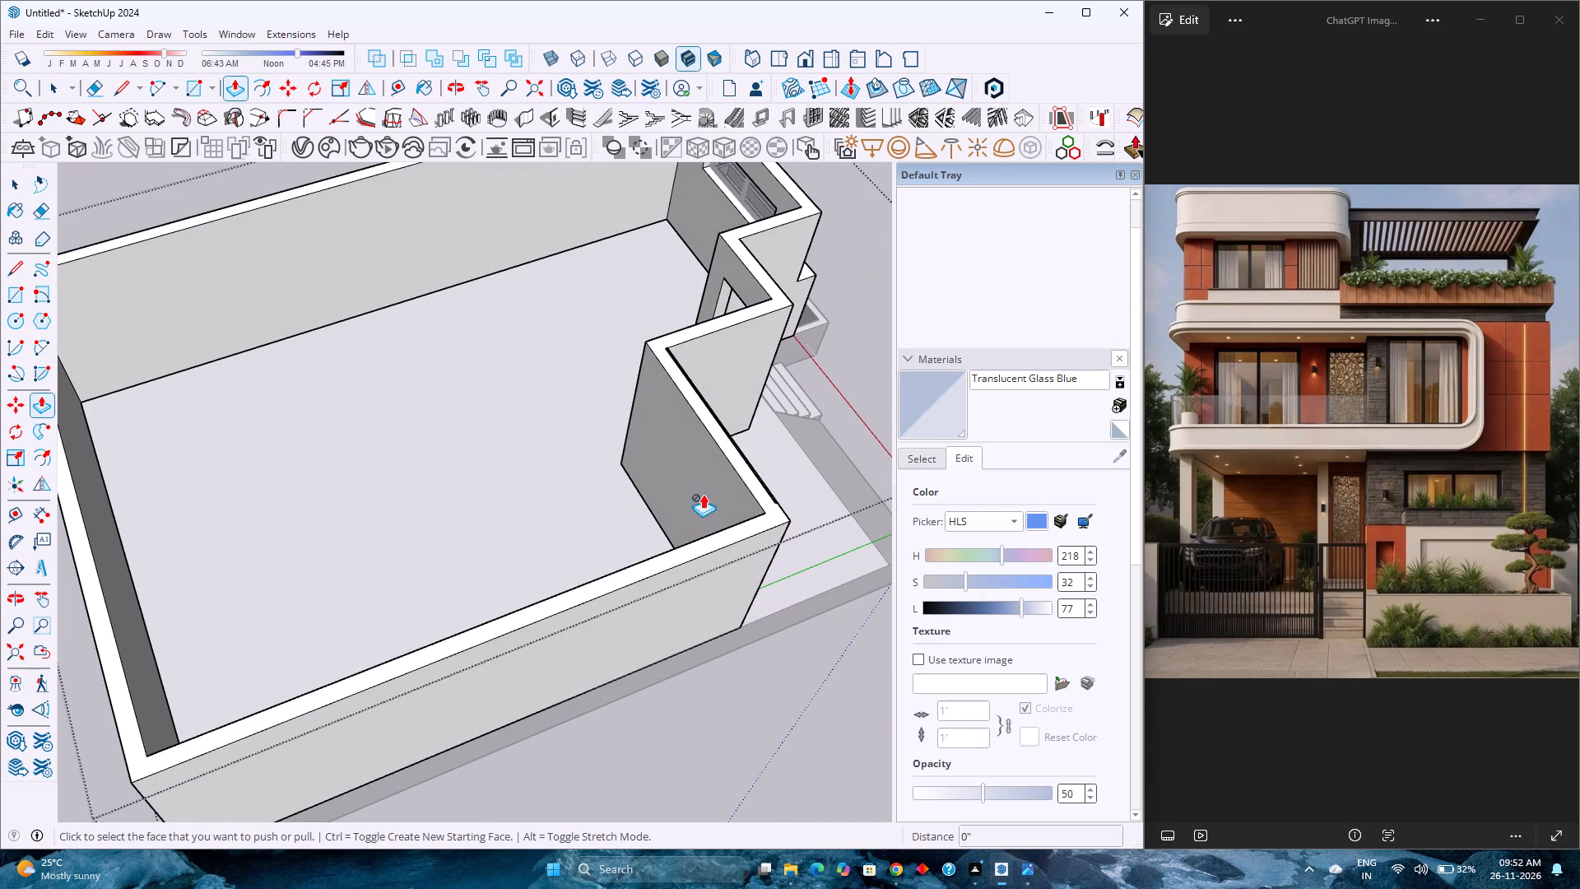
{"action": "key", "text": "space"}
{"action": "double_click", "coordinate": [693, 481]}
{"action": "scroll", "coordinate": [693, 481], "scroll_direction": "up", "scroll_amount": 3}
{"action": "left_click", "coordinate": [693, 481]}
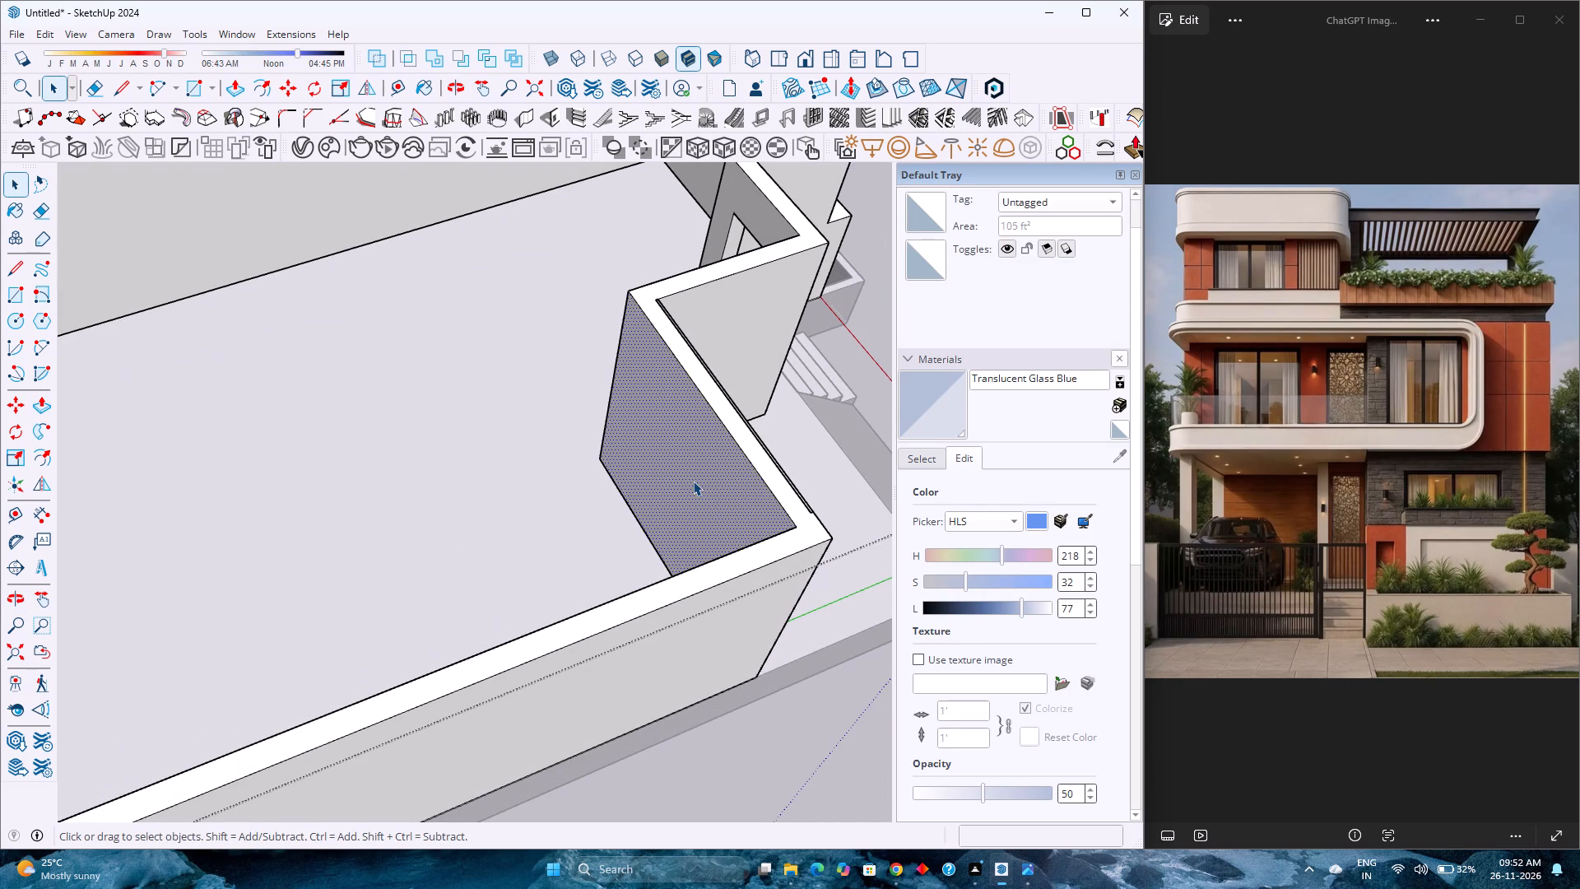
{"action": "key", "text": "p"}
{"action": "left_click", "coordinate": [693, 481]}
{"action": "type", "text": "2'"}
{"action": "key", "text": "Return"}
{"action": "middle_click_drag", "start_coordinate": [689, 502], "coordinate": [453, 491]}
{"action": "middle_click", "coordinate": [451, 490]}
{"action": "key", "text": "space"}
Push/Pull the narrow front end face beside the slatted panel 2' back toward the house interior.
{"action": "scroll", "coordinate": [486, 538], "scroll_direction": "up", "scroll_amount": 3}
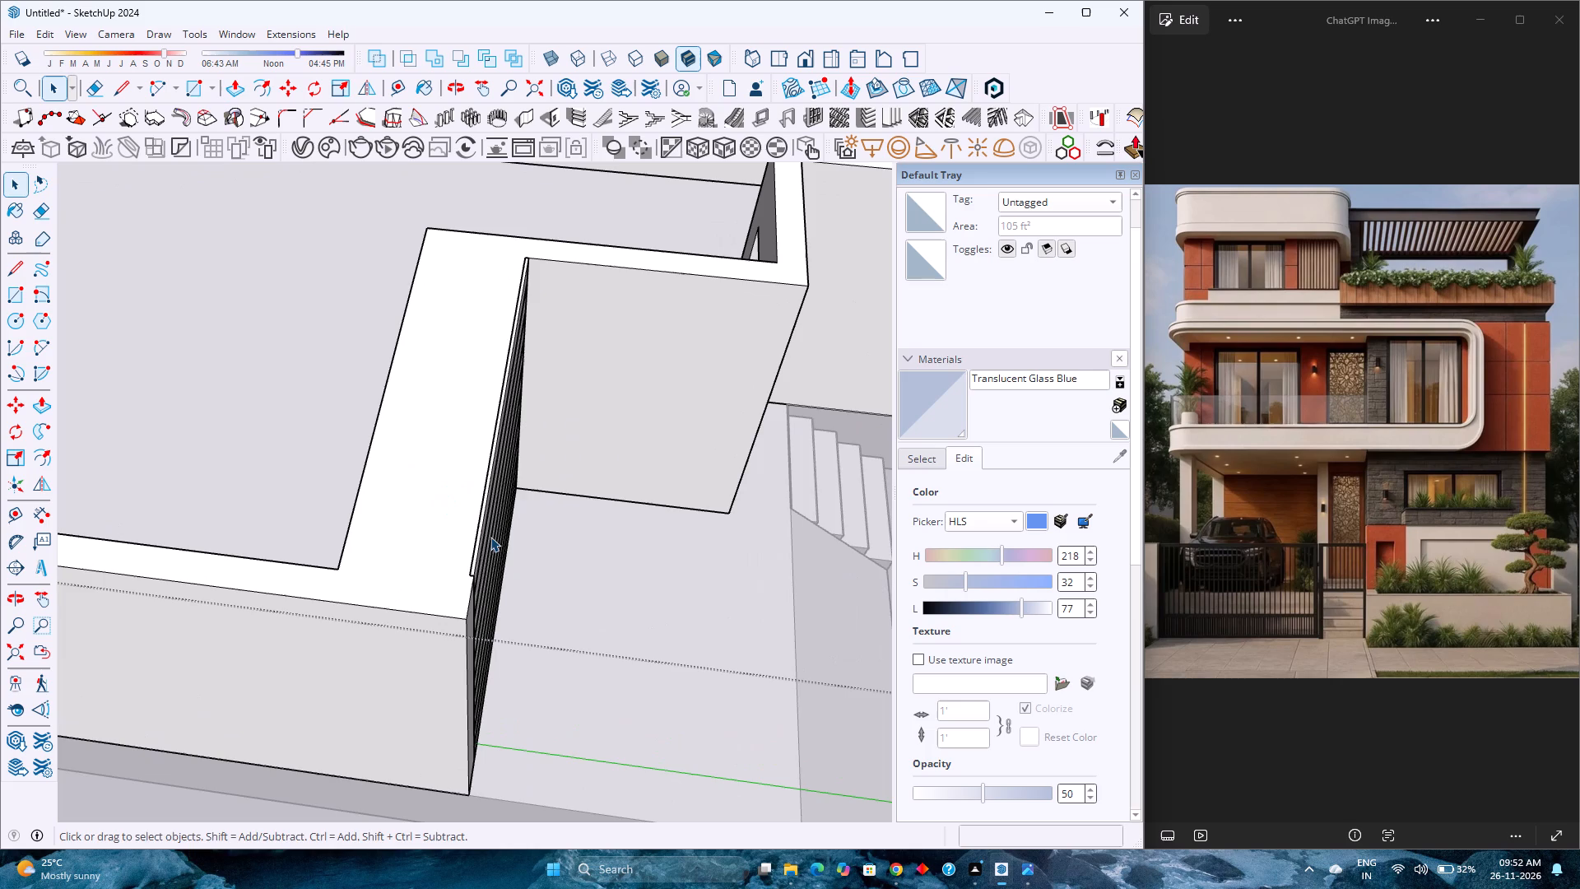
{"action": "scroll", "coordinate": [468, 612], "scroll_direction": "up", "scroll_amount": 1}
{"action": "middle_click_drag", "start_coordinate": [468, 612], "coordinate": [360, 554]}
{"action": "key", "text": "p"}
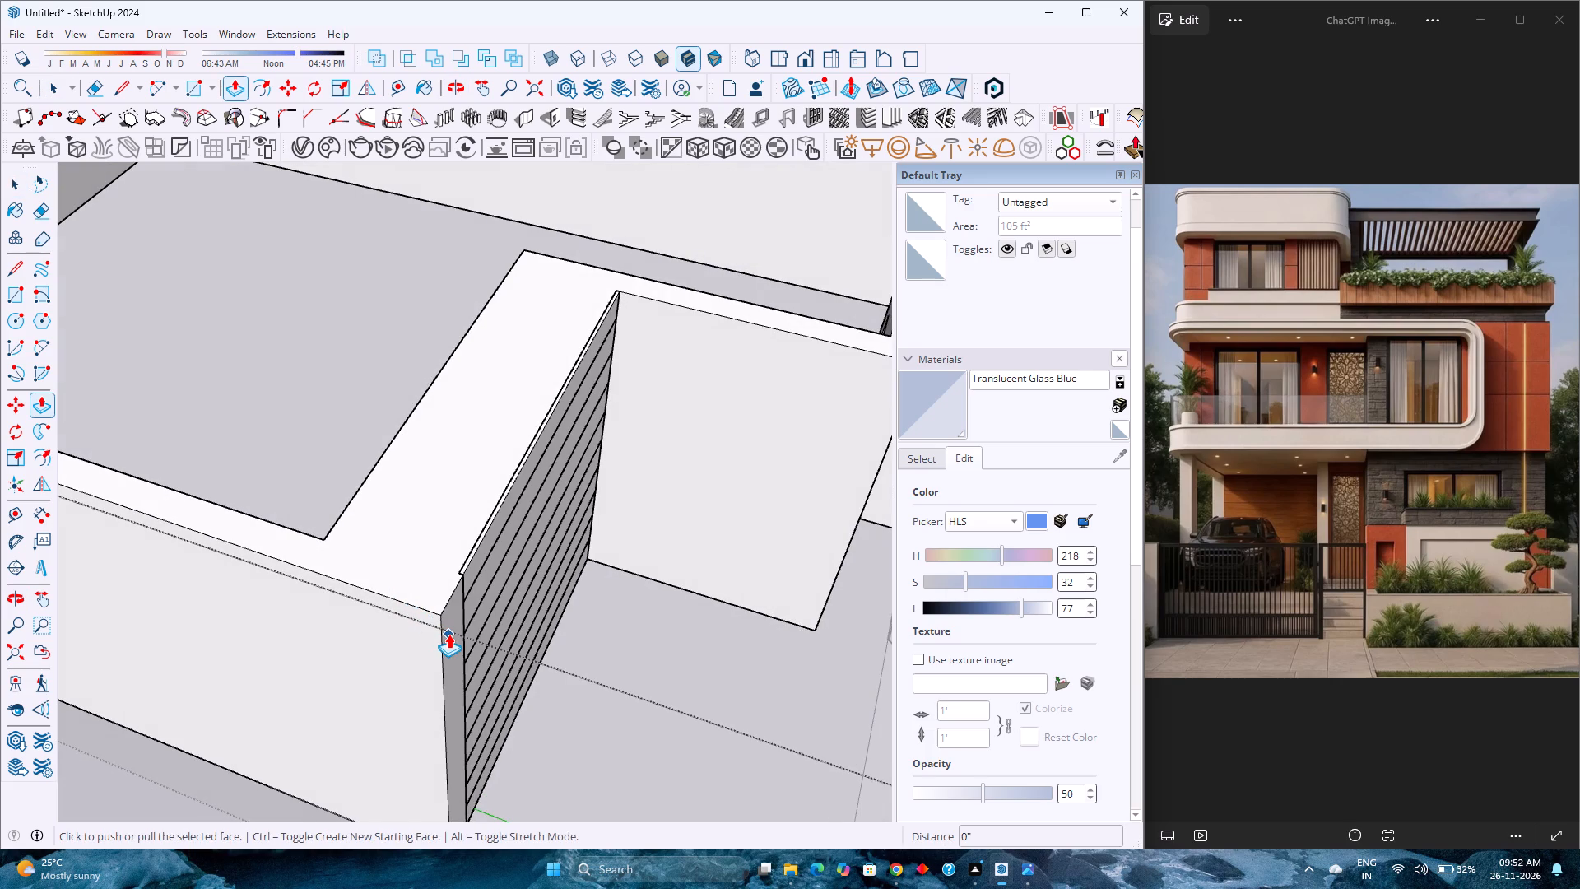
{"action": "key", "text": "space"}
{"action": "left_click", "coordinate": [455, 631]}
{"action": "key", "text": "p"}
{"action": "left_click", "coordinate": [455, 631]}
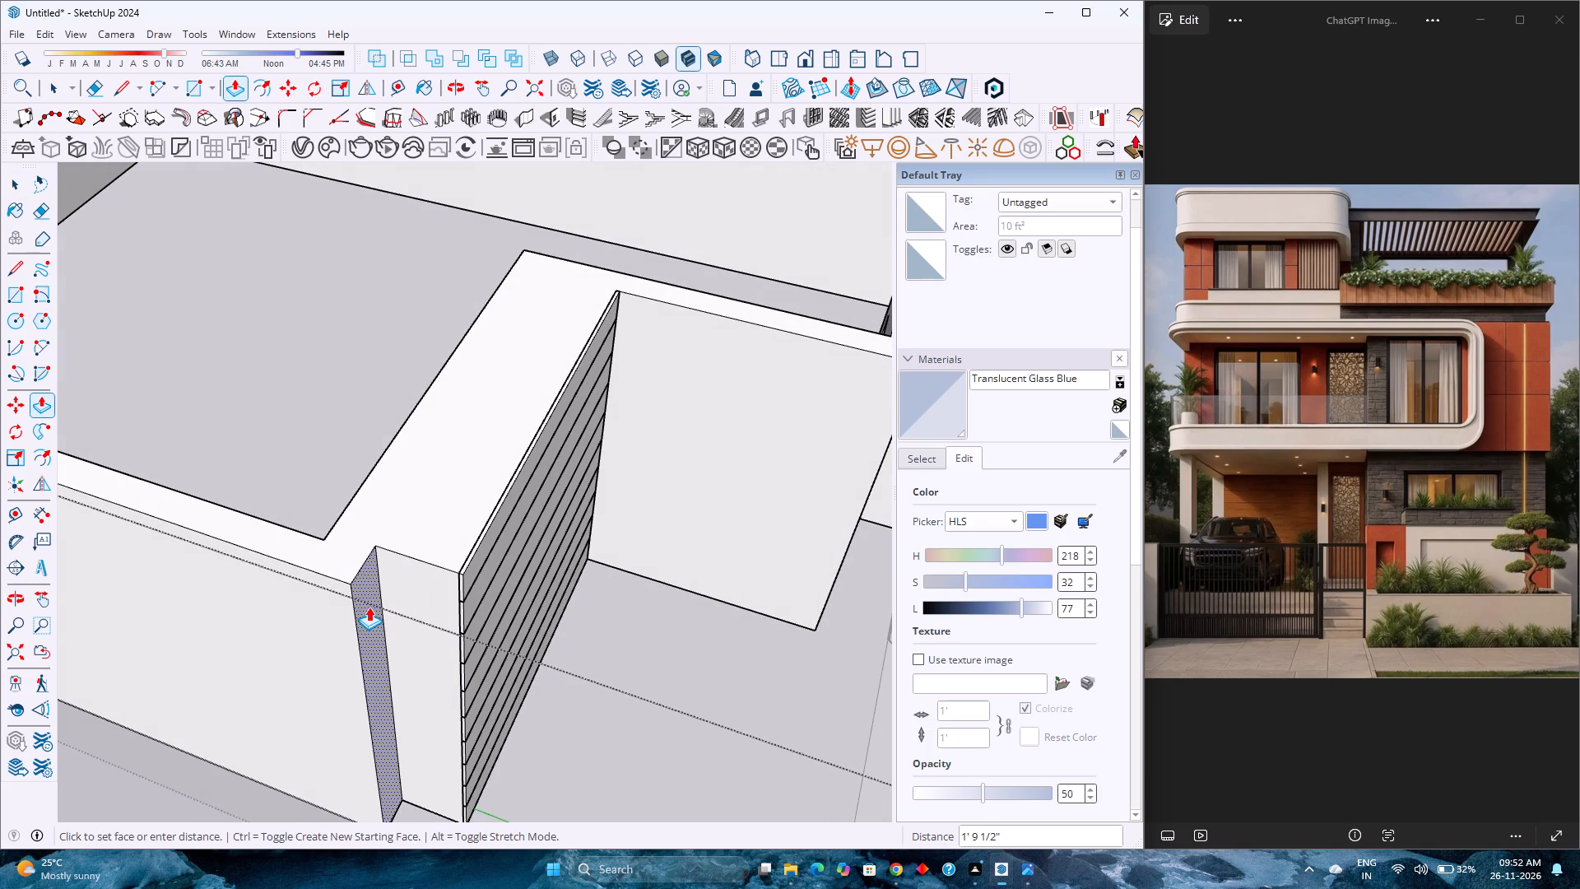
{"action": "type", "text": "2'"}
{"action": "key", "text": "Return"}
{"action": "key", "text": "space"}
Hide the slatted panel to expose the wall face behind it.
{"action": "scroll", "coordinate": [462, 587], "scroll_direction": "up", "scroll_amount": 4}
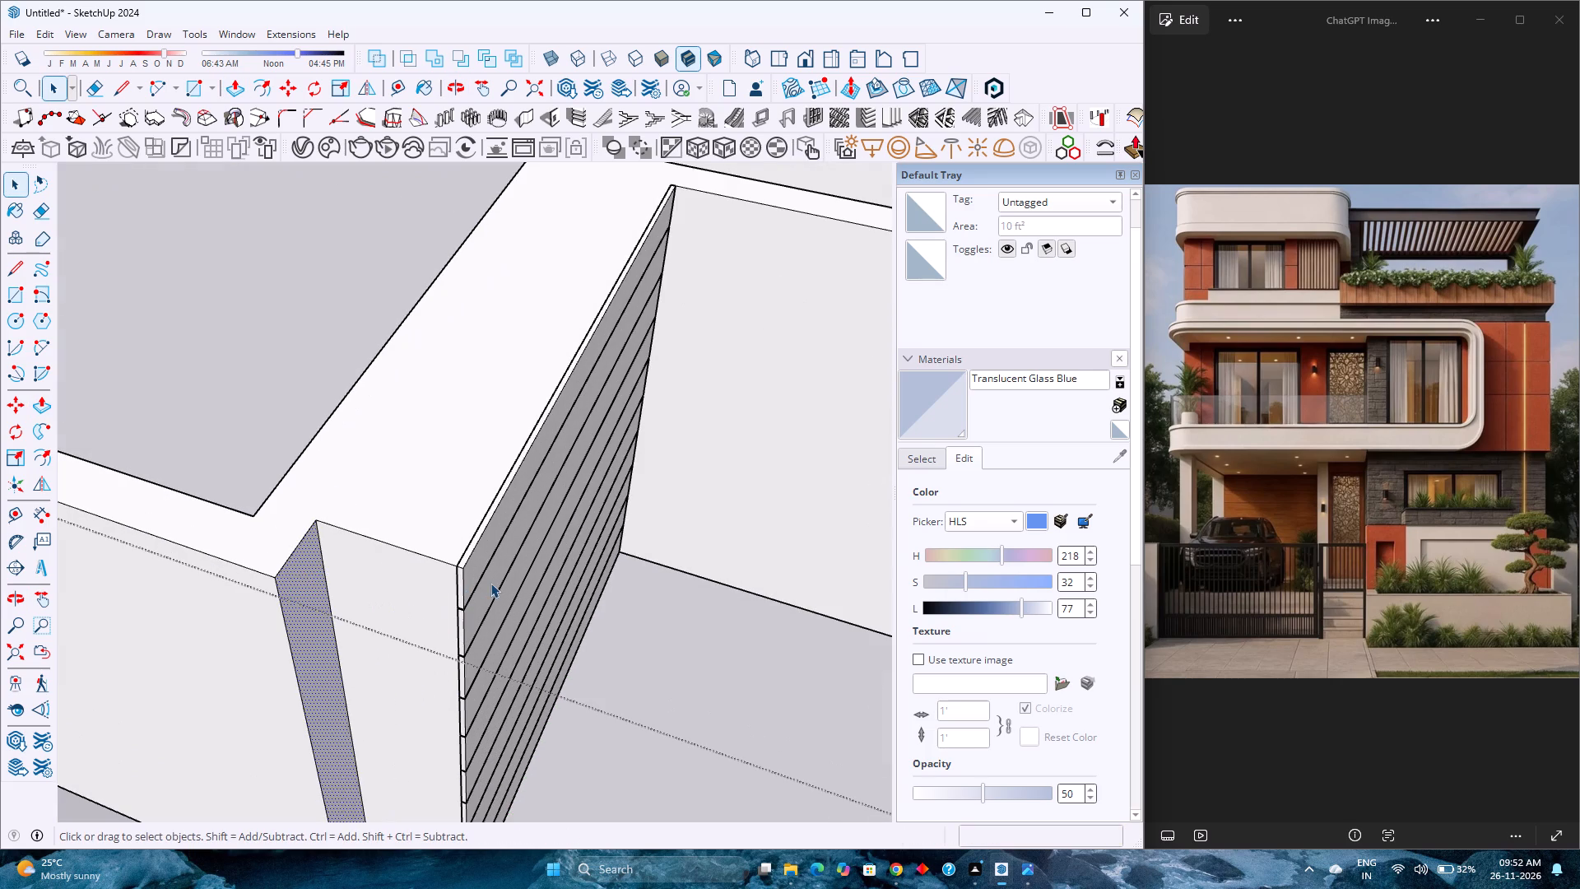
{"action": "left_click", "coordinate": [490, 583]}
{"action": "right_click", "coordinate": [490, 583]}
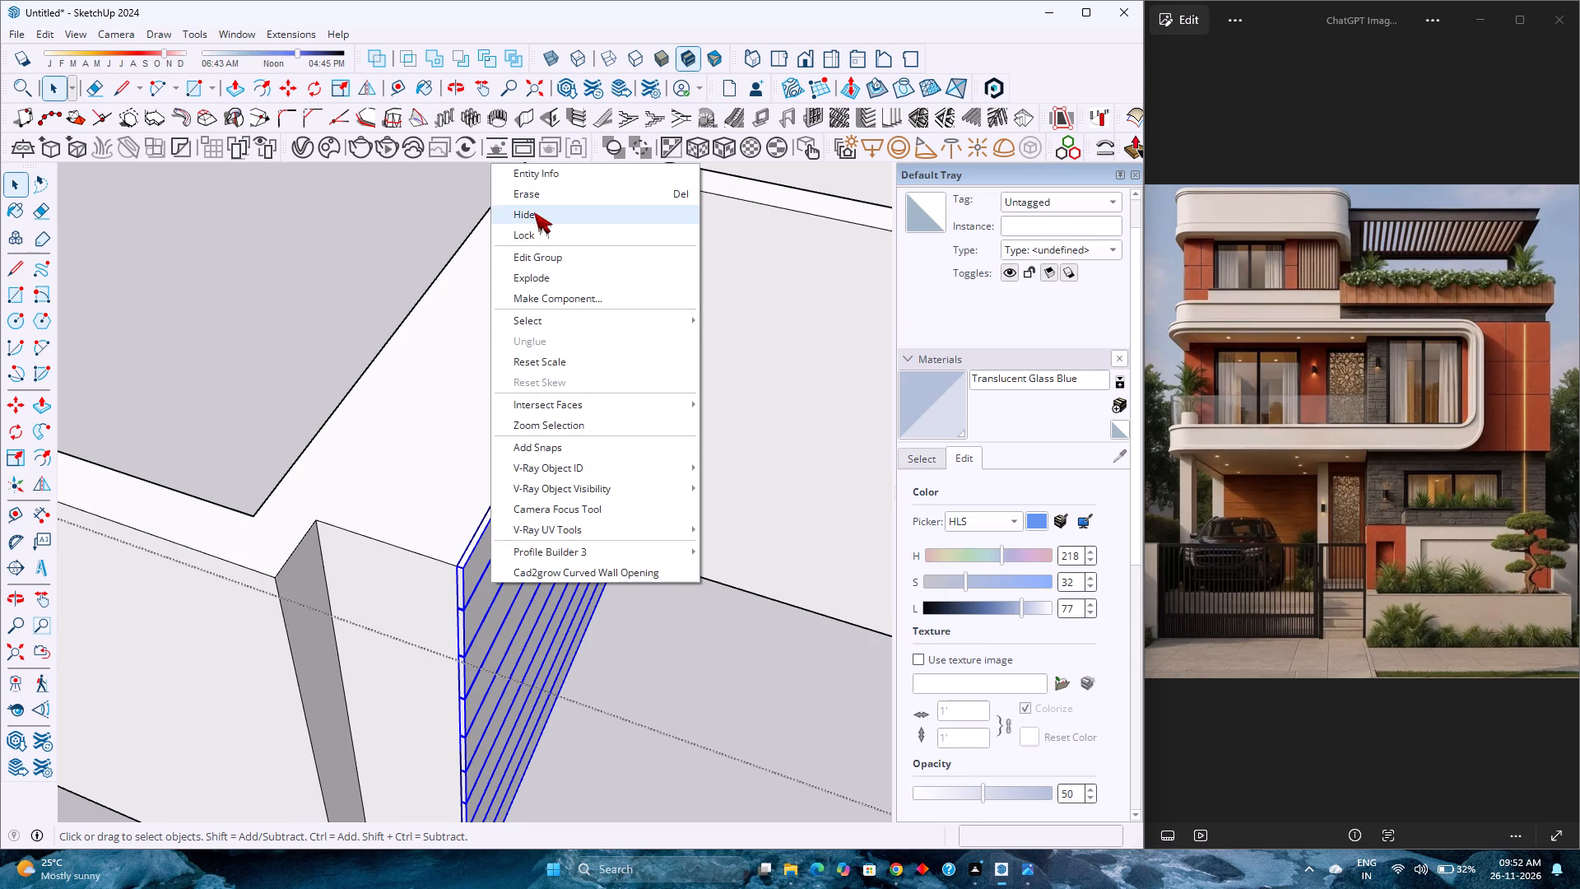
{"action": "left_click", "coordinate": [534, 212]}
Push/Pull the exposed garage back wall face 2' back toward the house interior.
{"action": "key", "text": "p"}
{"action": "left_click", "coordinate": [540, 579]}
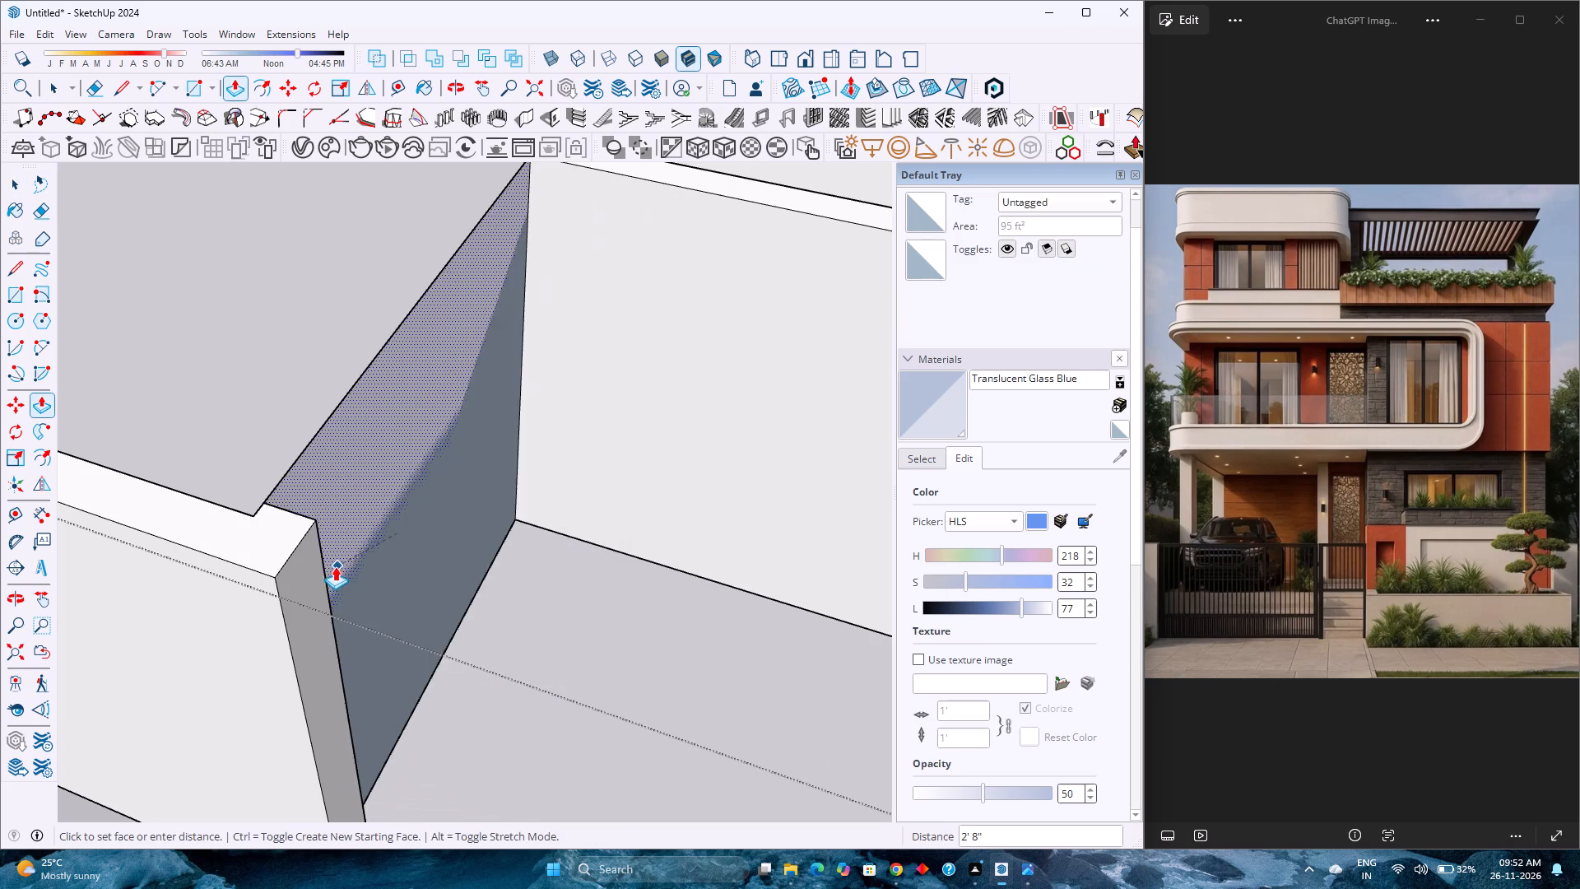
{"action": "type", "text": "2'"}
{"action": "key", "text": "Return"}
{"action": "key", "text": "space"}
Unhide the slatted panel in front of the set-back garage wall.
{"action": "scroll", "coordinate": [417, 575], "scroll_direction": "down", "scroll_amount": 7}
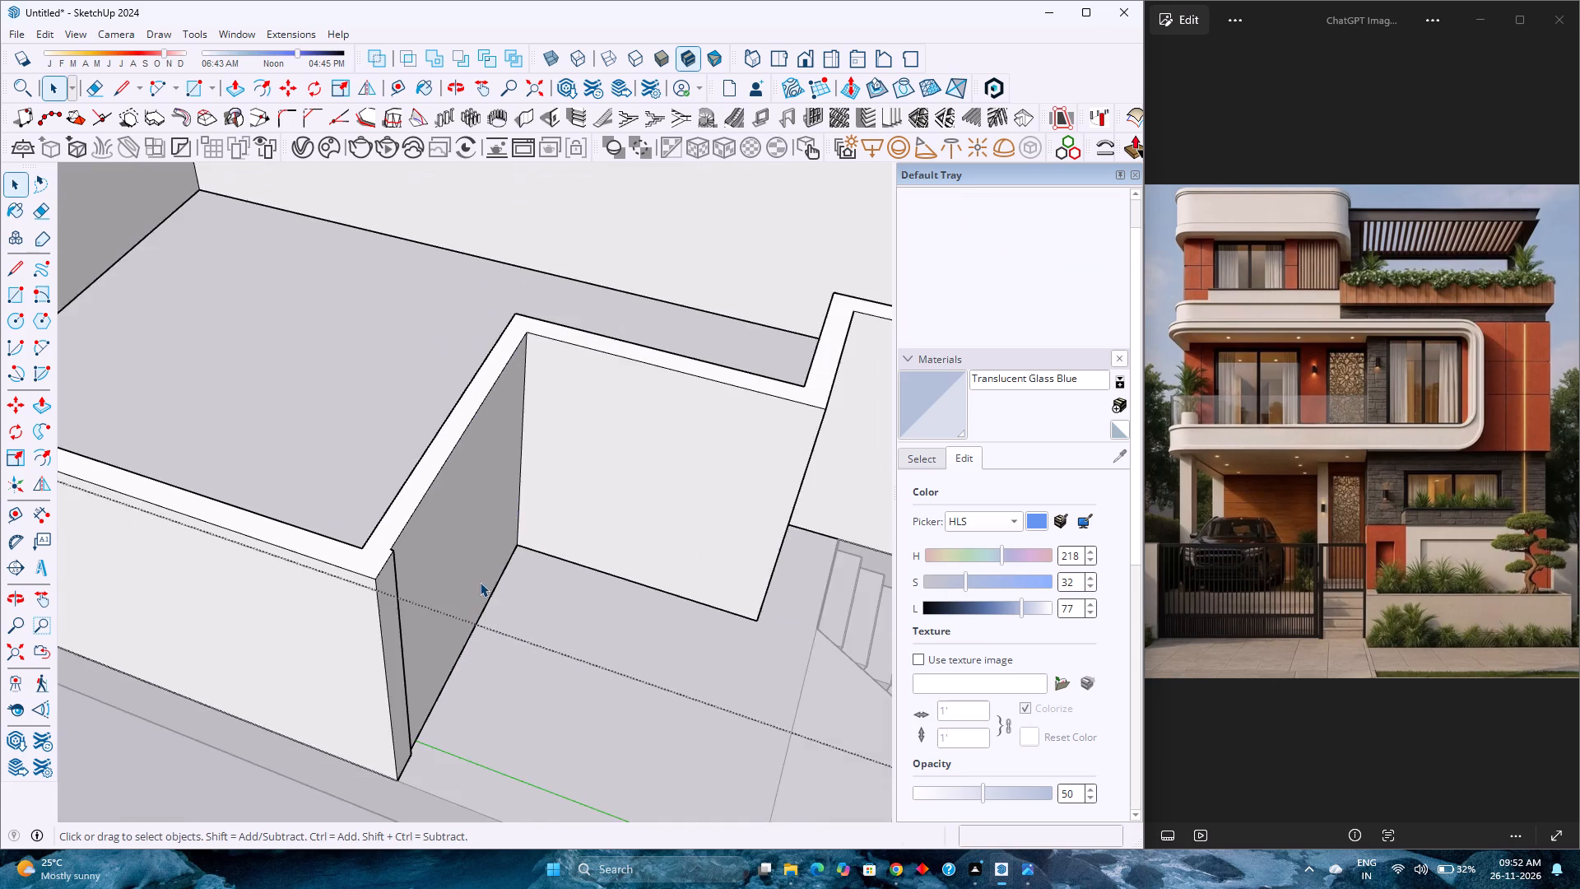
{"action": "scroll", "coordinate": [480, 582], "scroll_direction": "down", "scroll_amount": 2}
{"action": "middle_click_drag", "start_coordinate": [487, 589], "coordinate": [518, 575], "text": "shift"}
{"action": "middle_click_drag", "start_coordinate": [693, 565], "coordinate": [578, 514]}
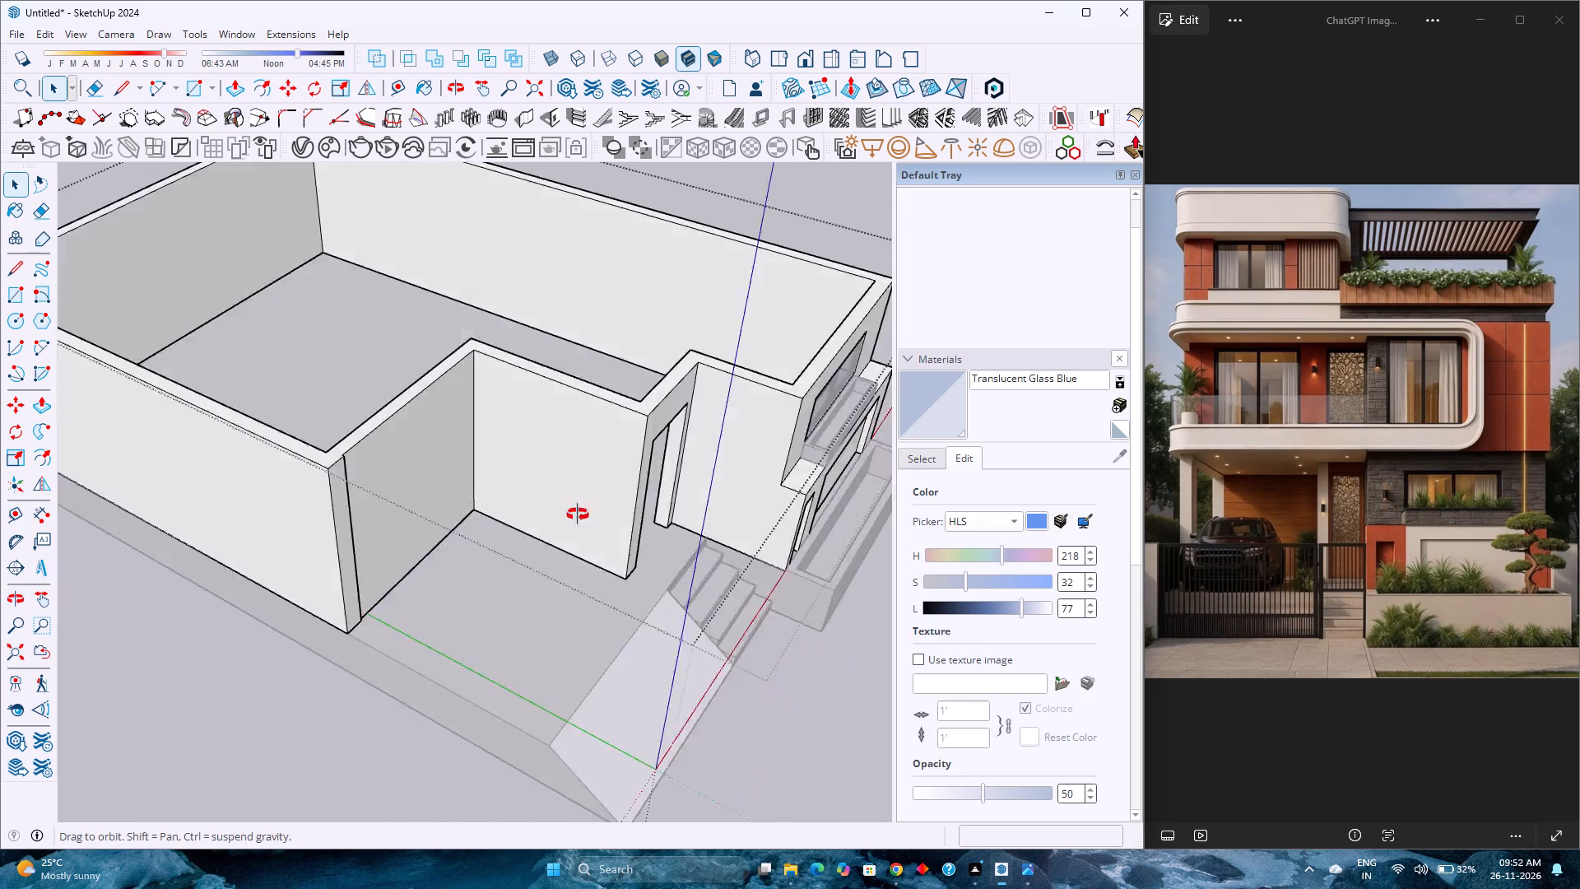
{"action": "middle_click_drag", "start_coordinate": [578, 514], "coordinate": [667, 576]}
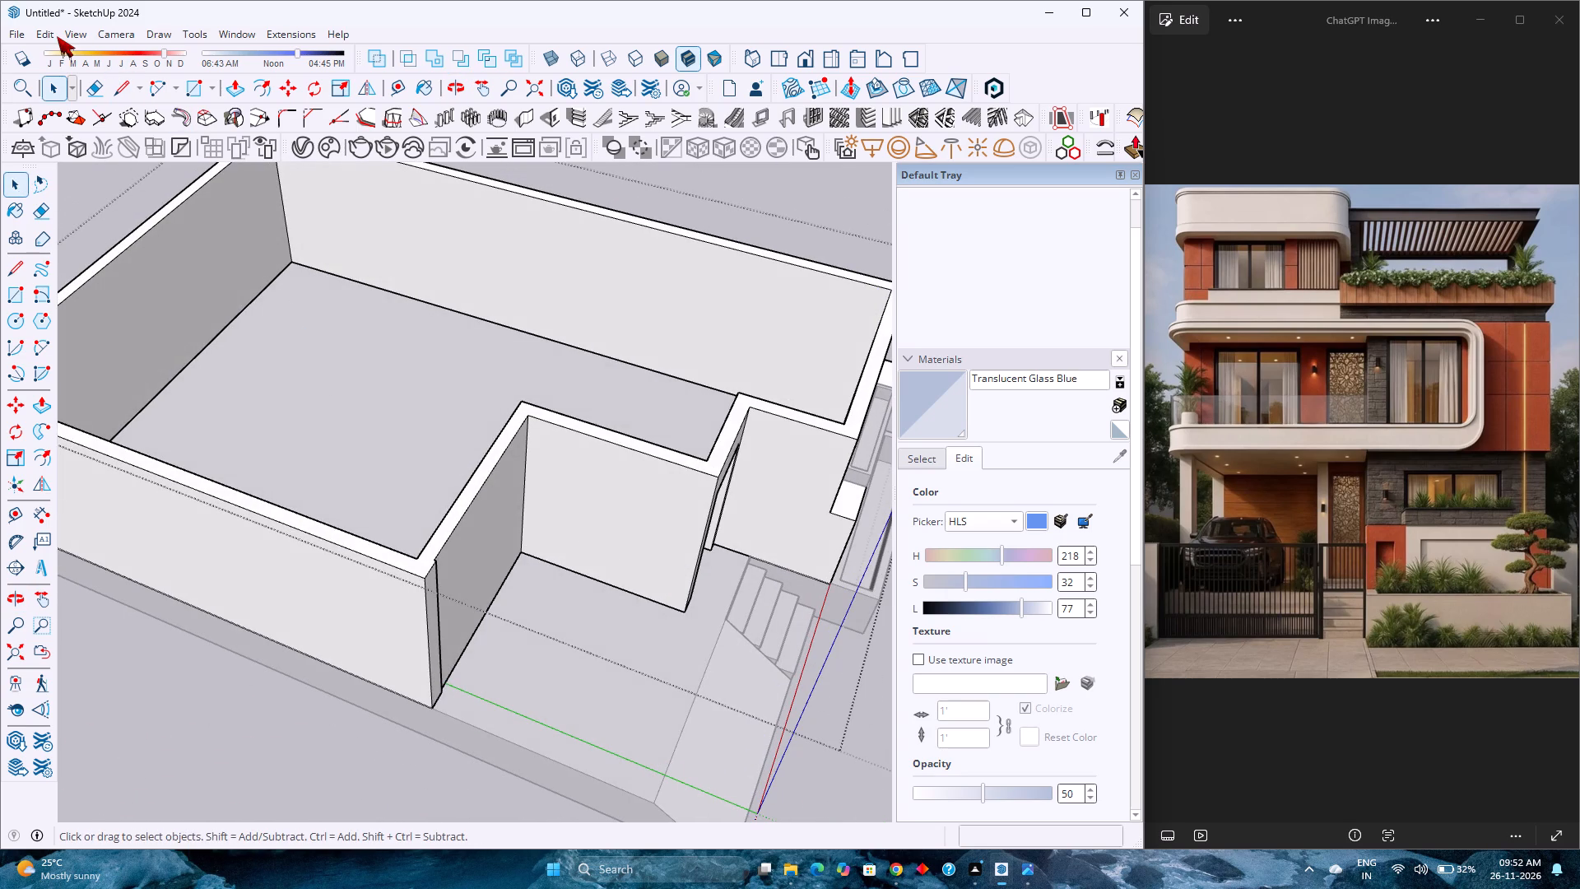
{"action": "left_click", "coordinate": [57, 36]}
{"action": "left_click", "coordinate": [45, 33]}
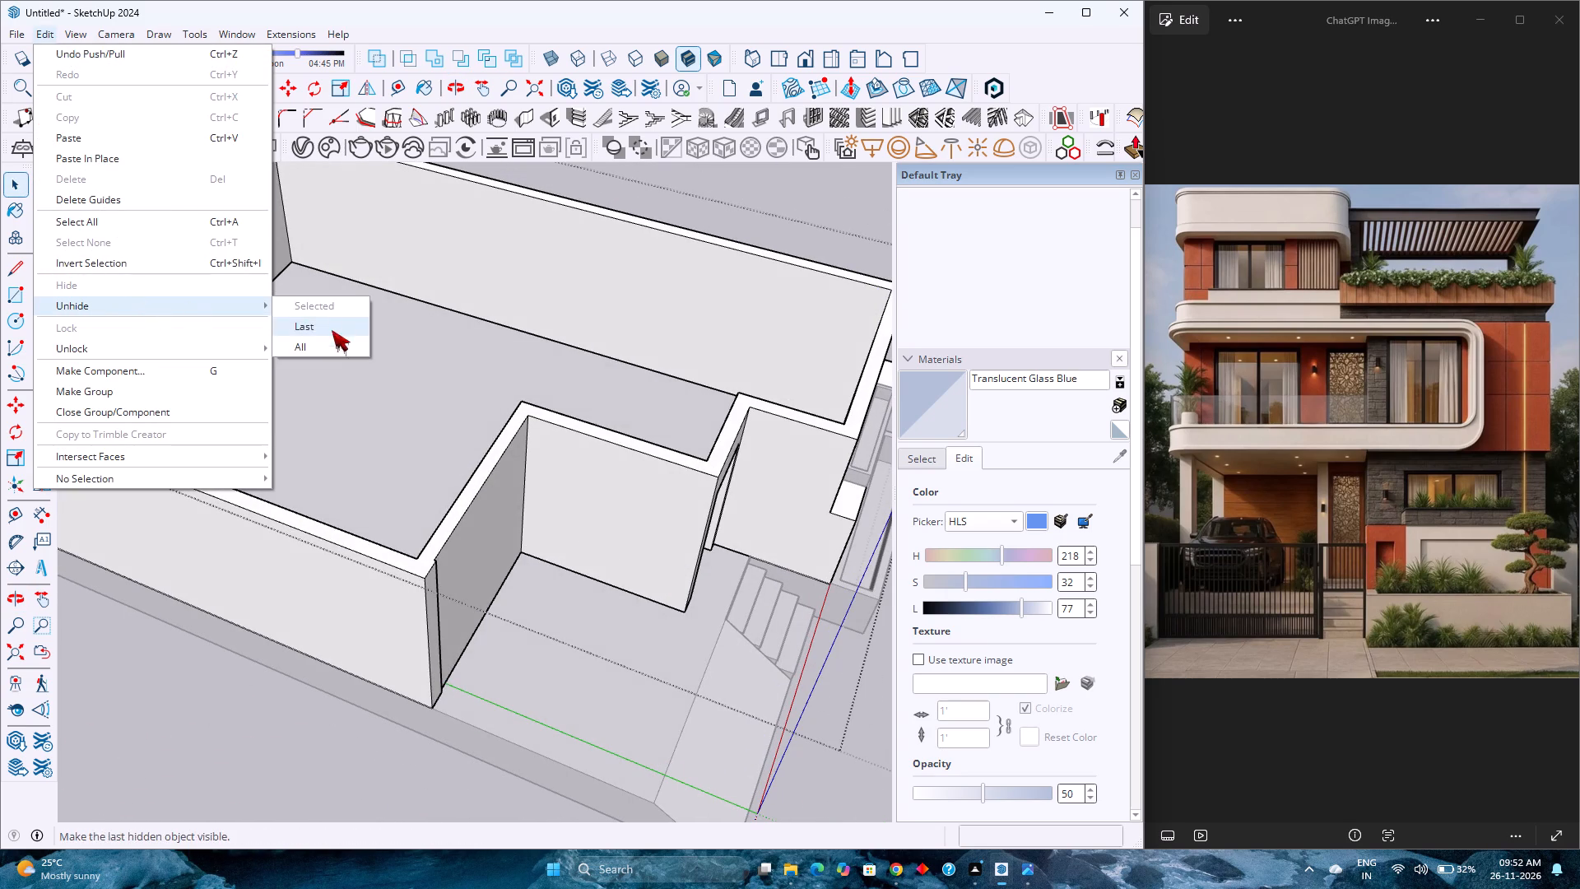
{"action": "left_click", "coordinate": [332, 345]}
Move the slatted panel by its top outer corner onto the matching corner of the set-back wall recess.
{"action": "scroll", "coordinate": [547, 551], "scroll_direction": "down", "scroll_amount": 2}
{"action": "left_click", "coordinate": [528, 563]}
{"action": "scroll", "coordinate": [528, 563], "scroll_direction": "up", "scroll_amount": 7}
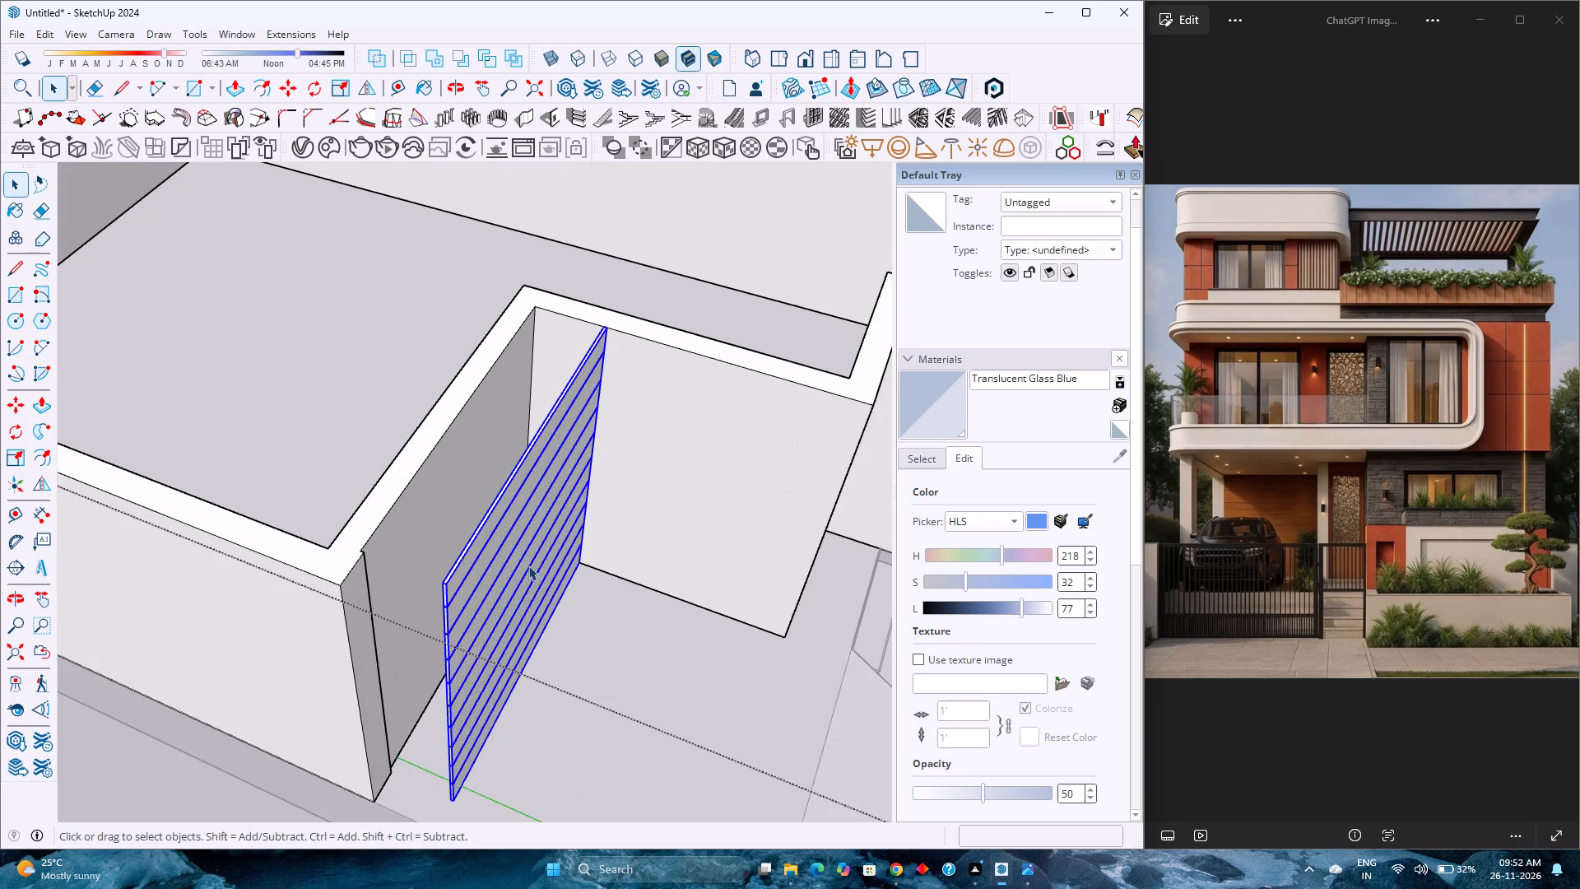
{"action": "key", "text": "m"}
{"action": "scroll", "coordinate": [514, 561], "scroll_direction": "up", "scroll_amount": 8}
{"action": "left_click", "coordinate": [436, 590]}
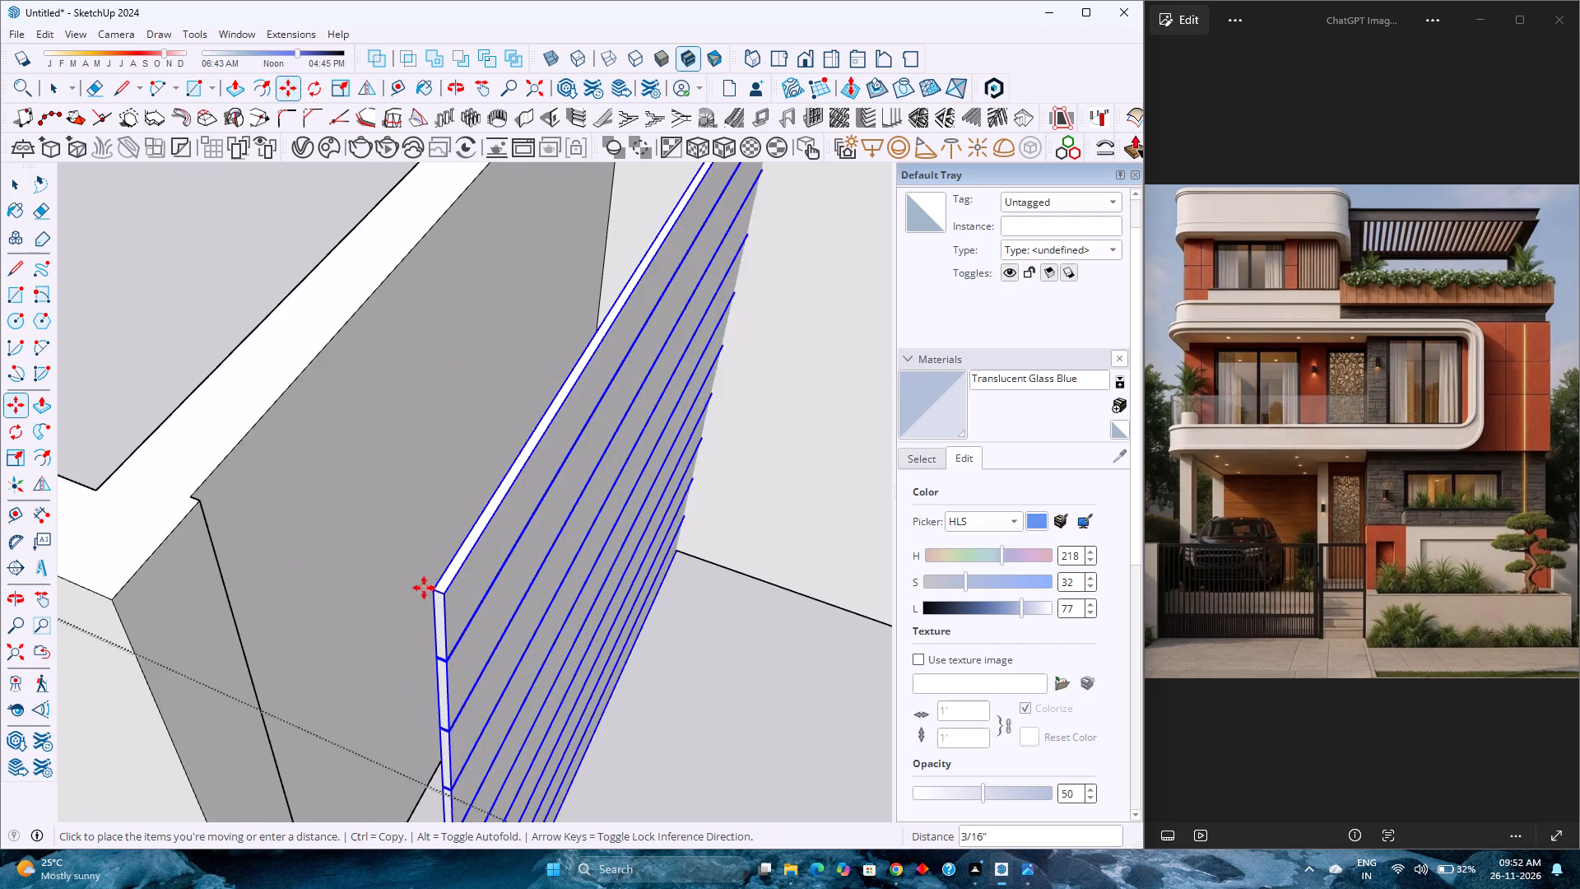
{"action": "left_click", "coordinate": [193, 493]}
{"action": "scroll", "coordinate": [419, 524], "scroll_direction": "down", "scroll_amount": 6}
{"action": "key", "text": "space"}
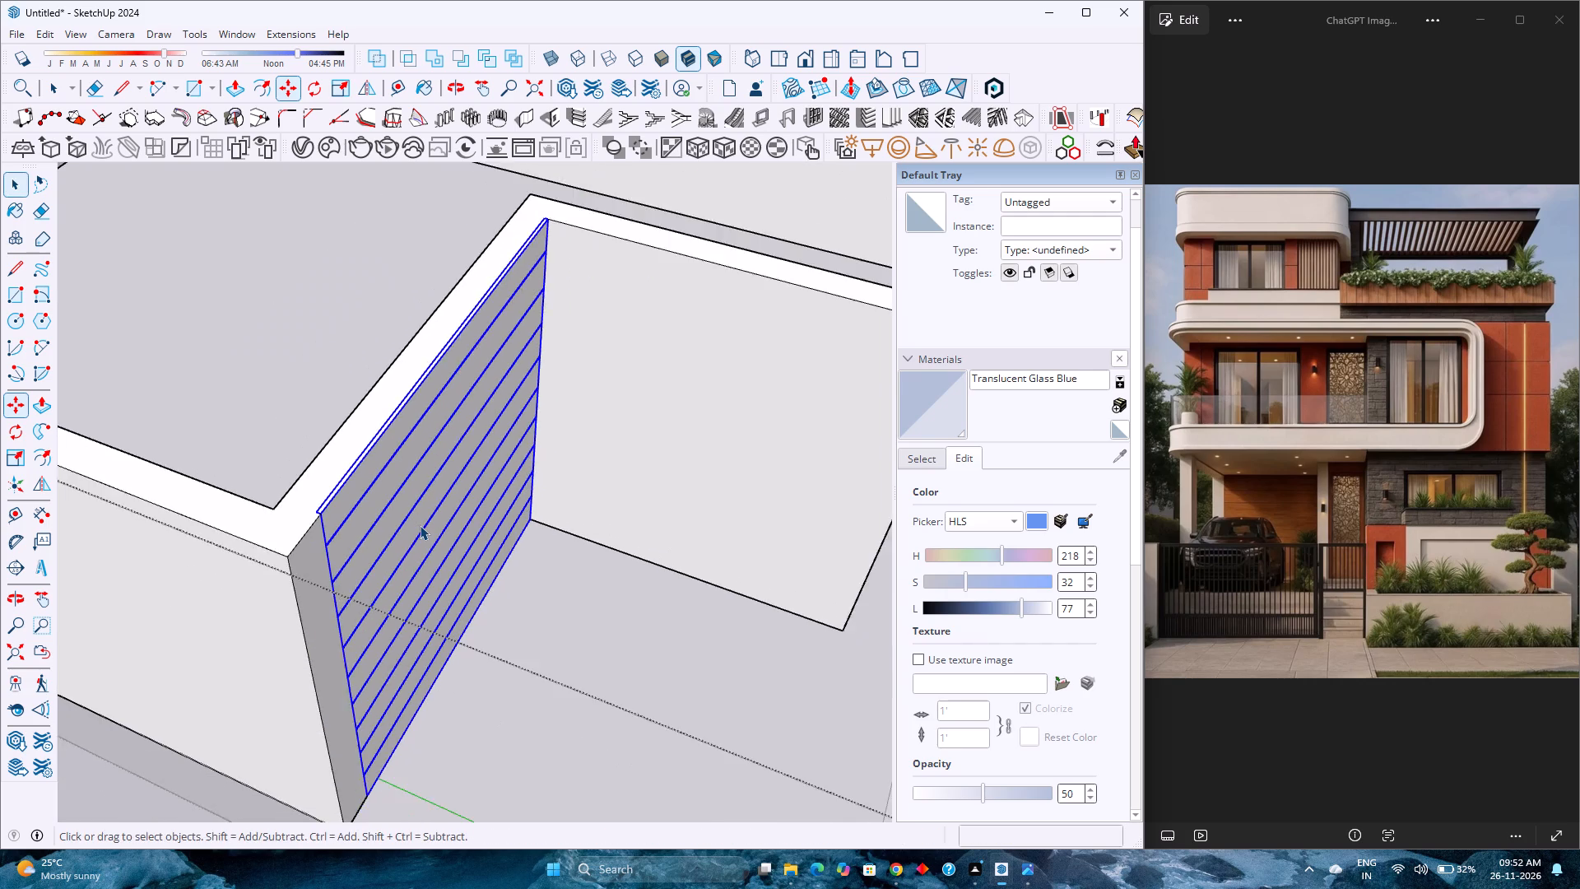
{"action": "scroll", "coordinate": [420, 525], "scroll_direction": "down", "scroll_amount": 4}
{"action": "key", "text": "Escape"}
Examine the ground floor's front and deepened garage bay against the reference image.
{"action": "scroll", "coordinate": [420, 525], "scroll_direction": "down", "scroll_amount": 8}
{"action": "left_click", "coordinate": [939, 710]}
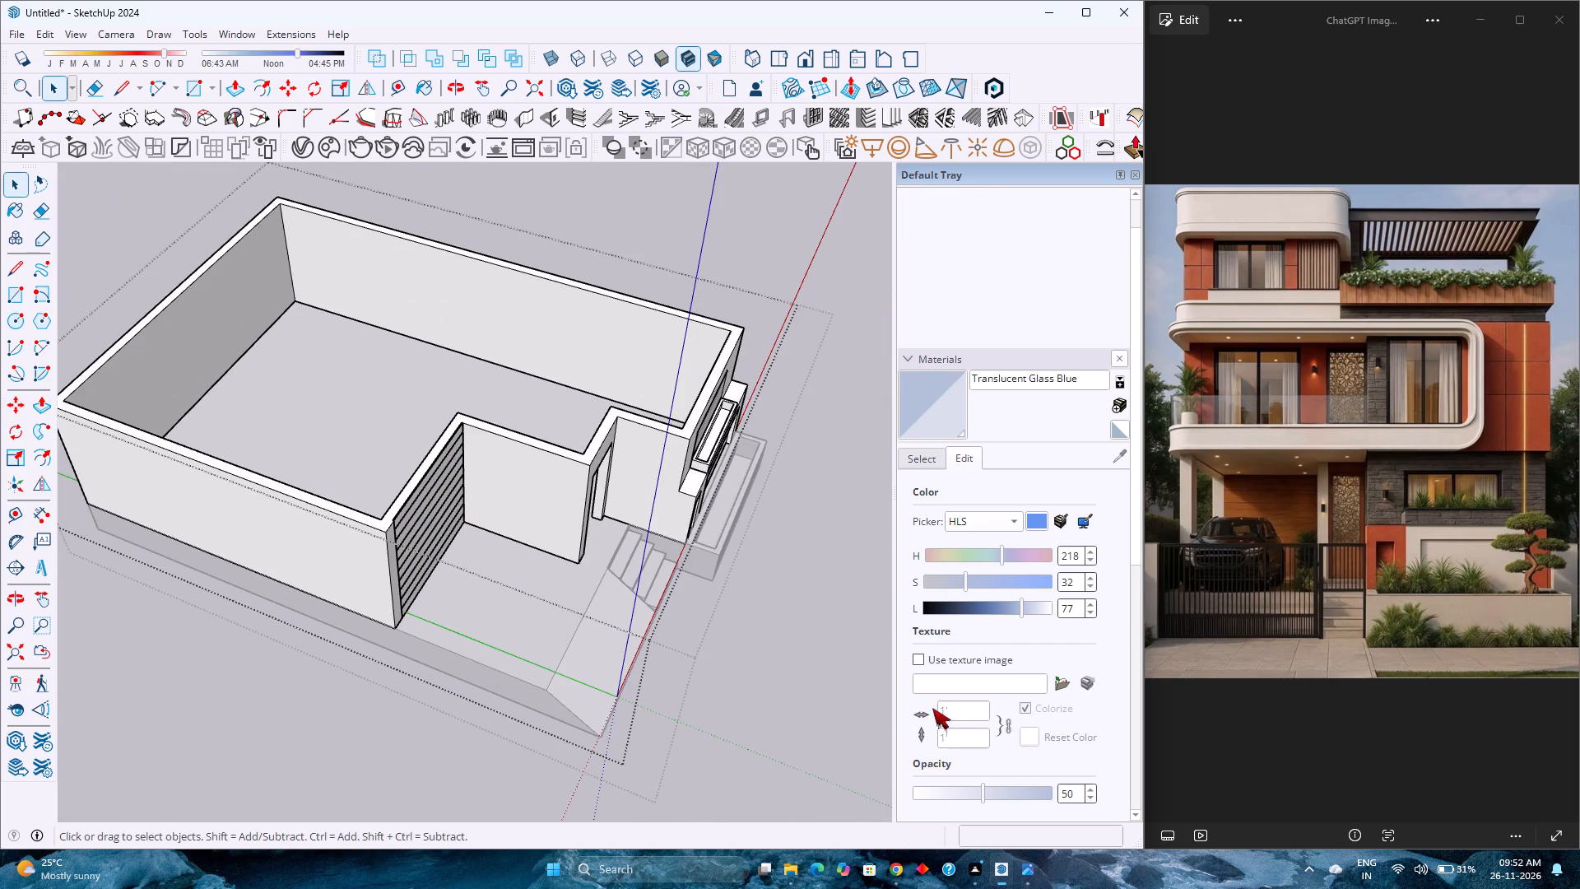
{"action": "left_click", "coordinate": [750, 647]}
{"action": "scroll", "coordinate": [789, 718], "scroll_direction": "down", "scroll_amount": 3}
{"action": "left_click", "coordinate": [782, 714]}
{"action": "middle_click_drag", "start_coordinate": [771, 710], "coordinate": [337, 463]}
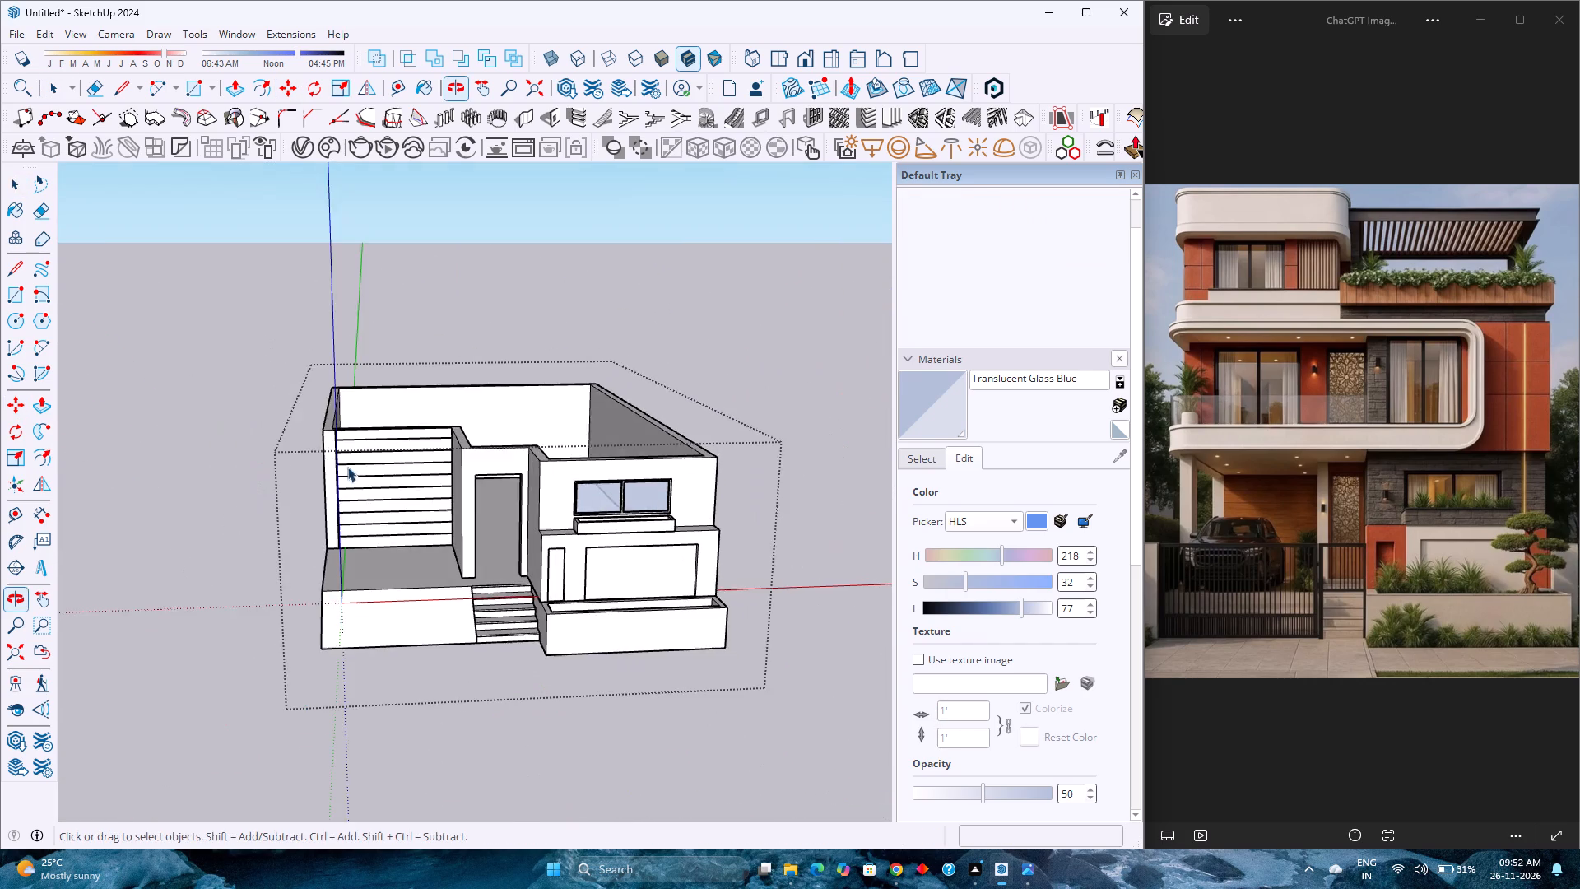
{"action": "scroll", "coordinate": [604, 579], "scroll_direction": "up", "scroll_amount": 7}
{"action": "scroll", "coordinate": [556, 534], "scroll_direction": "down", "scroll_amount": 4}
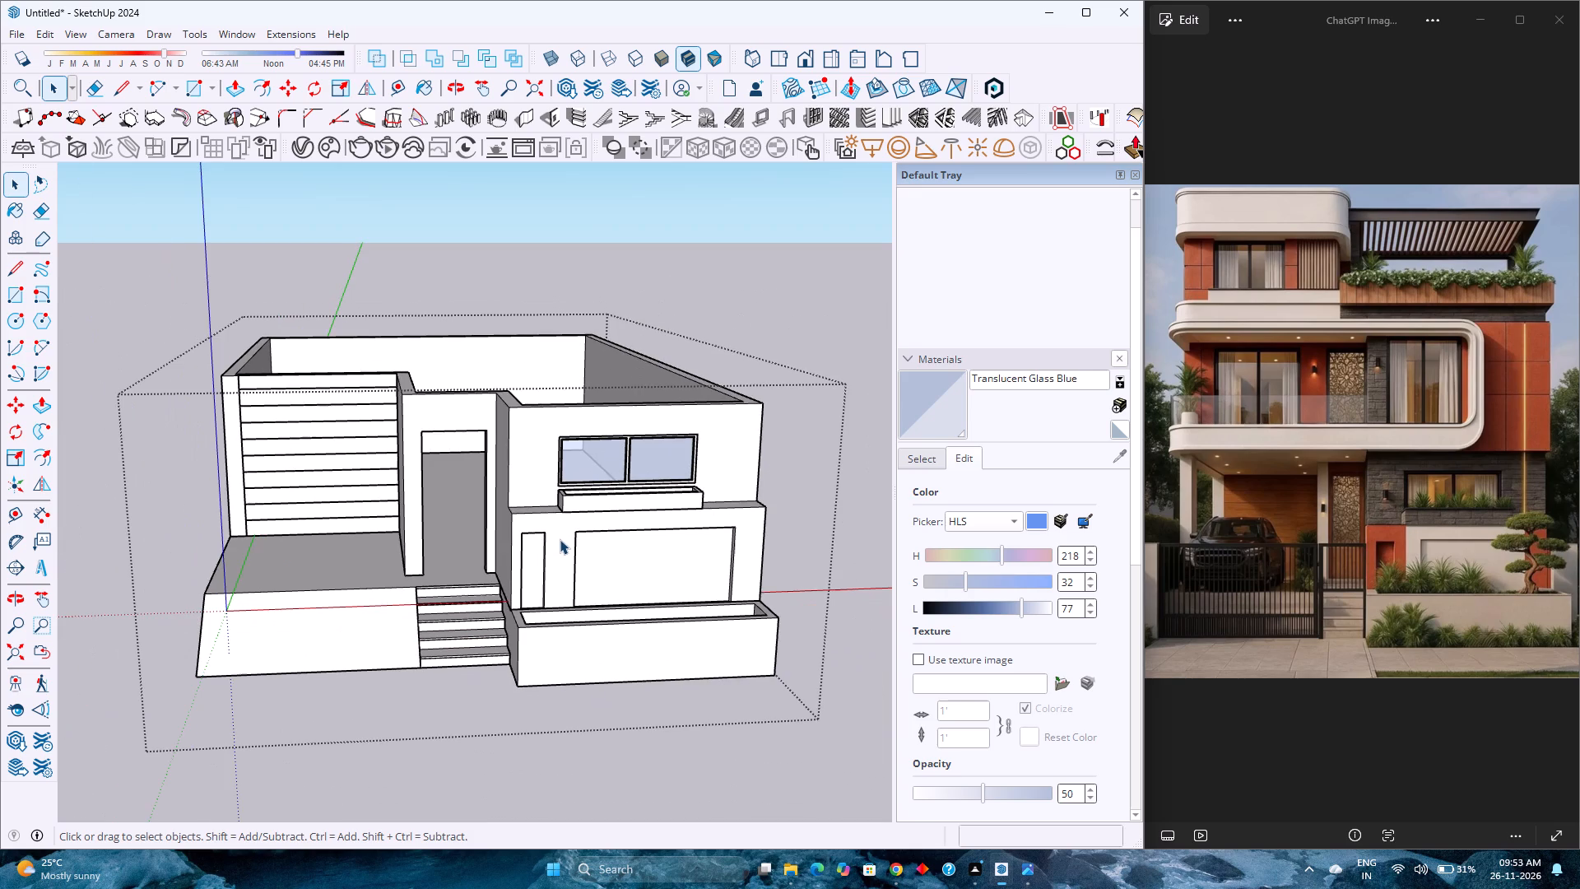
Examine the ground floor from the front and inspect the garage bay's floor, slatted wall and entrance steps.
{"action": "left_click", "coordinate": [802, 49]}
{"action": "scroll", "coordinate": [445, 500], "scroll_direction": "up", "scroll_amount": 1}
{"action": "scroll", "coordinate": [442, 500], "scroll_direction": "down", "scroll_amount": 1}
{"action": "middle_click_drag", "start_coordinate": [442, 500], "coordinate": [446, 510]}
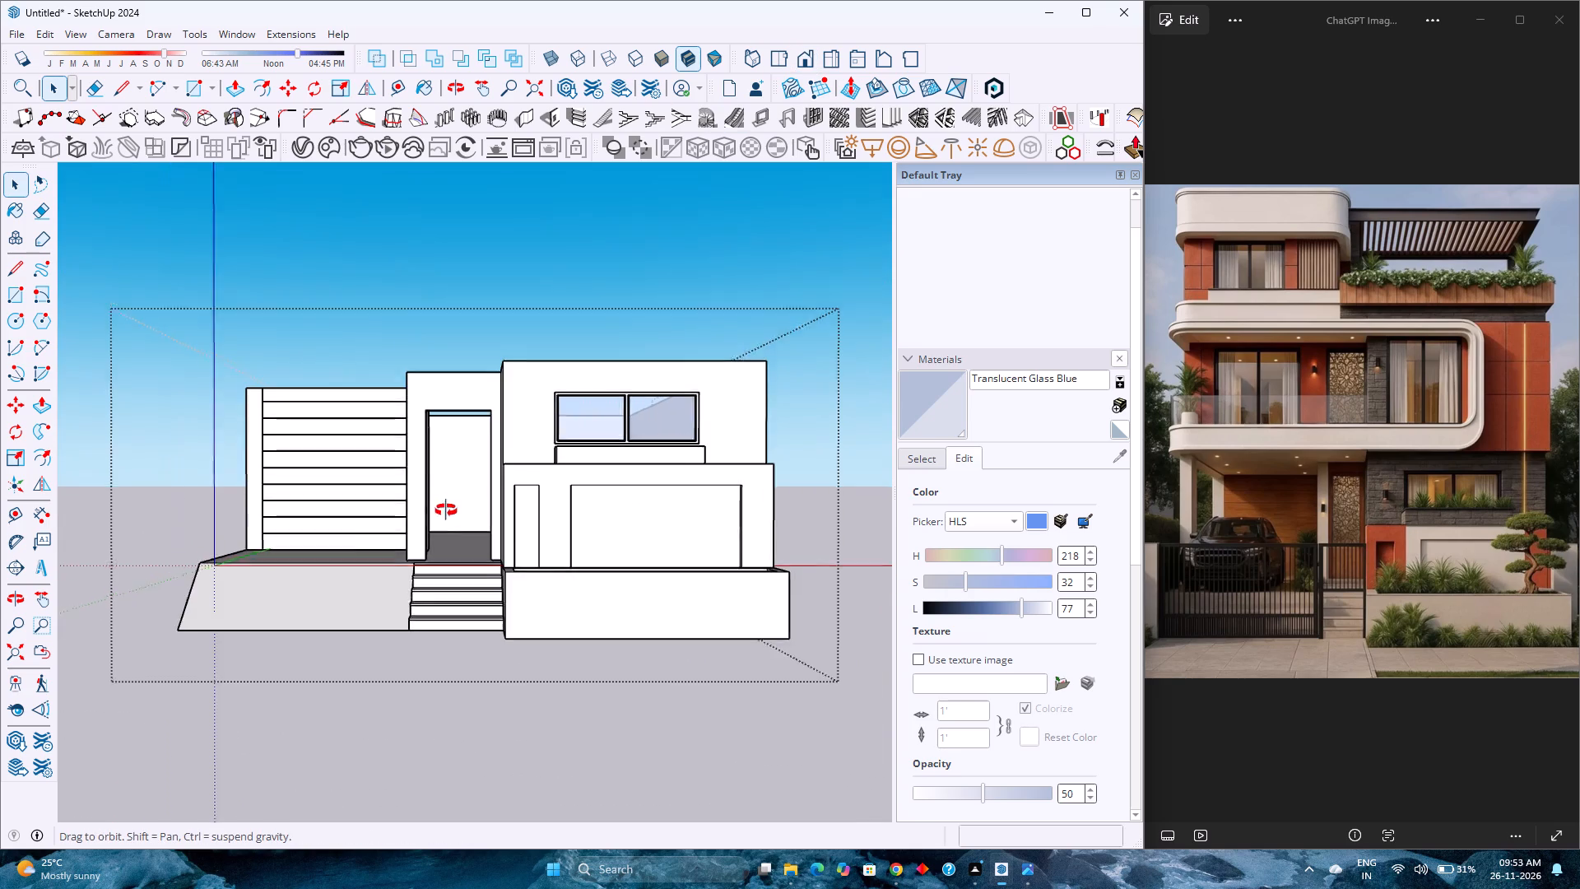
{"action": "middle_click_drag", "start_coordinate": [446, 510], "coordinate": [586, 808]}
{"action": "scroll", "coordinate": [386, 675], "scroll_direction": "up", "scroll_amount": 4}
{"action": "scroll", "coordinate": [413, 665], "scroll_direction": "down", "scroll_amount": 3}
{"action": "middle_click_drag", "start_coordinate": [418, 668], "coordinate": [500, 513], "text": "shift"}
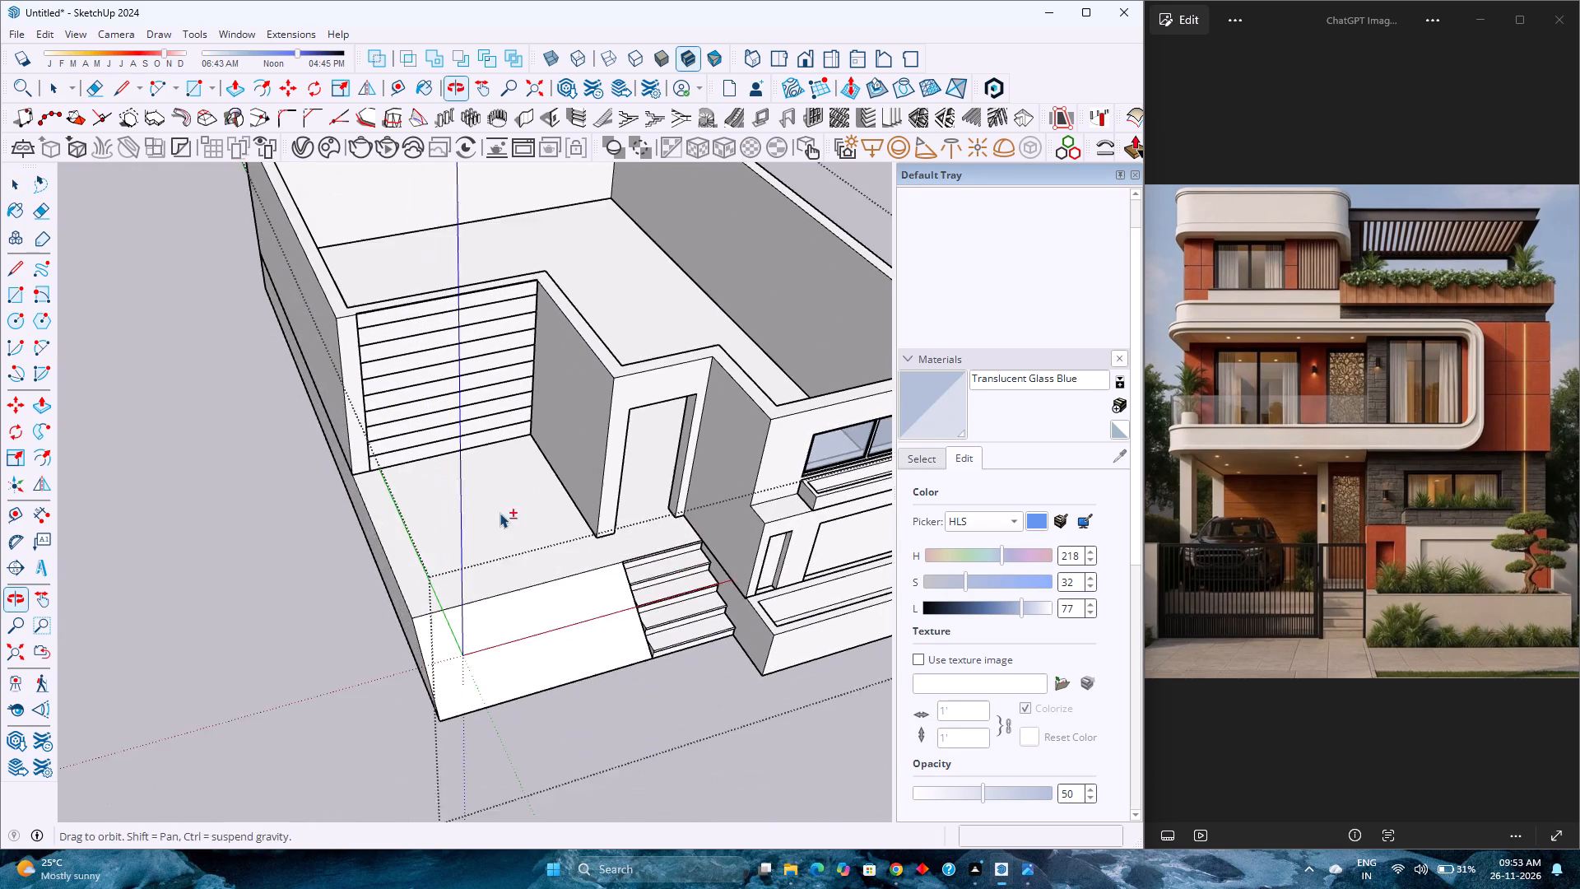
{"action": "middle_click", "coordinate": [500, 513], "text": "shift"}
{"action": "scroll", "coordinate": [541, 551], "scroll_direction": "up", "scroll_amount": 8}
{"action": "scroll", "coordinate": [566, 537], "scroll_direction": "down", "scroll_amount": 4}
{"action": "scroll", "coordinate": [565, 537], "scroll_direction": "up", "scroll_amount": 3}
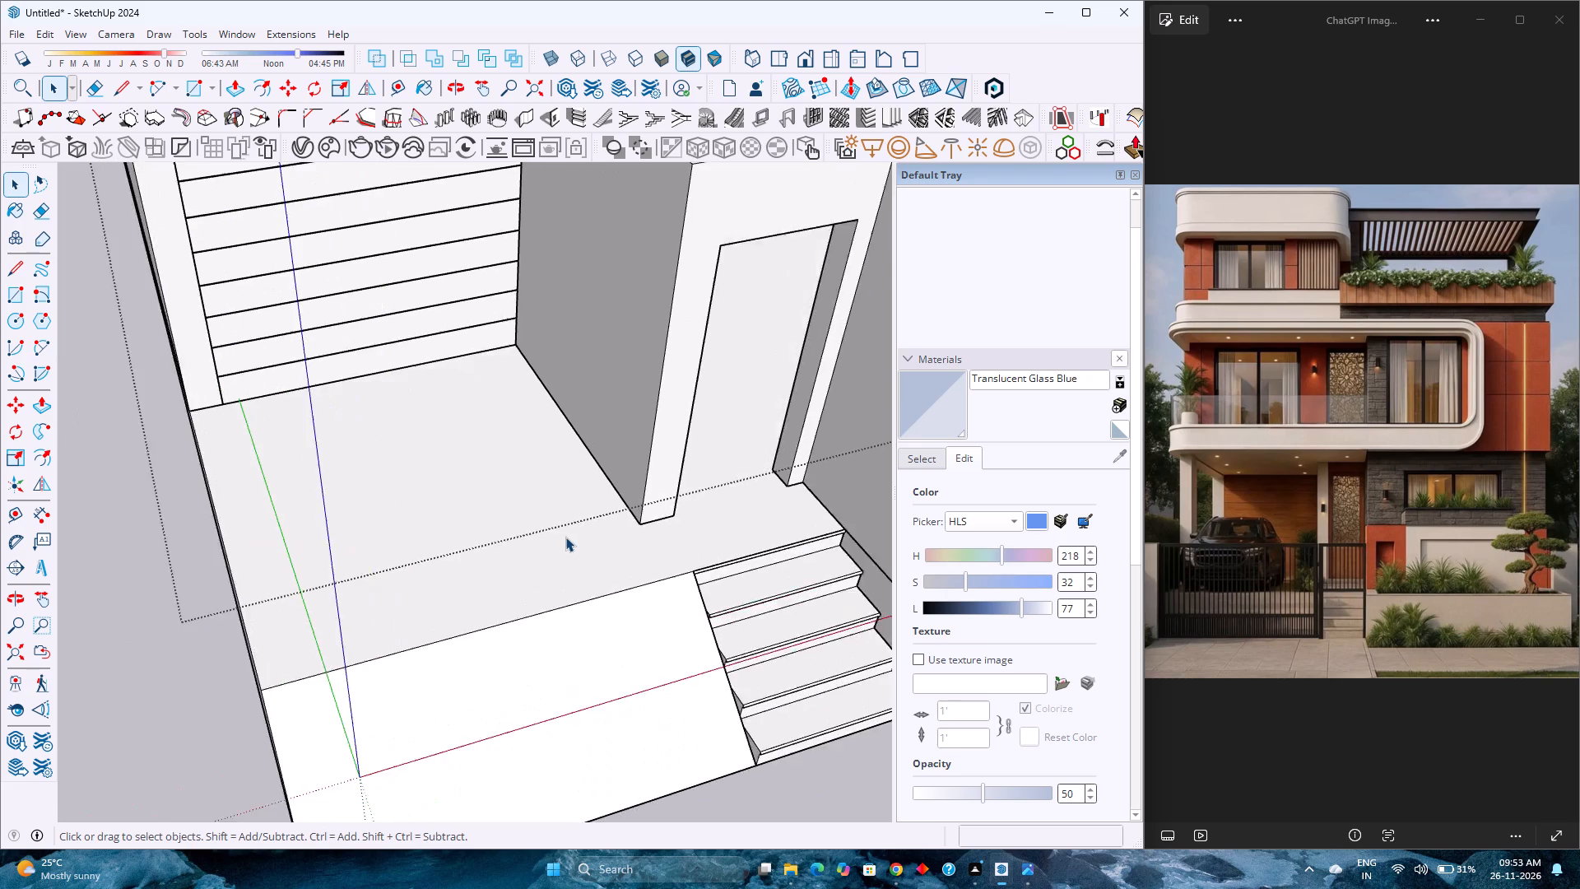
Check the garage bay floor's width and its depth out to the ramp edge with the Dimension tool.
{"action": "middle_click_drag", "start_coordinate": [609, 514], "coordinate": [733, 558]}
{"action": "middle_click_drag", "start_coordinate": [726, 550], "coordinate": [642, 476]}
{"action": "scroll", "coordinate": [627, 464], "scroll_direction": "down", "scroll_amount": 3}
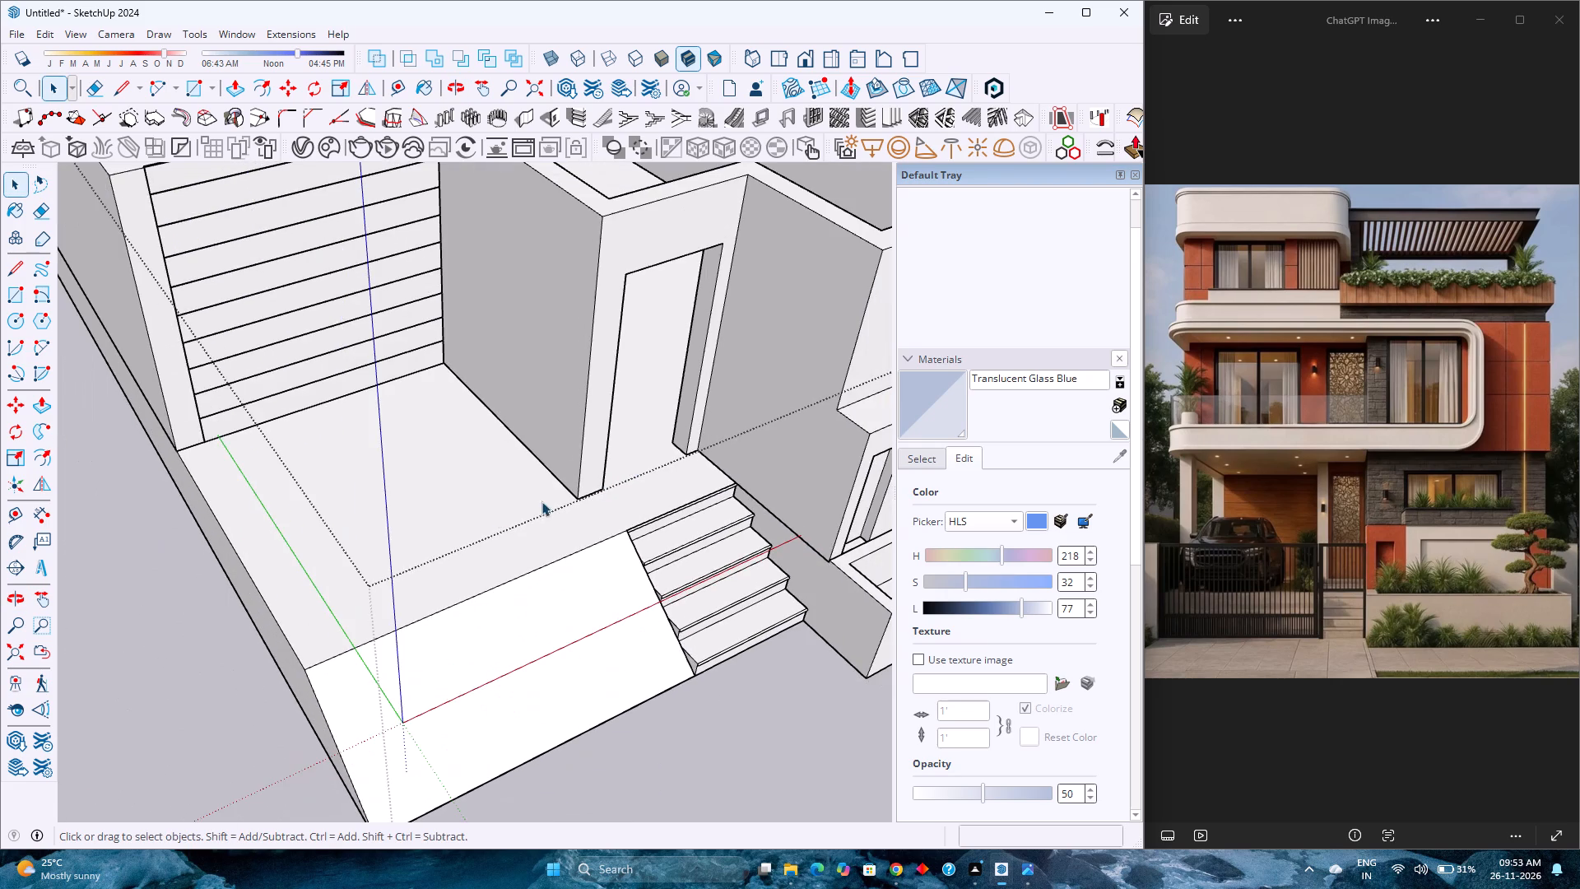
{"action": "double_click", "coordinate": [475, 505]}
{"action": "scroll", "coordinate": [475, 505], "scroll_direction": "up", "scroll_amount": 3}
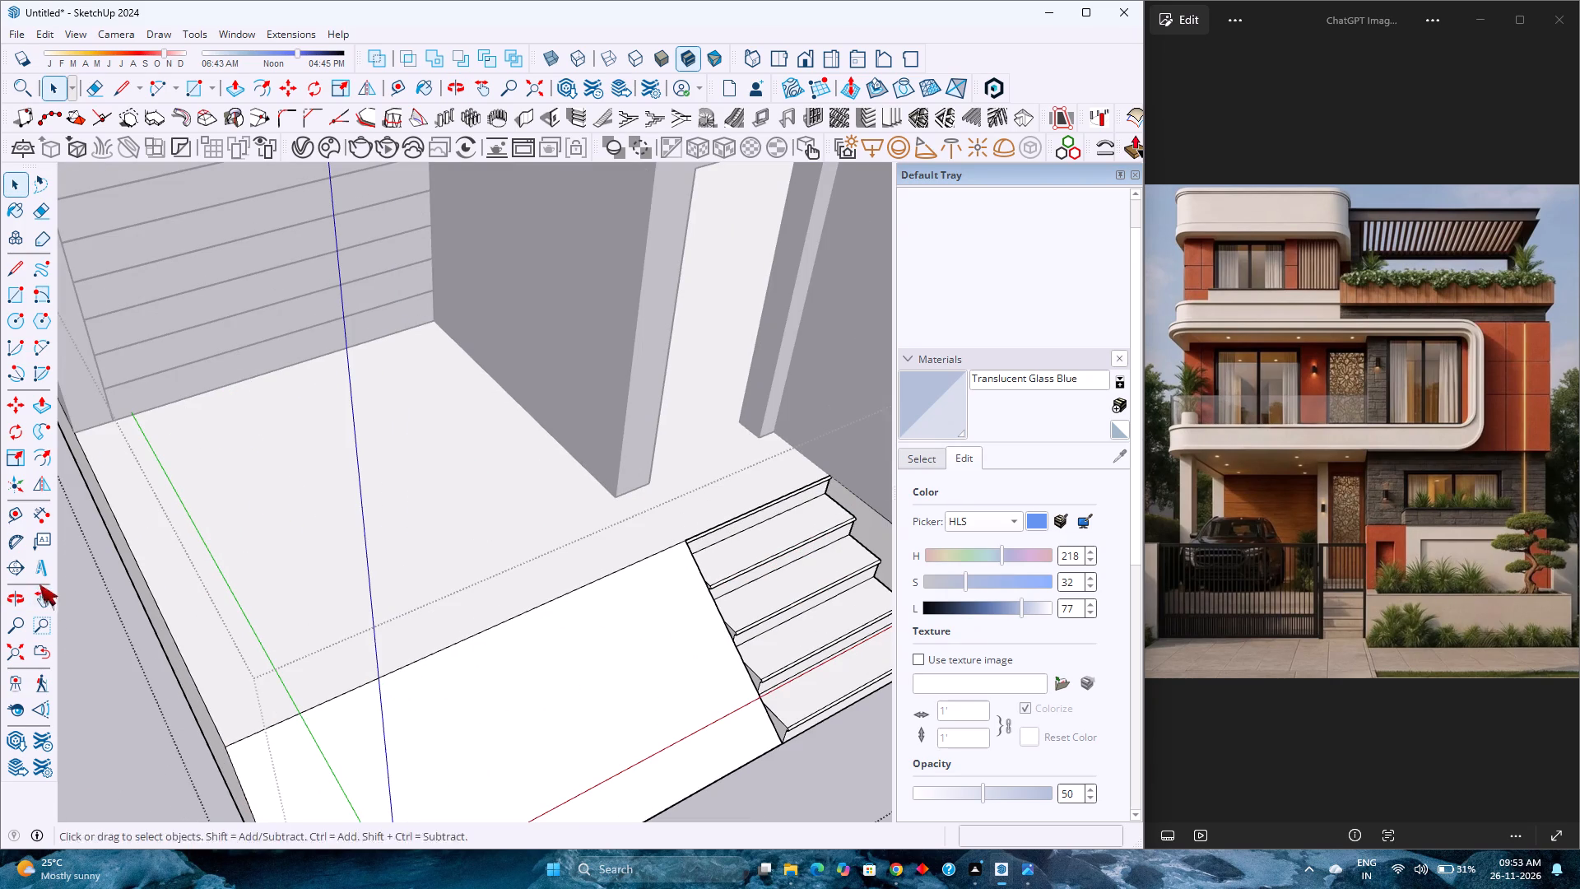
{"action": "left_click", "coordinate": [39, 521]}
{"action": "left_click", "coordinate": [611, 499]}
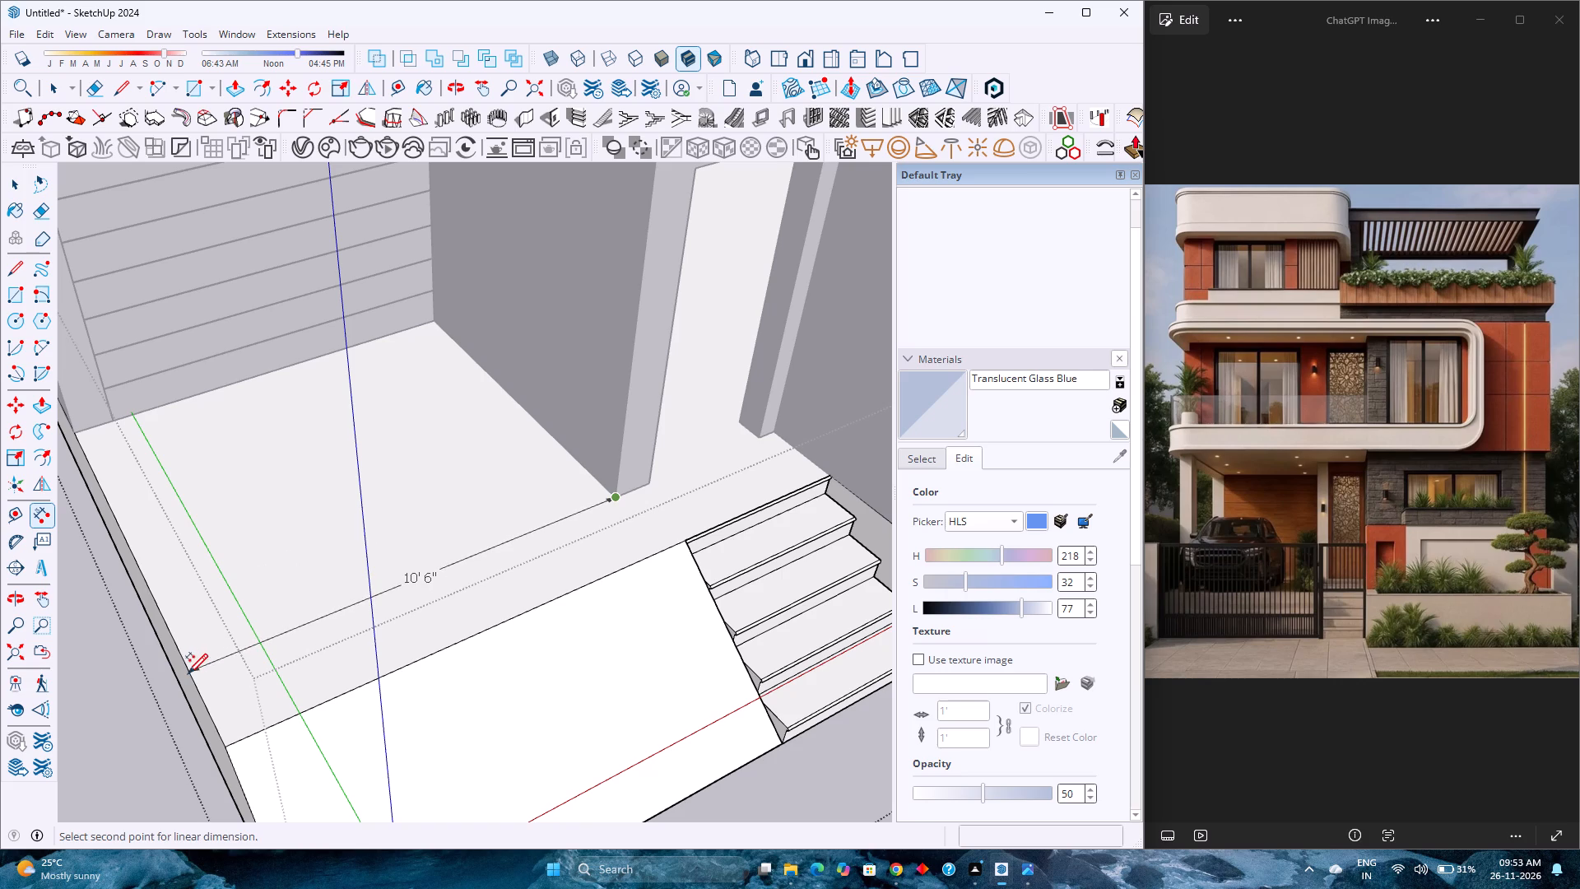
{"action": "key", "text": "Escape"}
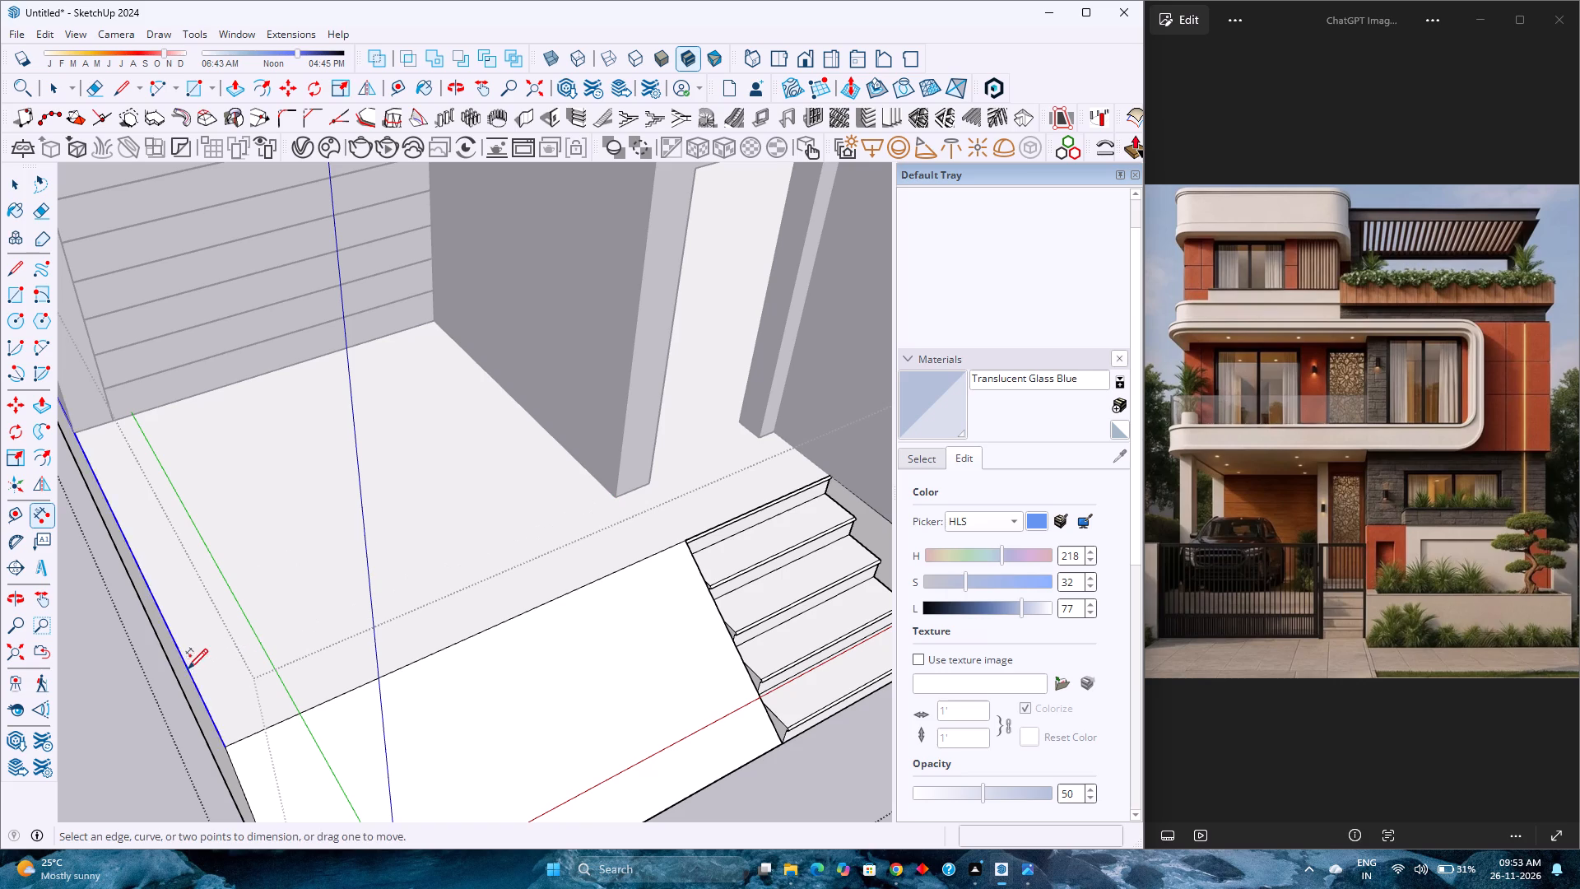
{"action": "left_click", "coordinate": [438, 318]}
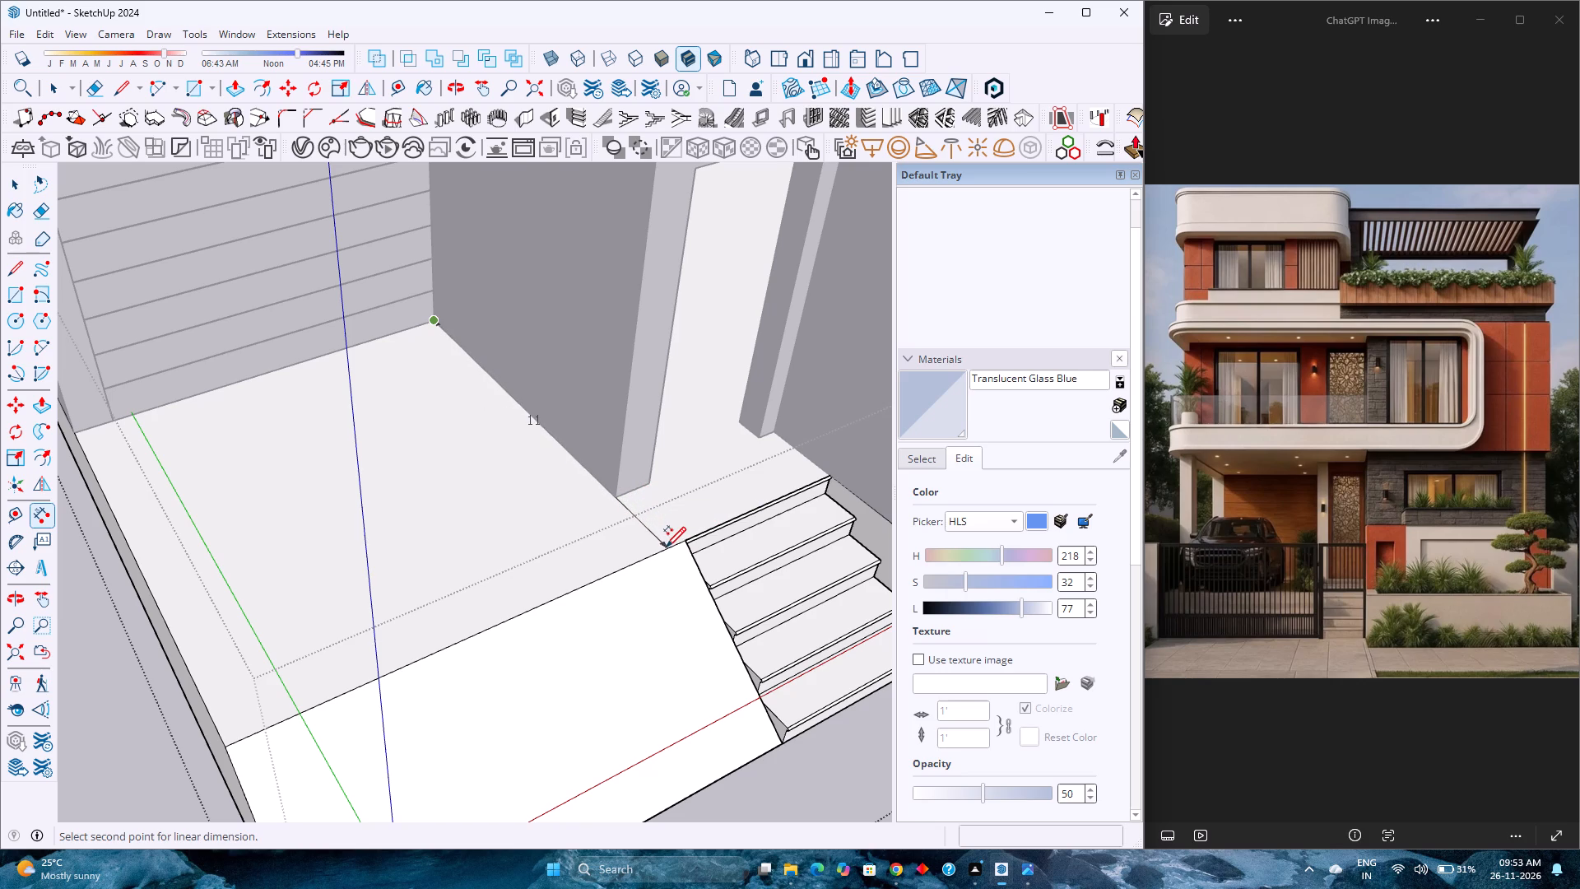
{"action": "key", "text": "Escape"}
{"action": "scroll", "coordinate": [454, 492], "scroll_direction": "down", "scroll_amount": 17}
{"action": "key", "text": "space"}
{"action": "left_click", "coordinate": [655, 675]}
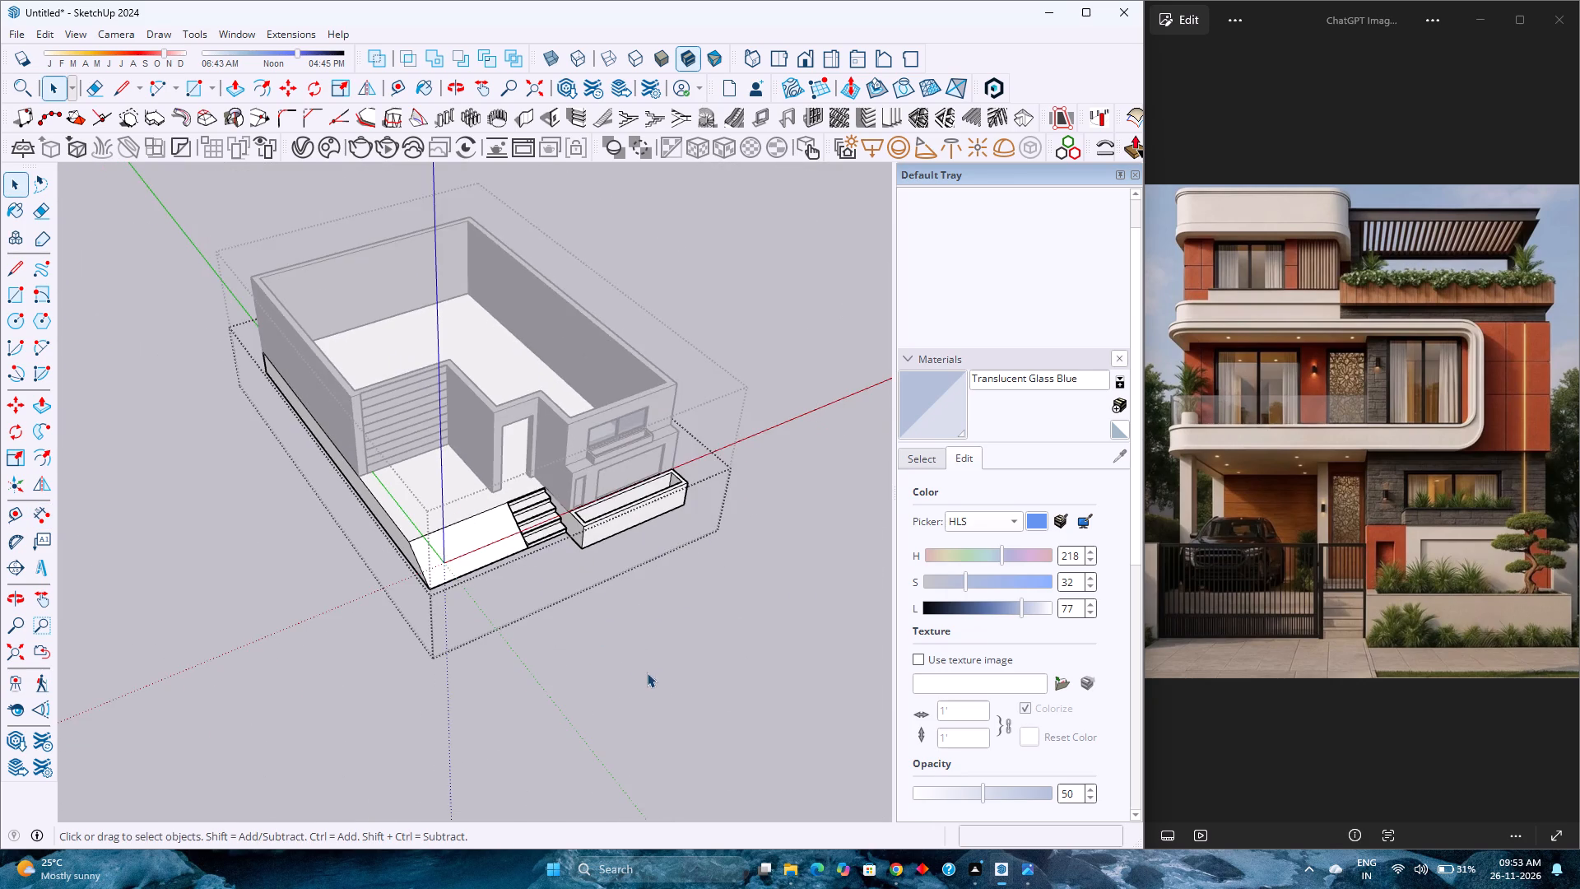
Examine the garage bay, its slatted wall and the long side wall against the reference image.
{"action": "scroll", "coordinate": [491, 548], "scroll_direction": "up", "scroll_amount": 3}
{"action": "scroll", "coordinate": [488, 542], "scroll_direction": "down", "scroll_amount": 4}
{"action": "scroll", "coordinate": [488, 542], "scroll_direction": "up", "scroll_amount": 4}
{"action": "middle_click_drag", "start_coordinate": [486, 539], "coordinate": [613, 686], "text": "shift"}
{"action": "middle_click", "coordinate": [613, 686], "text": "shift"}
{"action": "middle_click_drag", "start_coordinate": [591, 656], "coordinate": [430, 519]}
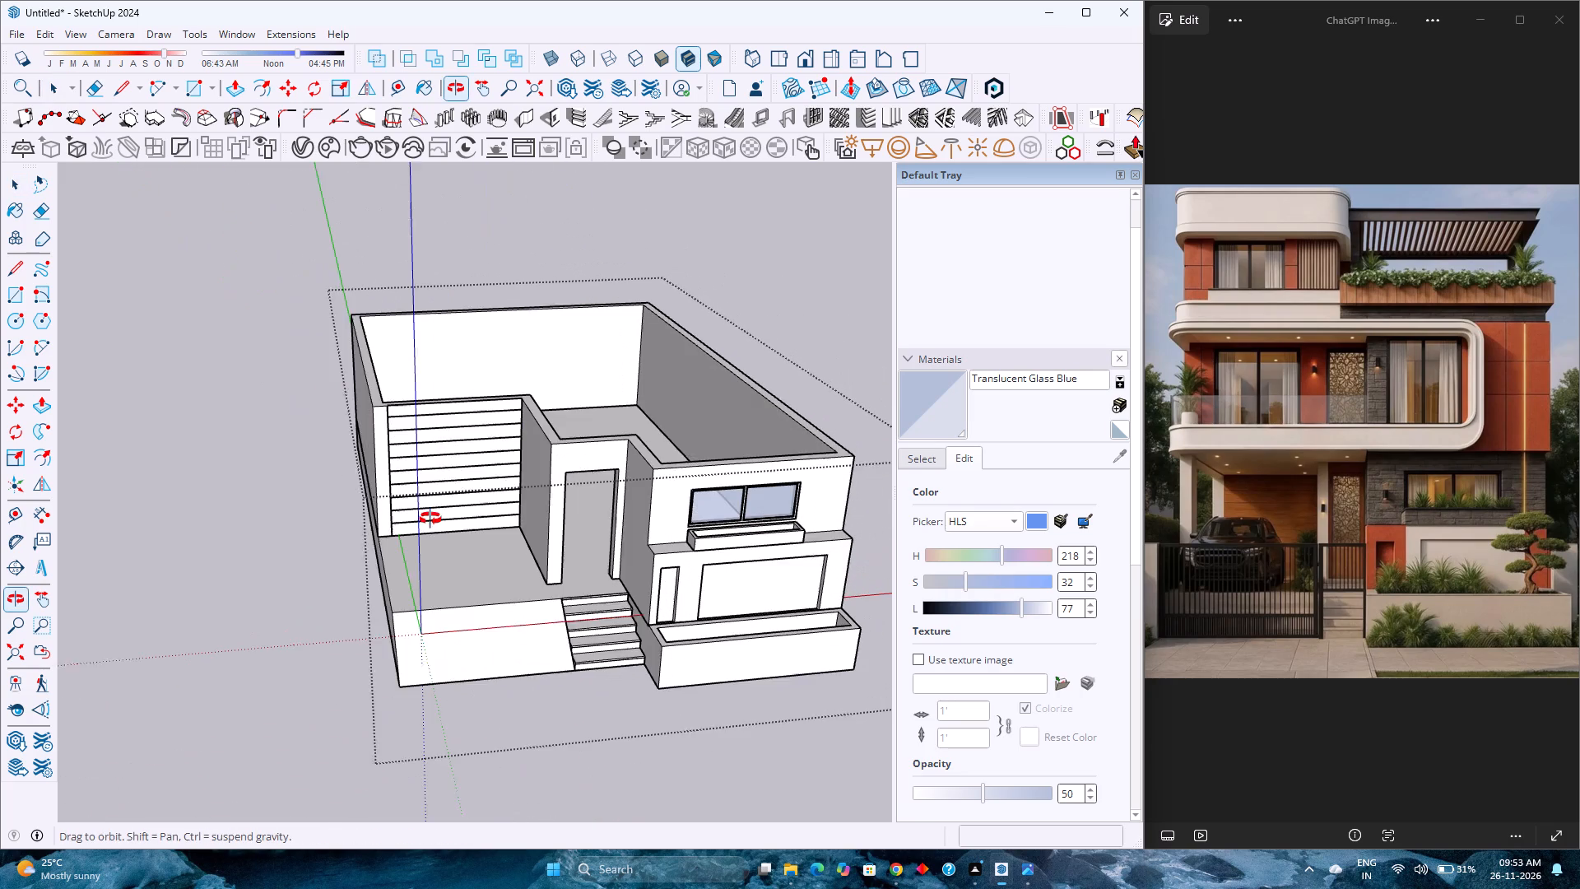
{"action": "middle_click_drag", "start_coordinate": [430, 519], "coordinate": [430, 517]}
{"action": "middle_click", "coordinate": [430, 517]}
{"action": "scroll", "coordinate": [403, 579], "scroll_direction": "up", "scroll_amount": 4}
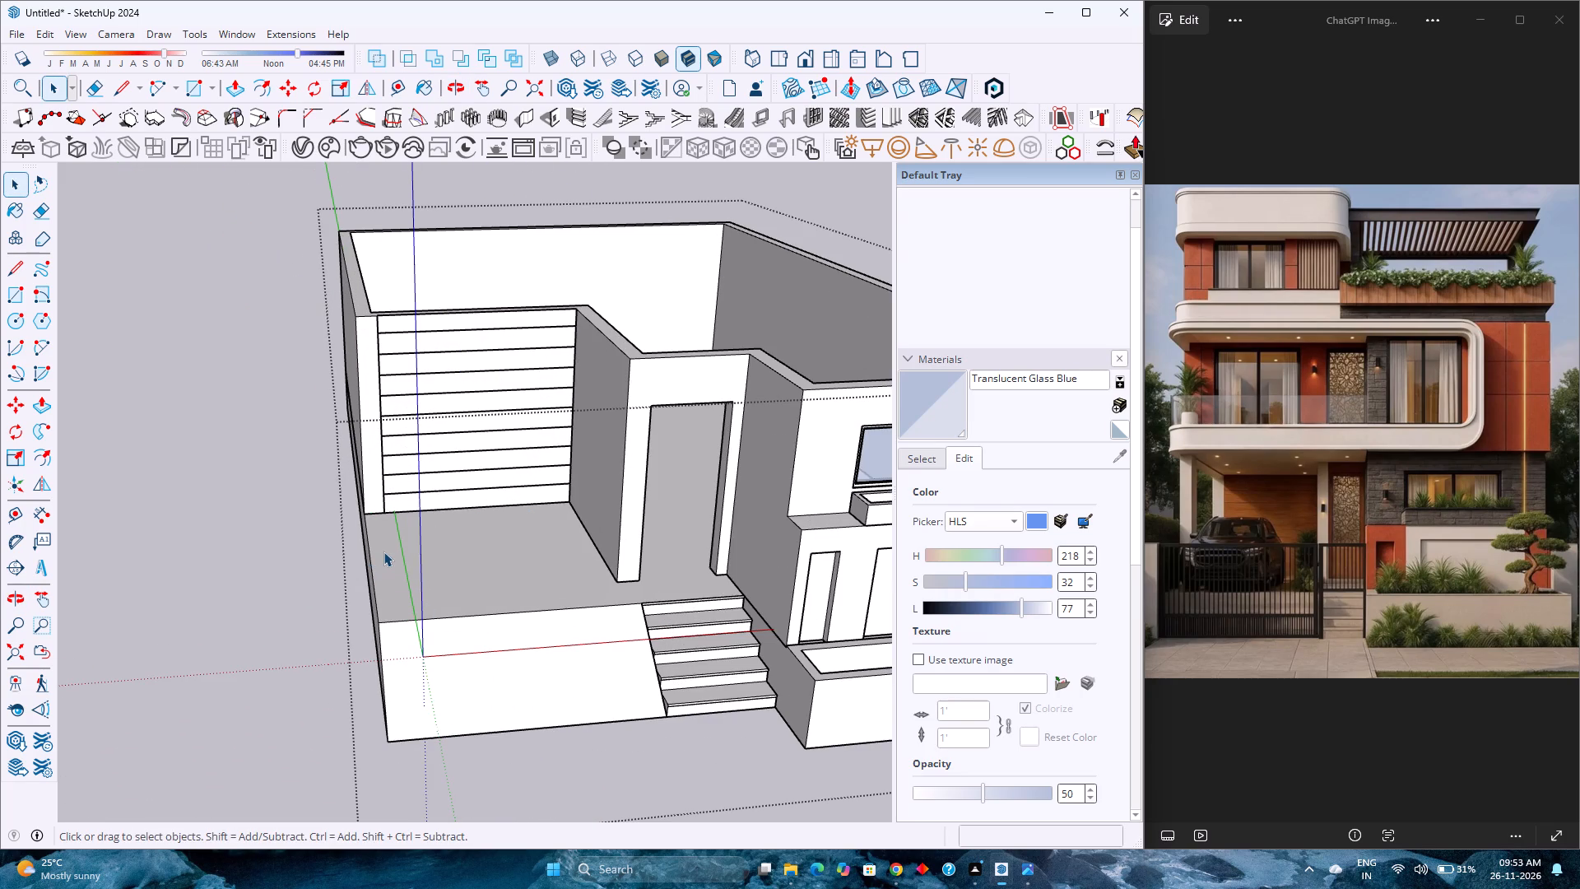
{"action": "scroll", "coordinate": [387, 563], "scroll_direction": "down", "scroll_amount": 3}
{"action": "scroll", "coordinate": [387, 563], "scroll_direction": "up", "scroll_amount": 3}
{"action": "scroll", "coordinate": [387, 563], "scroll_direction": "down", "scroll_amount": 3}
{"action": "scroll", "coordinate": [387, 563], "scroll_direction": "up", "scroll_amount": 4}
{"action": "scroll", "coordinate": [387, 564], "scroll_direction": "down", "scroll_amount": 3}
{"action": "scroll", "coordinate": [383, 561], "scroll_direction": "up", "scroll_amount": 4}
{"action": "scroll", "coordinate": [383, 561], "scroll_direction": "down", "scroll_amount": 4}
{"action": "scroll", "coordinate": [383, 561], "scroll_direction": "up", "scroll_amount": 3}
{"action": "scroll", "coordinate": [383, 561], "scroll_direction": "down", "scroll_amount": 2}
{"action": "scroll", "coordinate": [383, 561], "scroll_direction": "up", "scroll_amount": 4}
{"action": "scroll", "coordinate": [383, 561], "scroll_direction": "down", "scroll_amount": 1}
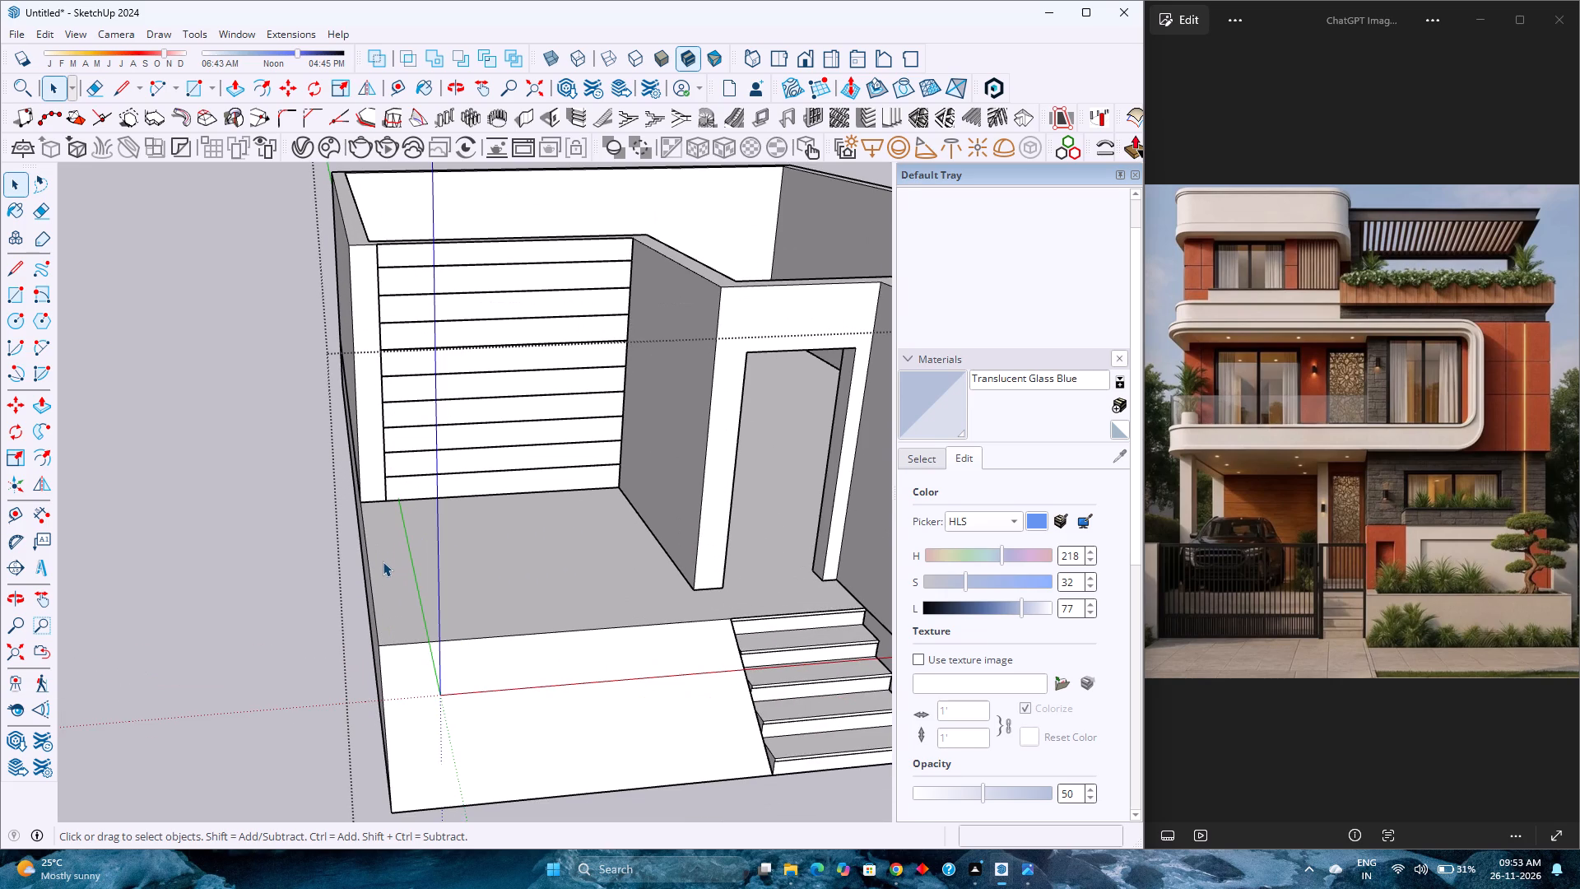
{"action": "scroll", "coordinate": [379, 559], "scroll_direction": "down", "scroll_amount": 3}
{"action": "scroll", "coordinate": [379, 559], "scroll_direction": "up", "scroll_amount": 4}
{"action": "scroll", "coordinate": [379, 559], "scroll_direction": "down", "scroll_amount": 3}
{"action": "middle_click_drag", "start_coordinate": [397, 597], "coordinate": [408, 671]}
{"action": "scroll", "coordinate": [419, 655], "scroll_direction": "down", "scroll_amount": 4}
{"action": "middle_click_drag", "start_coordinate": [409, 647], "coordinate": [388, 496], "text": "shift"}
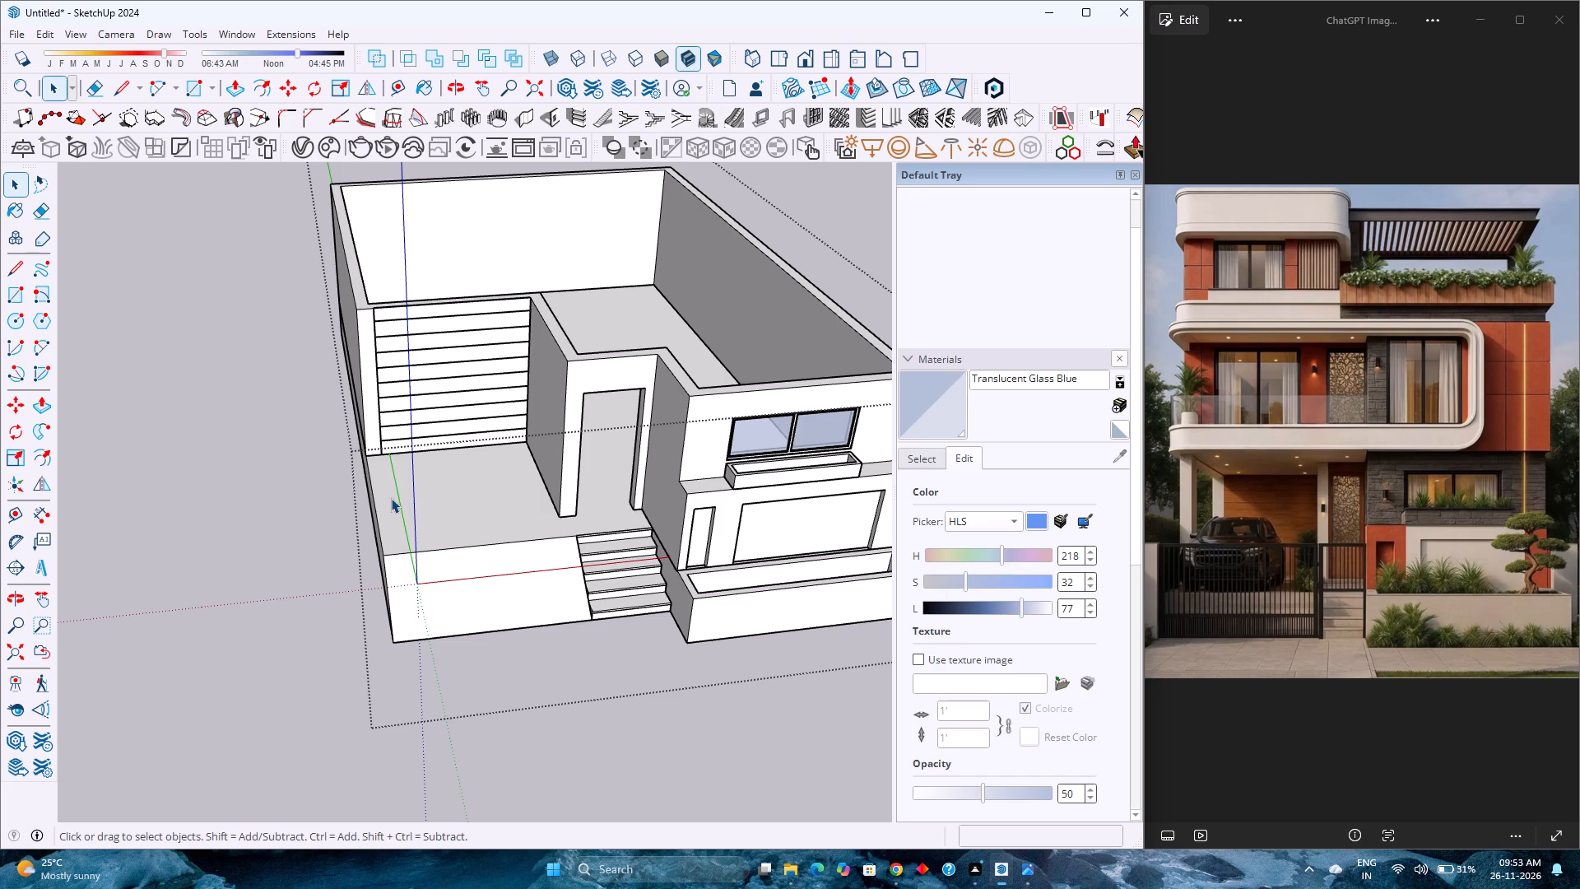
{"action": "middle_click_drag", "start_coordinate": [378, 554], "coordinate": [393, 566]}
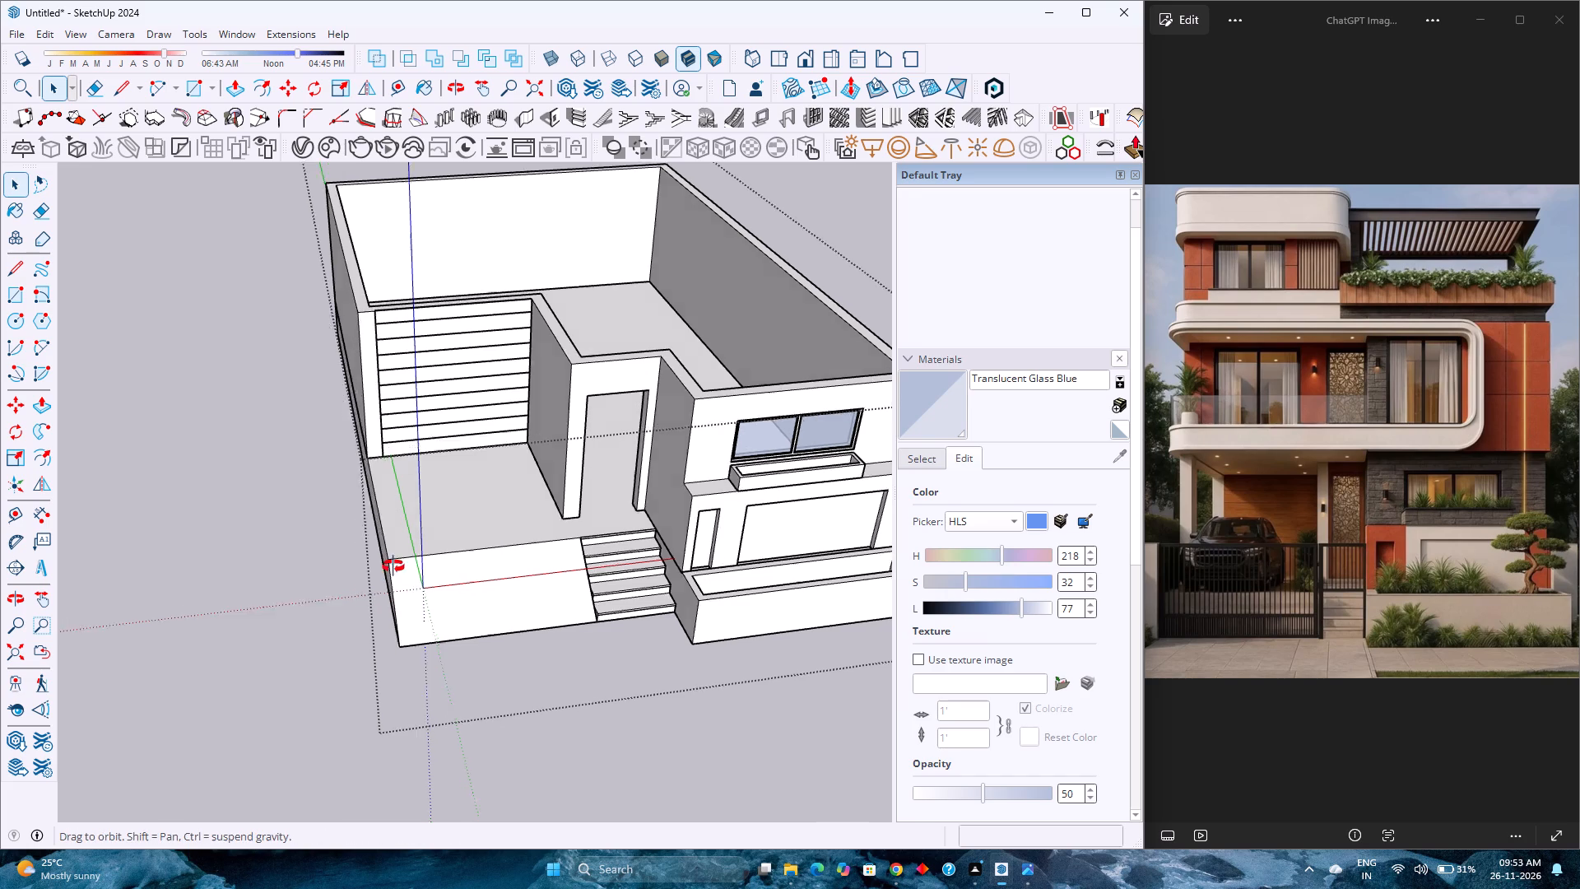
{"action": "middle_click_drag", "start_coordinate": [393, 566], "coordinate": [760, 663]}
{"action": "middle_click", "coordinate": [760, 663]}
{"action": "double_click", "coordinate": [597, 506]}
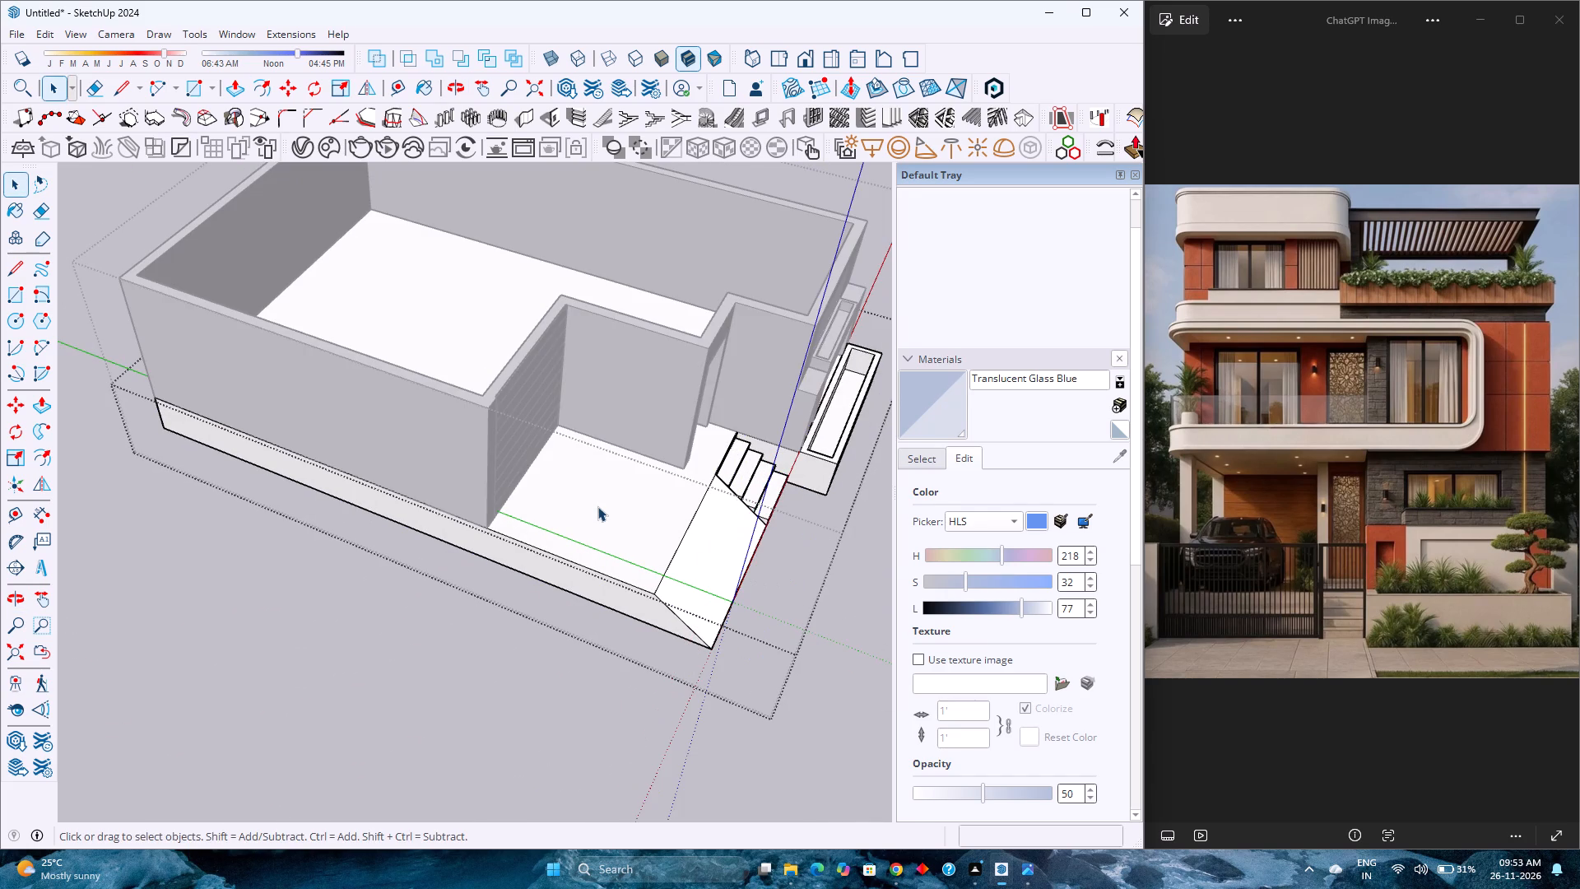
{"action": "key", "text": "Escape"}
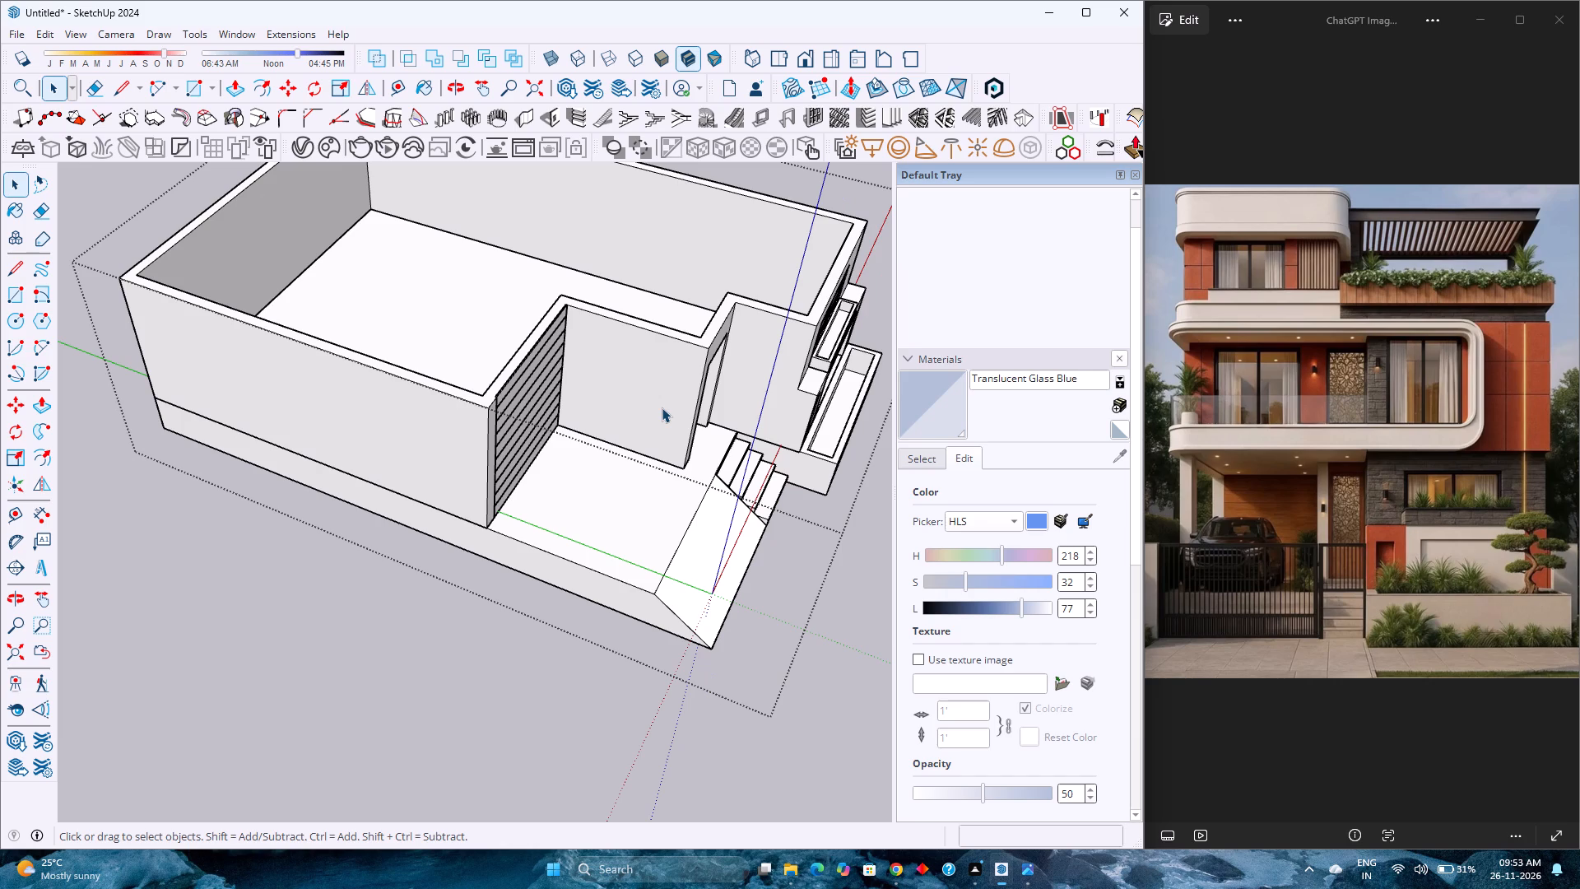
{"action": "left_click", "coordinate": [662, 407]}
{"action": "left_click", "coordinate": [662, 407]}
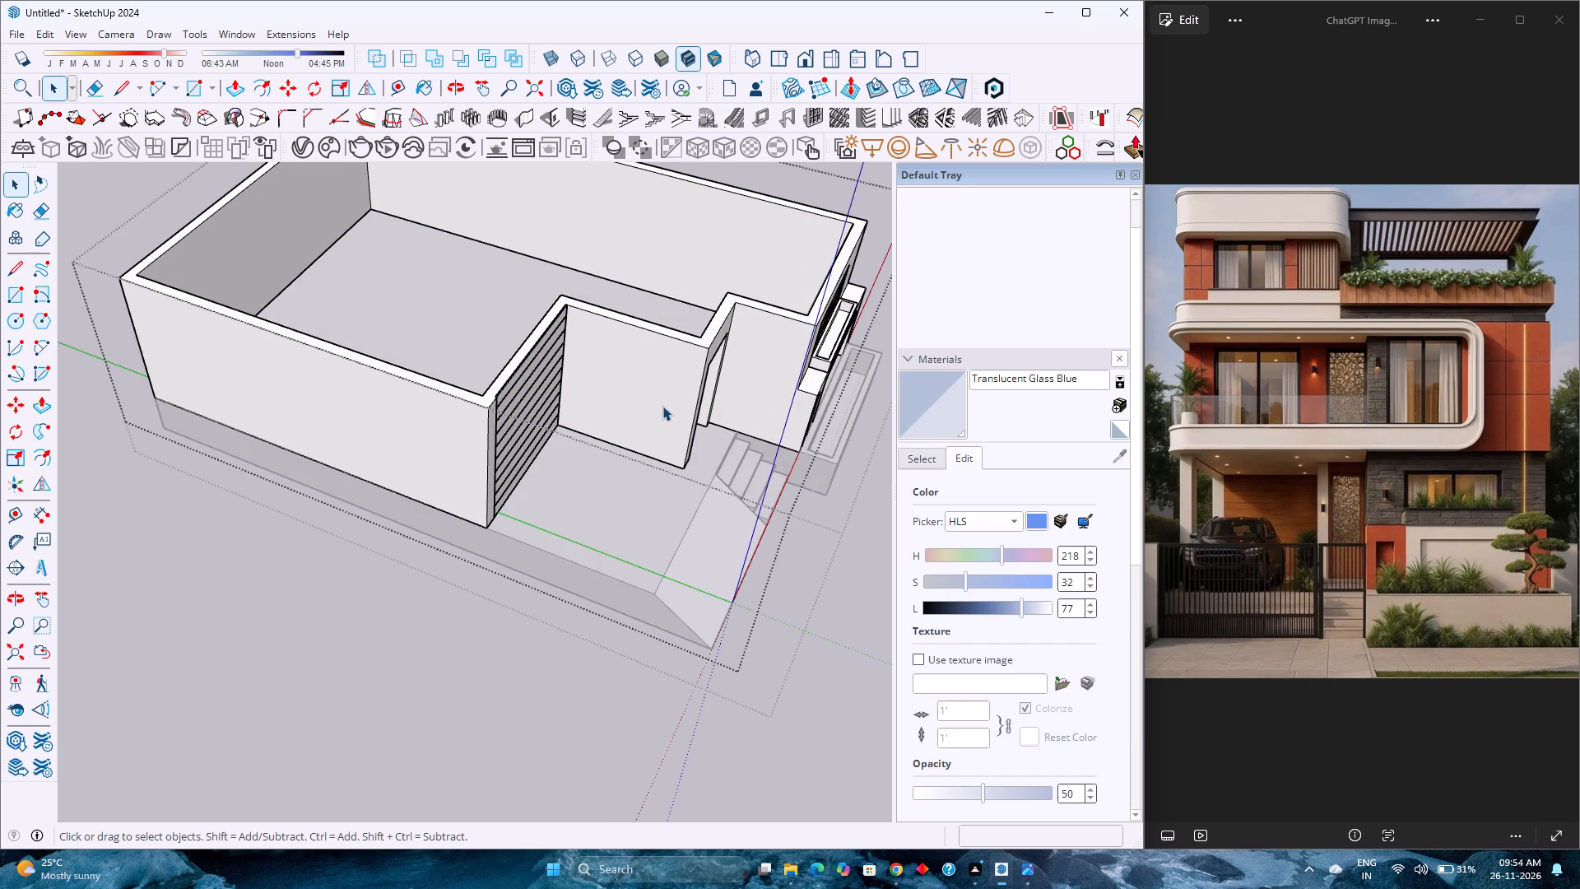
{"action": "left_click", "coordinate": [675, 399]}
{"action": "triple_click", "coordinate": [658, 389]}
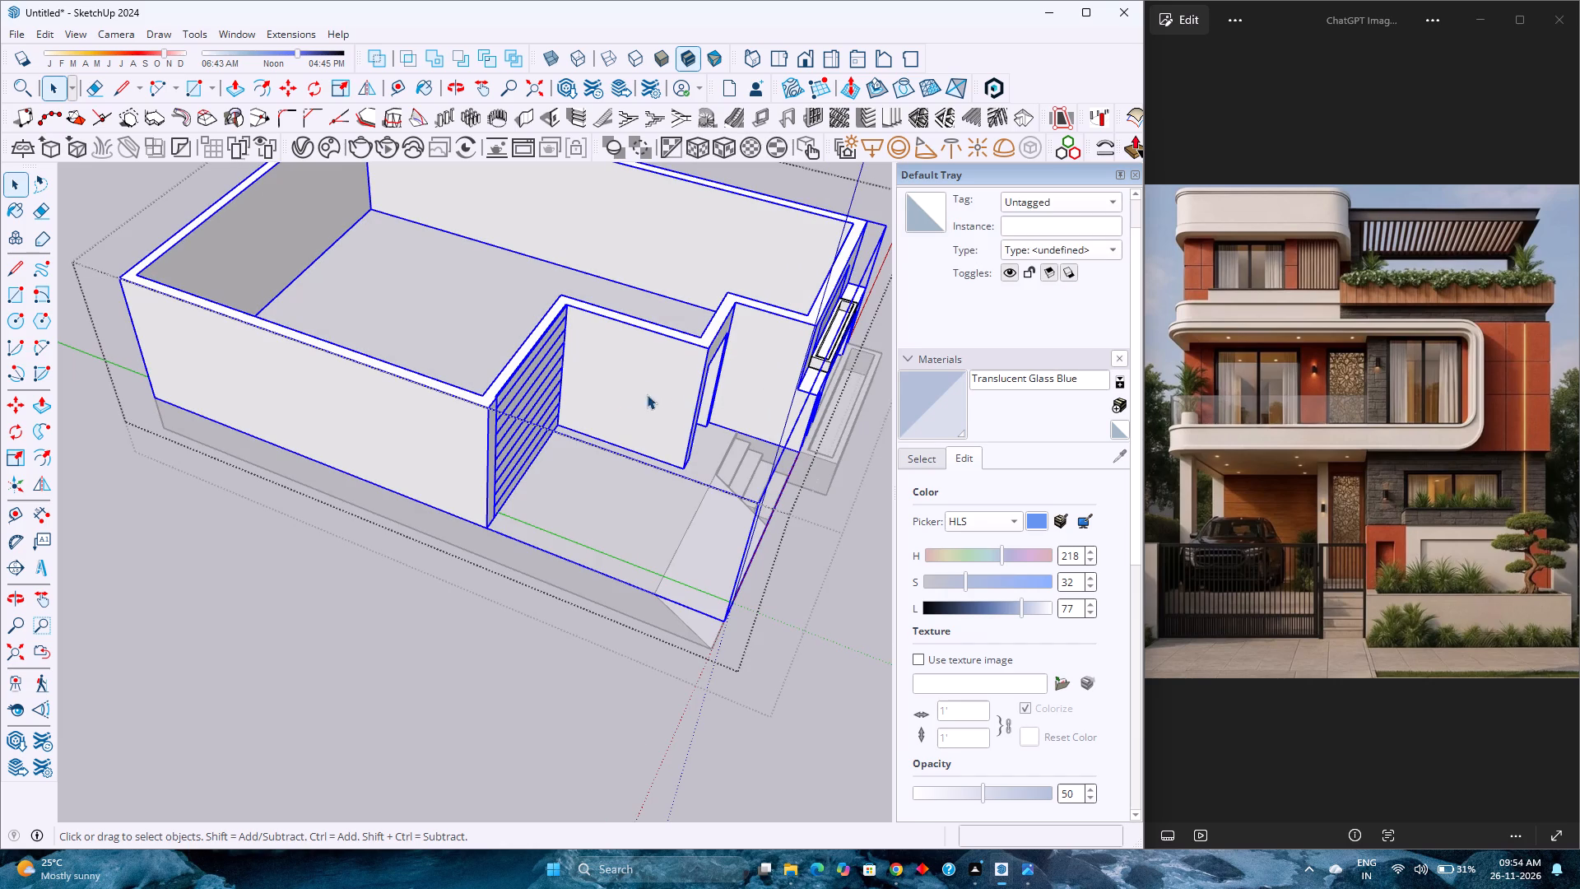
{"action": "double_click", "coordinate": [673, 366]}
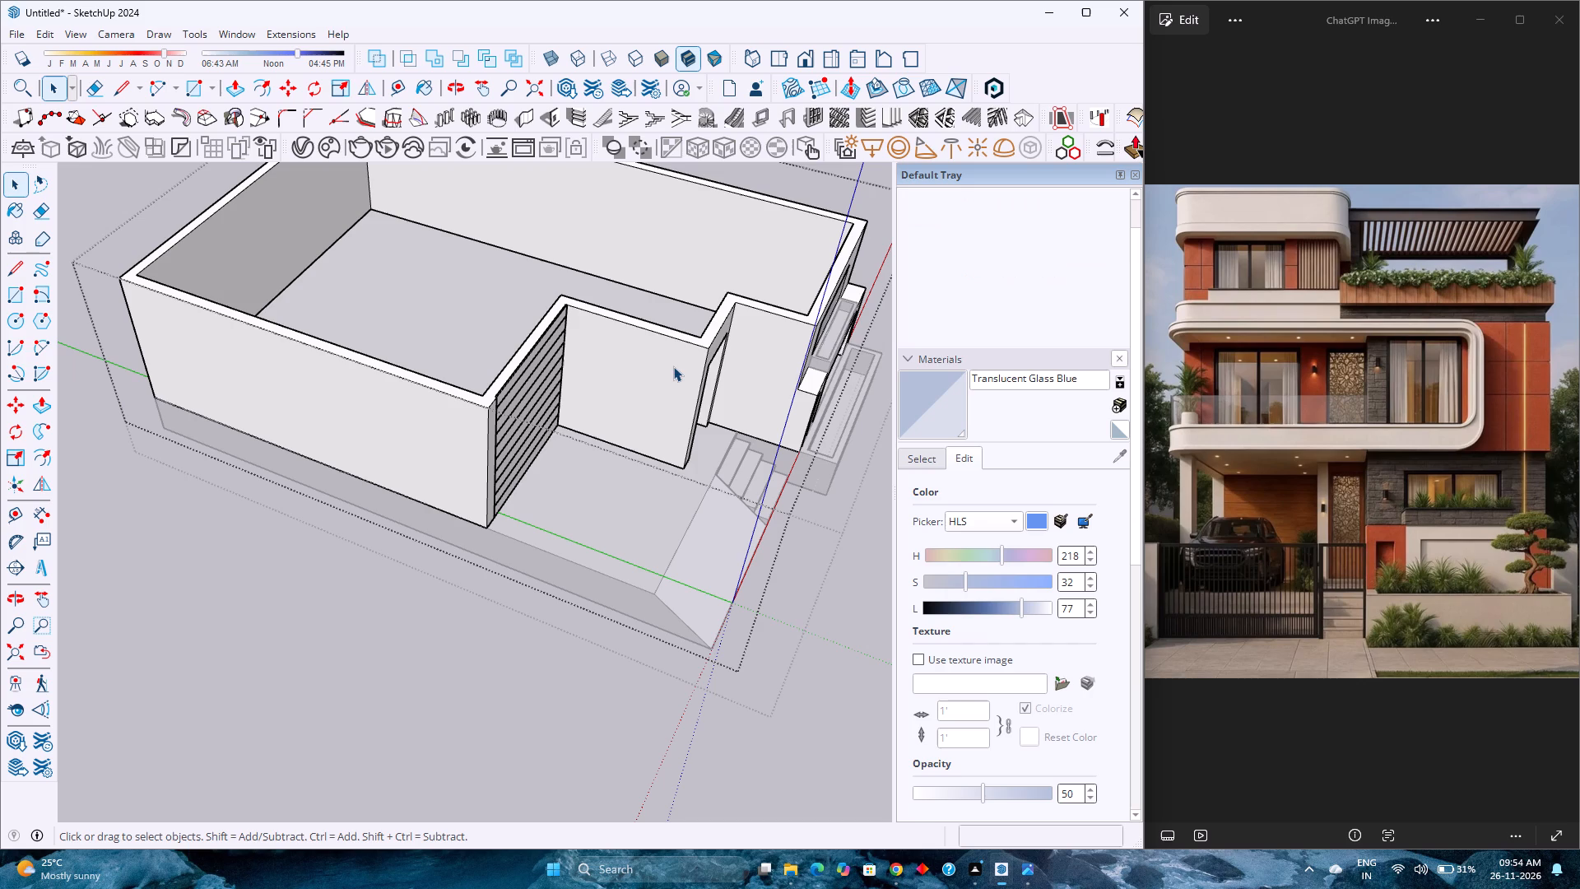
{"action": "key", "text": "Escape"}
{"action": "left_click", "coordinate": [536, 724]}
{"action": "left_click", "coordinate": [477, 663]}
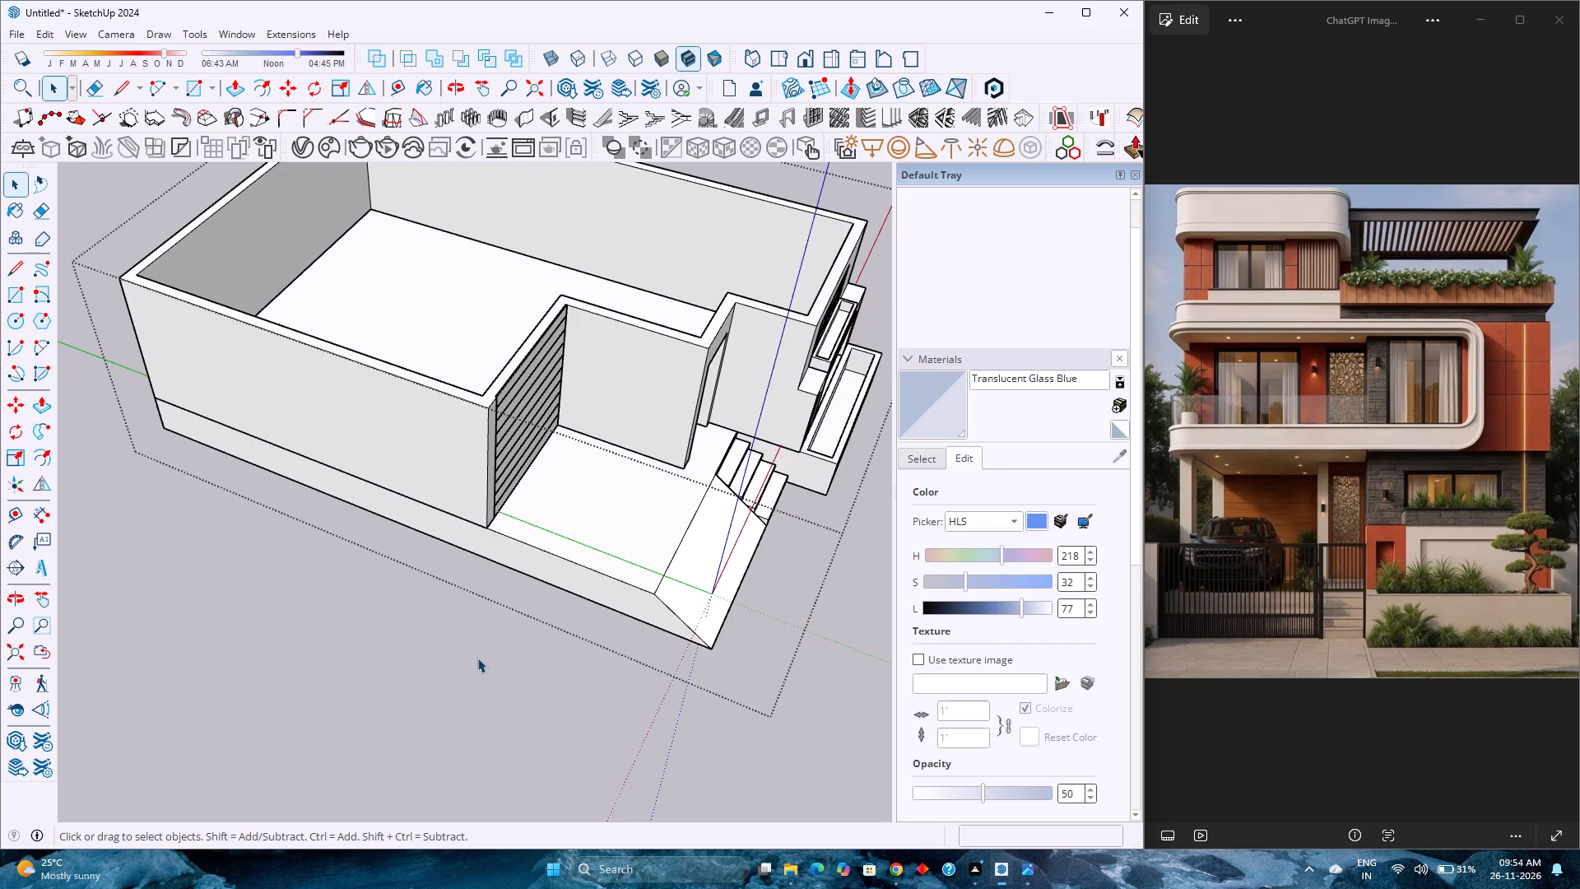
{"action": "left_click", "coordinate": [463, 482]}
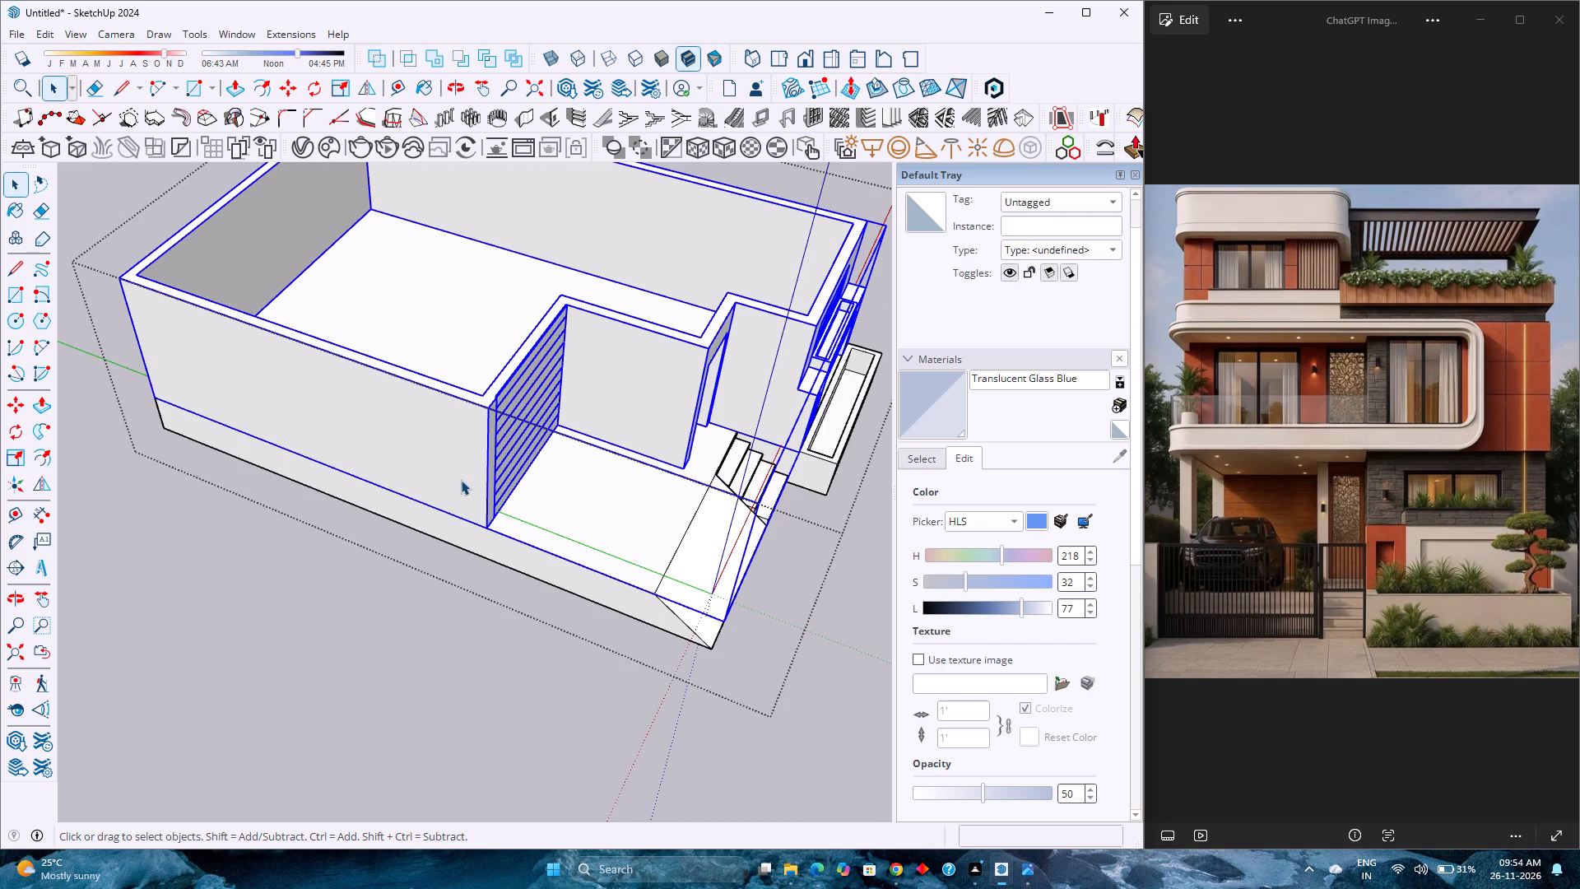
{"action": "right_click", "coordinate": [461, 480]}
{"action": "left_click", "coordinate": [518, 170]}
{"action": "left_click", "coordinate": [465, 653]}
Open the house group and its wall group, and explode the nested group of ground-floor walls.
{"action": "left_click", "coordinate": [458, 472]}
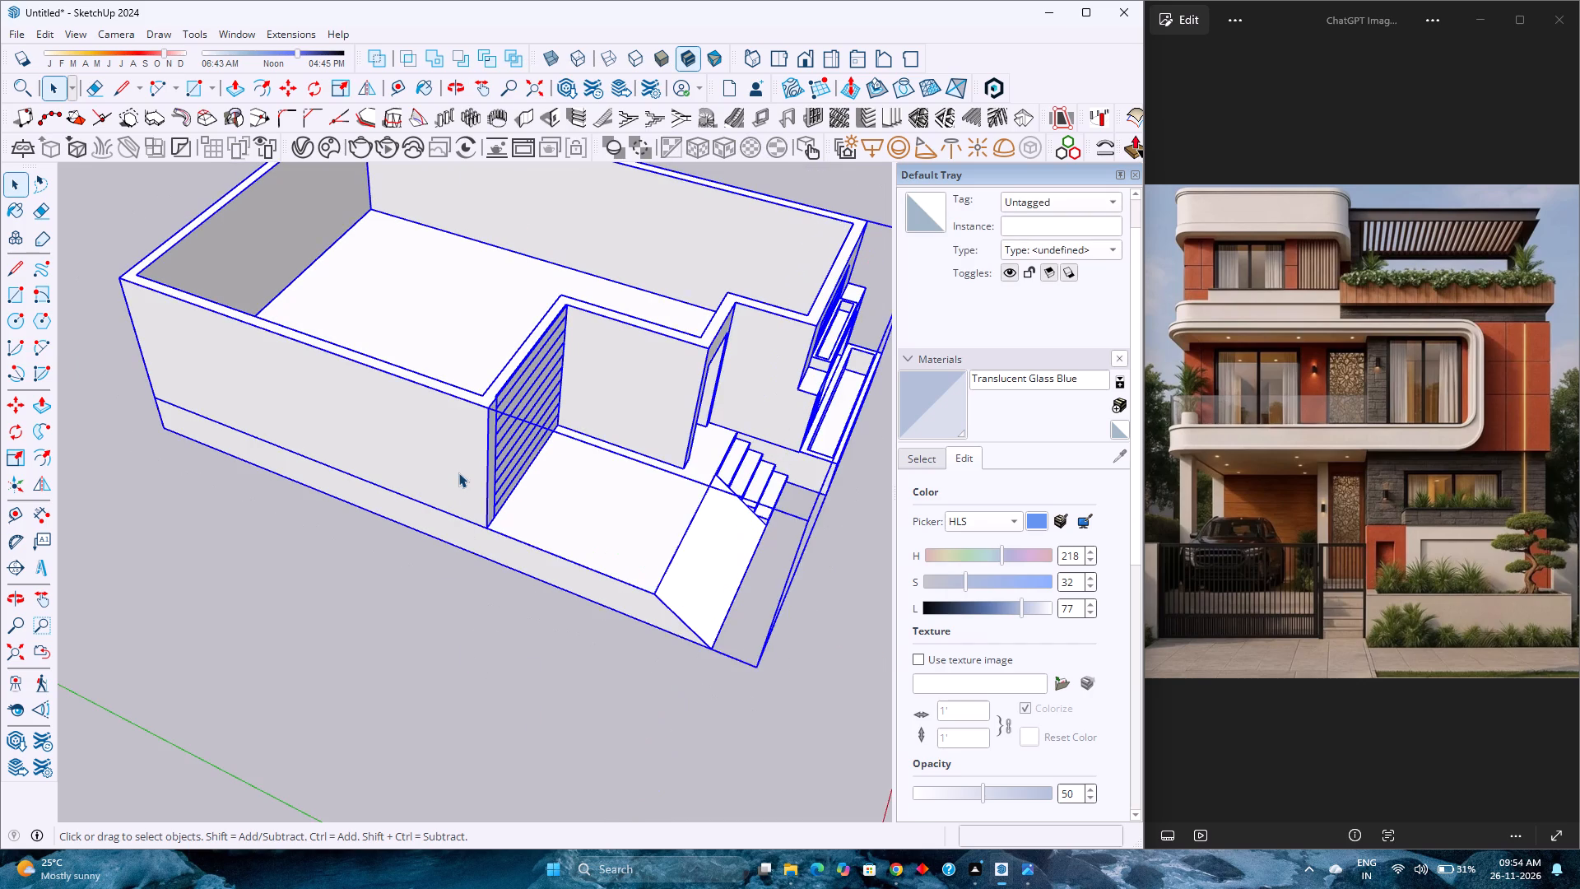
{"action": "left_click", "coordinate": [458, 472]}
{"action": "left_click", "coordinate": [463, 469]}
{"action": "left_click", "coordinate": [463, 469]}
{"action": "middle_click_drag", "start_coordinate": [598, 641], "coordinate": [590, 637]}
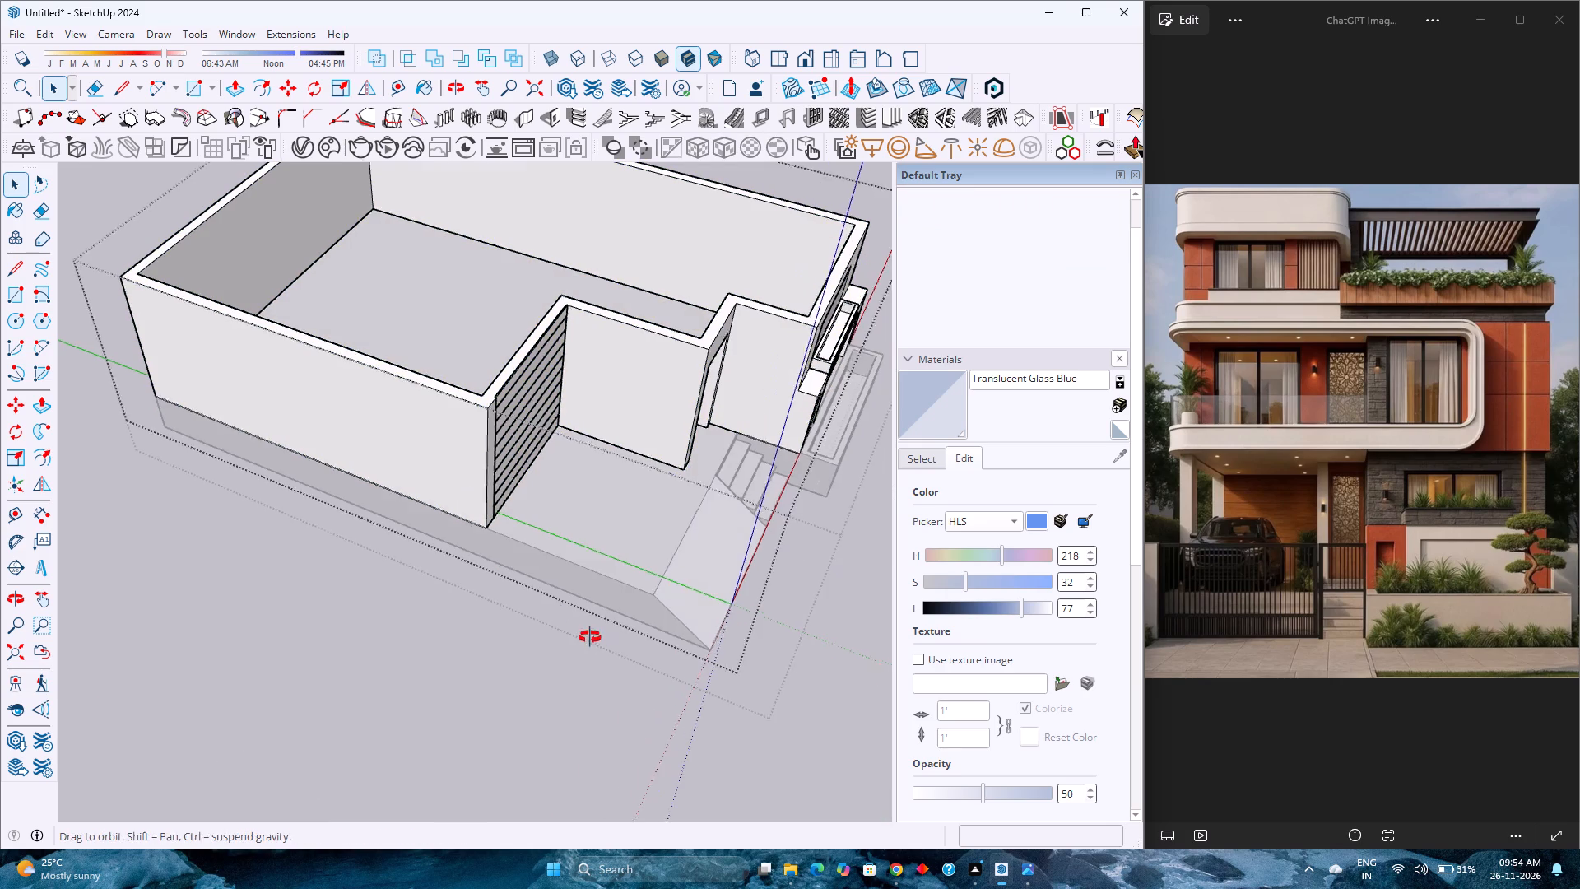
{"action": "middle_click_drag", "start_coordinate": [590, 637], "coordinate": [423, 499]}
{"action": "middle_click", "coordinate": [420, 496]}
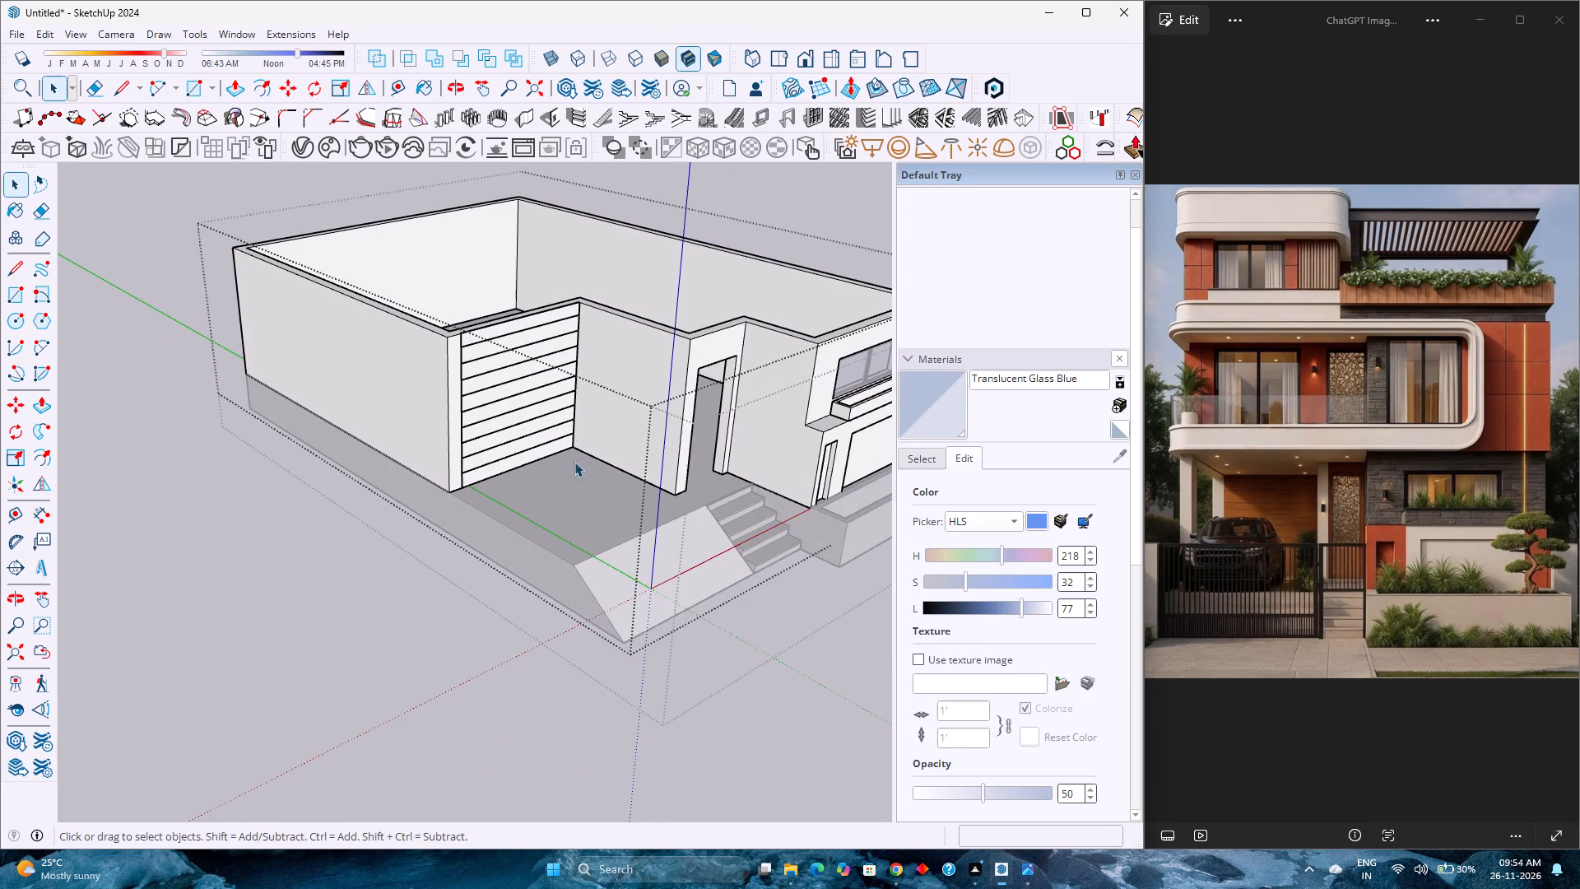
{"action": "left_click_drag", "start_coordinate": [648, 436], "coordinate": [641, 440]}
{"action": "scroll", "coordinate": [622, 454], "scroll_direction": "down", "scroll_amount": 1}
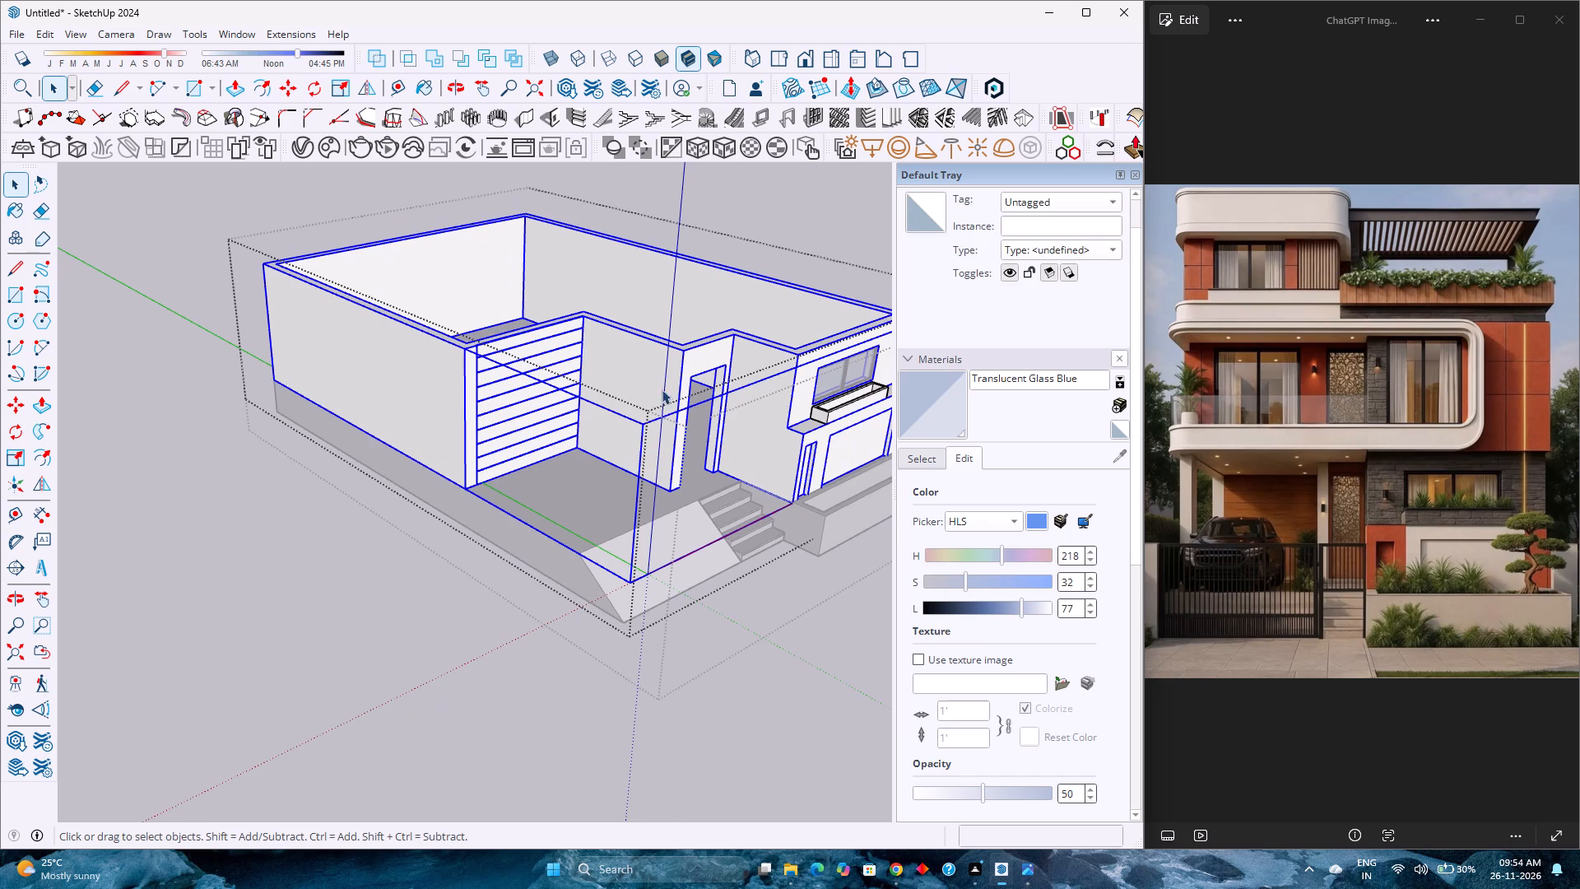
{"action": "right_click", "coordinate": [655, 384]}
{"action": "left_click", "coordinate": [749, 505]}
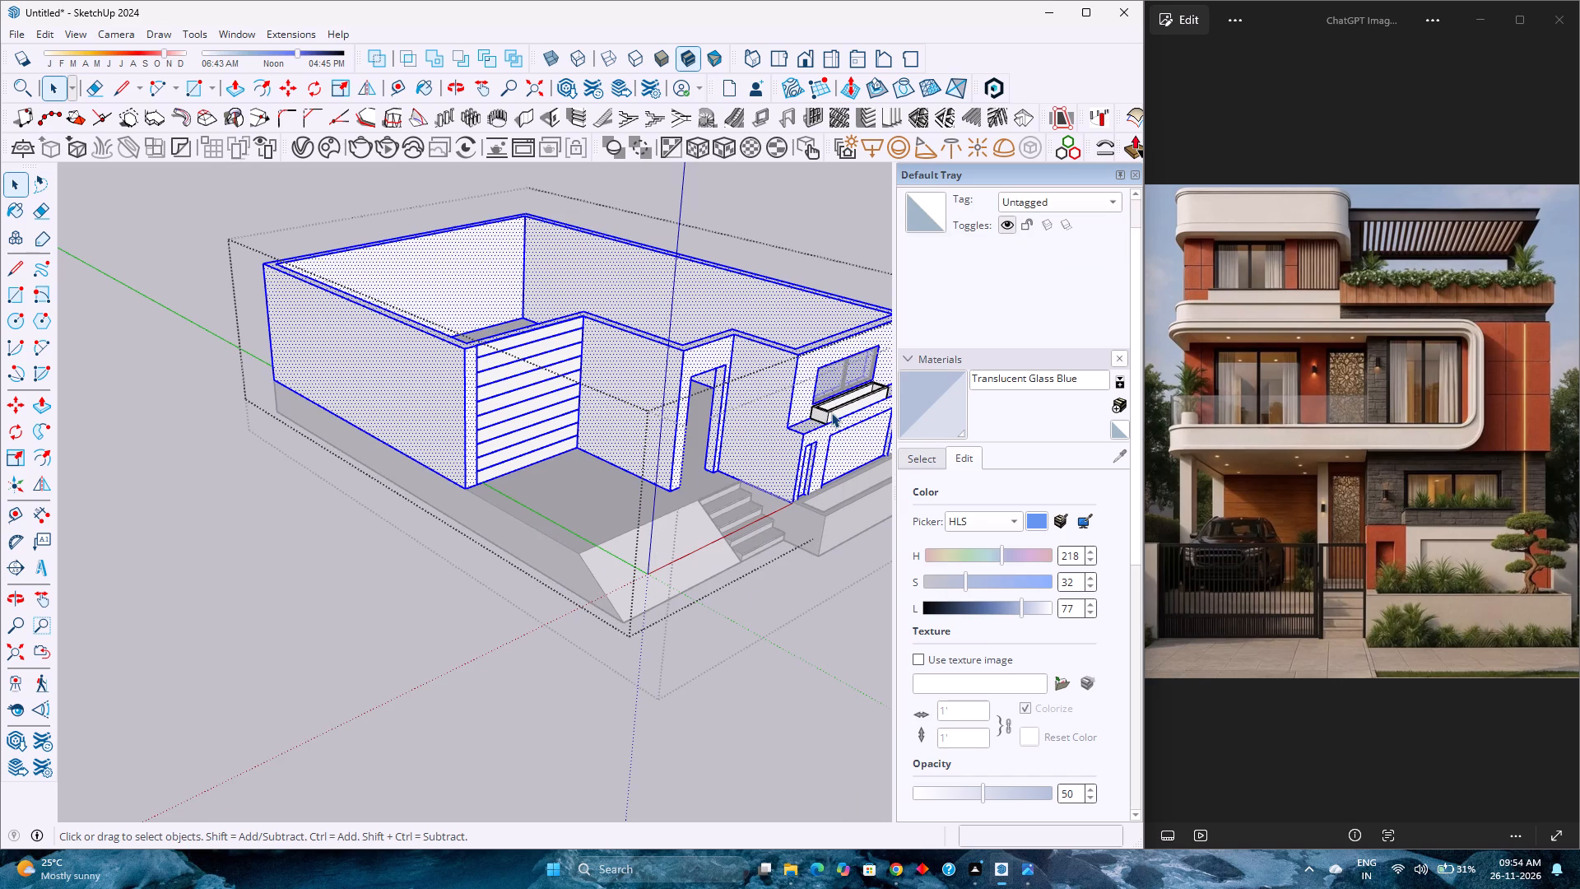
{"action": "left_click", "coordinate": [831, 412], "text": "ctrl"}
{"action": "right_click", "coordinate": [774, 398]}
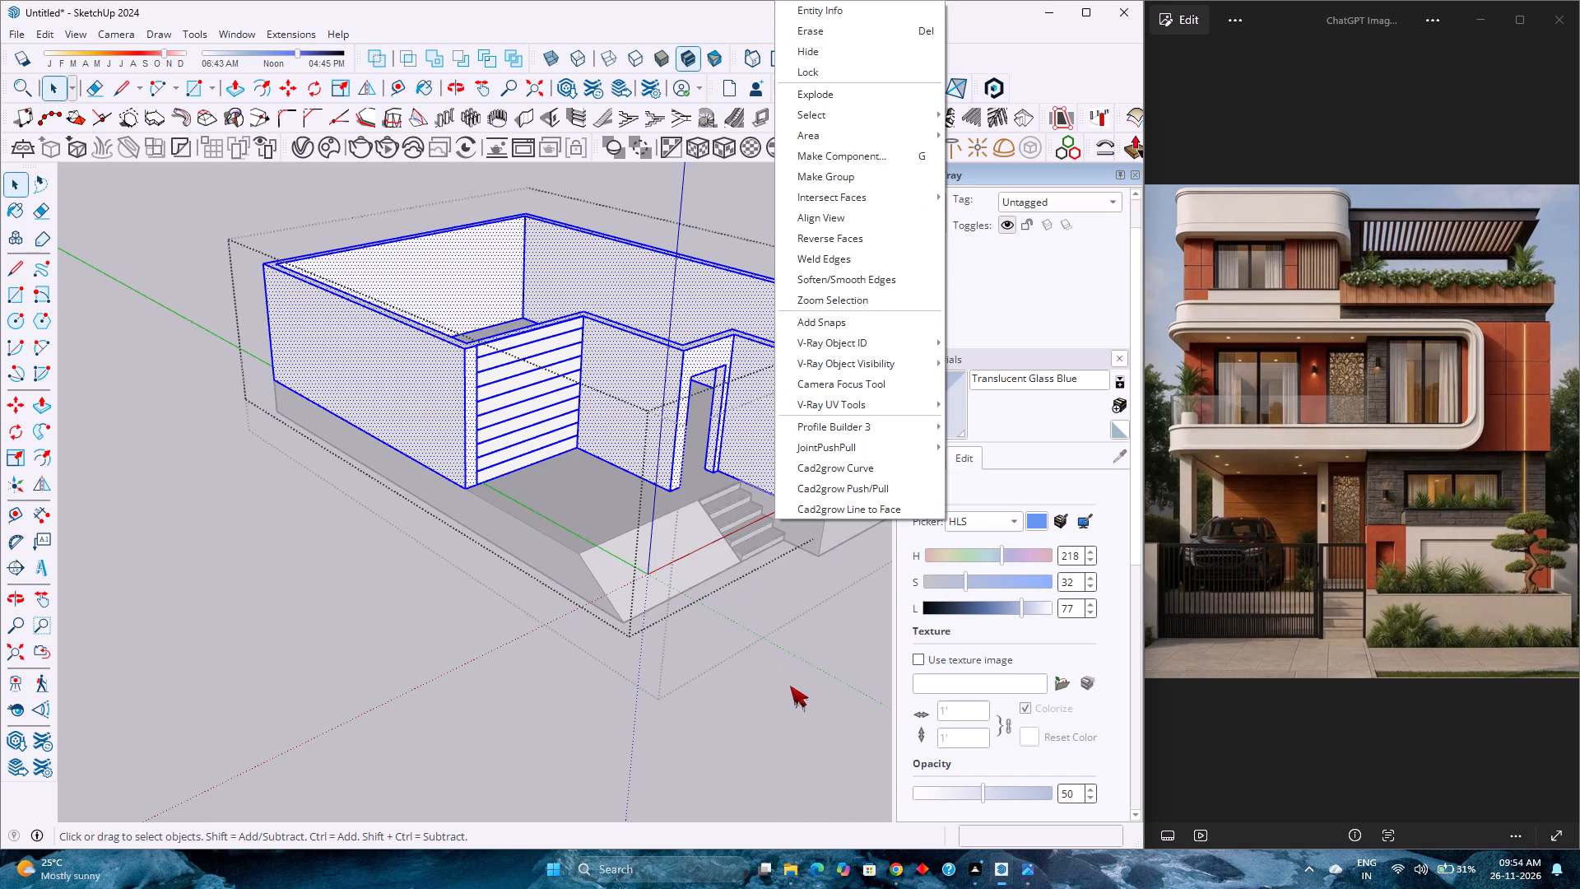
{"action": "left_click", "coordinate": [790, 686]}
Explode the remaining ground-floor wall group within the house group.
{"action": "left_click", "coordinate": [830, 375]}
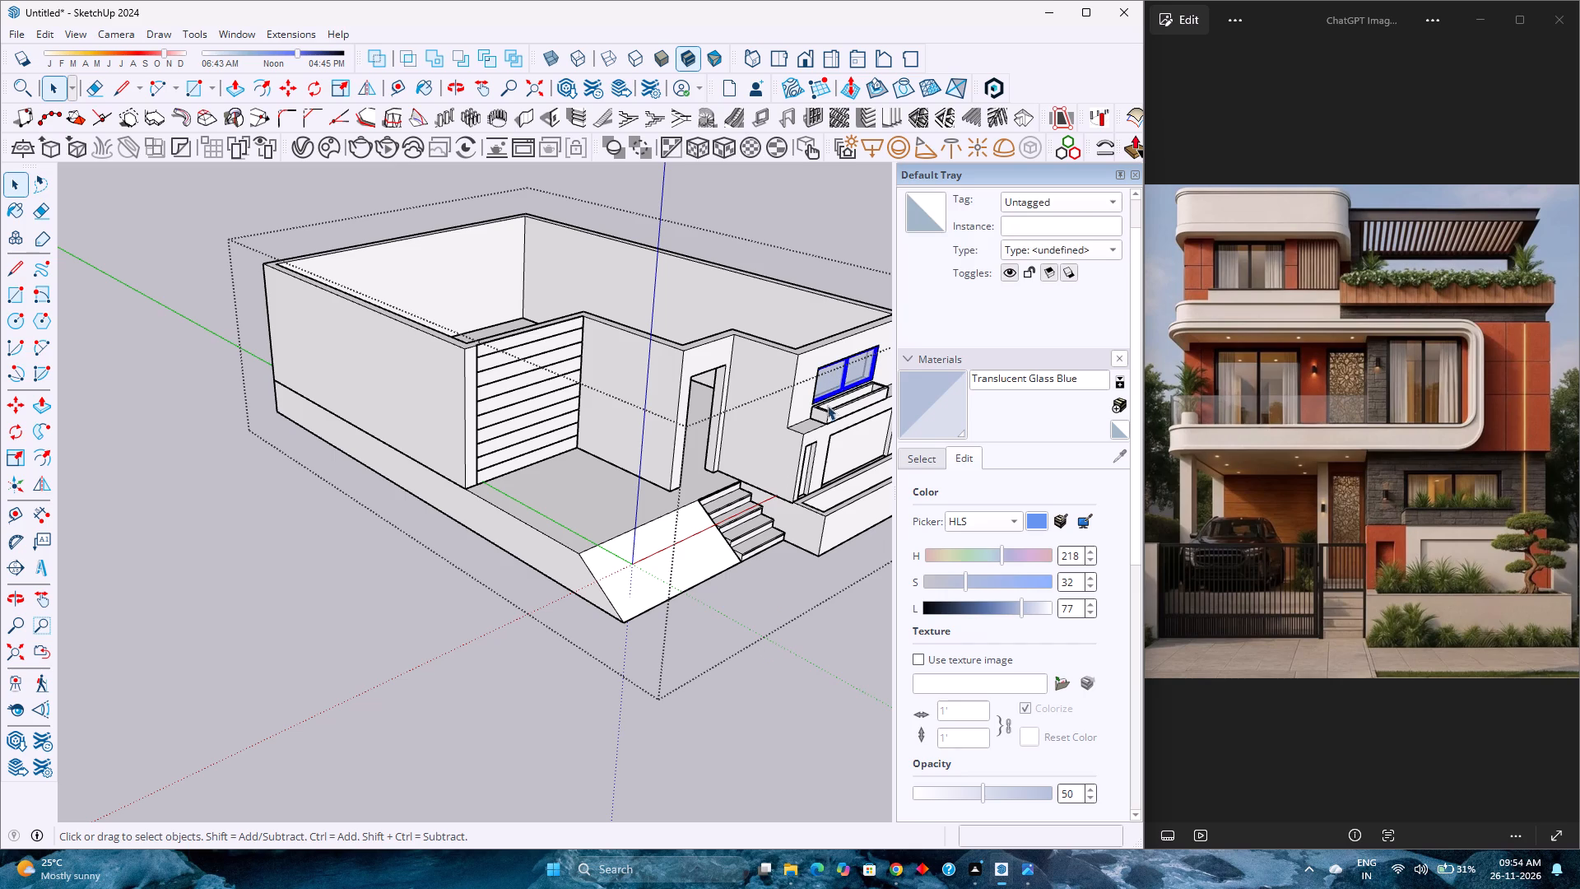
{"action": "scroll", "coordinate": [775, 548], "scroll_direction": "down", "scroll_amount": 1}
{"action": "middle_click_drag", "start_coordinate": [775, 548], "coordinate": [694, 604], "text": "shift"}
{"action": "scroll", "coordinate": [734, 443], "scroll_direction": "up", "scroll_amount": 4}
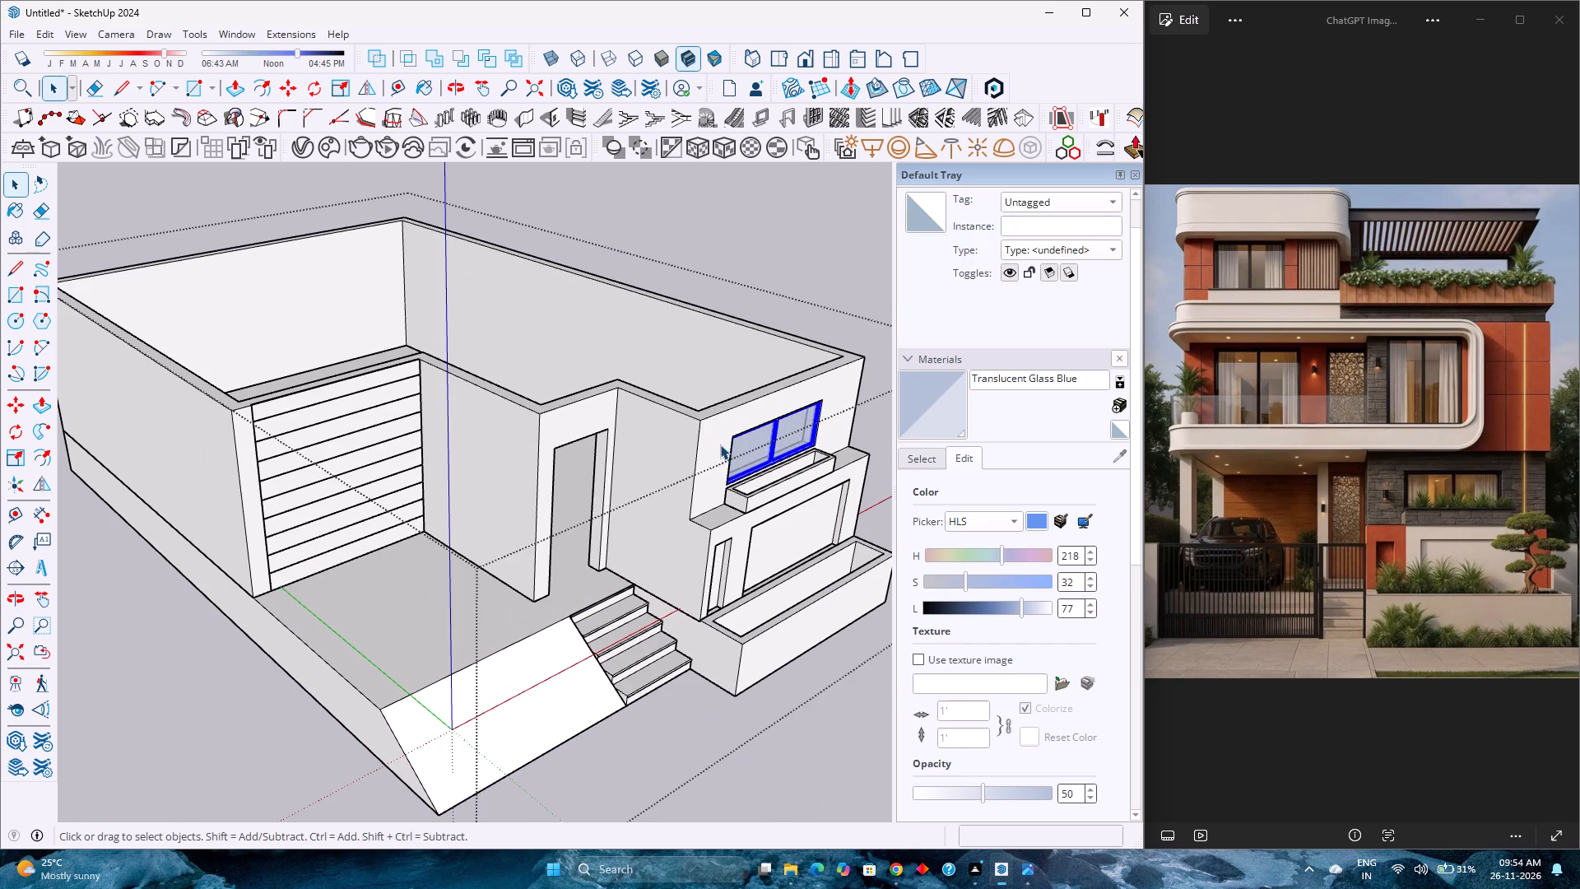
{"action": "left_click", "coordinate": [720, 444]}
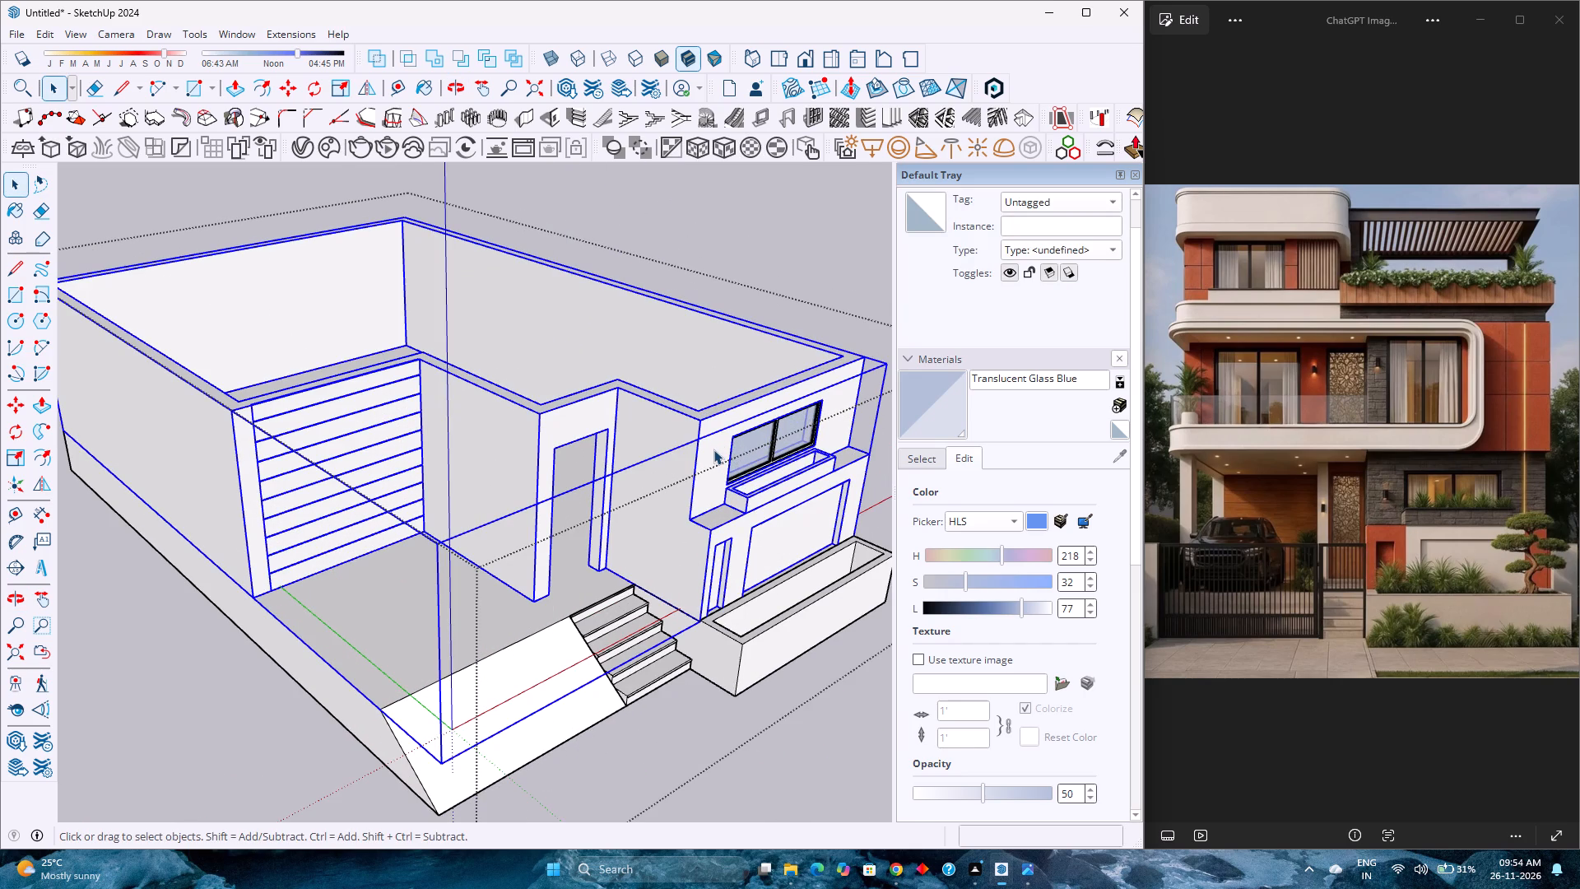
{"action": "right_click", "coordinate": [712, 449]}
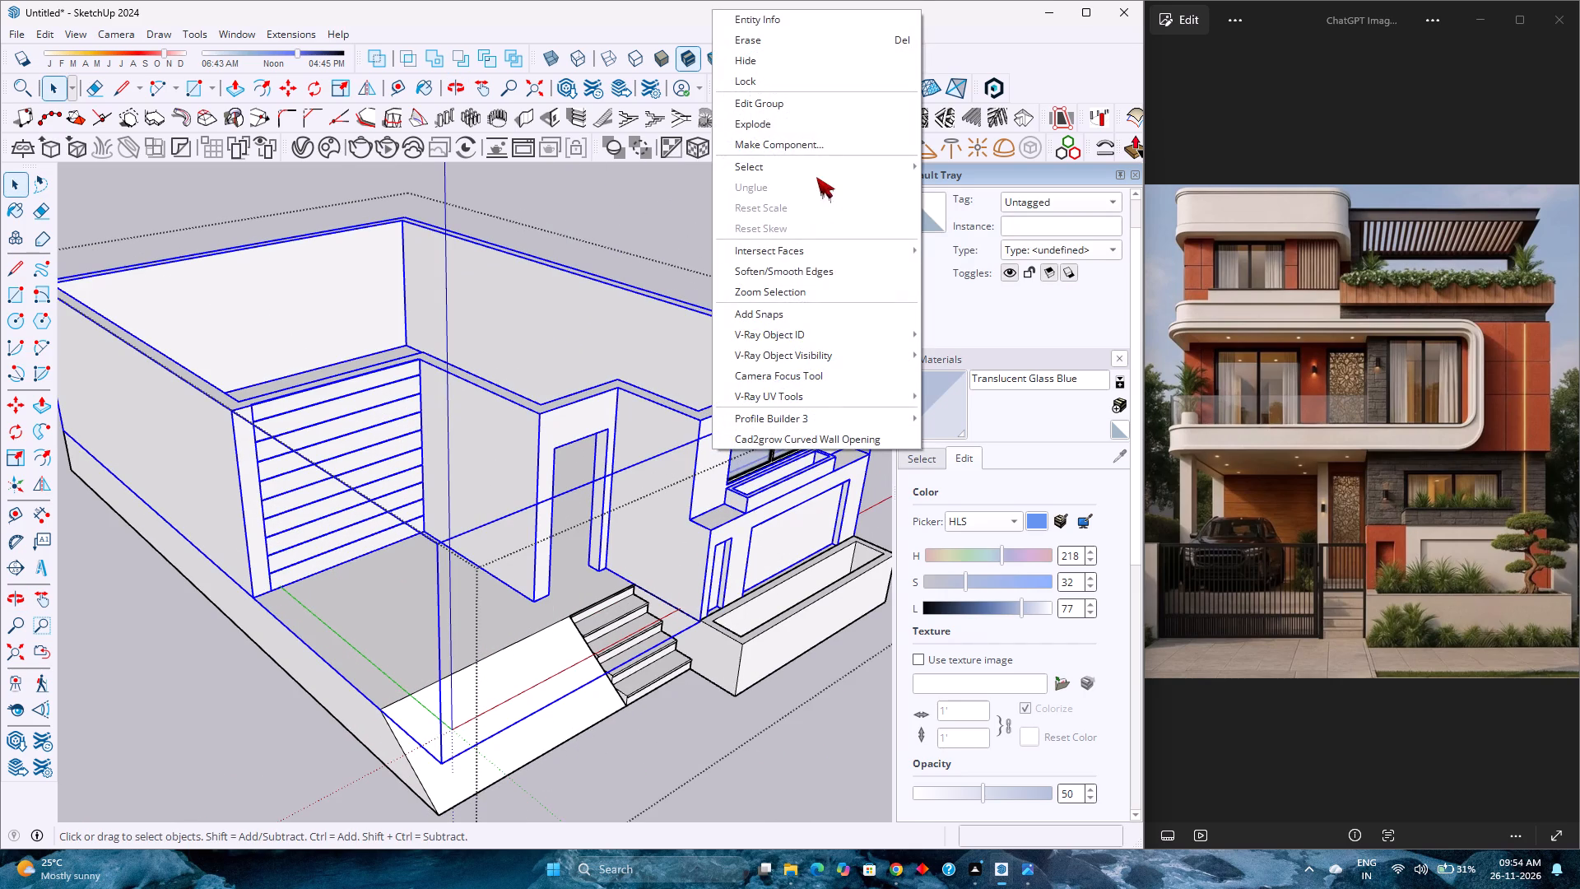
{"action": "left_click", "coordinate": [813, 131]}
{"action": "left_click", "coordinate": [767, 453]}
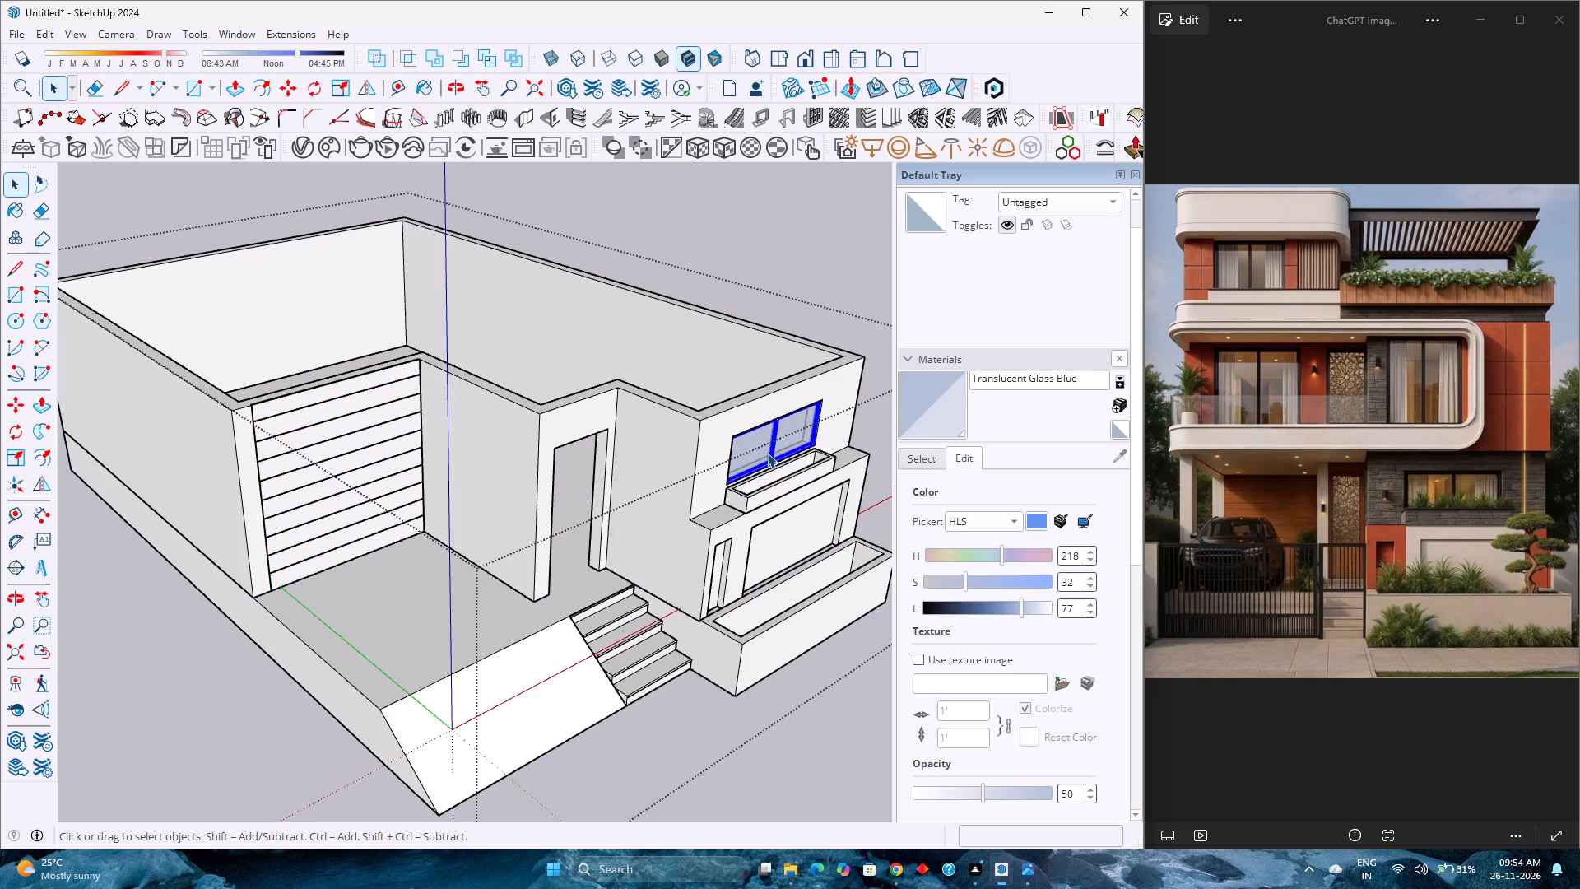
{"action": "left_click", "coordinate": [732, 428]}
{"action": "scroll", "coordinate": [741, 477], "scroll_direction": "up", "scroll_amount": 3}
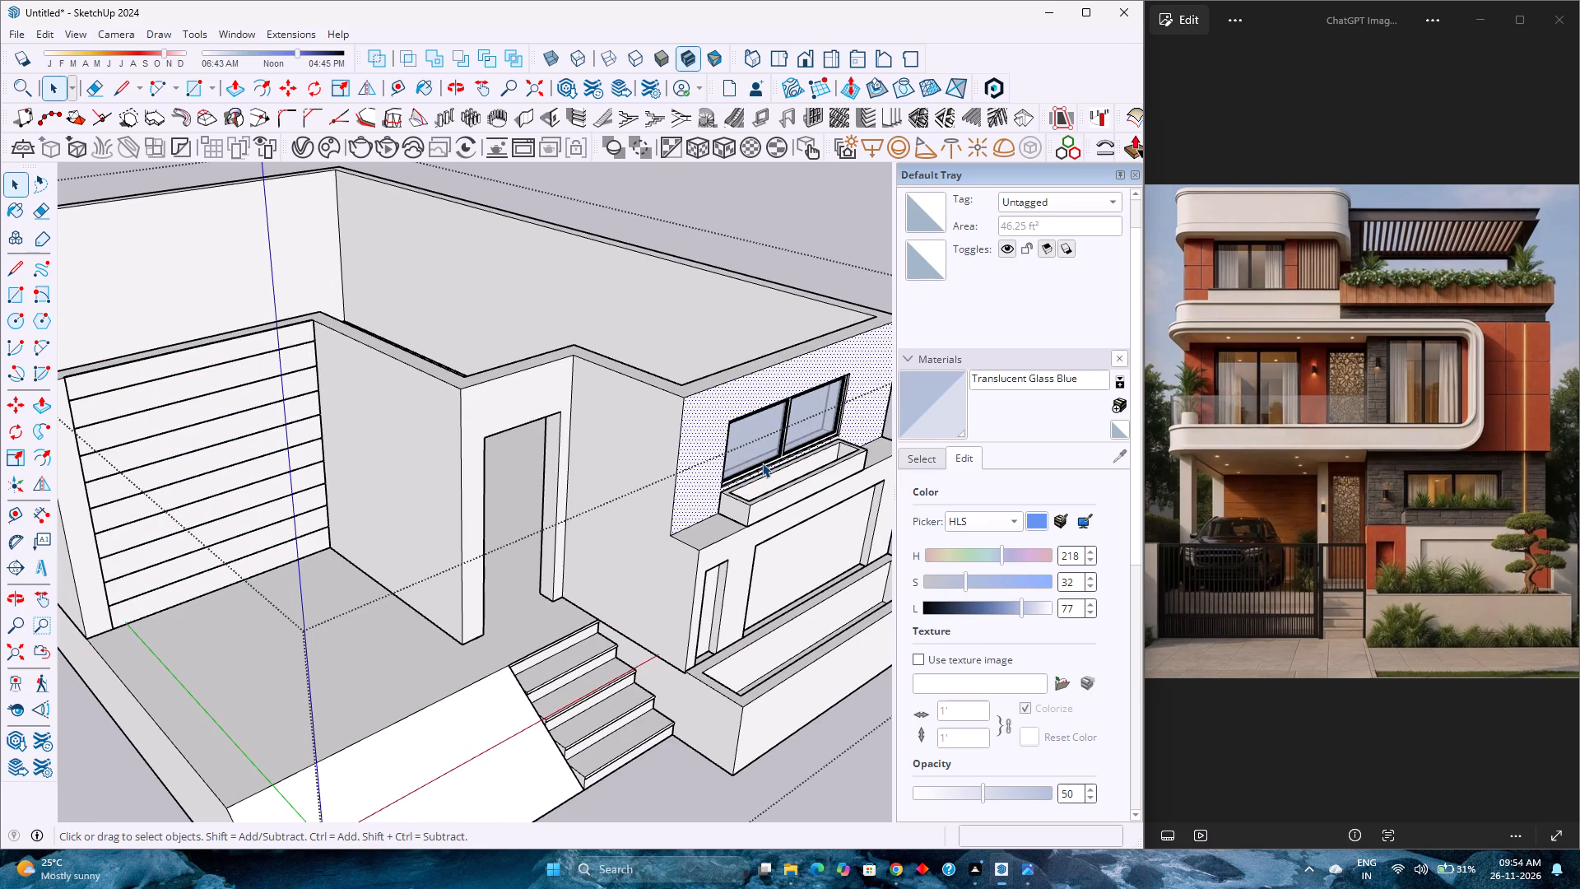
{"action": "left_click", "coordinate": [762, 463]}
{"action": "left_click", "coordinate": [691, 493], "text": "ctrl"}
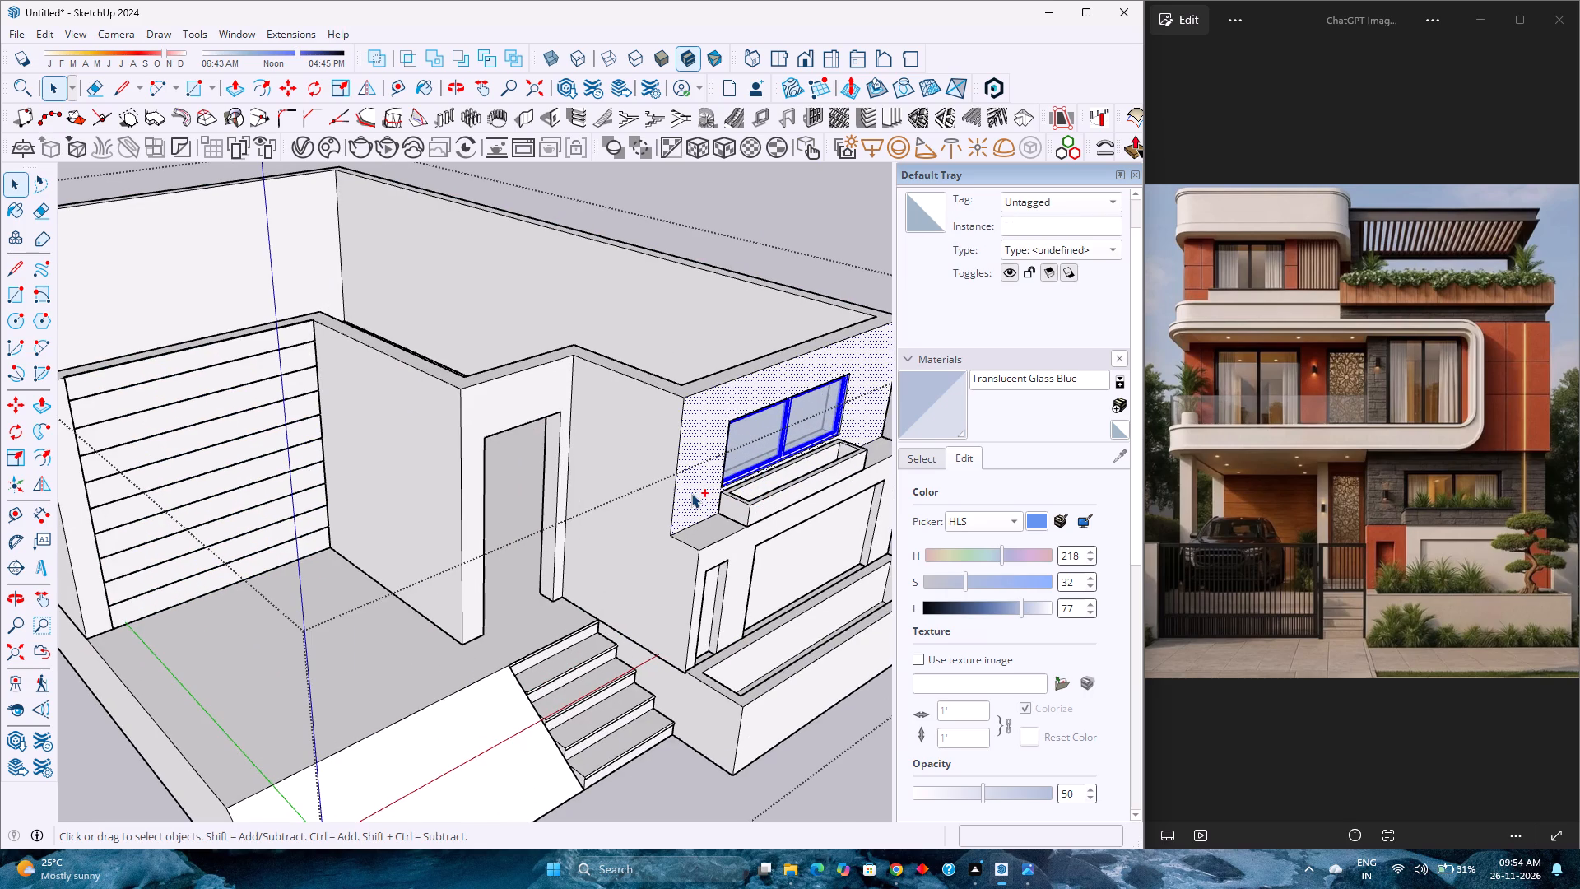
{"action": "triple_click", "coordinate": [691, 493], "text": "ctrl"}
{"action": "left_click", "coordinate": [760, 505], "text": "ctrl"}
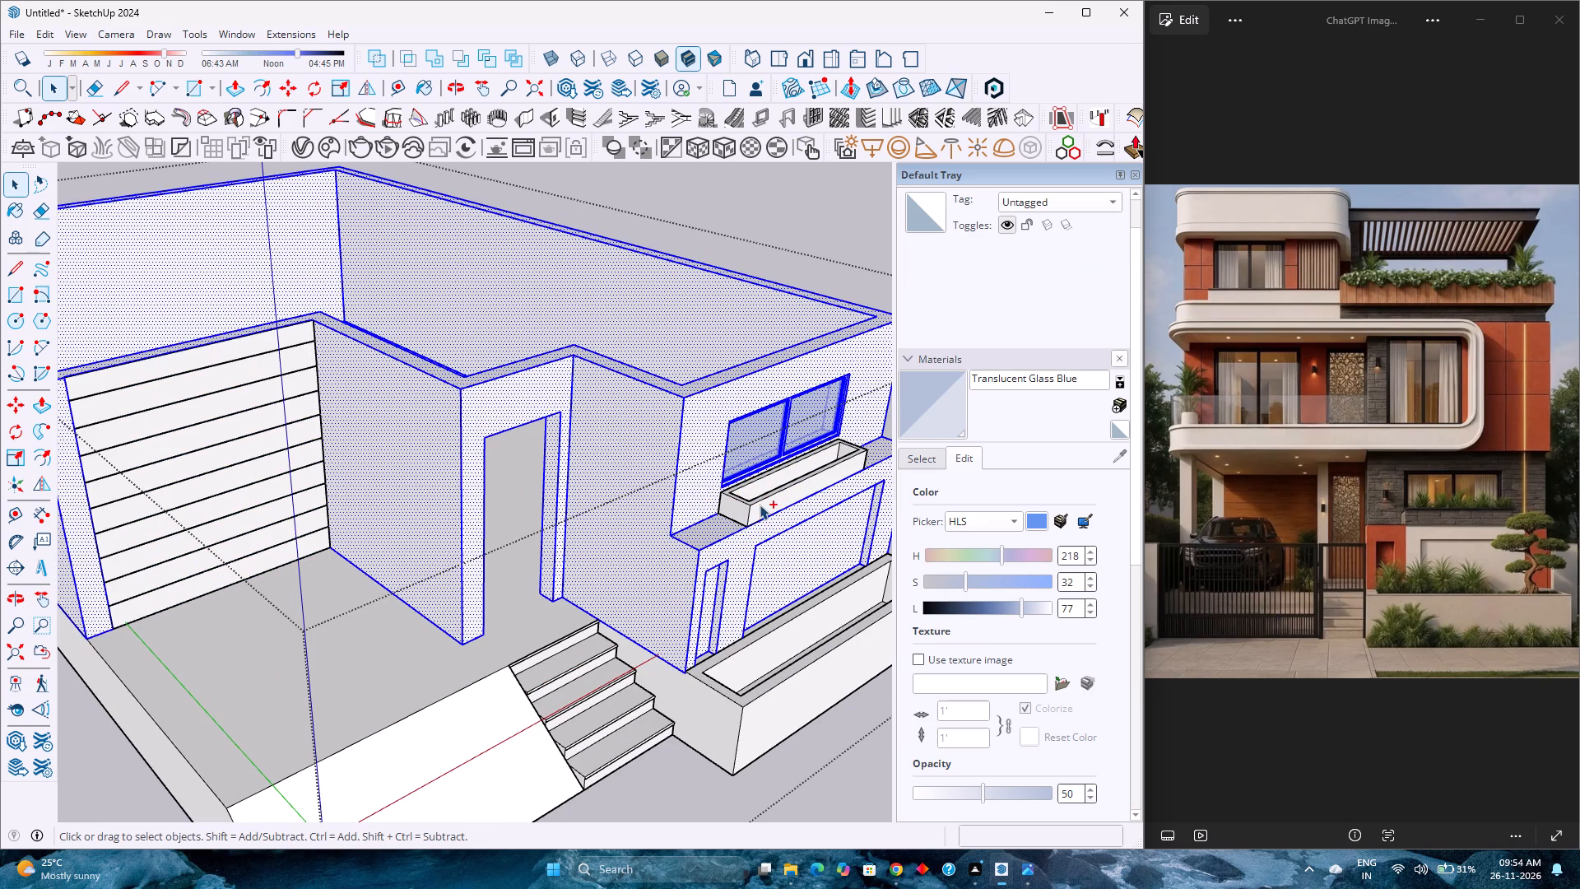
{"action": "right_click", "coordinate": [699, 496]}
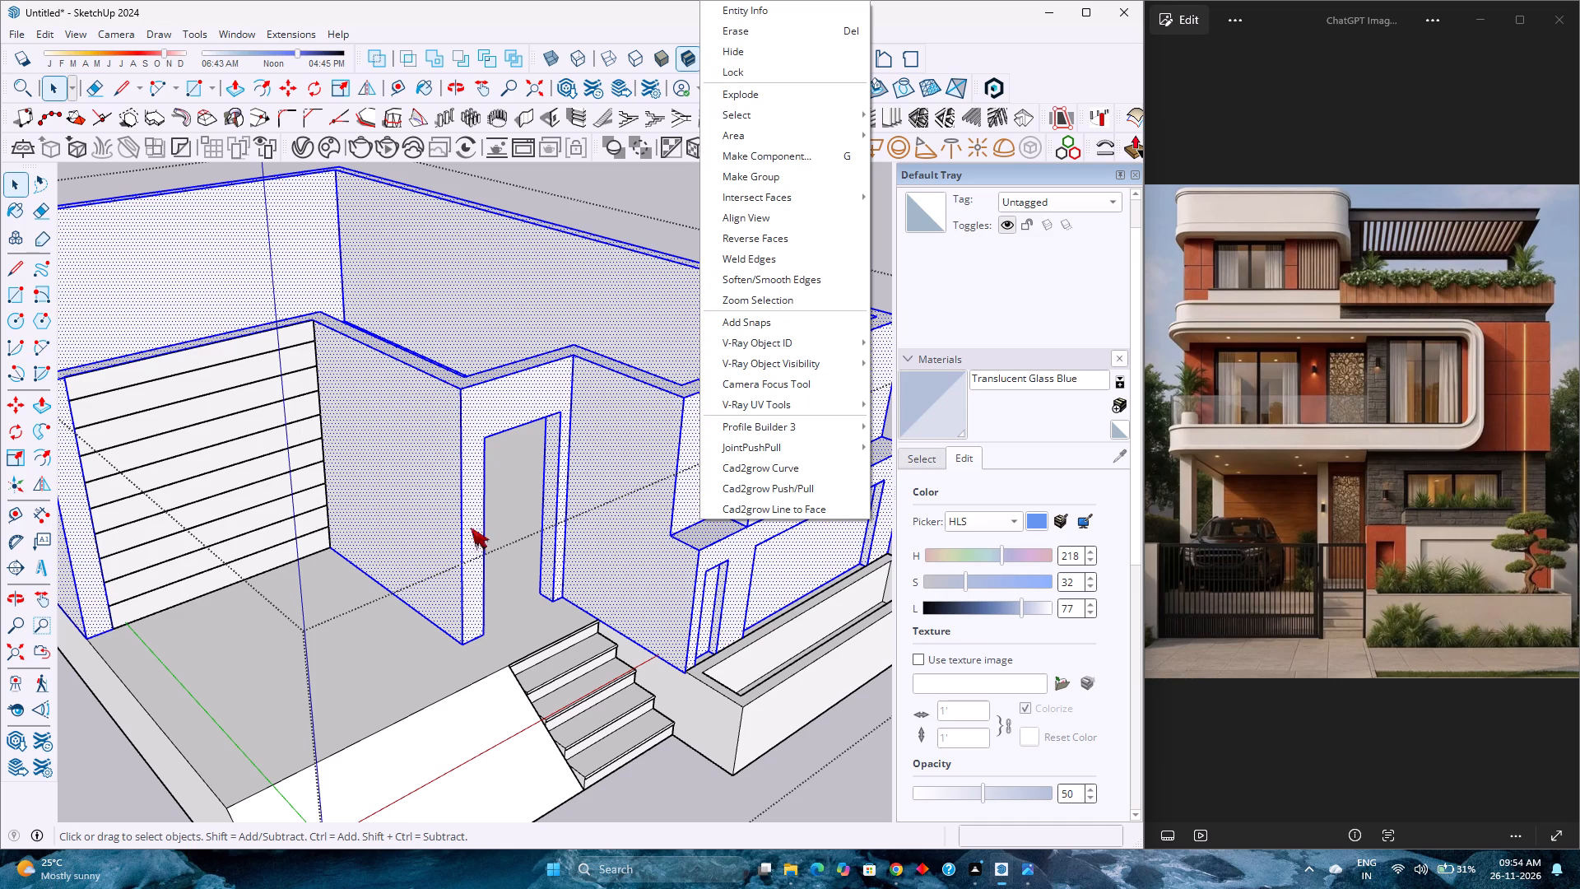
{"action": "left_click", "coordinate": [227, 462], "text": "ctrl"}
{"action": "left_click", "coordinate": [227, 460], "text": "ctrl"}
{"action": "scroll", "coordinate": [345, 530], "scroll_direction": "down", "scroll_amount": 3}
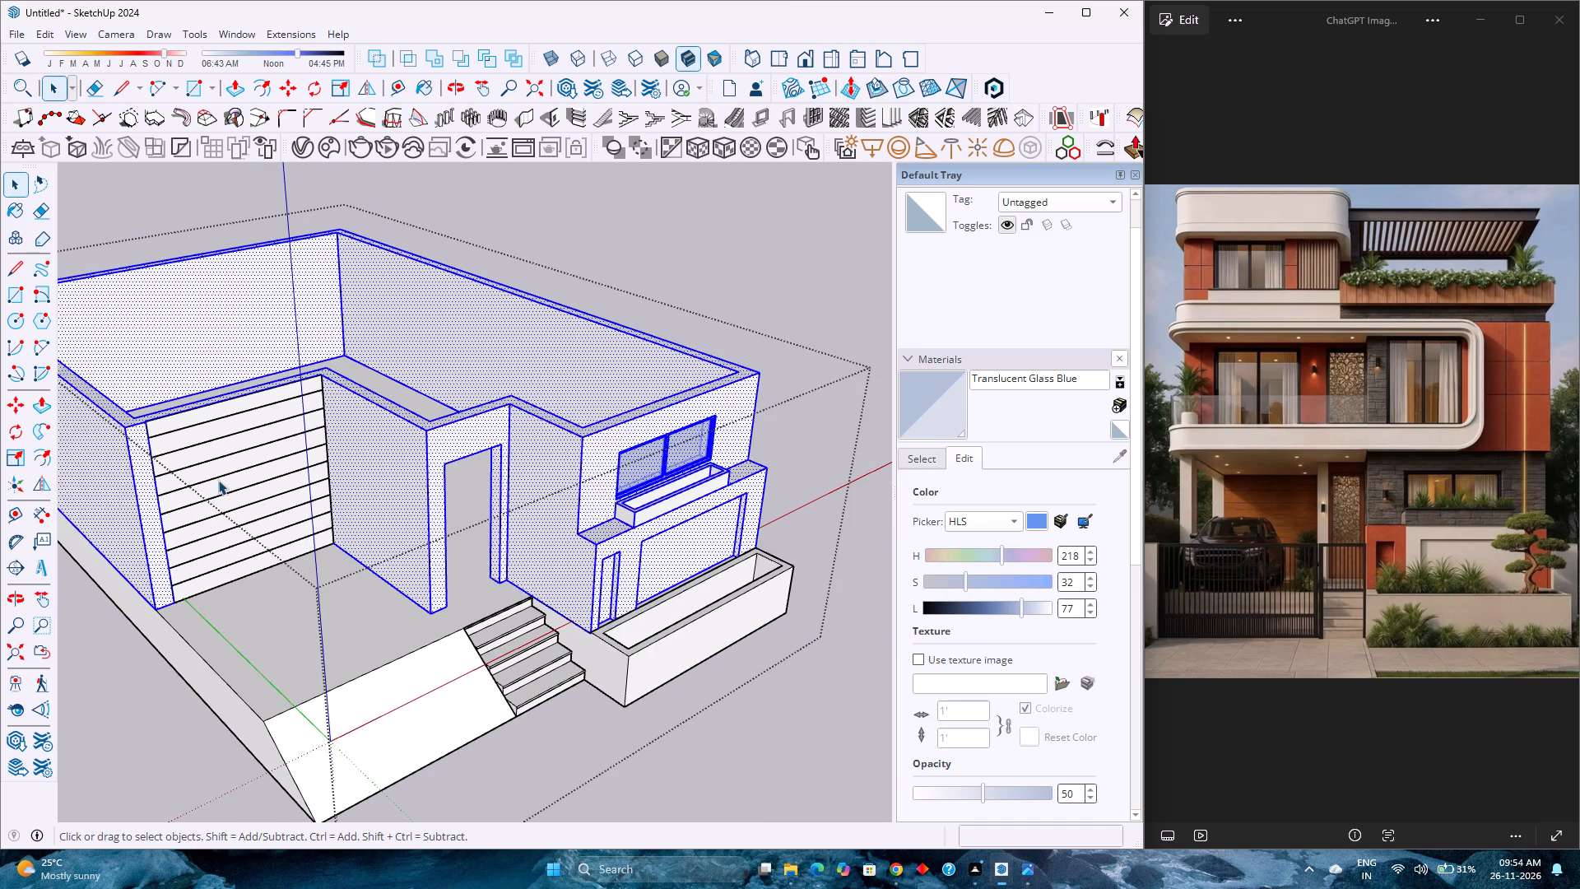
Group the ground-floor walls together with the garage bay's slatted panel, the front window and the planter box beneath it.
{"action": "left_click", "coordinate": [217, 477]}
{"action": "left_click", "coordinate": [368, 464], "text": "ctrl"}
{"action": "triple_click", "coordinate": [368, 464], "text": "ctrl"}
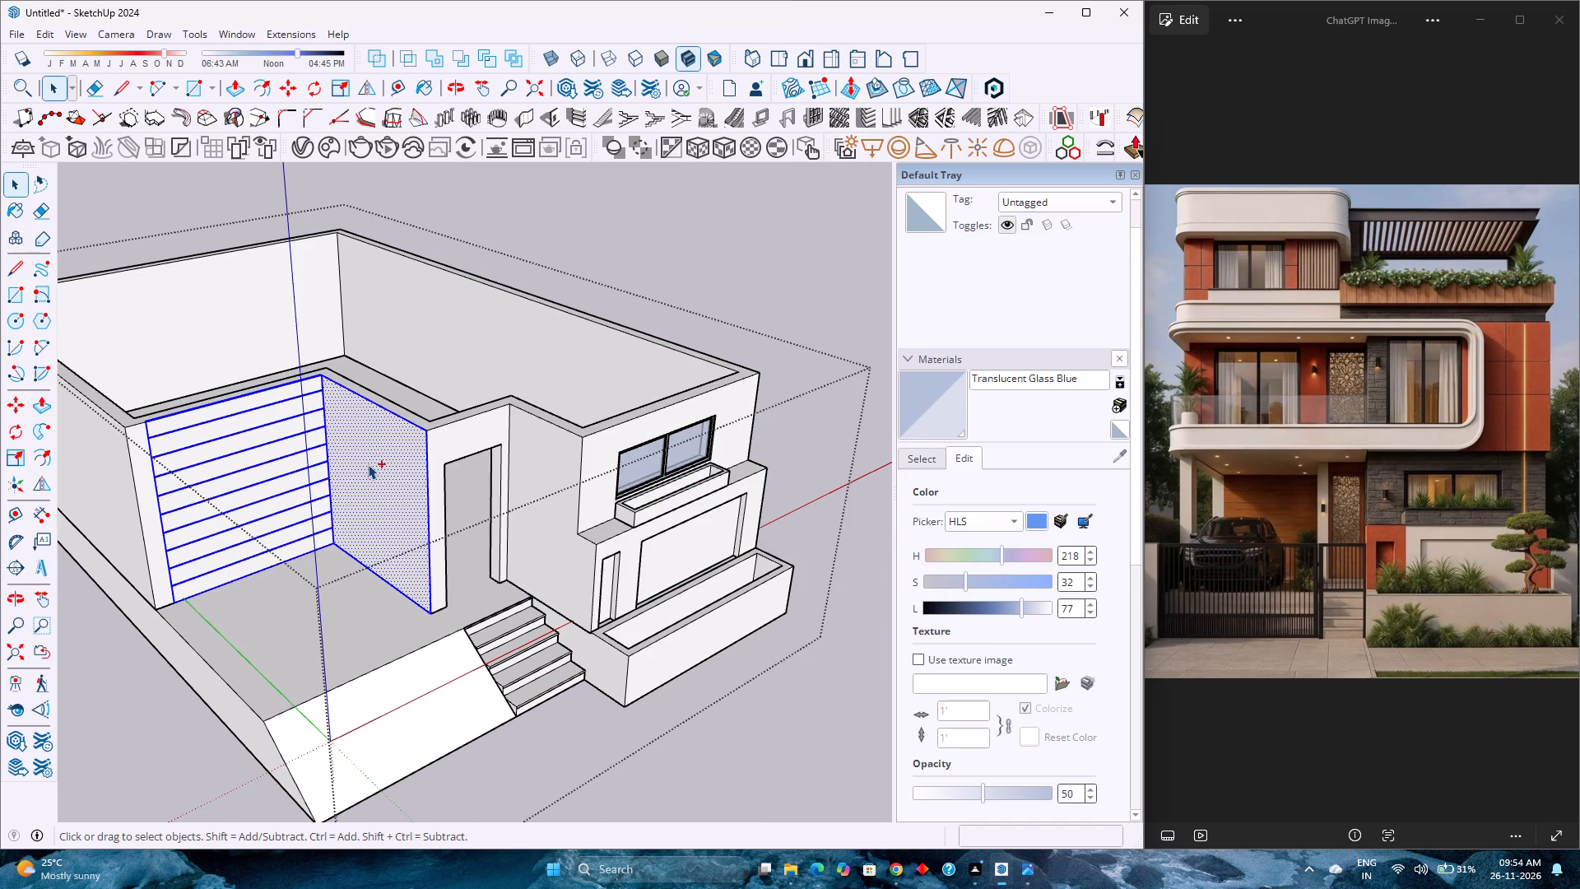
{"action": "left_click", "coordinate": [368, 464], "text": "ctrl"}
{"action": "left_click", "coordinate": [626, 512], "text": "ctrl"}
{"action": "scroll", "coordinate": [639, 487], "scroll_direction": "up", "scroll_amount": 3, "text": "ctrl"}
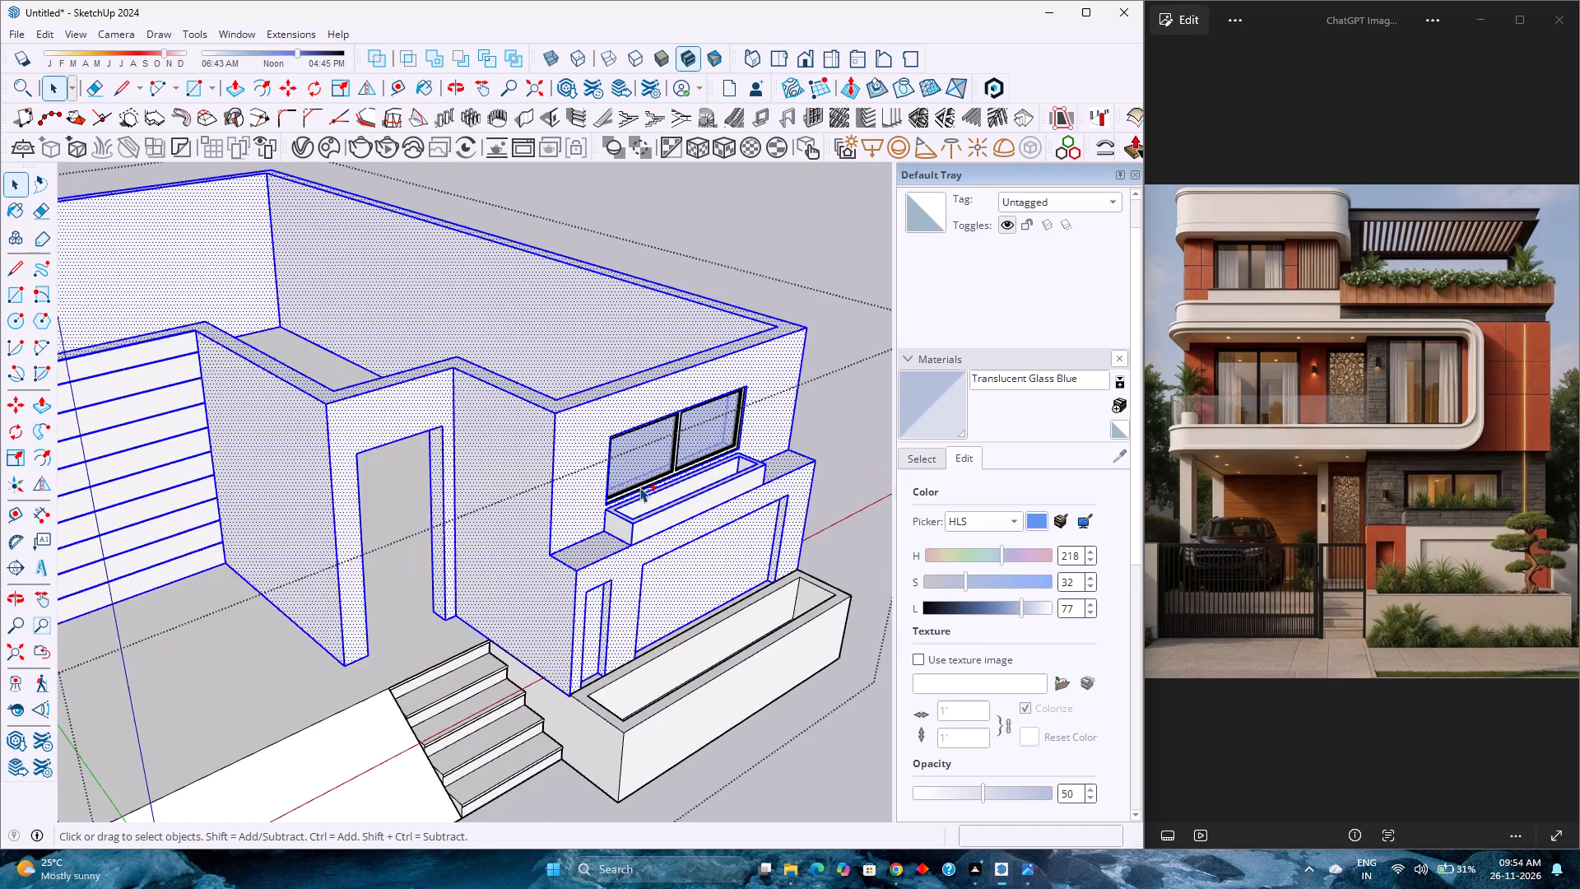
{"action": "scroll", "coordinate": [639, 487], "scroll_direction": "up", "scroll_amount": 10, "text": "ctrl"}
{"action": "left_click", "coordinate": [634, 486], "text": "ctrl"}
{"action": "scroll", "coordinate": [624, 496], "scroll_direction": "down", "scroll_amount": 4}
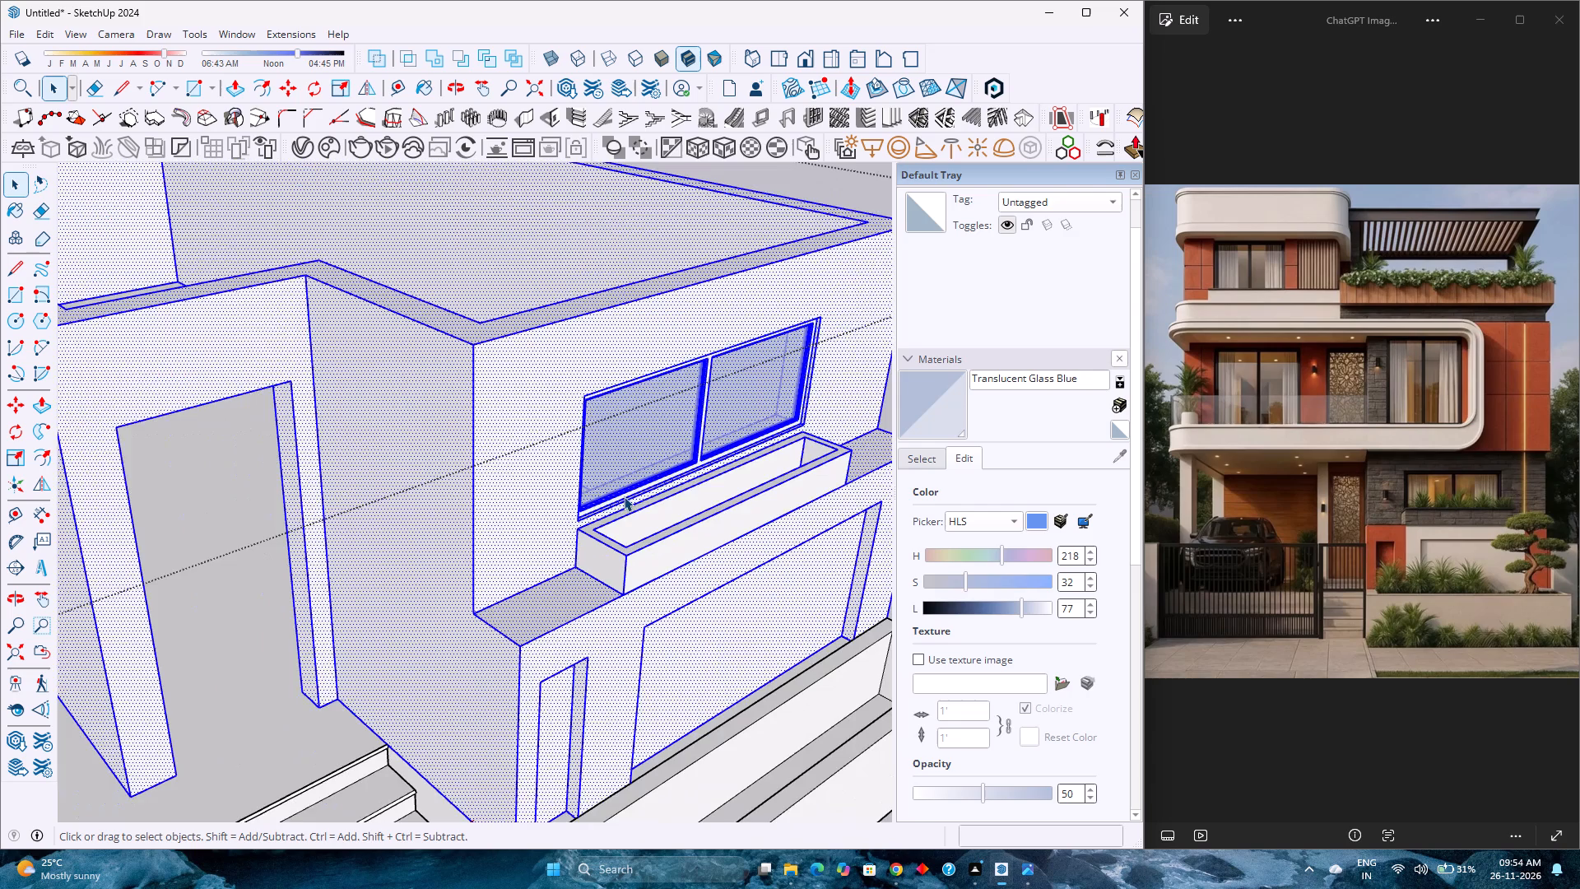
{"action": "scroll", "coordinate": [624, 496], "scroll_direction": "down", "scroll_amount": 14}
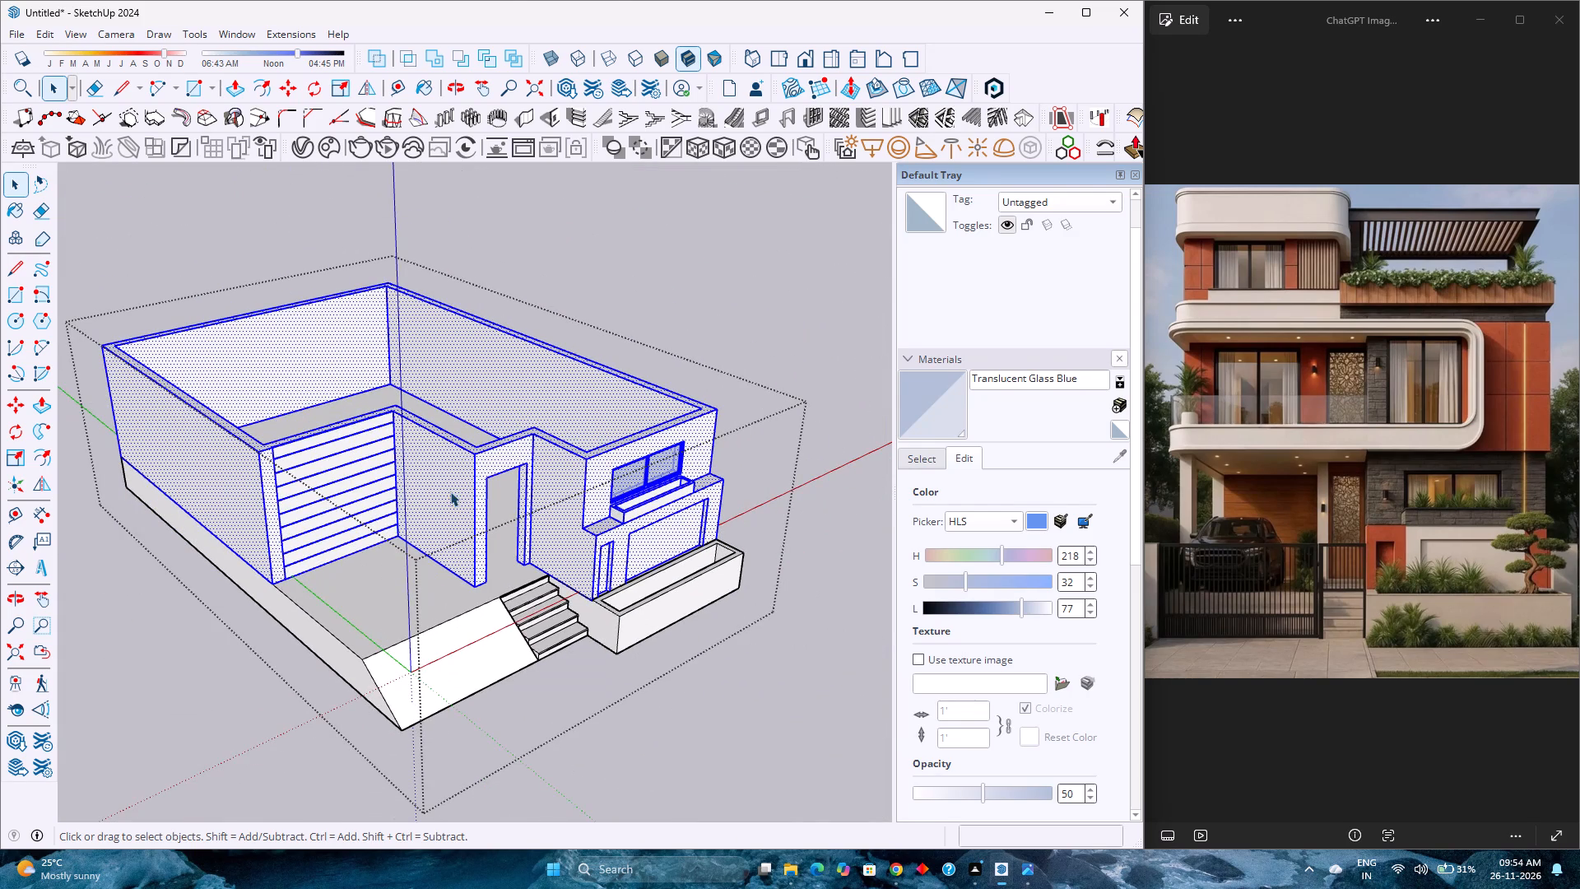
{"action": "right_click", "coordinate": [450, 491]}
{"action": "left_click", "coordinate": [491, 172]}
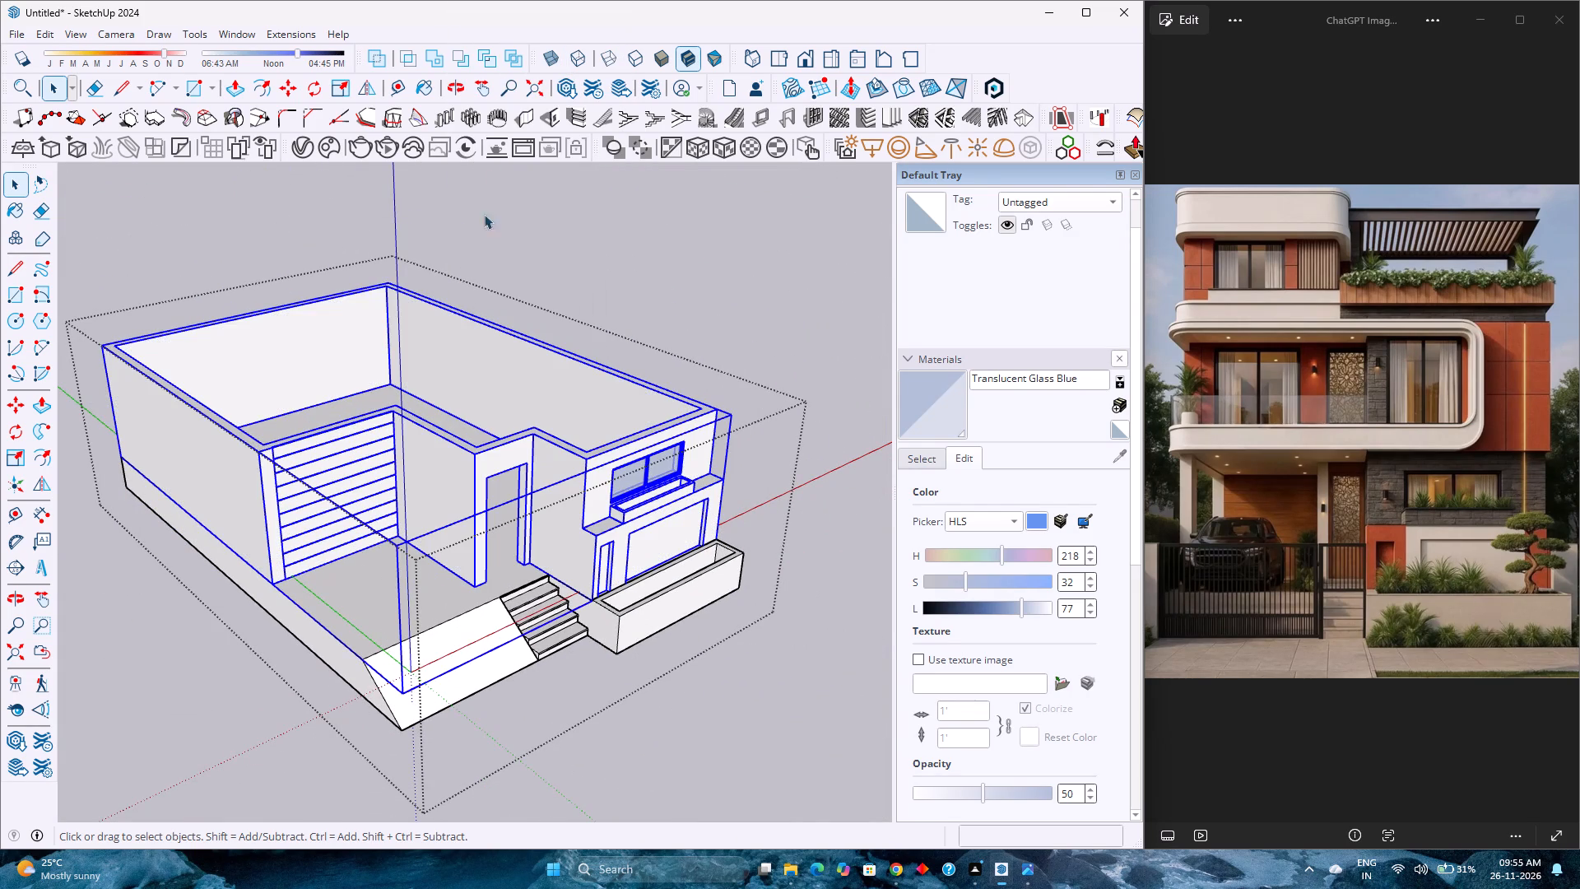
Open the new wall group and place a guide along the garage floor's outer edge, 10' 6" from the bay's side wall.
{"action": "scroll", "coordinate": [619, 571], "scroll_direction": "up", "scroll_amount": 1}
{"action": "left_click", "coordinate": [617, 573]}
{"action": "scroll", "coordinate": [611, 575], "scroll_direction": "up", "scroll_amount": 2}
{"action": "double_click", "coordinate": [626, 564]}
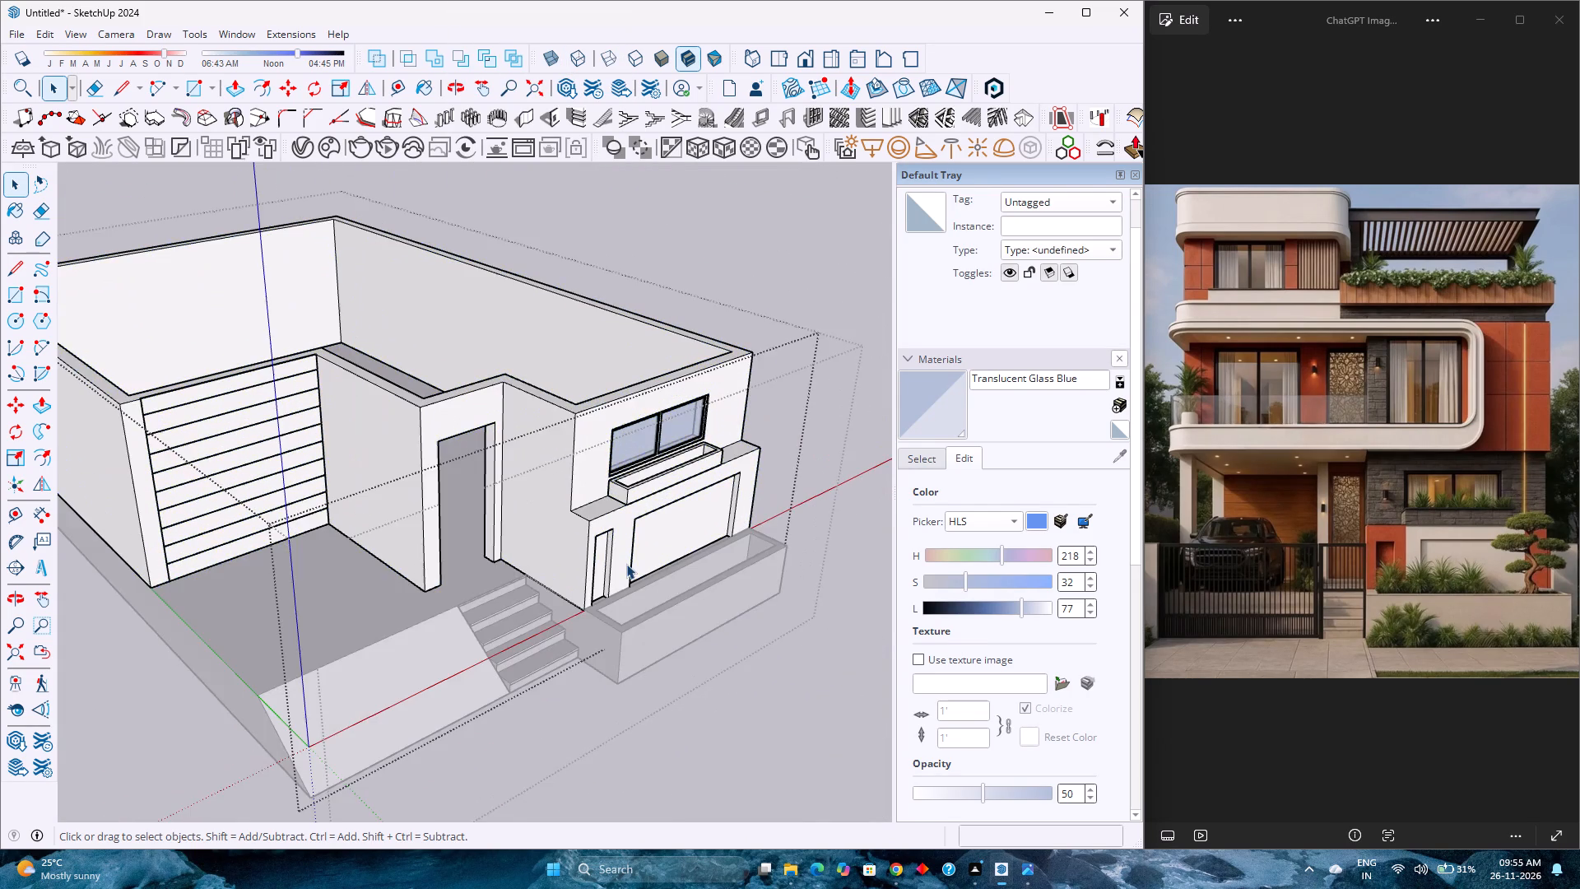
{"action": "scroll", "coordinate": [625, 564], "scroll_direction": "down", "scroll_amount": 5}
{"action": "middle_click_drag", "start_coordinate": [480, 616], "coordinate": [592, 623], "text": "shift"}
{"action": "middle_click", "coordinate": [593, 623], "text": "shift"}
{"action": "middle_click_drag", "start_coordinate": [531, 622], "coordinate": [800, 677]}
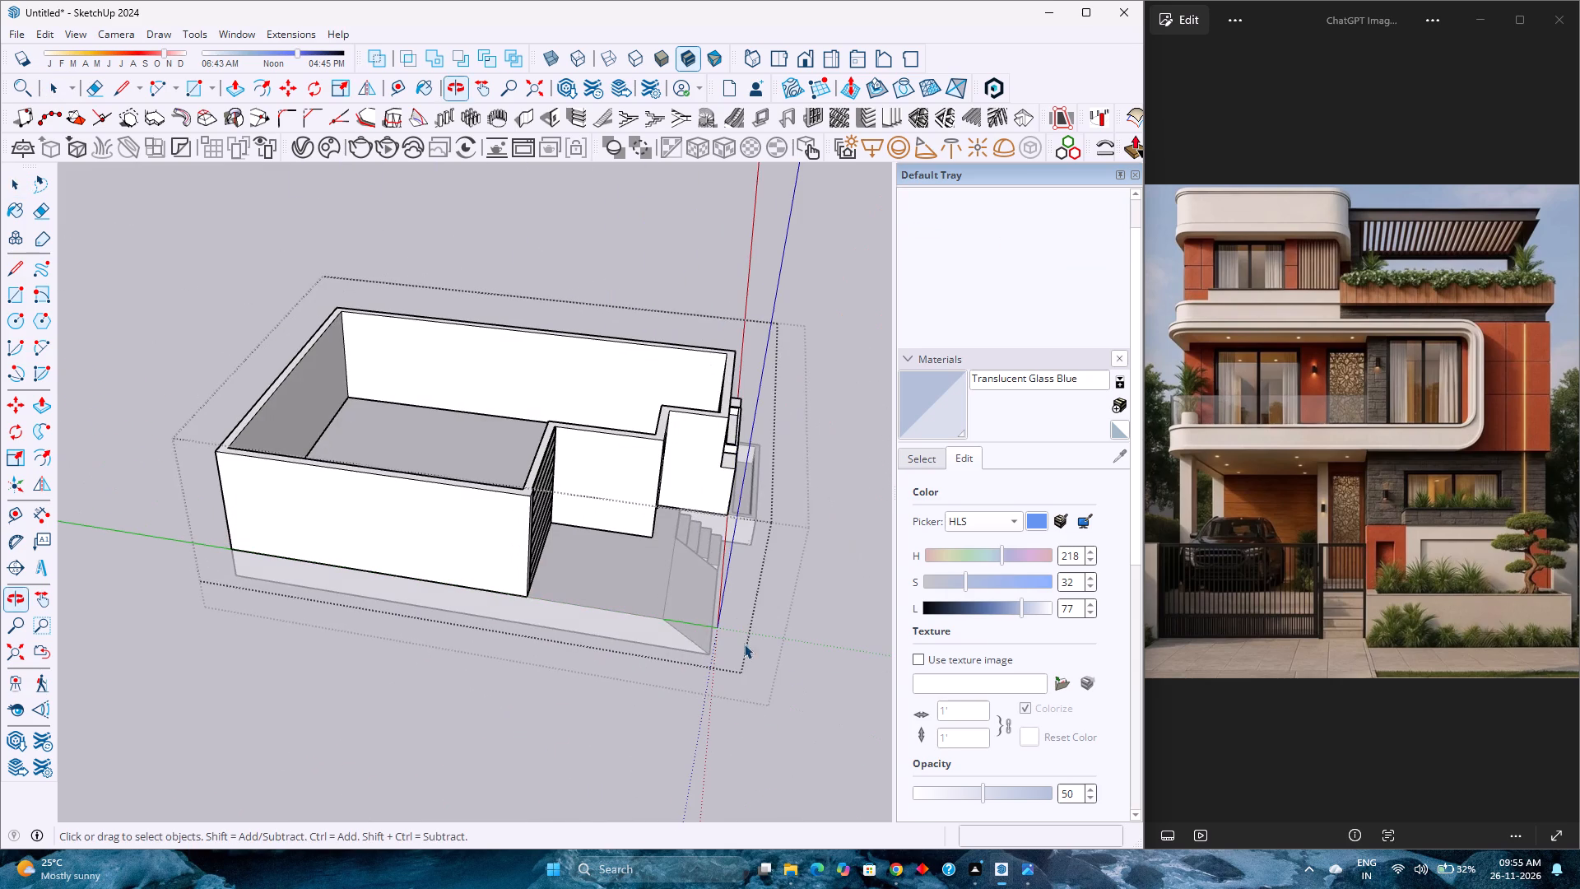
{"action": "left_click", "coordinate": [406, 91]}
{"action": "scroll", "coordinate": [571, 612], "scroll_direction": "up", "scroll_amount": 2}
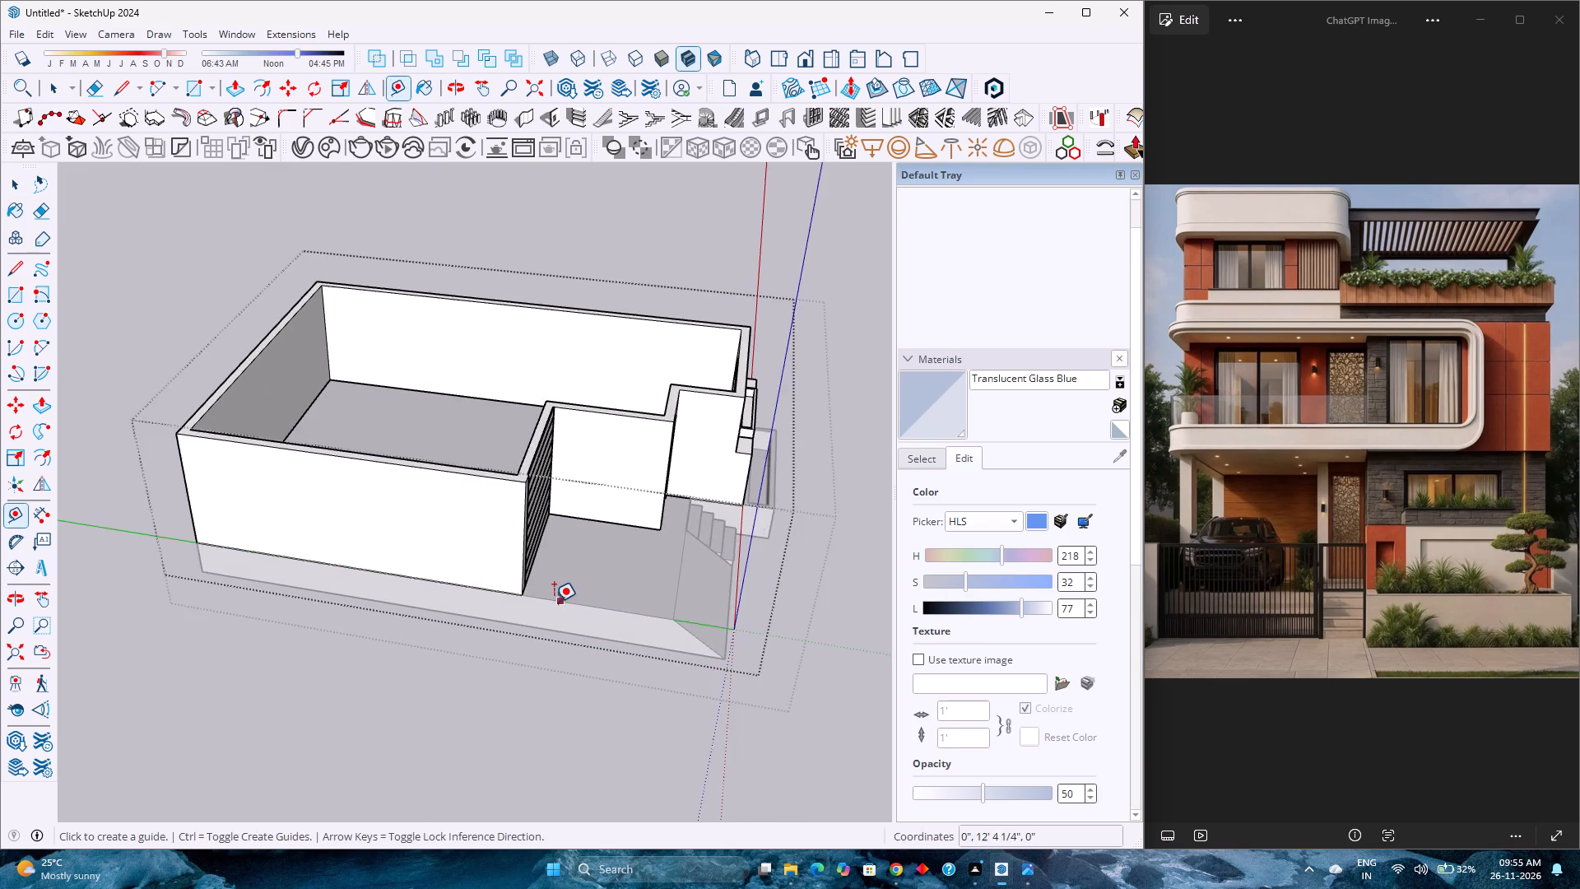
{"action": "scroll", "coordinate": [554, 602], "scroll_direction": "up", "scroll_amount": 8}
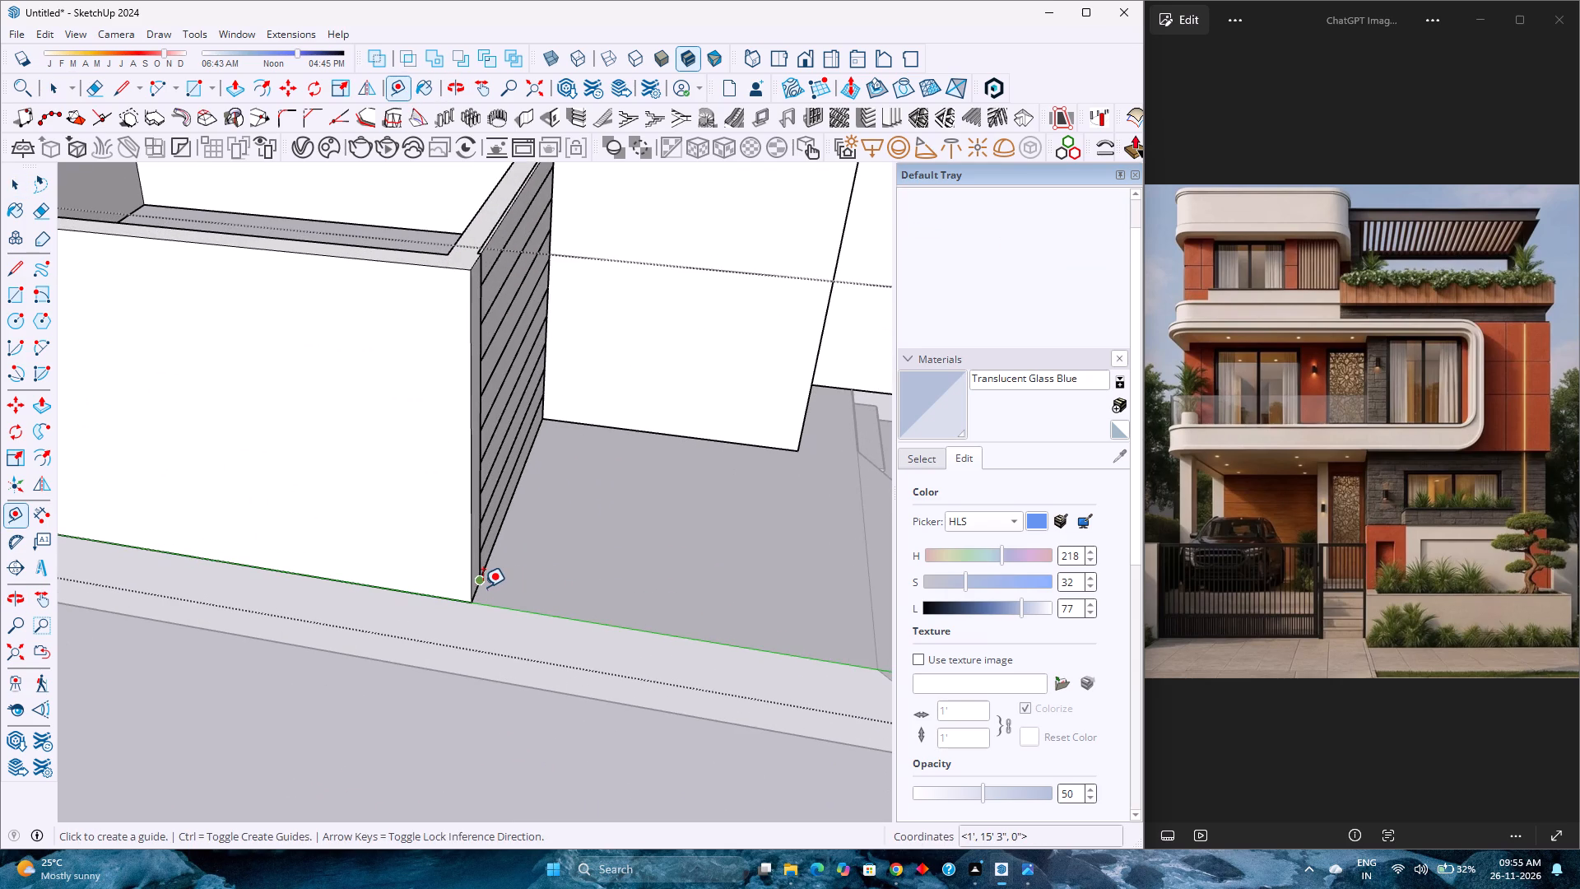
{"action": "left_click", "coordinate": [483, 587]}
{"action": "key", "text": "Escape"}
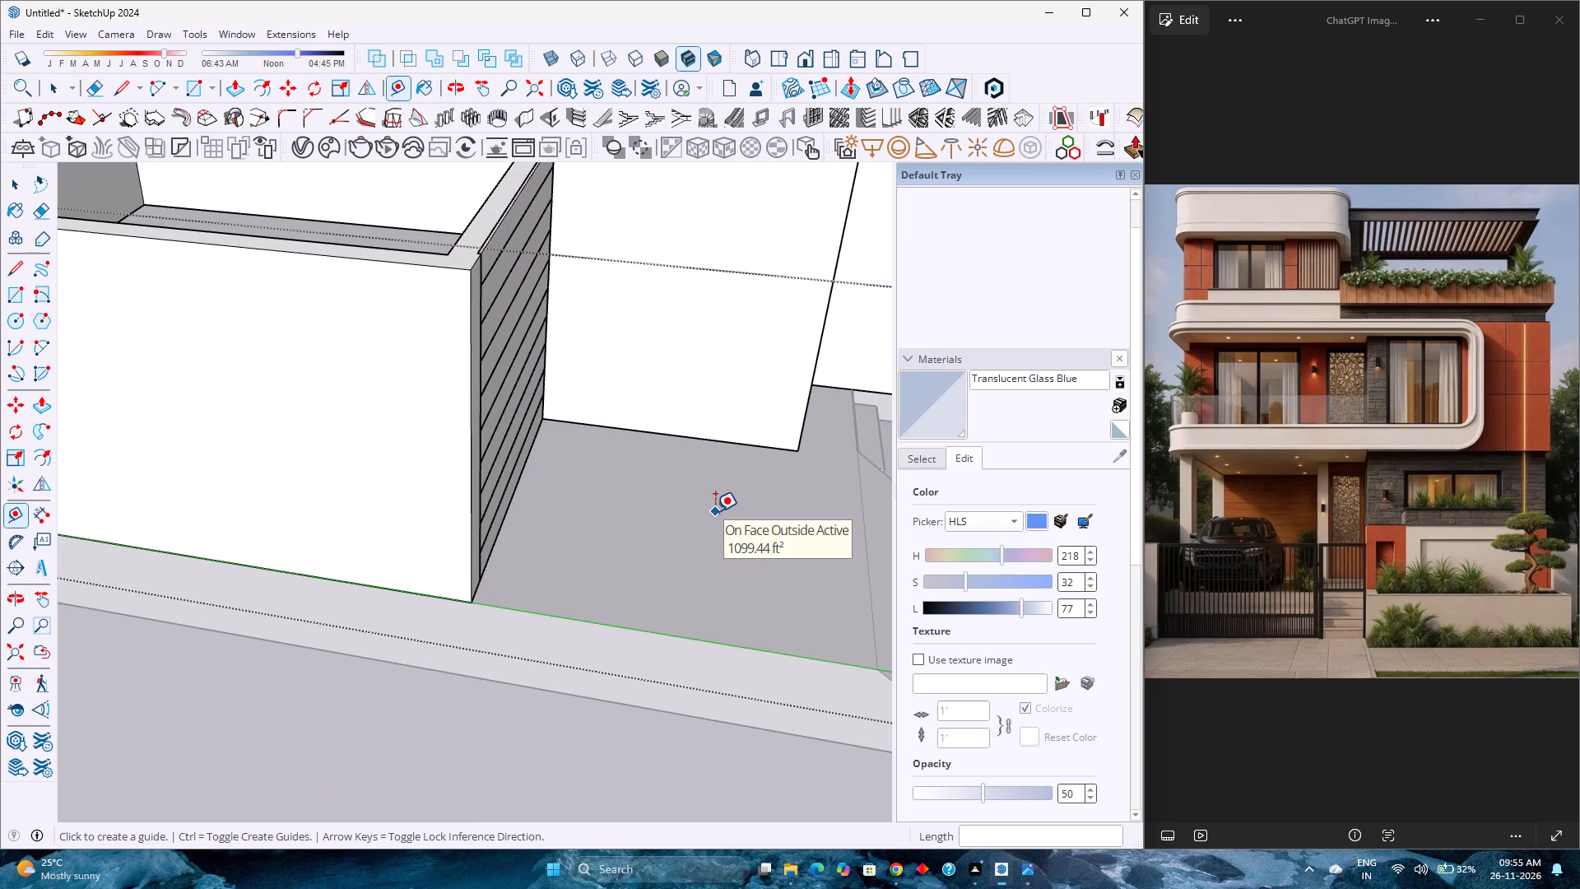
{"action": "left_click", "coordinate": [711, 439]}
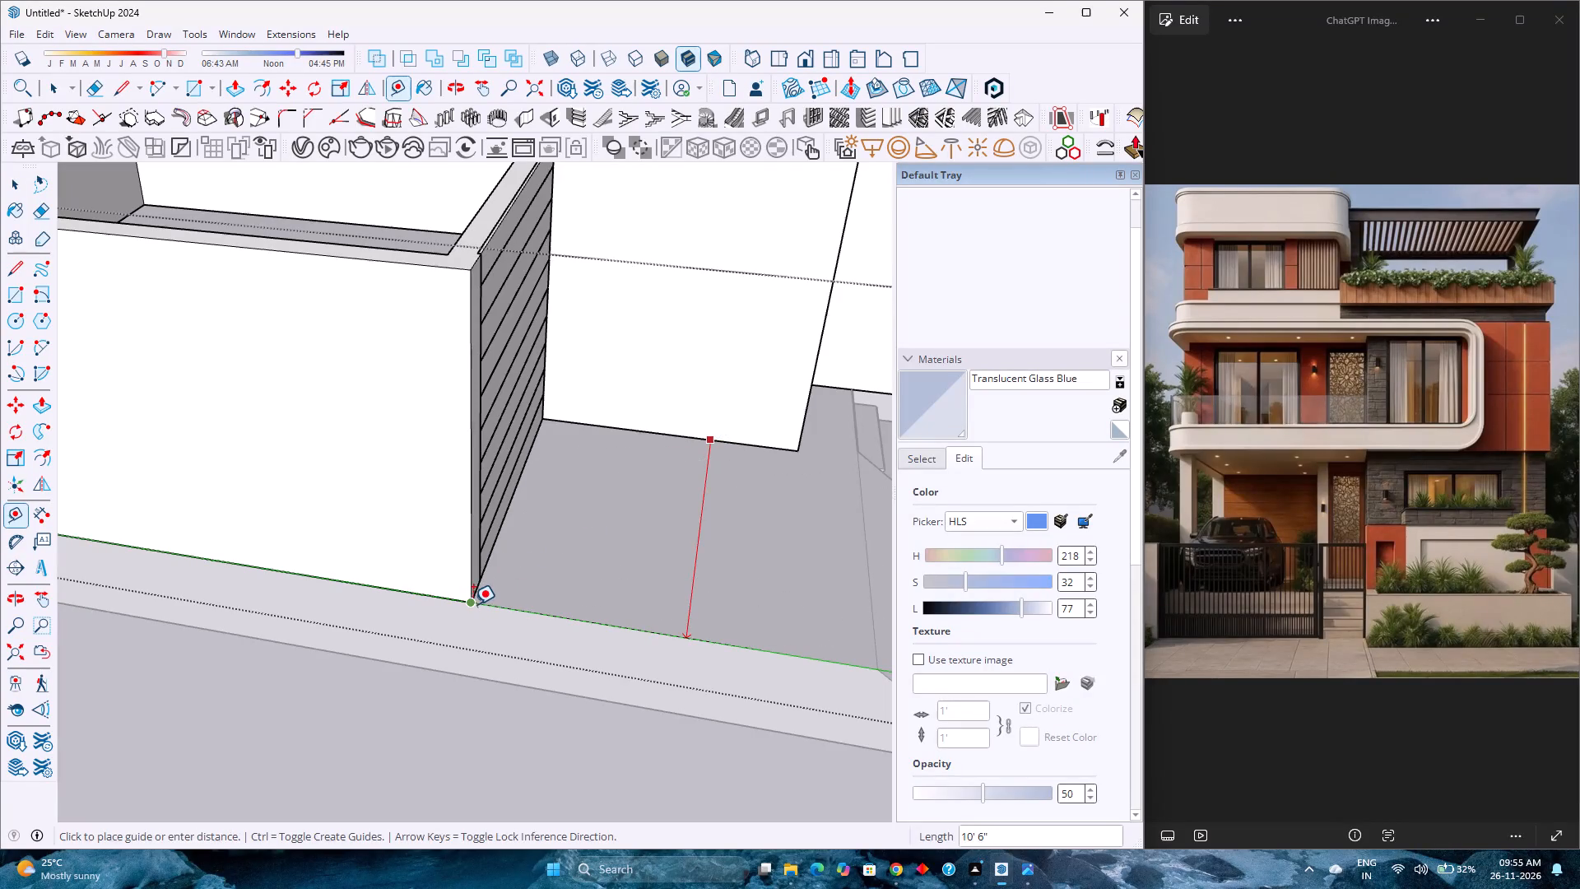
{"action": "left_click", "coordinate": [473, 604]}
Place a guide across the garage floor 9' from the slatted wall, and another offset 1' from it back toward the slats.
{"action": "scroll", "coordinate": [681, 562], "scroll_direction": "up", "scroll_amount": 1}
{"action": "middle_click_drag", "start_coordinate": [676, 565], "coordinate": [597, 605]}
{"action": "scroll", "coordinate": [596, 599], "scroll_direction": "down", "scroll_amount": 4}
{"action": "middle_click_drag", "start_coordinate": [523, 673], "coordinate": [585, 570], "text": "shift"}
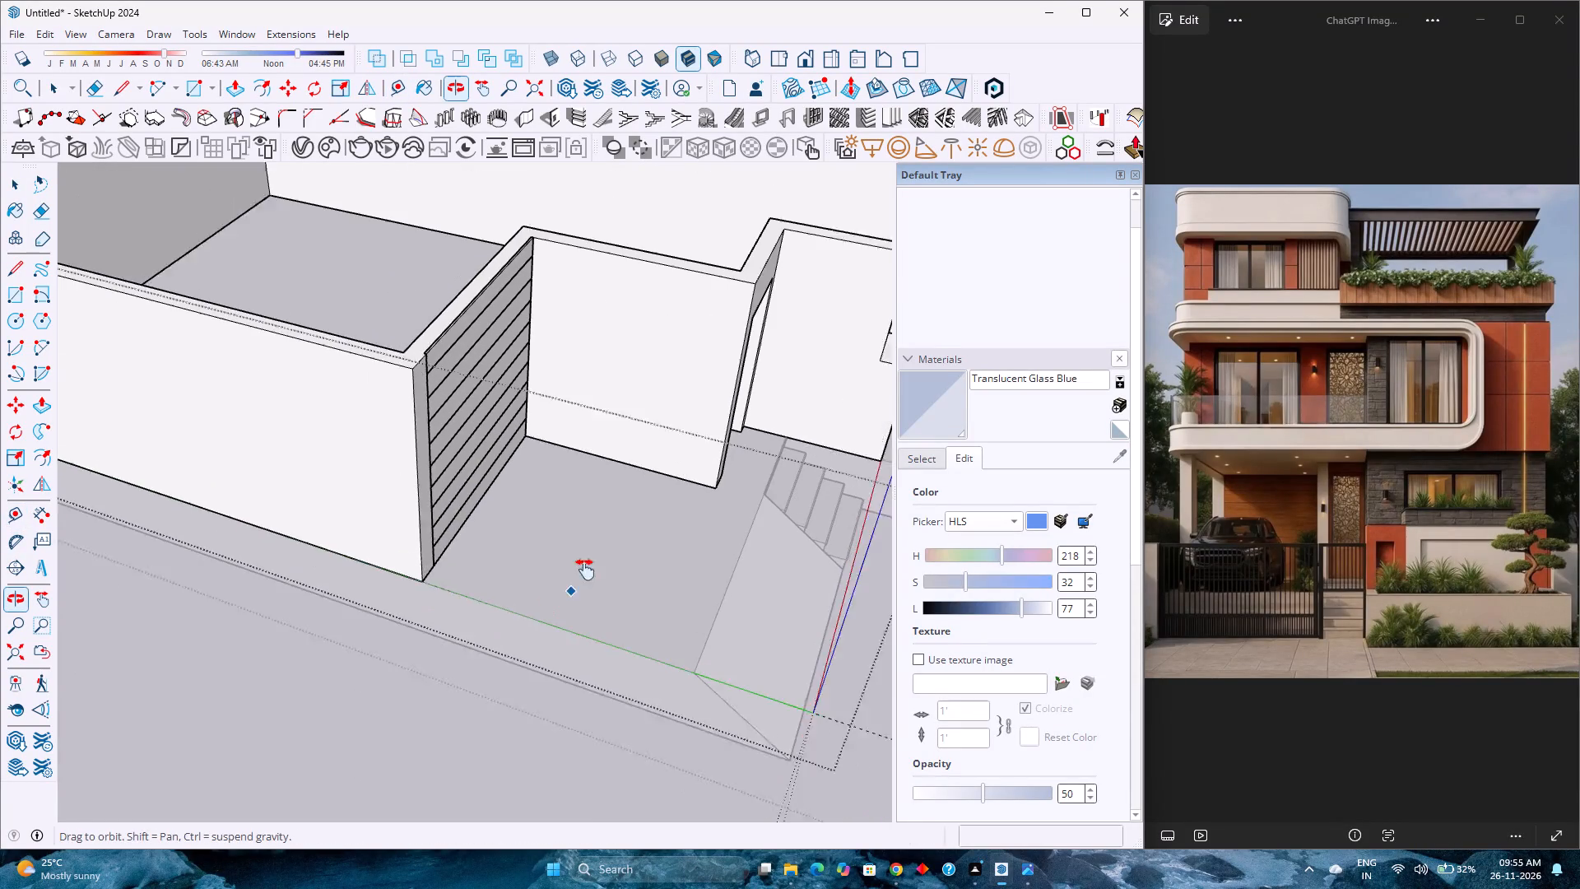
{"action": "middle_click_drag", "start_coordinate": [585, 570], "coordinate": [599, 547], "text": "shift"}
{"action": "scroll", "coordinate": [550, 490], "scroll_direction": "up", "scroll_amount": 3}
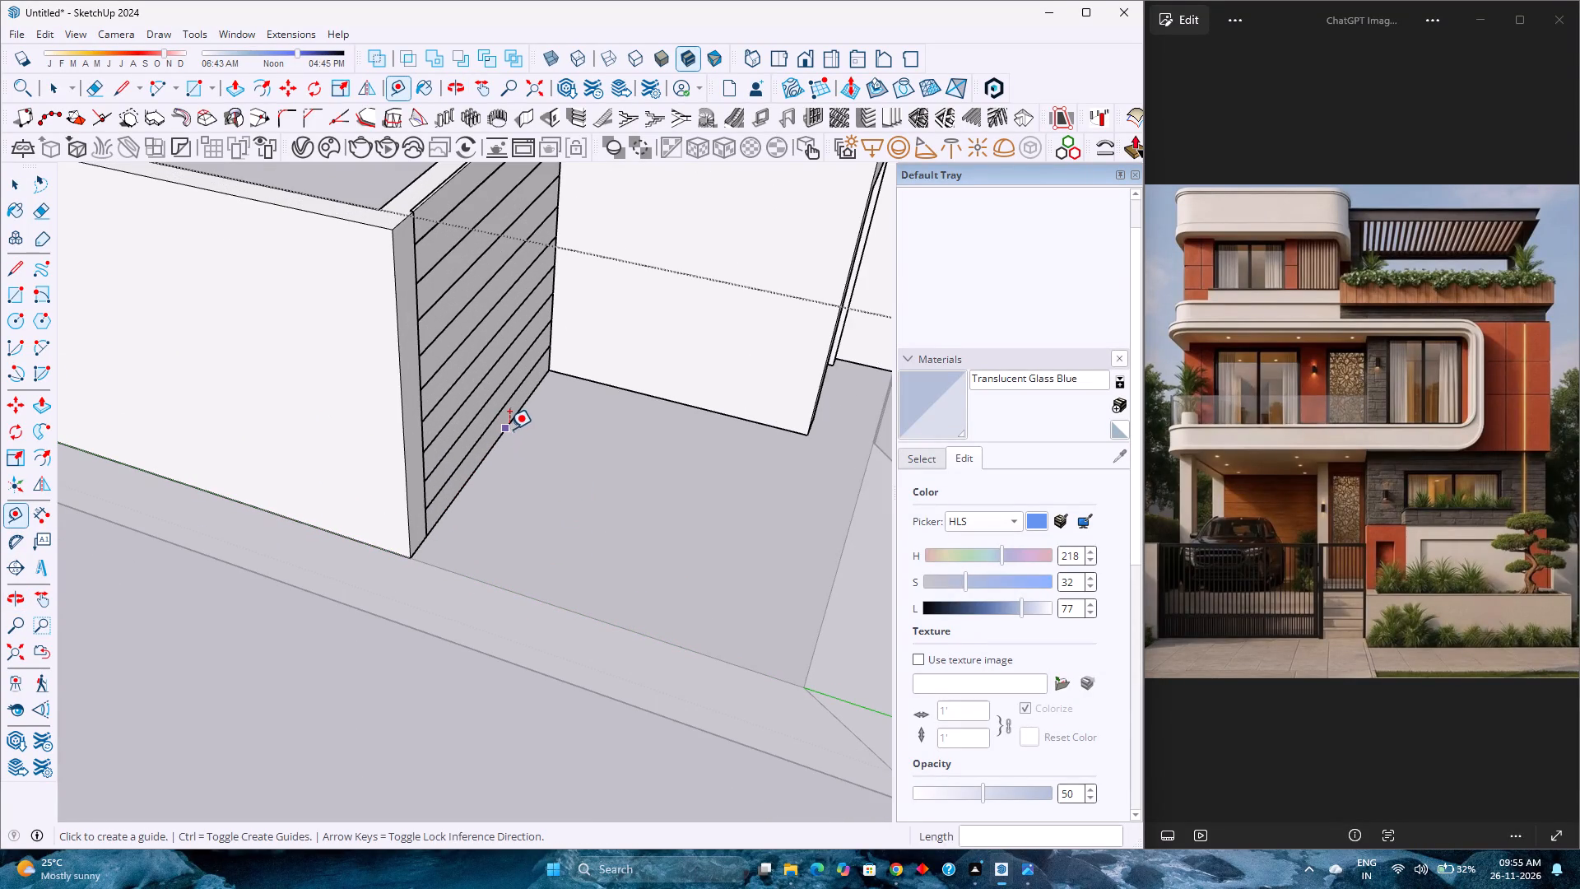
{"action": "left_click", "coordinate": [510, 428]}
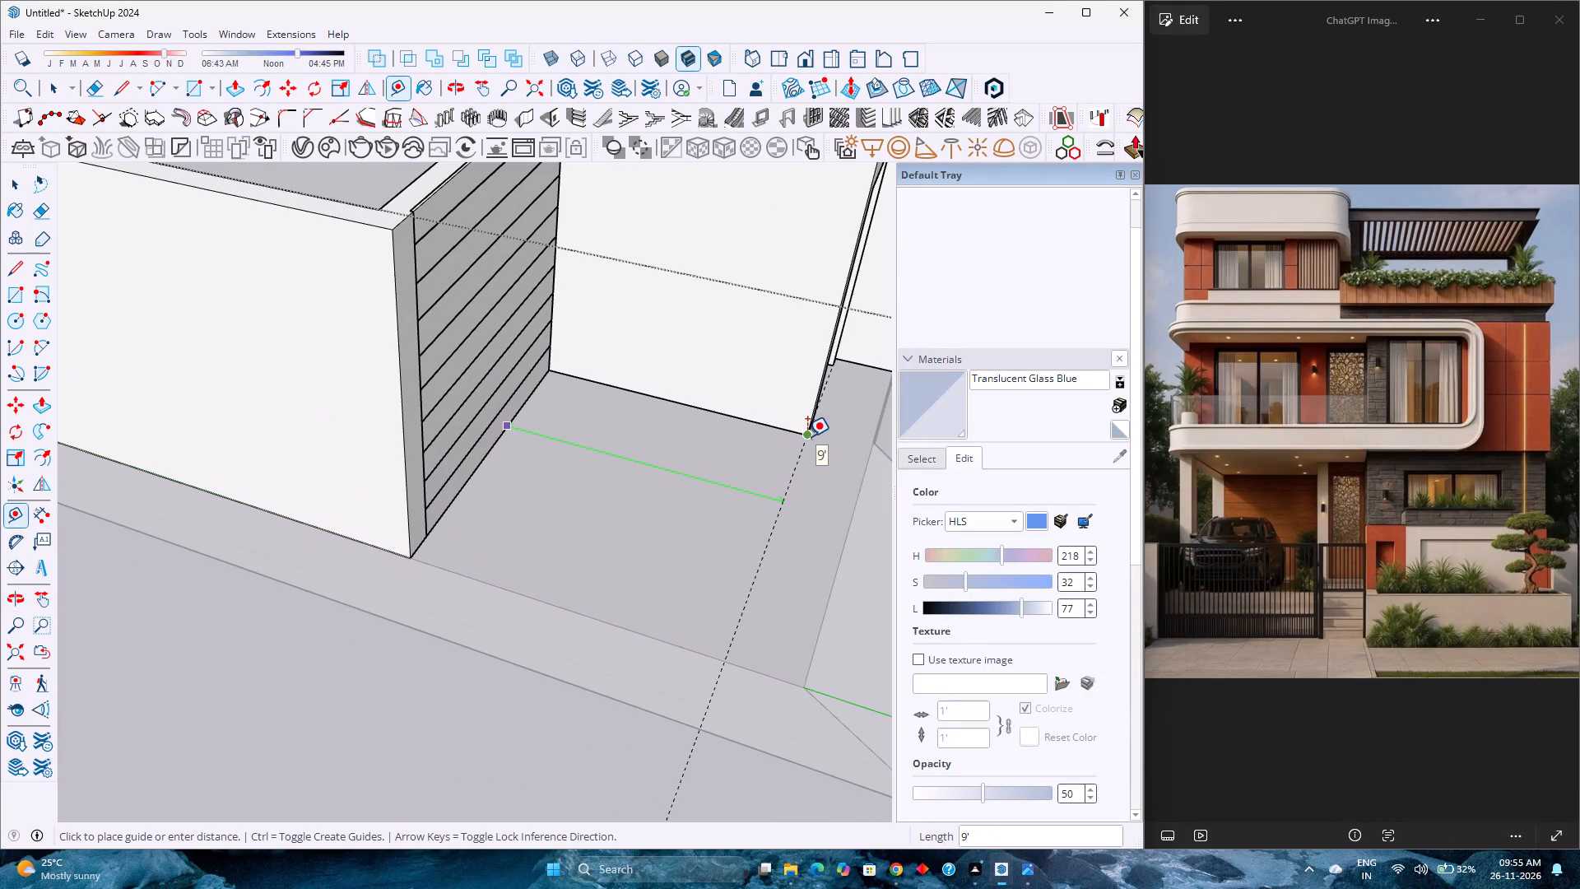
{"action": "left_click", "coordinate": [807, 436]}
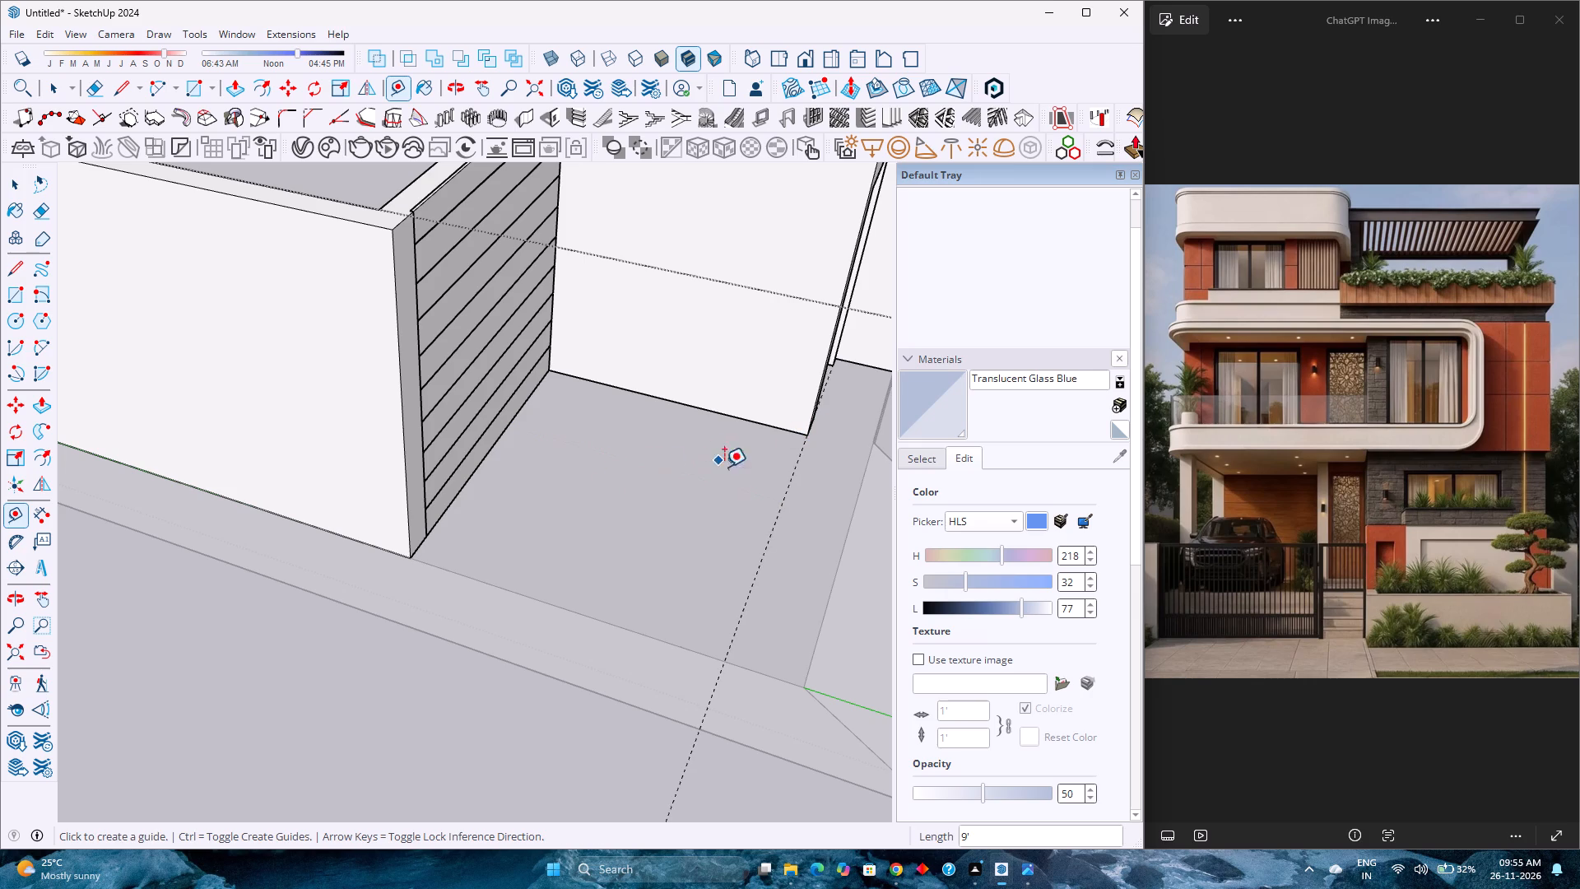
{"action": "left_click", "coordinate": [748, 599]}
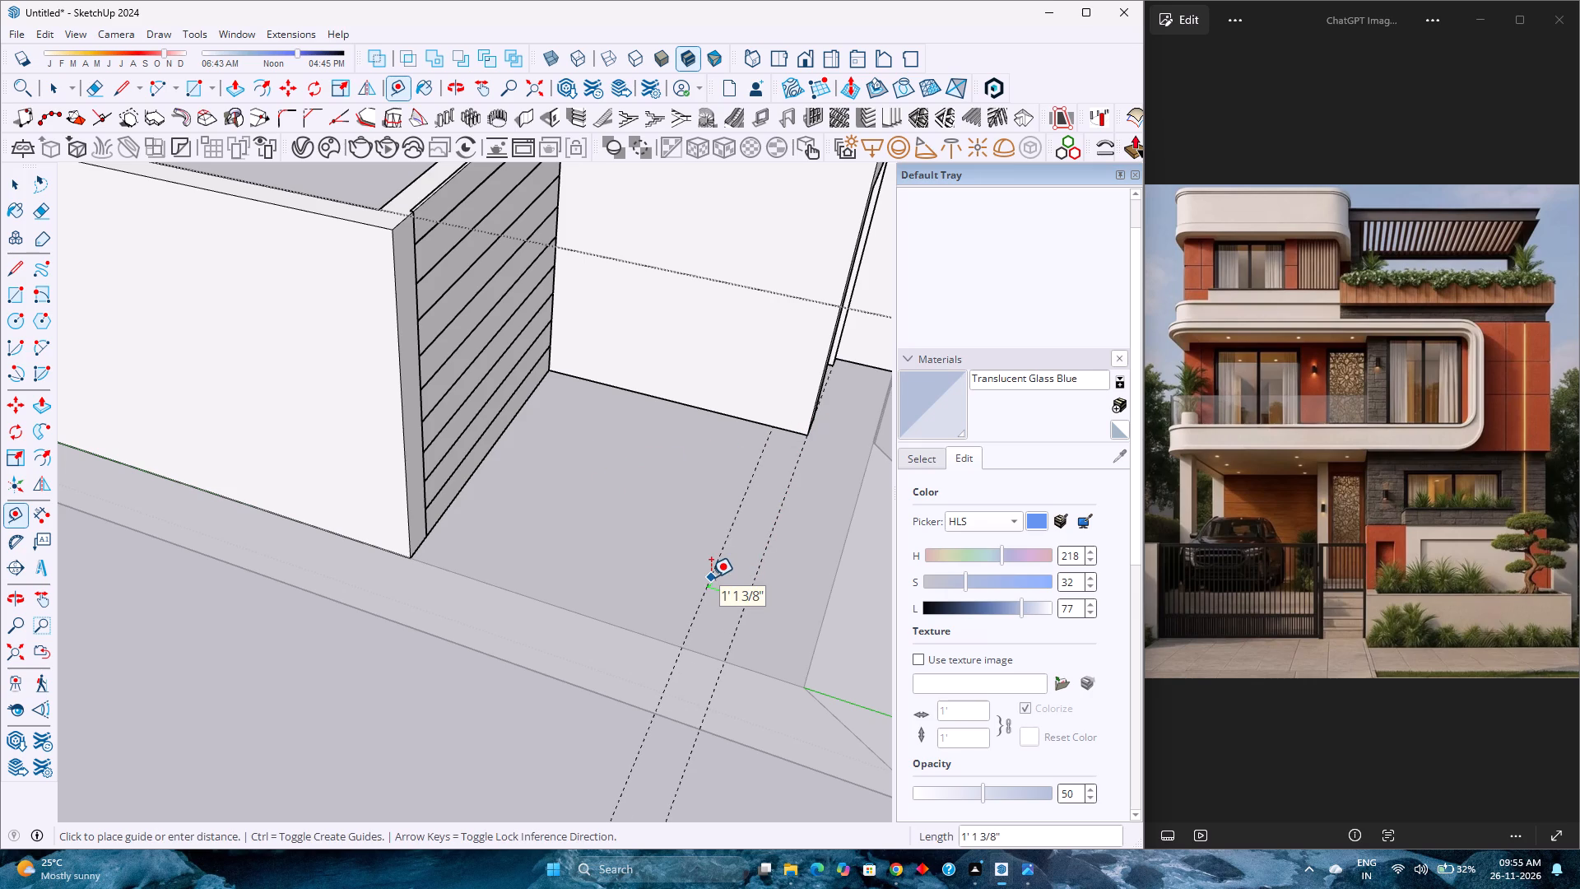
{"action": "type", "text": "1'"}
{"action": "key", "text": "Return"}
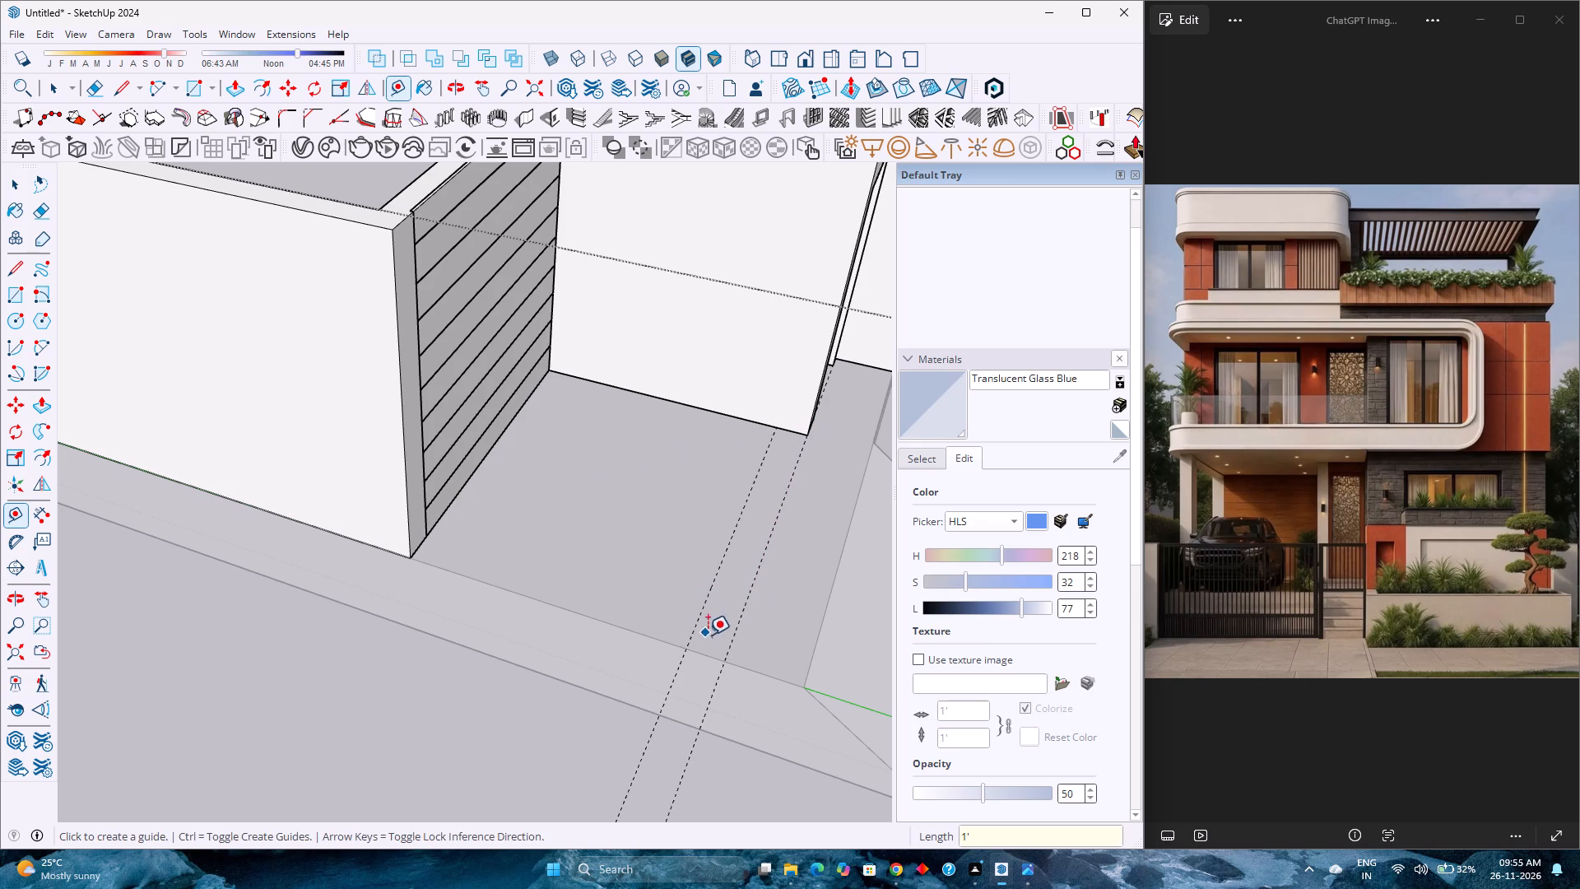
Add a guide offset 9" inward from the garage floor's outer edge, in line with the wall end's inner face.
{"action": "left_click", "coordinate": [671, 644]}
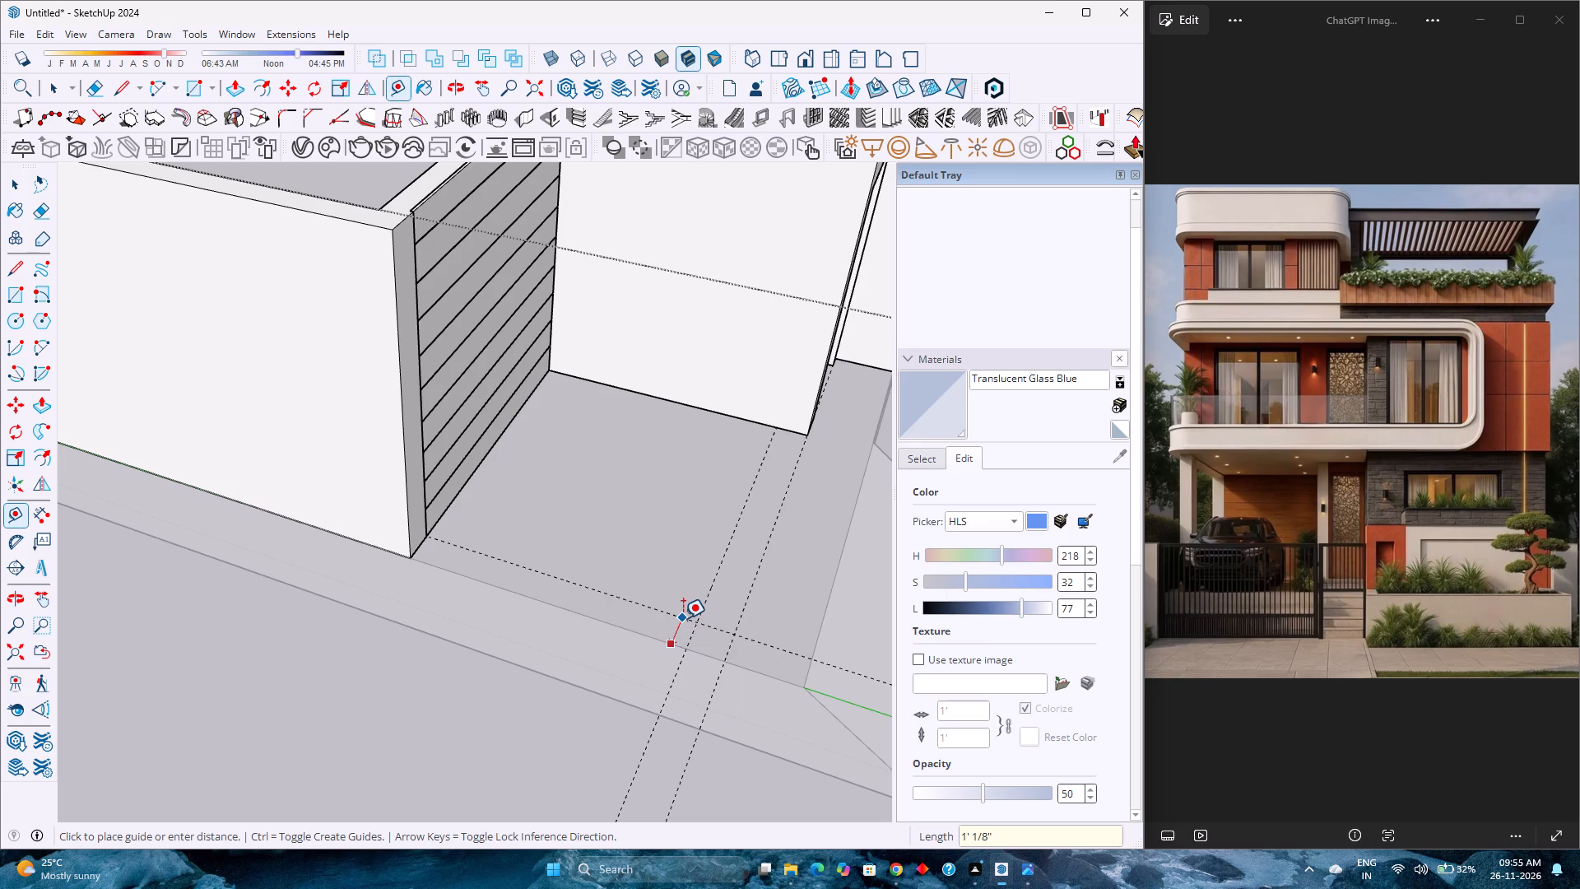
{"action": "key", "text": "9"}
{"action": "key", "text": "Return"}
Draw a 1' by 9" rectangle between the guide intersections at the garage floor's outer edge for the column base.
{"action": "scroll", "coordinate": [705, 654], "scroll_direction": "up", "scroll_amount": 5}
{"action": "middle_click_drag", "start_coordinate": [727, 668], "coordinate": [514, 597]}
{"action": "middle_click", "coordinate": [513, 597]}
{"action": "scroll", "coordinate": [508, 595], "scroll_direction": "down", "scroll_amount": 3}
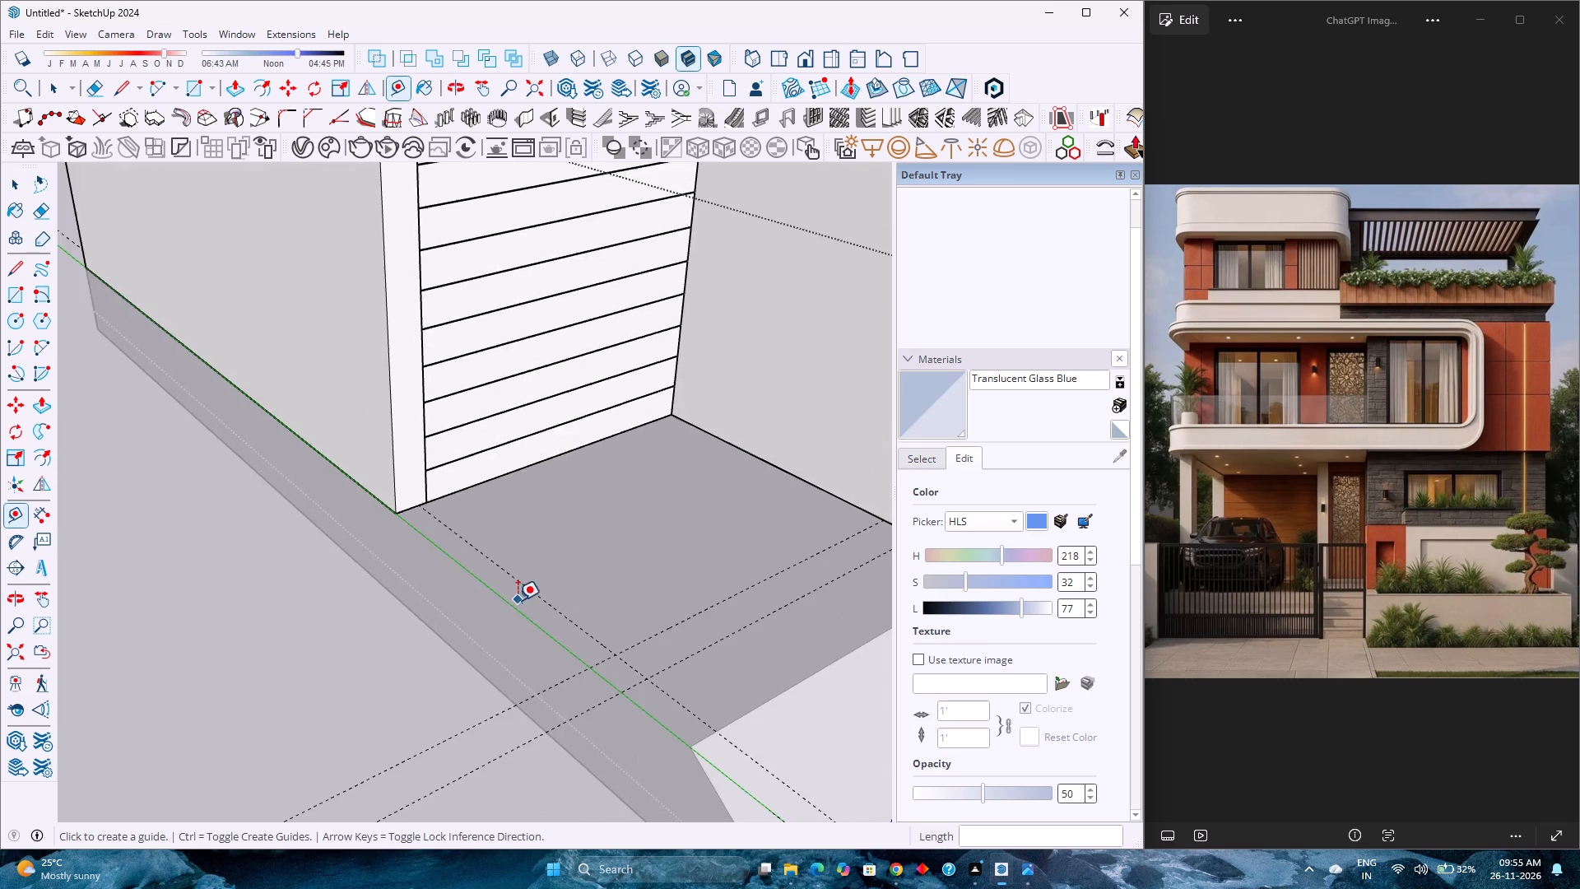
{"action": "scroll", "coordinate": [552, 617], "scroll_direction": "up", "scroll_amount": 4}
{"action": "middle_click_drag", "start_coordinate": [569, 634], "coordinate": [374, 579]}
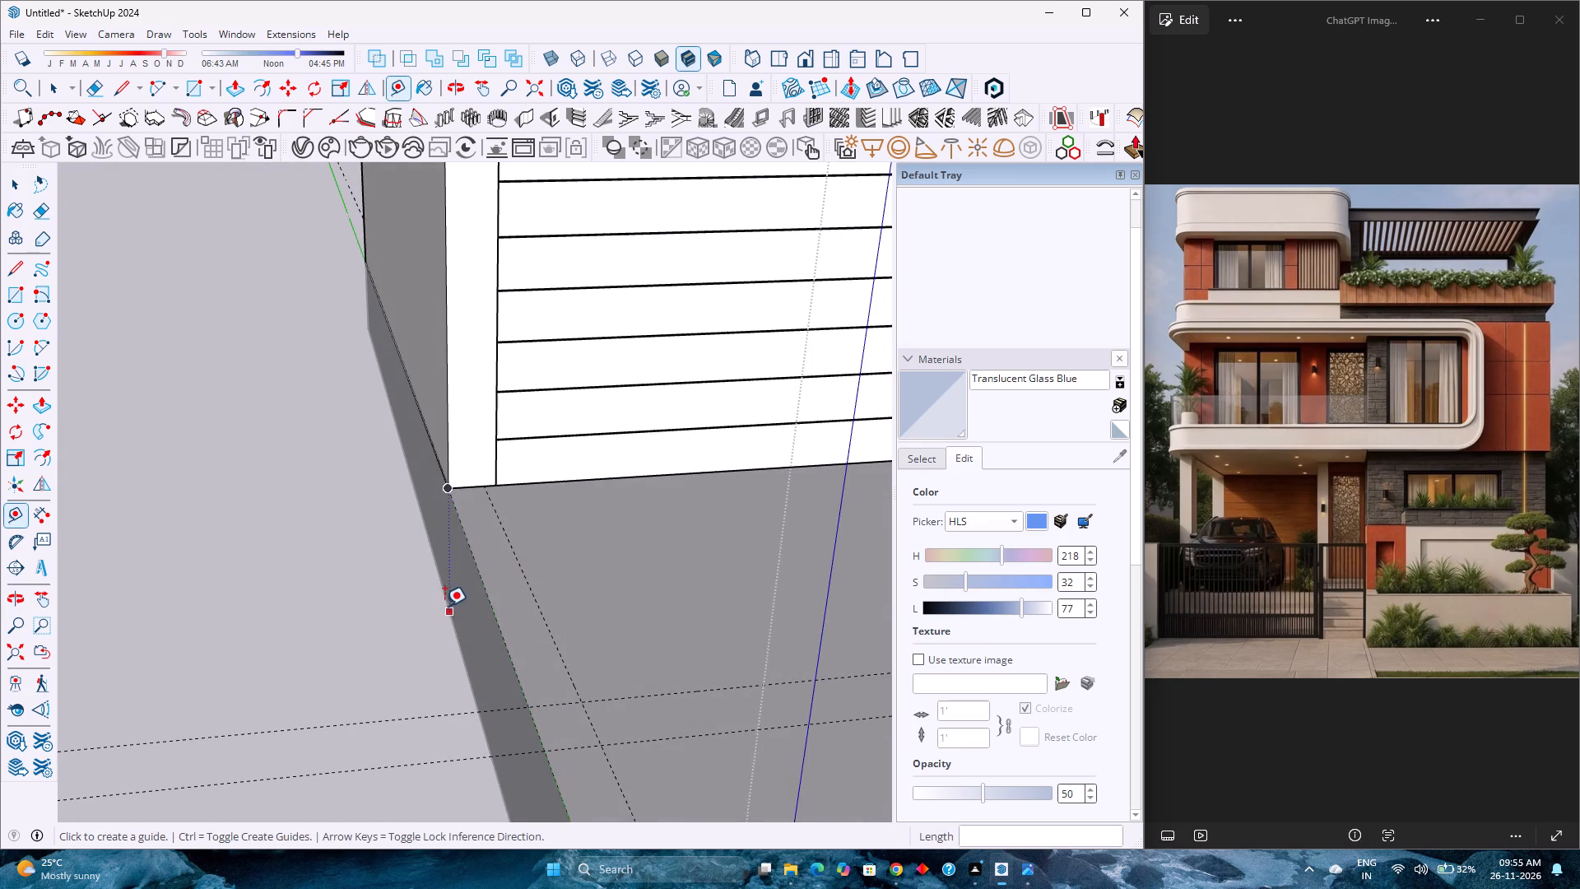
{"action": "scroll", "coordinate": [575, 677], "scroll_direction": "down", "scroll_amount": 2}
{"action": "key", "text": "r"}
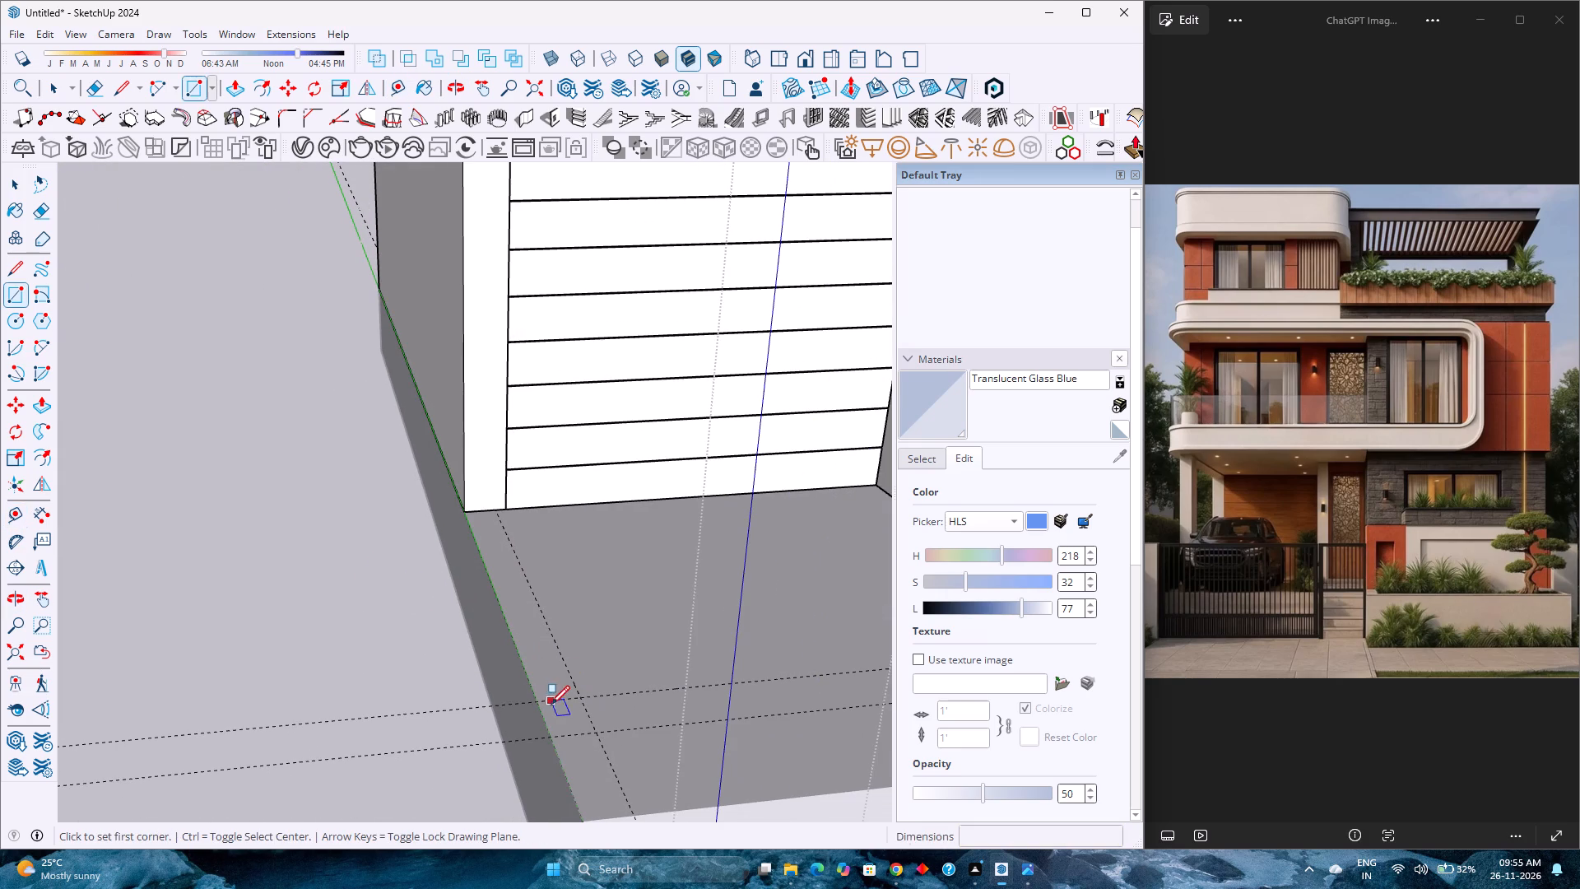
{"action": "left_click", "coordinate": [533, 698]}
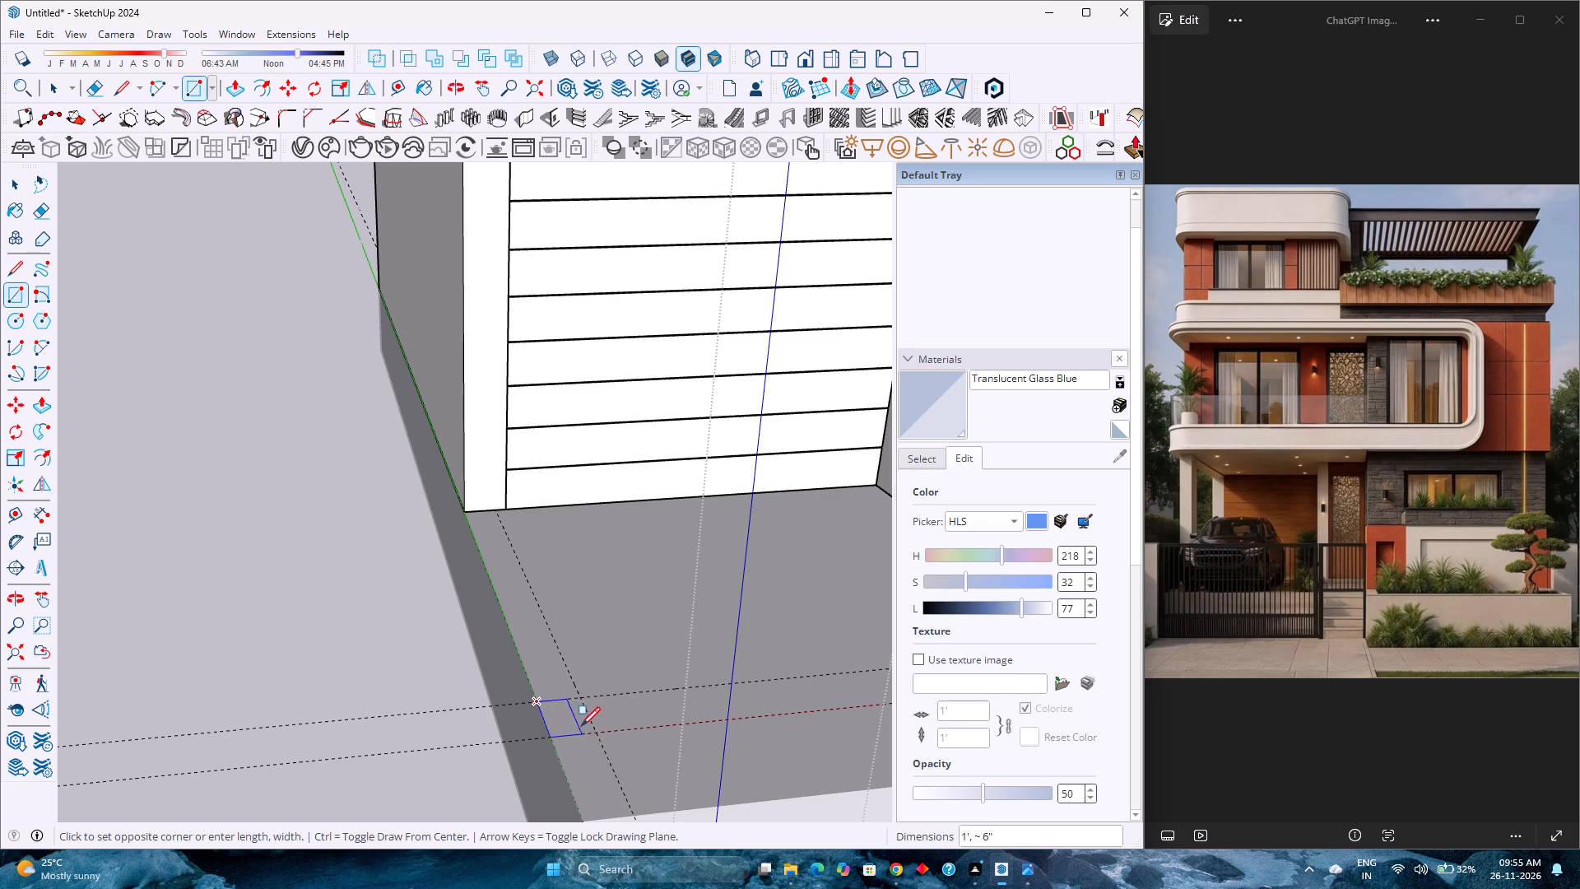
{"action": "left_click", "coordinate": [594, 728]}
{"action": "key", "text": "space"}
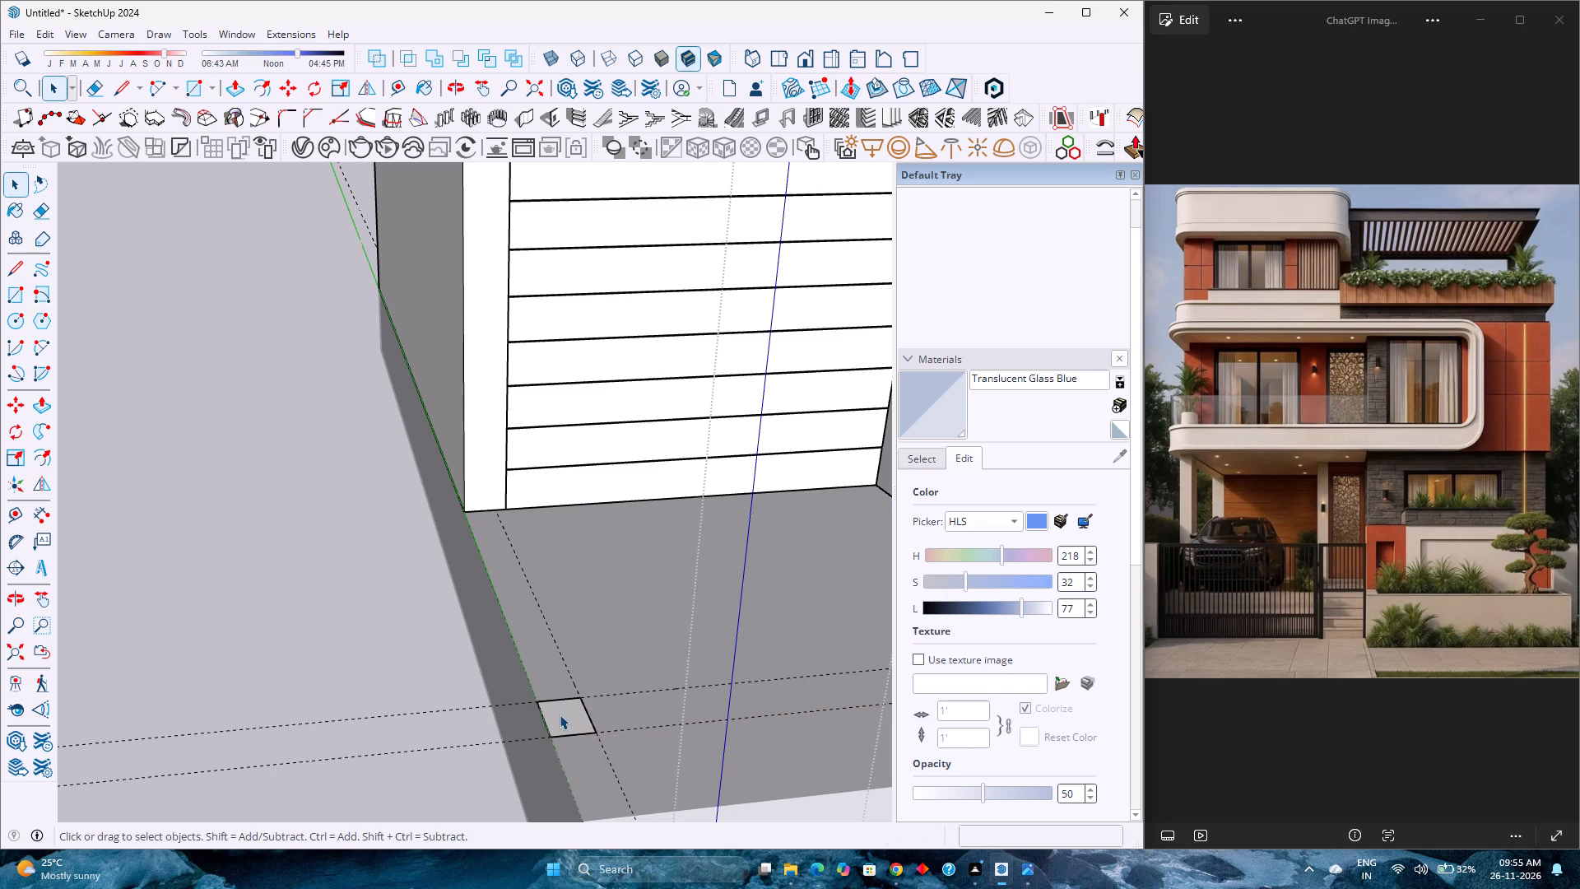
Push/Pull the column base up 10' to the top of the adjacent ground-floor wall.
{"action": "key", "text": "p"}
{"action": "left_click", "coordinate": [560, 714]}
{"action": "scroll", "coordinate": [561, 686], "scroll_direction": "down", "scroll_amount": 8}
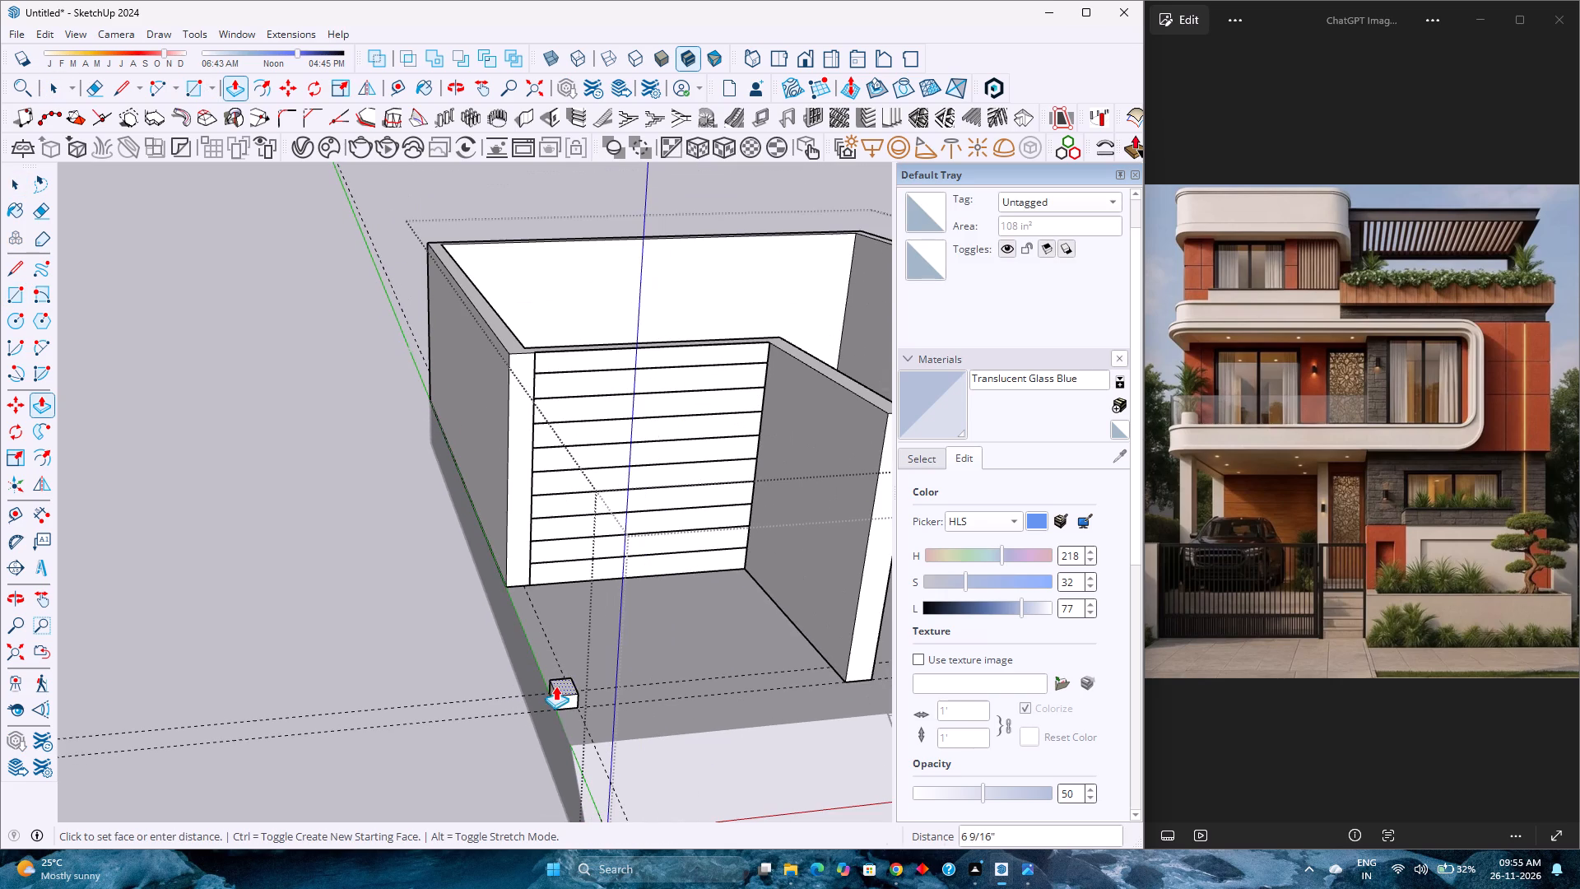
{"action": "left_click", "coordinate": [507, 354]}
{"action": "scroll", "coordinate": [471, 444], "scroll_direction": "down", "scroll_amount": 2}
{"action": "key", "text": "space"}
{"action": "scroll", "coordinate": [489, 475], "scroll_direction": "down", "scroll_amount": 2}
{"action": "key", "text": "Escape"}
{"action": "scroll", "coordinate": [498, 598], "scroll_direction": "down", "scroll_amount": 1}
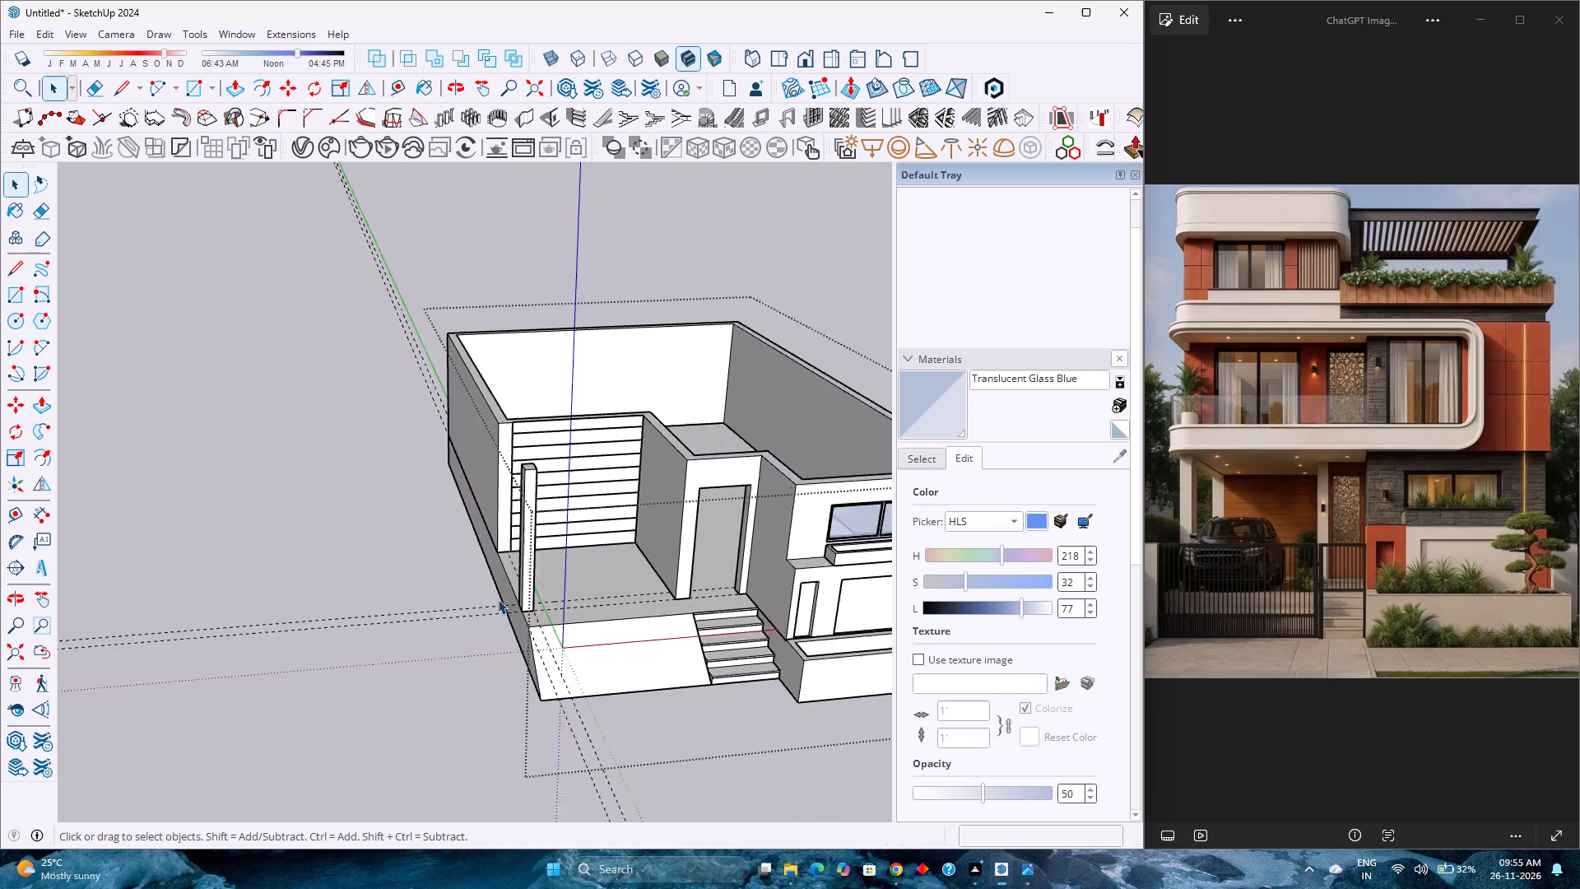
Delete all the construction guides from the model.
{"action": "scroll", "coordinate": [498, 599], "scroll_direction": "down", "scroll_amount": 2}
{"action": "middle_click_drag", "start_coordinate": [483, 664], "coordinate": [395, 545]}
{"action": "middle_click", "coordinate": [393, 542]}
{"action": "scroll", "coordinate": [389, 538], "scroll_direction": "down", "scroll_amount": 4}
{"action": "scroll", "coordinate": [439, 574], "scroll_direction": "up", "scroll_amount": 1}
{"action": "middle_click_drag", "start_coordinate": [439, 574], "coordinate": [403, 476]}
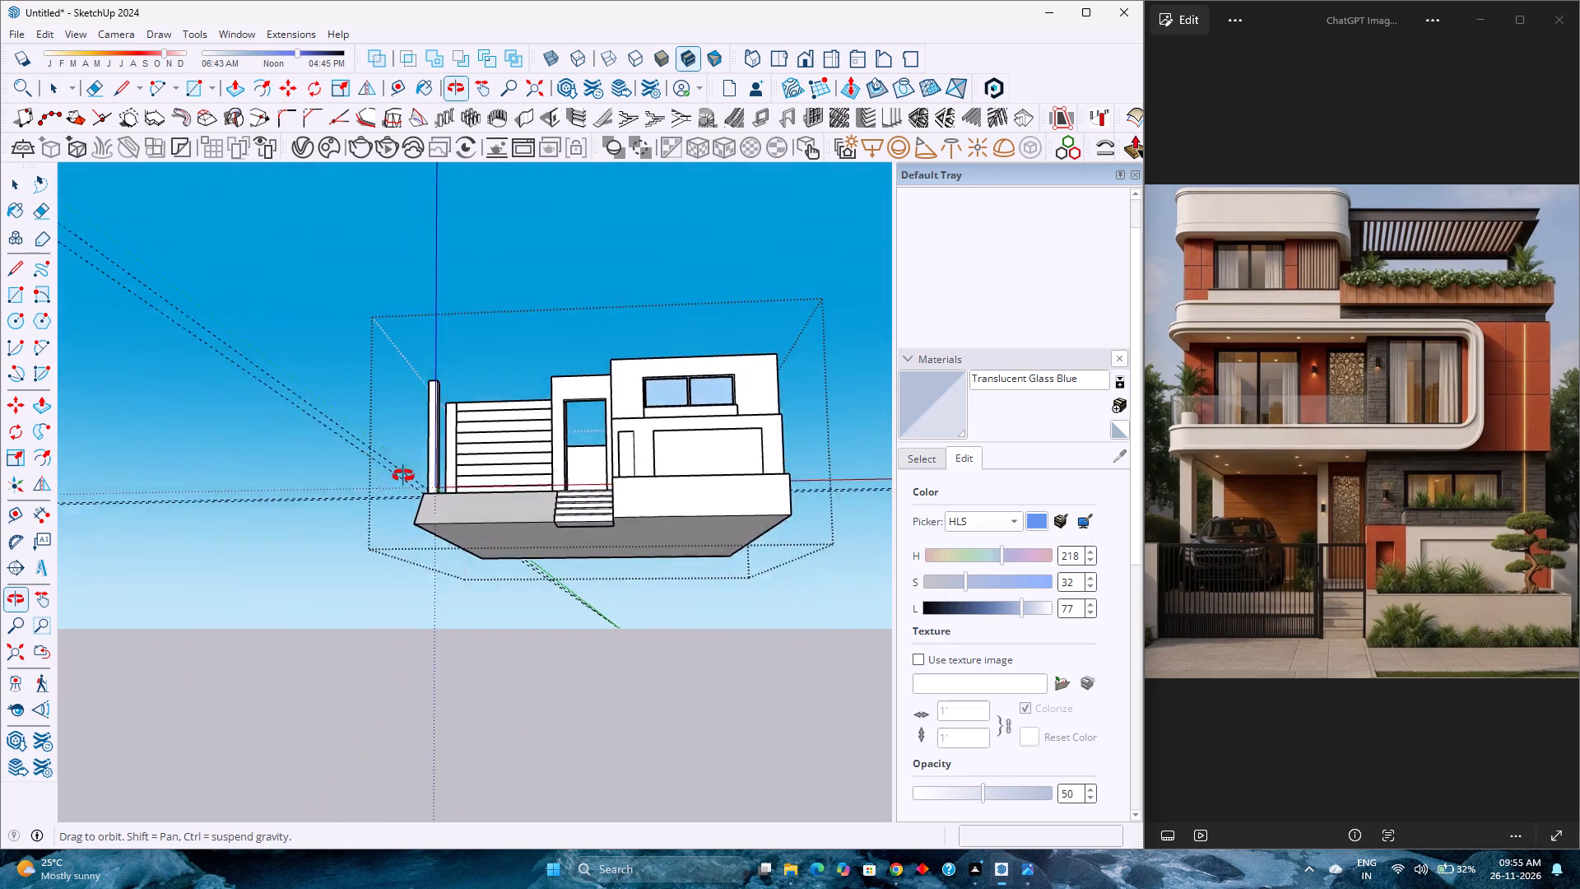
{"action": "middle_click_drag", "start_coordinate": [403, 476], "coordinate": [444, 700]}
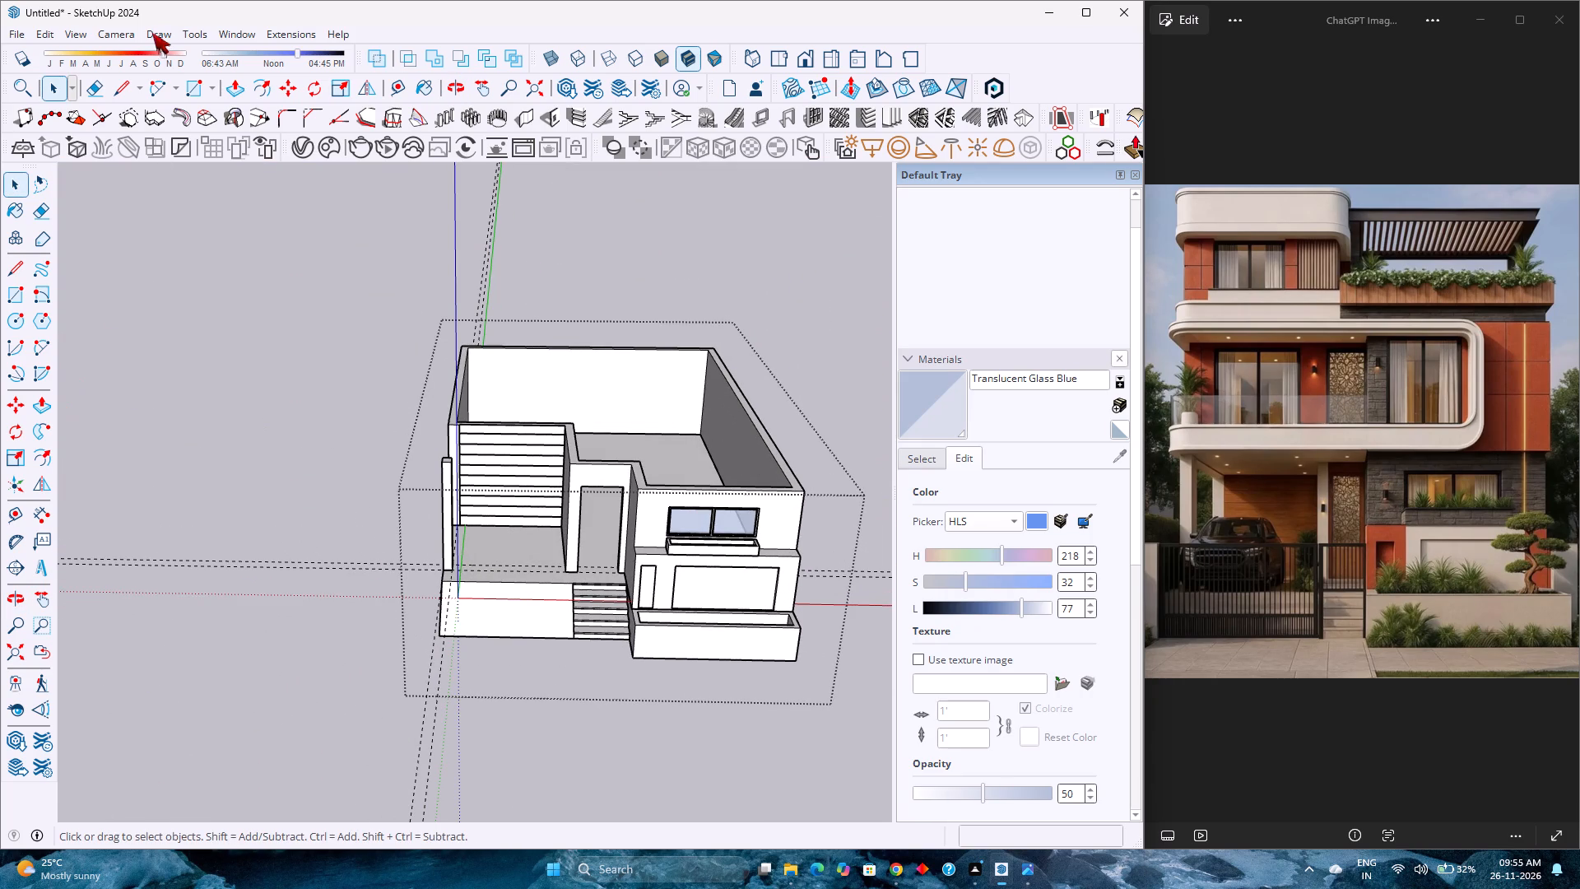
{"action": "left_click", "coordinate": [49, 38]}
{"action": "left_click", "coordinate": [107, 198]}
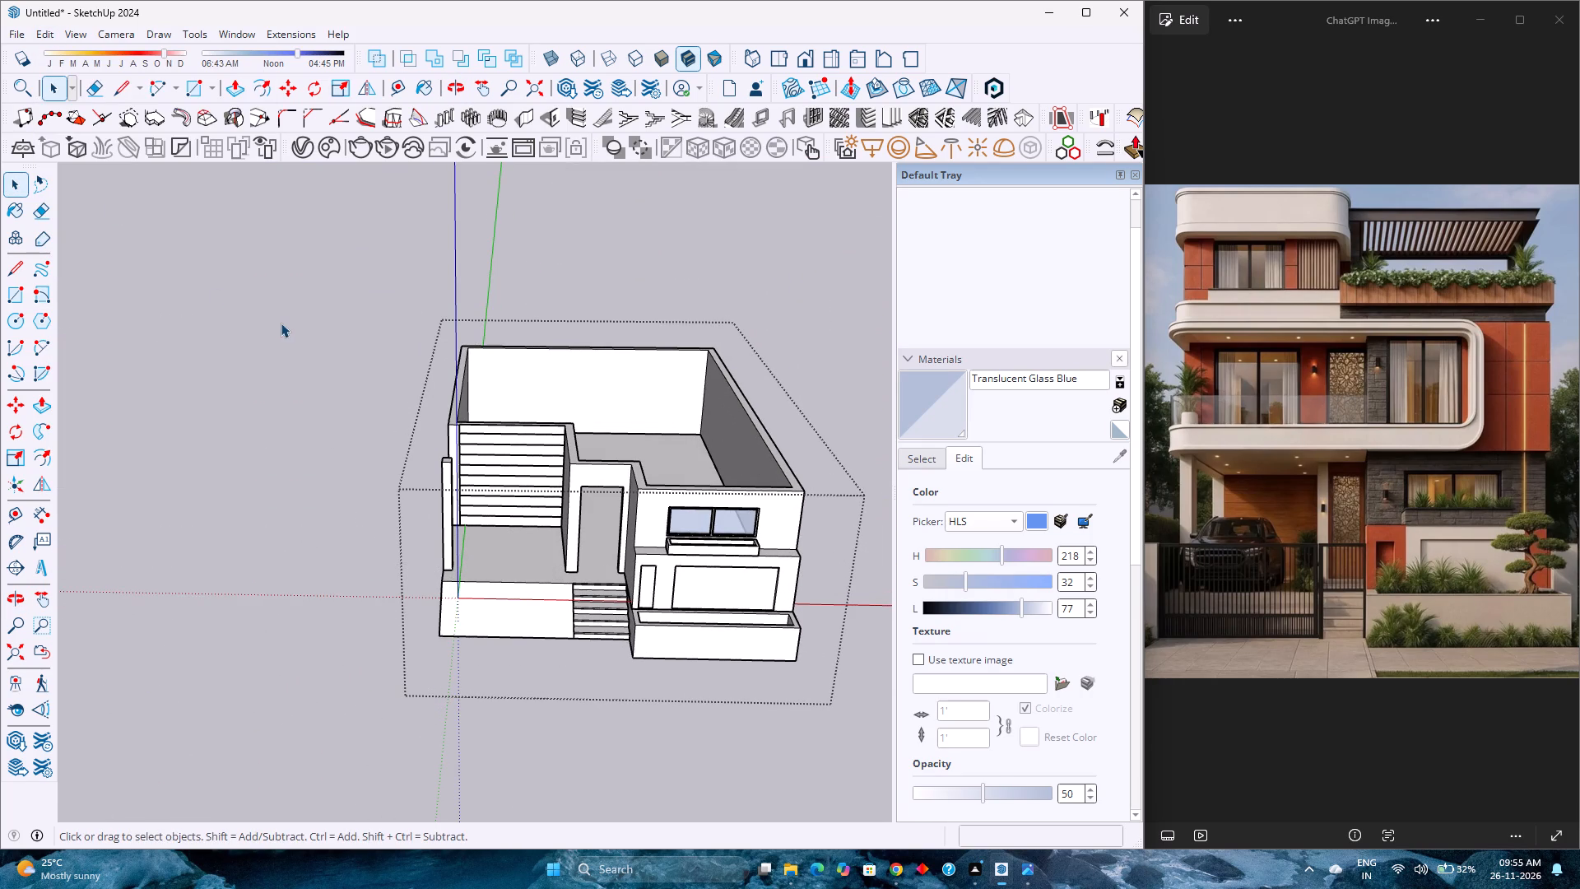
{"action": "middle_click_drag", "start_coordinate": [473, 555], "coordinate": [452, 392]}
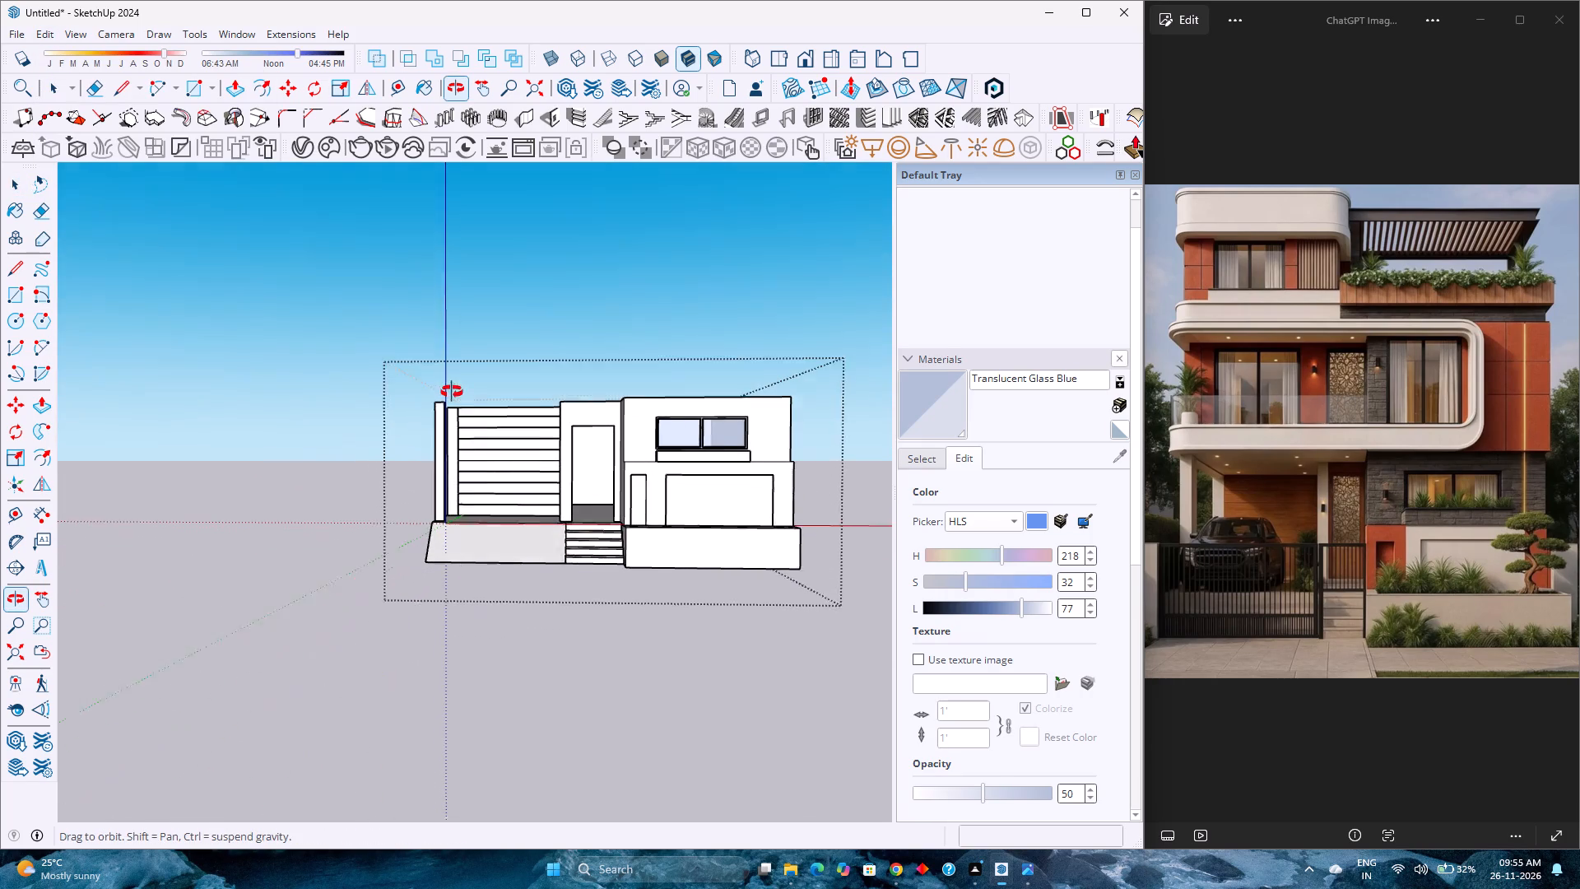
Push/Pull the garage column's inner side face 3" toward the garage interior.
{"action": "middle_click_drag", "start_coordinate": [452, 392], "coordinate": [453, 392]}
{"action": "middle_click", "coordinate": [453, 392]}
{"action": "scroll", "coordinate": [430, 491], "scroll_direction": "up", "scroll_amount": 10}
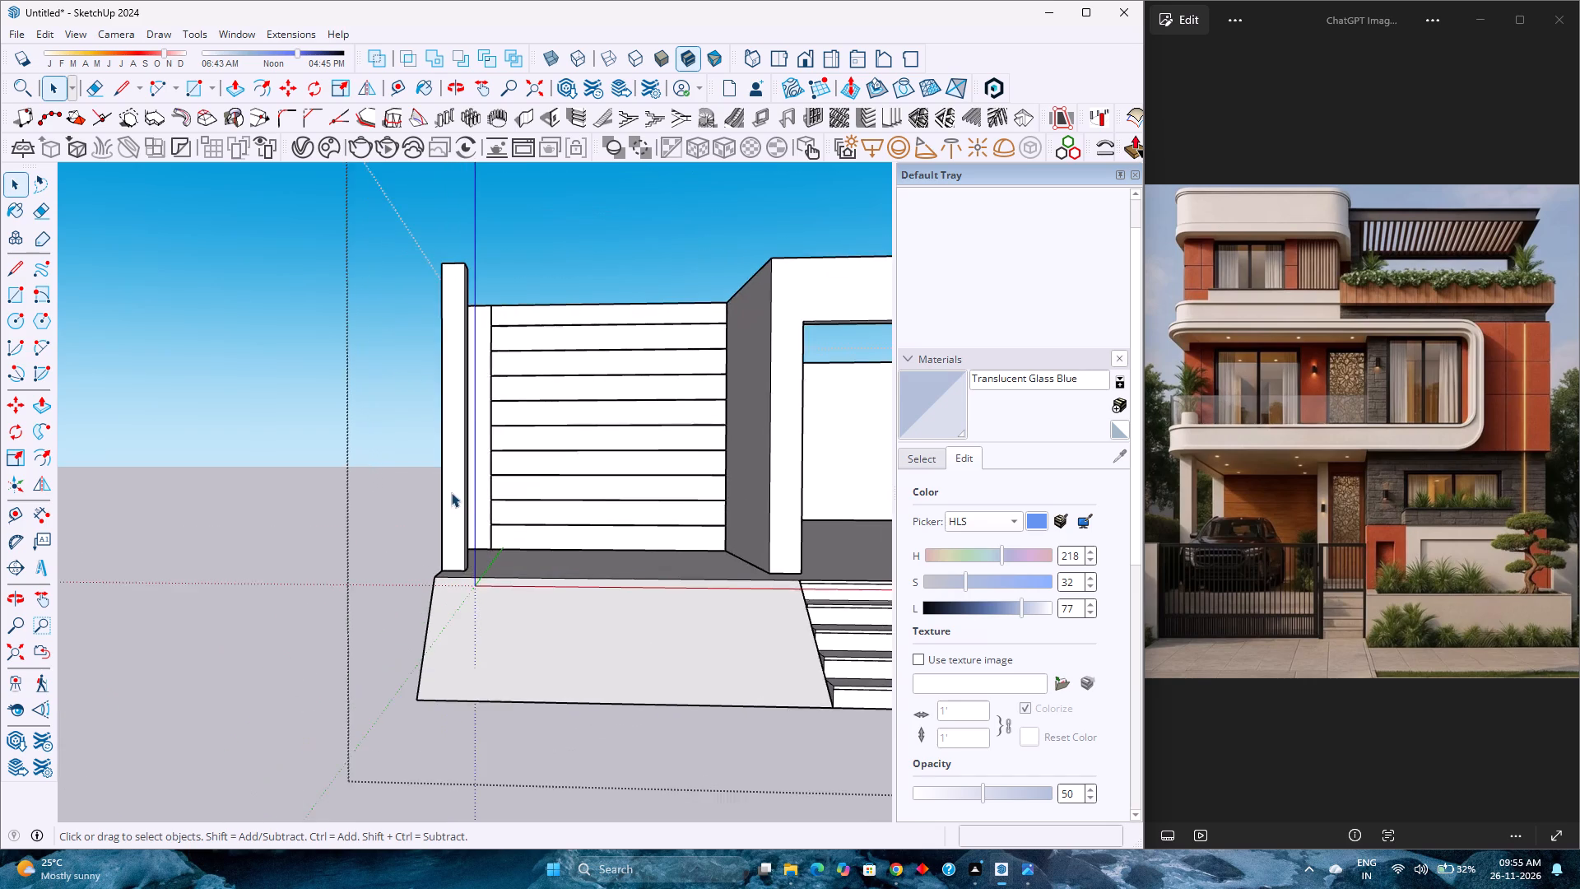
{"action": "scroll", "coordinate": [453, 496], "scroll_direction": "up", "scroll_amount": 7}
{"action": "middle_click_drag", "start_coordinate": [453, 499], "coordinate": [572, 779]}
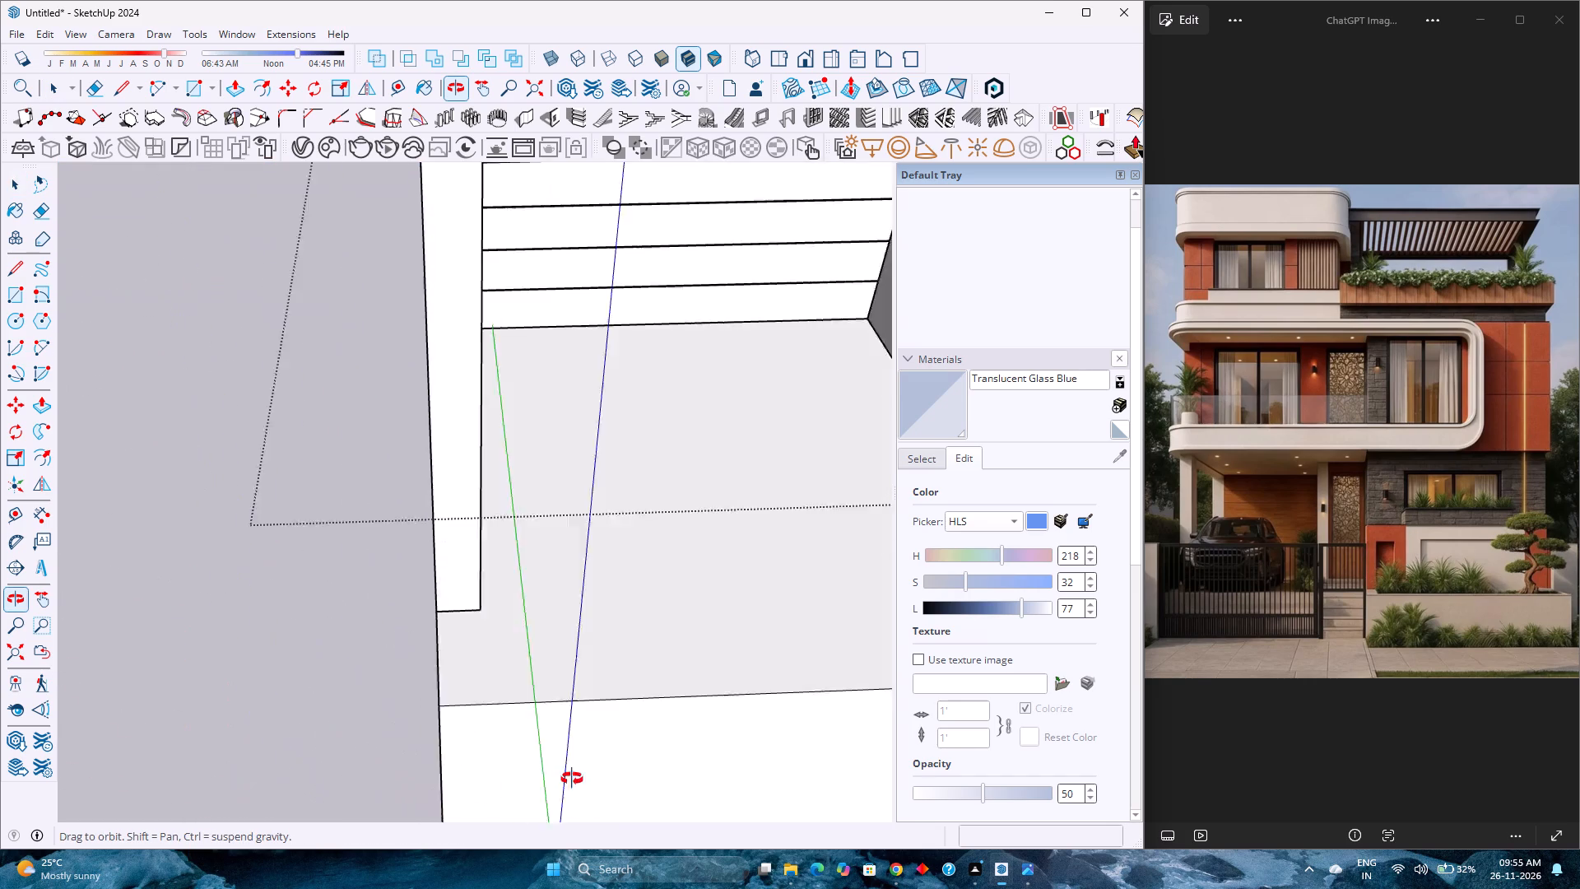
{"action": "middle_click_drag", "start_coordinate": [572, 779], "coordinate": [240, 682]}
{"action": "scroll", "coordinate": [510, 594], "scroll_direction": "up", "scroll_amount": 3}
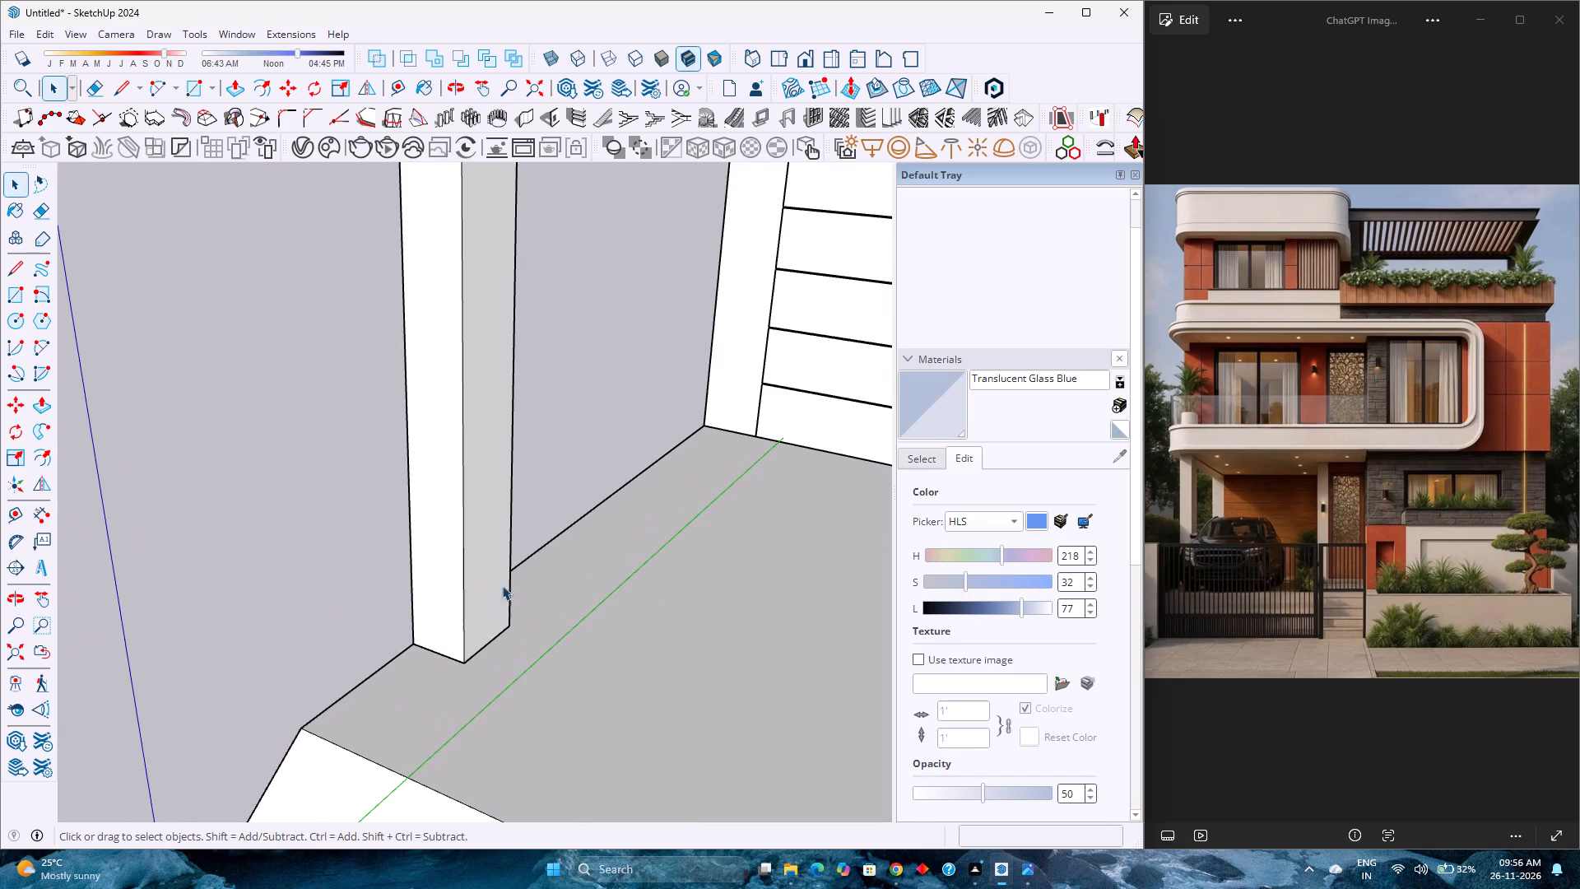
{"action": "double_click", "coordinate": [480, 564]}
{"action": "key", "text": "p"}
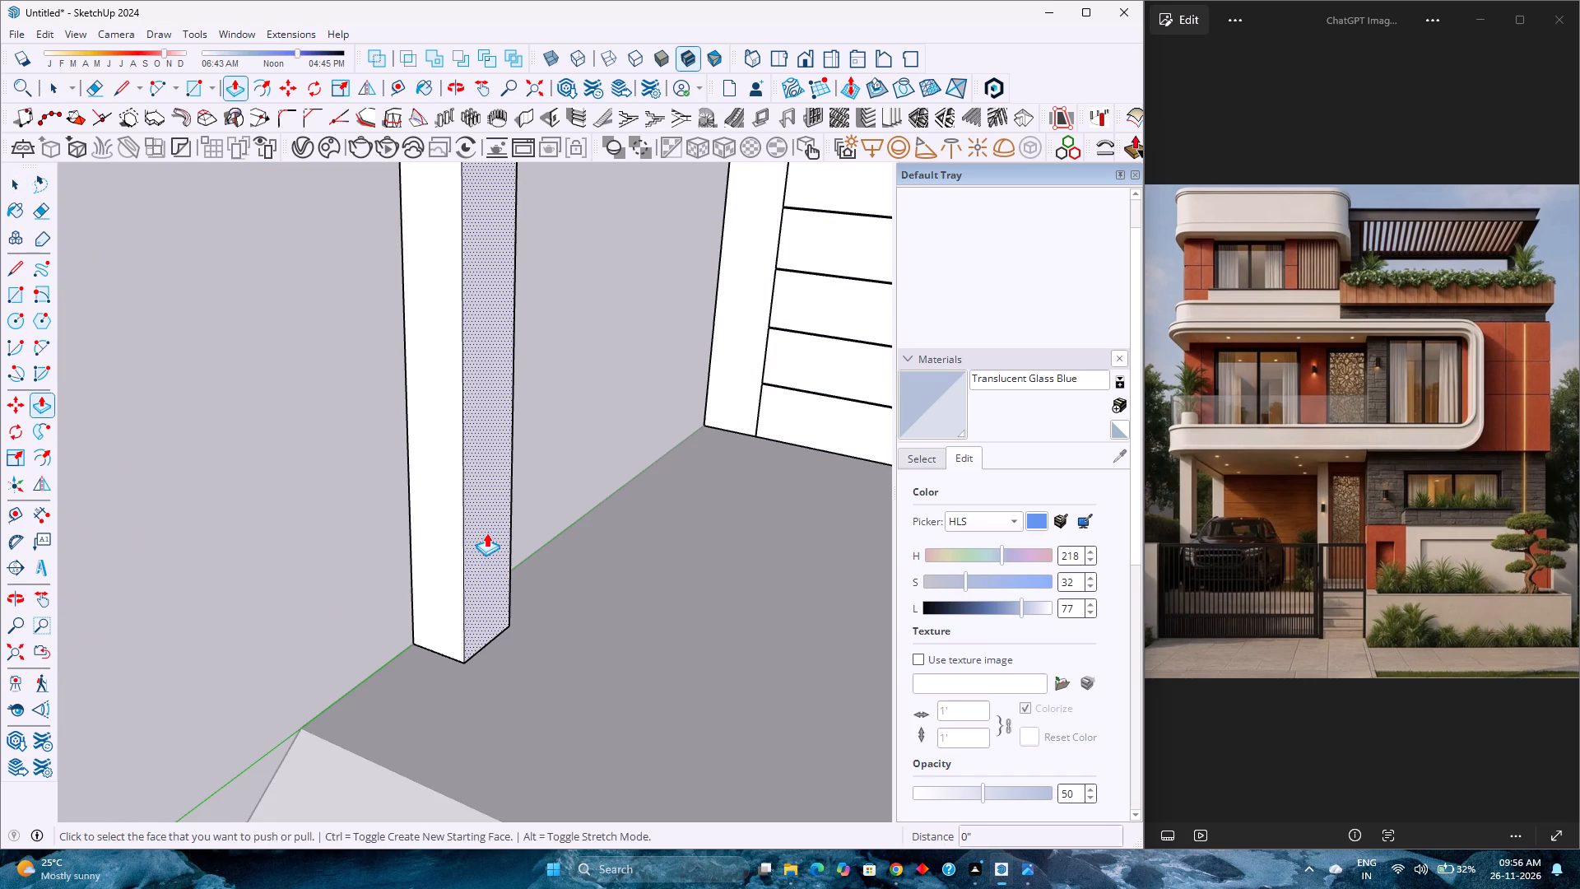
{"action": "left_click", "coordinate": [486, 533]}
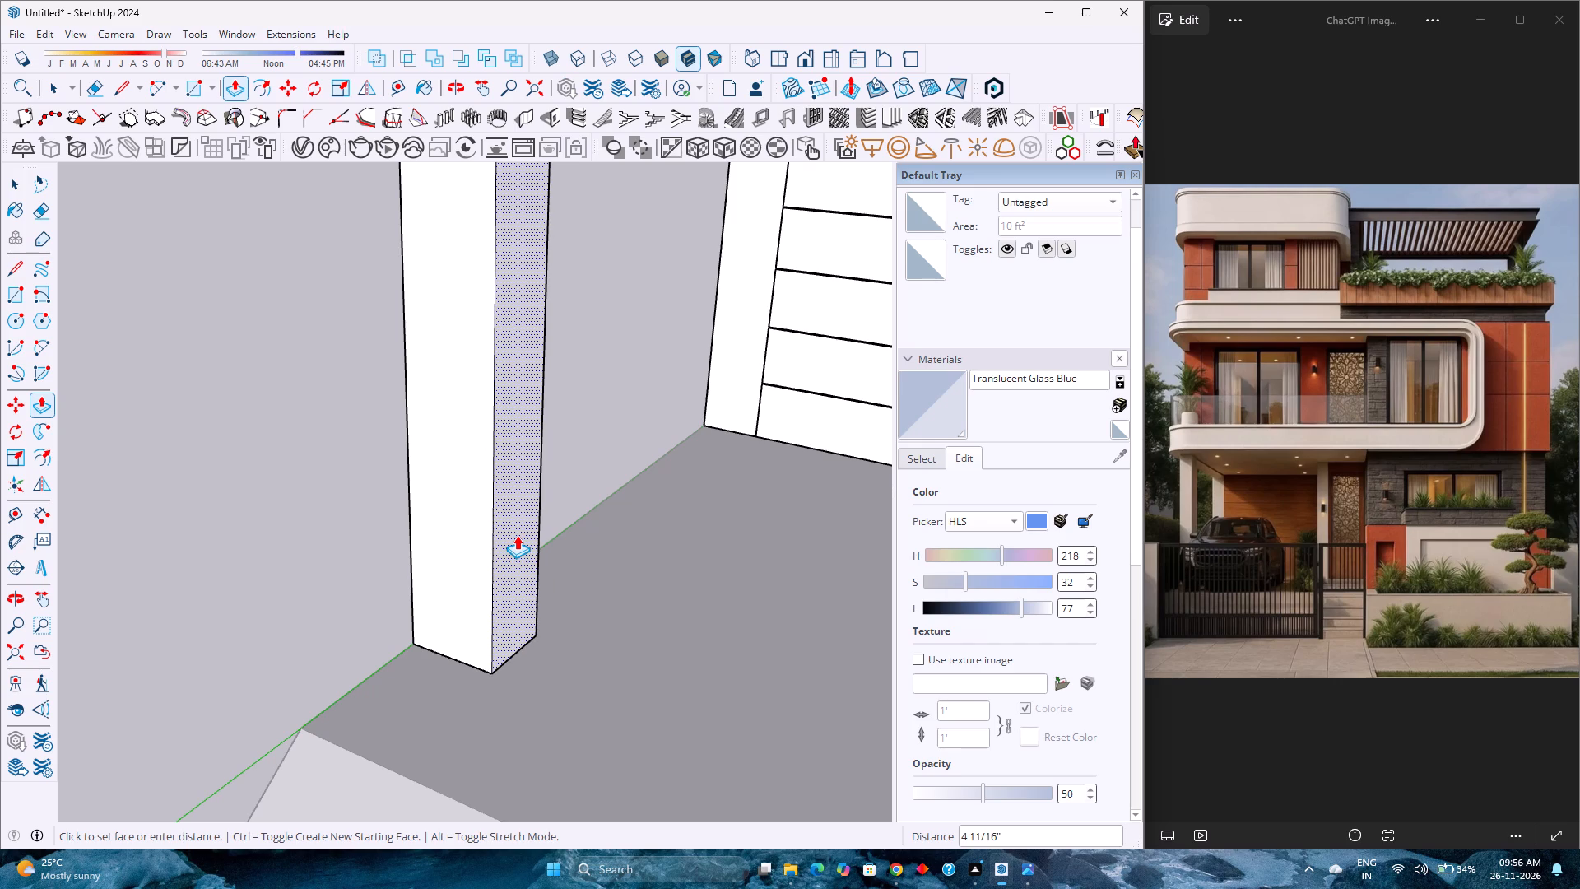
{"action": "key", "text": "3"}
{"action": "key", "text": "Return"}
Push/Pull the same inner side face of the garage column out another 3" and close the column group.
{"action": "scroll", "coordinate": [523, 524], "scroll_direction": "up", "scroll_amount": 3}
{"action": "middle_click_drag", "start_coordinate": [523, 524], "coordinate": [416, 583]}
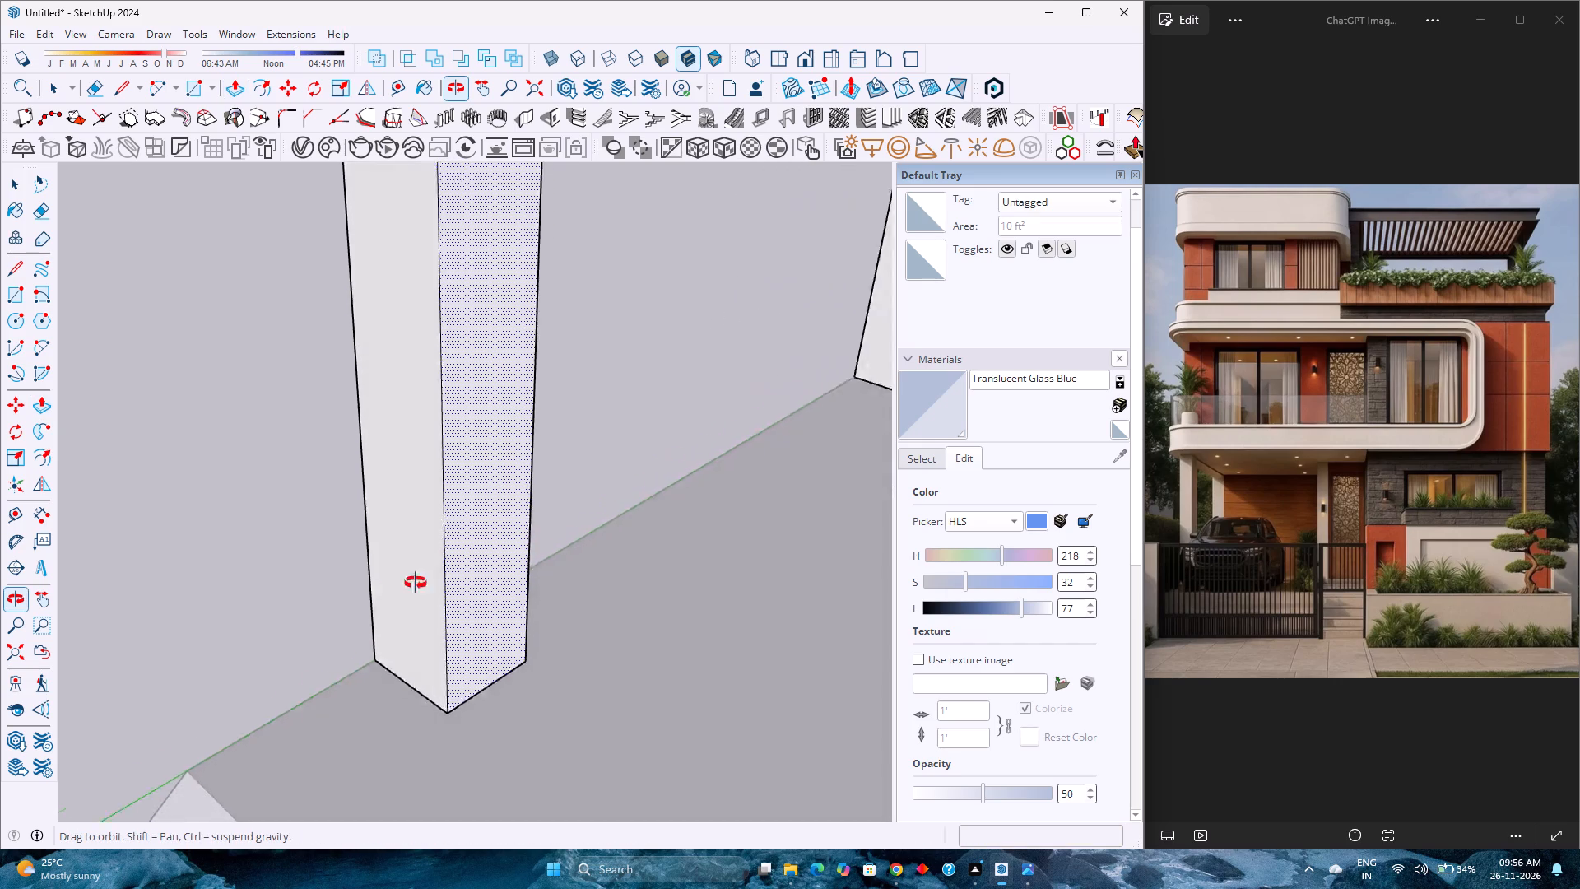
{"action": "middle_click_drag", "start_coordinate": [416, 583], "coordinate": [0, 640]}
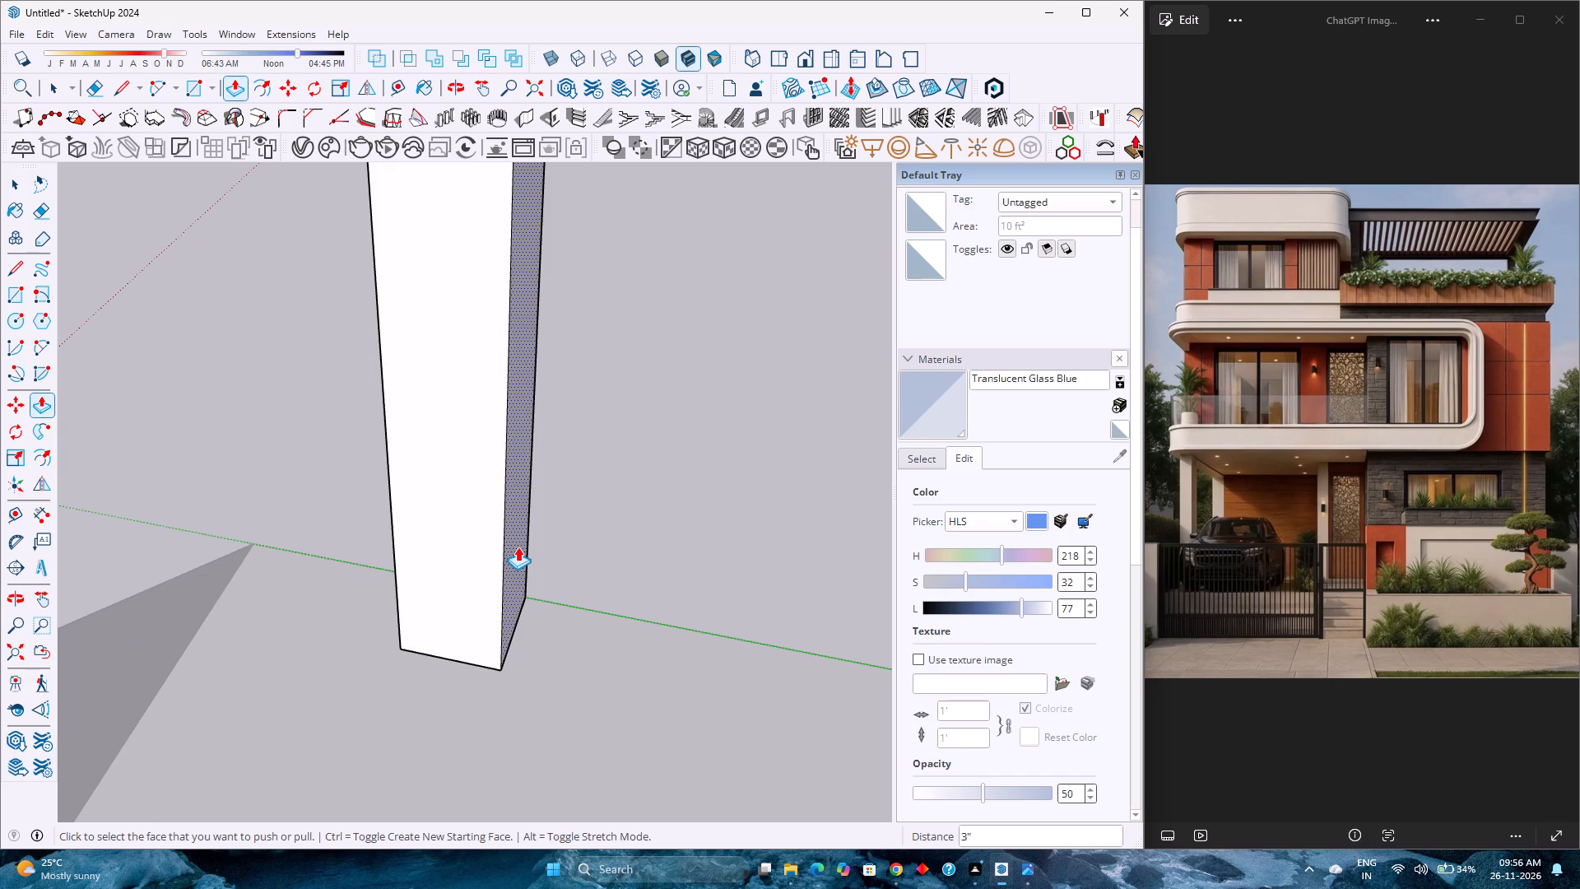
{"action": "left_click", "coordinate": [518, 547]}
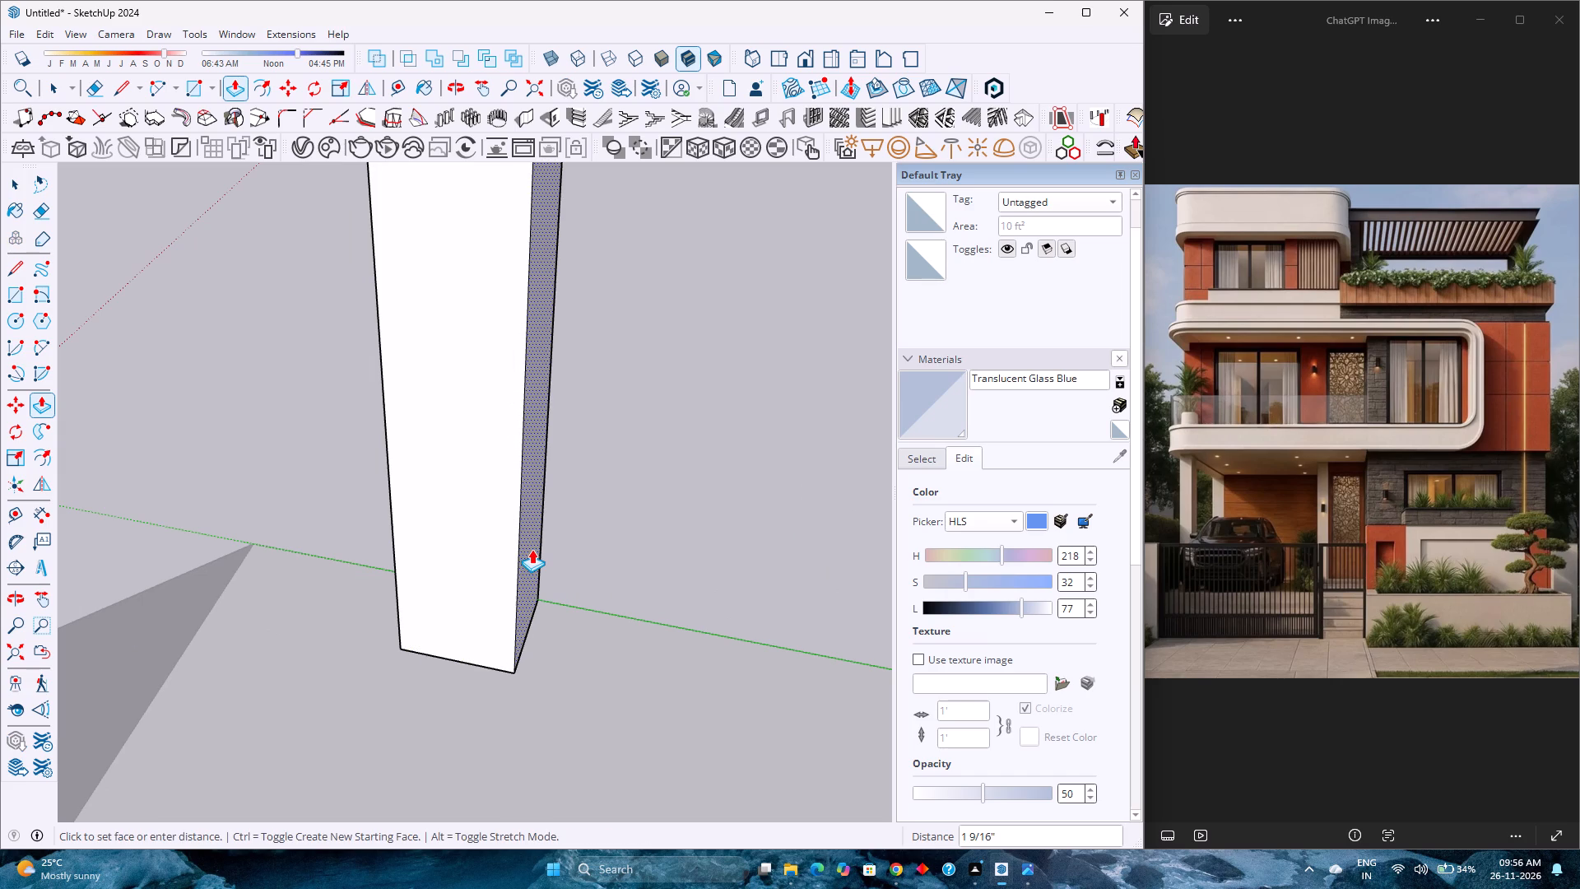
{"action": "key", "text": "3"}
{"action": "key", "text": "Return"}
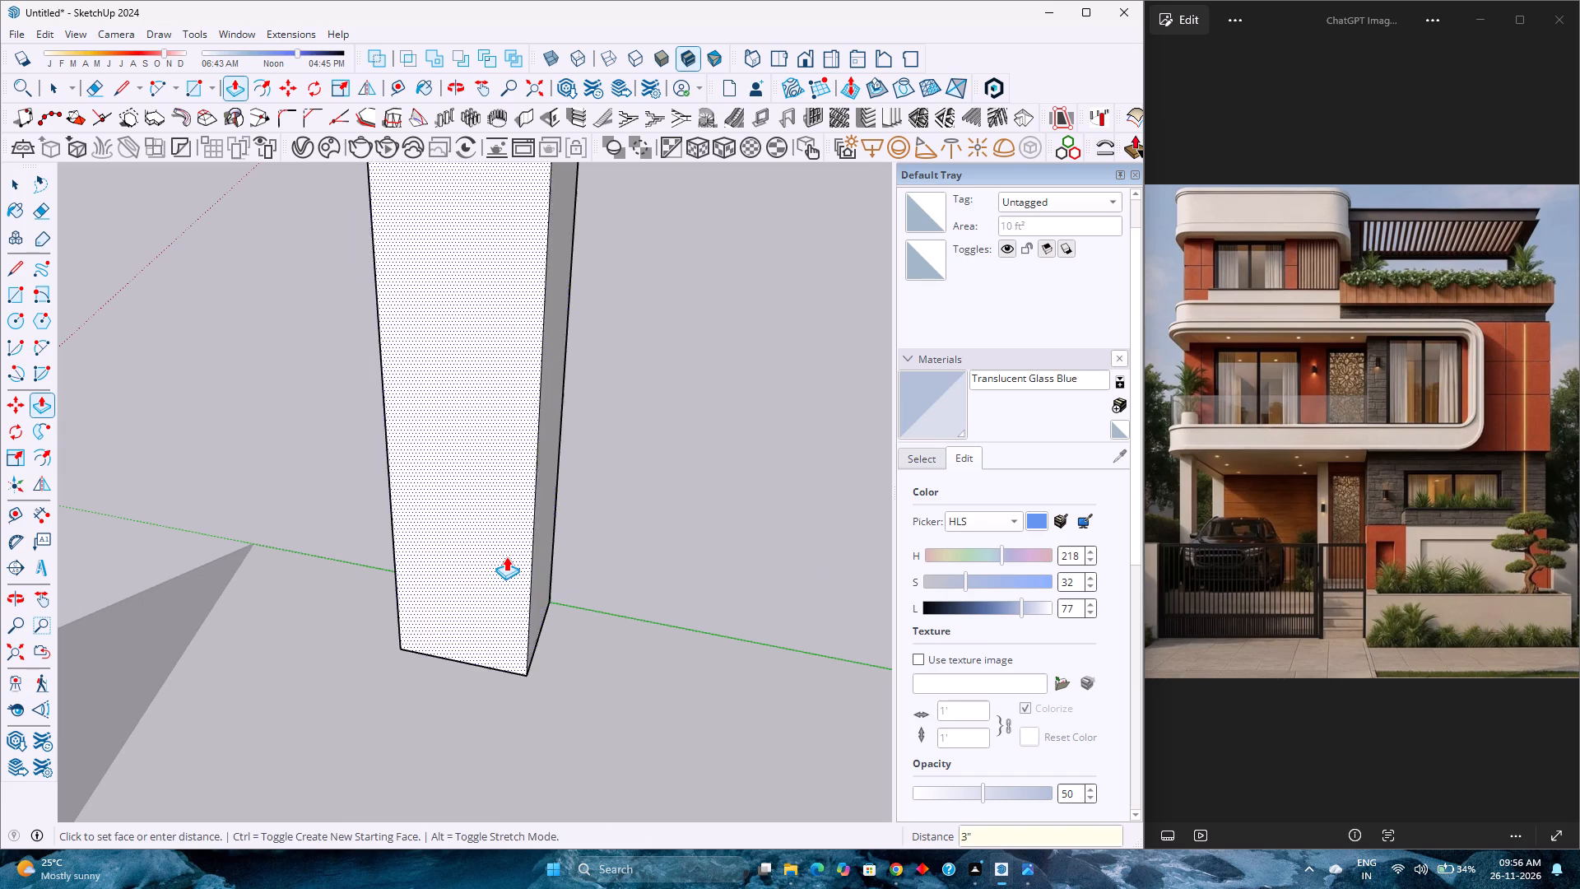
{"action": "scroll", "coordinate": [506, 556], "scroll_direction": "down", "scroll_amount": 5}
{"action": "middle_click_drag", "start_coordinate": [466, 572], "coordinate": [829, 521]}
{"action": "scroll", "coordinate": [685, 486], "scroll_direction": "down", "scroll_amount": 3}
{"action": "key", "text": "space"}
{"action": "key", "text": "space"}
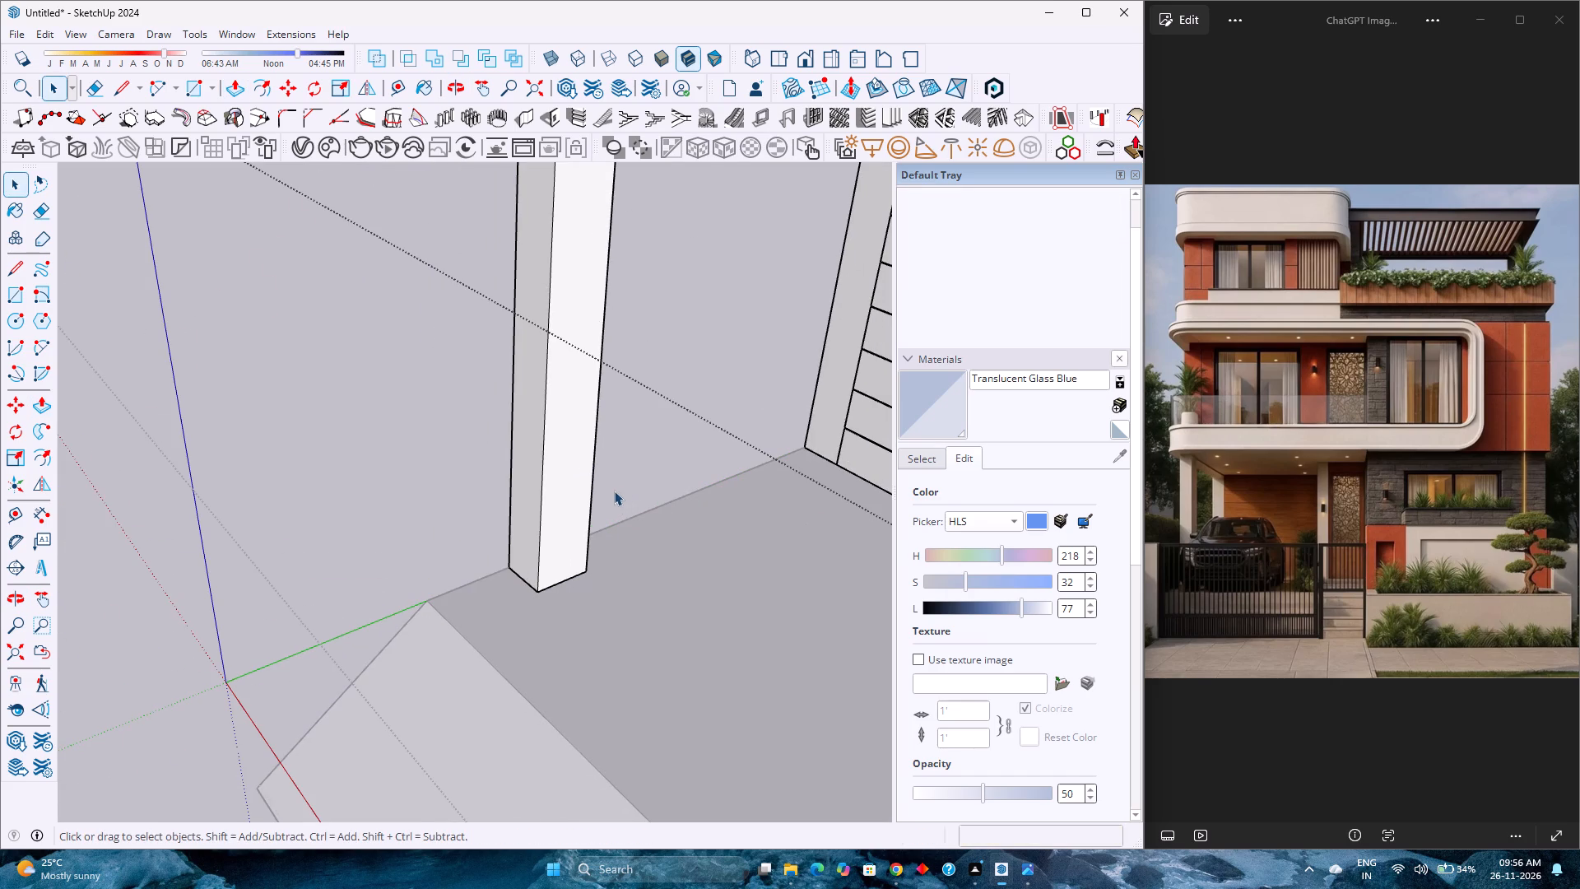
{"action": "scroll", "coordinate": [487, 492], "scroll_direction": "down", "scroll_amount": 5}
{"action": "left_click", "coordinate": [337, 502]}
{"action": "middle_click_drag", "start_coordinate": [251, 527], "coordinate": [597, 503]}
{"action": "scroll", "coordinate": [602, 500], "scroll_direction": "down", "scroll_amount": 4}
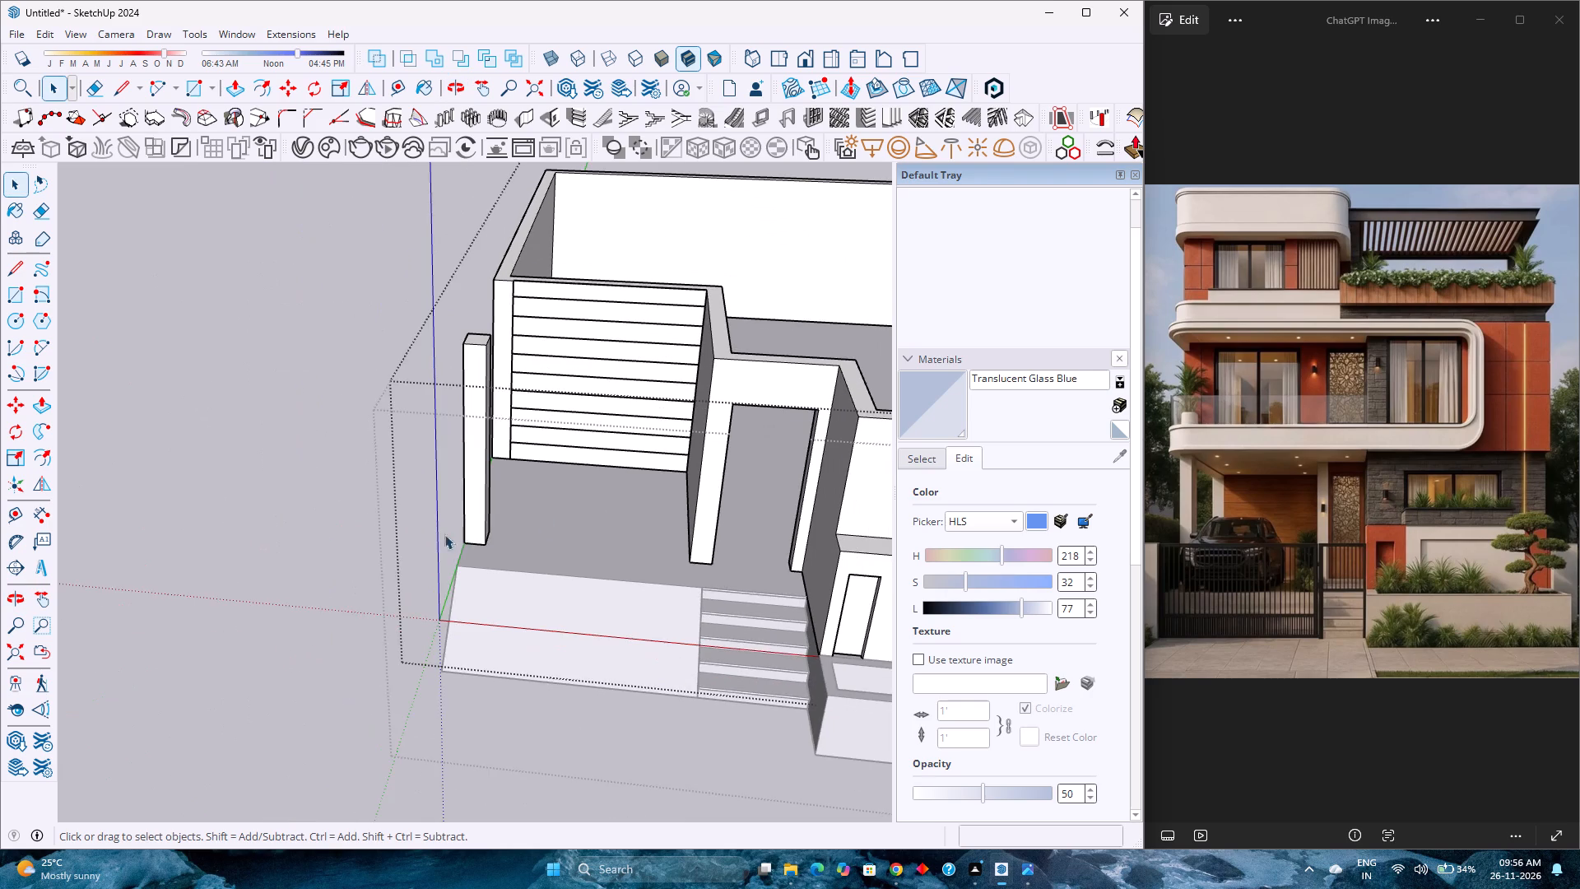
{"action": "left_click", "coordinate": [304, 538]}
Examine the widened front column and garage bay against the rest of the ground floor from several angles.
{"action": "scroll", "coordinate": [319, 522], "scroll_direction": "down", "scroll_amount": 4}
{"action": "middle_click_drag", "start_coordinate": [379, 492], "coordinate": [352, 560], "text": "shift"}
{"action": "middle_click_drag", "start_coordinate": [337, 561], "coordinate": [671, 443]}
{"action": "scroll", "coordinate": [695, 459], "scroll_direction": "up", "scroll_amount": 1}
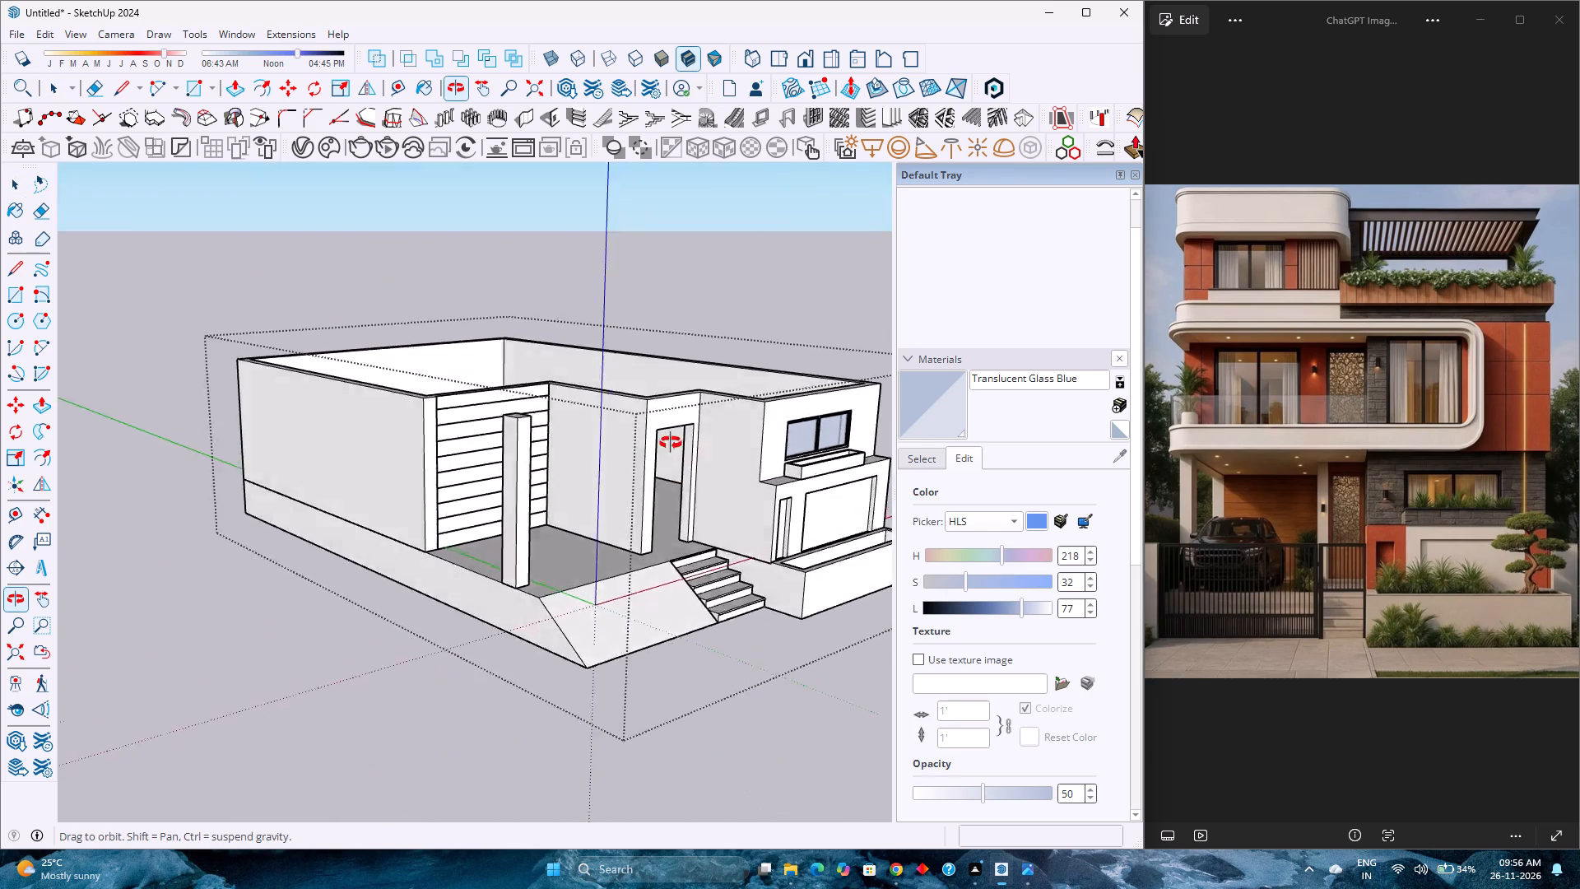
{"action": "middle_click_drag", "start_coordinate": [671, 443], "coordinate": [480, 548]}
{"action": "middle_click", "coordinate": [480, 548]}
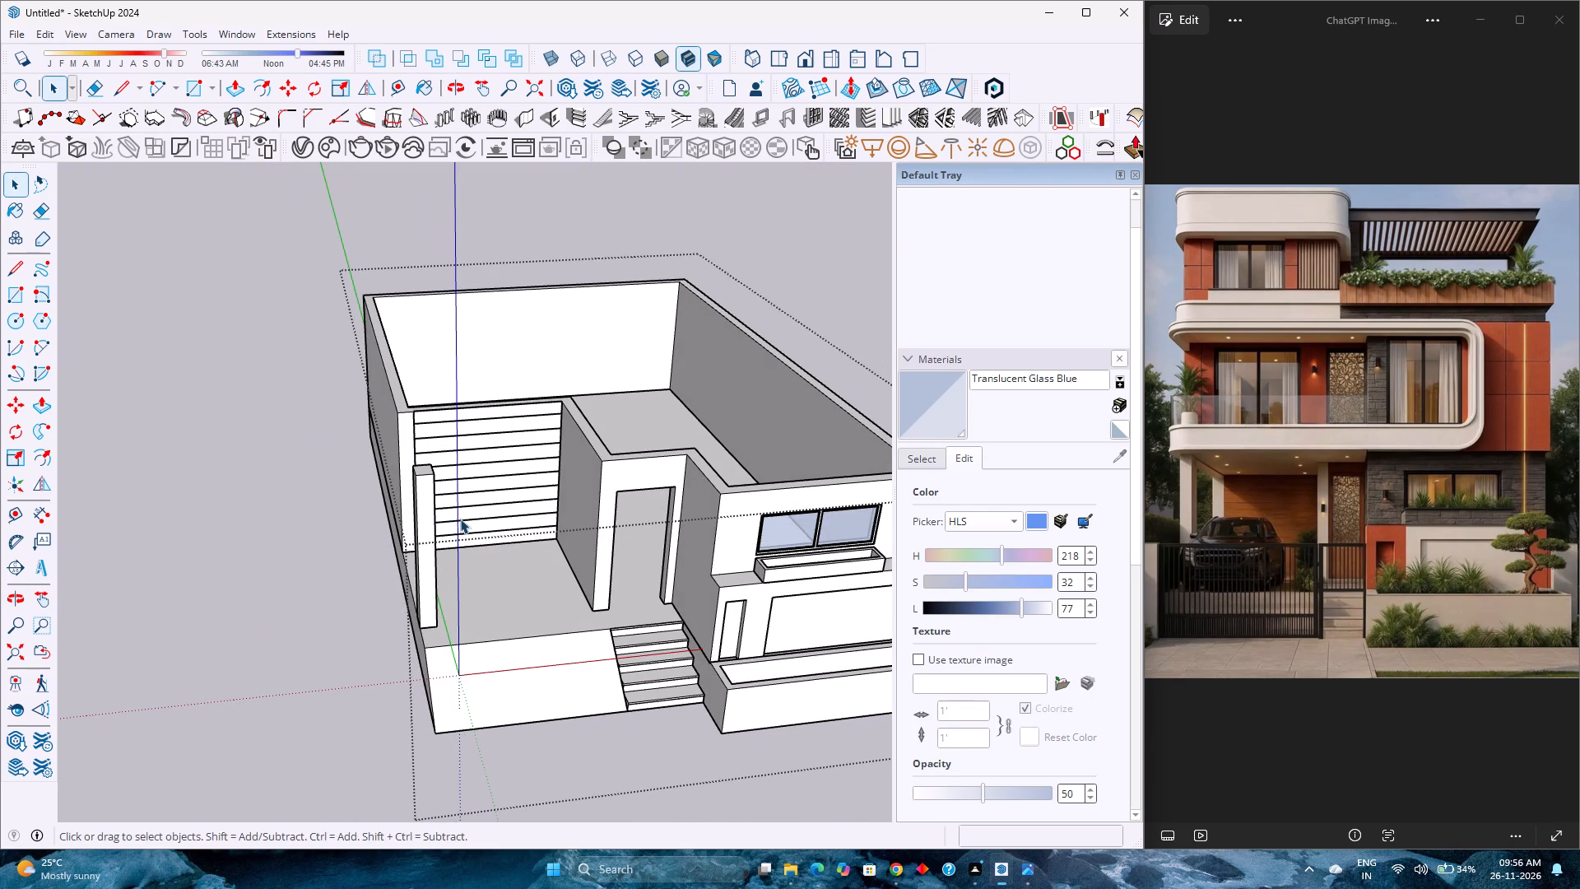
{"action": "scroll", "coordinate": [460, 510], "scroll_direction": "down", "scroll_amount": 4}
{"action": "middle_click_drag", "start_coordinate": [460, 510], "coordinate": [638, 492]}
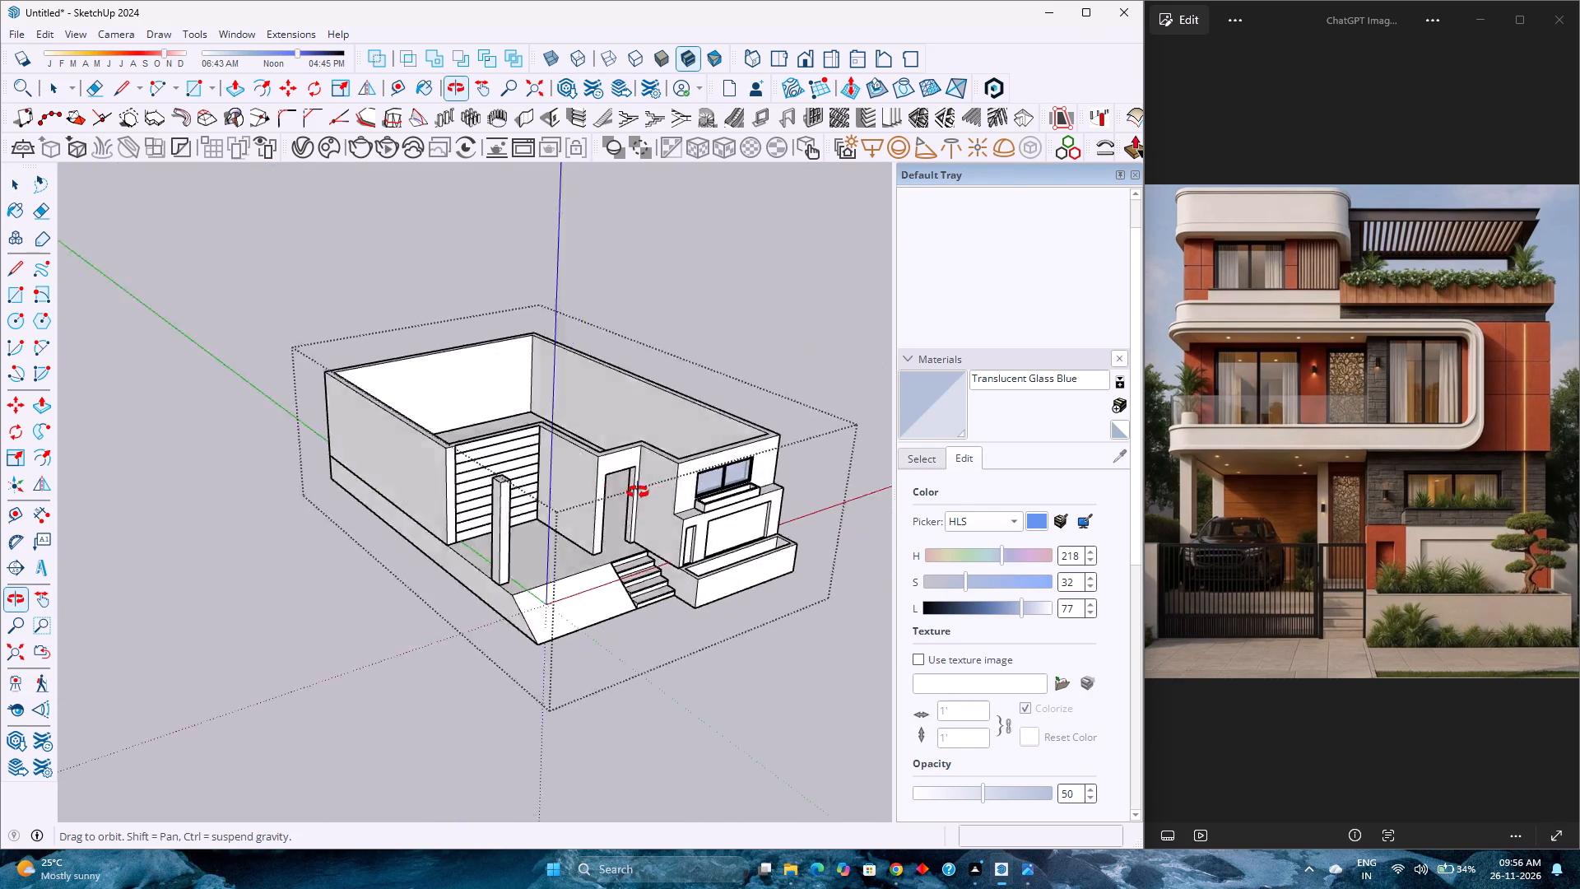
{"action": "middle_click_drag", "start_coordinate": [638, 492], "coordinate": [381, 463]}
{"action": "middle_click", "coordinate": [381, 463]}
{"action": "middle_click", "coordinate": [381, 463]}
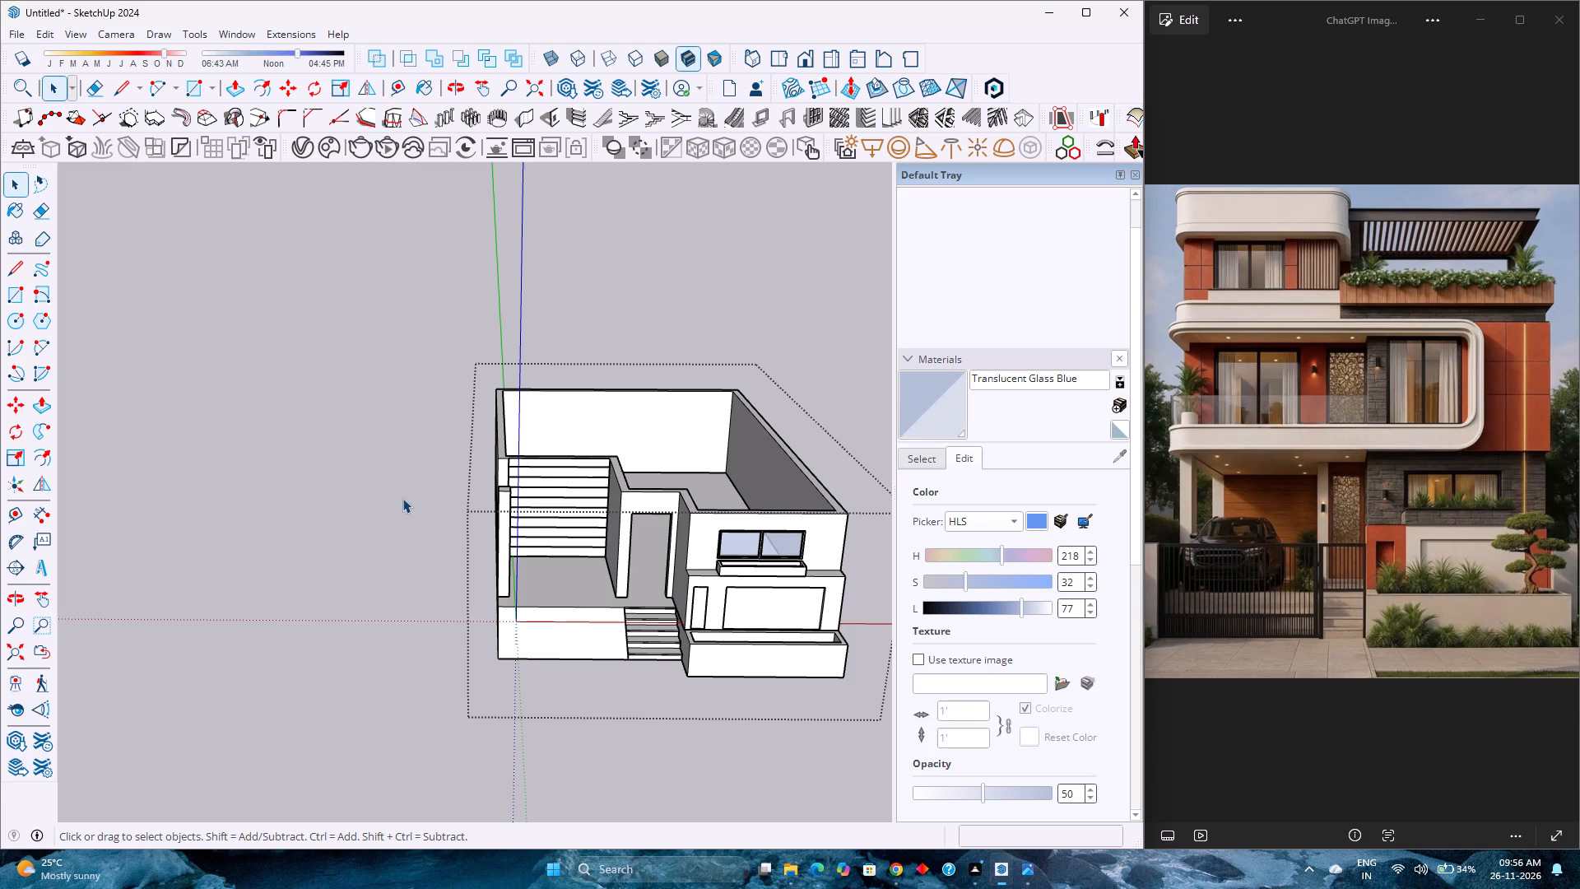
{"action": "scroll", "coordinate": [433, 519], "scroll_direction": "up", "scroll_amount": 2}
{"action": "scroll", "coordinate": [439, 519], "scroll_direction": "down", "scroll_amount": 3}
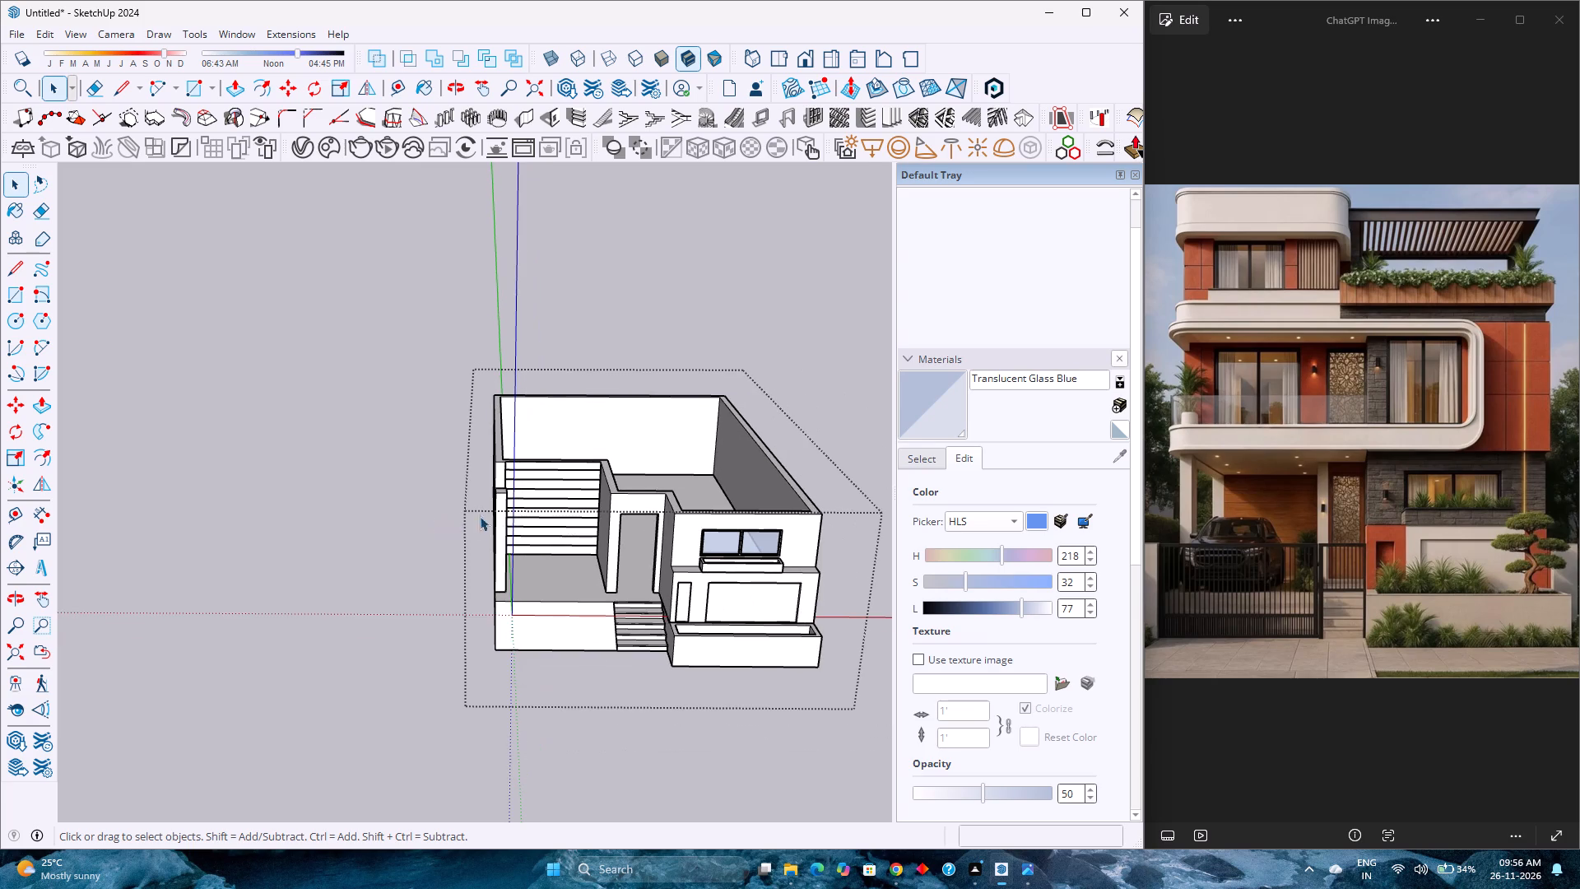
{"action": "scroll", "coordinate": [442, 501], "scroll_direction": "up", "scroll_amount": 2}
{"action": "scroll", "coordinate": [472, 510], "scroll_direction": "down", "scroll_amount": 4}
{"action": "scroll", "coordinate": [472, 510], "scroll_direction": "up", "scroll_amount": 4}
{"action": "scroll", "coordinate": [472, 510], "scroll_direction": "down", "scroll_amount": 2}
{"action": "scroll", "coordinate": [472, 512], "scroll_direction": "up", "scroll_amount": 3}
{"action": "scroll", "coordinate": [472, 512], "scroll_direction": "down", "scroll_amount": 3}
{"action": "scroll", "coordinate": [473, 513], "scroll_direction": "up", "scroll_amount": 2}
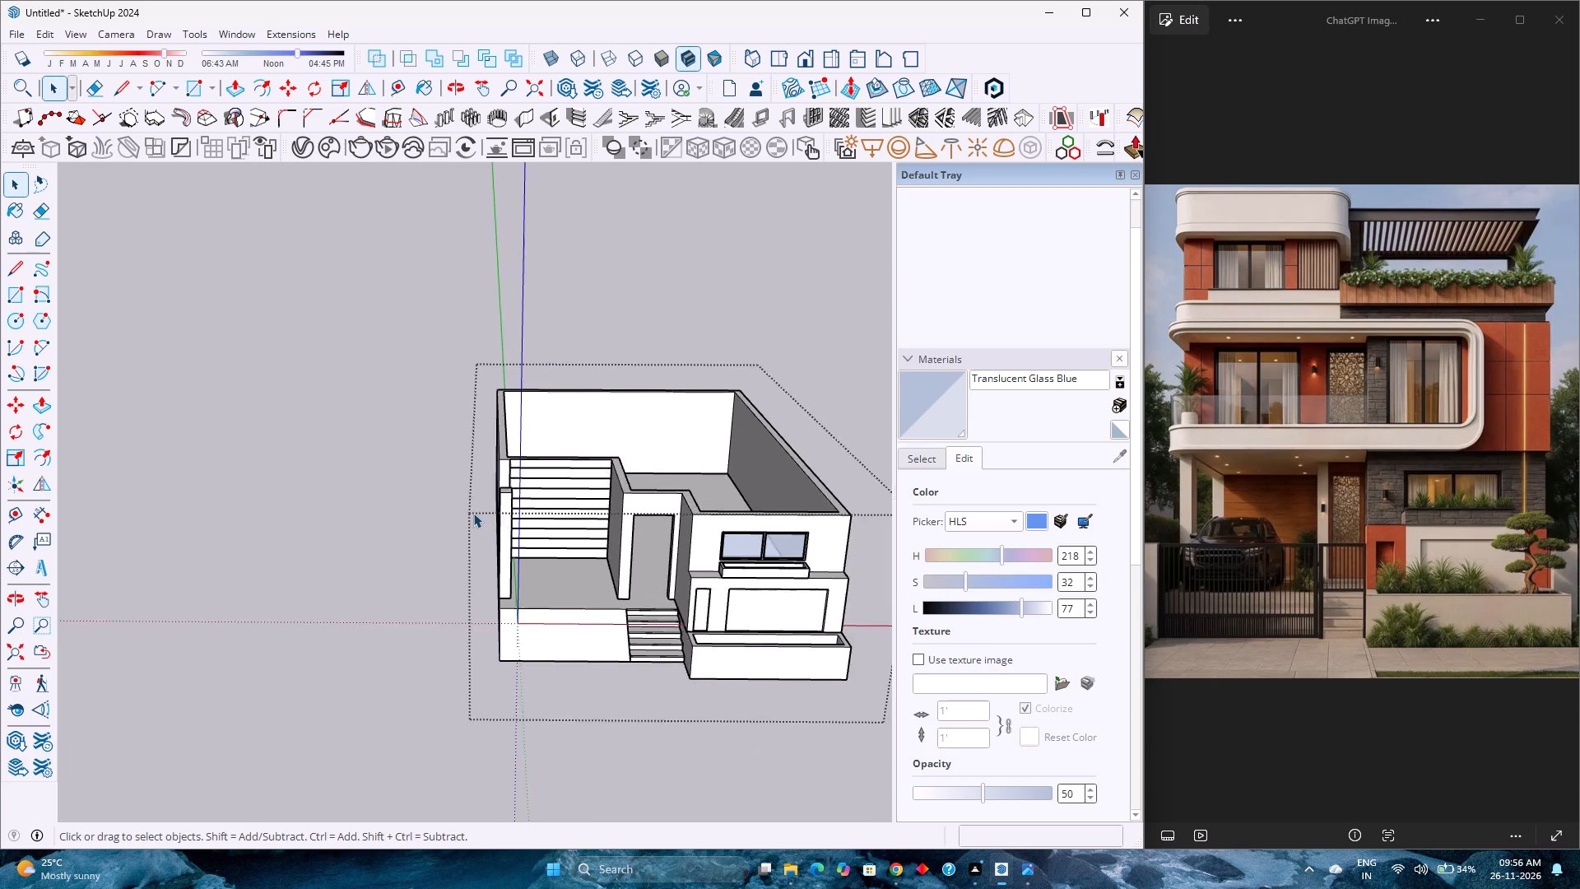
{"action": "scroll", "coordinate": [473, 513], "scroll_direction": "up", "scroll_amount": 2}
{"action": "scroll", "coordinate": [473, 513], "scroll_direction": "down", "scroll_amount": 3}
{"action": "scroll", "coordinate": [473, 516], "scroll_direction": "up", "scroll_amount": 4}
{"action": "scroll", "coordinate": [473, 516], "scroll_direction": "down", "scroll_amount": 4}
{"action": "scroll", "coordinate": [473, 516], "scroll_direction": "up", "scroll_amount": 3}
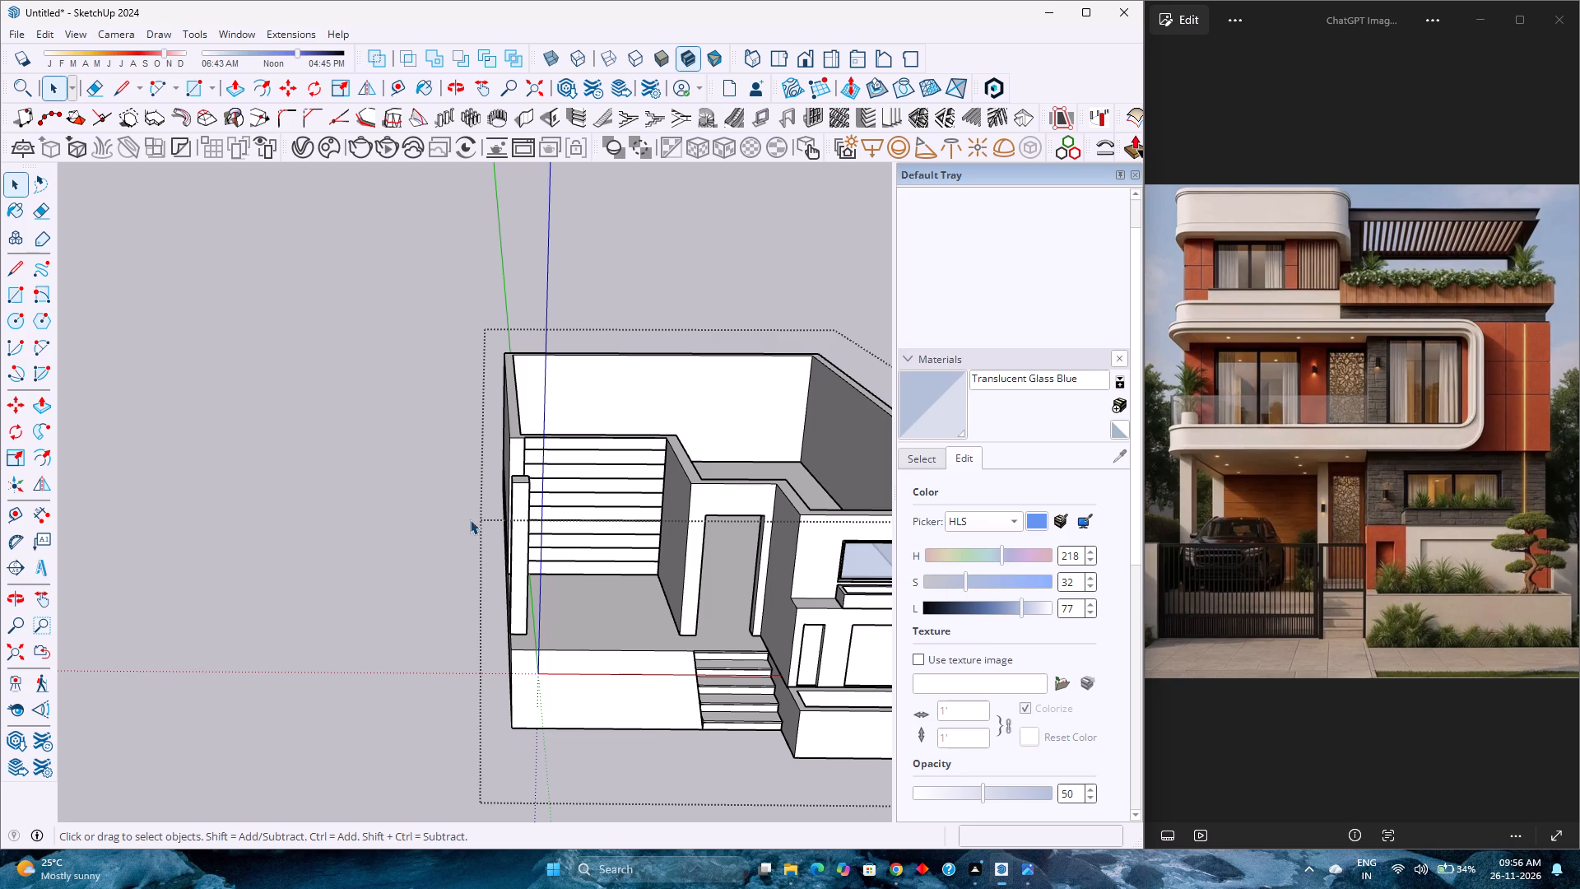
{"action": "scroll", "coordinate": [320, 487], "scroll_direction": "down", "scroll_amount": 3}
Draw a rectangle over the ground-floor wall tops, from the rear outer corner on the garage side to the diagonally opposite front corner.
{"action": "middle_click_drag", "start_coordinate": [410, 434], "coordinate": [362, 568]}
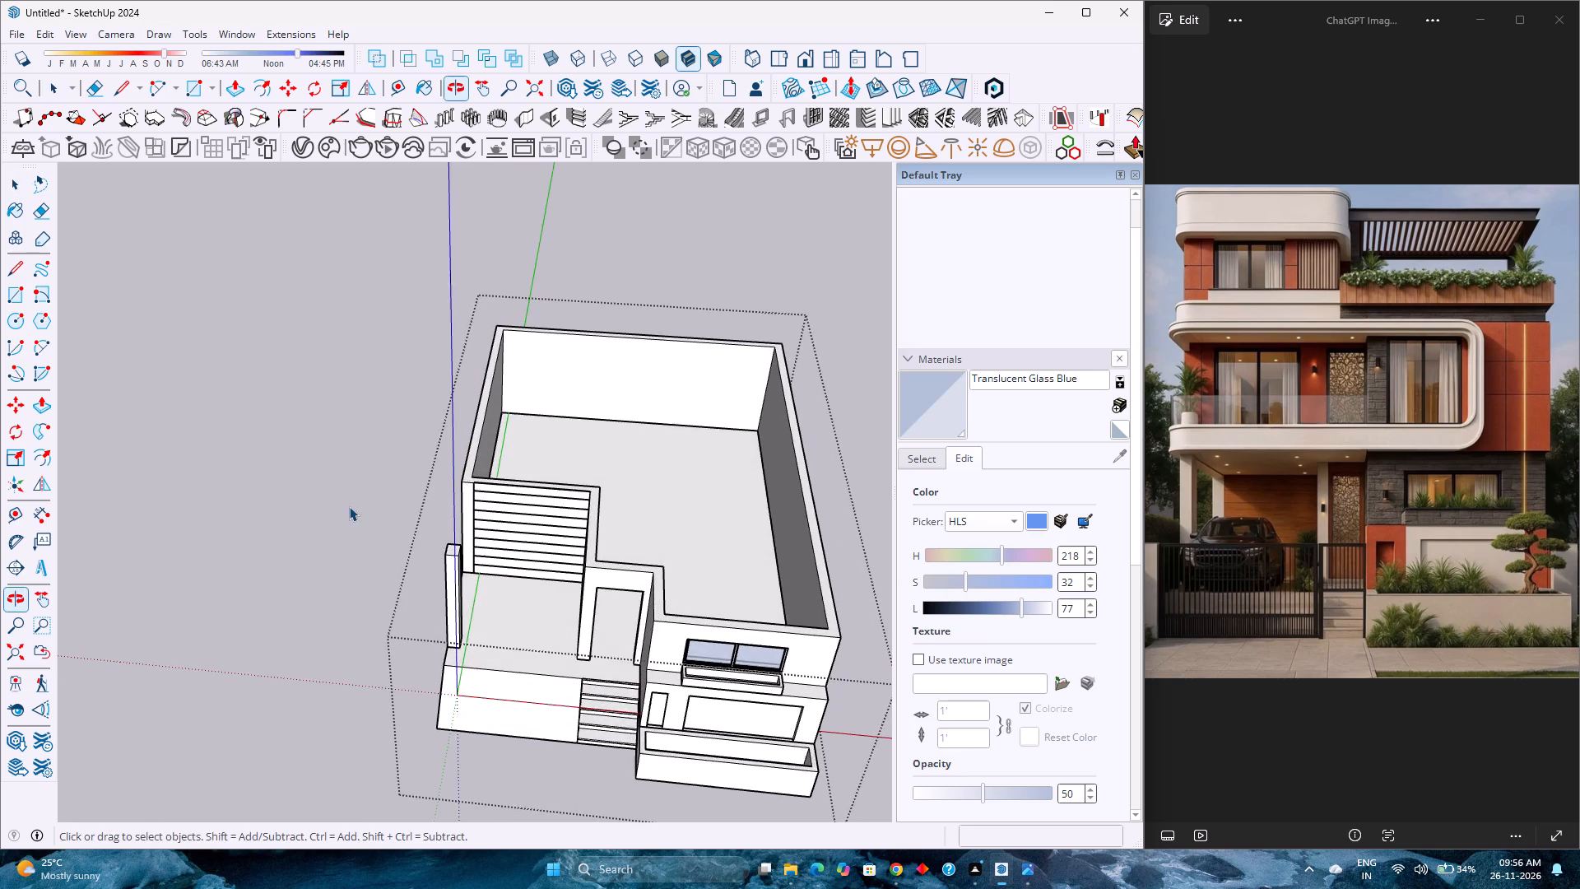
{"action": "scroll", "coordinate": [347, 502], "scroll_direction": "down", "scroll_amount": 3}
{"action": "middle_click_drag", "start_coordinate": [373, 510], "coordinate": [478, 676]}
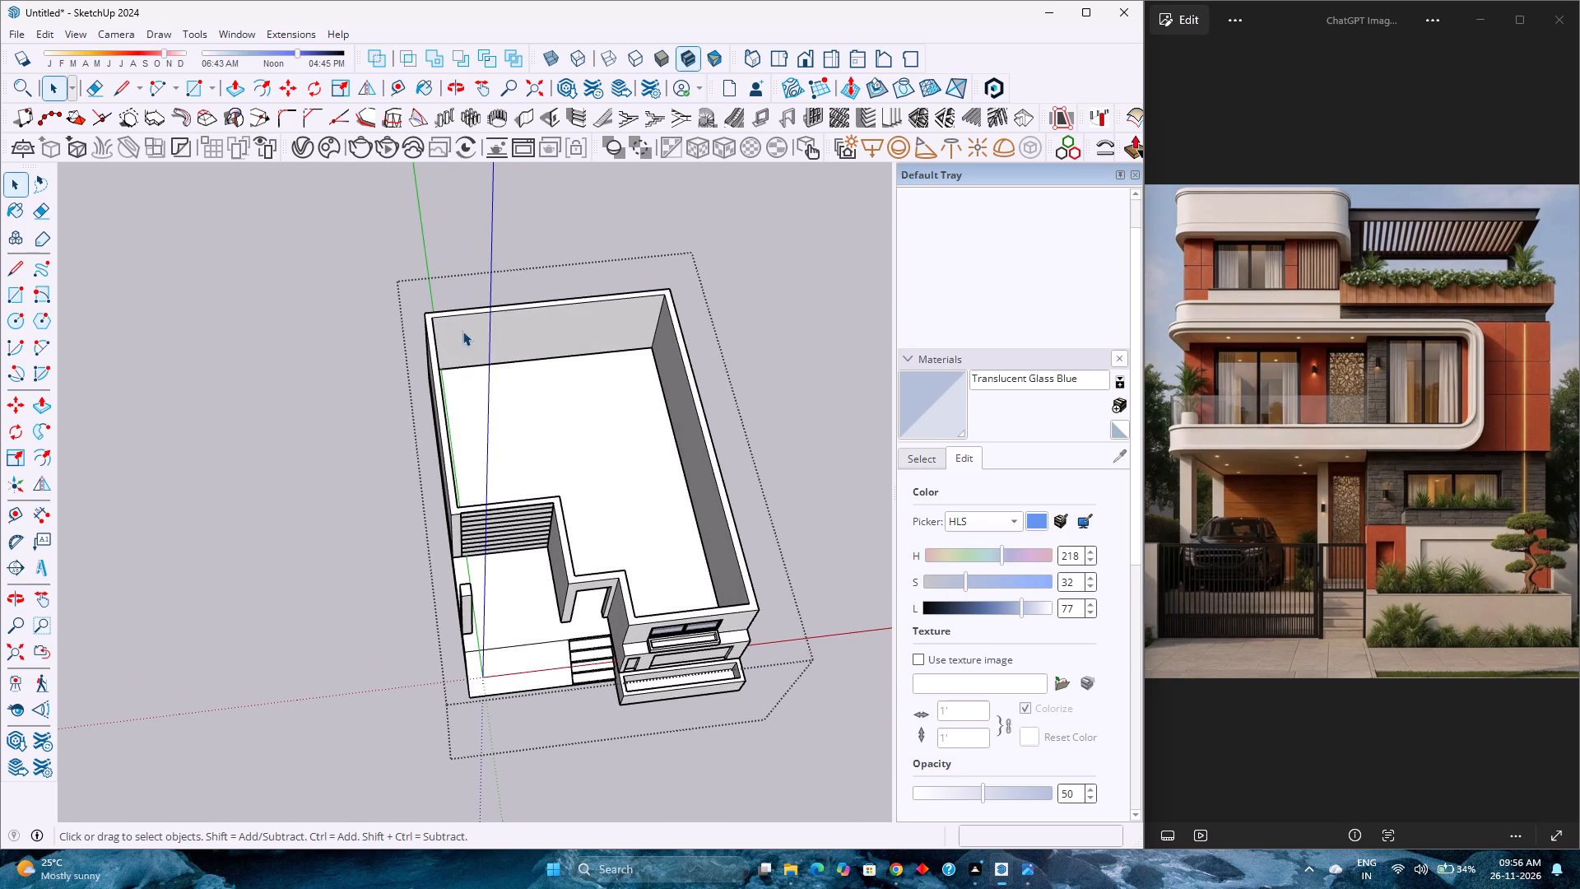
{"action": "left_click", "coordinate": [444, 444]}
{"action": "middle_click_drag", "start_coordinate": [513, 542], "coordinate": [540, 377]}
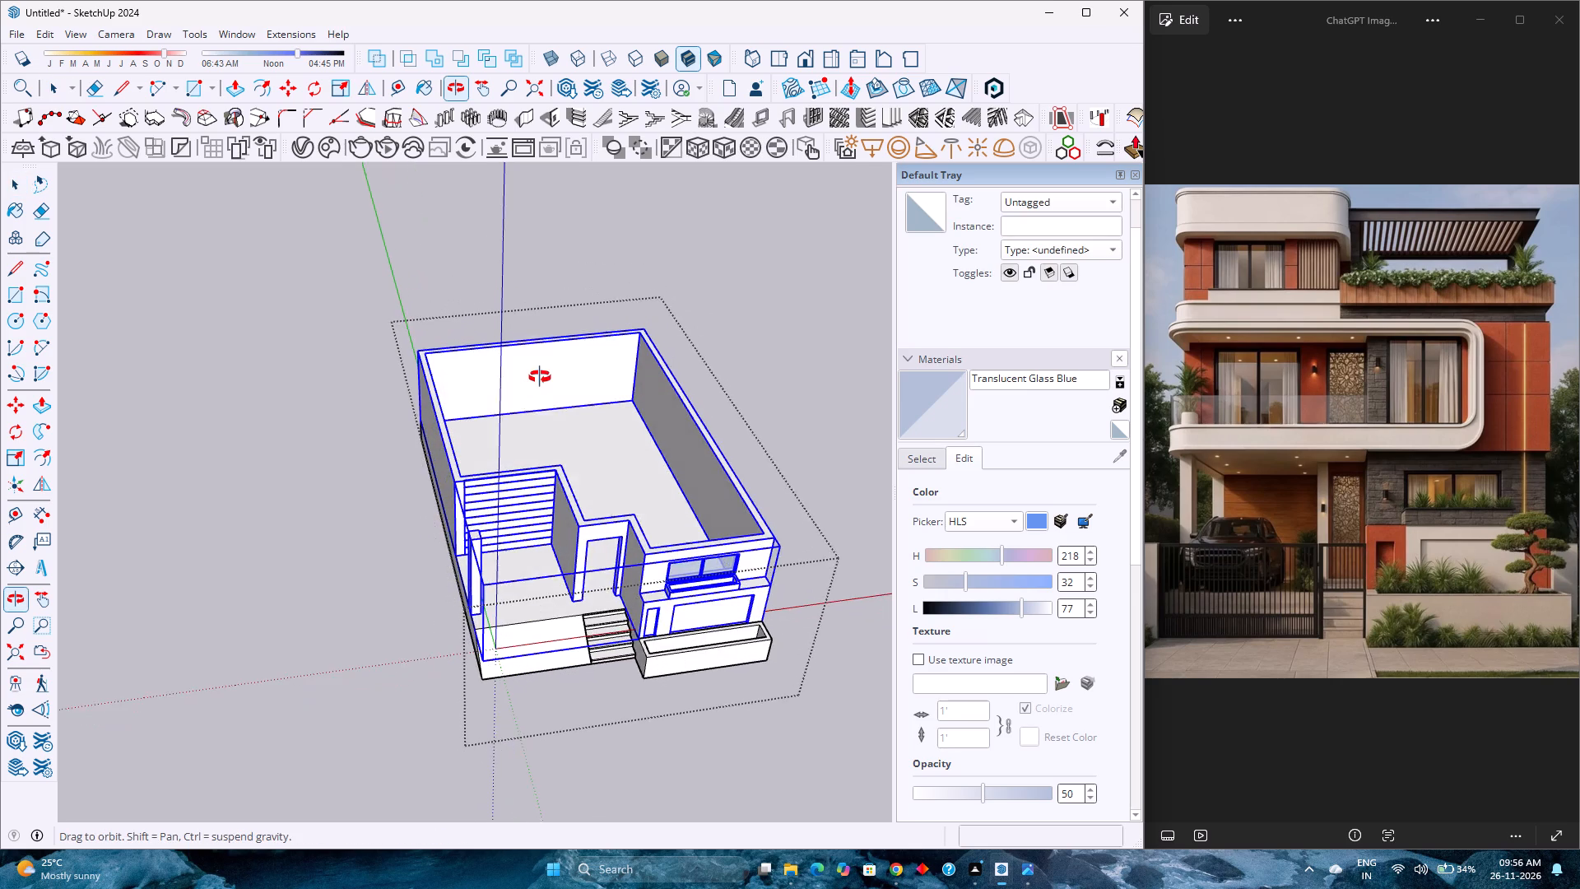
{"action": "middle_click_drag", "start_coordinate": [540, 377], "coordinate": [541, 365]}
{"action": "scroll", "coordinate": [547, 368], "scroll_direction": "up", "scroll_amount": 4}
{"action": "left_click", "coordinate": [197, 91]}
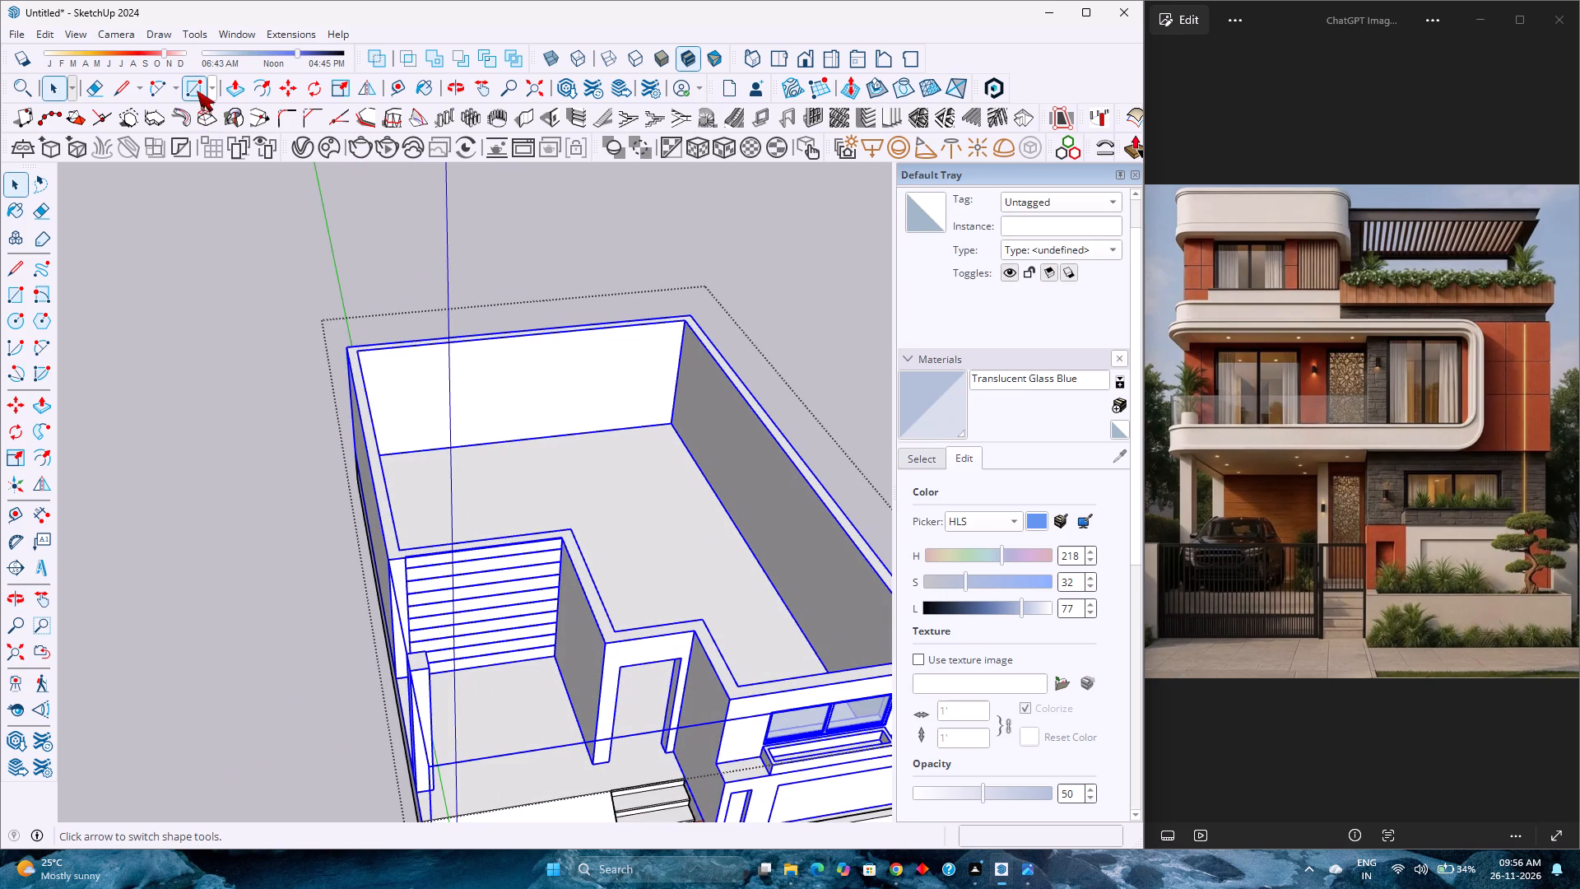
{"action": "left_click", "coordinate": [351, 347]}
{"action": "scroll", "coordinate": [436, 469], "scroll_direction": "down", "scroll_amount": 9}
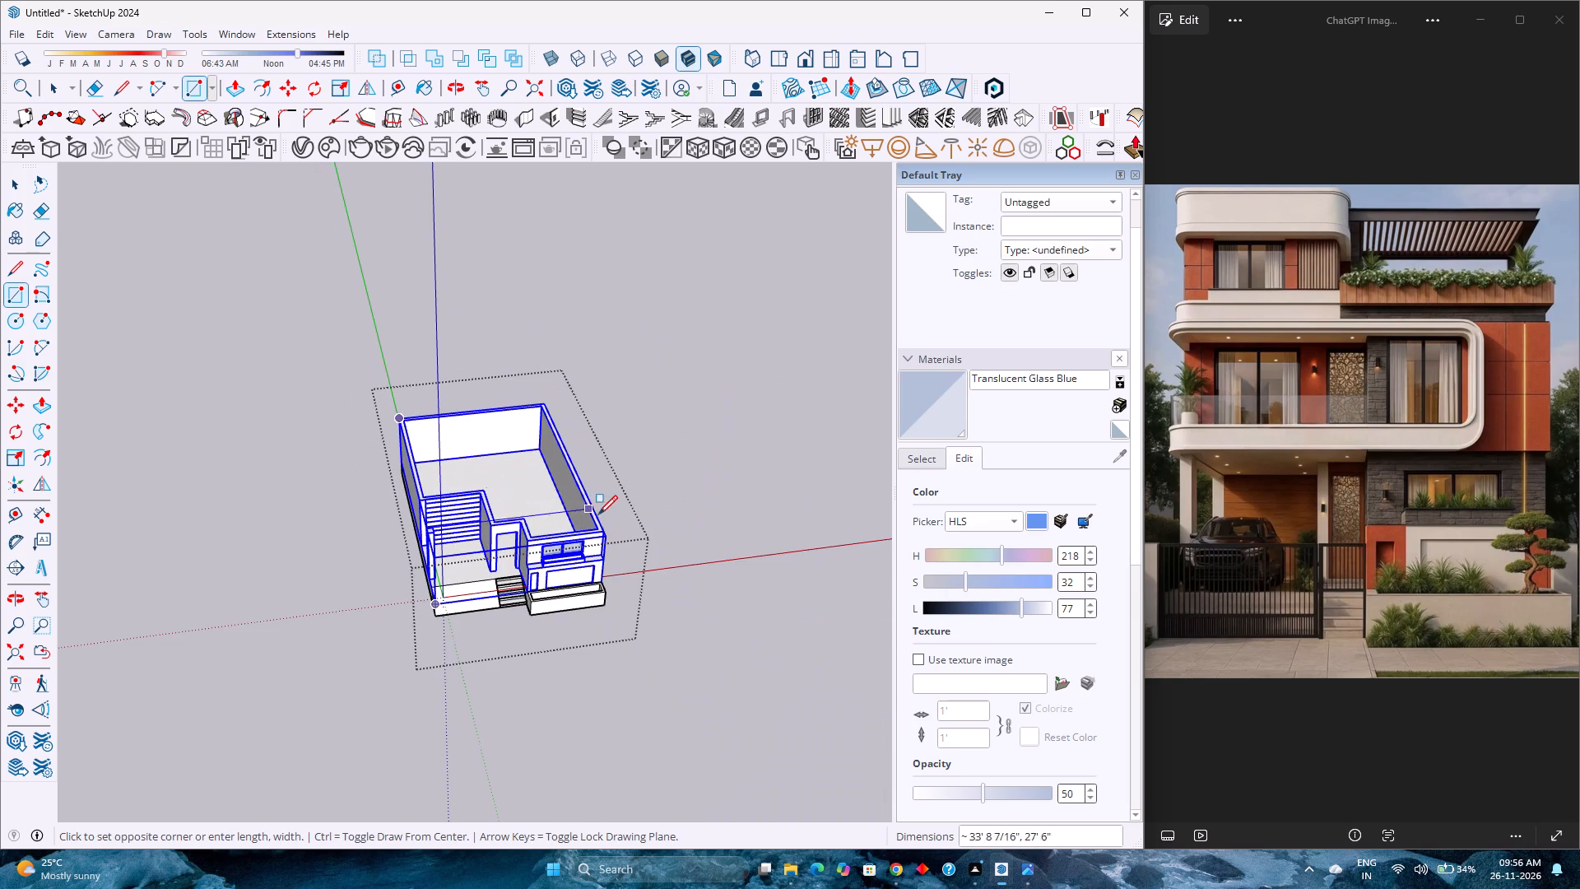
{"action": "scroll", "coordinate": [602, 534], "scroll_direction": "up", "scroll_amount": 15}
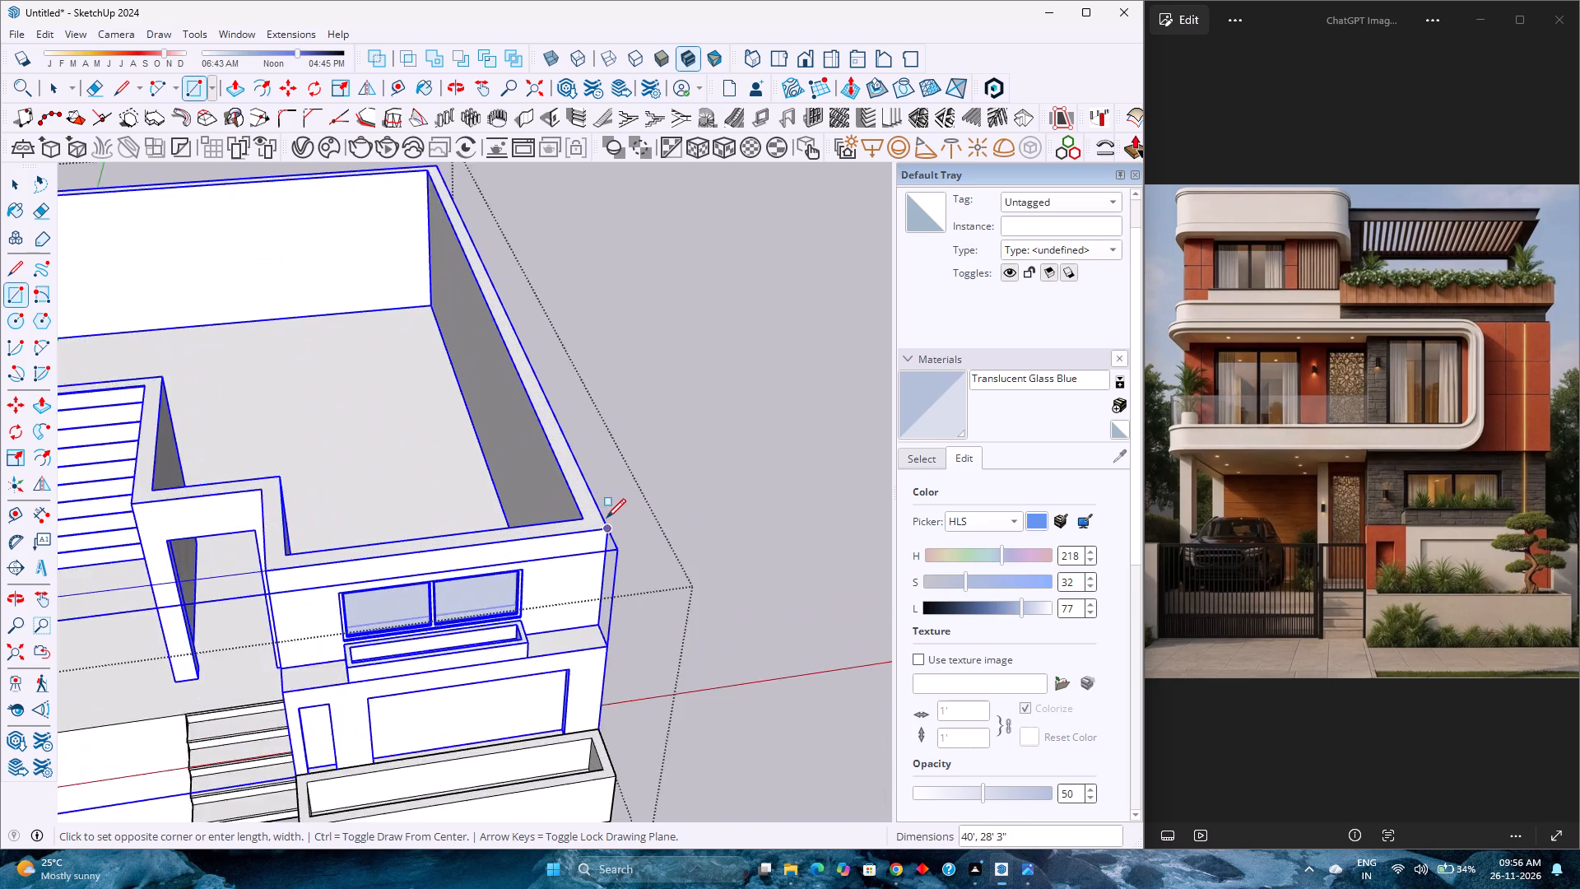
{"action": "scroll", "coordinate": [606, 518], "scroll_direction": "up", "scroll_amount": 4}
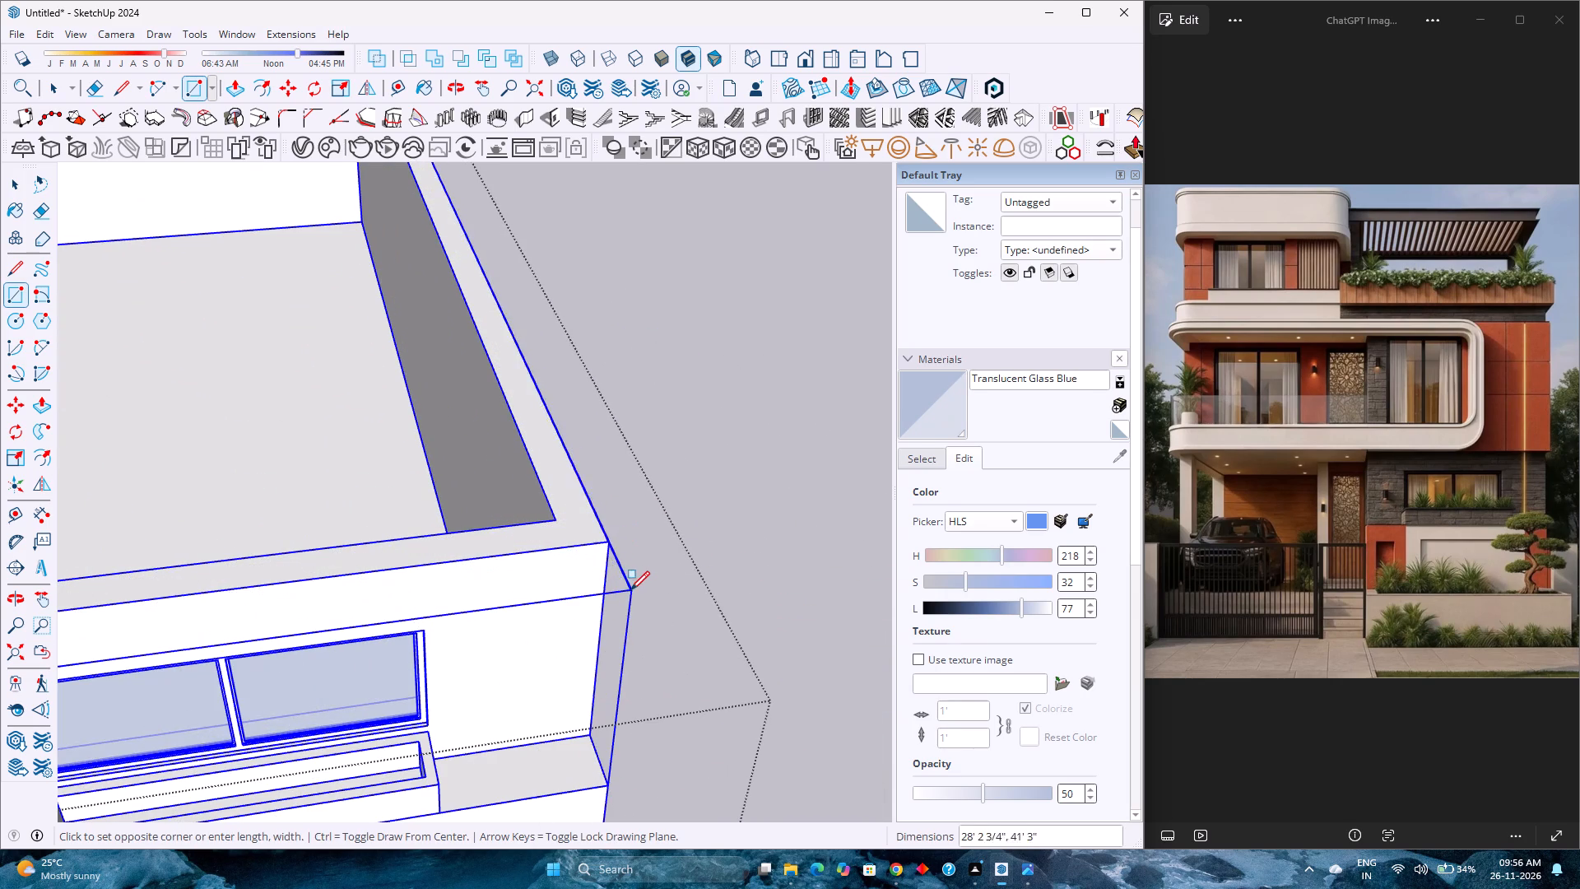
{"action": "left_click", "coordinate": [606, 542]}
{"action": "scroll", "coordinate": [606, 542], "scroll_direction": "down", "scroll_amount": 6}
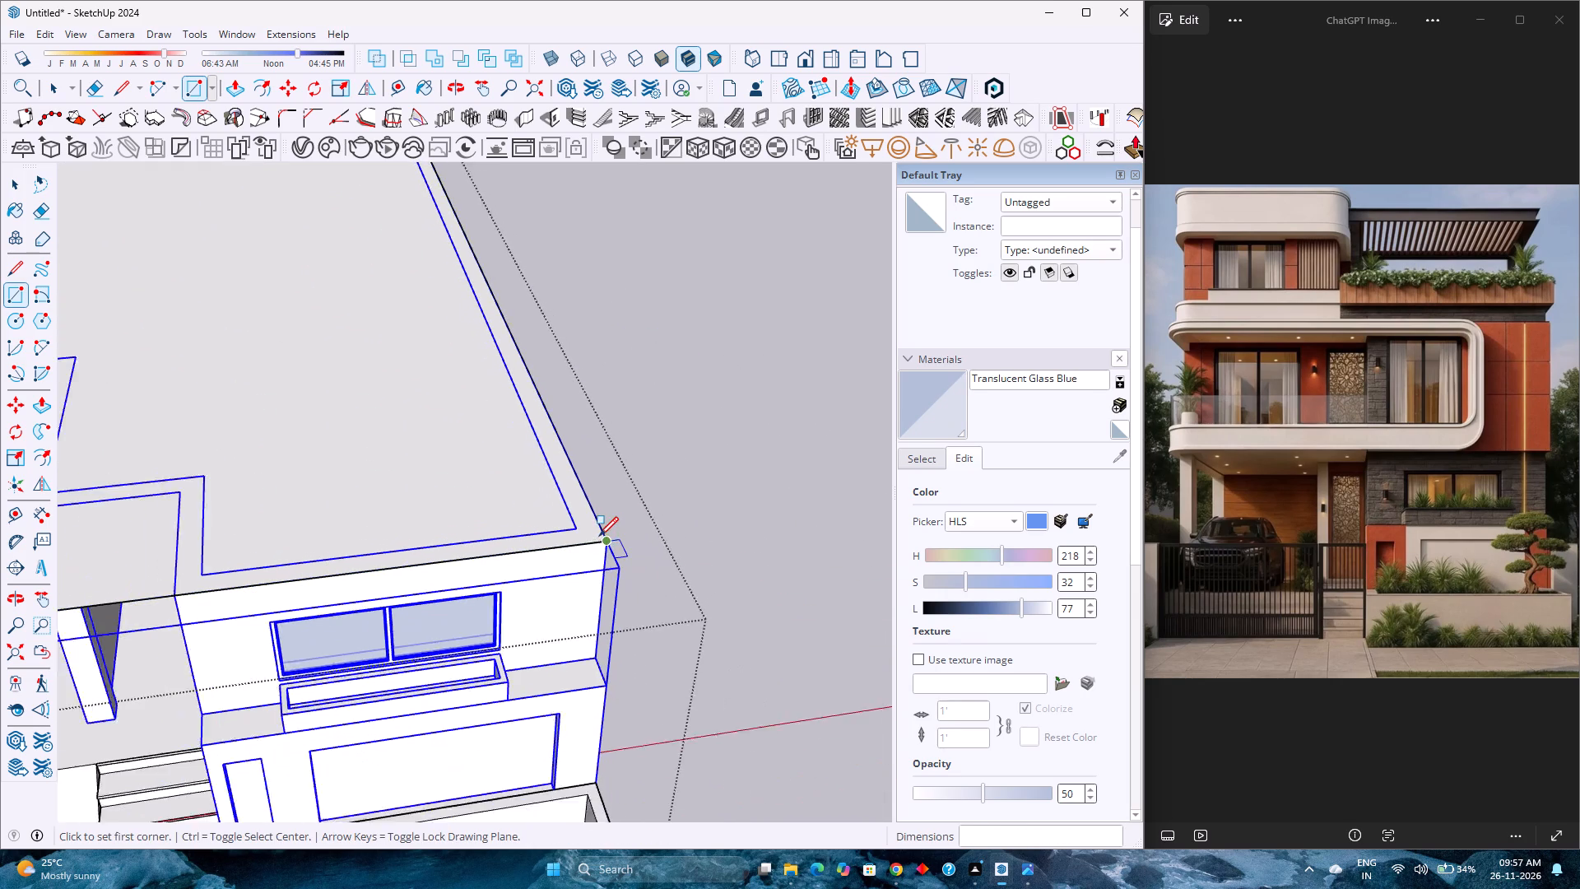
{"action": "scroll", "coordinate": [599, 536], "scroll_direction": "up", "scroll_amount": 1}
{"action": "scroll", "coordinate": [598, 536], "scroll_direction": "down", "scroll_amount": 12}
{"action": "scroll", "coordinate": [593, 528], "scroll_direction": "up", "scroll_amount": 3}
{"action": "scroll", "coordinate": [592, 526], "scroll_direction": "down", "scroll_amount": 3}
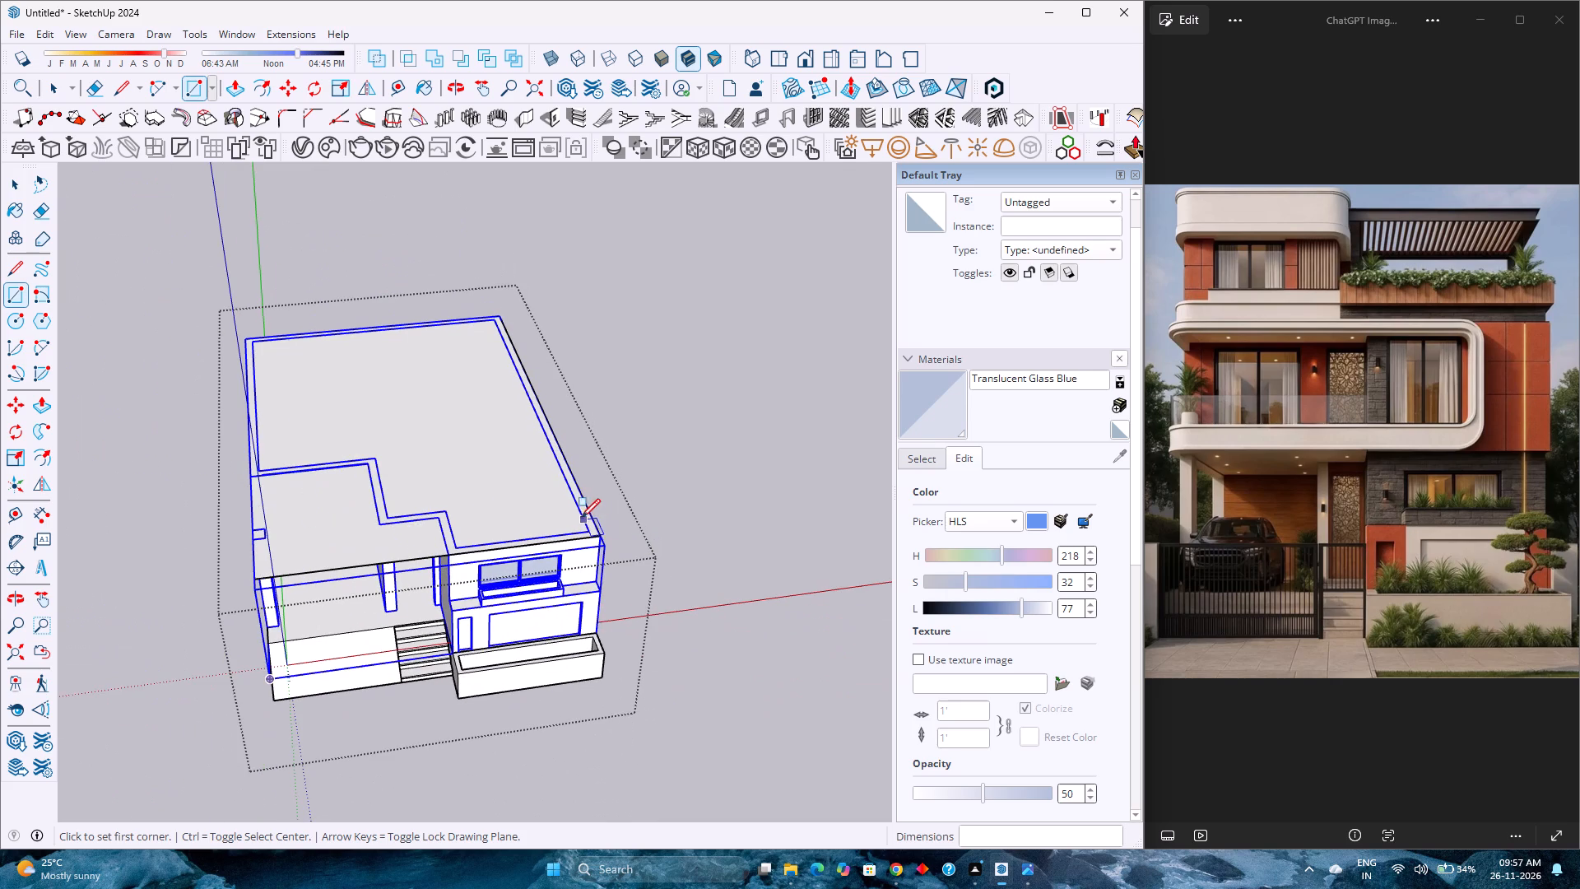
{"action": "key", "text": "space"}
{"action": "scroll", "coordinate": [382, 485], "scroll_direction": "up", "scroll_amount": 4}
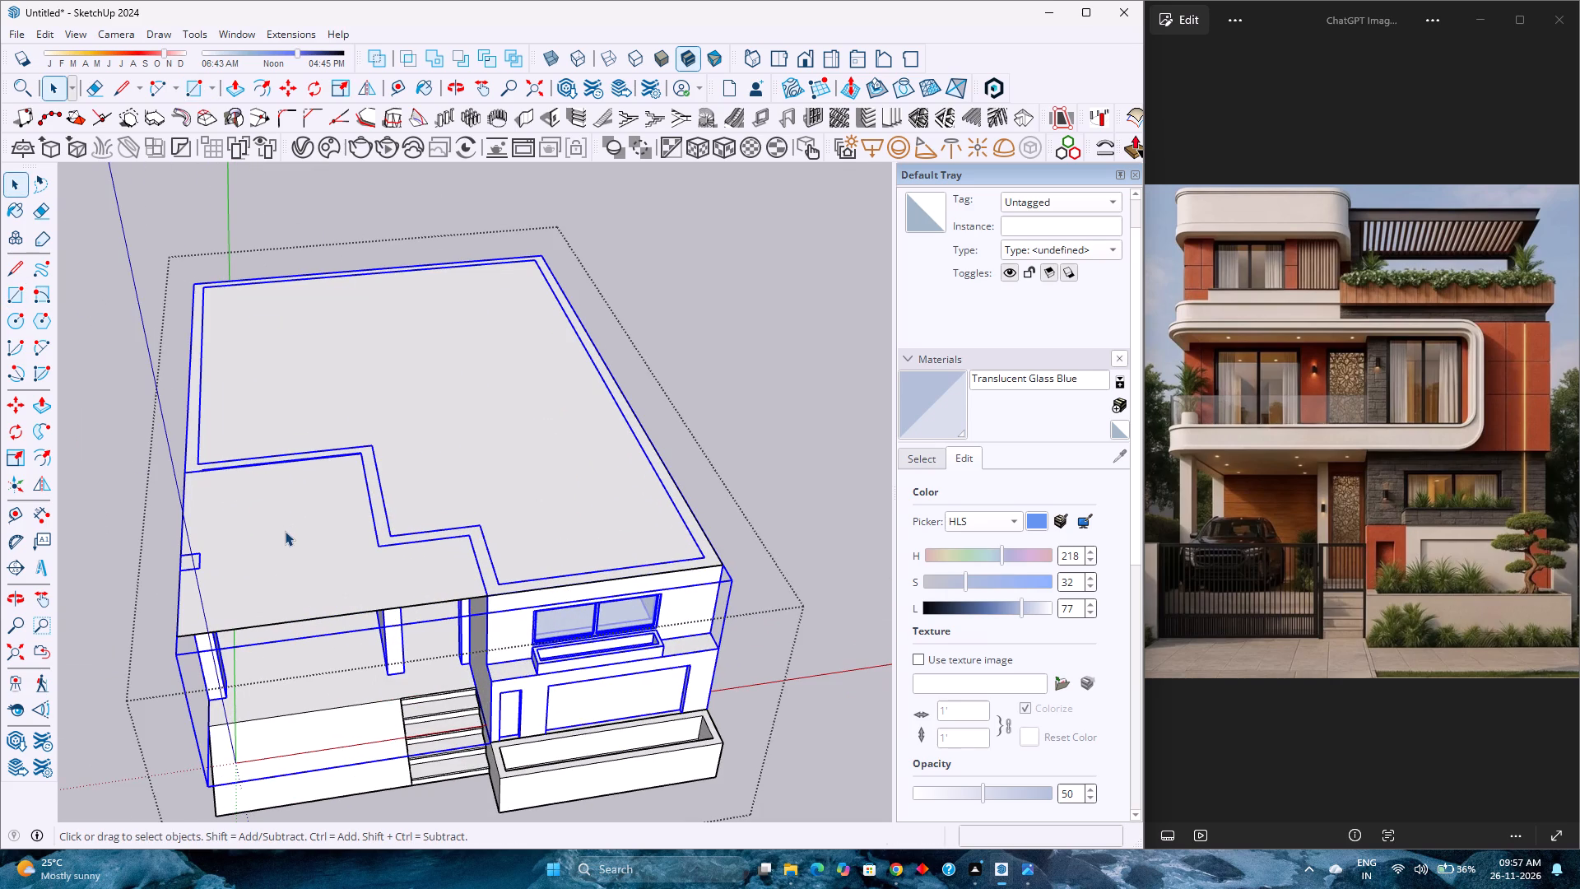
Group the new roof rectangle's face together with its edges.
{"action": "double_click", "coordinate": [304, 561]}
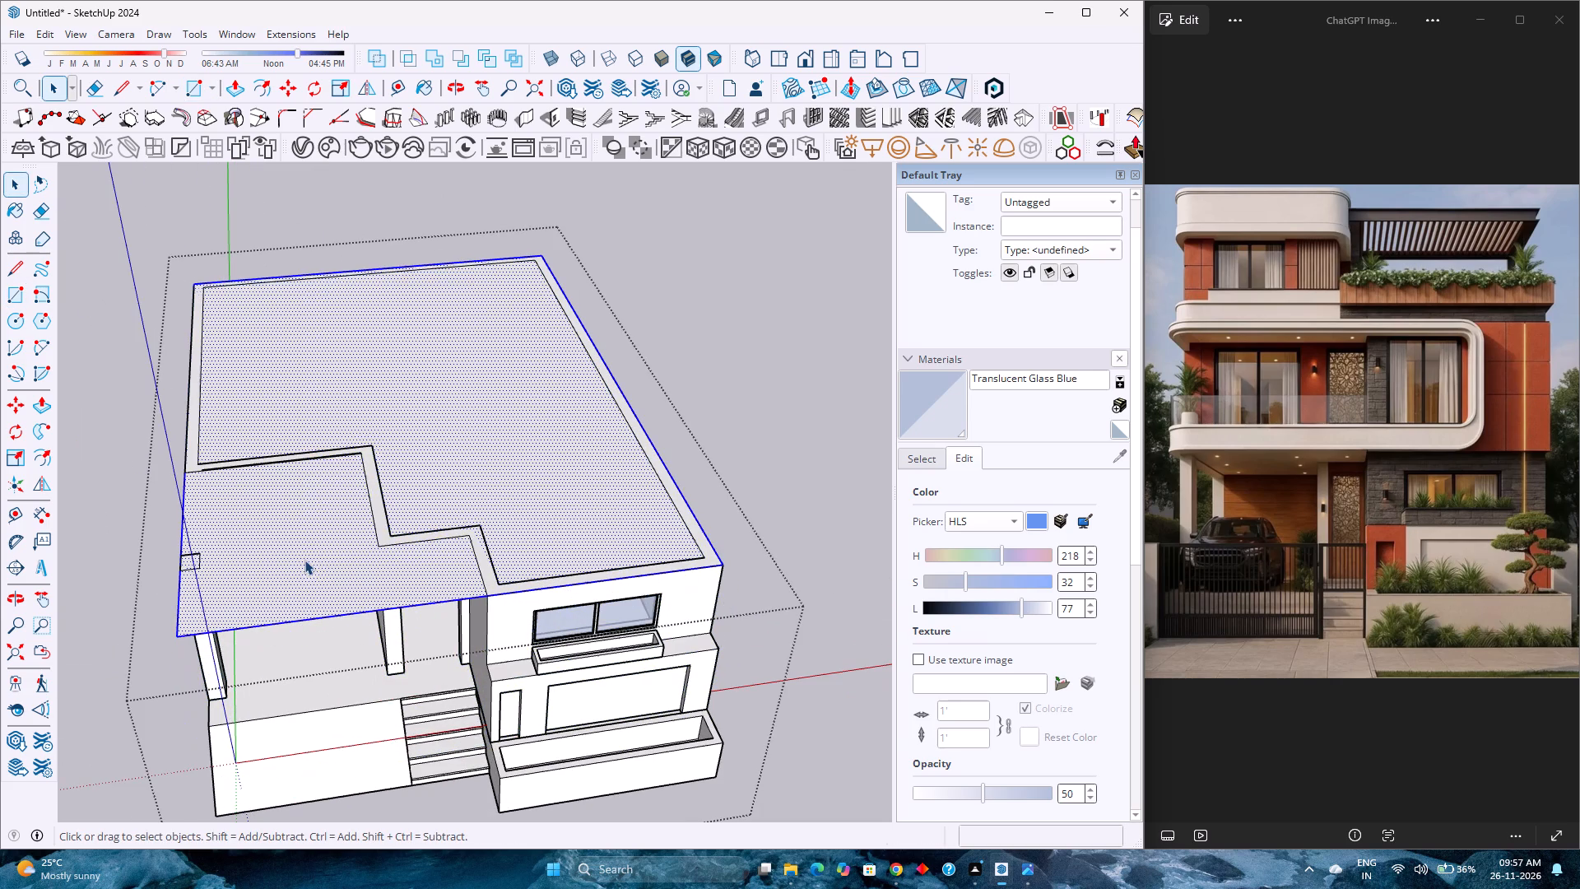
{"action": "right_click", "coordinate": [304, 560]}
{"action": "left_click_drag", "start_coordinate": [316, 244], "coordinate": [321, 279]}
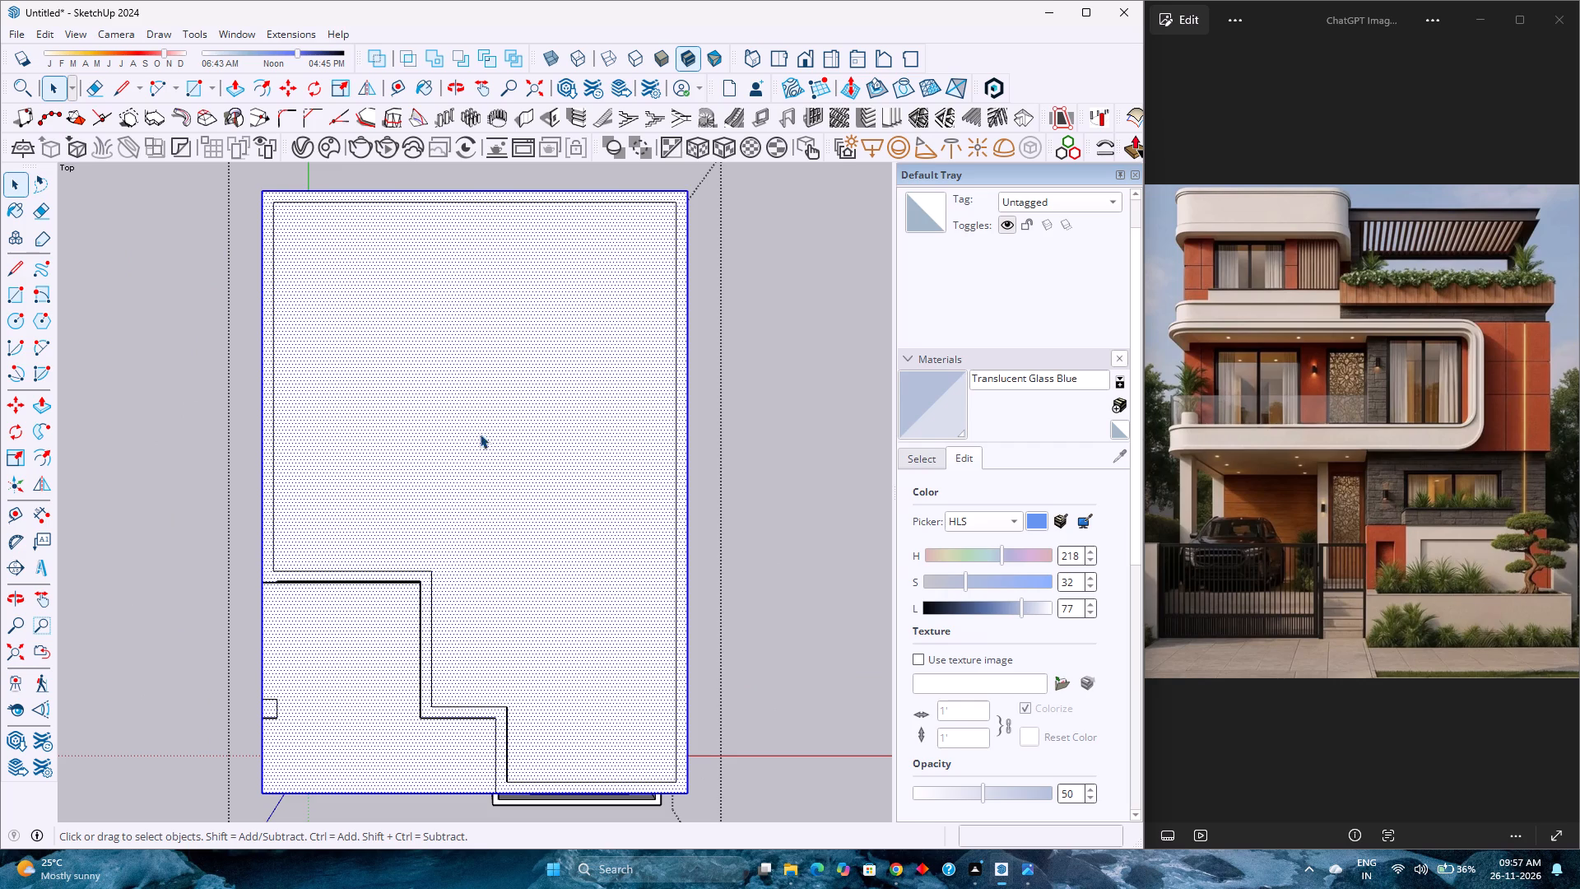
{"action": "left_click", "coordinate": [472, 454]}
{"action": "triple_click", "coordinate": [448, 422]}
{"action": "right_click", "coordinate": [442, 419]}
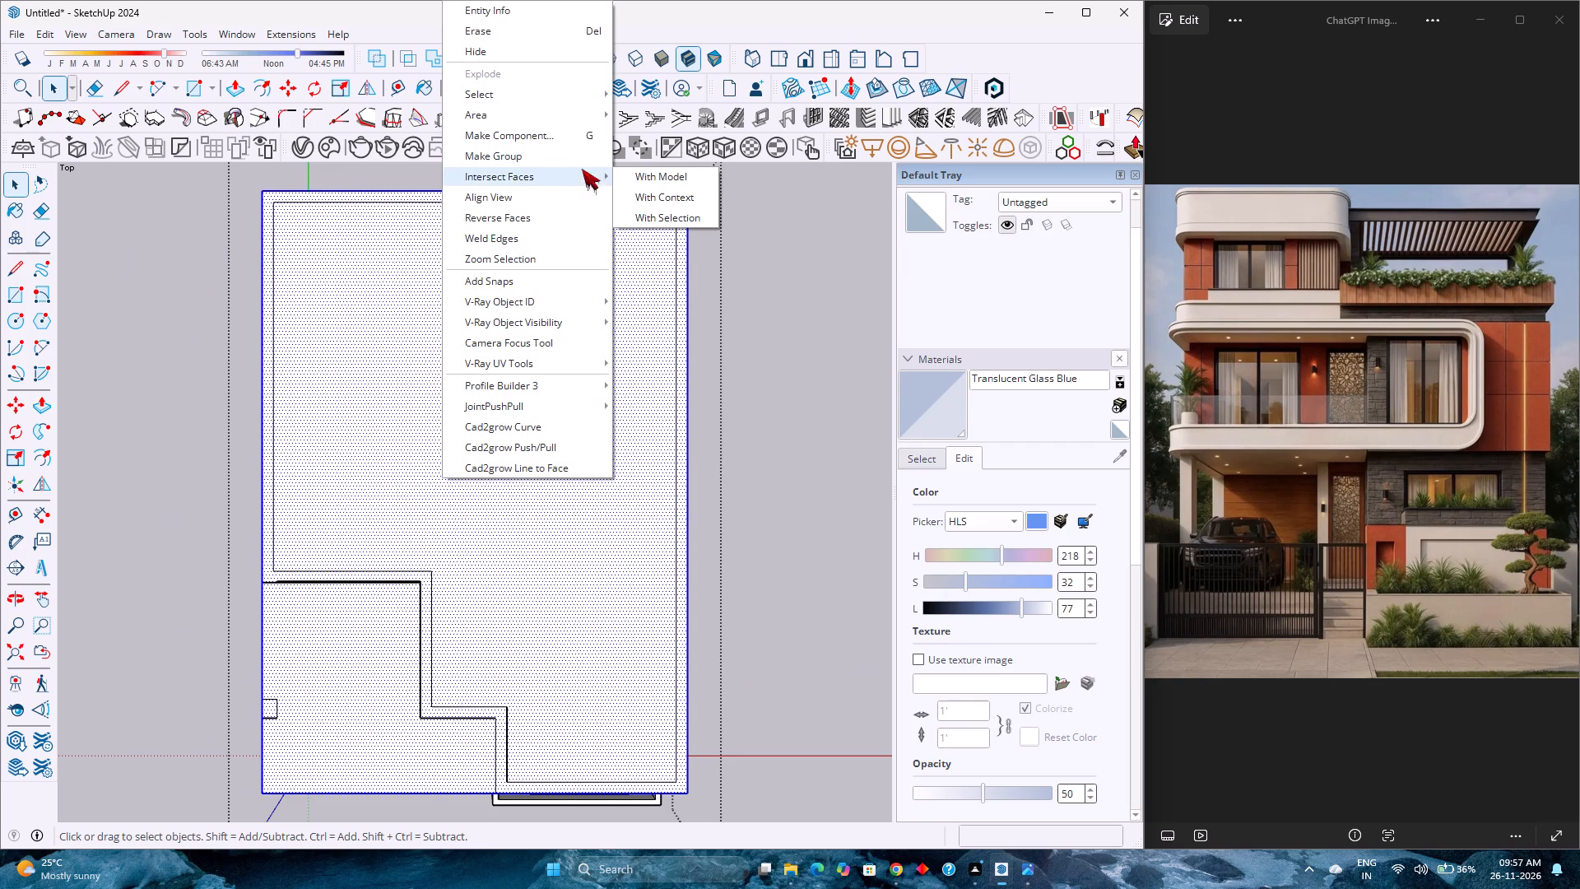
{"action": "left_click", "coordinate": [528, 151]}
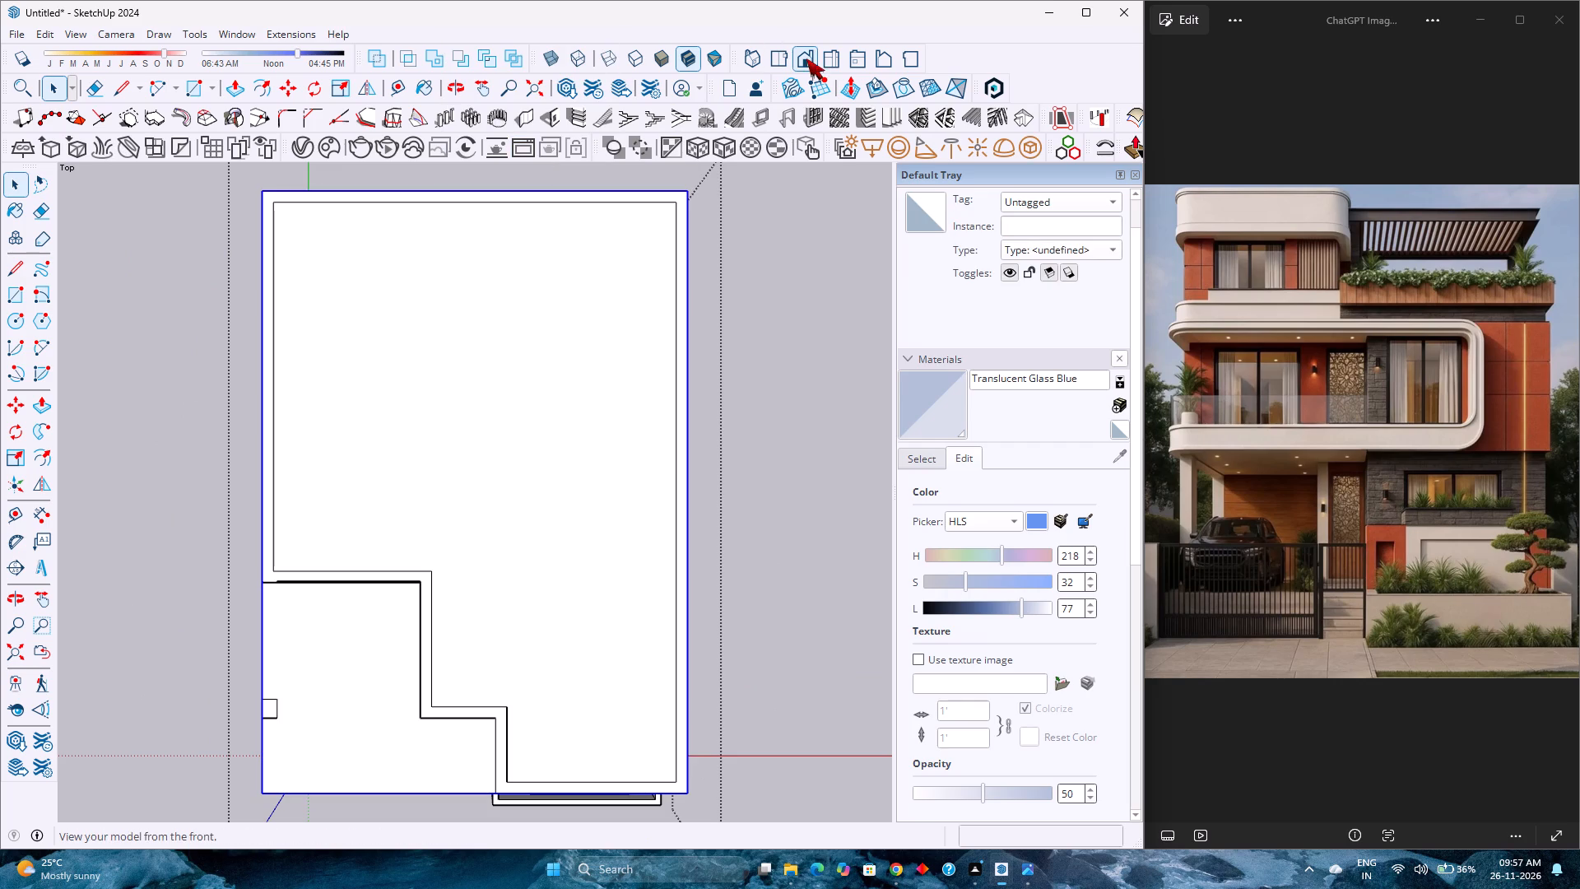
Examine the grouped roof face above the garage bay and front column from the front and an angle.
{"action": "left_click", "coordinate": [806, 58]}
{"action": "scroll", "coordinate": [364, 399], "scroll_direction": "up", "scroll_amount": 1}
{"action": "middle_click_drag", "start_coordinate": [363, 400], "coordinate": [602, 483]}
{"action": "scroll", "coordinate": [477, 496], "scroll_direction": "up", "scroll_amount": 3}
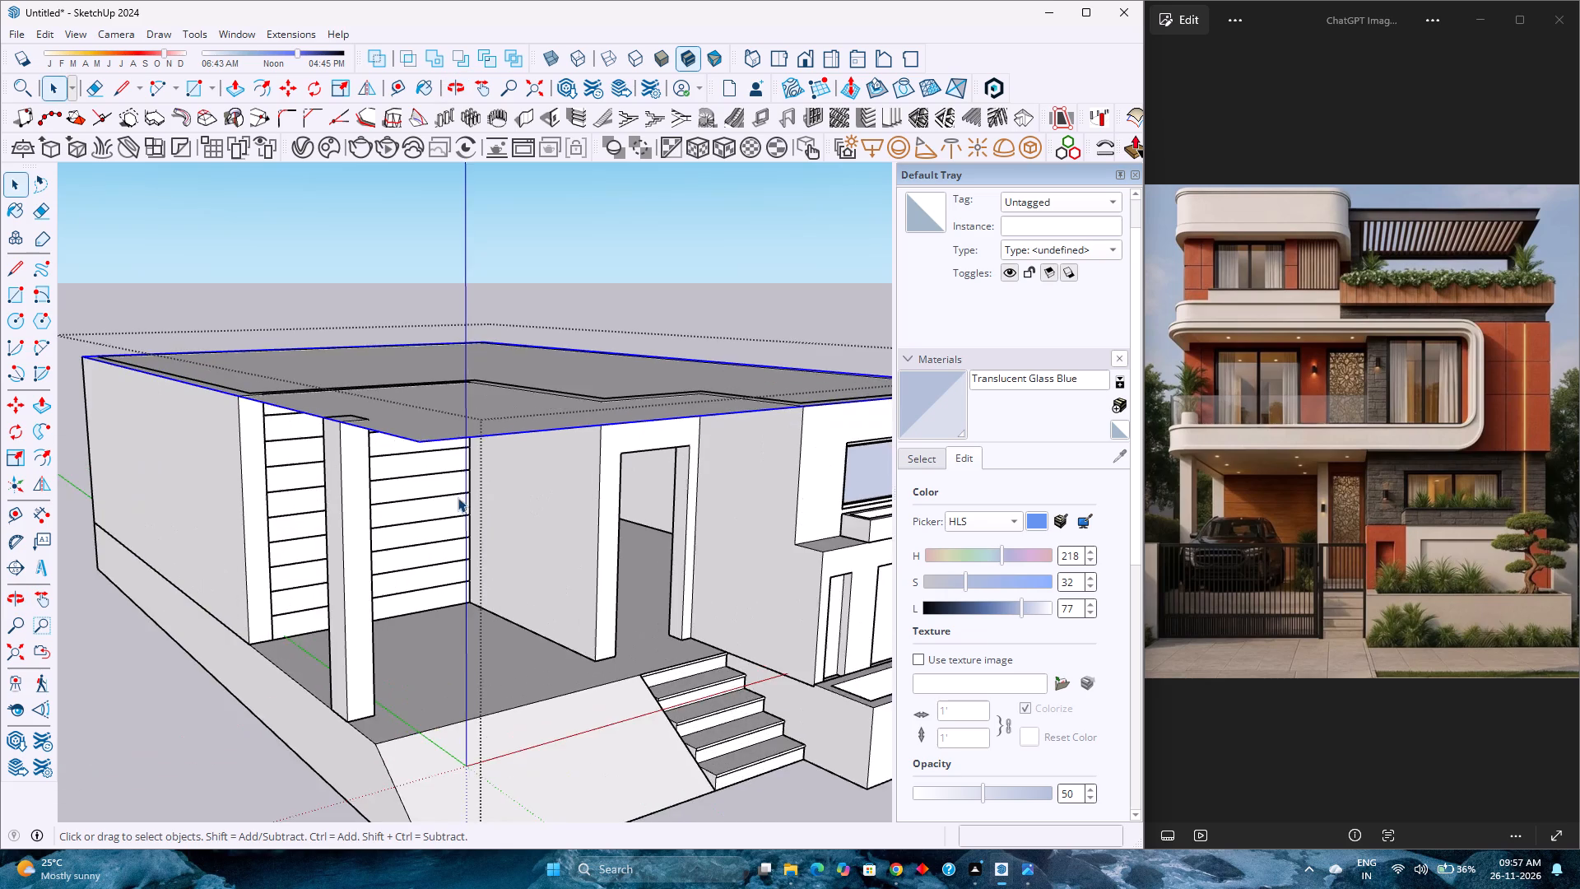
{"action": "scroll", "coordinate": [300, 439], "scroll_direction": "up", "scroll_amount": 2}
{"action": "middle_click", "coordinate": [300, 439]}
{"action": "middle_click_drag", "start_coordinate": [300, 438], "coordinate": [367, 410]}
{"action": "scroll", "coordinate": [383, 416], "scroll_direction": "down", "scroll_amount": 8}
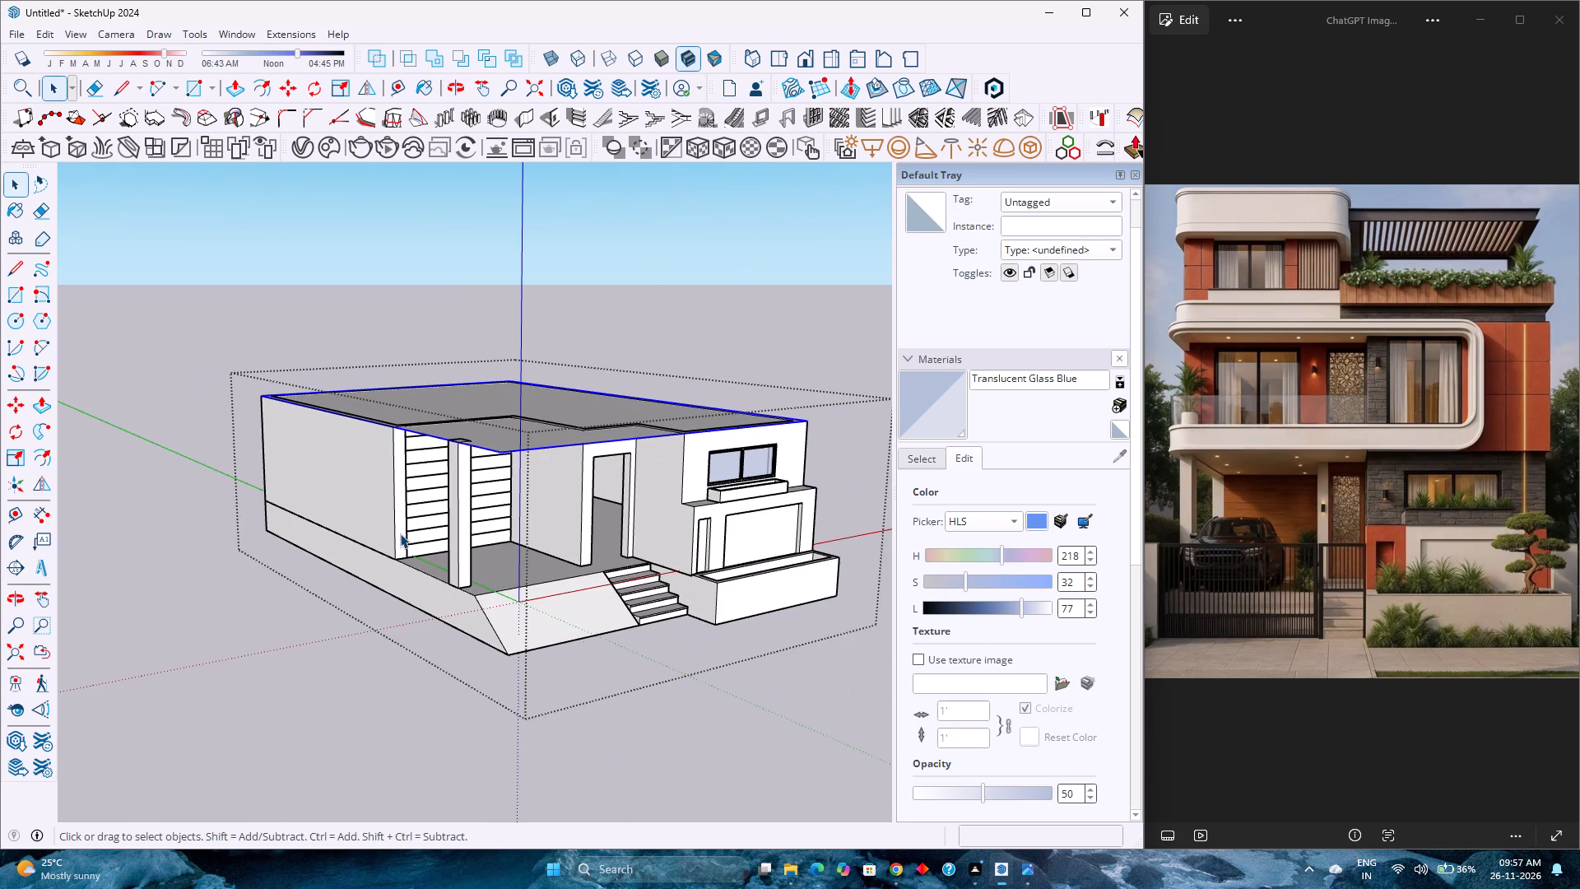
{"action": "scroll", "coordinate": [400, 533], "scroll_direction": "up", "scroll_amount": 5}
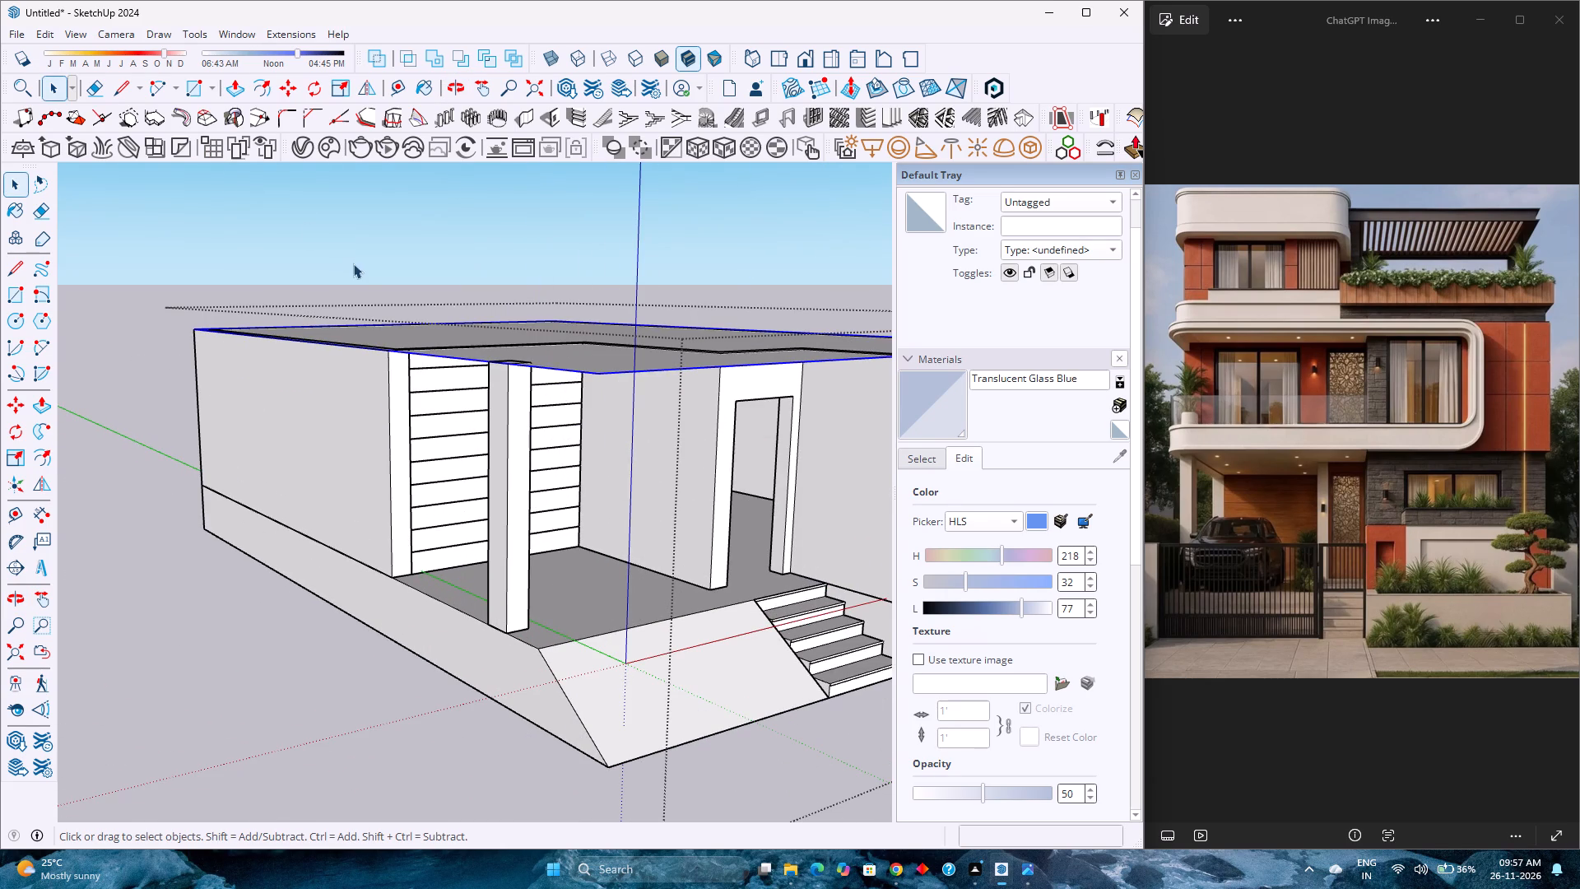
Open the grouped roof face above the ground-floor walls for editing and extrude it upward 1'.
{"action": "left_click", "coordinate": [387, 332]}
{"action": "middle_click_drag", "start_coordinate": [557, 359], "coordinate": [564, 409]}
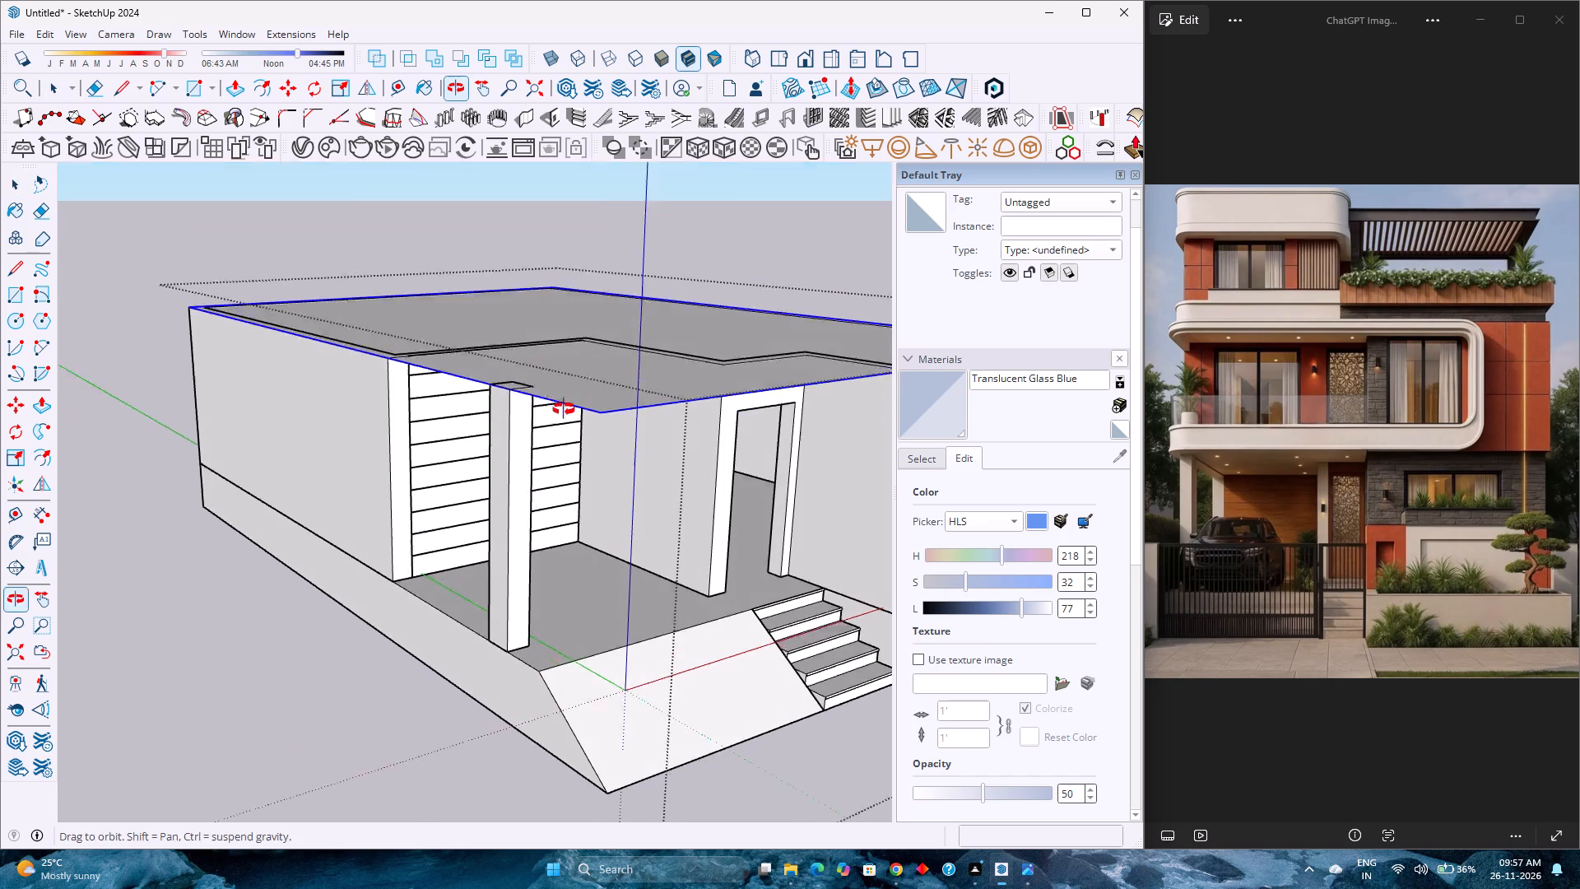
{"action": "middle_click_drag", "start_coordinate": [564, 409], "coordinate": [572, 438]}
{"action": "double_click", "coordinate": [590, 401]}
{"action": "left_click", "coordinate": [505, 351]}
{"action": "left_click", "coordinate": [505, 353]}
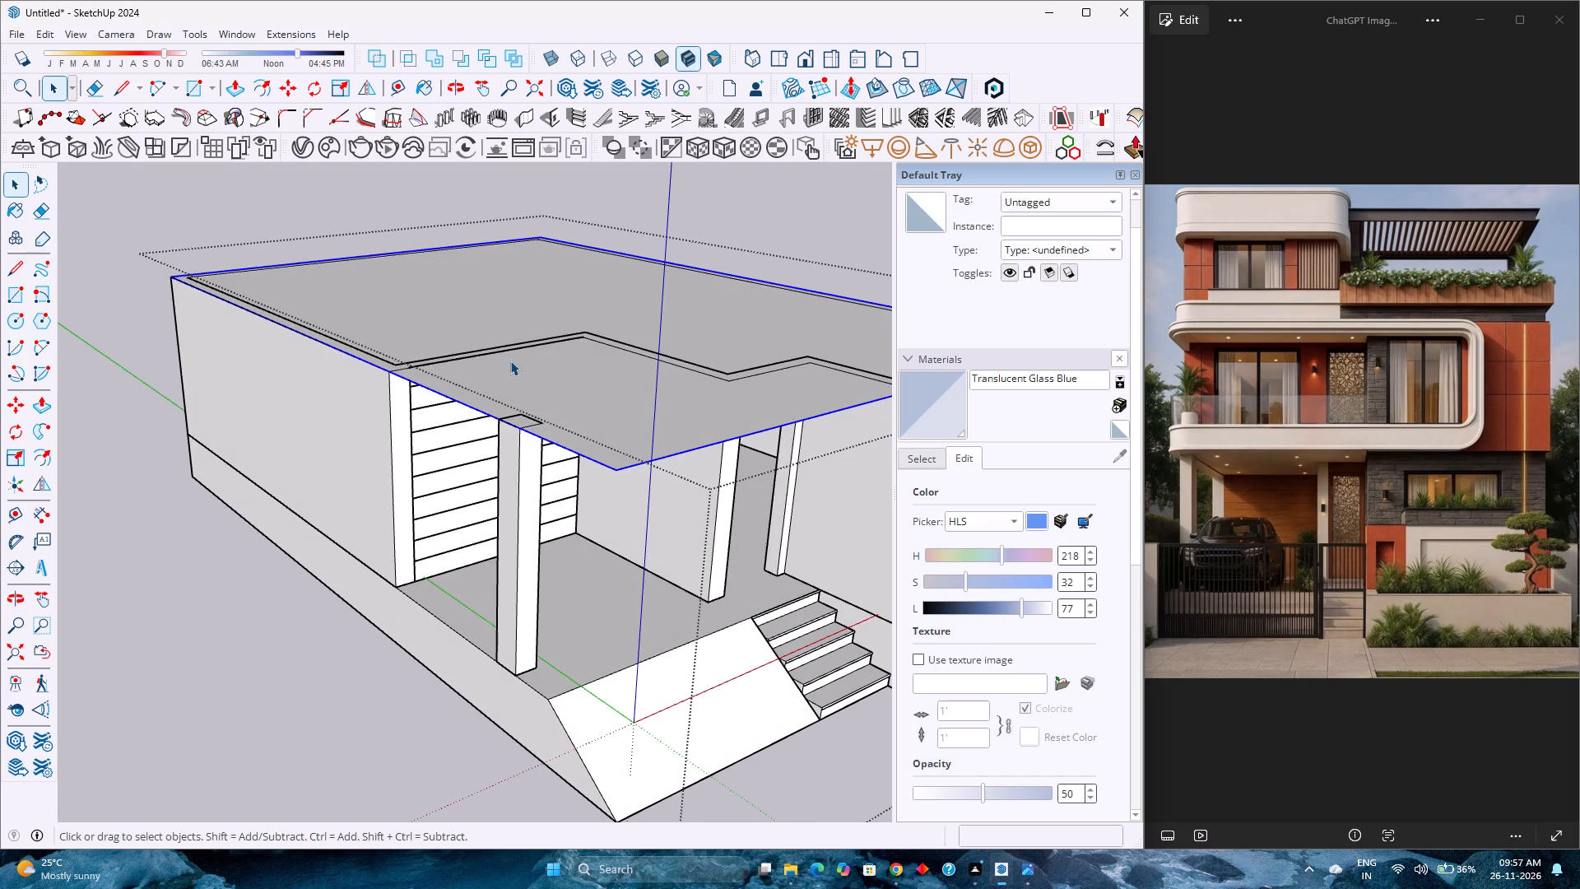
{"action": "double_click", "coordinate": [590, 457]}
{"action": "left_click", "coordinate": [630, 412]}
{"action": "key", "text": "space"}
{"action": "double_click", "coordinate": [593, 412]}
{"action": "left_click", "coordinate": [165, 632]}
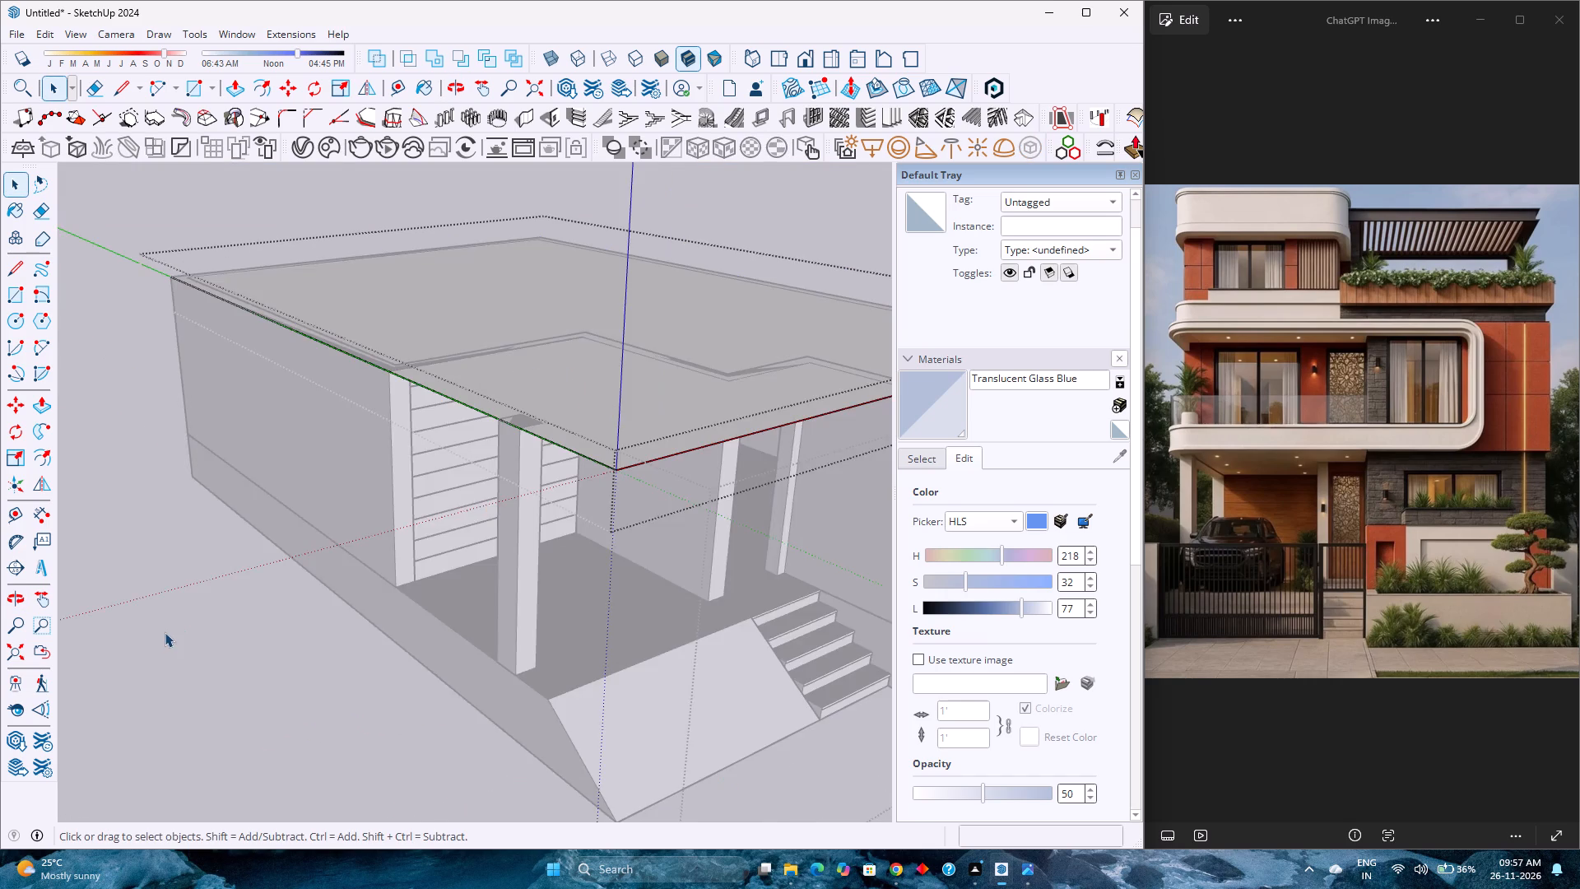
{"action": "double_click", "coordinate": [573, 412]}
{"action": "scroll", "coordinate": [573, 412], "scroll_direction": "up", "scroll_amount": 3}
{"action": "key", "text": "p"}
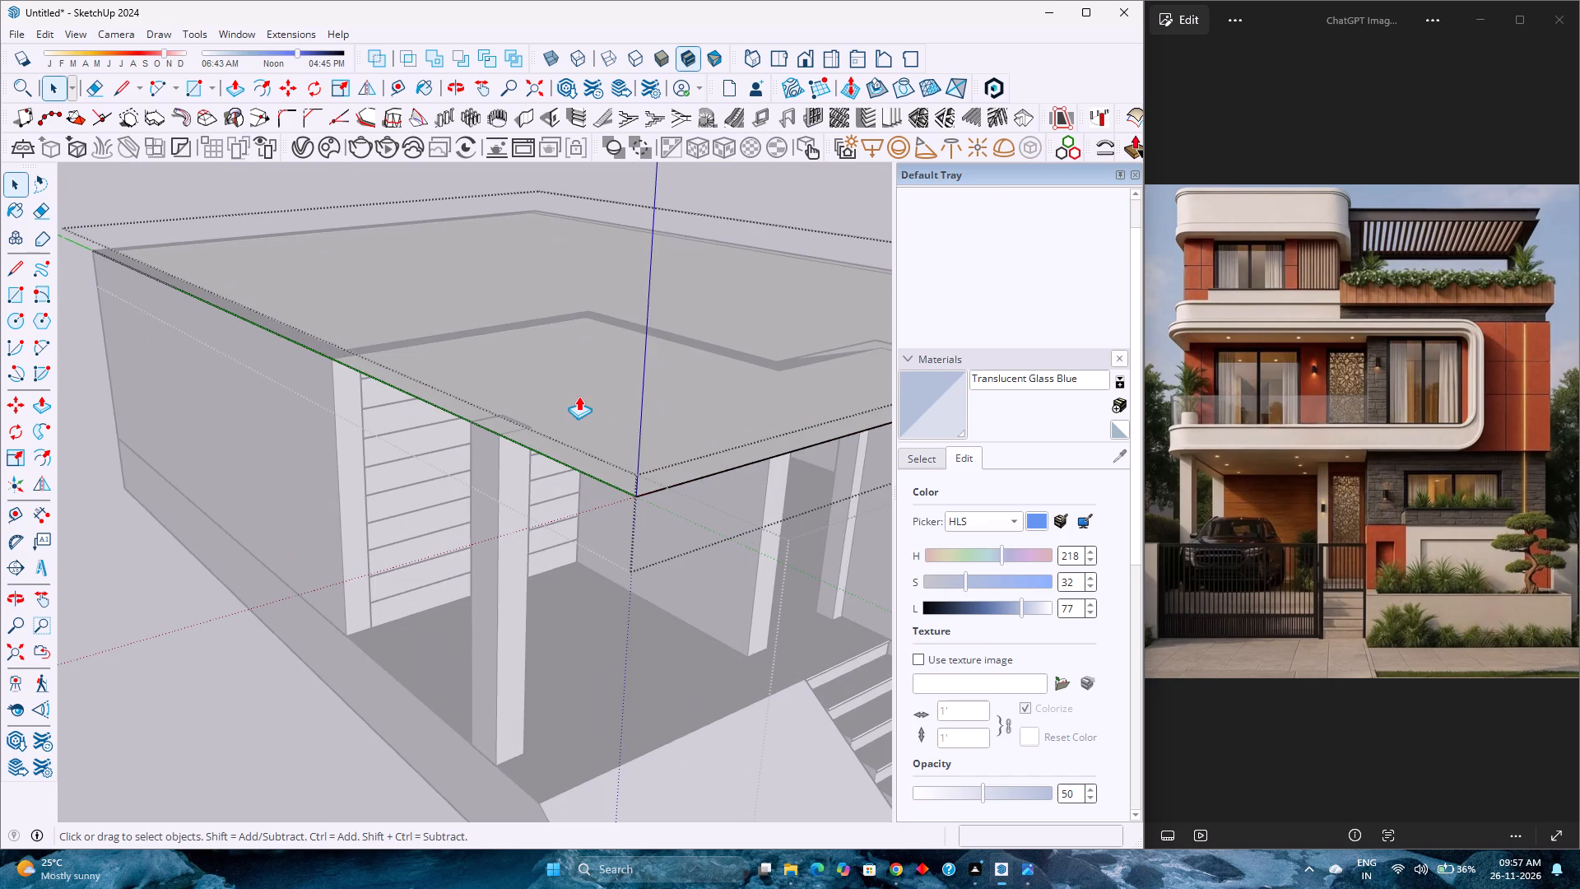
{"action": "left_click", "coordinate": [581, 389]}
{"action": "key", "text": "1"}
{"action": "key", "text": "apostrophe"}
{"action": "key", "text": "Return"}
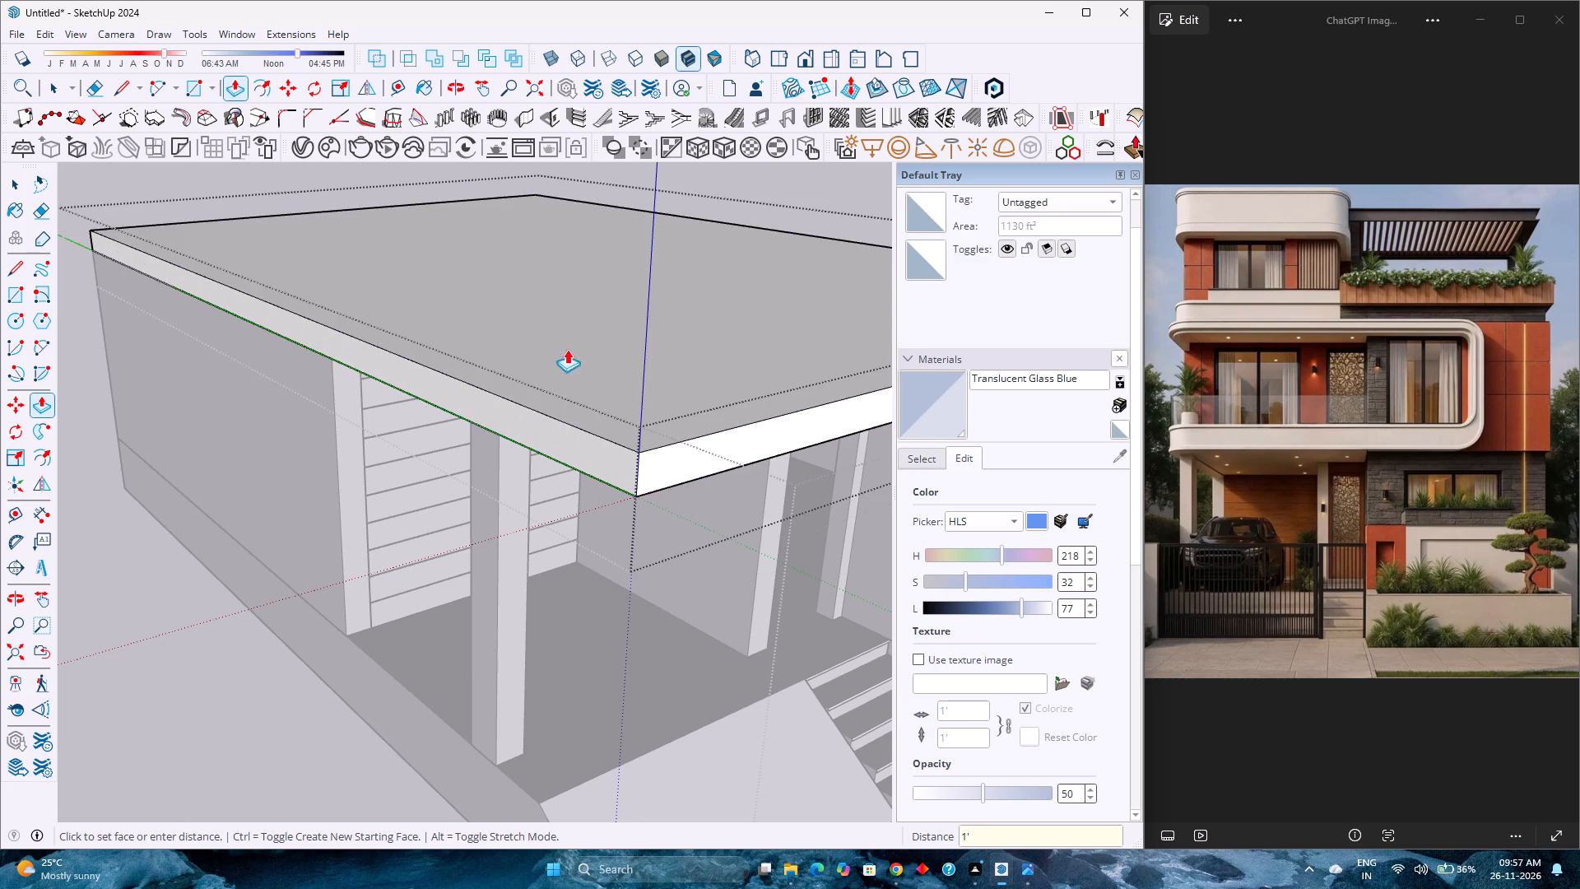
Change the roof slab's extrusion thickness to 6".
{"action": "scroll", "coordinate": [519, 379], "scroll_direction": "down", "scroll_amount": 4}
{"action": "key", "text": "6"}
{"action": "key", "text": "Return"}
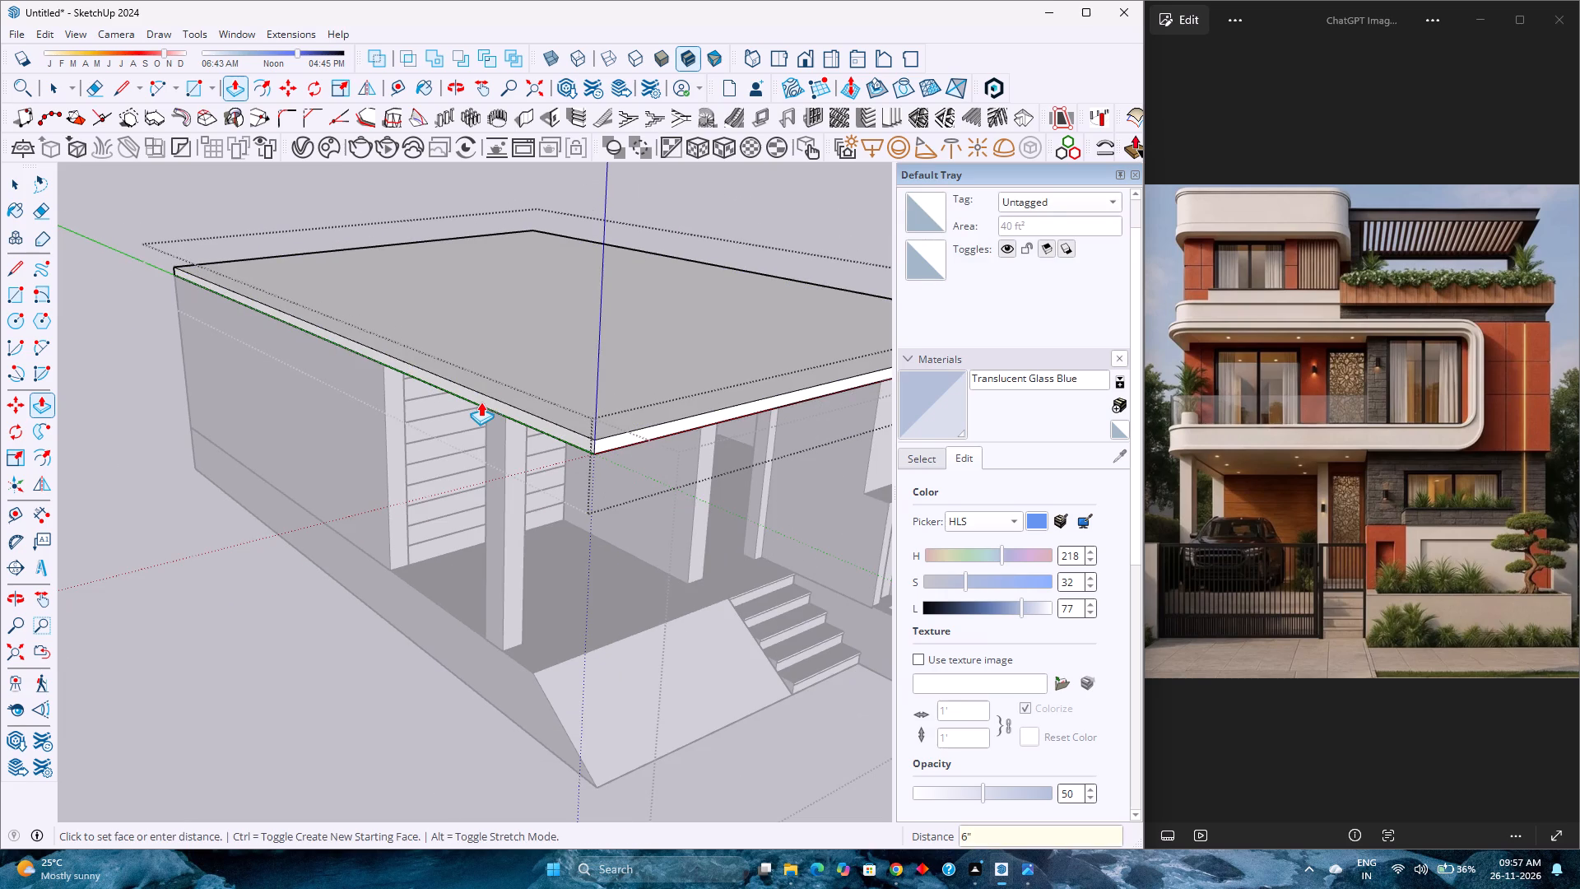
Set the roof slab's extrusion thickness to 9" and leave the slab group.
{"action": "scroll", "coordinate": [597, 373], "scroll_direction": "up", "scroll_amount": 3}
{"action": "middle_click_drag", "start_coordinate": [579, 491], "coordinate": [504, 361]}
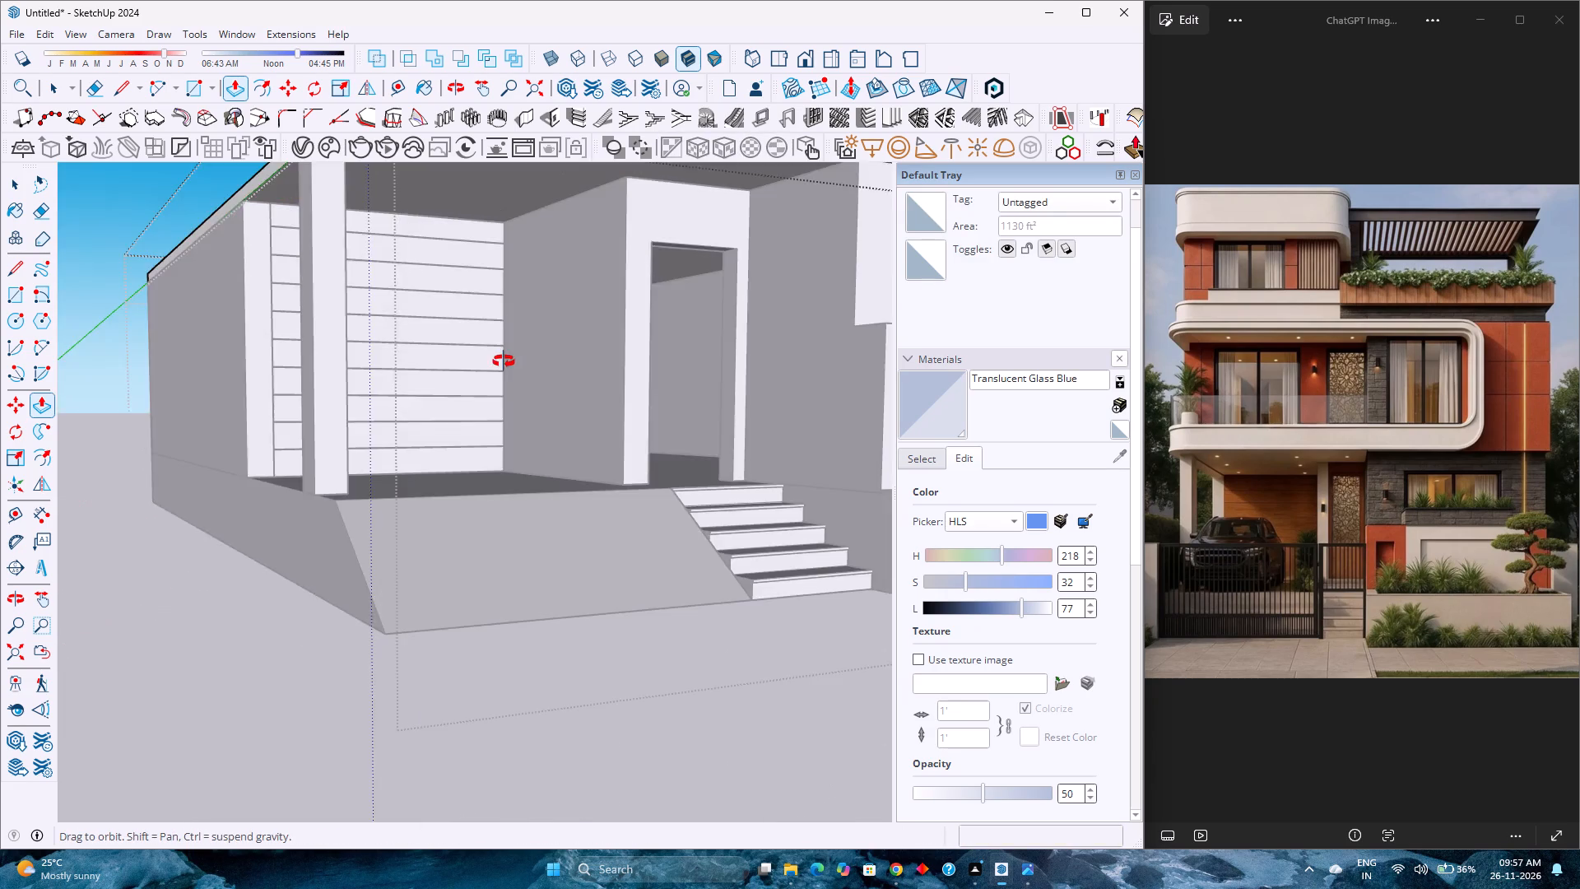
{"action": "middle_click_drag", "start_coordinate": [504, 361], "coordinate": [529, 451]}
{"action": "key", "text": "9"}
{"action": "key", "text": "Return"}
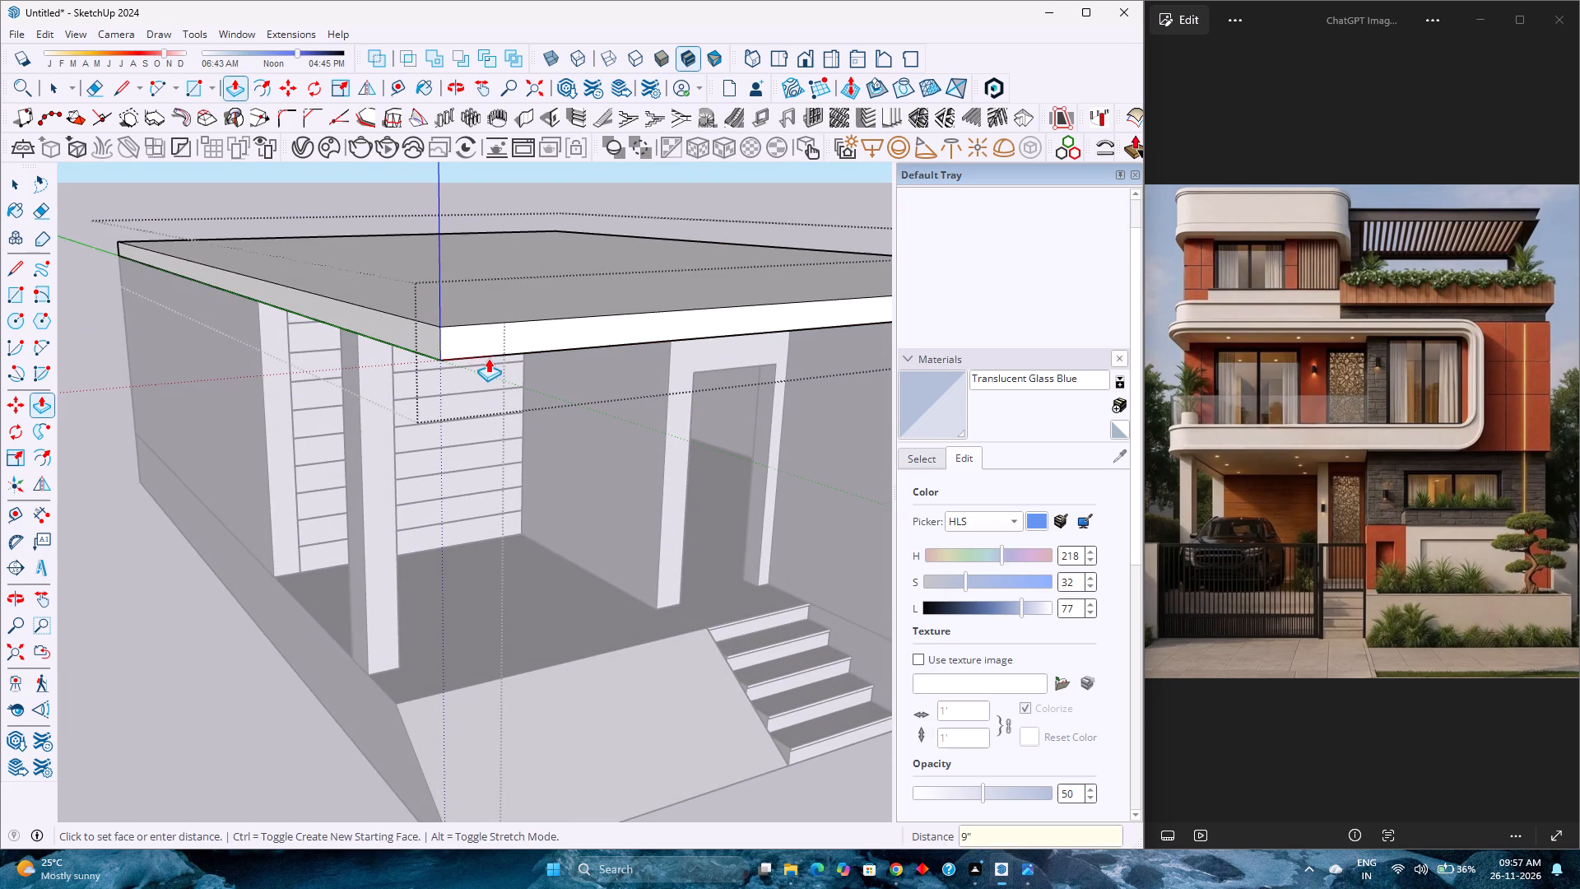
{"action": "scroll", "coordinate": [488, 358], "scroll_direction": "down", "scroll_amount": 4}
{"action": "key", "text": "space"}
{"action": "left_click", "coordinate": [262, 605]}
Examine the roof slab against the ground floor from the garage side, the front and above.
{"action": "scroll", "coordinate": [266, 598], "scroll_direction": "down", "scroll_amount": 4}
{"action": "middle_click_drag", "start_coordinate": [267, 592], "coordinate": [710, 472]}
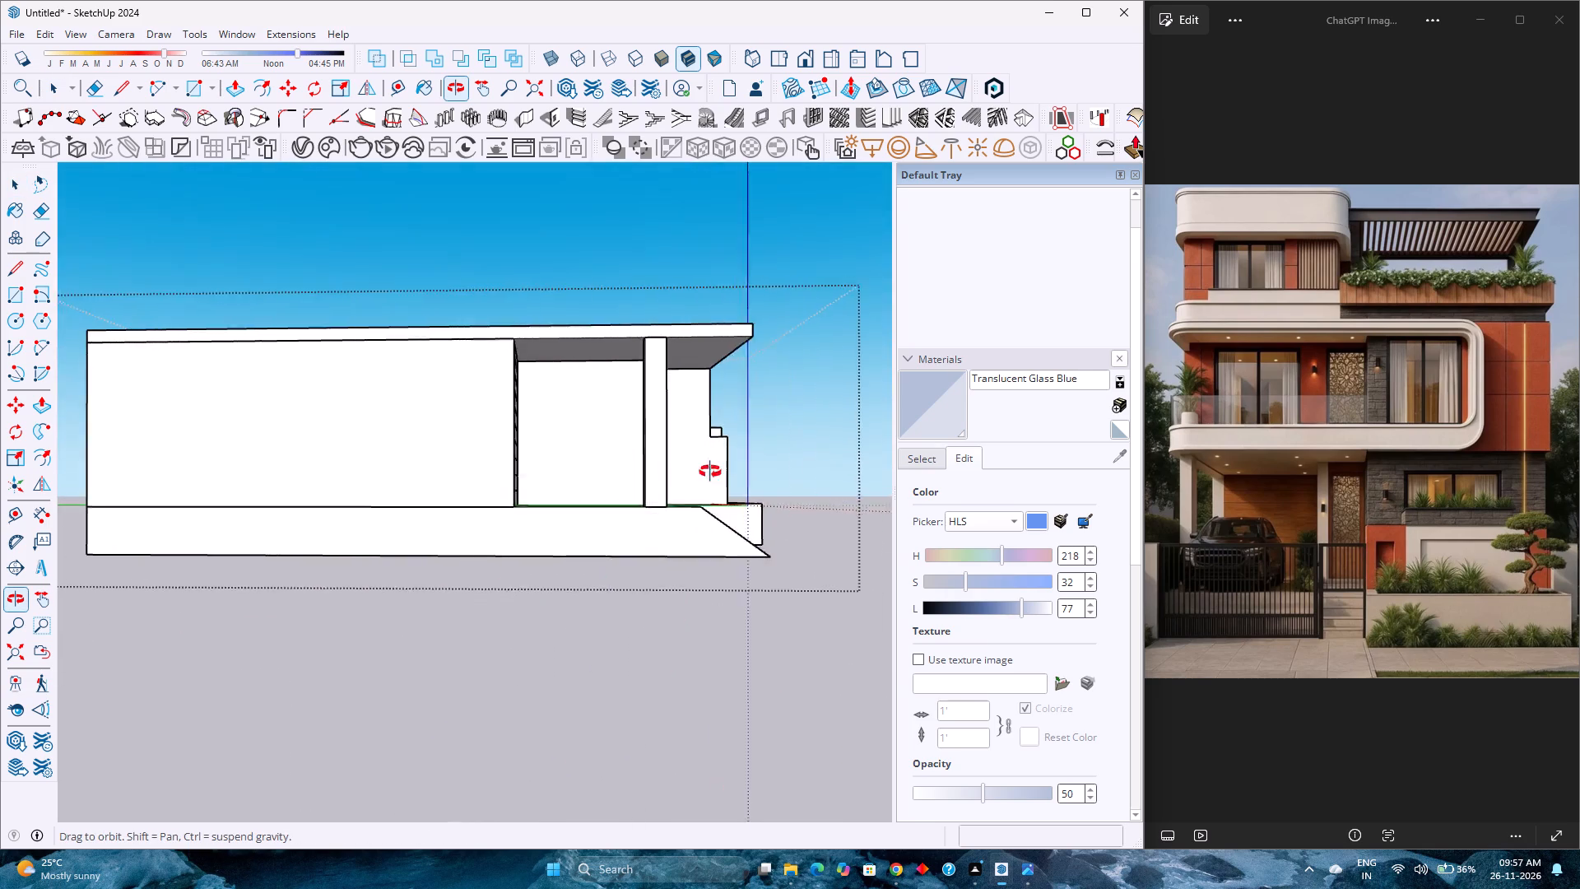
{"action": "middle_click_drag", "start_coordinate": [710, 472], "coordinate": [202, 522]}
{"action": "middle_click", "coordinate": [202, 522]}
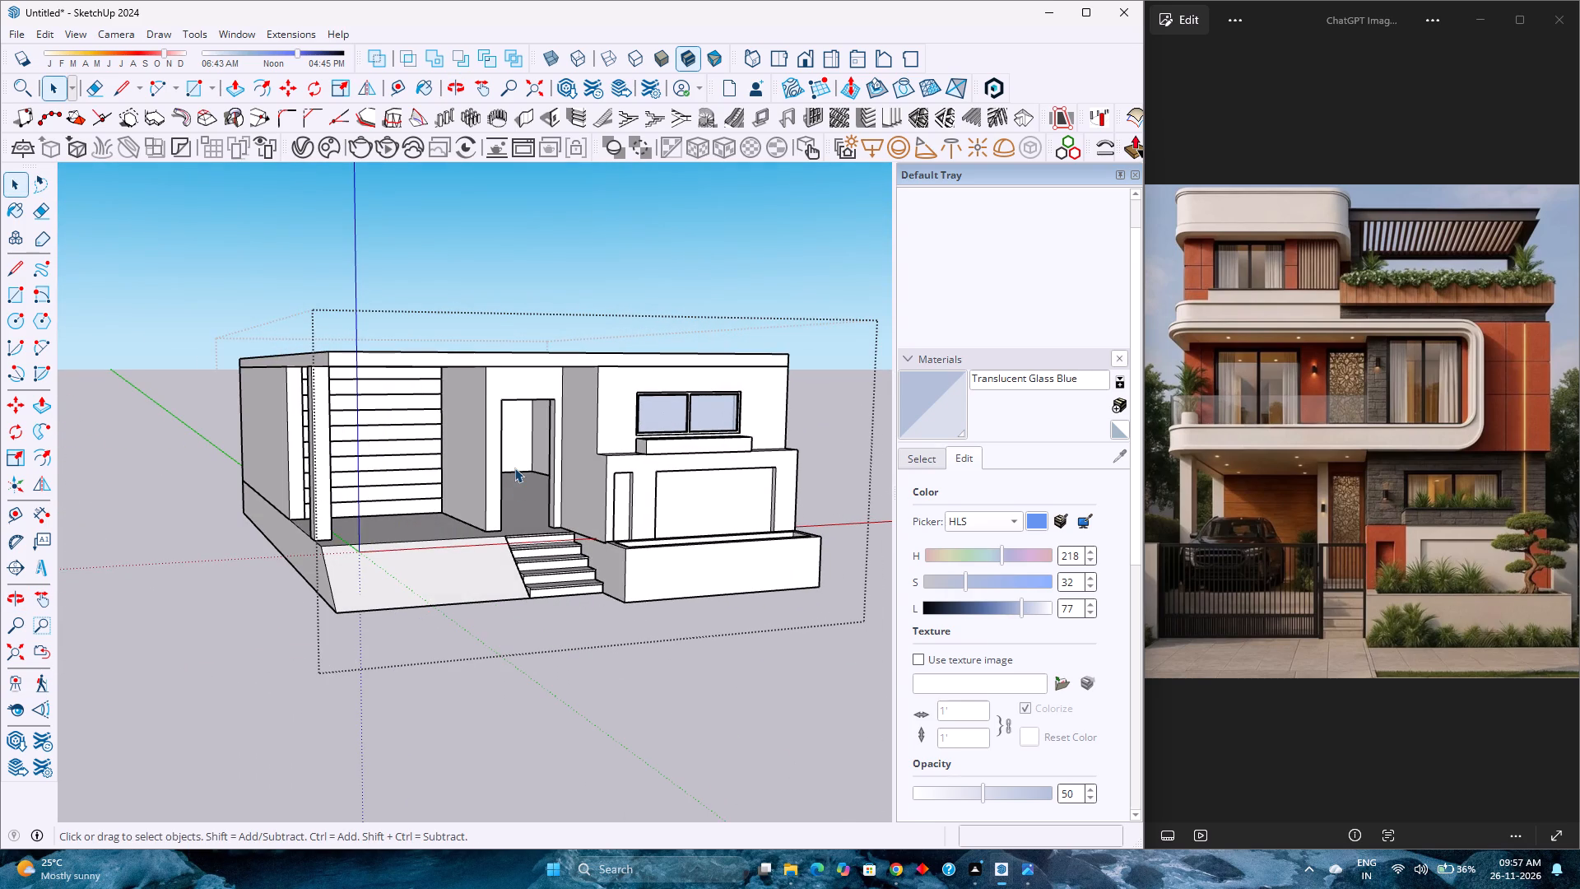
{"action": "scroll", "coordinate": [514, 468], "scroll_direction": "down", "scroll_amount": 2}
{"action": "middle_click_drag", "start_coordinate": [476, 433], "coordinate": [510, 526]}
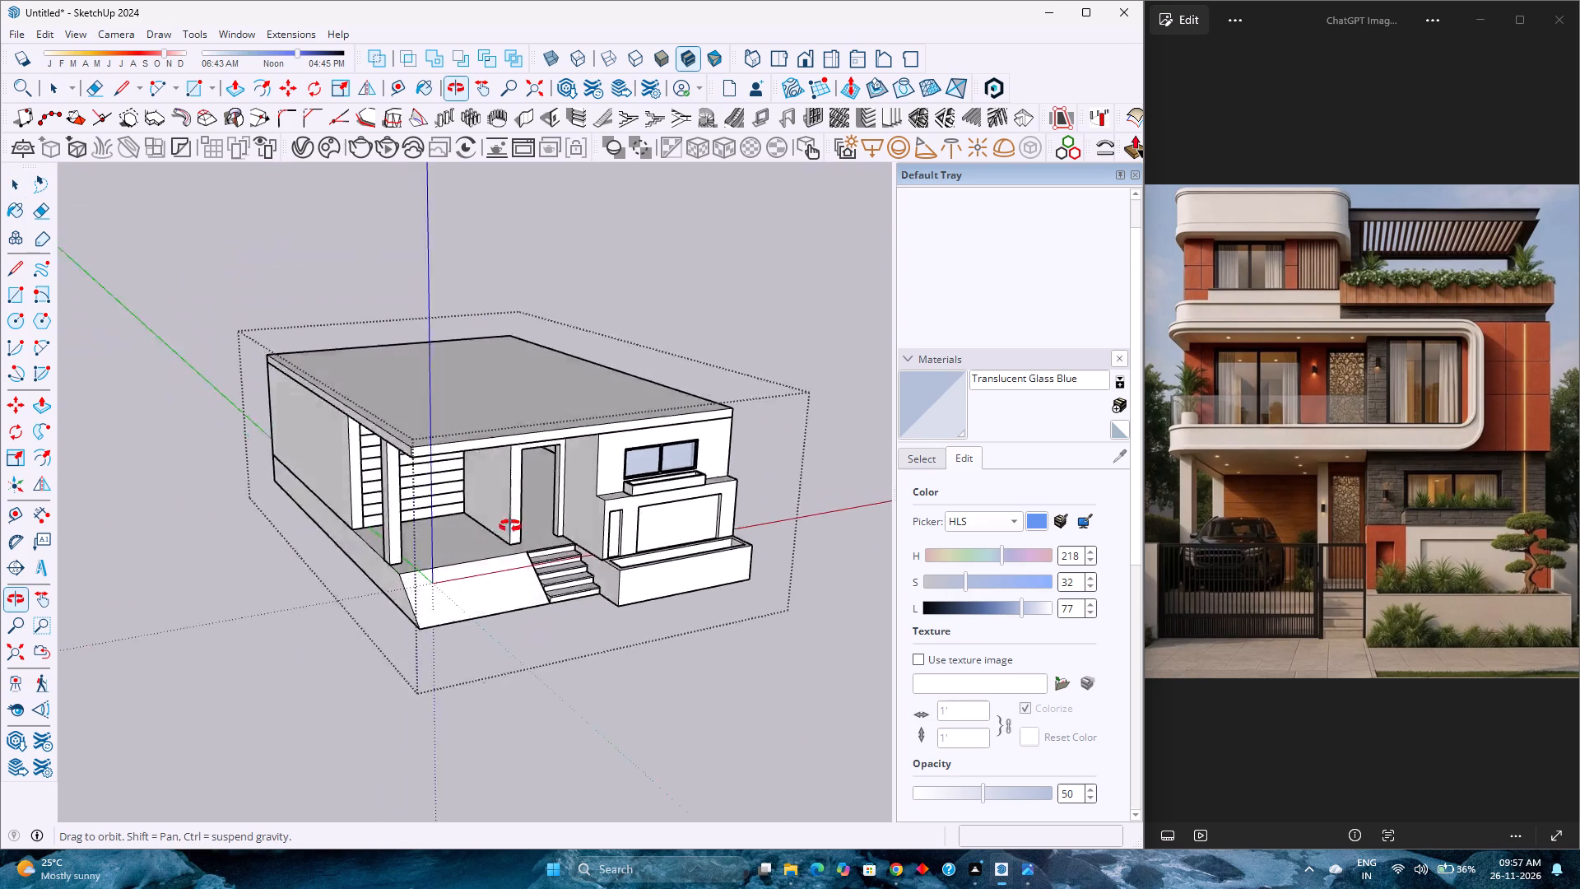
{"action": "middle_click_drag", "start_coordinate": [510, 526], "coordinate": [377, 643]}
{"action": "scroll", "coordinate": [328, 432], "scroll_direction": "up", "scroll_amount": 2}
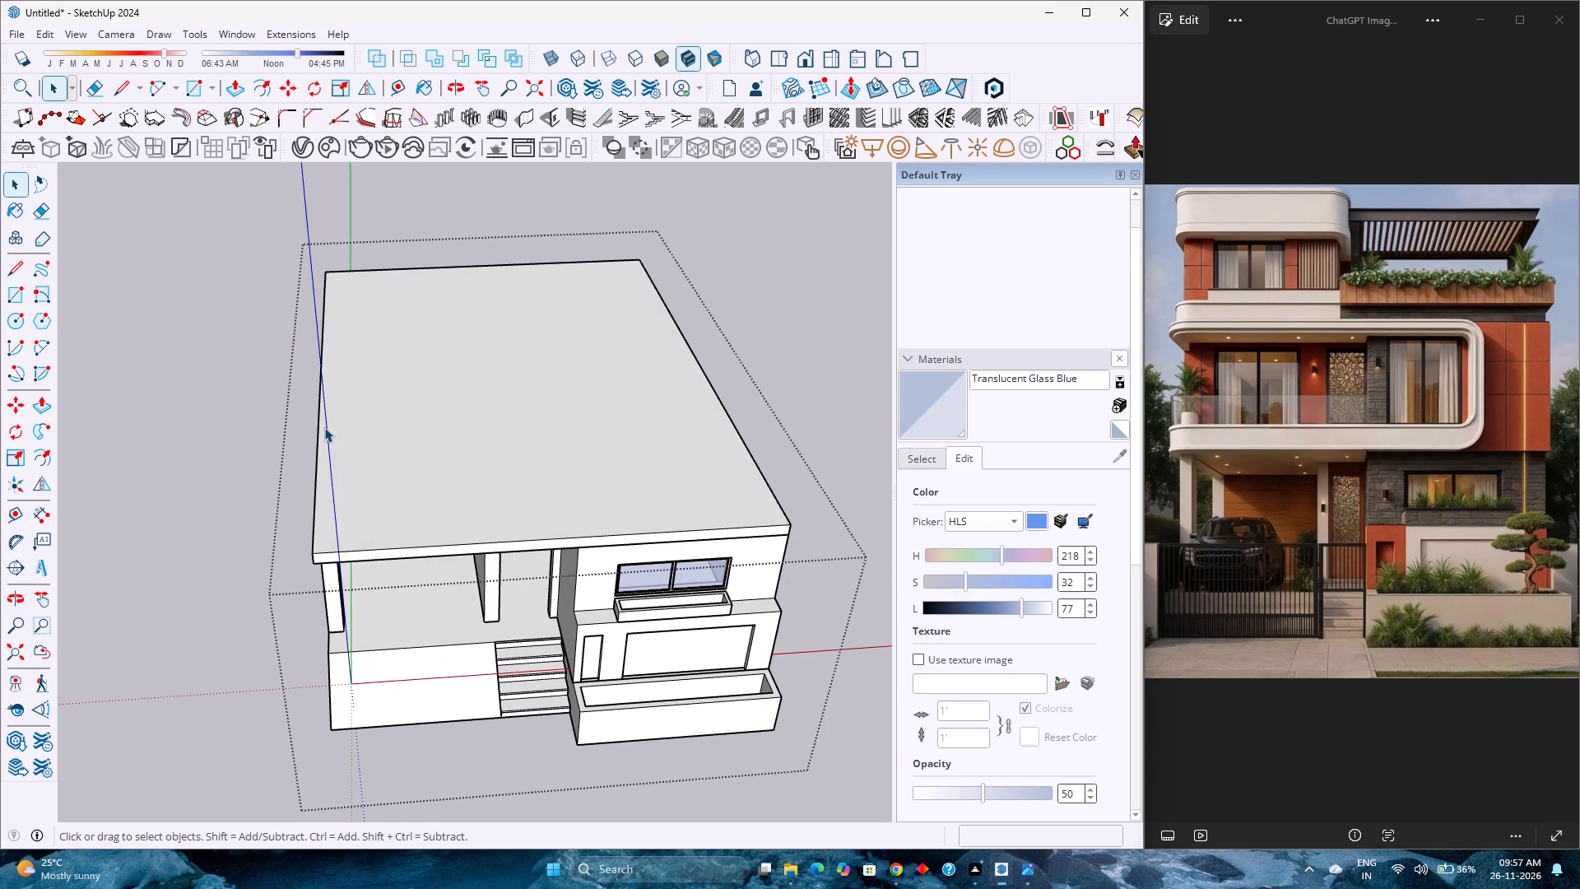
{"action": "scroll", "coordinate": [359, 586], "scroll_direction": "up", "scroll_amount": 1}
Place two guides on the roof slab, 2' in from its garage-side edge and 2' in from its front edge.
{"action": "scroll", "coordinate": [359, 586], "scroll_direction": "up", "scroll_amount": 5}
{"action": "scroll", "coordinate": [333, 556], "scroll_direction": "down", "scroll_amount": 4}
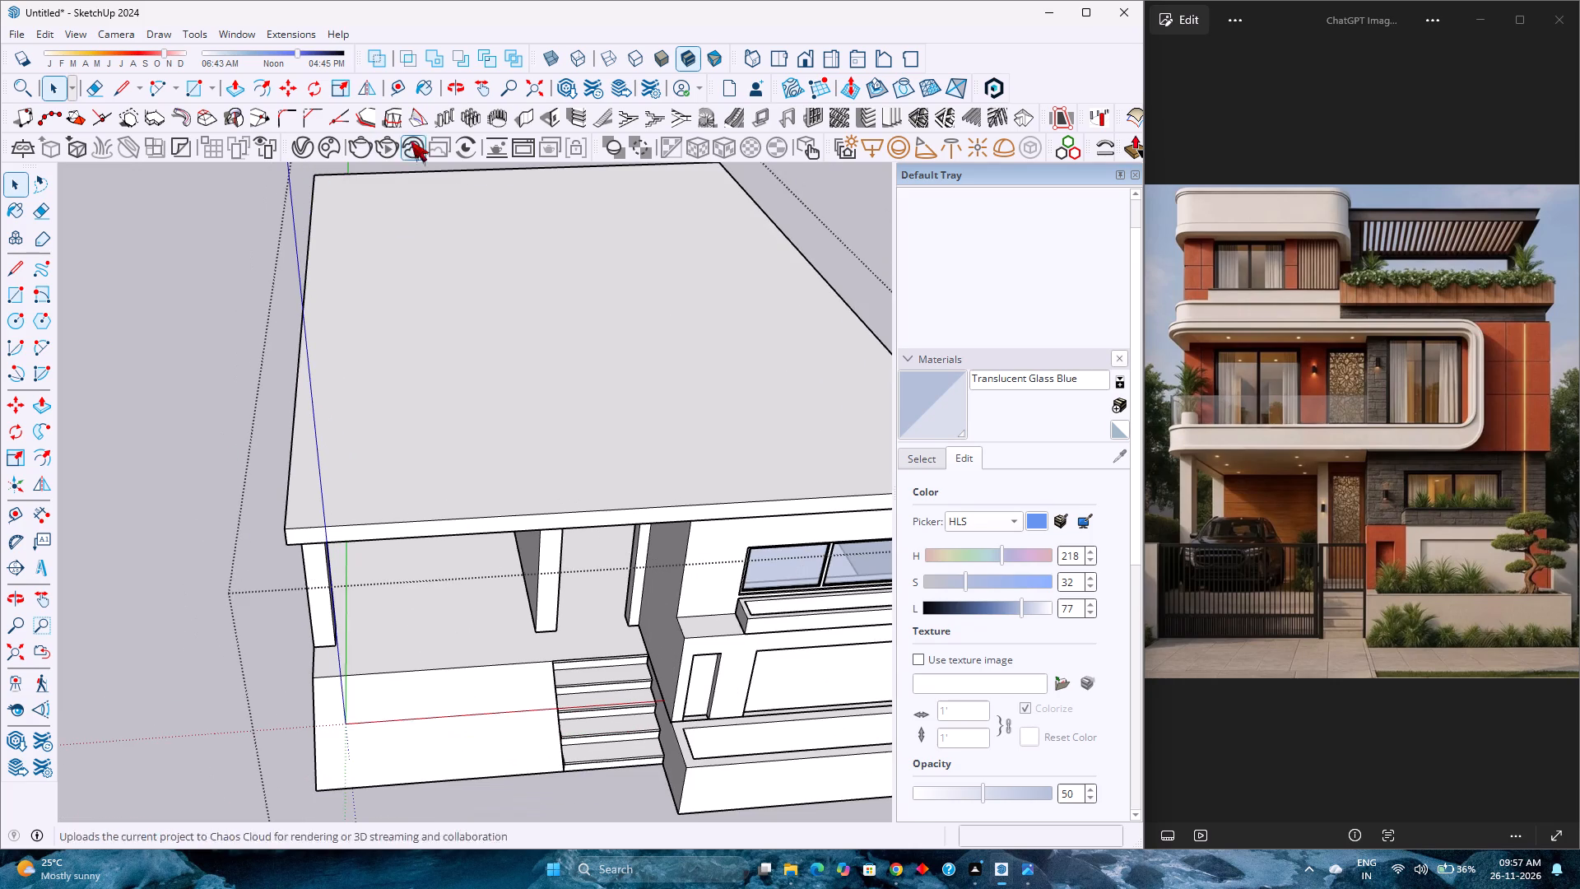
{"action": "left_click", "coordinate": [399, 81]}
{"action": "left_click", "coordinate": [290, 425]}
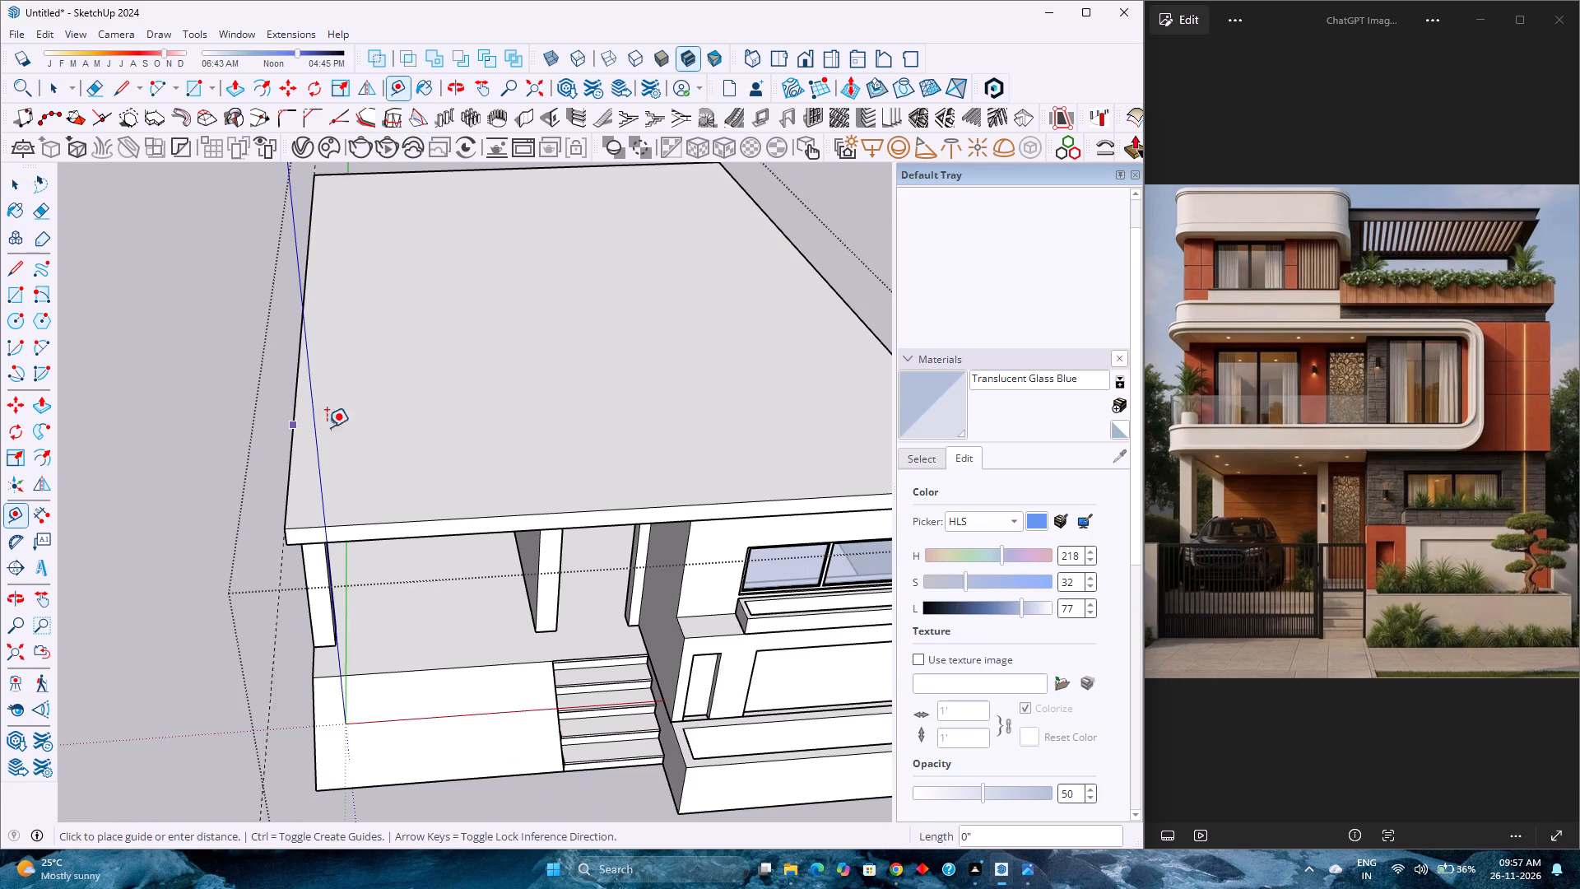
{"action": "key", "text": "2"}
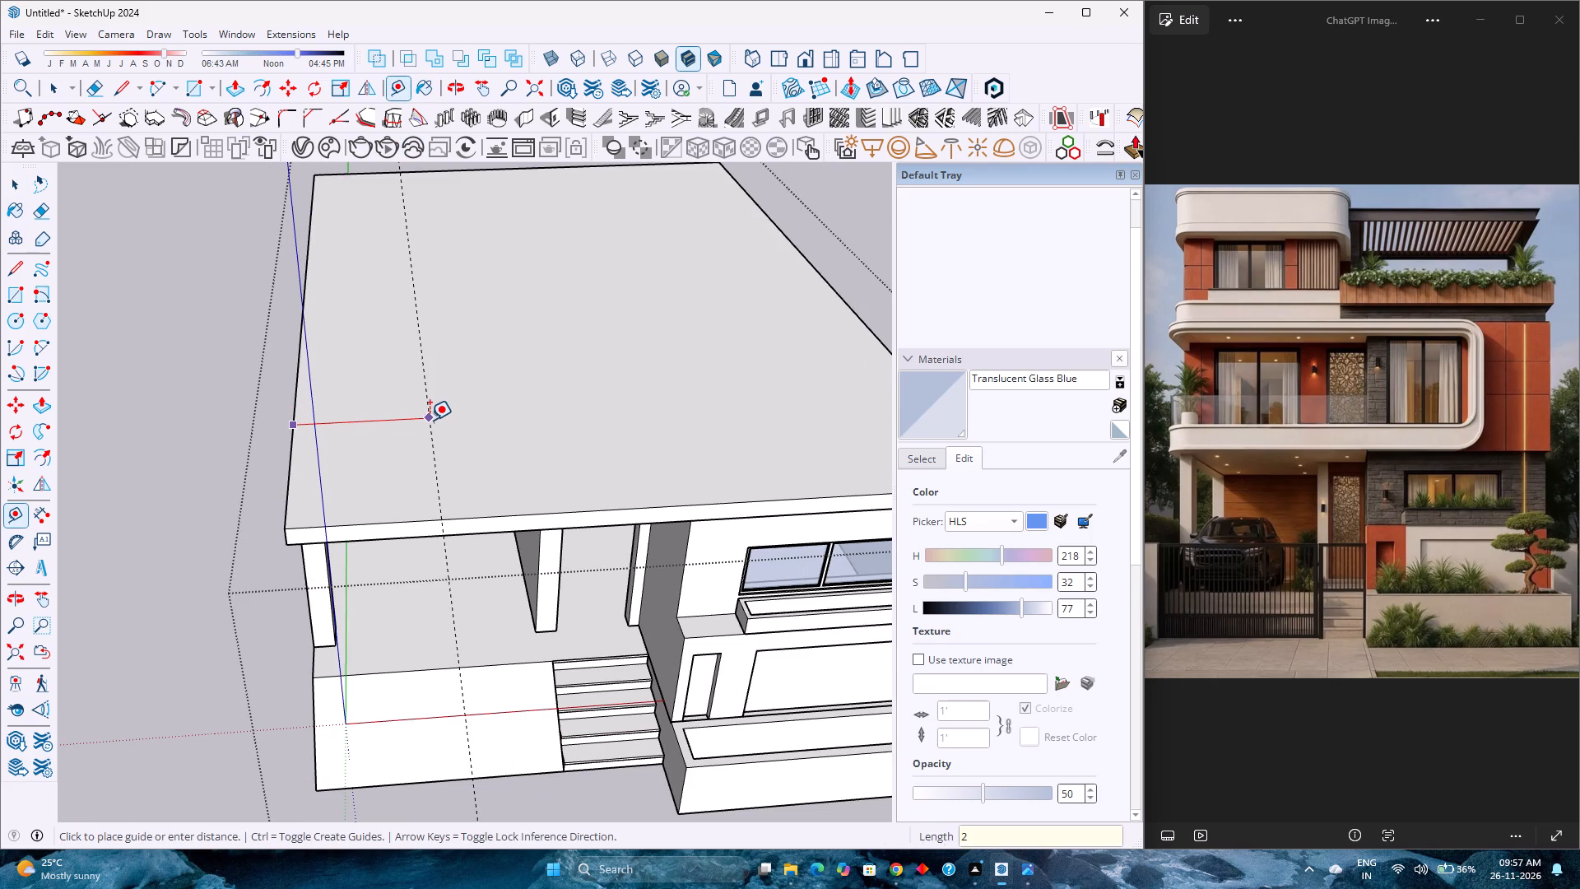
{"action": "key", "text": "apostrophe"}
{"action": "key", "text": "Return"}
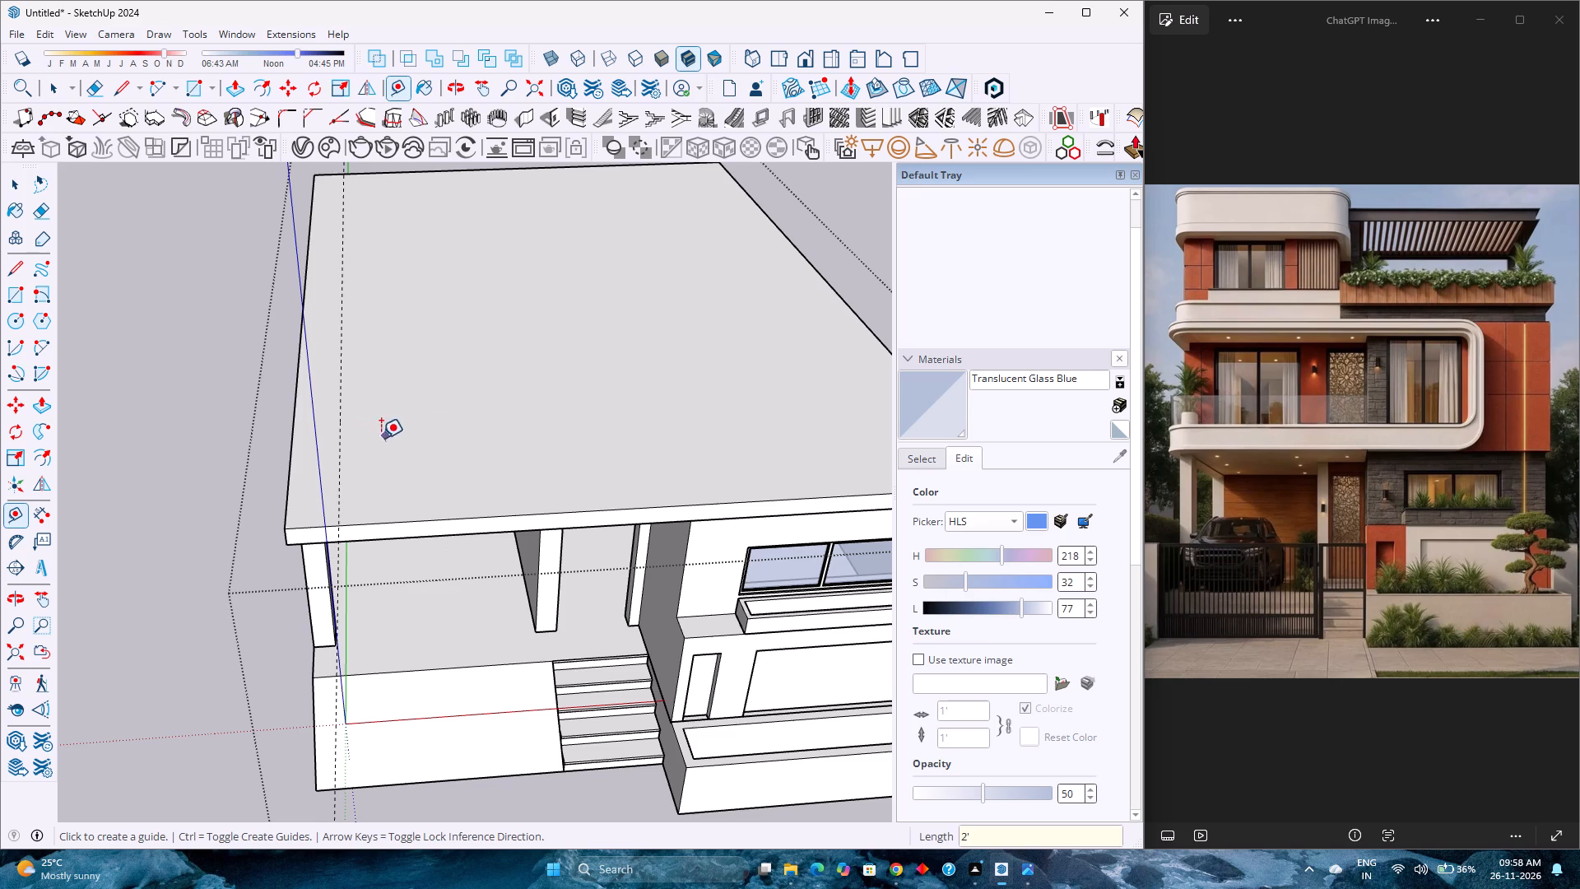
{"action": "left_click", "coordinate": [375, 524]}
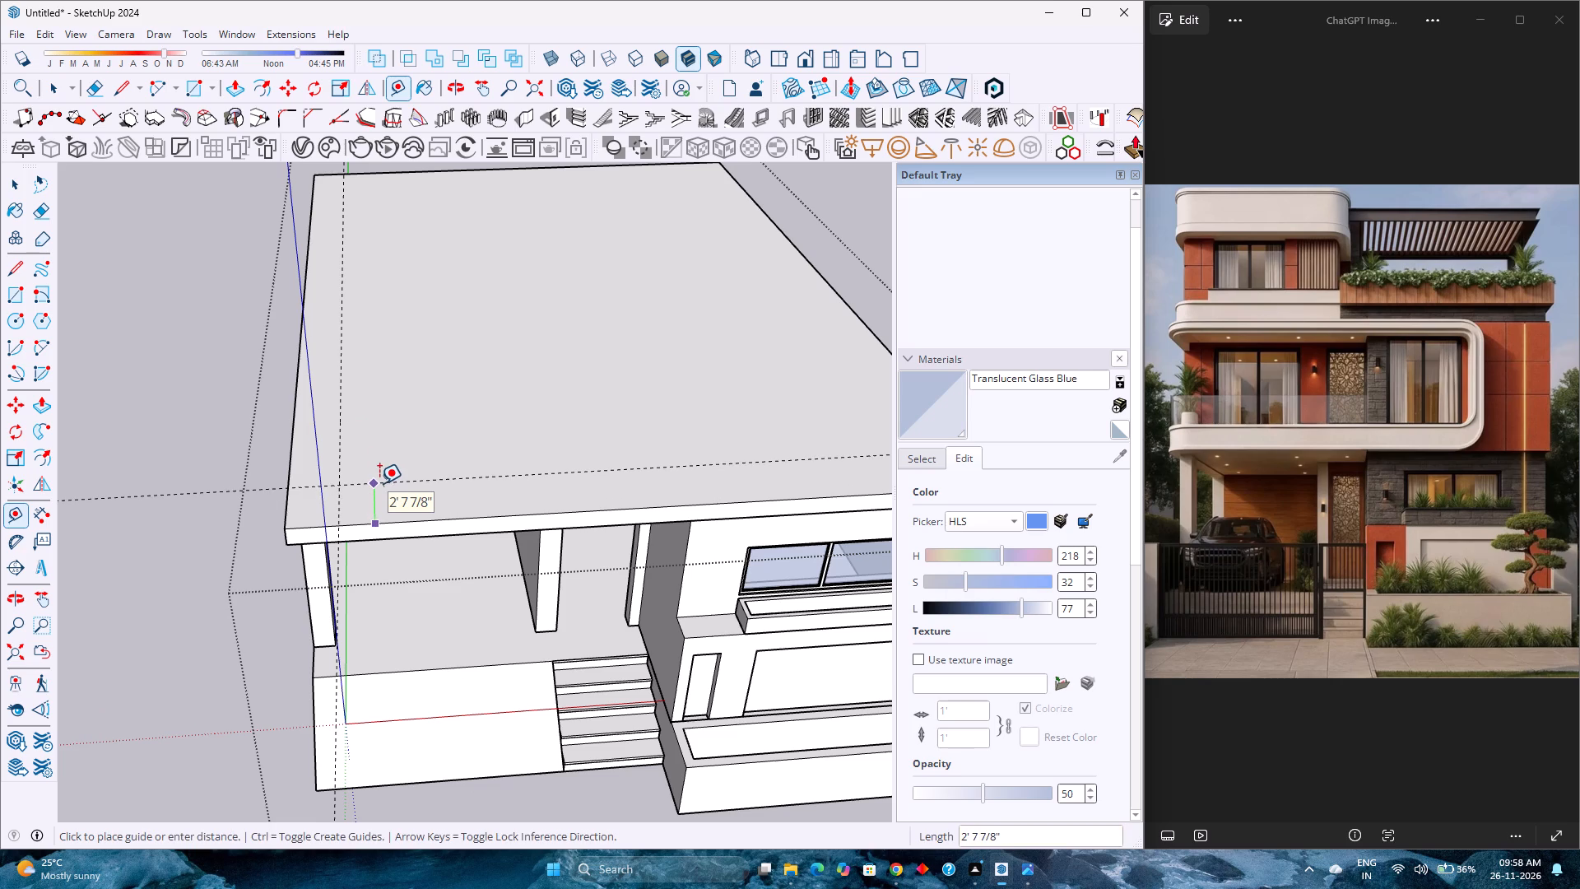
{"action": "key", "text": "Left"}
{"action": "type", "text": "2'"}
{"action": "key", "text": "Return"}
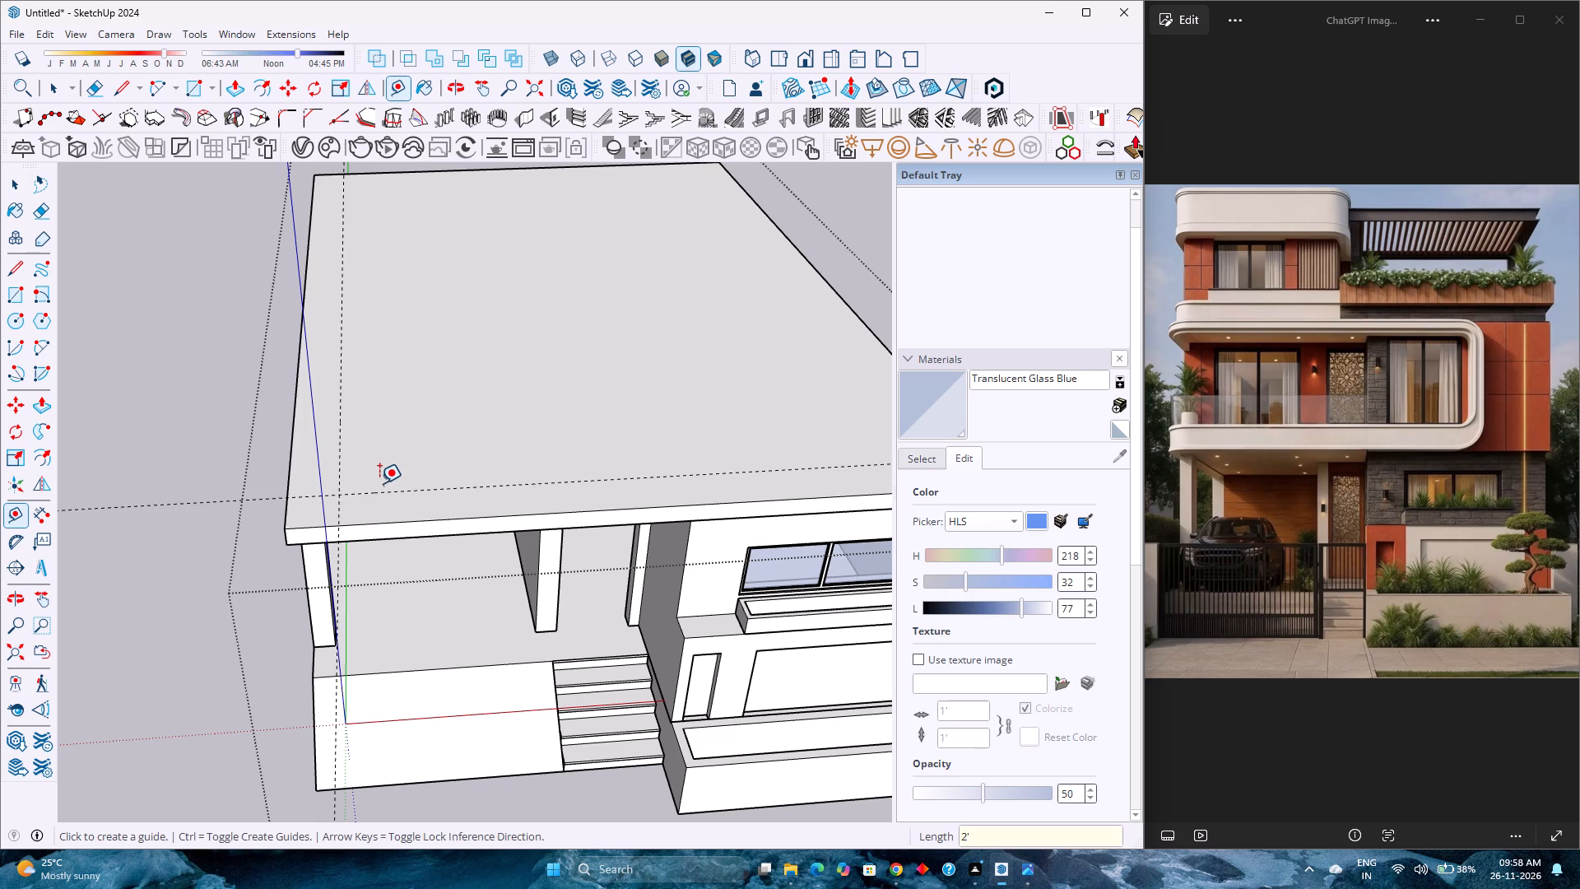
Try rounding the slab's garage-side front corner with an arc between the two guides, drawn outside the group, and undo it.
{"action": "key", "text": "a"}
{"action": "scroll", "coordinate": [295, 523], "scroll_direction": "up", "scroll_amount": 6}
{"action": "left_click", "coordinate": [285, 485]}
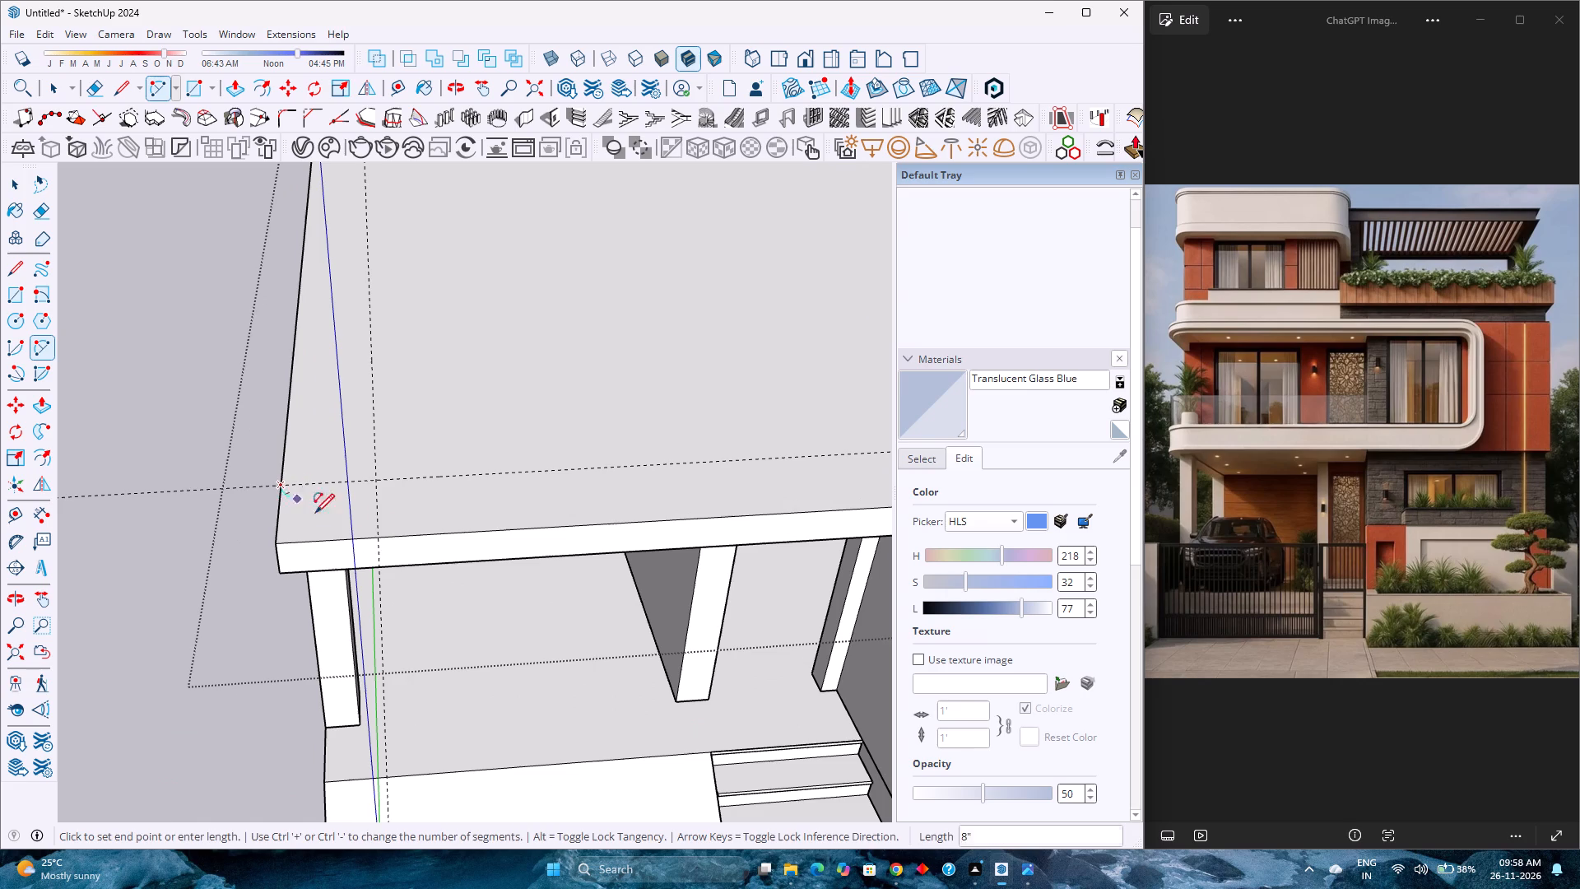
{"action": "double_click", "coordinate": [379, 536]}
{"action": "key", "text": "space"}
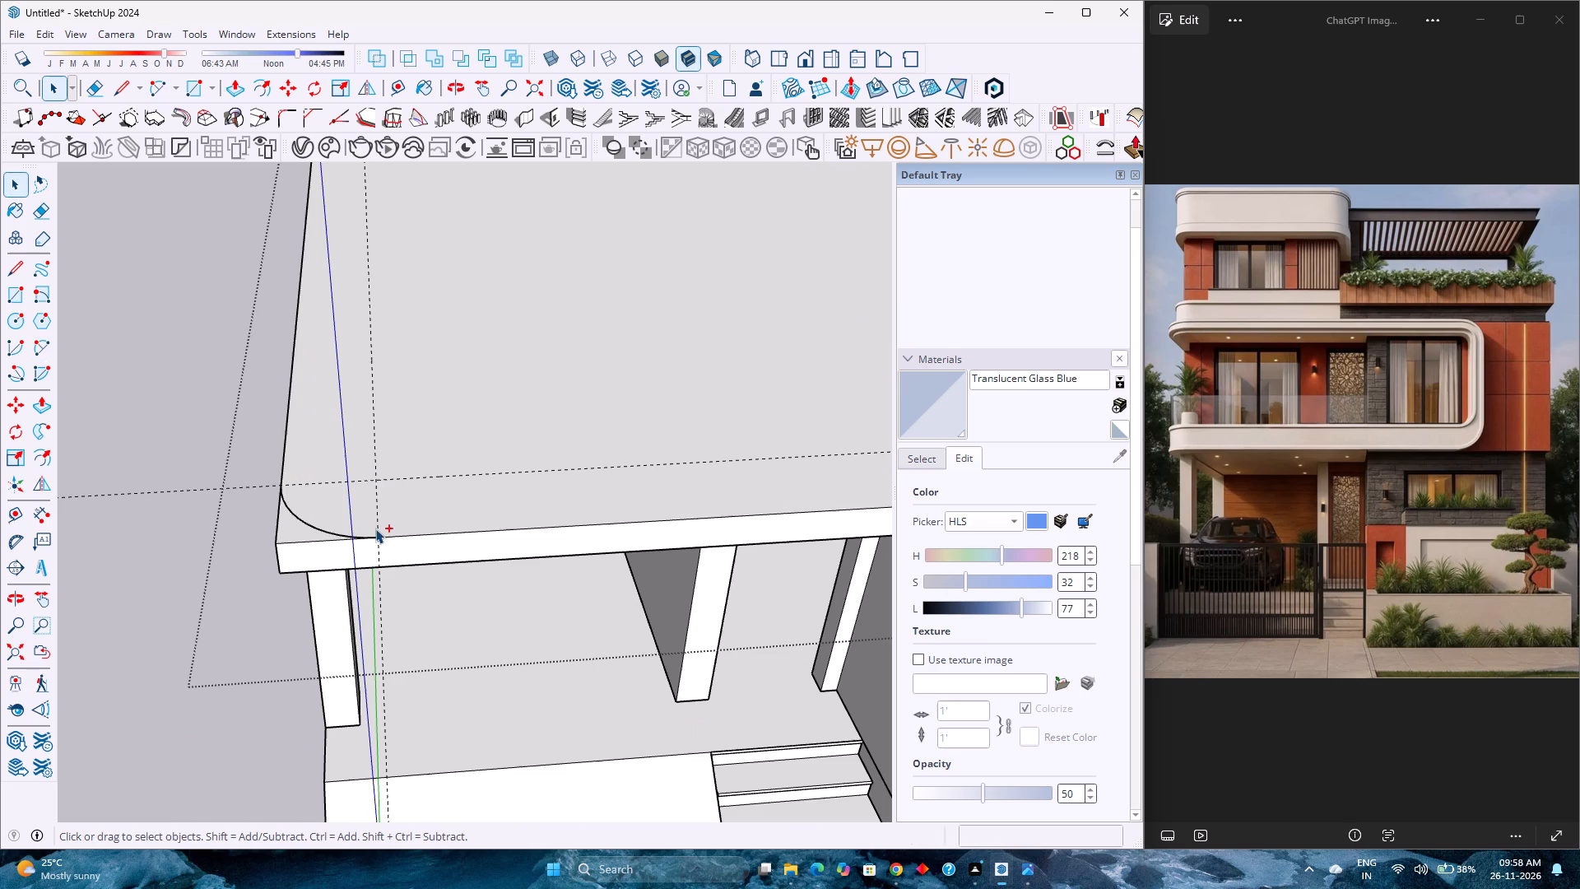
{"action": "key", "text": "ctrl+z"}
Inside the roof slab group, draw a tangent arc of 2' radius between the guides across the garage-side front corner.
{"action": "key", "text": "space"}
{"action": "double_click", "coordinate": [472, 505]}
{"action": "scroll", "coordinate": [470, 505], "scroll_direction": "up", "scroll_amount": 3}
{"action": "key", "text": "a"}
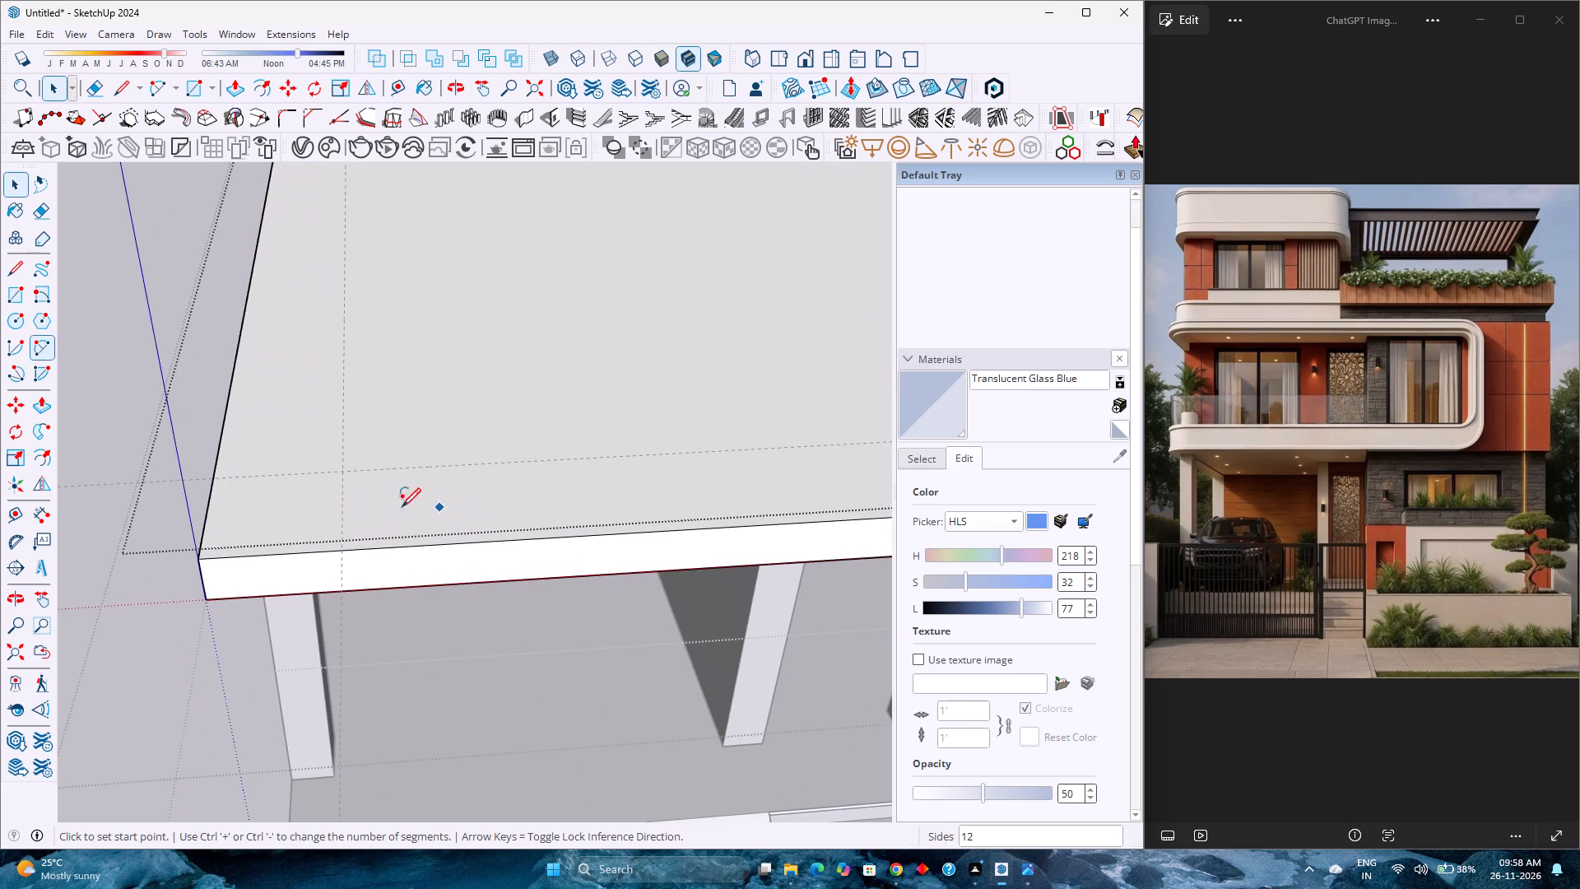
{"action": "left_click", "coordinate": [215, 474]}
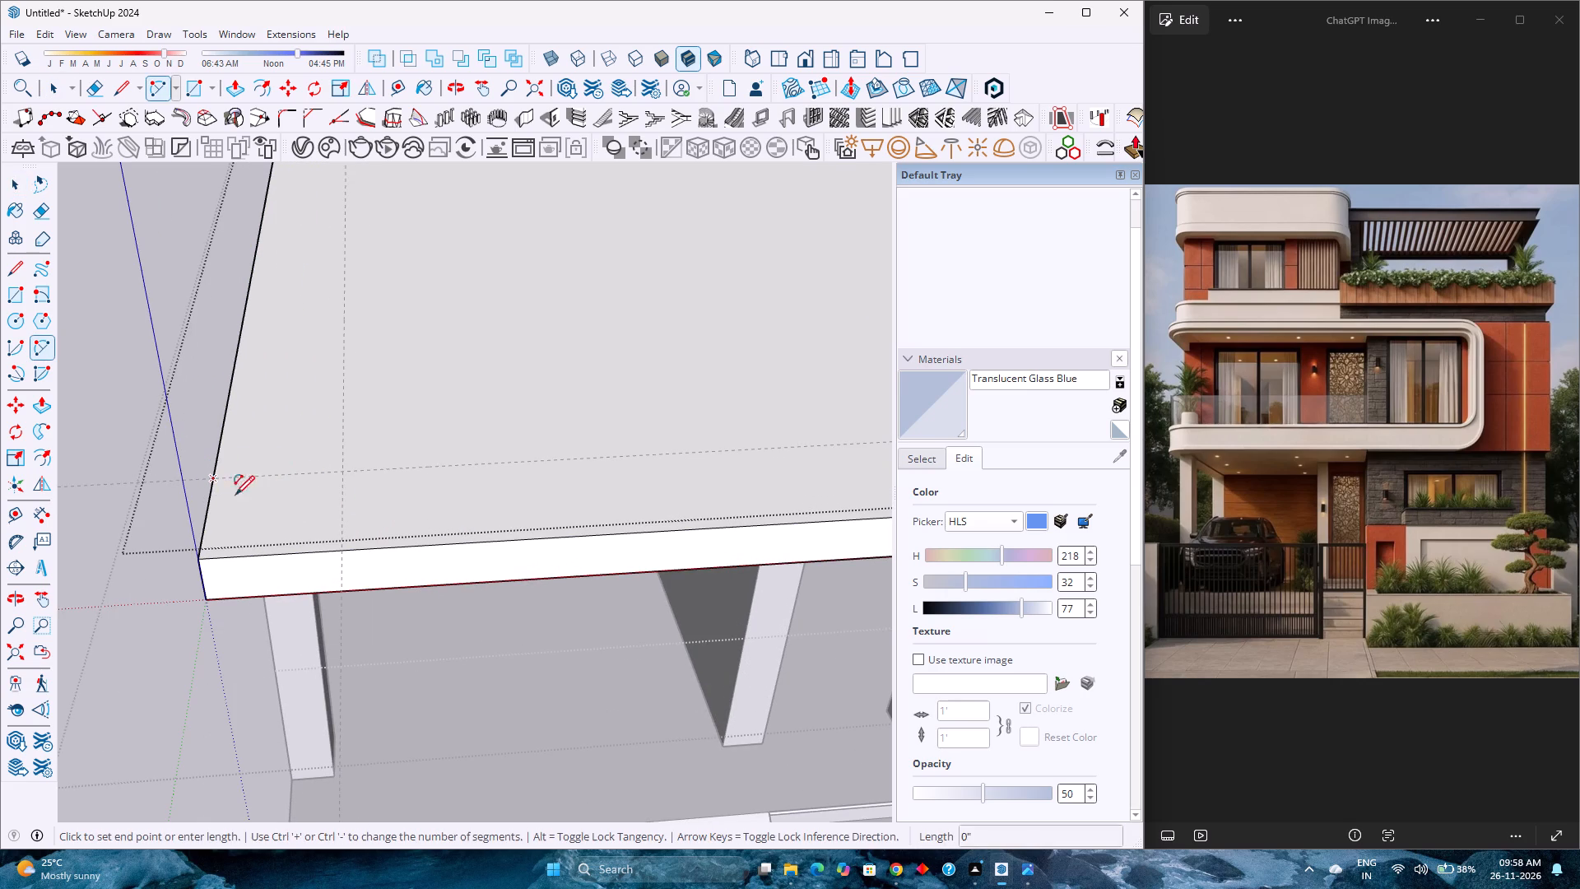
{"action": "double_click", "coordinate": [342, 550]}
{"action": "key", "text": "space"}
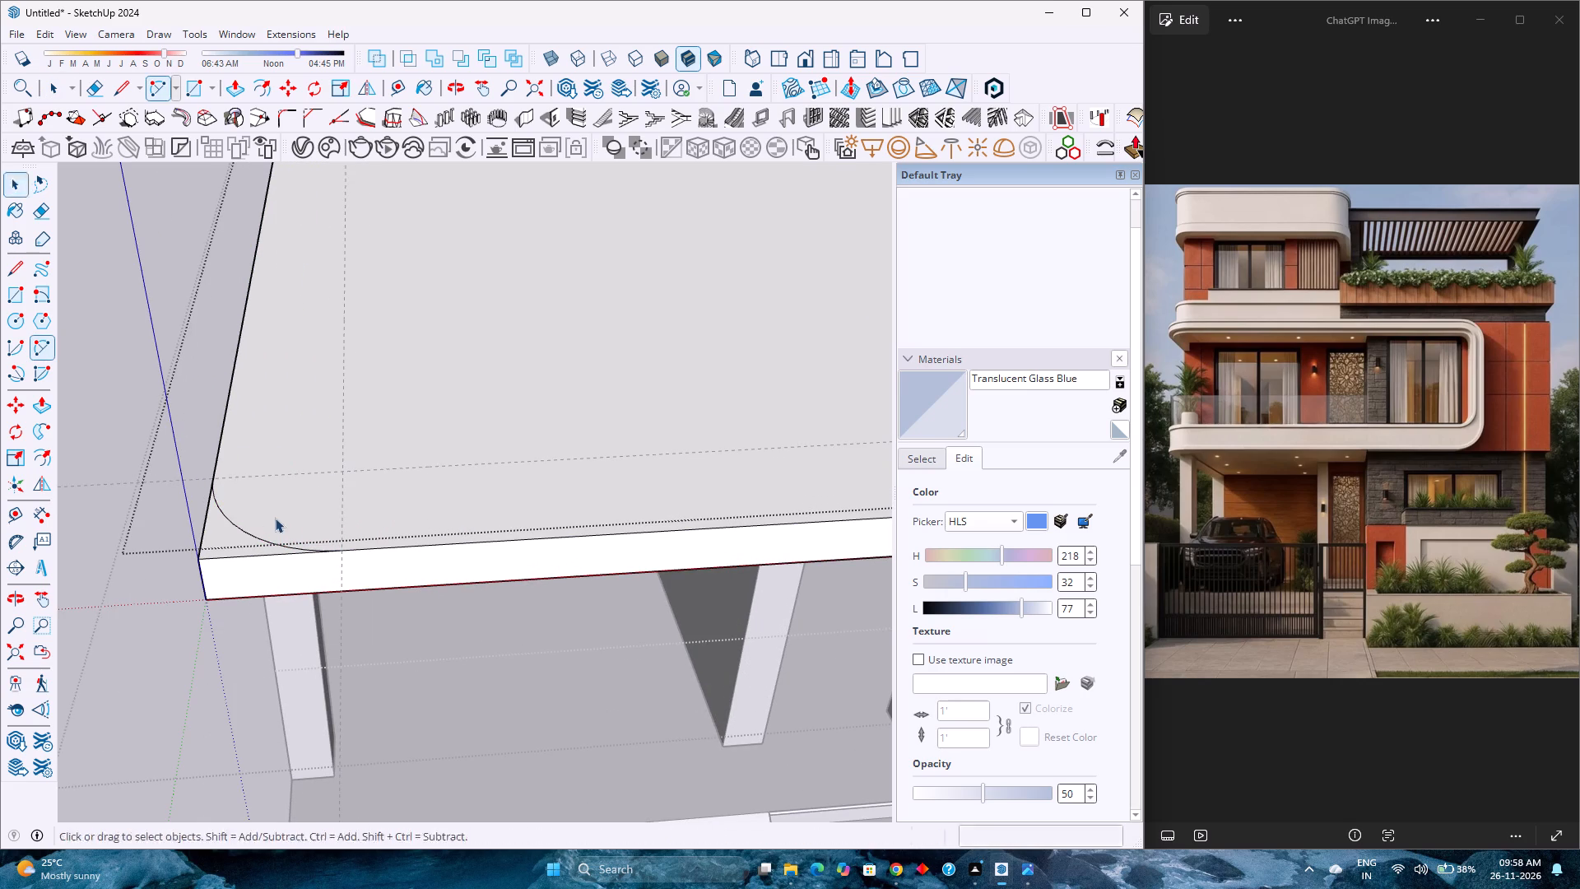
Set the corner arc's segment count to 150.
{"action": "left_click", "coordinate": [264, 538]}
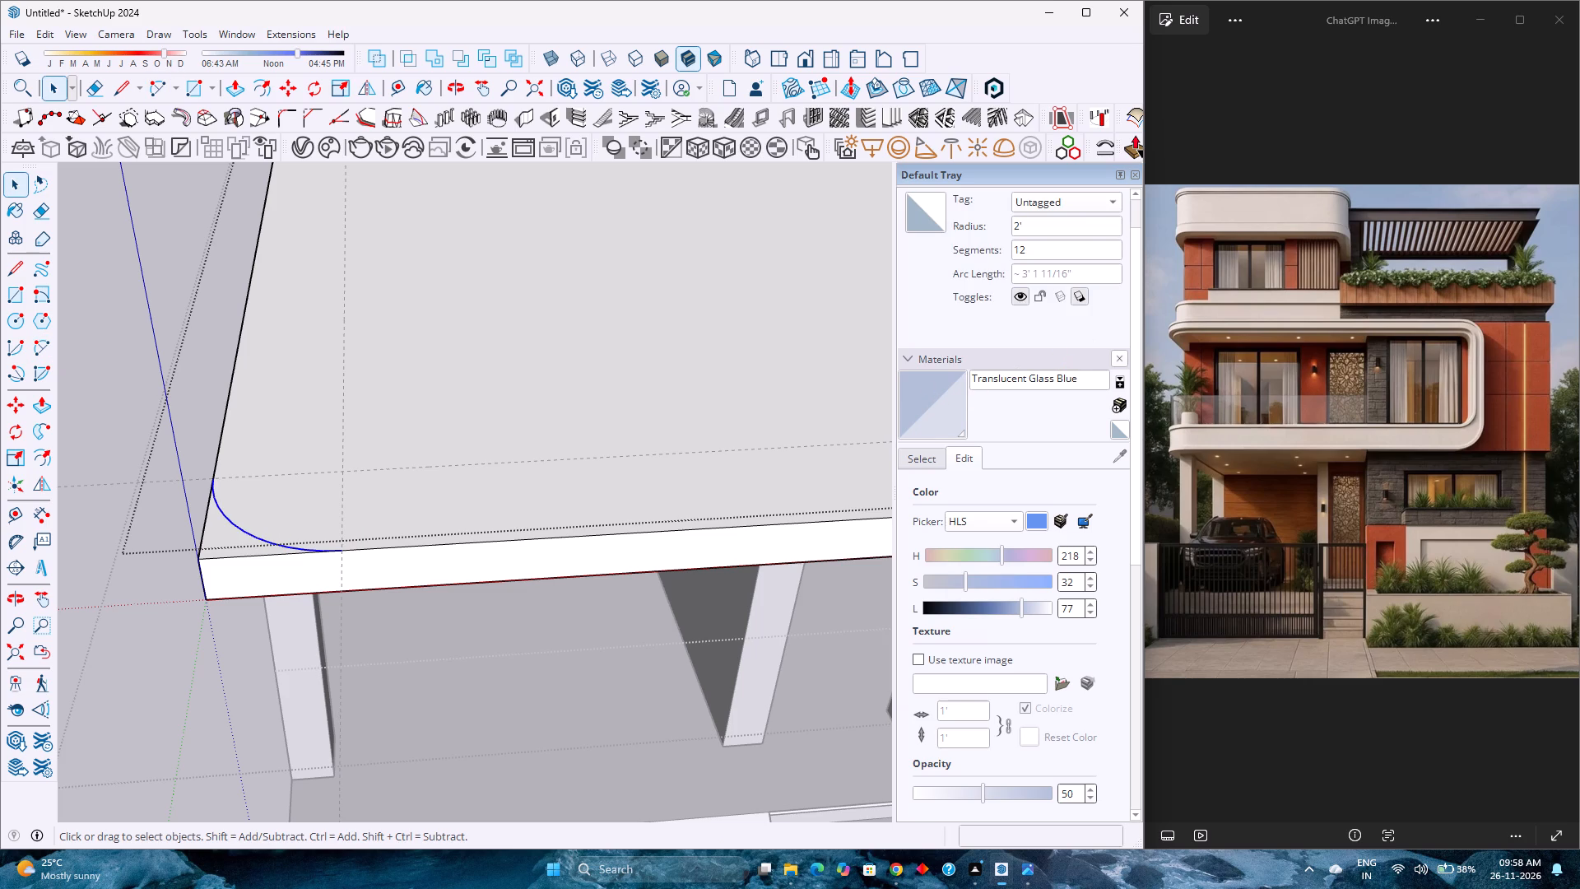
{"action": "left_click", "coordinate": [1071, 258]}
{"action": "key", "text": "BackSpace"}
{"action": "key", "text": "BackSpace"}
{"action": "key", "text": "1"}
{"action": "key", "text": "5"}
{"action": "key", "text": "0"}
{"action": "key", "text": "Return"}
Push the corner piece outside the arc down 9" through the slab to round the corner, and leave the group.
{"action": "left_click", "coordinate": [230, 540]}
{"action": "key", "text": "p"}
{"action": "left_click", "coordinate": [230, 536]}
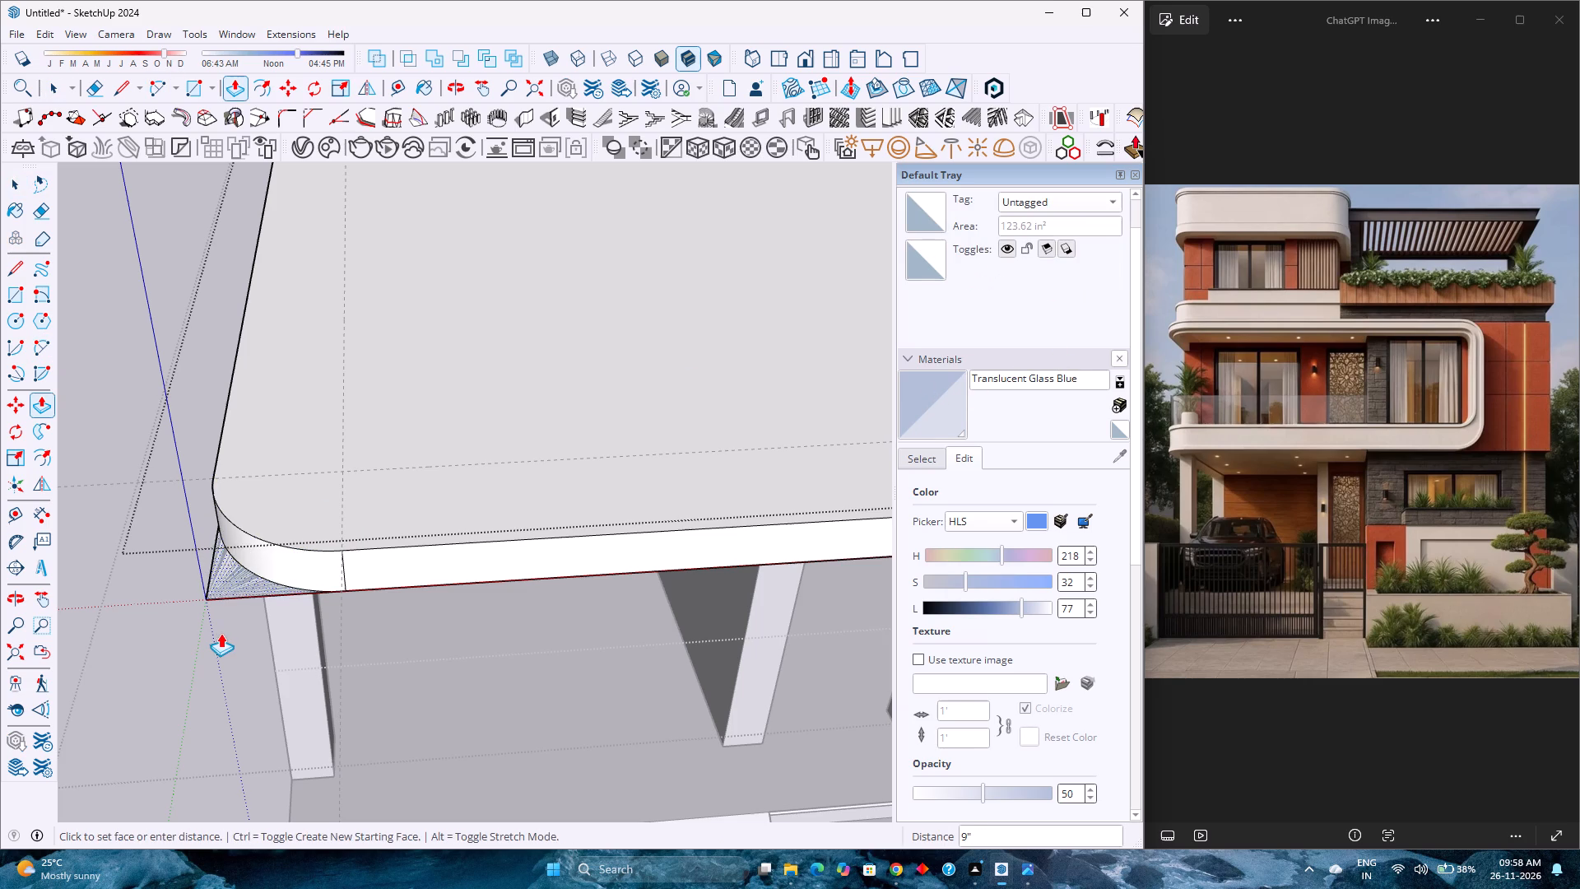
{"action": "left_click", "coordinate": [221, 633]}
{"action": "scroll", "coordinate": [216, 615], "scroll_direction": "down", "scroll_amount": 1}
{"action": "middle_click_drag", "start_coordinate": [210, 613], "coordinate": [332, 426]}
{"action": "middle_click", "coordinate": [333, 426]}
{"action": "scroll", "coordinate": [339, 440], "scroll_direction": "down", "scroll_amount": 7}
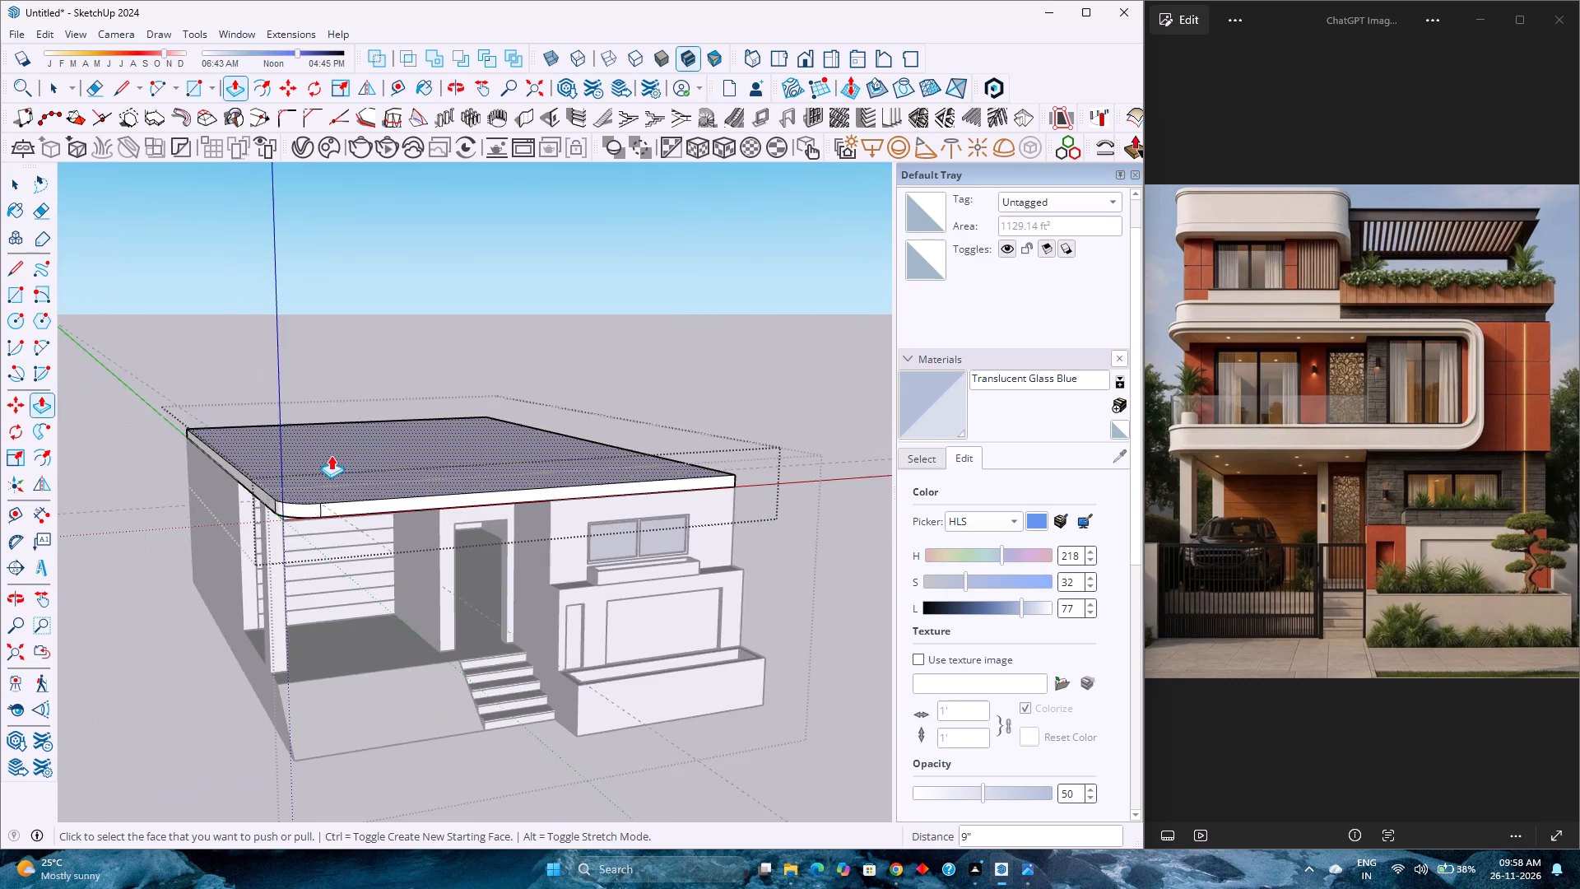
{"action": "middle_click_drag", "start_coordinate": [314, 542], "coordinate": [207, 598]}
{"action": "middle_click", "coordinate": [207, 598]}
{"action": "key", "text": "space"}
{"action": "left_click", "coordinate": [704, 390]}
{"action": "scroll", "coordinate": [704, 390], "scroll_direction": "down", "scroll_amount": 3}
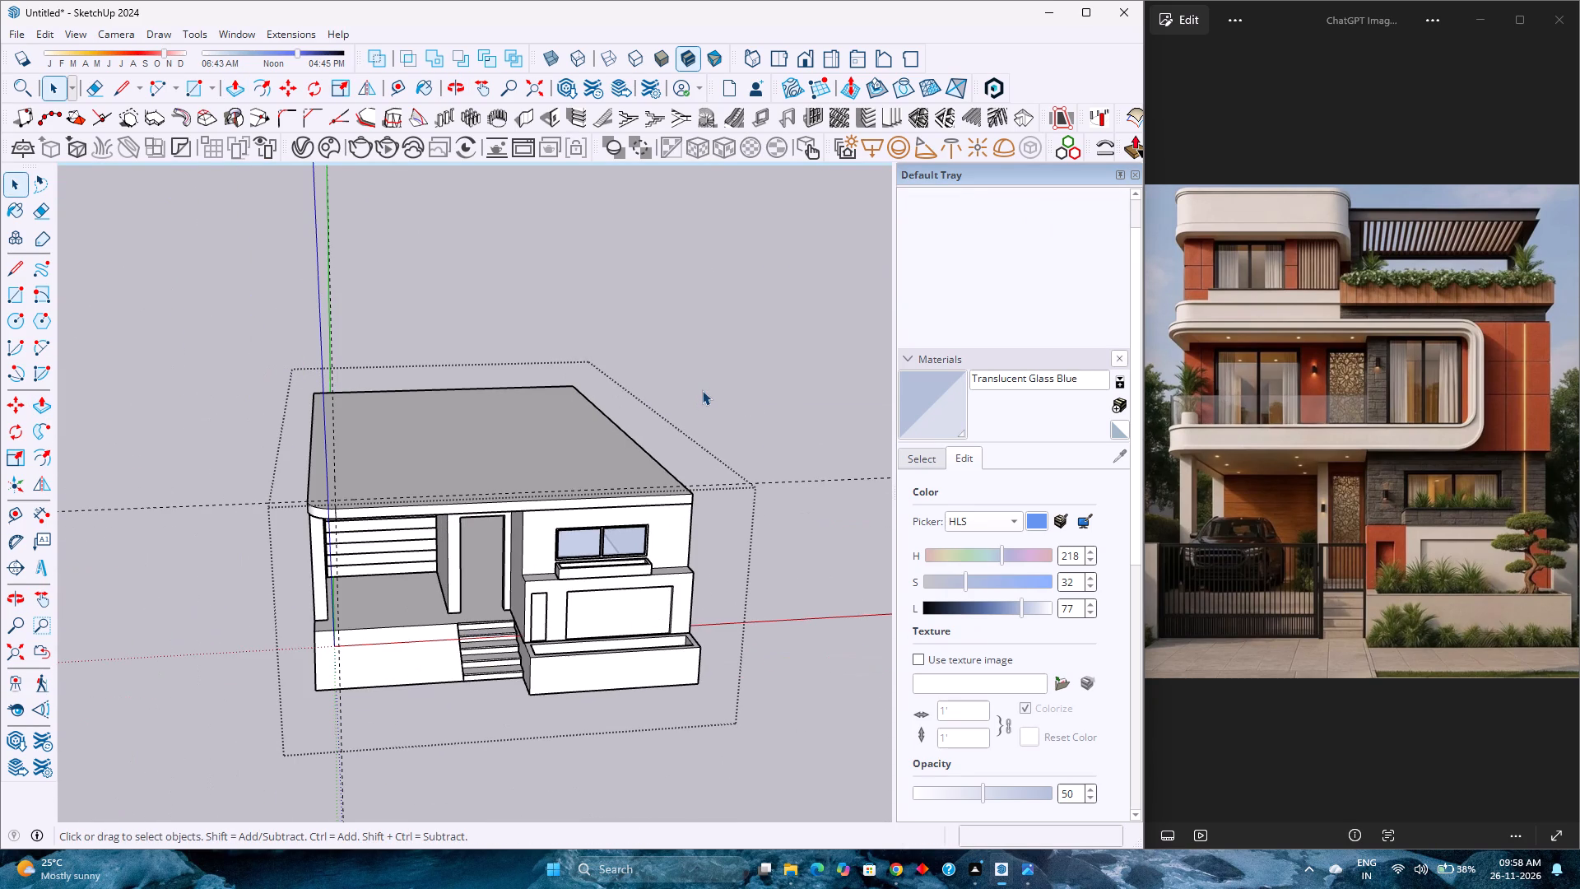
{"action": "scroll", "coordinate": [700, 391], "scroll_direction": "down", "scroll_amount": 3}
{"action": "left_click", "coordinate": [711, 393]}
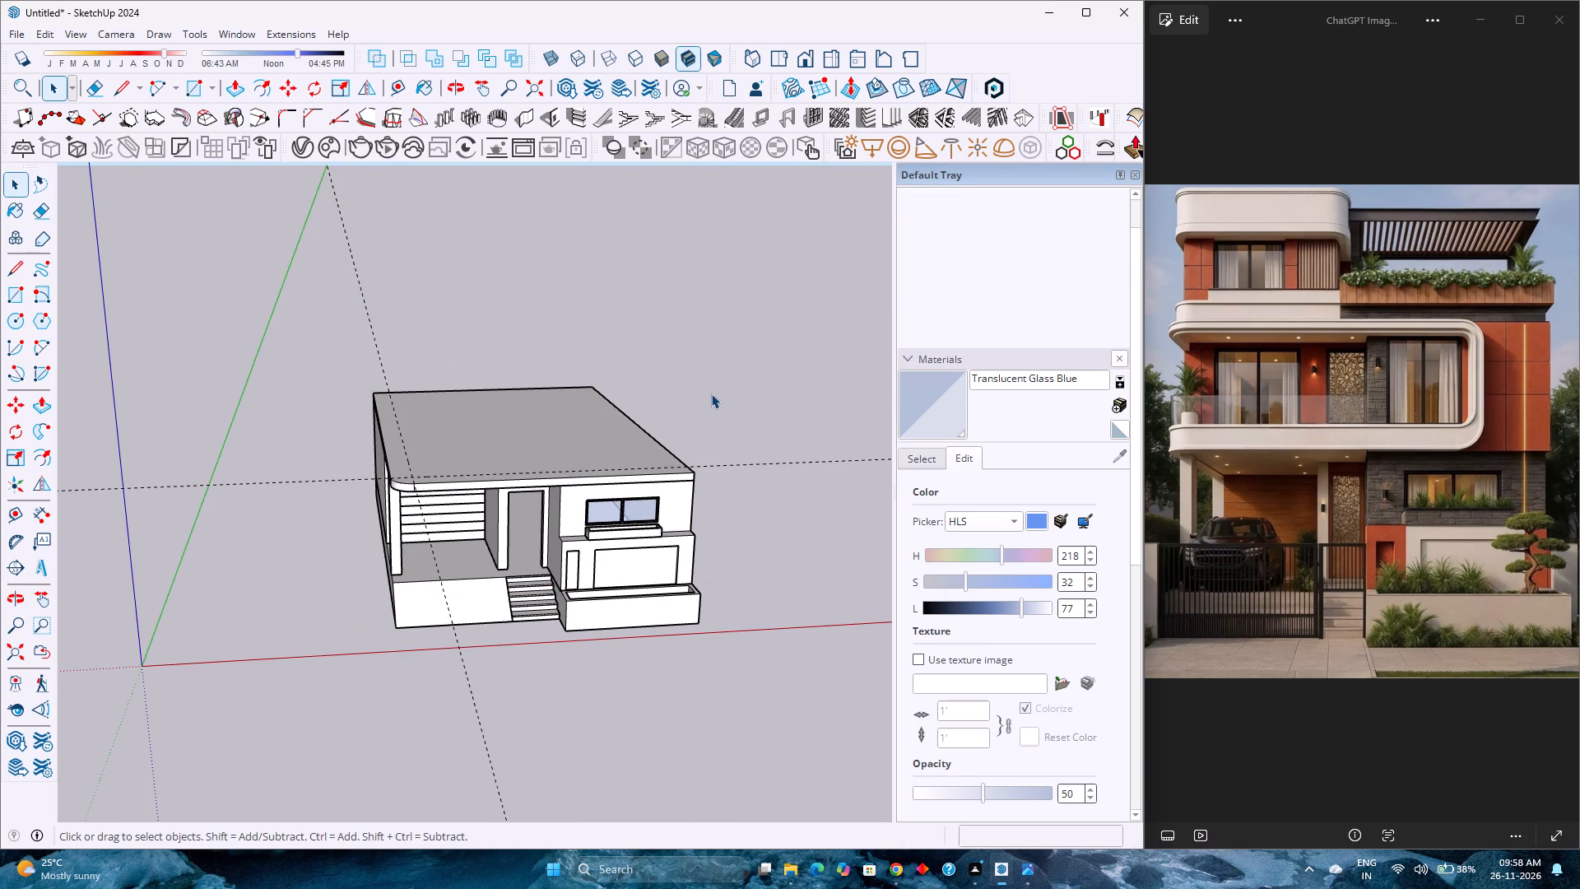
Delete all guides from the model.
{"action": "left_click", "coordinate": [47, 33]}
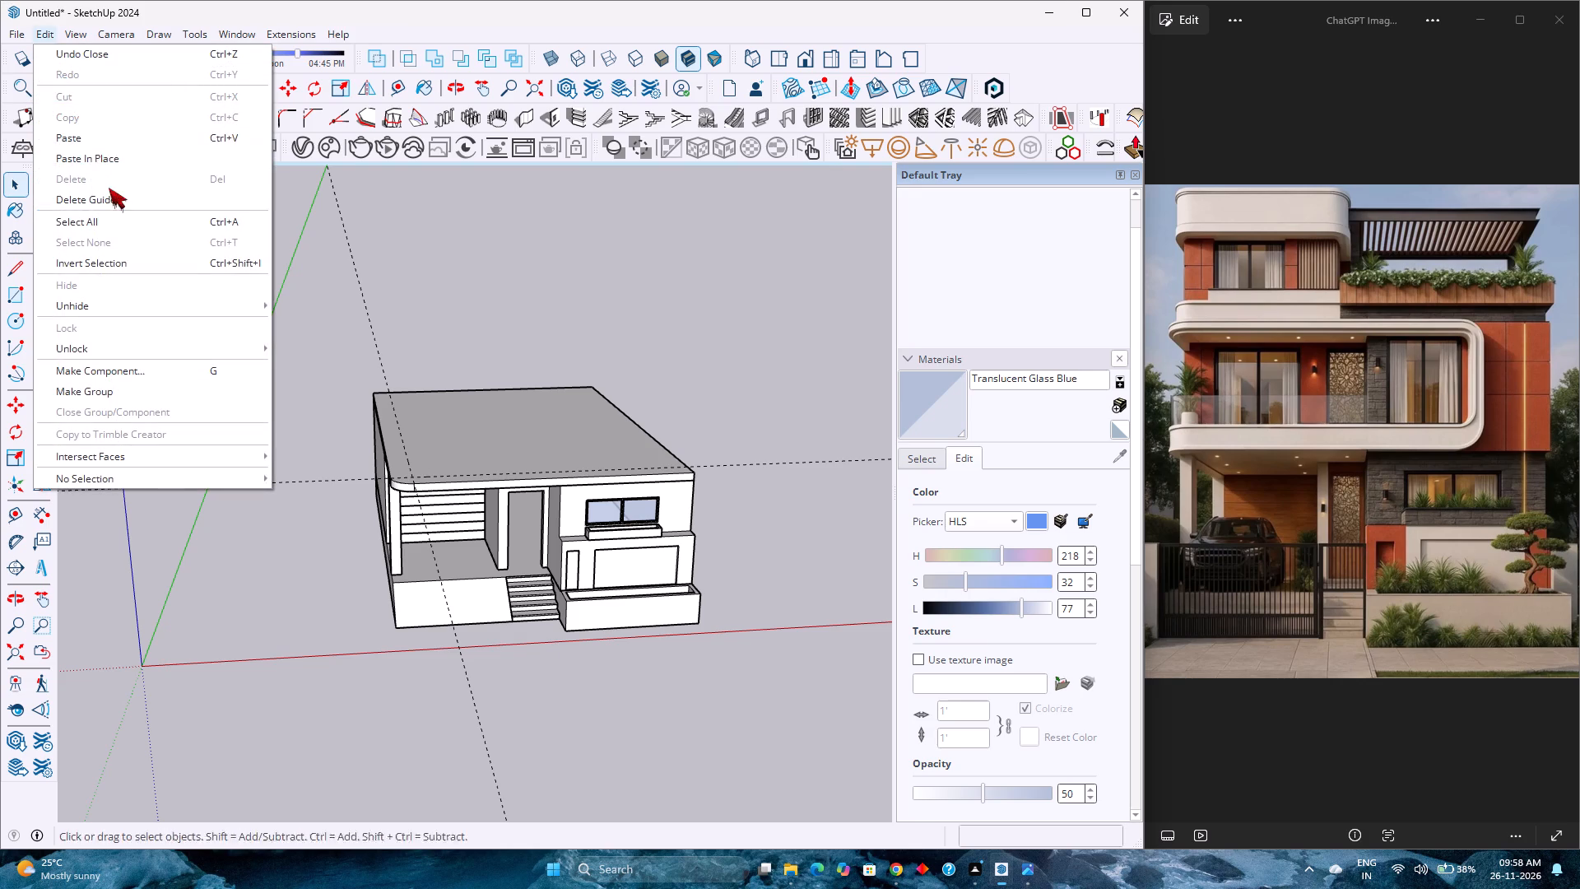
{"action": "left_click", "coordinate": [112, 196]}
Save the model in the Fuji Files folder as "Fuji - Duplex Elevation".
{"action": "key", "text": "ctrl+s"}
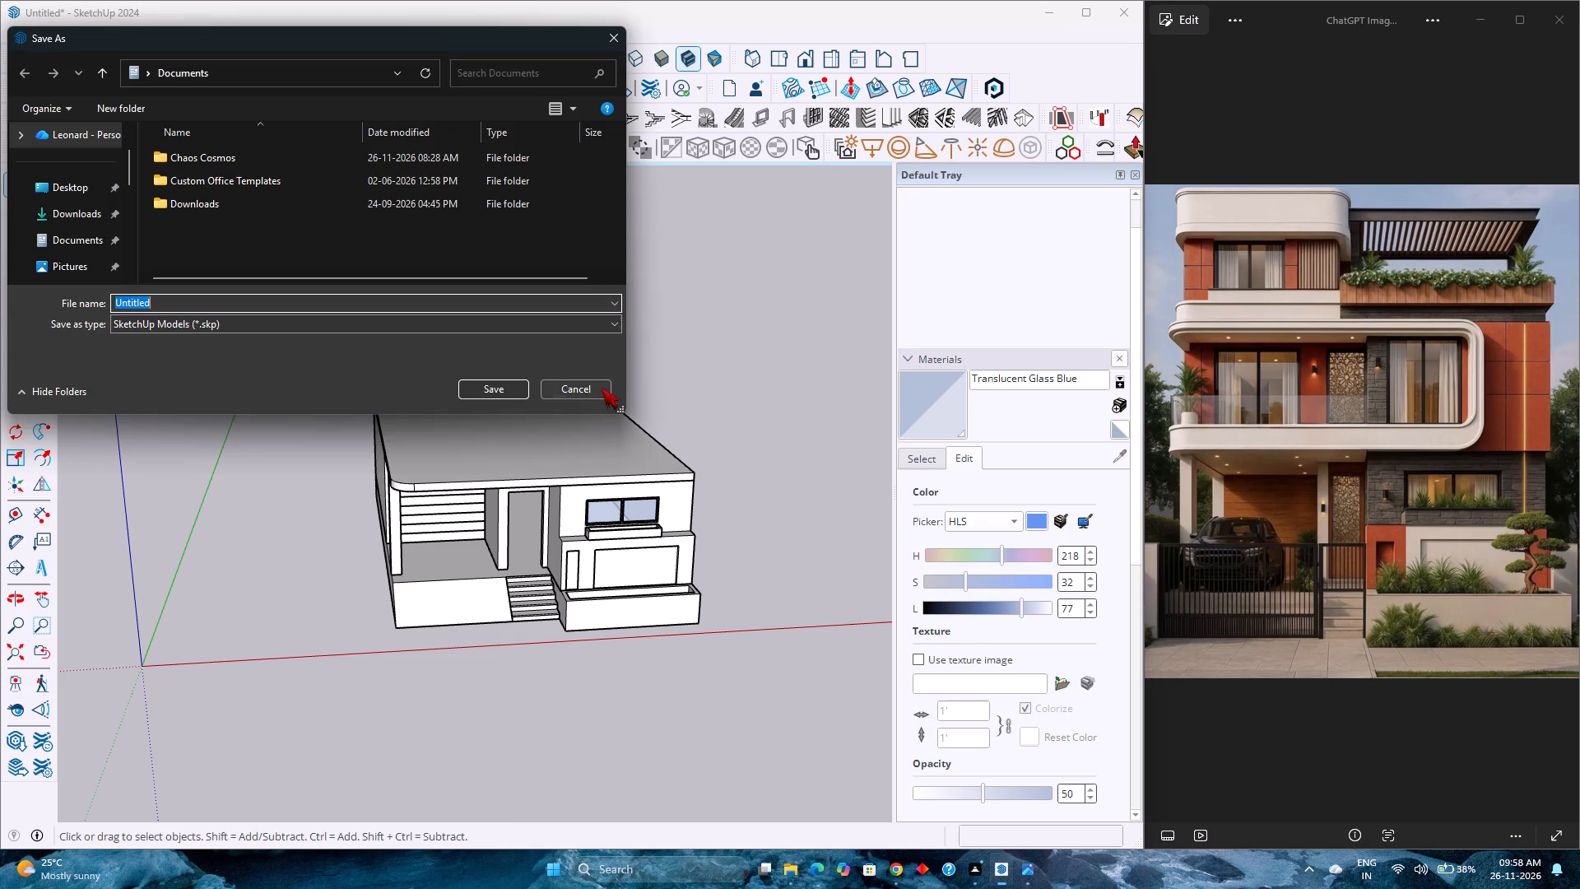
{"action": "scroll", "coordinate": [70, 240], "scroll_direction": "down", "scroll_amount": 2}
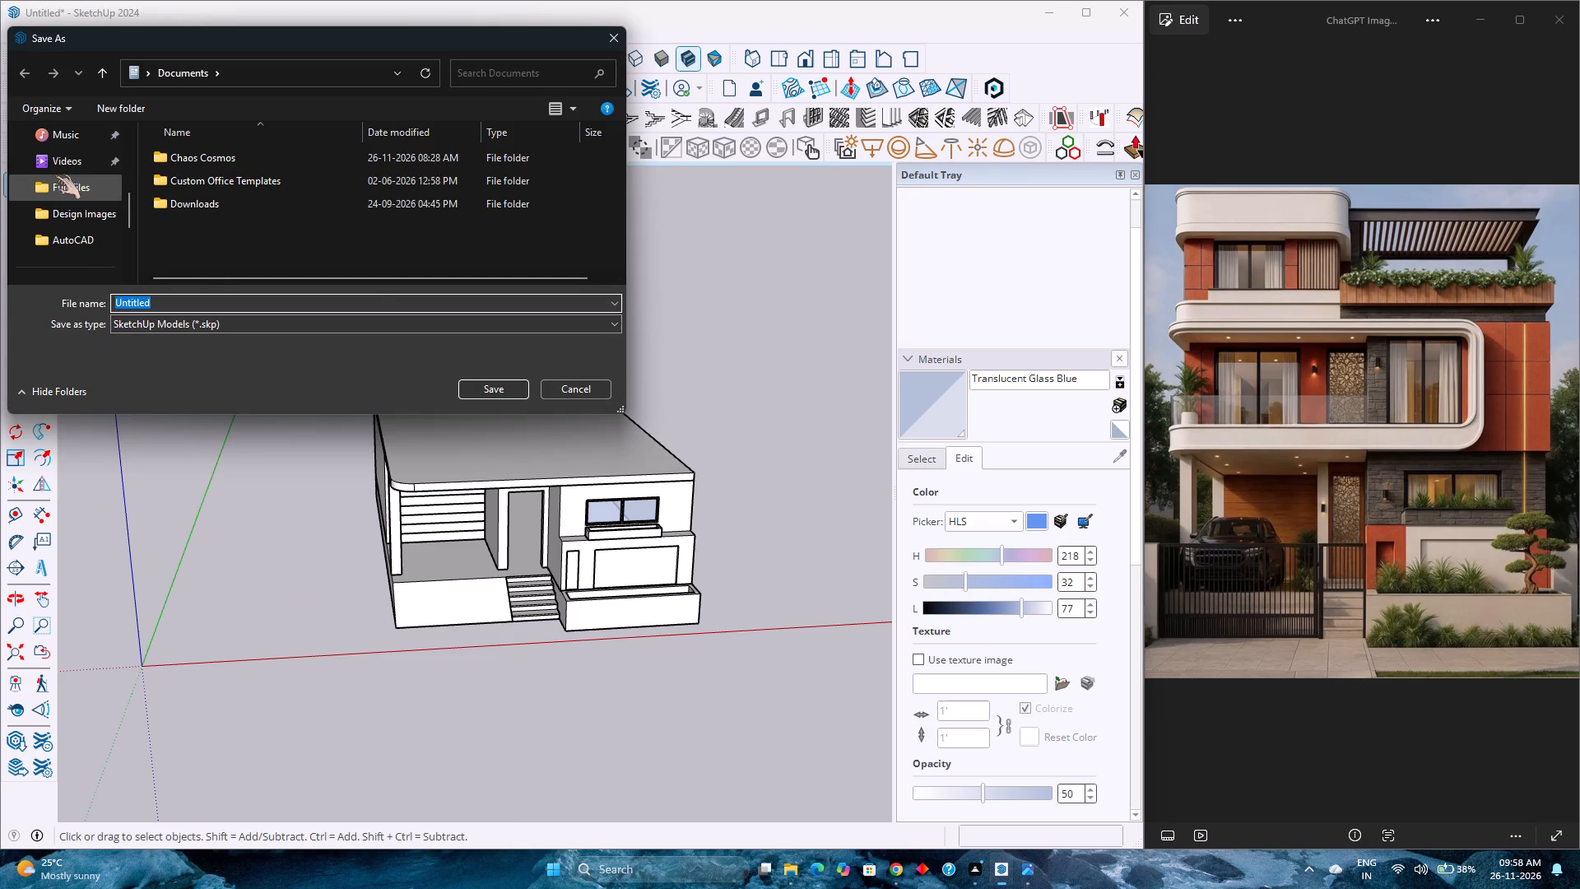
{"action": "left_click", "coordinate": [54, 175]}
{"action": "left_click", "coordinate": [244, 301]}
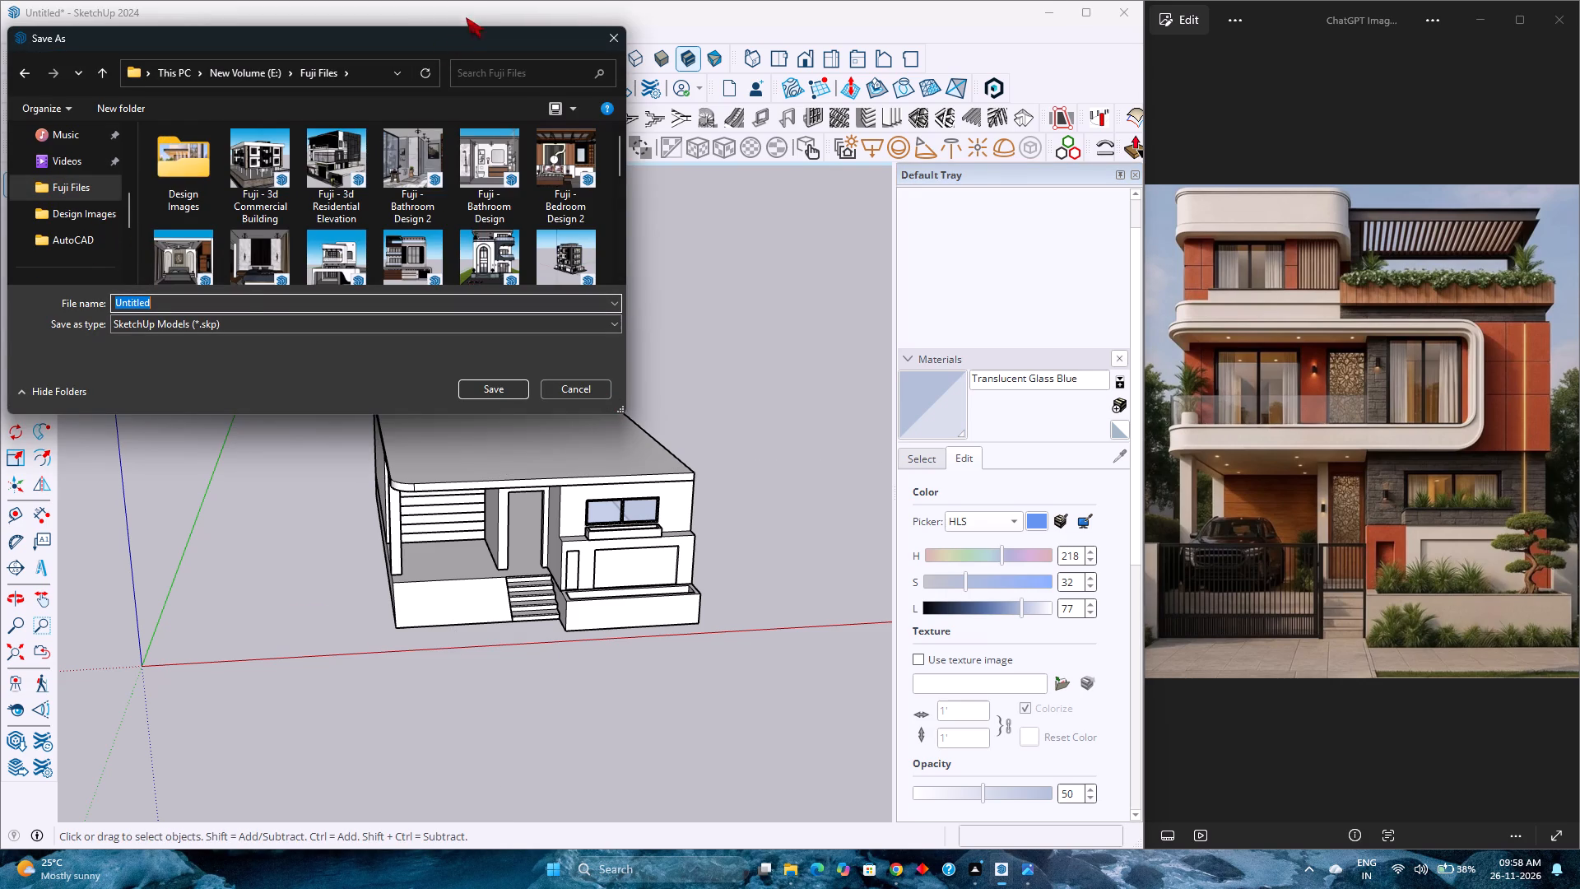
{"action": "type", "text": "Fuji - D"}
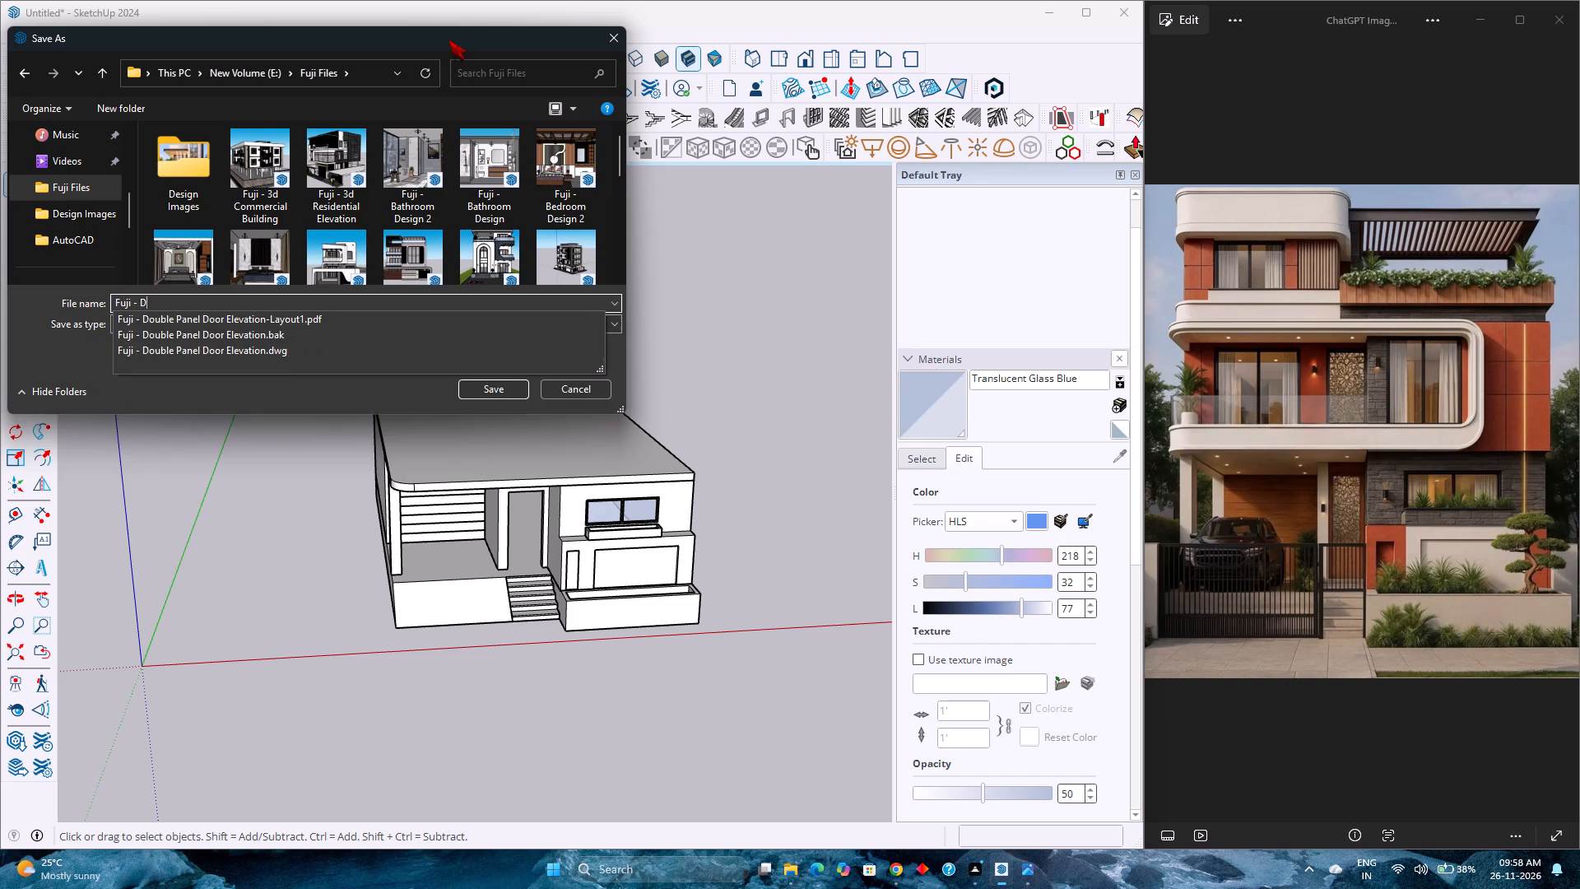
{"action": "type", "text": "uplex"}
{"action": "key", "text": "space"}
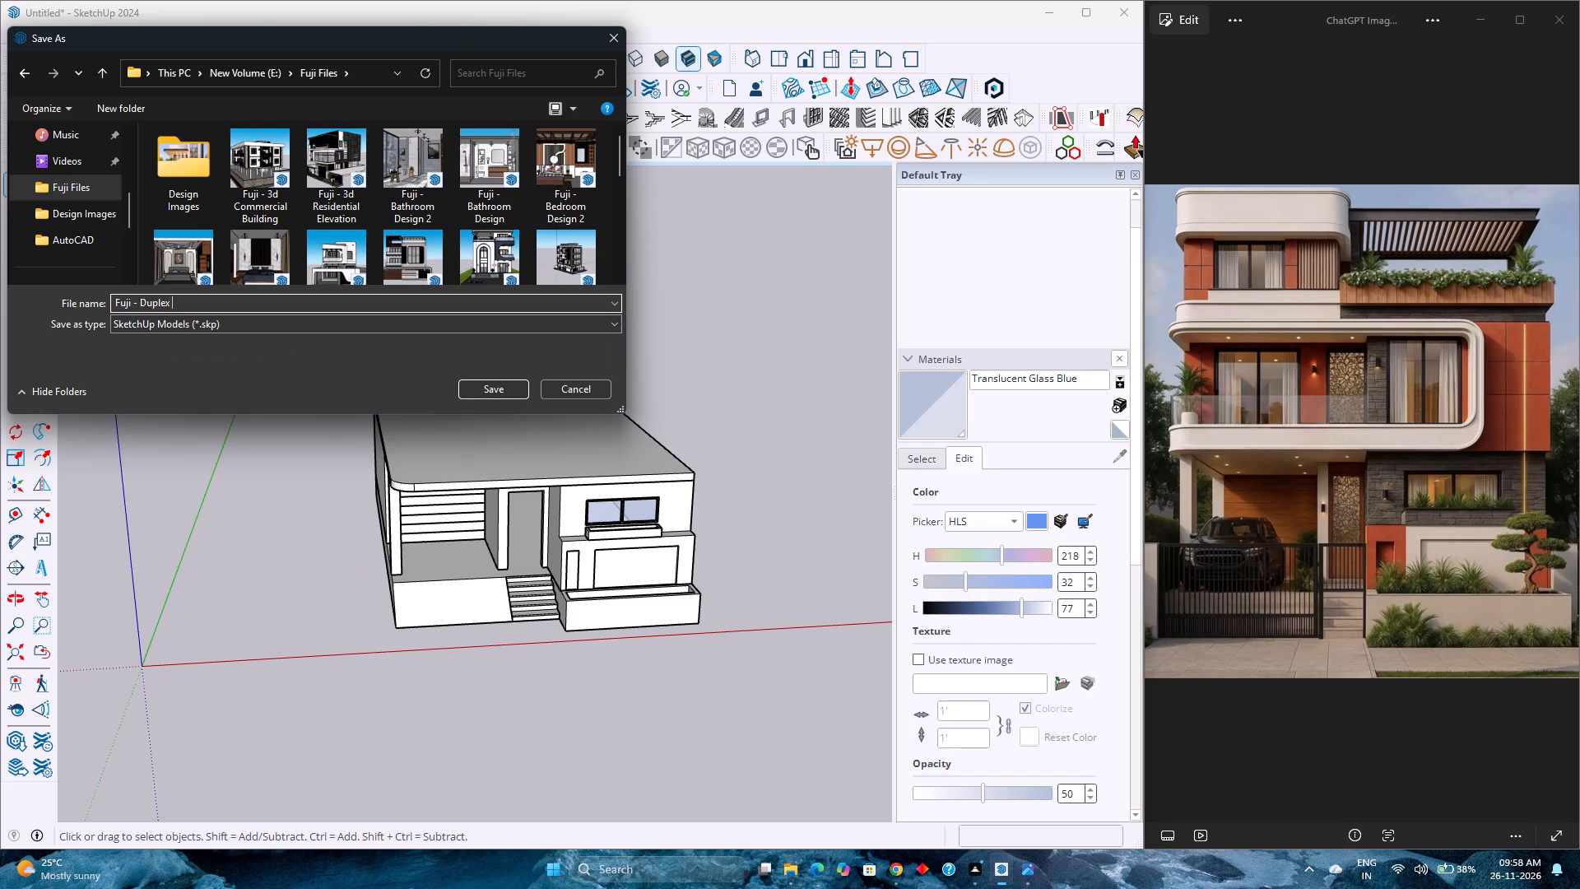
{"action": "type", "text": "Elevation"}
{"action": "key", "text": "Return"}
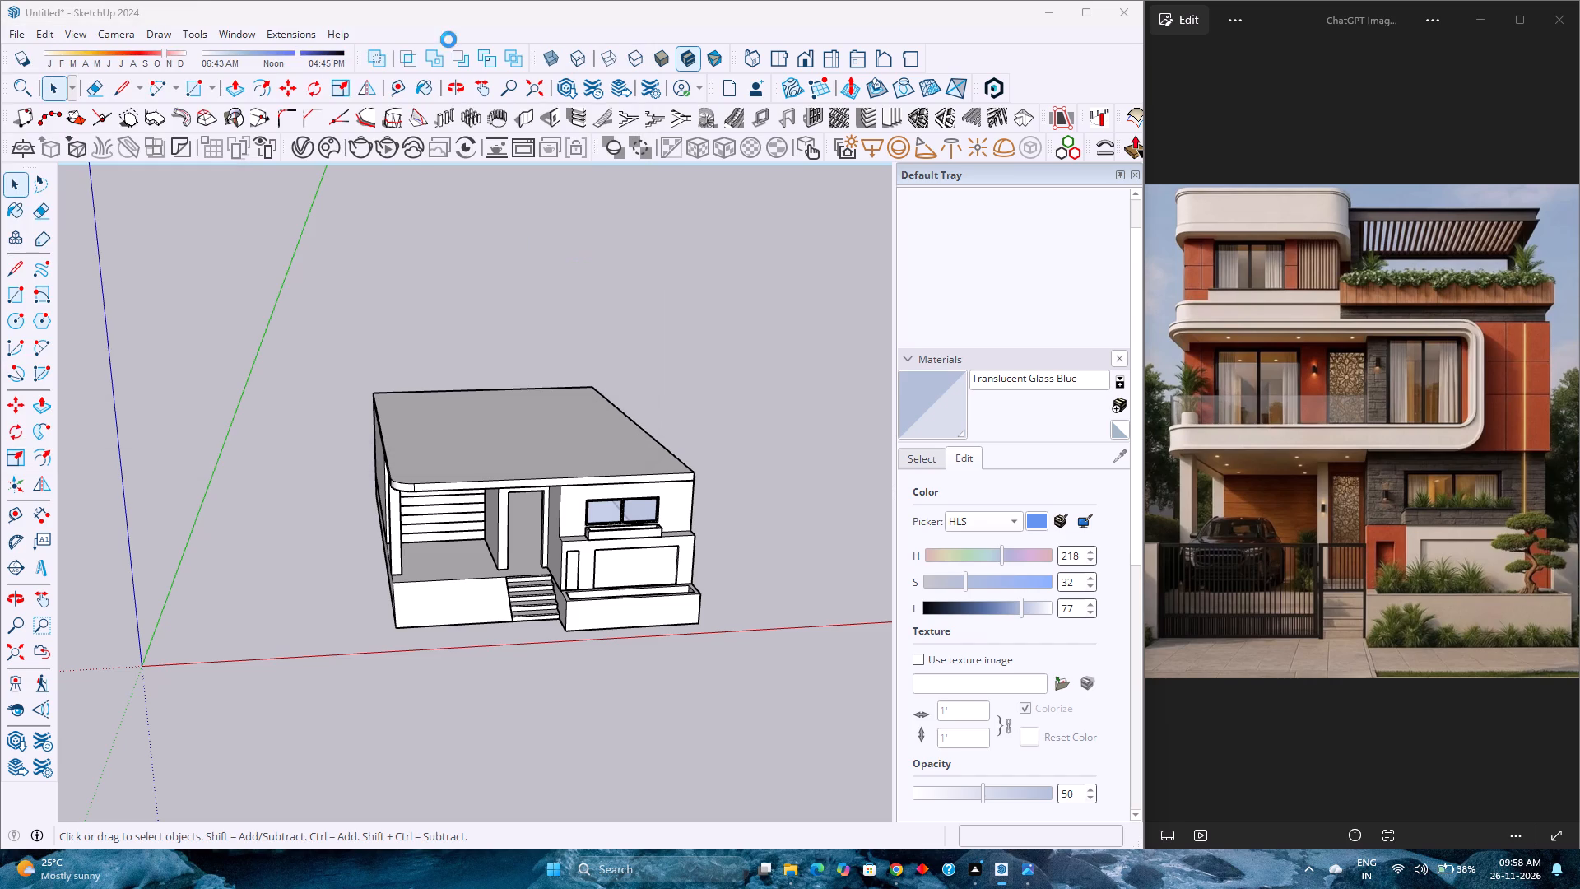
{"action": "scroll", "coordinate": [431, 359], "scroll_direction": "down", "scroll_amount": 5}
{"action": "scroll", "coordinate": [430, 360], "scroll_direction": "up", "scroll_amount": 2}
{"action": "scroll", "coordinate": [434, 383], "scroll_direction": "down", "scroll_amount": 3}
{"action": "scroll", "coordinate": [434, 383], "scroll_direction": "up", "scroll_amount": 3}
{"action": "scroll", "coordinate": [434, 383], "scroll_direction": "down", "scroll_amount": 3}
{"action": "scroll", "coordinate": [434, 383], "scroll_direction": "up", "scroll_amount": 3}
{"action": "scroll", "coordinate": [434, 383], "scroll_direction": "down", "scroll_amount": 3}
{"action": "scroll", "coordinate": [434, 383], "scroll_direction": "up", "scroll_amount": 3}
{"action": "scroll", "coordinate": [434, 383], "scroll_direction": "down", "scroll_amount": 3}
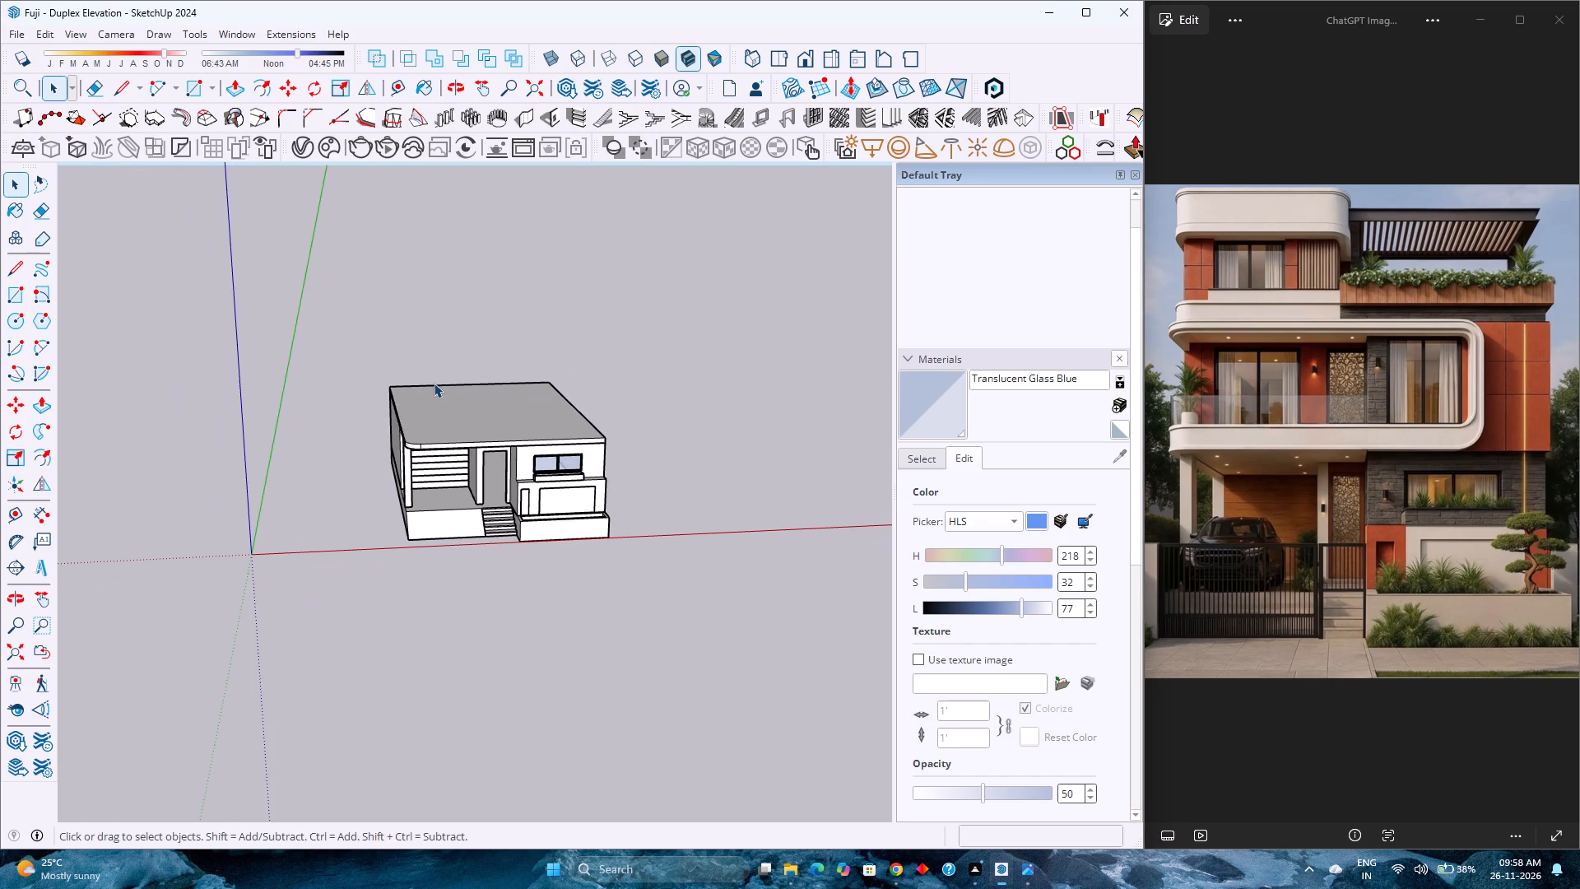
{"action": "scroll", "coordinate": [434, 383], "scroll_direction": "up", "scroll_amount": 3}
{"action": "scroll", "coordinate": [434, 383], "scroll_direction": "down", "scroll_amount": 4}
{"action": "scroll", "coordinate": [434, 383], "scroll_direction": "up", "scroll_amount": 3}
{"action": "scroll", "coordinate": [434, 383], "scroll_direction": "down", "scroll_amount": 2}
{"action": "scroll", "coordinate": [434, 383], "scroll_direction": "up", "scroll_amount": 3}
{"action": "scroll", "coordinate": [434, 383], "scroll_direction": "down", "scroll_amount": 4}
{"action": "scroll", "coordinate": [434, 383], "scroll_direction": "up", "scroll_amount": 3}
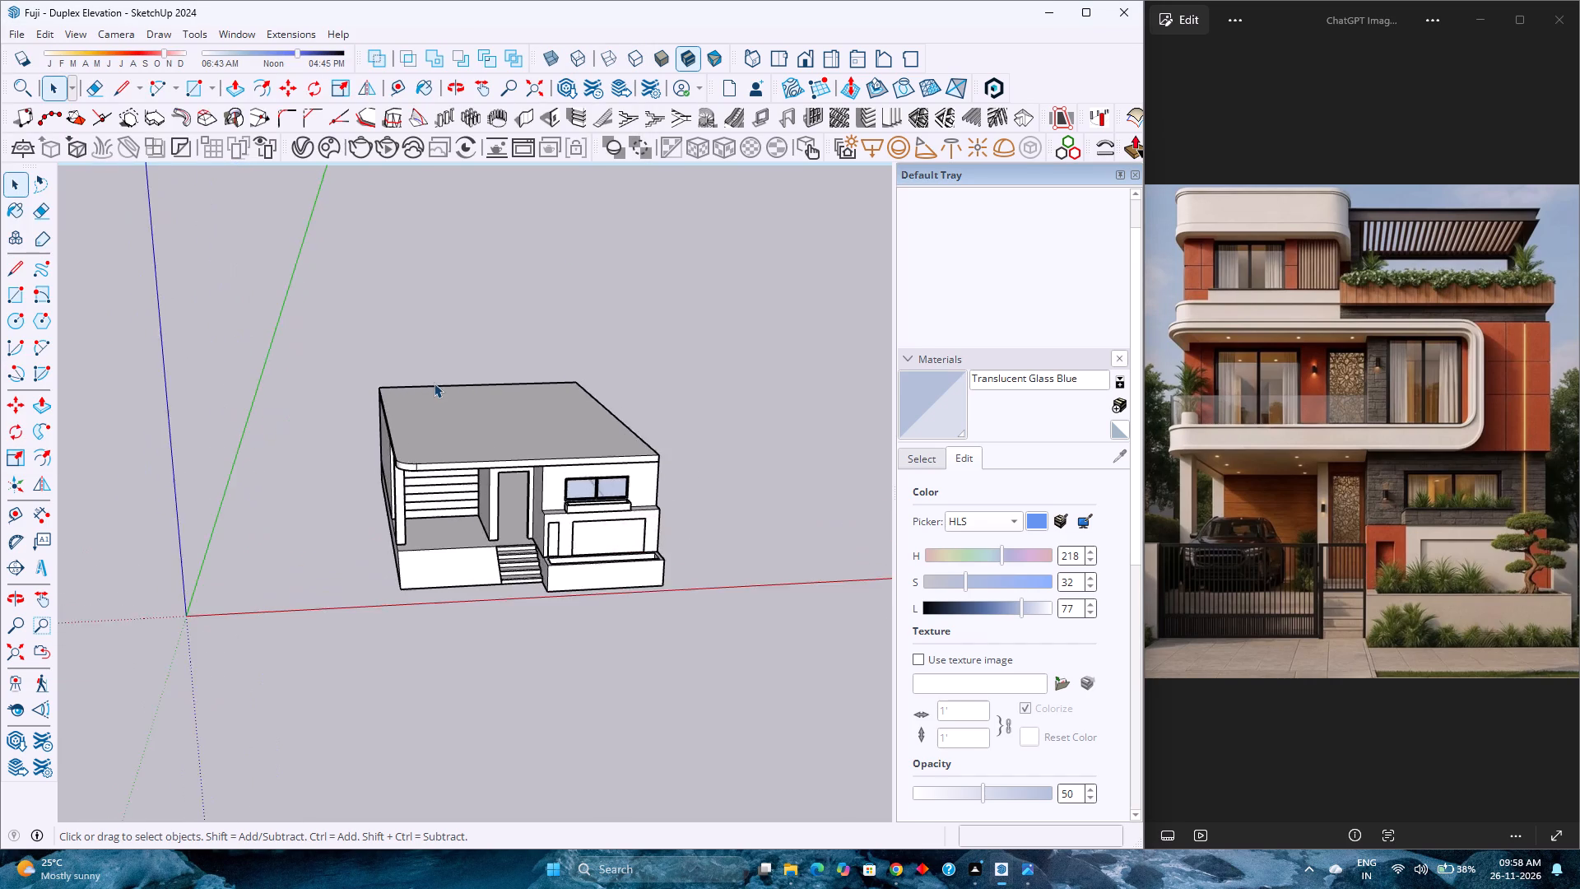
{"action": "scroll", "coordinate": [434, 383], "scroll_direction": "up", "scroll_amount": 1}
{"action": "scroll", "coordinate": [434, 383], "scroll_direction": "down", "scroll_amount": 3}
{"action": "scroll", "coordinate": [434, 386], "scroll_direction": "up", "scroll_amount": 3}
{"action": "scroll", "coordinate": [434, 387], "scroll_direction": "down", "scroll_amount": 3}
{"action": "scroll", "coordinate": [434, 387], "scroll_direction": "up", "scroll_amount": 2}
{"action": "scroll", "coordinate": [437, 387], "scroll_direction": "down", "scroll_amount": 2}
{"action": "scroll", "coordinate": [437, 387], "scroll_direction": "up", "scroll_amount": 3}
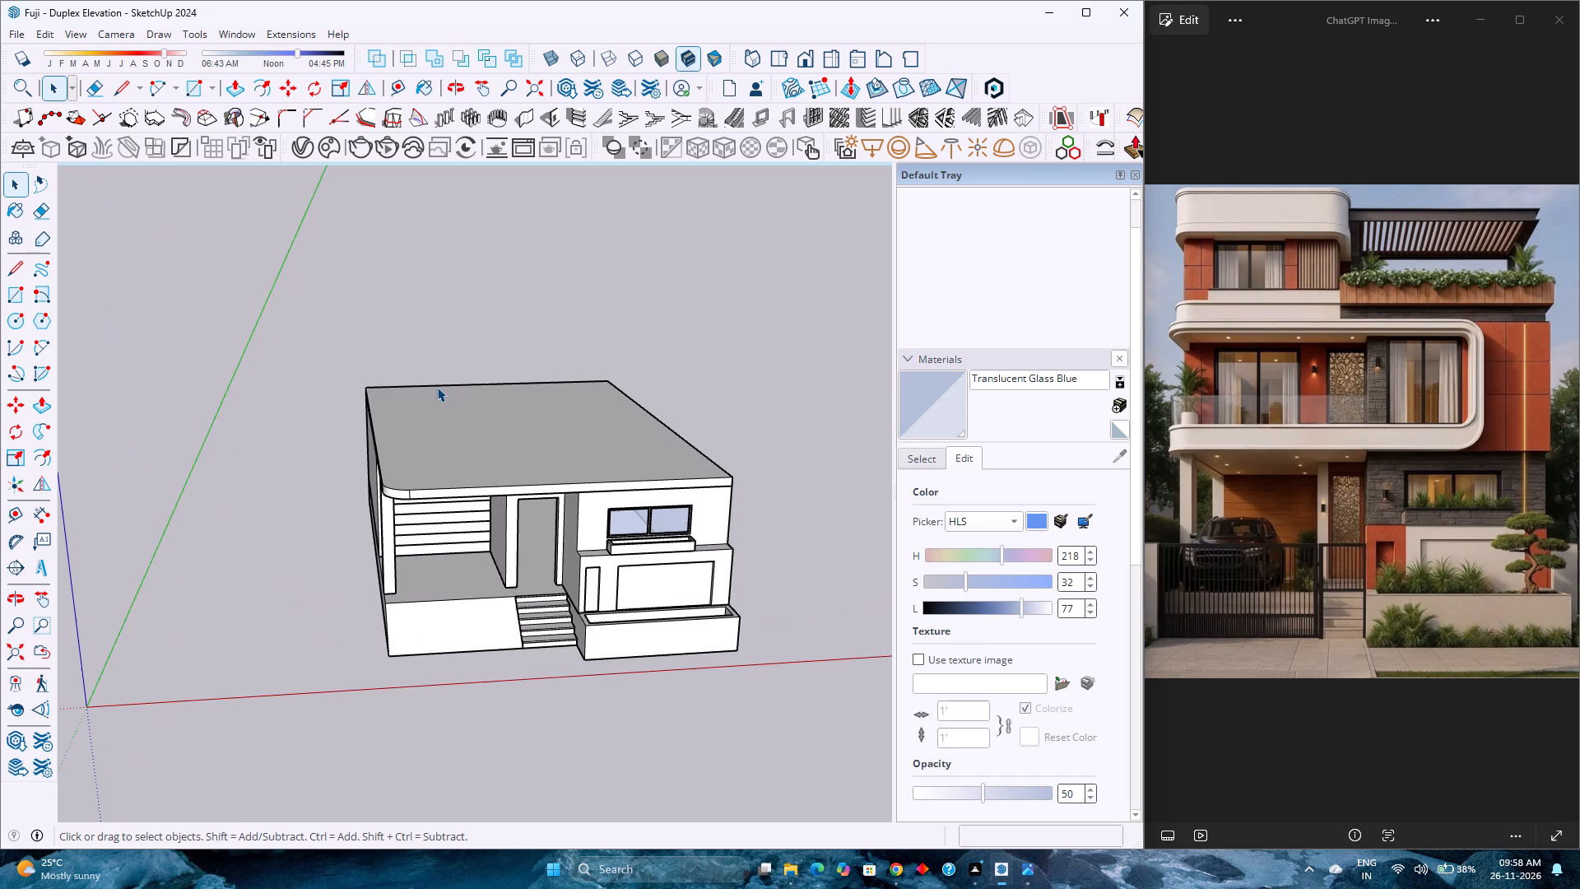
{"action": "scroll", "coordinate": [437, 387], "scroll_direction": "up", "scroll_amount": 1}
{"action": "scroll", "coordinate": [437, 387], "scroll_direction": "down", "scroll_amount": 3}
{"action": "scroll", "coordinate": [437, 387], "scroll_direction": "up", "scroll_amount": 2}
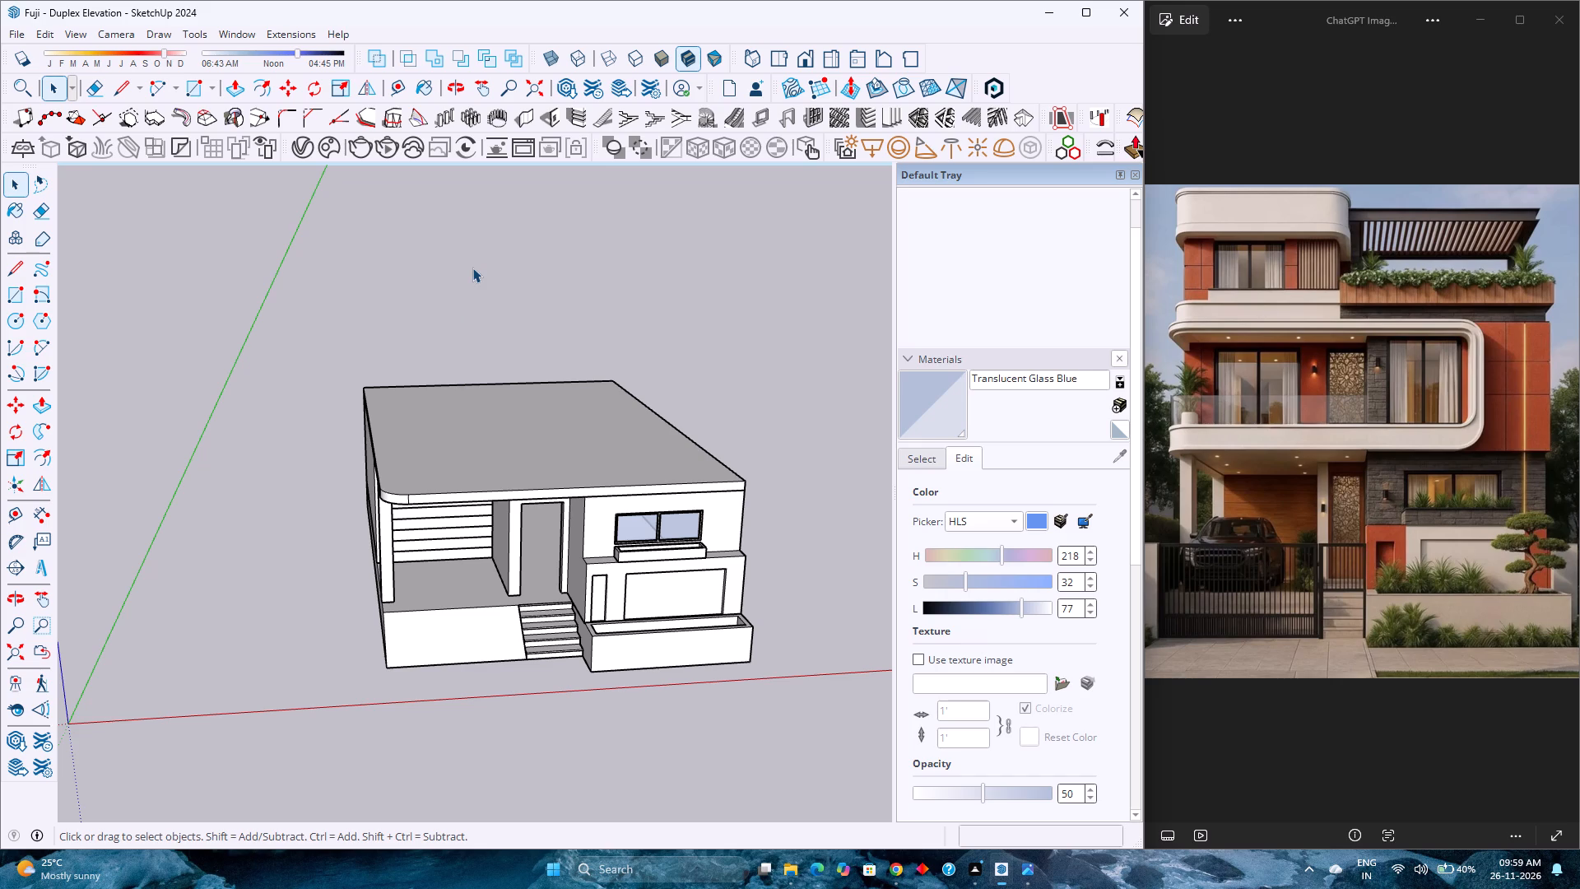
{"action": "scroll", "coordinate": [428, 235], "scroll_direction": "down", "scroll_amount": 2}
Show the house in the standard front view to examine its ground-floor elevation.
{"action": "left_click", "coordinate": [812, 61]}
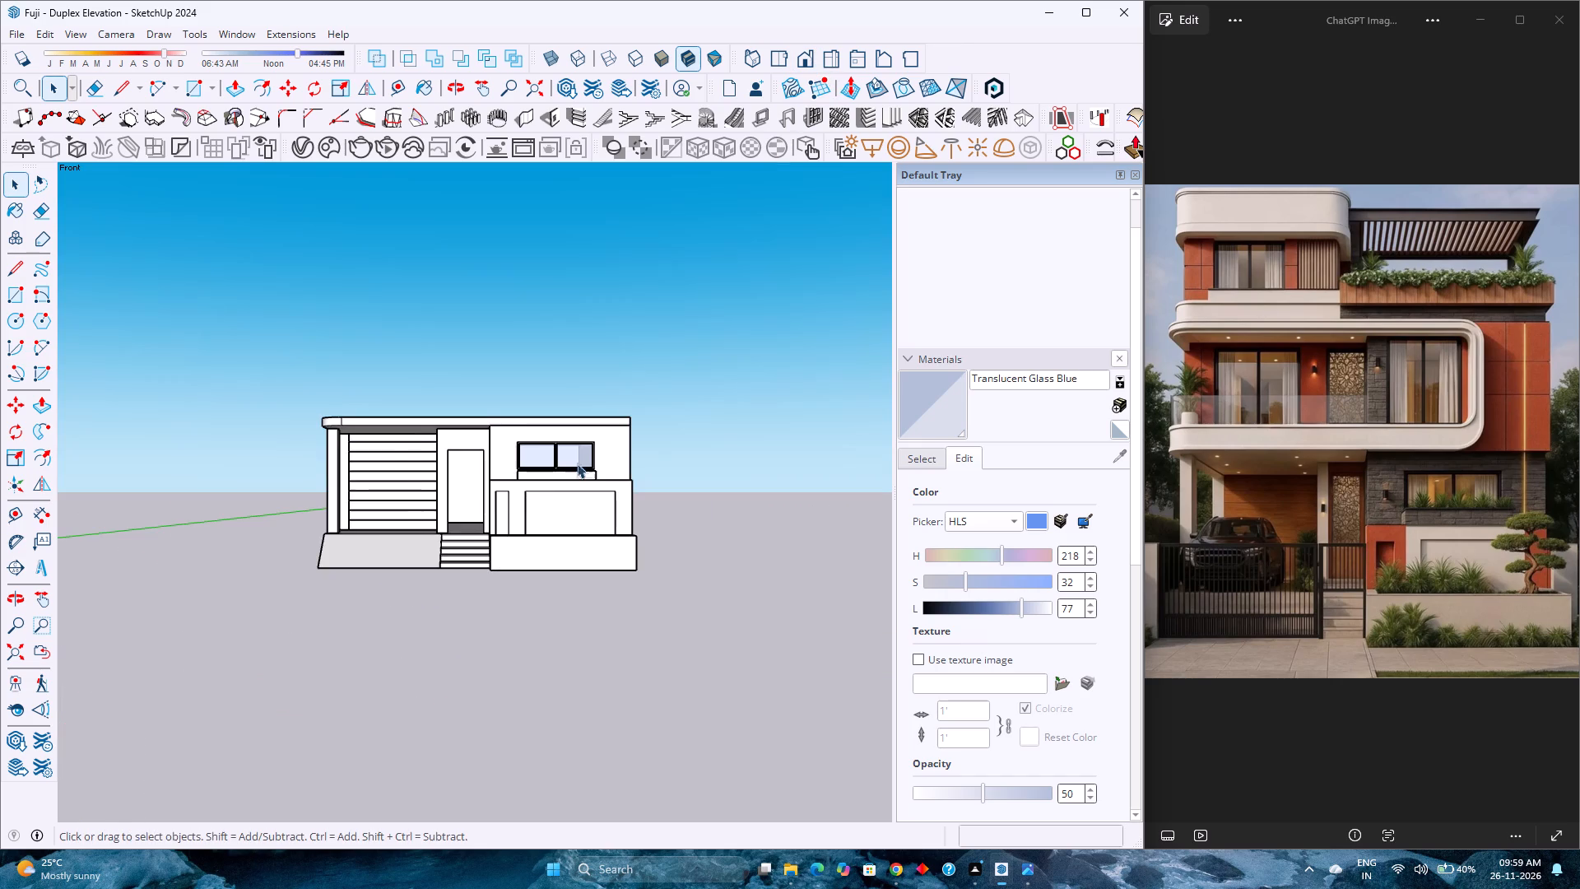
{"action": "scroll", "coordinate": [521, 509], "scroll_direction": "up", "scroll_amount": 3}
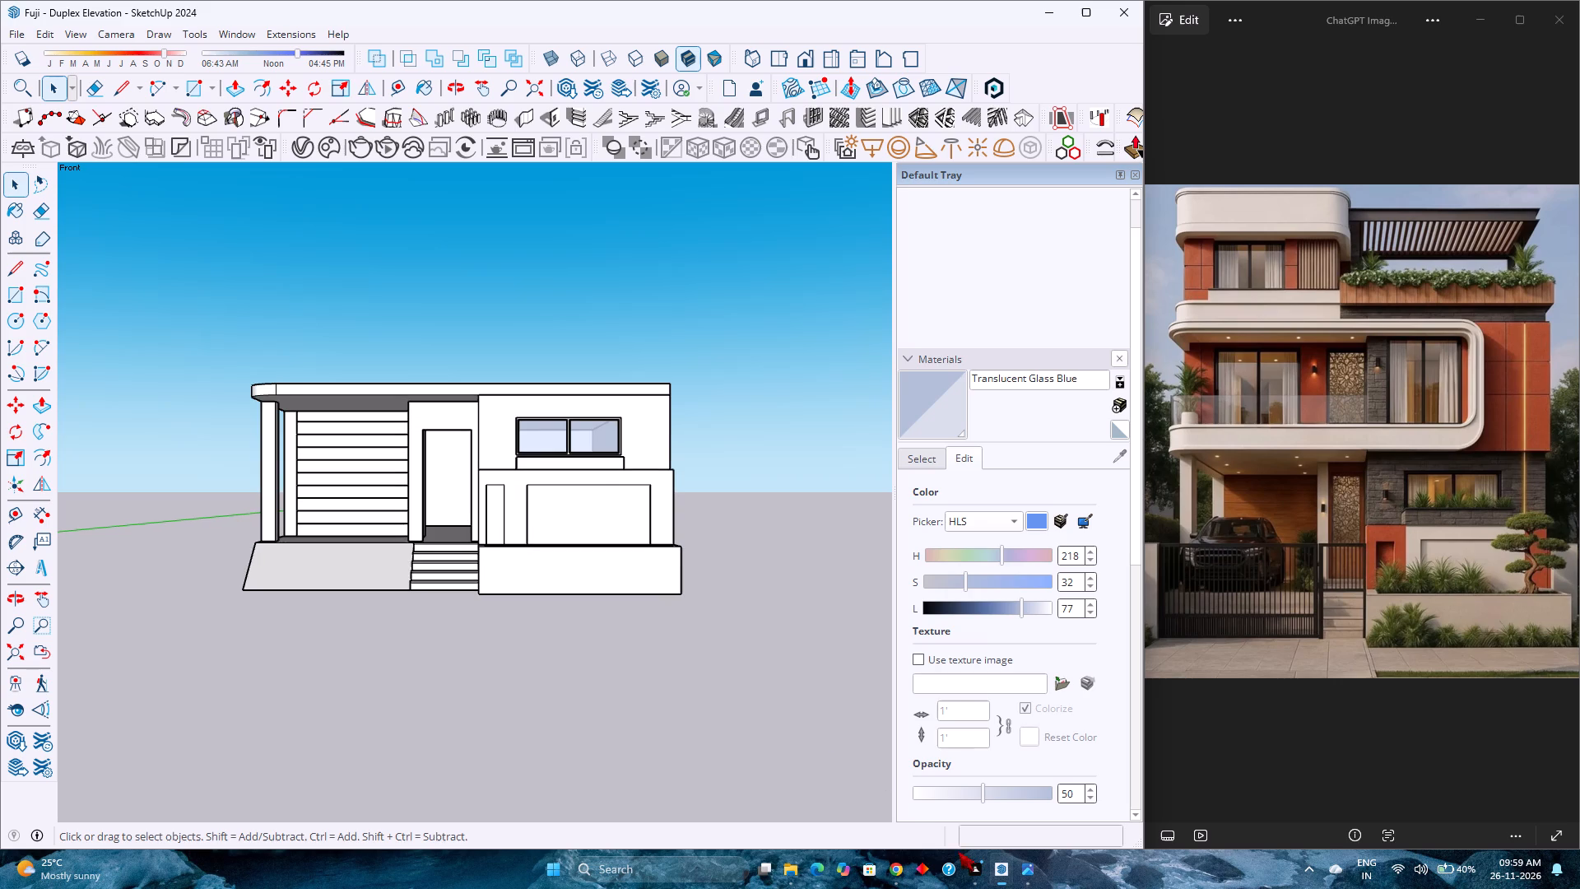
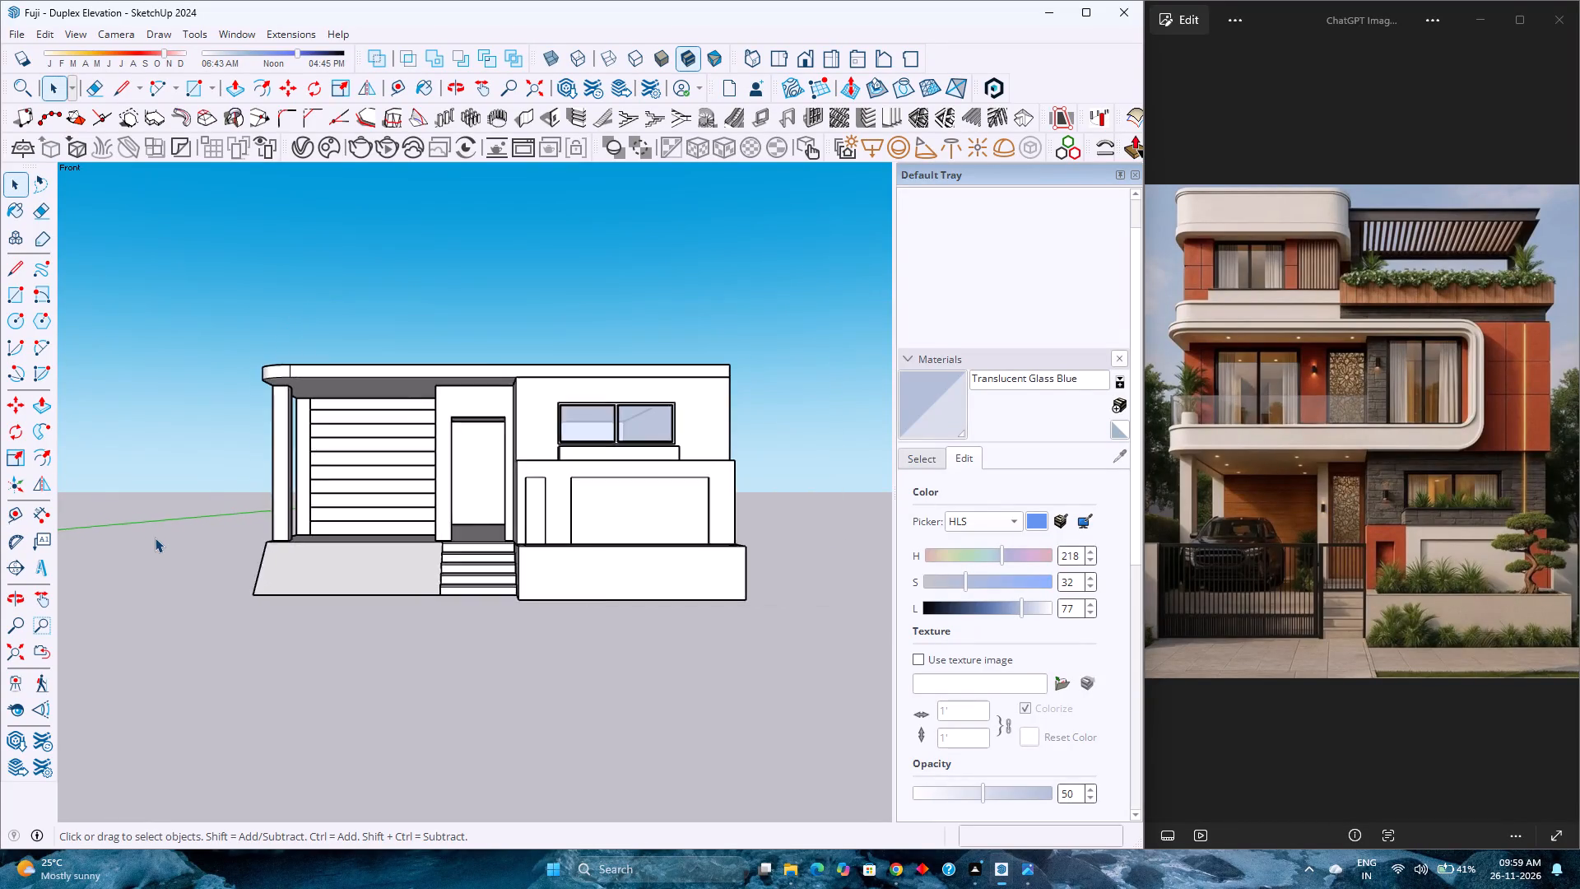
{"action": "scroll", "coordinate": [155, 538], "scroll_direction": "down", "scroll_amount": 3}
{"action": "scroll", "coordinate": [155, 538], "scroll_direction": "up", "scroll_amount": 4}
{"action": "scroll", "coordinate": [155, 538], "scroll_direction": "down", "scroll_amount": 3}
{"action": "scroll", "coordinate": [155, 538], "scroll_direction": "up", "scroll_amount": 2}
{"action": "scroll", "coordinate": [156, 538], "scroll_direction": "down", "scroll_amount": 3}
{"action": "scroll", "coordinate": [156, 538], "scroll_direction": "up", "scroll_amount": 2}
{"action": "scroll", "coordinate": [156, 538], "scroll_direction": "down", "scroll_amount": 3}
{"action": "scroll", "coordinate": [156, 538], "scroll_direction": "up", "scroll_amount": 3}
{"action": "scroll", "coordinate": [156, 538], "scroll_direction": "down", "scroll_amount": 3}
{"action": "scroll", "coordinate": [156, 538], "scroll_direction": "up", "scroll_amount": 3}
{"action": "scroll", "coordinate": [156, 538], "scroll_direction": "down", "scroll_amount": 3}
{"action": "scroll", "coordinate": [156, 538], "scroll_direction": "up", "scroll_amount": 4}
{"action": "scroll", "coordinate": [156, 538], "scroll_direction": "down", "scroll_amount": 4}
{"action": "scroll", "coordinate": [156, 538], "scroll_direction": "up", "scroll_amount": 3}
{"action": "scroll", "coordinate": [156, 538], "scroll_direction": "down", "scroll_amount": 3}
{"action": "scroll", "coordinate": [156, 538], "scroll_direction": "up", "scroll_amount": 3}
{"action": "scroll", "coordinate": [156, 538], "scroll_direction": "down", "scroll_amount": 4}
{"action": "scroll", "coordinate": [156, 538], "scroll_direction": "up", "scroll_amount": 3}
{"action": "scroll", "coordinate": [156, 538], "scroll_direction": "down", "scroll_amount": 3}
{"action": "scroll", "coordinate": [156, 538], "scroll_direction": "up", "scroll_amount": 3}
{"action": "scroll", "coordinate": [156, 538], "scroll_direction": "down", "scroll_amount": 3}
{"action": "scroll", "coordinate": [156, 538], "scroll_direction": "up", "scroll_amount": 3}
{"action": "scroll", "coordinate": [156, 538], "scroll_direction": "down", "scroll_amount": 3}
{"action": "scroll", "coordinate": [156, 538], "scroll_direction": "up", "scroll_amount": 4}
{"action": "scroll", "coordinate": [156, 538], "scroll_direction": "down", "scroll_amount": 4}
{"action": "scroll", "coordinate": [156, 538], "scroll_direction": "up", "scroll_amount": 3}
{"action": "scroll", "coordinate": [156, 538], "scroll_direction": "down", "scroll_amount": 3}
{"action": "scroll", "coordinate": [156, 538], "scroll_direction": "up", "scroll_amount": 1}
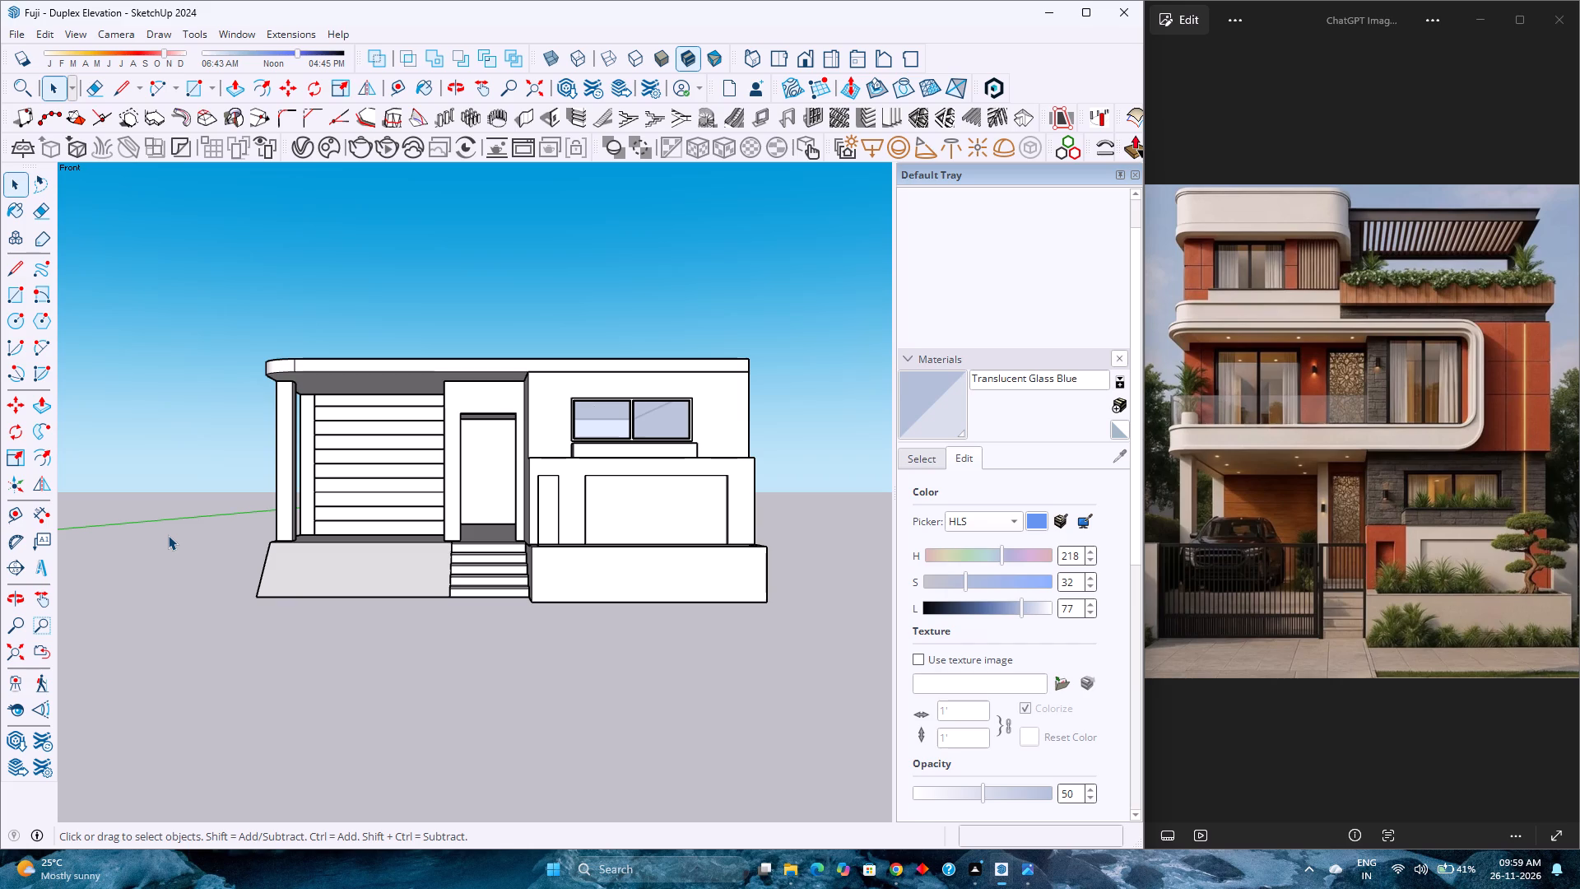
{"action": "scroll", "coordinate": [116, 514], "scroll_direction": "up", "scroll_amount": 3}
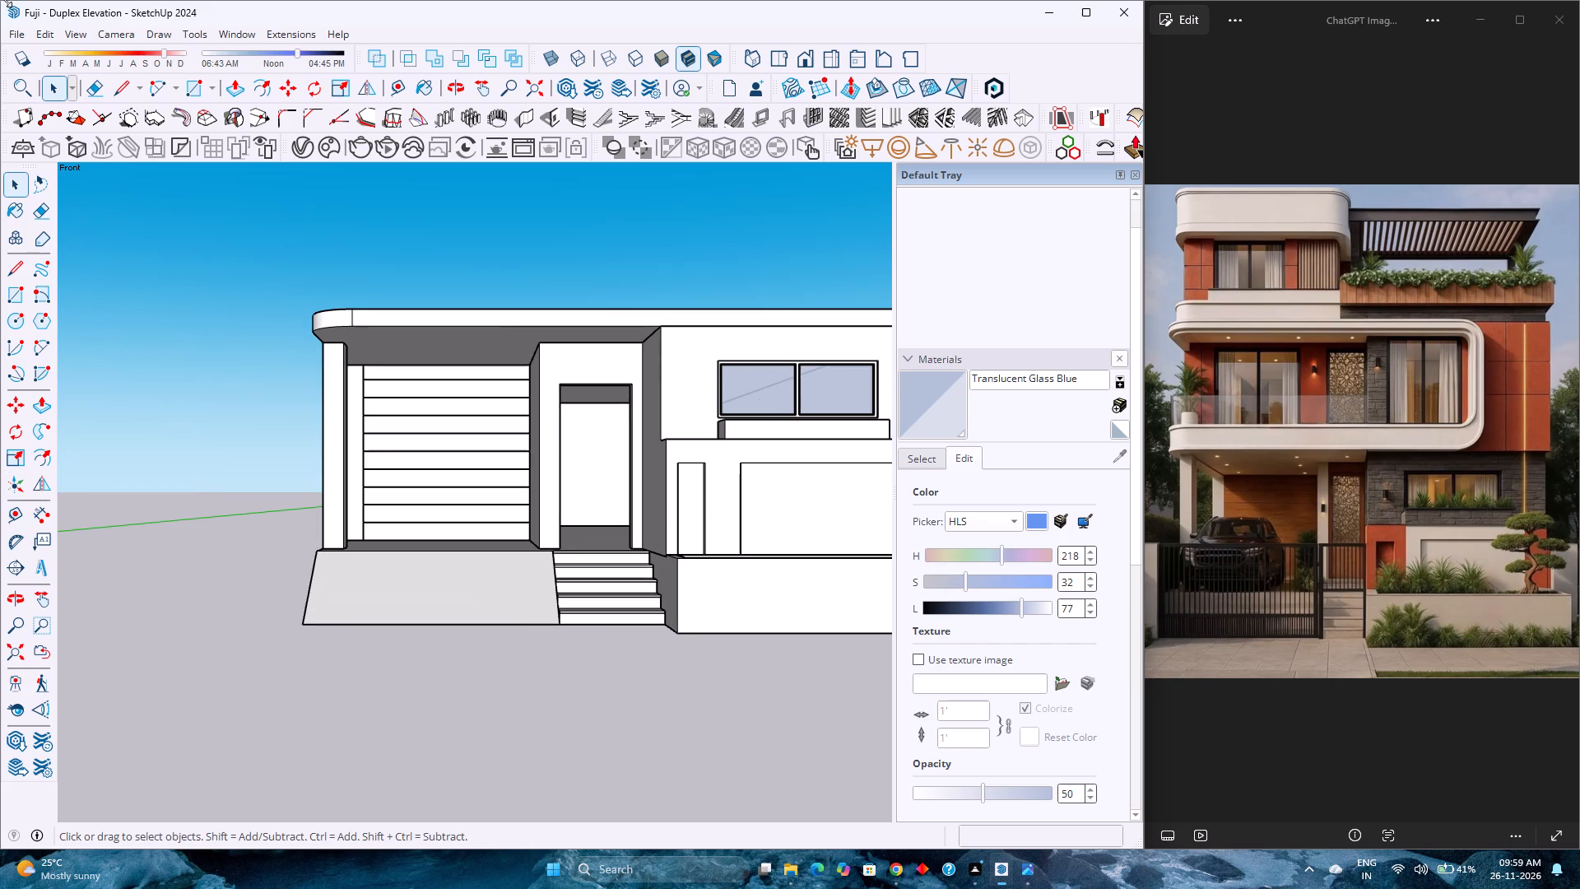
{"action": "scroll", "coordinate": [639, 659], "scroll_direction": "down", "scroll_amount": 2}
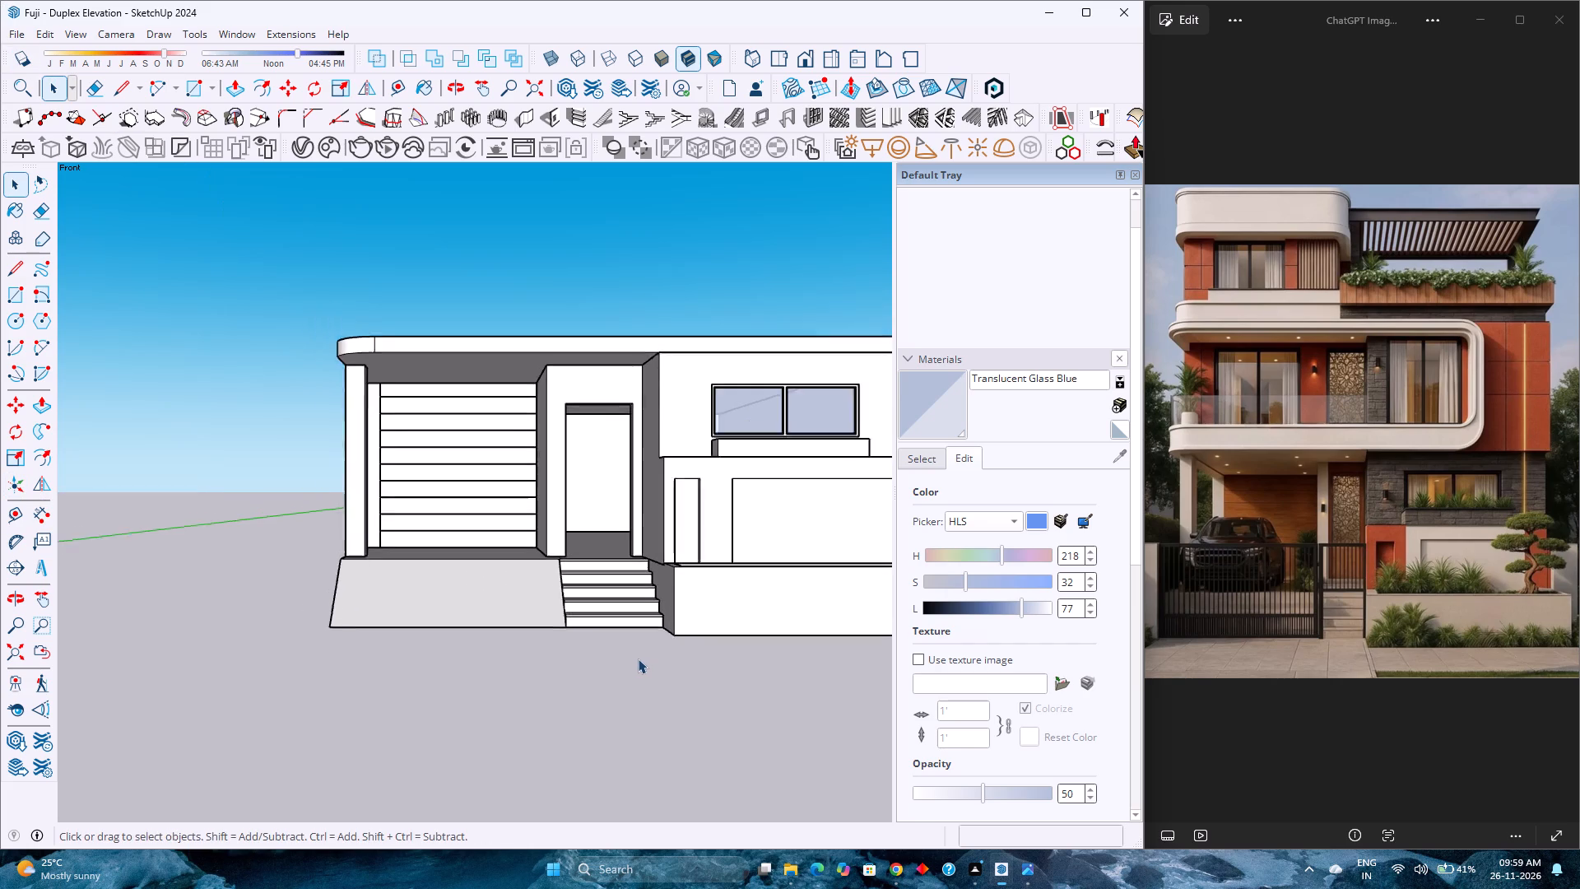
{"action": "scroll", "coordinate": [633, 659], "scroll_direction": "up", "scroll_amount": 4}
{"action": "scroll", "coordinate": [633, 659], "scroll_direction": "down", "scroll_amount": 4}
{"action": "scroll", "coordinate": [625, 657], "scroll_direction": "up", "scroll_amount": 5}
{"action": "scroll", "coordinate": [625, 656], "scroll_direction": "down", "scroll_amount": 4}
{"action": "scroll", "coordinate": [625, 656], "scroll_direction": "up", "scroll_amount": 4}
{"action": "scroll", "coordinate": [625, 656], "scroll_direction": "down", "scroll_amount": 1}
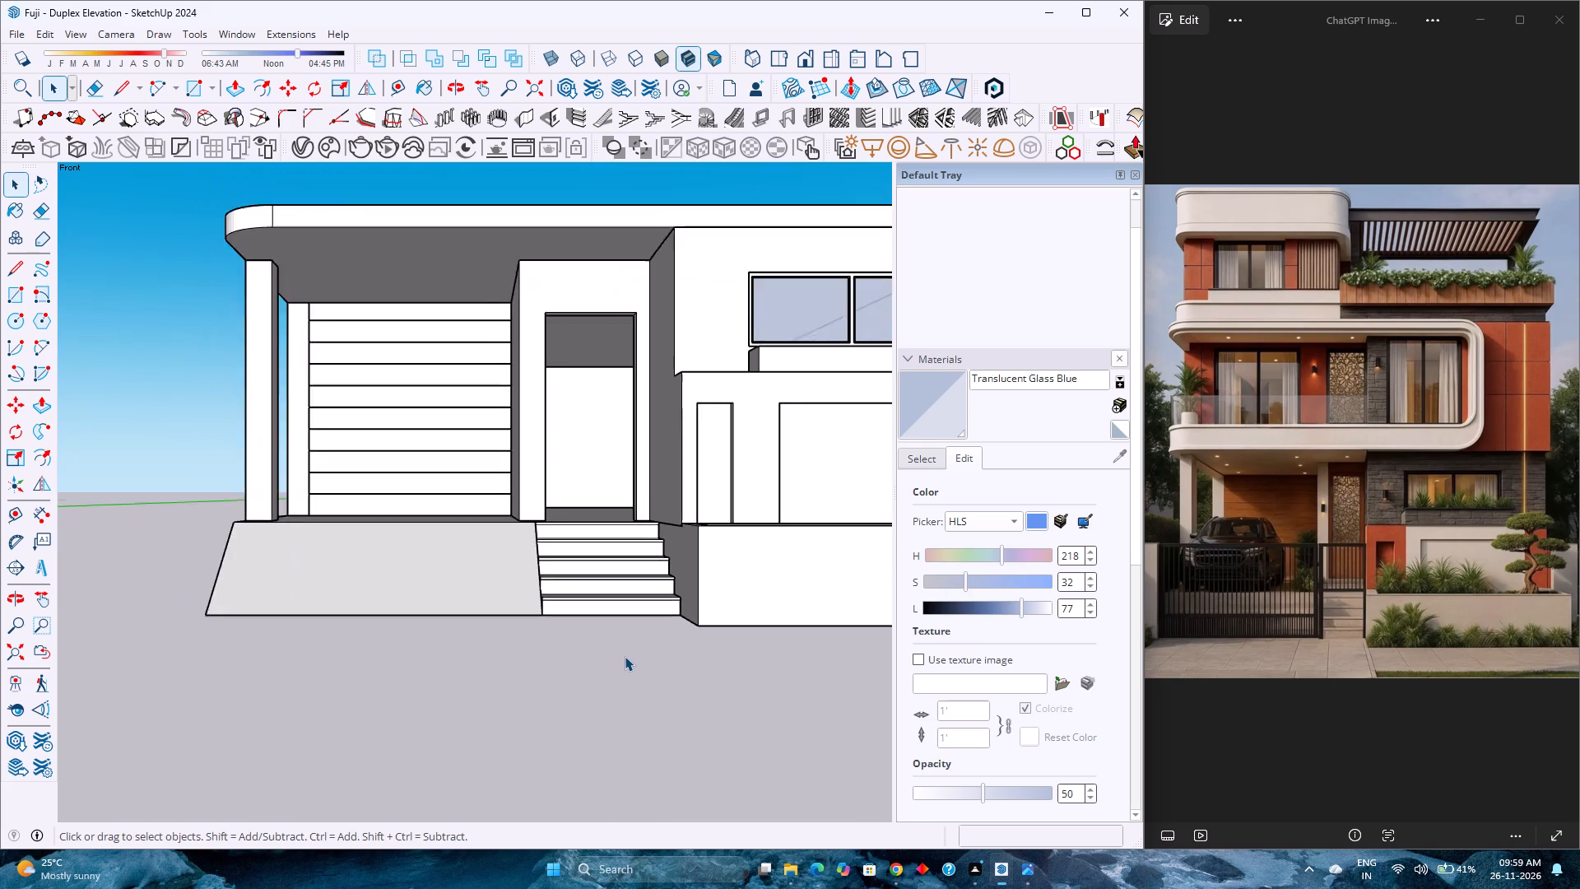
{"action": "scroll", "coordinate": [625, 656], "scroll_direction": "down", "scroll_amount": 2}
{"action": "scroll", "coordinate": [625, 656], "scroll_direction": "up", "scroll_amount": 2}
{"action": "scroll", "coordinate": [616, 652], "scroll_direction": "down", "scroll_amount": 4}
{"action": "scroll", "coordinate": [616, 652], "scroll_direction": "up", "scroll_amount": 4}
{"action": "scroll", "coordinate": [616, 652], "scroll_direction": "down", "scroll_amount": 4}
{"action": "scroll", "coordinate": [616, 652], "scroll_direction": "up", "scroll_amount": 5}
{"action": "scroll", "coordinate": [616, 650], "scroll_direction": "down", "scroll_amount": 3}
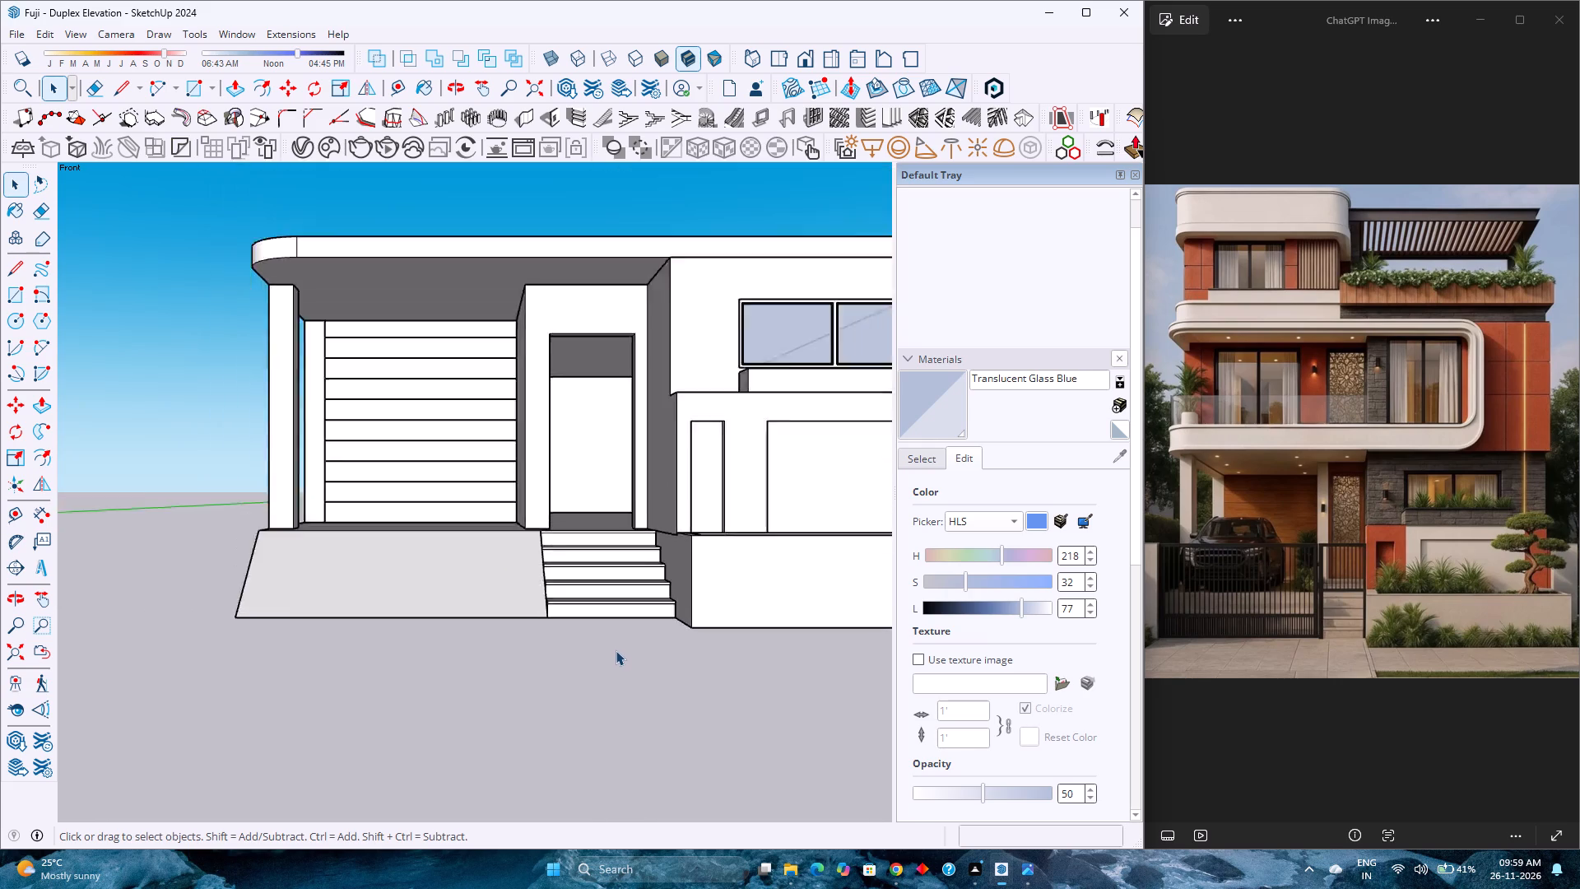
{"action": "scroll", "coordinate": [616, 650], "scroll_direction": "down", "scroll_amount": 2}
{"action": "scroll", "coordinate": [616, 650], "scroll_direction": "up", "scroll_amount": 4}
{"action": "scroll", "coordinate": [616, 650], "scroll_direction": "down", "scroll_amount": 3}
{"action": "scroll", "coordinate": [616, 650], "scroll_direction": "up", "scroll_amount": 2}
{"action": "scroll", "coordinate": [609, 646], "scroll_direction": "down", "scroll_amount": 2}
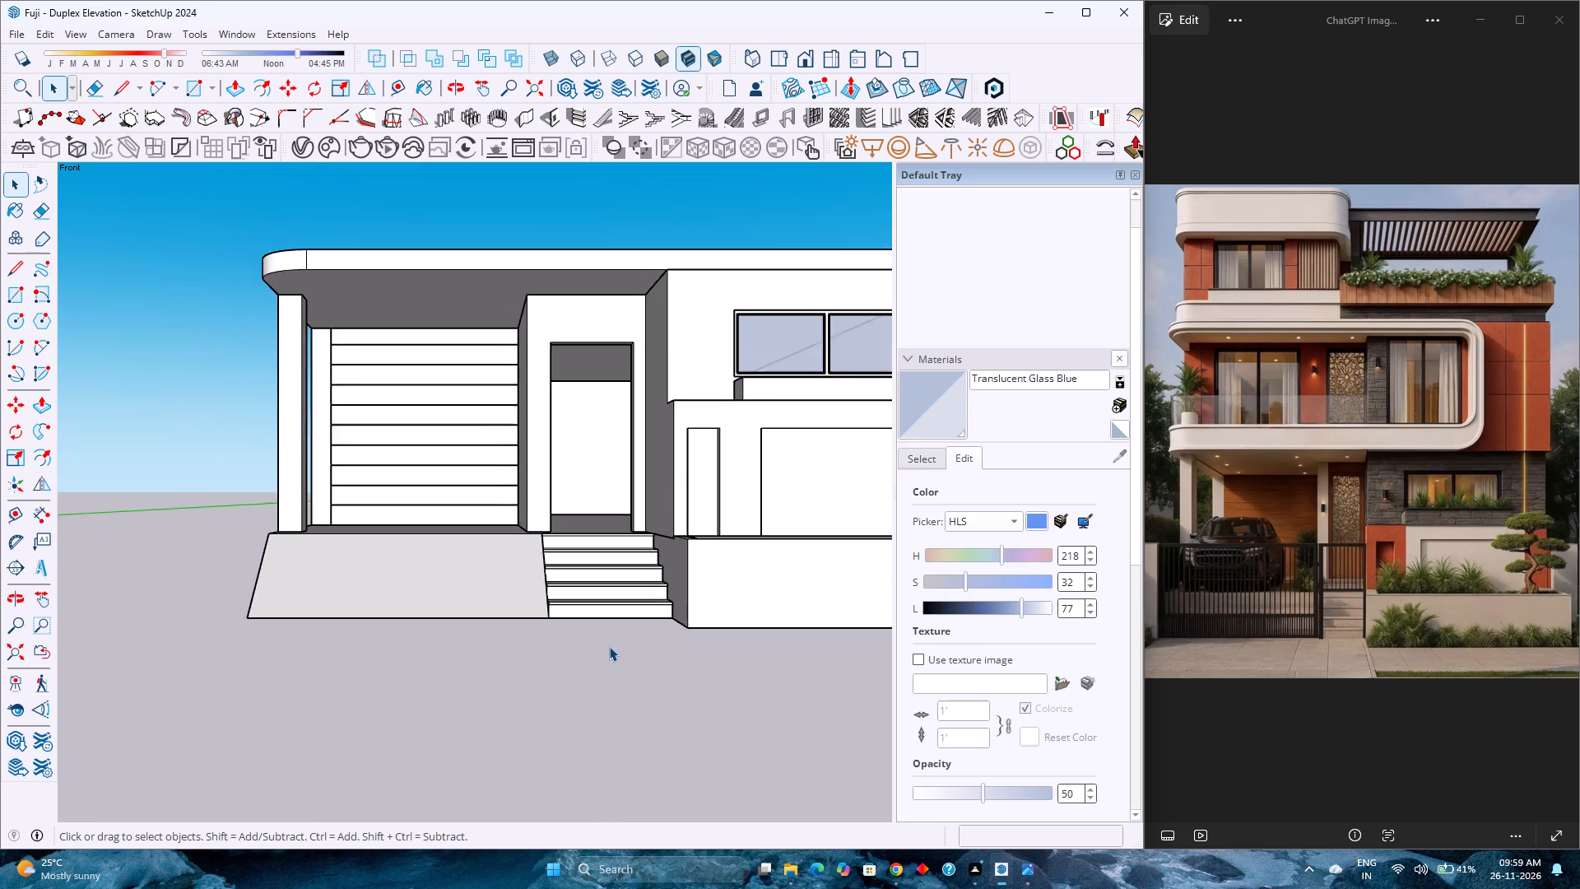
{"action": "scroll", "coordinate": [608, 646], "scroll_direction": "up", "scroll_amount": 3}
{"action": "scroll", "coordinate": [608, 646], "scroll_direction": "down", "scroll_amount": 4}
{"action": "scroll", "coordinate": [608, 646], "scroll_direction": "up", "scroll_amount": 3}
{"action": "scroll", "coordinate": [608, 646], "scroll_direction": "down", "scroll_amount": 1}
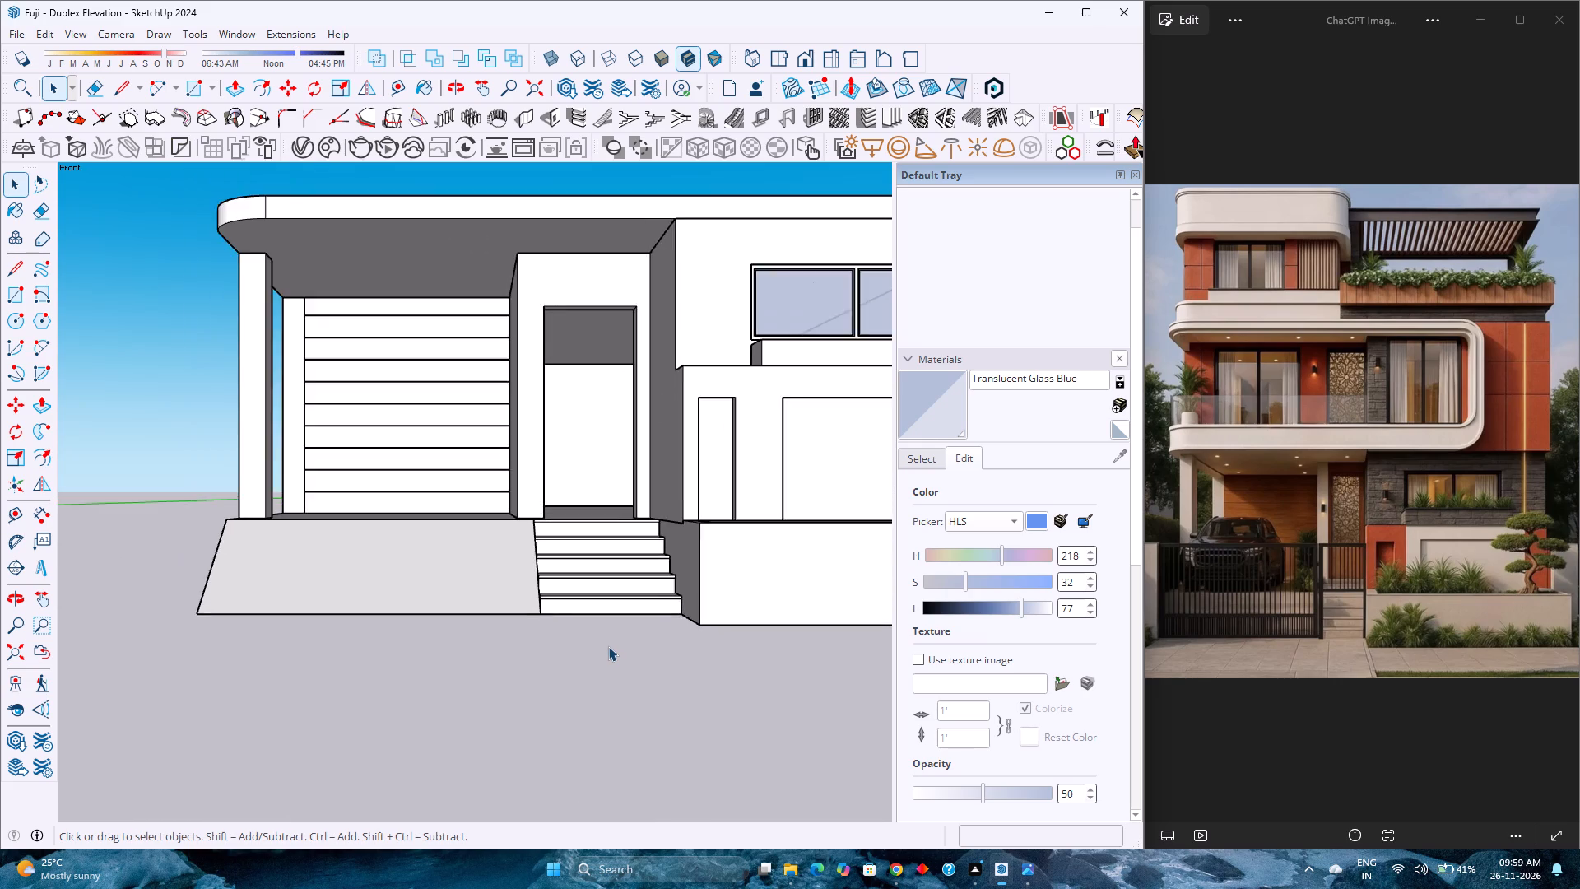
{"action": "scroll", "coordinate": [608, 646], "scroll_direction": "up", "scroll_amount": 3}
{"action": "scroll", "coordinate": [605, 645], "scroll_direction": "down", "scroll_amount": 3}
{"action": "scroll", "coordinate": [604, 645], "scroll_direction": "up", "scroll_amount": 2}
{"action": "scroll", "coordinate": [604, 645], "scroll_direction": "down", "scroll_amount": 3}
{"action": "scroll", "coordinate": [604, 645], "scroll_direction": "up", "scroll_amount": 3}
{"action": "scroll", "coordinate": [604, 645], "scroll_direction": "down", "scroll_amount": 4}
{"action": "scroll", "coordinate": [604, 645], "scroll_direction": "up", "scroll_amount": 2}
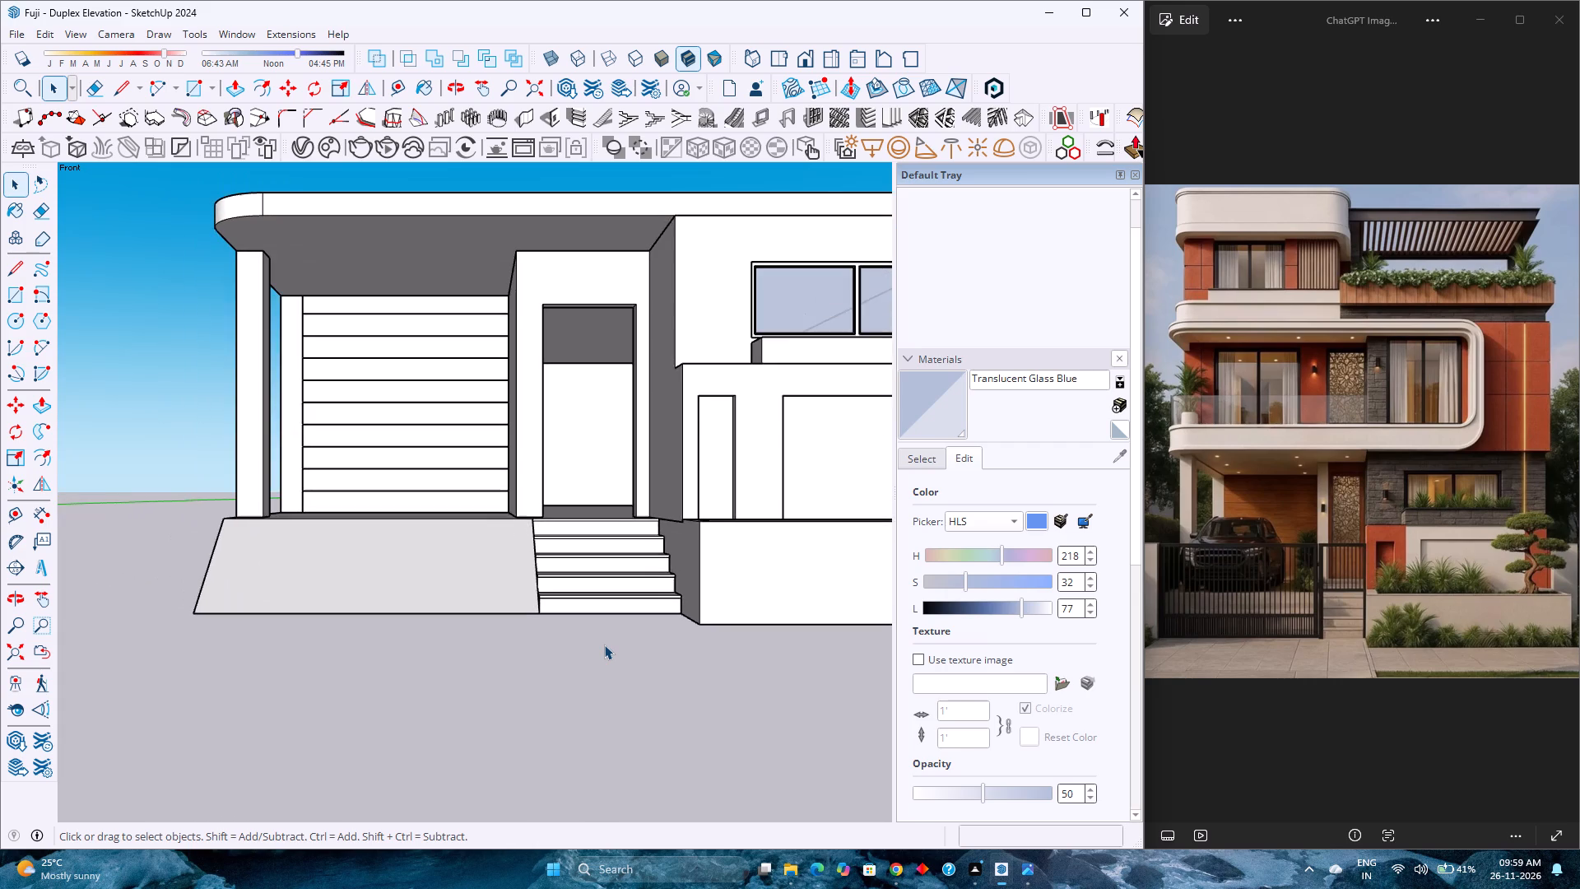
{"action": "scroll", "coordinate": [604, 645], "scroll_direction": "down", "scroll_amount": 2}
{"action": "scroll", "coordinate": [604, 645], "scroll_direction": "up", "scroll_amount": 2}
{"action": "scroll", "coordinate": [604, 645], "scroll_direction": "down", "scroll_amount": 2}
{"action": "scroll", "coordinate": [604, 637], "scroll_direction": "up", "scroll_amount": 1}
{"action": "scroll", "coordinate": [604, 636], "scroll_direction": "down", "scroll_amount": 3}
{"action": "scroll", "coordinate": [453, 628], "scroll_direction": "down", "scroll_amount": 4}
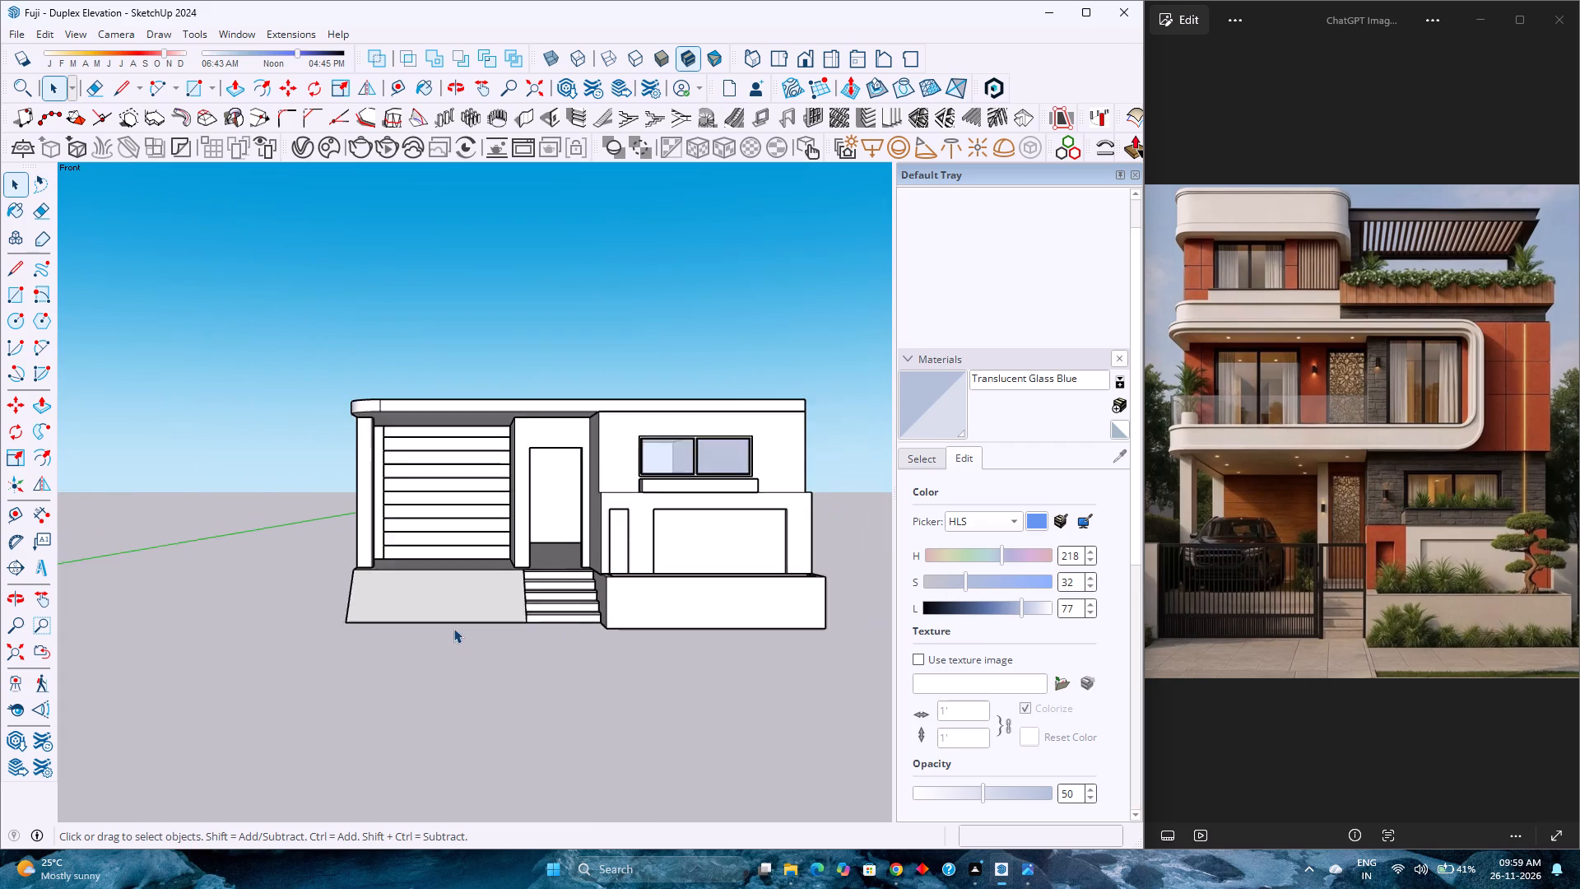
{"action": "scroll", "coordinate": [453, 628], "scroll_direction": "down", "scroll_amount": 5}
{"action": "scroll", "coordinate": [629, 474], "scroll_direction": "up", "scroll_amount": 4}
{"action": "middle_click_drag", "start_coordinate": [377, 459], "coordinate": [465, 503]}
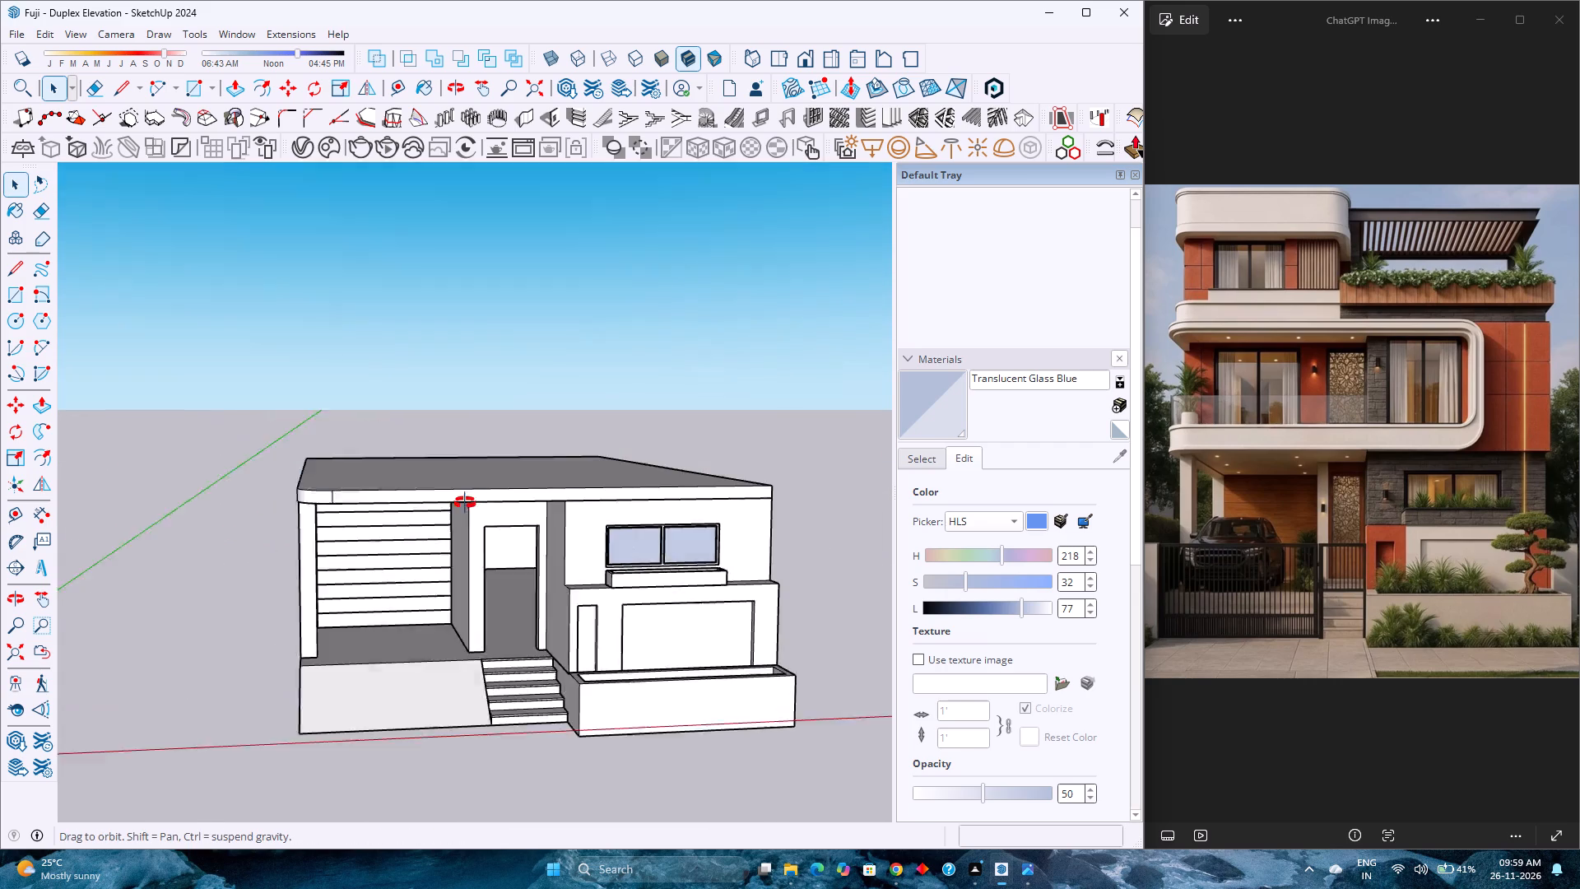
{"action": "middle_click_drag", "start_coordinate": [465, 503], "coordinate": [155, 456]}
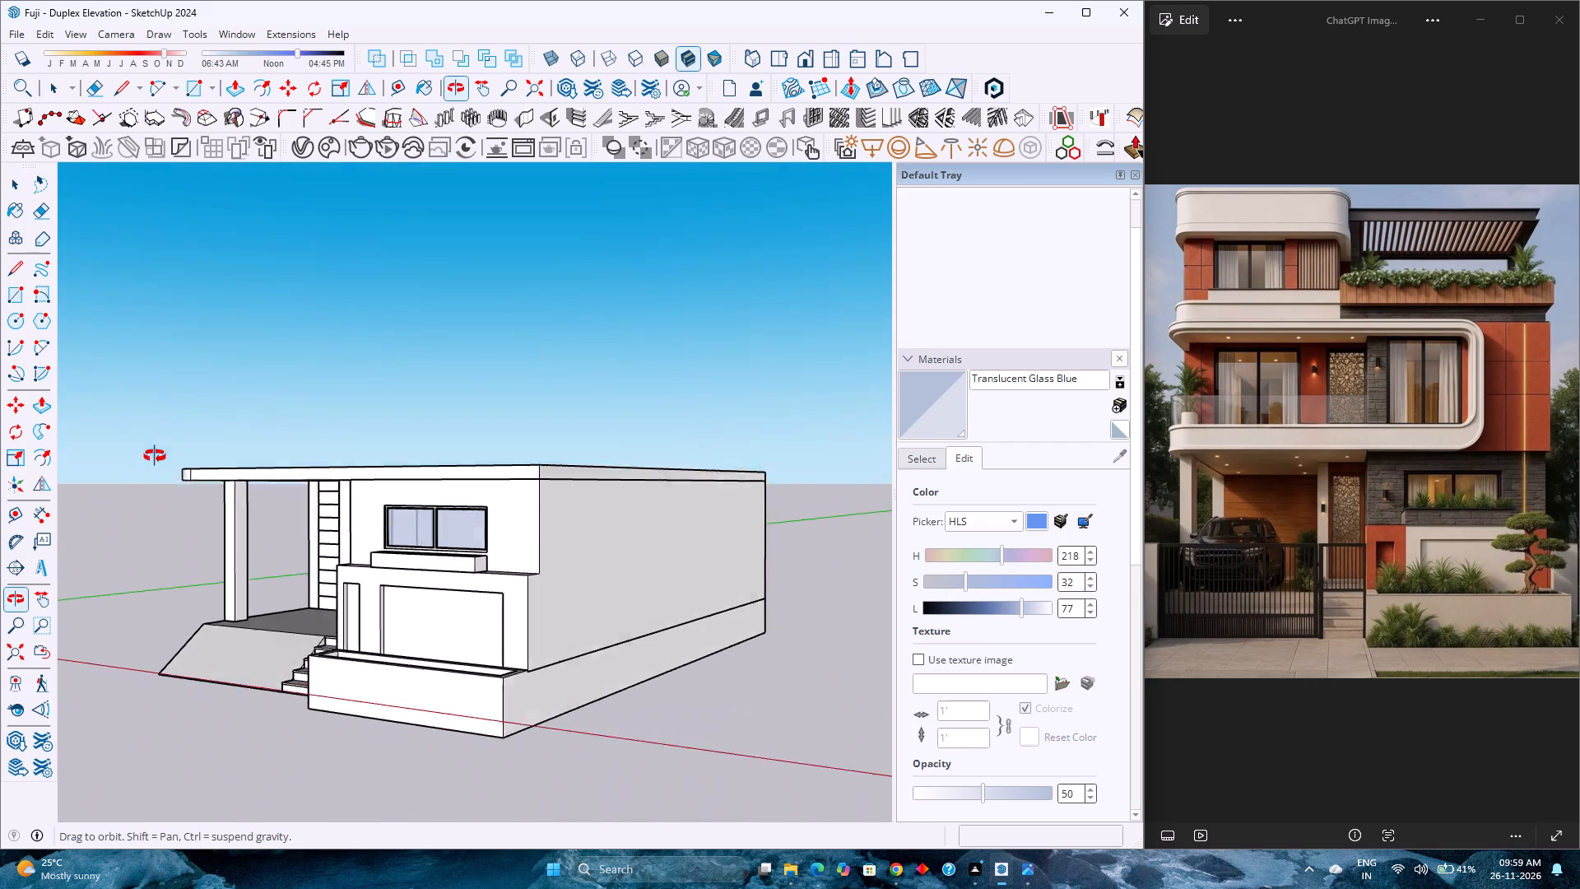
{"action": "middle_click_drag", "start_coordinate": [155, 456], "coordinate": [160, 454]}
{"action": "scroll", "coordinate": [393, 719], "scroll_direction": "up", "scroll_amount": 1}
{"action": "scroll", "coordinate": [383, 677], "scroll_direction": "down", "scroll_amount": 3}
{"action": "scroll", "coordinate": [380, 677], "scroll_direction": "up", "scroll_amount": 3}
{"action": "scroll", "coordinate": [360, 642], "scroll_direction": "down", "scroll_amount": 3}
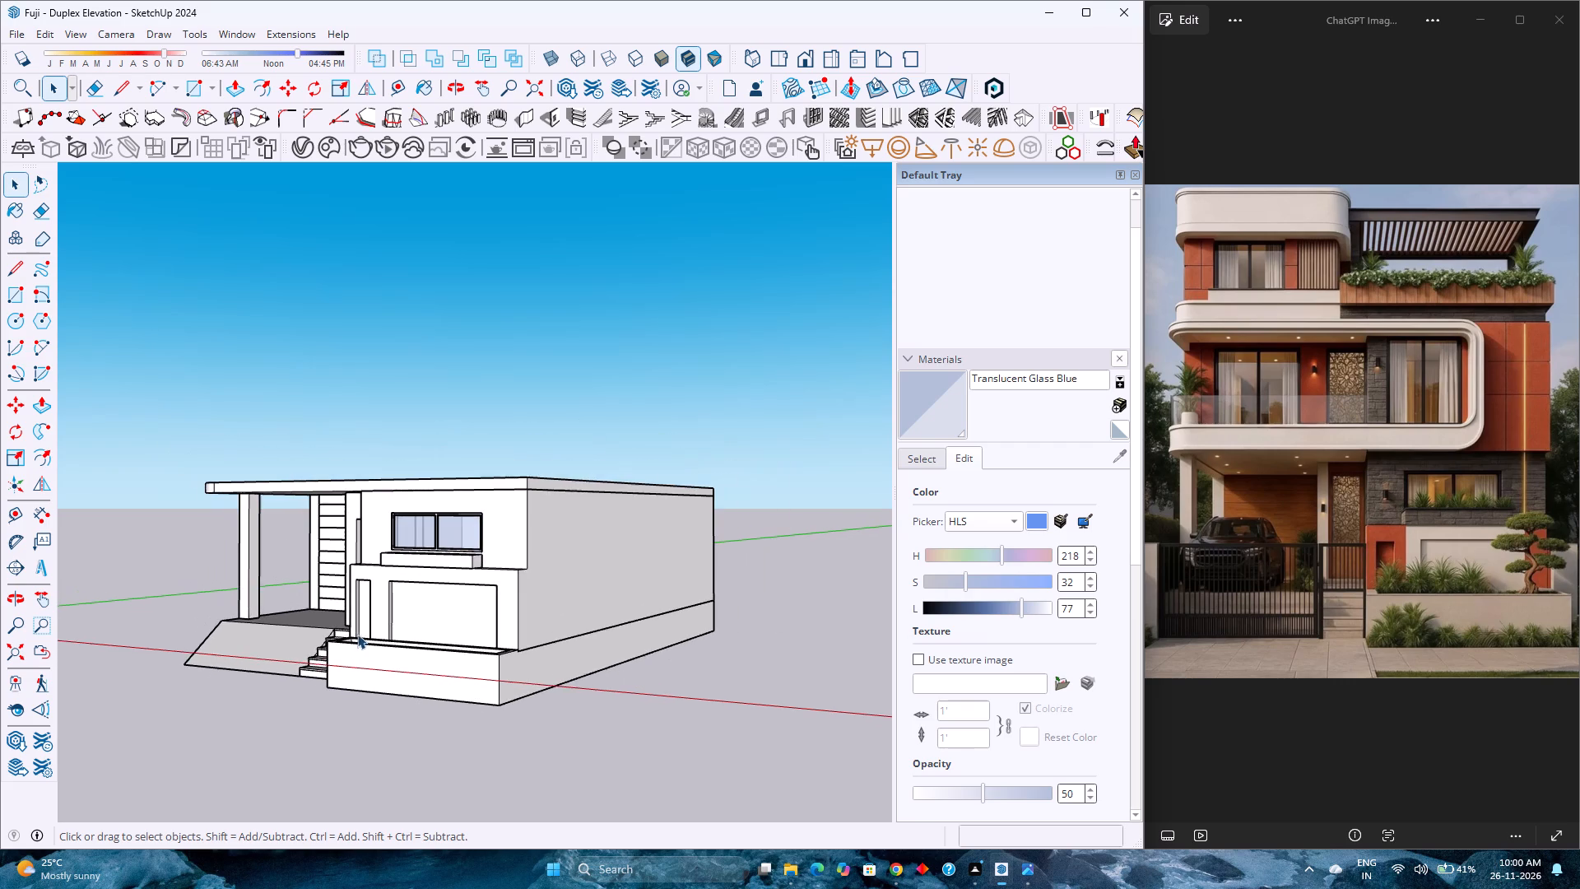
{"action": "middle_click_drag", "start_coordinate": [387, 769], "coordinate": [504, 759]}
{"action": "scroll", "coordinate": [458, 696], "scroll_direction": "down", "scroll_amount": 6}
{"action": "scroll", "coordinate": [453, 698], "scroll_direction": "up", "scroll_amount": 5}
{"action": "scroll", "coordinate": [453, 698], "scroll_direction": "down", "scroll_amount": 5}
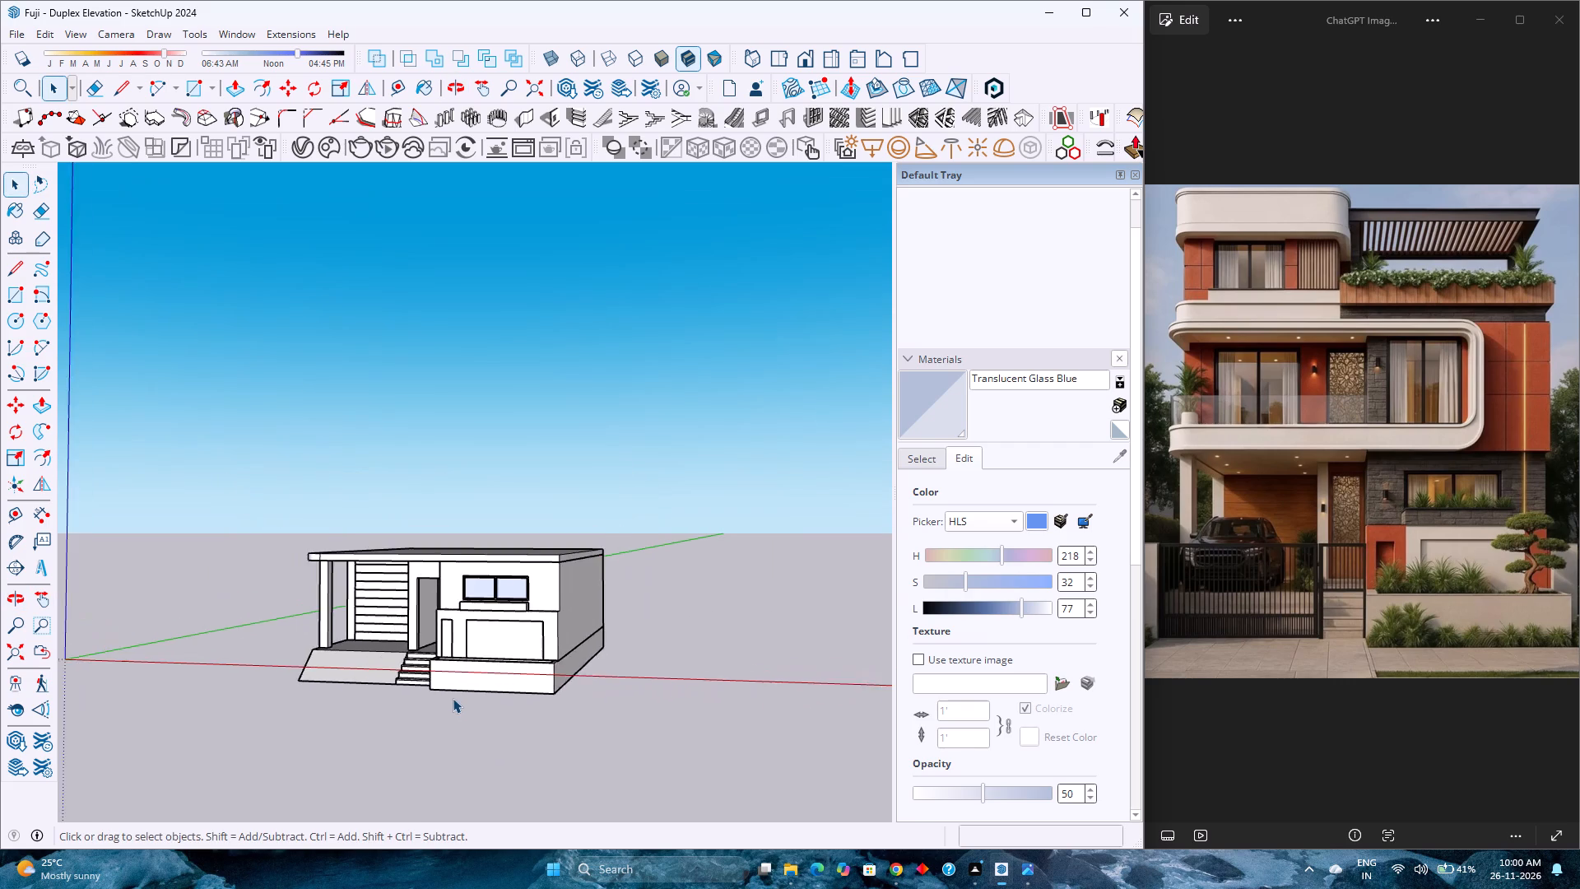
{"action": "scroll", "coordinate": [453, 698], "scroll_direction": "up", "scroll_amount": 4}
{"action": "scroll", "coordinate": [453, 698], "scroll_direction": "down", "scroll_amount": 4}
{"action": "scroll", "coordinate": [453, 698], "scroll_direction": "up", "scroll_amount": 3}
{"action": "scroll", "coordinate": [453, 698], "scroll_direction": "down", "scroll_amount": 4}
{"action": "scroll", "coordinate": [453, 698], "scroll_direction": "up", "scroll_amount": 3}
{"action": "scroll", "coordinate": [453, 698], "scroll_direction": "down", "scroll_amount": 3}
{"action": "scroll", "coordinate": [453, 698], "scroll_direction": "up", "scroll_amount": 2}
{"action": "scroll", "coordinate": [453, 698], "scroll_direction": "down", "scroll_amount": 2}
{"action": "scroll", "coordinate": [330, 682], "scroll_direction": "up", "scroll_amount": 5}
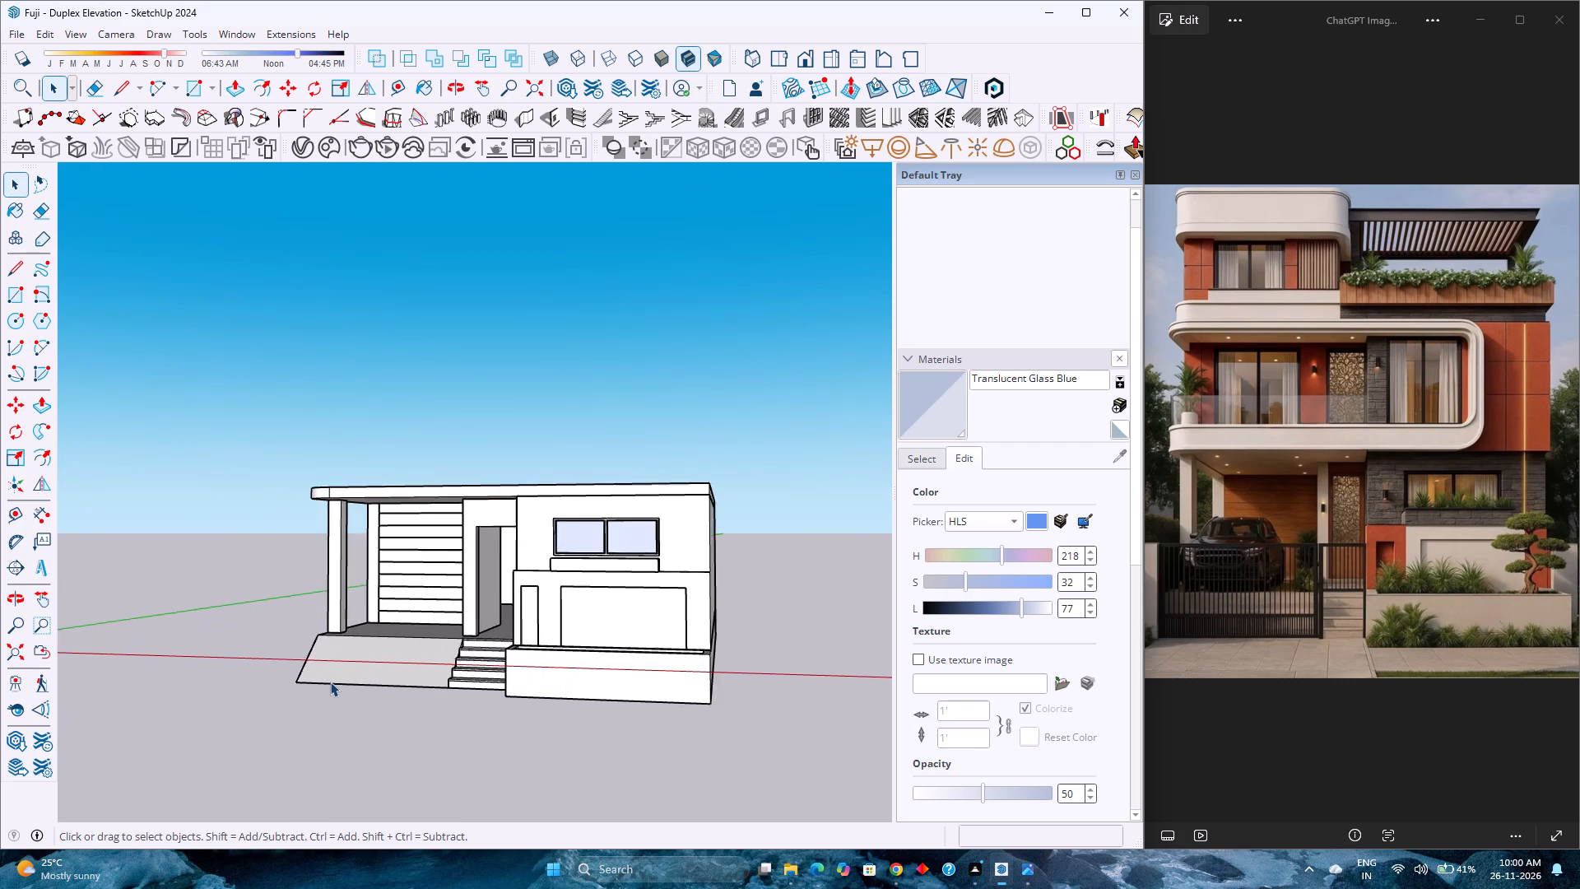
Open the house's base for editing and select the sloping ramp face beside the entrance steps.
{"action": "scroll", "coordinate": [330, 682], "scroll_direction": "up", "scroll_amount": 2}
{"action": "middle_click_drag", "start_coordinate": [405, 654], "coordinate": [688, 744]}
{"action": "scroll", "coordinate": [579, 717], "scroll_direction": "up", "scroll_amount": 5}
{"action": "double_click", "coordinate": [579, 714]}
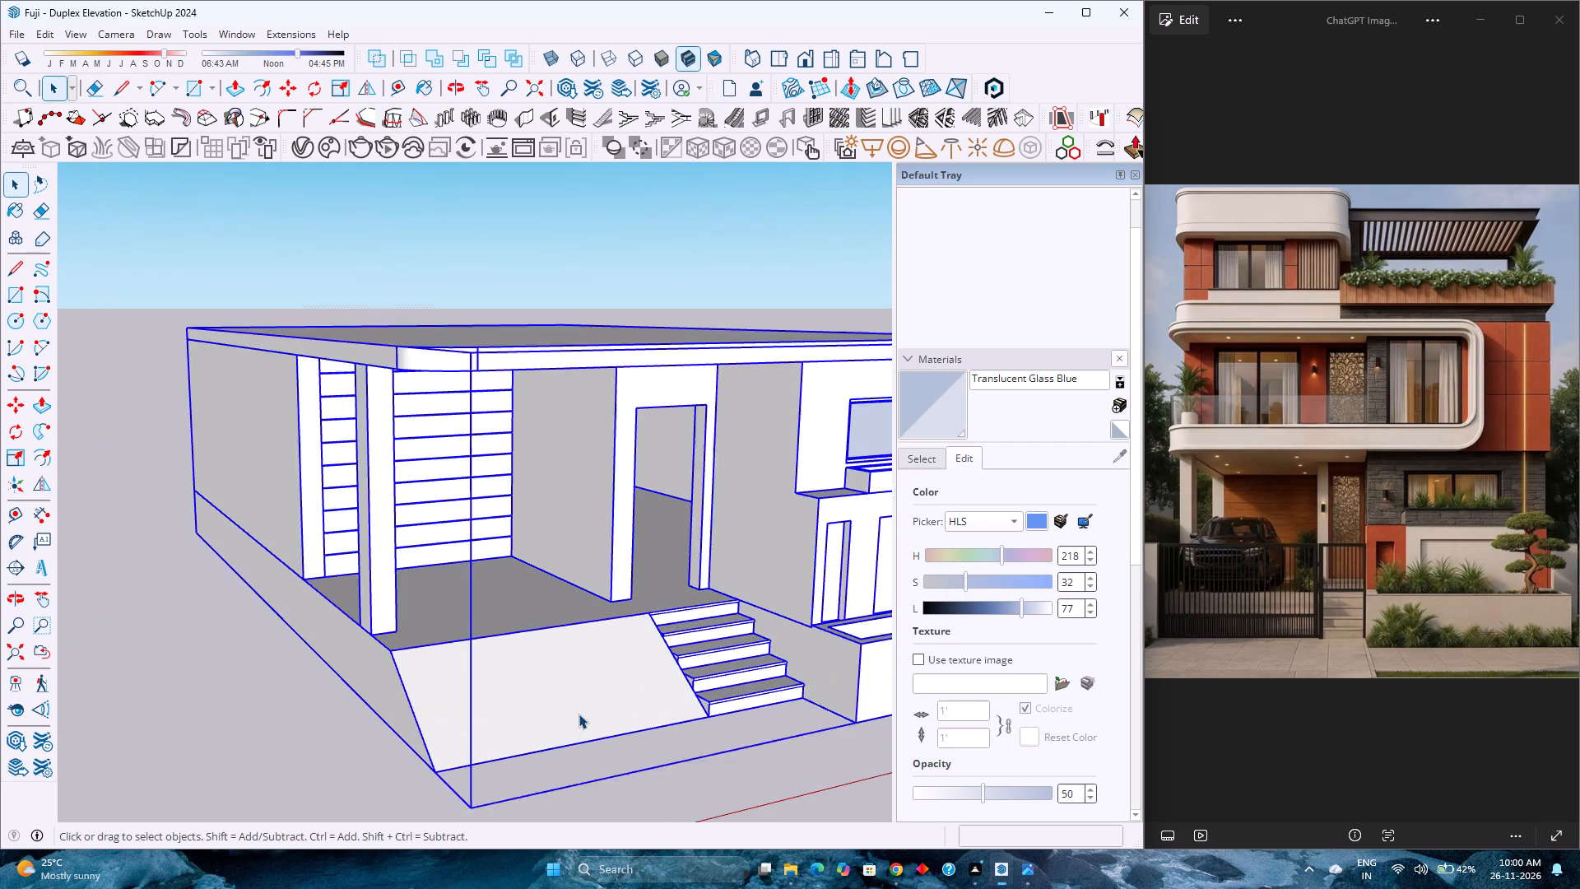
{"action": "scroll", "coordinate": [579, 714], "scroll_direction": "up", "scroll_amount": 4}
{"action": "left_click", "coordinate": [559, 709]}
{"action": "double_click", "coordinate": [559, 709]}
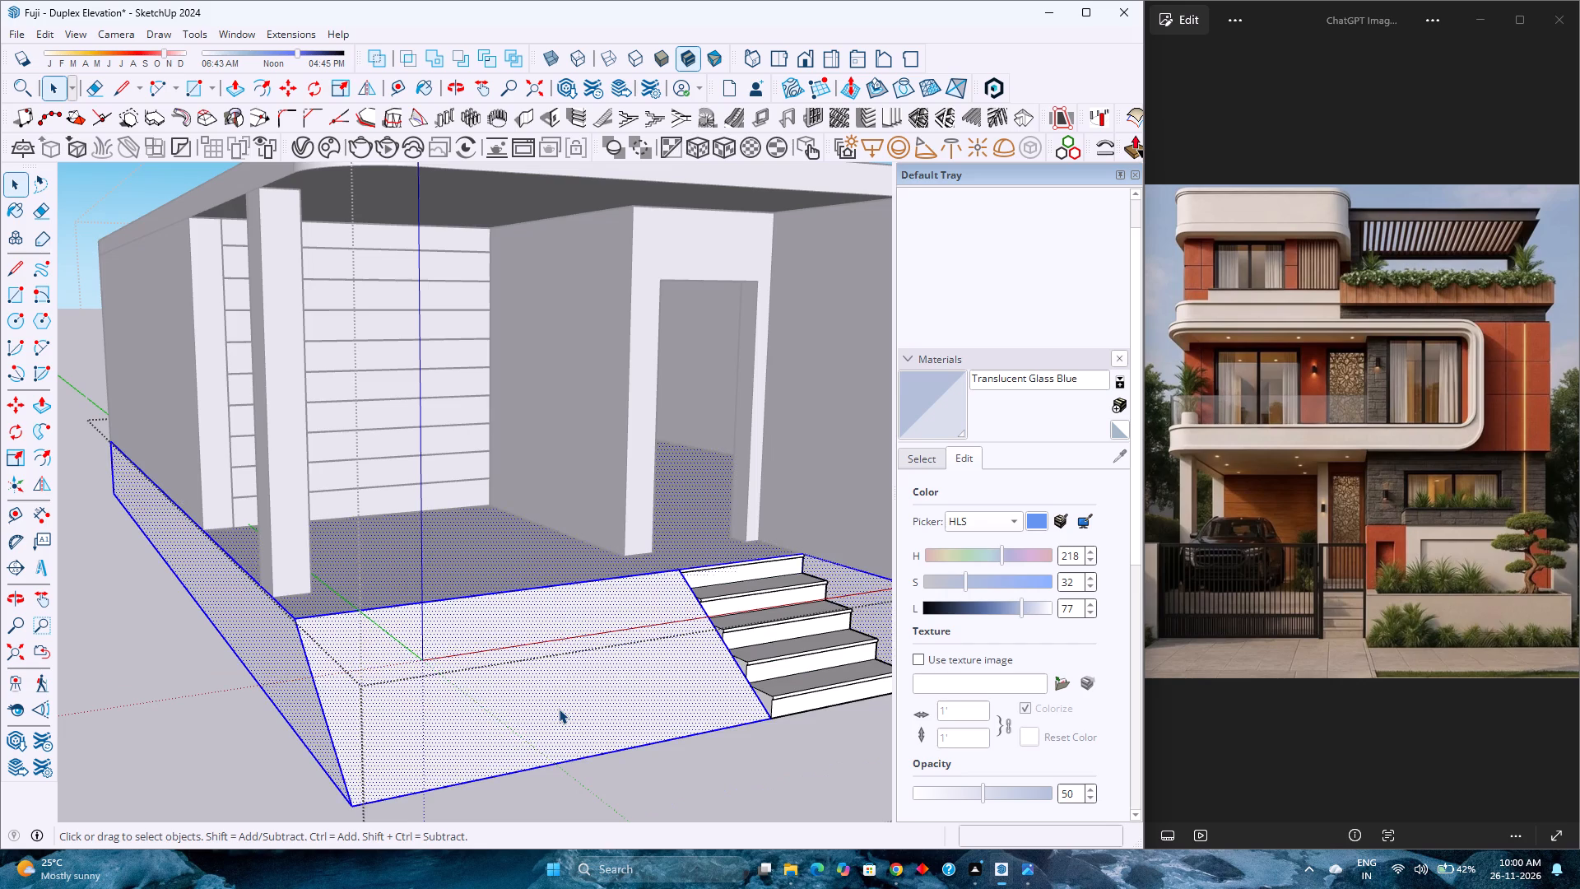
{"action": "scroll", "coordinate": [559, 709], "scroll_direction": "up", "scroll_amount": 1}
{"action": "left_click", "coordinate": [559, 709]}
Place a guide parallel to the ramp's top edge, offset 6" down the slope.
{"action": "scroll", "coordinate": [378, 708], "scroll_direction": "up", "scroll_amount": 4}
{"action": "middle_click_drag", "start_coordinate": [378, 708], "coordinate": [646, 658]}
{"action": "scroll", "coordinate": [639, 658], "scroll_direction": "down", "scroll_amount": 4}
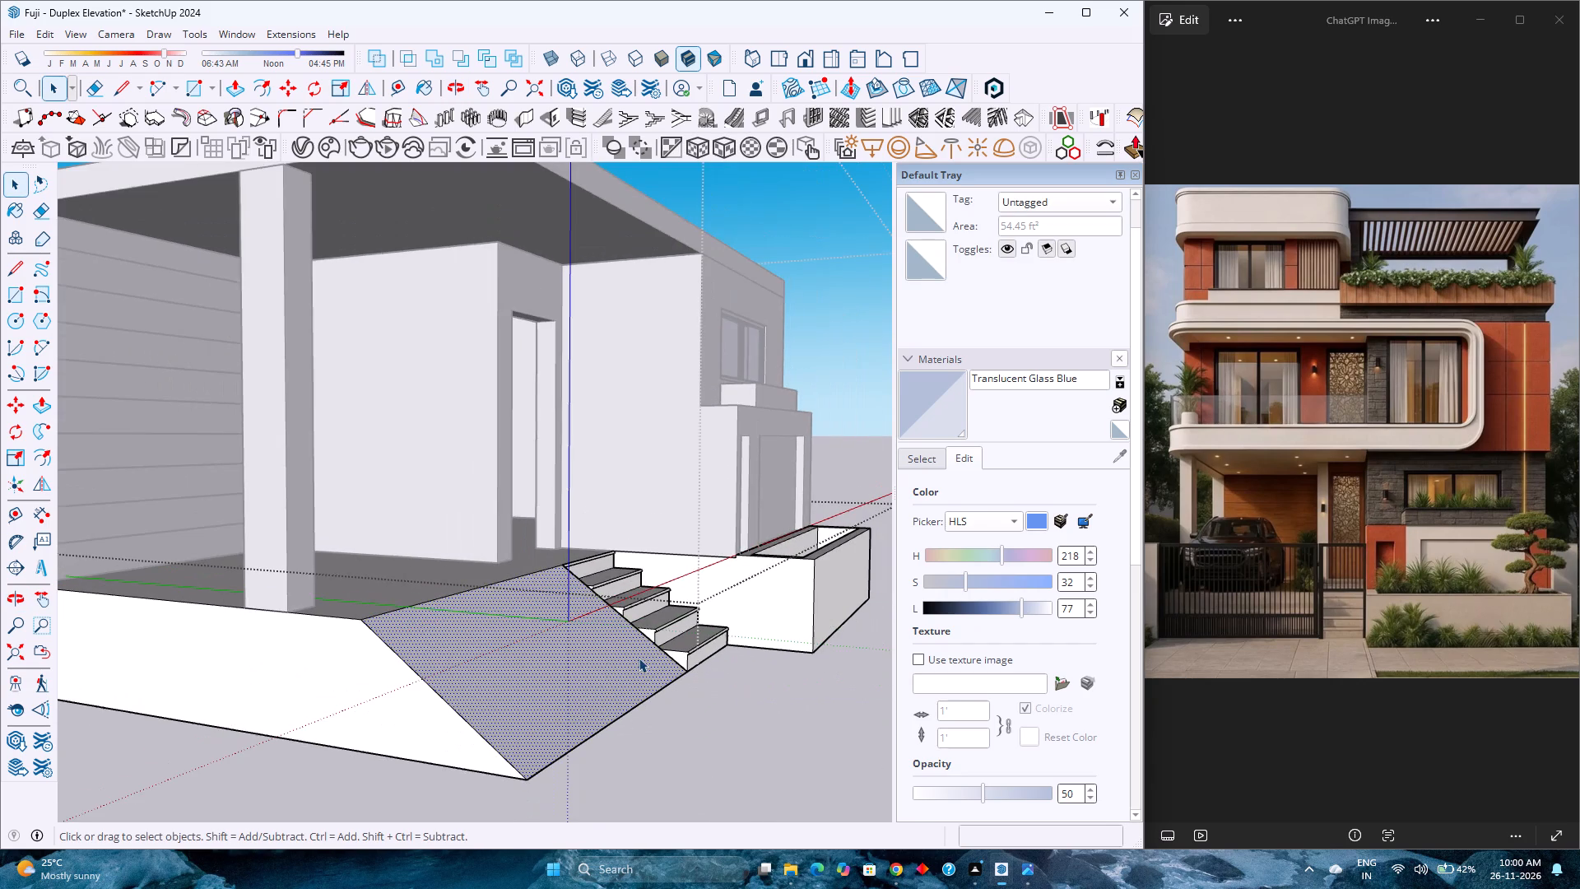
{"action": "left_click", "coordinate": [401, 90]}
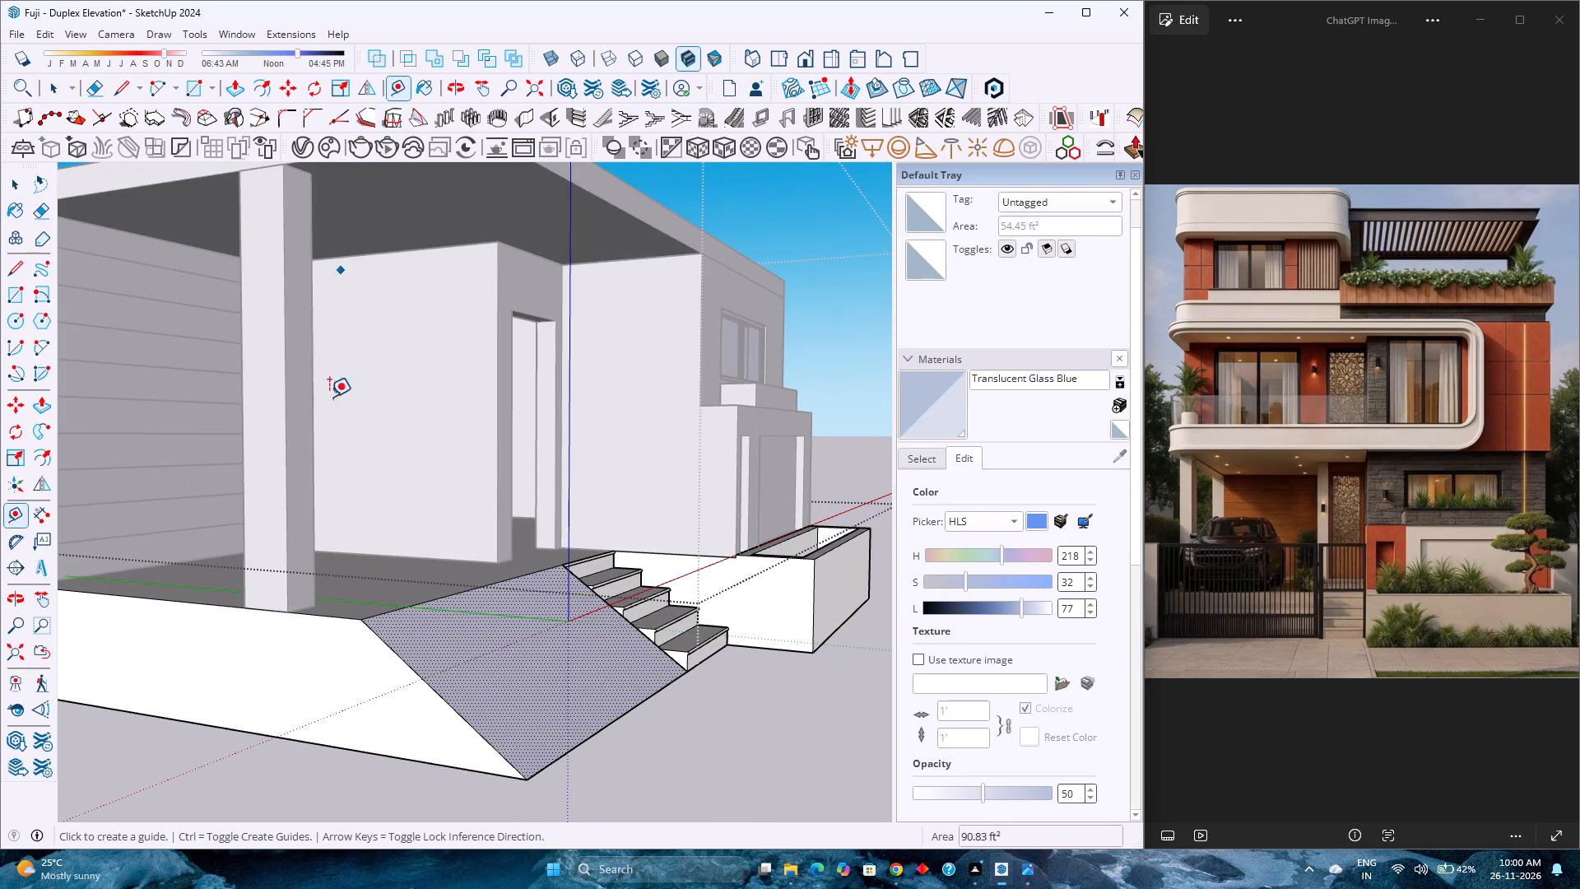
{"action": "scroll", "coordinate": [362, 640], "scroll_direction": "up", "scroll_amount": 5}
{"action": "left_click", "coordinate": [393, 599]}
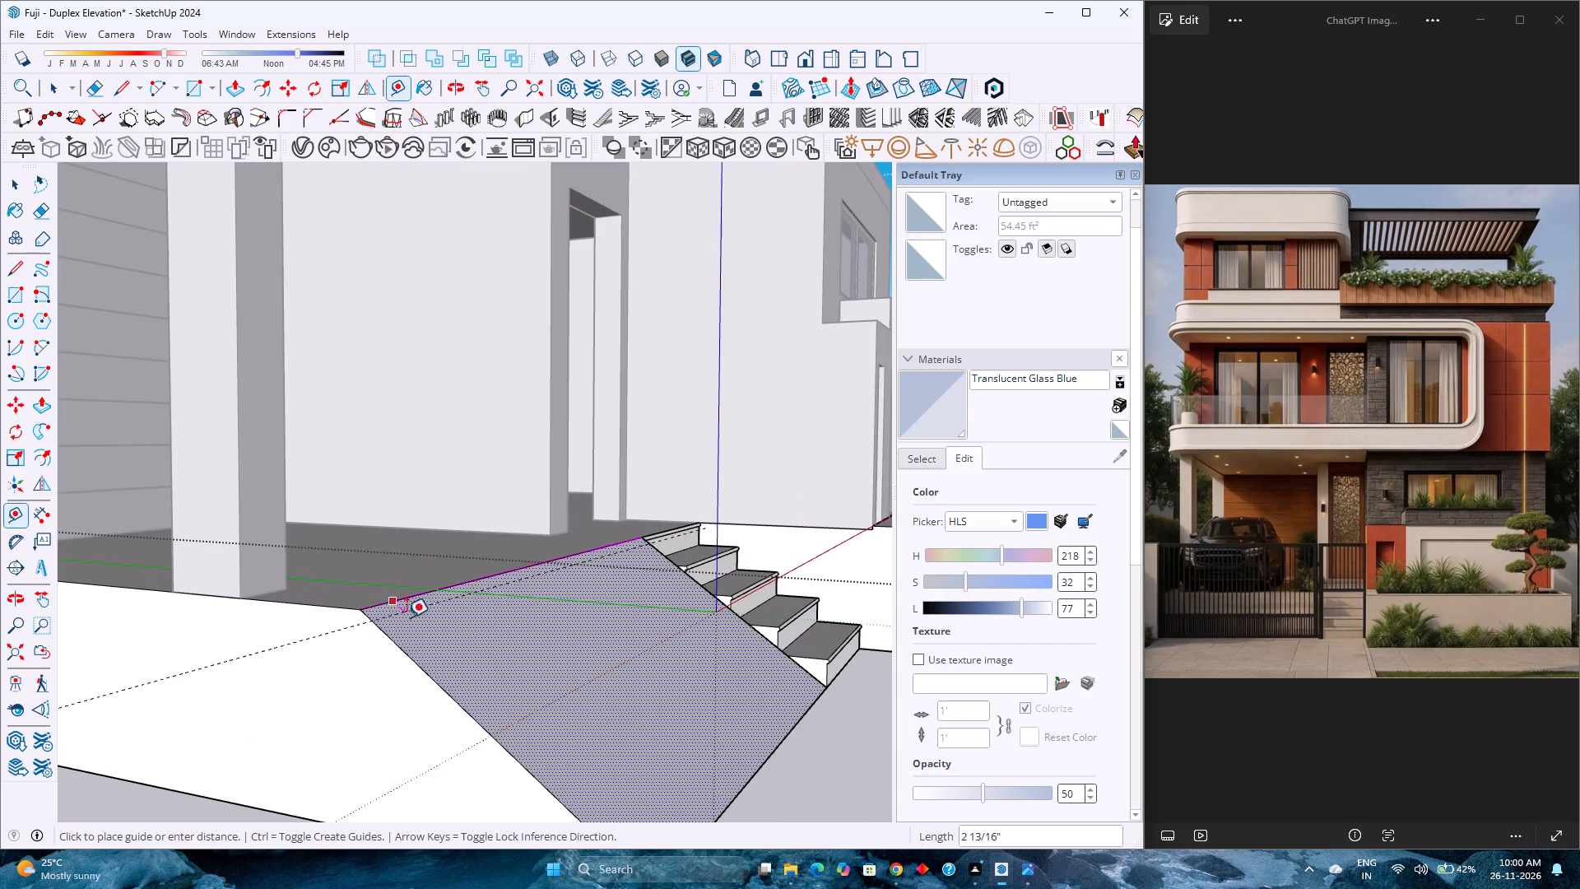
{"action": "key", "text": "6"}
{"action": "key", "text": "Return"}
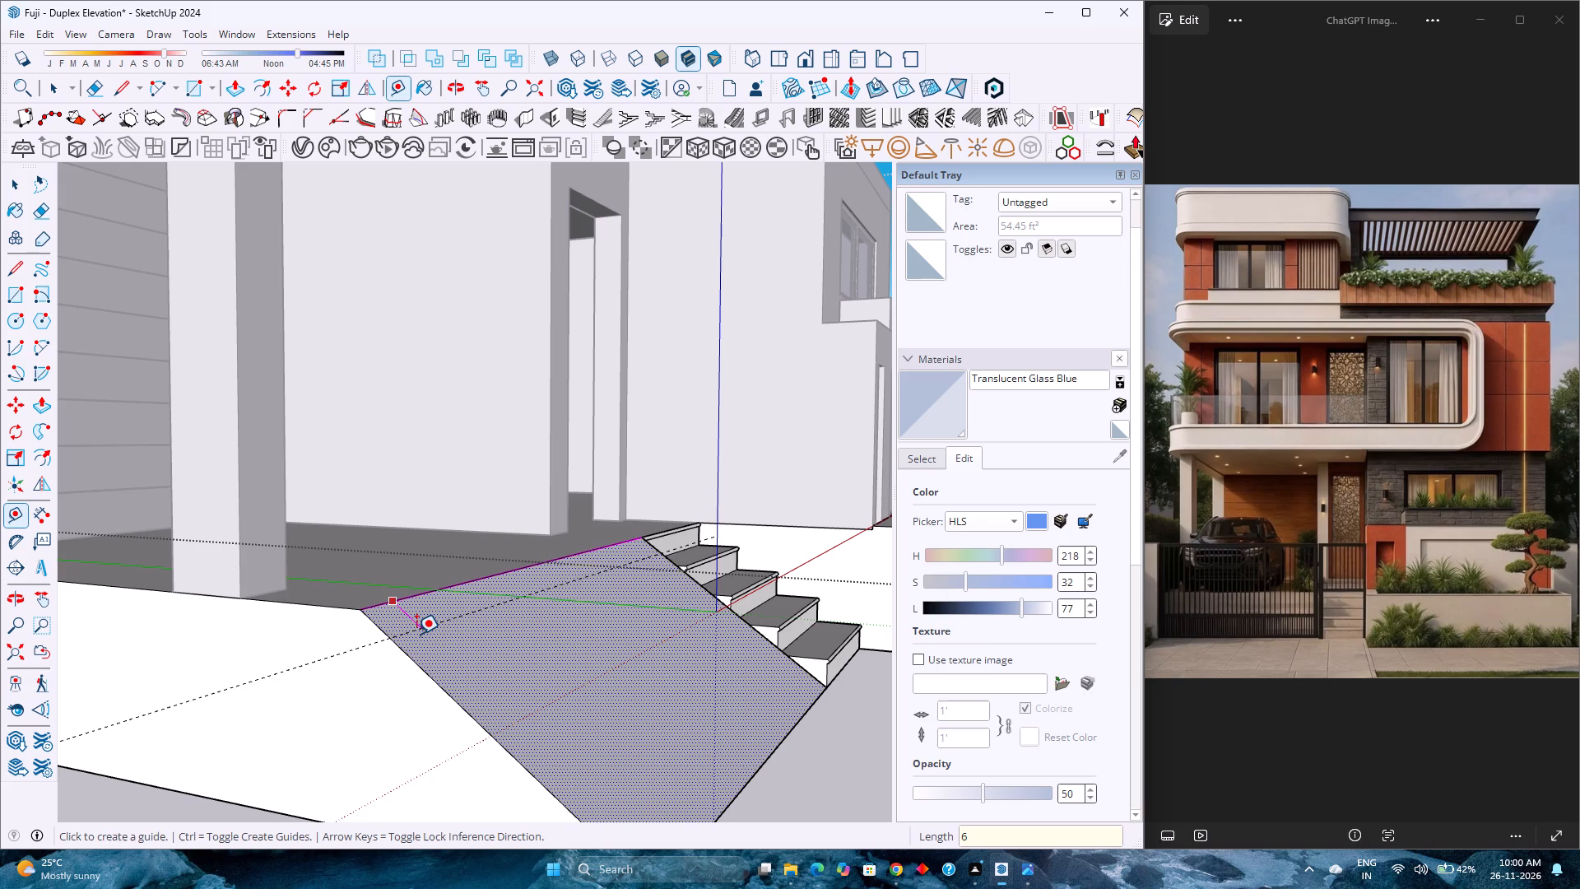
Draw a vertical line 0.3" long down the base's side face, starting where the guide meets the ramp's sloping edge.
{"action": "scroll", "coordinate": [376, 667], "scroll_direction": "up", "scroll_amount": 3}
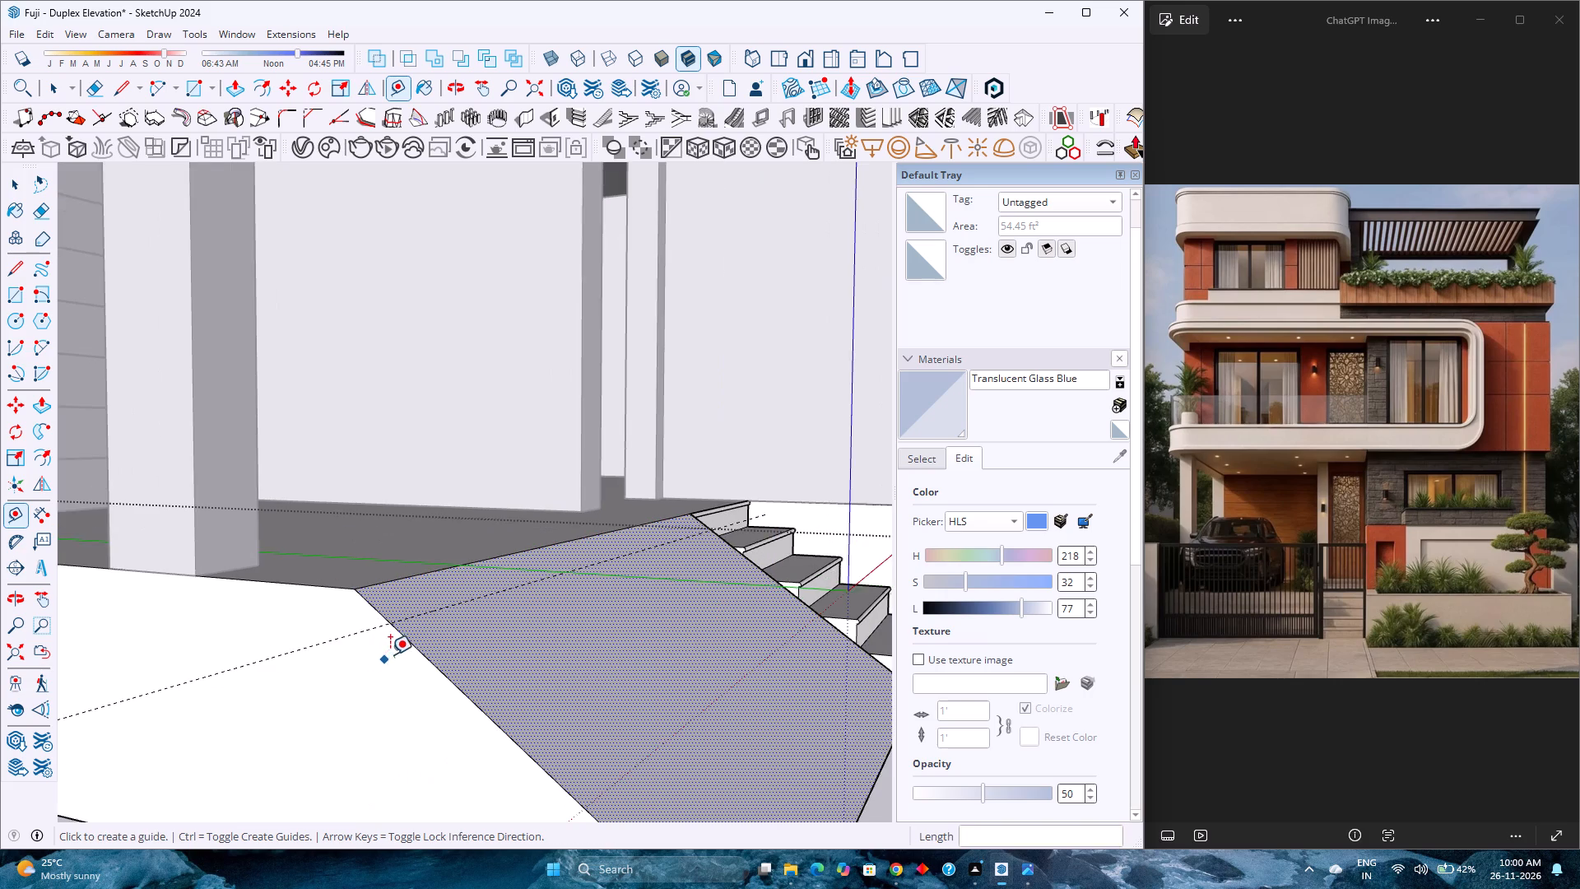
{"action": "scroll", "coordinate": [390, 654], "scroll_direction": "up", "scroll_amount": 5}
{"action": "middle_click_drag", "start_coordinate": [397, 649], "coordinate": [537, 580]}
{"action": "middle_click_drag", "start_coordinate": [537, 580], "coordinate": [539, 607]}
{"action": "middle_click", "coordinate": [539, 607]}
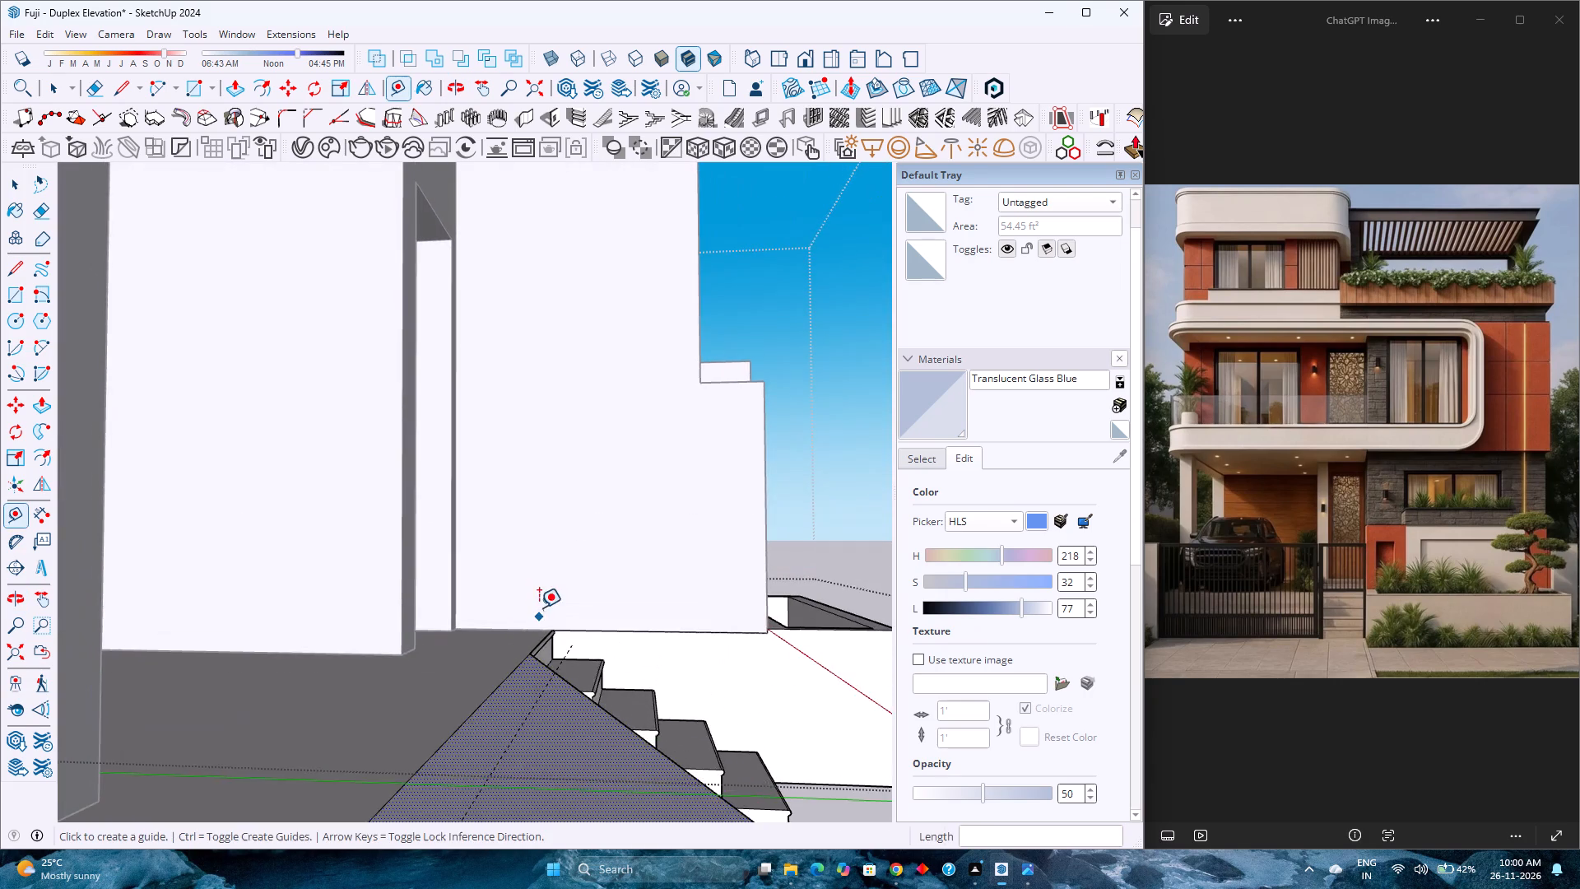
{"action": "scroll", "coordinate": [532, 605], "scroll_direction": "down", "scroll_amount": 5}
{"action": "scroll", "coordinate": [484, 764], "scroll_direction": "down", "scroll_amount": 1}
{"action": "middle_click_drag", "start_coordinate": [484, 762], "coordinate": [453, 676]}
{"action": "scroll", "coordinate": [453, 676], "scroll_direction": "down", "scroll_amount": 4}
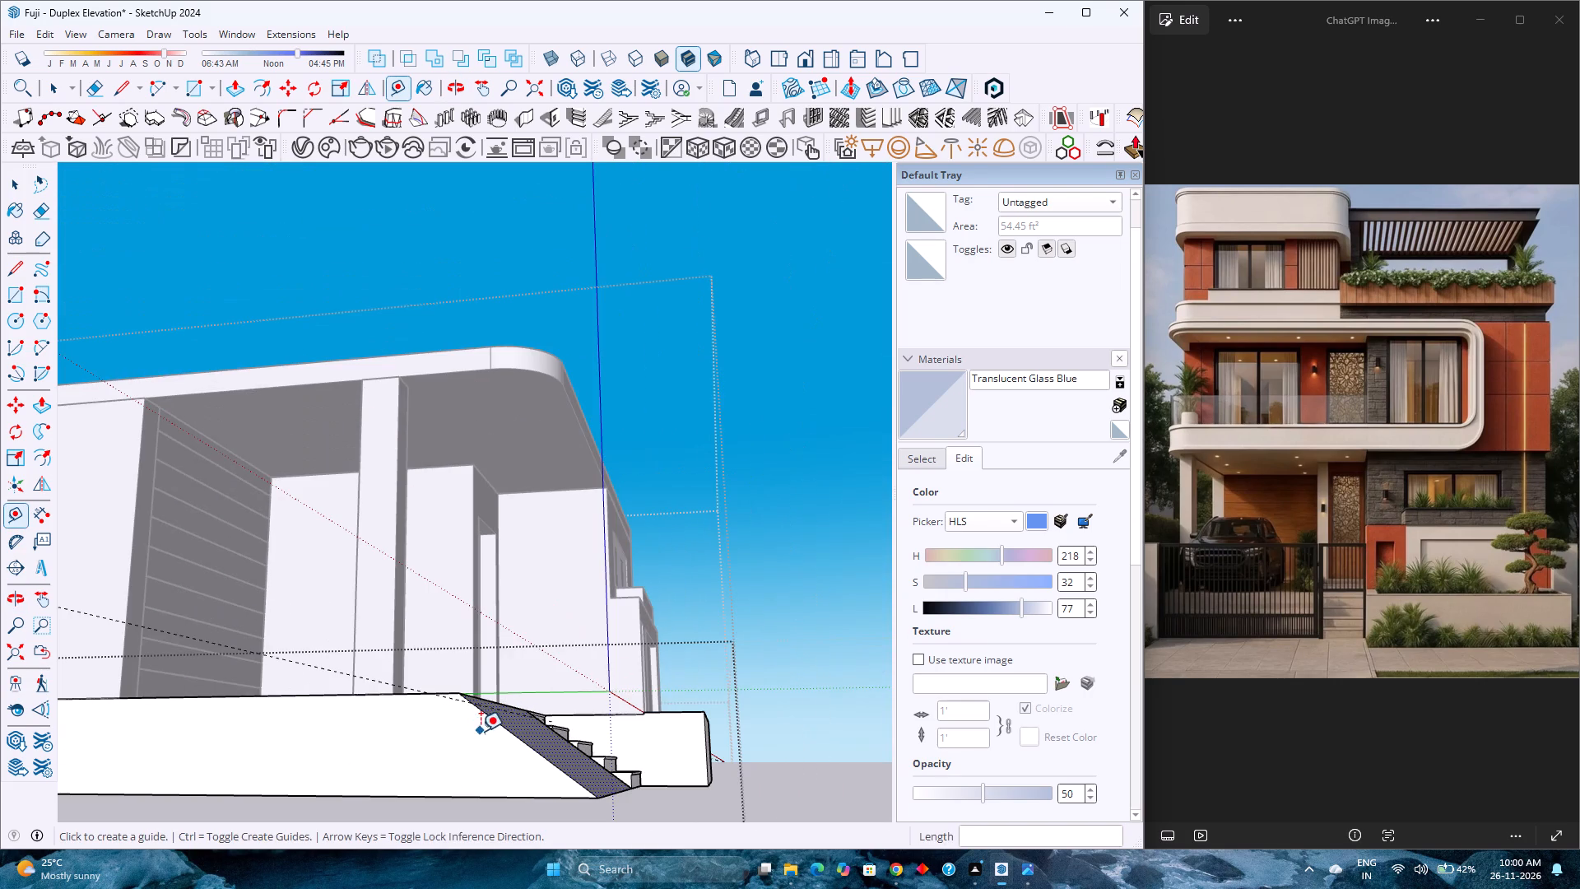
{"action": "left_click", "coordinate": [114, 87]}
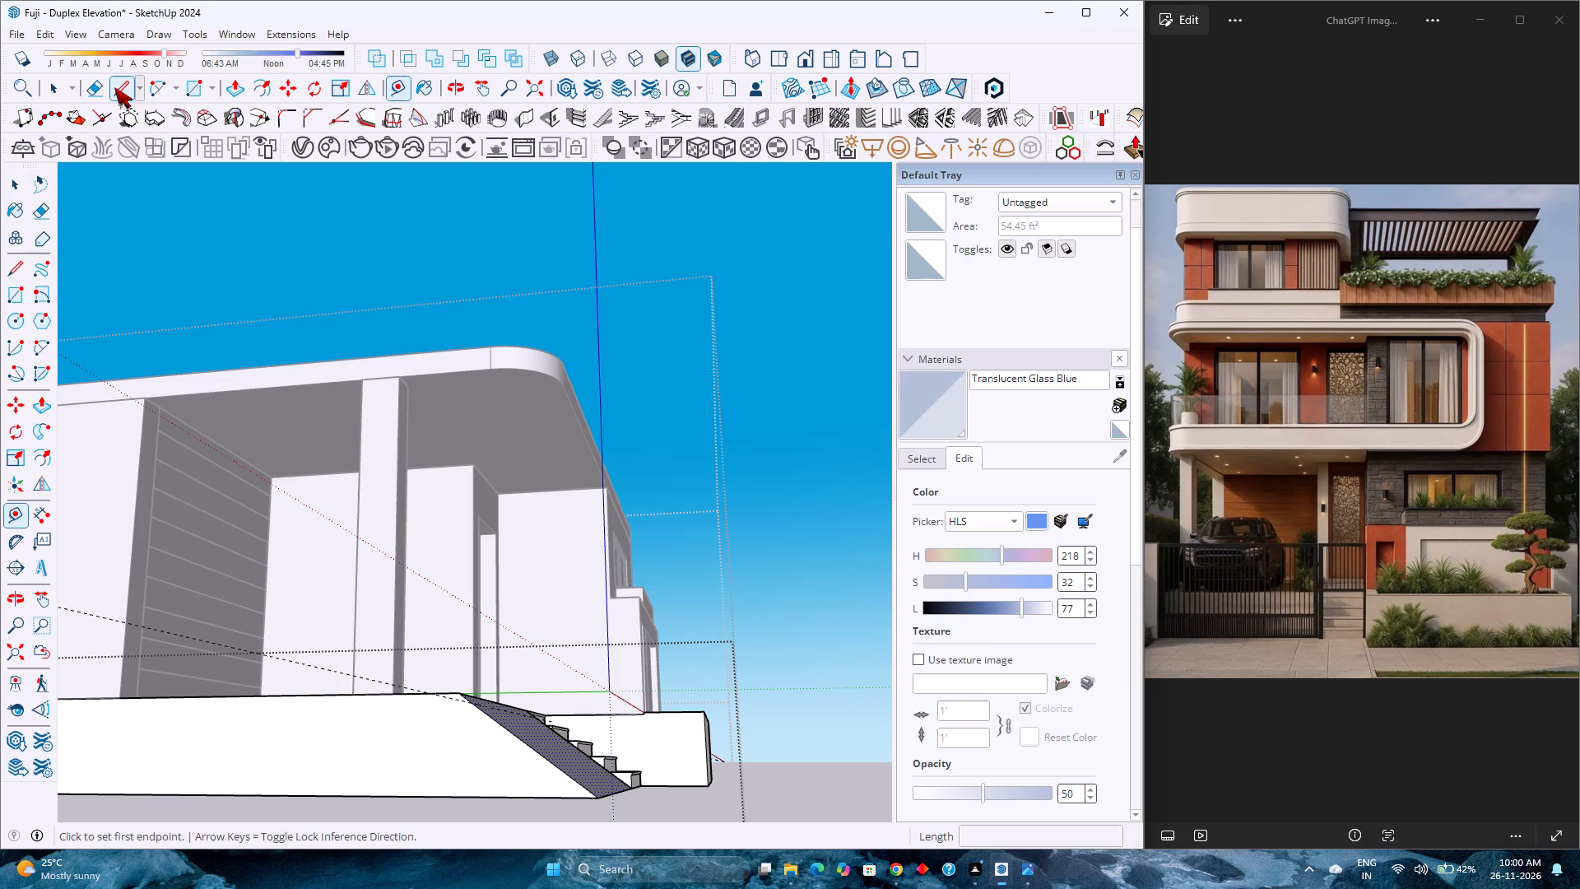
{"action": "scroll", "coordinate": [498, 729], "scroll_direction": "up", "scroll_amount": 3}
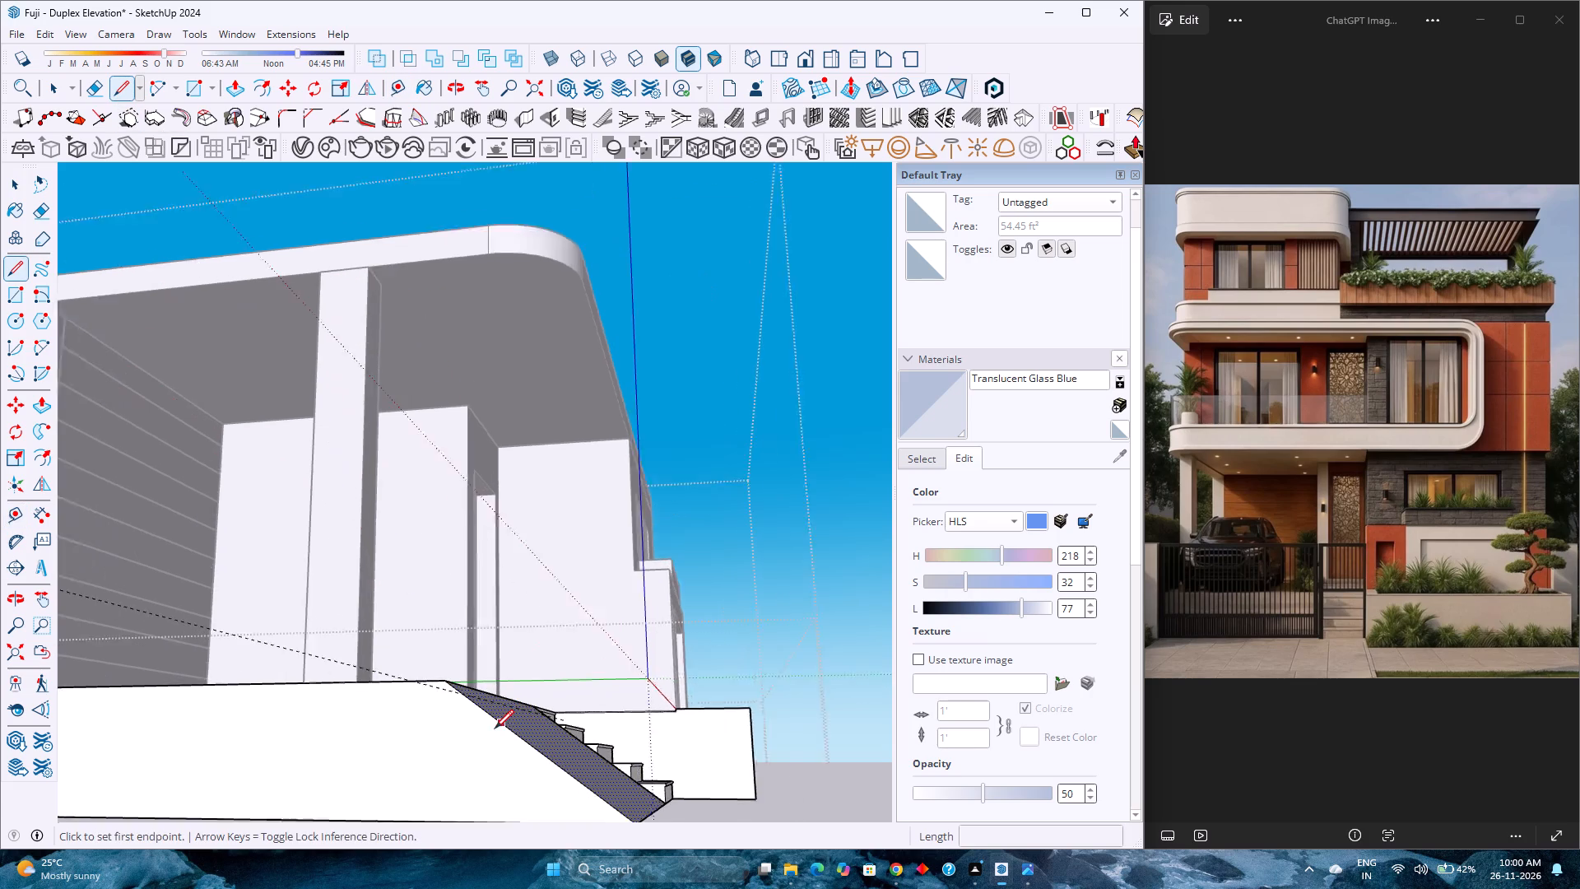
{"action": "scroll", "coordinate": [495, 728], "scroll_direction": "up", "scroll_amount": 8}
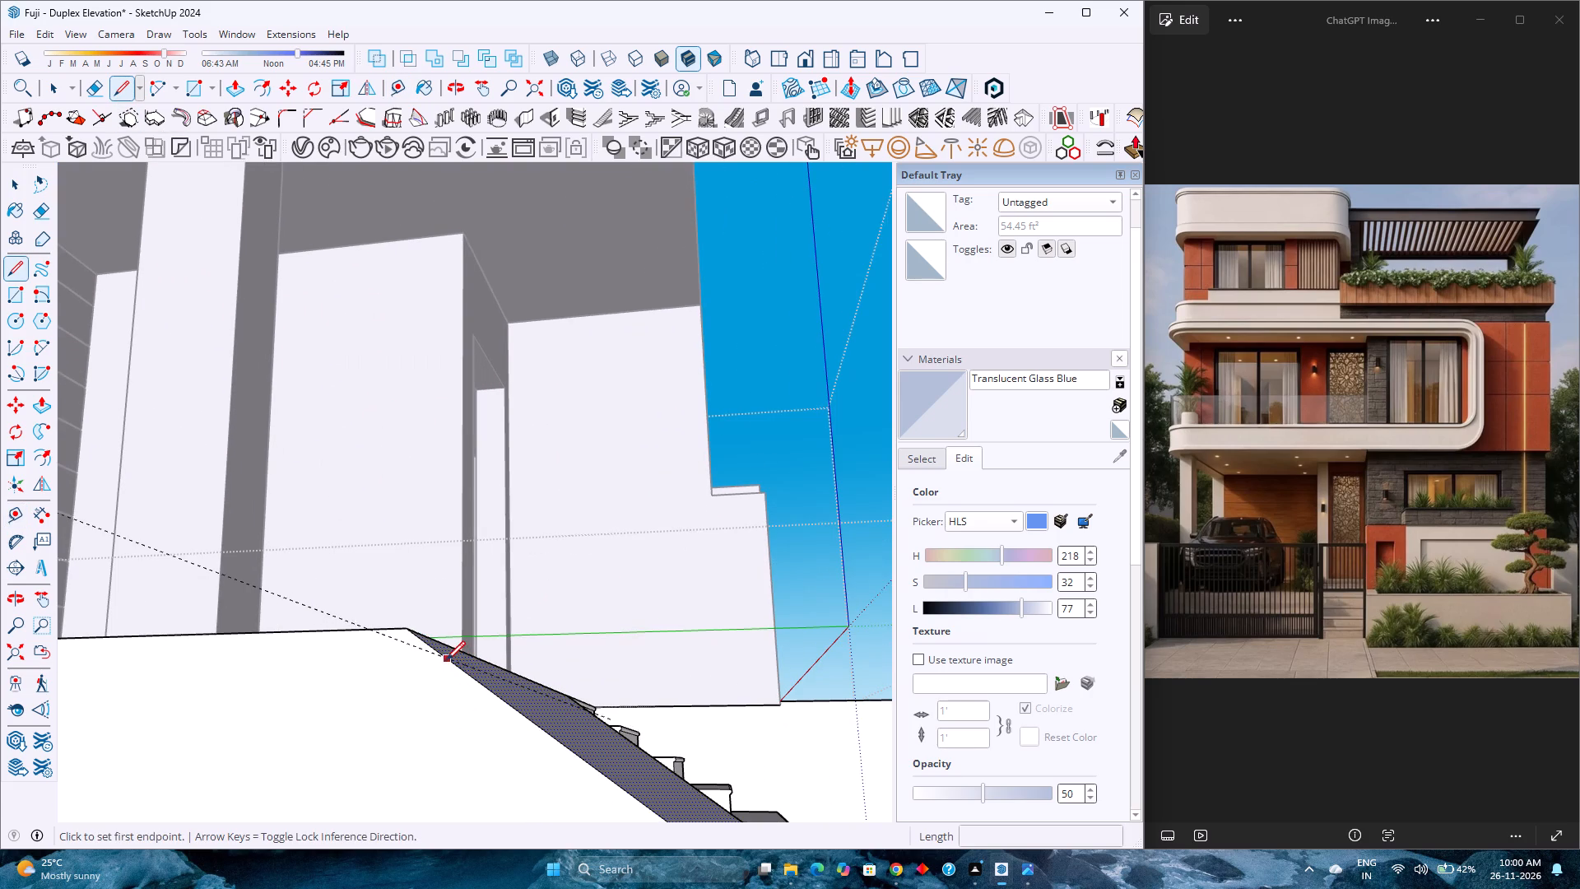
{"action": "left_click", "coordinate": [444, 658]}
{"action": "scroll", "coordinate": [448, 679], "scroll_direction": "up", "scroll_amount": 5}
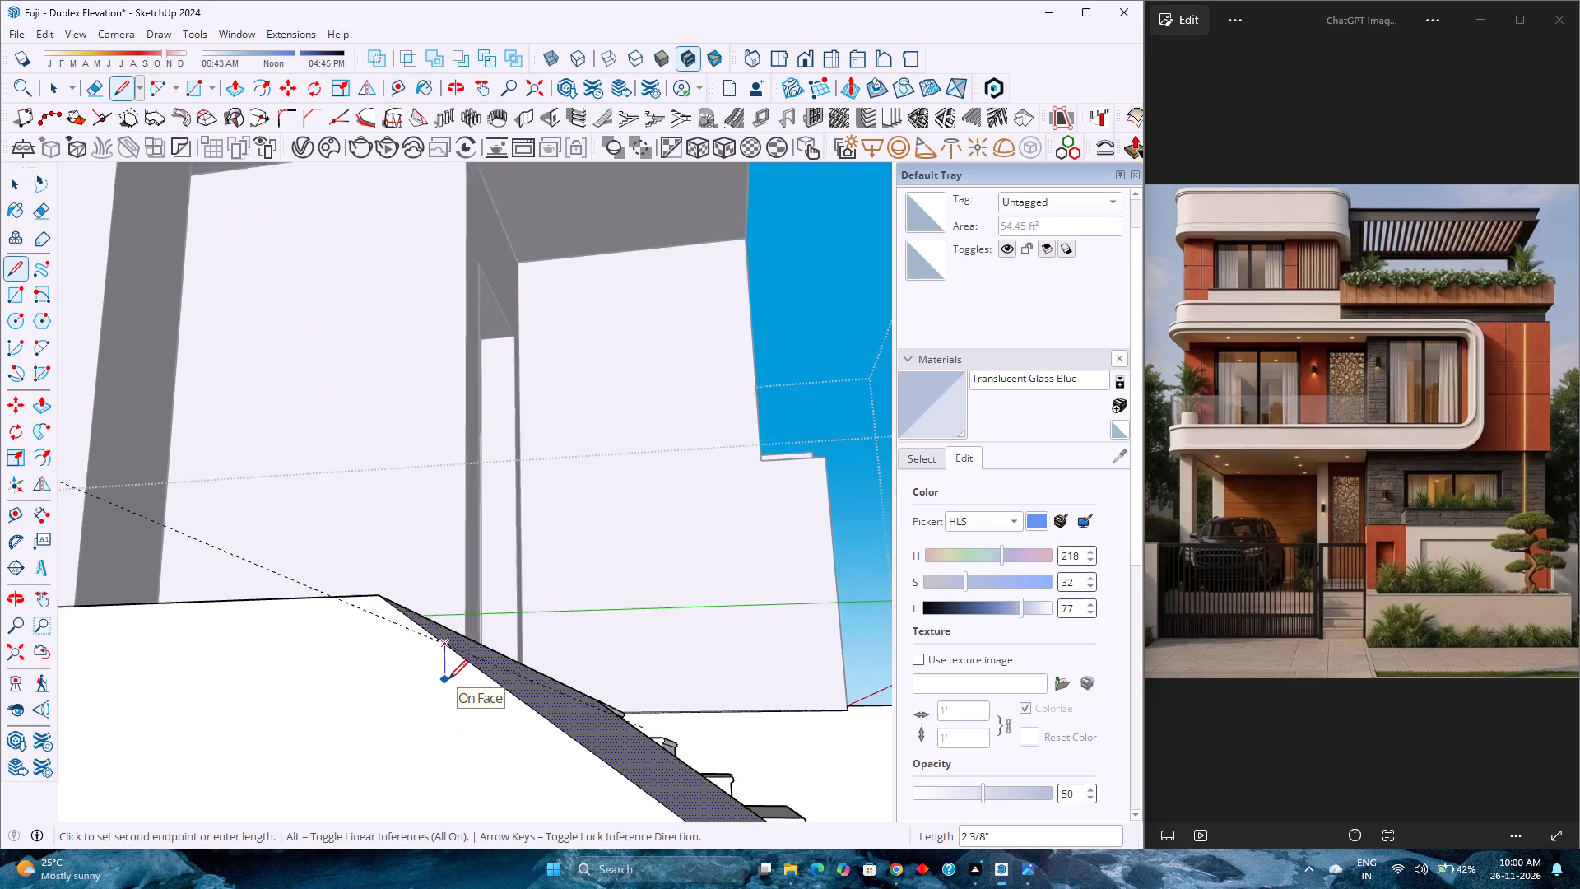
{"action": "scroll", "coordinate": [448, 679], "scroll_direction": "up", "scroll_amount": 11}
{"action": "scroll", "coordinate": [438, 585], "scroll_direction": "up", "scroll_amount": 8}
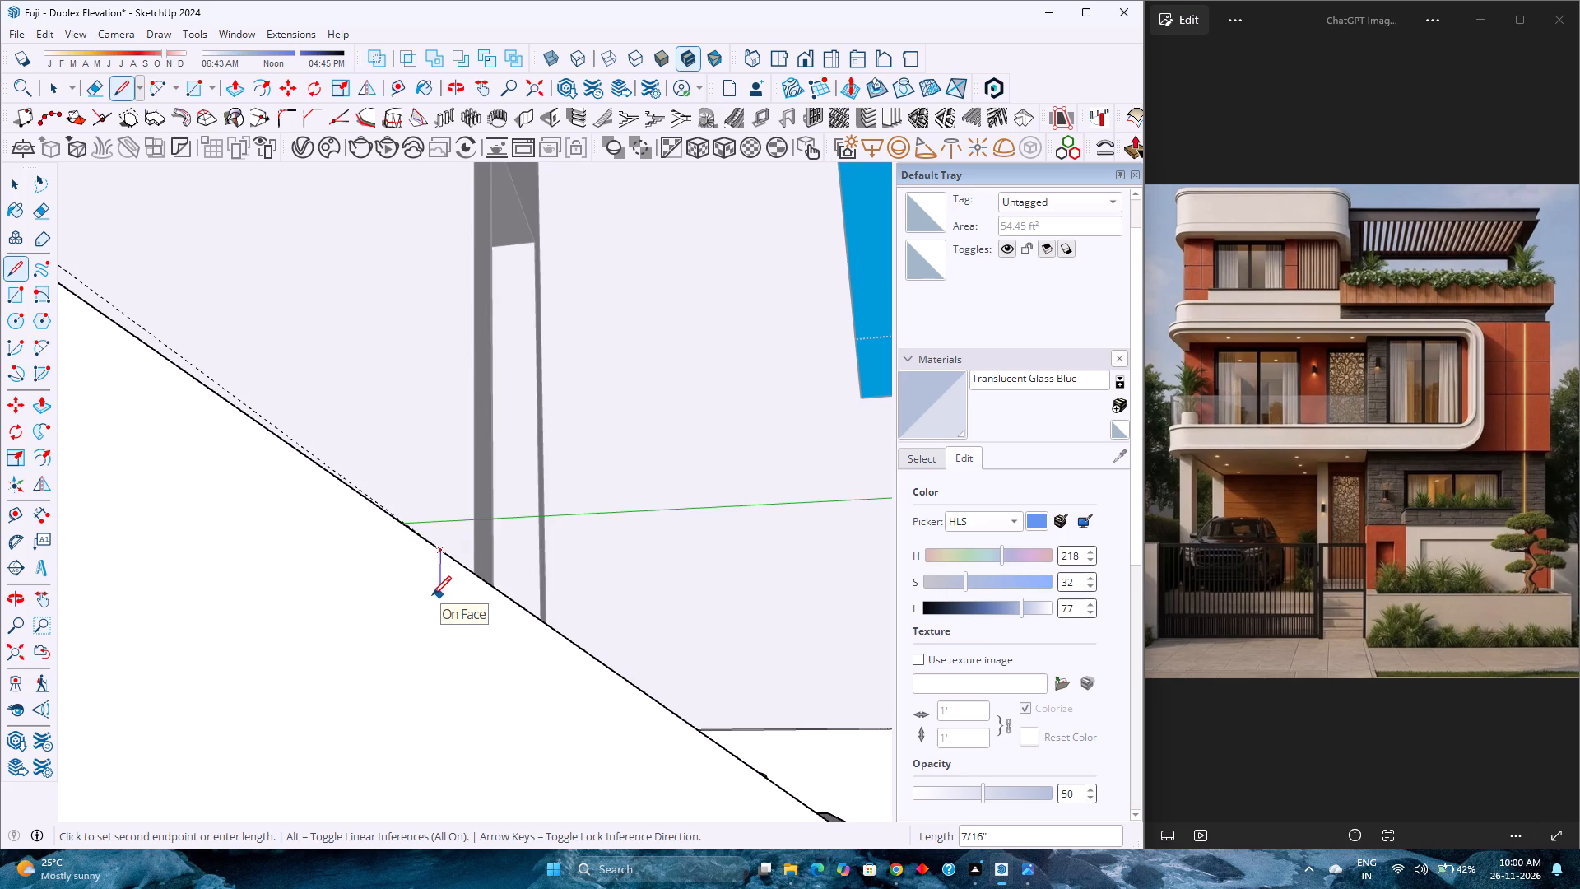
{"action": "type", "text": "0.5"}
{"action": "key", "text": "Return"}
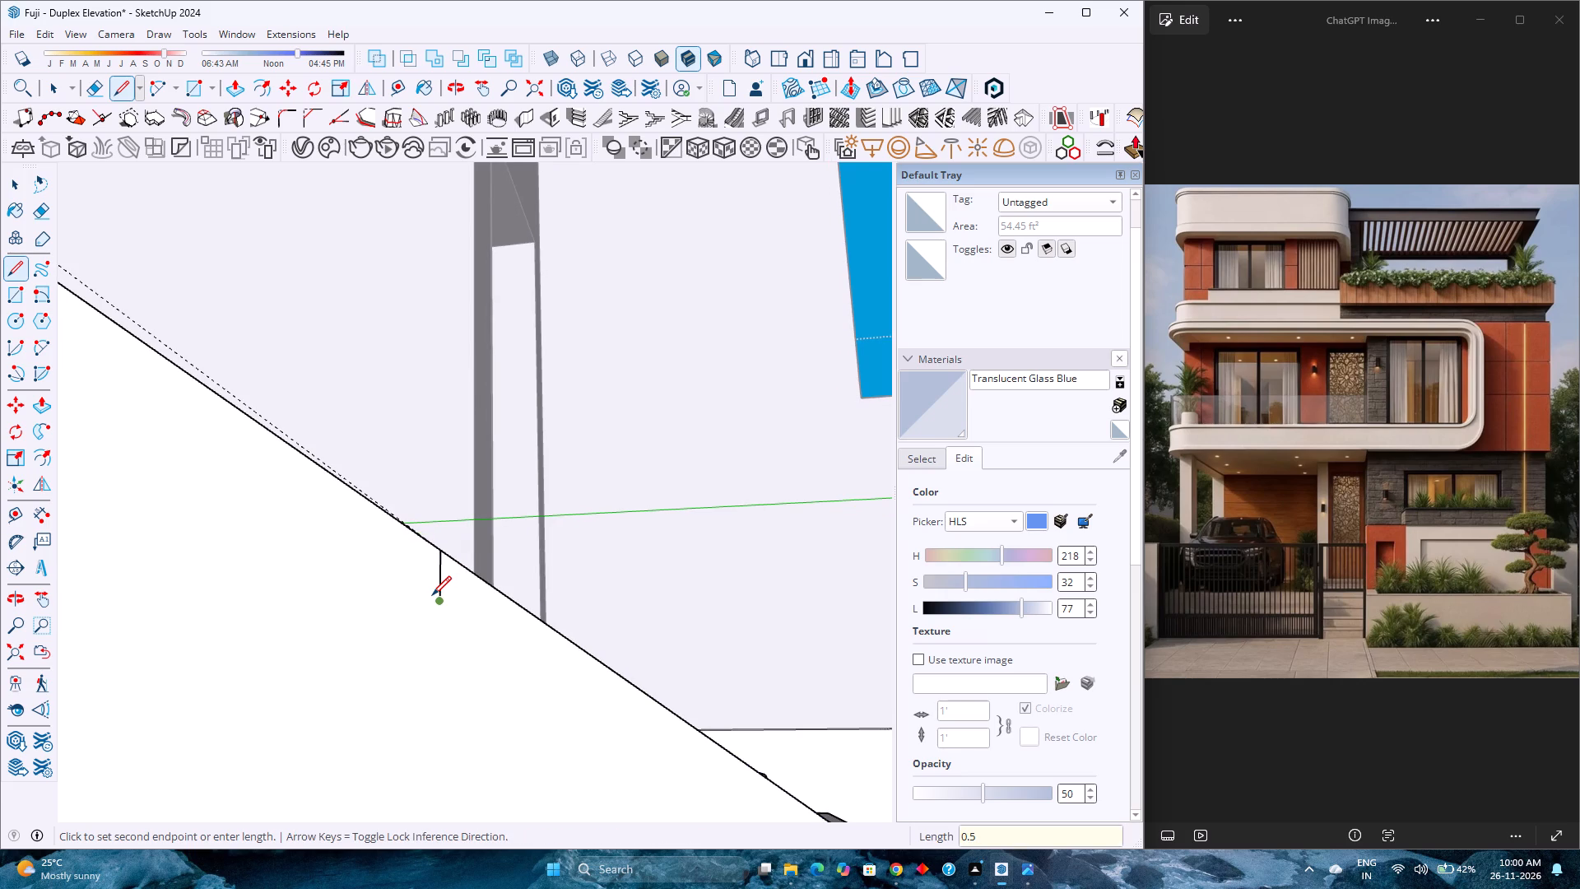
{"action": "type", "text": "0.25"}
{"action": "key", "text": "Return"}
{"action": "type", "text": "0.5"}
{"action": "key", "text": "Return"}
{"action": "type", "text": "0."}
{"action": "key", "text": "3"}
{"action": "key", "text": "Return"}
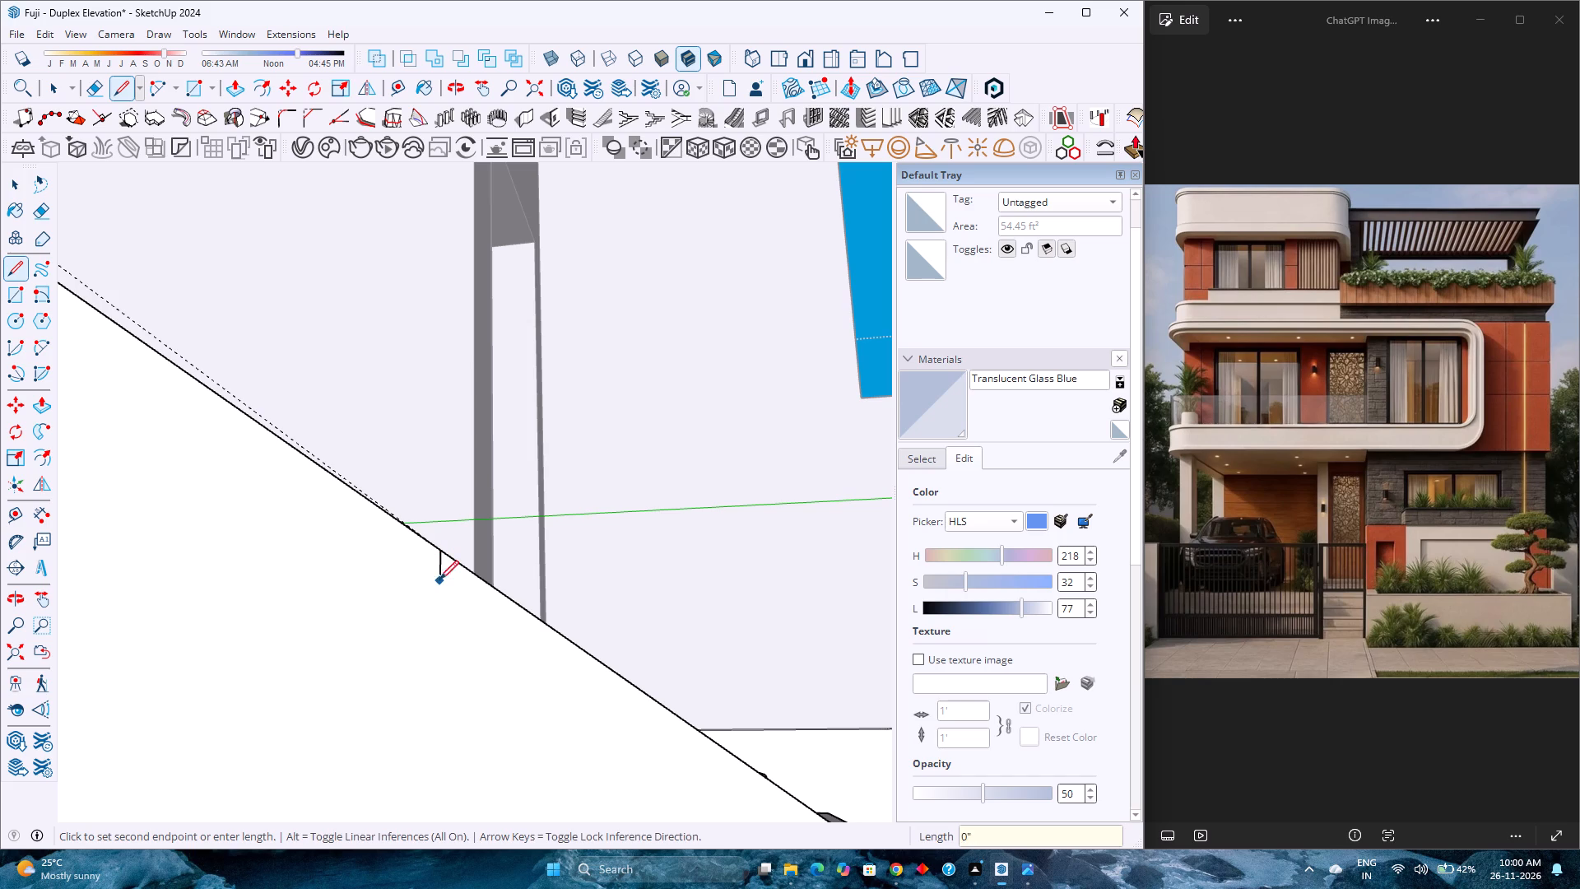
Continue the small notch profile with a horizontal line 0.25" long from the vertical line's lower end toward the ramp's sloping edge.
{"action": "scroll", "coordinate": [468, 581], "scroll_direction": "up", "scroll_amount": 7}
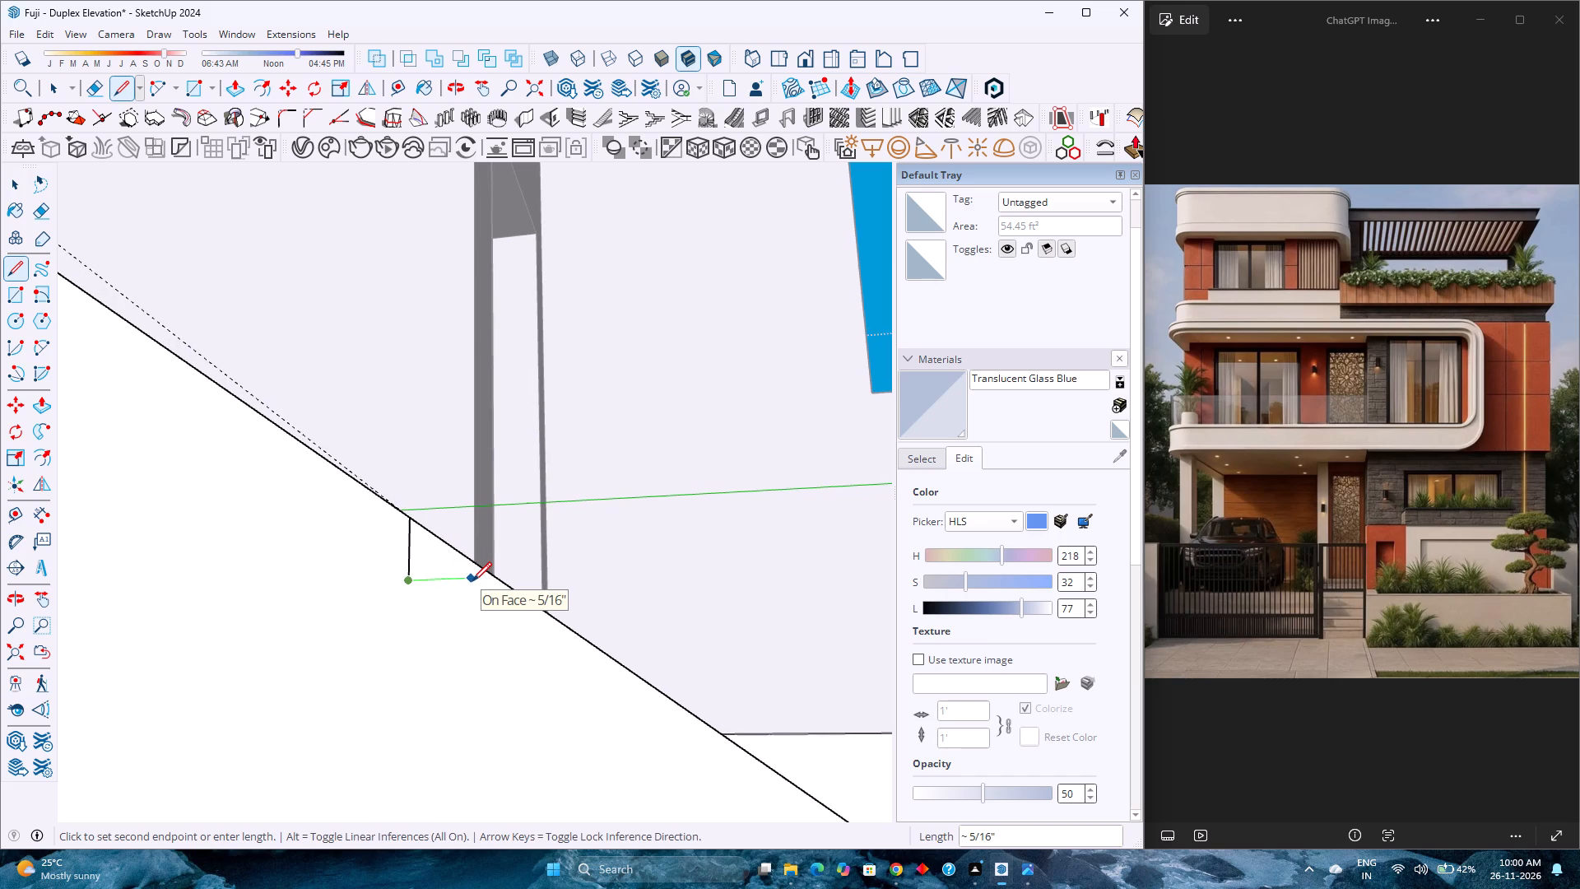
{"action": "scroll", "coordinate": [472, 581], "scroll_direction": "up", "scroll_amount": 4}
{"action": "type", "text": "0.5"}
{"action": "key", "text": "Return"}
{"action": "type", "text": "0.25"}
{"action": "key", "text": "Return"}
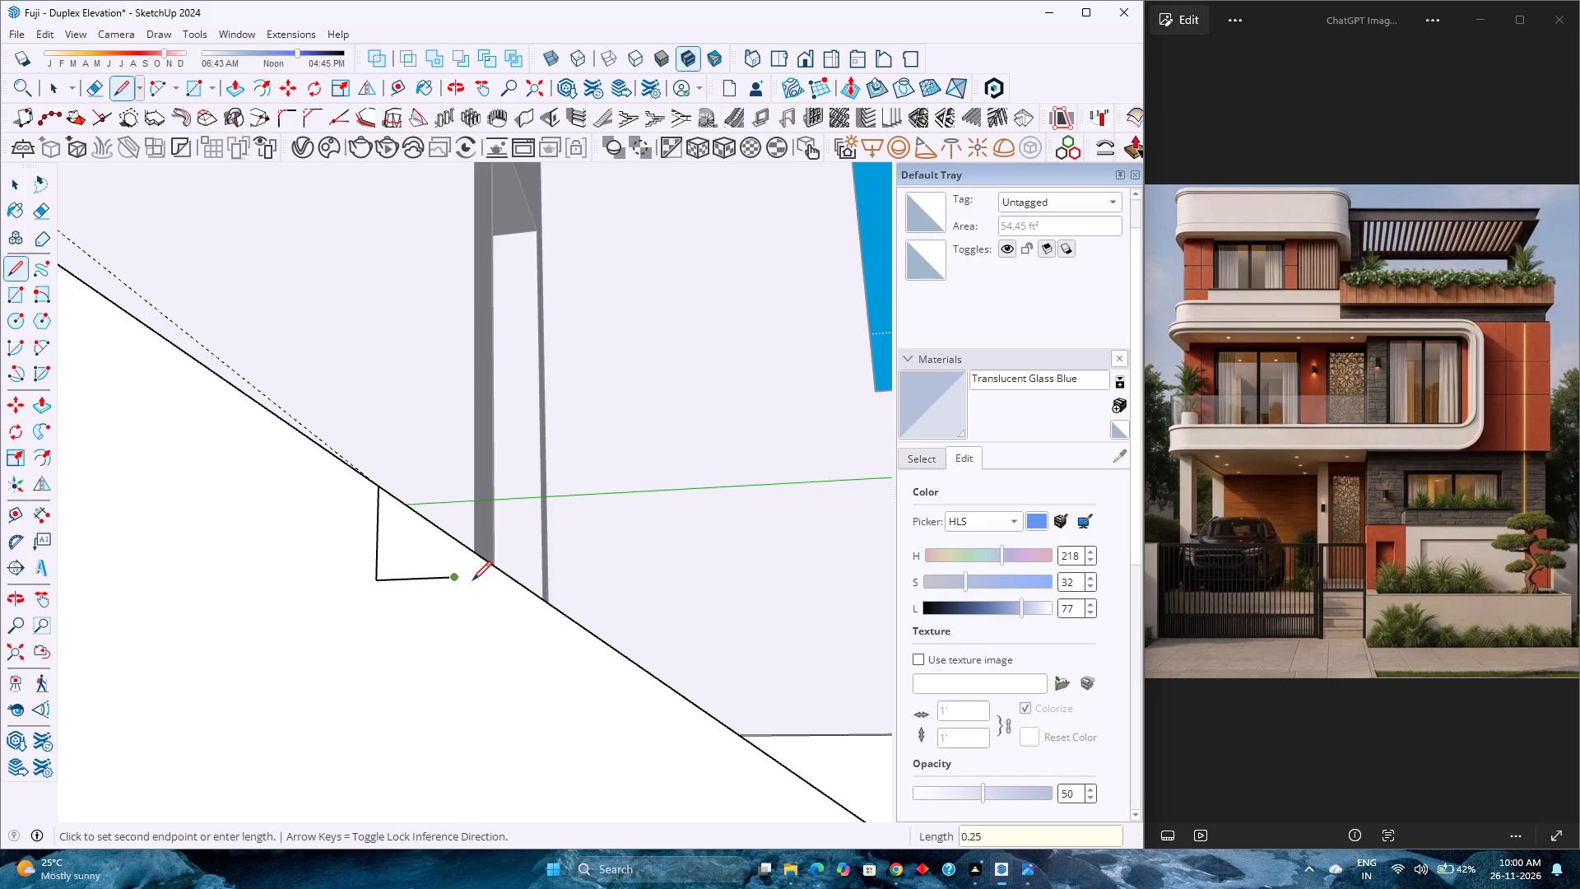
Close the small notch profile with a vertical line up to the ramp's sloping edge and select the enclosed face.
{"action": "left_click", "coordinate": [458, 545]}
{"action": "scroll", "coordinate": [458, 545], "scroll_direction": "up", "scroll_amount": 3}
{"action": "middle_click_drag", "start_coordinate": [458, 545], "coordinate": [462, 617]}
{"action": "scroll", "coordinate": [462, 616], "scroll_direction": "down", "scroll_amount": 10}
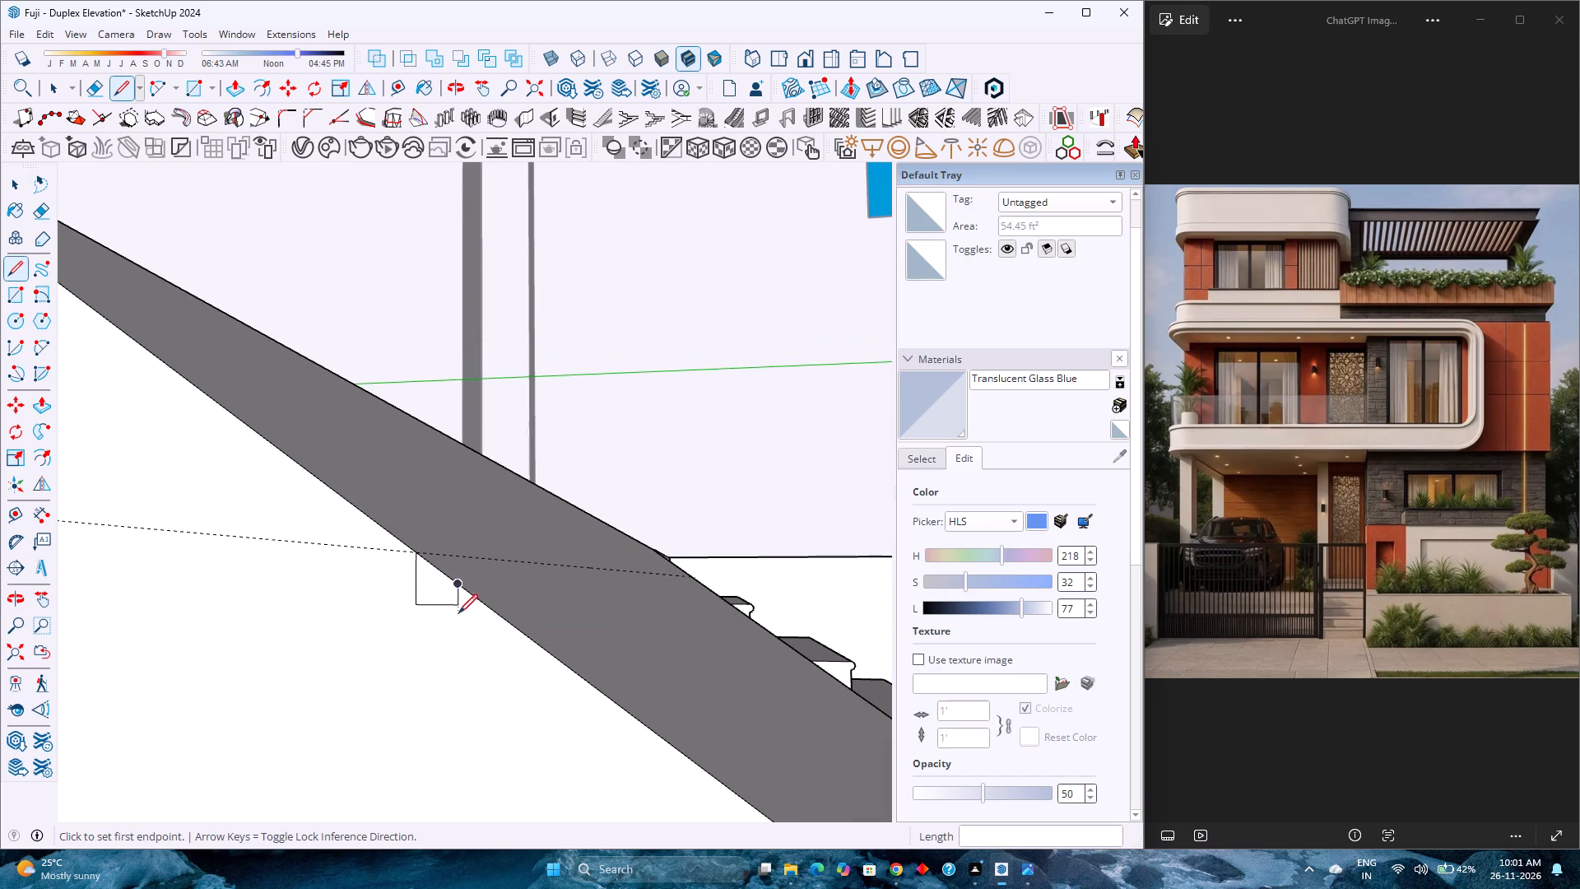
{"action": "key", "text": "space"}
{"action": "left_click", "coordinate": [432, 587]}
{"action": "scroll", "coordinate": [432, 587], "scroll_direction": "down", "scroll_amount": 4}
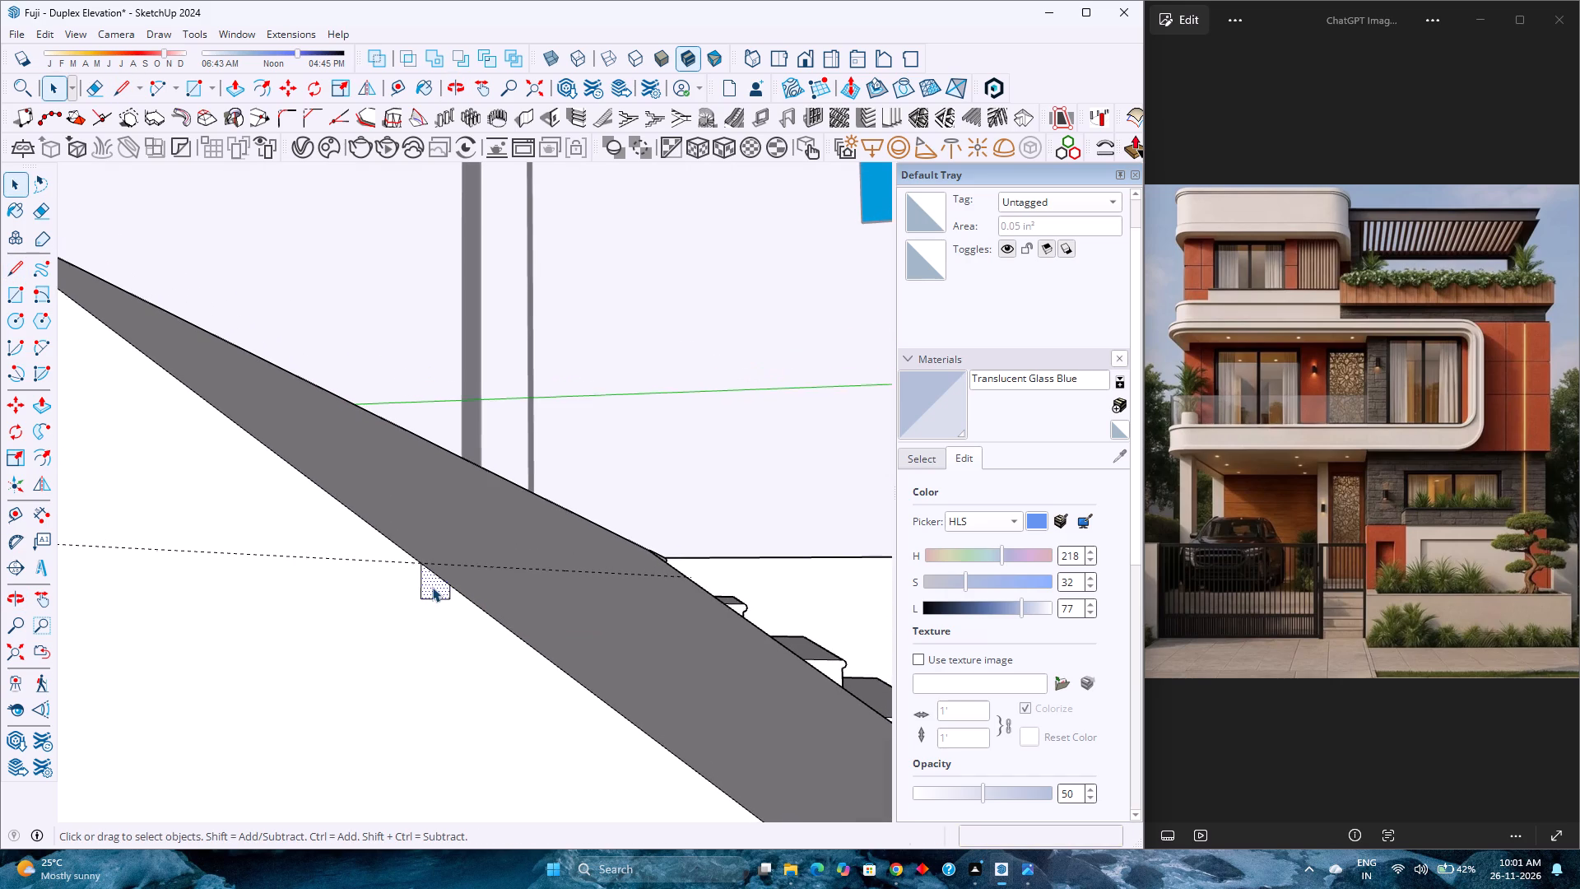
{"action": "scroll", "coordinate": [432, 587], "scroll_direction": "down", "scroll_amount": 1}
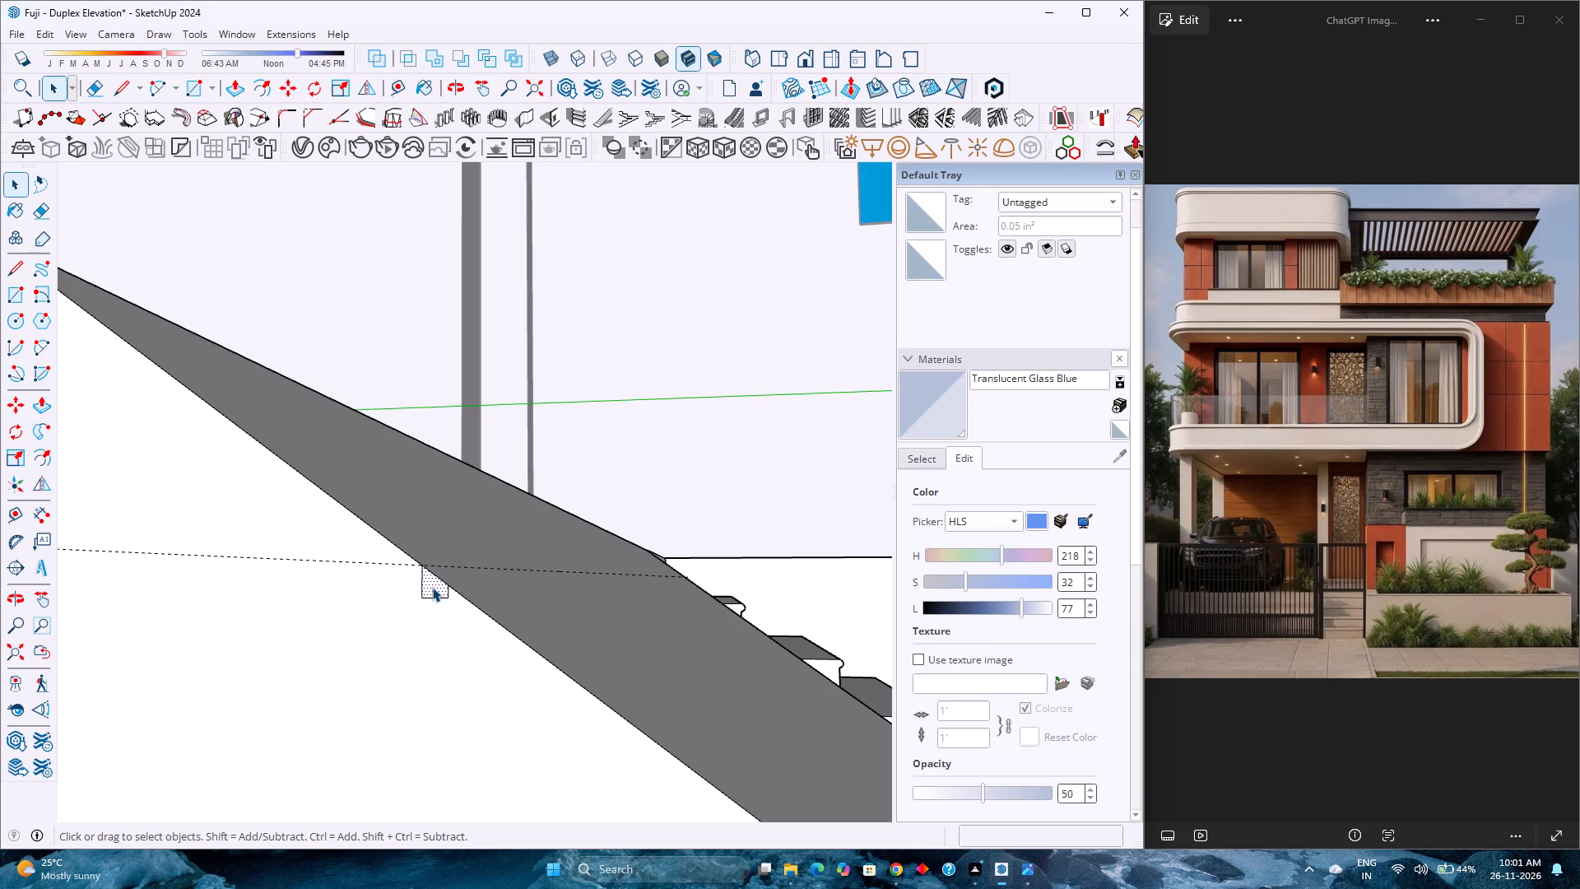
{"action": "middle_click_drag", "start_coordinate": [432, 587], "coordinate": [450, 636]}
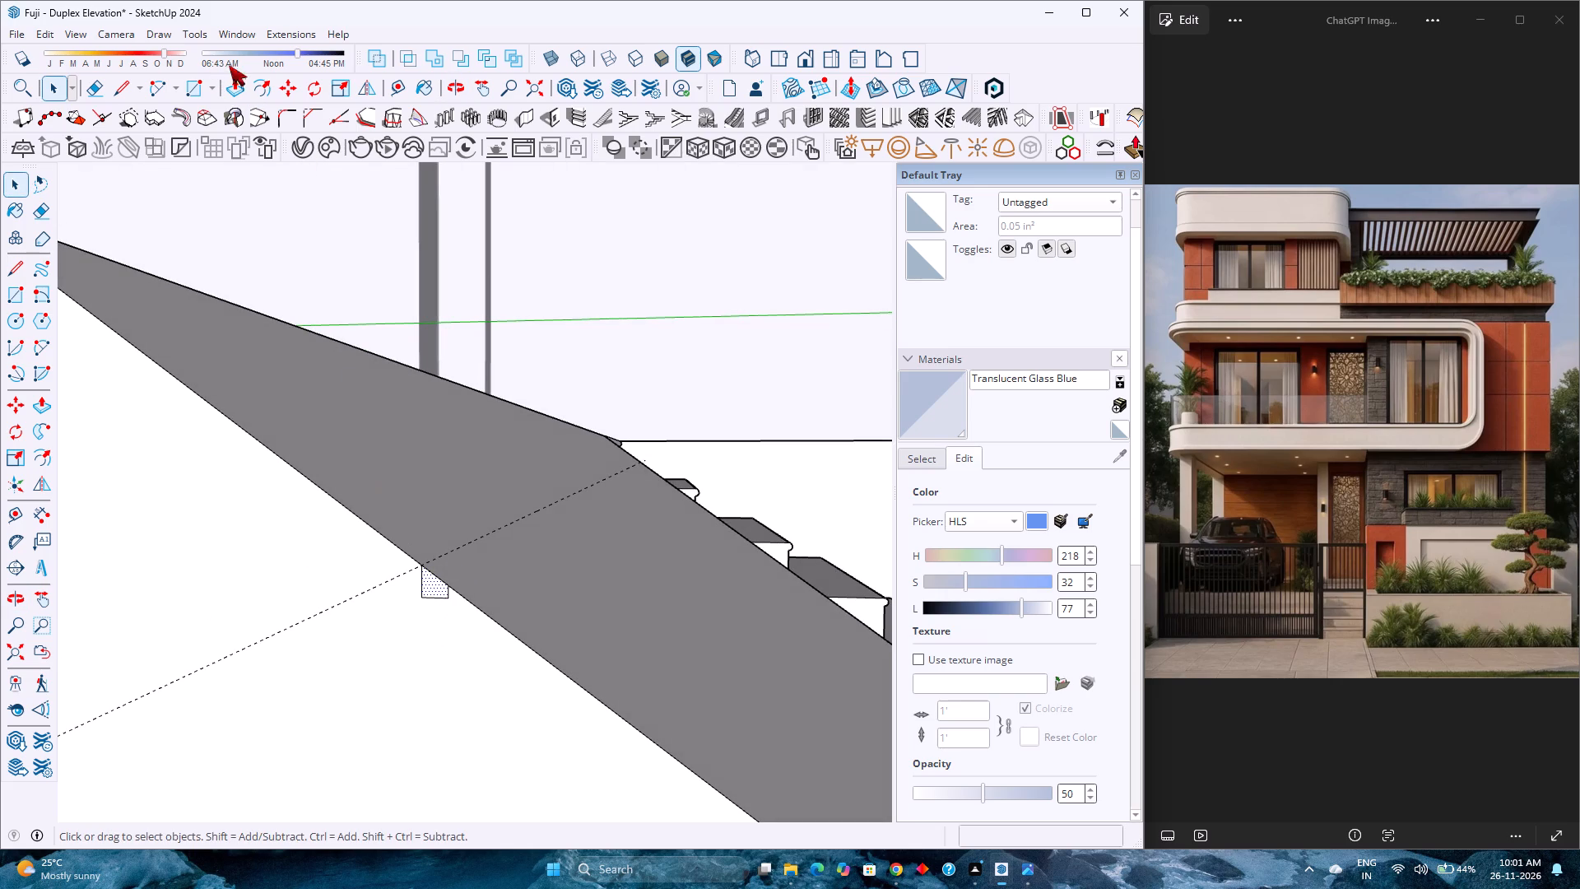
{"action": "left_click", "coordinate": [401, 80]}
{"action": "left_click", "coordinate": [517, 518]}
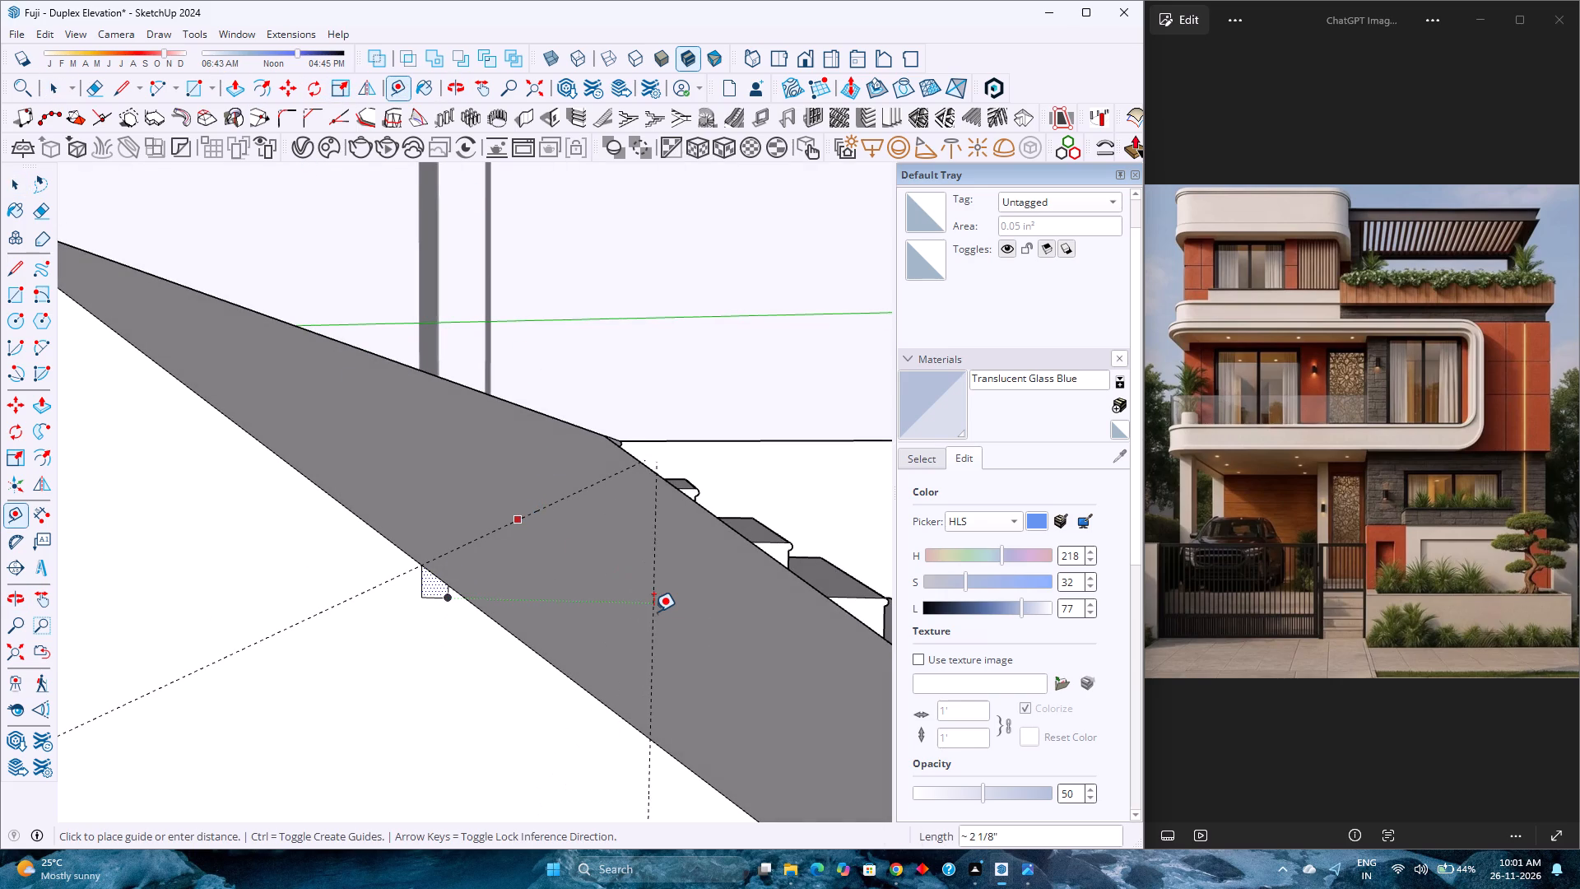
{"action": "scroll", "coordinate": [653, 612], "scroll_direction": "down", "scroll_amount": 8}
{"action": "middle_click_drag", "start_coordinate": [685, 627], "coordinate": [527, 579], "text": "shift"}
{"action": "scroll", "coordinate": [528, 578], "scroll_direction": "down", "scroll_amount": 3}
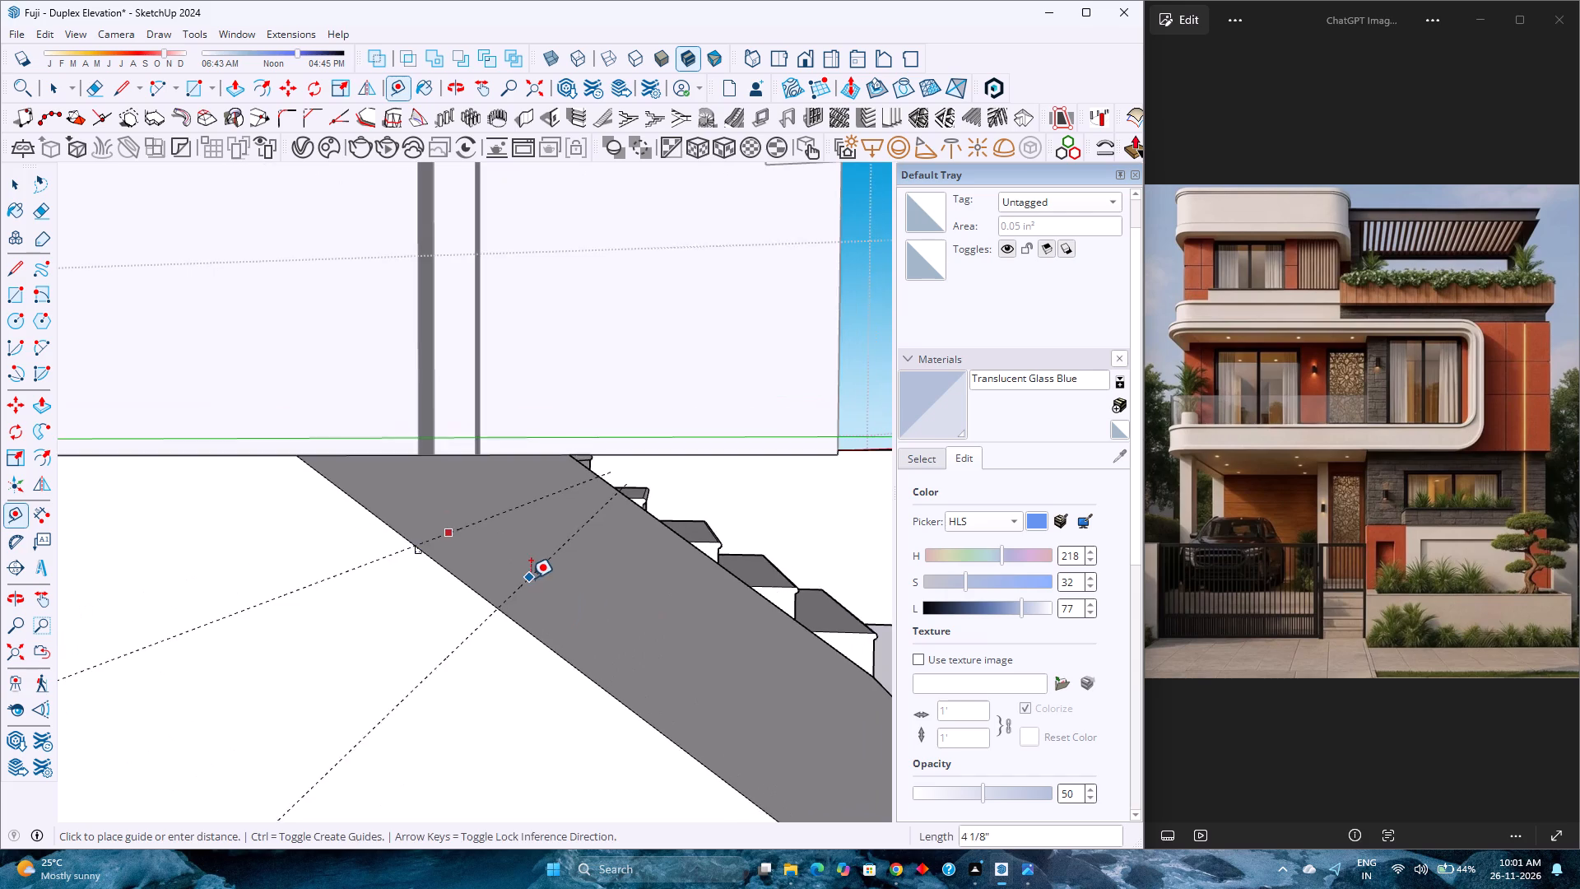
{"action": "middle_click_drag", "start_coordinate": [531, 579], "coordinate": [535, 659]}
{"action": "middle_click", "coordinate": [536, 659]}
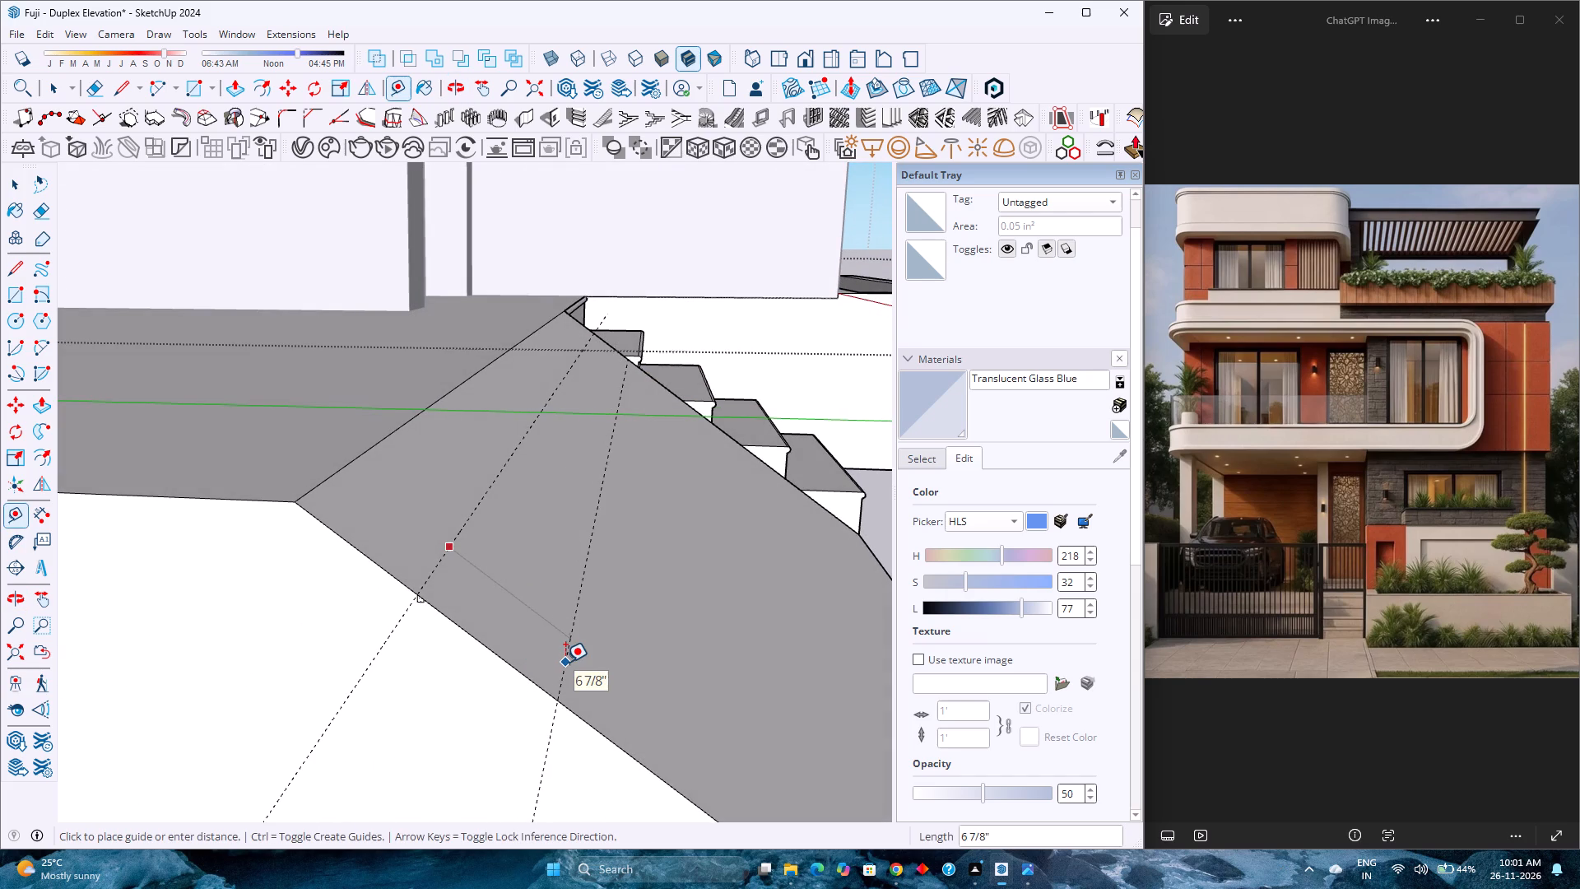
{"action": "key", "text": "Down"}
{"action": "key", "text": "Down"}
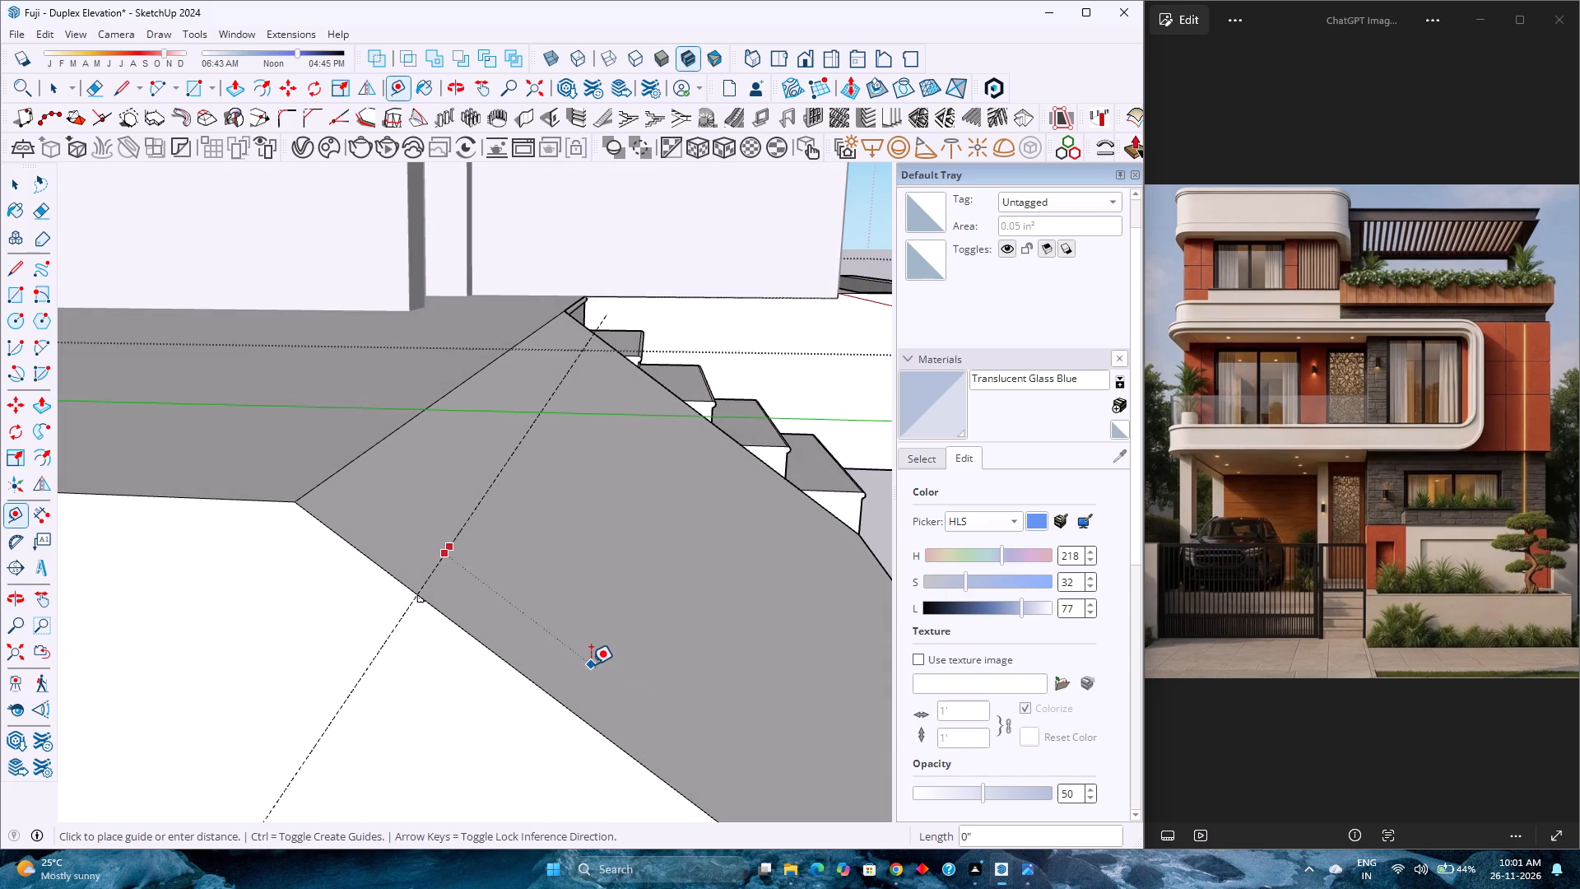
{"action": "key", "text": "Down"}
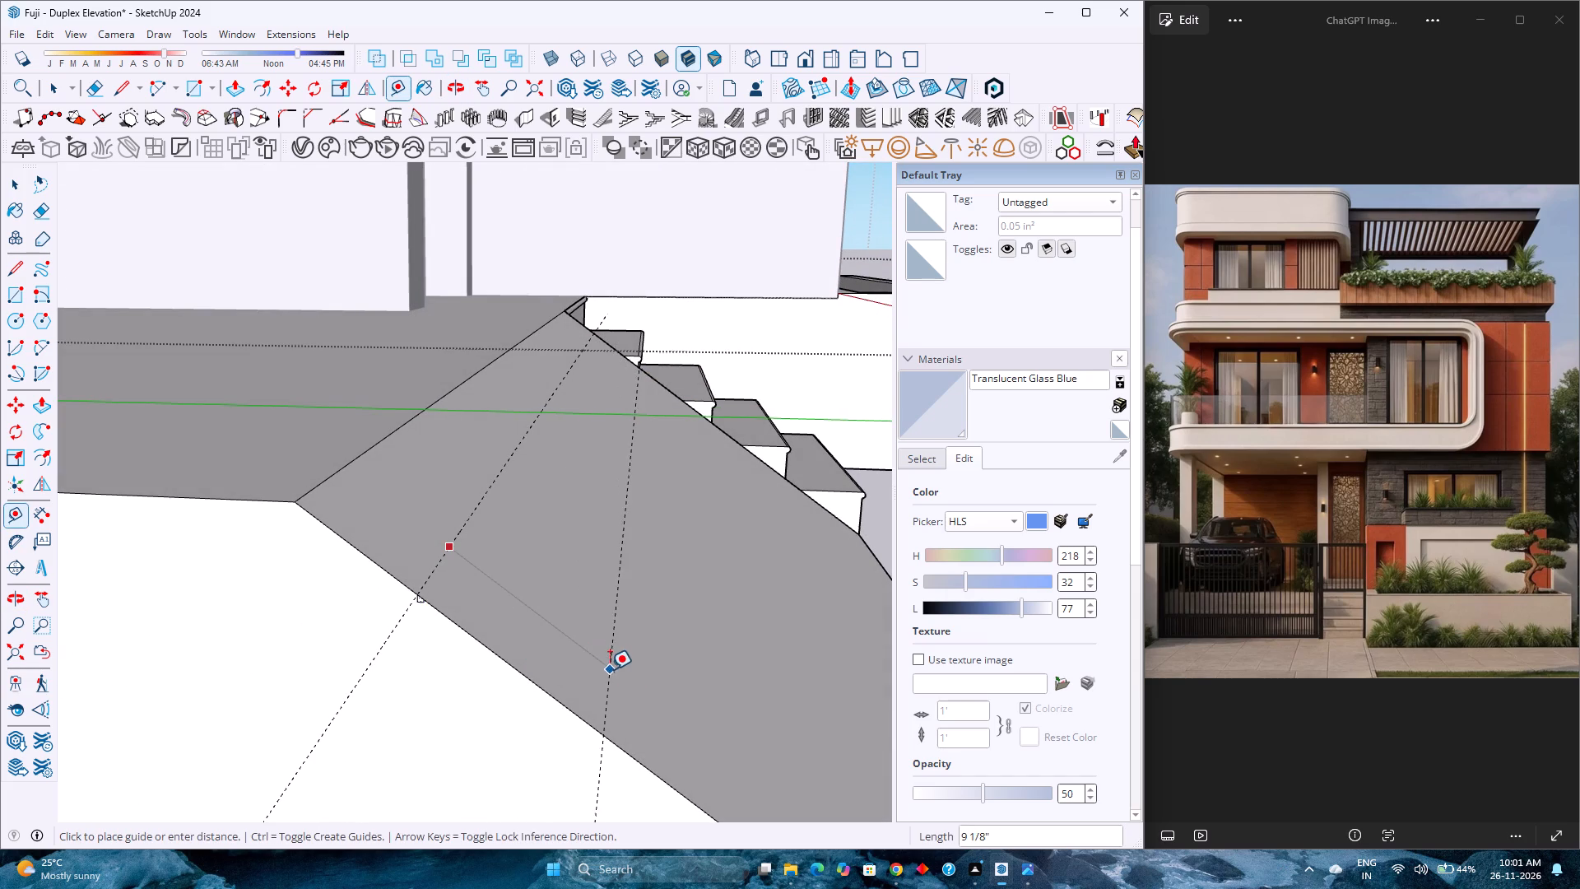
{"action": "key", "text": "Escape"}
Place a second guide parallel to the ramp's top edge, offset 1' down the slope.
{"action": "left_click", "coordinate": [342, 468]}
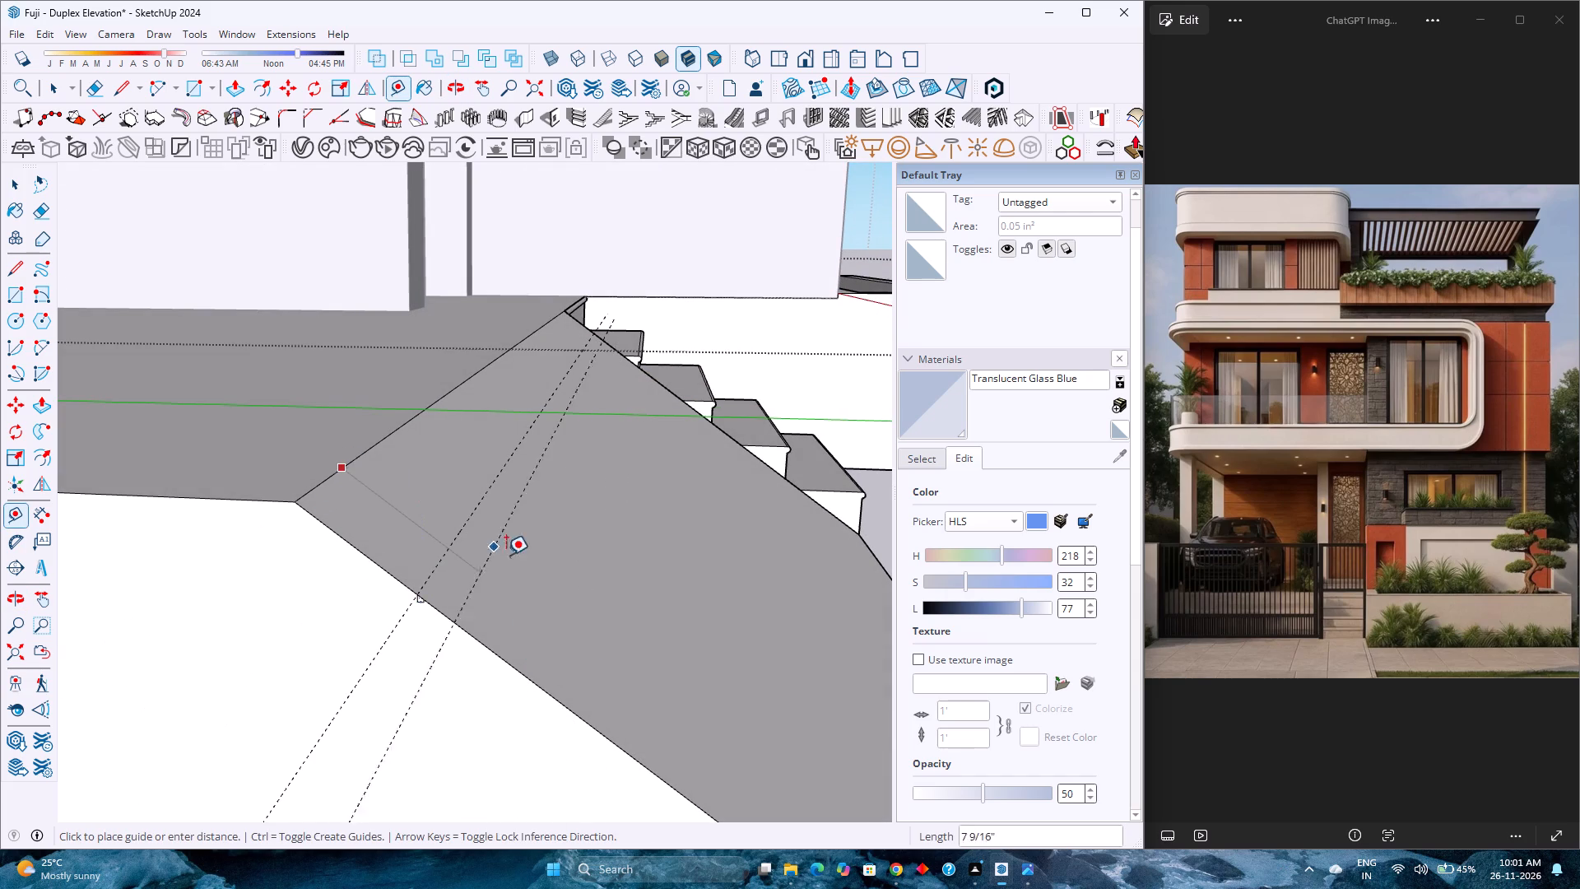
{"action": "type", "text": "1'"}
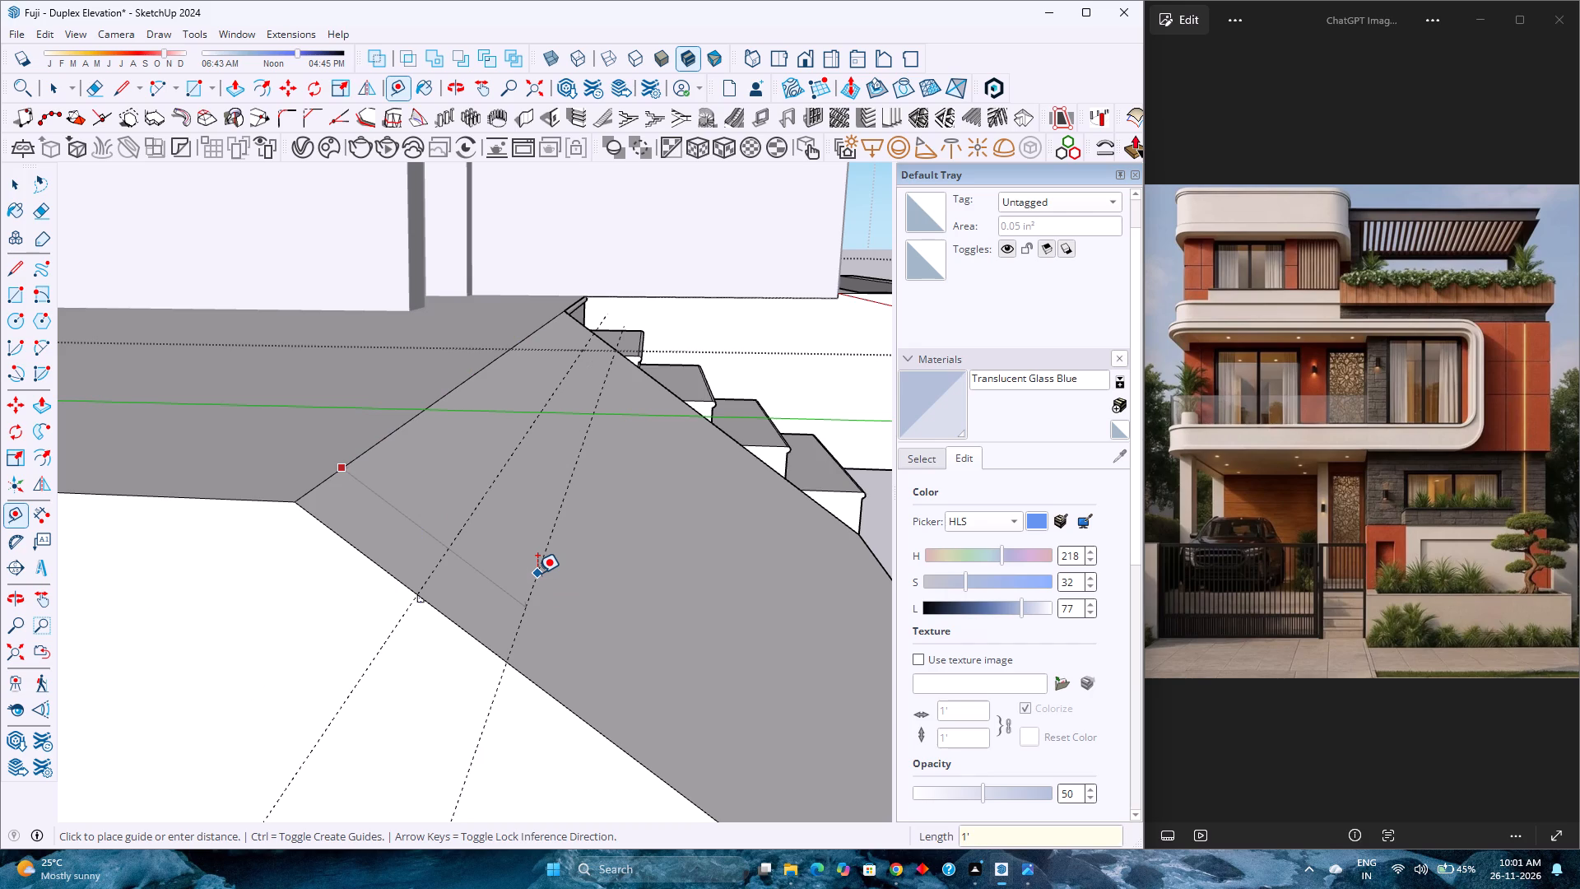
{"action": "key", "text": "Return"}
{"action": "key", "text": "space"}
Copy the notch face 6" down the slope, from the first guide's intersection with the ramp edge to the second guide's.
{"action": "scroll", "coordinate": [421, 586], "scroll_direction": "up", "scroll_amount": 4}
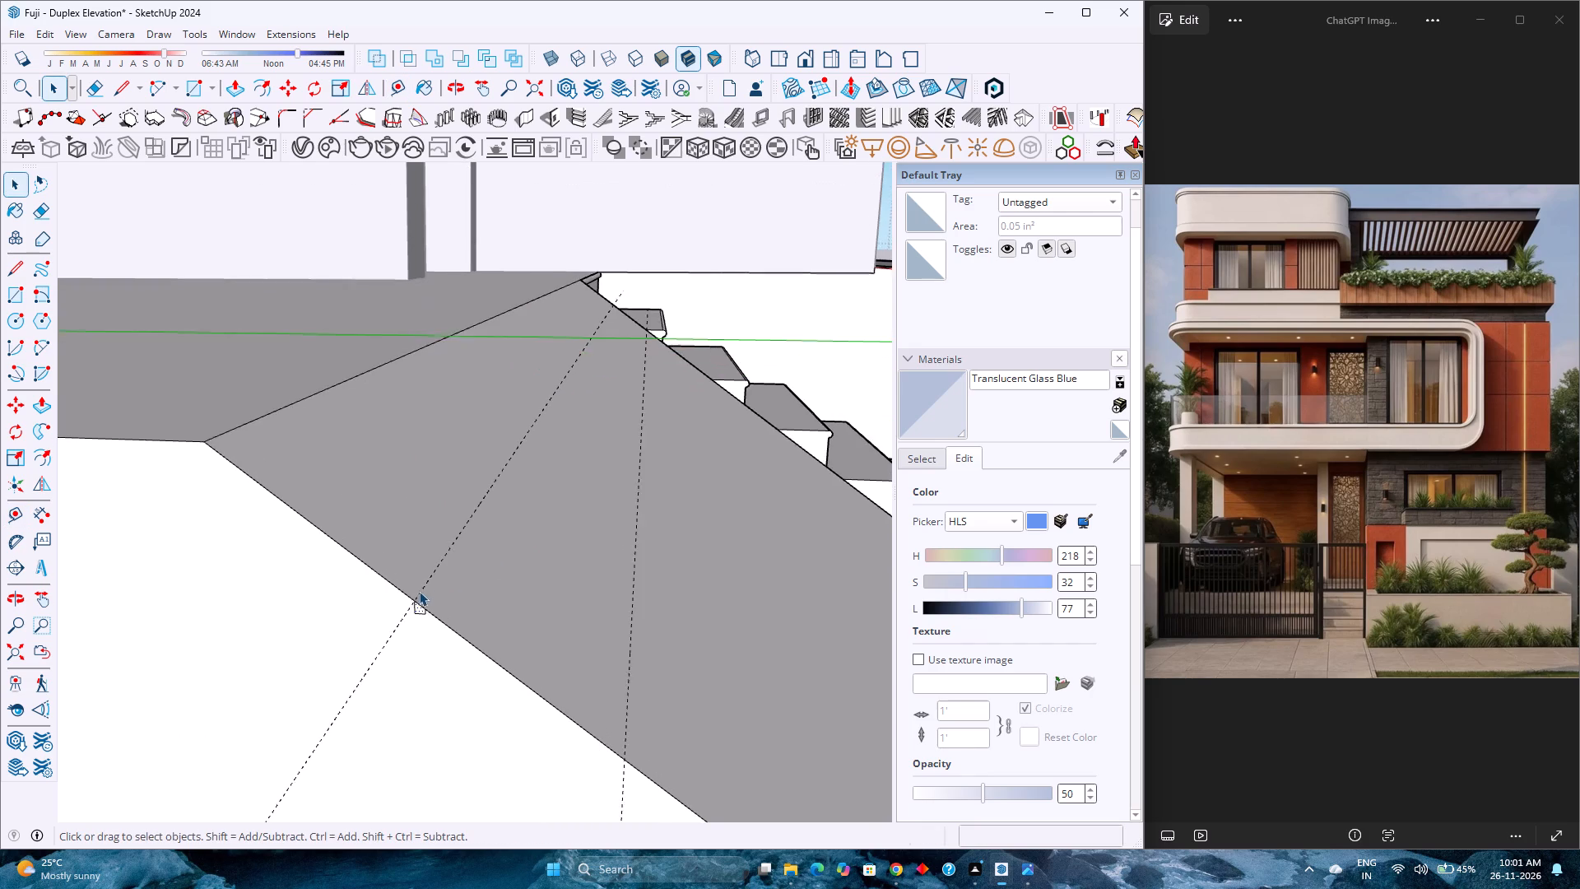
{"action": "scroll", "coordinate": [419, 591], "scroll_direction": "up", "scroll_amount": 8}
{"action": "key", "text": "m"}
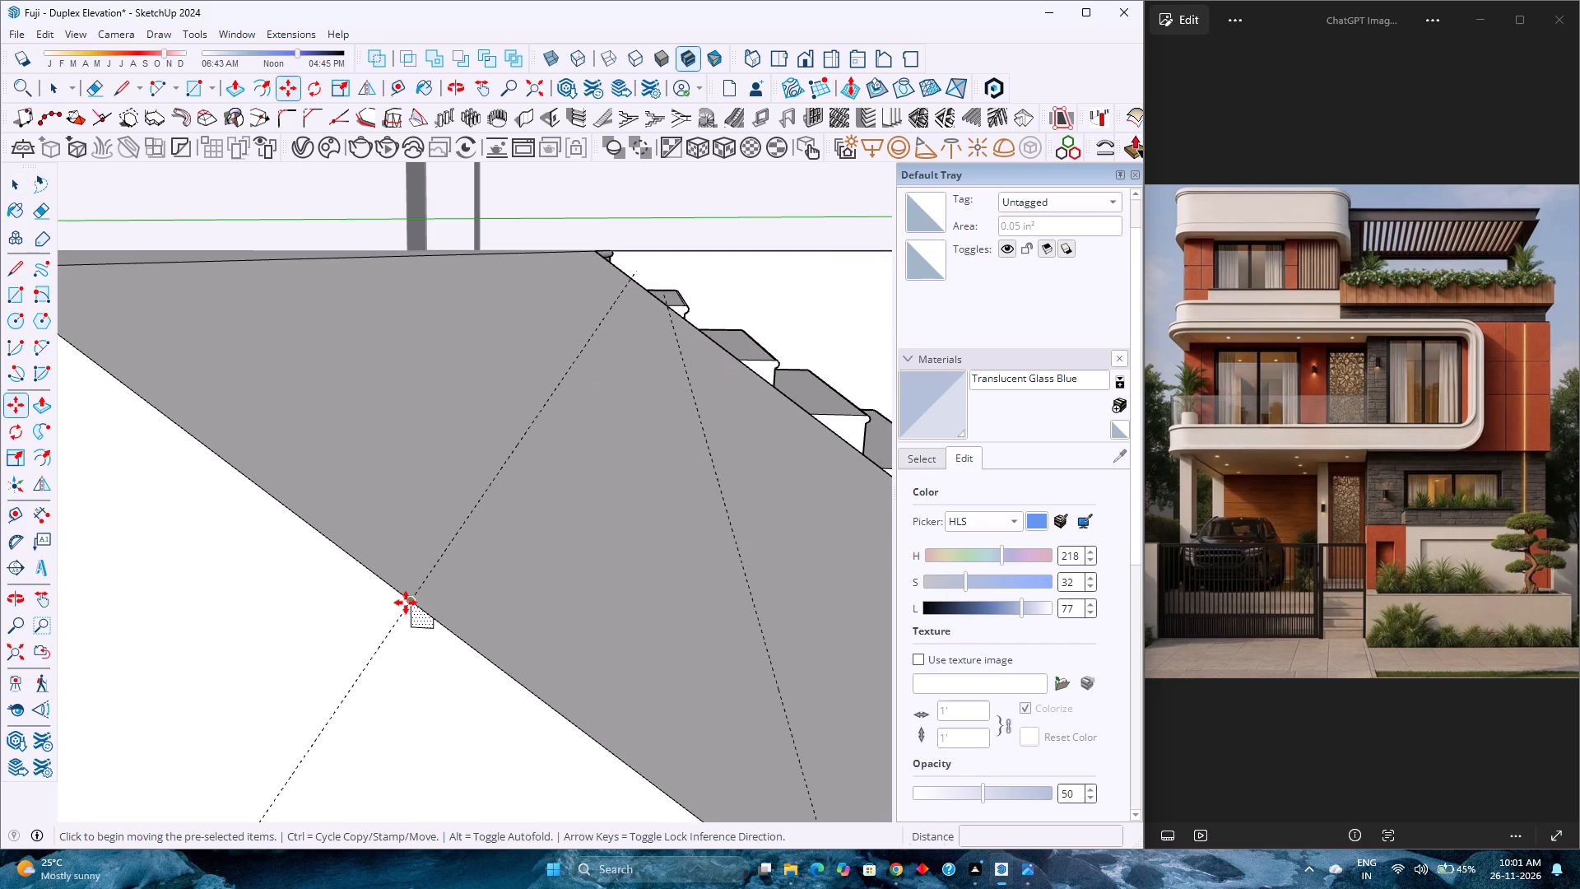
{"action": "left_click", "coordinate": [406, 603]}
{"action": "scroll", "coordinate": [411, 607], "scroll_direction": "down", "scroll_amount": 13}
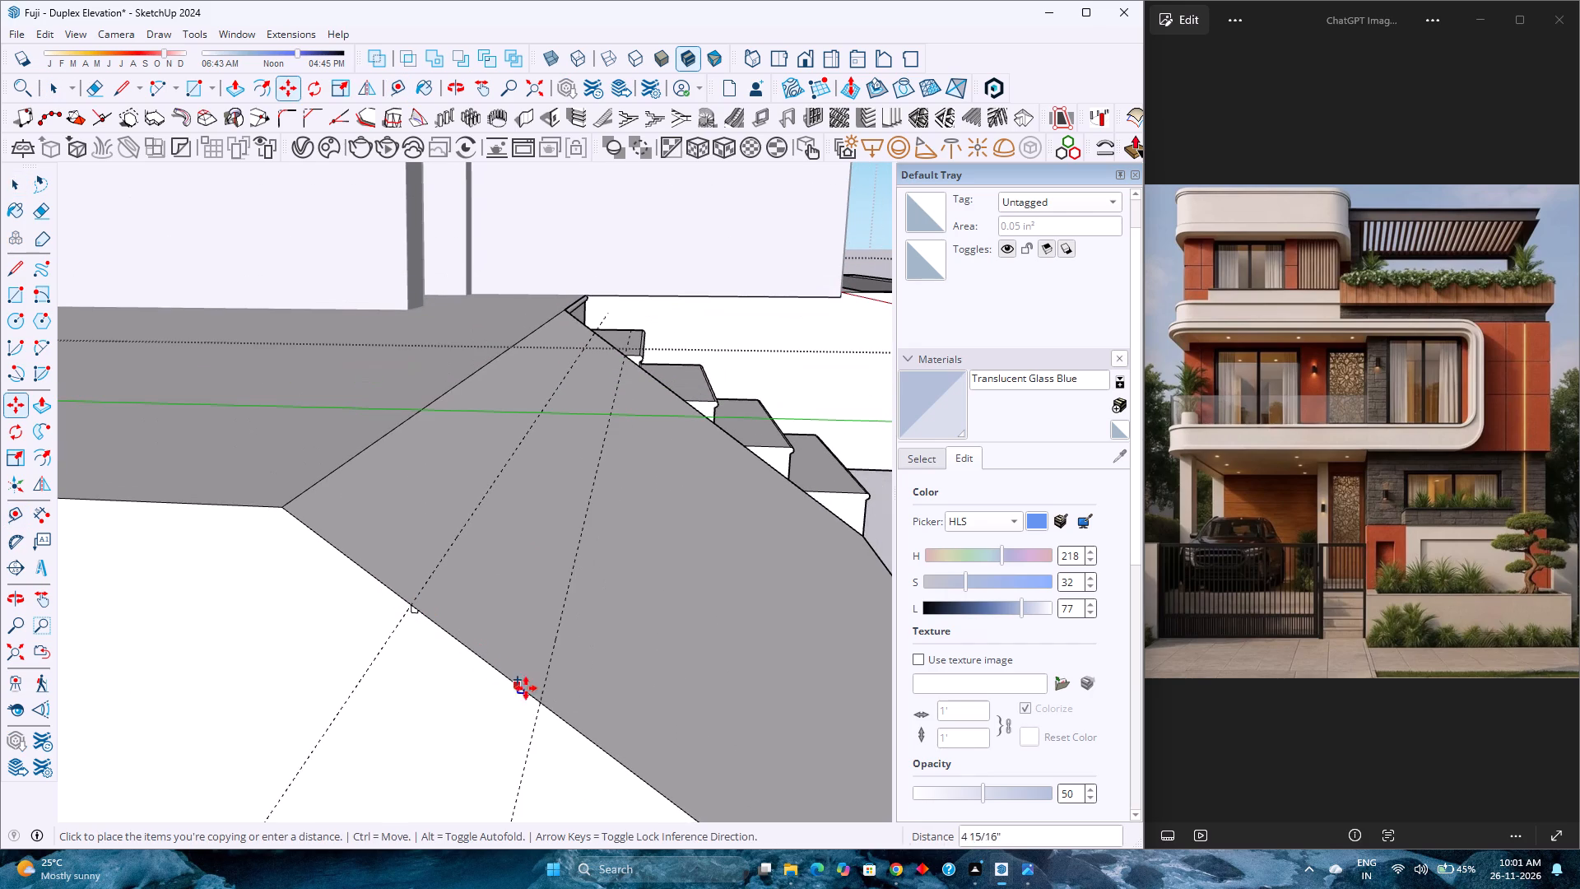
{"action": "scroll", "coordinate": [544, 710], "scroll_direction": "up", "scroll_amount": 12}
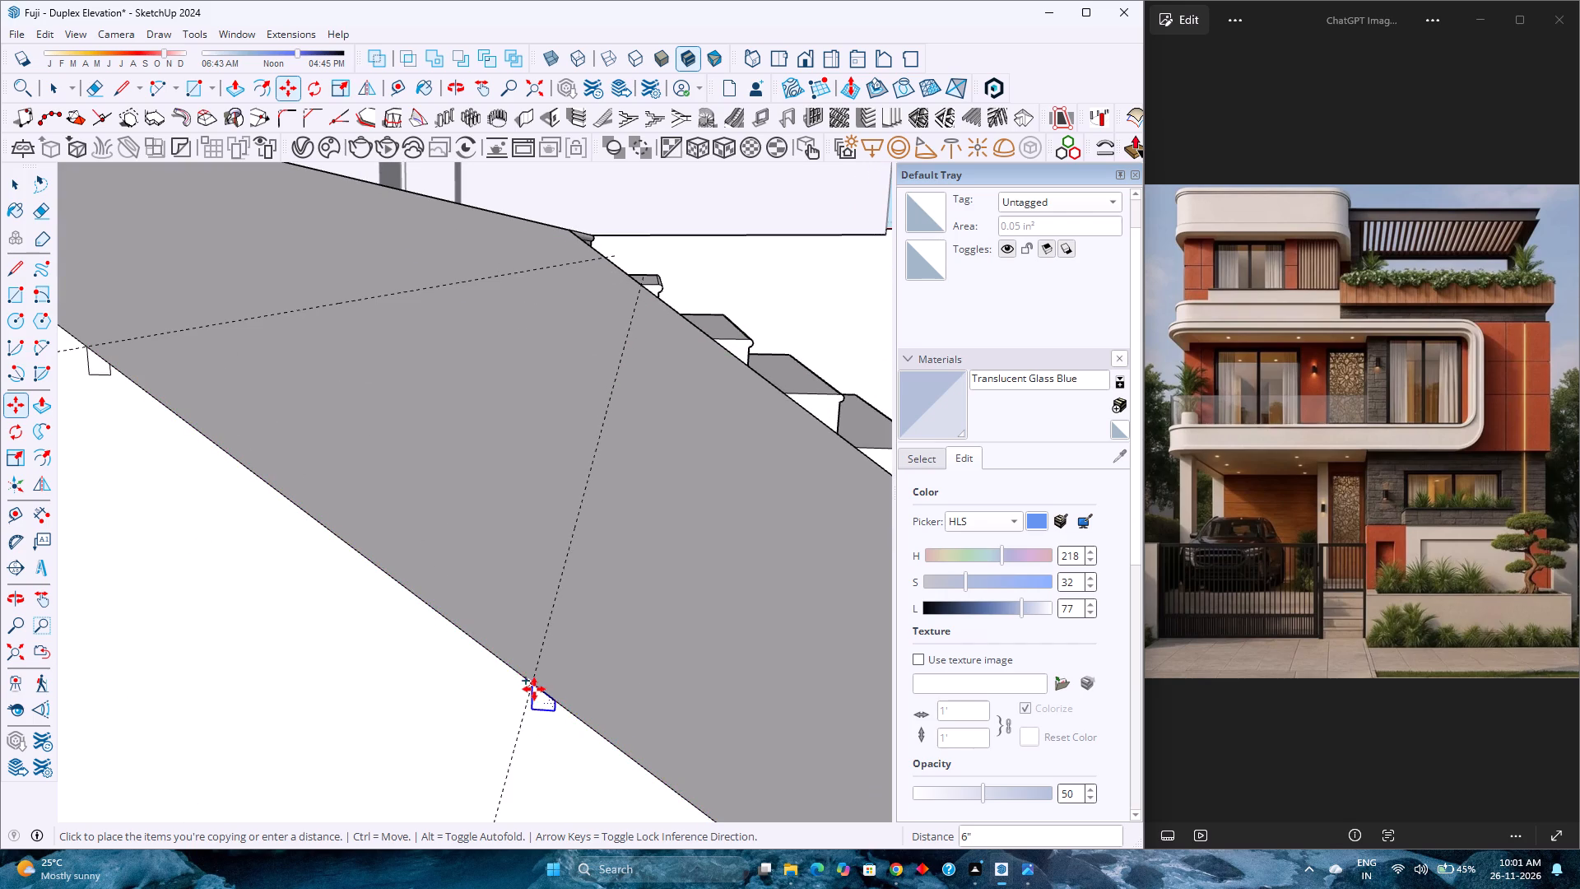
{"action": "left_click", "coordinate": [533, 685]}
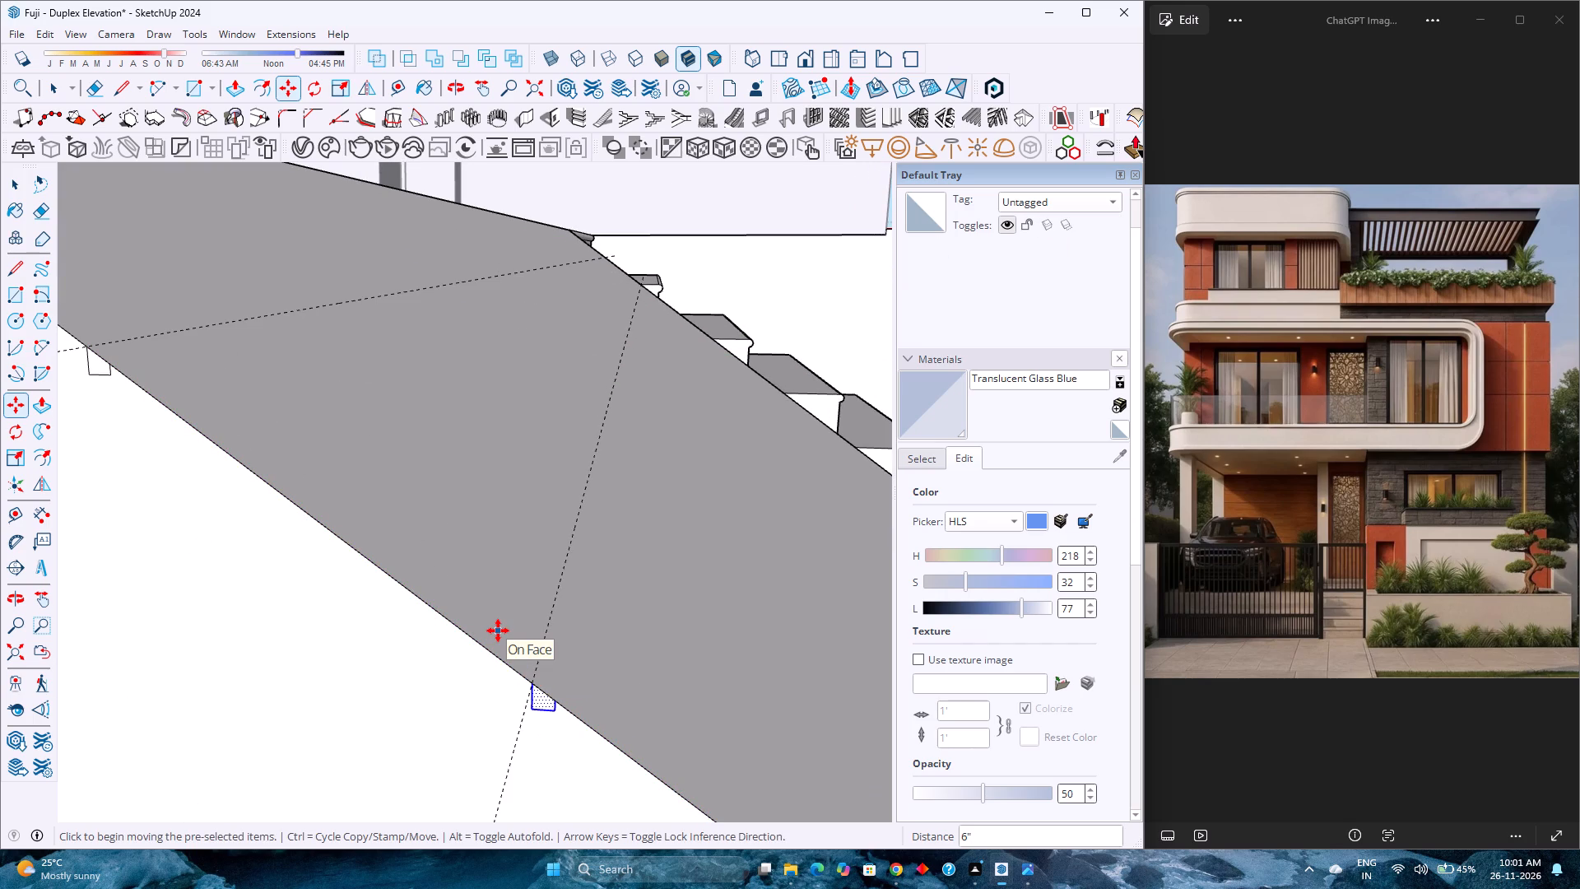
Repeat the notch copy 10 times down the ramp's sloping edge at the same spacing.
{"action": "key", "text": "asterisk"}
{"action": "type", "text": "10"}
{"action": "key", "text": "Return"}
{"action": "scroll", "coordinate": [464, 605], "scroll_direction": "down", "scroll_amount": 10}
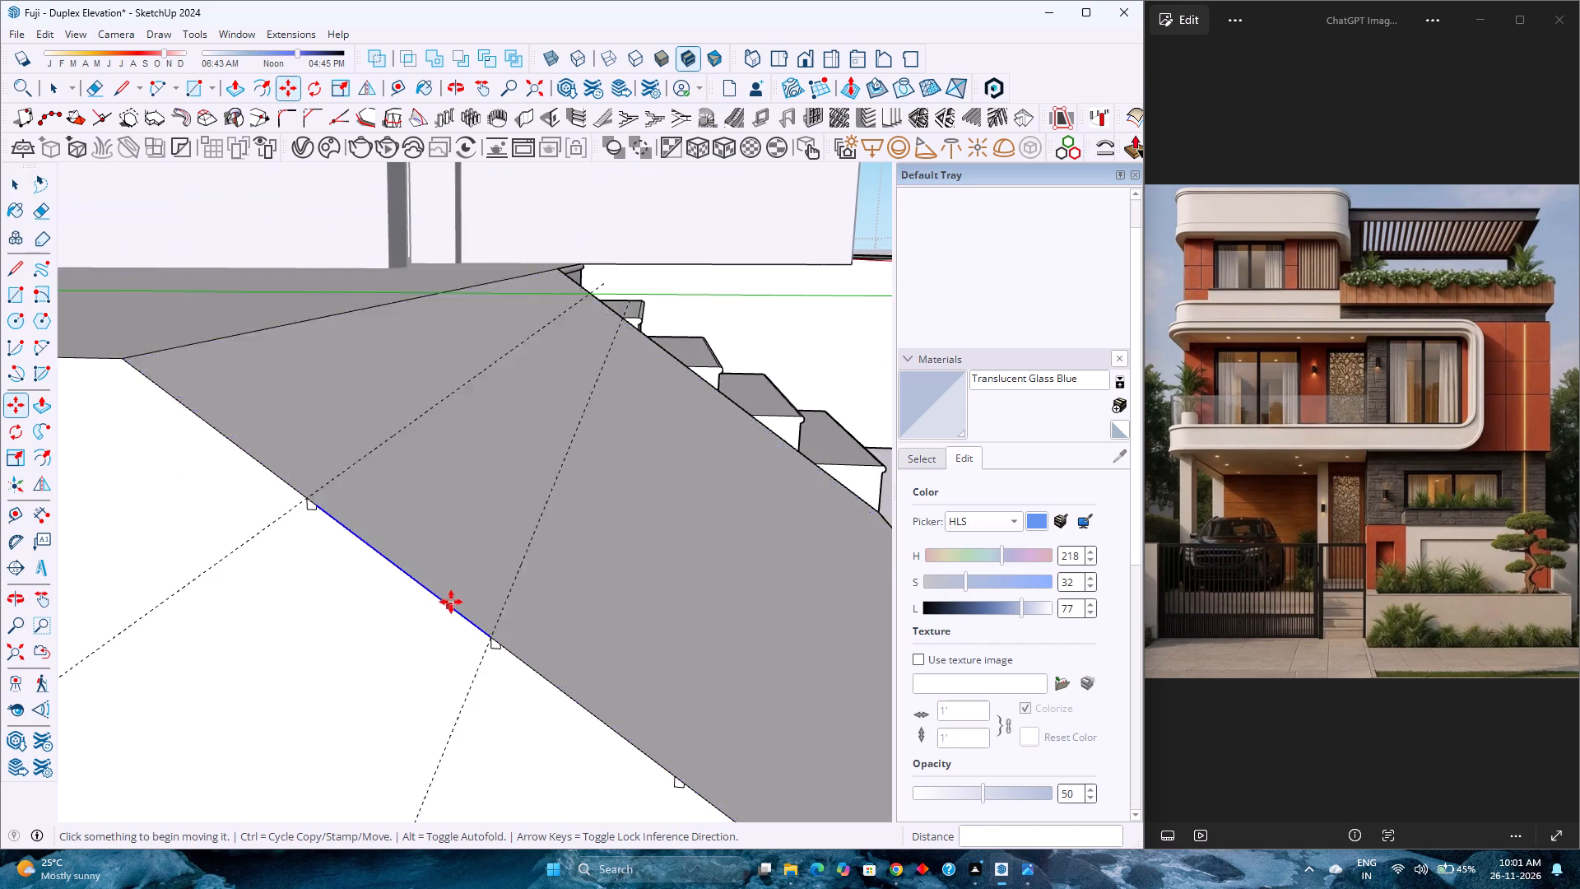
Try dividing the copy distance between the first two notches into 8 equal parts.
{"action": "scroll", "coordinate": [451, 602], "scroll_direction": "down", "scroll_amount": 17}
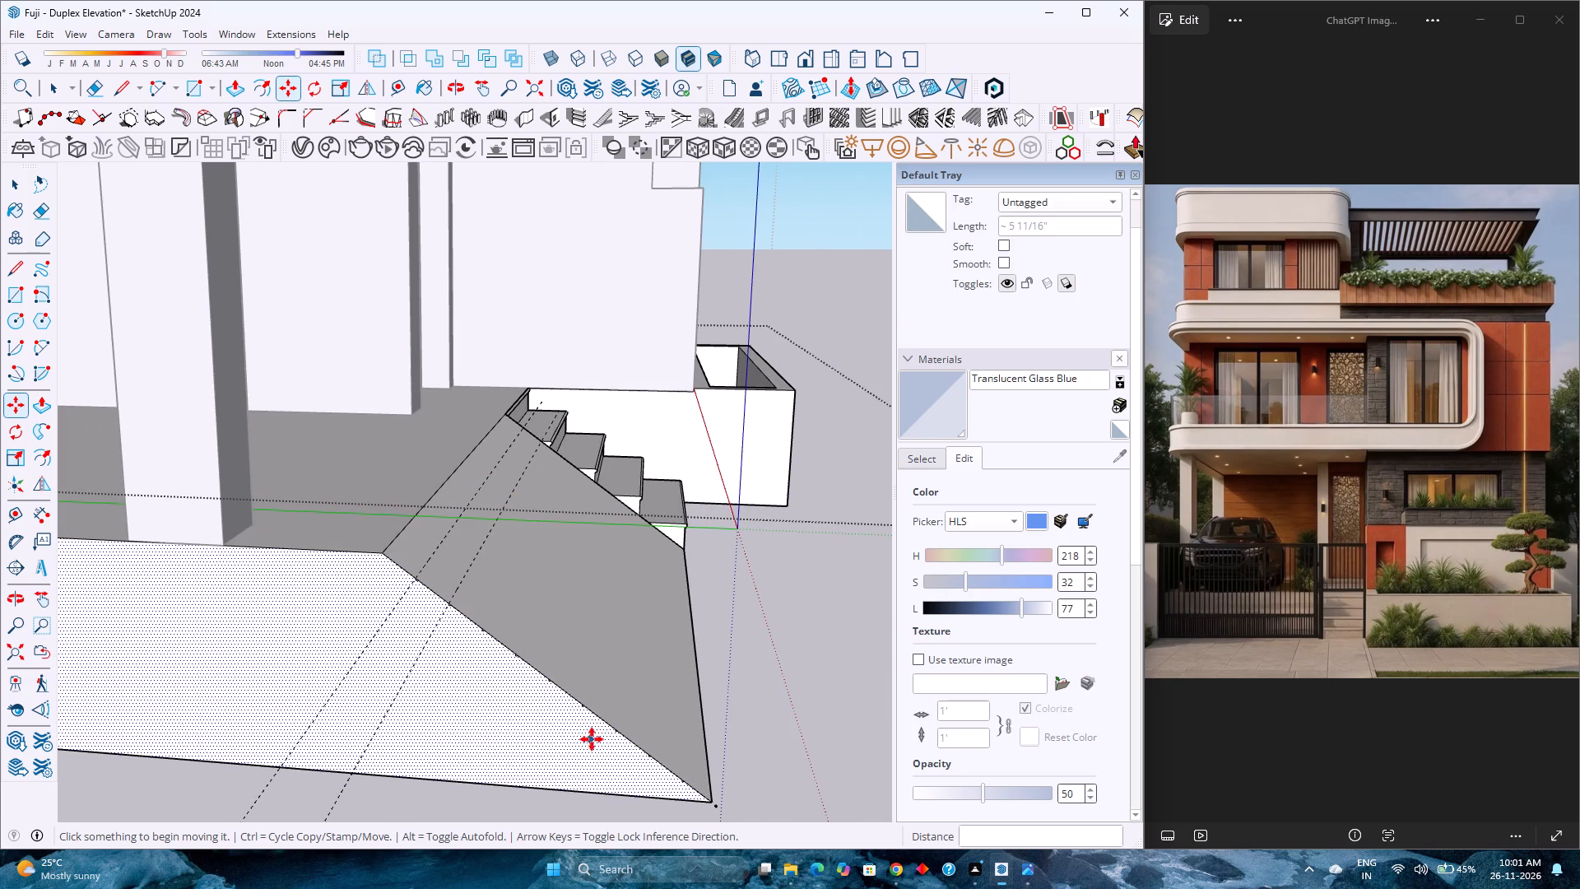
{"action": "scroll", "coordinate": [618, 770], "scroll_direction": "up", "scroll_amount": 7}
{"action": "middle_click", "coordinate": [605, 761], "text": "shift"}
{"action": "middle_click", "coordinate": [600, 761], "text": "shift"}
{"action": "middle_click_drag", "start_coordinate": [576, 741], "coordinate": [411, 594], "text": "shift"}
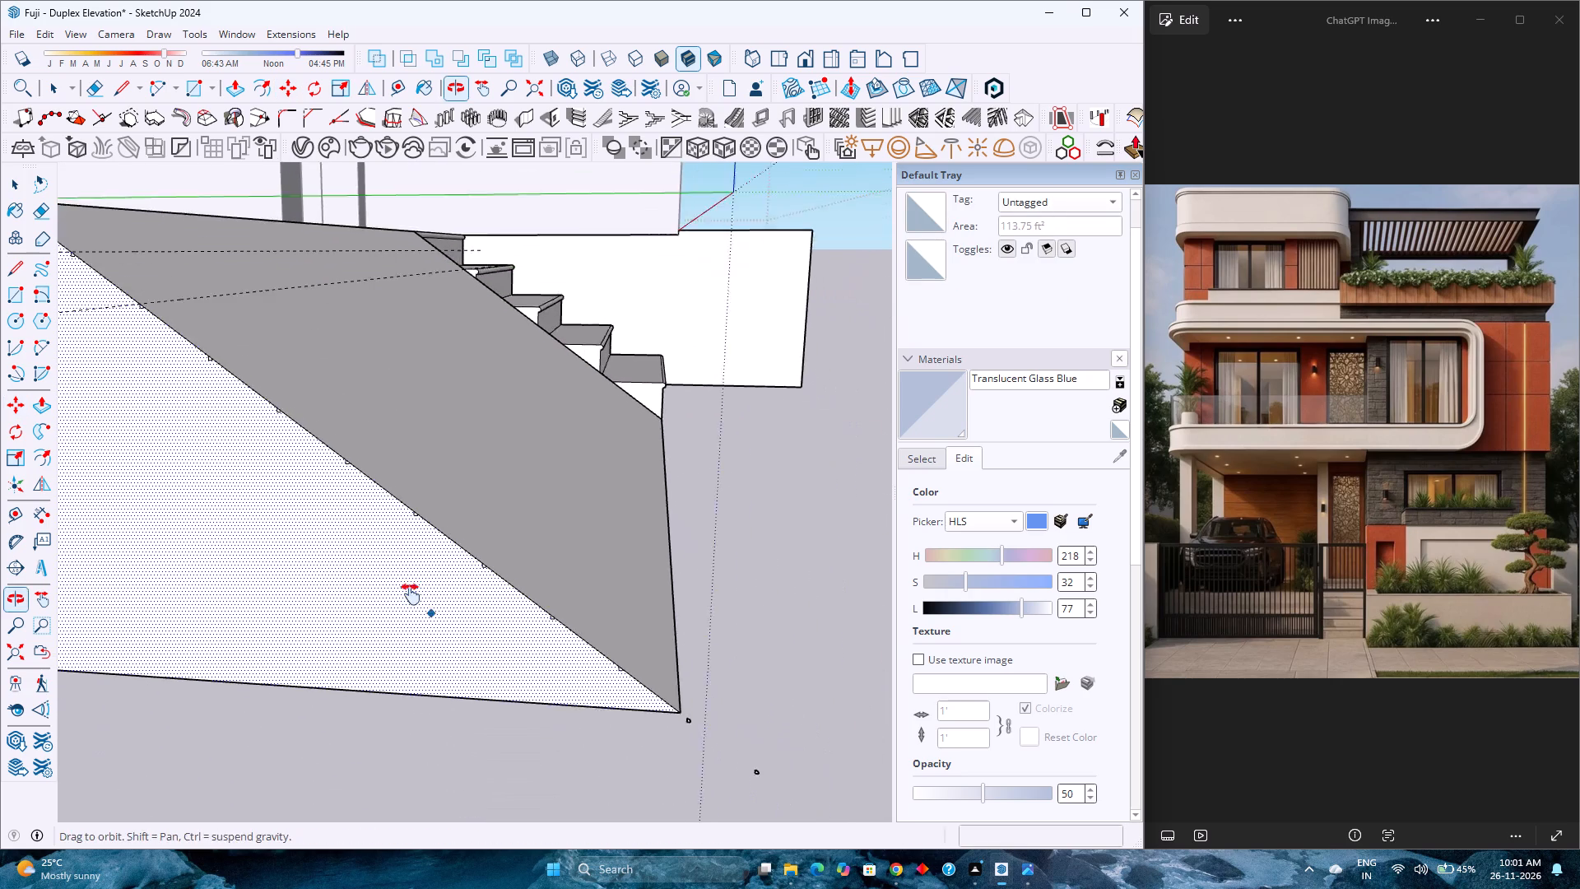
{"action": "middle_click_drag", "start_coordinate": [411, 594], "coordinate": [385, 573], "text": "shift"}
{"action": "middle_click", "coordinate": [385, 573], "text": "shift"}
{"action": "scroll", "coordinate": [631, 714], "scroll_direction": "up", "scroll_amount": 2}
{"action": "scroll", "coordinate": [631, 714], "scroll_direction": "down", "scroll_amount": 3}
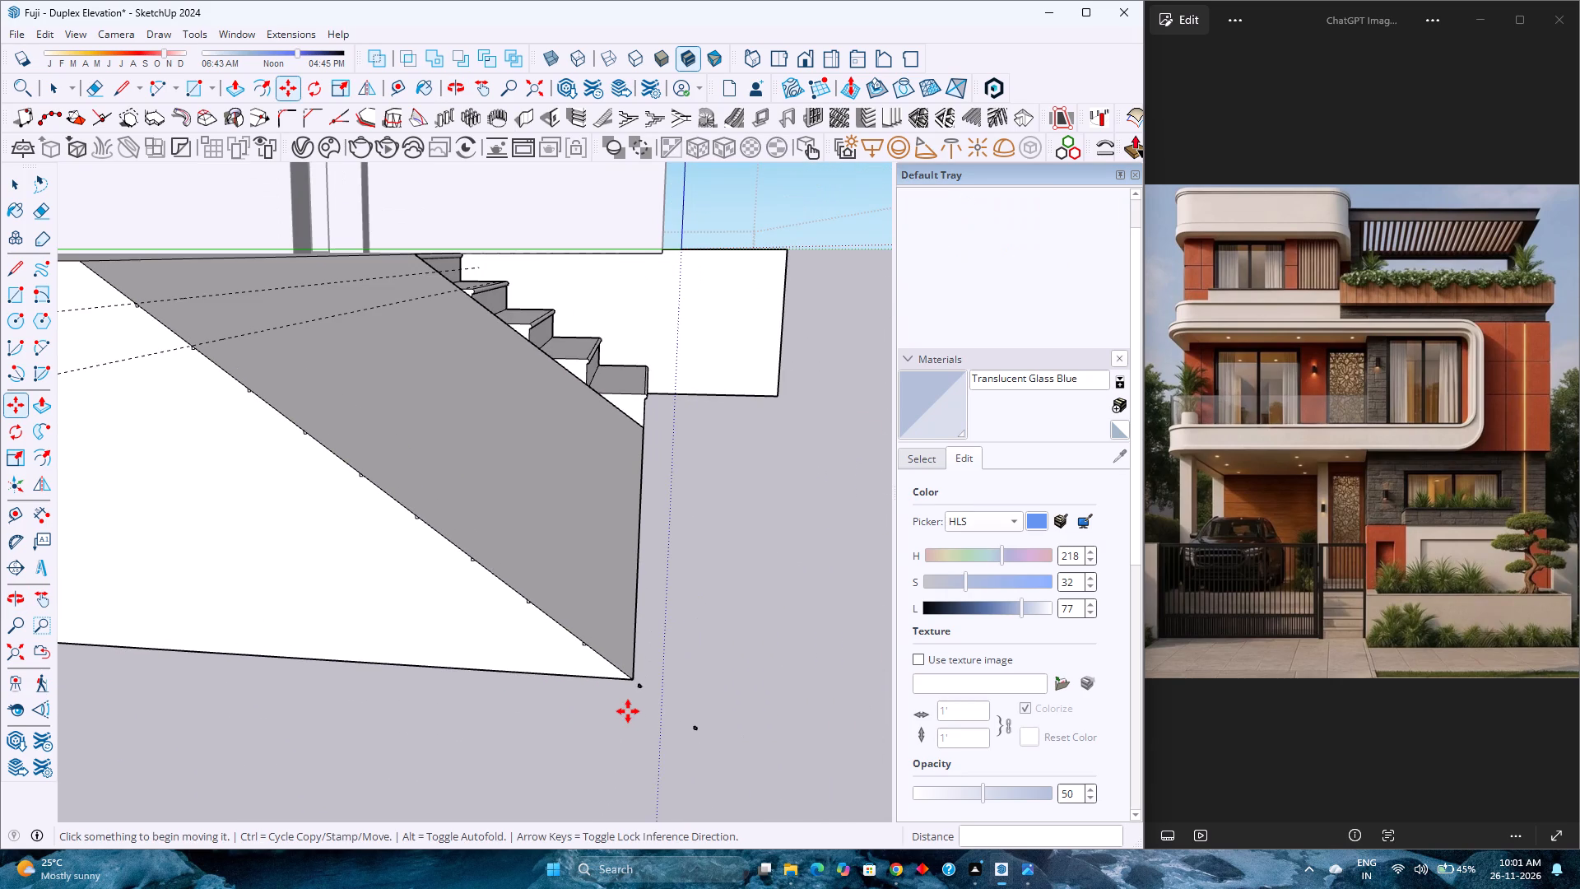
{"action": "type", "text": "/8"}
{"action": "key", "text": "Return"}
Set the notch array to 8 copies down the ramp's sloping edge, spaced at the full copy distance.
{"action": "type", "text": "*8"}
{"action": "key", "text": "Return"}
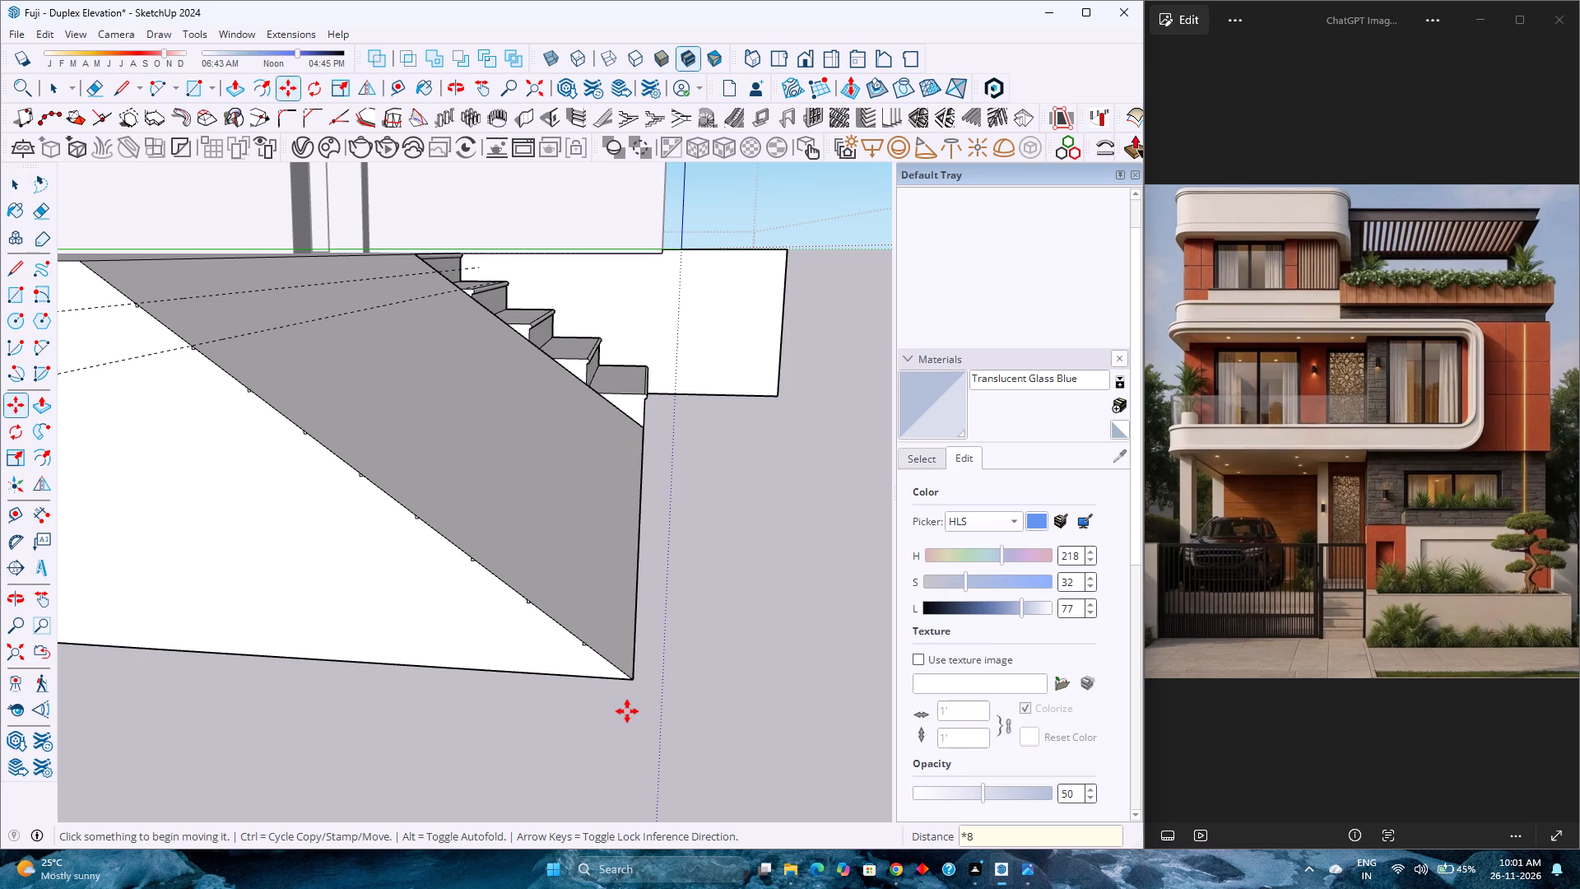
{"action": "key", "text": "space"}
Push the lowest notch face 11' across the ramp's full width to cut a groove ending beside the entrance steps.
{"action": "scroll", "coordinate": [601, 682], "scroll_direction": "up", "scroll_amount": 5}
{"action": "scroll", "coordinate": [614, 674], "scroll_direction": "down", "scroll_amount": 3}
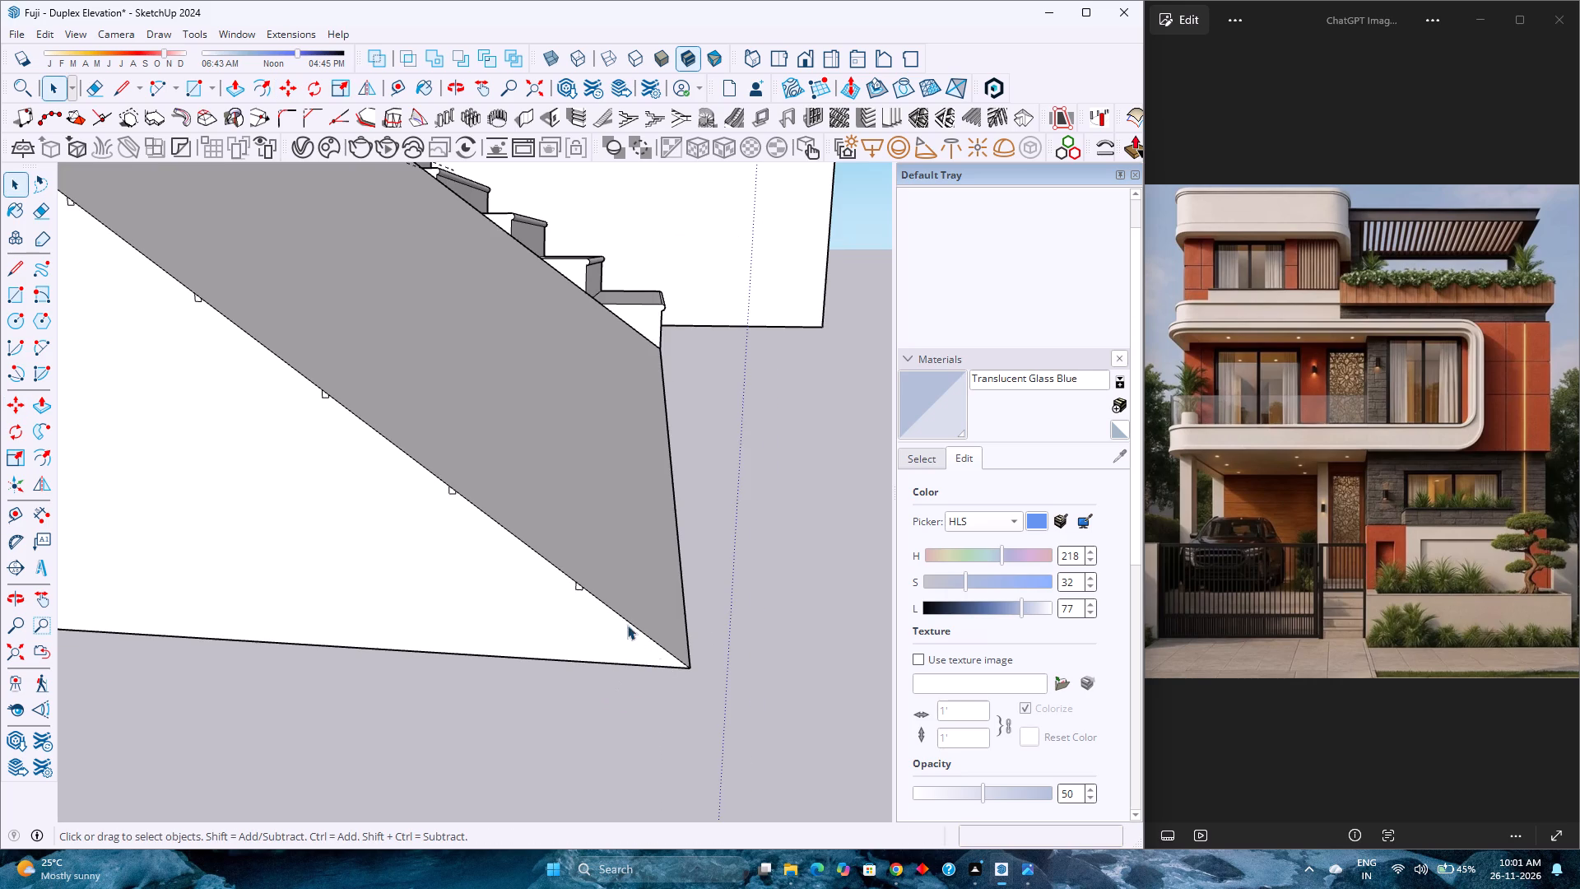
{"action": "key", "text": "p"}
{"action": "scroll", "coordinate": [579, 596], "scroll_direction": "up", "scroll_amount": 3}
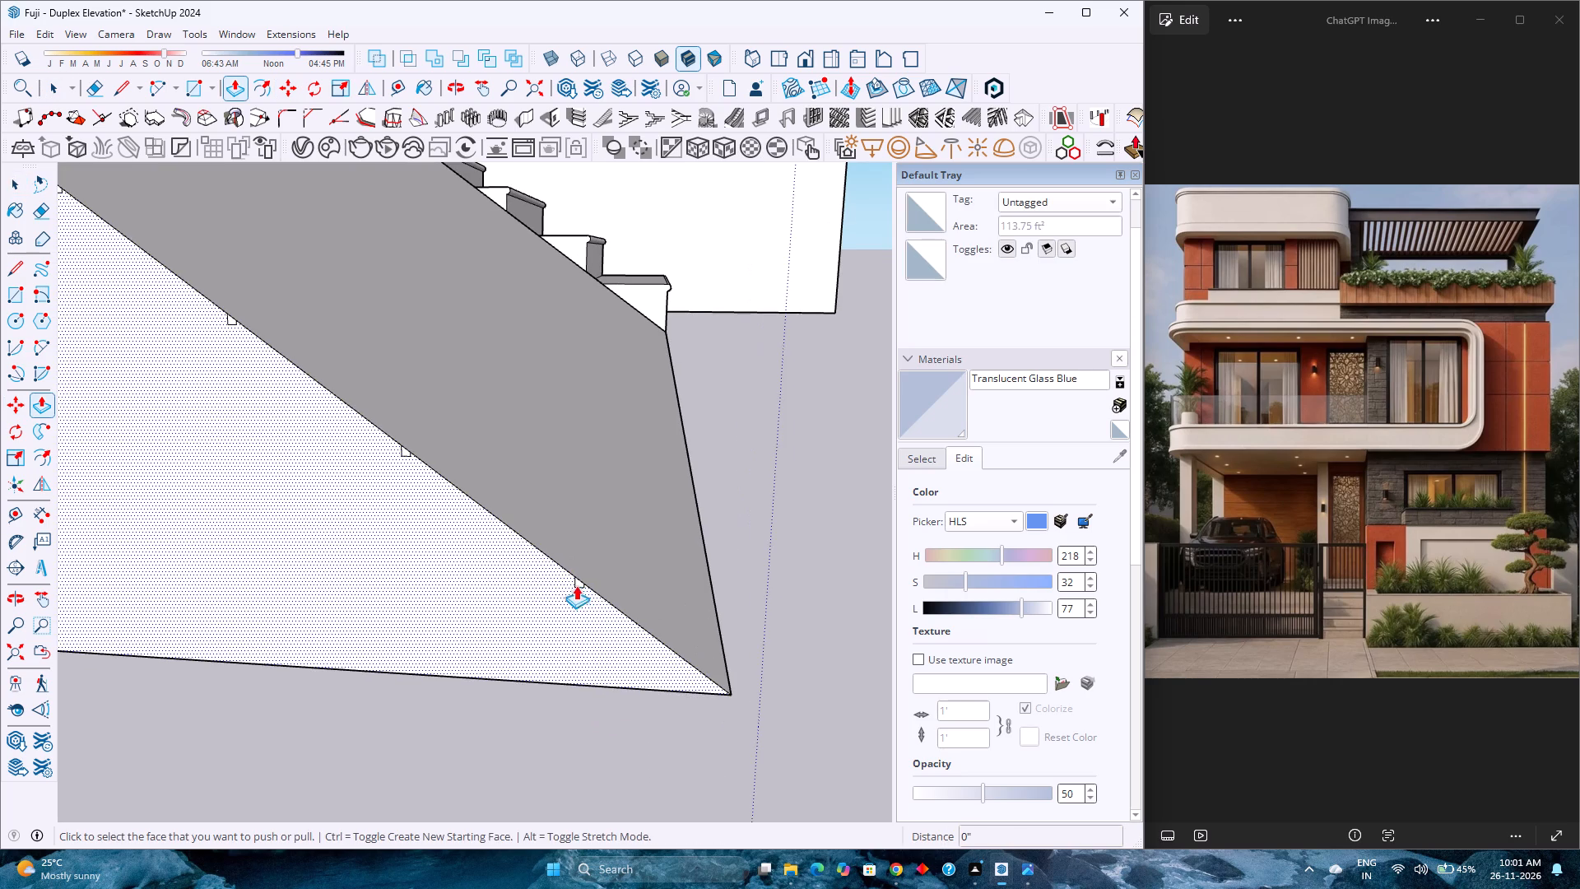
{"action": "left_click", "coordinate": [576, 581]}
{"action": "scroll", "coordinate": [565, 293], "scroll_direction": "down", "scroll_amount": 5}
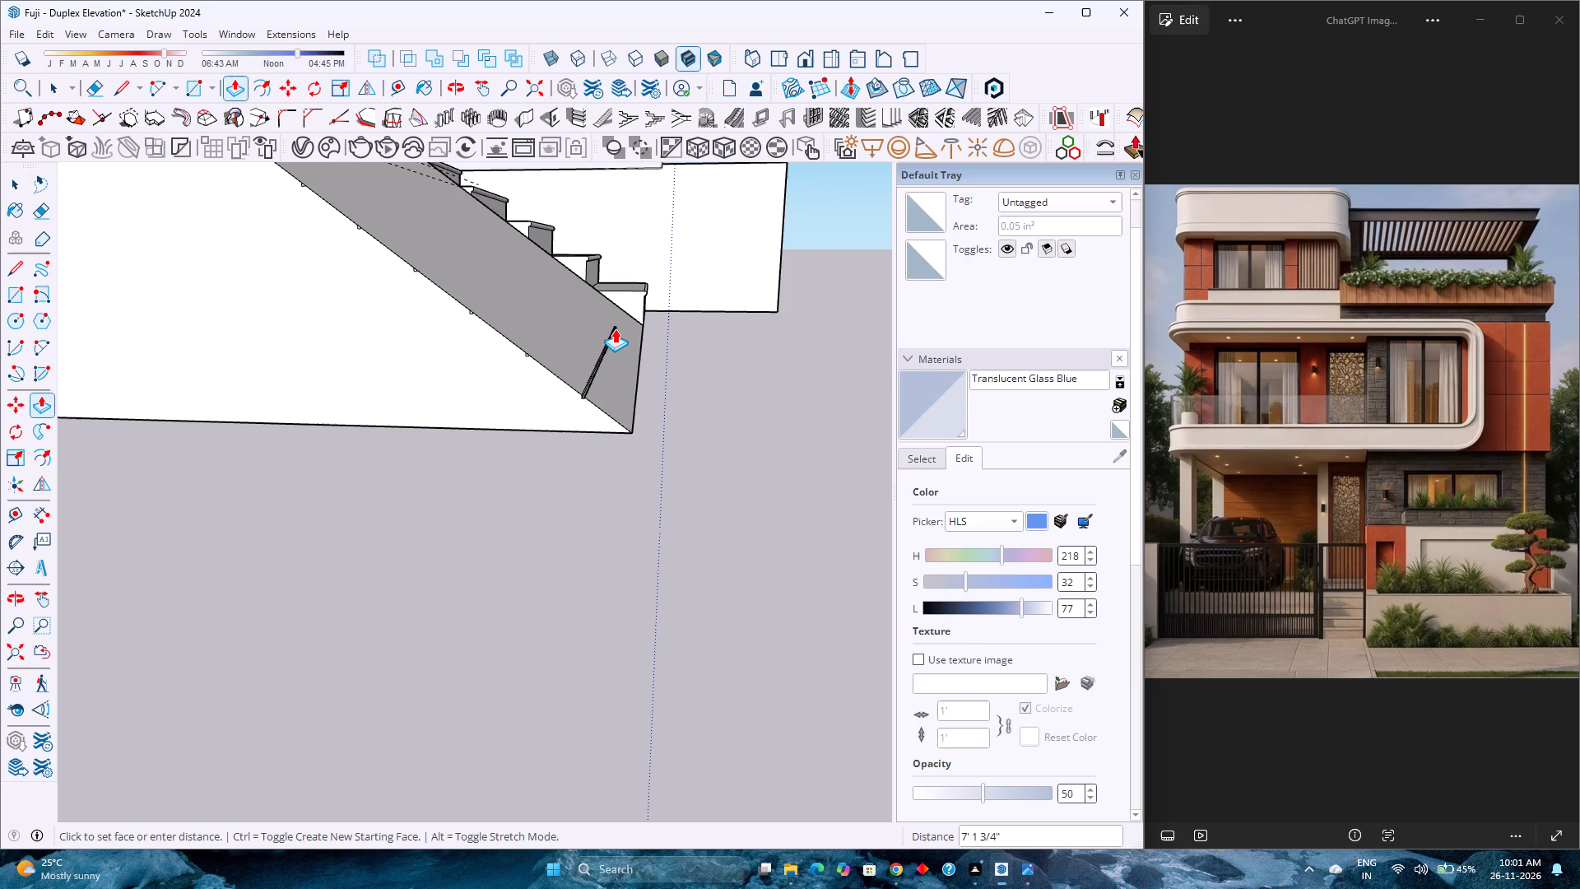
{"action": "scroll", "coordinate": [615, 328], "scroll_direction": "up", "scroll_amount": 7}
{"action": "scroll", "coordinate": [615, 328], "scroll_direction": "down", "scroll_amount": 4}
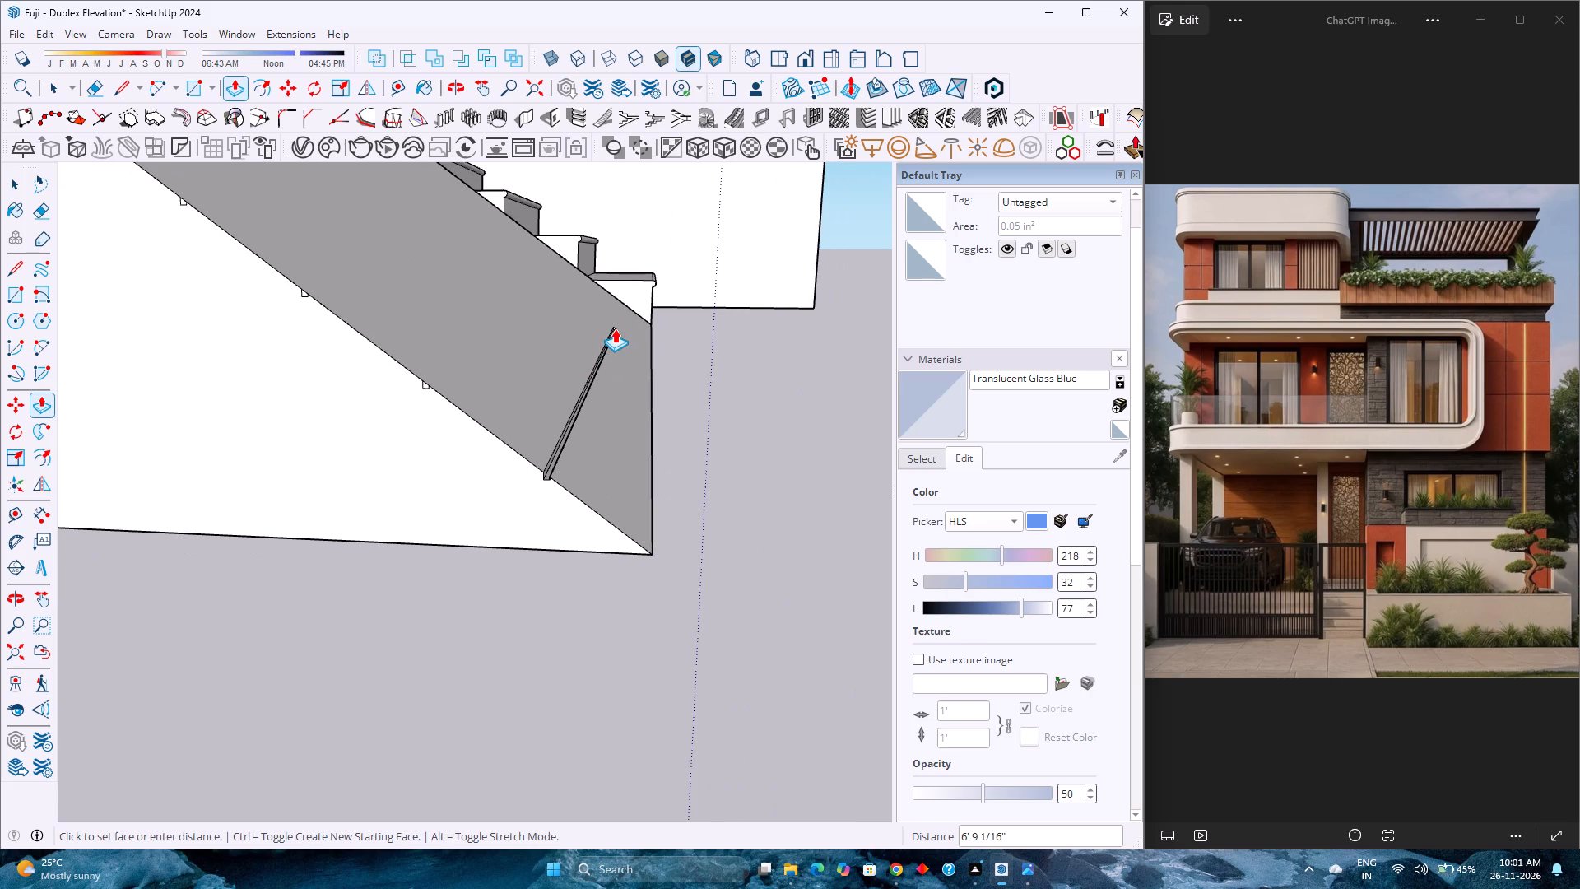
{"action": "scroll", "coordinate": [639, 300], "scroll_direction": "up", "scroll_amount": 2}
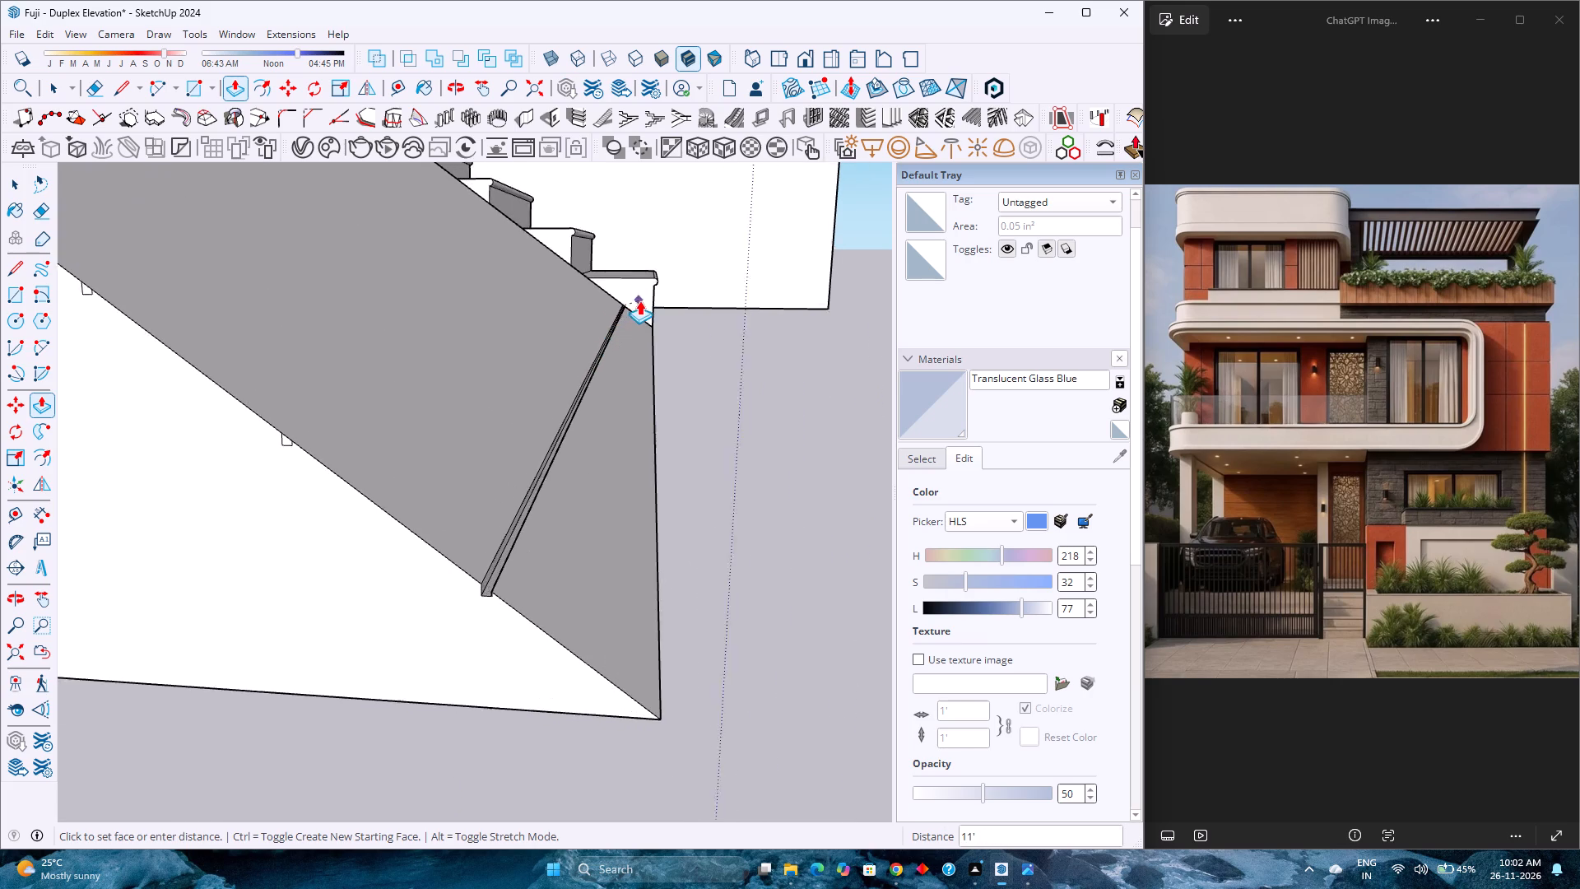
{"action": "middle_click_drag", "start_coordinate": [639, 300], "coordinate": [560, 457], "text": "shift"}
{"action": "middle_click", "coordinate": [560, 458]}
{"action": "left_click", "coordinate": [568, 431]}
Repeat the same 11' push on the next three notches up the slope to cut matching grooves across the ramp.
{"action": "scroll", "coordinate": [568, 431], "scroll_direction": "down", "scroll_amount": 2}
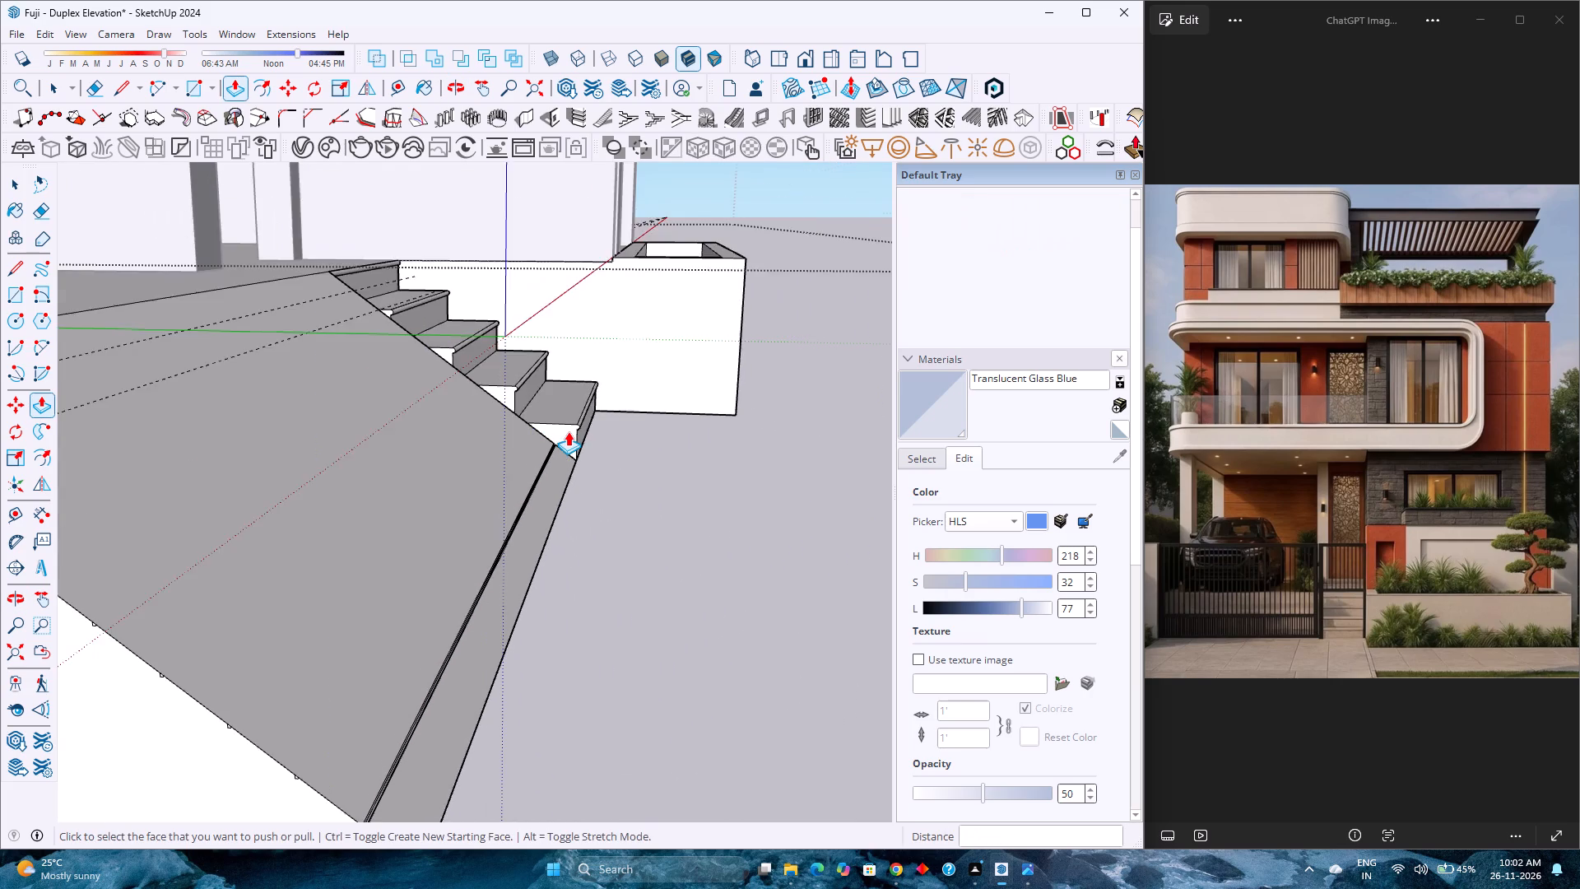
{"action": "scroll", "coordinate": [568, 431], "scroll_direction": "down", "scroll_amount": 6}
{"action": "scroll", "coordinate": [414, 636], "scroll_direction": "up", "scroll_amount": 10}
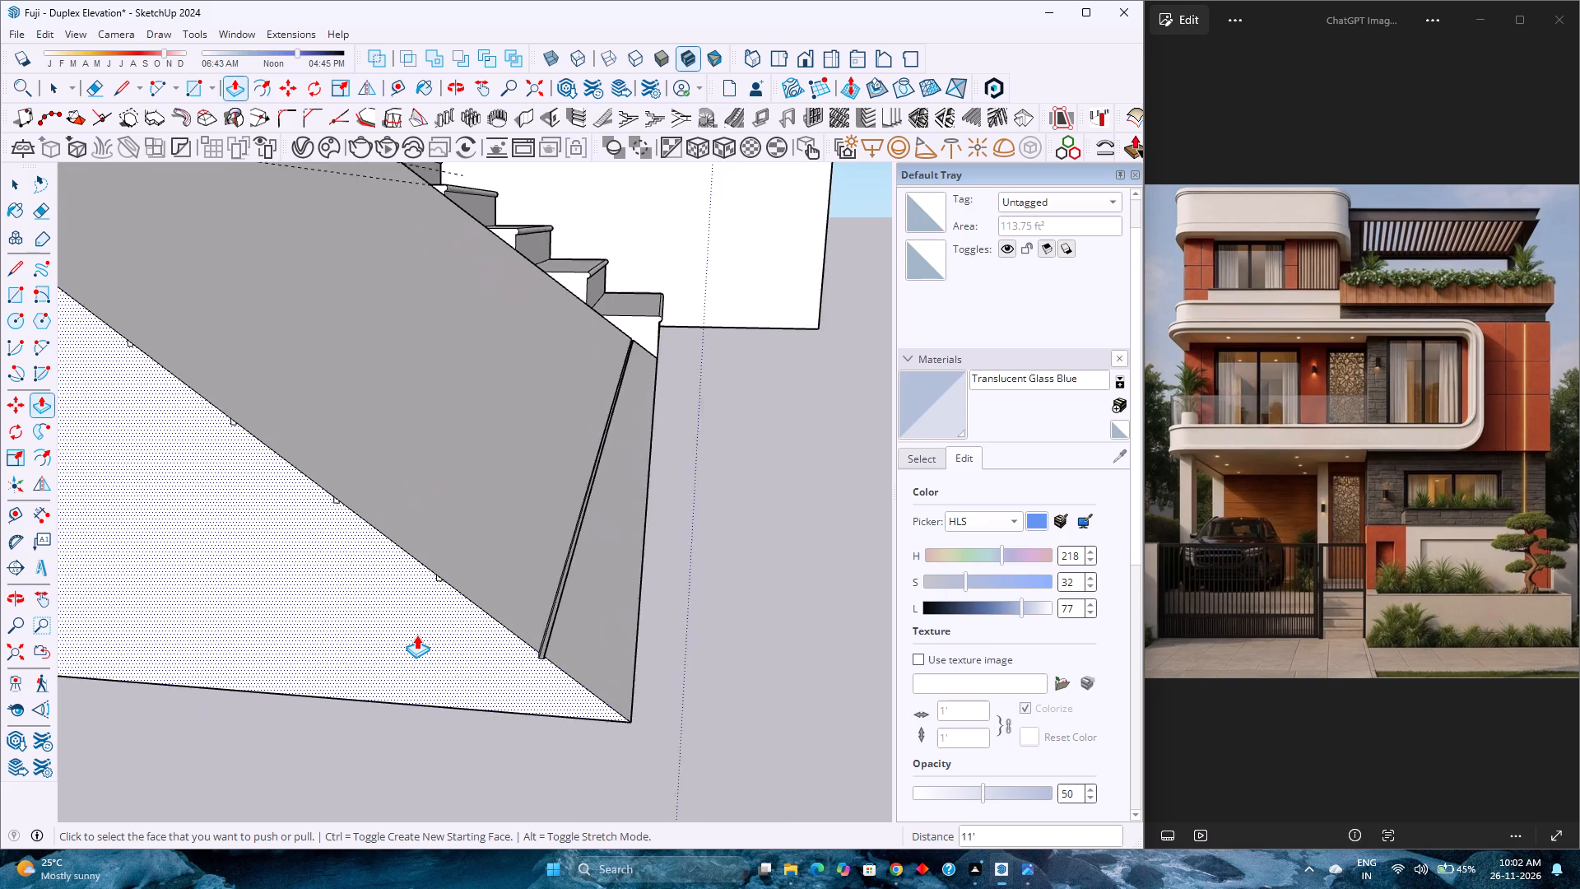
{"action": "scroll", "coordinate": [416, 635], "scroll_direction": "up", "scroll_amount": 5}
{"action": "scroll", "coordinate": [418, 532], "scroll_direction": "up", "scroll_amount": 11}
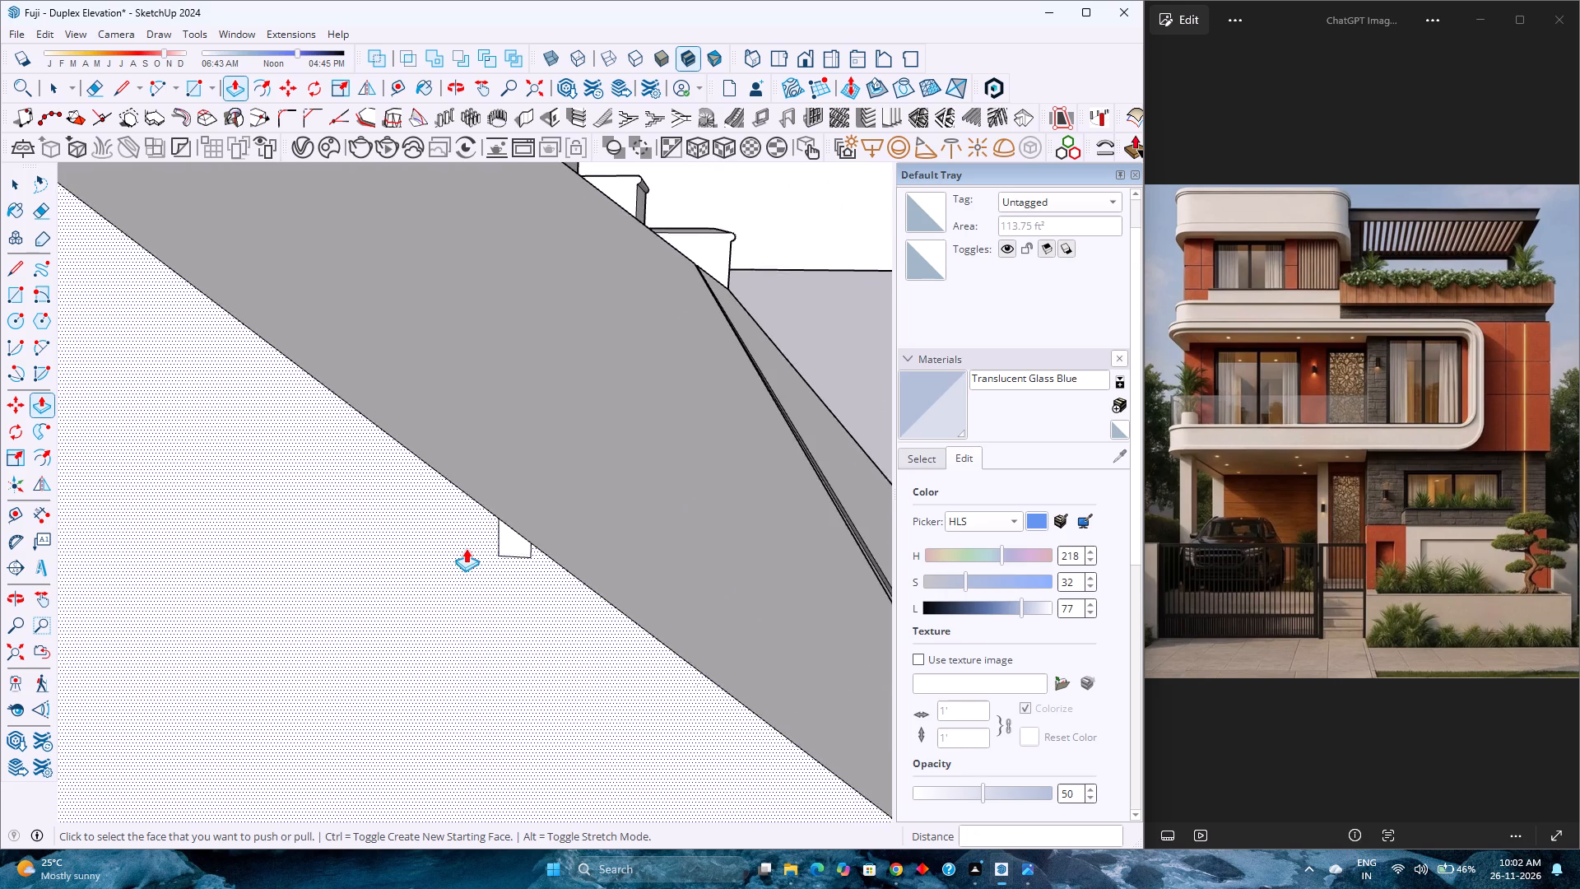
{"action": "scroll", "coordinate": [466, 548], "scroll_direction": "up", "scroll_amount": 2}
{"action": "double_click", "coordinate": [529, 542]}
{"action": "scroll", "coordinate": [529, 542], "scroll_direction": "down", "scroll_amount": 5}
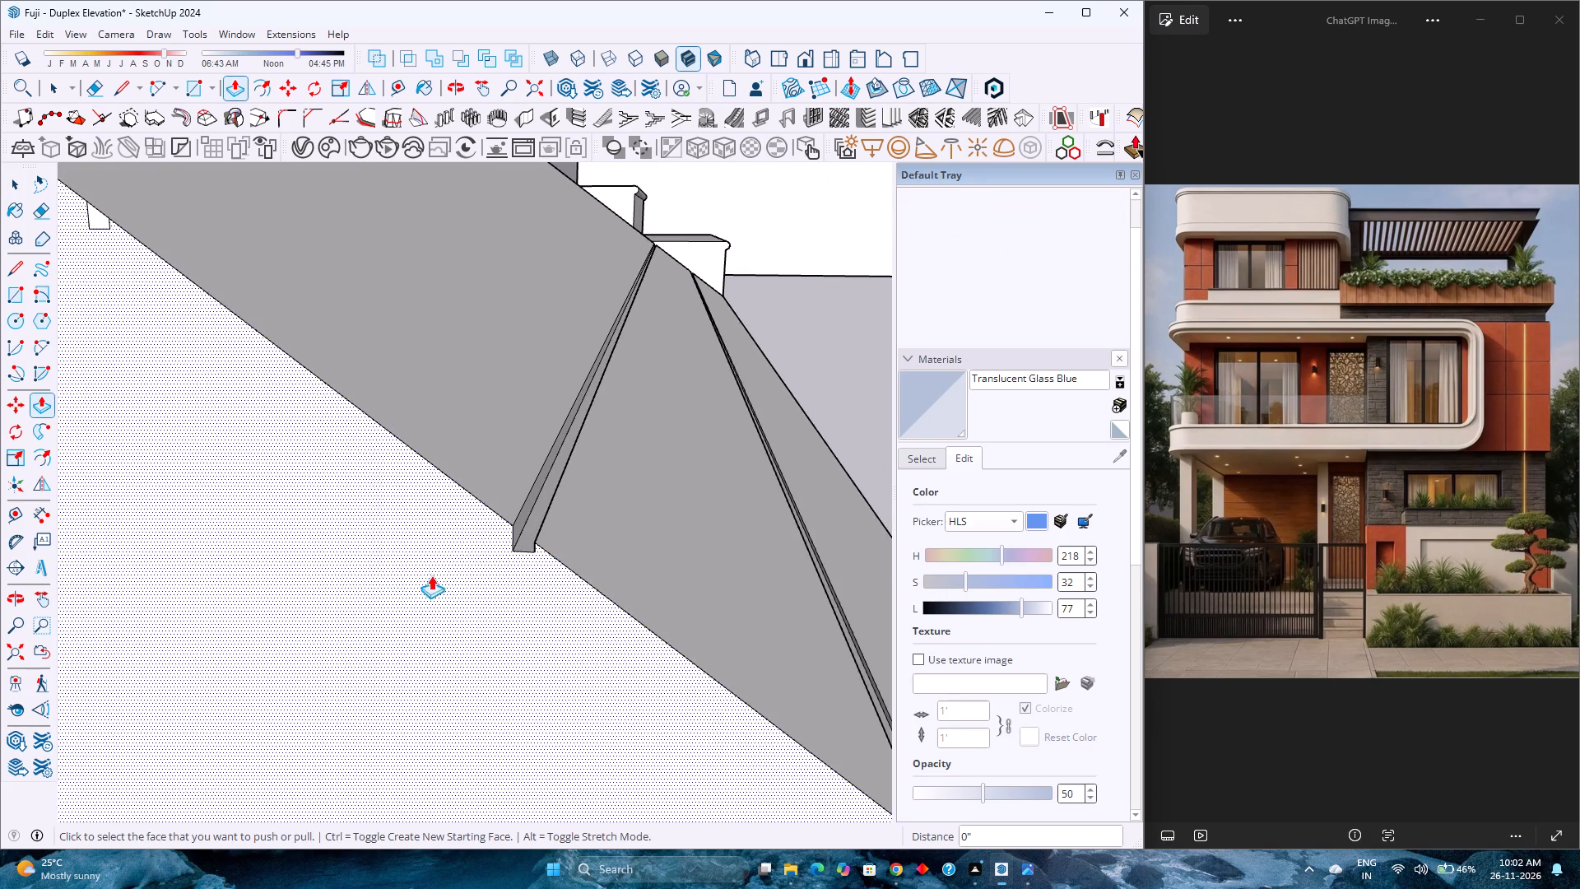
{"action": "scroll", "coordinate": [389, 560], "scroll_direction": "down", "scroll_amount": 14}
{"action": "middle_click_drag", "start_coordinate": [408, 555], "coordinate": [601, 628], "text": "shift"}
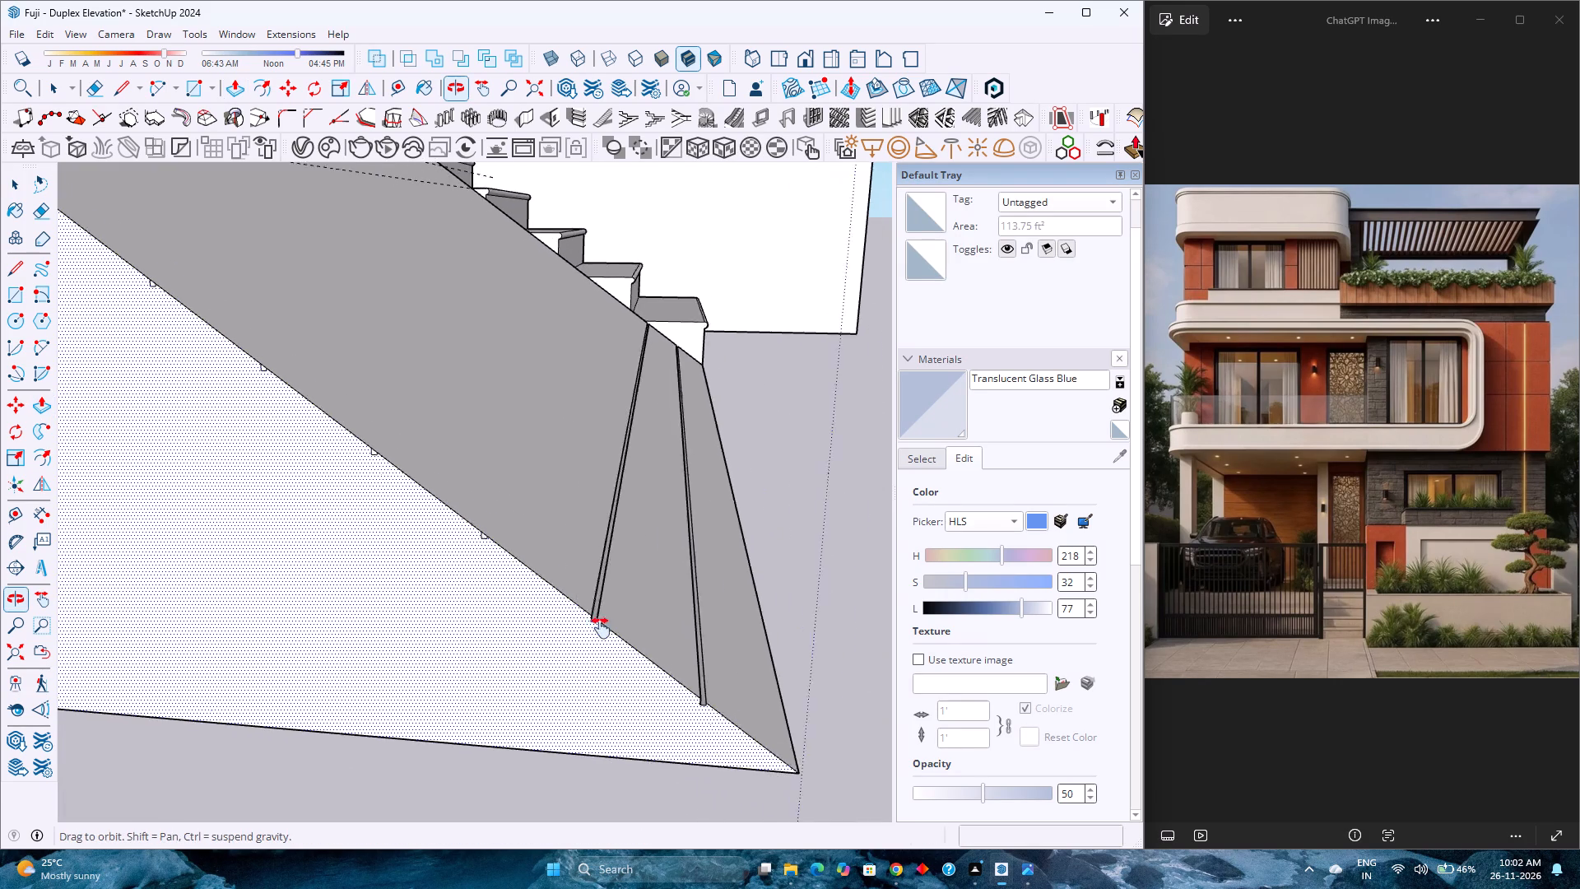
{"action": "middle_click_drag", "start_coordinate": [601, 628], "coordinate": [636, 639], "text": "shift"}
{"action": "scroll", "coordinate": [547, 564], "scroll_direction": "up", "scroll_amount": 17}
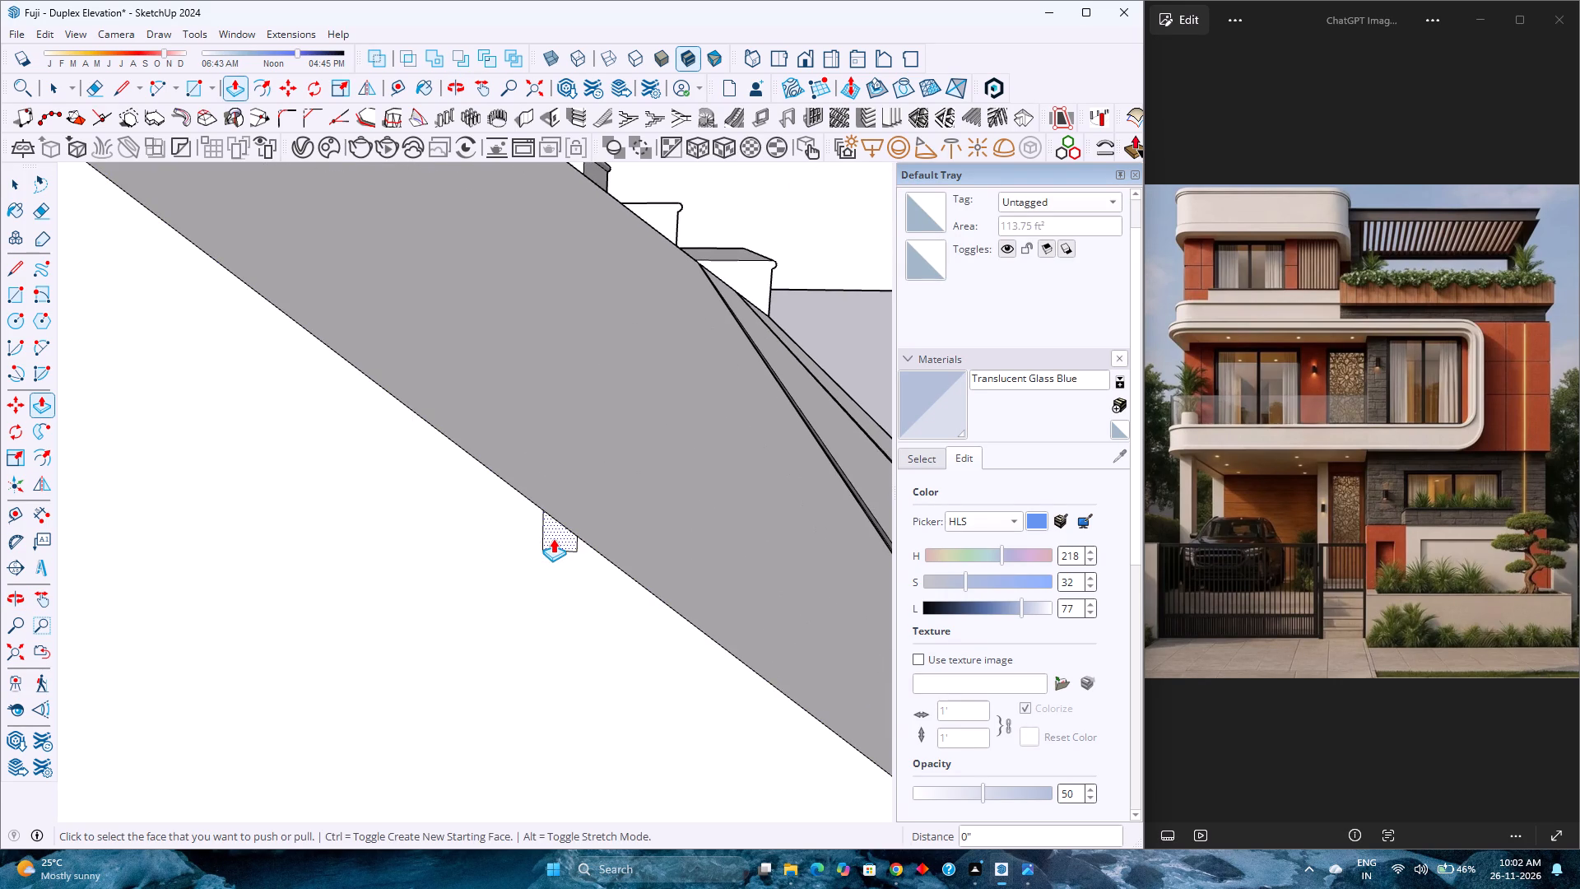
{"action": "double_click", "coordinate": [553, 538]}
{"action": "scroll", "coordinate": [553, 538], "scroll_direction": "down", "scroll_amount": 15}
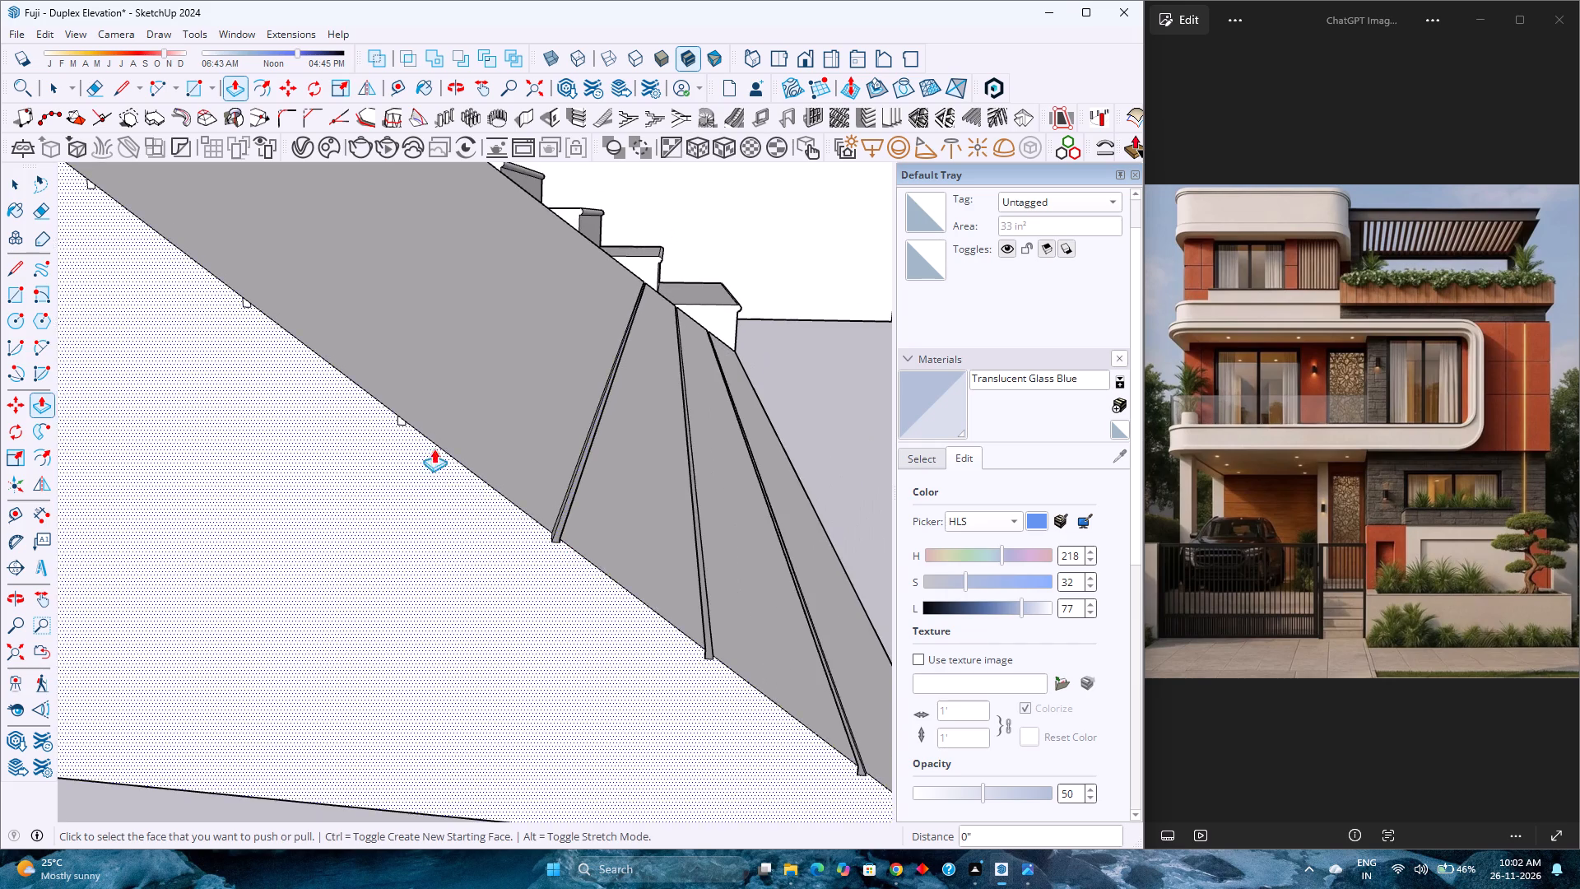
{"action": "scroll", "coordinate": [395, 416], "scroll_direction": "up", "scroll_amount": 6}
{"action": "double_click", "coordinate": [407, 421]}
{"action": "scroll", "coordinate": [434, 437], "scroll_direction": "down", "scroll_amount": 2}
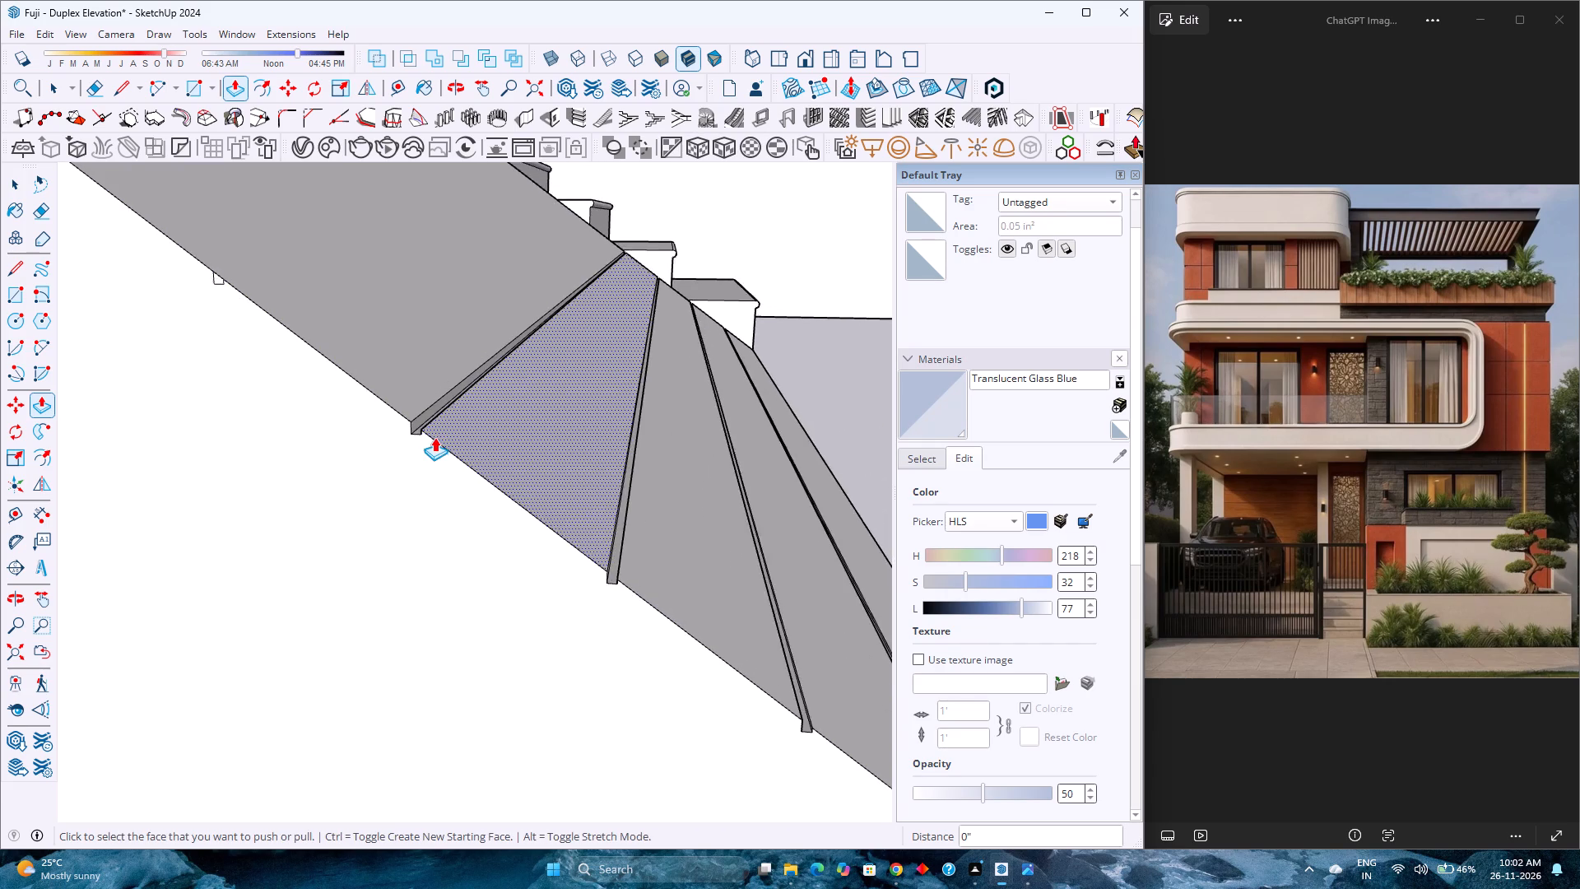
Repeat the 11' push on the next three notches up the slope to cut grooves across the ramp's full width.
{"action": "scroll", "coordinate": [434, 437], "scroll_direction": "down", "scroll_amount": 6}
{"action": "middle_click_drag", "start_coordinate": [433, 444], "coordinate": [639, 566], "text": "shift"}
{"action": "scroll", "coordinate": [493, 448], "scroll_direction": "up", "scroll_amount": 7}
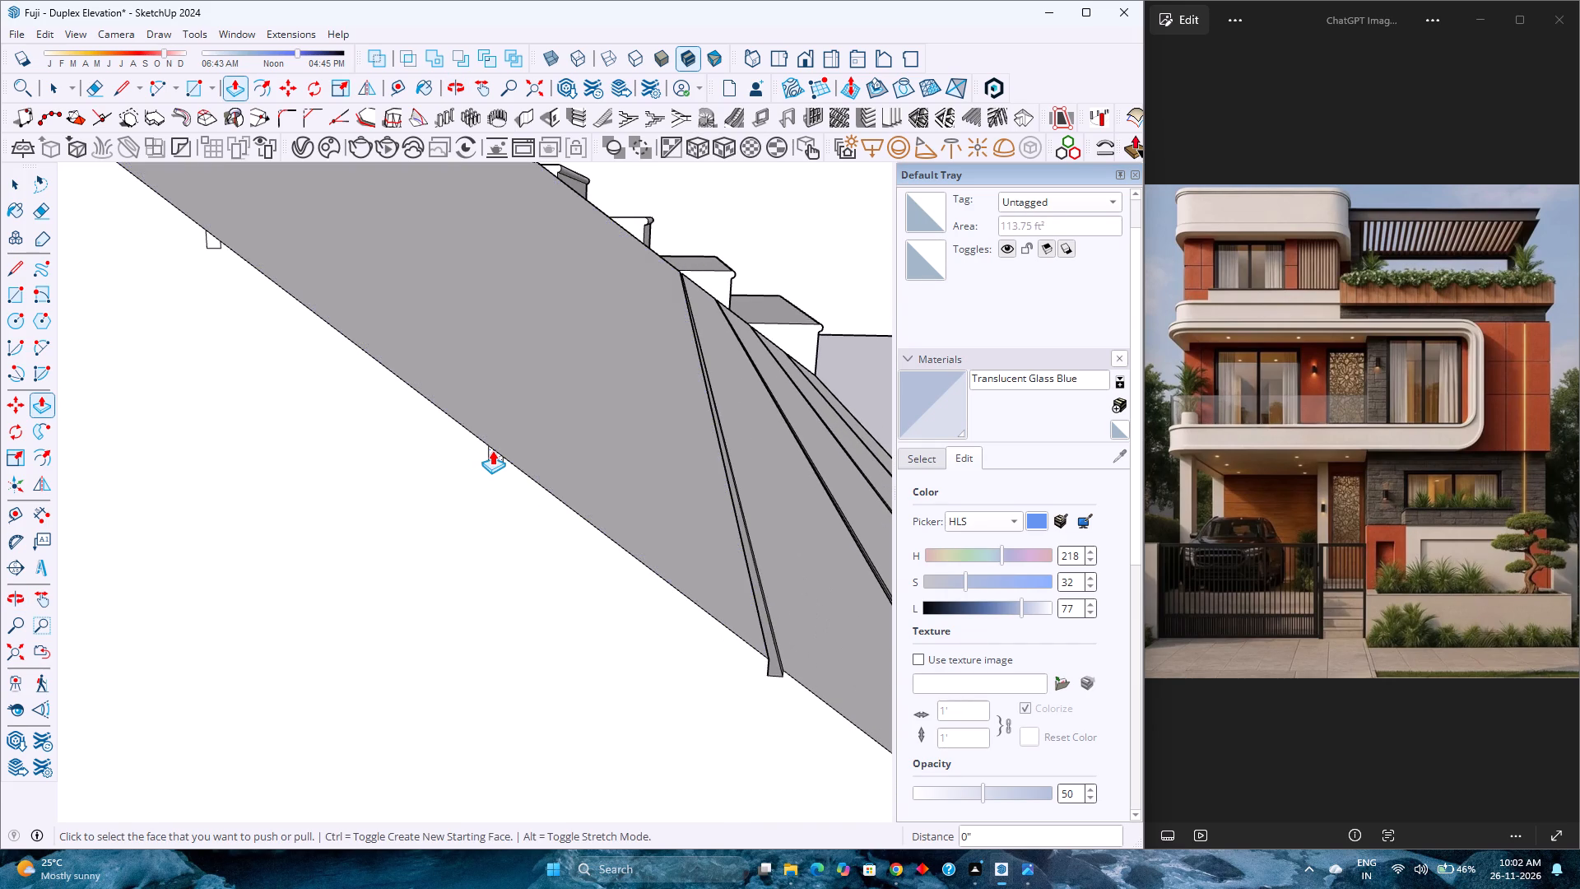
{"action": "double_click", "coordinate": [492, 453]}
{"action": "scroll", "coordinate": [492, 453], "scroll_direction": "down", "scroll_amount": 9}
{"action": "middle_click_drag", "start_coordinate": [427, 480], "coordinate": [552, 563], "text": "shift"}
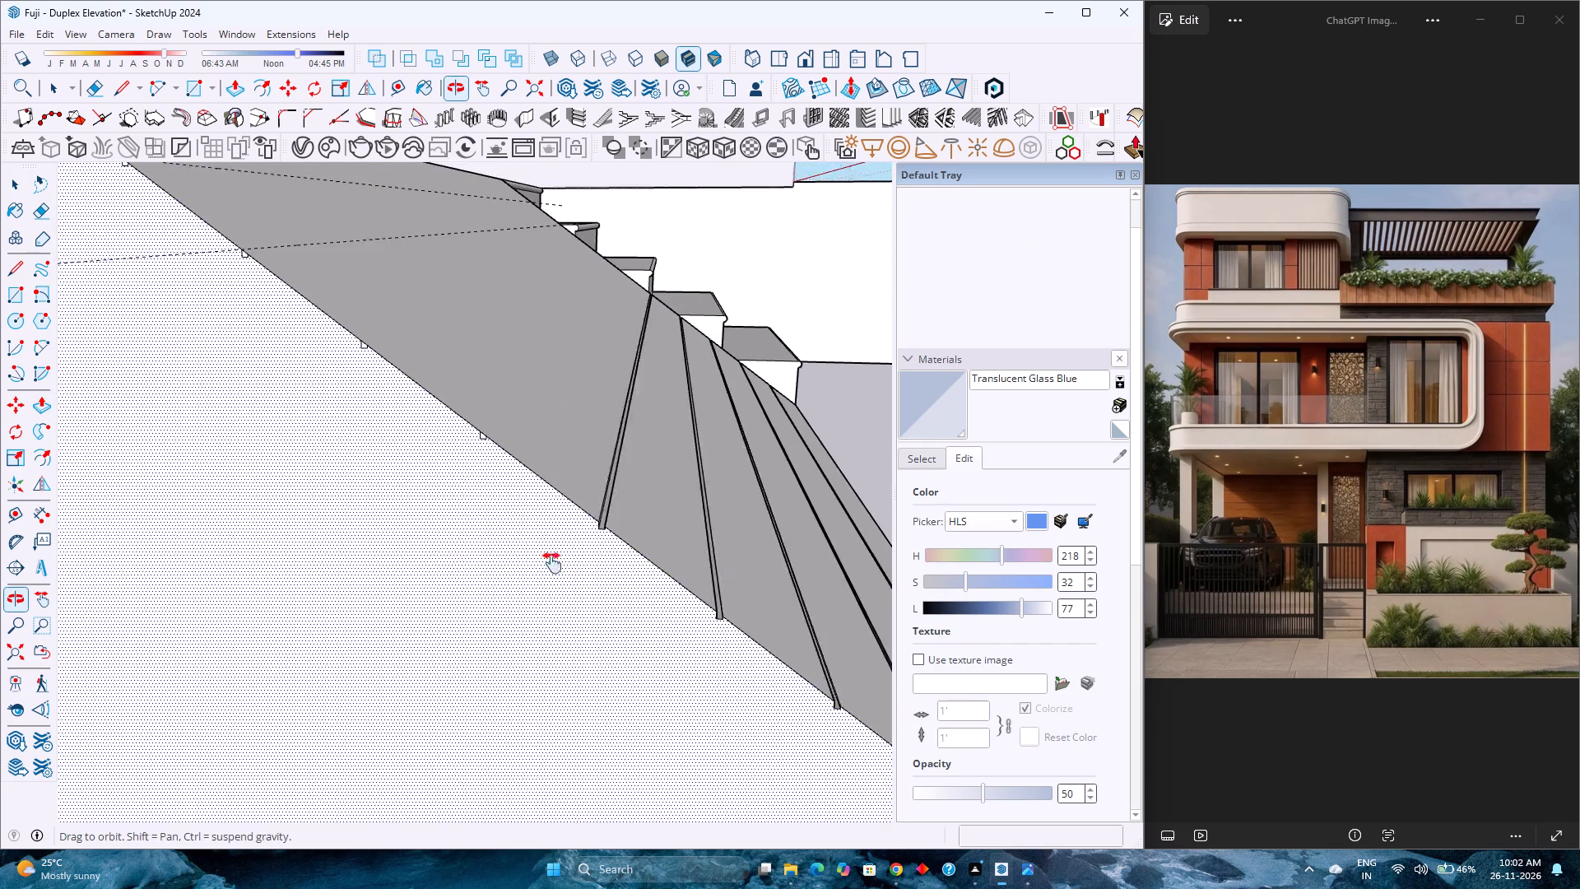
{"action": "middle_click_drag", "start_coordinate": [552, 563], "coordinate": [565, 571], "text": "shift"}
{"action": "scroll", "coordinate": [536, 458], "scroll_direction": "up", "scroll_amount": 6}
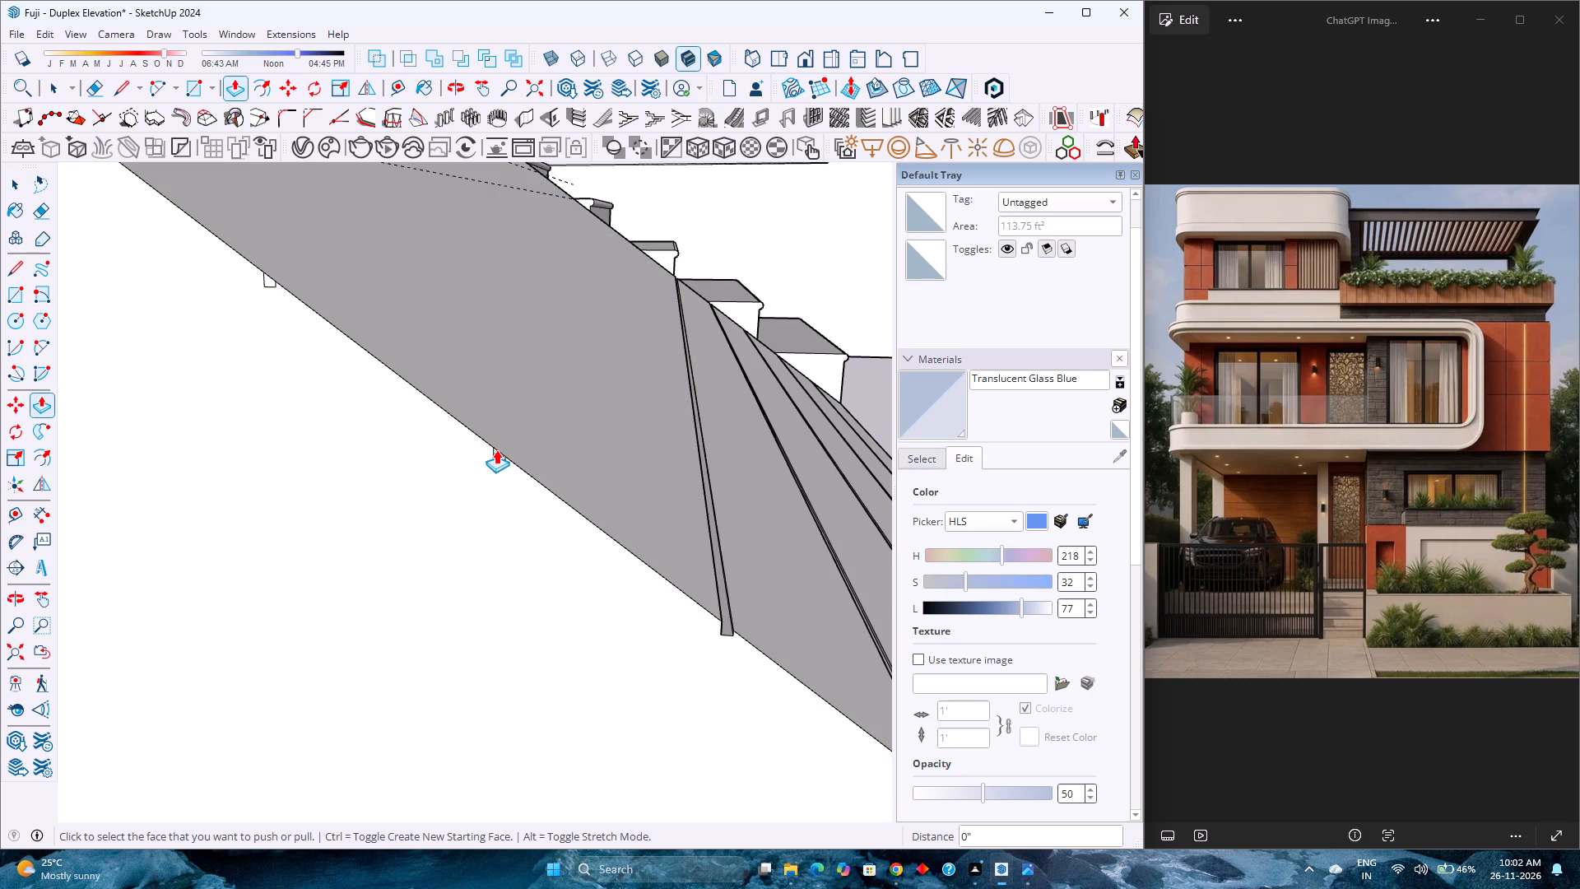
{"action": "scroll", "coordinate": [498, 452], "scroll_direction": "up", "scroll_amount": 8}
{"action": "double_click", "coordinate": [496, 457]}
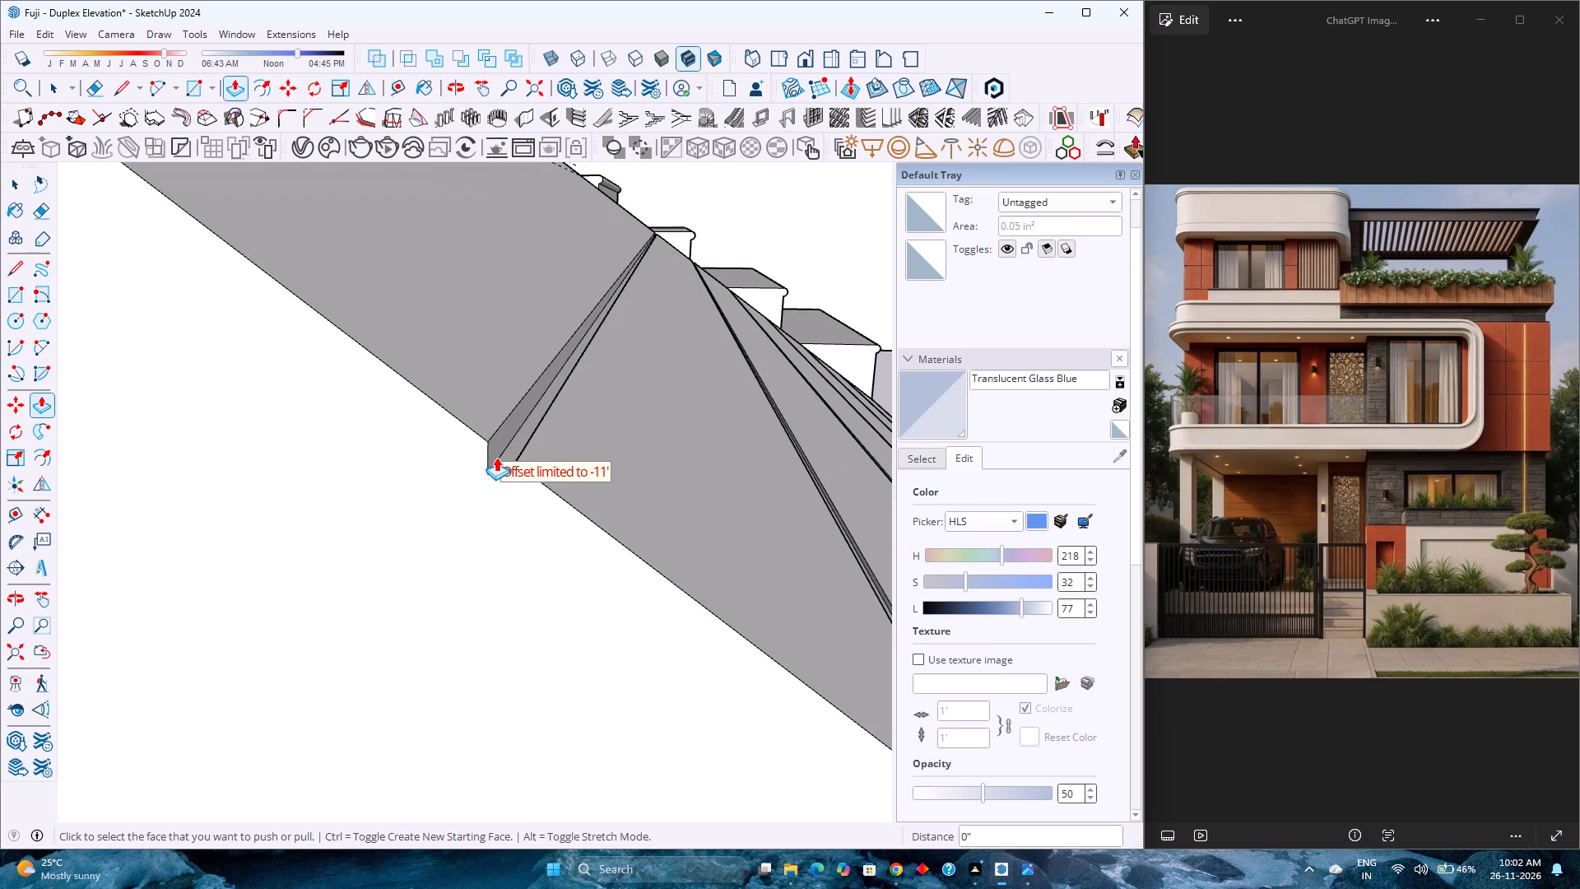
{"action": "scroll", "coordinate": [496, 457], "scroll_direction": "down", "scroll_amount": 19}
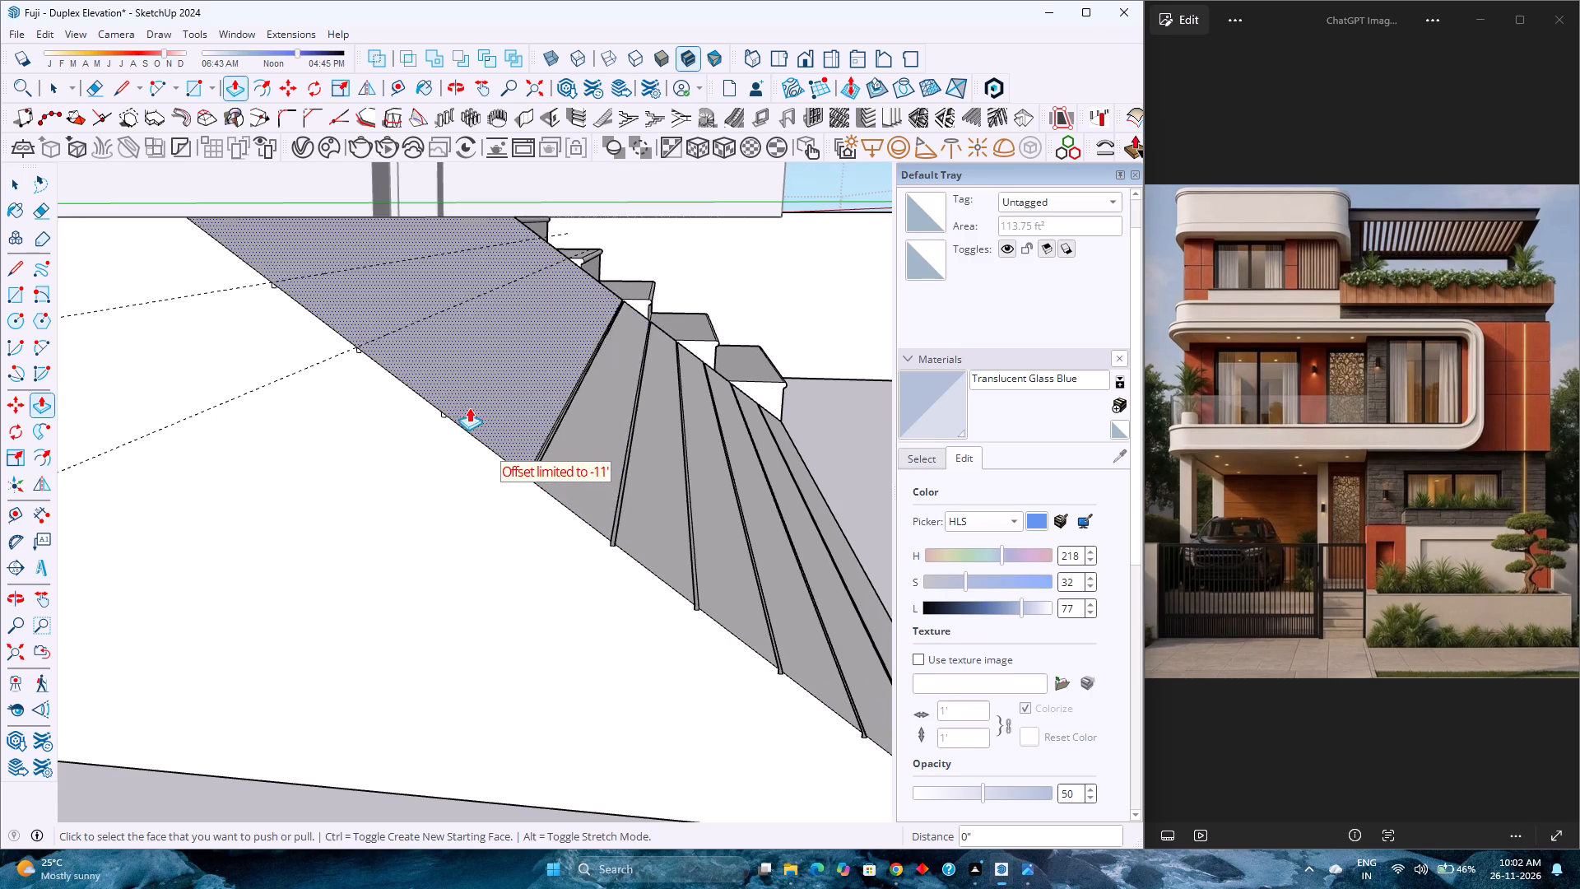
{"action": "scroll", "coordinate": [446, 407], "scroll_direction": "up", "scroll_amount": 18}
{"action": "double_click", "coordinate": [451, 426]}
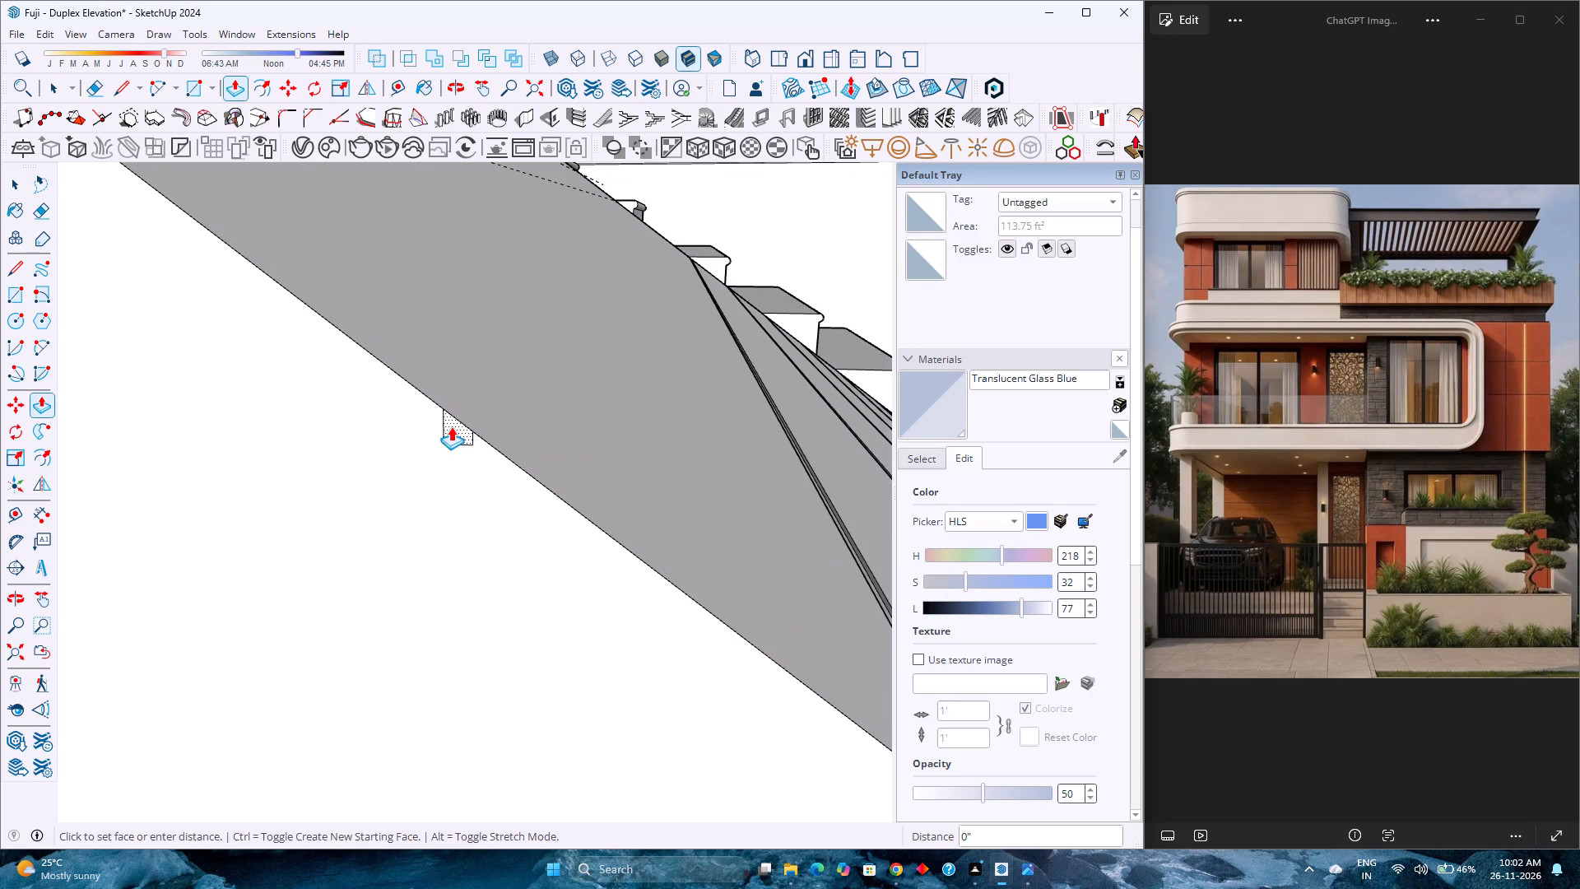
Push the remaining two notches near the ramp's top by the same 11' to complete the set of grooves.
{"action": "scroll", "coordinate": [451, 426], "scroll_direction": "down", "scroll_amount": 7}
{"action": "middle_click_drag", "start_coordinate": [458, 435], "coordinate": [554, 564]}
{"action": "middle_click", "coordinate": [554, 564]}
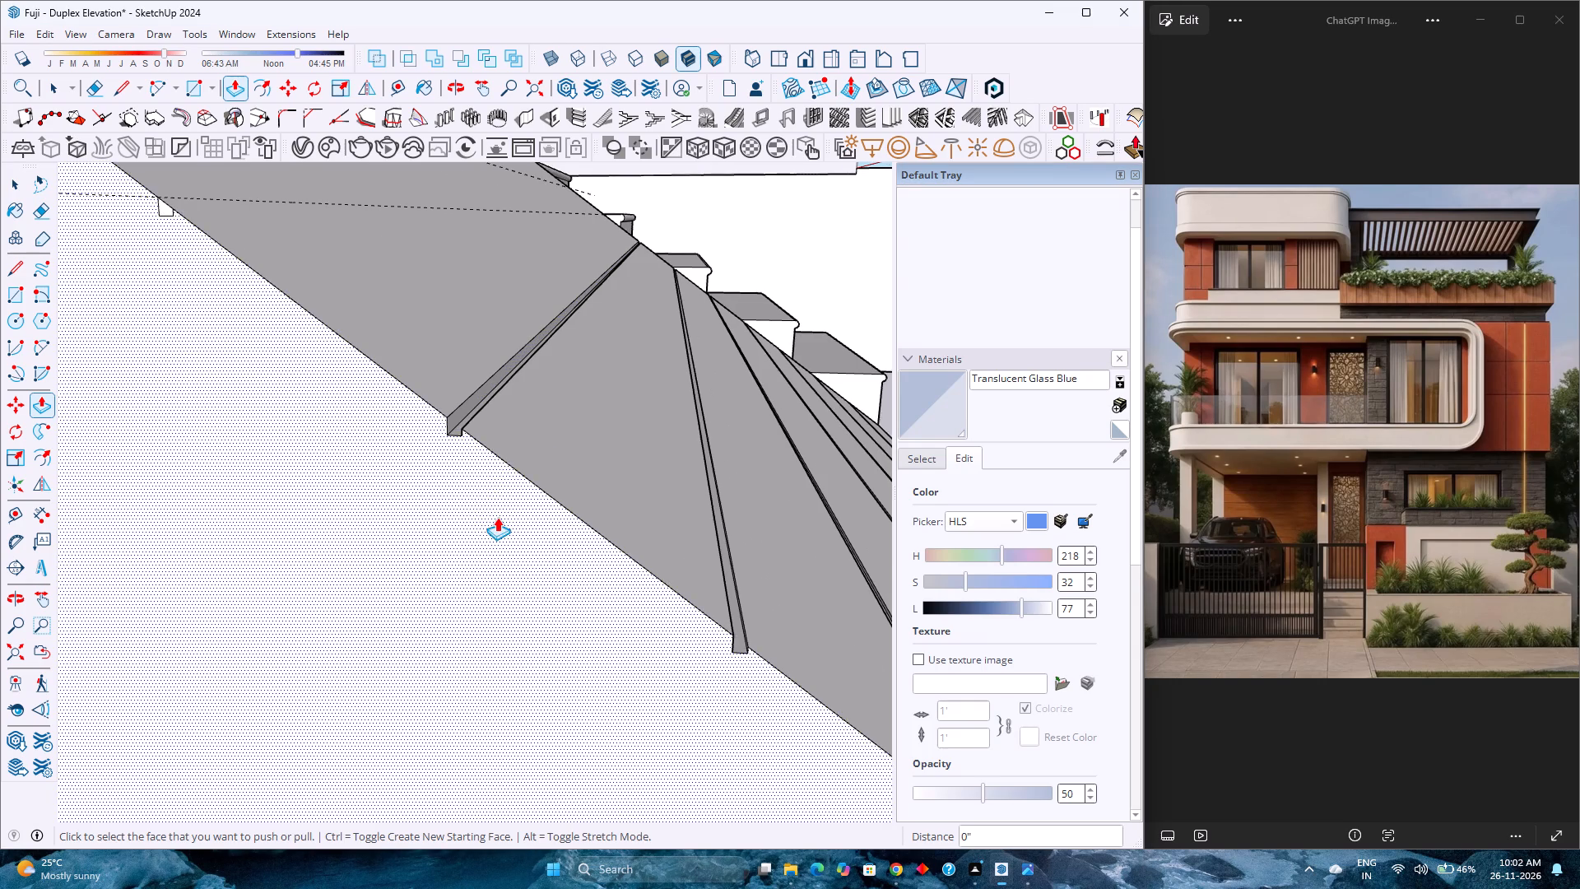
{"action": "scroll", "coordinate": [497, 517], "scroll_direction": "down", "scroll_amount": 5}
{"action": "middle_click_drag", "start_coordinate": [484, 500], "coordinate": [569, 577]}
{"action": "middle_click", "coordinate": [569, 577]}
{"action": "scroll", "coordinate": [477, 507], "scroll_direction": "down", "scroll_amount": 2}
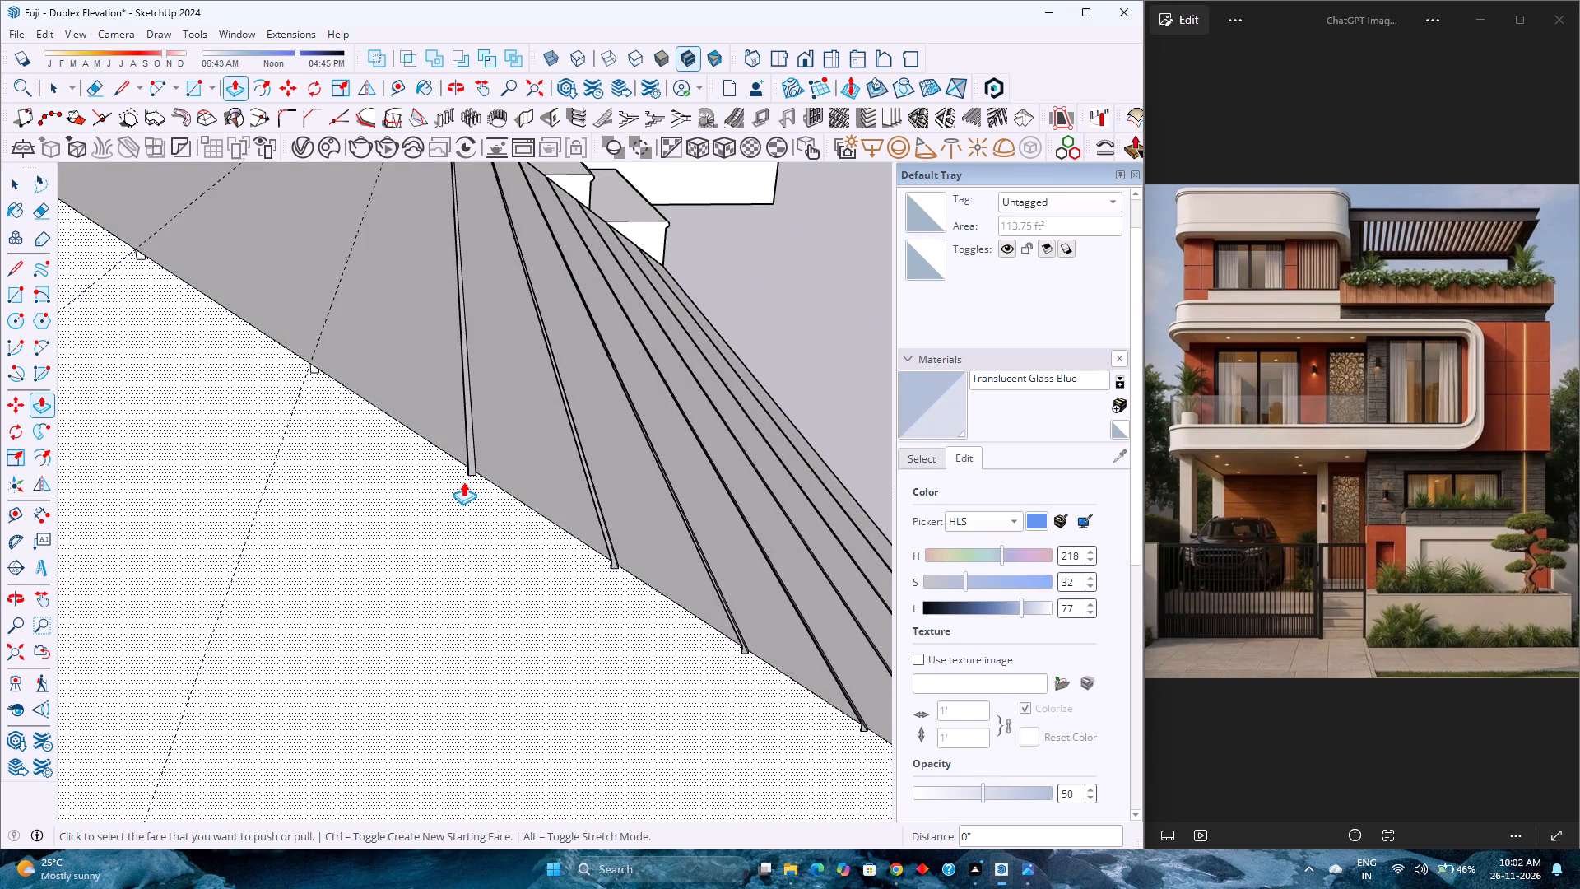
{"action": "scroll", "coordinate": [464, 482], "scroll_direction": "up", "scroll_amount": 13}
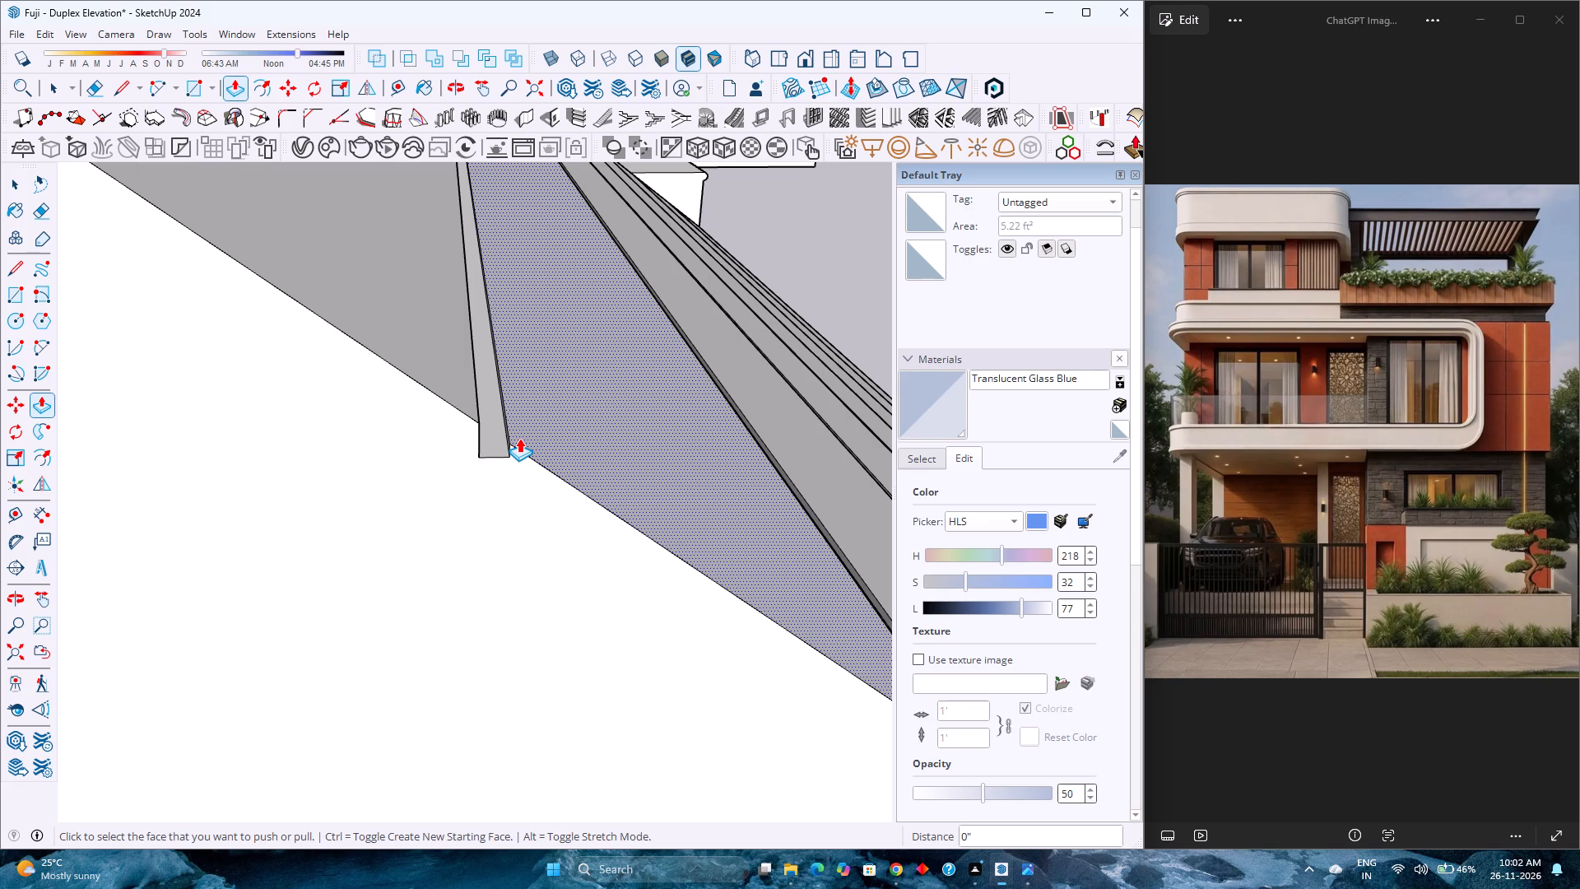
{"action": "scroll", "coordinate": [518, 437], "scroll_direction": "down", "scroll_amount": 4}
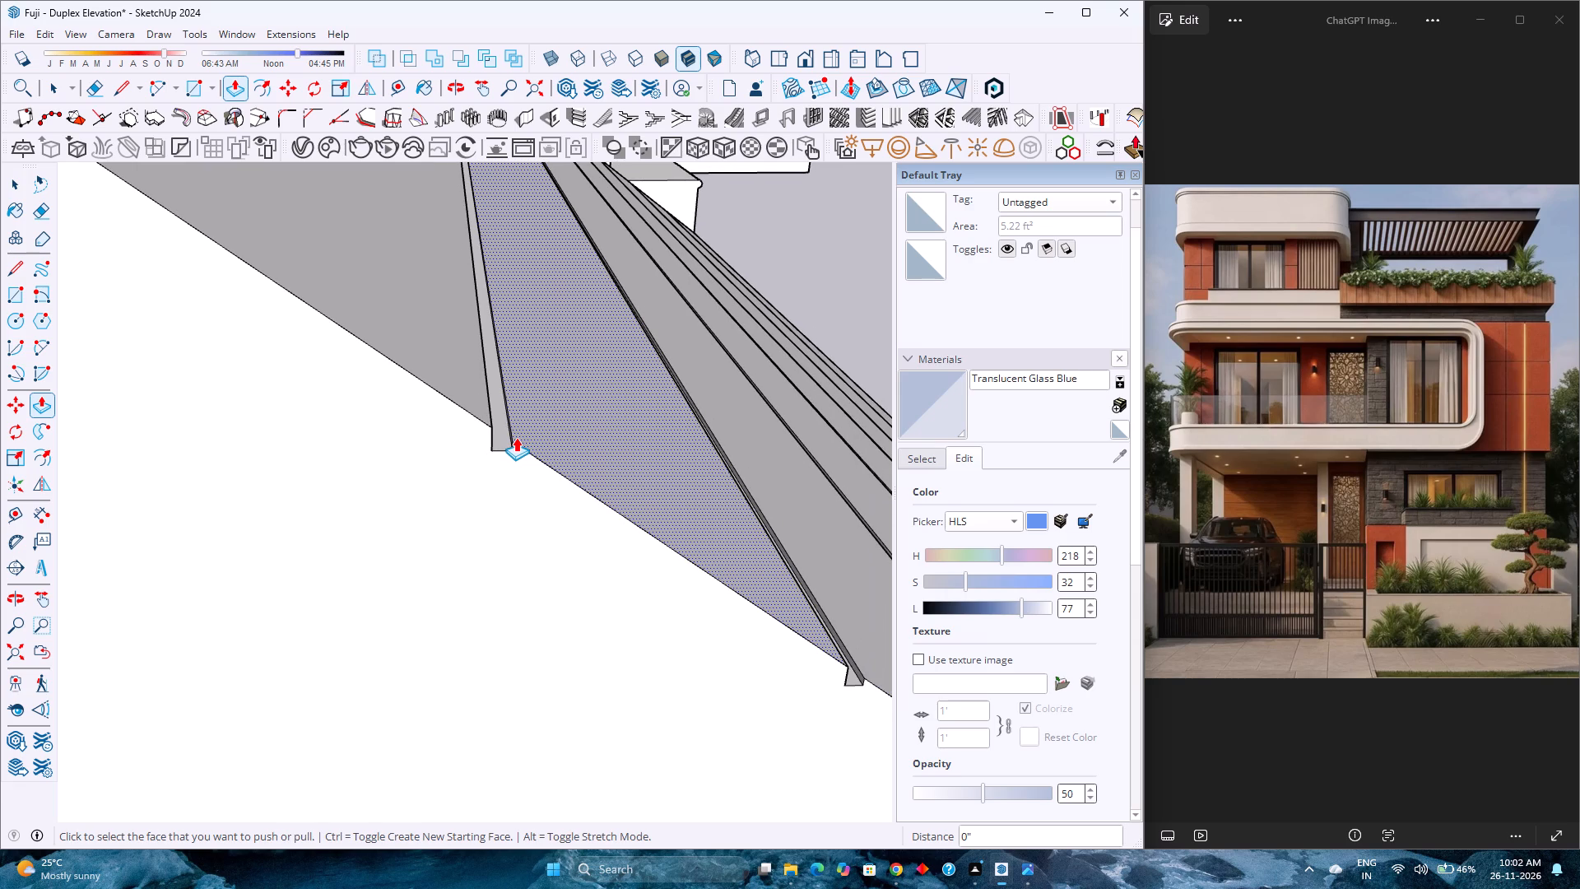
{"action": "scroll", "coordinate": [513, 433], "scroll_direction": "down", "scroll_amount": 9}
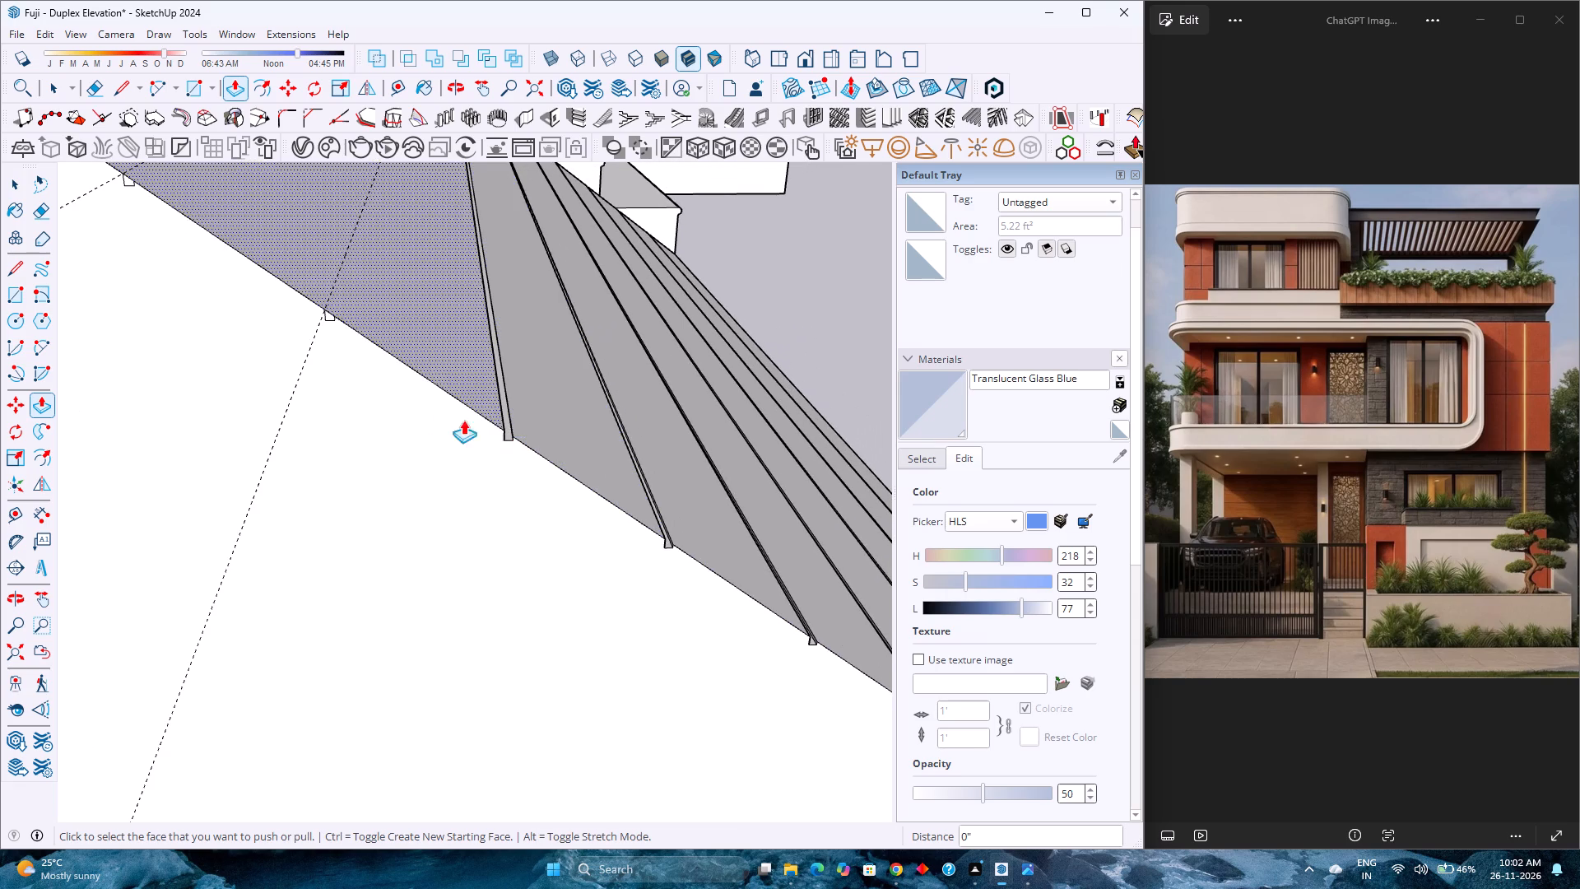
{"action": "scroll", "coordinate": [295, 280], "scroll_direction": "up", "scroll_amount": 12}
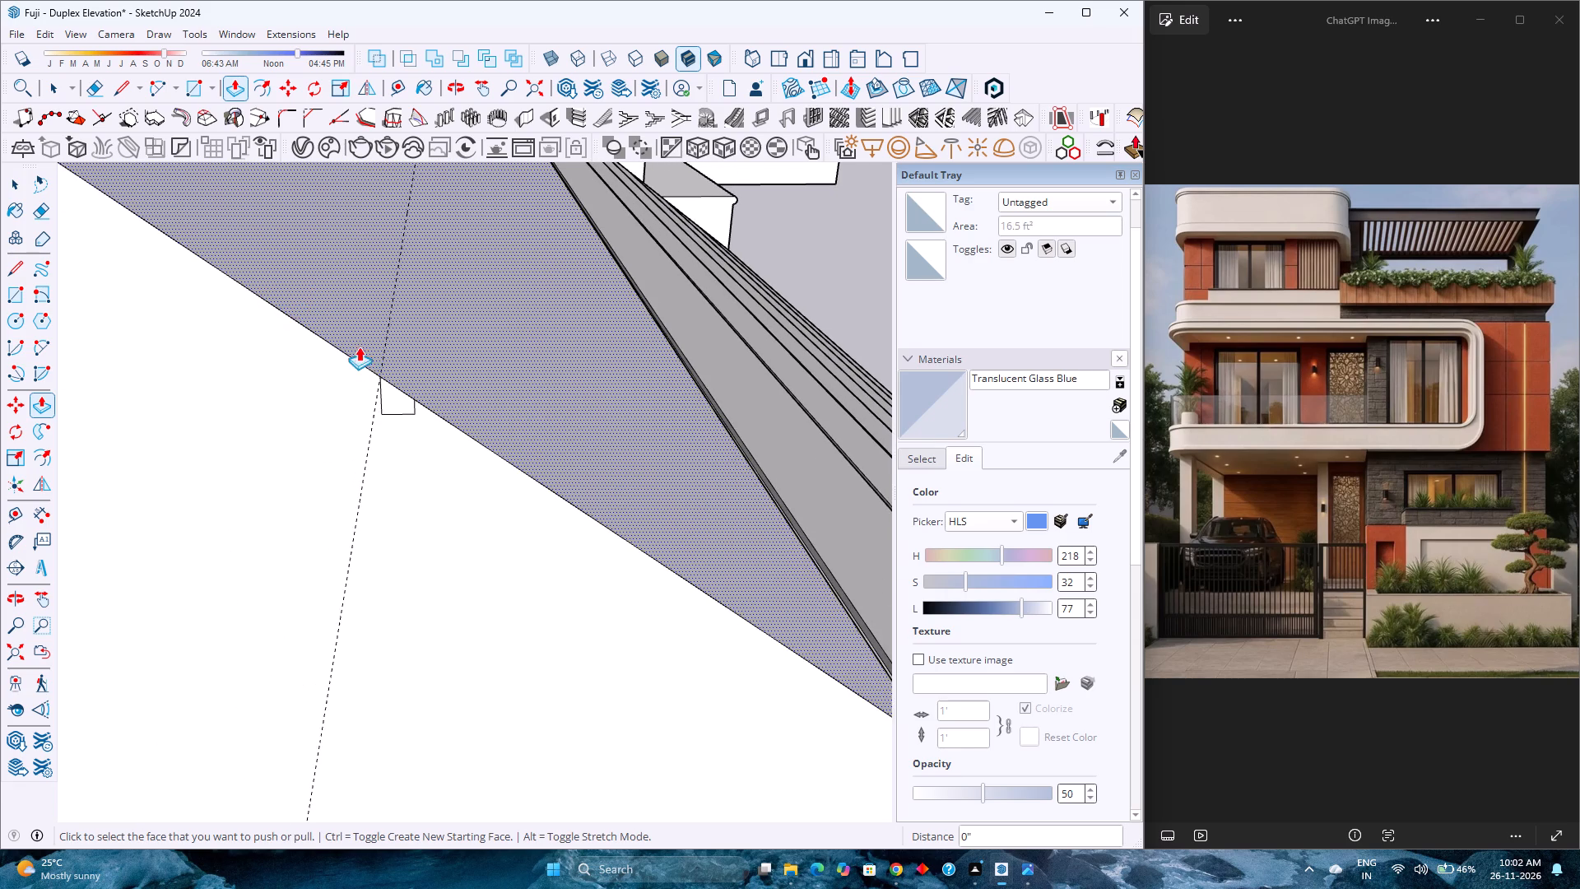
{"action": "double_click", "coordinate": [396, 394]}
{"action": "scroll", "coordinate": [396, 394], "scroll_direction": "down", "scroll_amount": 8}
{"action": "scroll", "coordinate": [395, 415], "scroll_direction": "up", "scroll_amount": 1}
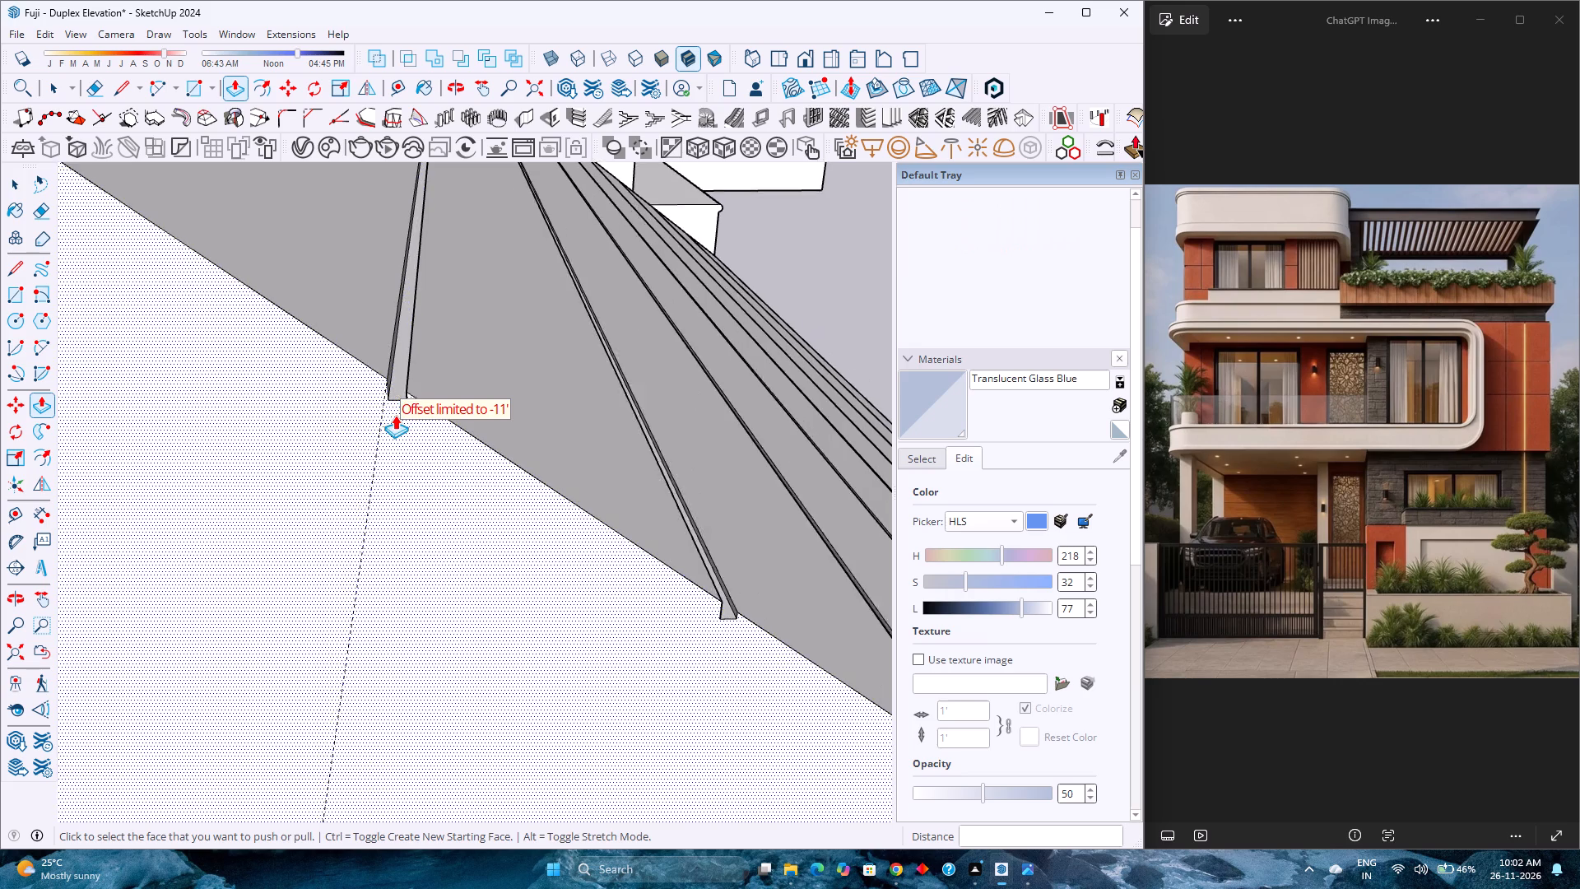
{"action": "scroll", "coordinate": [395, 415], "scroll_direction": "up", "scroll_amount": 6}
{"action": "middle_click_drag", "start_coordinate": [345, 421], "coordinate": [521, 635], "text": "shift"}
{"action": "middle_click", "coordinate": [521, 635], "text": "shift"}
{"action": "scroll", "coordinate": [436, 504], "scroll_direction": "down", "scroll_amount": 7}
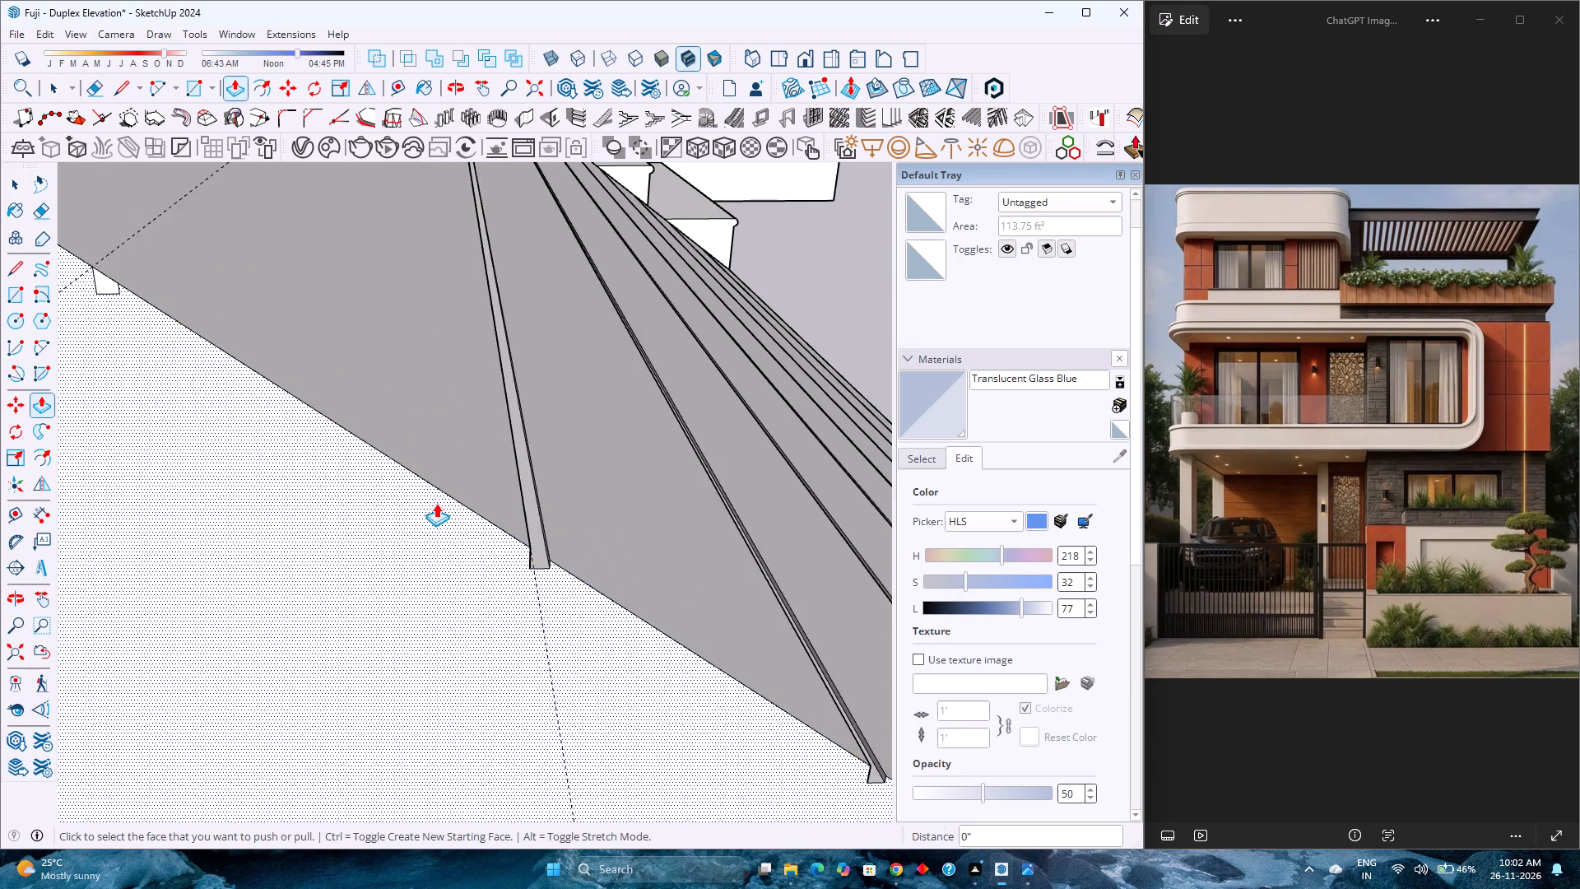
{"action": "scroll", "coordinate": [436, 503], "scroll_direction": "down", "scroll_amount": 2}
{"action": "scroll", "coordinate": [221, 351], "scroll_direction": "up", "scroll_amount": 5}
{"action": "double_click", "coordinate": [215, 361]}
{"action": "scroll", "coordinate": [286, 373], "scroll_direction": "down", "scroll_amount": 3}
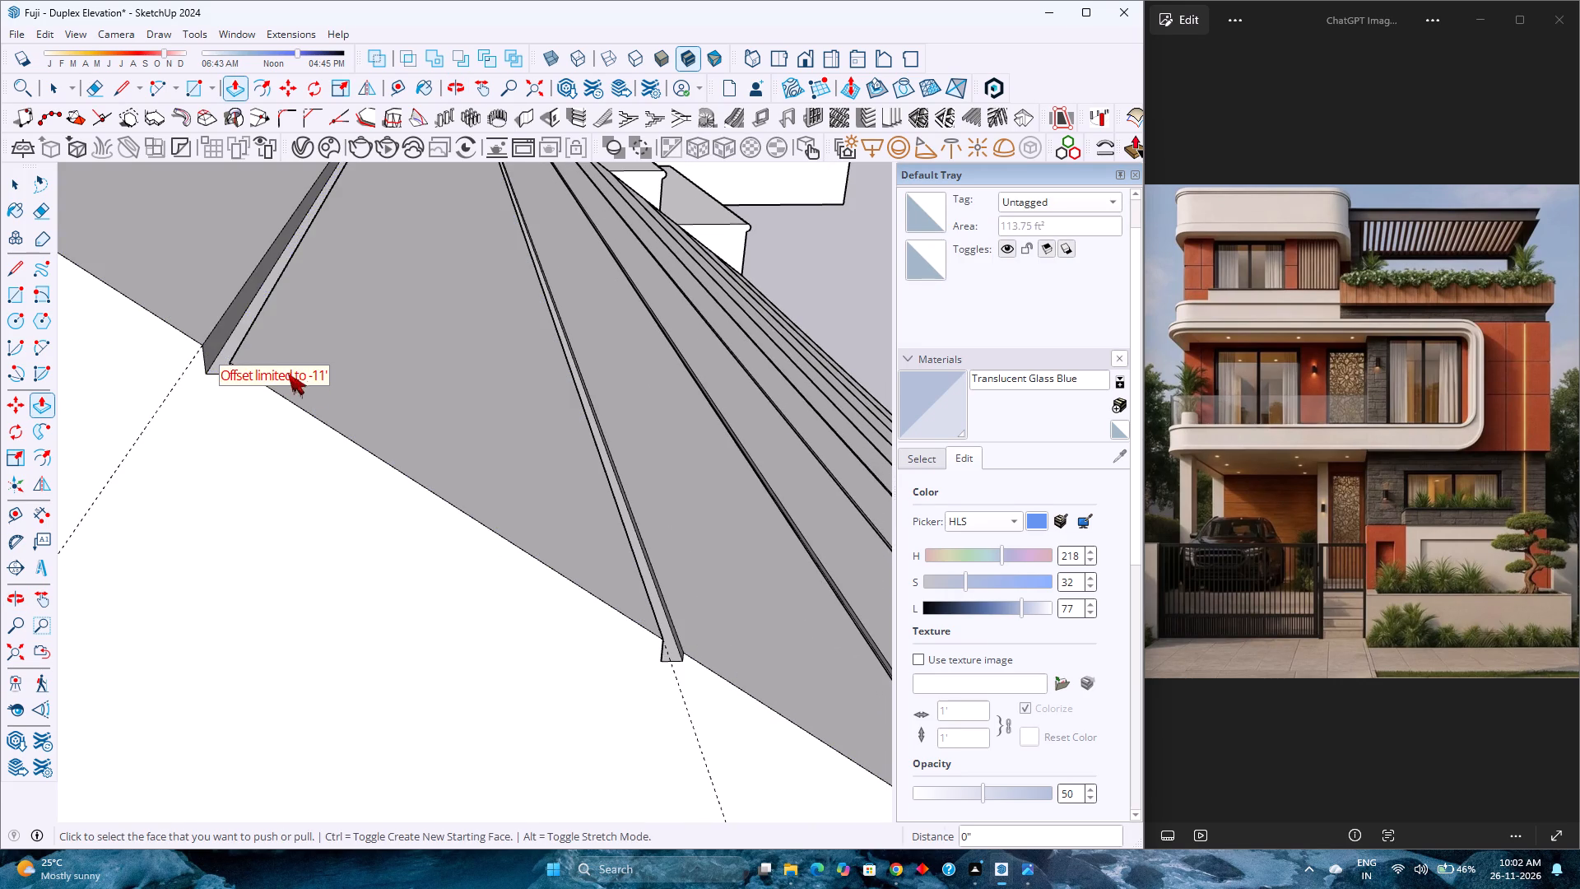
{"action": "scroll", "coordinate": [424, 432], "scroll_direction": "down", "scroll_amount": 9}
{"action": "middle_click_drag", "start_coordinate": [426, 437], "coordinate": [493, 490], "text": "shift"}
{"action": "middle_click", "coordinate": [493, 490], "text": "shift"}
{"action": "scroll", "coordinate": [438, 465], "scroll_direction": "down", "scroll_amount": 4}
{"action": "key", "text": "space"}
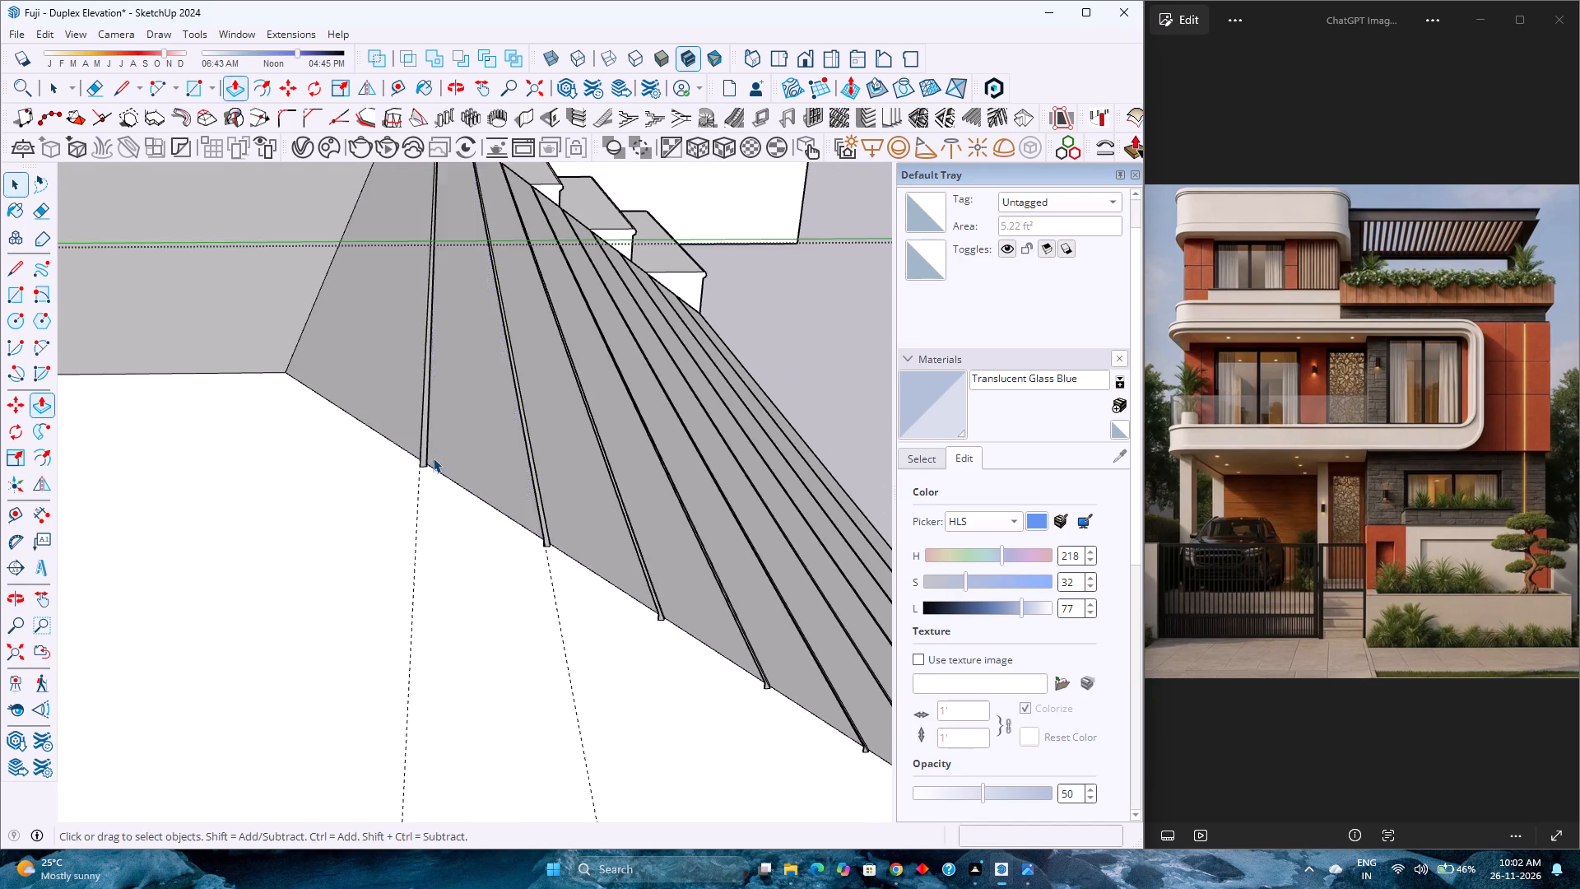
Delete all construction guides around the grooved ramp.
{"action": "scroll", "coordinate": [433, 458], "scroll_direction": "down", "scroll_amount": 6}
{"action": "middle_click_drag", "start_coordinate": [497, 491], "coordinate": [340, 445]}
{"action": "middle_click", "coordinate": [339, 445]}
{"action": "scroll", "coordinate": [339, 444], "scroll_direction": "up", "scroll_amount": 1}
{"action": "scroll", "coordinate": [339, 444], "scroll_direction": "down", "scroll_amount": 11}
{"action": "scroll", "coordinate": [385, 552], "scroll_direction": "down", "scroll_amount": 1}
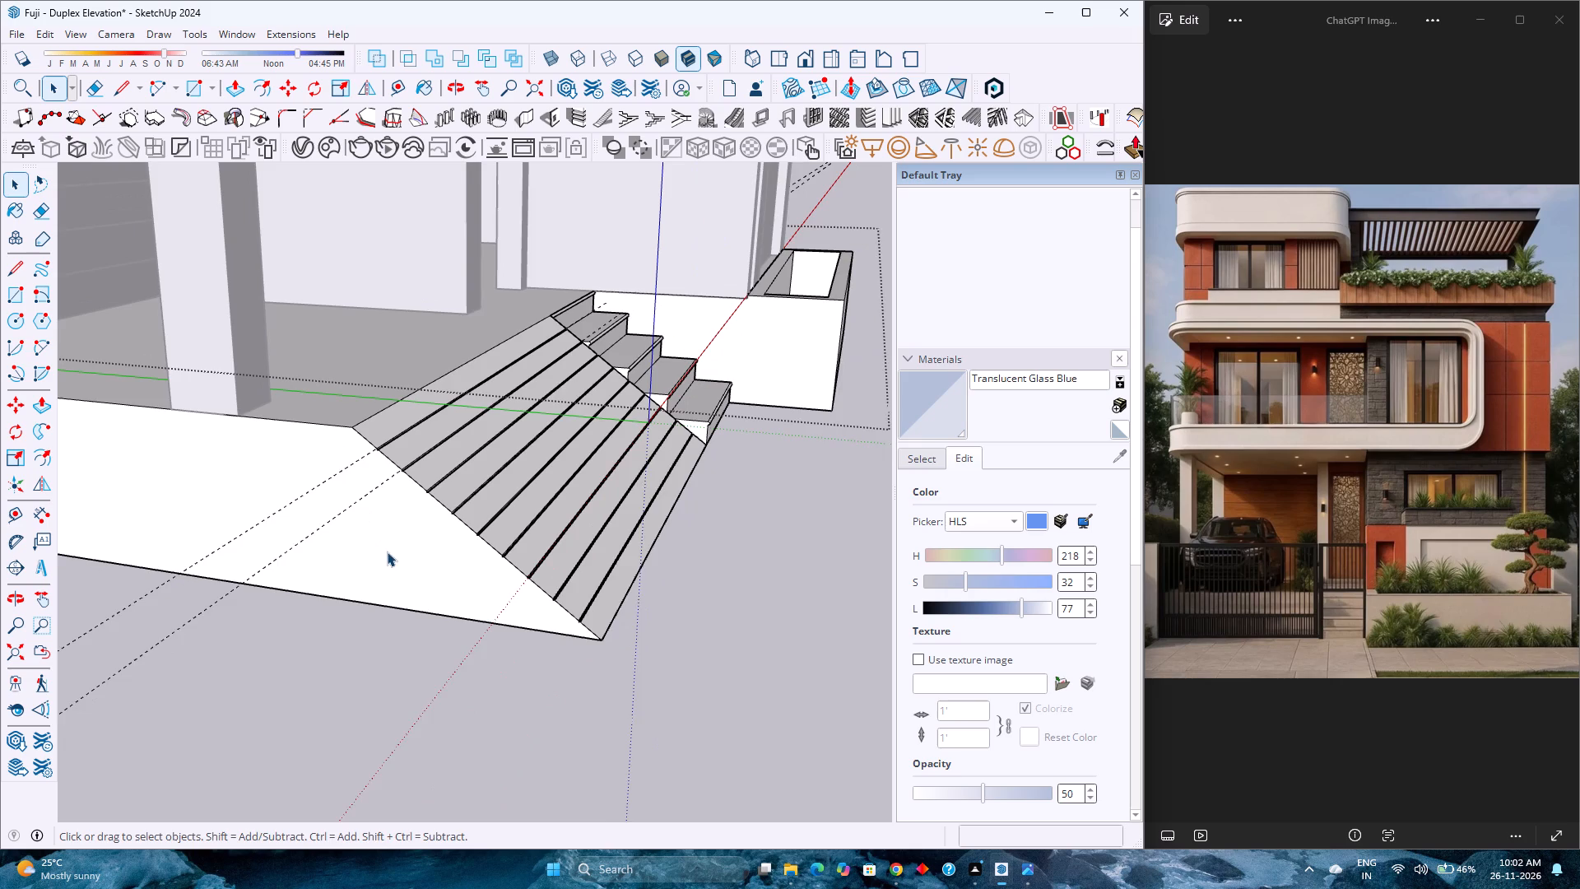
{"action": "left_click", "coordinate": [39, 31]}
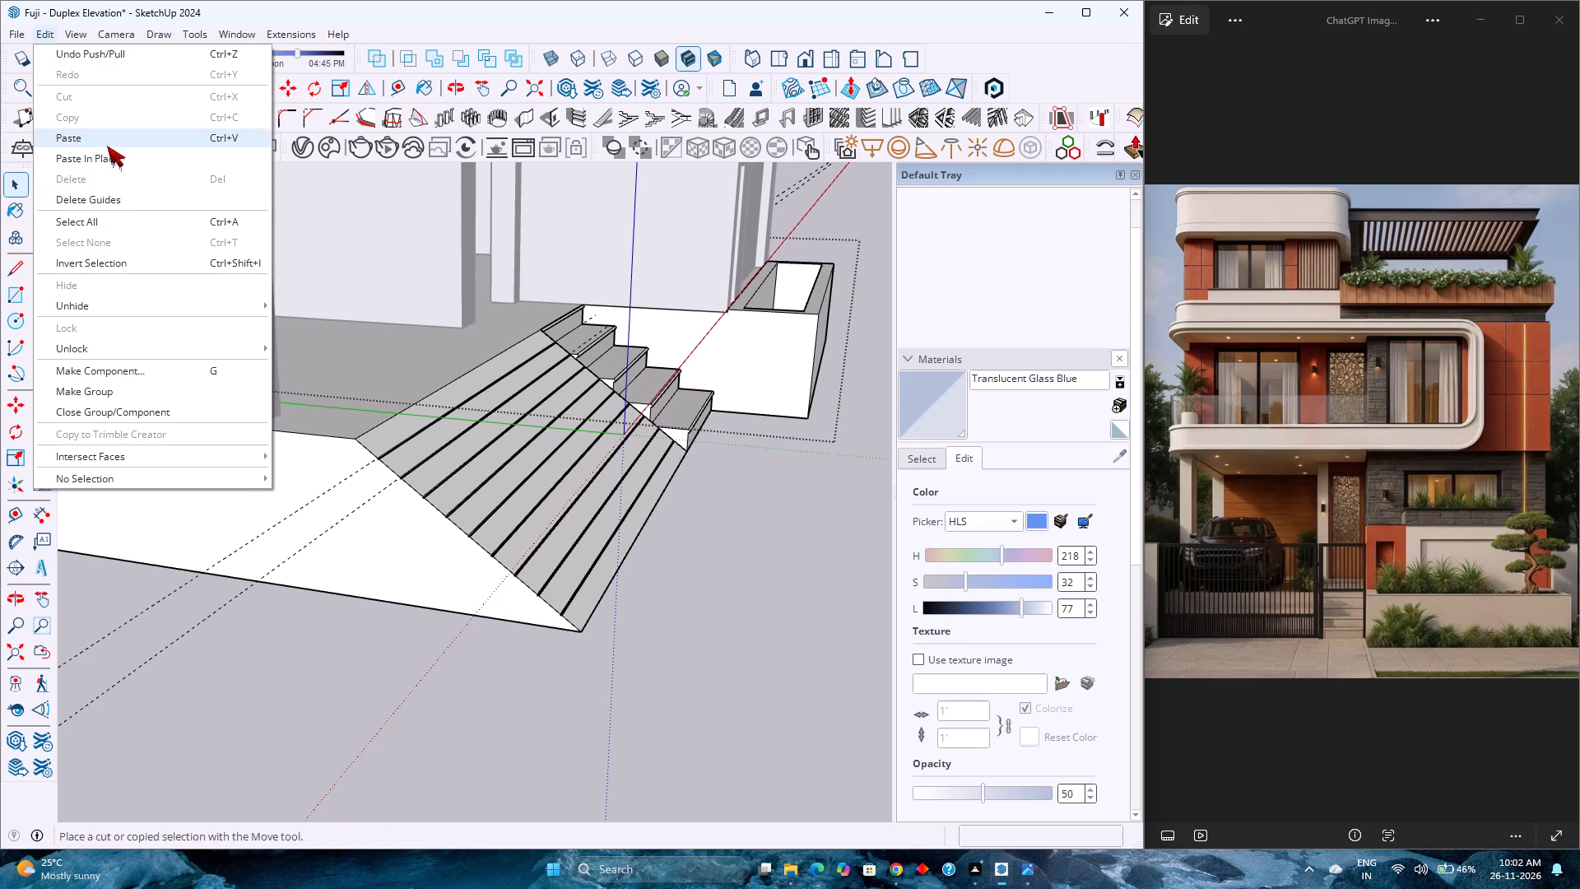
{"action": "left_click", "coordinate": [139, 198]}
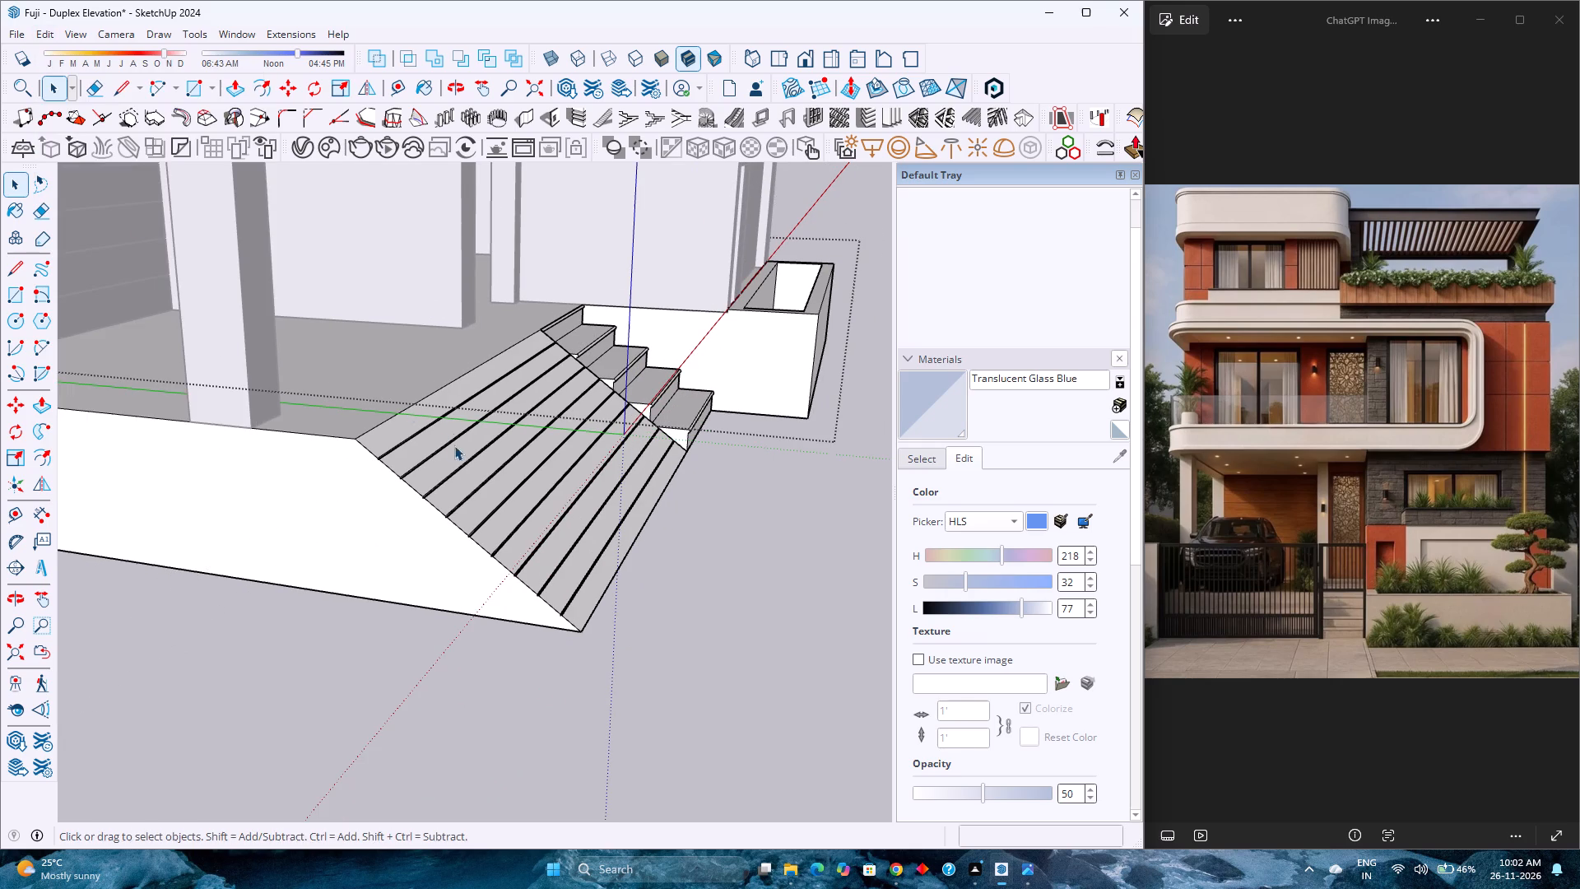
Examine the grooved ramp and entrance steps from the front and from above.
{"action": "middle_click_drag", "start_coordinate": [454, 445], "coordinate": [193, 436]}
{"action": "middle_click", "coordinate": [190, 436]}
{"action": "scroll", "coordinate": [181, 435], "scroll_direction": "down", "scroll_amount": 4}
{"action": "scroll", "coordinate": [504, 482], "scroll_direction": "up", "scroll_amount": 1}
{"action": "middle_click_drag", "start_coordinate": [502, 482], "coordinate": [324, 536]}
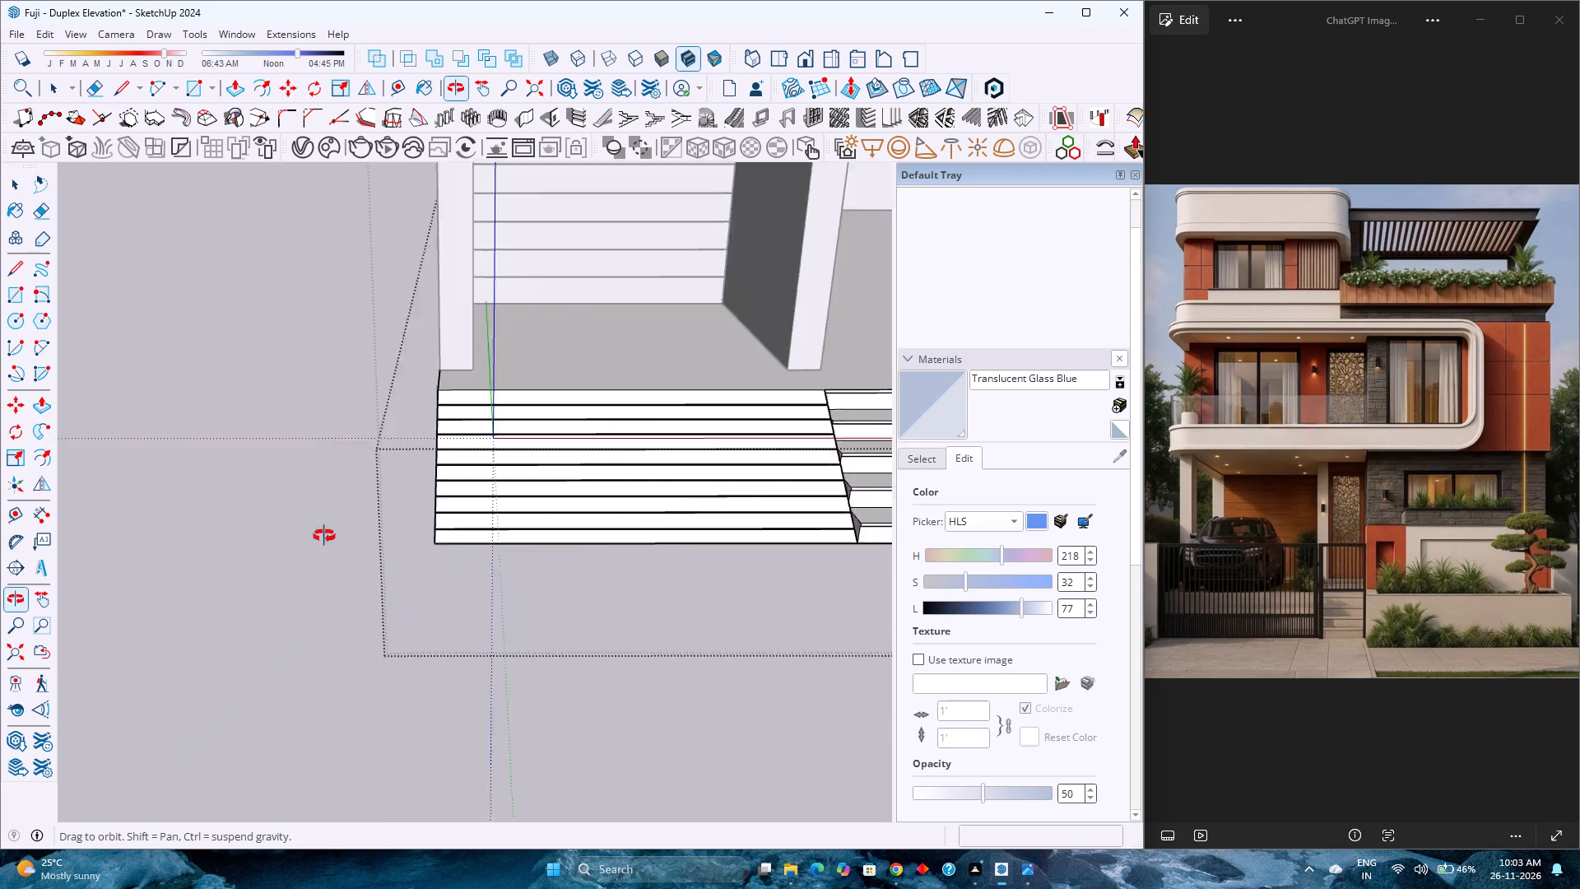
{"action": "middle_click_drag", "start_coordinate": [324, 536], "coordinate": [369, 542]}
{"action": "scroll", "coordinate": [363, 530], "scroll_direction": "down", "scroll_amount": 8}
{"action": "middle_click_drag", "start_coordinate": [355, 508], "coordinate": [282, 591], "text": "shift"}
{"action": "middle_click", "coordinate": [281, 591], "text": "shift"}
{"action": "scroll", "coordinate": [277, 577], "scroll_direction": "down", "scroll_amount": 4}
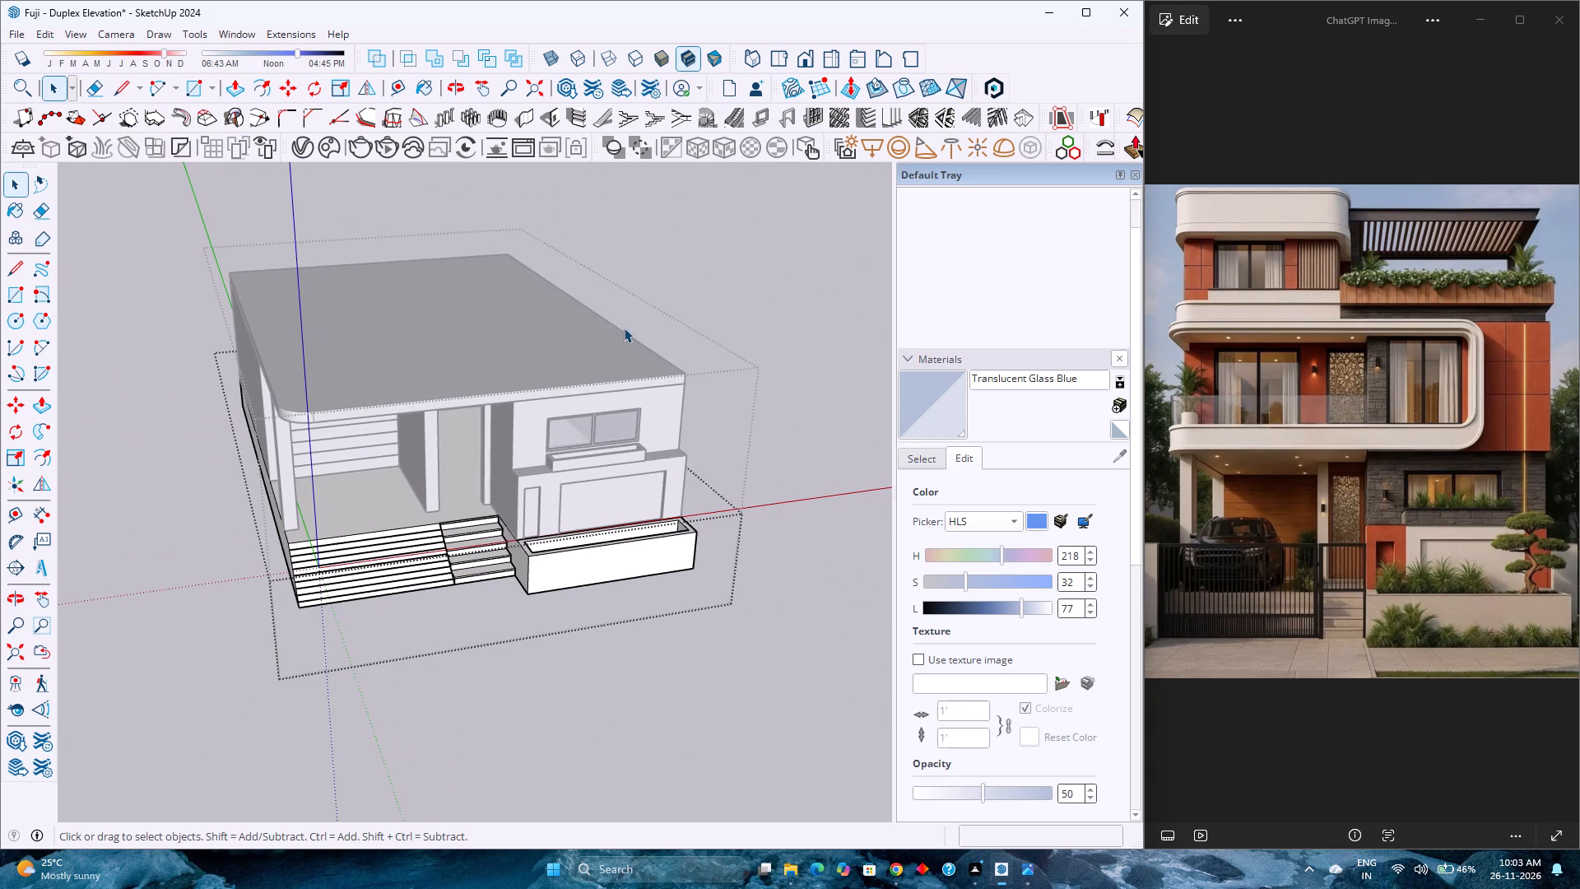
Close the ramp and plinth group for editing and save the model.
{"action": "left_click", "coordinate": [641, 300]}
{"action": "scroll", "coordinate": [631, 322], "scroll_direction": "up", "scroll_amount": 3}
{"action": "key", "text": "ctrl+s"}
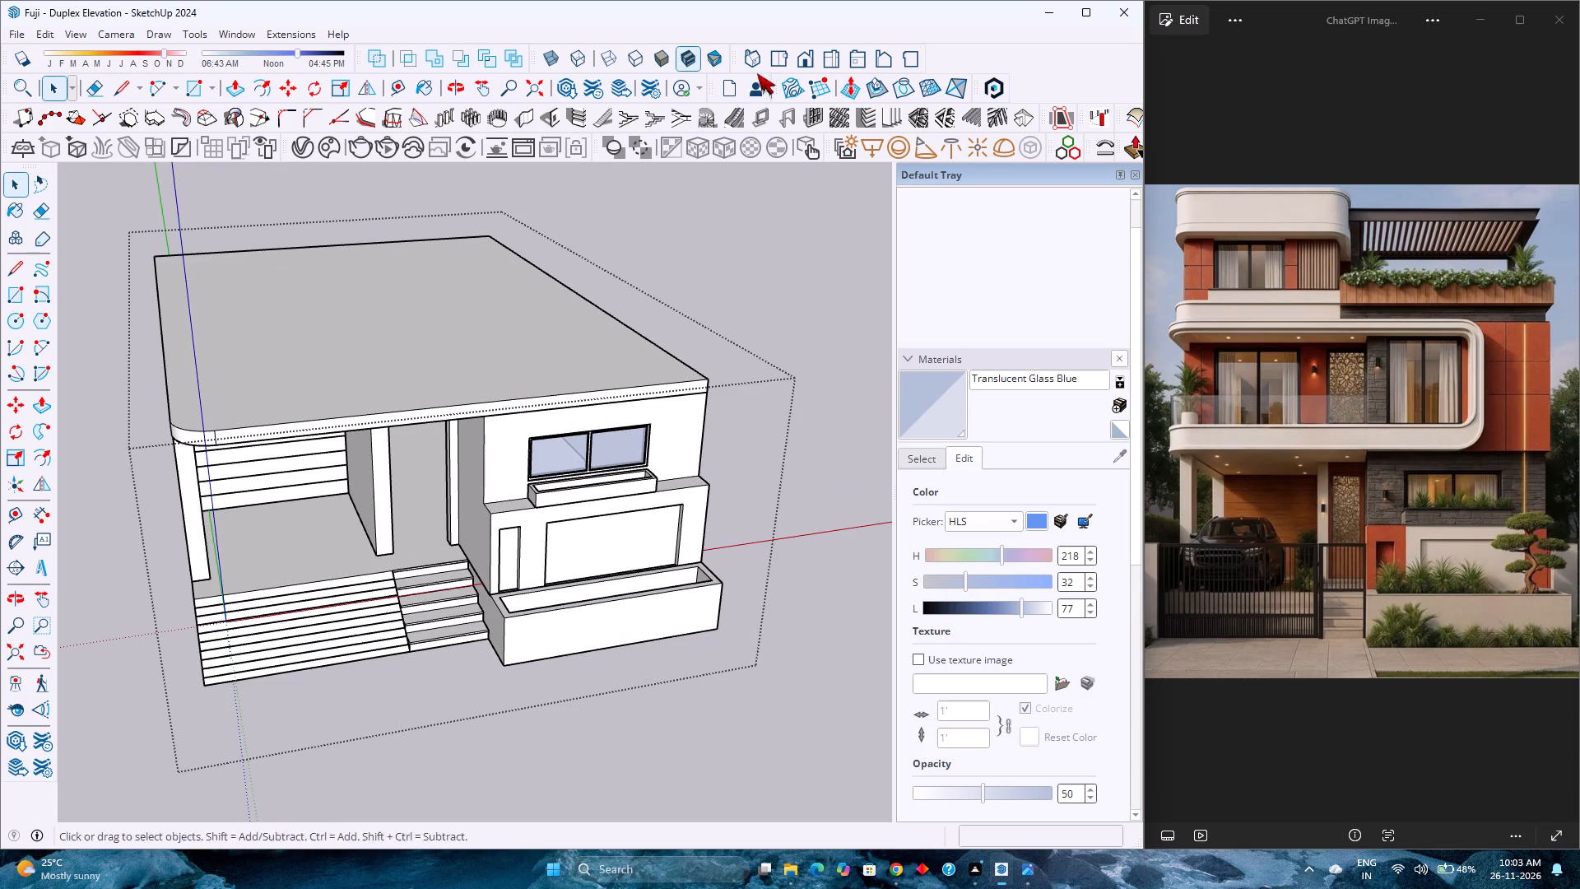
Inspect the ground floor in the standard front view and from the sides and underneath against the reference image.
{"action": "left_click", "coordinate": [814, 61]}
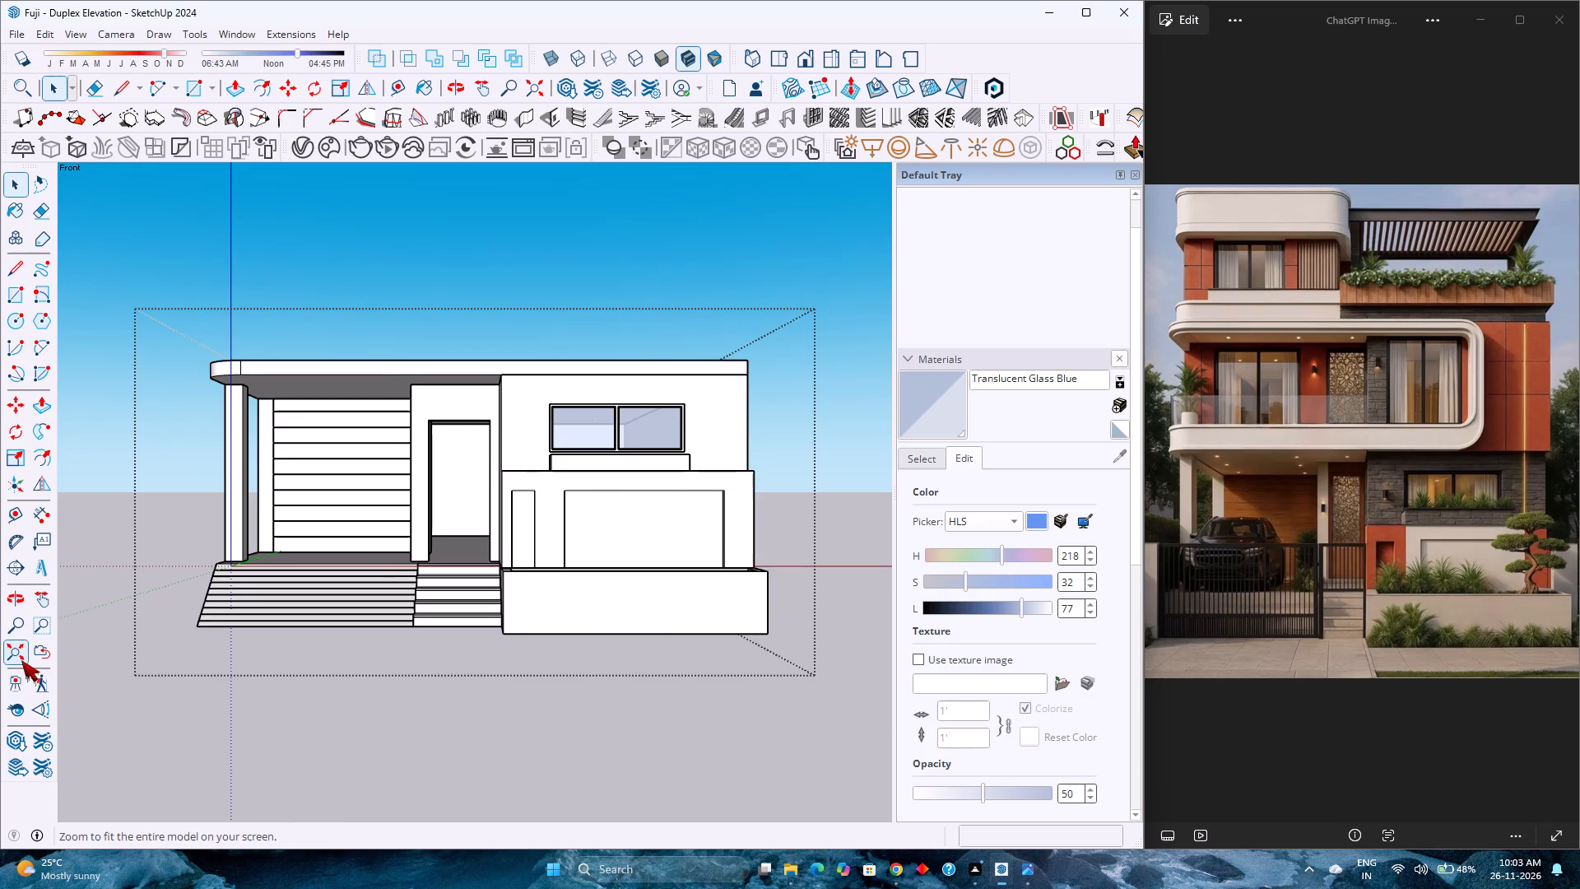
{"action": "left_click", "coordinate": [21, 660]}
{"action": "scroll", "coordinate": [284, 568], "scroll_direction": "down", "scroll_amount": 2}
{"action": "scroll", "coordinate": [286, 568], "scroll_direction": "up", "scroll_amount": 3}
{"action": "scroll", "coordinate": [286, 568], "scroll_direction": "down", "scroll_amount": 2}
{"action": "scroll", "coordinate": [286, 568], "scroll_direction": "up", "scroll_amount": 1}
{"action": "scroll", "coordinate": [286, 568], "scroll_direction": "down", "scroll_amount": 1}
{"action": "scroll", "coordinate": [286, 568], "scroll_direction": "up", "scroll_amount": 2}
{"action": "scroll", "coordinate": [286, 568], "scroll_direction": "down", "scroll_amount": 3}
{"action": "scroll", "coordinate": [282, 570], "scroll_direction": "up", "scroll_amount": 4}
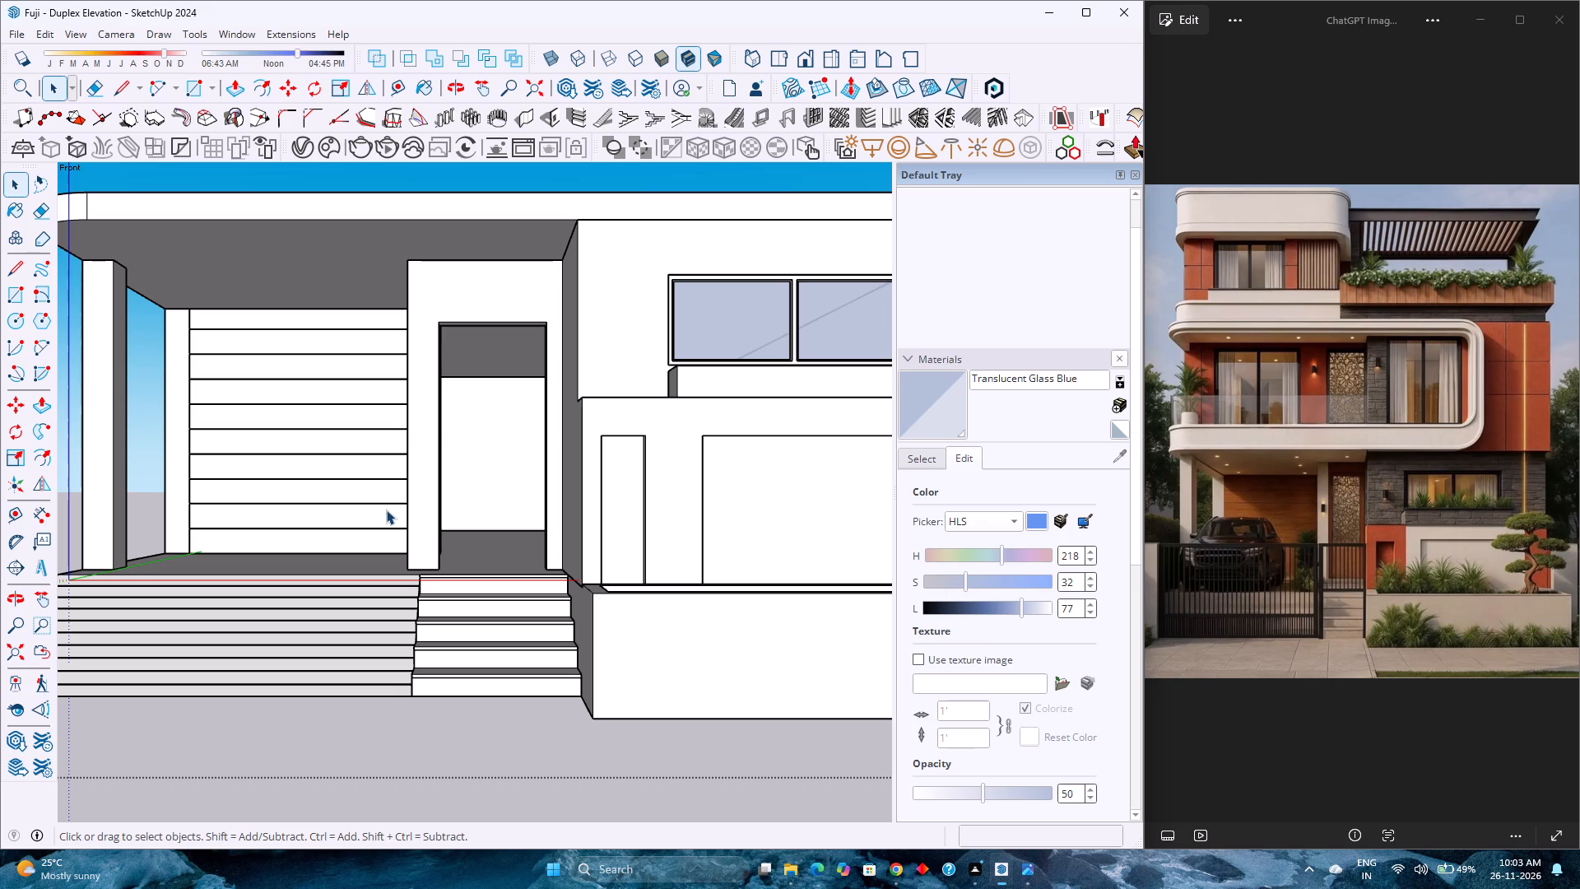
{"action": "scroll", "coordinate": [386, 510], "scroll_direction": "up", "scroll_amount": 1}
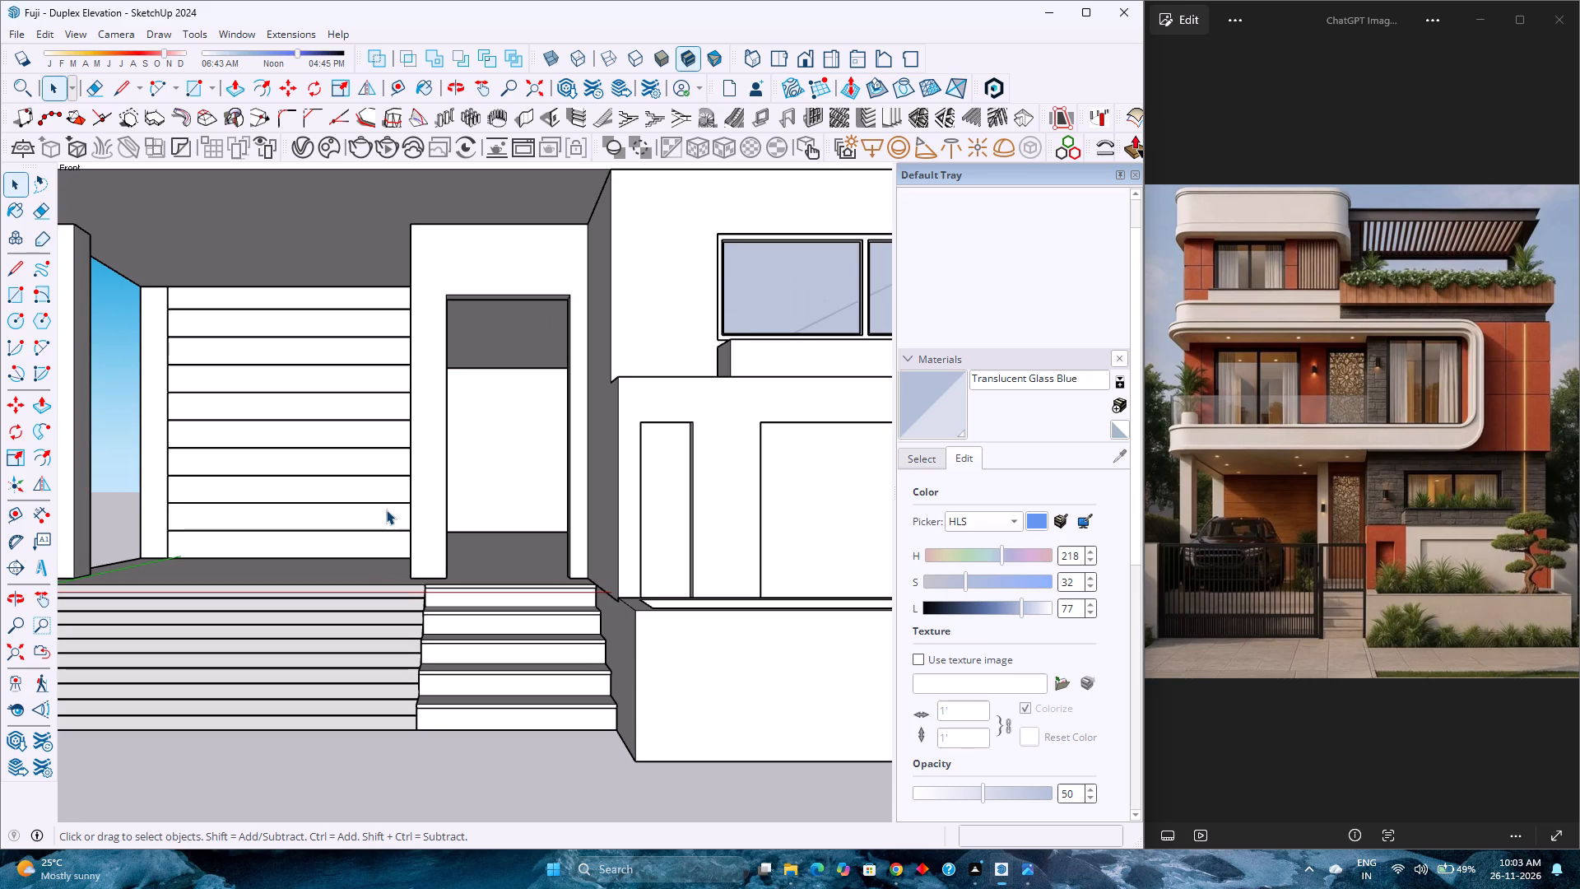
{"action": "scroll", "coordinate": [386, 533], "scroll_direction": "down", "scroll_amount": 5}
{"action": "scroll", "coordinate": [299, 441], "scroll_direction": "up", "scroll_amount": 2}
{"action": "middle_click_drag", "start_coordinate": [299, 441], "coordinate": [425, 509]}
{"action": "middle_click", "coordinate": [425, 509]}
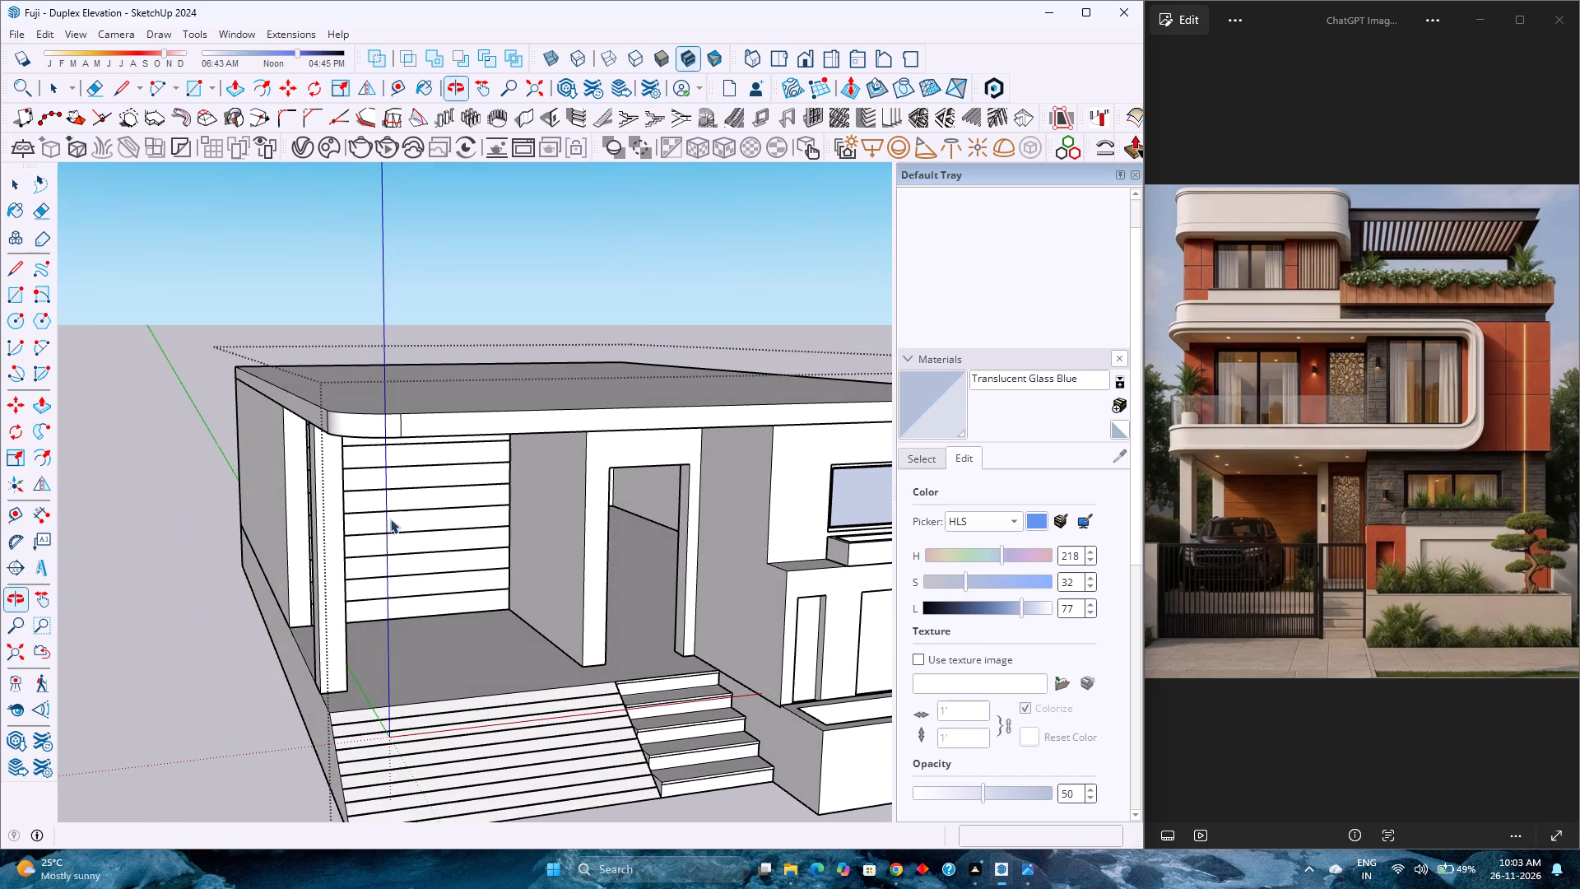
{"action": "scroll", "coordinate": [295, 705], "scroll_direction": "up", "scroll_amount": 8}
{"action": "scroll", "coordinate": [296, 658], "scroll_direction": "down", "scroll_amount": 5}
{"action": "scroll", "coordinate": [294, 652], "scroll_direction": "up", "scroll_amount": 3}
{"action": "scroll", "coordinate": [294, 652], "scroll_direction": "down", "scroll_amount": 5}
{"action": "scroll", "coordinate": [292, 649], "scroll_direction": "up", "scroll_amount": 4}
{"action": "scroll", "coordinate": [289, 643], "scroll_direction": "down", "scroll_amount": 4}
{"action": "scroll", "coordinate": [289, 643], "scroll_direction": "up", "scroll_amount": 4}
{"action": "scroll", "coordinate": [289, 643], "scroll_direction": "down", "scroll_amount": 10}
{"action": "middle_click_drag", "start_coordinate": [454, 671], "coordinate": [570, 673]}
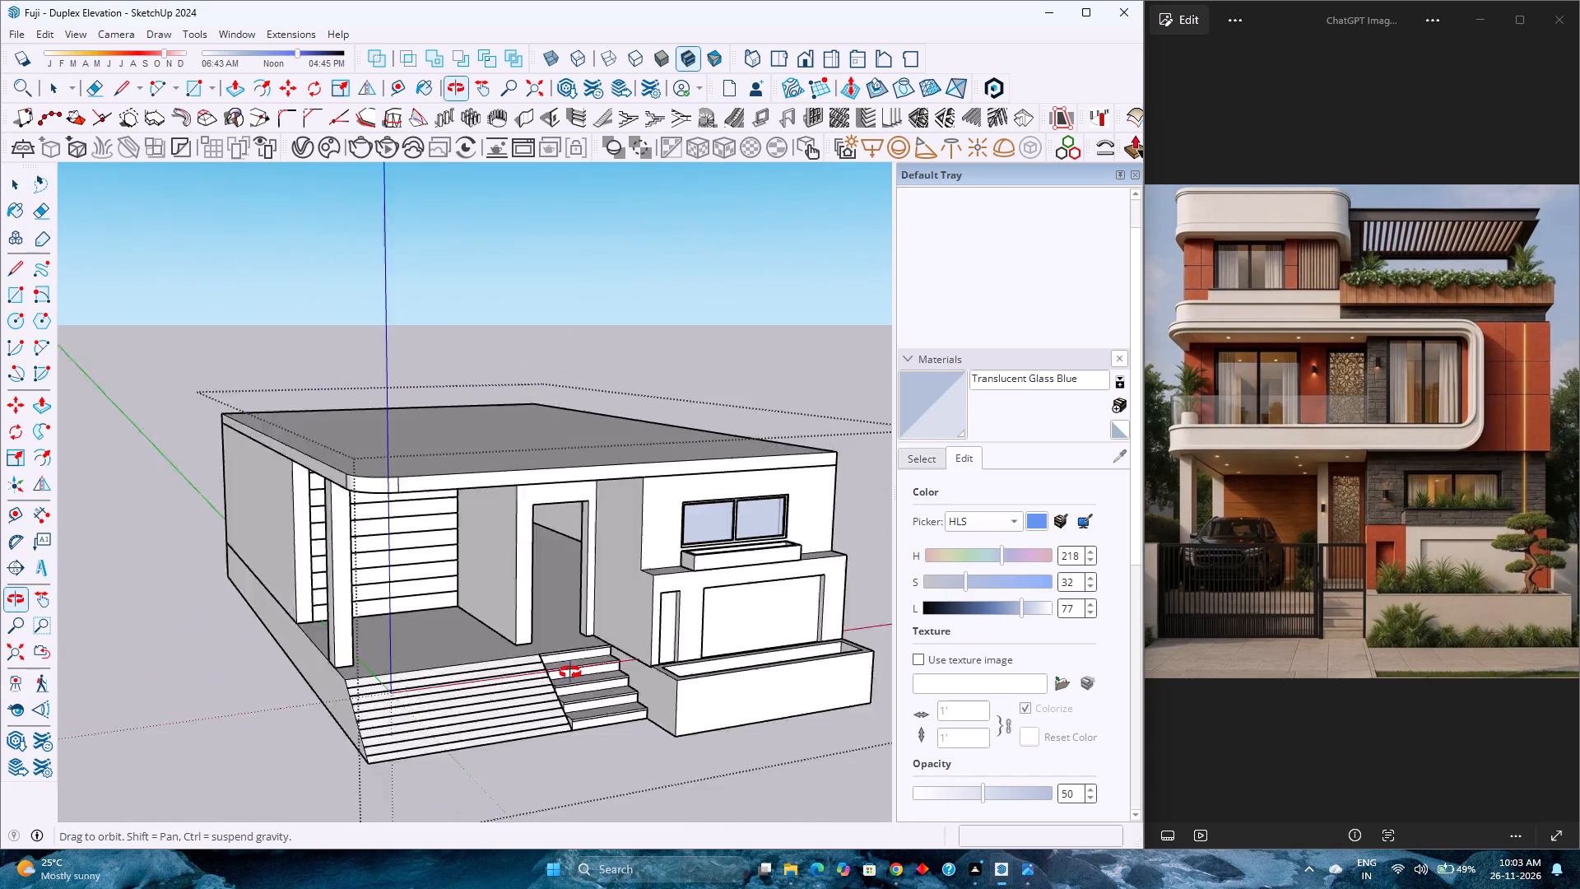
{"action": "middle_click_drag", "start_coordinate": [570, 673], "coordinate": [408, 373]}
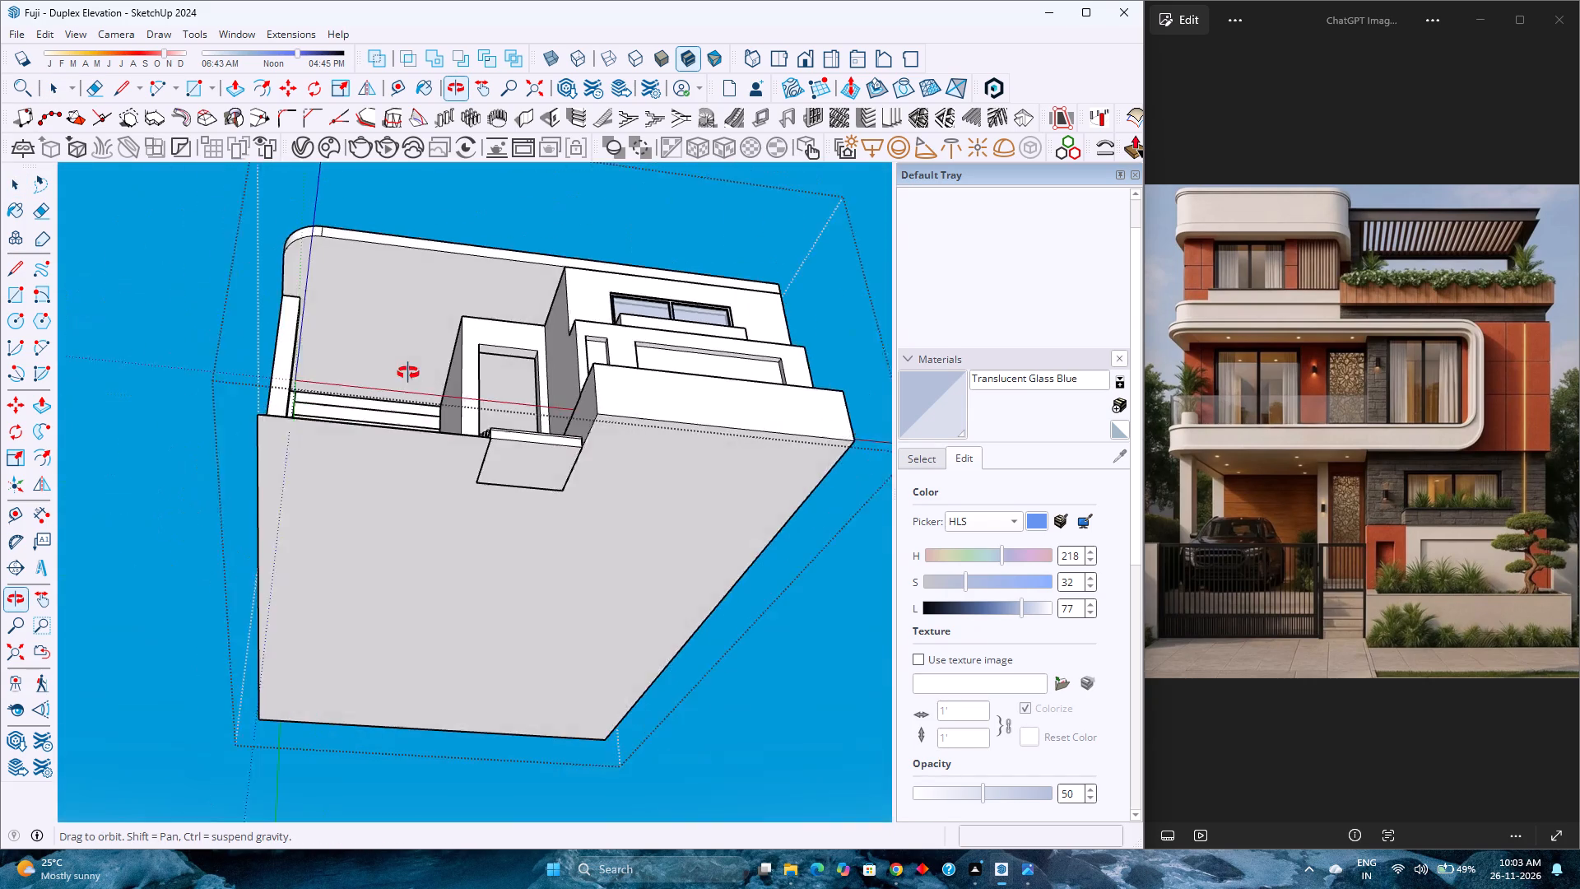
{"action": "middle_click_drag", "start_coordinate": [408, 373], "coordinate": [500, 654]}
{"action": "scroll", "coordinate": [560, 597], "scroll_direction": "down", "scroll_amount": 5}
{"action": "middle_click_drag", "start_coordinate": [581, 594], "coordinate": [280, 617]}
{"action": "middle_click", "coordinate": [280, 617]}
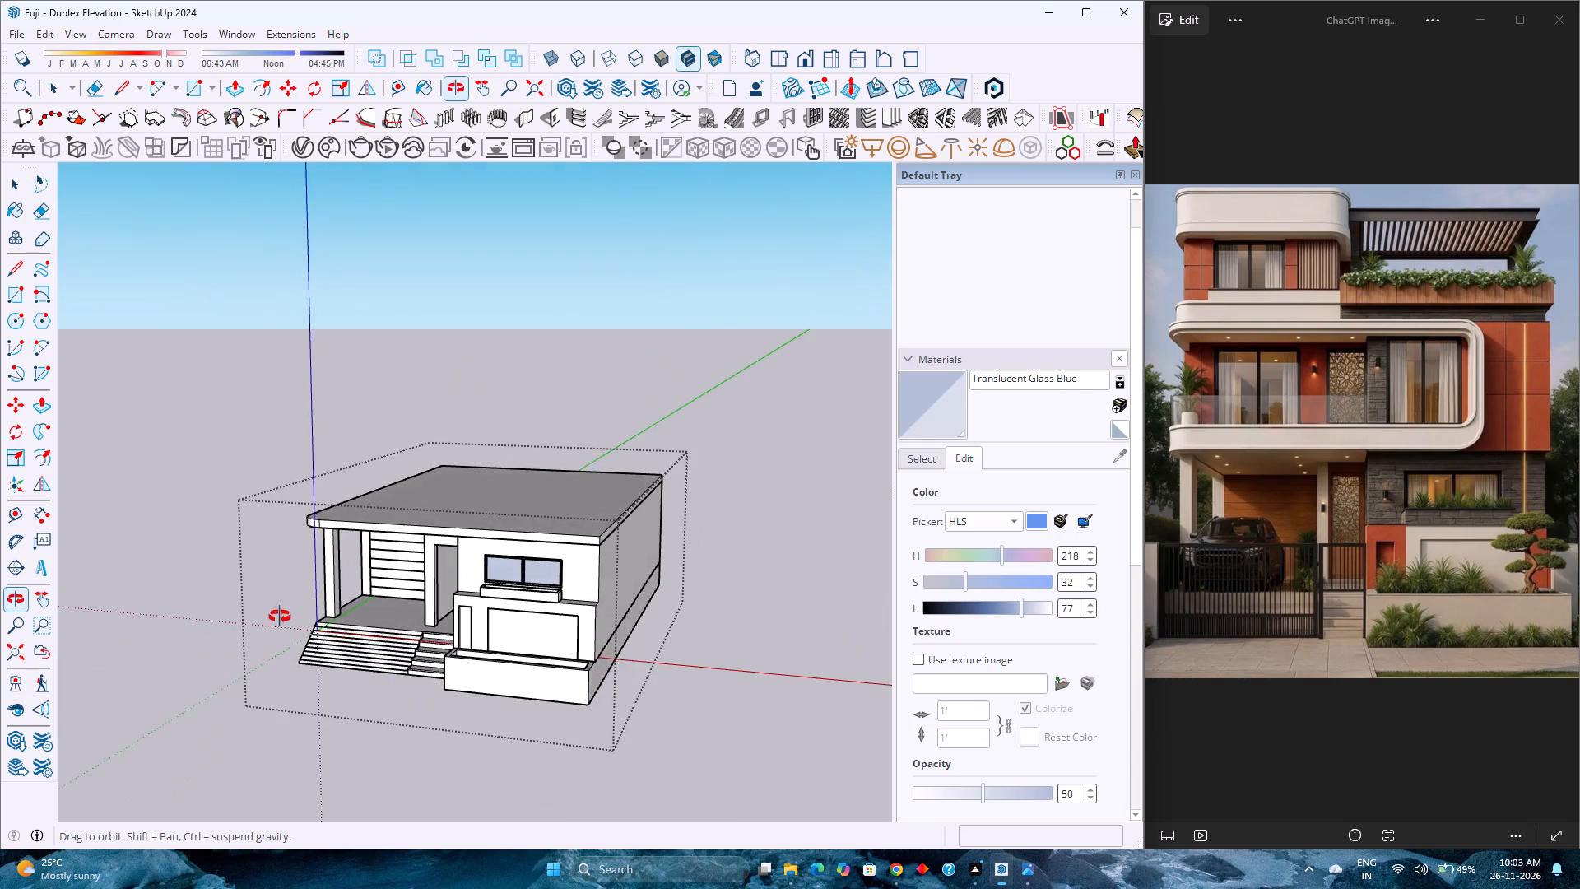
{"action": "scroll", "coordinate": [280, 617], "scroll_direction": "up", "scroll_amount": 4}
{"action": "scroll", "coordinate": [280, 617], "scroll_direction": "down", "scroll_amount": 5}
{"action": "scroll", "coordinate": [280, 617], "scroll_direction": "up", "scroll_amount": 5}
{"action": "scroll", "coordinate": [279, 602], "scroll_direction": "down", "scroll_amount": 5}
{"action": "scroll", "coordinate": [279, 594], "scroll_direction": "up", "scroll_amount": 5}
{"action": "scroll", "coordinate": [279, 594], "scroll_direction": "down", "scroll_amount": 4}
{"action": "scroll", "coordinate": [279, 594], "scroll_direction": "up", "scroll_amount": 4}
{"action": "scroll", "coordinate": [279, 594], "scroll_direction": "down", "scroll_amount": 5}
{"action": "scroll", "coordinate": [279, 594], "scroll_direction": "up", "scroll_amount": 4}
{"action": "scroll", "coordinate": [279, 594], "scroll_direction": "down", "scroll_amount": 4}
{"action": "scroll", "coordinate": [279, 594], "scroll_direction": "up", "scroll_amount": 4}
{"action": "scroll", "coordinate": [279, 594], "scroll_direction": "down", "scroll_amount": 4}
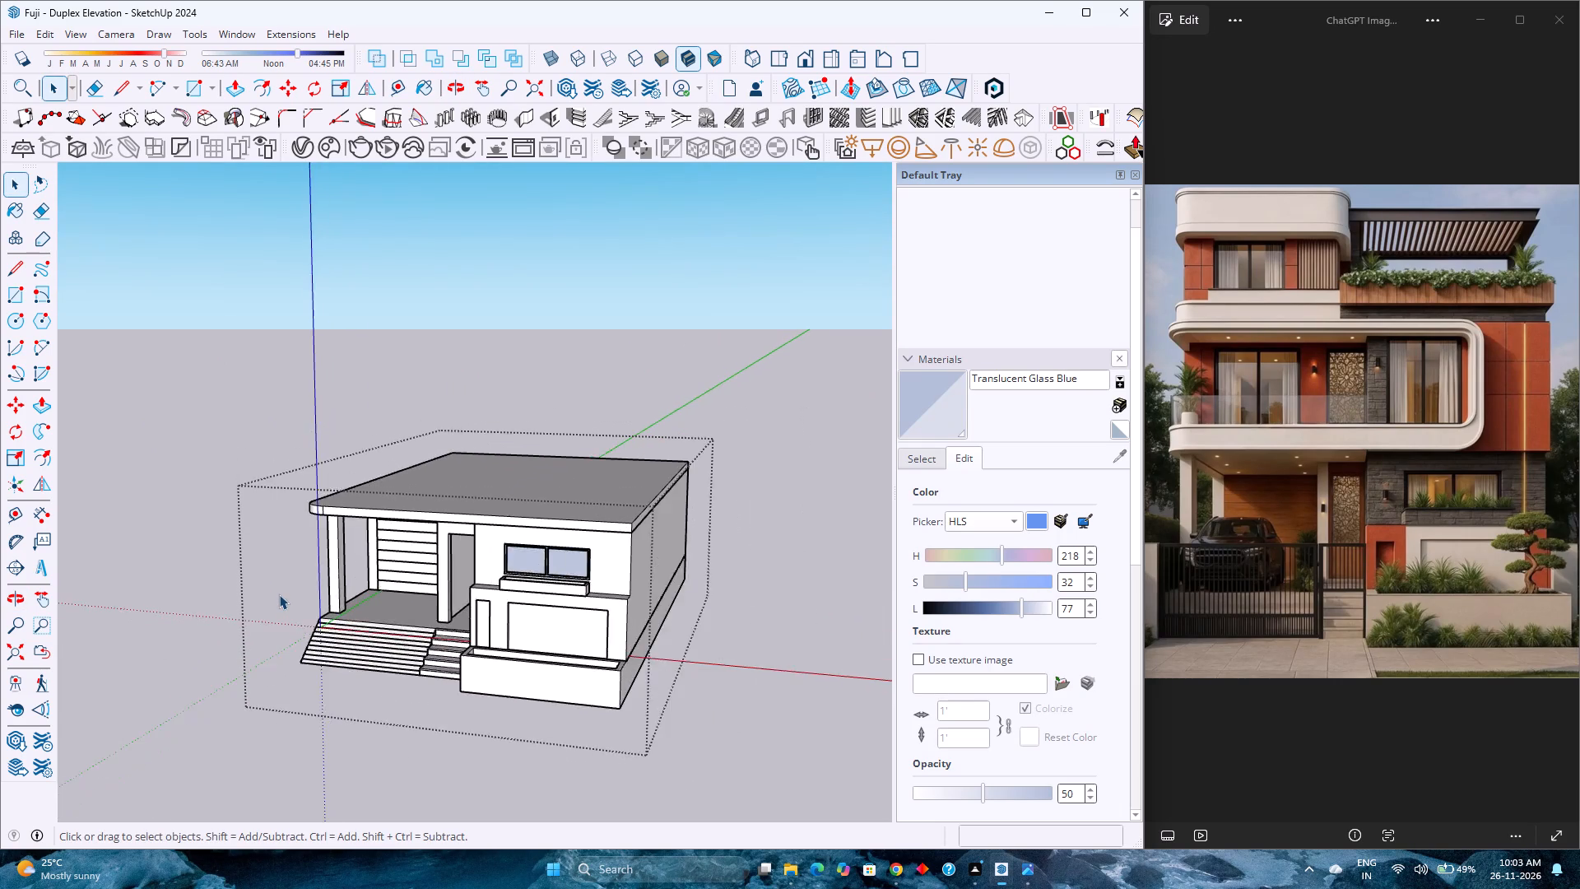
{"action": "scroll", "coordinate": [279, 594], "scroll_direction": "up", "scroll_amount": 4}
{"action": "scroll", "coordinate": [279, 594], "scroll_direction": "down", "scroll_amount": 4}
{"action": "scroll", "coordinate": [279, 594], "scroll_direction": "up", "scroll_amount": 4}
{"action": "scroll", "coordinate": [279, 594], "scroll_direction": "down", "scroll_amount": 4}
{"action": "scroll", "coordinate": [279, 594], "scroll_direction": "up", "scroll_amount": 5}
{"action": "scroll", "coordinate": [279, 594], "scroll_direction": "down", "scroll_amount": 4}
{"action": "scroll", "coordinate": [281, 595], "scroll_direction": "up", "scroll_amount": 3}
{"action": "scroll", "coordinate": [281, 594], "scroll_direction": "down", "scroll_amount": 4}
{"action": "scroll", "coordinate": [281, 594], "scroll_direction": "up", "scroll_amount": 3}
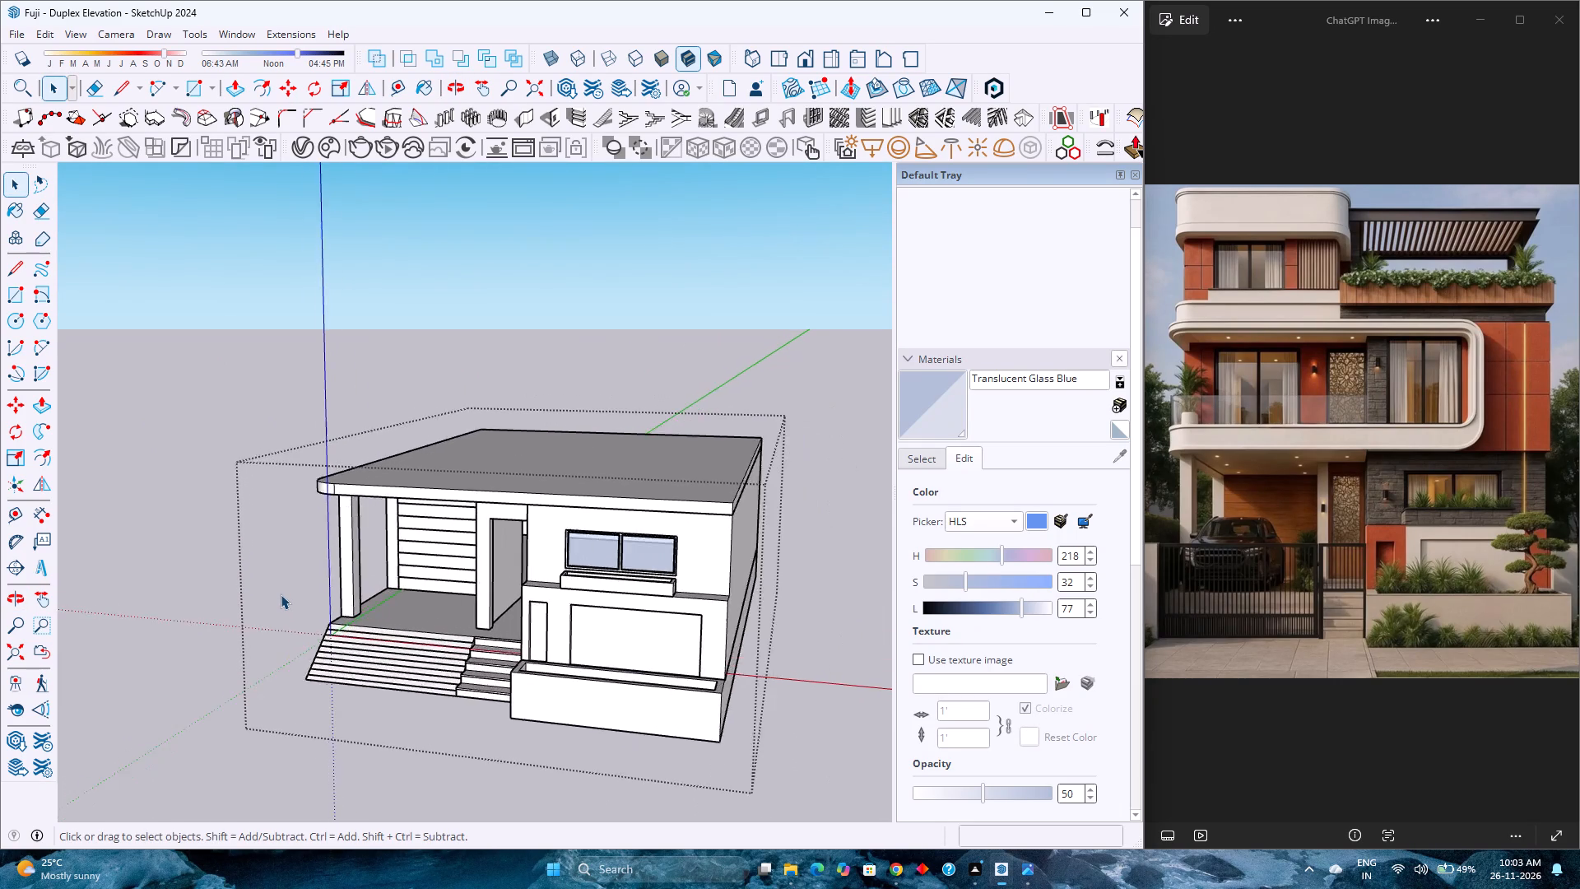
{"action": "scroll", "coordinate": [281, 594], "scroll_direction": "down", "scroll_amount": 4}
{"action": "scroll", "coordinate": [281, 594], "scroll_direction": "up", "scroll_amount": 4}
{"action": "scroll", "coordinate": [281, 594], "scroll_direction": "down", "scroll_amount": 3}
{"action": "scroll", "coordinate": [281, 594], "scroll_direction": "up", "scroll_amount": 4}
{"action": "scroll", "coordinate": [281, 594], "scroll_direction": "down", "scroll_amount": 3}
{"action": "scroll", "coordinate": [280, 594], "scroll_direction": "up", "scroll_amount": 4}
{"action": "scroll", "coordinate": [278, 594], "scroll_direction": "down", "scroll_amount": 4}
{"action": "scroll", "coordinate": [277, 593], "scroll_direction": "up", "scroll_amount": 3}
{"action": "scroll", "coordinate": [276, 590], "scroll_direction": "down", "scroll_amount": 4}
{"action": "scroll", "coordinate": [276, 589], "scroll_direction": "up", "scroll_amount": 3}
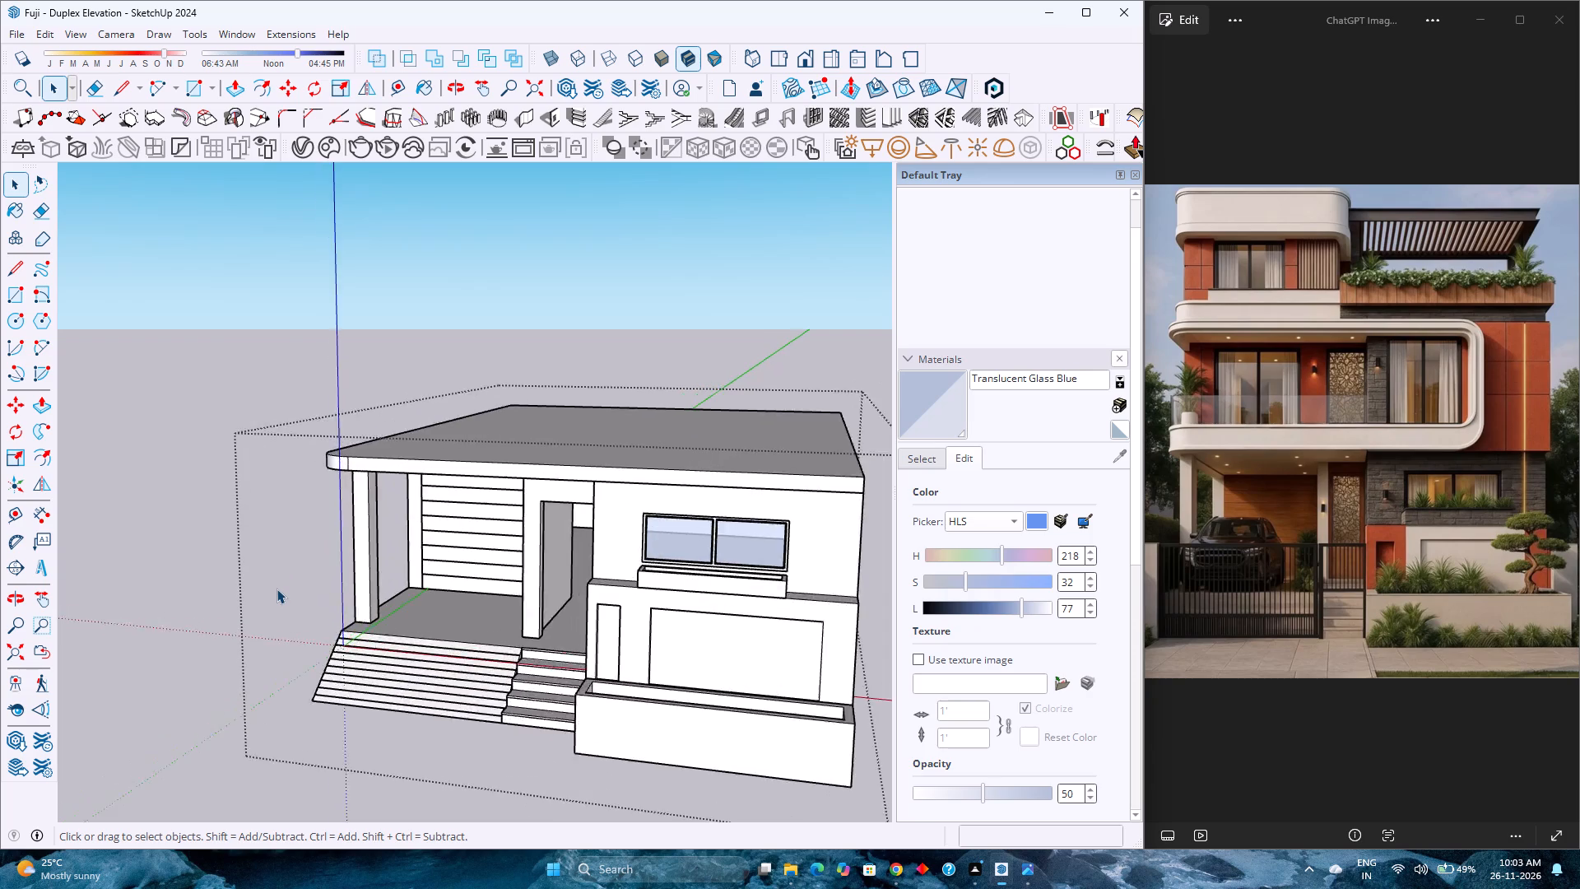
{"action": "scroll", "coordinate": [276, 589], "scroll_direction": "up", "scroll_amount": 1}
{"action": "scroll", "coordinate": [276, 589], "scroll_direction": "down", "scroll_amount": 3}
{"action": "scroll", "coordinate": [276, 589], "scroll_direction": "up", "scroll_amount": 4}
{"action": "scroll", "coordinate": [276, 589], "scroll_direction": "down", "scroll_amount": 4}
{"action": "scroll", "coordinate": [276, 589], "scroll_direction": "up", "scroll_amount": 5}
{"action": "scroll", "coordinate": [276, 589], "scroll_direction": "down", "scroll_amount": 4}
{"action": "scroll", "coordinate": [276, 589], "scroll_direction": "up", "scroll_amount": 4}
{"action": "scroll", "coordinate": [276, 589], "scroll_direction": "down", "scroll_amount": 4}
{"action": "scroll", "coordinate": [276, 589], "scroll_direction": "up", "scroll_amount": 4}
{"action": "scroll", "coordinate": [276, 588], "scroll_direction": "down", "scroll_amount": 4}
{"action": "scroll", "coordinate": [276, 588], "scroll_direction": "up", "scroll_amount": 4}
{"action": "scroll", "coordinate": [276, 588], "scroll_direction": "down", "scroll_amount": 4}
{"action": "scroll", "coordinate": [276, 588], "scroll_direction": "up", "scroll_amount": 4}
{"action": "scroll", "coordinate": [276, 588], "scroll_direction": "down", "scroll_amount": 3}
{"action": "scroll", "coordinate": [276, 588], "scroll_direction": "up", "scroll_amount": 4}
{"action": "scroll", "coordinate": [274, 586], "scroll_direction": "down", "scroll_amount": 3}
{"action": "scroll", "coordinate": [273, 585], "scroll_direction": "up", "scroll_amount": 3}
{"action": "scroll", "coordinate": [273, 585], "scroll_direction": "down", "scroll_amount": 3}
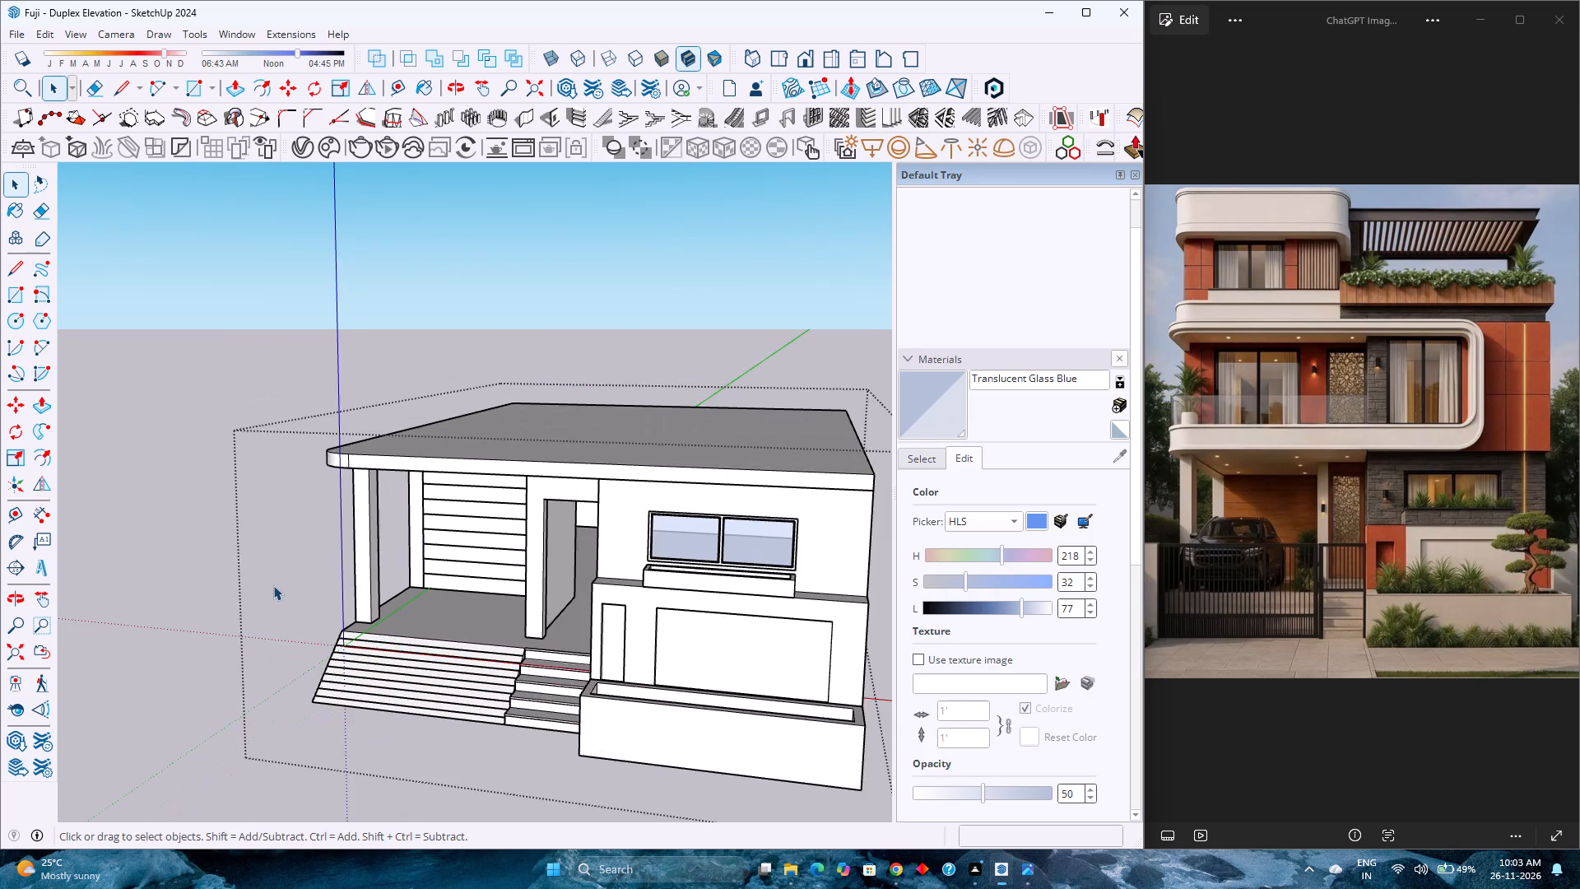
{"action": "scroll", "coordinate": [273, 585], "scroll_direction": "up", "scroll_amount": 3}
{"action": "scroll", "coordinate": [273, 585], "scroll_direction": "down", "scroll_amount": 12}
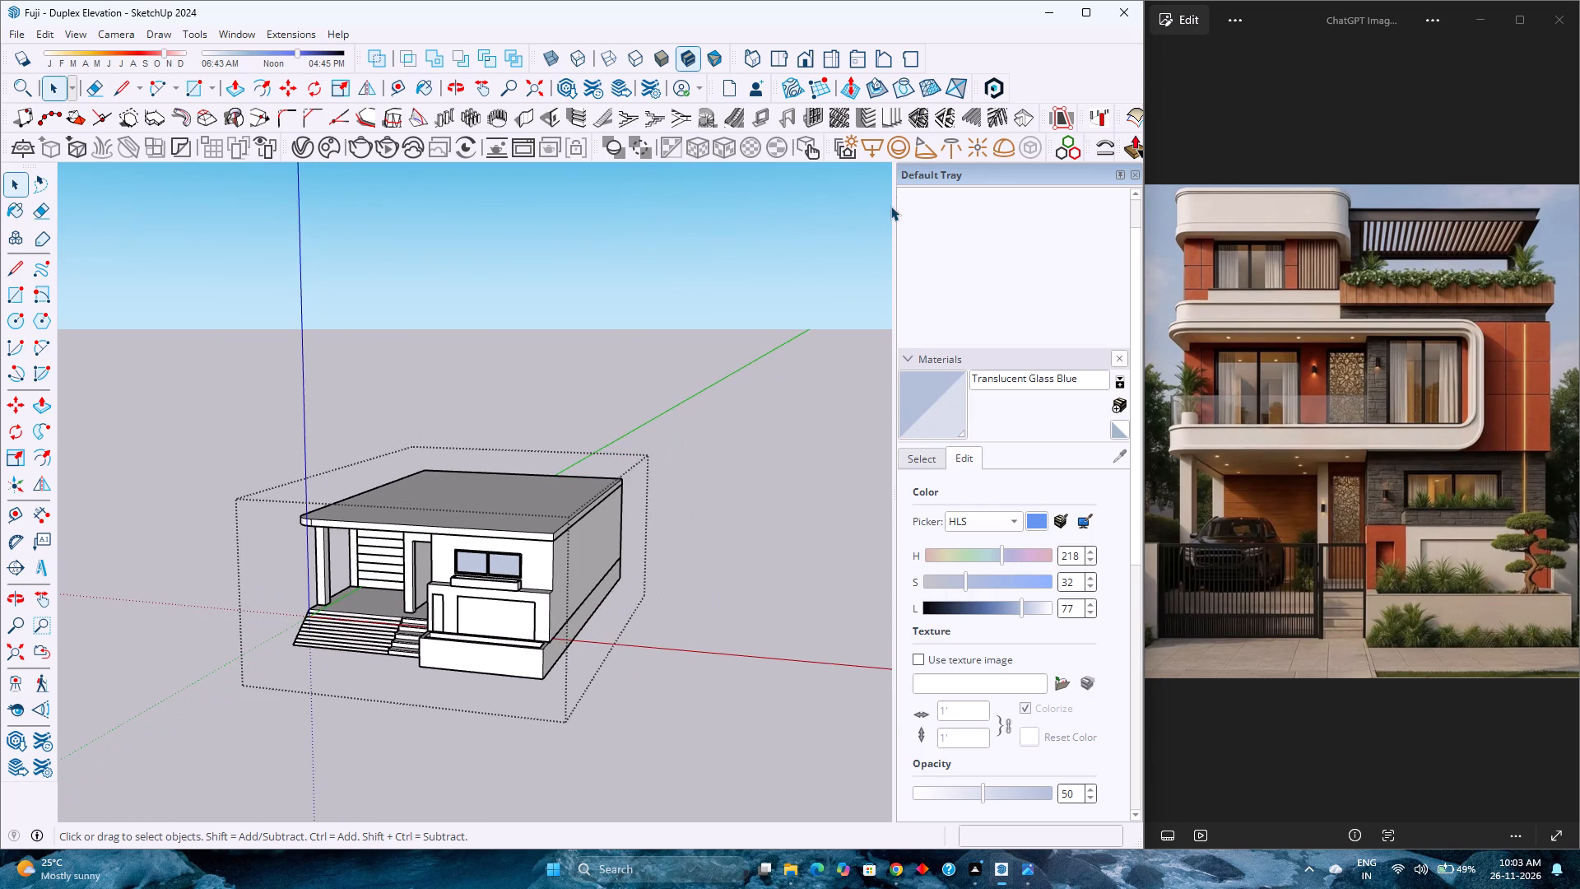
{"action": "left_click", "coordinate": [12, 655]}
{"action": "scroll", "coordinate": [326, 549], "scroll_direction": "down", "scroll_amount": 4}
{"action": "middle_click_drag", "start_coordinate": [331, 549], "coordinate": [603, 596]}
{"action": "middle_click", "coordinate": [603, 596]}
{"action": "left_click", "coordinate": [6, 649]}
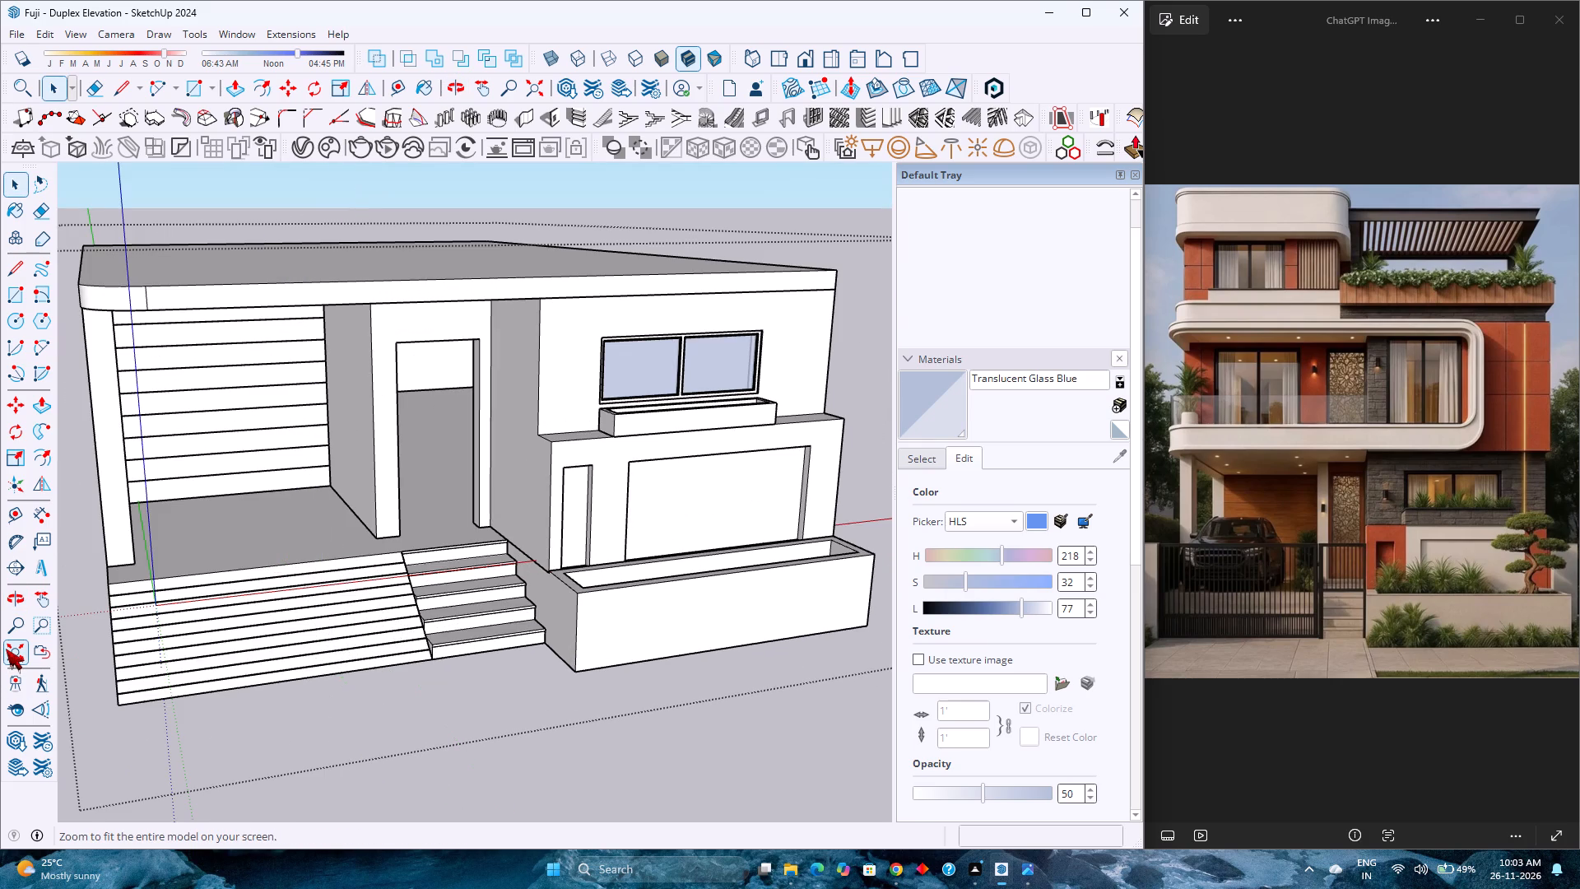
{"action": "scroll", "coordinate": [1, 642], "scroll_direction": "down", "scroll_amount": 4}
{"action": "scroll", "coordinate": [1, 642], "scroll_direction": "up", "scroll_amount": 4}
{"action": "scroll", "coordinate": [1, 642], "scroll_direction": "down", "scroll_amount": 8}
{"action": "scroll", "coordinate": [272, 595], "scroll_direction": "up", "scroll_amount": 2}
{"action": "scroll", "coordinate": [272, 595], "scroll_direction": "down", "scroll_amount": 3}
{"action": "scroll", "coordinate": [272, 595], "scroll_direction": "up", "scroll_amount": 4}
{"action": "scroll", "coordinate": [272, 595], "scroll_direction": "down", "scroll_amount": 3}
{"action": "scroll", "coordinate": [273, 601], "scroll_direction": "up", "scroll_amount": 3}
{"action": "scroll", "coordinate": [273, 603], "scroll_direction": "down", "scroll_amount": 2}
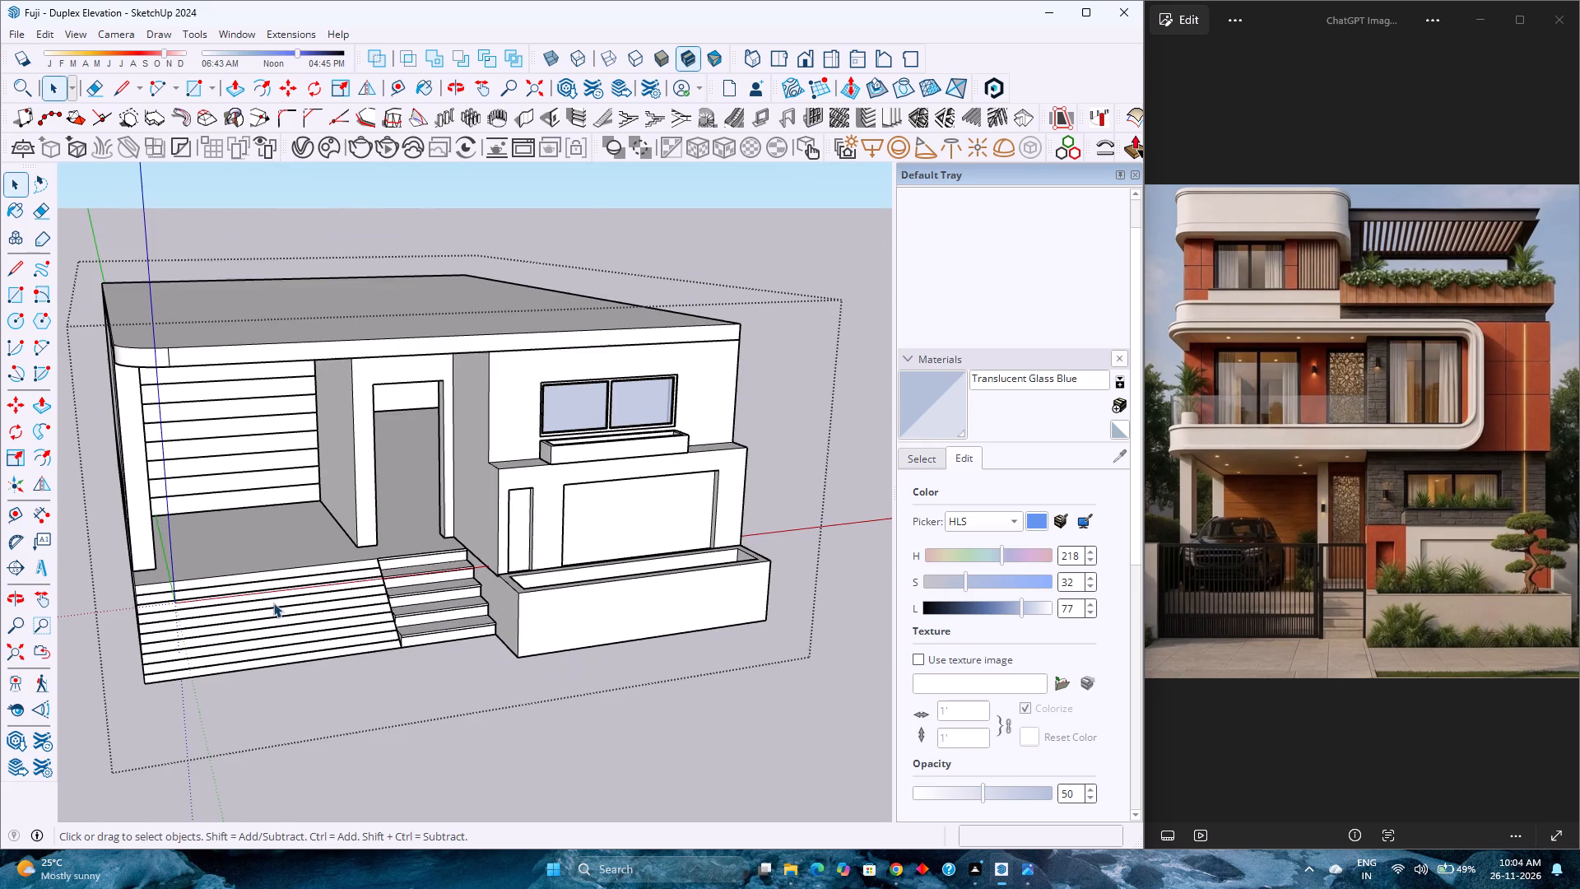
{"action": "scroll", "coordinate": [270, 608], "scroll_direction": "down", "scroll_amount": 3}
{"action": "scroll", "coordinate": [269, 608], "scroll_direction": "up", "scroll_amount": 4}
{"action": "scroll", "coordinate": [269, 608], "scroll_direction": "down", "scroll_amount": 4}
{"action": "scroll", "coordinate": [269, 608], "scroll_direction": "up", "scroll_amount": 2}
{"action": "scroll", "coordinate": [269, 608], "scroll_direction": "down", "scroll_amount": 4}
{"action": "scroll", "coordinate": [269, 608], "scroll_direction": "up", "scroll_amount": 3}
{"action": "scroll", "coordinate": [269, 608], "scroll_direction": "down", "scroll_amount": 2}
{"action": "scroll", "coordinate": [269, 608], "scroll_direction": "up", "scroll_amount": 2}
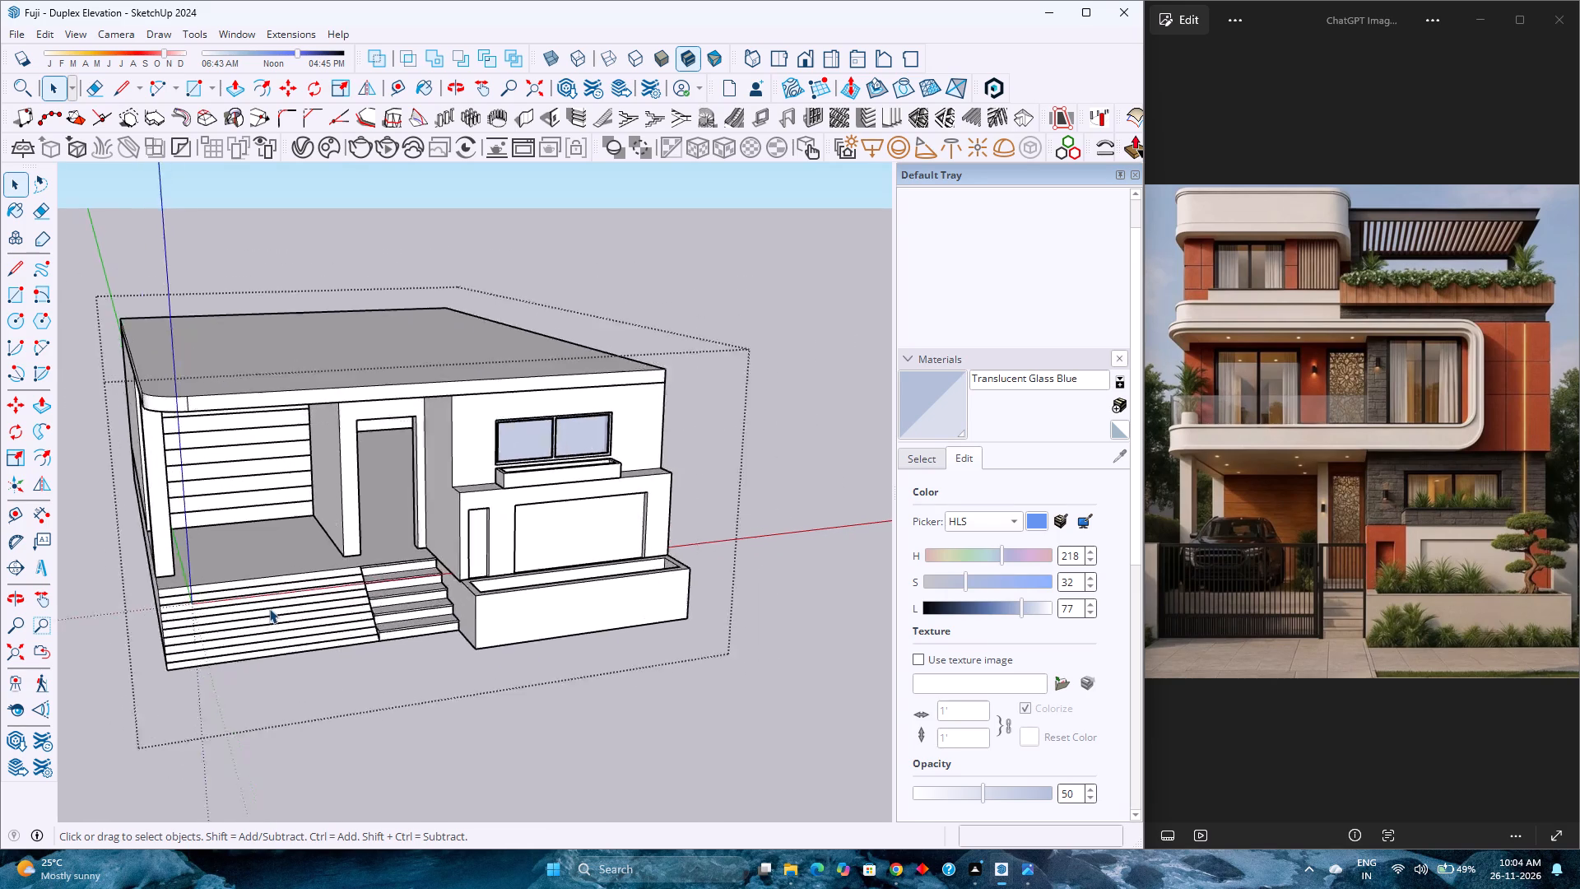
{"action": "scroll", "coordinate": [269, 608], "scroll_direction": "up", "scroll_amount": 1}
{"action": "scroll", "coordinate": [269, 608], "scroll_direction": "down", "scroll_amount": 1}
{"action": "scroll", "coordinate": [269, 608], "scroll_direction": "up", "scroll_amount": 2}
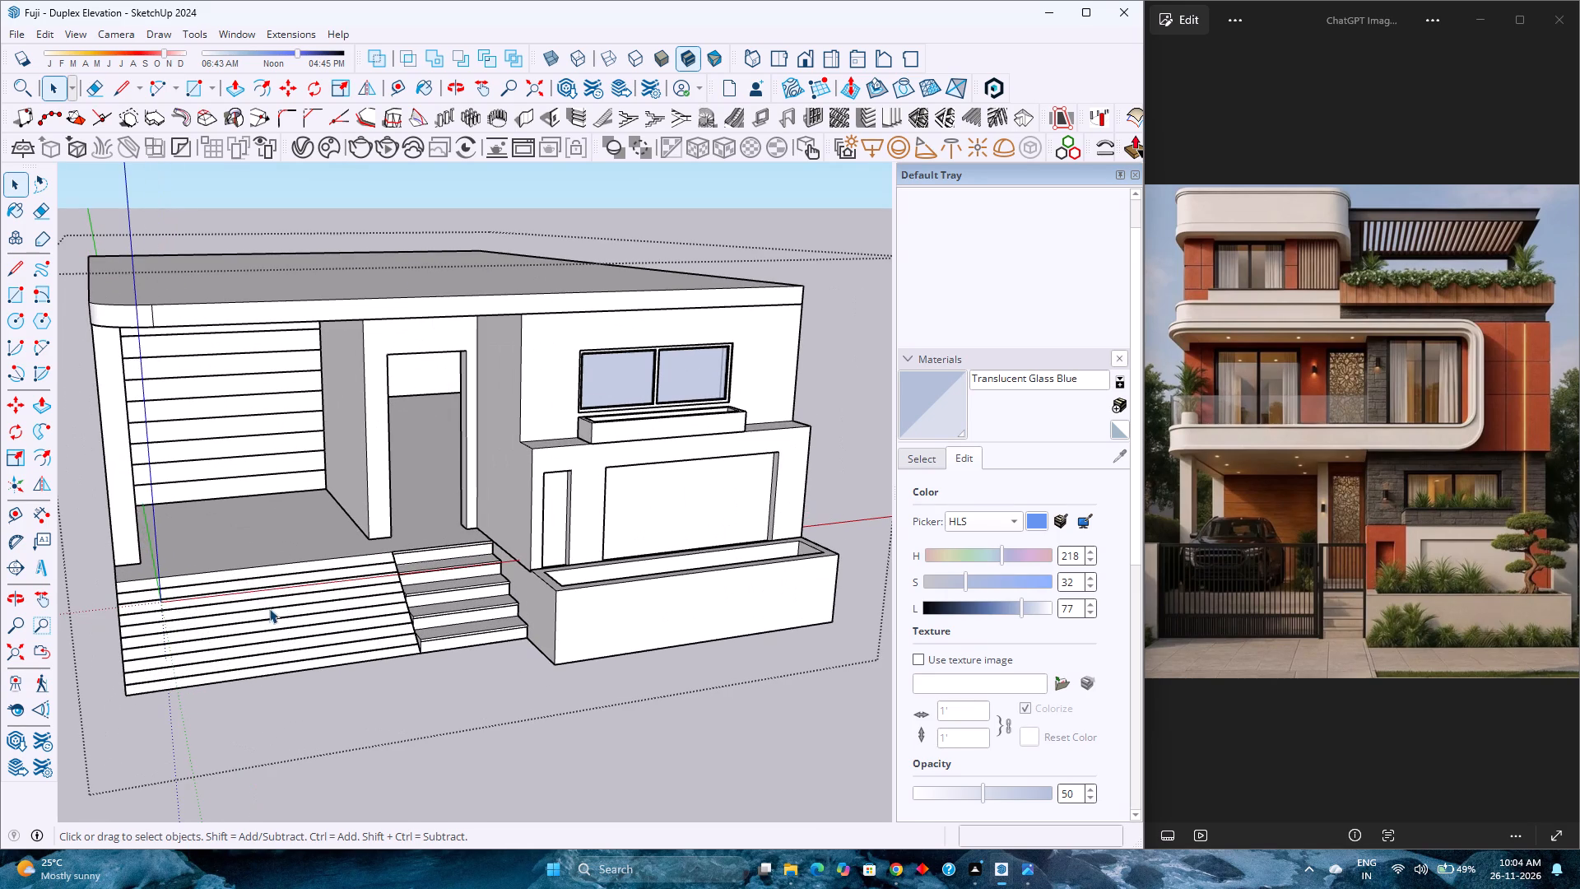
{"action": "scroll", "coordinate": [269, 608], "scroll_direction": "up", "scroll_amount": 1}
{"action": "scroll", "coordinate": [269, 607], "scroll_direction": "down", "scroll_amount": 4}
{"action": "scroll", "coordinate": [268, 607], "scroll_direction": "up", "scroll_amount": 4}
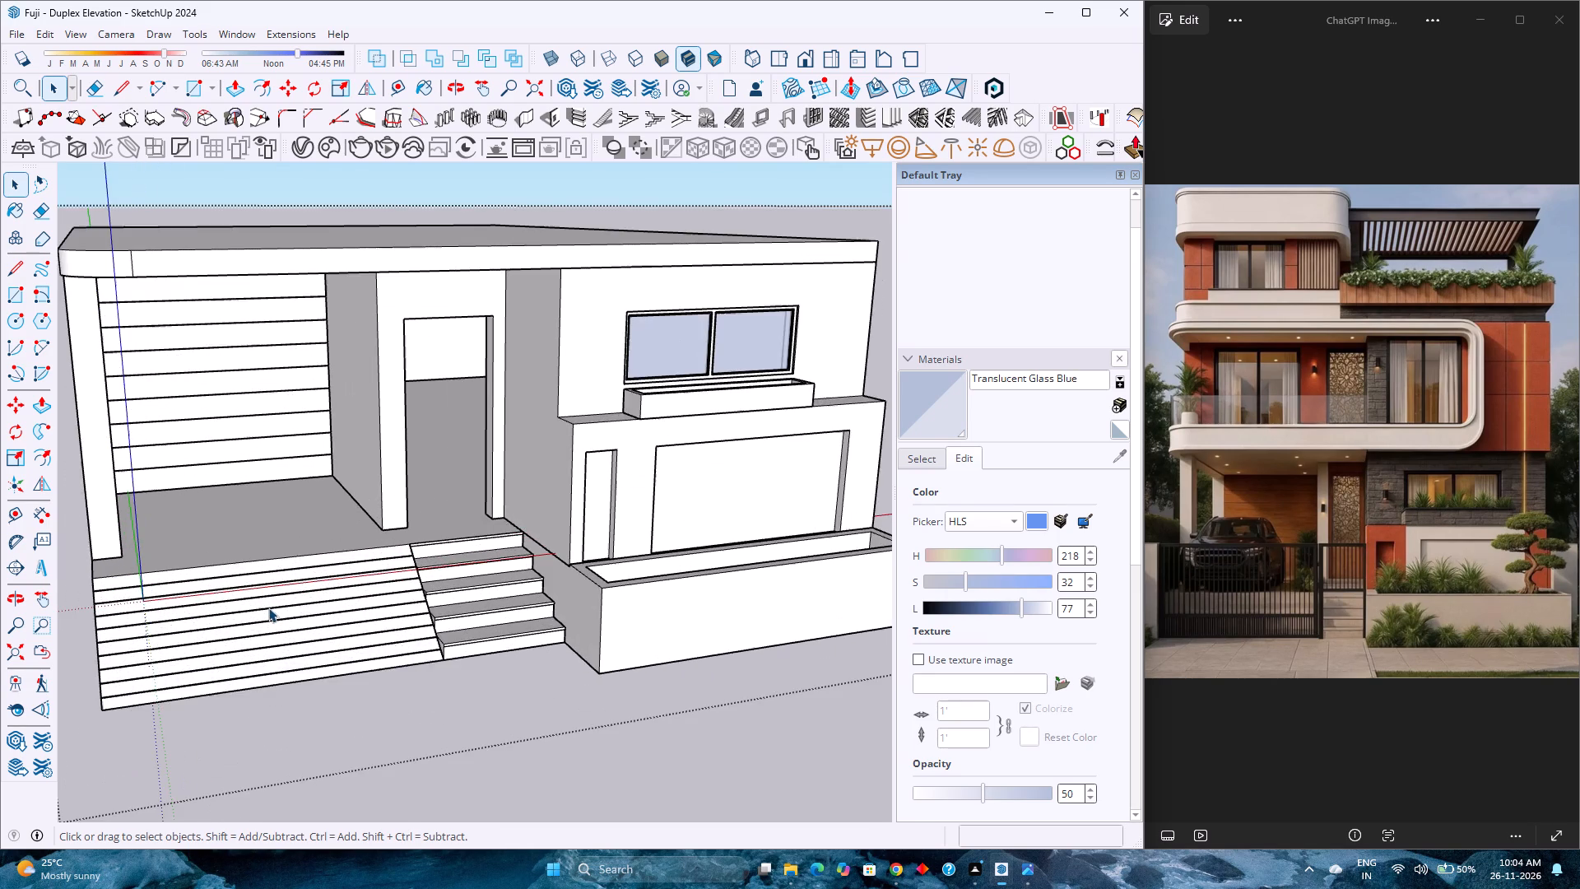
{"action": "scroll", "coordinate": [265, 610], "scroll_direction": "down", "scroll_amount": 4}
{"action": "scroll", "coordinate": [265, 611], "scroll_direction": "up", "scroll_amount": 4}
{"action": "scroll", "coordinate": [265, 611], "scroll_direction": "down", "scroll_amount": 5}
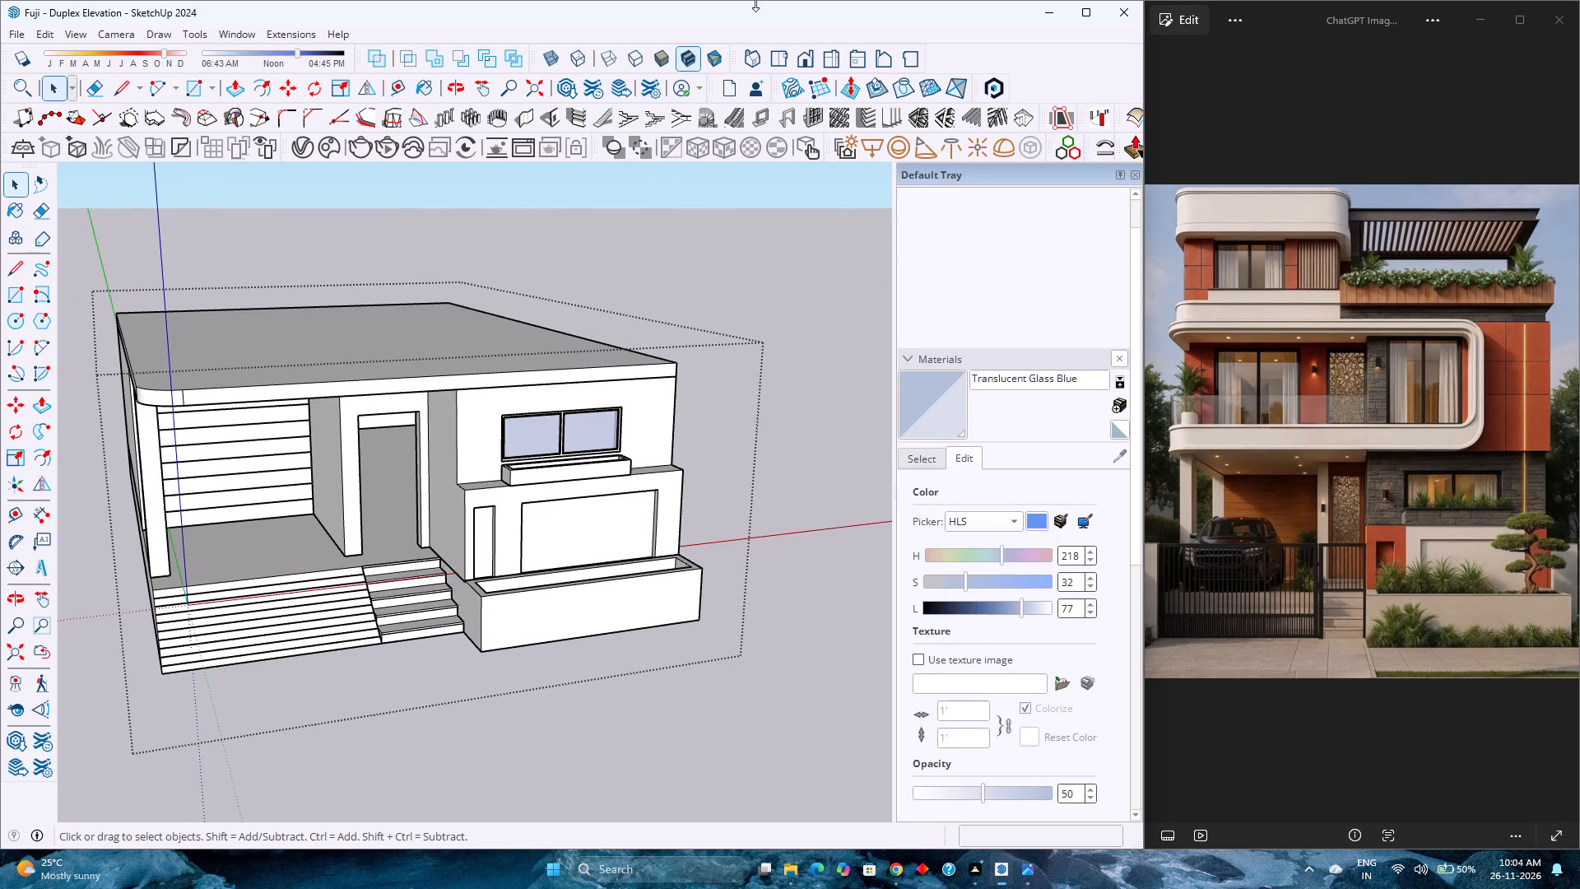
Examine the whole ground floor in the standard front view, near and far, against the reference image.
{"action": "left_click", "coordinate": [806, 64]}
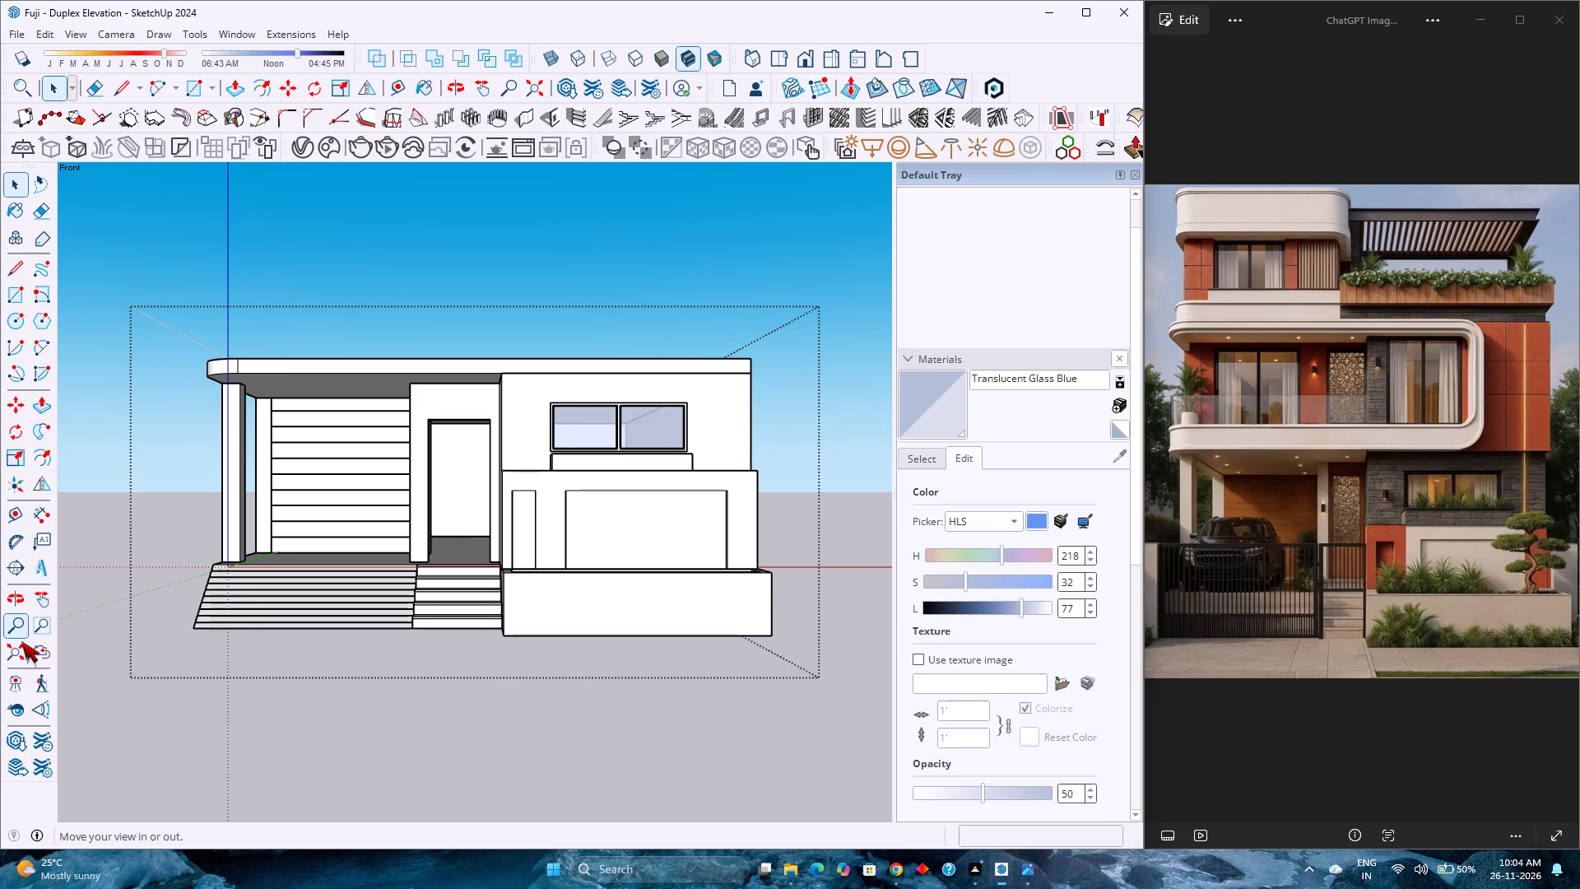
{"action": "left_click", "coordinate": [21, 641]}
{"action": "scroll", "coordinate": [481, 553], "scroll_direction": "down", "scroll_amount": 2}
{"action": "scroll", "coordinate": [485, 552], "scroll_direction": "up", "scroll_amount": 2}
{"action": "scroll", "coordinate": [486, 552], "scroll_direction": "down", "scroll_amount": 2}
{"action": "scroll", "coordinate": [486, 552], "scroll_direction": "up", "scroll_amount": 2}
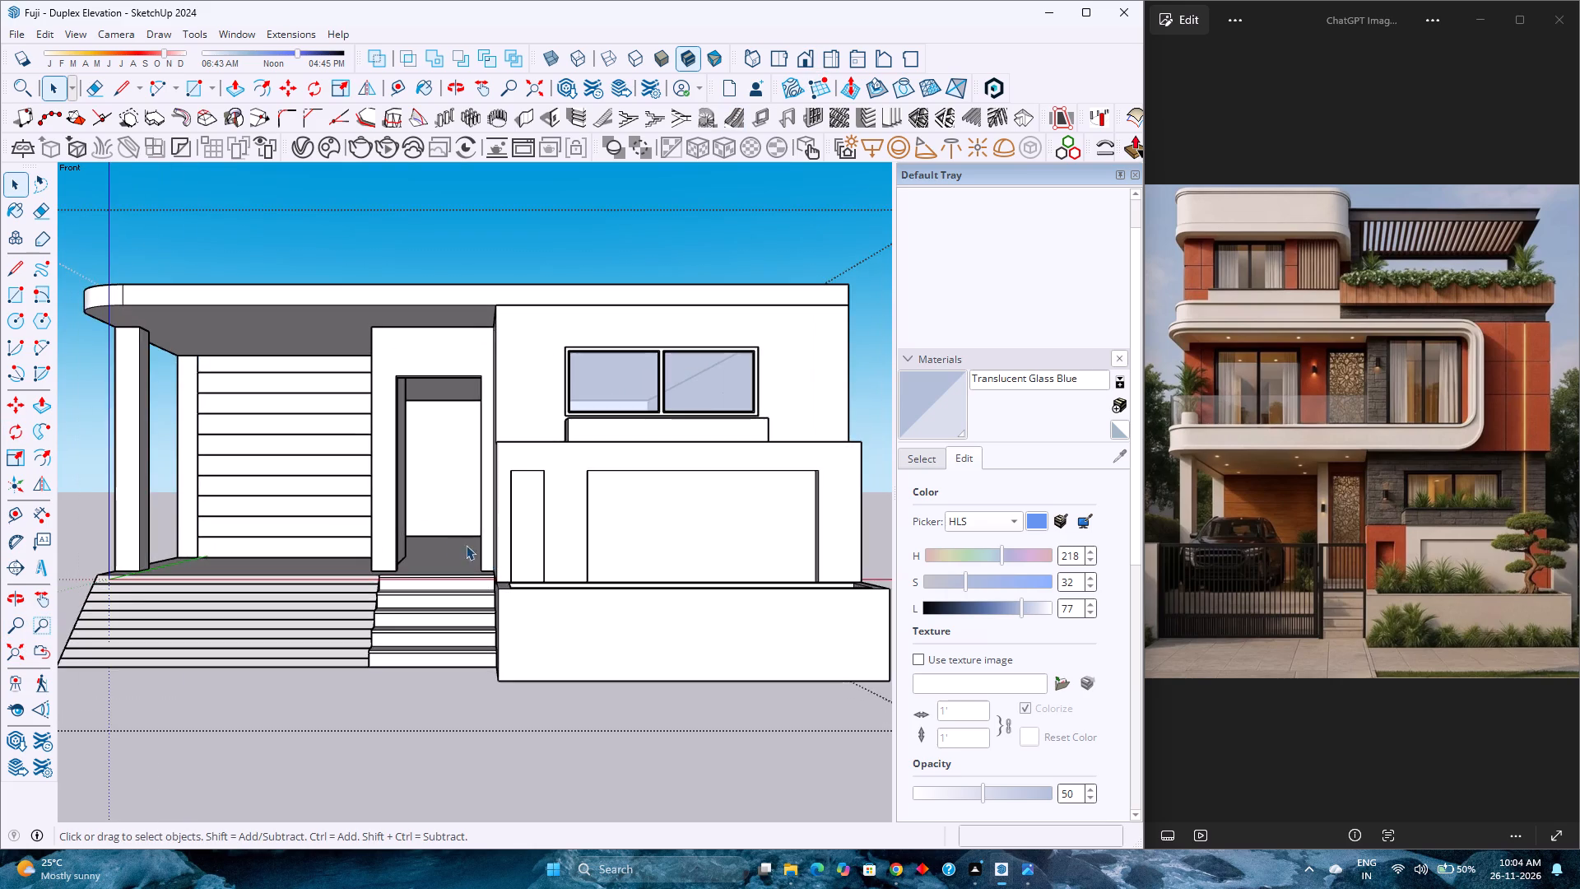
{"action": "scroll", "coordinate": [445, 541], "scroll_direction": "down", "scroll_amount": 3}
{"action": "scroll", "coordinate": [444, 540], "scroll_direction": "up", "scroll_amount": 3}
{"action": "scroll", "coordinate": [444, 540], "scroll_direction": "down", "scroll_amount": 3}
{"action": "scroll", "coordinate": [444, 540], "scroll_direction": "up", "scroll_amount": 3}
{"action": "scroll", "coordinate": [444, 540], "scroll_direction": "down", "scroll_amount": 2}
{"action": "scroll", "coordinate": [444, 540], "scroll_direction": "up", "scroll_amount": 2}
{"action": "scroll", "coordinate": [444, 540], "scroll_direction": "down", "scroll_amount": 3}
{"action": "scroll", "coordinate": [444, 540], "scroll_direction": "up", "scroll_amount": 3}
{"action": "scroll", "coordinate": [443, 538], "scroll_direction": "down", "scroll_amount": 3}
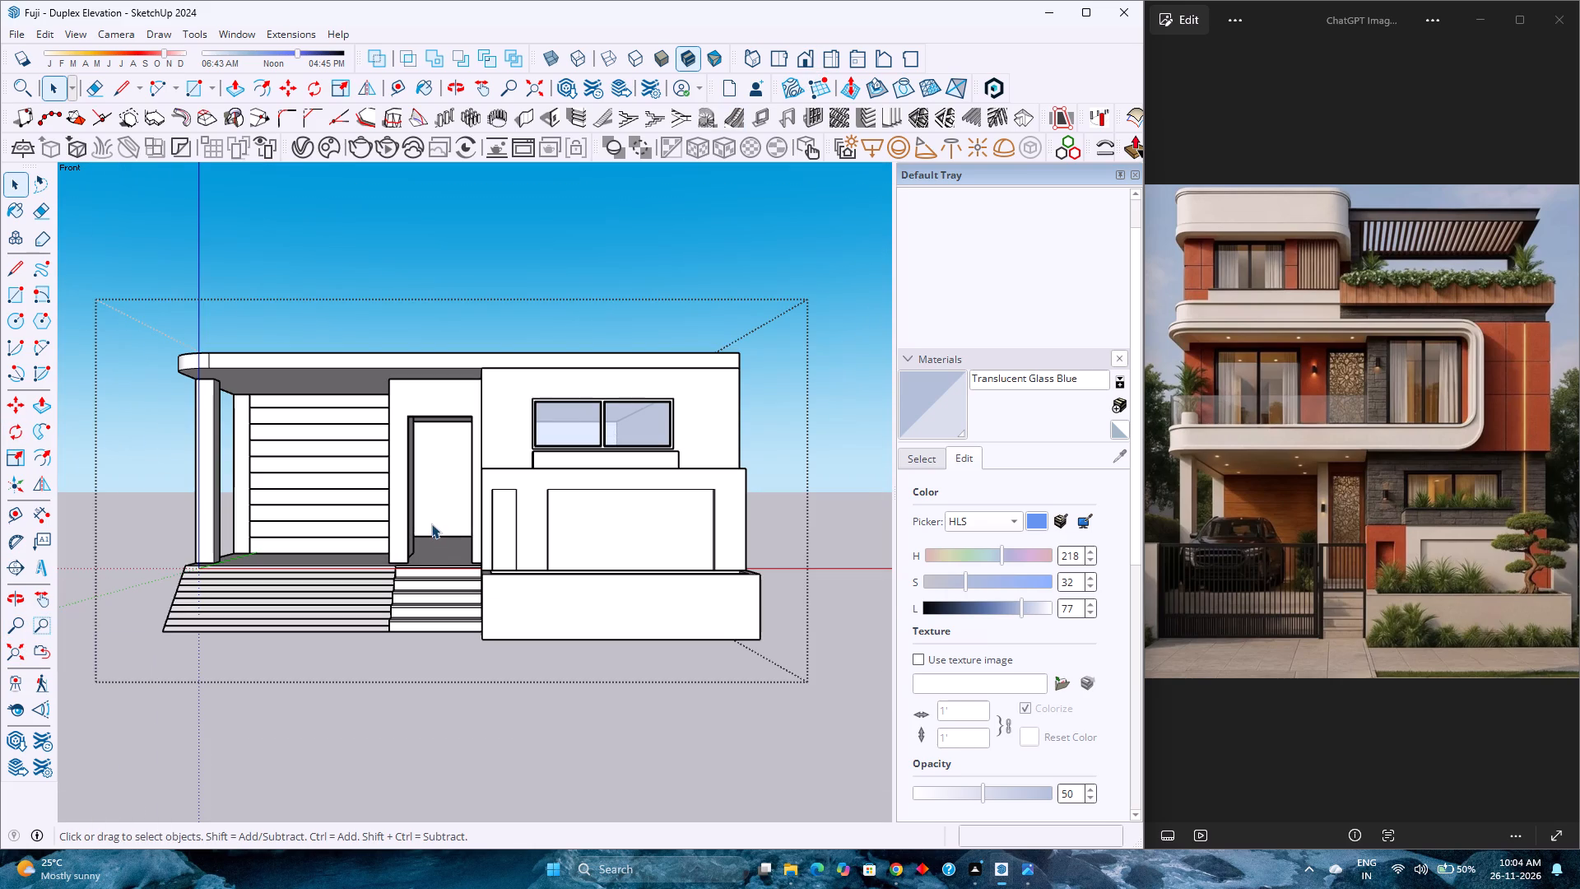
{"action": "scroll", "coordinate": [430, 524], "scroll_direction": "down", "scroll_amount": 5}
{"action": "scroll", "coordinate": [430, 522], "scroll_direction": "up", "scroll_amount": 3}
{"action": "scroll", "coordinate": [430, 516], "scroll_direction": "down", "scroll_amount": 3}
{"action": "scroll", "coordinate": [430, 516], "scroll_direction": "up", "scroll_amount": 3}
{"action": "scroll", "coordinate": [430, 516], "scroll_direction": "down", "scroll_amount": 2}
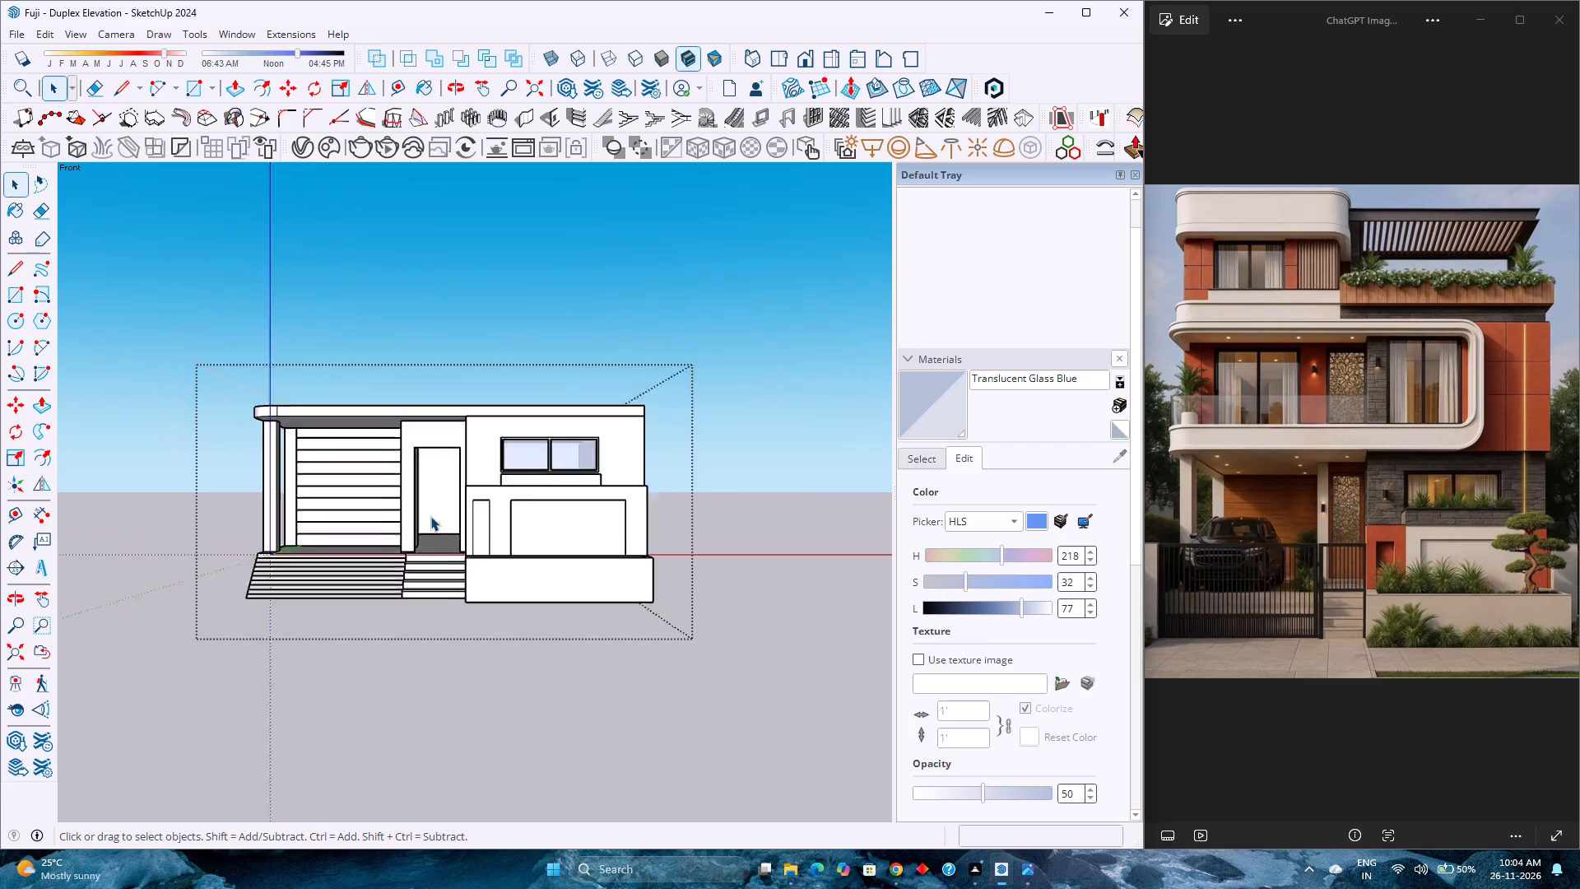
{"action": "scroll", "coordinate": [430, 516], "scroll_direction": "down", "scroll_amount": 2}
{"action": "scroll", "coordinate": [430, 516], "scroll_direction": "up", "scroll_amount": 4}
{"action": "scroll", "coordinate": [430, 516], "scroll_direction": "down", "scroll_amount": 4}
{"action": "scroll", "coordinate": [430, 516], "scroll_direction": "up", "scroll_amount": 4}
{"action": "scroll", "coordinate": [430, 516], "scroll_direction": "down", "scroll_amount": 4}
{"action": "scroll", "coordinate": [430, 516], "scroll_direction": "up", "scroll_amount": 4}
{"action": "scroll", "coordinate": [430, 516], "scroll_direction": "down", "scroll_amount": 4}
{"action": "scroll", "coordinate": [430, 516], "scroll_direction": "up", "scroll_amount": 3}
{"action": "scroll", "coordinate": [430, 516], "scroll_direction": "down", "scroll_amount": 3}
{"action": "scroll", "coordinate": [430, 516], "scroll_direction": "up", "scroll_amount": 3}
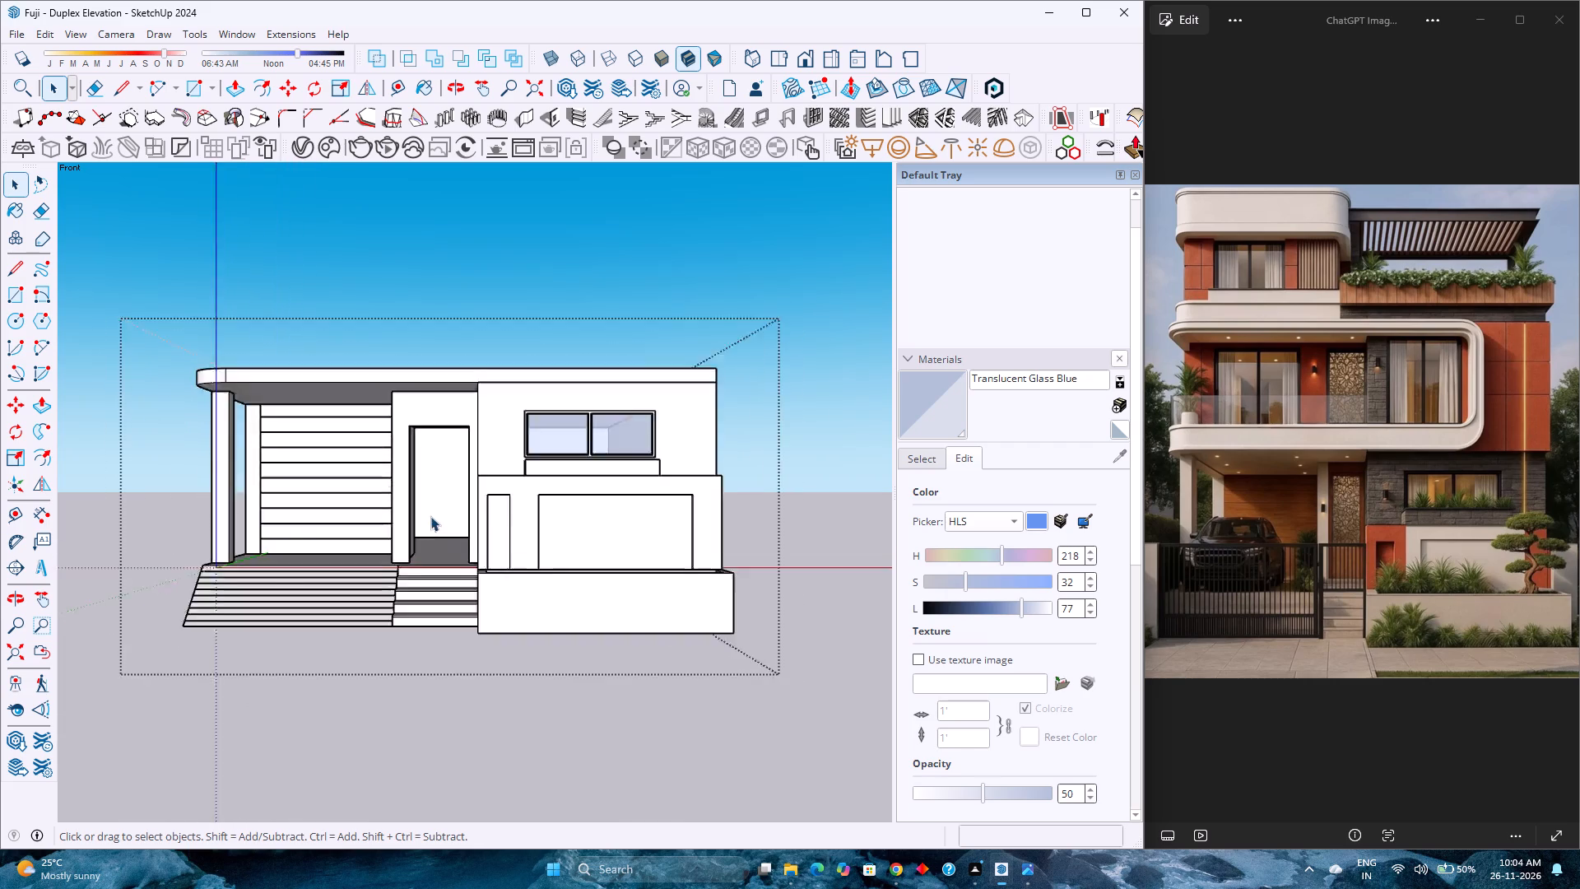
{"action": "scroll", "coordinate": [430, 516], "scroll_direction": "down", "scroll_amount": 3}
{"action": "scroll", "coordinate": [430, 516], "scroll_direction": "up", "scroll_amount": 3}
{"action": "scroll", "coordinate": [430, 516], "scroll_direction": "down", "scroll_amount": 8}
{"action": "scroll", "coordinate": [430, 515], "scroll_direction": "up", "scroll_amount": 9}
{"action": "scroll", "coordinate": [430, 516], "scroll_direction": "down", "scroll_amount": 3}
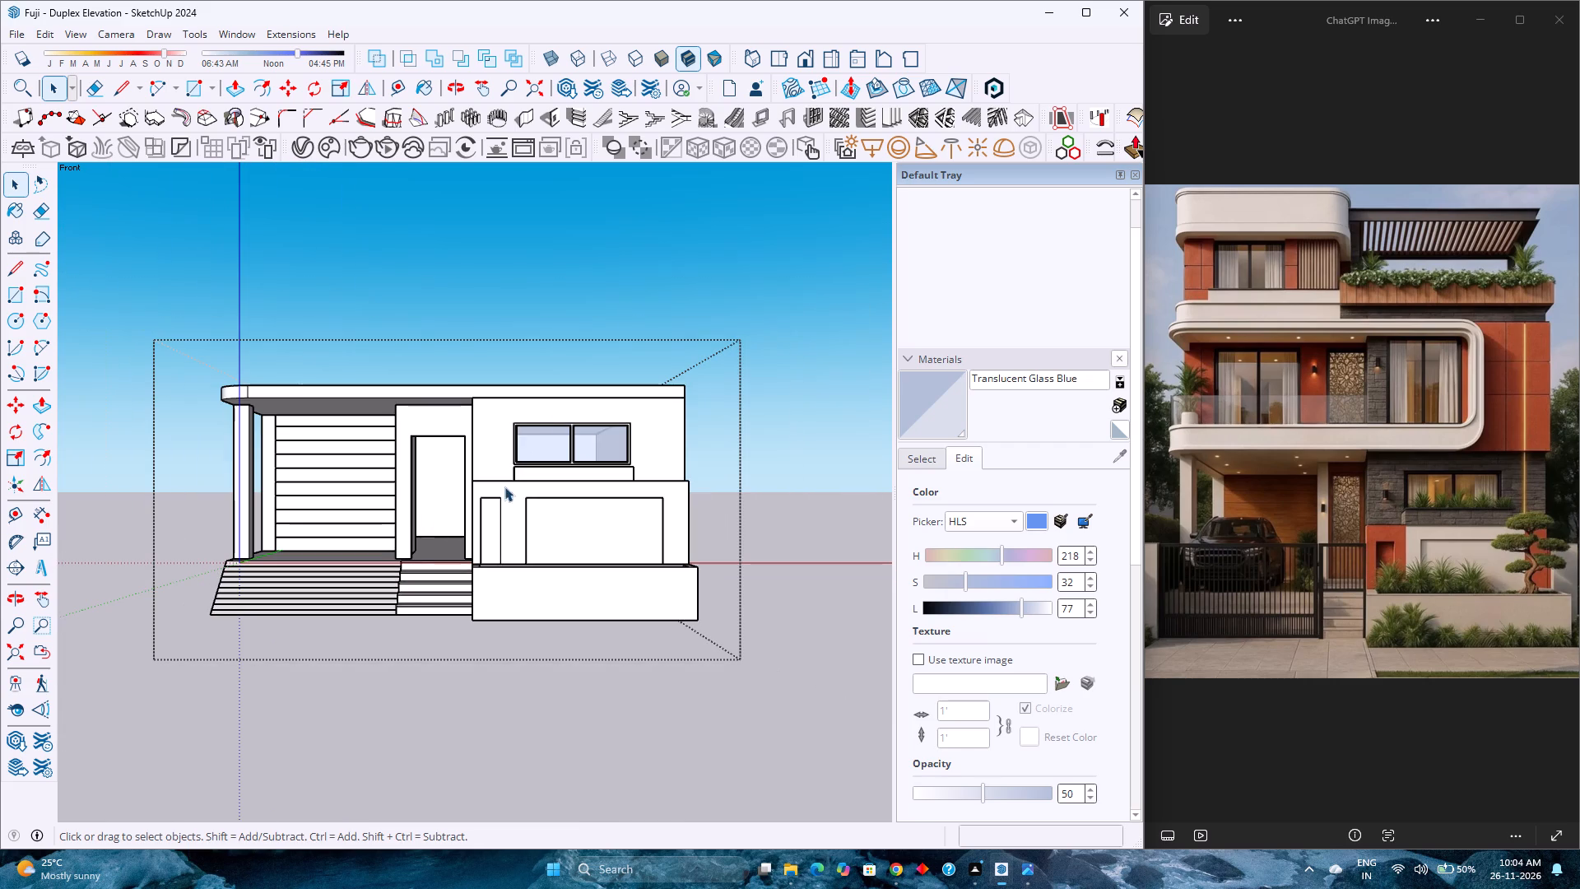
{"action": "left_click", "coordinate": [802, 54]}
{"action": "left_click", "coordinate": [21, 649]}
{"action": "scroll", "coordinate": [508, 519], "scroll_direction": "down", "scroll_amount": 4}
{"action": "scroll", "coordinate": [508, 519], "scroll_direction": "up", "scroll_amount": 3}
{"action": "scroll", "coordinate": [508, 519], "scroll_direction": "down", "scroll_amount": 4}
{"action": "scroll", "coordinate": [508, 519], "scroll_direction": "up", "scroll_amount": 4}
{"action": "scroll", "coordinate": [508, 519], "scroll_direction": "down", "scroll_amount": 4}
{"action": "scroll", "coordinate": [508, 519], "scroll_direction": "up", "scroll_amount": 4}
{"action": "scroll", "coordinate": [508, 519], "scroll_direction": "down", "scroll_amount": 4}
{"action": "scroll", "coordinate": [508, 519], "scroll_direction": "up", "scroll_amount": 4}
{"action": "scroll", "coordinate": [508, 519], "scroll_direction": "down", "scroll_amount": 4}
{"action": "scroll", "coordinate": [508, 519], "scroll_direction": "up", "scroll_amount": 4}
{"action": "scroll", "coordinate": [508, 519], "scroll_direction": "down", "scroll_amount": 2}
{"action": "scroll", "coordinate": [495, 523], "scroll_direction": "up", "scroll_amount": 2}
{"action": "scroll", "coordinate": [488, 523], "scroll_direction": "down", "scroll_amount": 3}
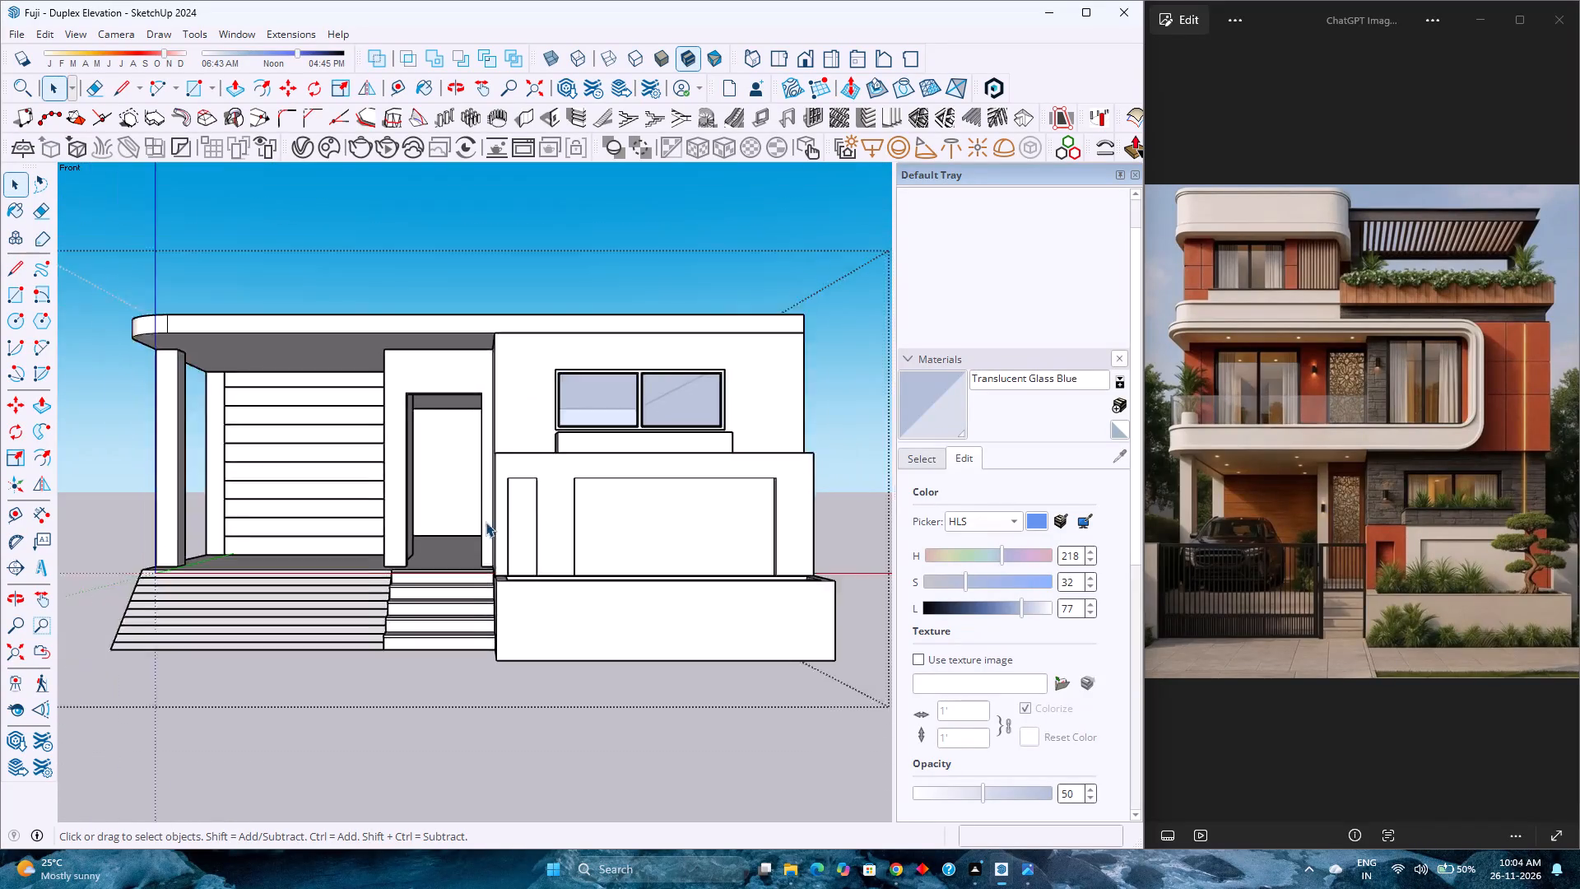
{"action": "scroll", "coordinate": [485, 521], "scroll_direction": "up", "scroll_amount": 4}
{"action": "scroll", "coordinate": [482, 520], "scroll_direction": "down", "scroll_amount": 4}
{"action": "scroll", "coordinate": [481, 518], "scroll_direction": "up", "scroll_amount": 3}
{"action": "scroll", "coordinate": [480, 517], "scroll_direction": "down", "scroll_amount": 3}
{"action": "scroll", "coordinate": [480, 517], "scroll_direction": "up", "scroll_amount": 2}
{"action": "scroll", "coordinate": [480, 517], "scroll_direction": "down", "scroll_amount": 4}
{"action": "scroll", "coordinate": [480, 517], "scroll_direction": "up", "scroll_amount": 5}
{"action": "scroll", "coordinate": [480, 517], "scroll_direction": "down", "scroll_amount": 5}
{"action": "scroll", "coordinate": [480, 517], "scroll_direction": "up", "scroll_amount": 4}
{"action": "scroll", "coordinate": [480, 517], "scroll_direction": "down", "scroll_amount": 4}
{"action": "scroll", "coordinate": [480, 517], "scroll_direction": "up", "scroll_amount": 2}
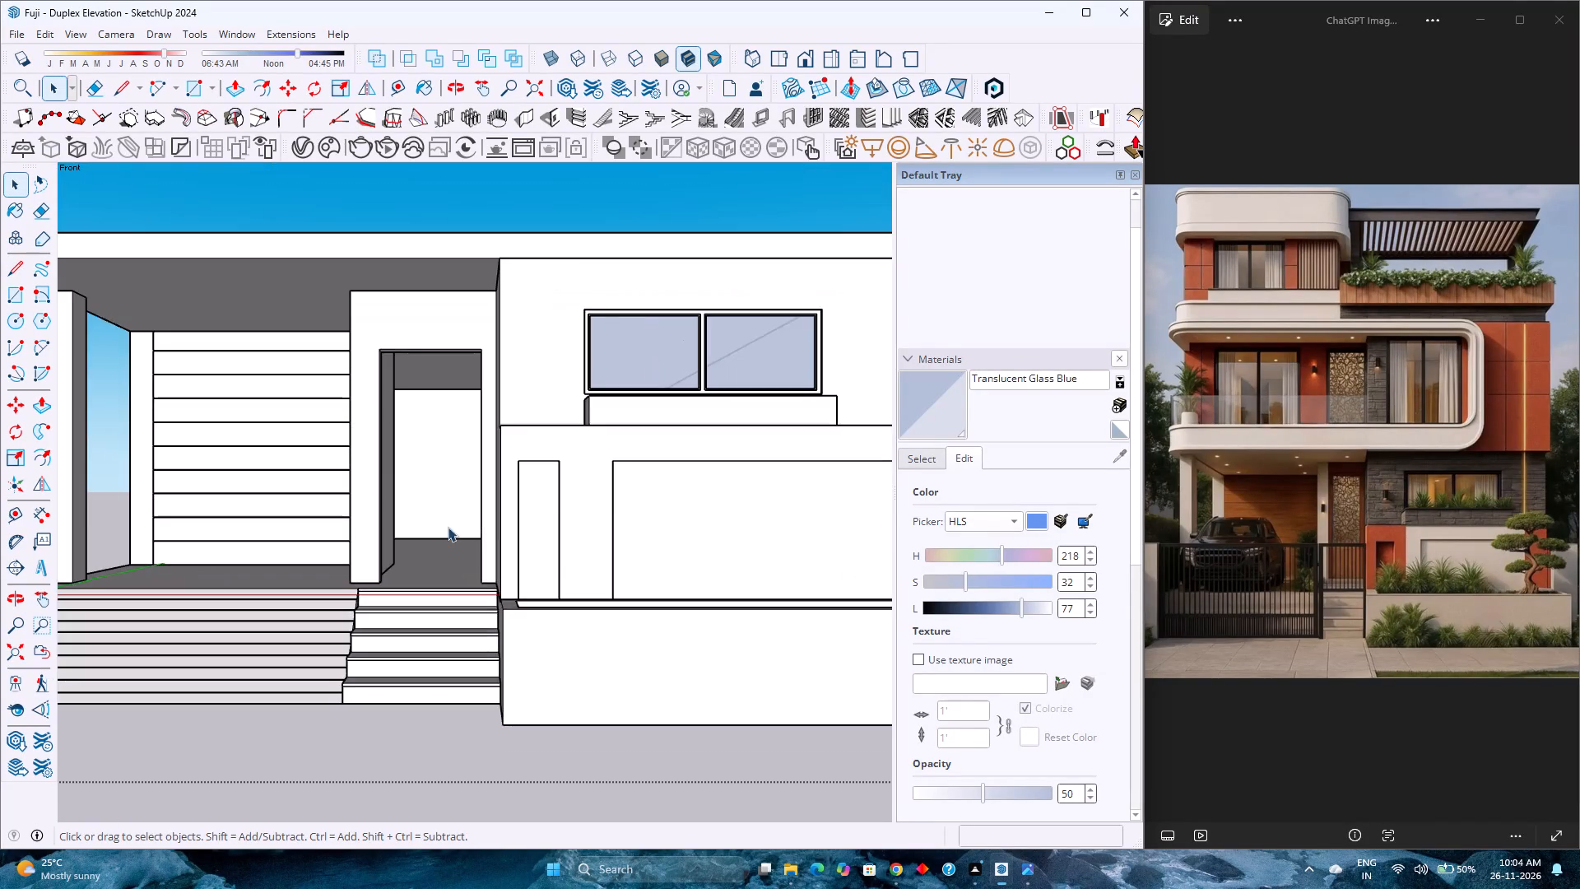
Inspect the window wall, recessed panels and front planter from the side and from the front.
{"action": "middle_click_drag", "start_coordinate": [448, 528], "coordinate": [342, 528]}
{"action": "middle_click", "coordinate": [342, 528]}
{"action": "scroll", "coordinate": [342, 528], "scroll_direction": "down", "scroll_amount": 2}
{"action": "middle_click_drag", "start_coordinate": [343, 528], "coordinate": [457, 612]}
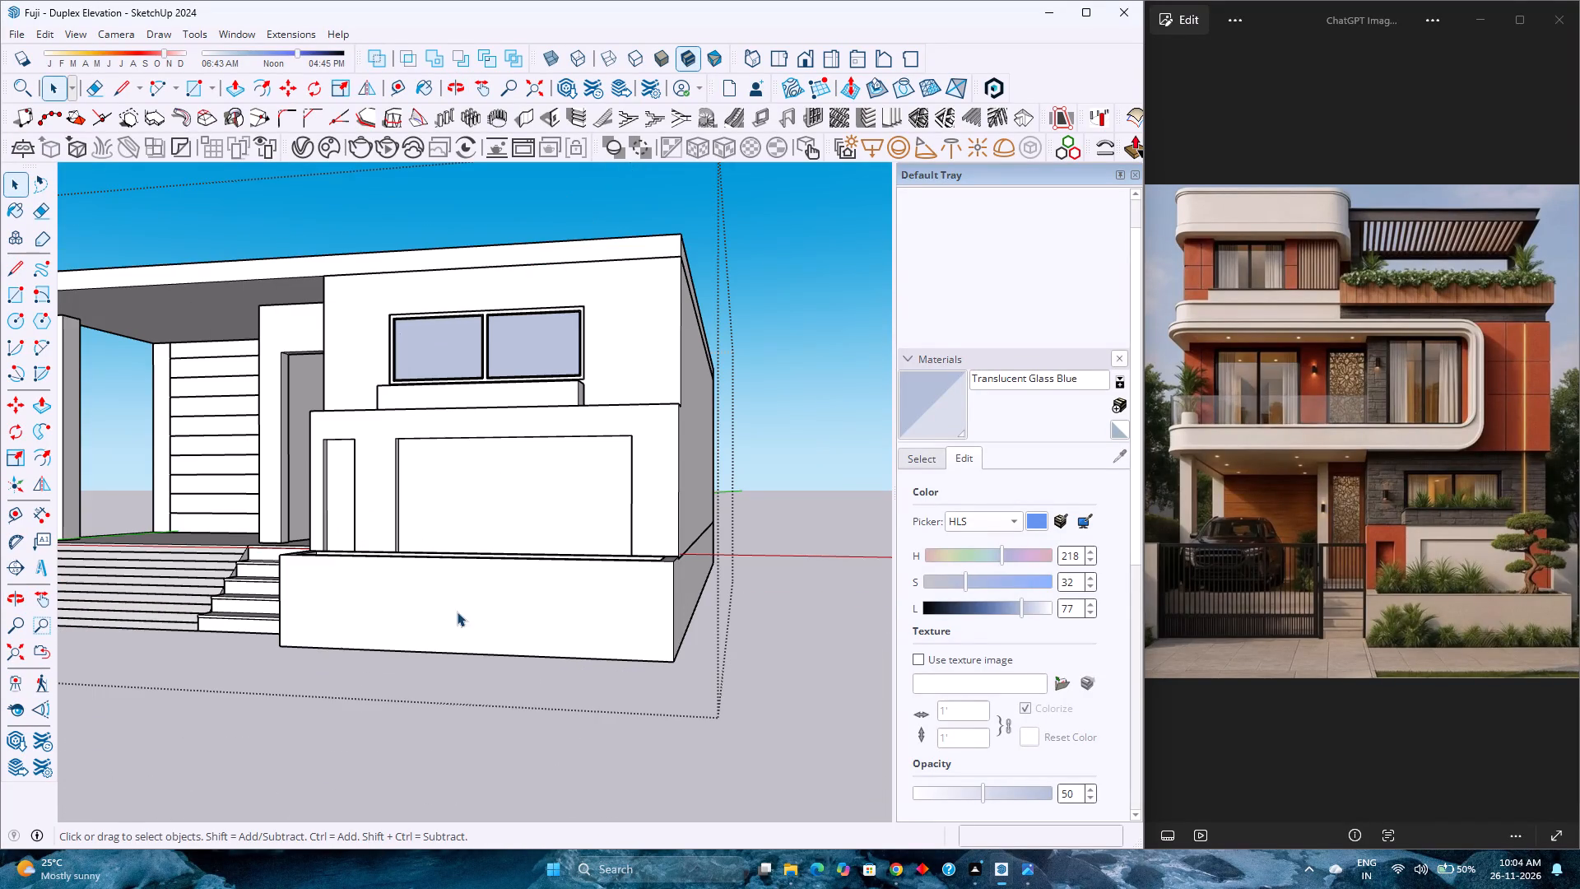
{"action": "middle_click_drag", "start_coordinate": [457, 612], "coordinate": [462, 618]}
{"action": "scroll", "coordinate": [440, 489], "scroll_direction": "down", "scroll_amount": 2}
{"action": "right_click_drag", "start_coordinate": [440, 489], "coordinate": [458, 494]}
{"action": "middle_click_drag", "start_coordinate": [440, 489], "coordinate": [506, 593]}
{"action": "left_click", "coordinate": [755, 519]}
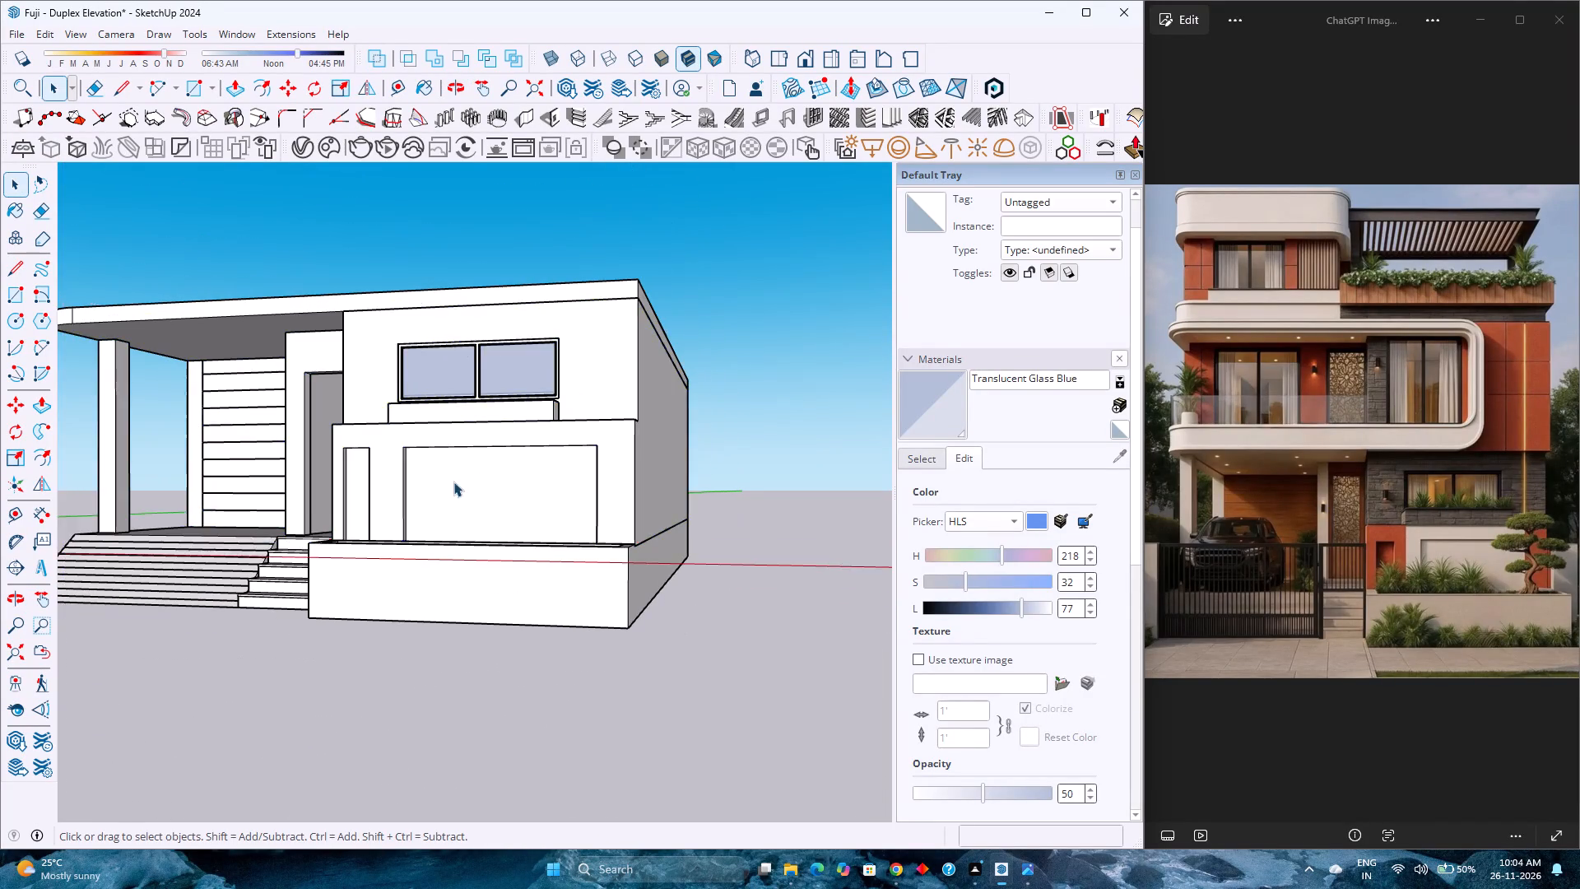
{"action": "scroll", "coordinate": [453, 482], "scroll_direction": "up", "scroll_amount": 2}
{"action": "middle_click_drag", "start_coordinate": [453, 482], "coordinate": [516, 548]}
{"action": "middle_click", "coordinate": [516, 548]}
{"action": "scroll", "coordinate": [461, 524], "scroll_direction": "down", "scroll_amount": 3}
{"action": "middle_click_drag", "start_coordinate": [396, 570], "coordinate": [496, 540]}
{"action": "scroll", "coordinate": [496, 538], "scroll_direction": "down", "scroll_amount": 4}
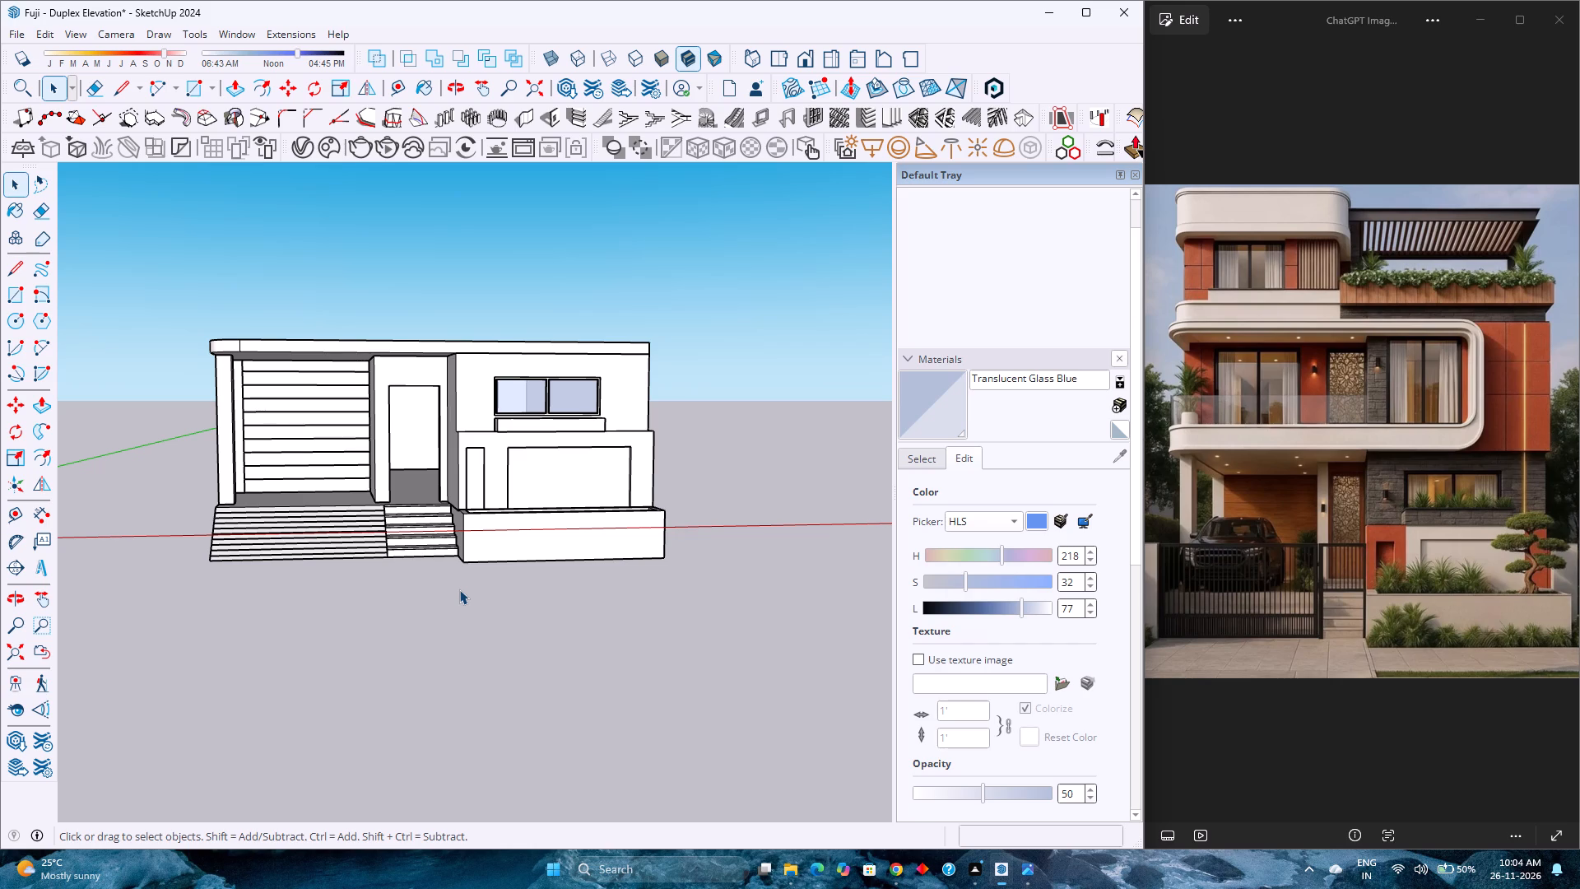
Open the window wall's group for editing and place a vertical guide 1'7.5" in from the front face's outer edge, towards the window.
{"action": "scroll", "coordinate": [619, 378], "scroll_direction": "up", "scroll_amount": 1}
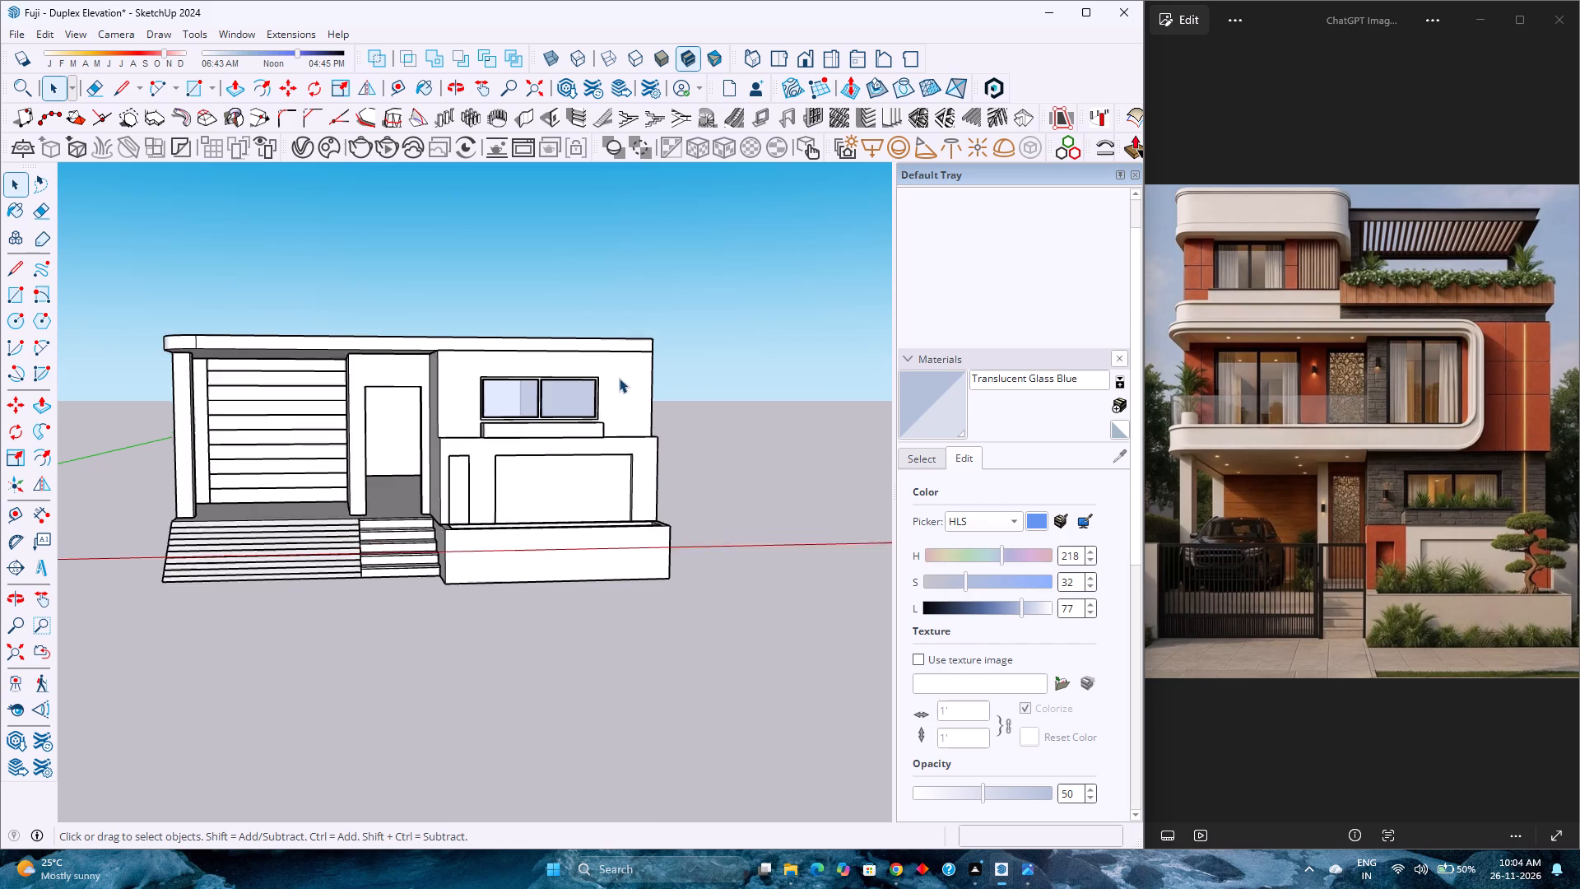
{"action": "scroll", "coordinate": [619, 378], "scroll_direction": "up", "scroll_amount": 9}
{"action": "middle_click_drag", "start_coordinate": [626, 404], "coordinate": [541, 438]}
{"action": "middle_click", "coordinate": [541, 438]}
{"action": "scroll", "coordinate": [574, 435], "scroll_direction": "down", "scroll_amount": 4}
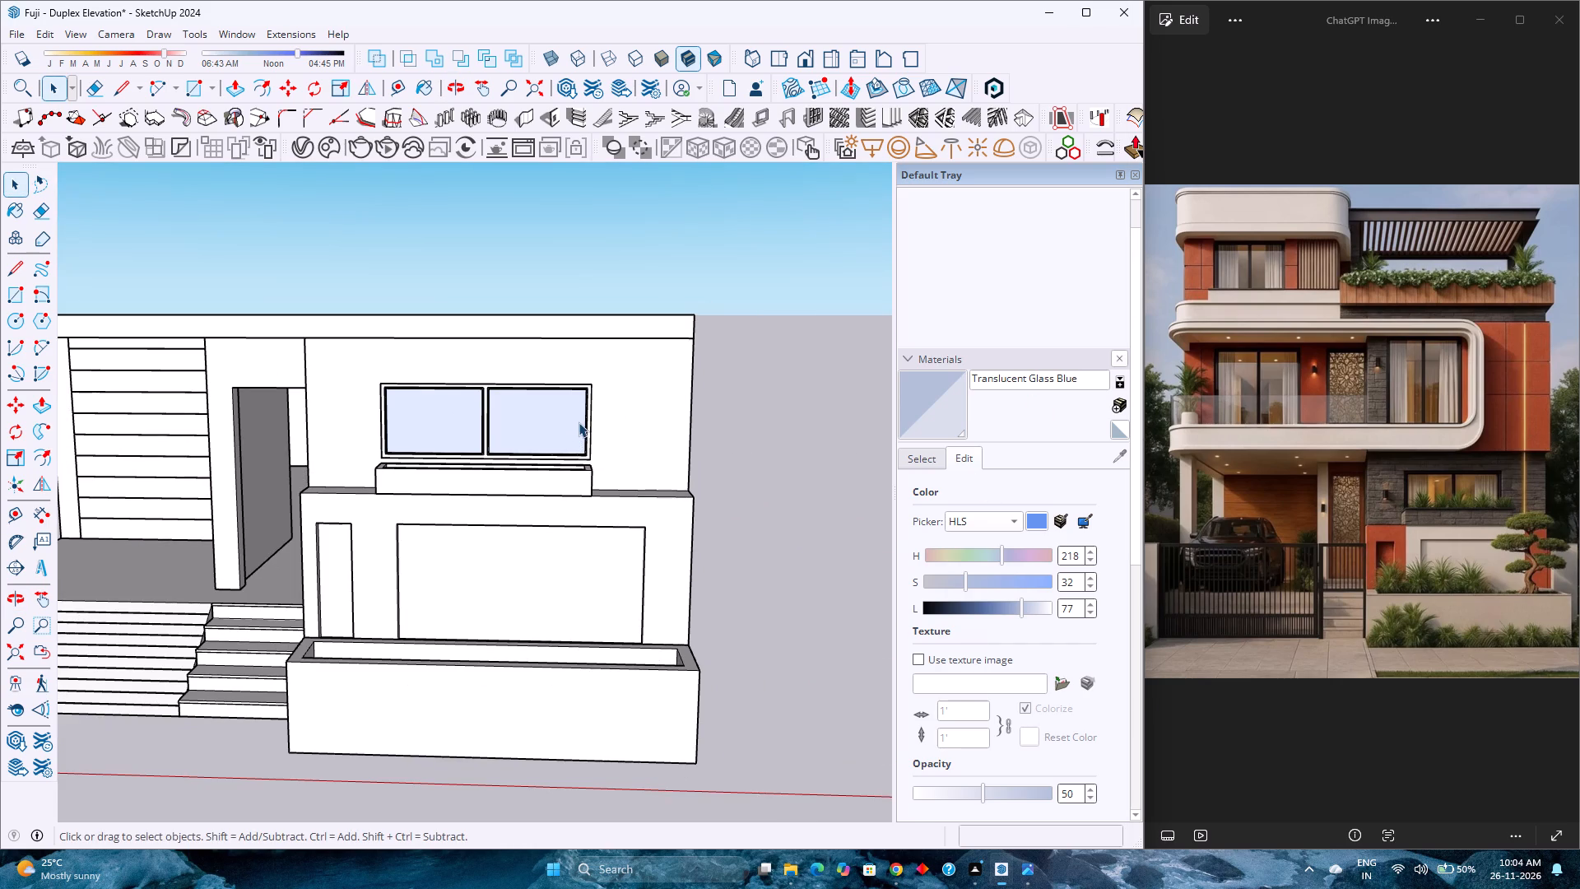
{"action": "double_click", "coordinate": [620, 407]}
{"action": "scroll", "coordinate": [620, 407], "scroll_direction": "up", "scroll_amount": 5}
{"action": "middle_click_drag", "start_coordinate": [642, 423], "coordinate": [496, 480]}
{"action": "middle_click", "coordinate": [496, 480]}
{"action": "scroll", "coordinate": [499, 482], "scroll_direction": "down", "scroll_amount": 4}
{"action": "double_click", "coordinate": [671, 449]}
{"action": "scroll", "coordinate": [667, 449], "scroll_direction": "up", "scroll_amount": 3}
{"action": "left_click", "coordinate": [666, 449]}
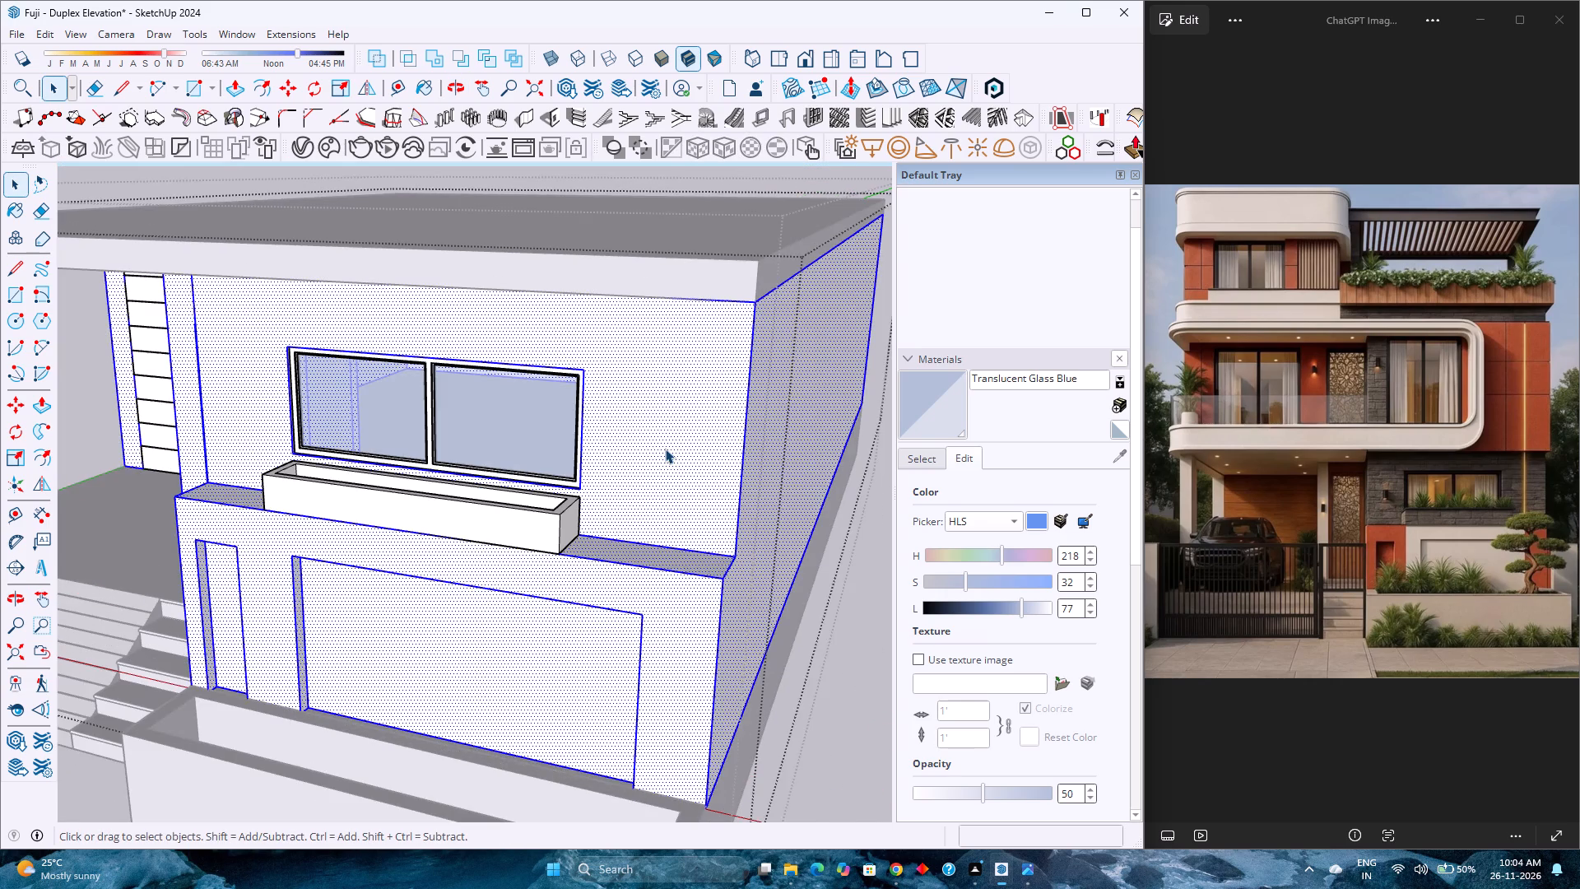
{"action": "scroll", "coordinate": [663, 449], "scroll_direction": "up", "scroll_amount": 3}
{"action": "left_click", "coordinate": [659, 447]}
{"action": "left_click", "coordinate": [402, 81]}
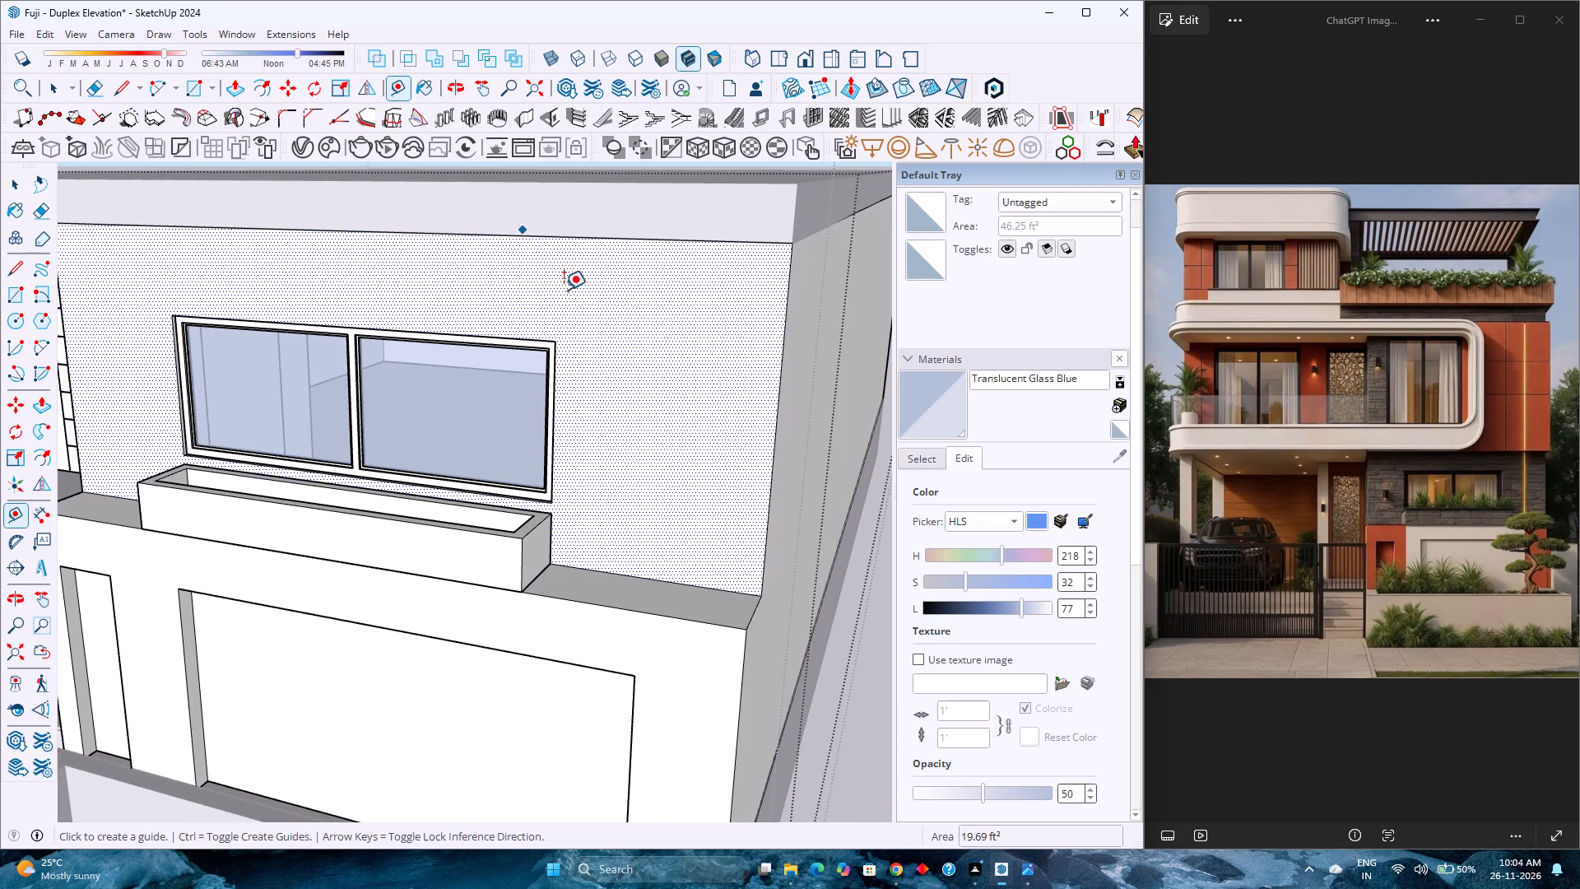
{"action": "left_click", "coordinate": [774, 421]}
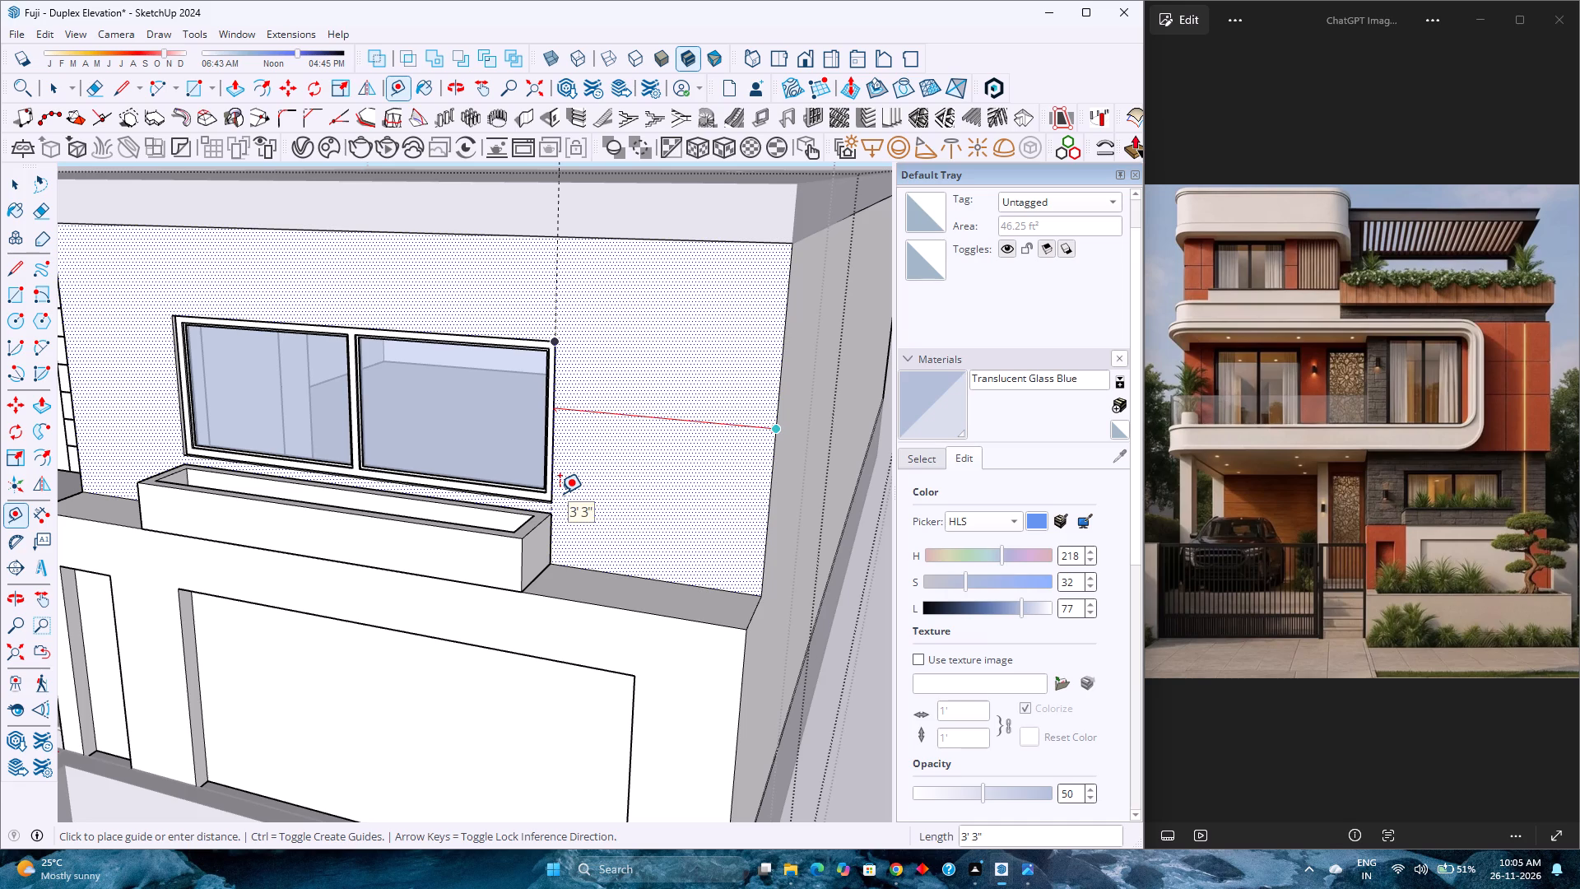
{"action": "key", "text": "1"}
{"action": "key", "text": "apostrophe"}
{"action": "type", "text": "7.5\""}
{"action": "key", "text": "Return"}
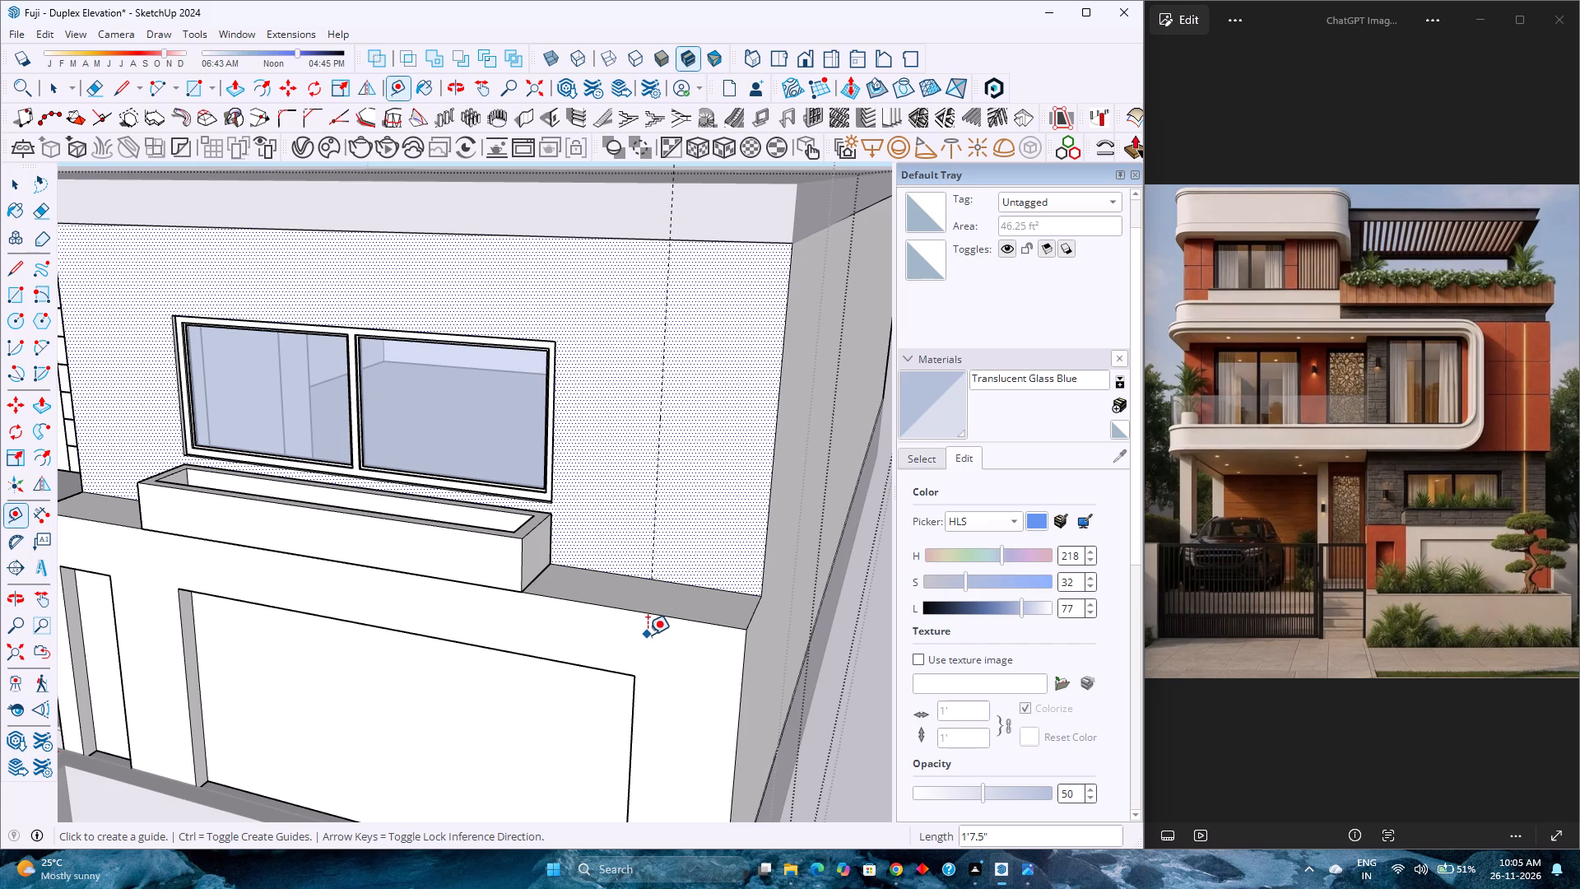
Measure the distance from the new vertical guide to the window frame without adding another guide.
{"action": "left_click", "coordinate": [655, 527]}
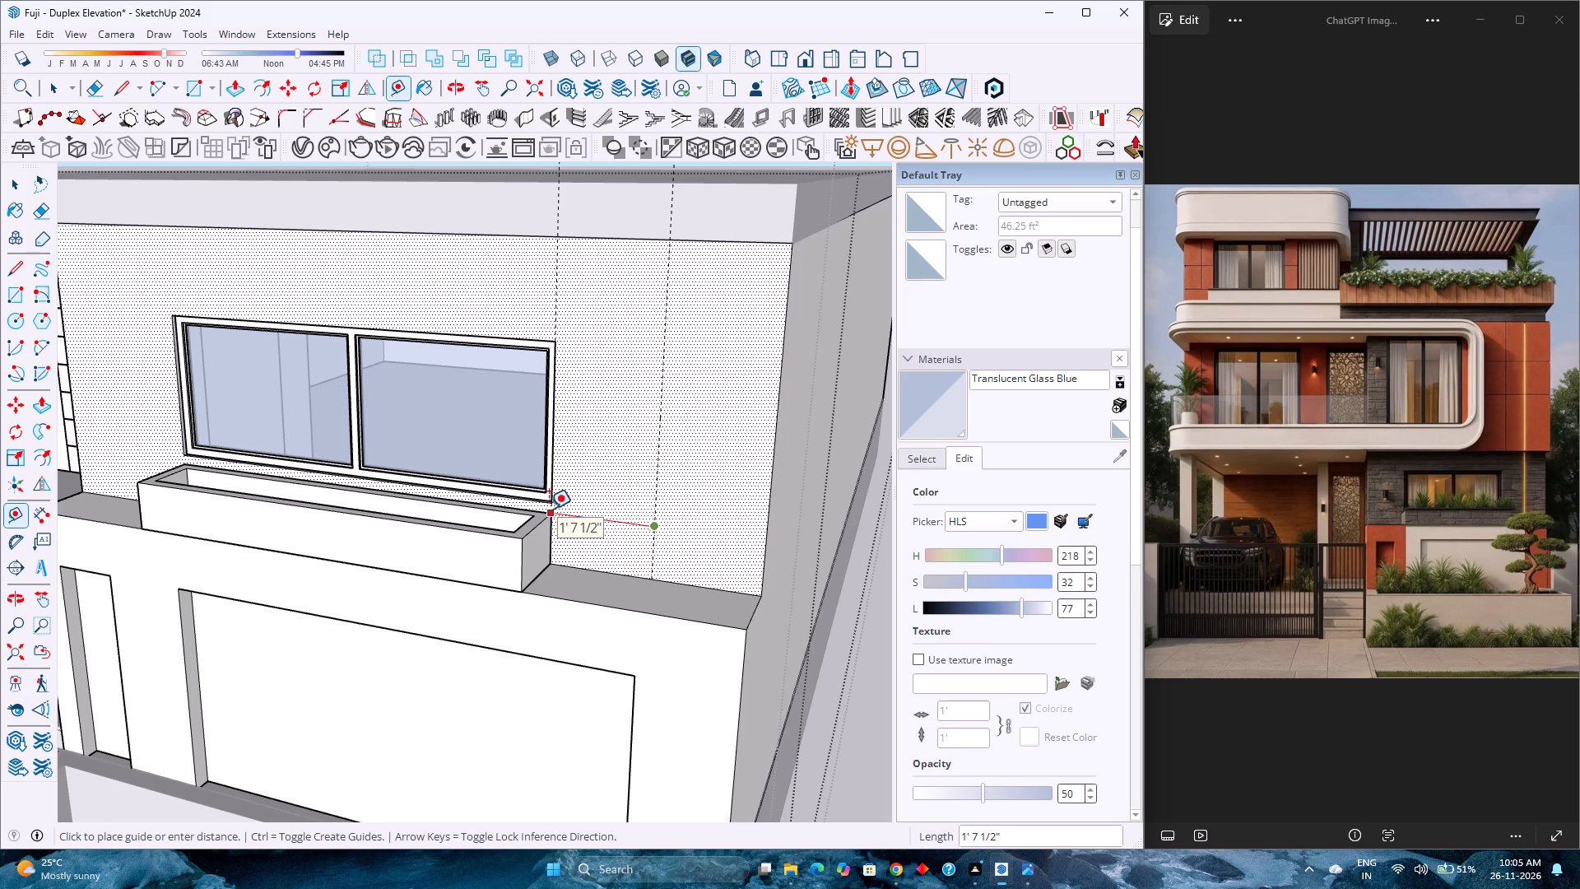
{"action": "key", "text": "Escape"}
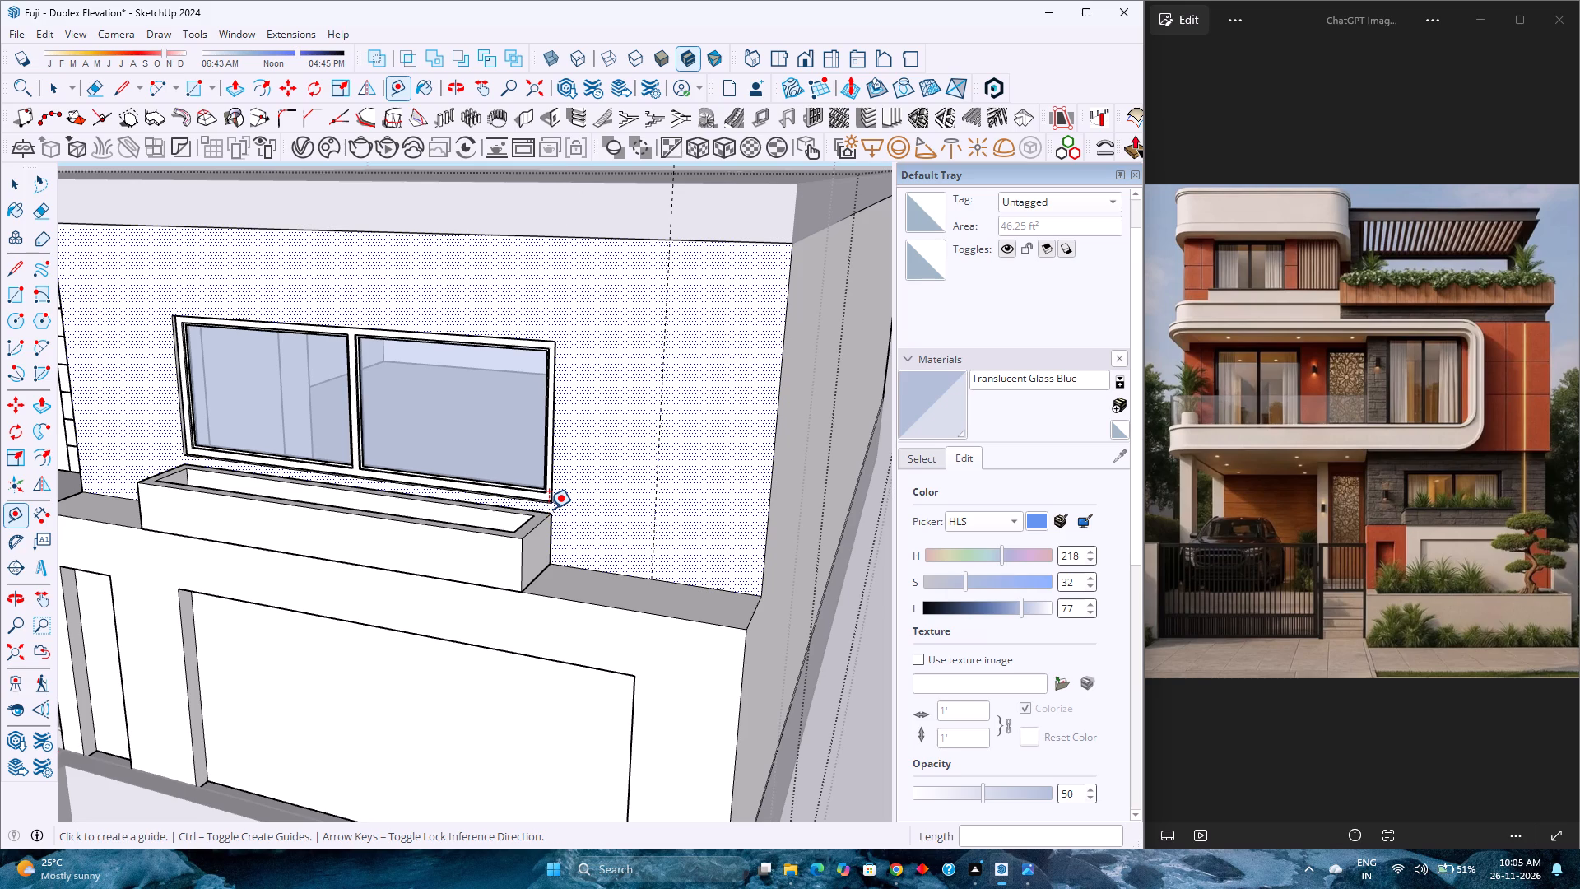
{"action": "scroll", "coordinate": [618, 501], "scroll_direction": "down", "scroll_amount": 4}
{"action": "key", "text": "space"}
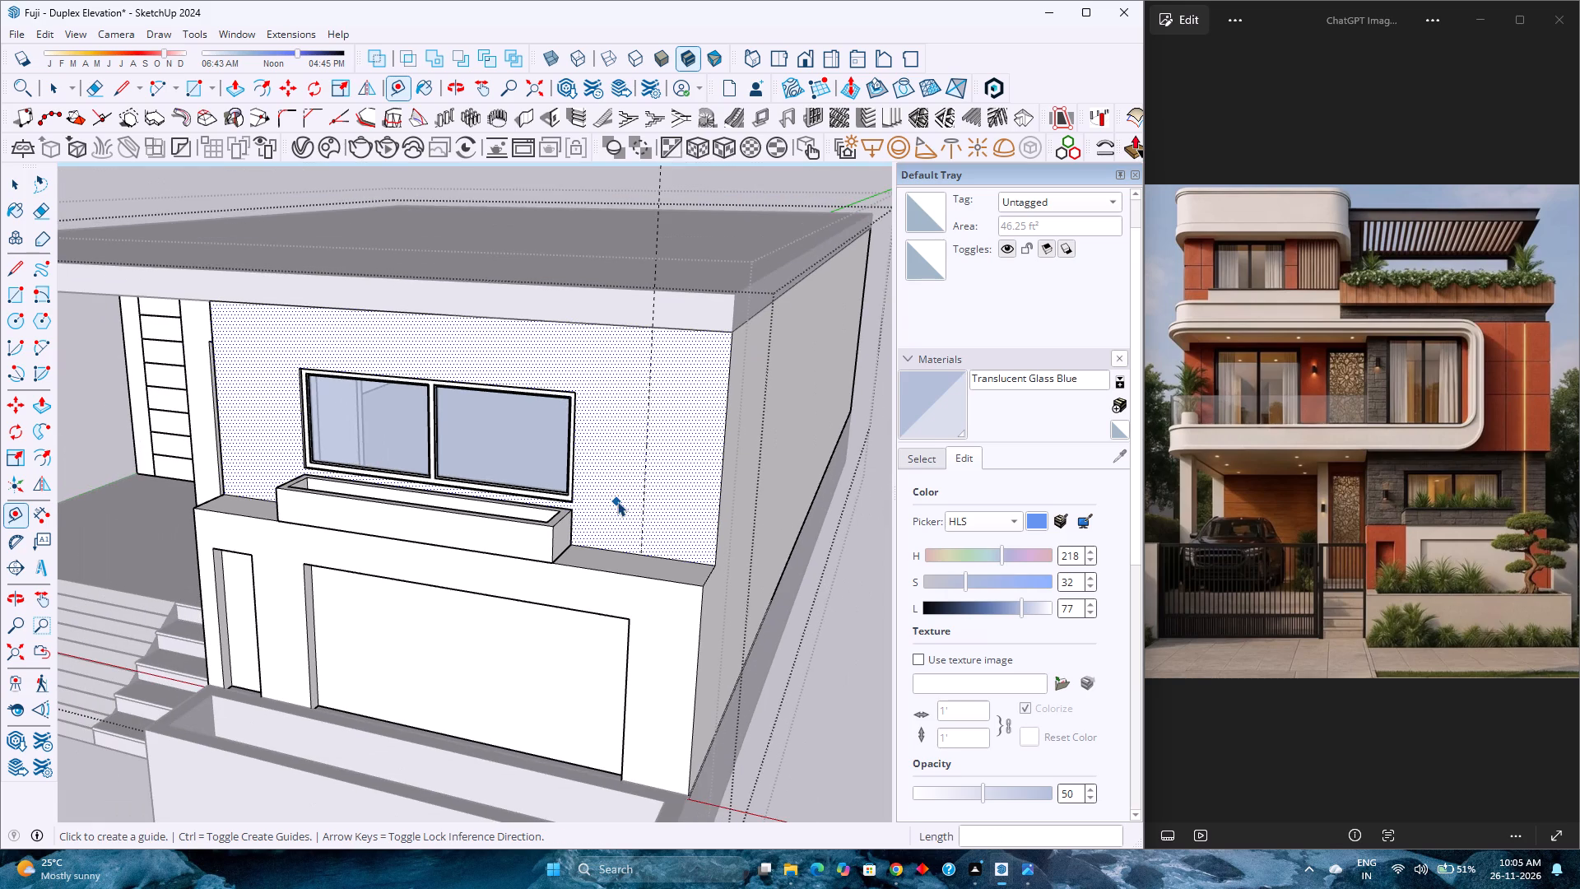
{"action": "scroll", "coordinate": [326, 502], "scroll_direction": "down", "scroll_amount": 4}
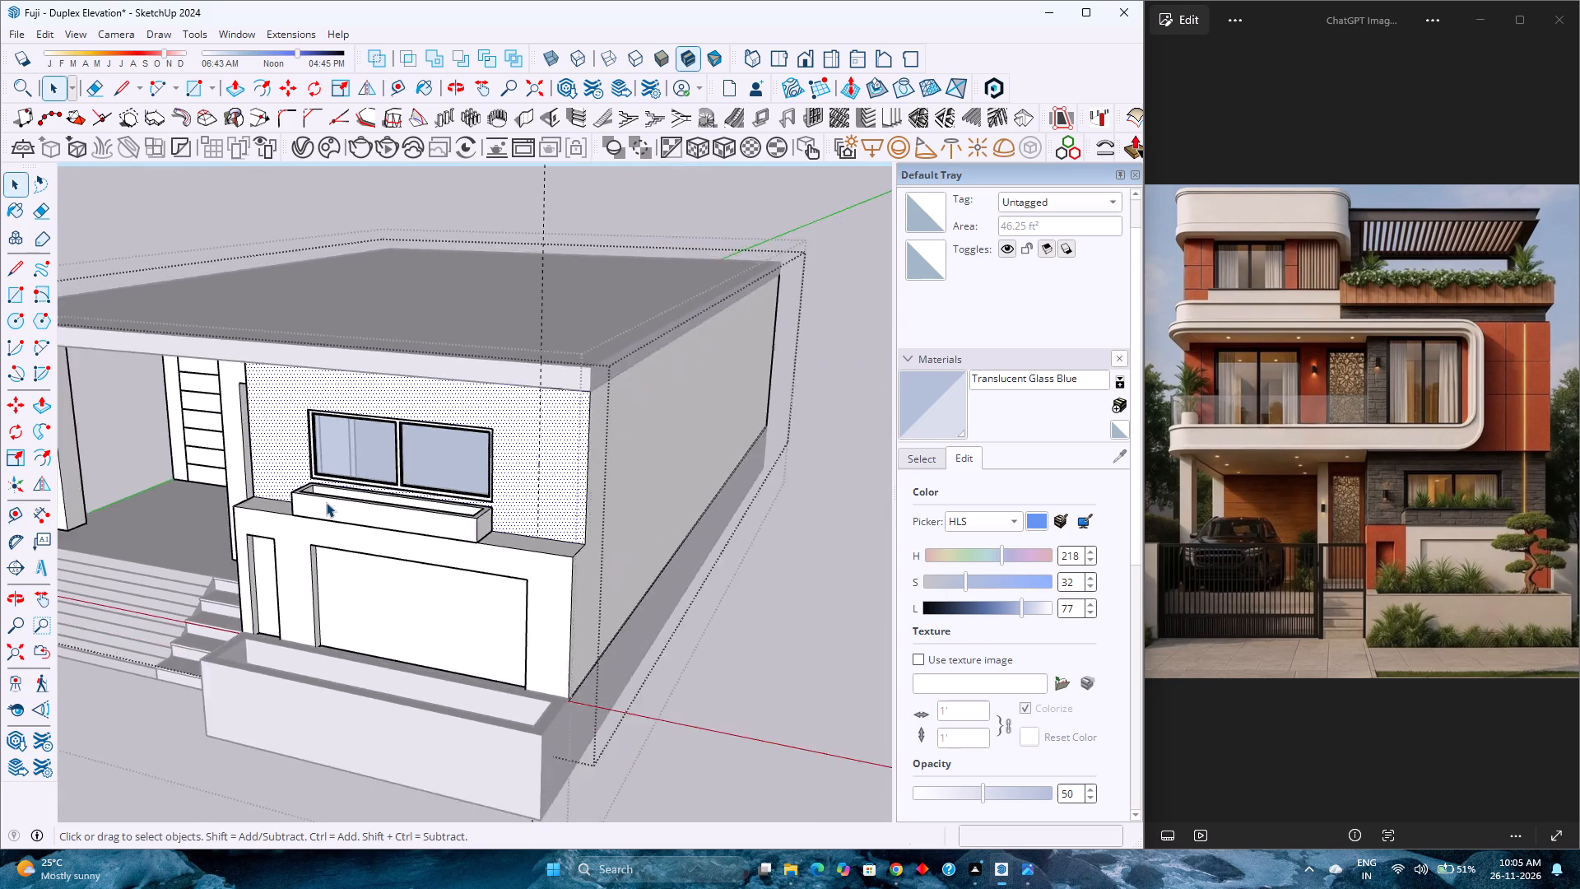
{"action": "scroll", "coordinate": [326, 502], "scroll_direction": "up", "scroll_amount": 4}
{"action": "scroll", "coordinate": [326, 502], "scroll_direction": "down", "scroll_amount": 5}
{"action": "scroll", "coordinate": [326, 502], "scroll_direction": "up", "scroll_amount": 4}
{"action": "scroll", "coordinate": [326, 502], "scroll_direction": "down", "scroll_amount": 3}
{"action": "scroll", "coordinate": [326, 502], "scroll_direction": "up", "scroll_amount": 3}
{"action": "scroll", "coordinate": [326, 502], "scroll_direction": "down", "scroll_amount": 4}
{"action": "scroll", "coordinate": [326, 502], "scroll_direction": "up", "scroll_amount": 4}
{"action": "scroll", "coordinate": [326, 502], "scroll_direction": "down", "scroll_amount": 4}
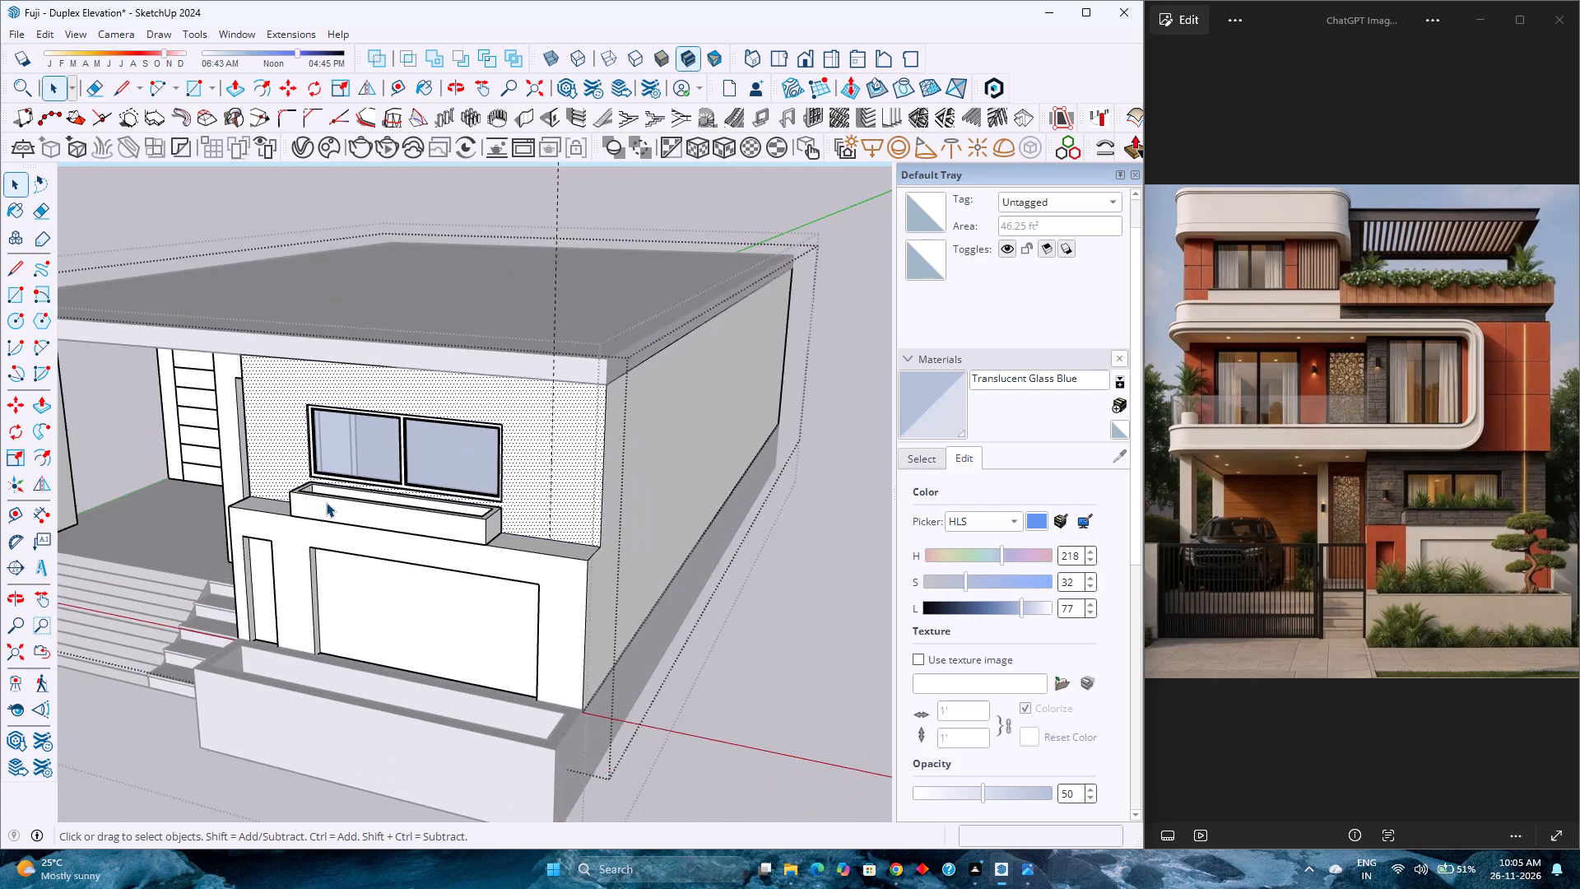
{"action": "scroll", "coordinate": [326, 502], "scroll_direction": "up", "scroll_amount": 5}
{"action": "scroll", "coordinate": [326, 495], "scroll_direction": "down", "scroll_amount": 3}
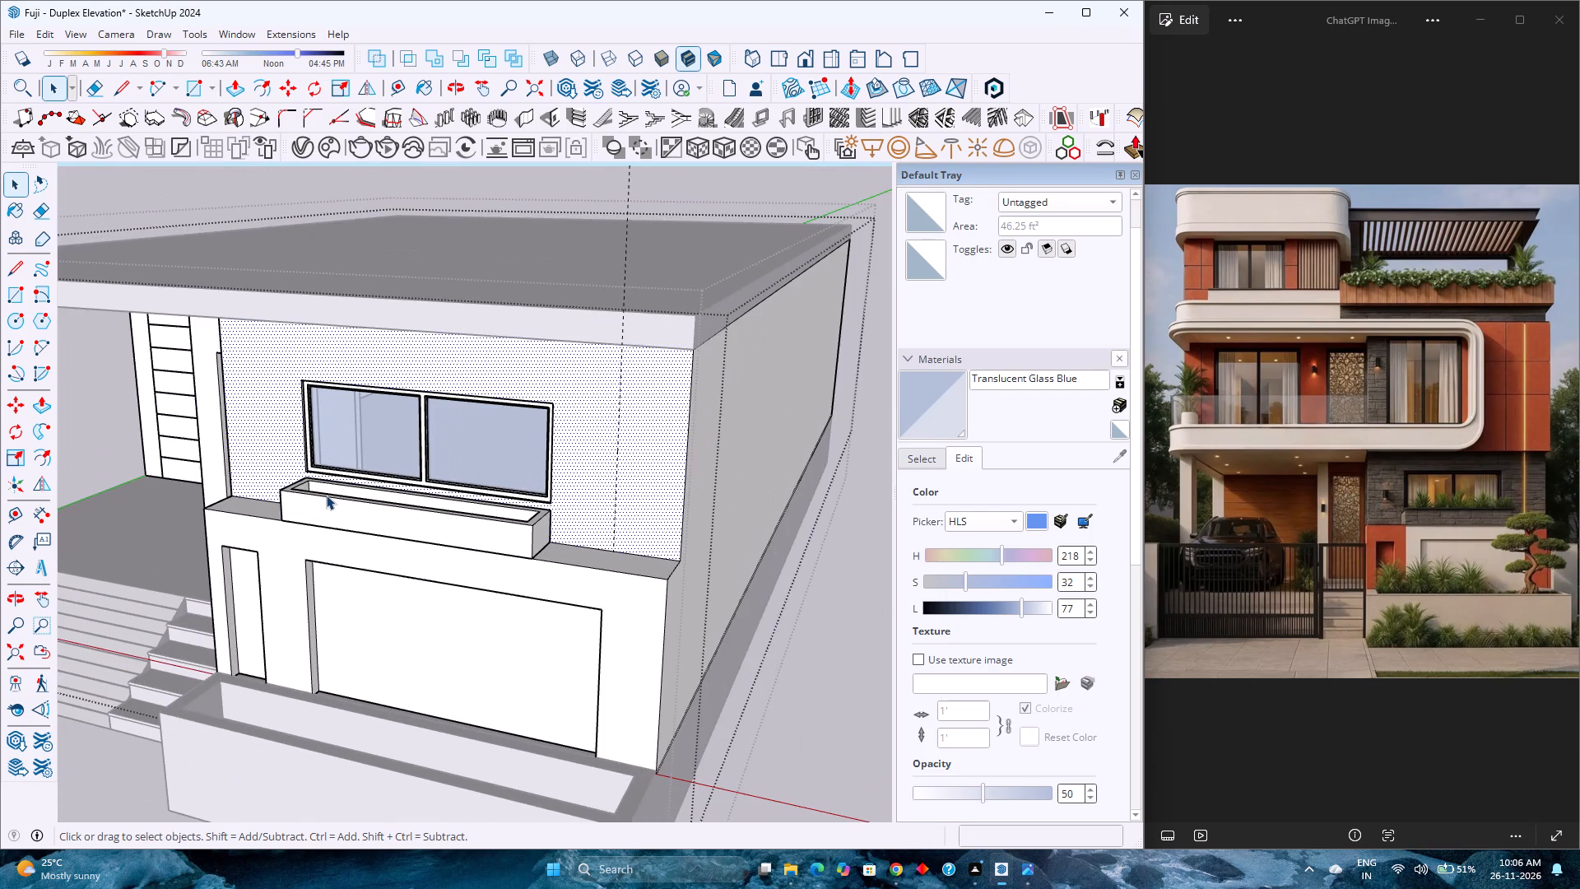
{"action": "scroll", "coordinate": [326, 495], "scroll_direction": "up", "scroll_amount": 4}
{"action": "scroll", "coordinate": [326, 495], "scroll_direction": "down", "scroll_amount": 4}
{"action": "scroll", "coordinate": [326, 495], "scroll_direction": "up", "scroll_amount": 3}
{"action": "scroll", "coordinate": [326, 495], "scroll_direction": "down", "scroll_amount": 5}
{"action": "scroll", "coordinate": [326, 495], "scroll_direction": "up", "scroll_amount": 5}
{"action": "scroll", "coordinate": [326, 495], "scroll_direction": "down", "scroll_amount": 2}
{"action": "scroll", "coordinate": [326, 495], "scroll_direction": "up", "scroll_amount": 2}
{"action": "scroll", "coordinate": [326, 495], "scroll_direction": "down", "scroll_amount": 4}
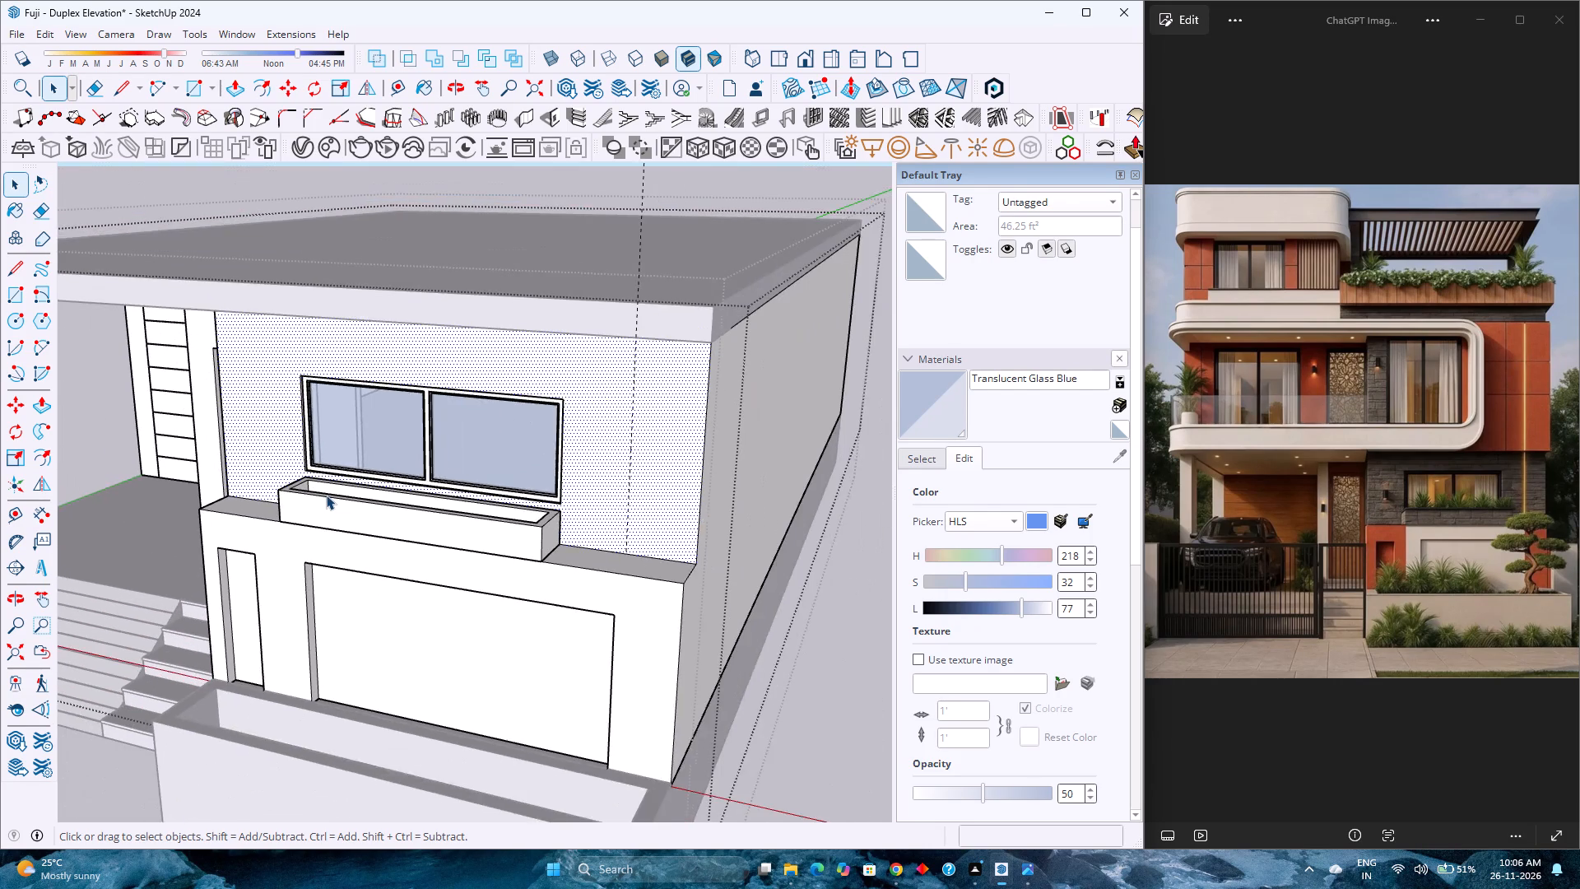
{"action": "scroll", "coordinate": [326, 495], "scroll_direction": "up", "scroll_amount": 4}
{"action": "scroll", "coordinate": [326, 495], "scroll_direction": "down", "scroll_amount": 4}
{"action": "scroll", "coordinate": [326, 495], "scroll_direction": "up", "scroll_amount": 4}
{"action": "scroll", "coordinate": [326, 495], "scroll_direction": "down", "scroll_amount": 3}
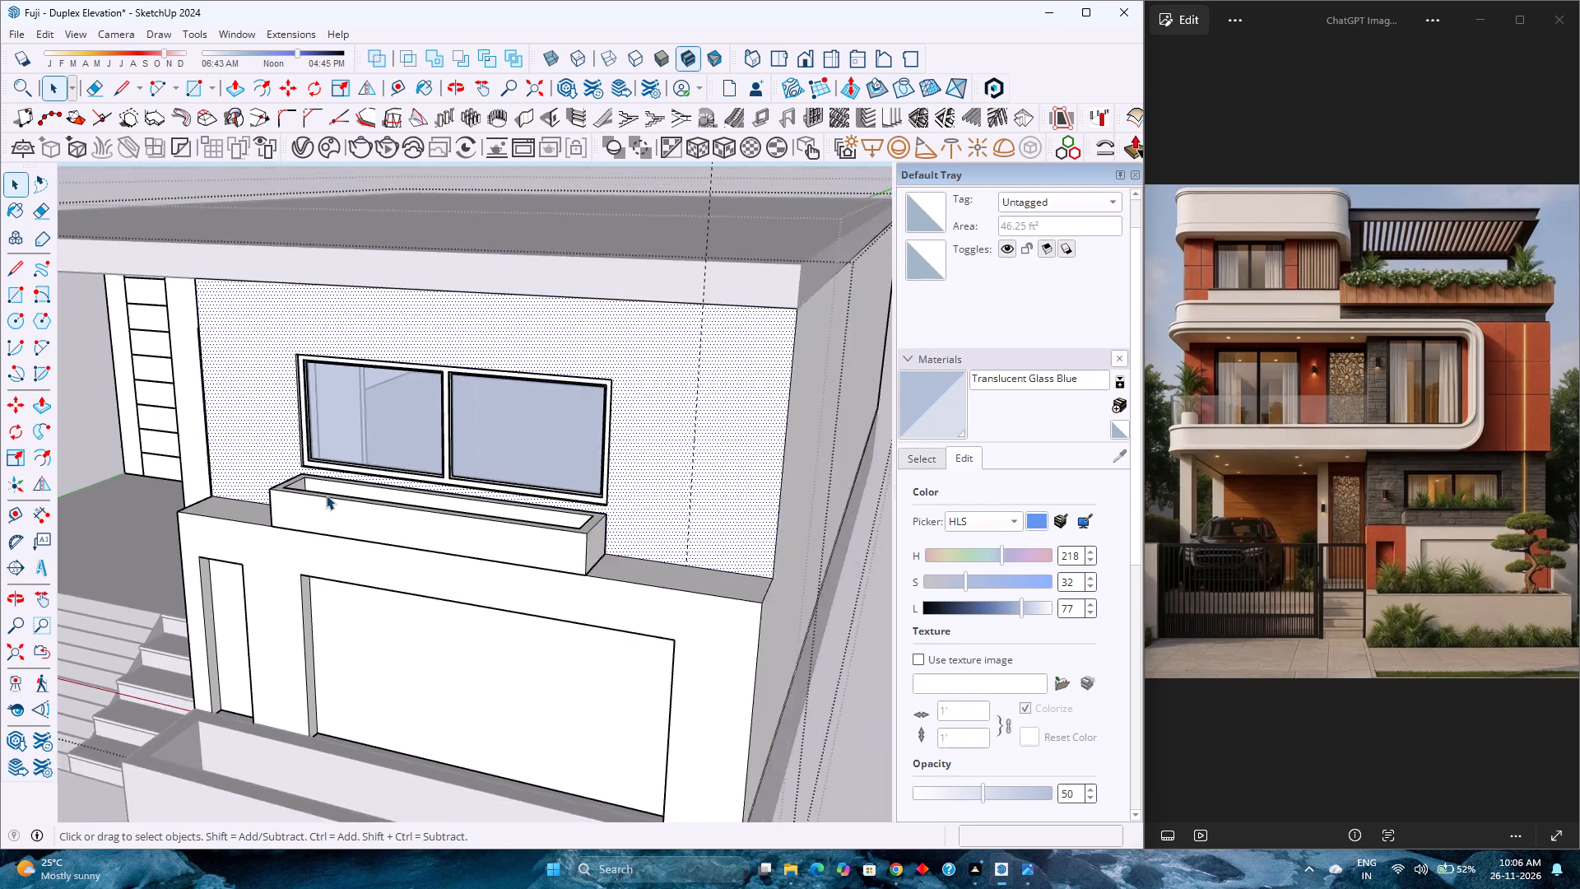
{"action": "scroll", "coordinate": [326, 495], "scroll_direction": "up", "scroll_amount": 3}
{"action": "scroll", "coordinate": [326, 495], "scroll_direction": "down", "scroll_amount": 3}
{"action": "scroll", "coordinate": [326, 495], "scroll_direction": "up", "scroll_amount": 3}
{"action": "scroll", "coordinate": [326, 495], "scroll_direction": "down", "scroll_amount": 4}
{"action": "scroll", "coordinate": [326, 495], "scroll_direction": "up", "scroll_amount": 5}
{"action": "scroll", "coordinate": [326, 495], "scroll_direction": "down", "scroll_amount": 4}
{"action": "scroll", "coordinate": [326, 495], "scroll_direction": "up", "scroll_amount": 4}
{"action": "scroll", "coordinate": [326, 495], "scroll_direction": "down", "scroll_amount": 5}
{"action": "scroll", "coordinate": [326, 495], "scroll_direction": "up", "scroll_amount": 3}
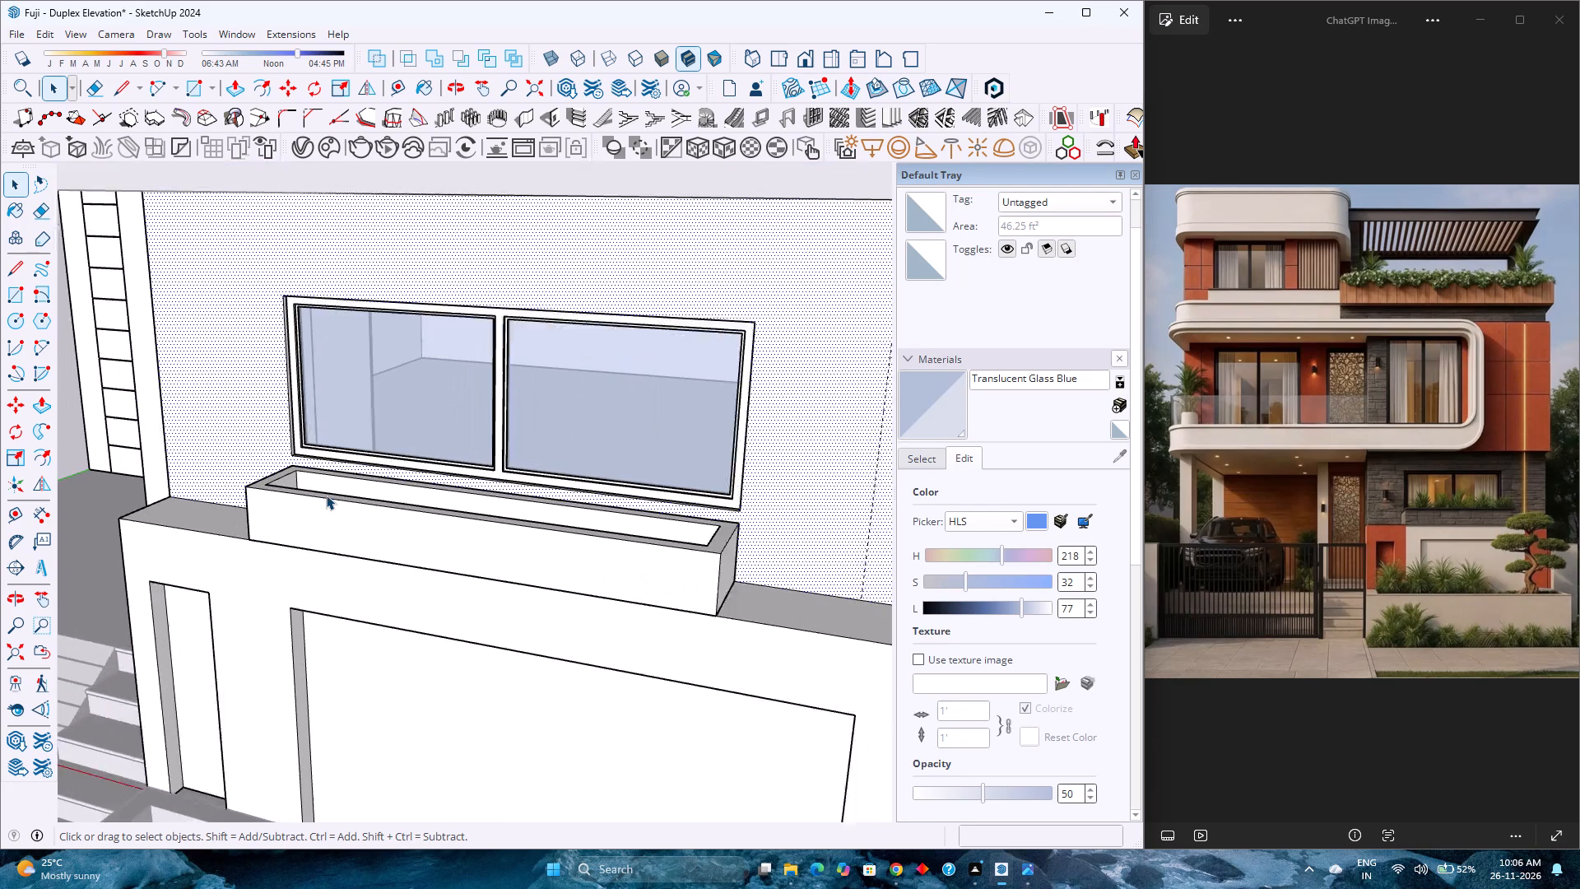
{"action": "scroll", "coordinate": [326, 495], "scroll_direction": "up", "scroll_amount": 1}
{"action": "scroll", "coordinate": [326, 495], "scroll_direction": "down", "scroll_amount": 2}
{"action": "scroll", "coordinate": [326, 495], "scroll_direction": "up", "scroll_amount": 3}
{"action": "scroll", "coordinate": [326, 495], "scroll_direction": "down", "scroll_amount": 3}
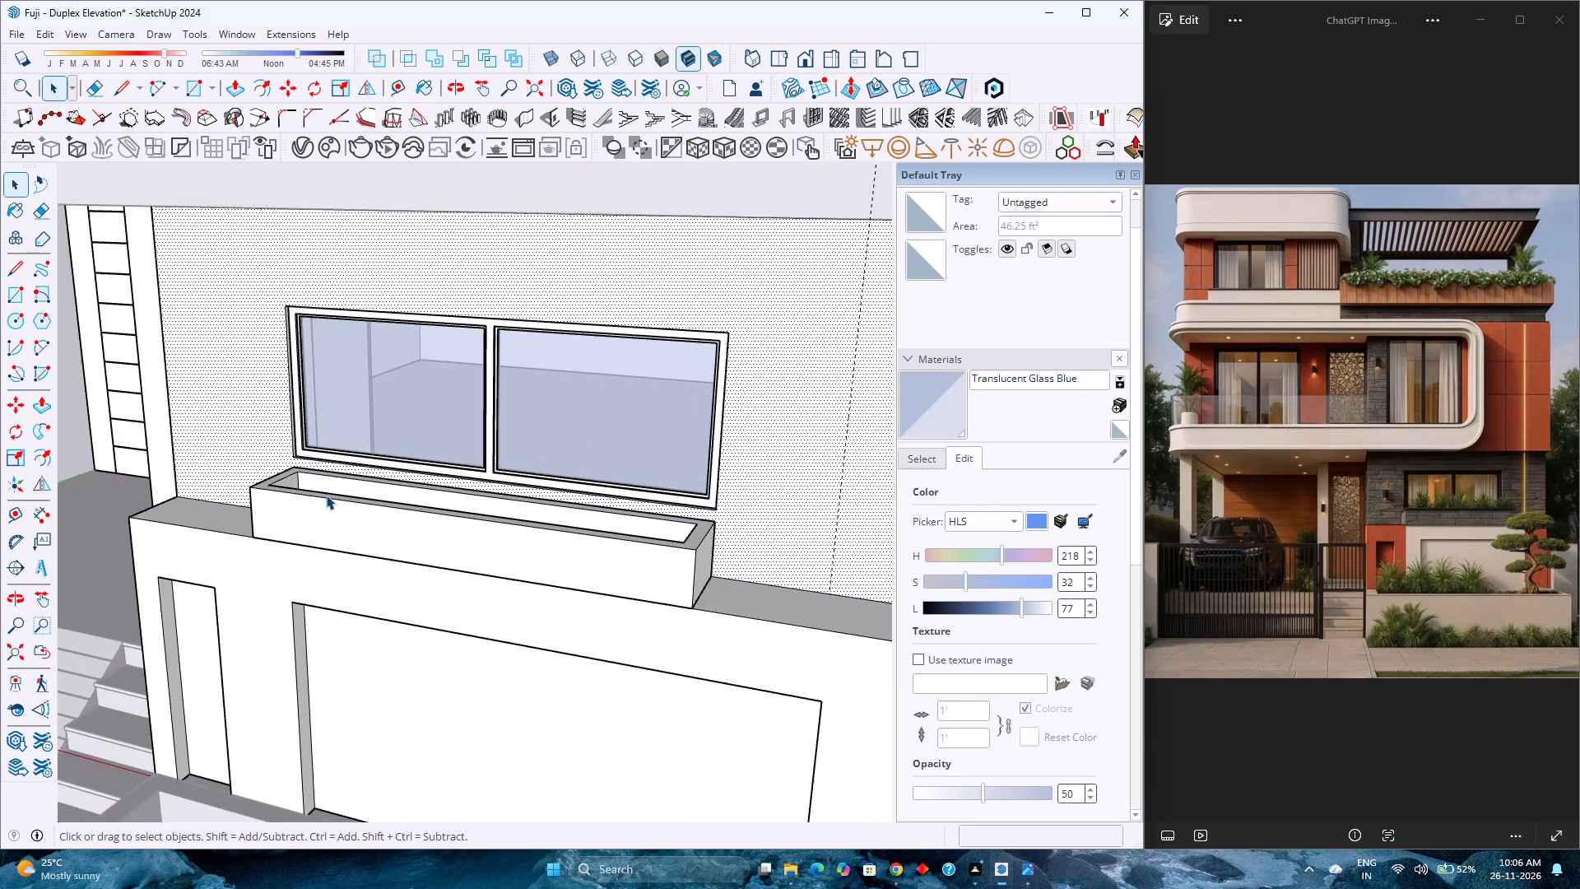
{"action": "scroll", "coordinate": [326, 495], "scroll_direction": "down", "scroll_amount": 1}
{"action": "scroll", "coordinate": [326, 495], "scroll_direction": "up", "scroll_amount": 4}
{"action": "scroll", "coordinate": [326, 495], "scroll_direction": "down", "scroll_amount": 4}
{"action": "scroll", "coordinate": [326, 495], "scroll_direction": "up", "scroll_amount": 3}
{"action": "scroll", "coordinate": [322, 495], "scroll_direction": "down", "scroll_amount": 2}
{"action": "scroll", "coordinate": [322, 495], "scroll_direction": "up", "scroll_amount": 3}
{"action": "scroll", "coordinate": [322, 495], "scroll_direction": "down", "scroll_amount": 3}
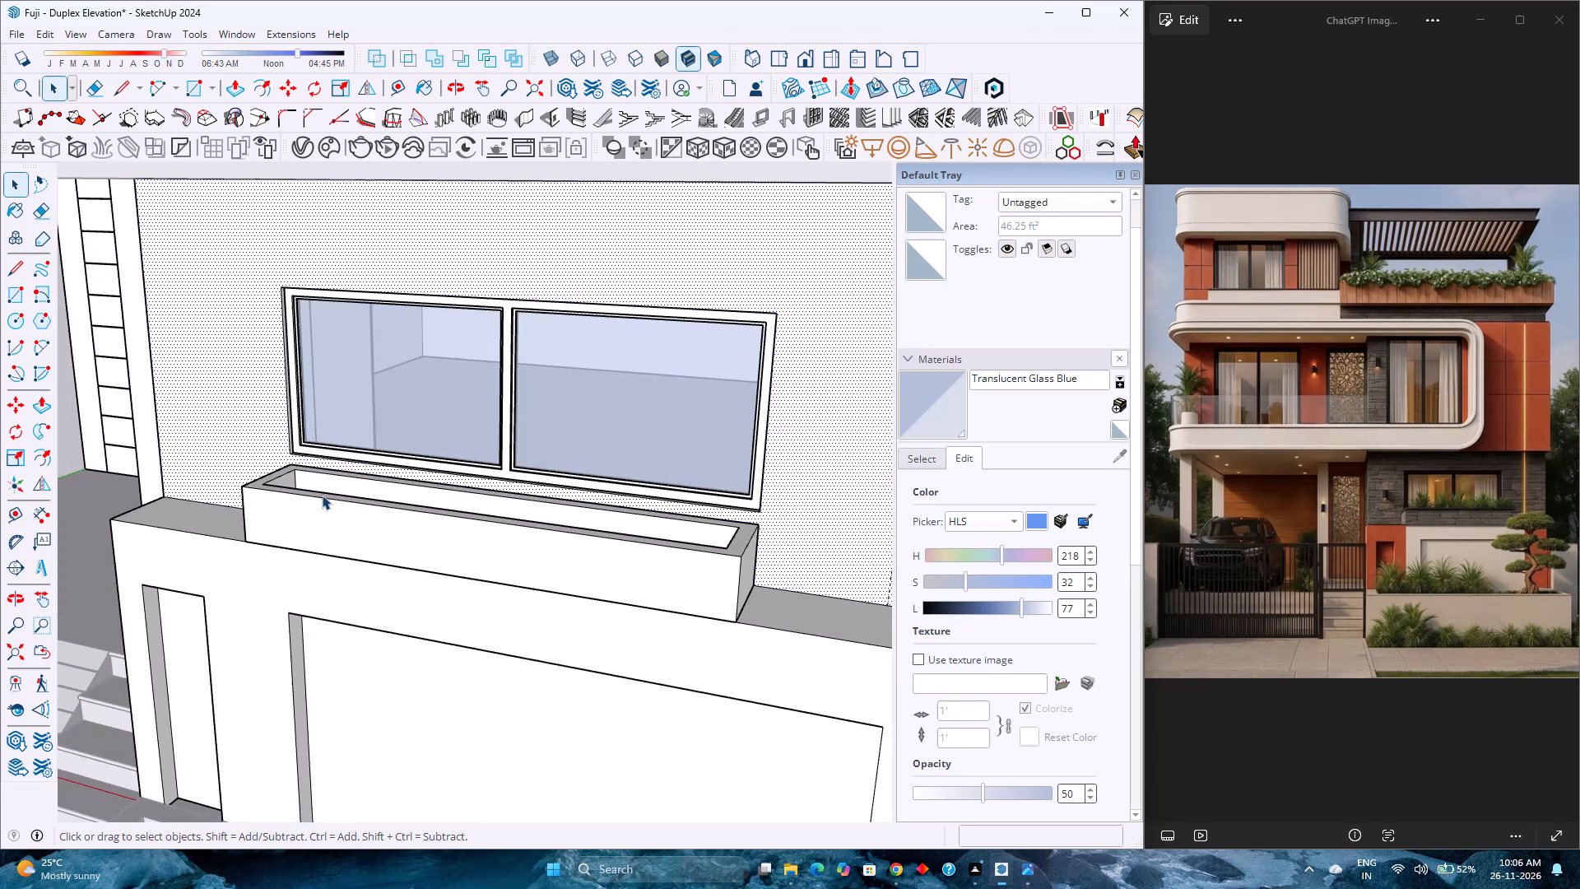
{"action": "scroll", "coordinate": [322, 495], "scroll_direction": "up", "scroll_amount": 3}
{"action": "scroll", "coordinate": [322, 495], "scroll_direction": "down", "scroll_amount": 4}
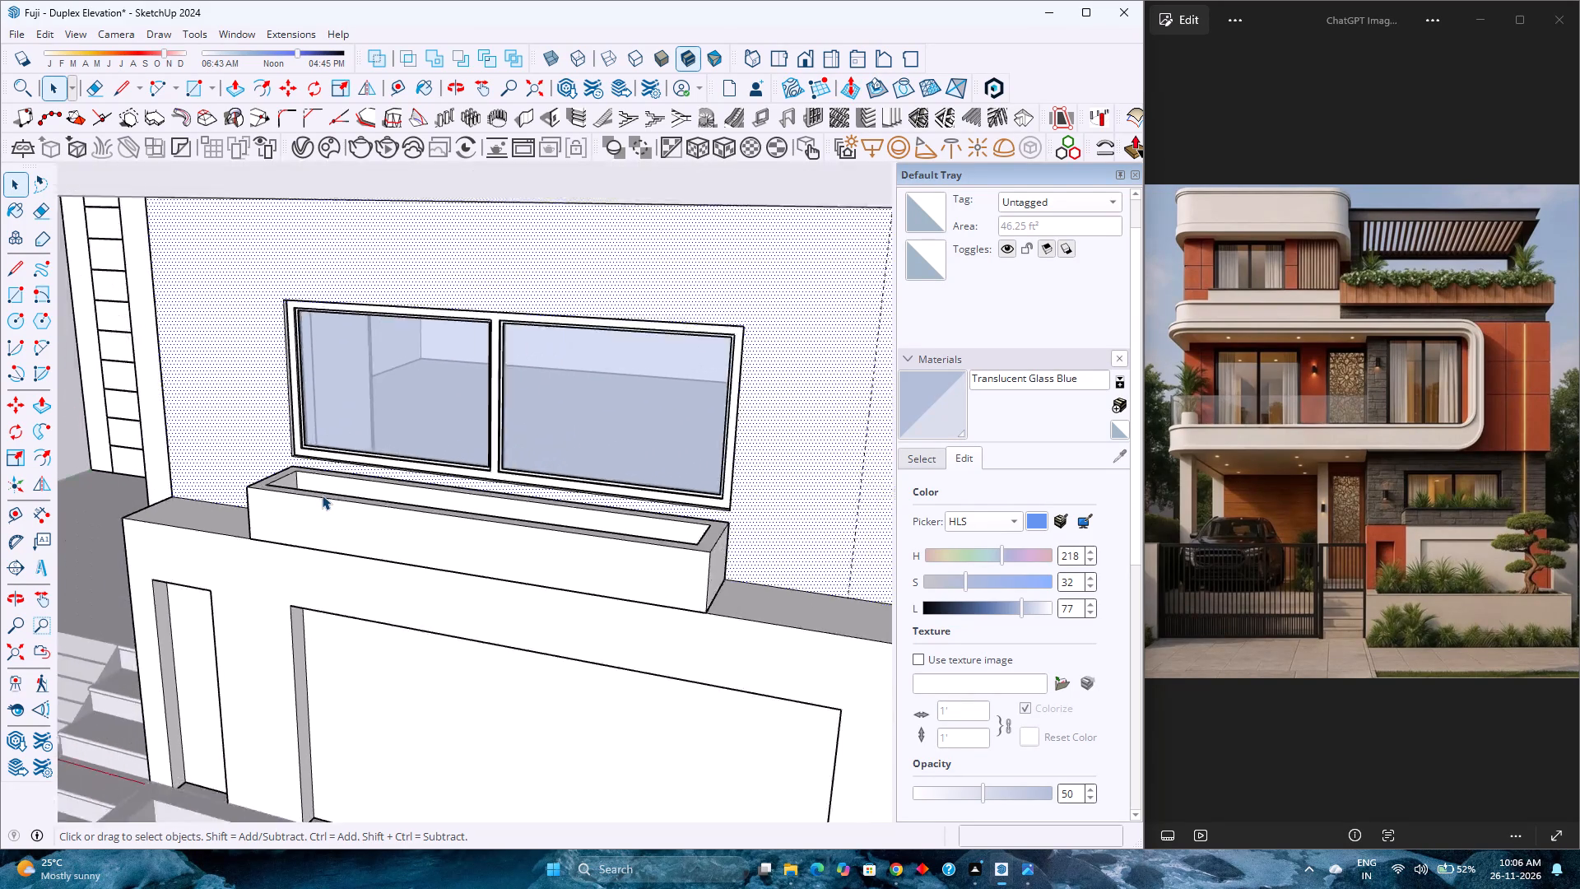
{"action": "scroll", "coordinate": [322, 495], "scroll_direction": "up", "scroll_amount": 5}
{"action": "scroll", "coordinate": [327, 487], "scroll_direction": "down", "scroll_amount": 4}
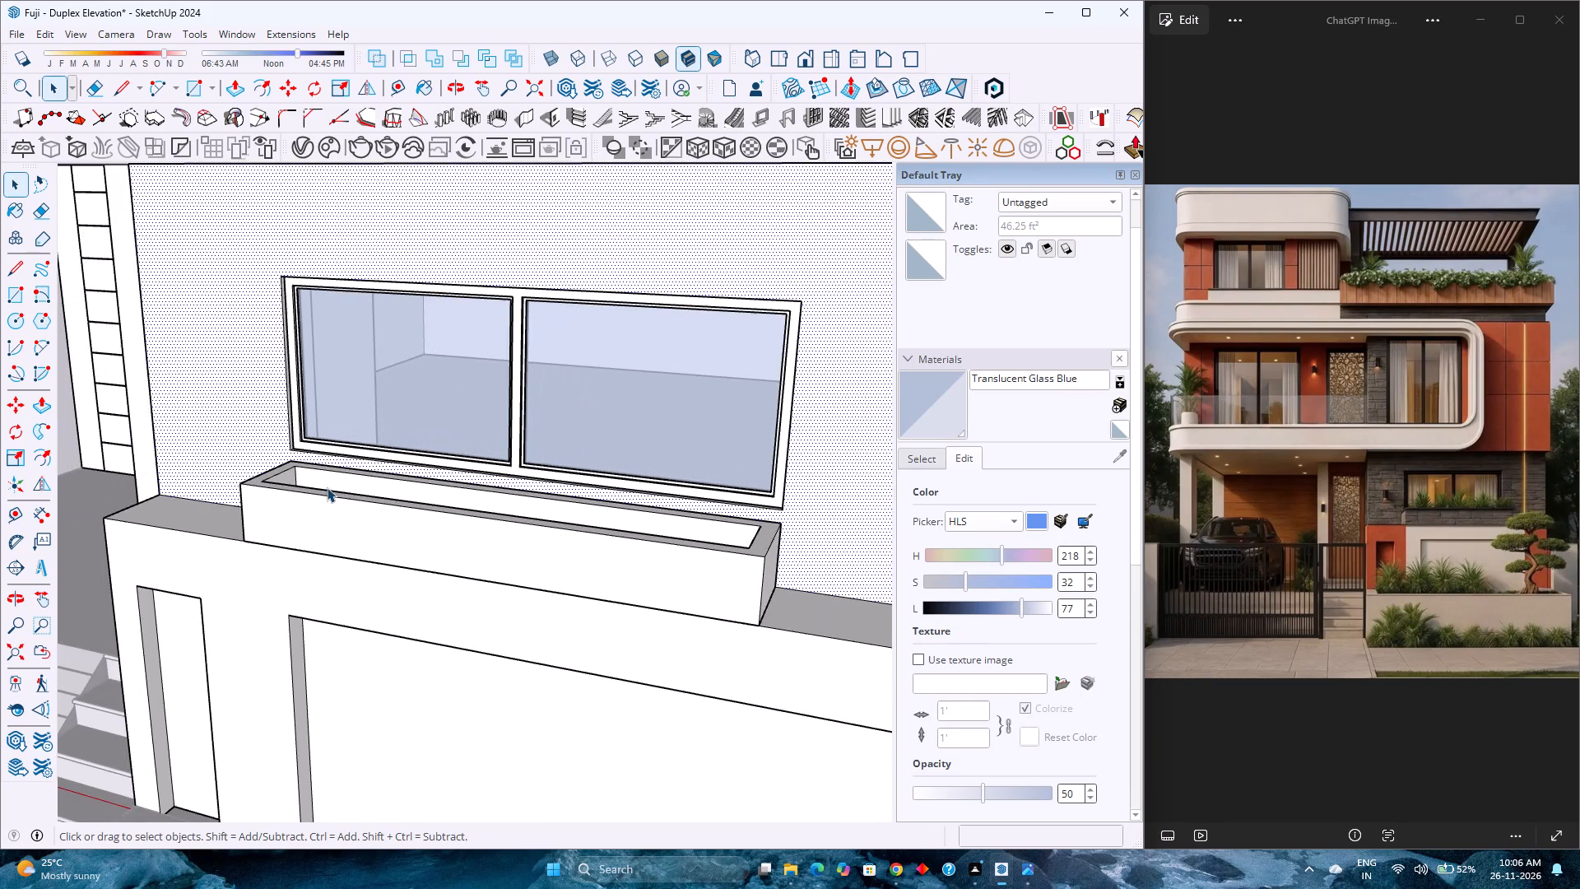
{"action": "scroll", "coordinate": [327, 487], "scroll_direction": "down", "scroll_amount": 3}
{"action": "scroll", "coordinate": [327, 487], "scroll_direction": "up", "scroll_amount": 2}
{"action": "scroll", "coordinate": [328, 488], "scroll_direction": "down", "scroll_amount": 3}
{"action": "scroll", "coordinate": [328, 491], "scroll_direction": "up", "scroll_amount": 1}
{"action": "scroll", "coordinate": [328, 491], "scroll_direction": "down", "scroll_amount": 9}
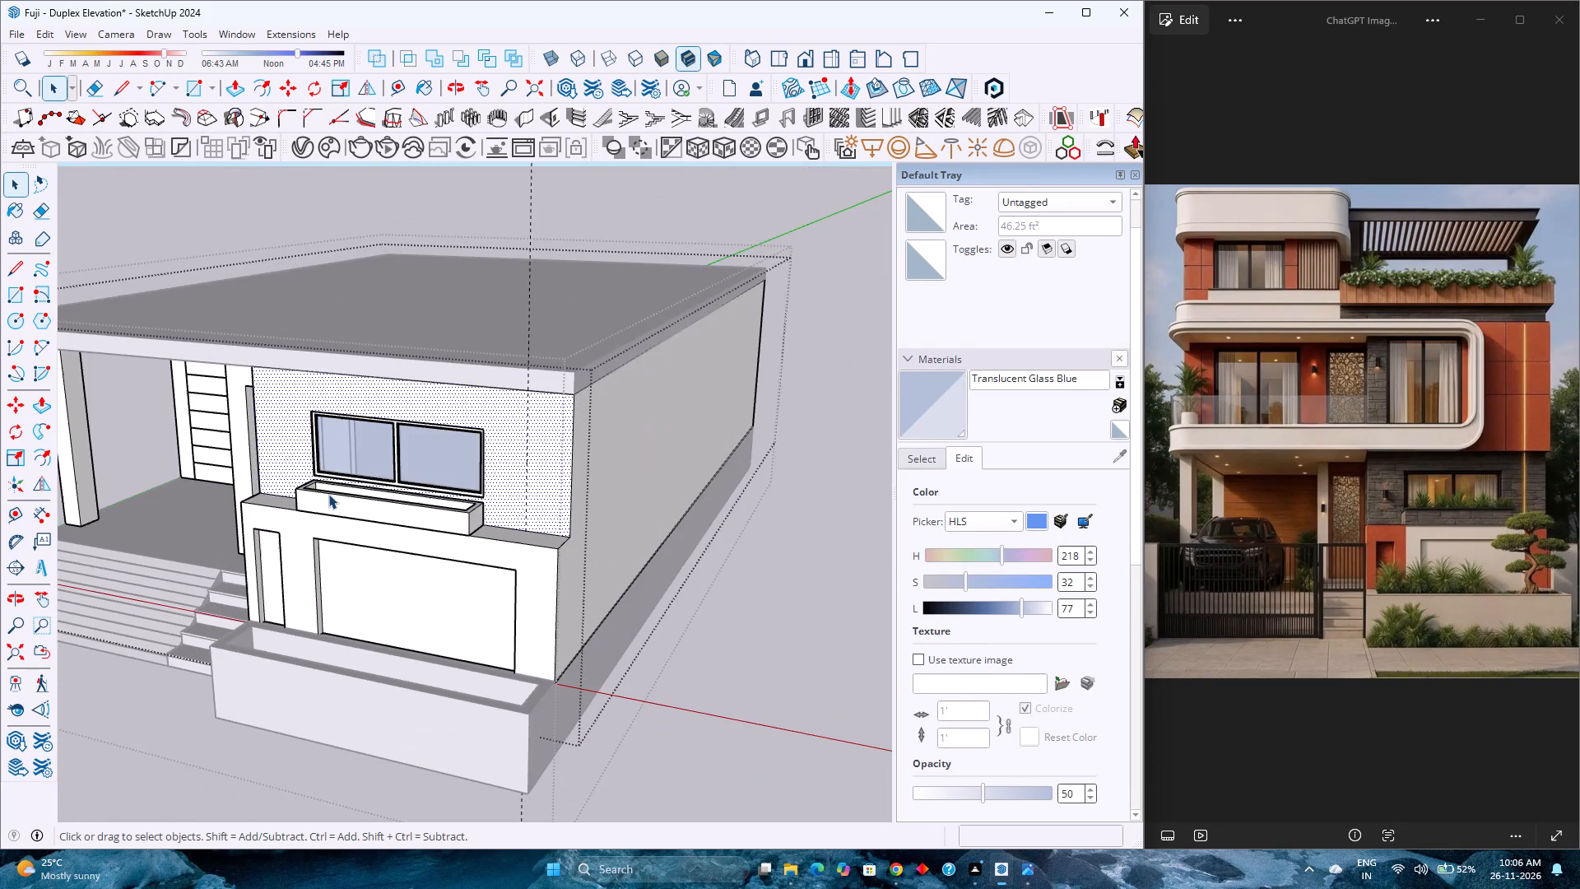
Draw a vertical line 5' long on the window wall along the guide, from the ledge up to the roof's underside.
{"action": "middle_click_drag", "start_coordinate": [341, 503], "coordinate": [385, 491]}
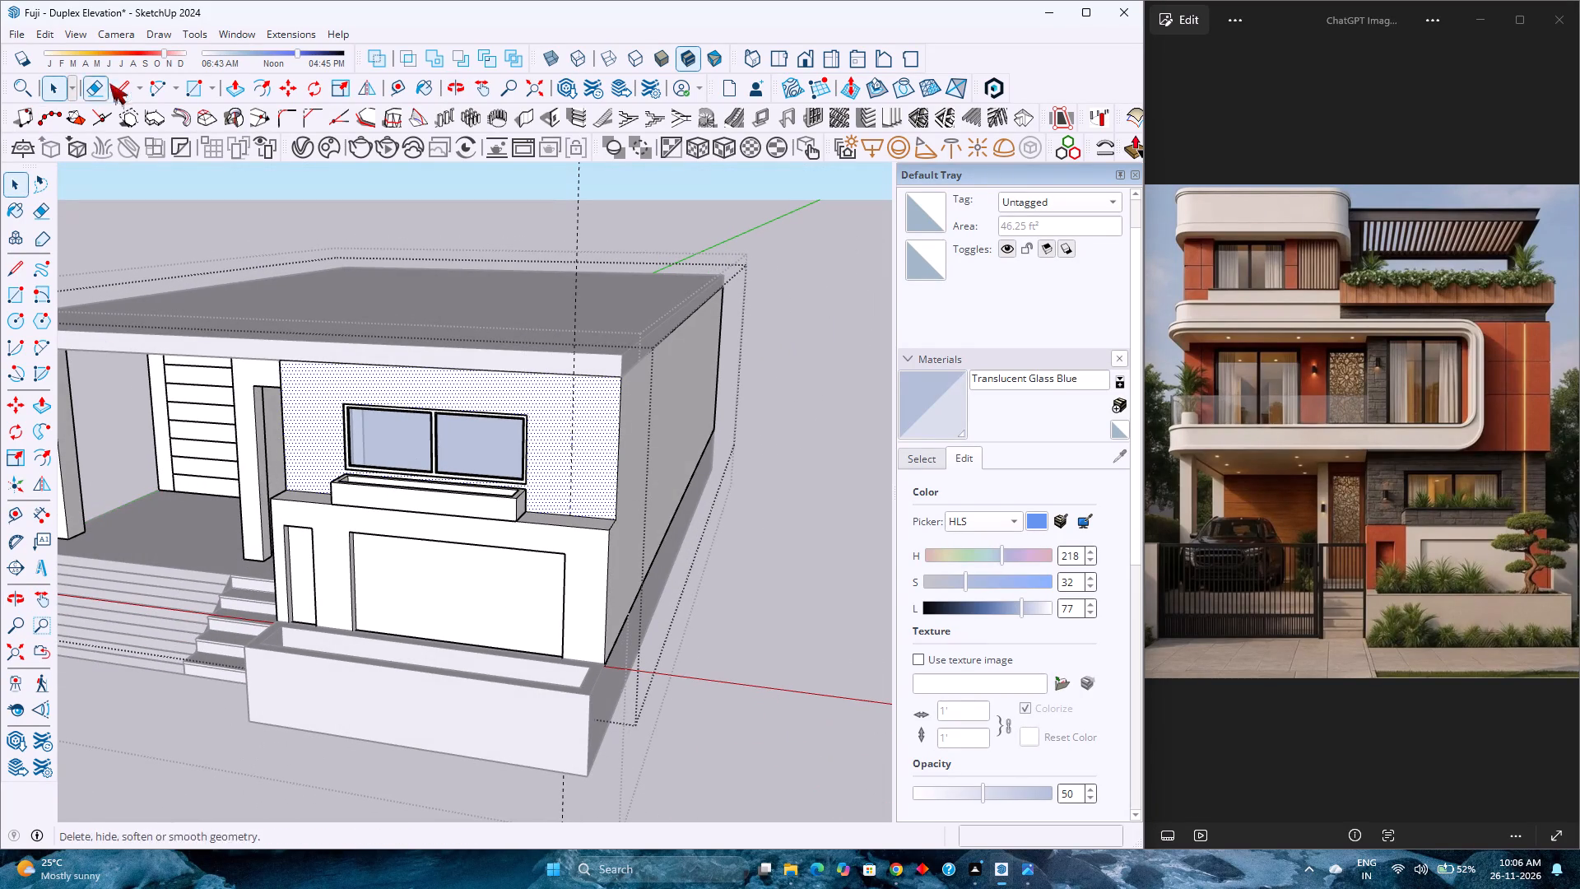
{"action": "left_click", "coordinate": [118, 81]}
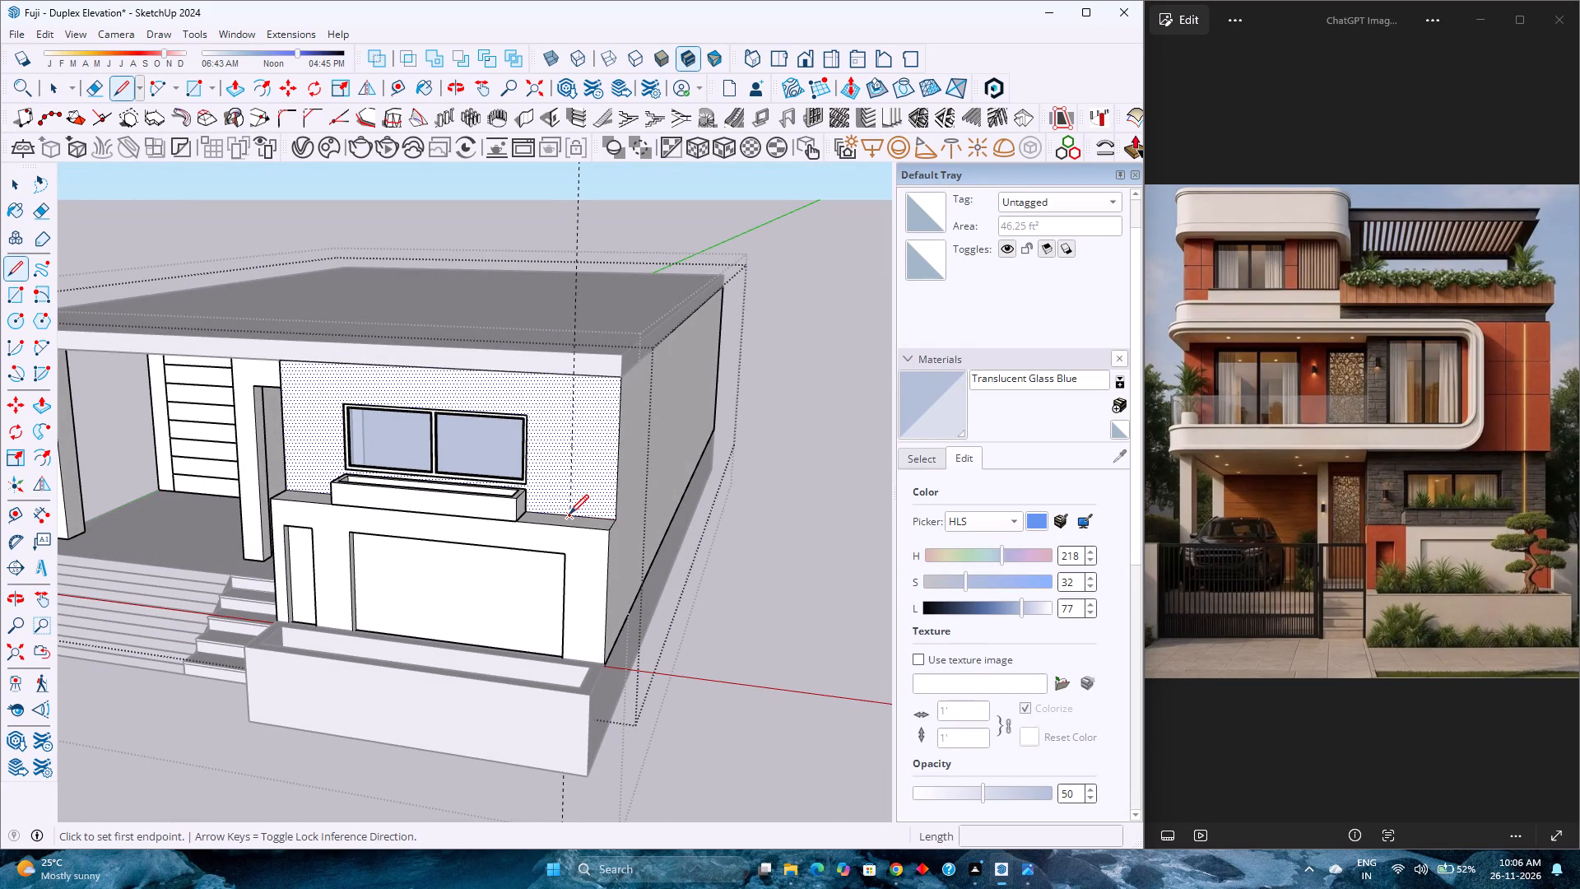
{"action": "left_click", "coordinate": [569, 514]}
{"action": "scroll", "coordinate": [566, 419], "scroll_direction": "up", "scroll_amount": 7}
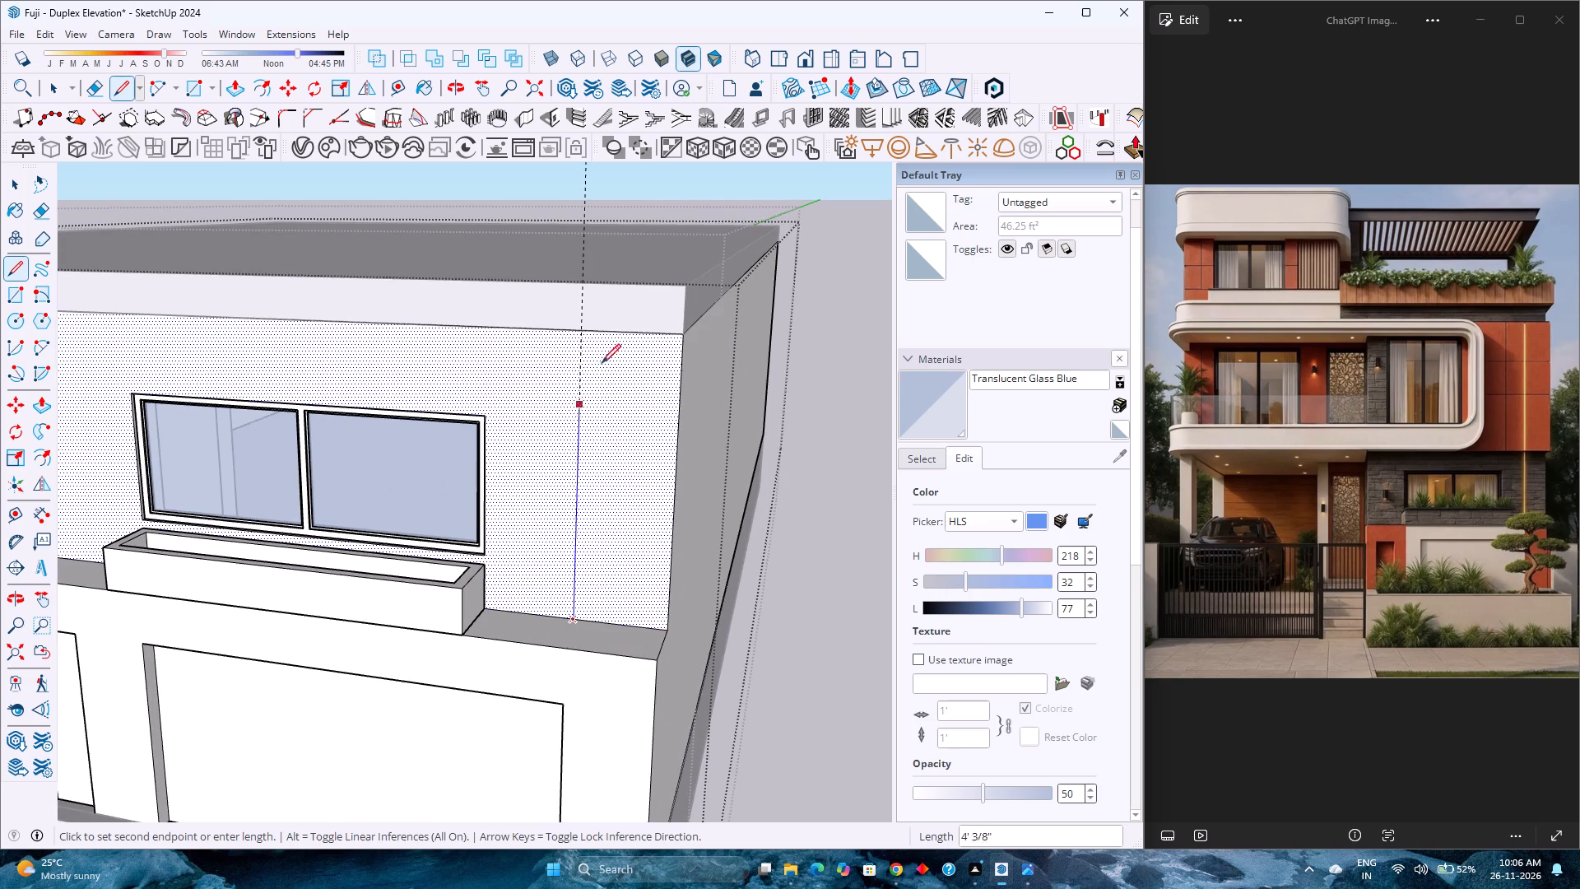
{"action": "left_click", "coordinate": [588, 333]}
{"action": "key", "text": "space"}
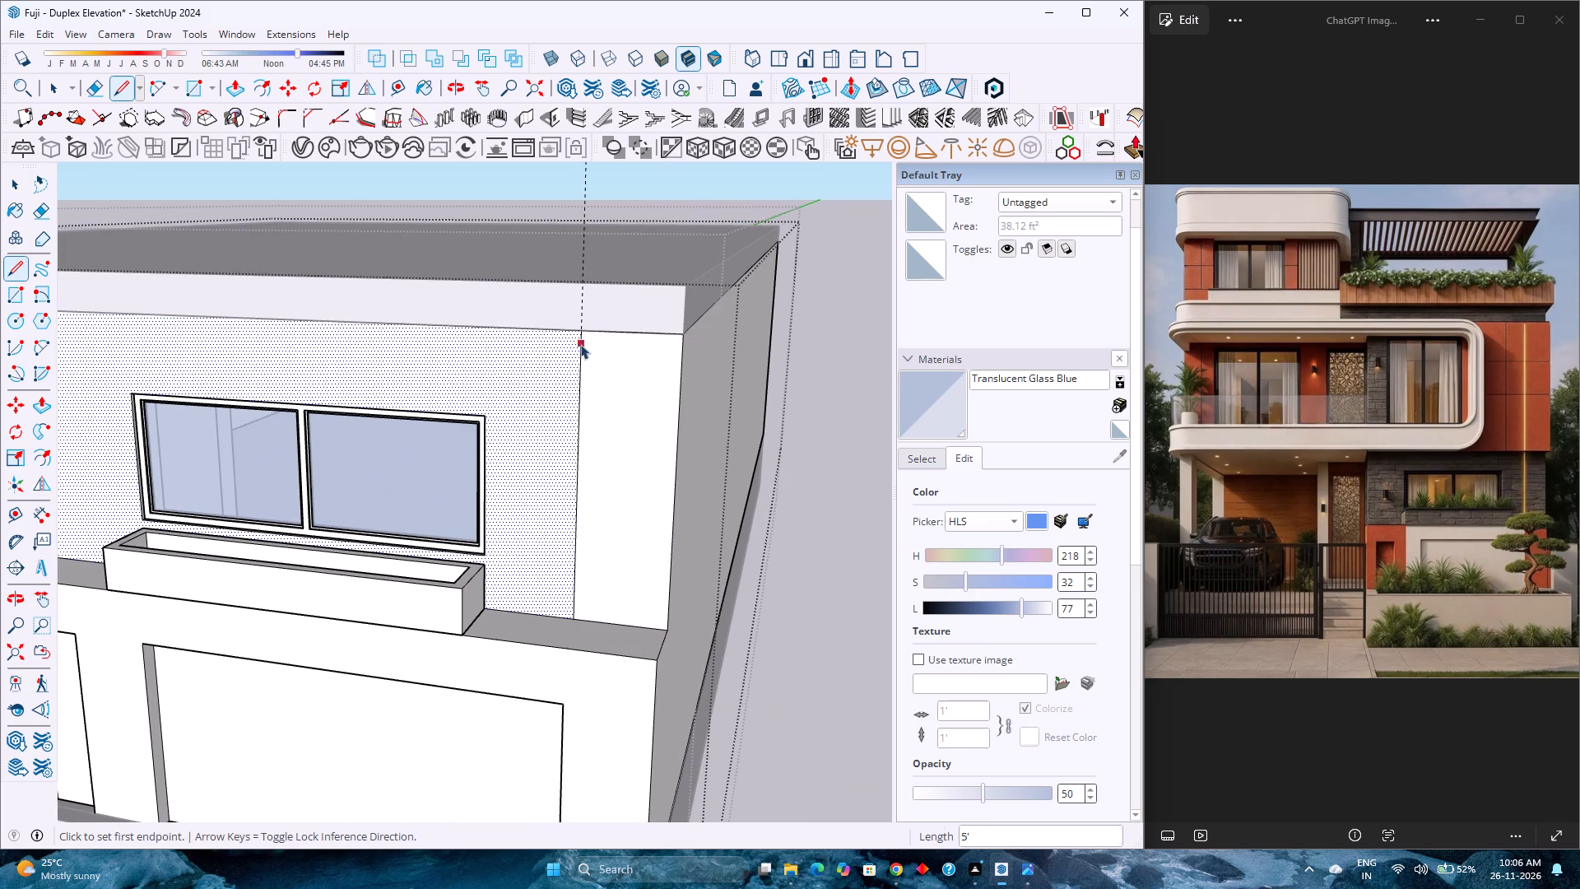
Move the new vertical line 0.5" along the wall away from the window, towards the outer corner.
{"action": "left_click", "coordinate": [580, 369]}
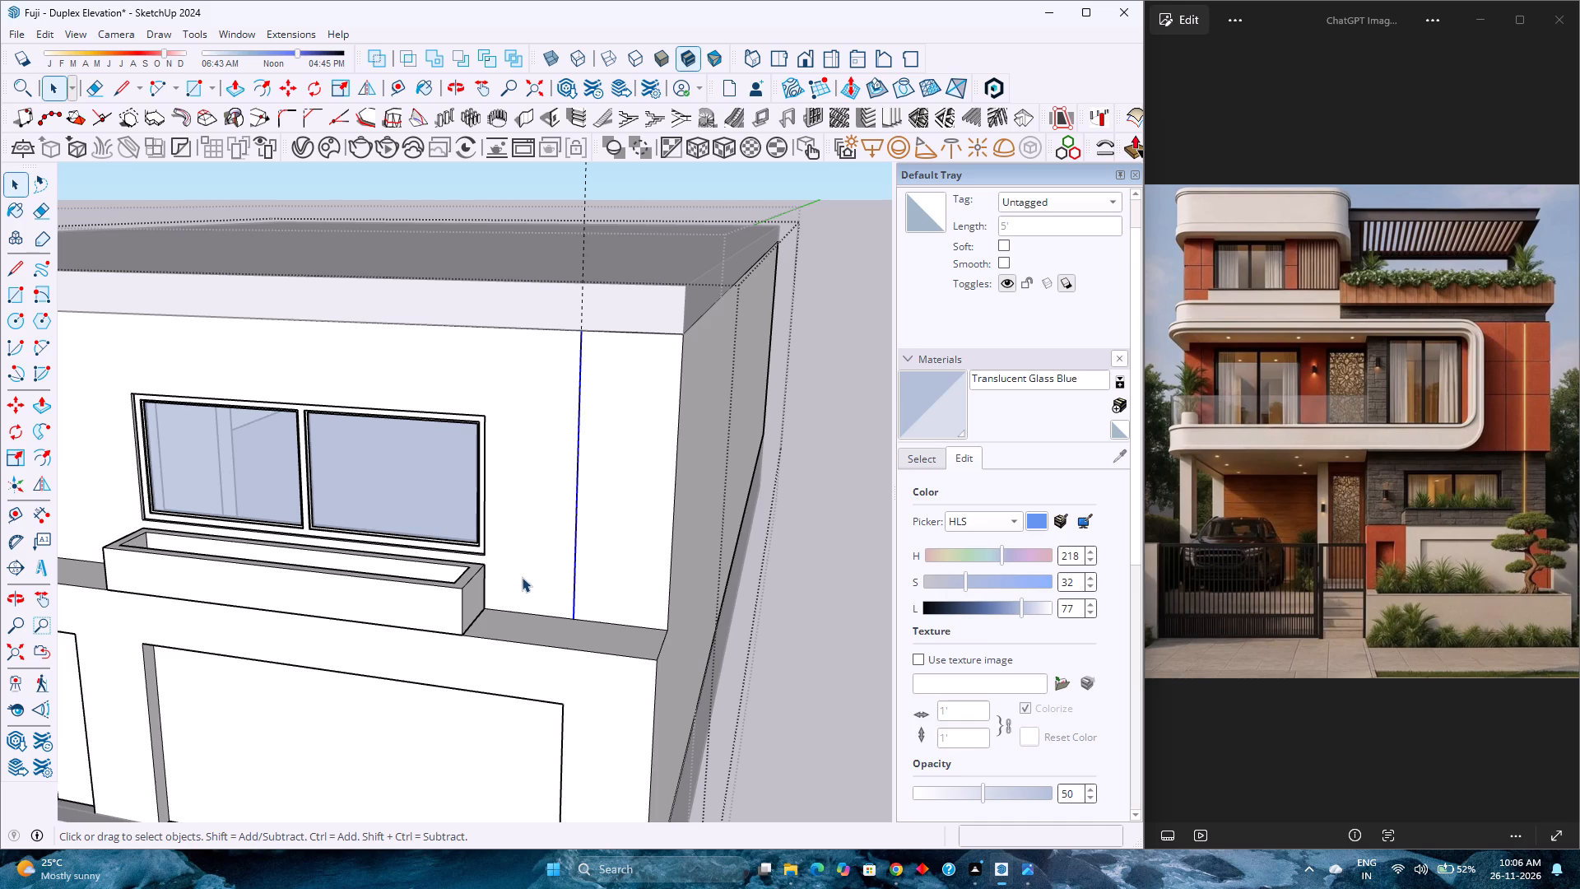
{"action": "scroll", "coordinate": [518, 607], "scroll_direction": "down", "scroll_amount": 2}
{"action": "scroll", "coordinate": [518, 607], "scroll_direction": "up", "scroll_amount": 3}
{"action": "scroll", "coordinate": [513, 608], "scroll_direction": "down", "scroll_amount": 1}
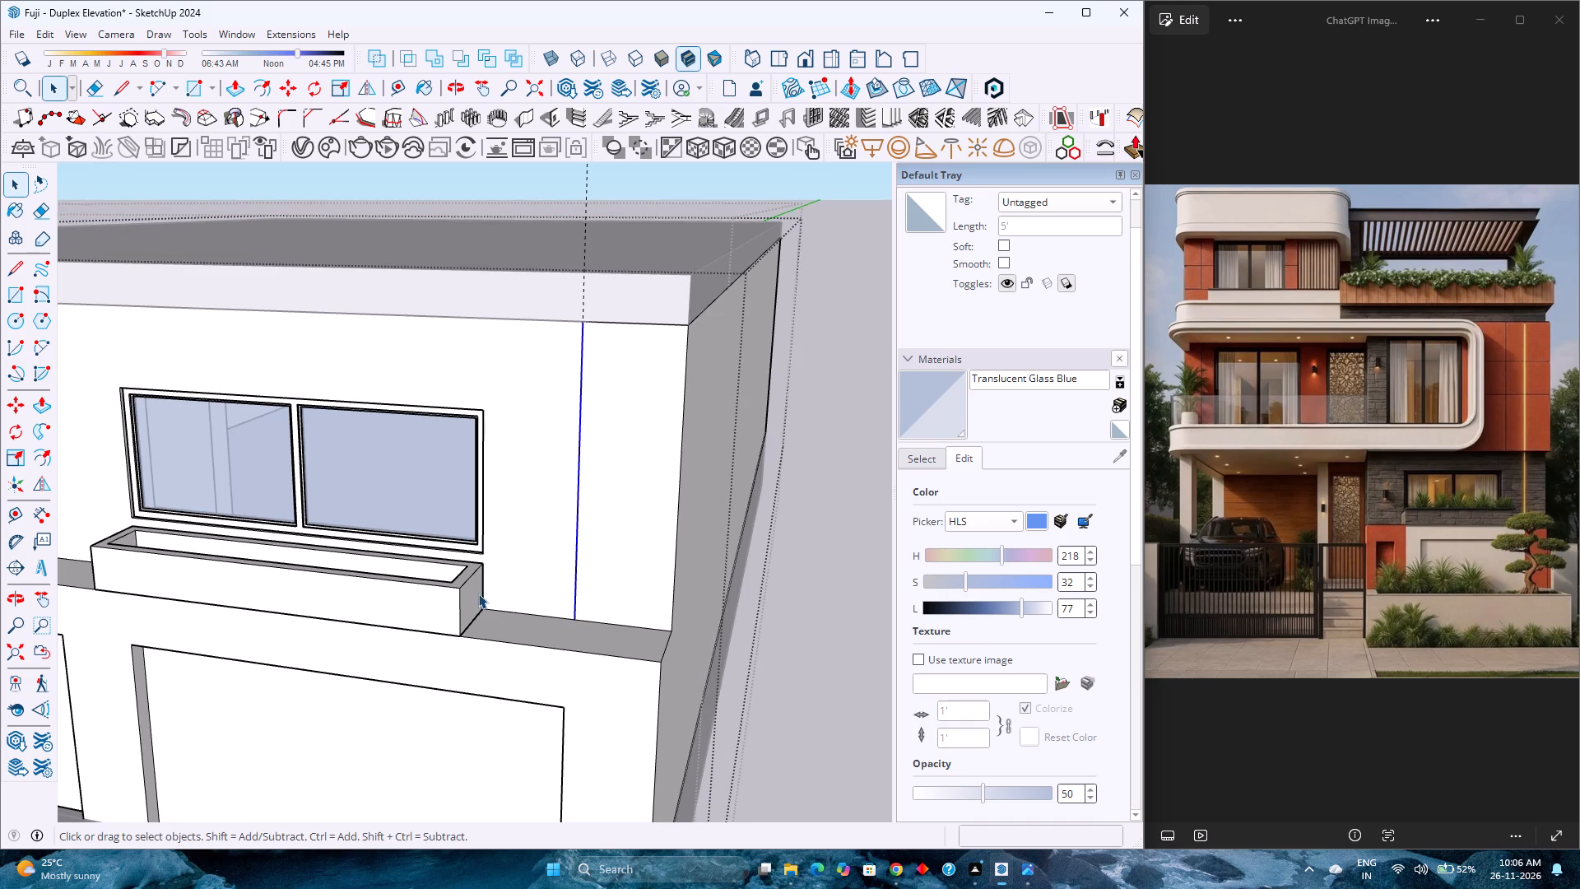
{"action": "scroll", "coordinate": [468, 588], "scroll_direction": "up", "scroll_amount": 3}
{"action": "scroll", "coordinate": [468, 588], "scroll_direction": "down", "scroll_amount": 4}
{"action": "scroll", "coordinate": [468, 588], "scroll_direction": "up", "scroll_amount": 5}
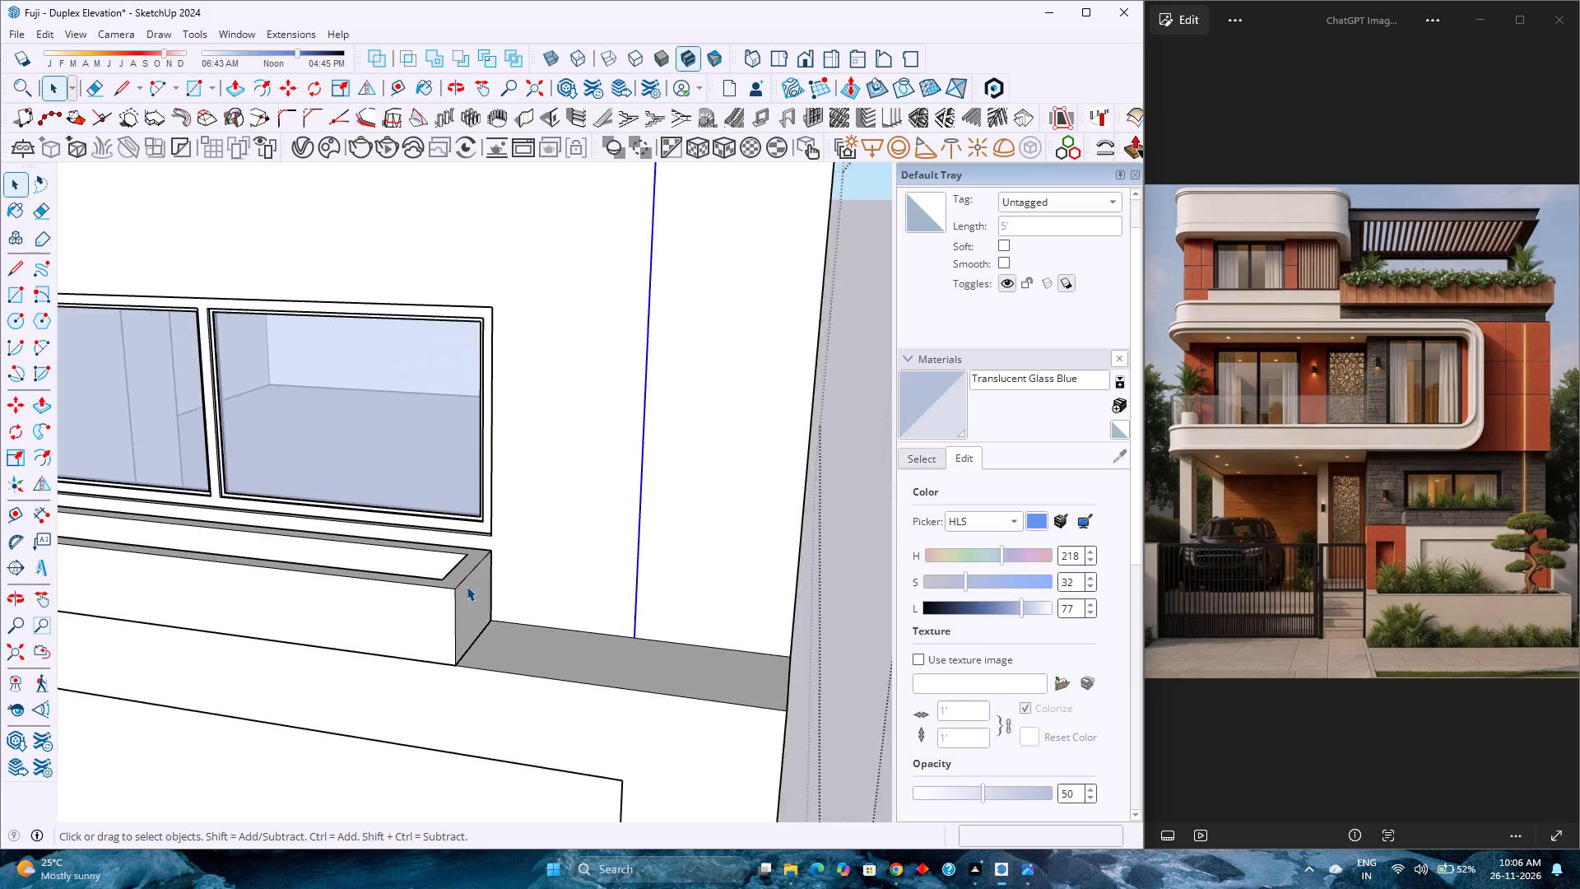
{"action": "scroll", "coordinate": [467, 586], "scroll_direction": "down", "scroll_amount": 2}
{"action": "scroll", "coordinate": [467, 586], "scroll_direction": "up", "scroll_amount": 2}
{"action": "scroll", "coordinate": [467, 586], "scroll_direction": "down", "scroll_amount": 2}
{"action": "scroll", "coordinate": [467, 586], "scroll_direction": "up", "scroll_amount": 3}
{"action": "scroll", "coordinate": [467, 586], "scroll_direction": "down", "scroll_amount": 2}
{"action": "scroll", "coordinate": [467, 589], "scroll_direction": "up", "scroll_amount": 3}
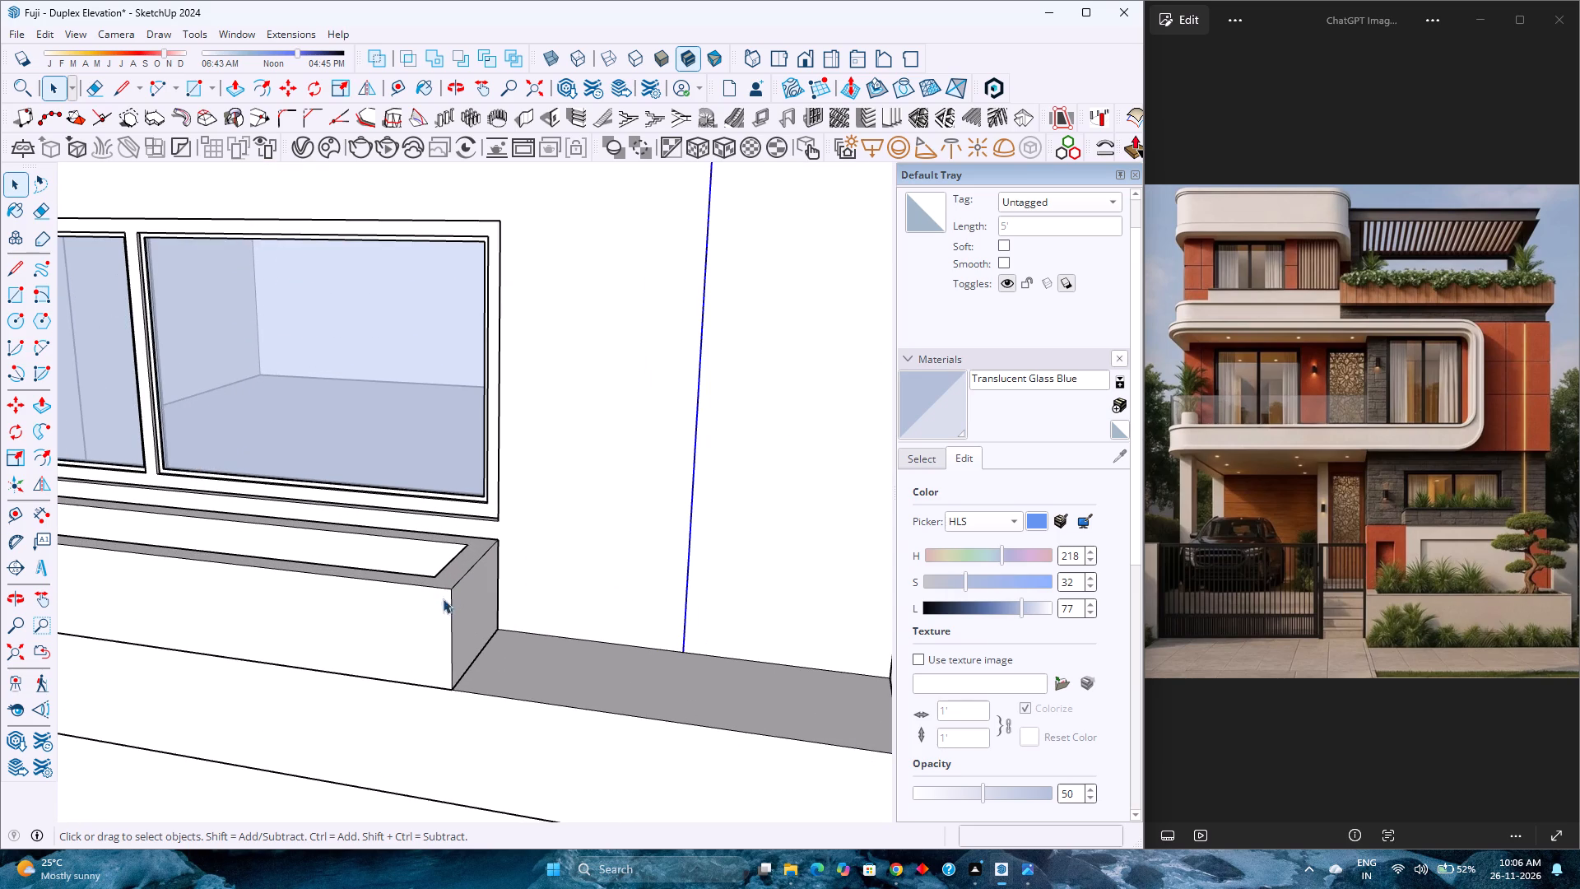
{"action": "key", "text": "m"}
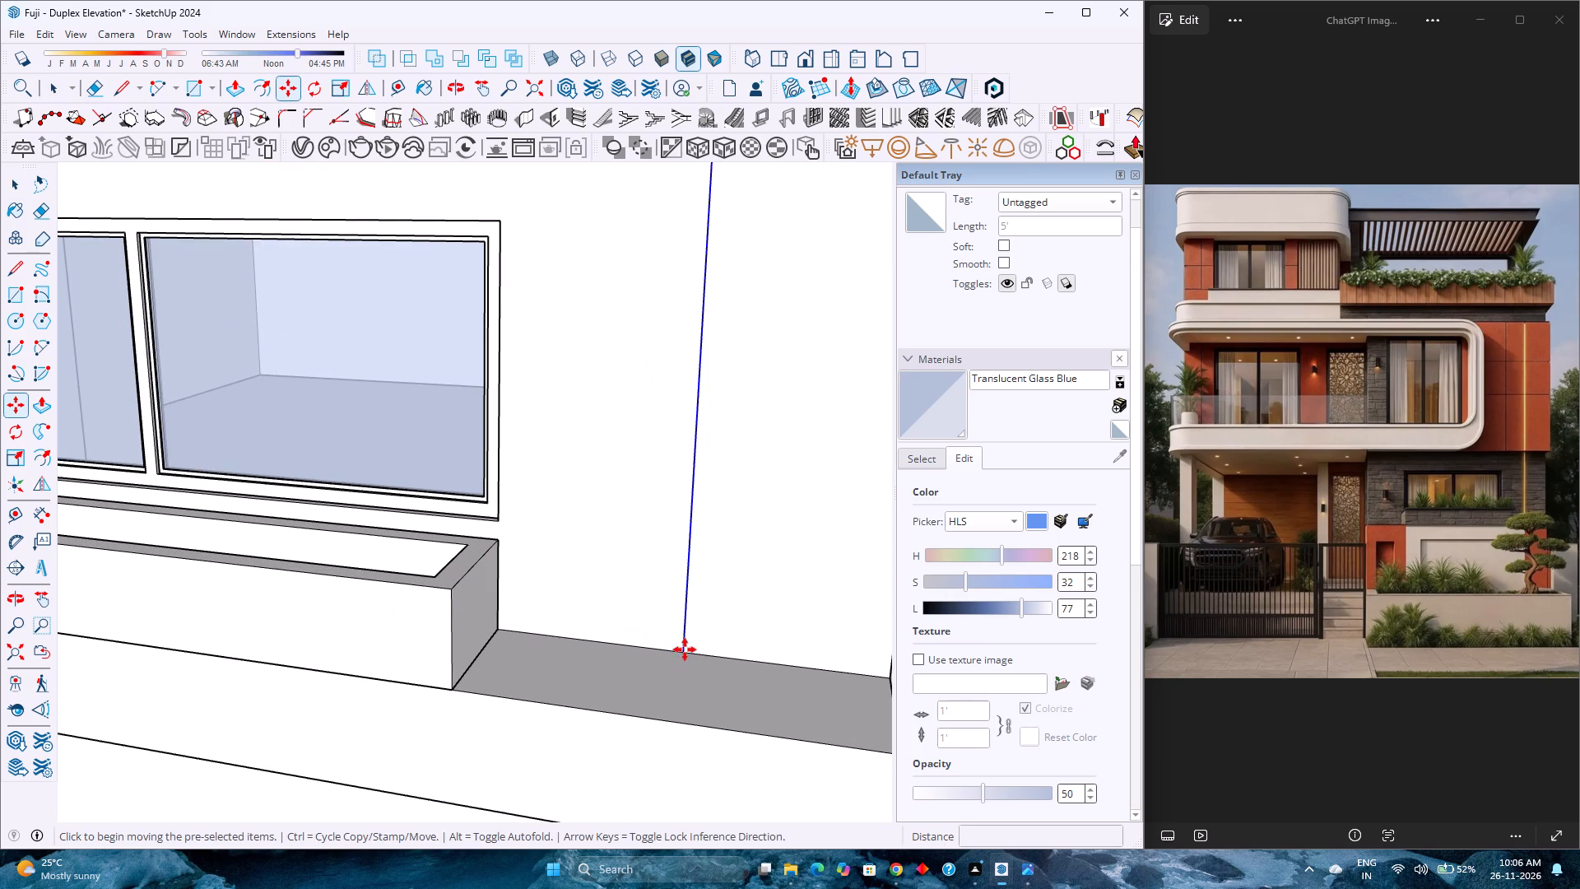
{"action": "left_click", "coordinate": [685, 649]}
{"action": "key", "text": "0"}
{"action": "key", "text": "period"}
{"action": "key", "text": "2"}
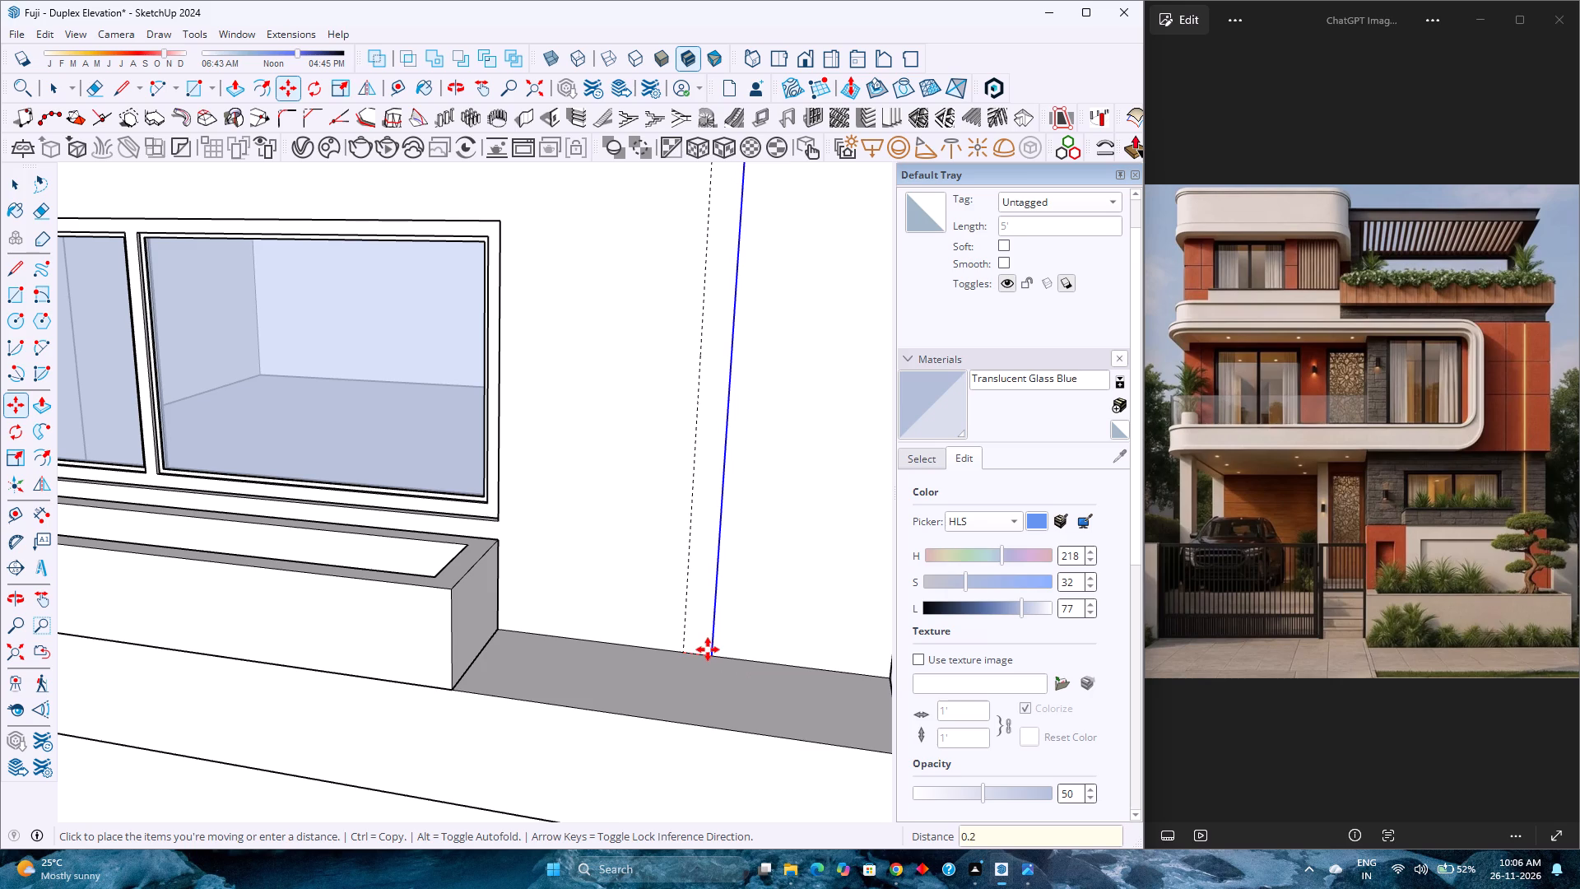
{"action": "key", "text": "5"}
{"action": "key", "text": "BackSpace"}
{"action": "key", "text": "BackSpace"}
{"action": "key", "text": "5"}
{"action": "key", "text": "Return"}
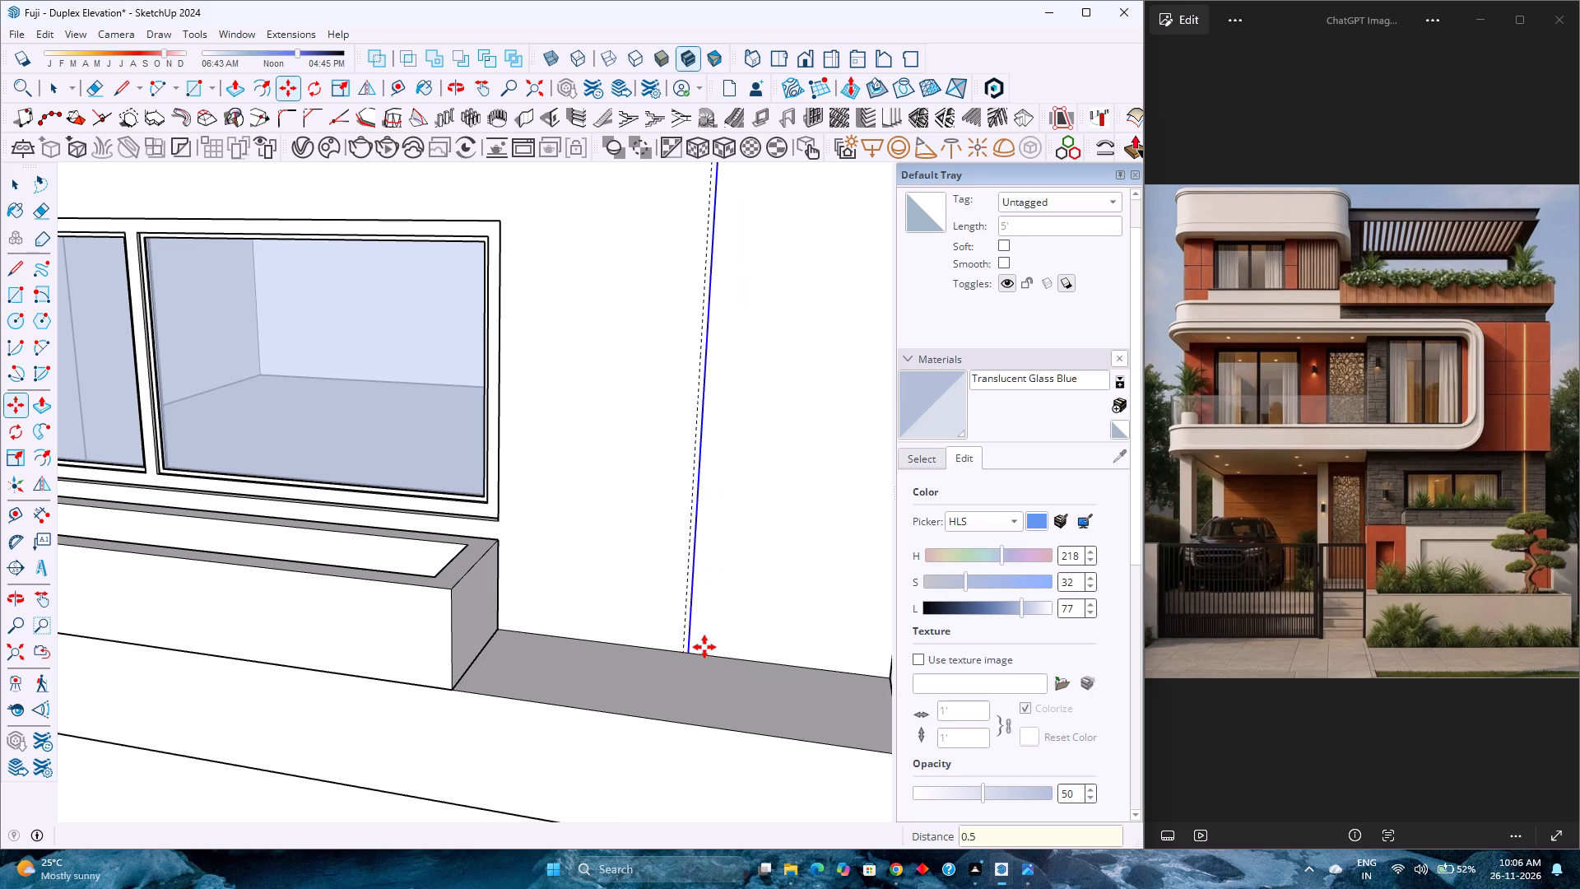
Copy the vertical line 1" back towards the window, bounding a narrow strip centred on the guide.
{"action": "scroll", "coordinate": [668, 655], "scroll_direction": "up", "scroll_amount": 6}
{"action": "left_click", "coordinate": [699, 654]}
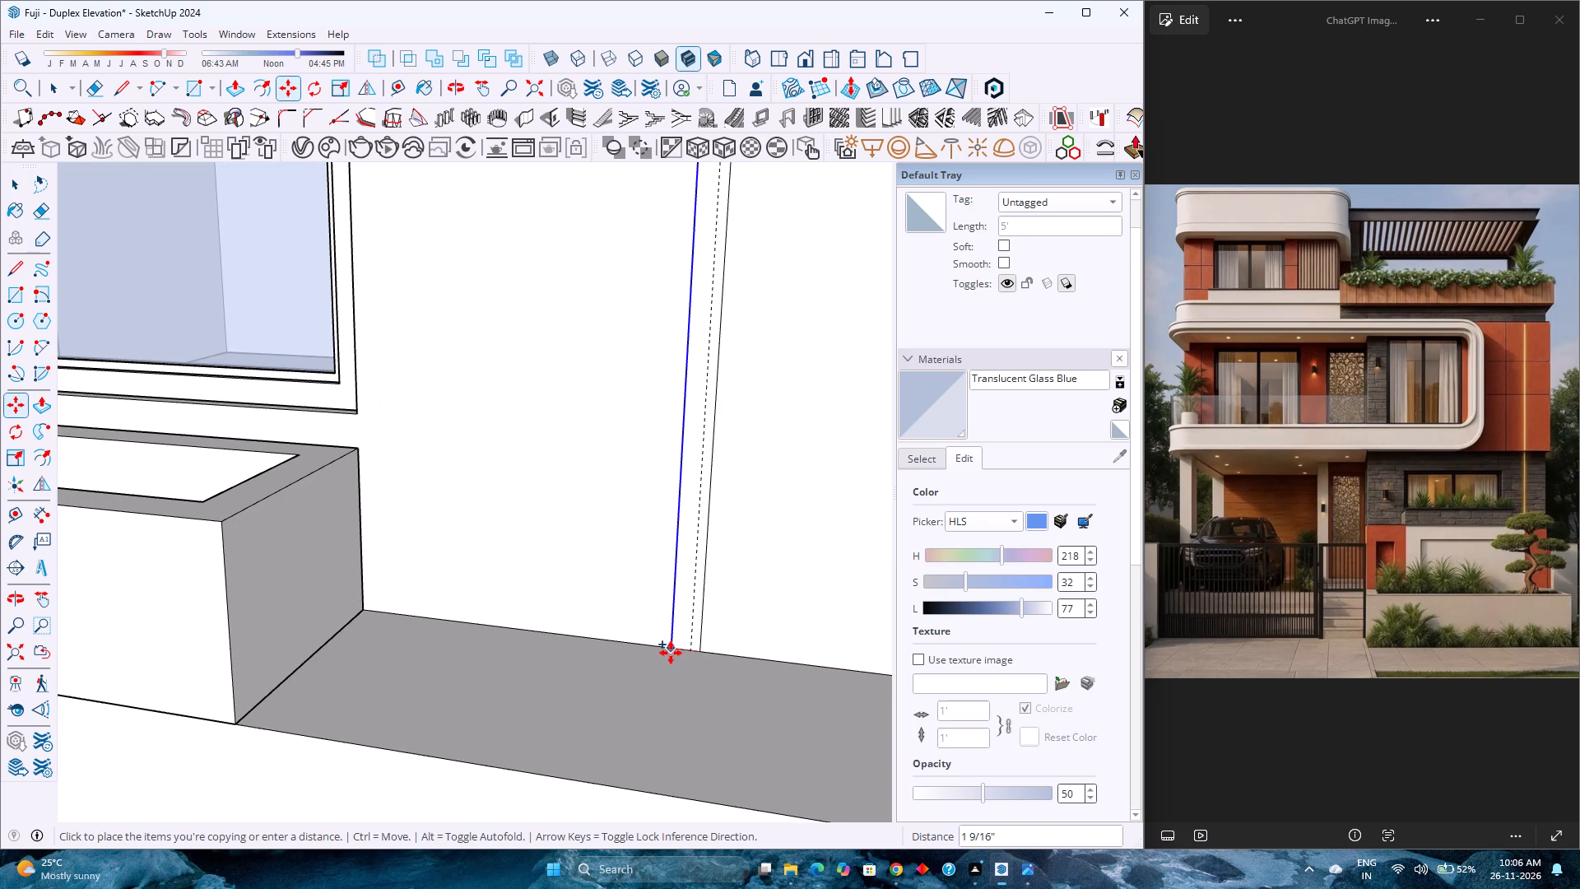
{"action": "key", "text": "1"}
{"action": "key", "text": "Return"}
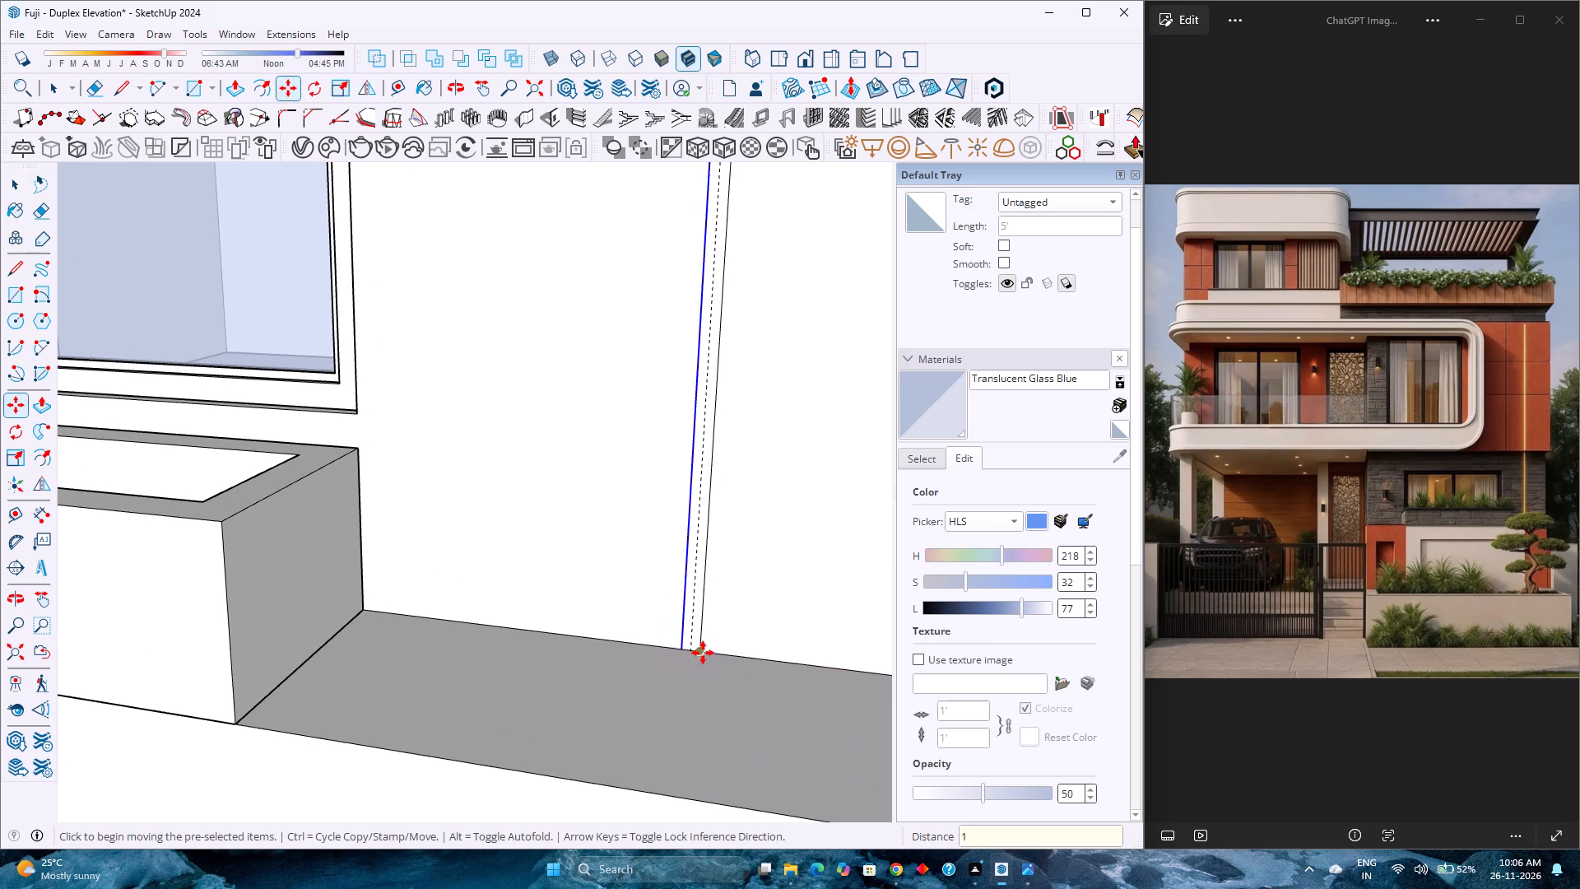
Push the narrow vertical strip 0.5" into the wall to form a groove.
{"action": "key", "text": "p"}
{"action": "left_click", "coordinate": [691, 640]}
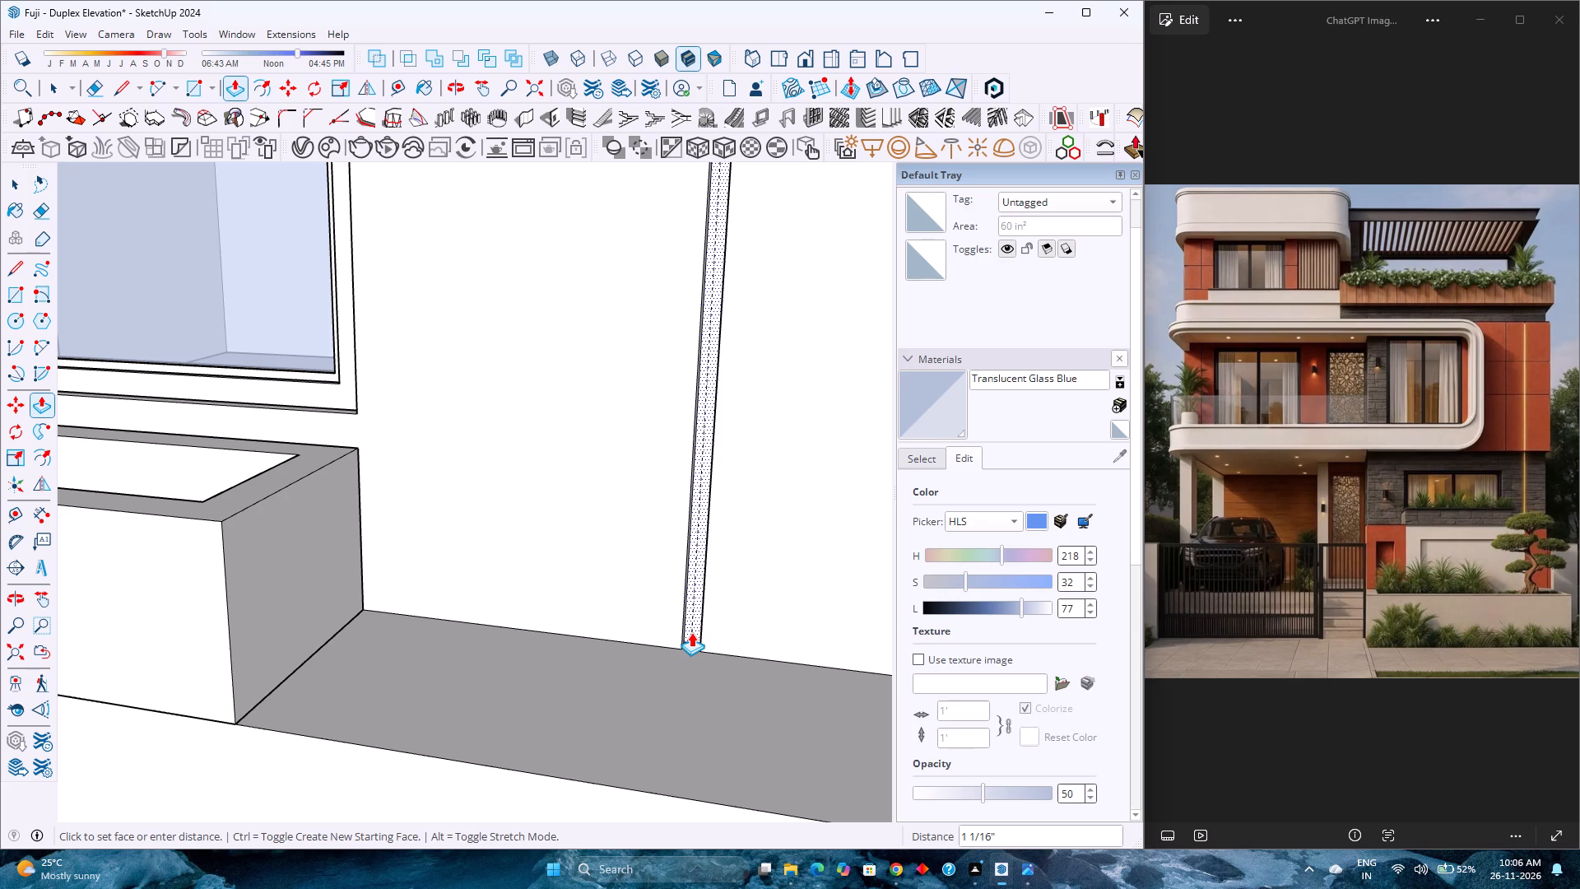
{"action": "type", "text": "0.5"}
{"action": "key", "text": "Return"}
{"action": "key", "text": "space"}
Copy the groove's recessed face 2' along the red axis beyond the wall's outer corner and group the copy.
{"action": "scroll", "coordinate": [688, 631], "scroll_direction": "up", "scroll_amount": 5}
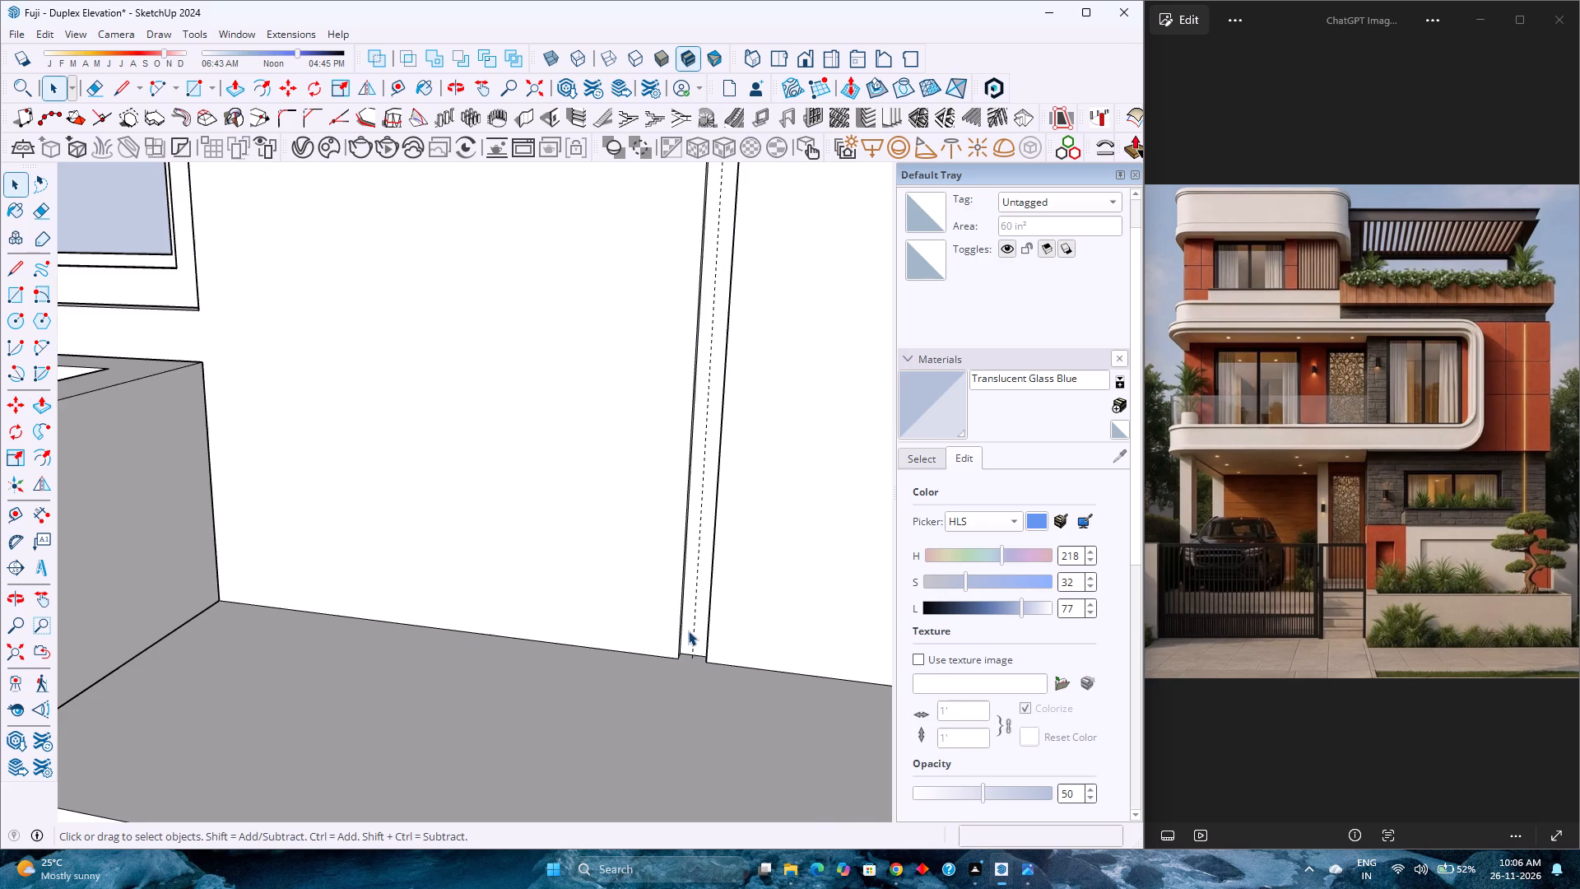
{"action": "left_click", "coordinate": [688, 631]}
{"action": "key", "text": "m"}
{"action": "scroll", "coordinate": [685, 648], "scroll_direction": "down", "scroll_amount": 5}
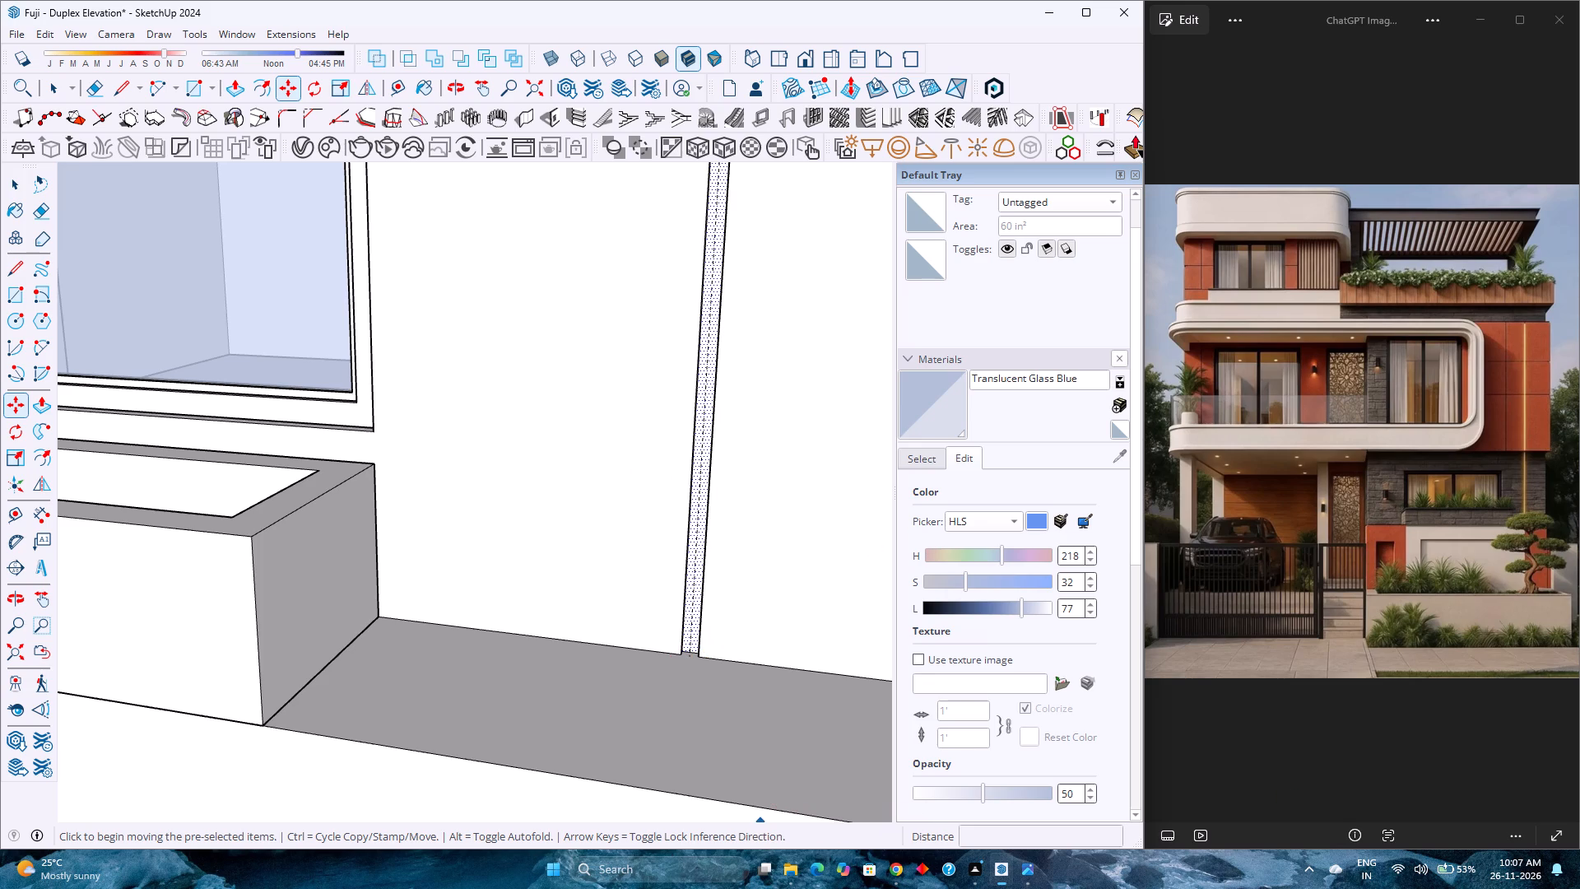
{"action": "scroll", "coordinate": [691, 654], "scroll_direction": "up", "scroll_amount": 5}
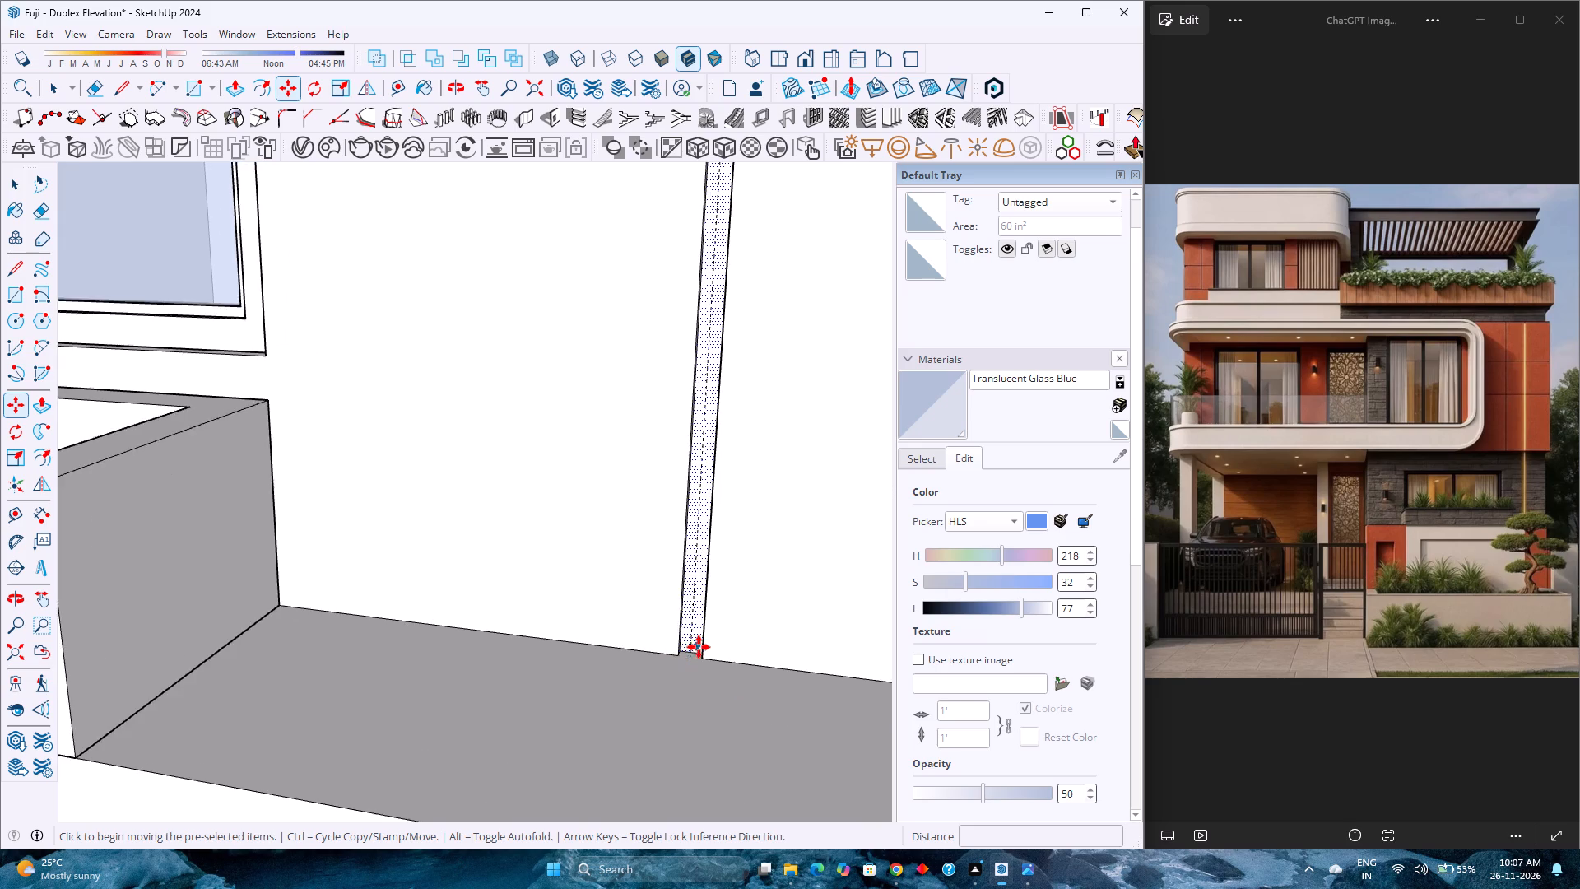
{"action": "scroll", "coordinate": [699, 647], "scroll_direction": "up", "scroll_amount": 9}
{"action": "left_click", "coordinate": [655, 653]}
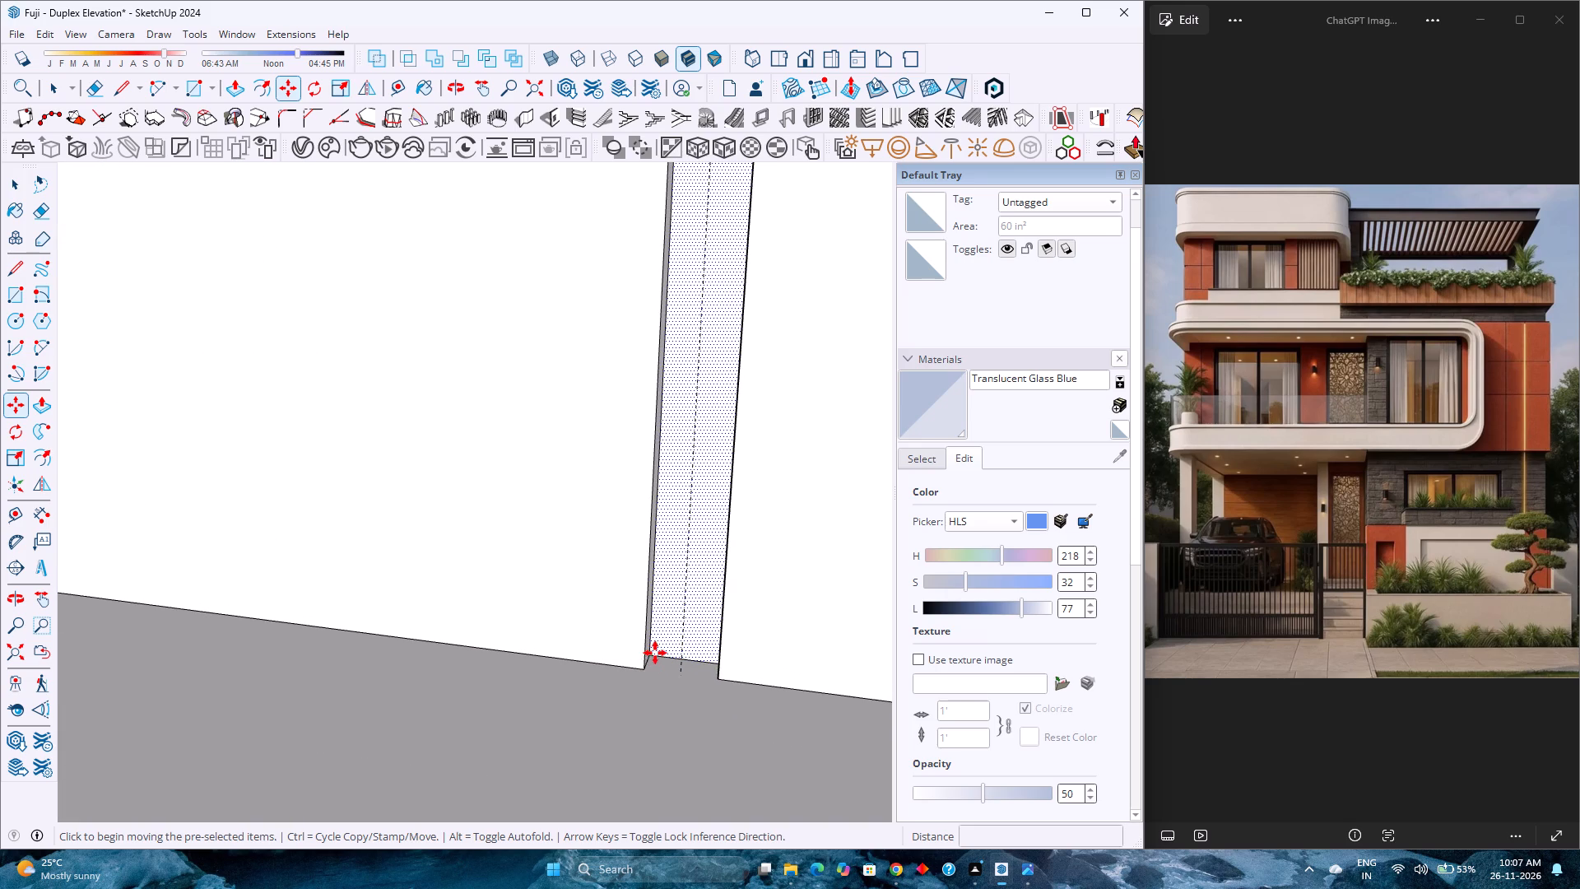
{"action": "scroll", "coordinate": [650, 700], "scroll_direction": "down", "scroll_amount": 19}
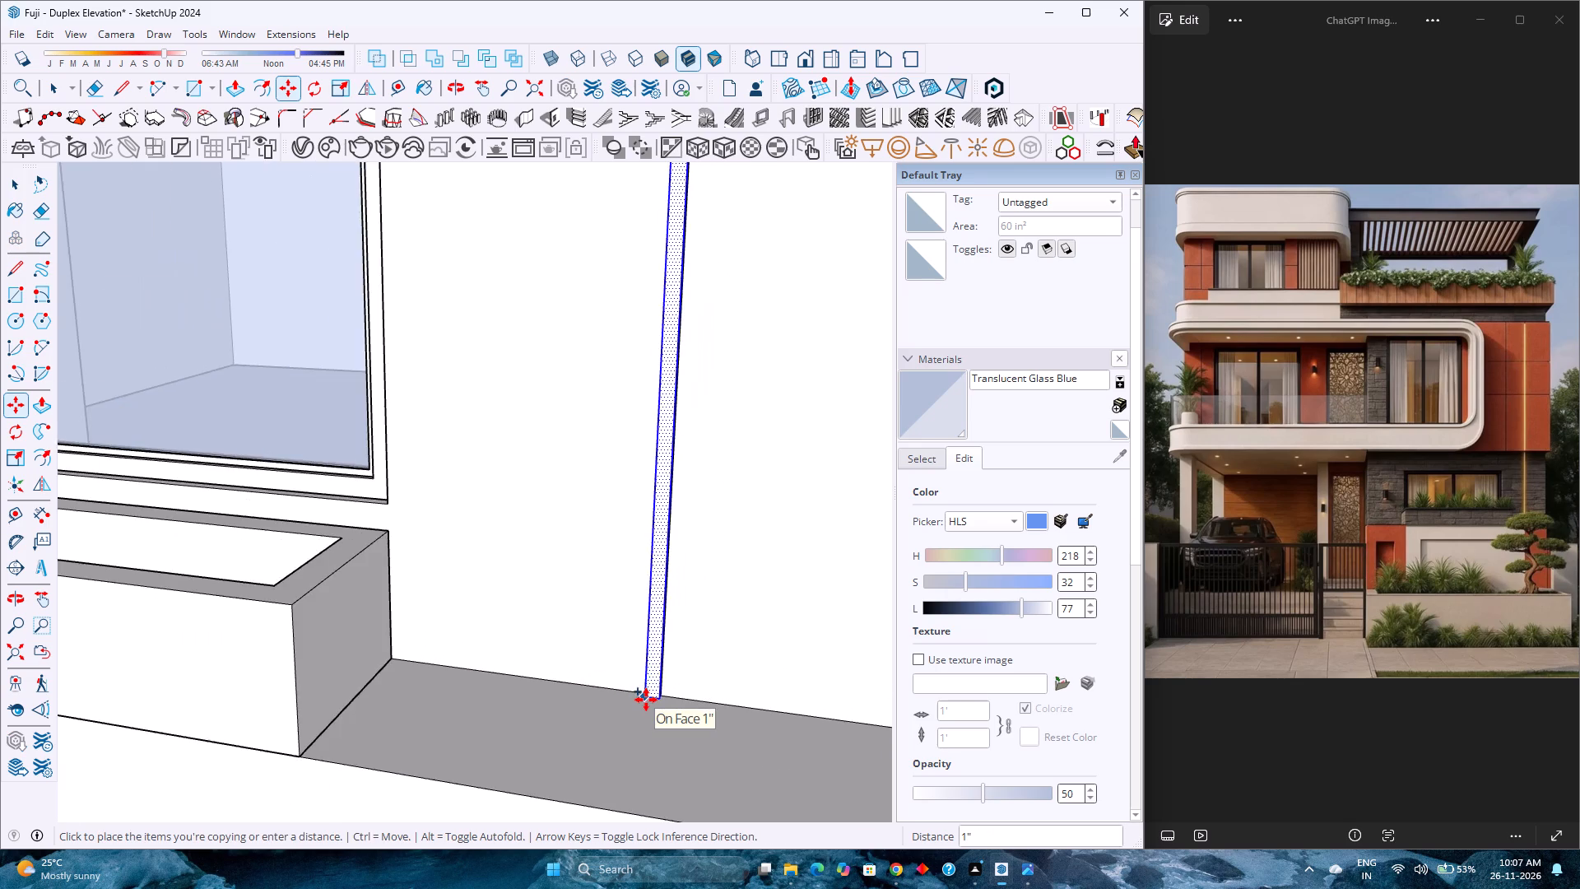
{"action": "scroll", "coordinate": [646, 700], "scroll_direction": "down", "scroll_amount": 4}
{"action": "middle_click_drag", "start_coordinate": [671, 700], "coordinate": [392, 643], "text": "shift"}
{"action": "middle_click", "coordinate": [392, 643], "text": "shift"}
{"action": "key", "text": "Right"}
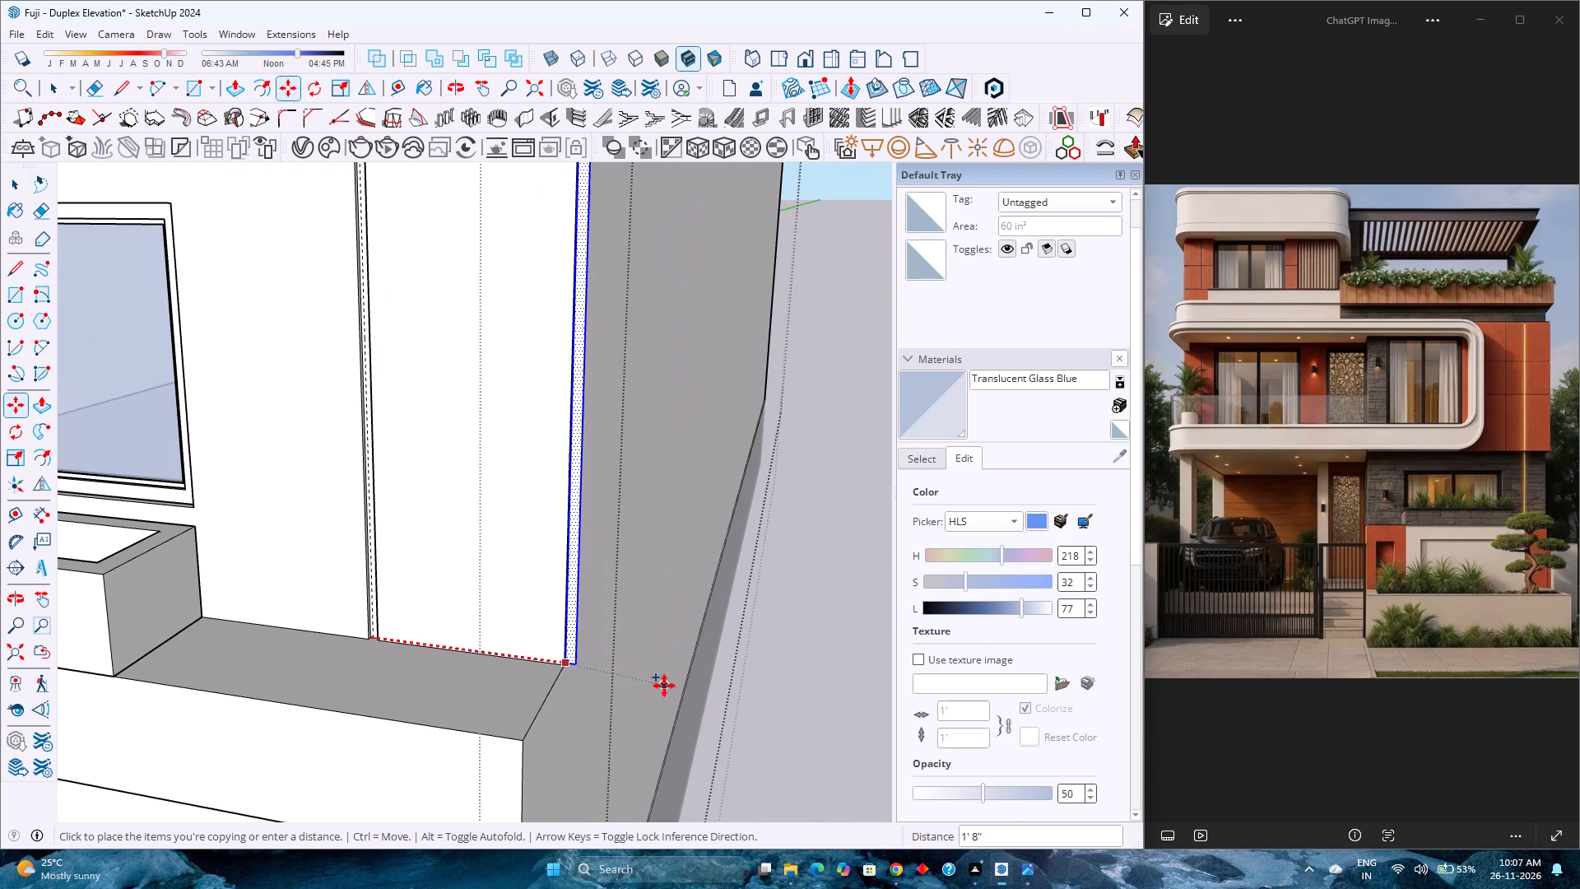
{"action": "scroll", "coordinate": [696, 683], "scroll_direction": "down", "scroll_amount": 2}
{"action": "type", "text": "2'"}
{"action": "key", "text": "Return"}
{"action": "scroll", "coordinate": [657, 670], "scroll_direction": "up", "scroll_amount": 6}
{"action": "right_click", "coordinate": [635, 654]}
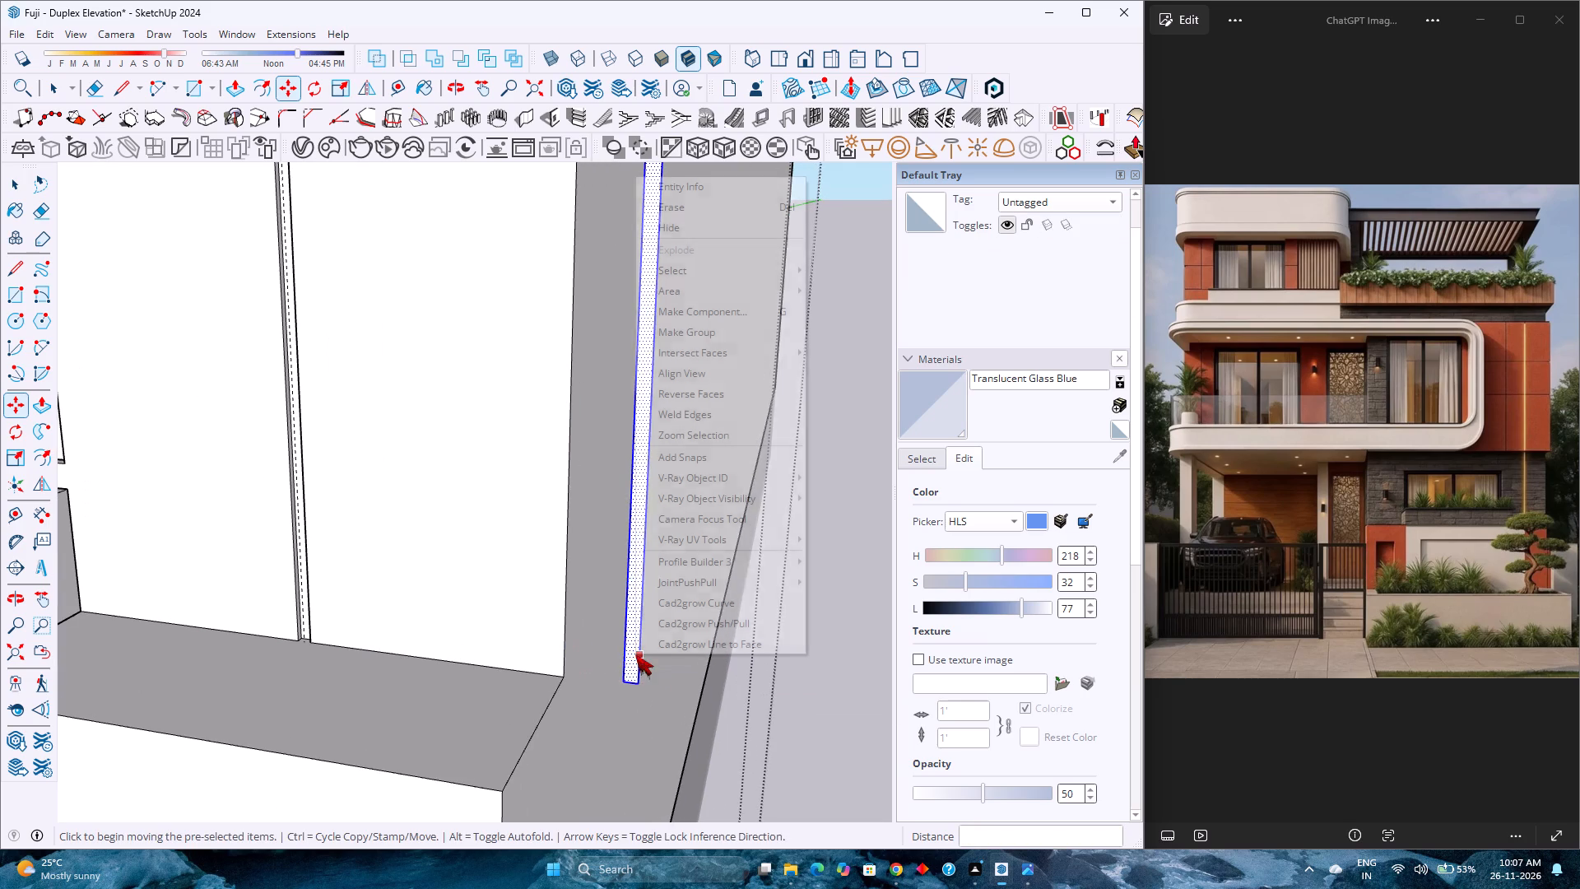
{"action": "left_click", "coordinate": [676, 333]}
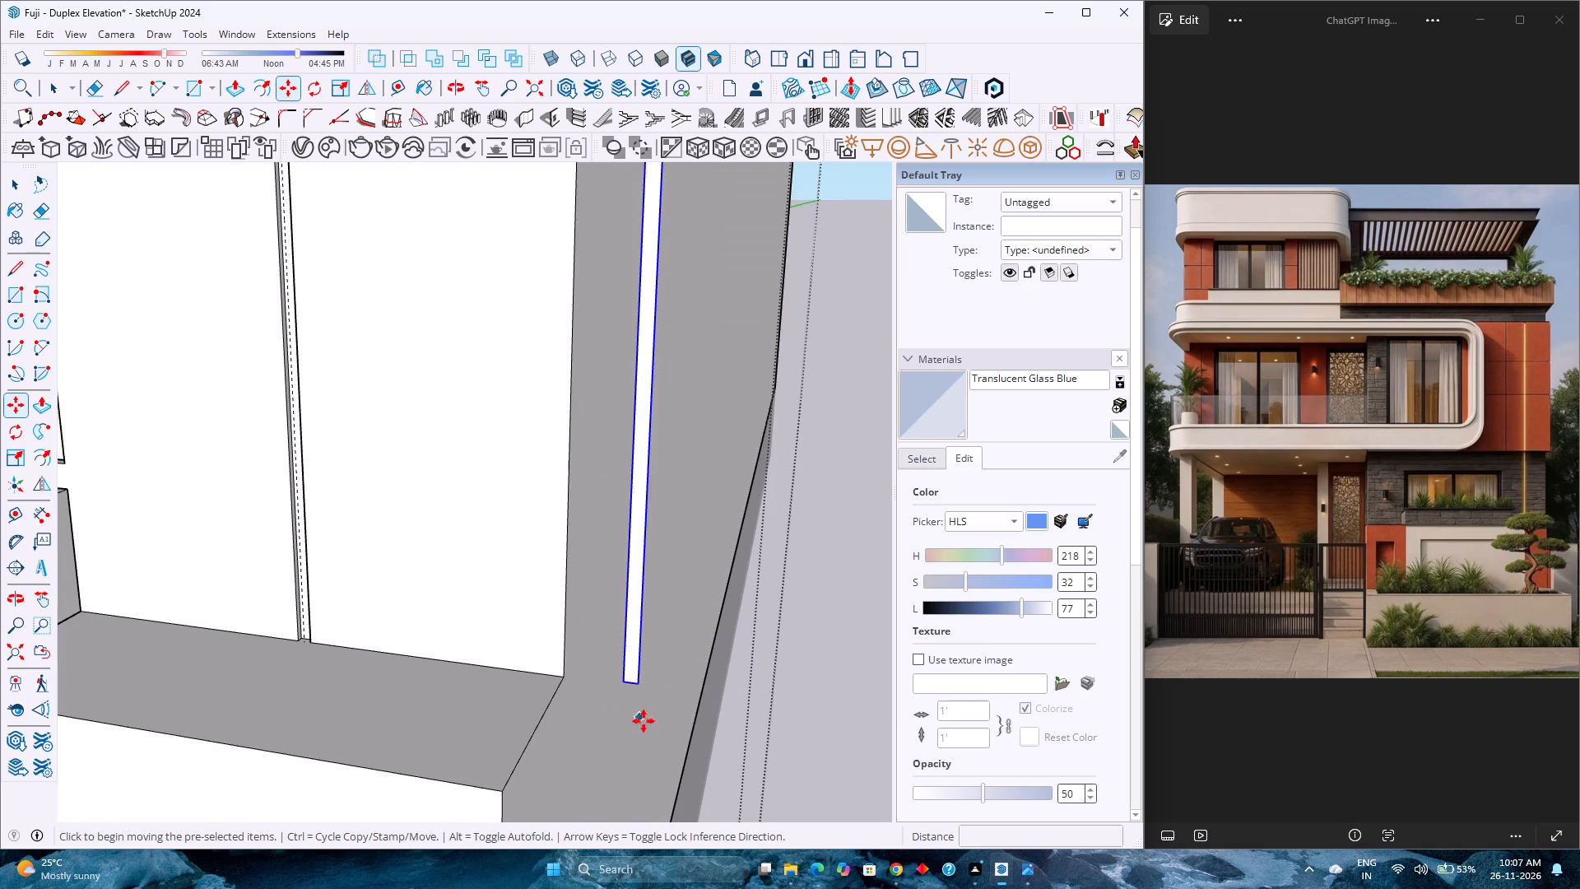
Move the grouped strip back into the groove, aligning its lower corner with the groove's inner back corner.
{"action": "key", "text": "m"}
{"action": "scroll", "coordinate": [629, 688], "scroll_direction": "up", "scroll_amount": 4}
{"action": "left_click", "coordinate": [618, 680]}
{"action": "scroll", "coordinate": [518, 653], "scroll_direction": "down", "scroll_amount": 6}
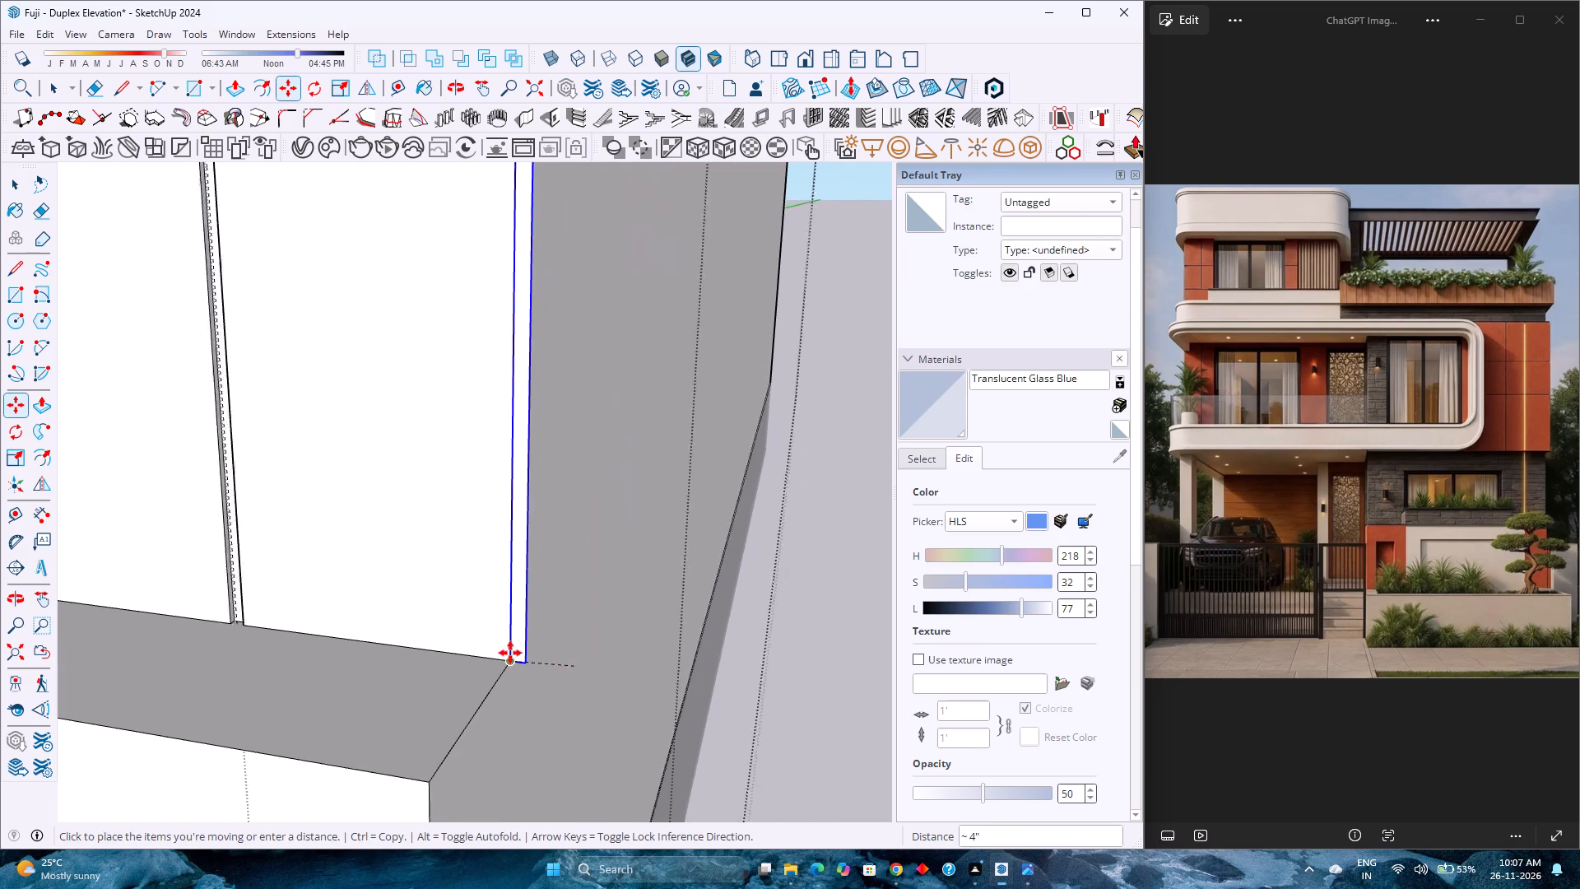
{"action": "scroll", "coordinate": [510, 653], "scroll_direction": "down", "scroll_amount": 2}
{"action": "scroll", "coordinate": [287, 629], "scroll_direction": "up", "scroll_amount": 17}
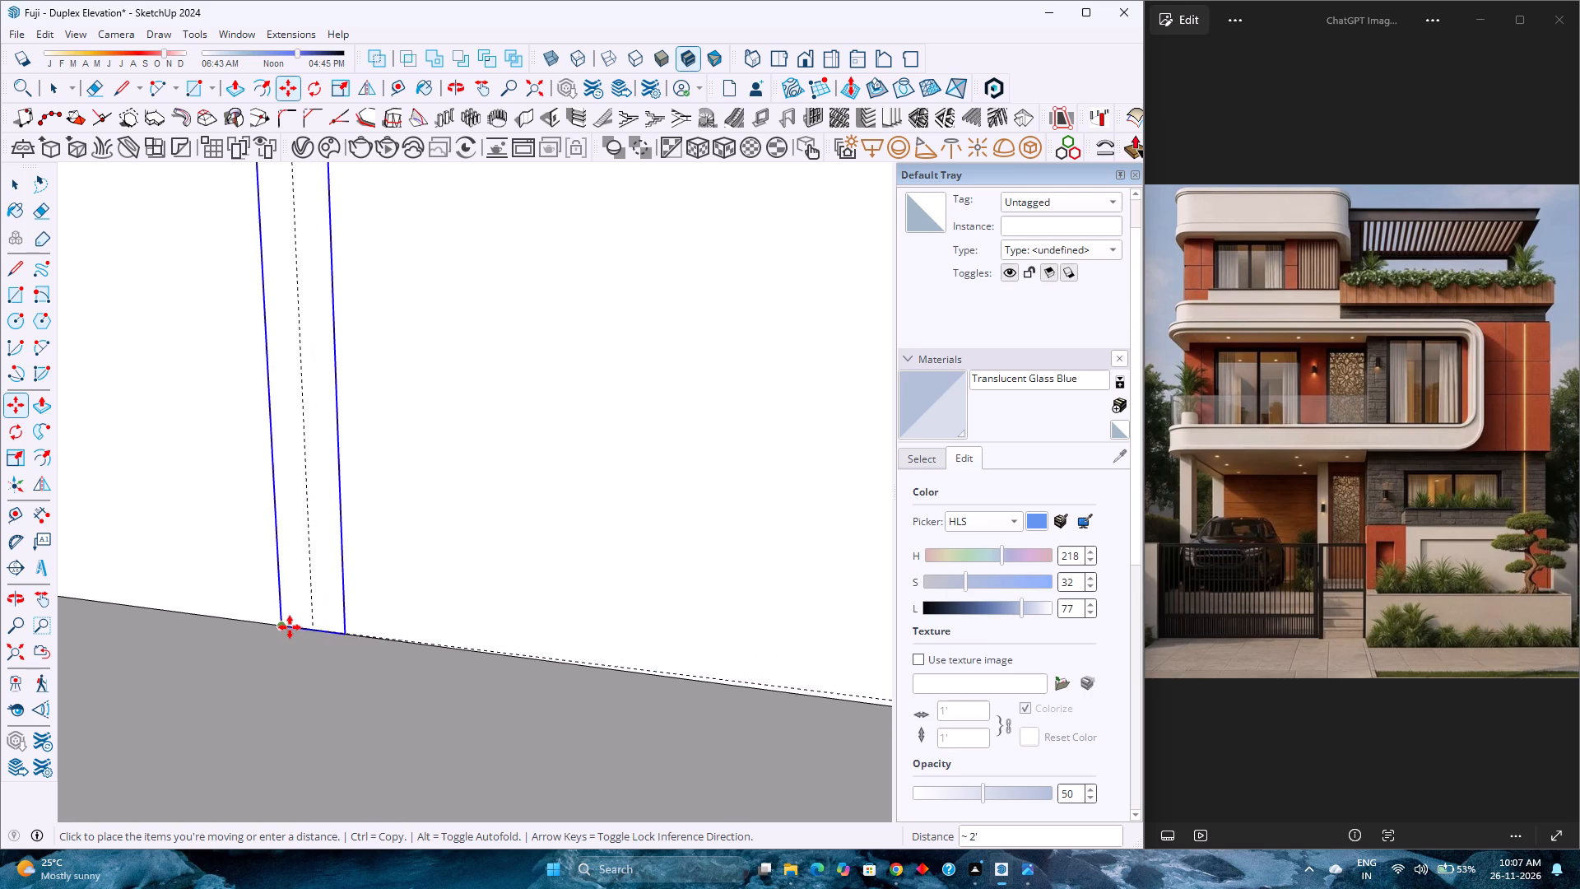
{"action": "left_click", "coordinate": [300, 616]}
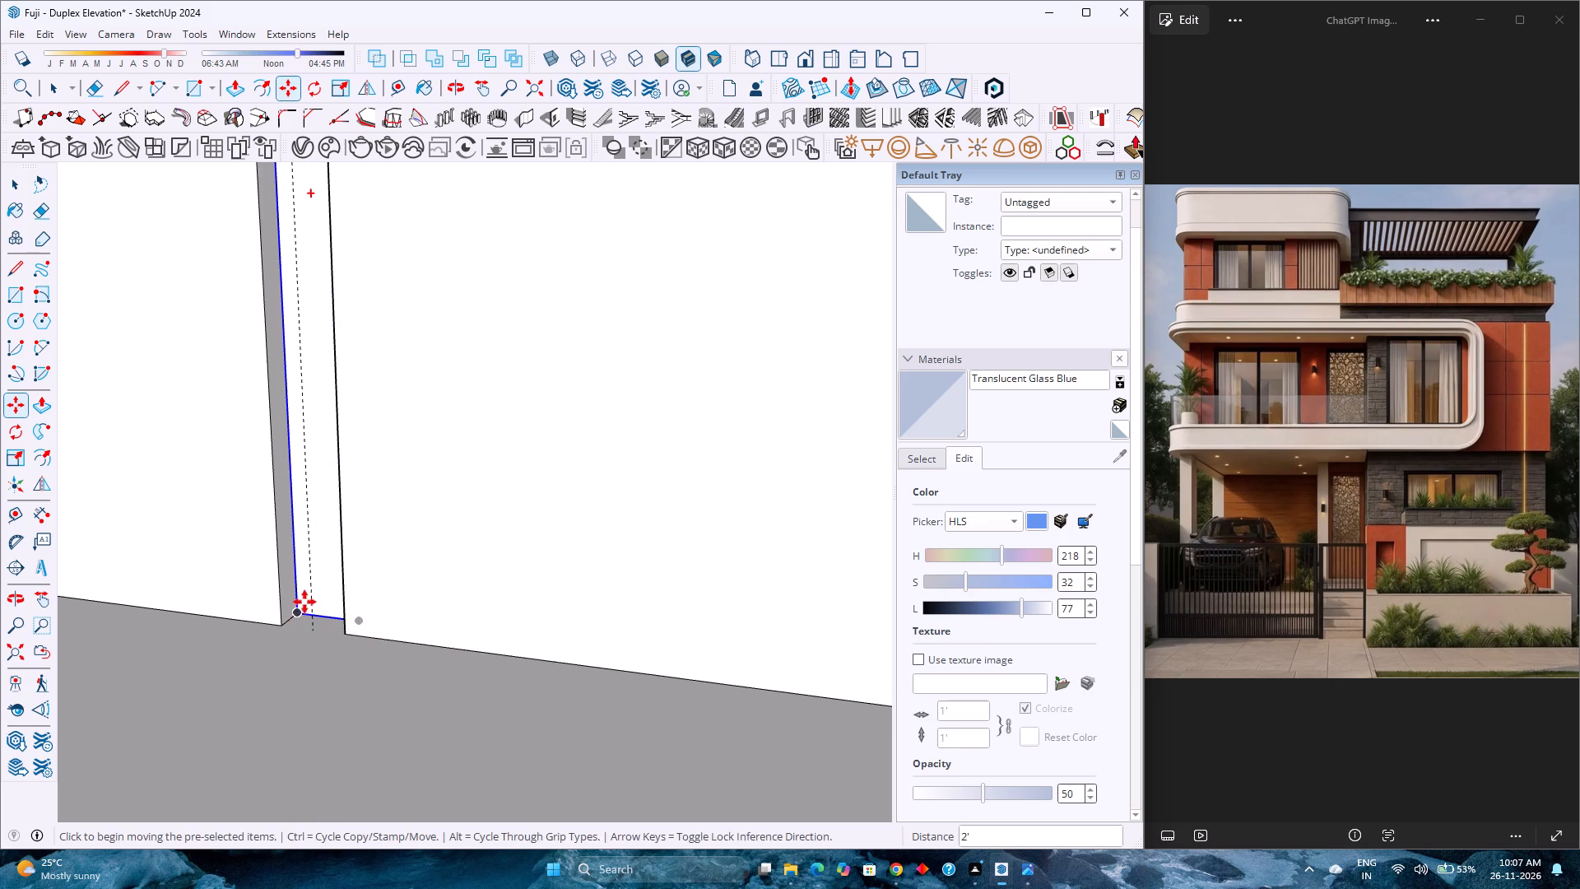
Extrude the face inside the strip's group 1/2" flush with the wall surface, and exit the strip's and wall's groups.
{"action": "key", "text": "space"}
{"action": "double_click", "coordinate": [308, 573]}
{"action": "scroll", "coordinate": [308, 573], "scroll_direction": "up", "scroll_amount": 4}
{"action": "key", "text": "p"}
{"action": "left_click", "coordinate": [312, 566]}
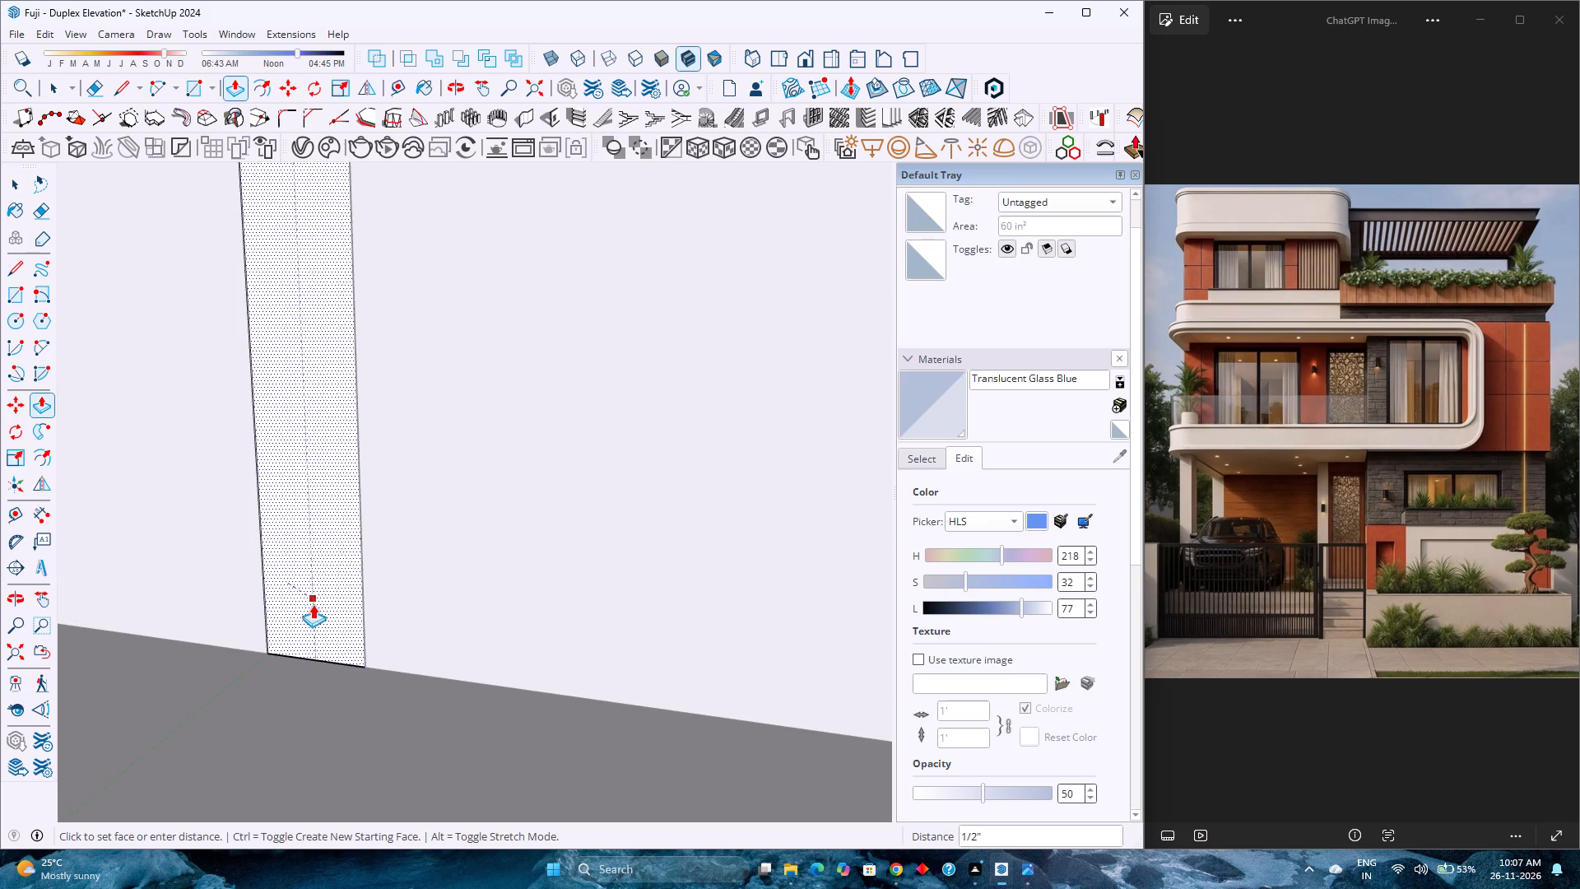
{"action": "left_click", "coordinate": [402, 611]}
{"action": "key", "text": "space"}
{"action": "scroll", "coordinate": [413, 621], "scroll_direction": "down", "scroll_amount": 5}
{"action": "key", "text": "Escape"}
{"action": "scroll", "coordinate": [414, 621], "scroll_direction": "down", "scroll_amount": 2}
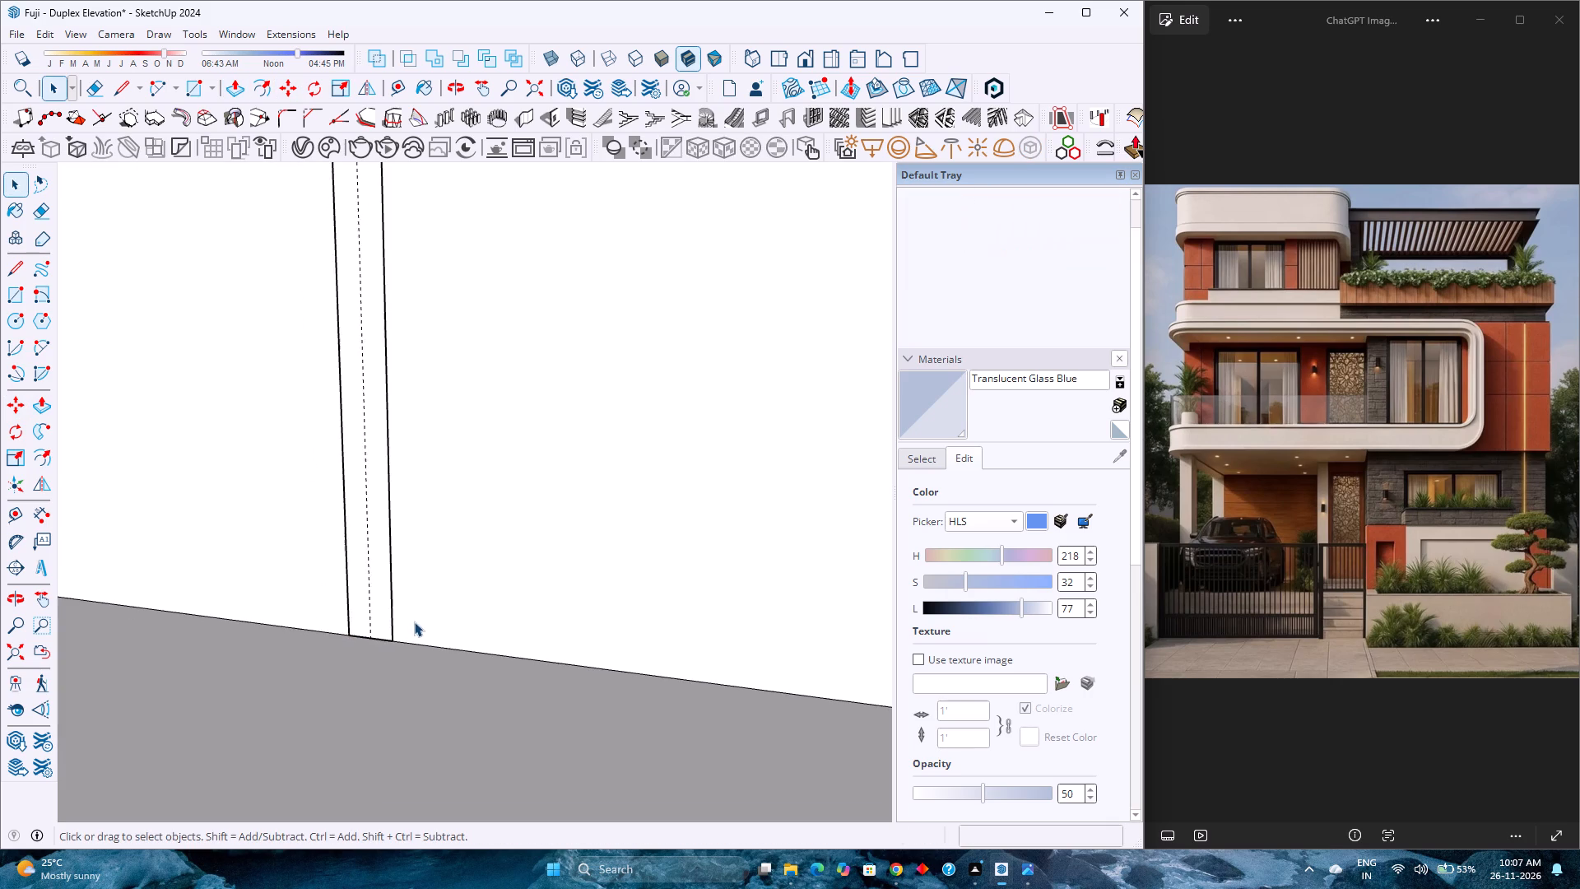
{"action": "scroll", "coordinate": [414, 621], "scroll_direction": "down", "scroll_amount": 12}
{"action": "scroll", "coordinate": [425, 631], "scroll_direction": "down", "scroll_amount": 12}
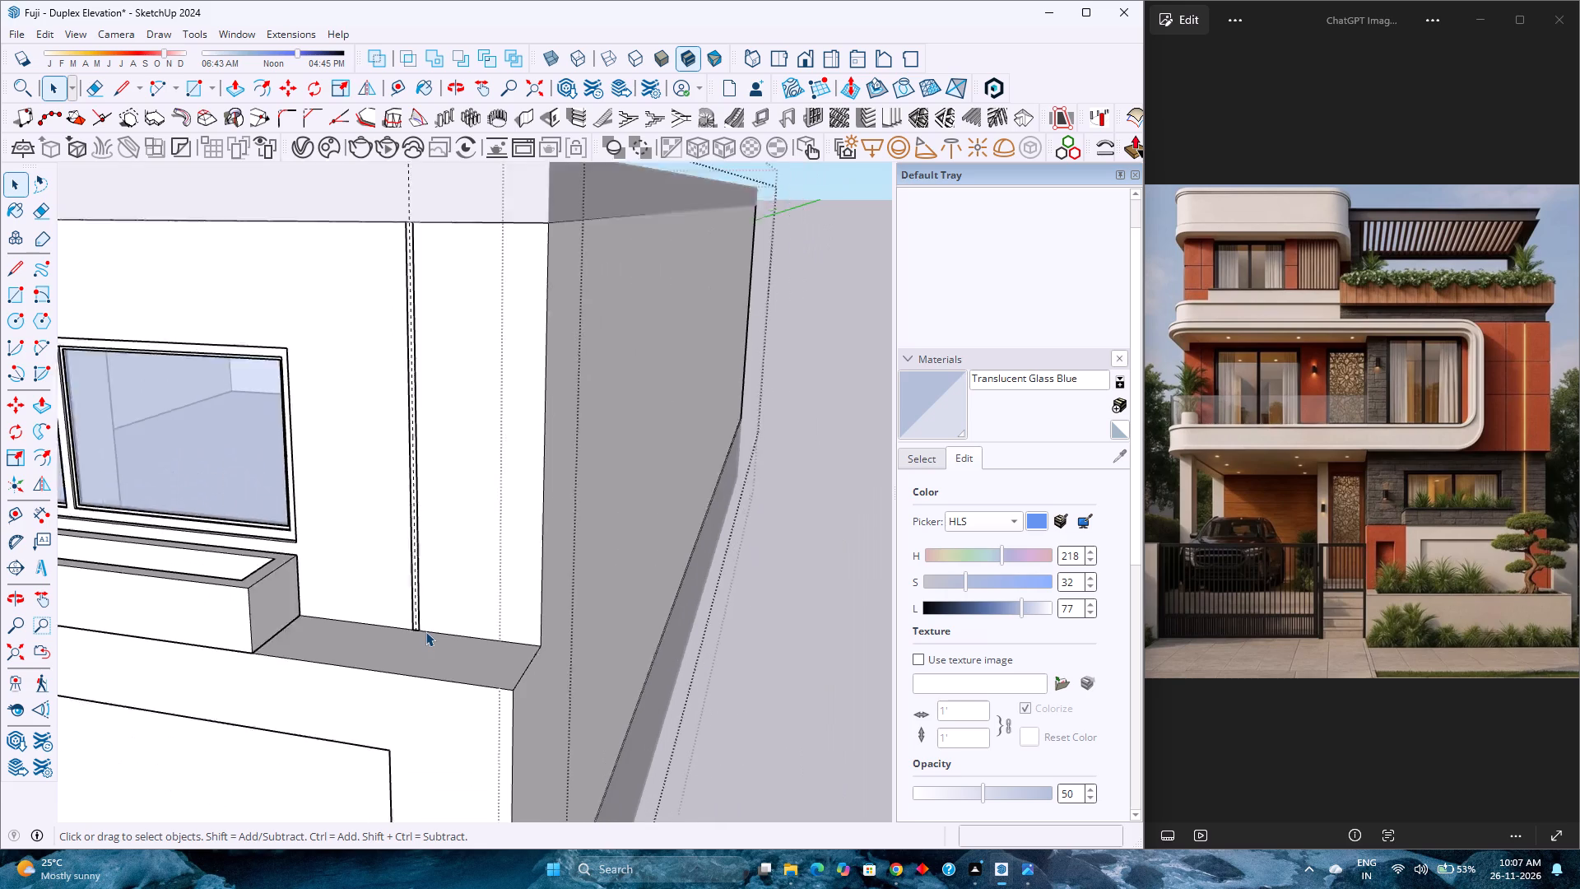
{"action": "scroll", "coordinate": [425, 631], "scroll_direction": "down", "scroll_amount": 2}
{"action": "left_click", "coordinate": [723, 631]}
{"action": "scroll", "coordinate": [722, 631], "scroll_direction": "down", "scroll_amount": 4}
{"action": "middle_click_drag", "start_coordinate": [585, 565], "coordinate": [685, 645], "text": "shift"}
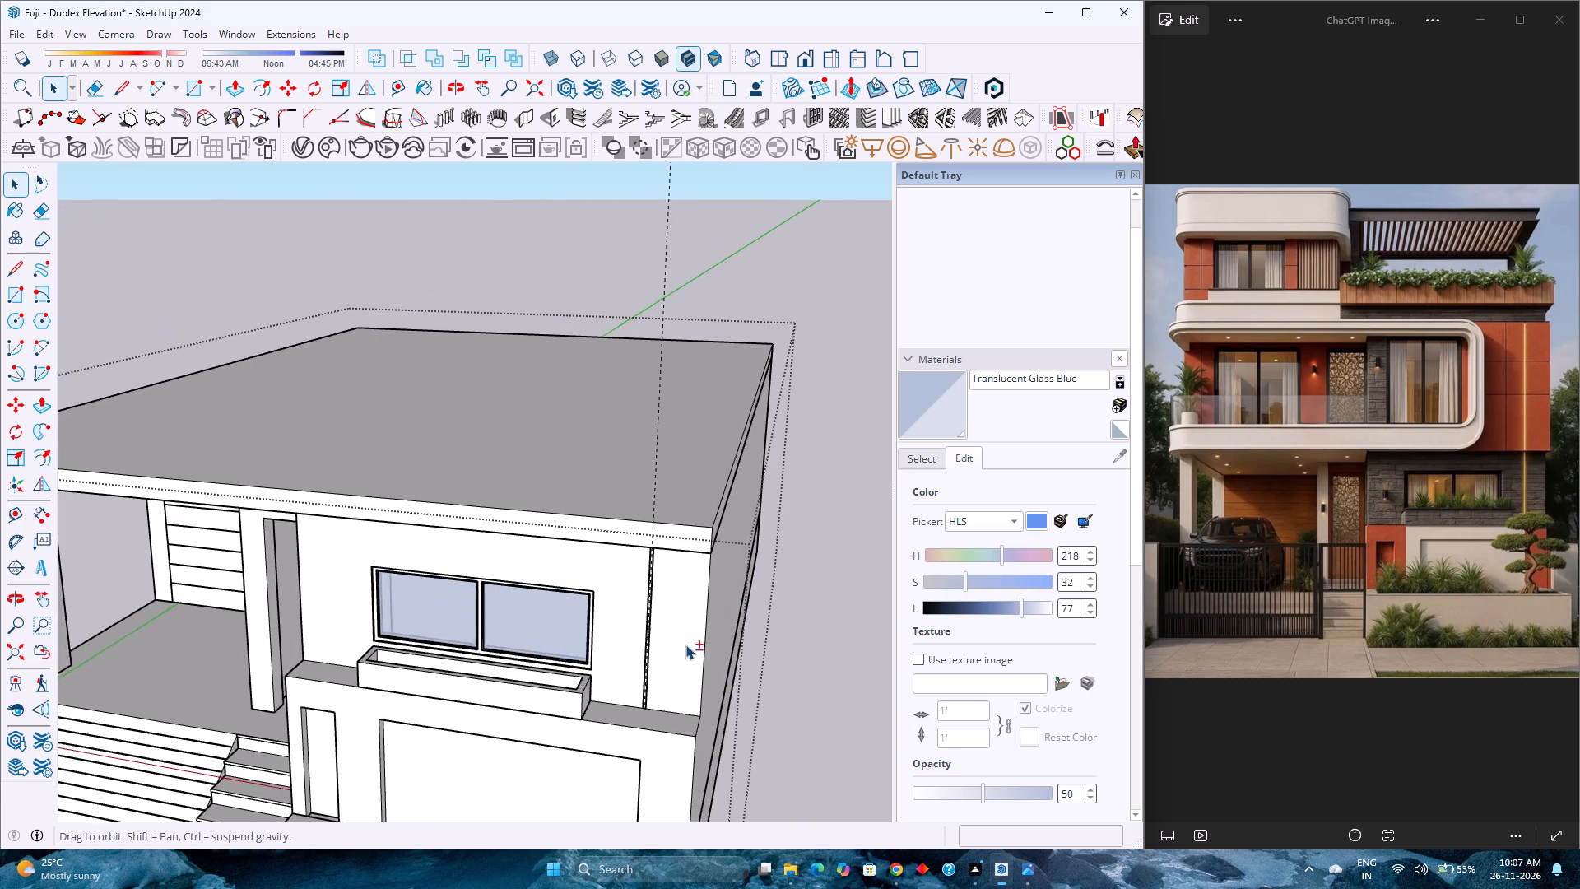
Delete the leftover vertical guide line inside the ground-floor wall group and exit the group.
{"action": "middle_click_drag", "start_coordinate": [685, 645], "coordinate": [685, 645], "text": "shift"}
{"action": "scroll", "coordinate": [648, 593], "scroll_direction": "down", "scroll_amount": 1}
{"action": "middle_click_drag", "start_coordinate": [593, 611], "coordinate": [656, 449]}
{"action": "scroll", "coordinate": [658, 465], "scroll_direction": "up", "scroll_amount": 1}
{"action": "scroll", "coordinate": [658, 466], "scroll_direction": "down", "scroll_amount": 2}
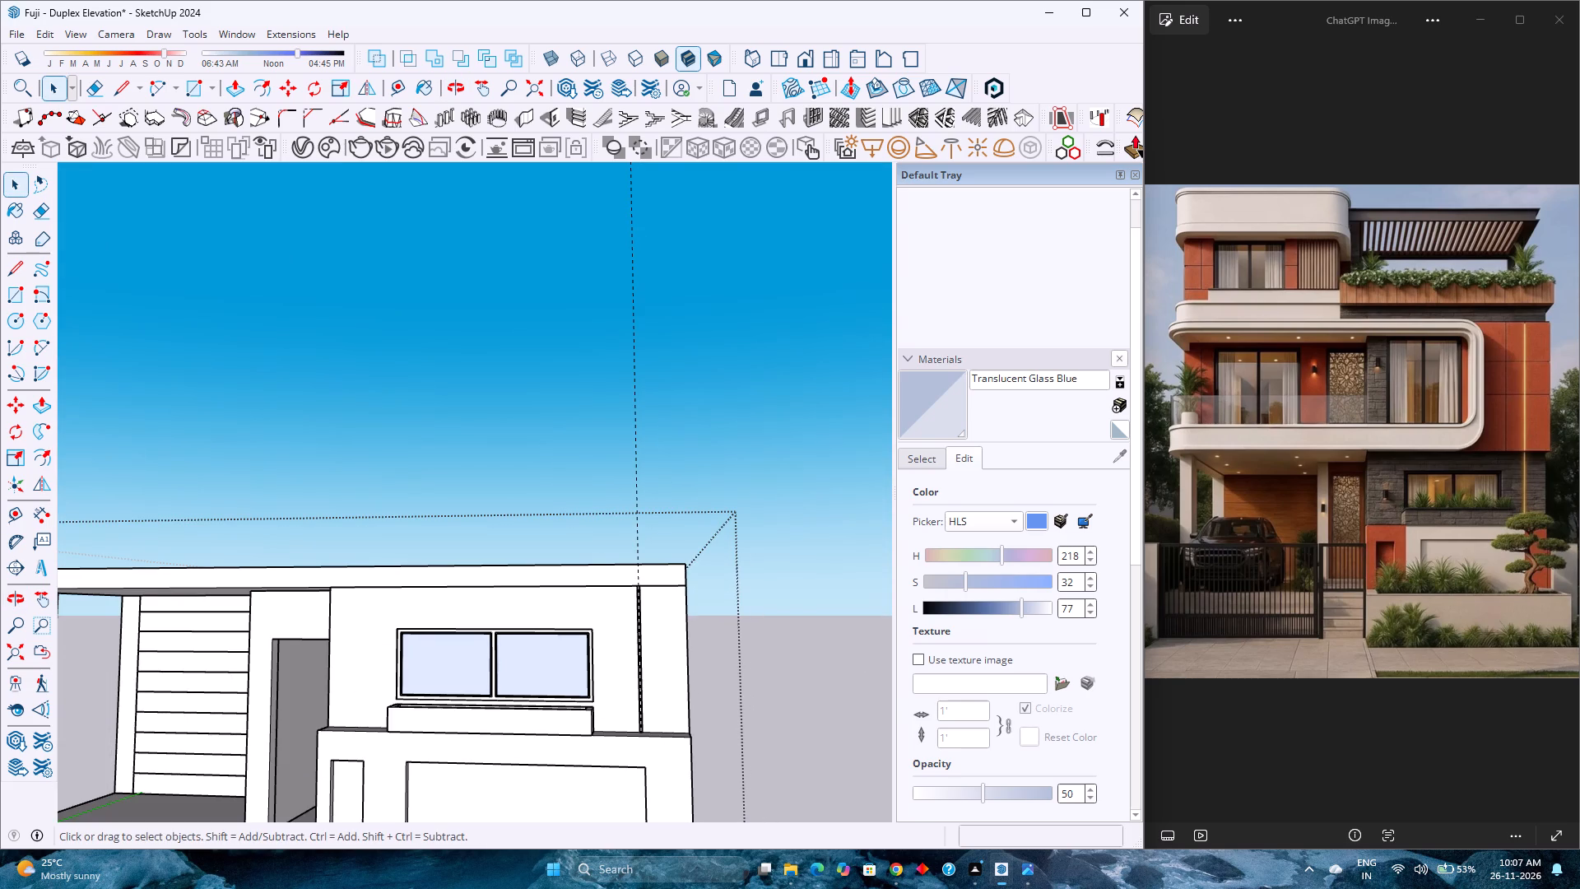
{"action": "scroll", "coordinate": [583, 607], "scroll_direction": "down", "scroll_amount": 3}
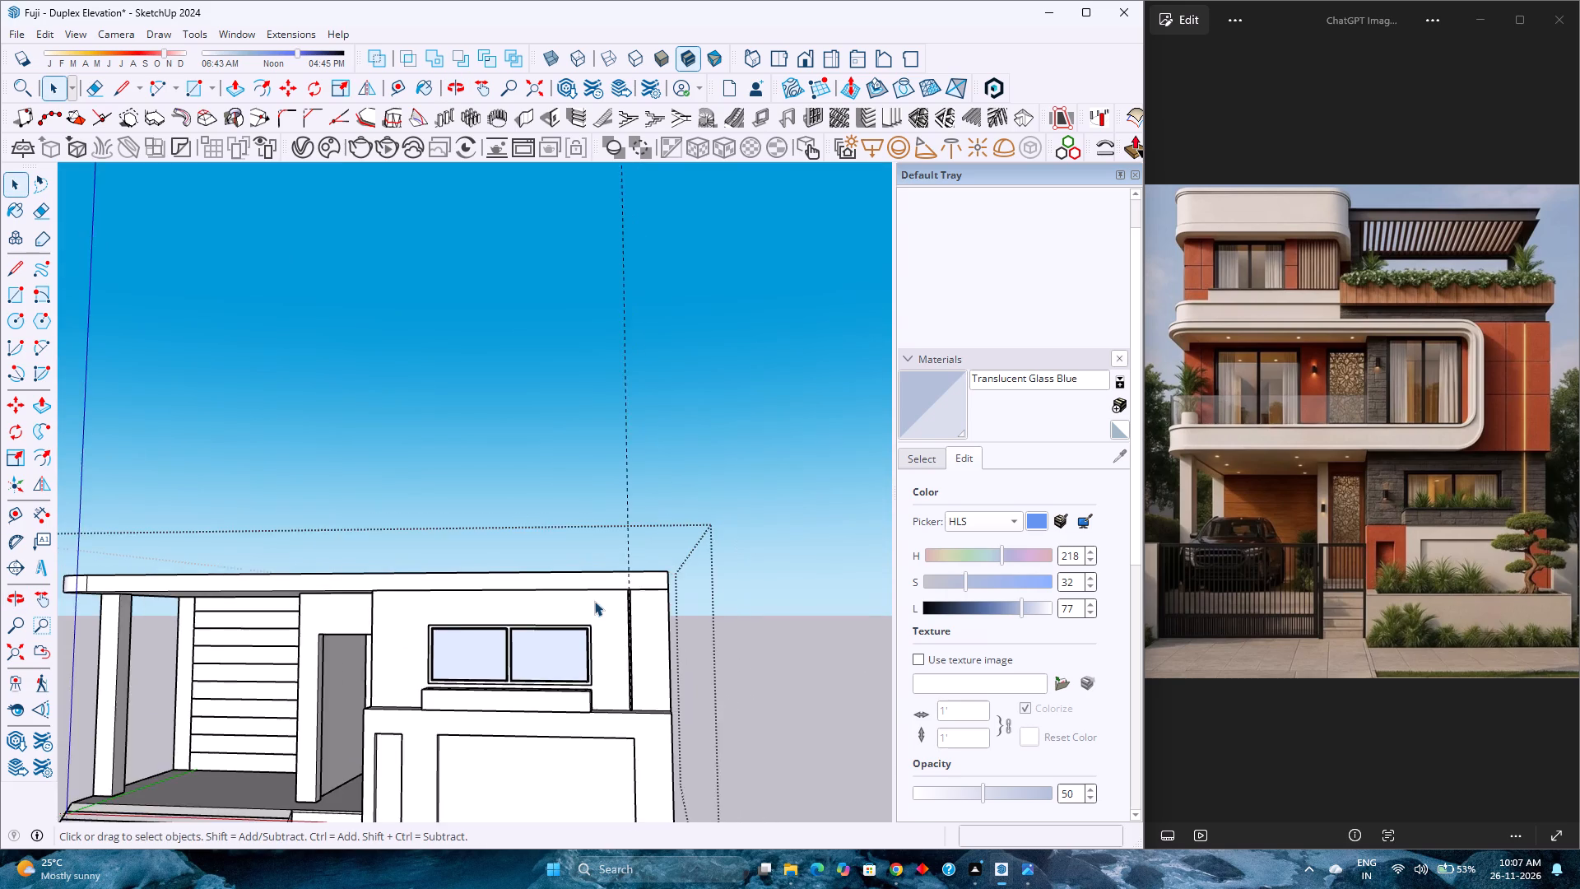
{"action": "scroll", "coordinate": [594, 601], "scroll_direction": "down", "scroll_amount": 3}
{"action": "left_click", "coordinate": [803, 54]}
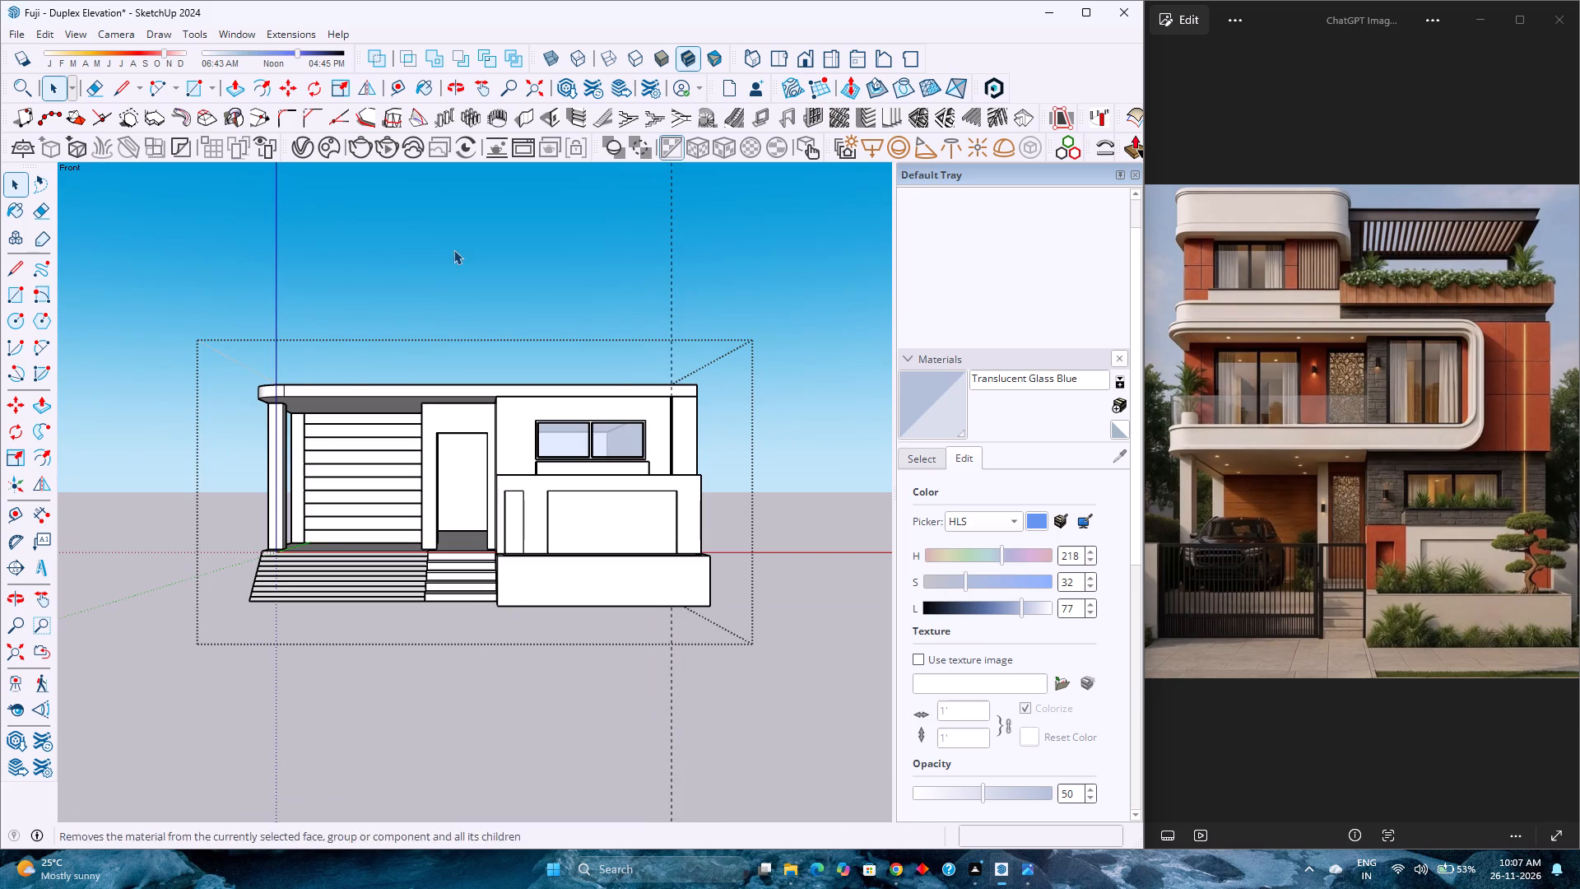
{"action": "left_click", "coordinate": [11, 654]}
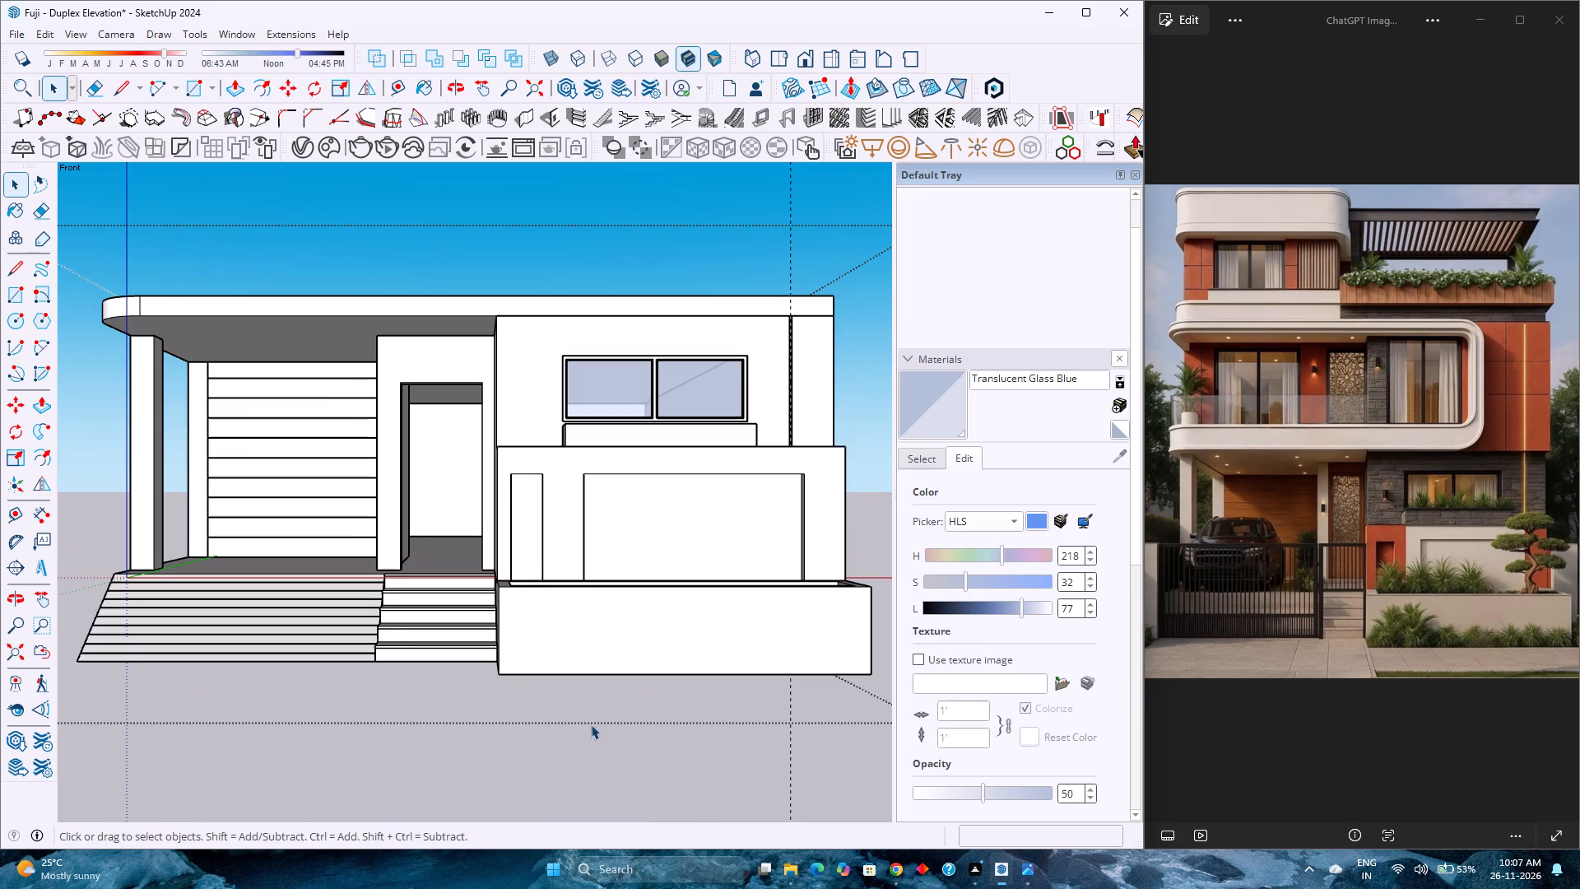
{"action": "scroll", "coordinate": [619, 719], "scroll_direction": "down", "scroll_amount": 4}
{"action": "left_click_drag", "start_coordinate": [757, 785], "coordinate": [653, 768]}
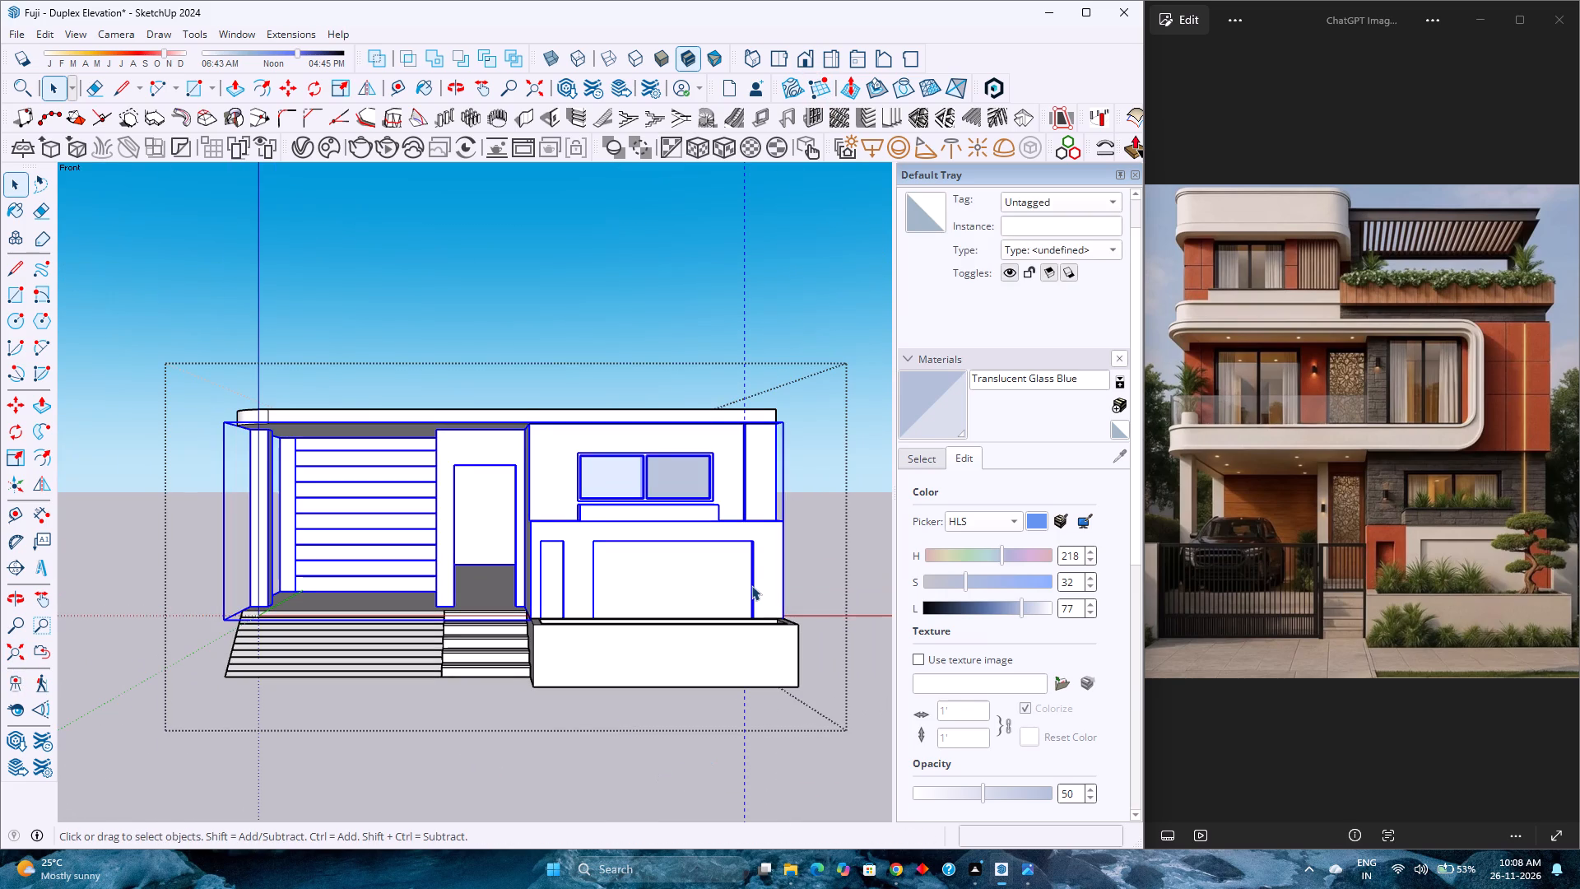
{"action": "double_click", "coordinate": [751, 585]}
{"action": "left_click_drag", "start_coordinate": [769, 731], "coordinate": [671, 743]}
{"action": "key", "text": "Delete"}
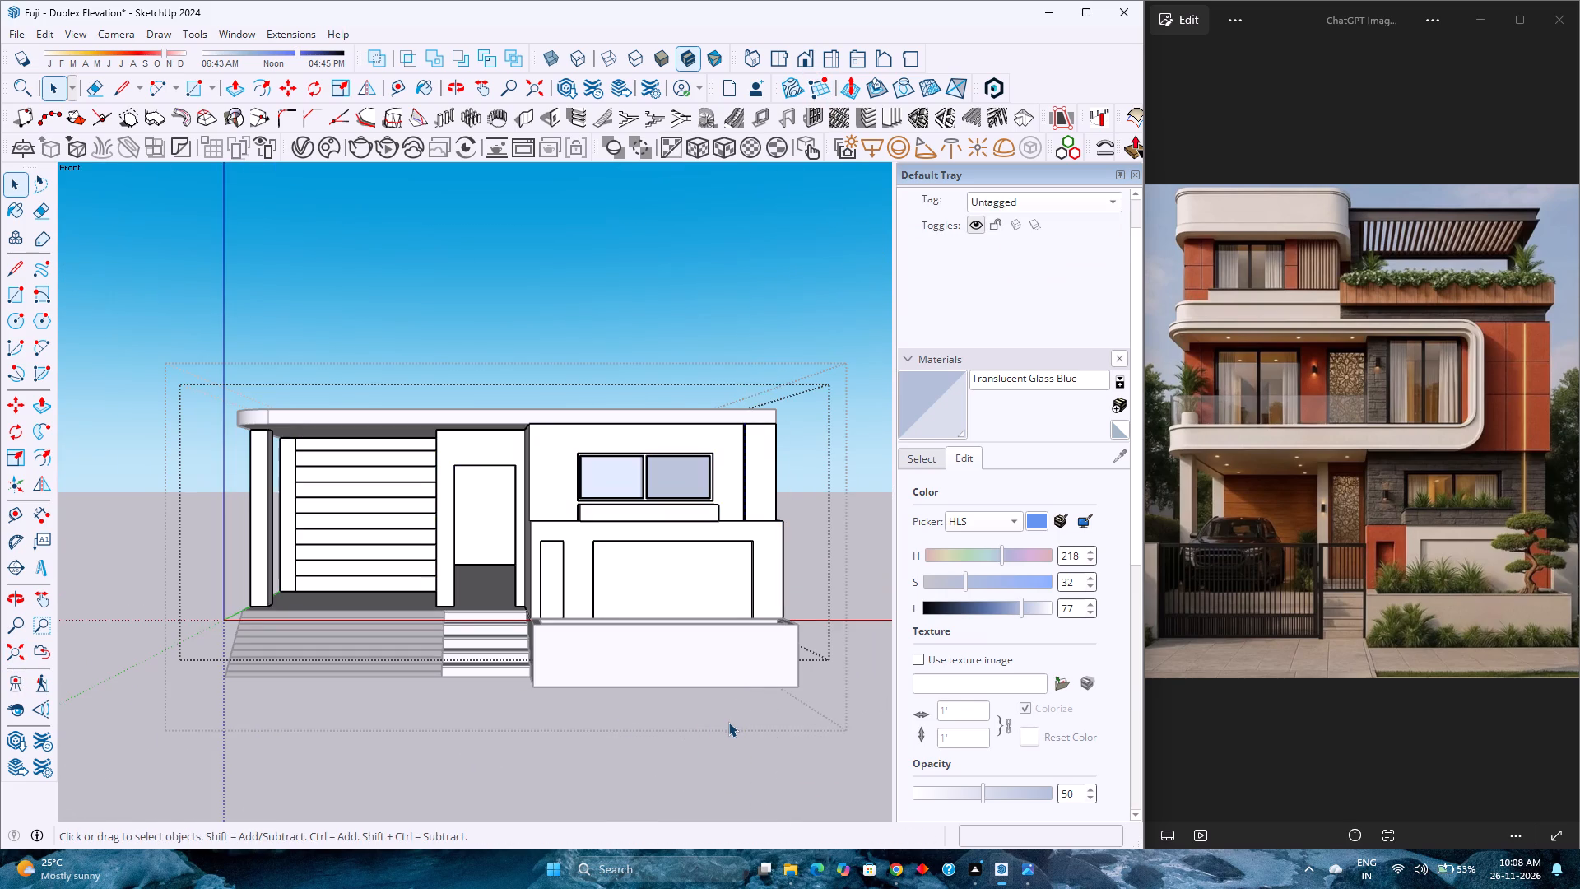
{"action": "scroll", "coordinate": [728, 722], "scroll_direction": "down", "scroll_amount": 3}
{"action": "left_click", "coordinate": [650, 294]}
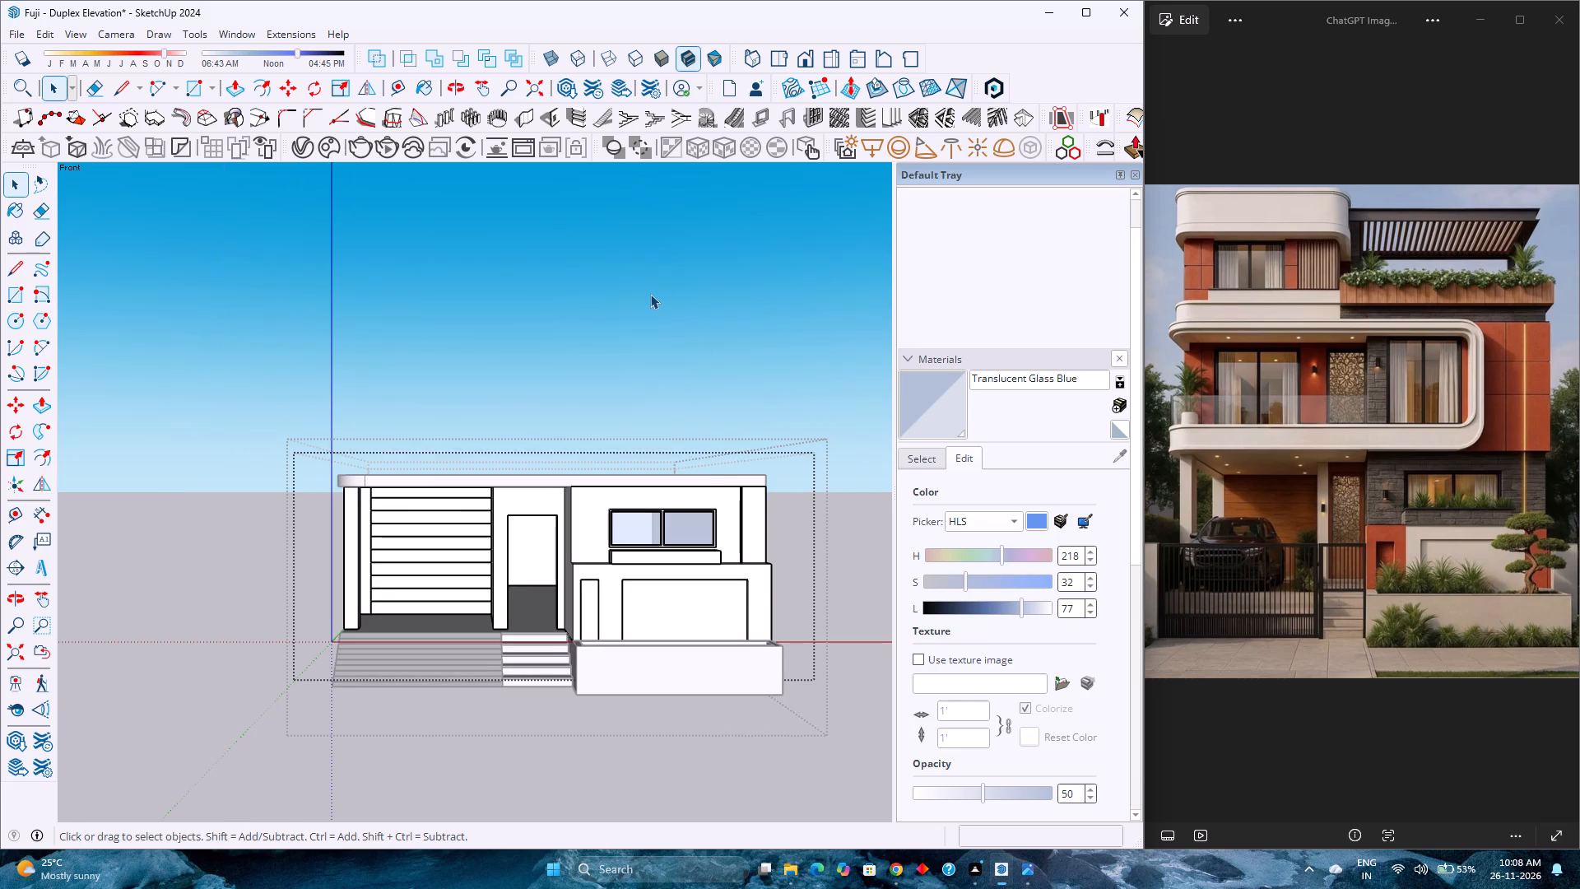
Draw a 40' by 28' 3" rectangle across the top of the roof slab and make it a group.
{"action": "scroll", "coordinate": [621, 336], "scroll_direction": "down", "scroll_amount": 1}
{"action": "middle_click_drag", "start_coordinate": [619, 363], "coordinate": [633, 511]}
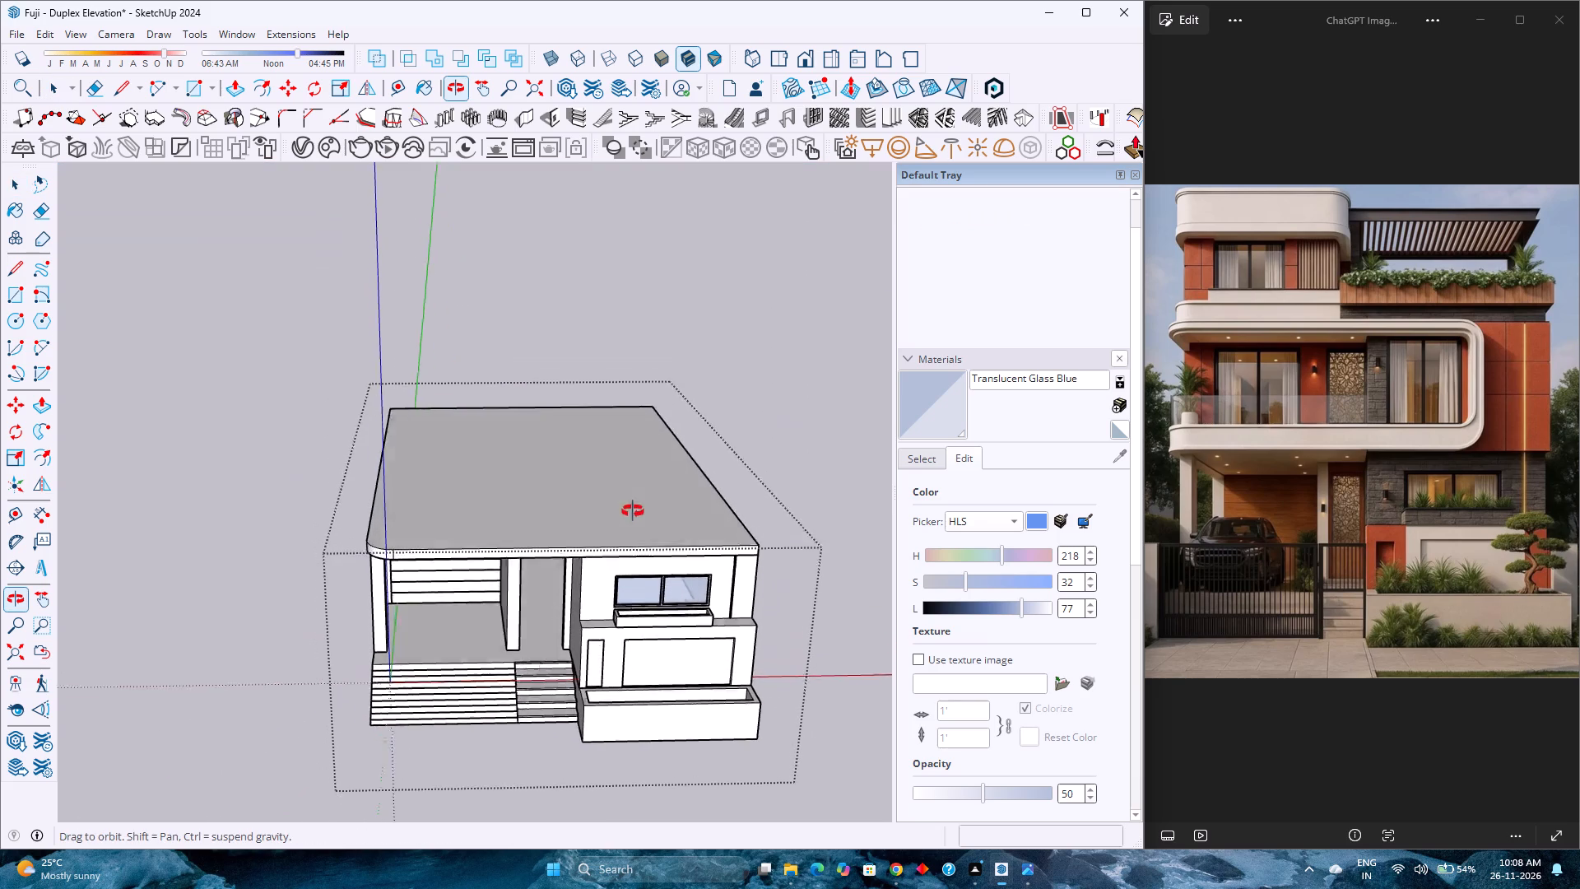
{"action": "middle_click_drag", "start_coordinate": [633, 511], "coordinate": [635, 564]}
{"action": "middle_click_drag", "start_coordinate": [635, 567], "coordinate": [461, 514]}
{"action": "scroll", "coordinate": [506, 468], "scroll_direction": "down", "scroll_amount": 4}
{"action": "scroll", "coordinate": [490, 479], "scroll_direction": "up", "scroll_amount": 4}
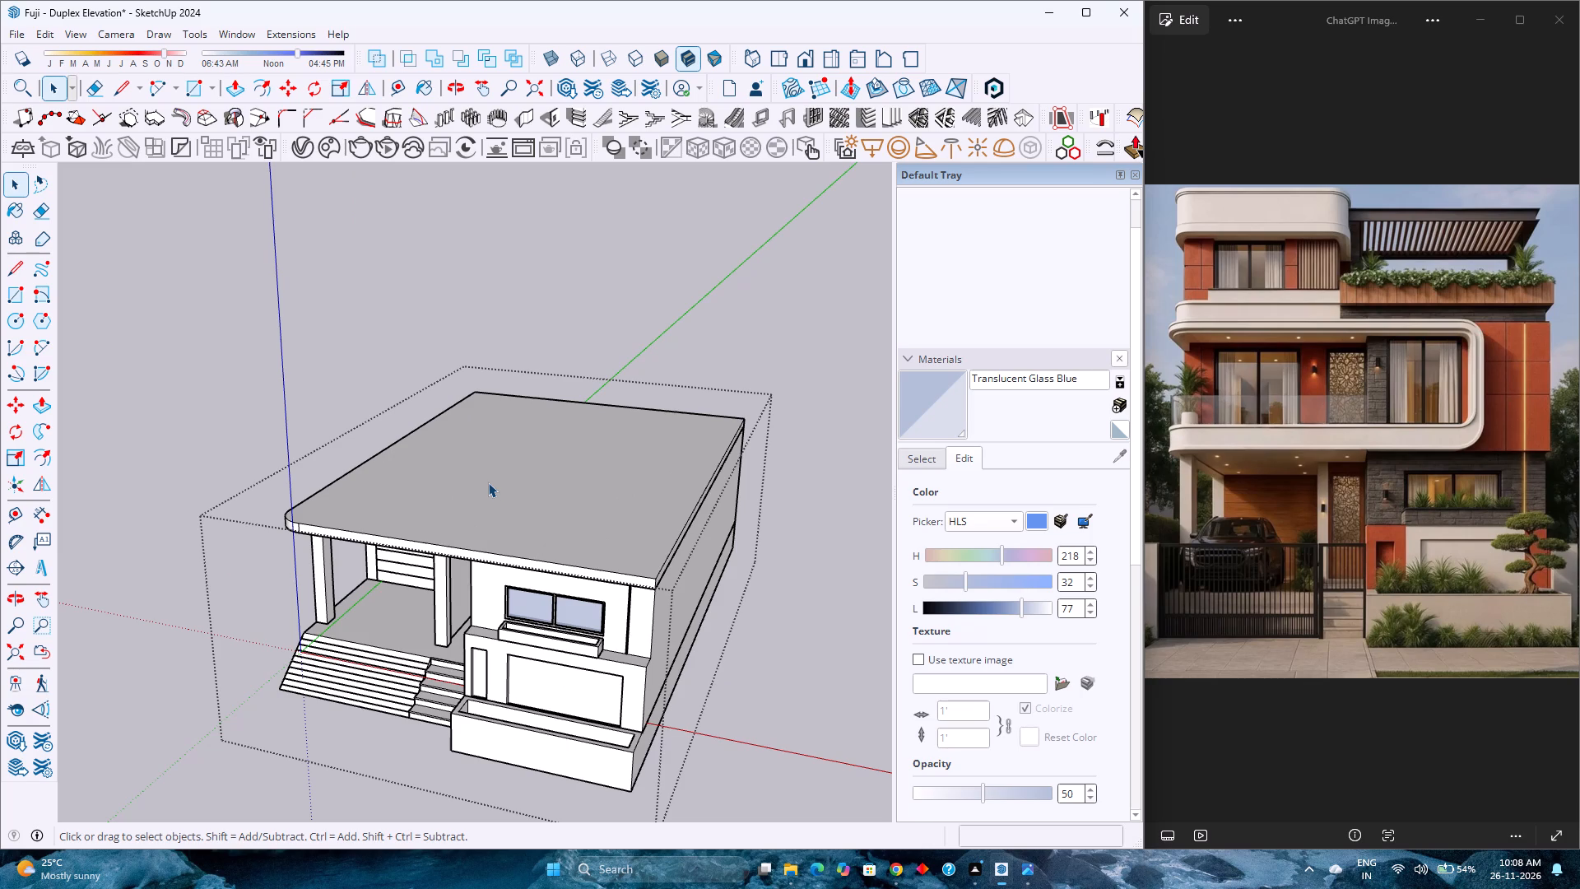
{"action": "scroll", "coordinate": [510, 505], "scroll_direction": "down", "scroll_amount": 1}
{"action": "middle_click_drag", "start_coordinate": [510, 505], "coordinate": [677, 370]}
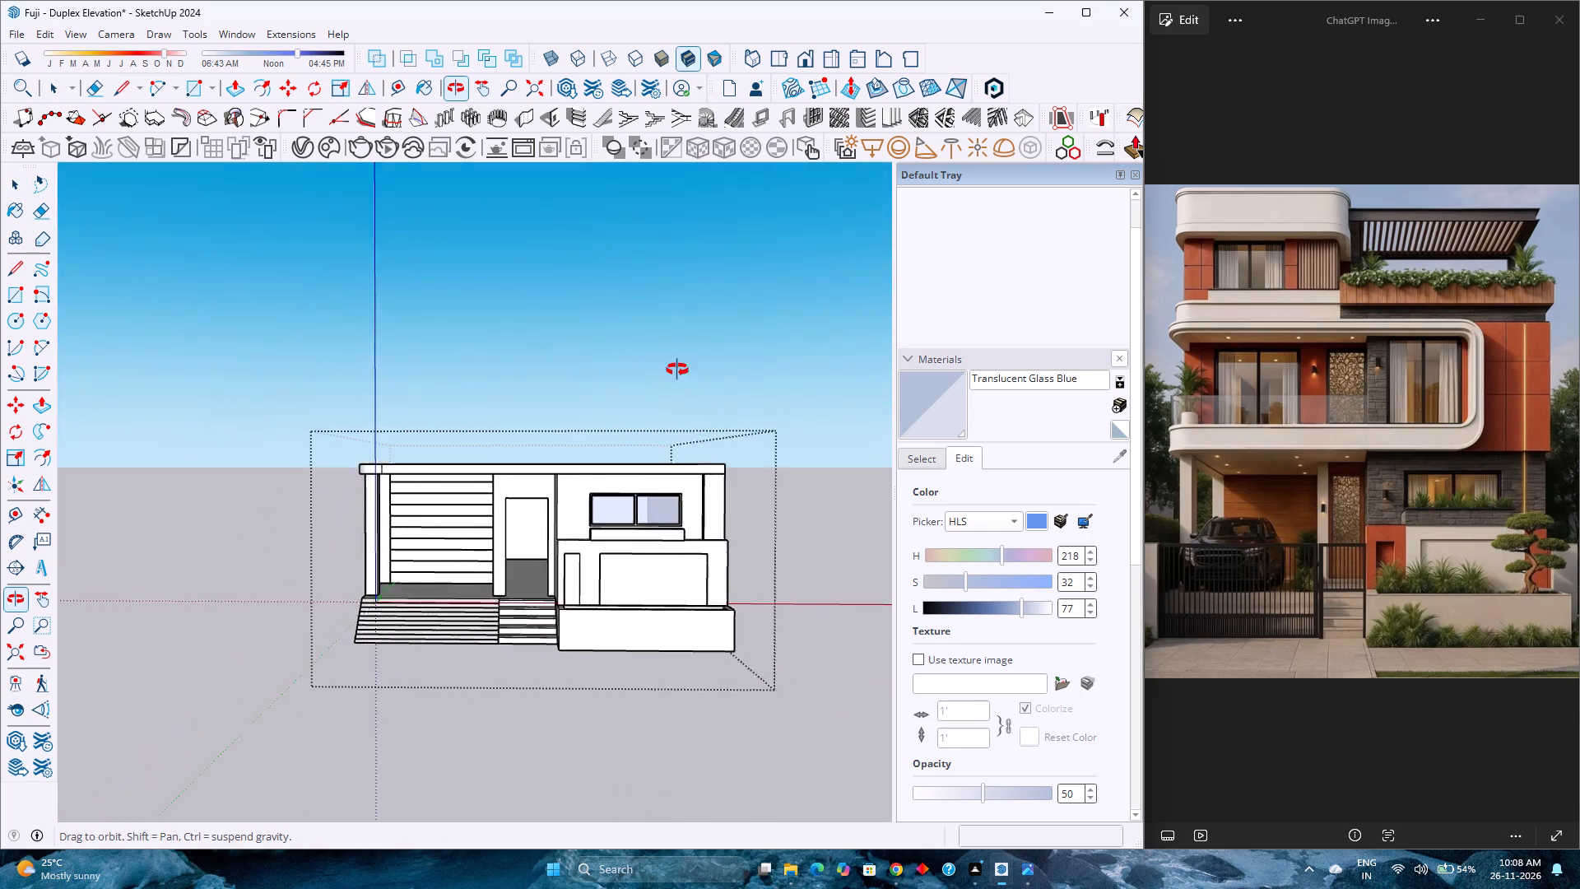
{"action": "middle_click_drag", "start_coordinate": [677, 370], "coordinate": [660, 673]}
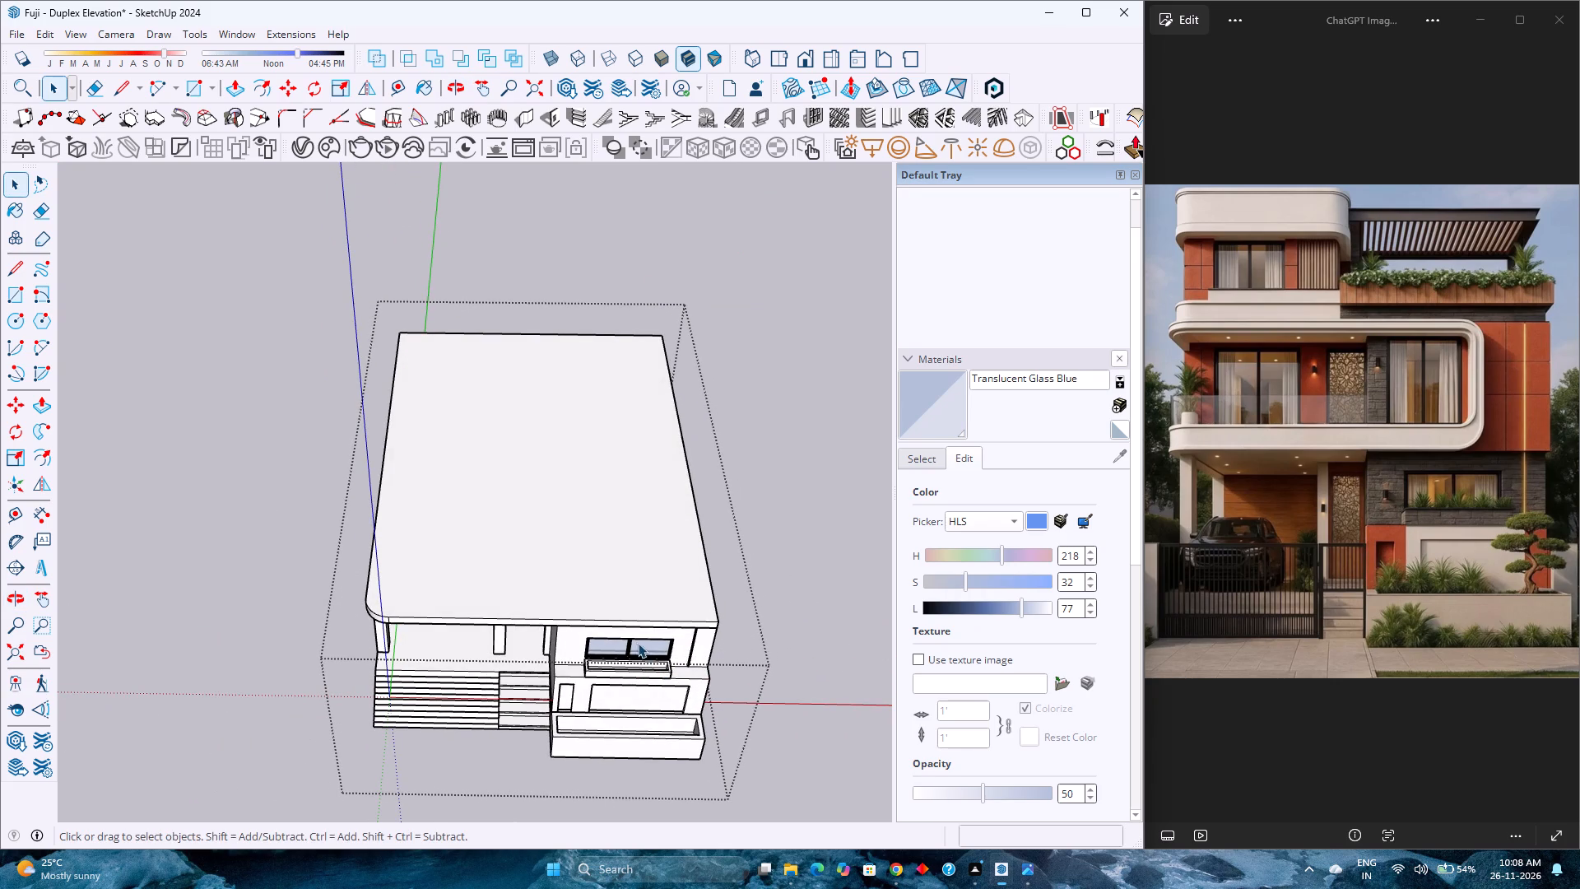
{"action": "left_click", "coordinate": [581, 579]}
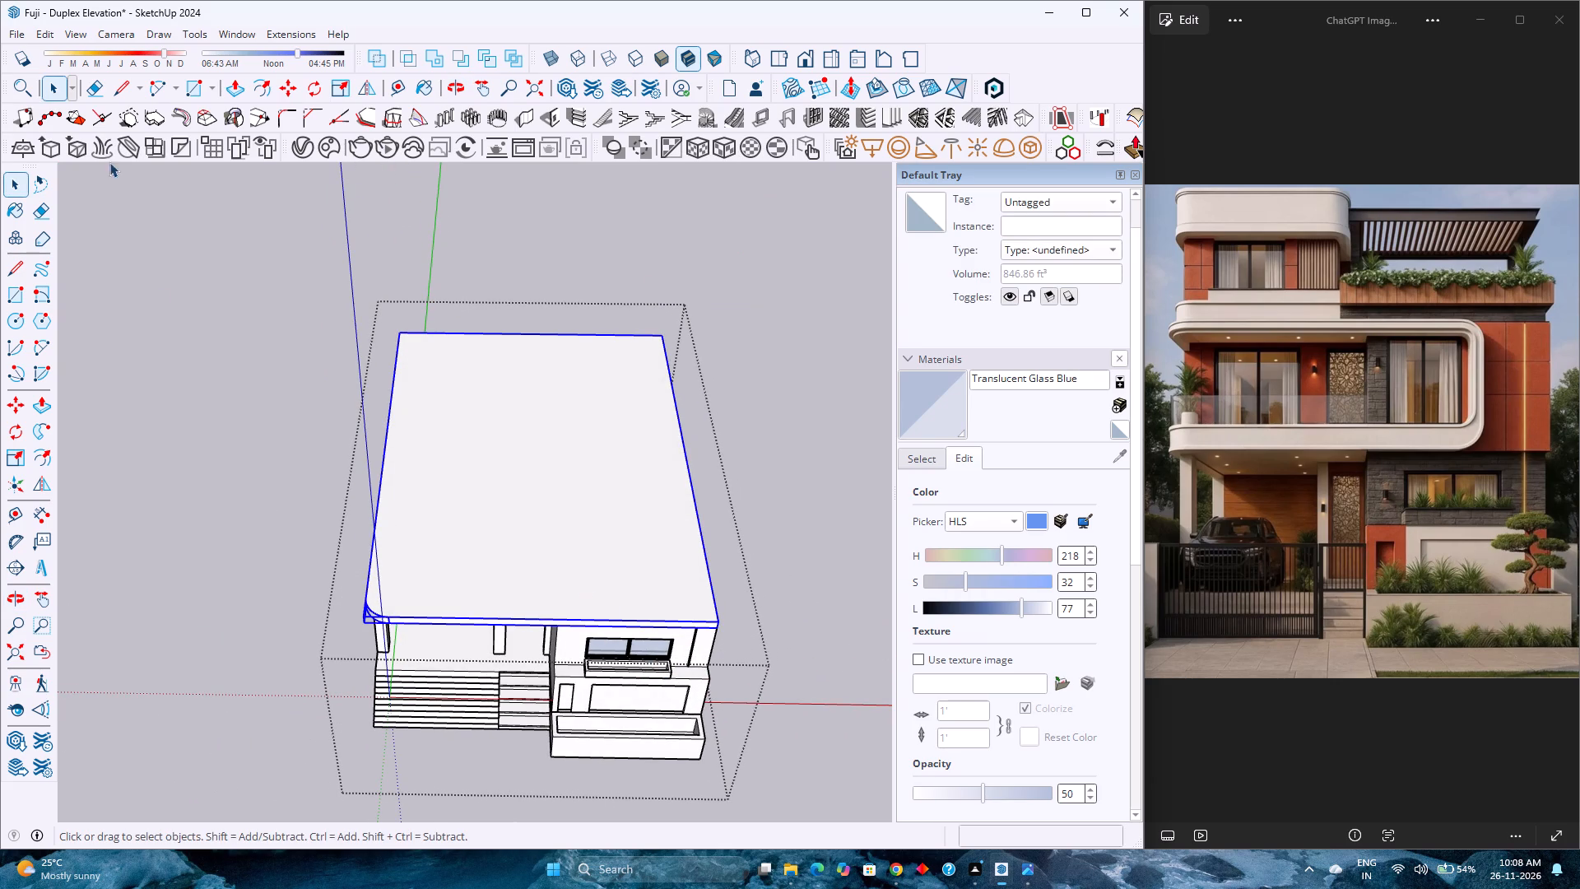
{"action": "left_click", "coordinate": [186, 86]}
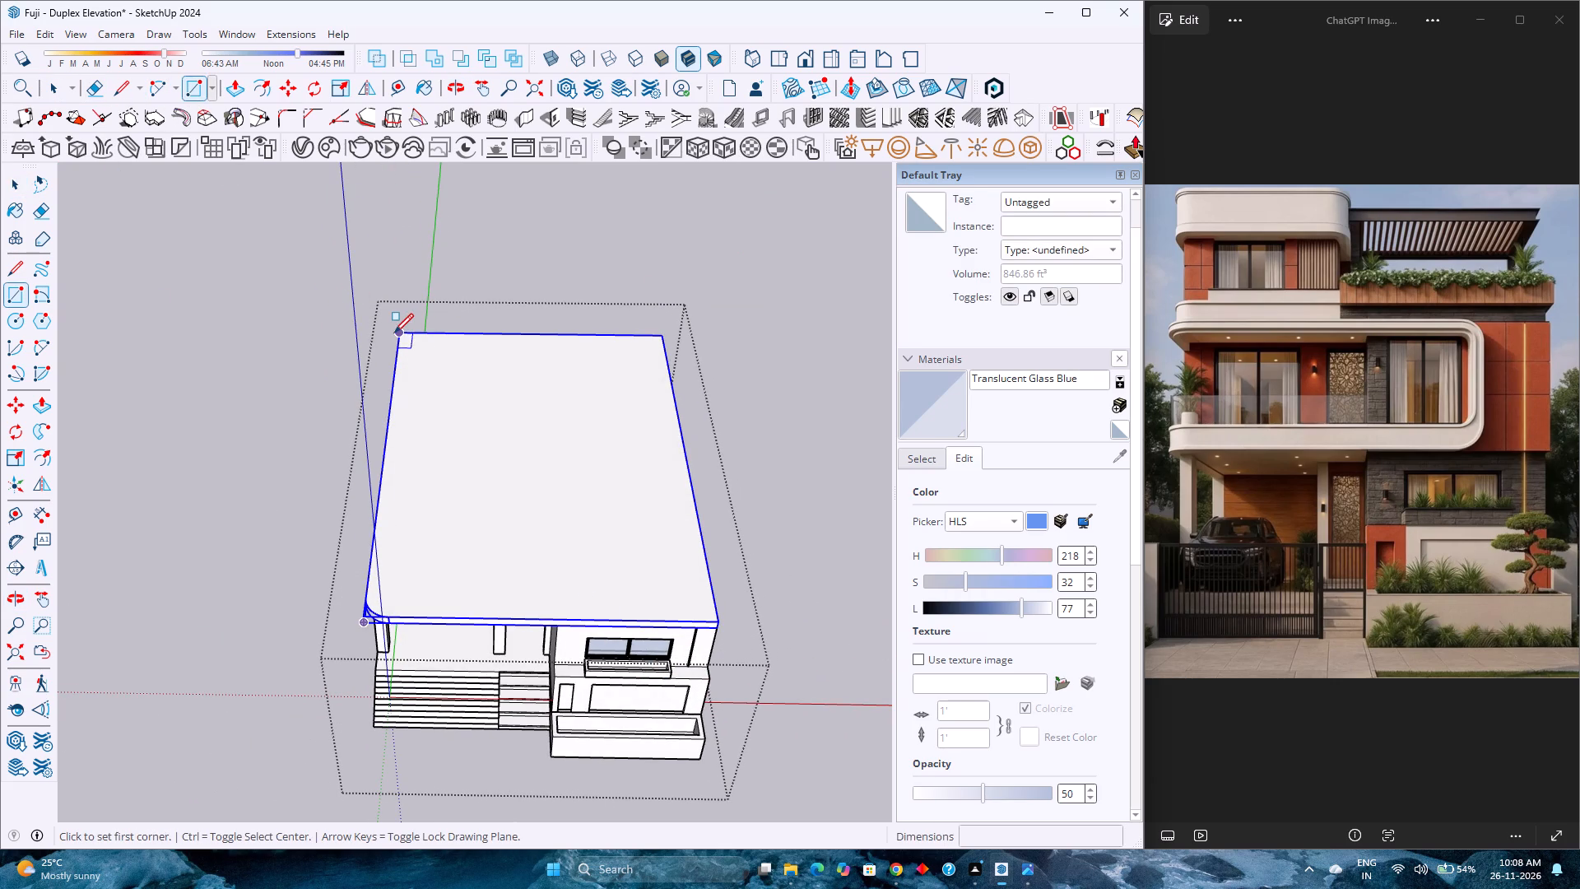
{"action": "left_click", "coordinate": [394, 333]}
{"action": "left_click", "coordinate": [717, 615]}
{"action": "key", "text": "space"}
{"action": "double_click", "coordinate": [626, 508]}
{"action": "right_click", "coordinate": [626, 507]}
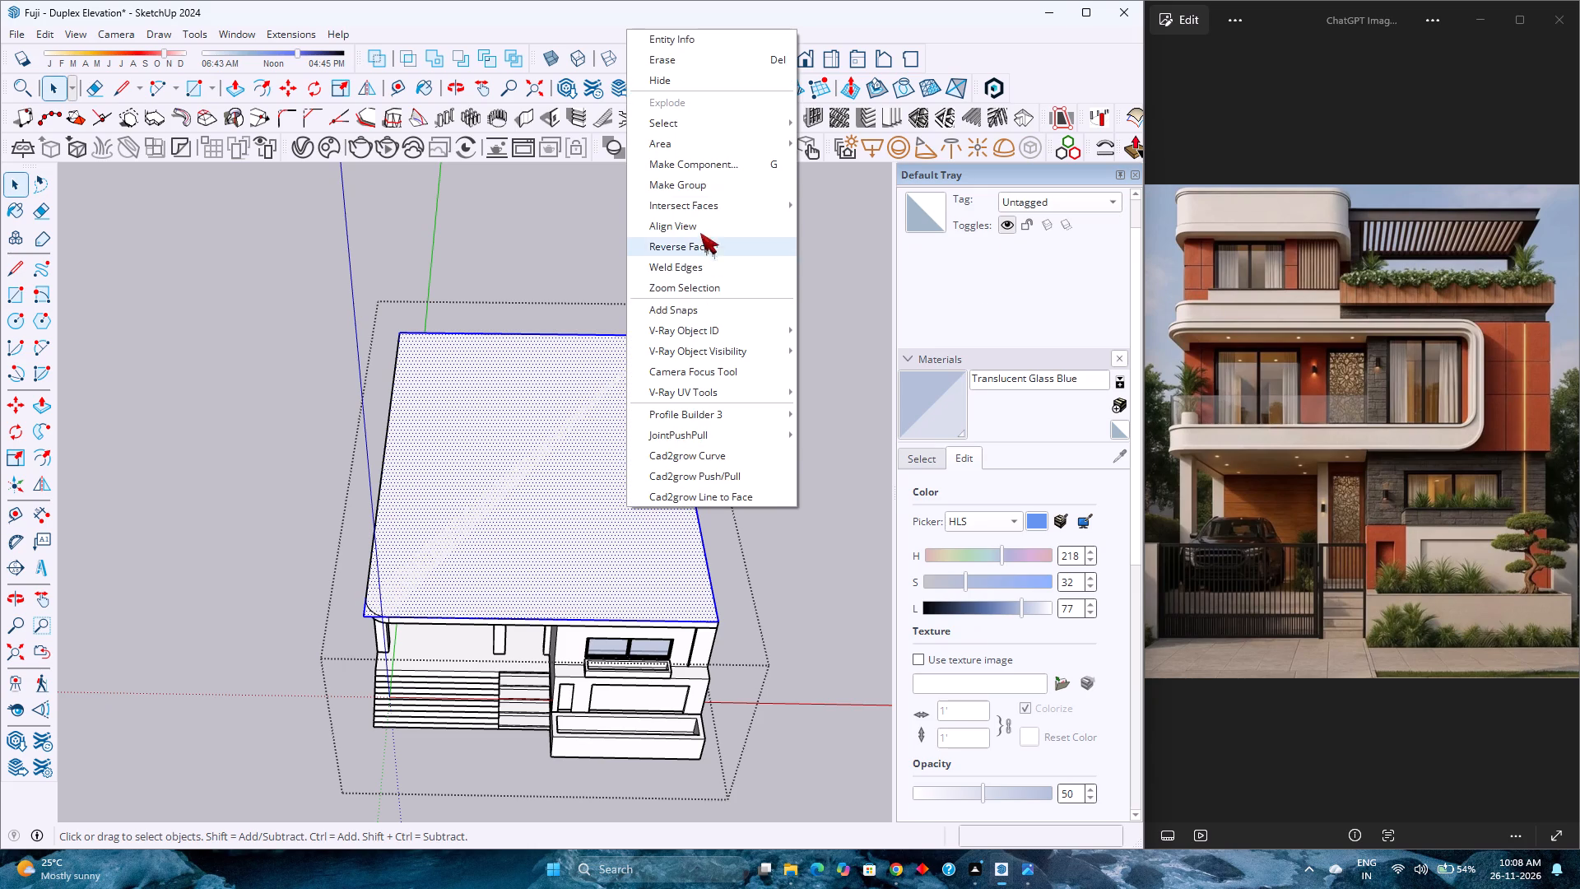
{"action": "left_click", "coordinate": [694, 185]}
Inside the new group, offset the rectangle 9" inward and delete the inner face to leave the wall outline.
{"action": "double_click", "coordinate": [578, 437]}
{"action": "scroll", "coordinate": [578, 437], "scroll_direction": "up", "scroll_amount": 2}
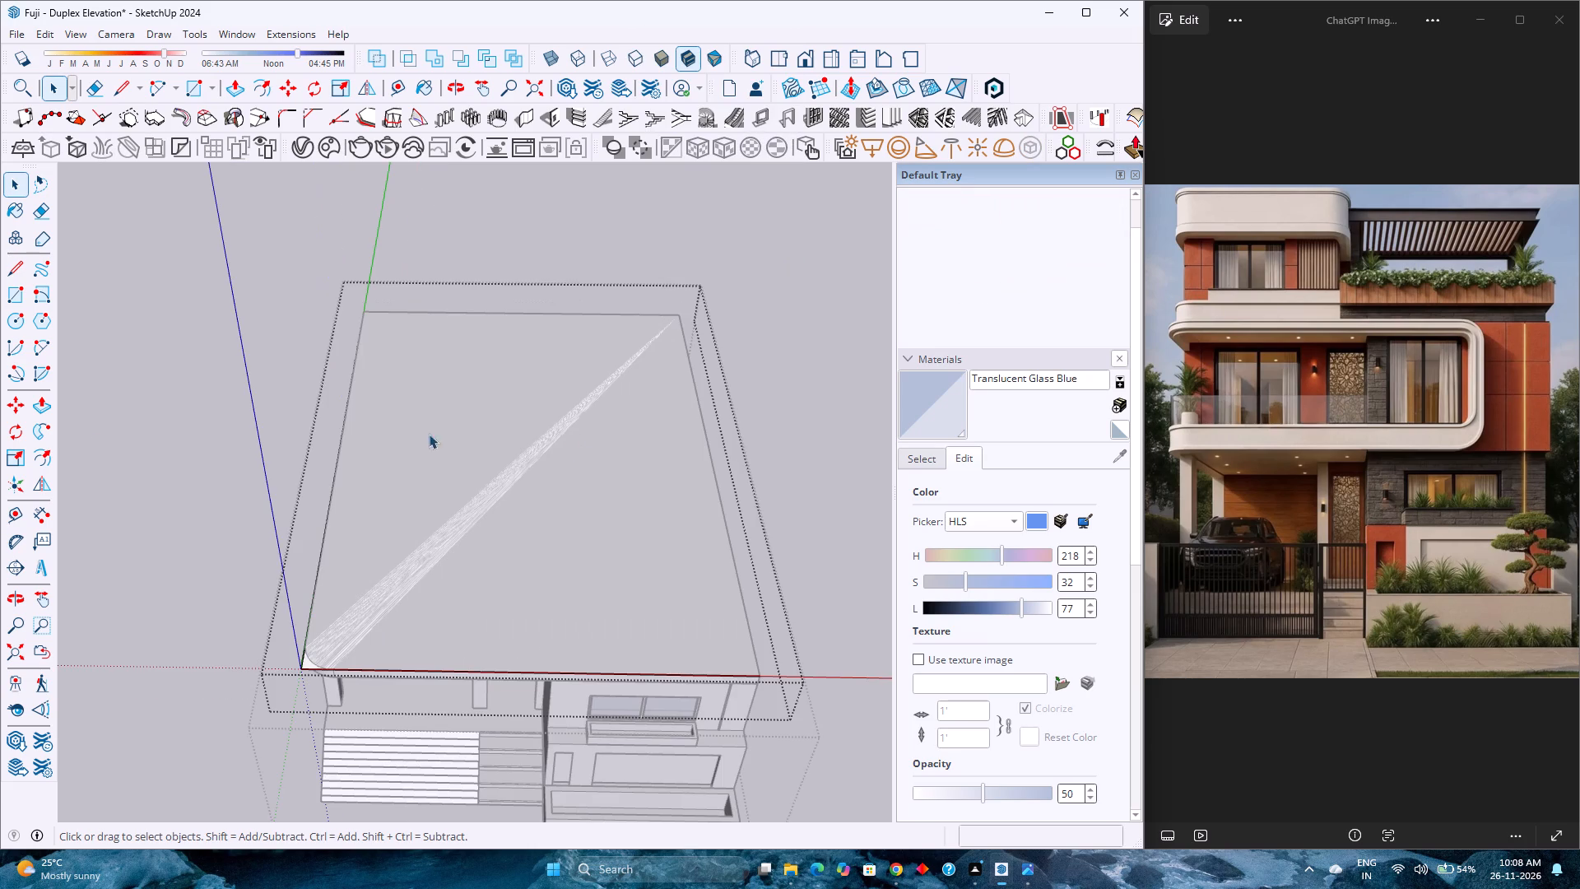
{"action": "left_click", "coordinate": [259, 89]}
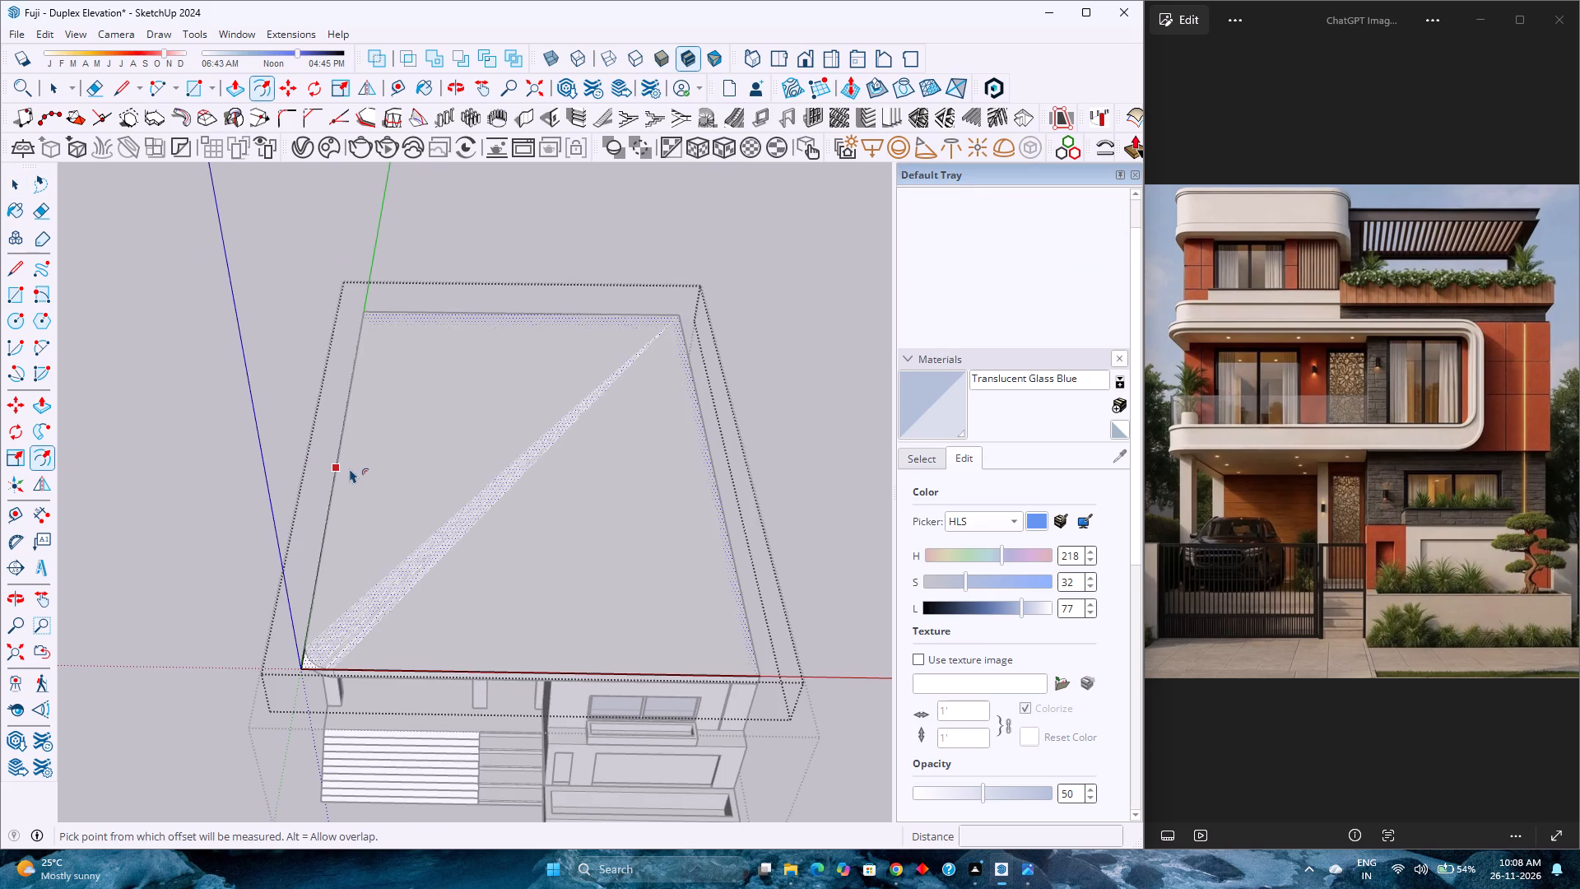
{"action": "left_click", "coordinate": [350, 468]}
{"action": "key", "text": "9"}
{"action": "key", "text": "Return"}
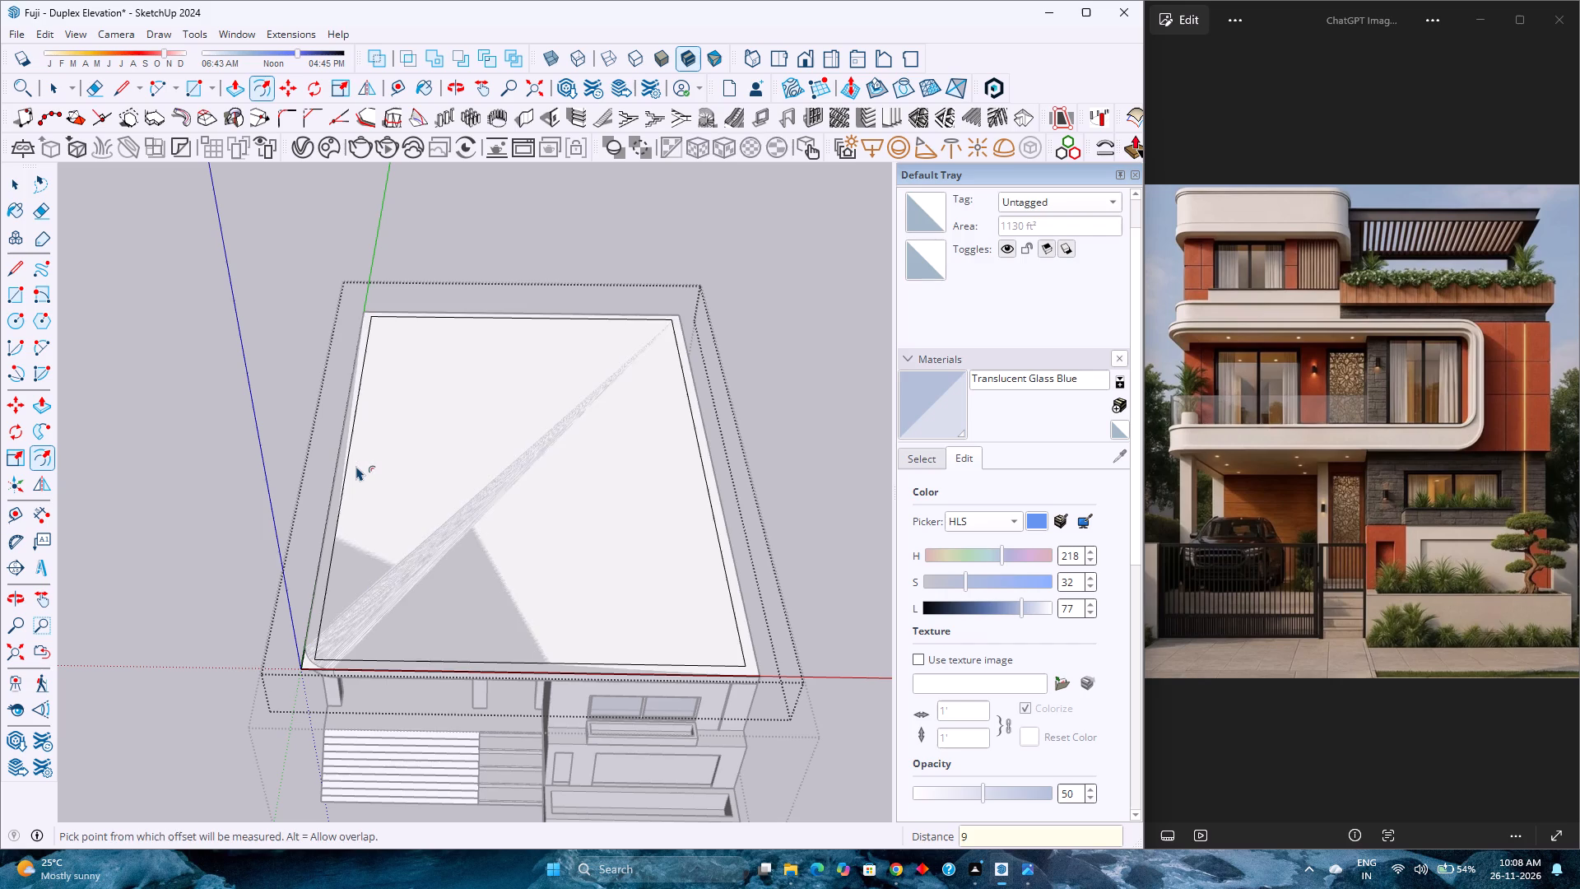
{"action": "key", "text": "space"}
{"action": "left_click", "coordinate": [472, 458]}
{"action": "key", "text": "Delete"}
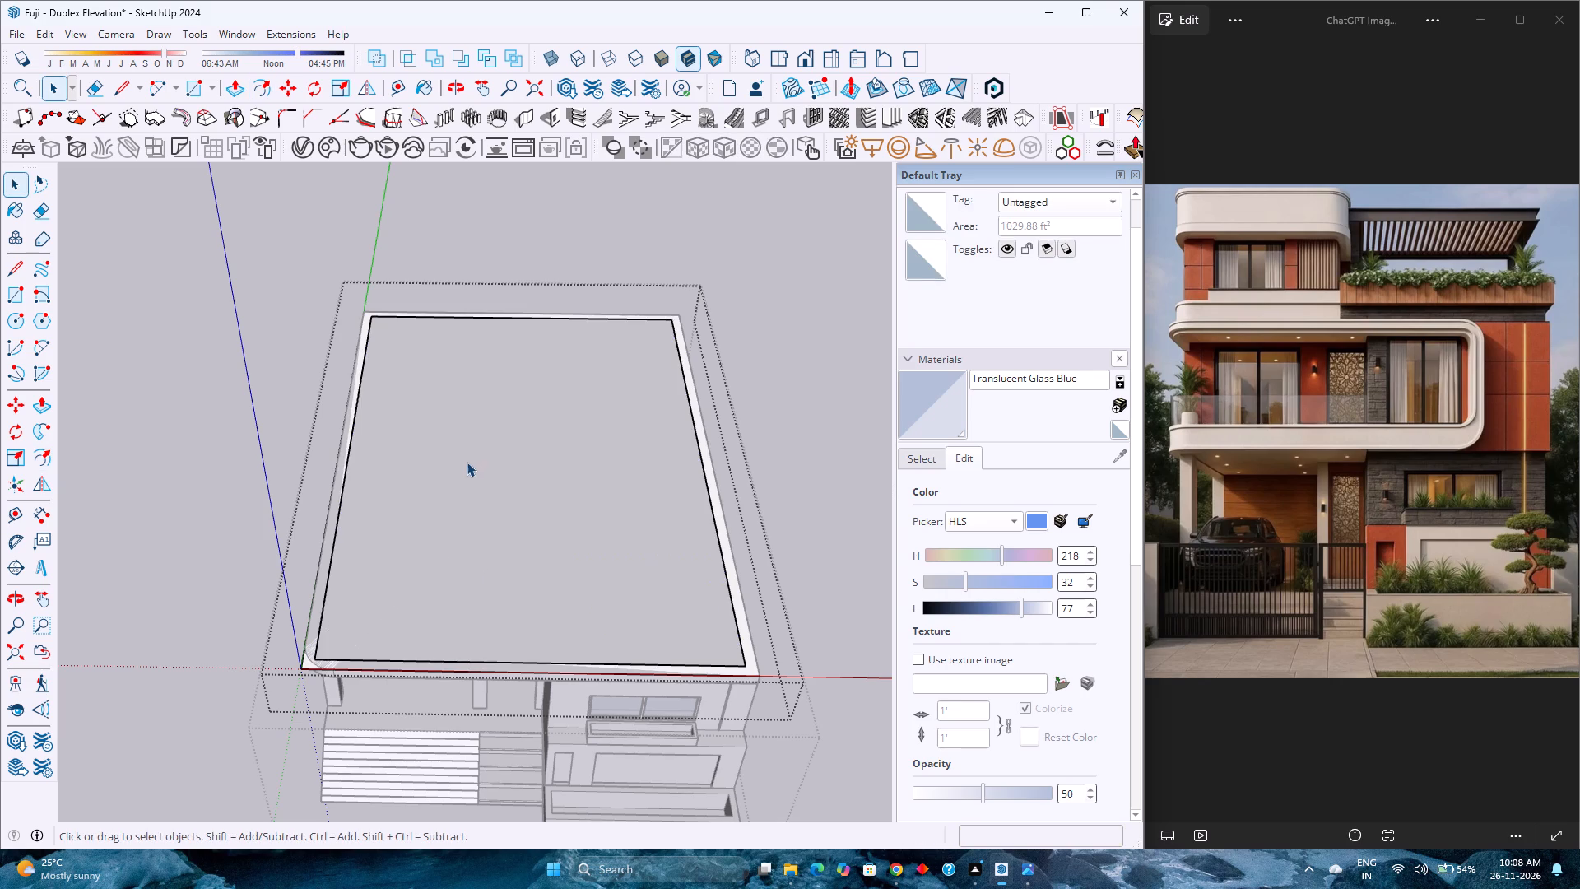
Extrude the 9" wall outline 10' upward to form the upper-floor walls.
{"action": "scroll", "coordinate": [388, 630], "scroll_direction": "up", "scroll_amount": 3}
{"action": "key", "text": "p"}
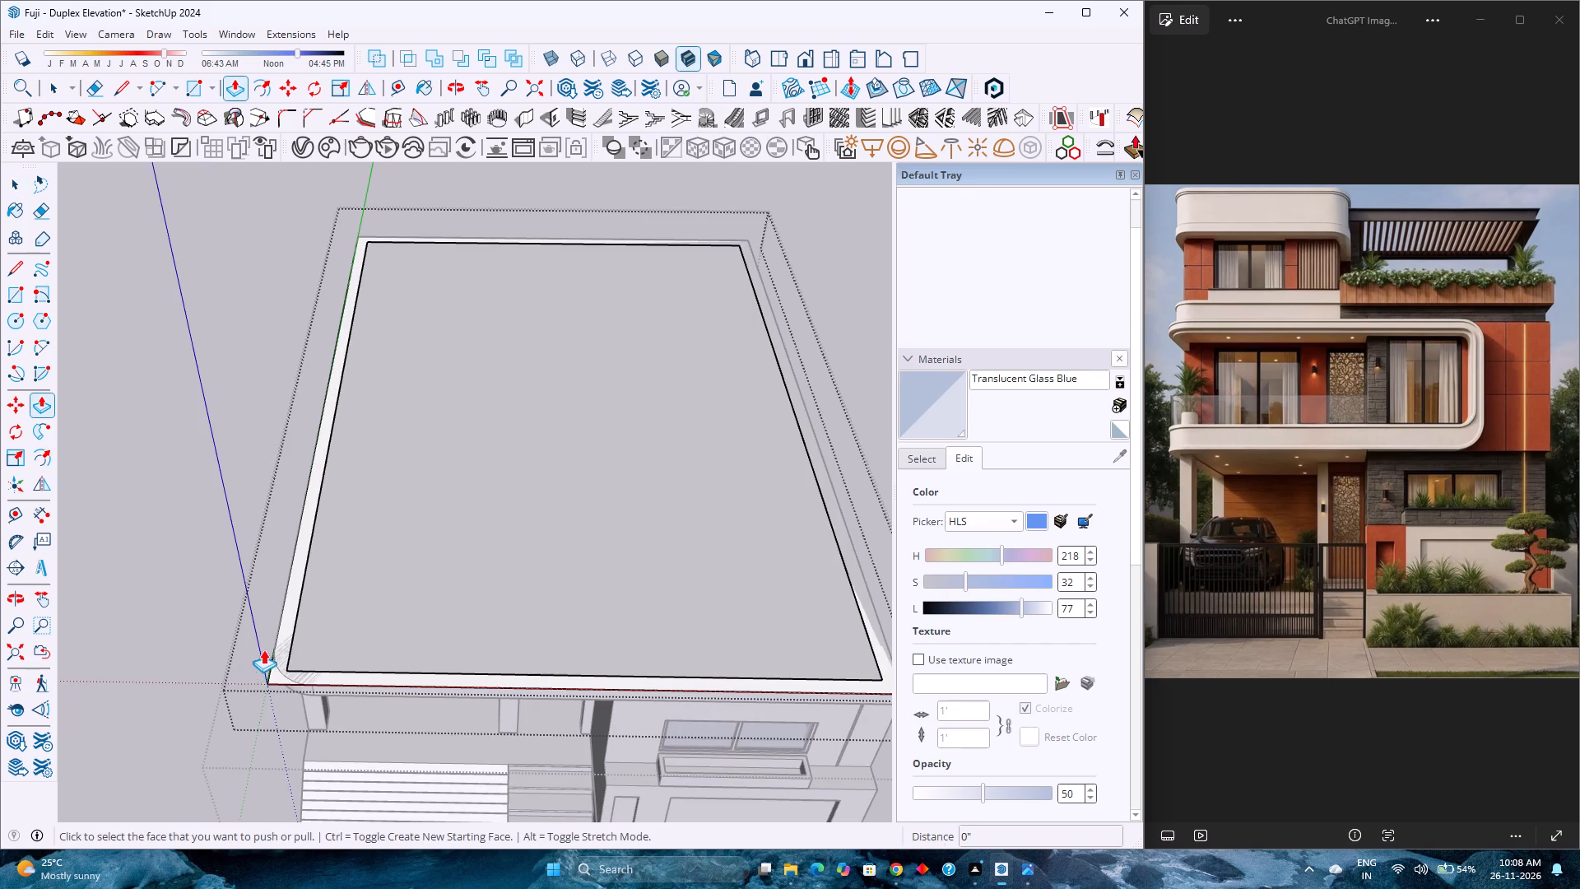
{"action": "left_click", "coordinate": [284, 627]}
{"action": "key", "text": "1"}
{"action": "key", "text": "0"}
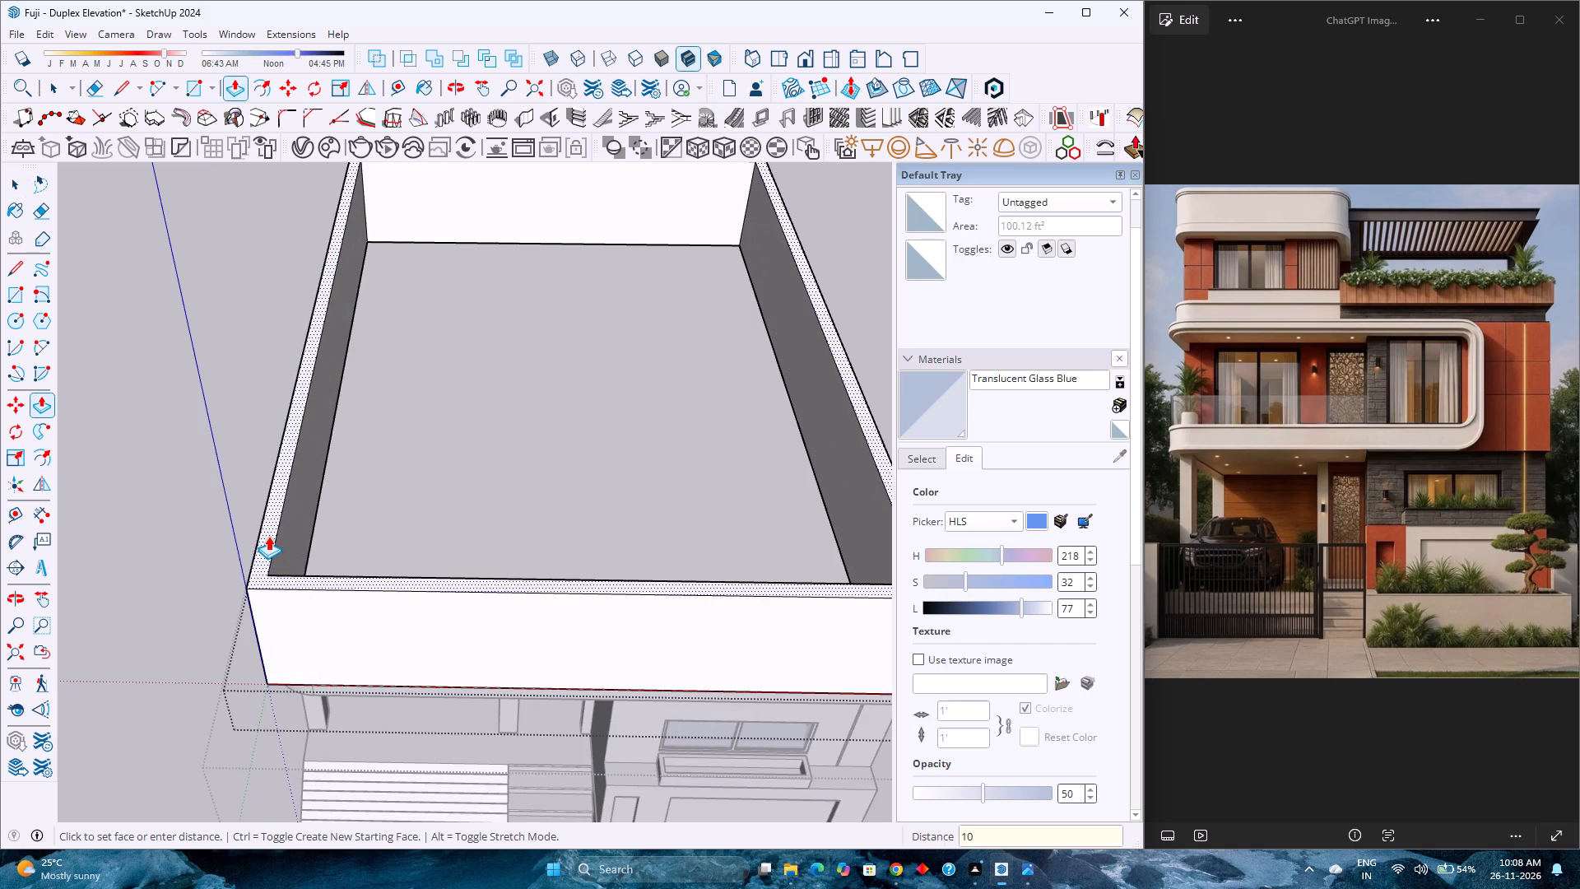
{"action": "key", "text": "apostrophe"}
{"action": "key", "text": "Return"}
Place a vertical guide 15' 6" from the upper front wall's porch-side edge, aligned with the ground-floor wall corner beside the door.
{"action": "scroll", "coordinate": [292, 650], "scroll_direction": "up", "scroll_amount": 2}
{"action": "scroll", "coordinate": [302, 631], "scroll_direction": "down", "scroll_amount": 5}
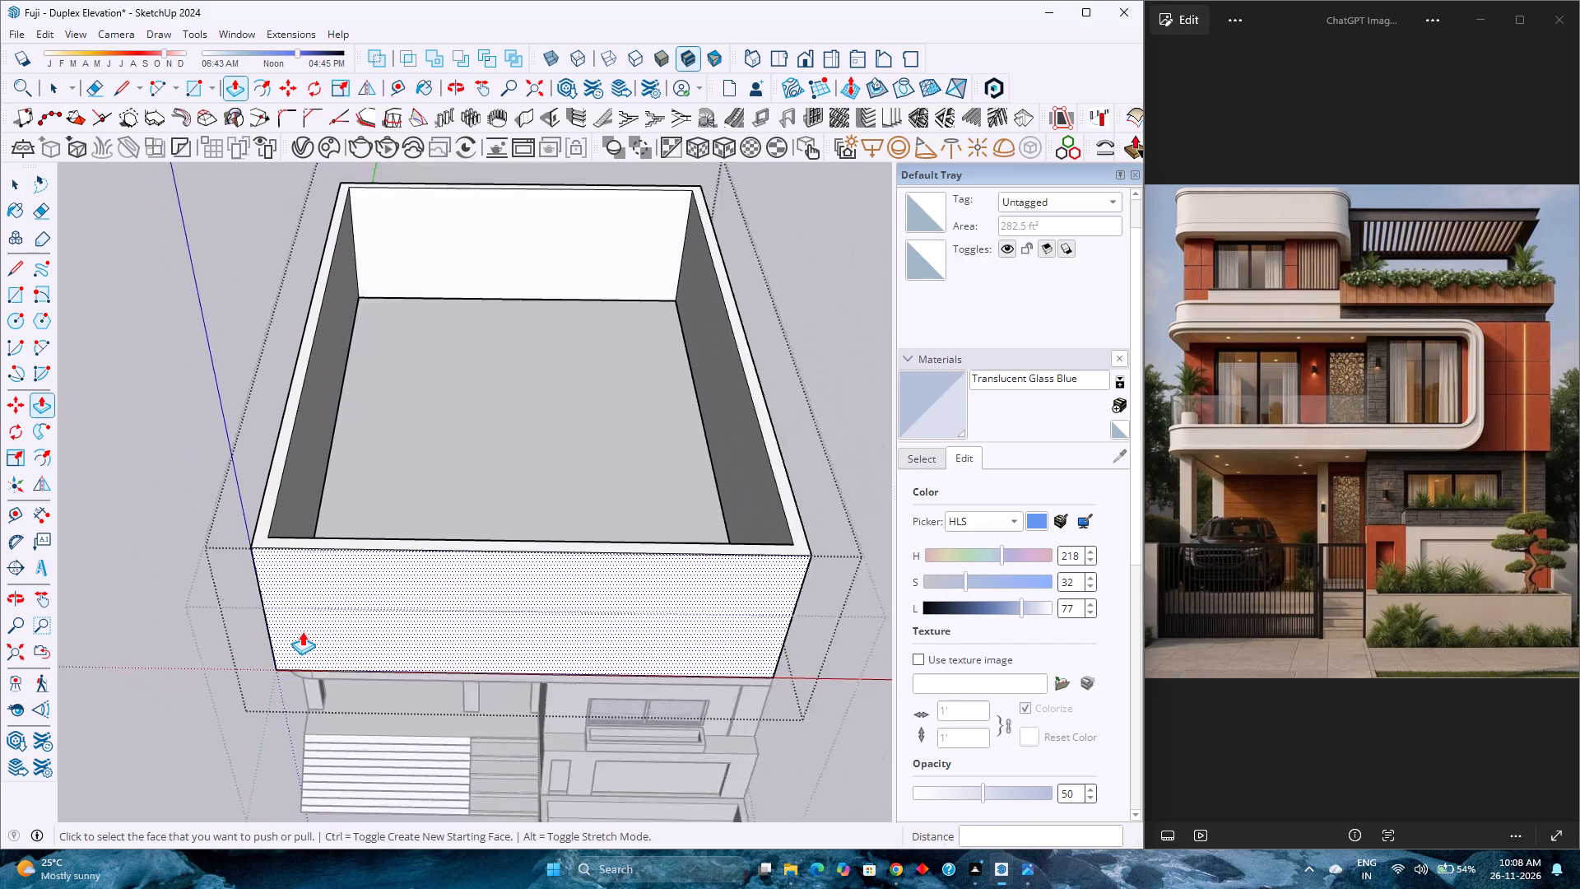
{"action": "scroll", "coordinate": [302, 631], "scroll_direction": "down", "scroll_amount": 1}
{"action": "middle_click_drag", "start_coordinate": [379, 702], "coordinate": [431, 533]}
{"action": "middle_click", "coordinate": [431, 533]}
{"action": "scroll", "coordinate": [495, 559], "scroll_direction": "up", "scroll_amount": 4}
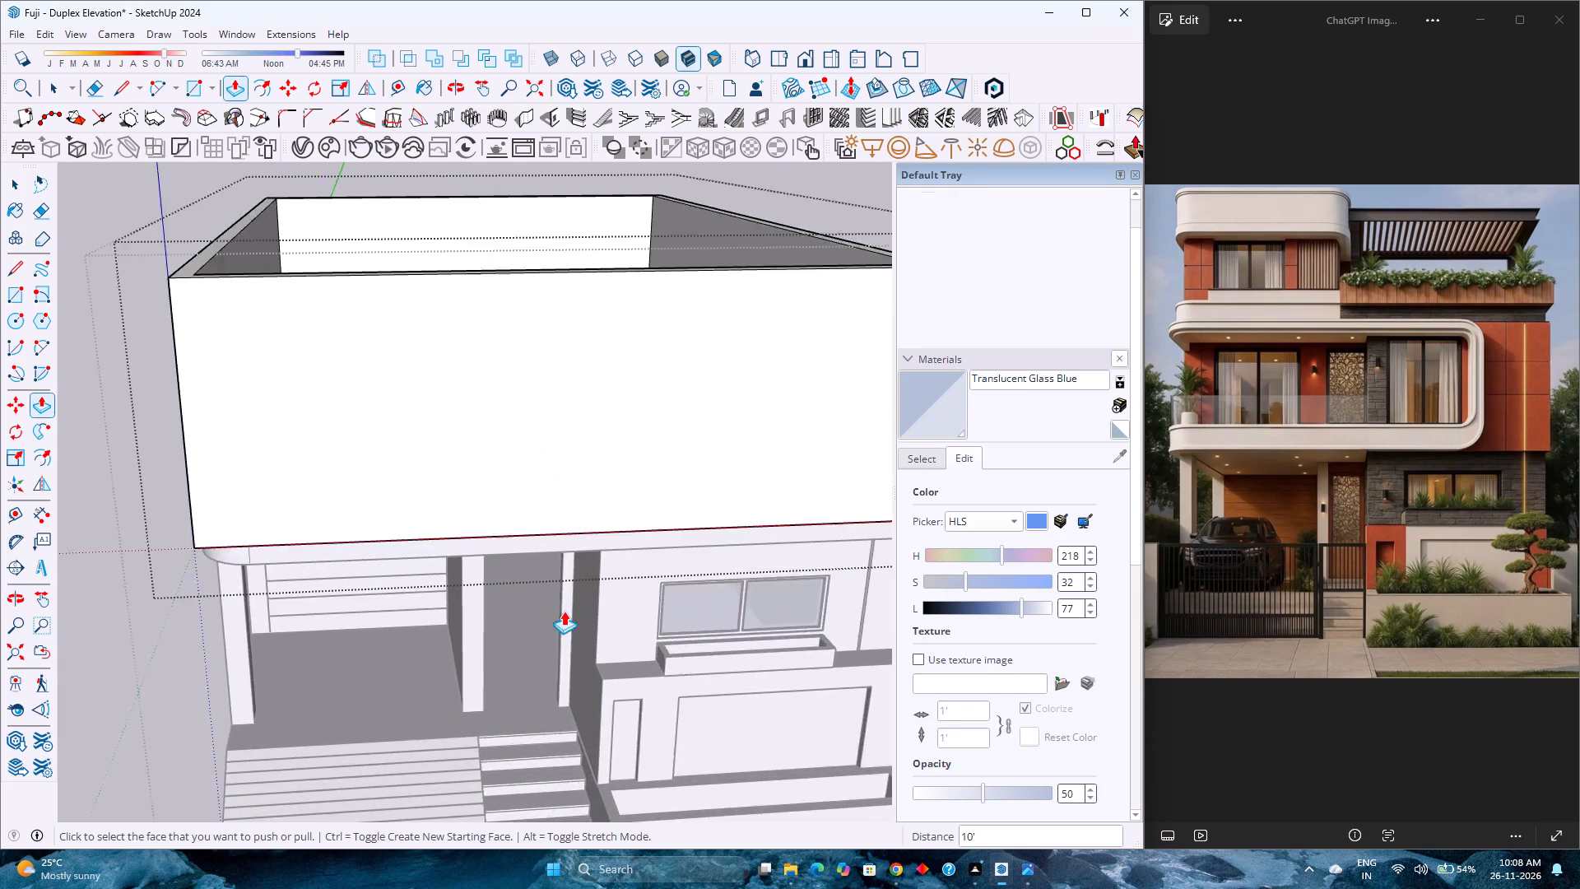
{"action": "middle_click_drag", "start_coordinate": [564, 611], "coordinate": [616, 453]}
{"action": "middle_click", "coordinate": [616, 453]}
{"action": "left_click", "coordinate": [407, 86]}
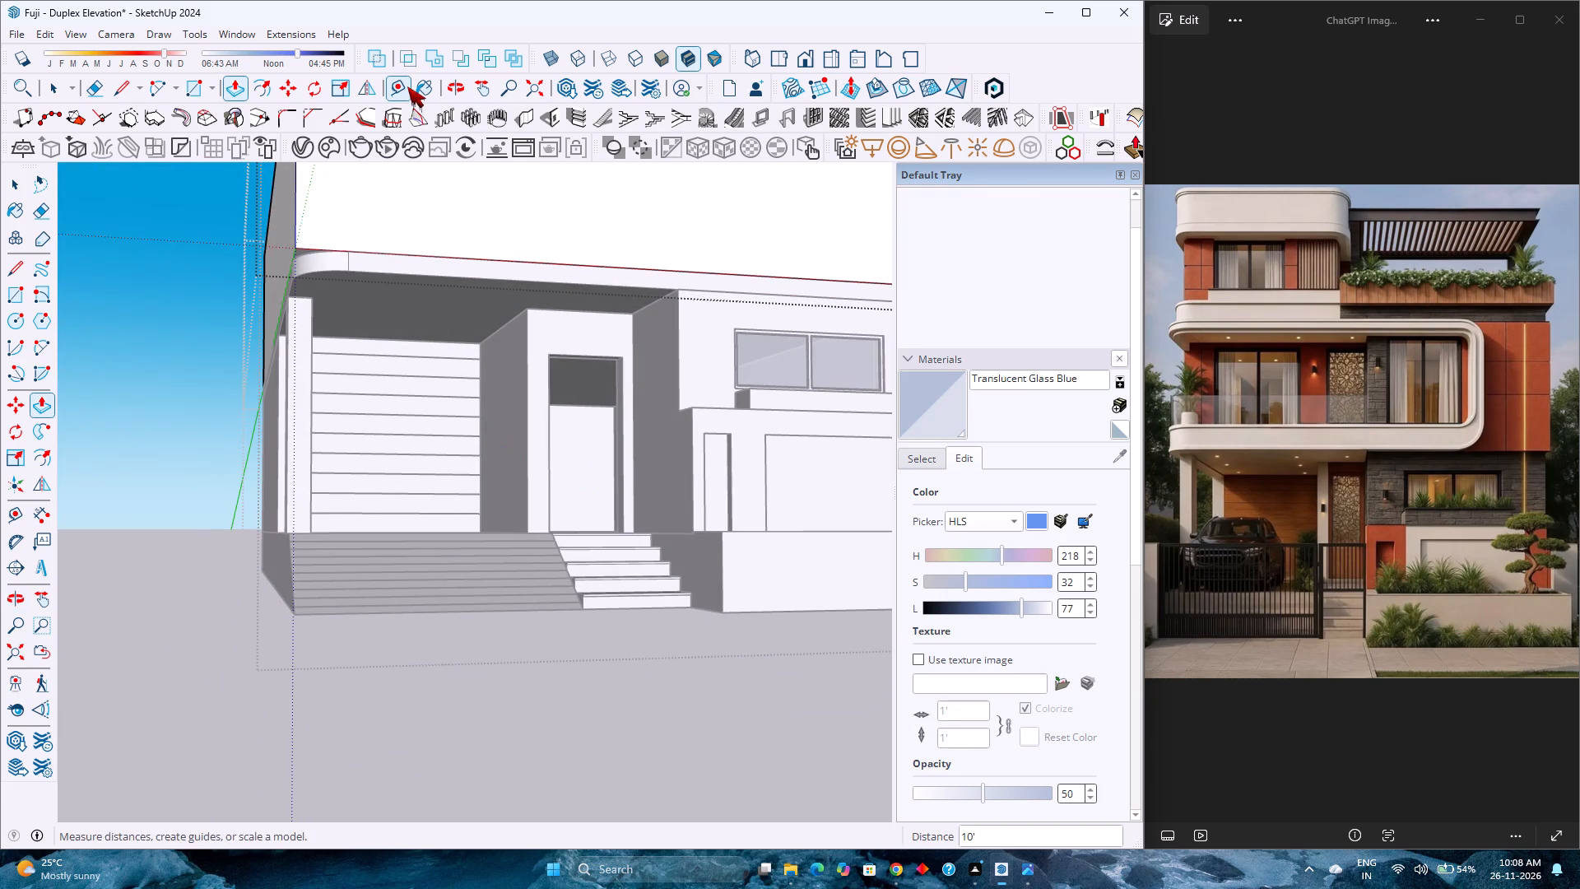
{"action": "scroll", "coordinate": [543, 482], "scroll_direction": "down", "scroll_amount": 2}
{"action": "middle_click_drag", "start_coordinate": [544, 480], "coordinate": [465, 615], "text": "shift"}
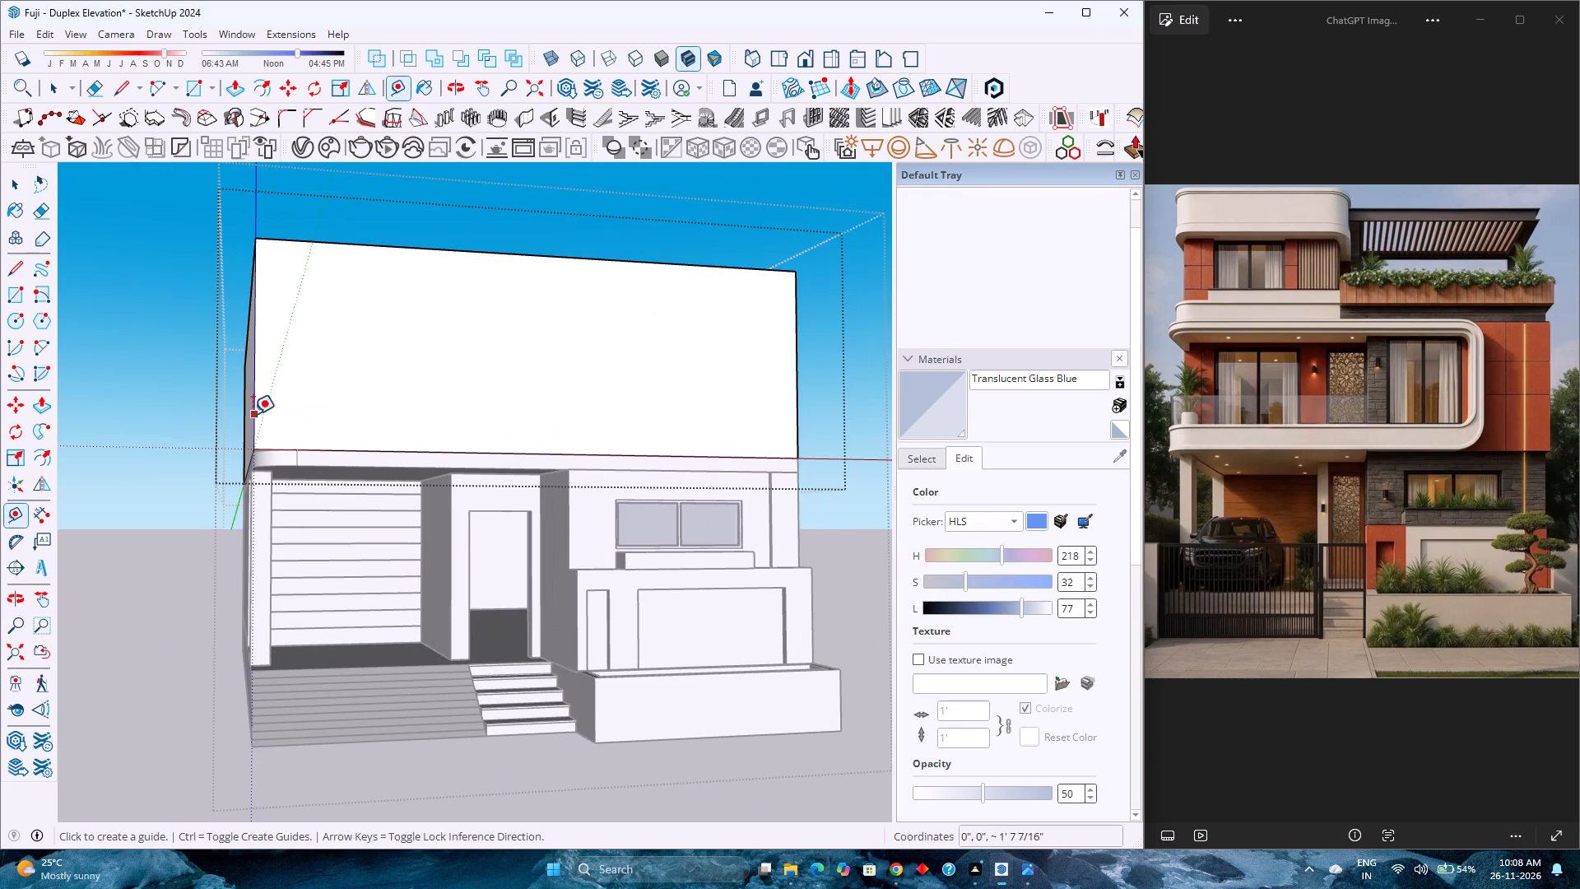
{"action": "left_click", "coordinate": [253, 407]}
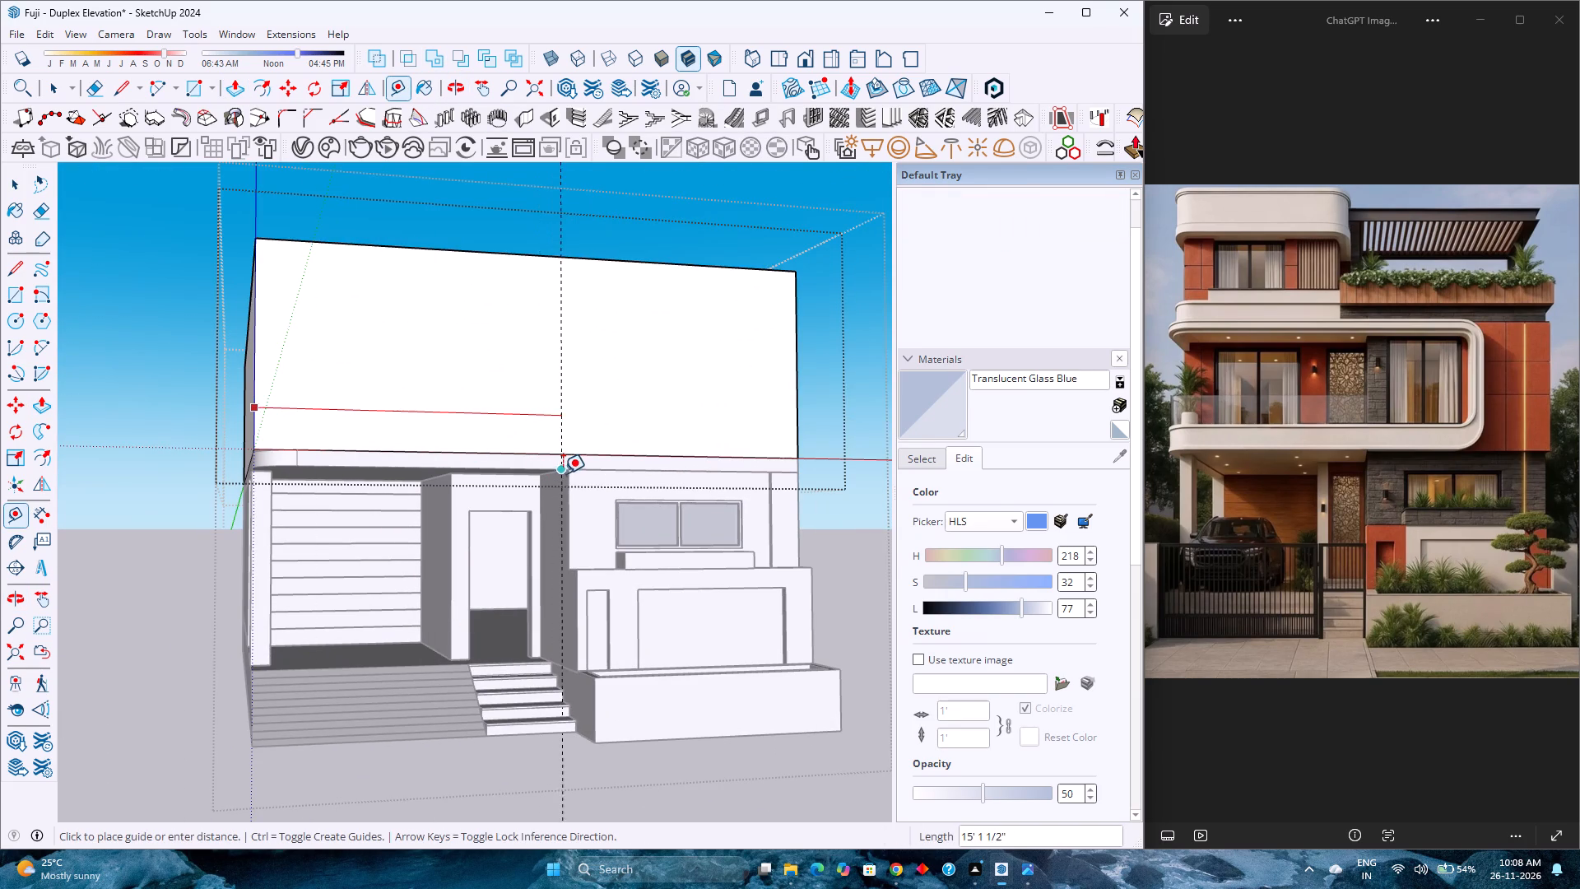
{"action": "left_click", "coordinate": [569, 470]}
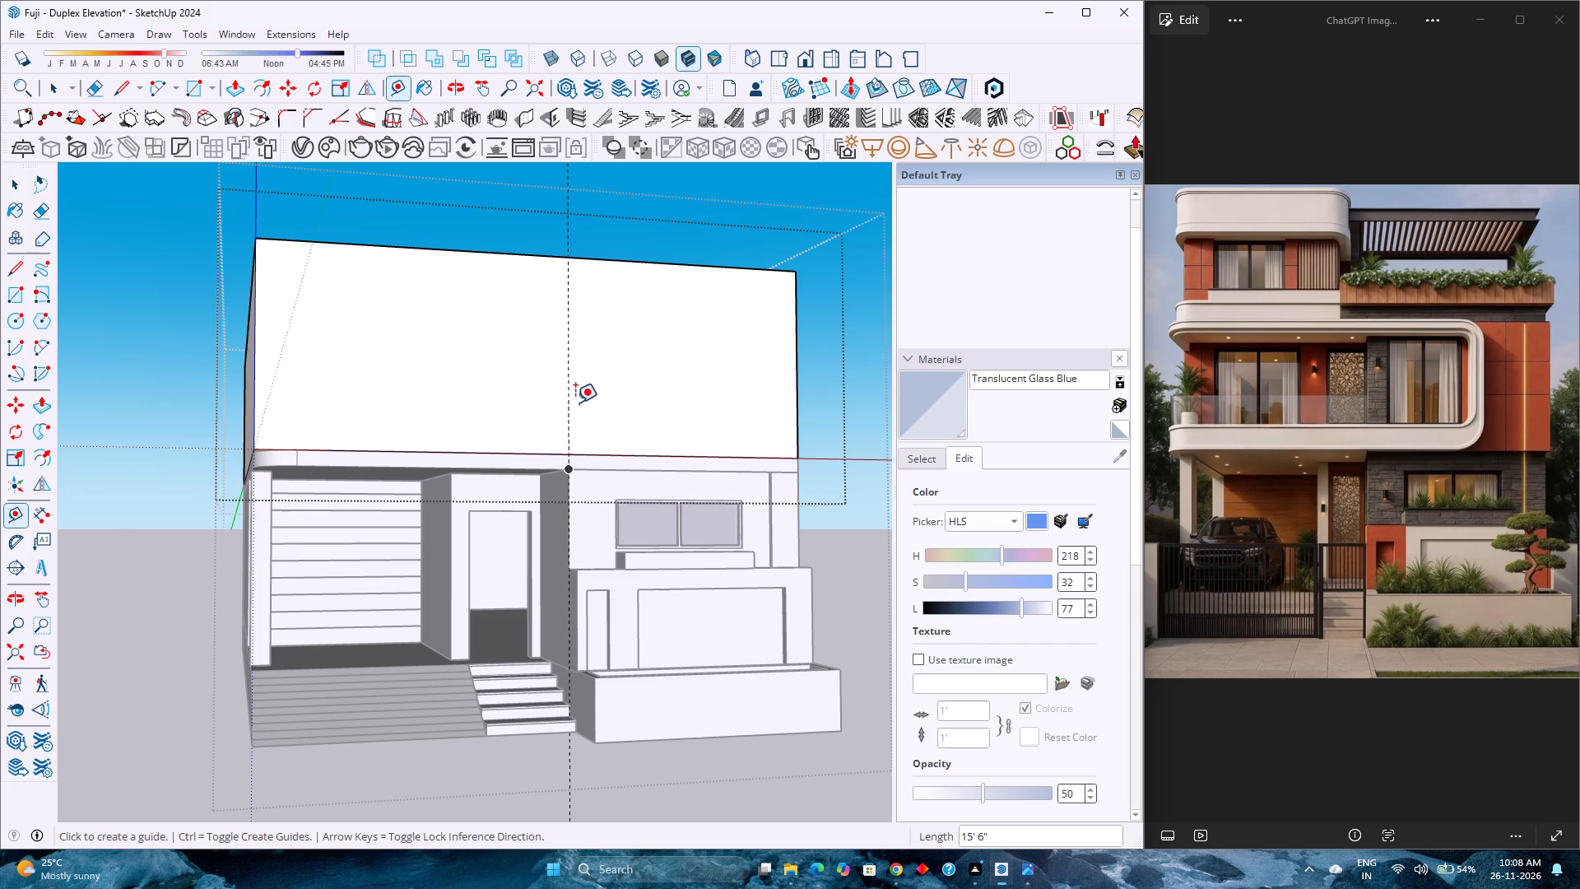
Draw a 10' vertical line along the guide, from the bottom to the top edge of the upper-floor front wall.
{"action": "scroll", "coordinate": [574, 403], "scroll_direction": "up", "scroll_amount": 4}
{"action": "middle_click_drag", "start_coordinate": [573, 403], "coordinate": [524, 646]}
{"action": "middle_click", "coordinate": [525, 646]}
{"action": "scroll", "coordinate": [533, 597], "scroll_direction": "down", "scroll_amount": 6}
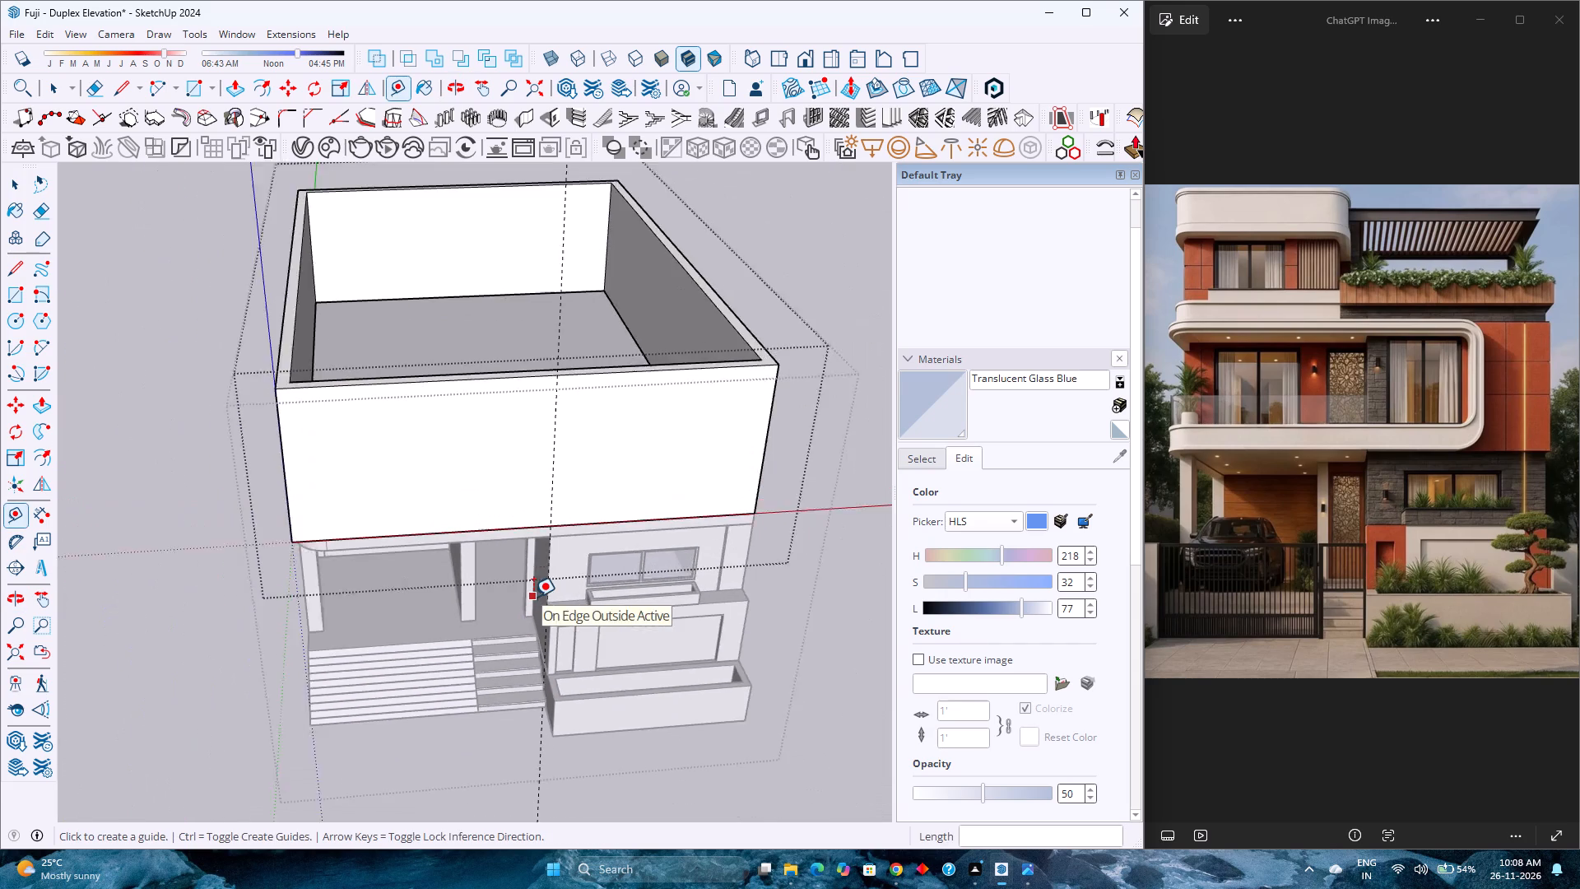
{"action": "scroll", "coordinate": [534, 475], "scroll_direction": "up", "scroll_amount": 3}
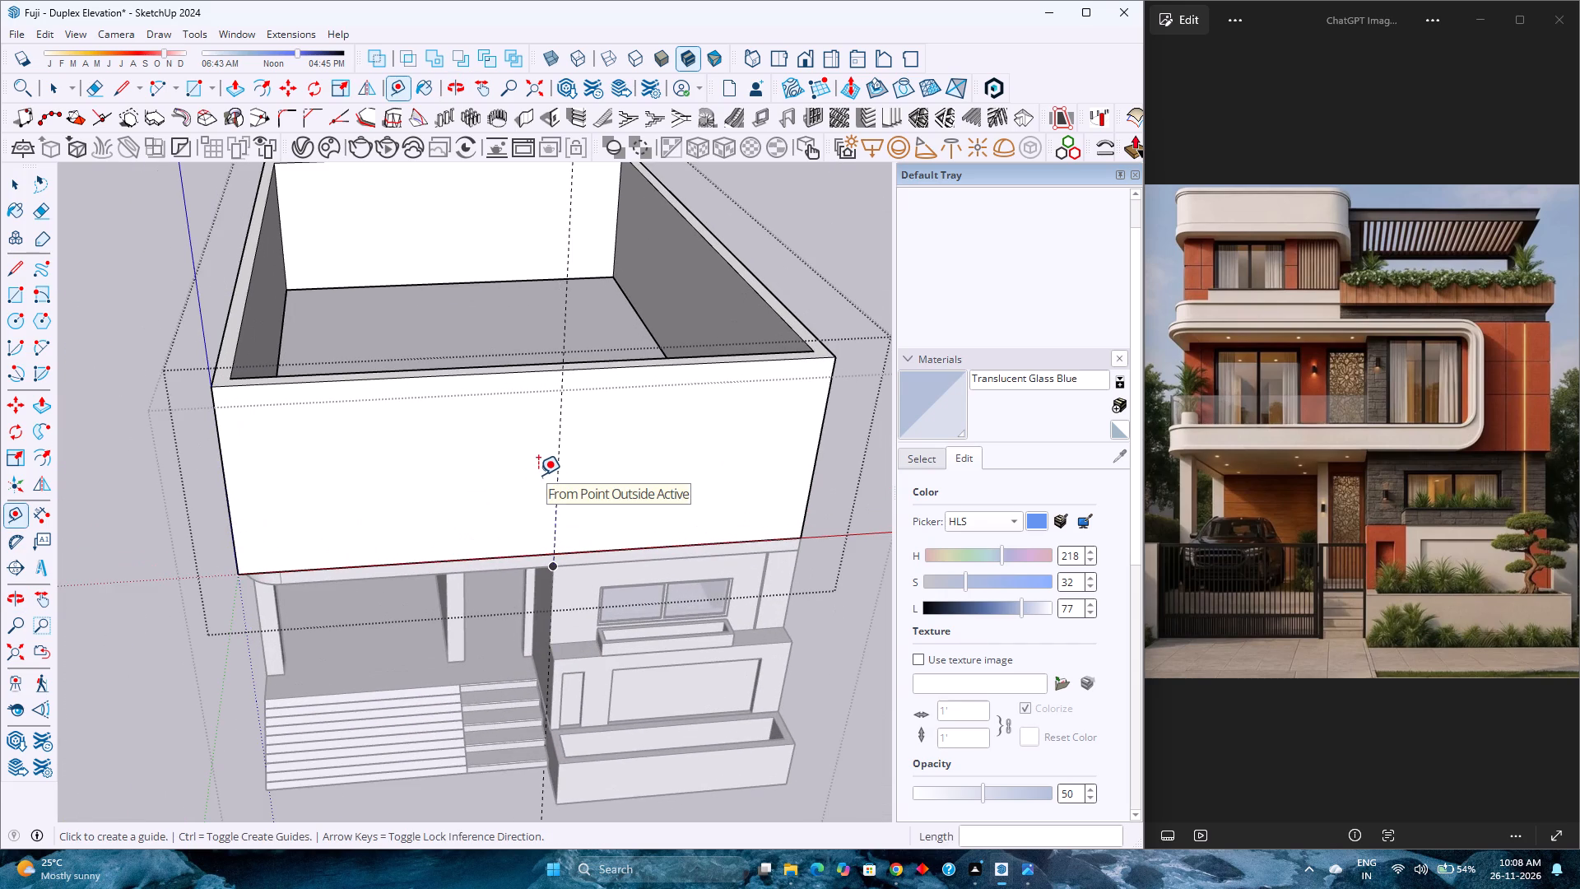
{"action": "key", "text": "l"}
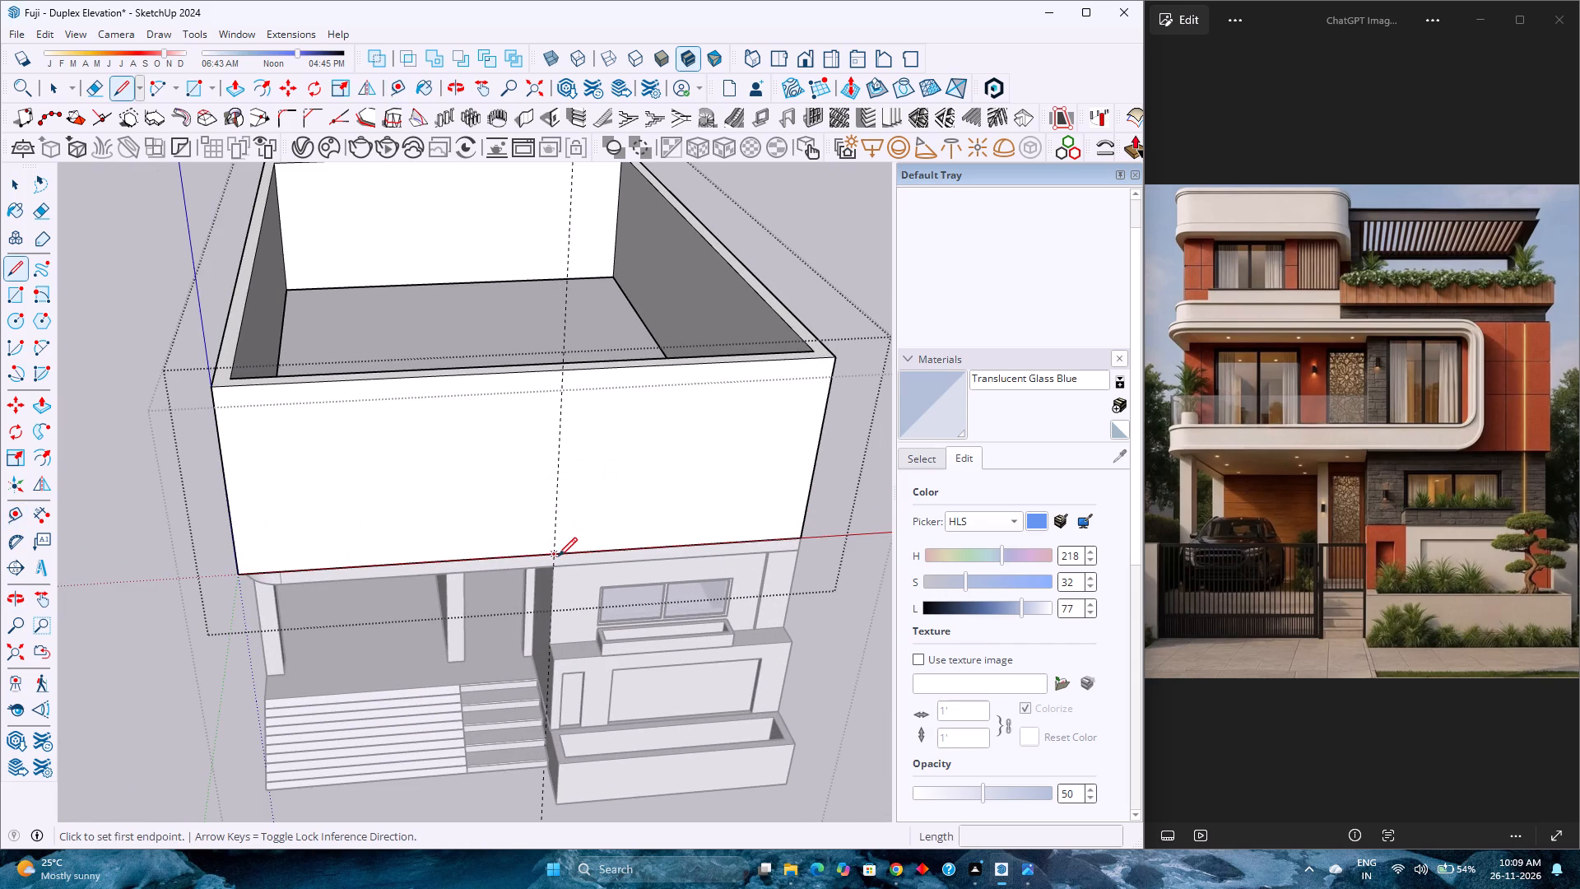
{"action": "left_click", "coordinate": [558, 556]}
{"action": "left_click", "coordinate": [568, 371]}
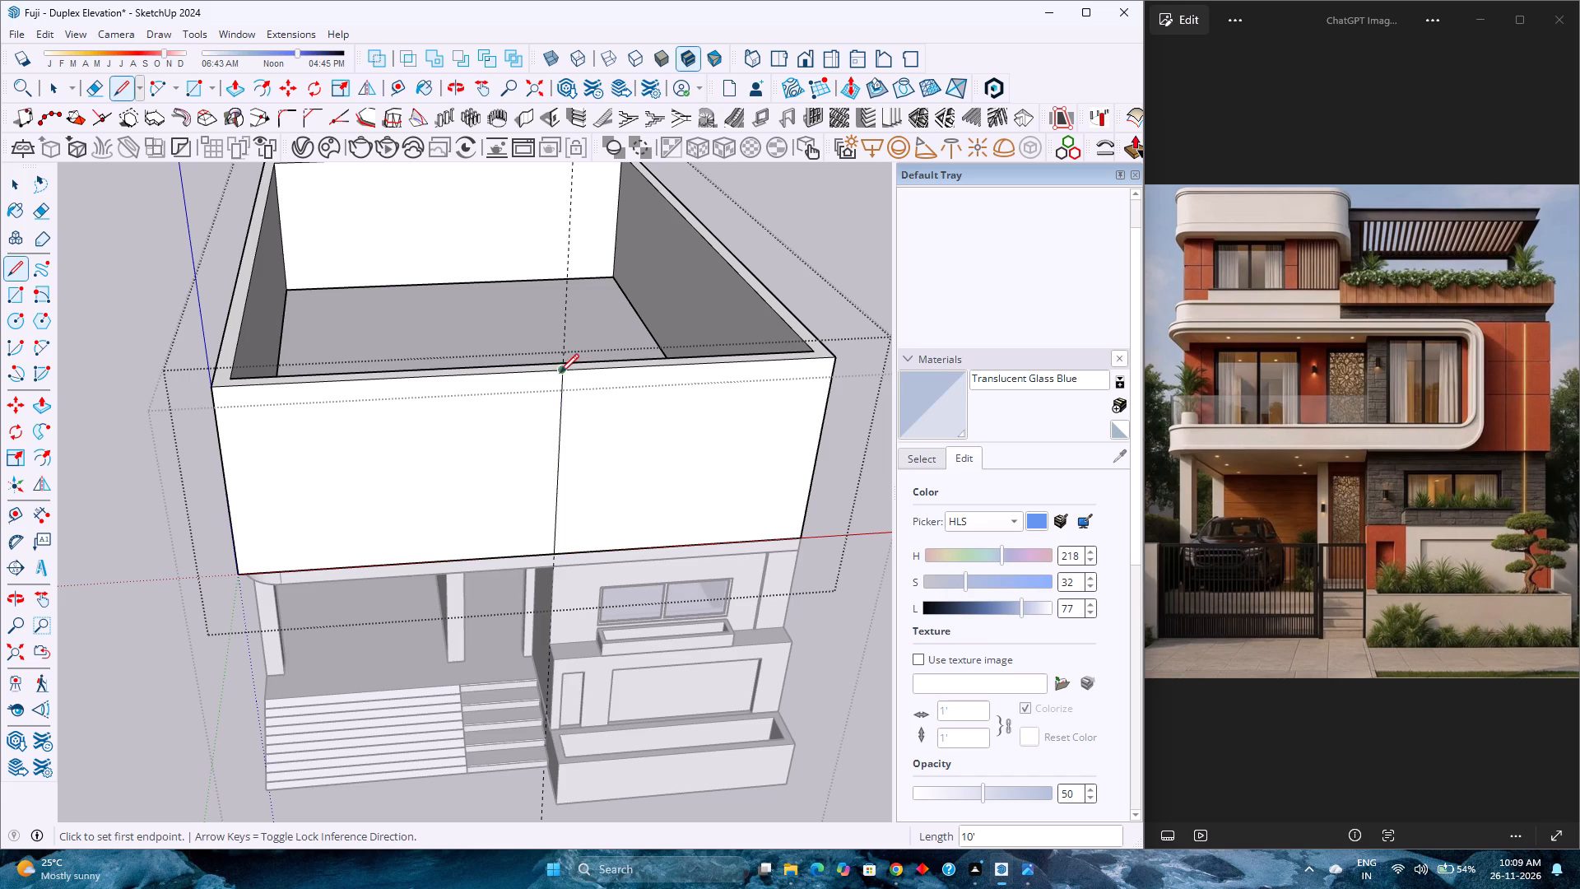
Copy the 10' vertical dividing line from the upper front wall's outer face straight across to its inner face.
{"action": "scroll", "coordinate": [224, 364], "scroll_direction": "up", "scroll_amount": 4}
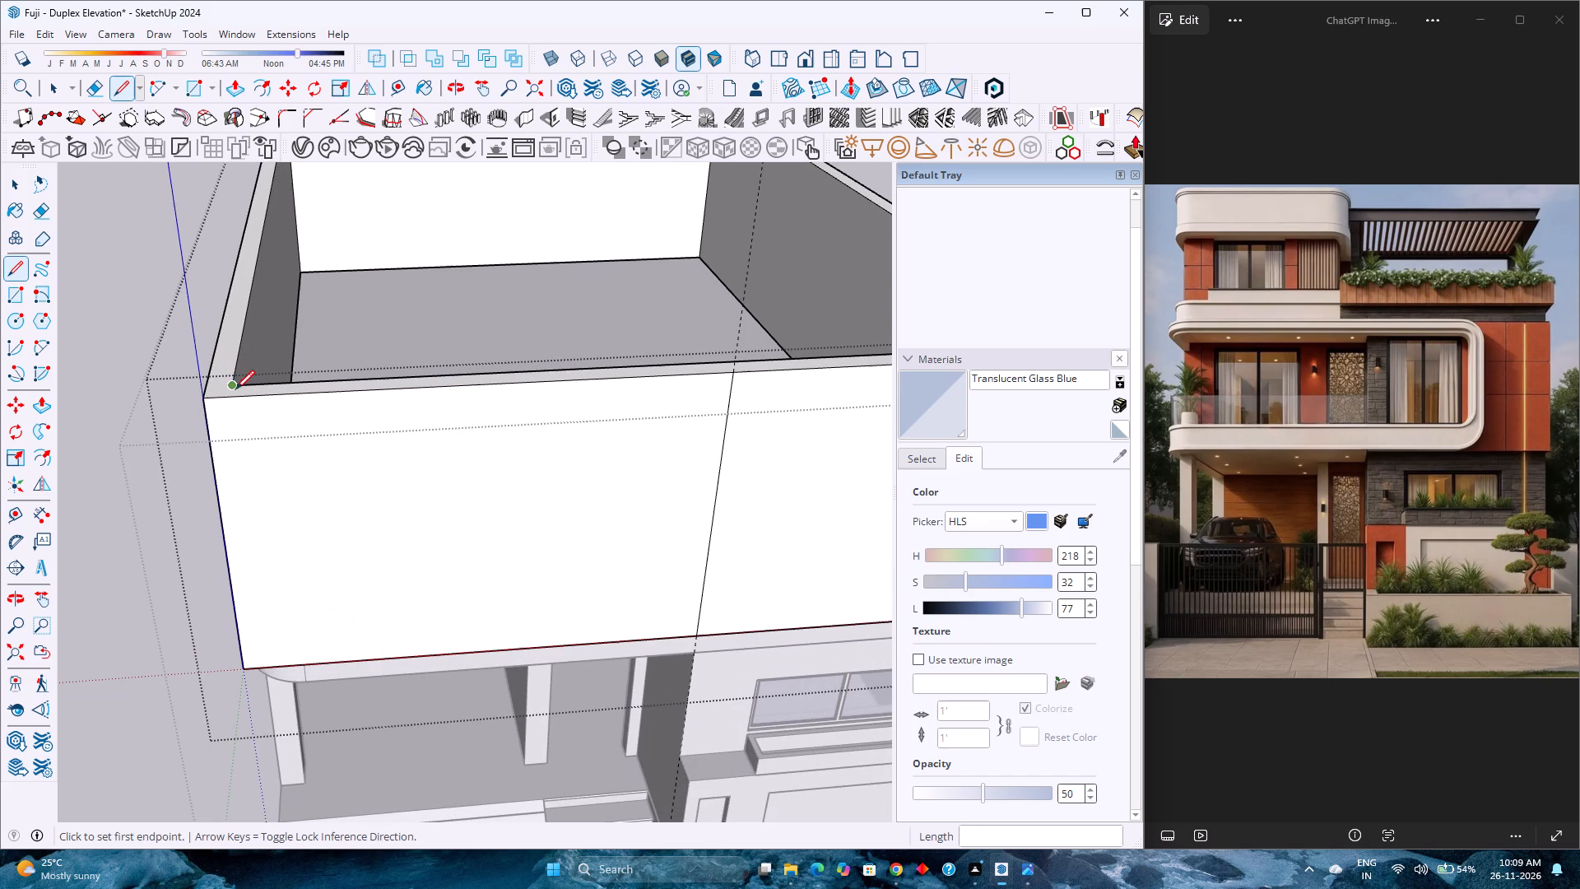
{"action": "middle_click_drag", "start_coordinate": [374, 464], "coordinate": [432, 566]}
{"action": "middle_click", "coordinate": [432, 566]}
{"action": "scroll", "coordinate": [408, 531], "scroll_direction": "down", "scroll_amount": 3}
{"action": "key", "text": "space"}
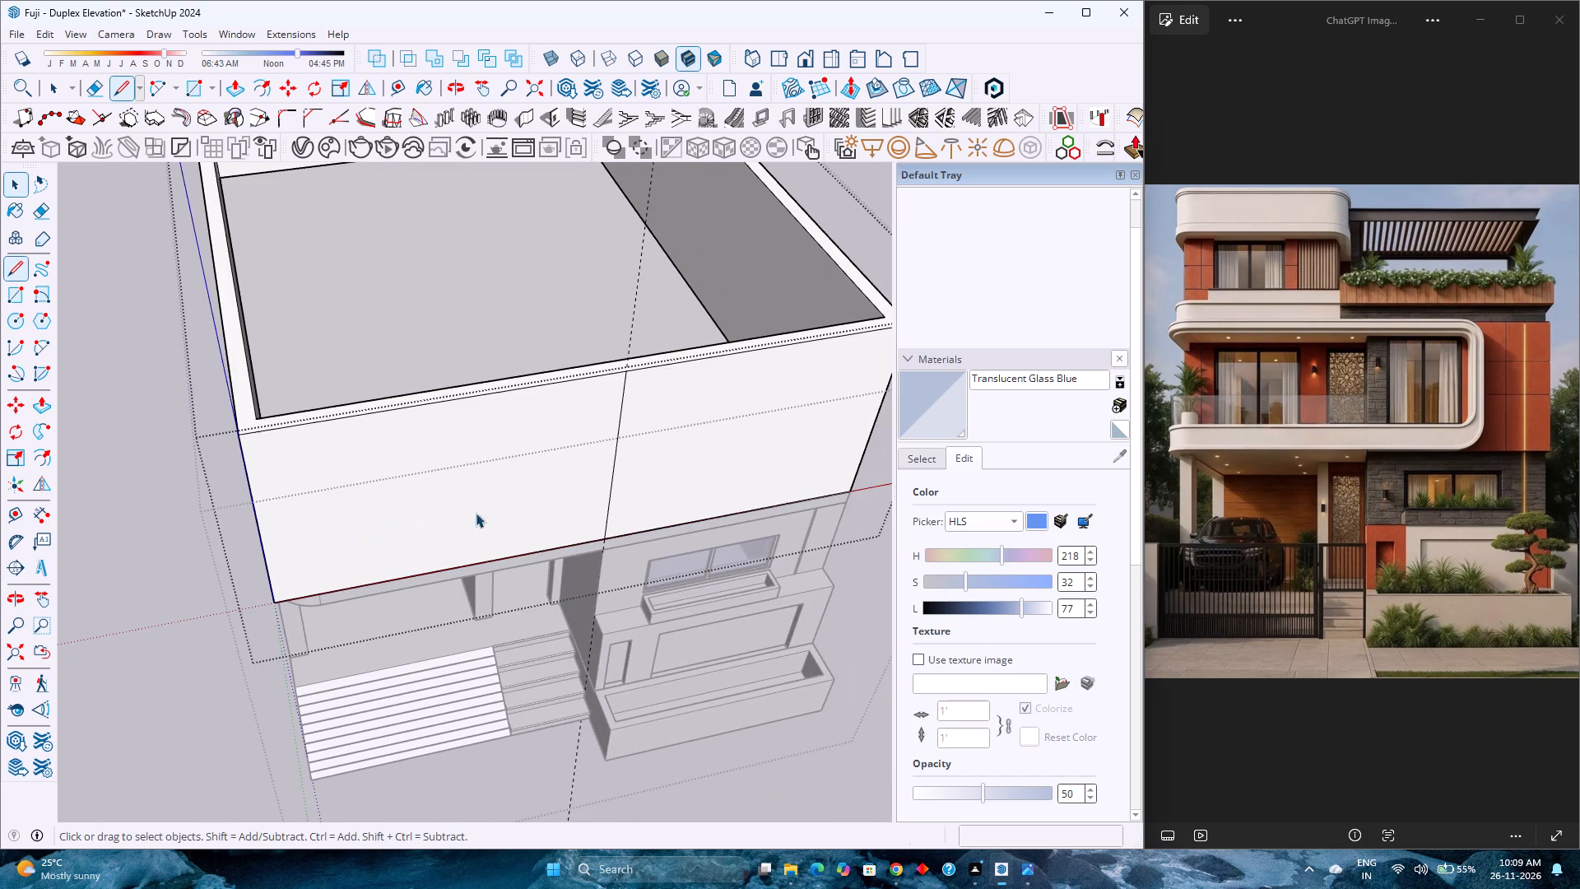
{"action": "middle_click_drag", "start_coordinate": [575, 458], "coordinate": [81, 533]}
{"action": "scroll", "coordinate": [176, 474], "scroll_direction": "up", "scroll_amount": 6}
{"action": "middle_click_drag", "start_coordinate": [278, 444], "coordinate": [290, 458], "text": "shift"}
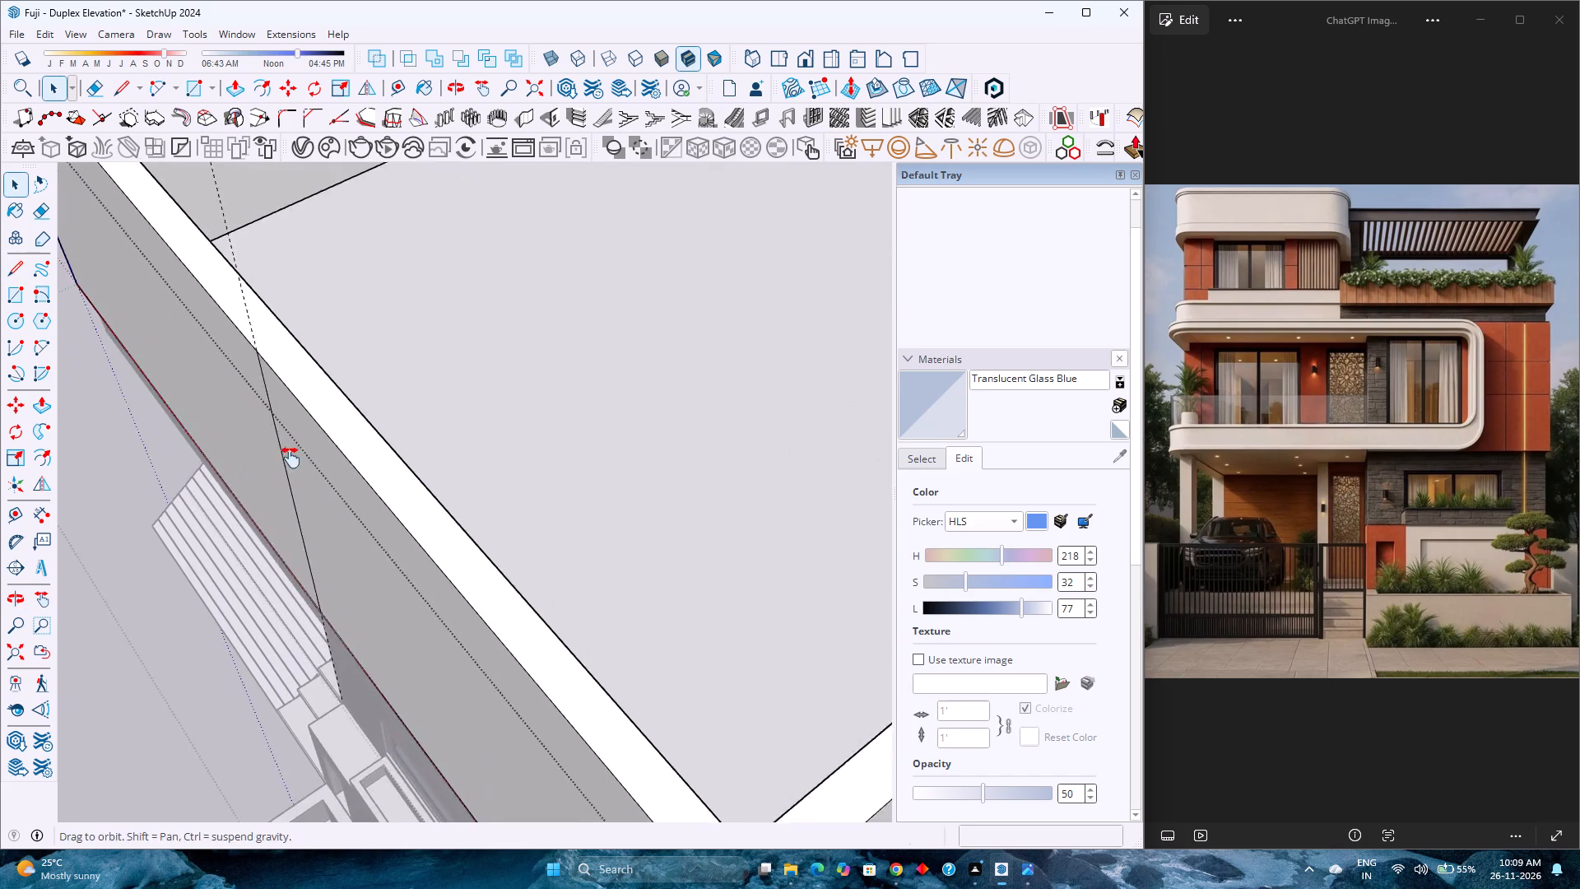
{"action": "middle_click_drag", "start_coordinate": [290, 458], "coordinate": [340, 525], "text": "shift"}
{"action": "scroll", "coordinate": [330, 490], "scroll_direction": "up", "scroll_amount": 2}
{"action": "left_click", "coordinate": [326, 465]}
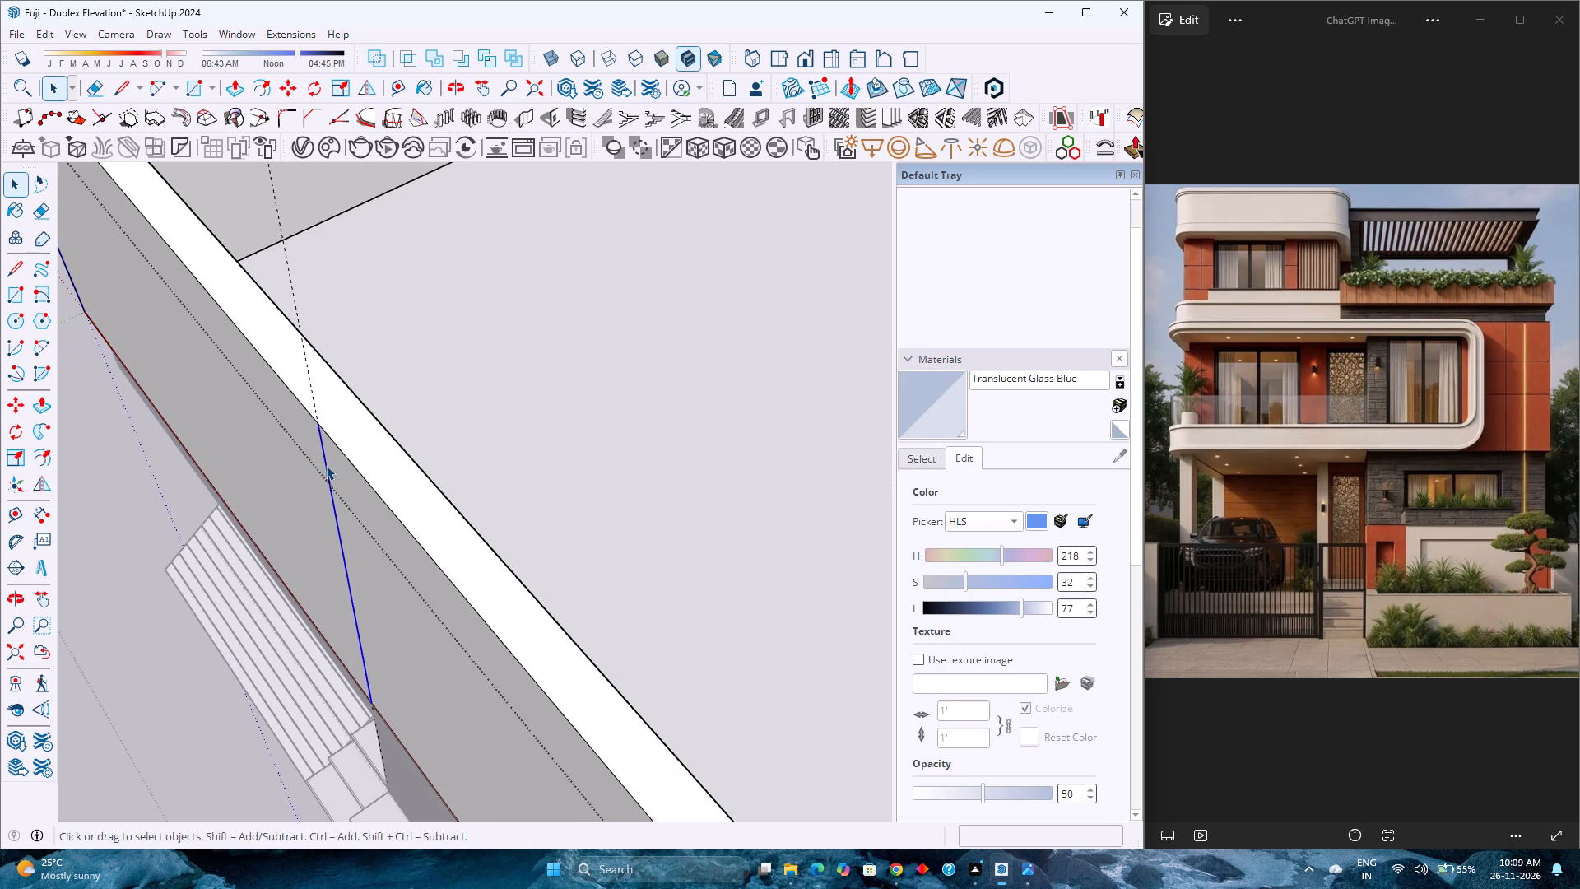
{"action": "key", "text": "m"}
{"action": "left_click", "coordinate": [317, 422]}
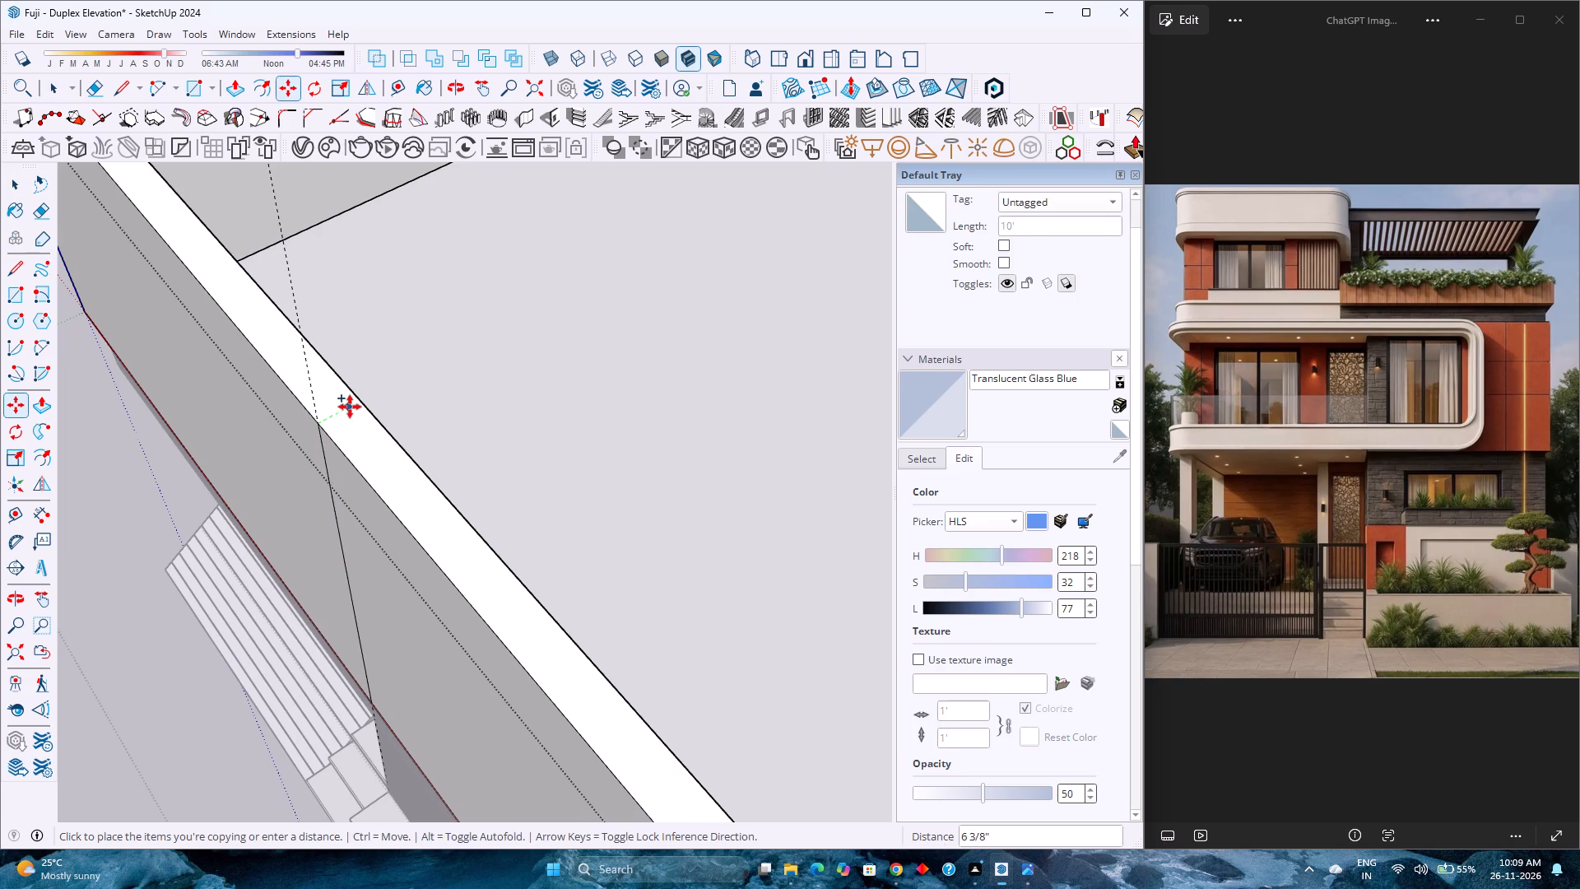
{"action": "left_click", "coordinate": [356, 404]}
{"action": "middle_click_drag", "start_coordinate": [402, 455], "coordinate": [0, 484]}
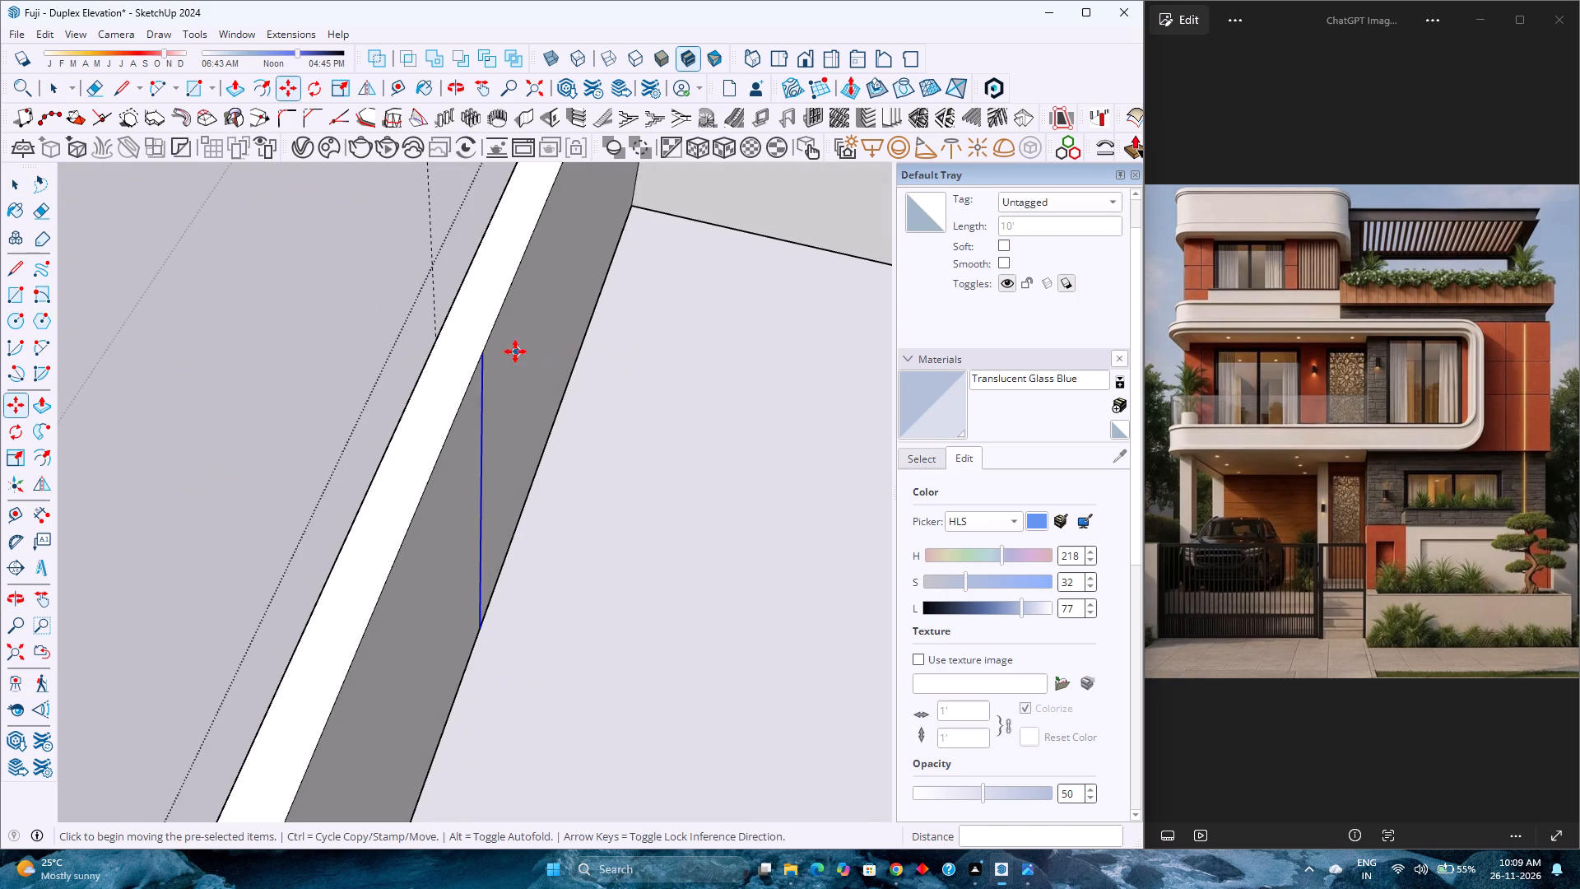
Move the copied line 9" along the red axis on the inner face, away from the porch side.
{"action": "left_click", "coordinate": [483, 356]}
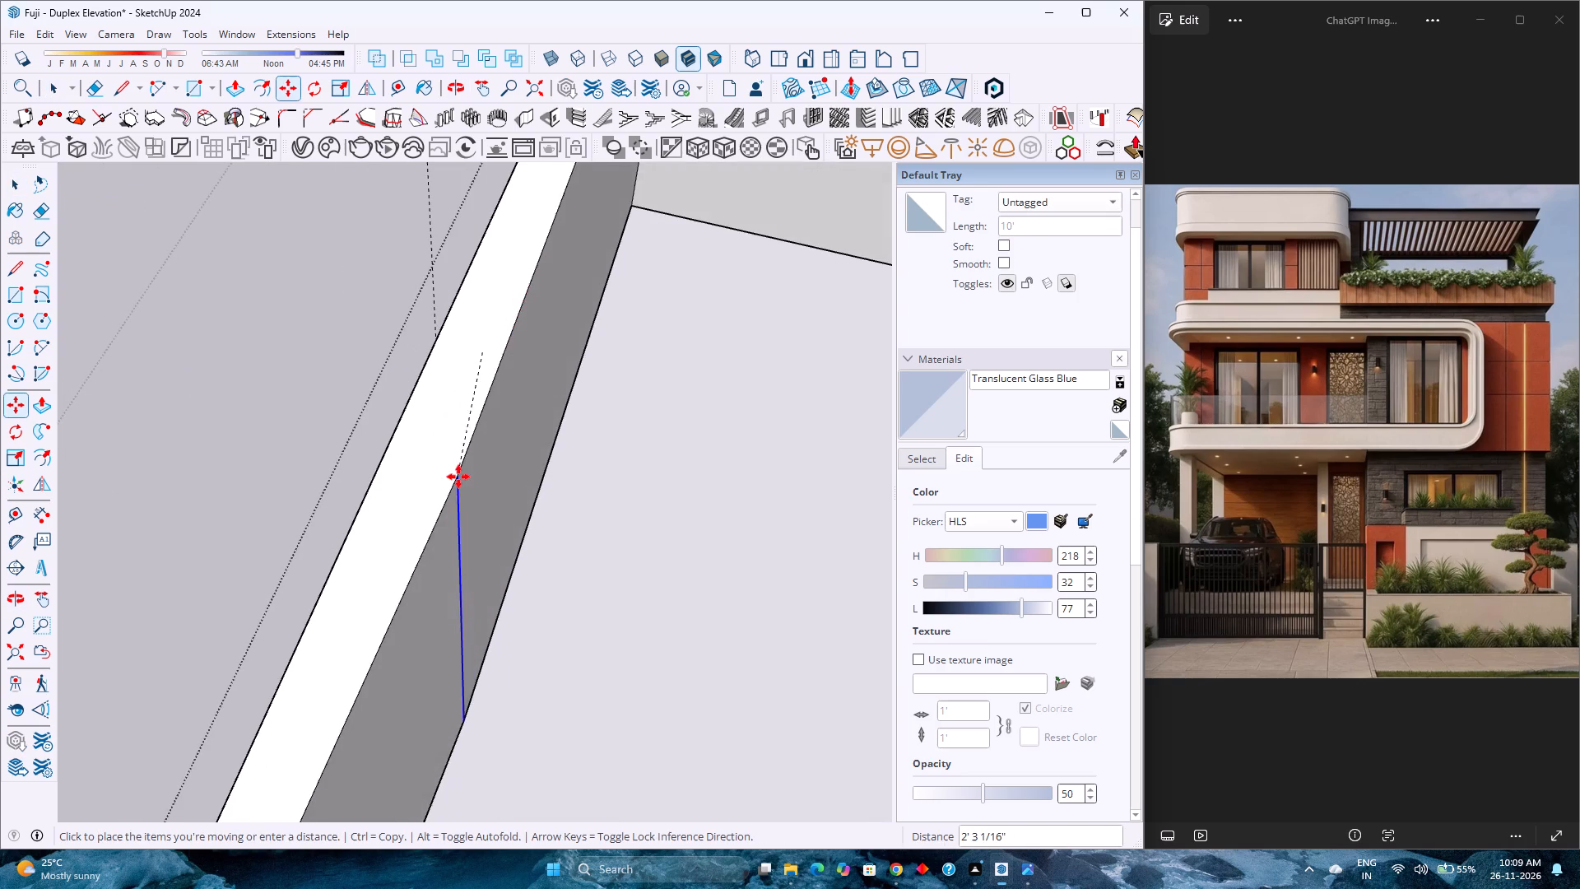
{"action": "key", "text": "Left"}
{"action": "key", "text": "Right"}
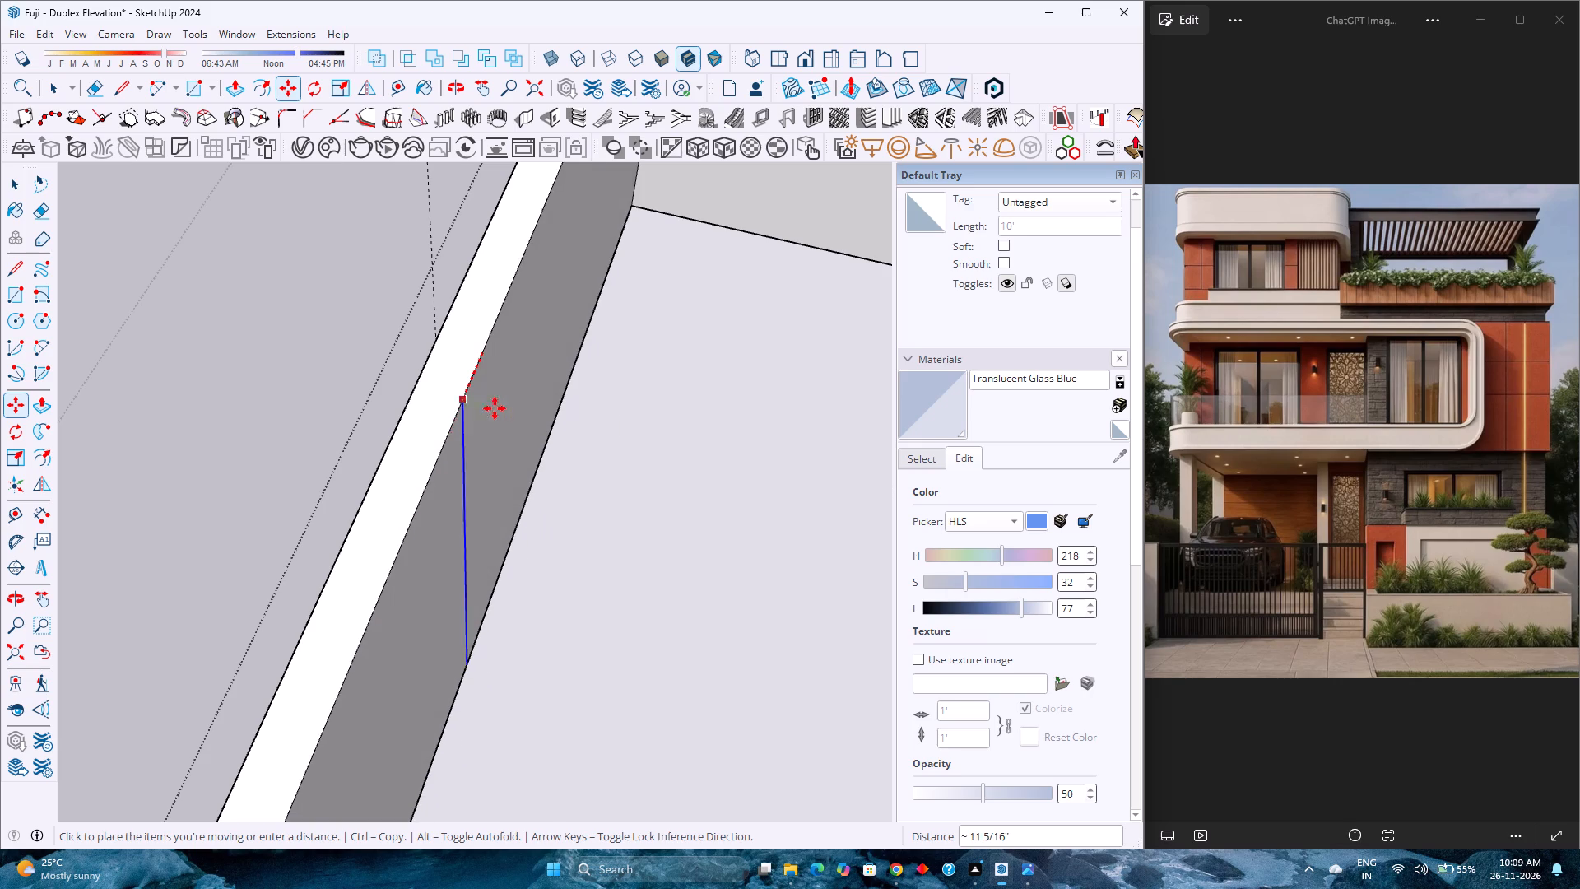
{"action": "key", "text": "9"}
{"action": "key", "text": "Return"}
{"action": "scroll", "coordinate": [455, 438], "scroll_direction": "down", "scroll_amount": 2}
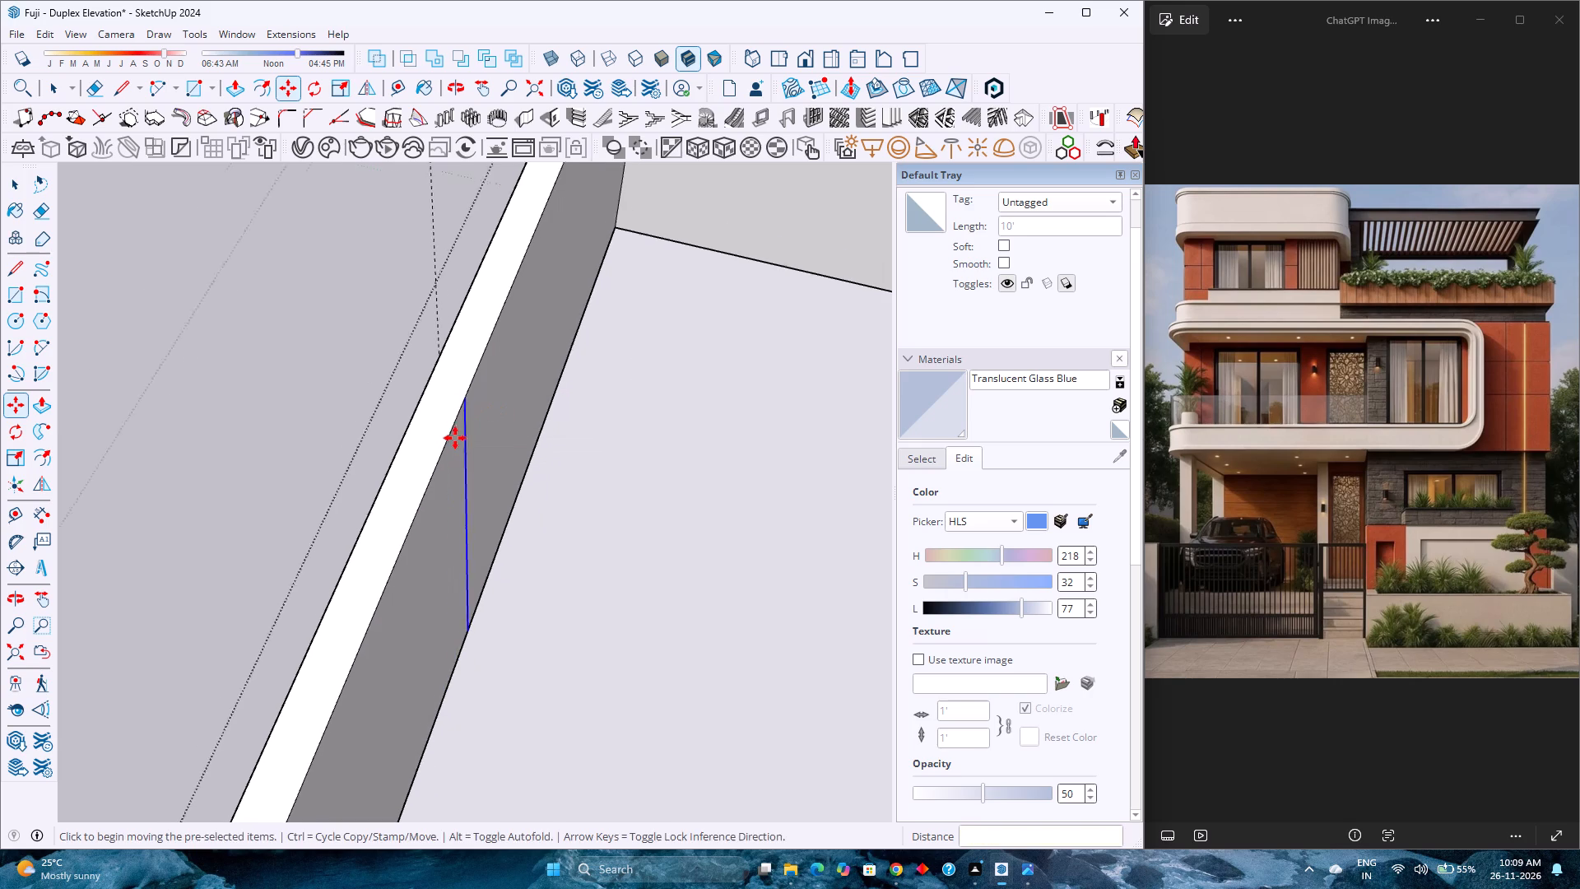
Push/Pull the inner face of the porch-side front wall section 10' into the upper floor.
{"action": "scroll", "coordinate": [455, 438], "scroll_direction": "down", "scroll_amount": 2}
{"action": "key", "text": "p"}
{"action": "scroll", "coordinate": [486, 423], "scroll_direction": "down", "scroll_amount": 3}
{"action": "left_click", "coordinate": [486, 421]}
{"action": "scroll", "coordinate": [546, 444], "scroll_direction": "down", "scroll_amount": 6}
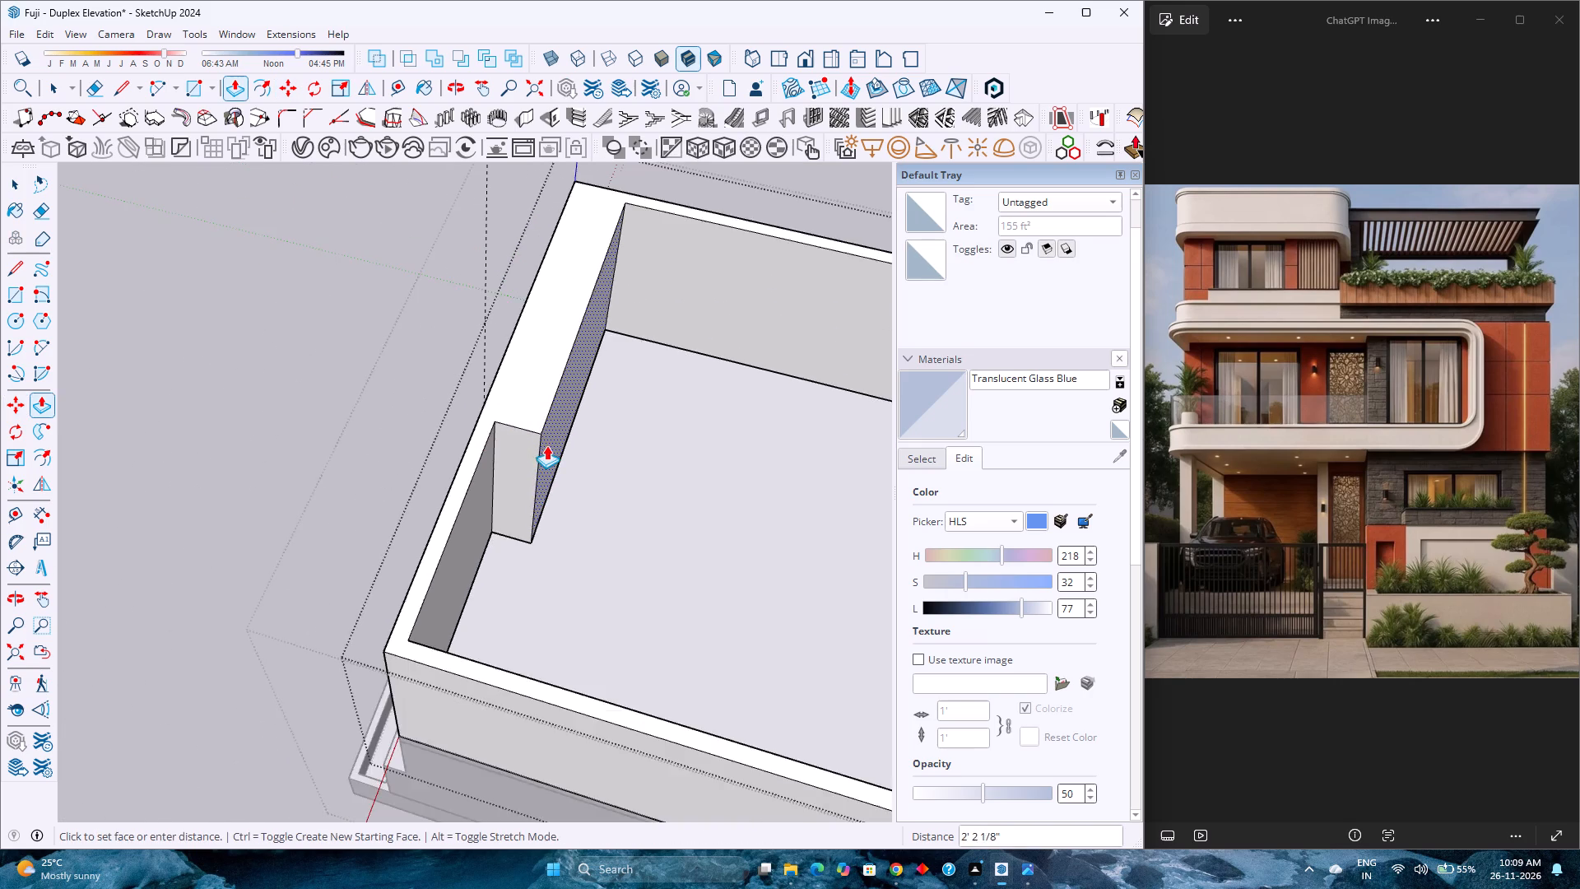
{"action": "scroll", "coordinate": [546, 445], "scroll_direction": "down", "scroll_amount": 3}
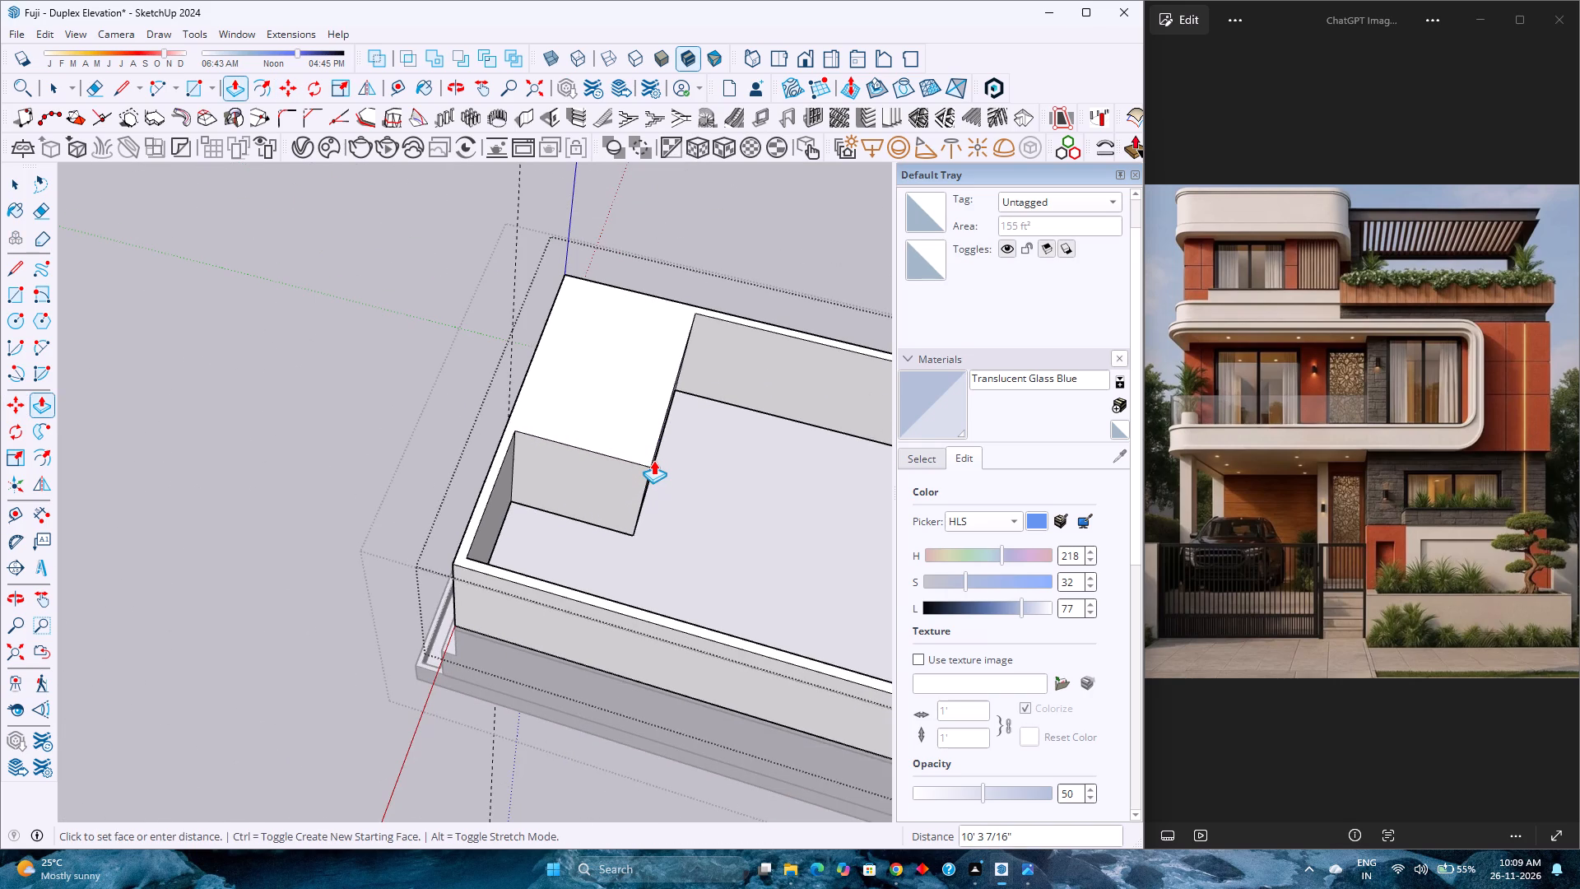
{"action": "type", "text": "10'"}
{"action": "key", "text": "Return"}
{"action": "scroll", "coordinate": [525, 477], "scroll_direction": "down", "scroll_amount": 2}
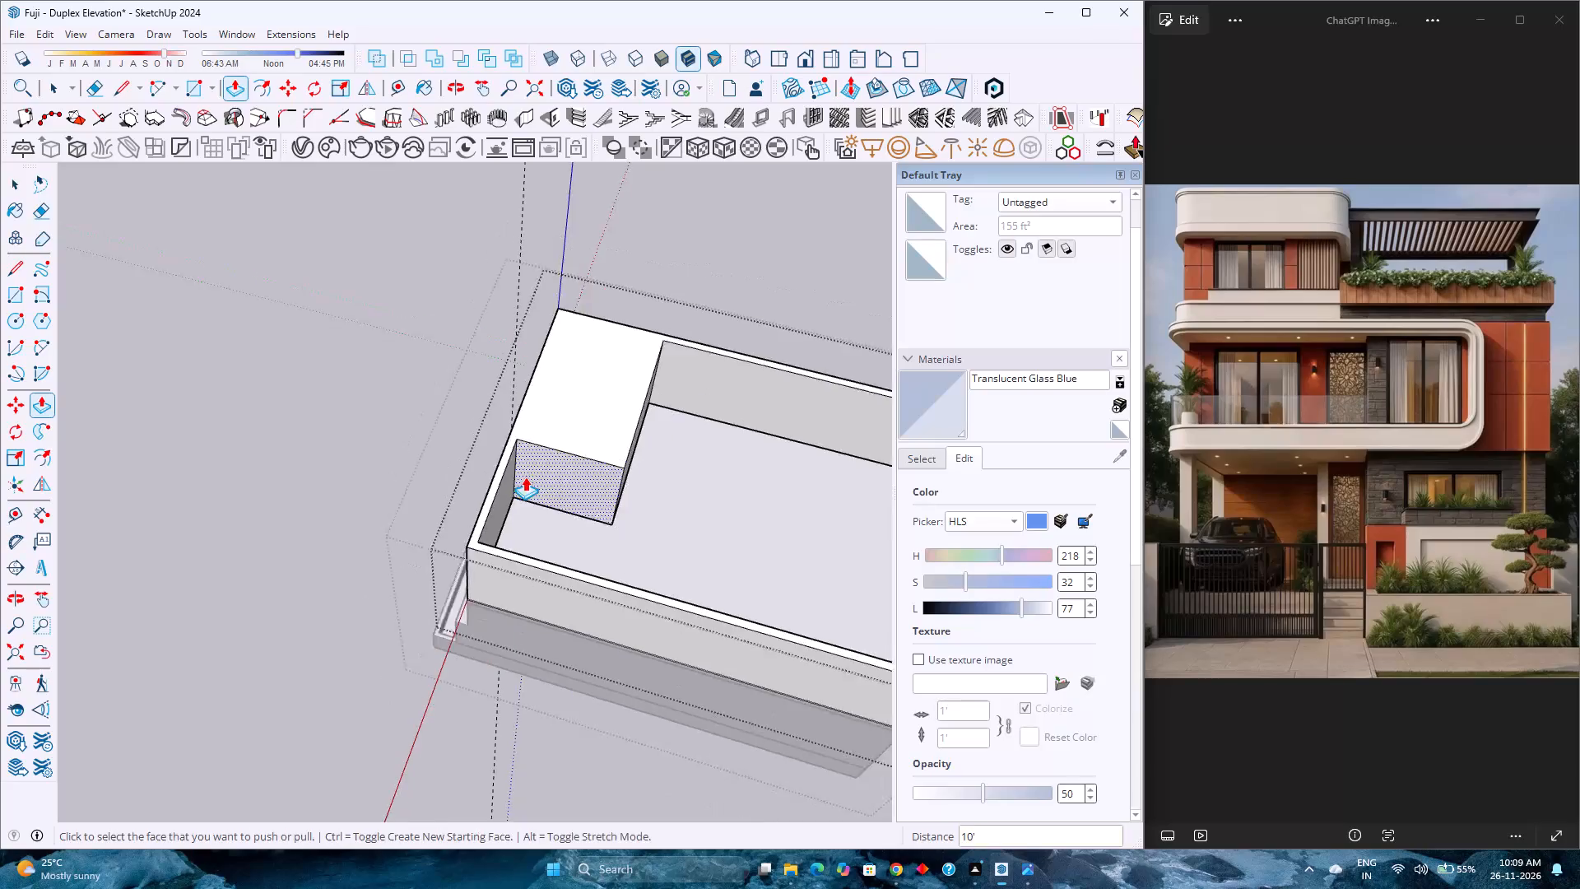
Push the outer face of the porch-side front wall section 10' back to open the balcony recess above the porch.
{"action": "scroll", "coordinate": [525, 477], "scroll_direction": "down", "scroll_amount": 2}
{"action": "middle_click_drag", "start_coordinate": [438, 463], "coordinate": [1034, 437]}
{"action": "scroll", "coordinate": [459, 365], "scroll_direction": "up", "scroll_amount": 7}
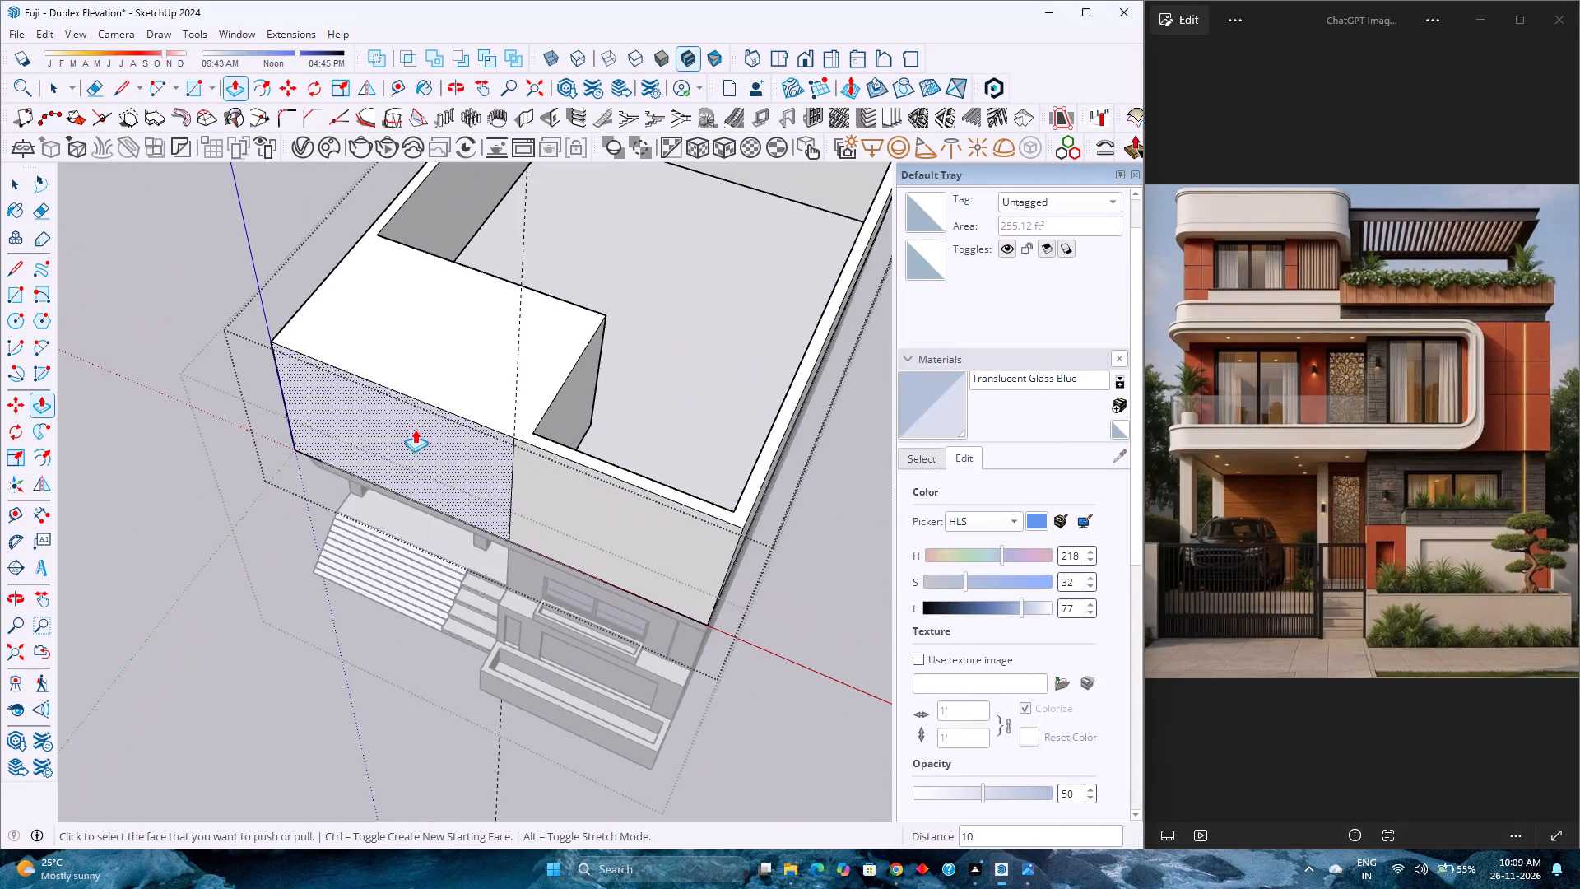
{"action": "left_click", "coordinate": [414, 429]}
{"action": "type", "text": "10'"}
{"action": "key", "text": "Return"}
{"action": "scroll", "coordinate": [458, 375], "scroll_direction": "down", "scroll_amount": 3}
Delete the vertical guide beside the door corner and close the upper-floor wall group.
{"action": "key", "text": "space"}
{"action": "middle_click_drag", "start_coordinate": [337, 553], "coordinate": [532, 377]}
{"action": "middle_click", "coordinate": [532, 377]}
{"action": "left_click_drag", "start_coordinate": [602, 686], "coordinate": [407, 687]}
{"action": "key", "text": "Delete"}
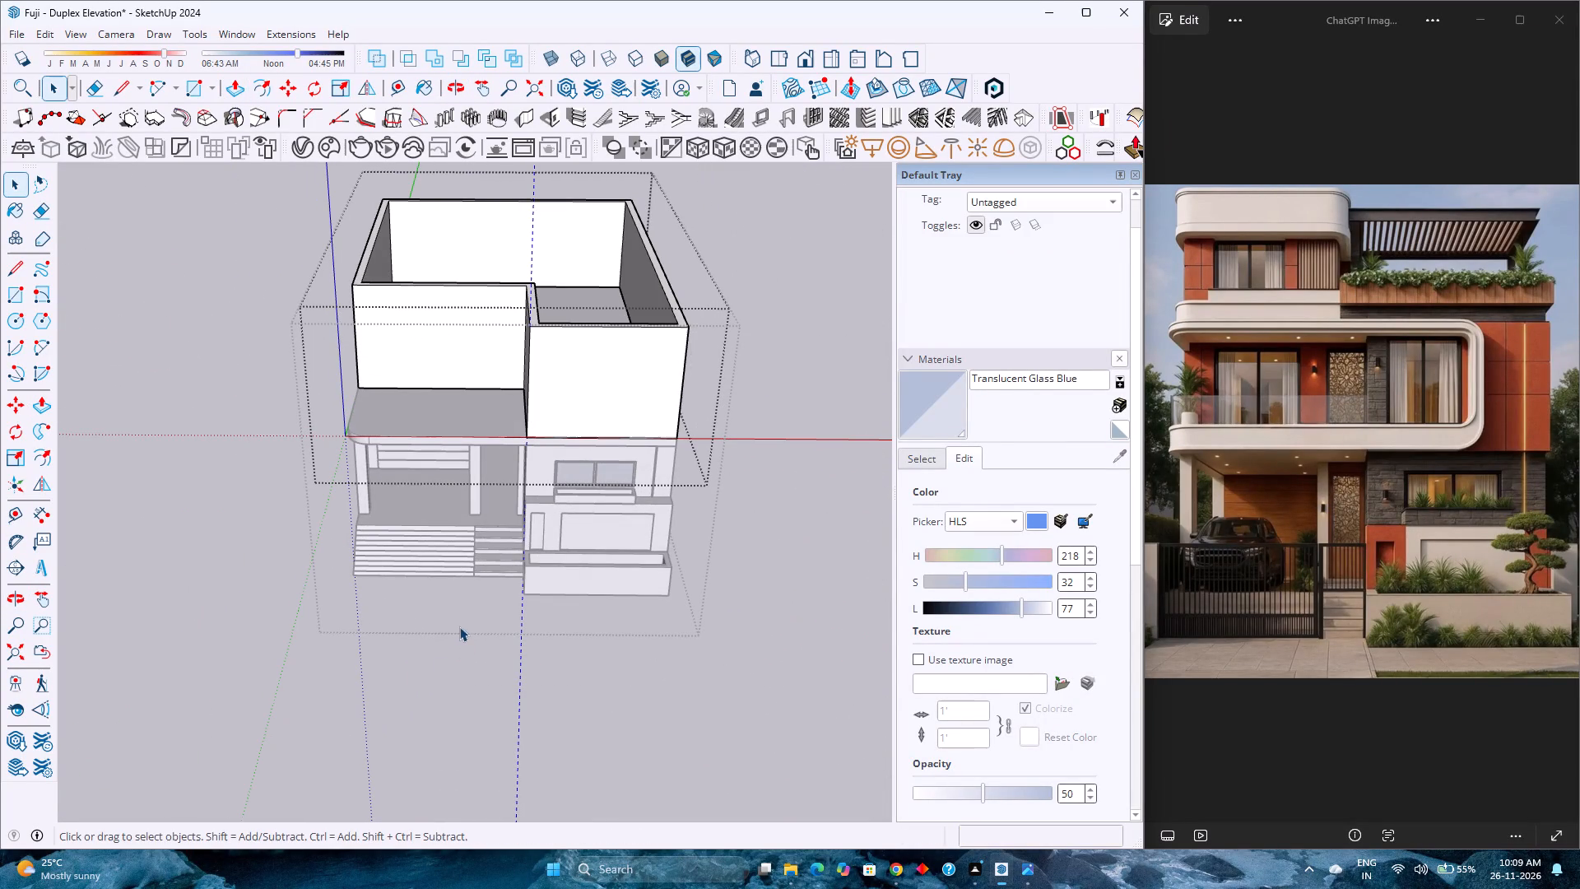
{"action": "middle_click_drag", "start_coordinate": [490, 598], "coordinate": [575, 465]}
{"action": "scroll", "coordinate": [581, 463], "scroll_direction": "down", "scroll_amount": 2}
{"action": "scroll", "coordinate": [554, 423], "scroll_direction": "up", "scroll_amount": 1}
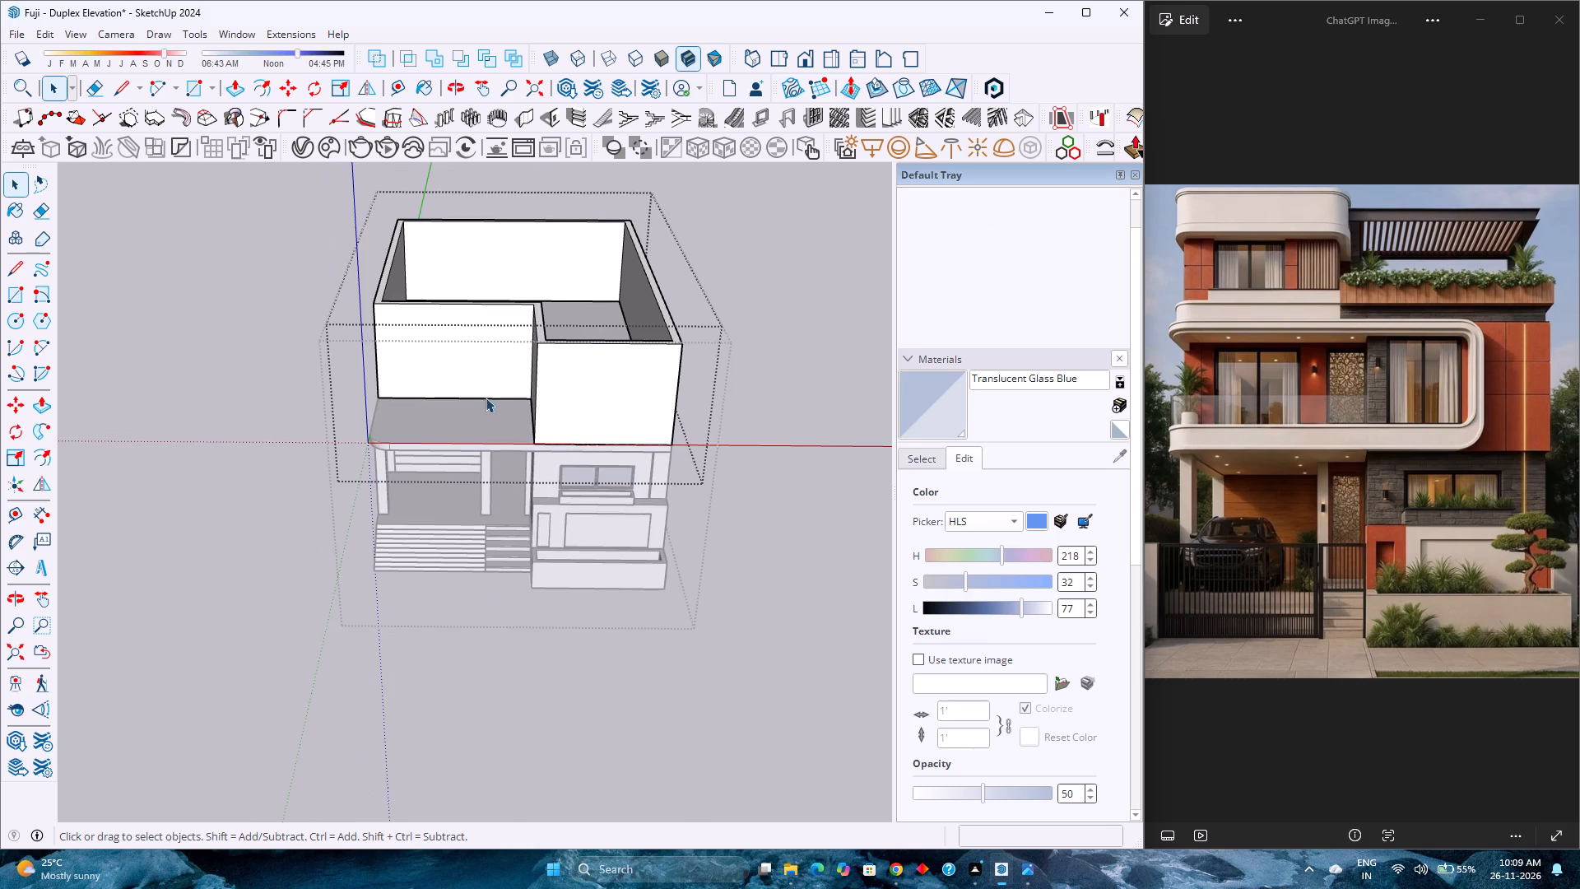
{"action": "scroll", "coordinate": [486, 397], "scroll_direction": "up", "scroll_amount": 1}
{"action": "scroll", "coordinate": [487, 397], "scroll_direction": "down", "scroll_amount": 4}
{"action": "middle_click_drag", "start_coordinate": [491, 395], "coordinate": [538, 227]}
{"action": "left_click", "coordinate": [715, 312]}
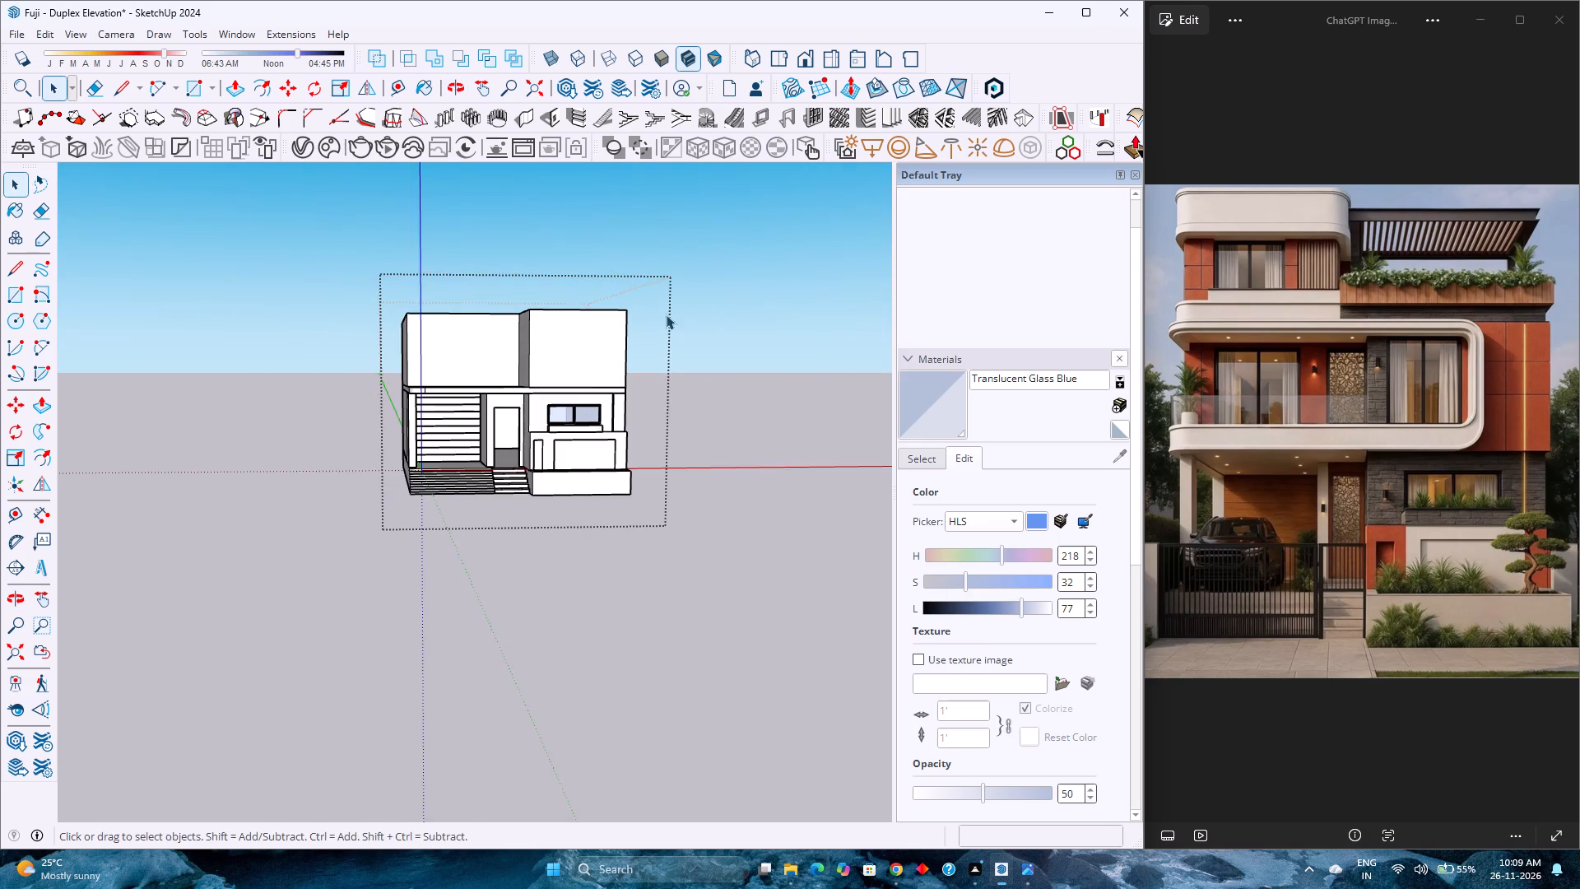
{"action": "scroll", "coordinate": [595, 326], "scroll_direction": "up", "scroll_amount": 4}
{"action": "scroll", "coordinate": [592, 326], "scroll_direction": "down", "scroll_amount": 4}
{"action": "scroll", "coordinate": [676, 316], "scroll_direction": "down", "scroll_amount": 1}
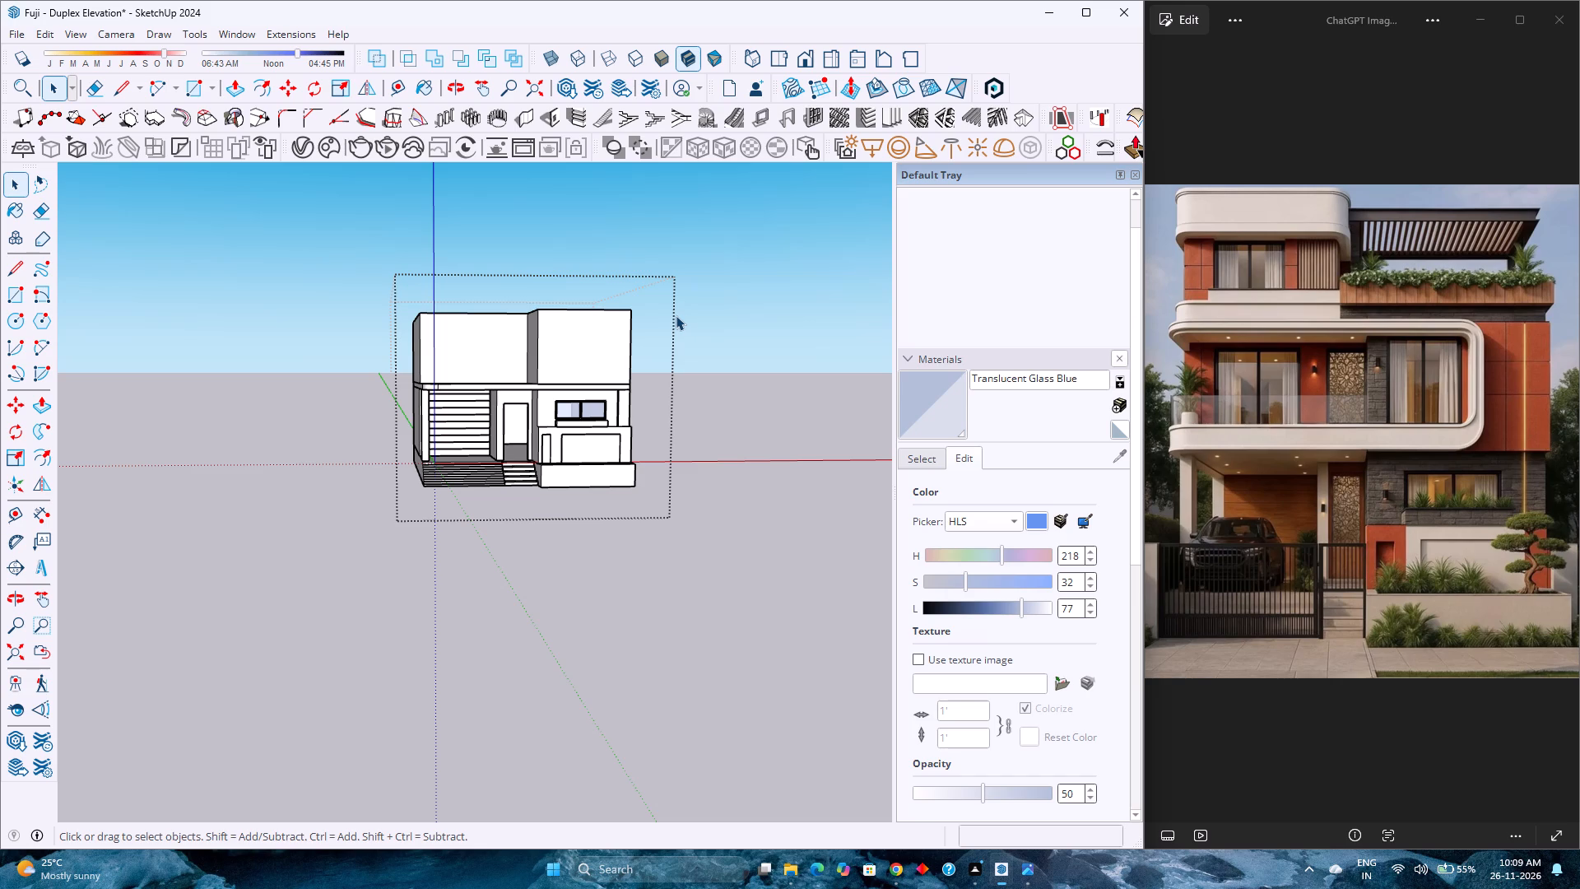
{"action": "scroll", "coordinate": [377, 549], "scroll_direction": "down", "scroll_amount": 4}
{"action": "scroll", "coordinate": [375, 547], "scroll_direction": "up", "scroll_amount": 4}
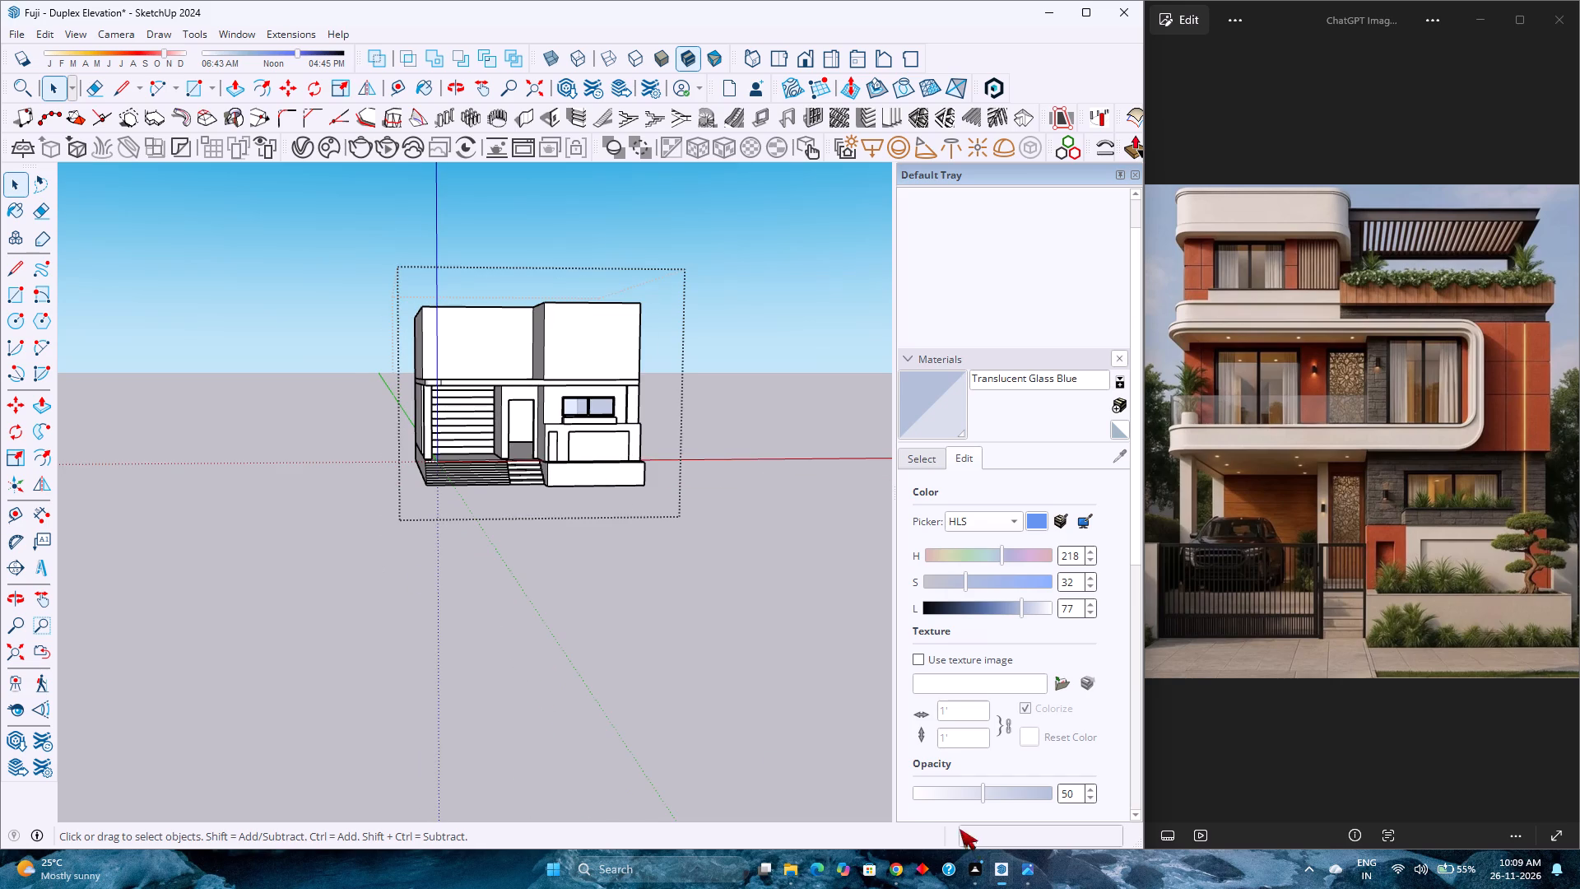
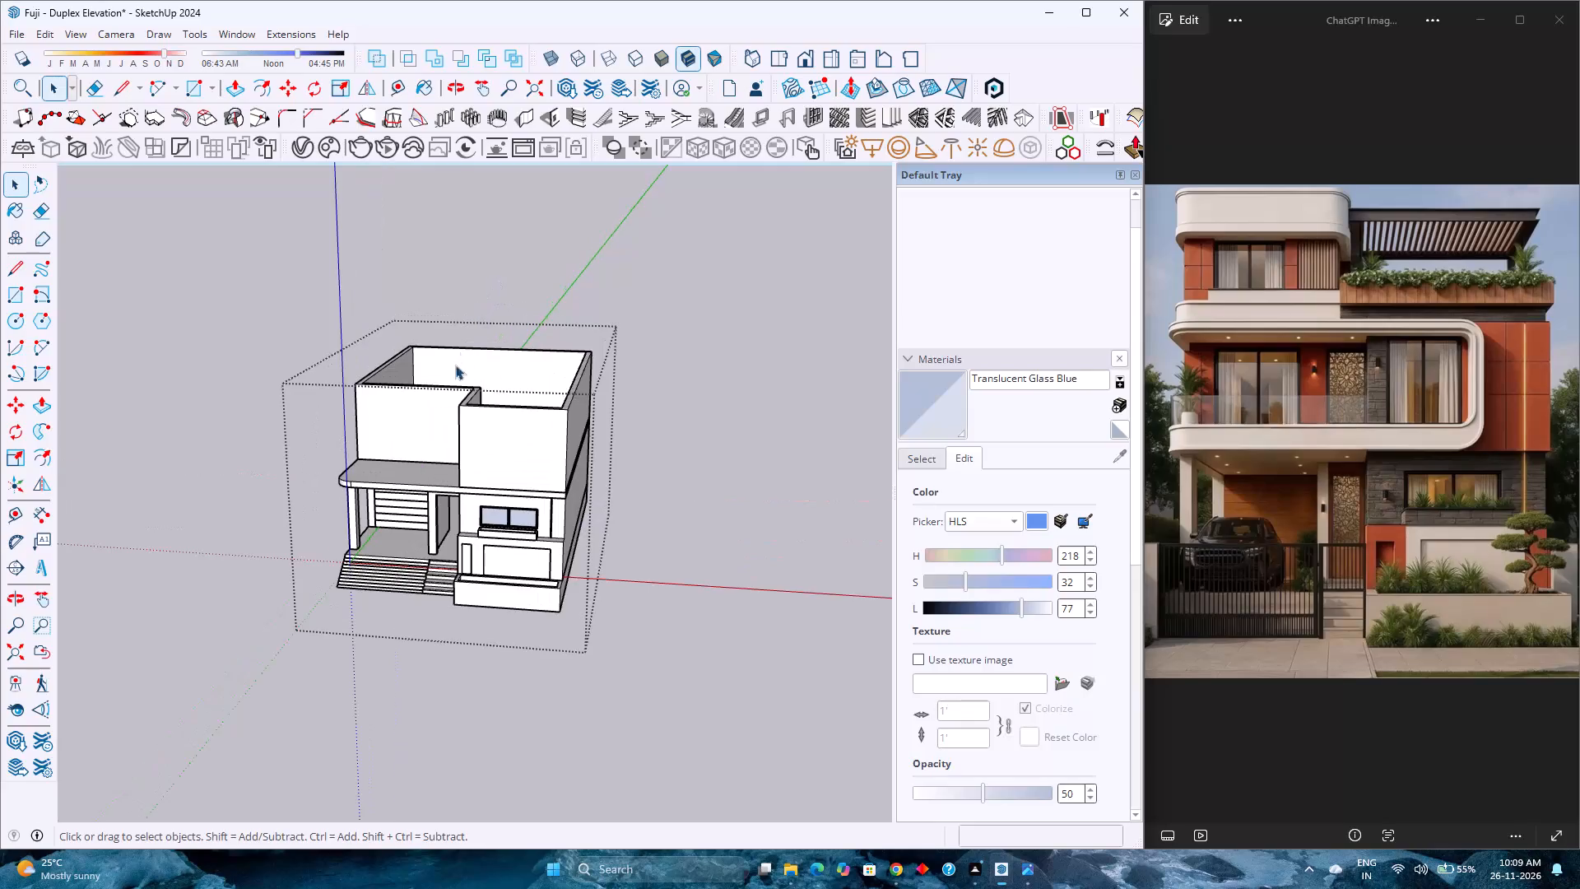
Examine the house's front elevation, comparing the recessed upper-floor walls above the porch with the reference image.
{"action": "middle_click_drag", "start_coordinate": [442, 454], "coordinate": [482, 315]}
{"action": "middle_click", "coordinate": [482, 315]}
{"action": "scroll", "coordinate": [530, 466], "scroll_direction": "up", "scroll_amount": 3}
{"action": "scroll", "coordinate": [530, 466], "scroll_direction": "down", "scroll_amount": 3}
{"action": "scroll", "coordinate": [530, 466], "scroll_direction": "up", "scroll_amount": 2}
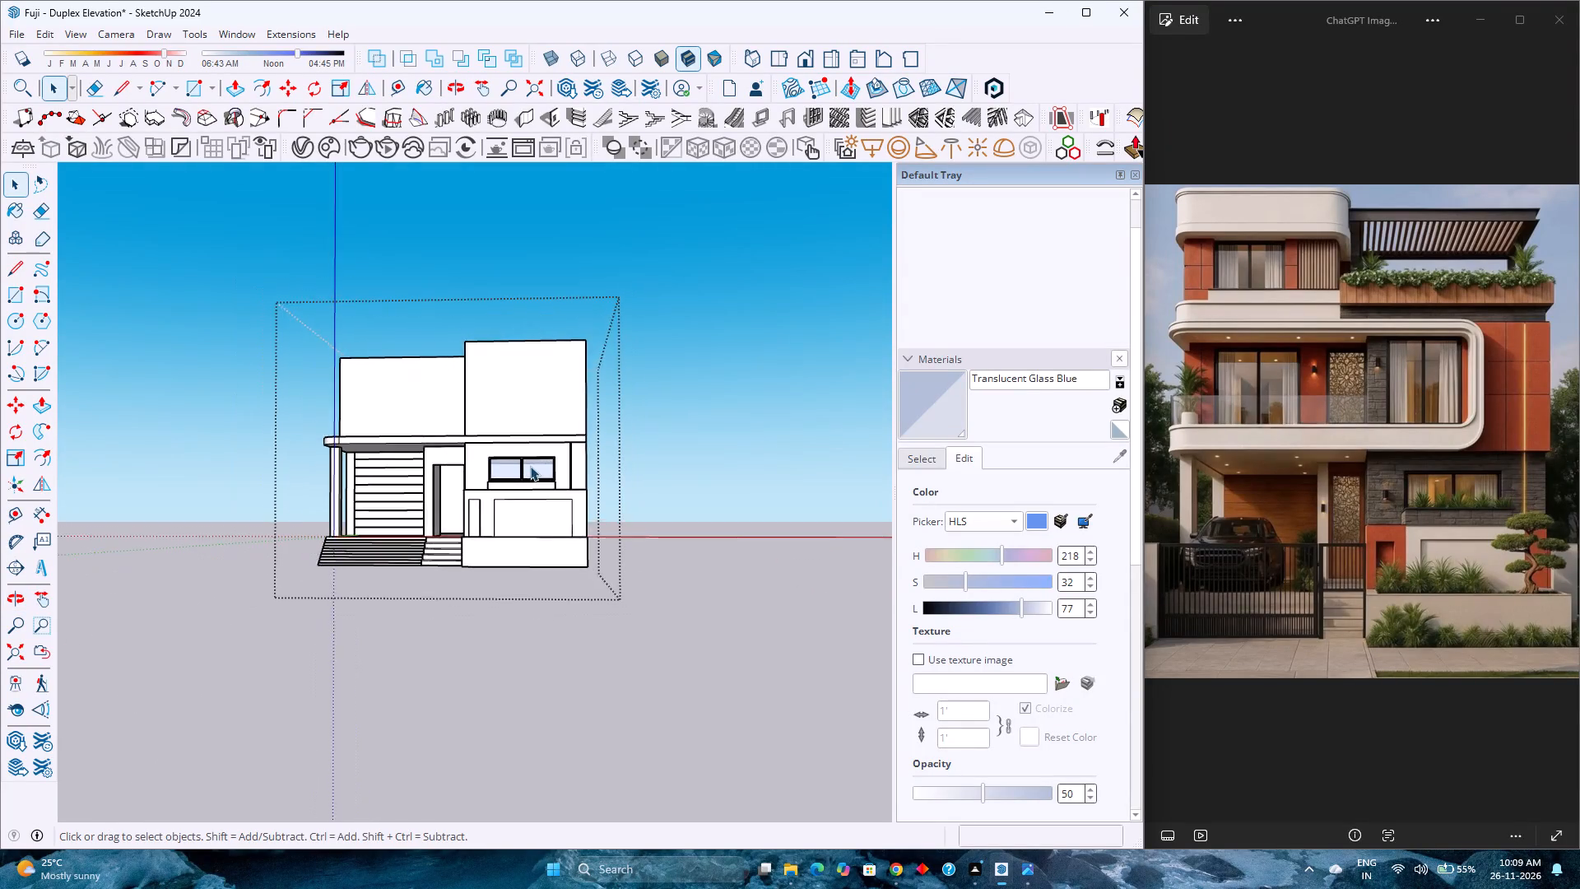
{"action": "scroll", "coordinate": [530, 466], "scroll_direction": "down", "scroll_amount": 3}
{"action": "scroll", "coordinate": [530, 466], "scroll_direction": "up", "scroll_amount": 2}
{"action": "scroll", "coordinate": [530, 466], "scroll_direction": "down", "scroll_amount": 3}
{"action": "scroll", "coordinate": [530, 466], "scroll_direction": "up", "scroll_amount": 3}
{"action": "scroll", "coordinate": [528, 466], "scroll_direction": "down", "scroll_amount": 3}
{"action": "scroll", "coordinate": [528, 466], "scroll_direction": "up", "scroll_amount": 4}
{"action": "scroll", "coordinate": [528, 466], "scroll_direction": "down", "scroll_amount": 3}
{"action": "scroll", "coordinate": [528, 466], "scroll_direction": "up", "scroll_amount": 3}
{"action": "scroll", "coordinate": [527, 466], "scroll_direction": "down", "scroll_amount": 3}
{"action": "scroll", "coordinate": [527, 466], "scroll_direction": "up", "scroll_amount": 3}
{"action": "scroll", "coordinate": [527, 466], "scroll_direction": "down", "scroll_amount": 3}
{"action": "scroll", "coordinate": [527, 466], "scroll_direction": "up", "scroll_amount": 2}
{"action": "scroll", "coordinate": [522, 461], "scroll_direction": "down", "scroll_amount": 3}
{"action": "scroll", "coordinate": [522, 461], "scroll_direction": "up", "scroll_amount": 3}
{"action": "scroll", "coordinate": [522, 461], "scroll_direction": "down", "scroll_amount": 3}
{"action": "scroll", "coordinate": [522, 461], "scroll_direction": "up", "scroll_amount": 3}
{"action": "scroll", "coordinate": [522, 461], "scroll_direction": "down", "scroll_amount": 4}
{"action": "scroll", "coordinate": [522, 461], "scroll_direction": "up", "scroll_amount": 5}
{"action": "scroll", "coordinate": [521, 458], "scroll_direction": "down", "scroll_amount": 4}
{"action": "scroll", "coordinate": [521, 458], "scroll_direction": "up", "scroll_amount": 4}
{"action": "scroll", "coordinate": [521, 458], "scroll_direction": "down", "scroll_amount": 5}
{"action": "scroll", "coordinate": [521, 458], "scroll_direction": "up", "scroll_amount": 4}
{"action": "scroll", "coordinate": [521, 458], "scroll_direction": "down", "scroll_amount": 4}
{"action": "scroll", "coordinate": [521, 458], "scroll_direction": "up", "scroll_amount": 4}
{"action": "scroll", "coordinate": [521, 458], "scroll_direction": "down", "scroll_amount": 4}
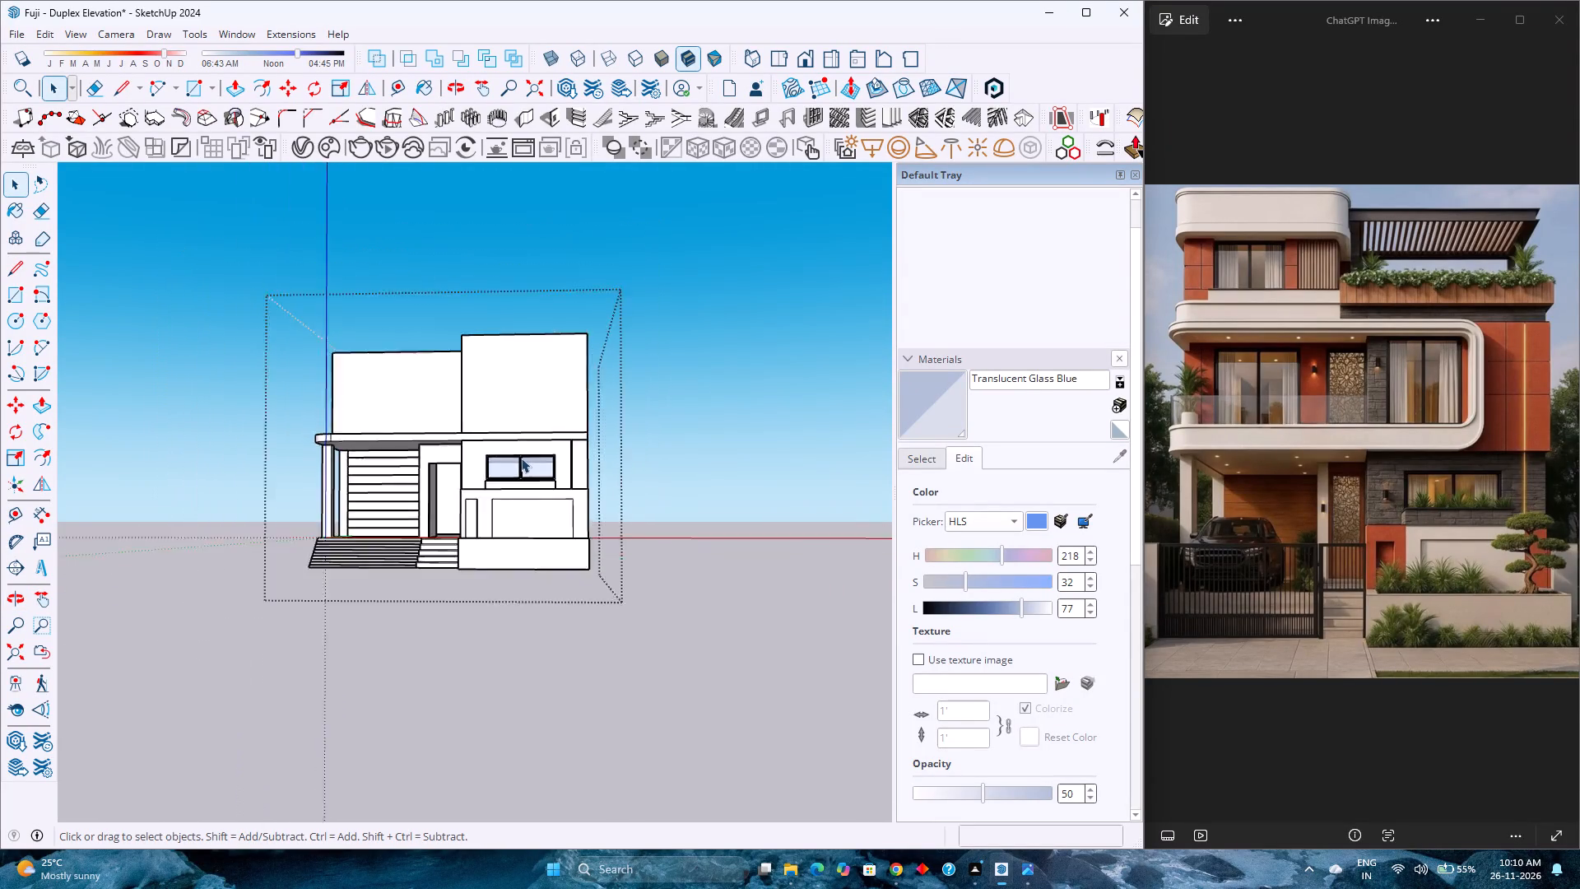
{"action": "scroll", "coordinate": [521, 458], "scroll_direction": "up", "scroll_amount": 3}
{"action": "scroll", "coordinate": [521, 457], "scroll_direction": "down", "scroll_amount": 4}
{"action": "scroll", "coordinate": [521, 457], "scroll_direction": "up", "scroll_amount": 3}
{"action": "scroll", "coordinate": [518, 459], "scroll_direction": "down", "scroll_amount": 4}
{"action": "scroll", "coordinate": [518, 459], "scroll_direction": "up", "scroll_amount": 2}
{"action": "scroll", "coordinate": [518, 459], "scroll_direction": "down", "scroll_amount": 4}
{"action": "scroll", "coordinate": [518, 459], "scroll_direction": "up", "scroll_amount": 4}
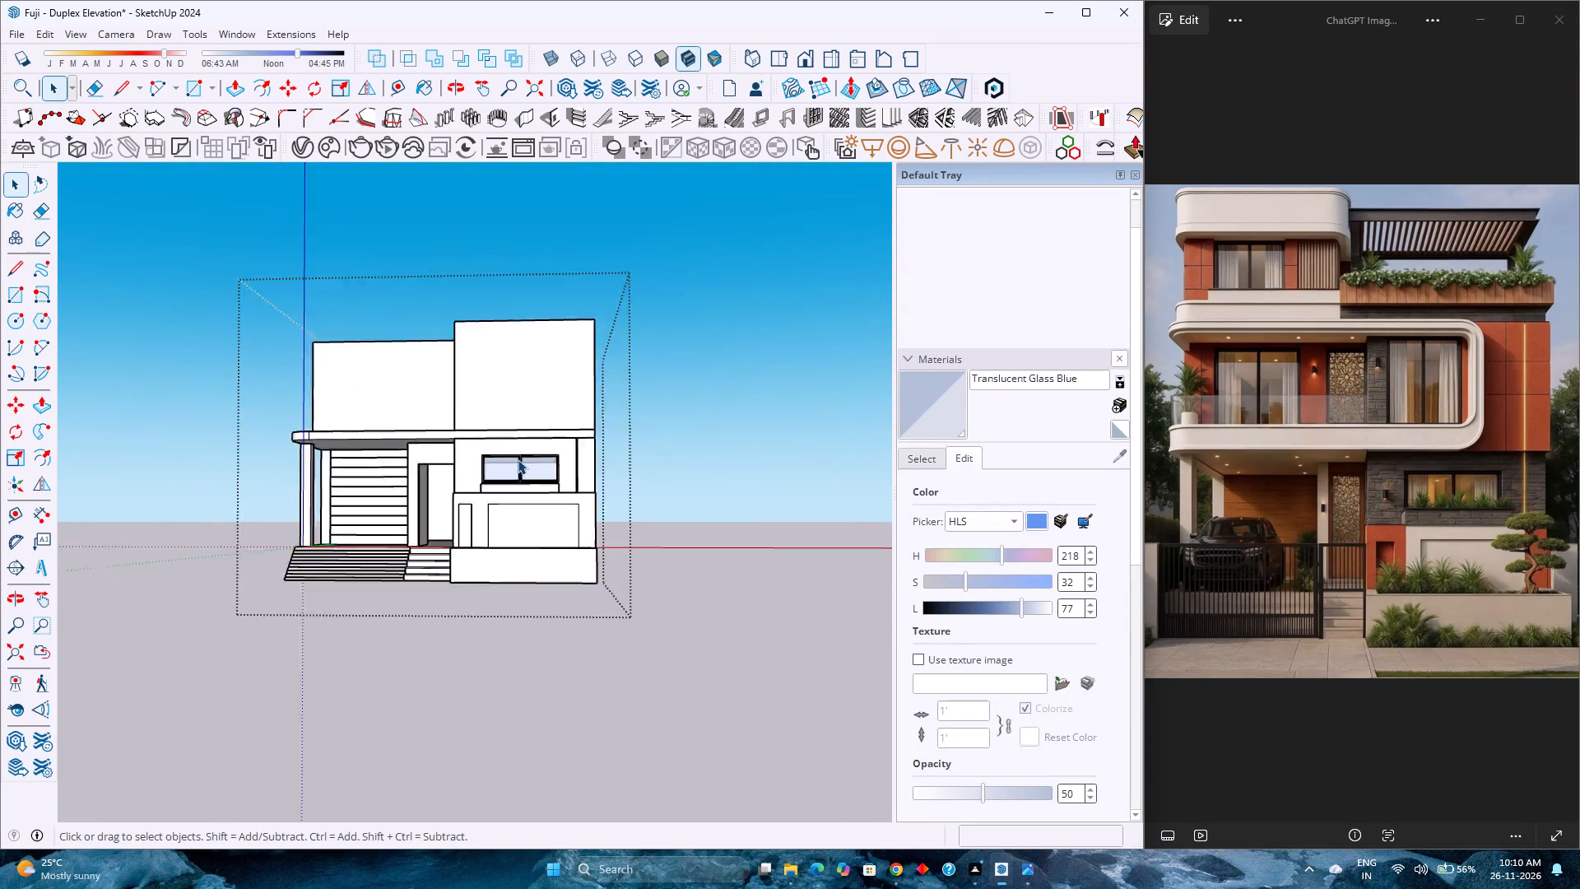
{"action": "scroll", "coordinate": [518, 459], "scroll_direction": "down", "scroll_amount": 3}
{"action": "scroll", "coordinate": [518, 459], "scroll_direction": "up", "scroll_amount": 4}
{"action": "scroll", "coordinate": [518, 459], "scroll_direction": "down", "scroll_amount": 3}
{"action": "scroll", "coordinate": [518, 459], "scroll_direction": "up", "scroll_amount": 4}
{"action": "scroll", "coordinate": [518, 459], "scroll_direction": "down", "scroll_amount": 4}
{"action": "scroll", "coordinate": [518, 459], "scroll_direction": "up", "scroll_amount": 4}
{"action": "scroll", "coordinate": [518, 459], "scroll_direction": "down", "scroll_amount": 3}
{"action": "scroll", "coordinate": [518, 459], "scroll_direction": "up", "scroll_amount": 4}
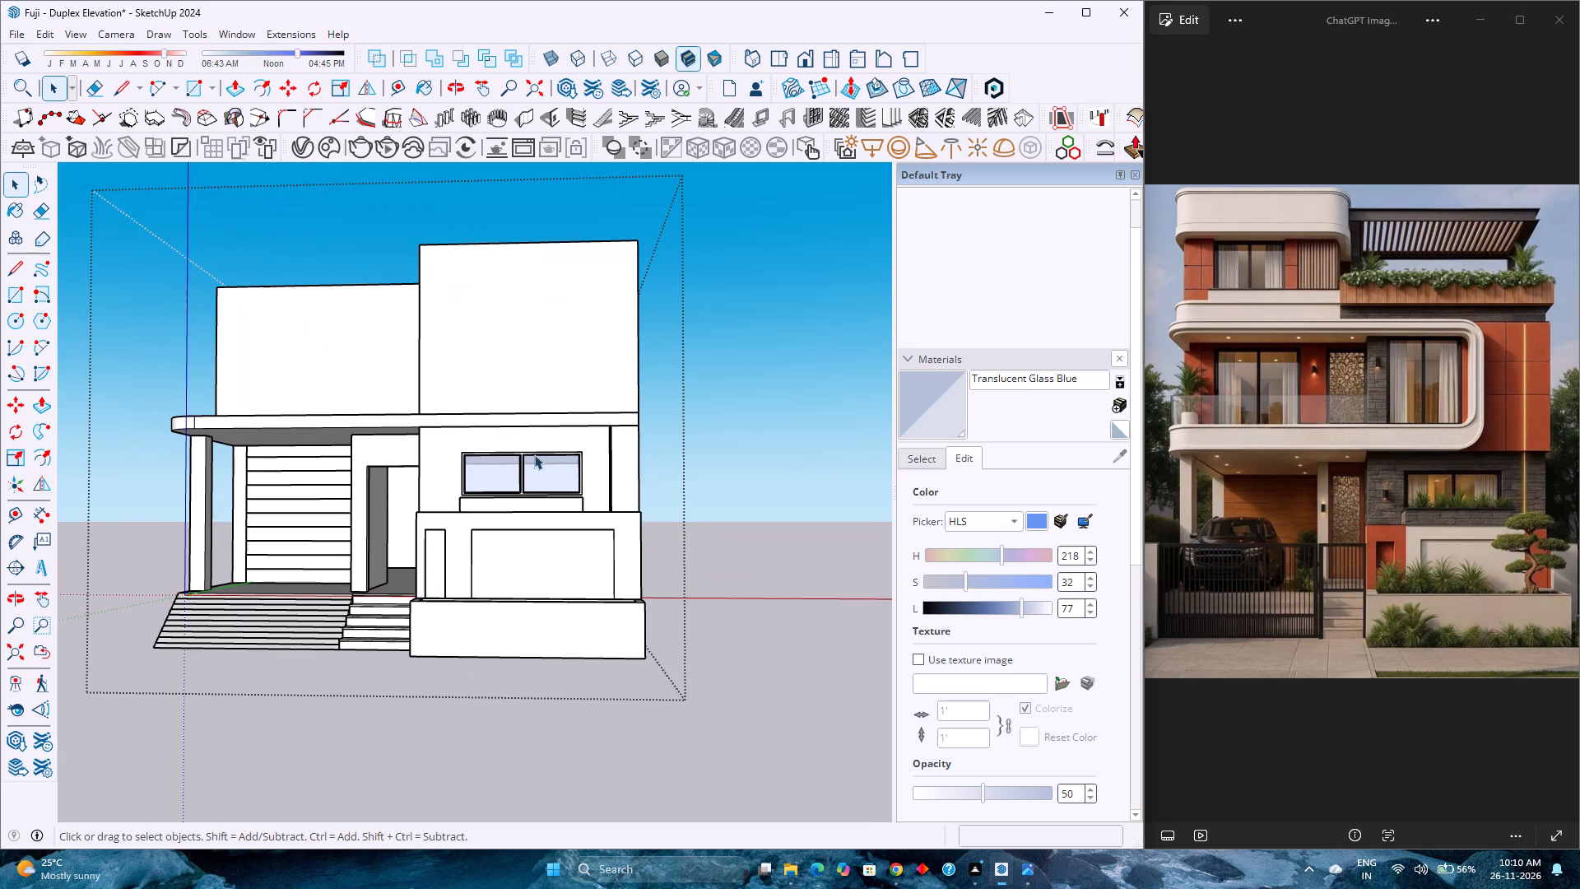
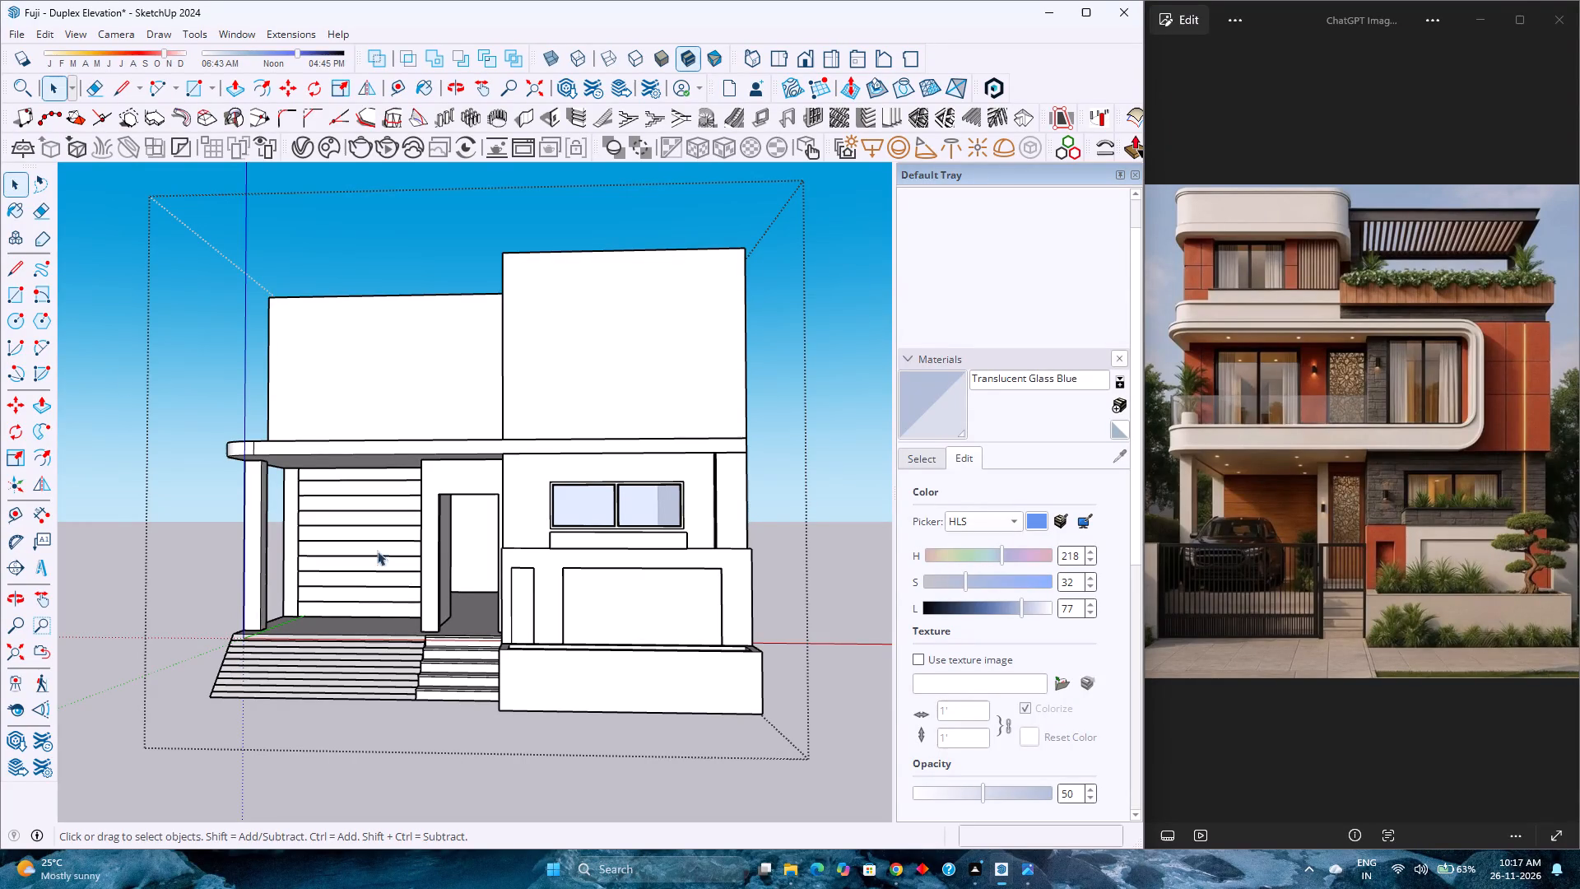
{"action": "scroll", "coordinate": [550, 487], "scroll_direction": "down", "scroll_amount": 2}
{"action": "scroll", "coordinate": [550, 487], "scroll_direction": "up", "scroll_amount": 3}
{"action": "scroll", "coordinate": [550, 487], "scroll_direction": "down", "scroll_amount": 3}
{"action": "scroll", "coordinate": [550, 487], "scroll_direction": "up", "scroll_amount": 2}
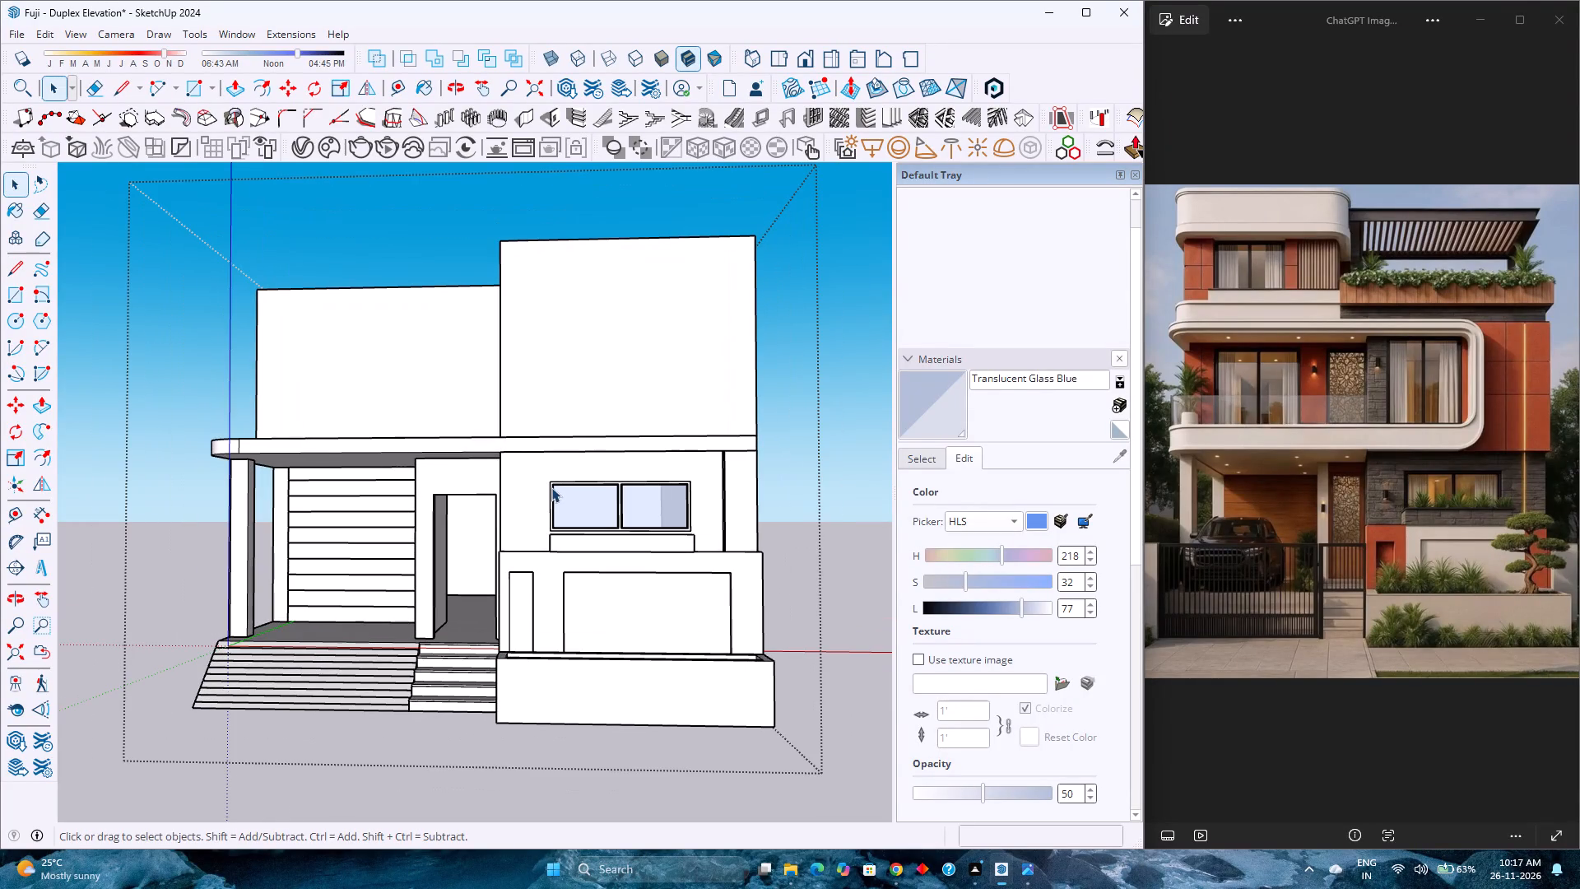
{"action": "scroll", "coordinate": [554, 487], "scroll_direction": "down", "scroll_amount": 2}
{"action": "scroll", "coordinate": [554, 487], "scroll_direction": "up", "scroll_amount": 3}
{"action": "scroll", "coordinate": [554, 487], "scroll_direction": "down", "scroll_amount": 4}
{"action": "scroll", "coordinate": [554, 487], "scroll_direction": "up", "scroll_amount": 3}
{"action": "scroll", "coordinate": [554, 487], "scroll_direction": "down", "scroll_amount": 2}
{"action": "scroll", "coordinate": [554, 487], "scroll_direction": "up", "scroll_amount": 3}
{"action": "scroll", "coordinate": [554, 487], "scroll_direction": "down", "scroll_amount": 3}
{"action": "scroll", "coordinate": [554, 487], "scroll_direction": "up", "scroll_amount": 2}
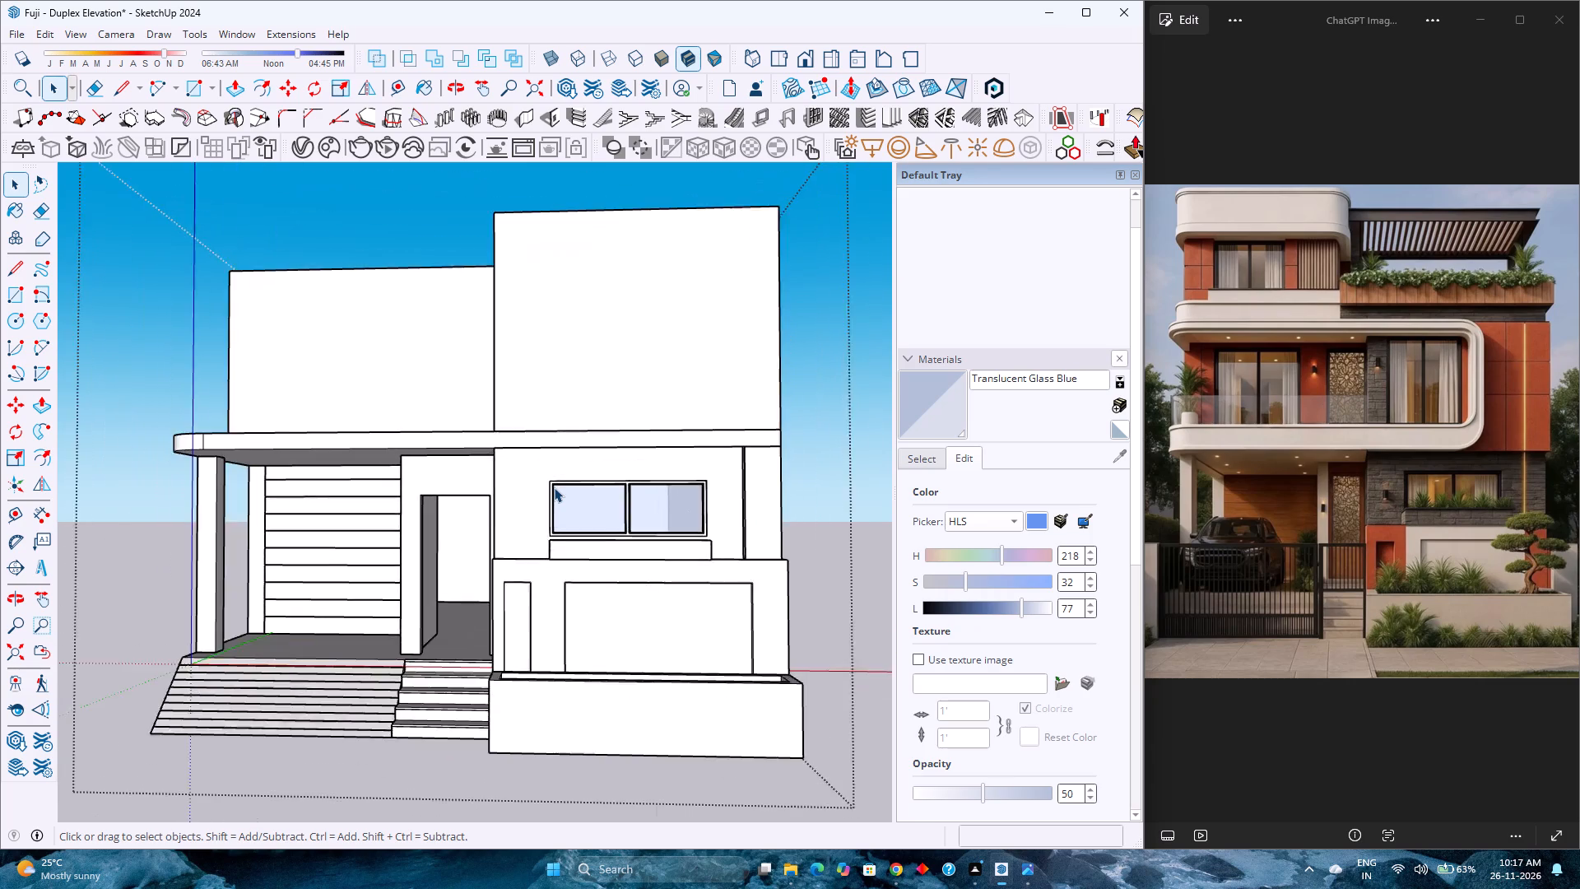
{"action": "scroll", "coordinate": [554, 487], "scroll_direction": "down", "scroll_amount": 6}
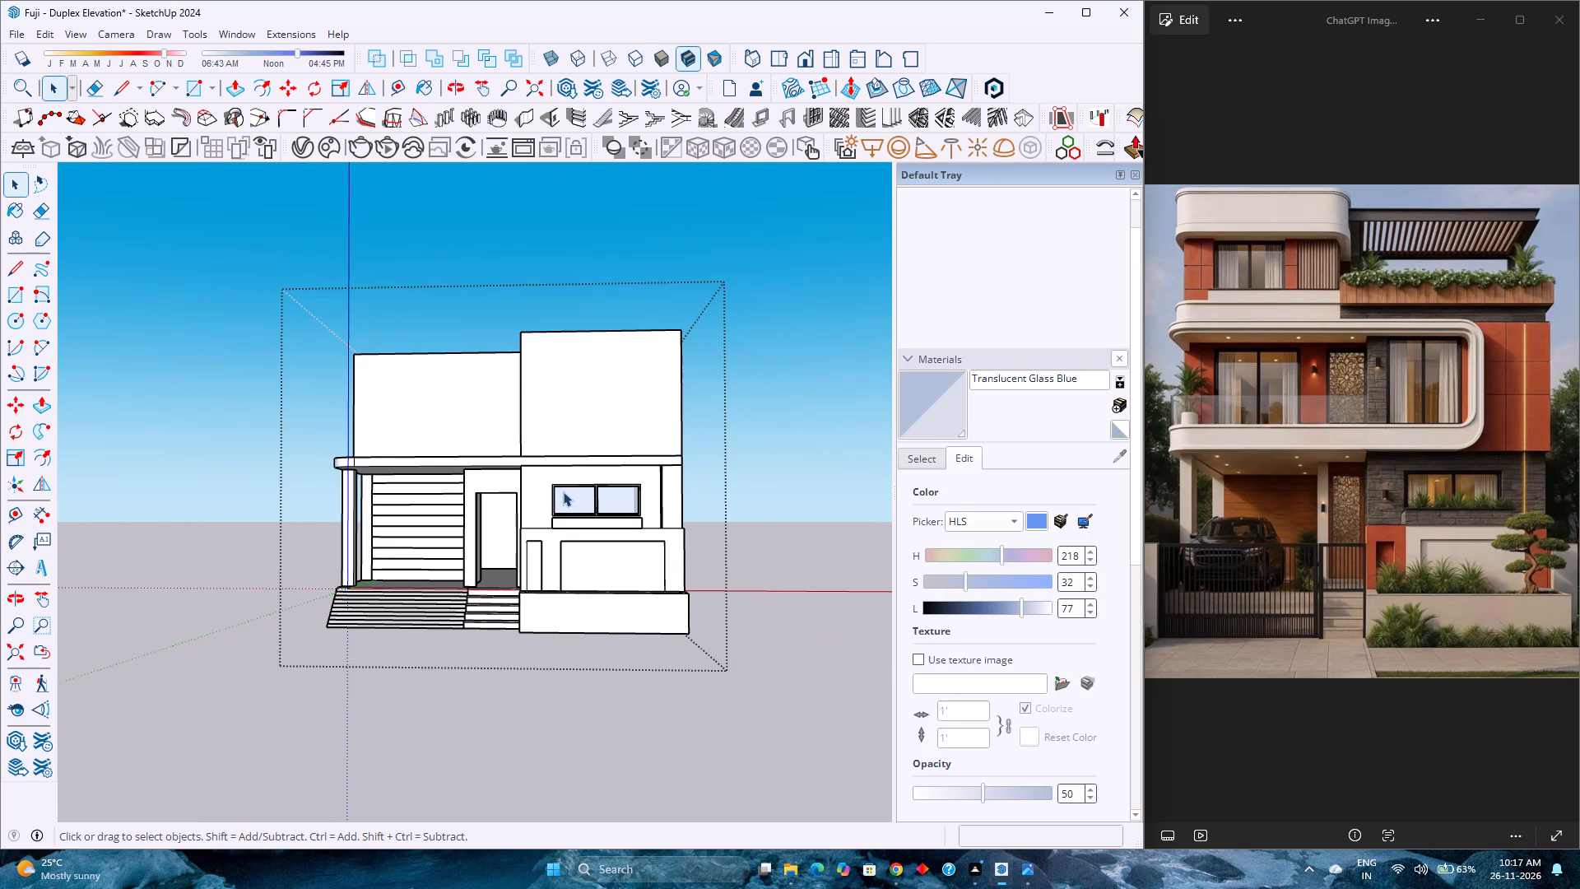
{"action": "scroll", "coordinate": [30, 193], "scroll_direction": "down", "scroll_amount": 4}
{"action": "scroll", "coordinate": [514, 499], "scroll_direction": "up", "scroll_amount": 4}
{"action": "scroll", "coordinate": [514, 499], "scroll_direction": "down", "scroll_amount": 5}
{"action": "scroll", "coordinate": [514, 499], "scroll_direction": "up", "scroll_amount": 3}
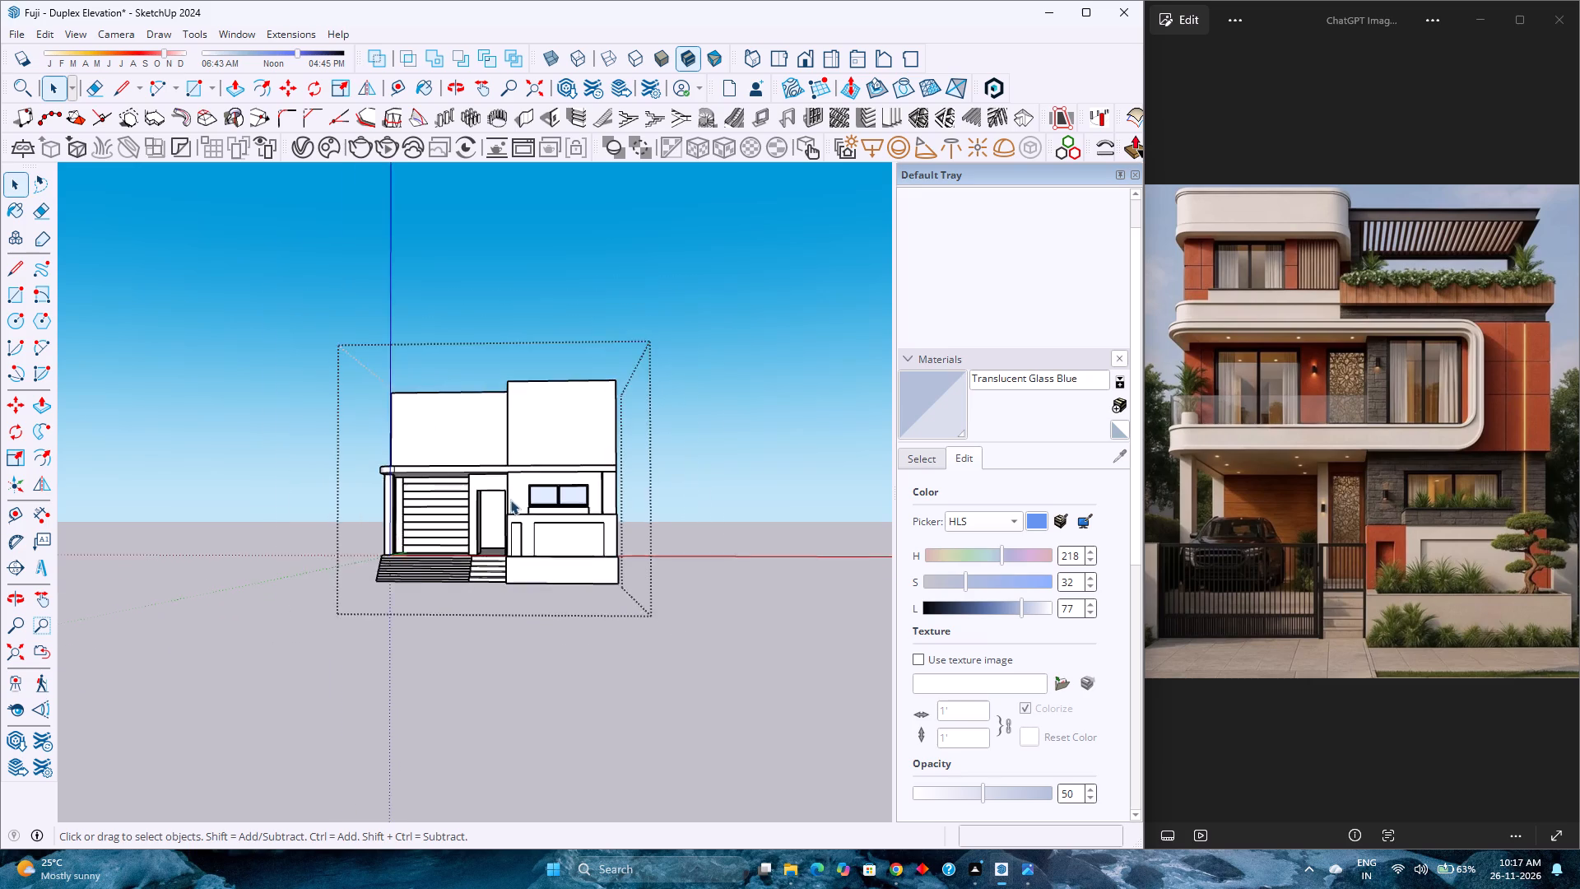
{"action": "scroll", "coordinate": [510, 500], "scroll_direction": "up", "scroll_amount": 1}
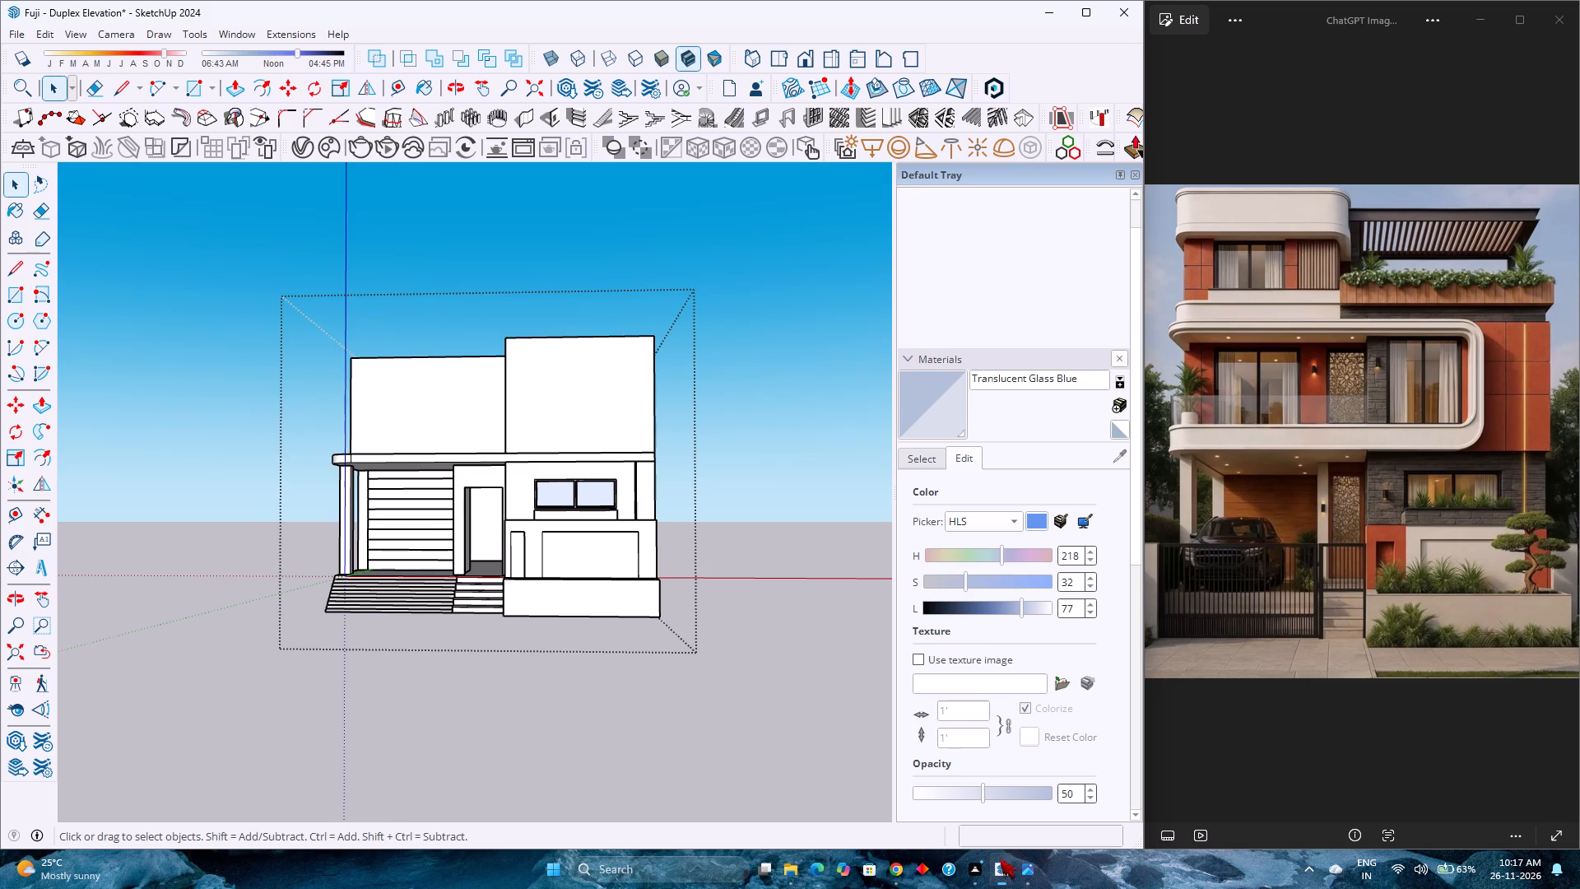
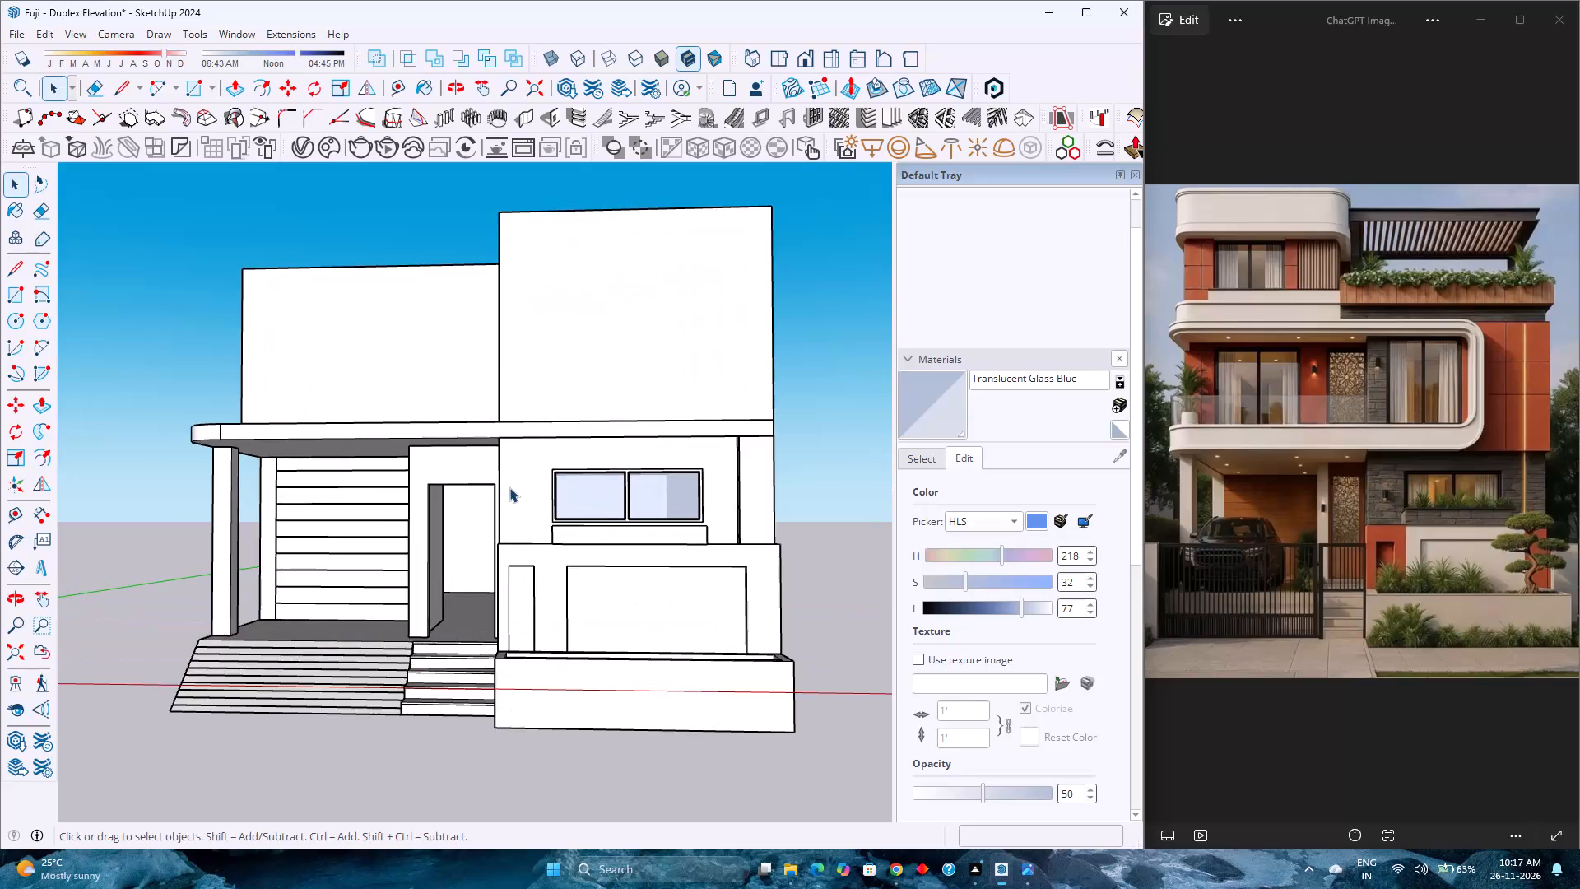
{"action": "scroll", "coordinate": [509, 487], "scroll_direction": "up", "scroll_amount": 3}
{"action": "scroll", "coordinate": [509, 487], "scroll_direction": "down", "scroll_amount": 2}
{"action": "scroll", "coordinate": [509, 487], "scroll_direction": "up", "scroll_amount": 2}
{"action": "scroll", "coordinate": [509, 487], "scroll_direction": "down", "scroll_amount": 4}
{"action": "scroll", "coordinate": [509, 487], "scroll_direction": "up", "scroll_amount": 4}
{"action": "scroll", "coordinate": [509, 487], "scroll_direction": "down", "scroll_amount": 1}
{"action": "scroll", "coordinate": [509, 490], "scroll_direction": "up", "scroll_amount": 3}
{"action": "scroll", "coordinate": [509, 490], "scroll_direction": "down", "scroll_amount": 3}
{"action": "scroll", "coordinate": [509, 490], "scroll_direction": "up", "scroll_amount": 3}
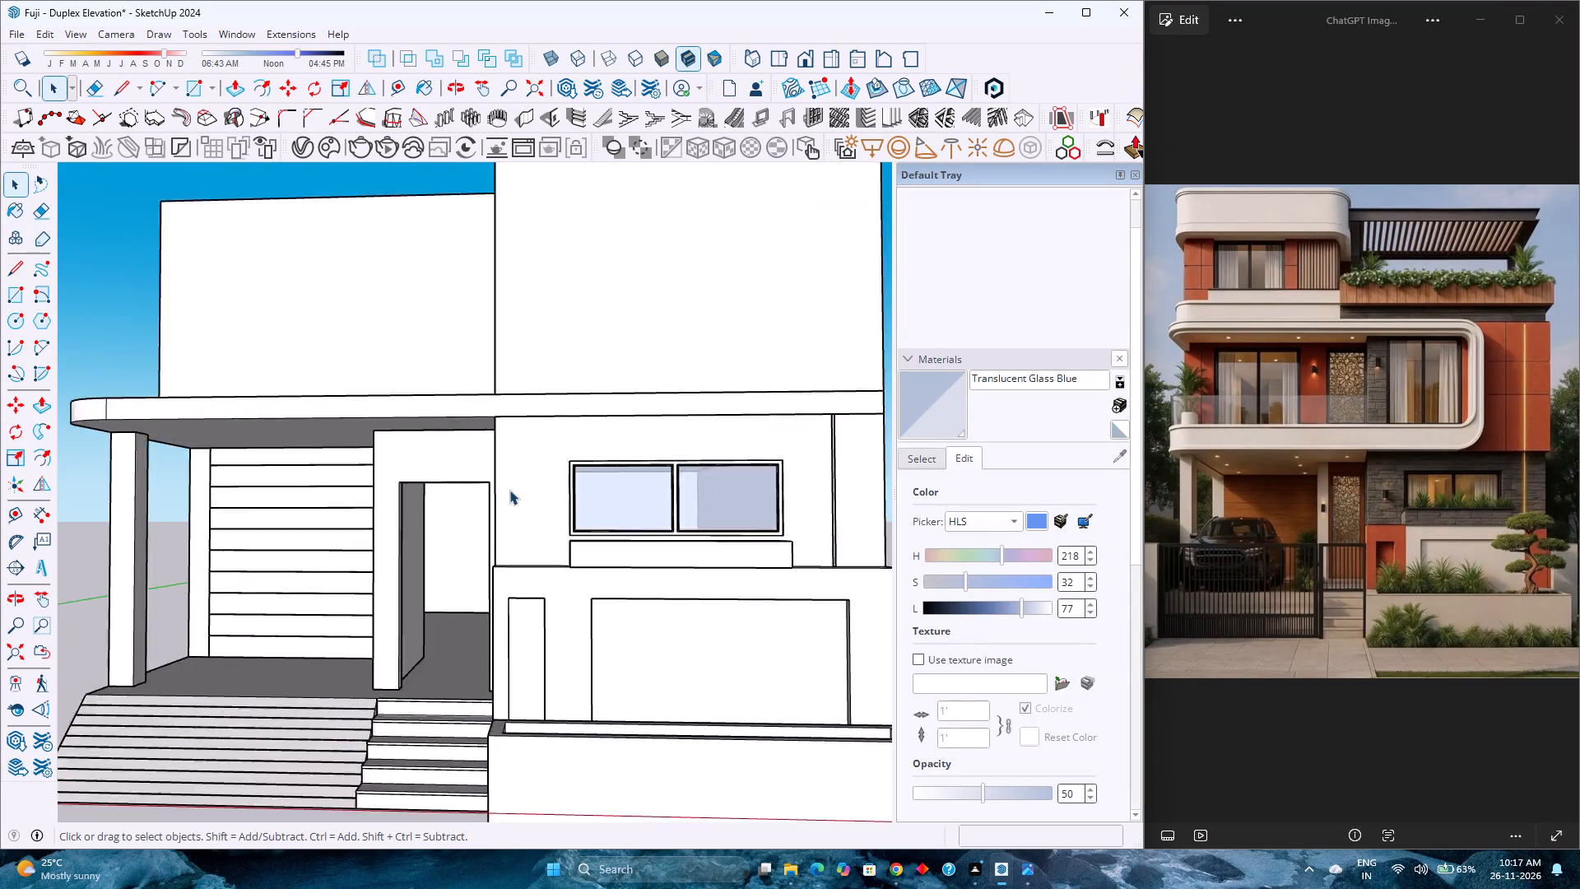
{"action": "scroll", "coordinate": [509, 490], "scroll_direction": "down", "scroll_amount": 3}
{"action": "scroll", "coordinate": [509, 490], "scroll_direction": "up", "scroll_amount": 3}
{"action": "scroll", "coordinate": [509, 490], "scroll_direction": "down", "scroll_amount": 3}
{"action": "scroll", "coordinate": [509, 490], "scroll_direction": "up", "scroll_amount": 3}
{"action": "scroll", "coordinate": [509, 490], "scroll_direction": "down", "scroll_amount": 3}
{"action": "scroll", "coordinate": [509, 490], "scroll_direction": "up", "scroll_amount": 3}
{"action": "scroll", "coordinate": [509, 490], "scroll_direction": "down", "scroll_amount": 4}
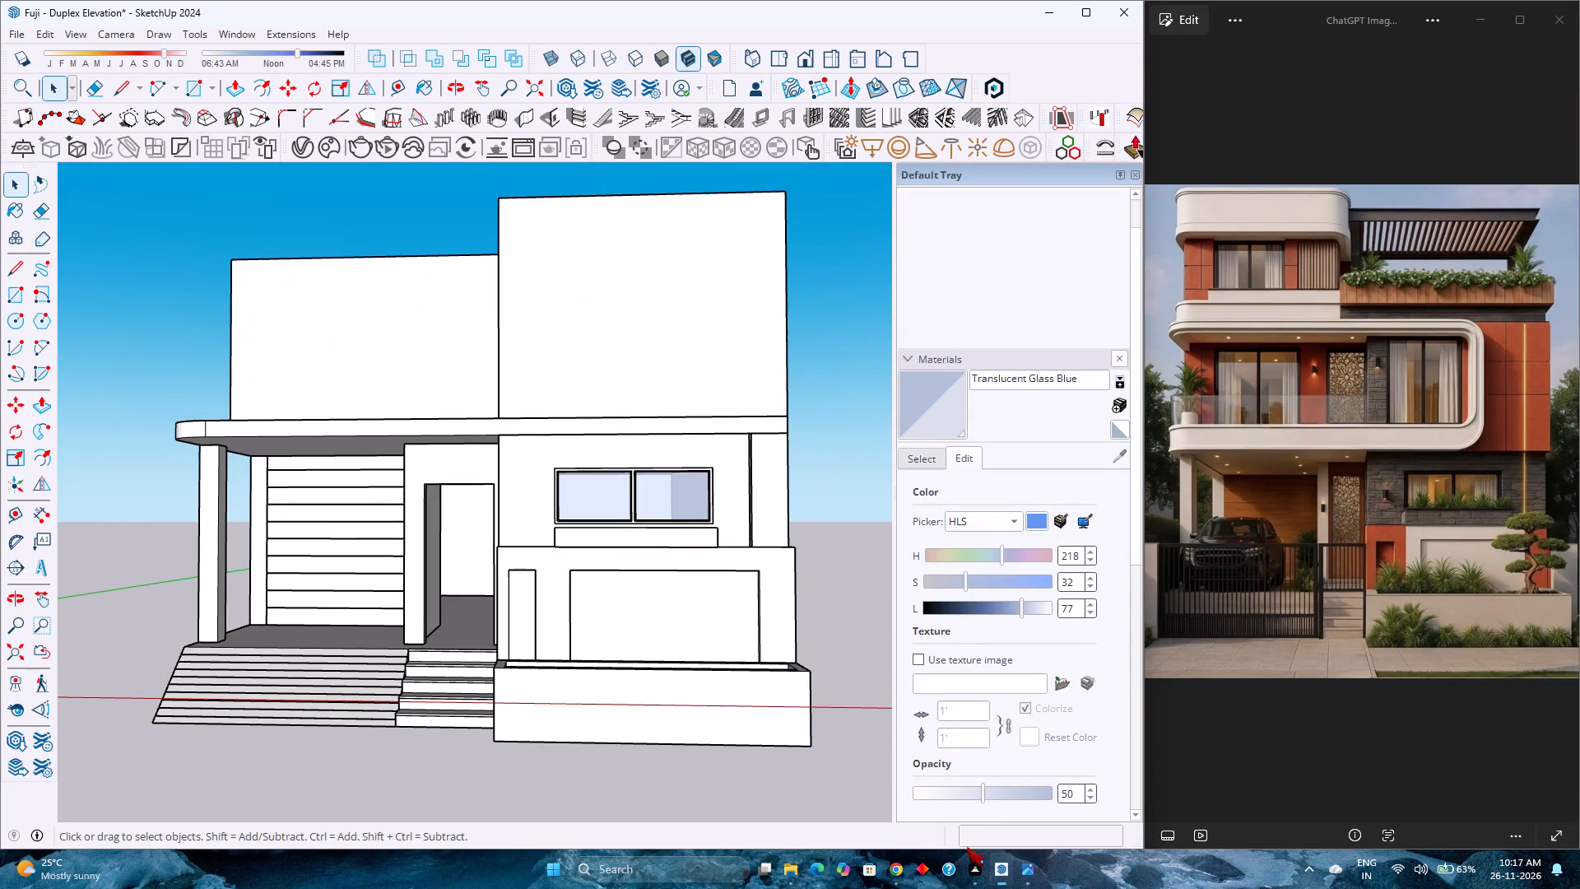
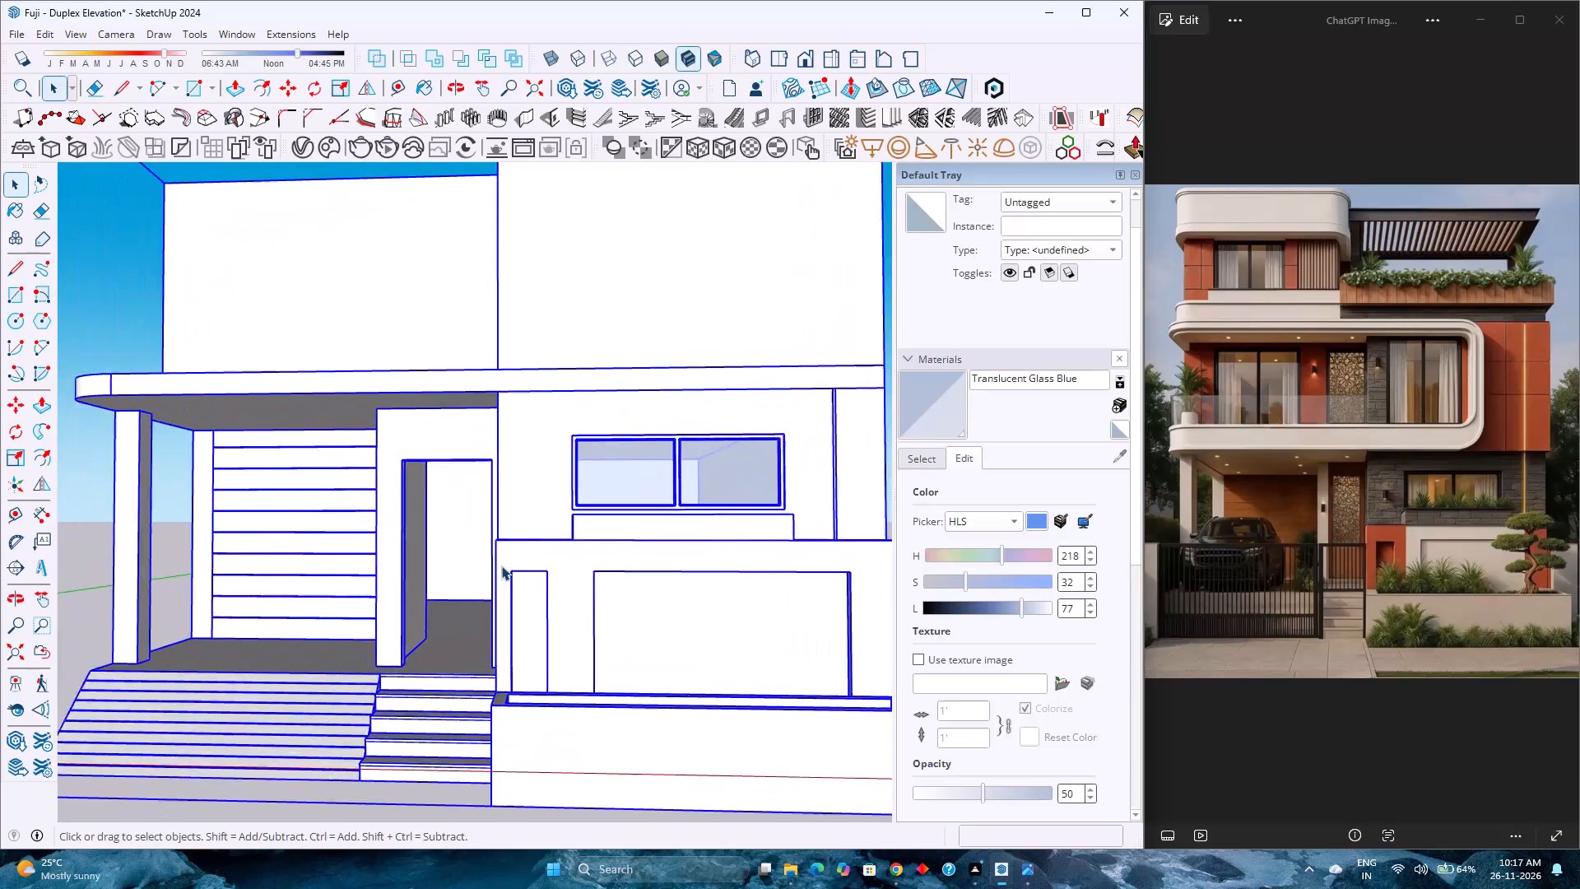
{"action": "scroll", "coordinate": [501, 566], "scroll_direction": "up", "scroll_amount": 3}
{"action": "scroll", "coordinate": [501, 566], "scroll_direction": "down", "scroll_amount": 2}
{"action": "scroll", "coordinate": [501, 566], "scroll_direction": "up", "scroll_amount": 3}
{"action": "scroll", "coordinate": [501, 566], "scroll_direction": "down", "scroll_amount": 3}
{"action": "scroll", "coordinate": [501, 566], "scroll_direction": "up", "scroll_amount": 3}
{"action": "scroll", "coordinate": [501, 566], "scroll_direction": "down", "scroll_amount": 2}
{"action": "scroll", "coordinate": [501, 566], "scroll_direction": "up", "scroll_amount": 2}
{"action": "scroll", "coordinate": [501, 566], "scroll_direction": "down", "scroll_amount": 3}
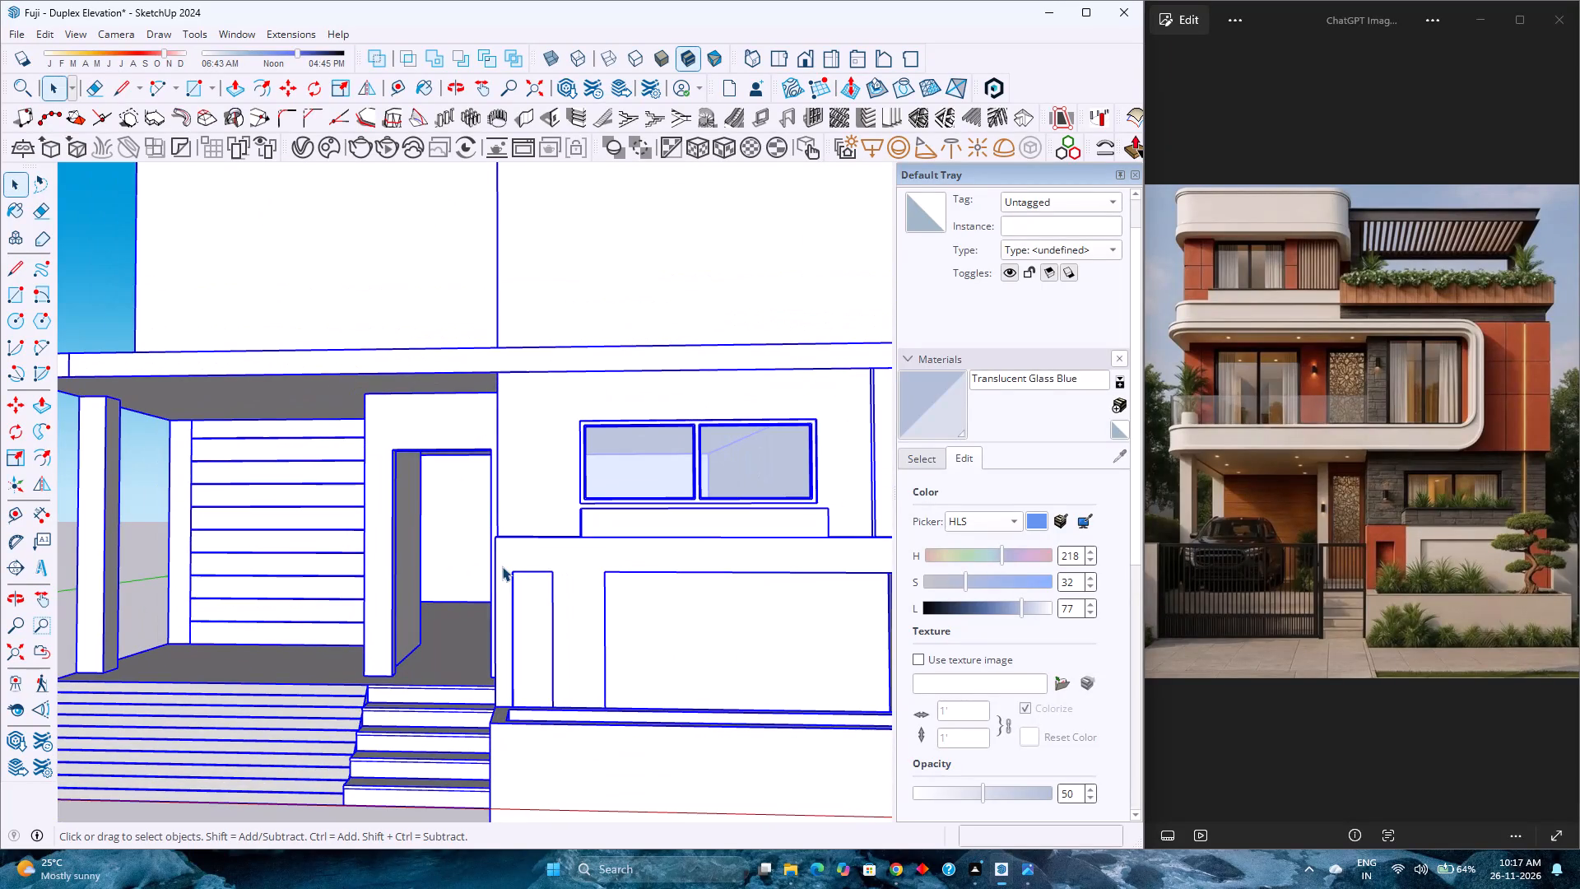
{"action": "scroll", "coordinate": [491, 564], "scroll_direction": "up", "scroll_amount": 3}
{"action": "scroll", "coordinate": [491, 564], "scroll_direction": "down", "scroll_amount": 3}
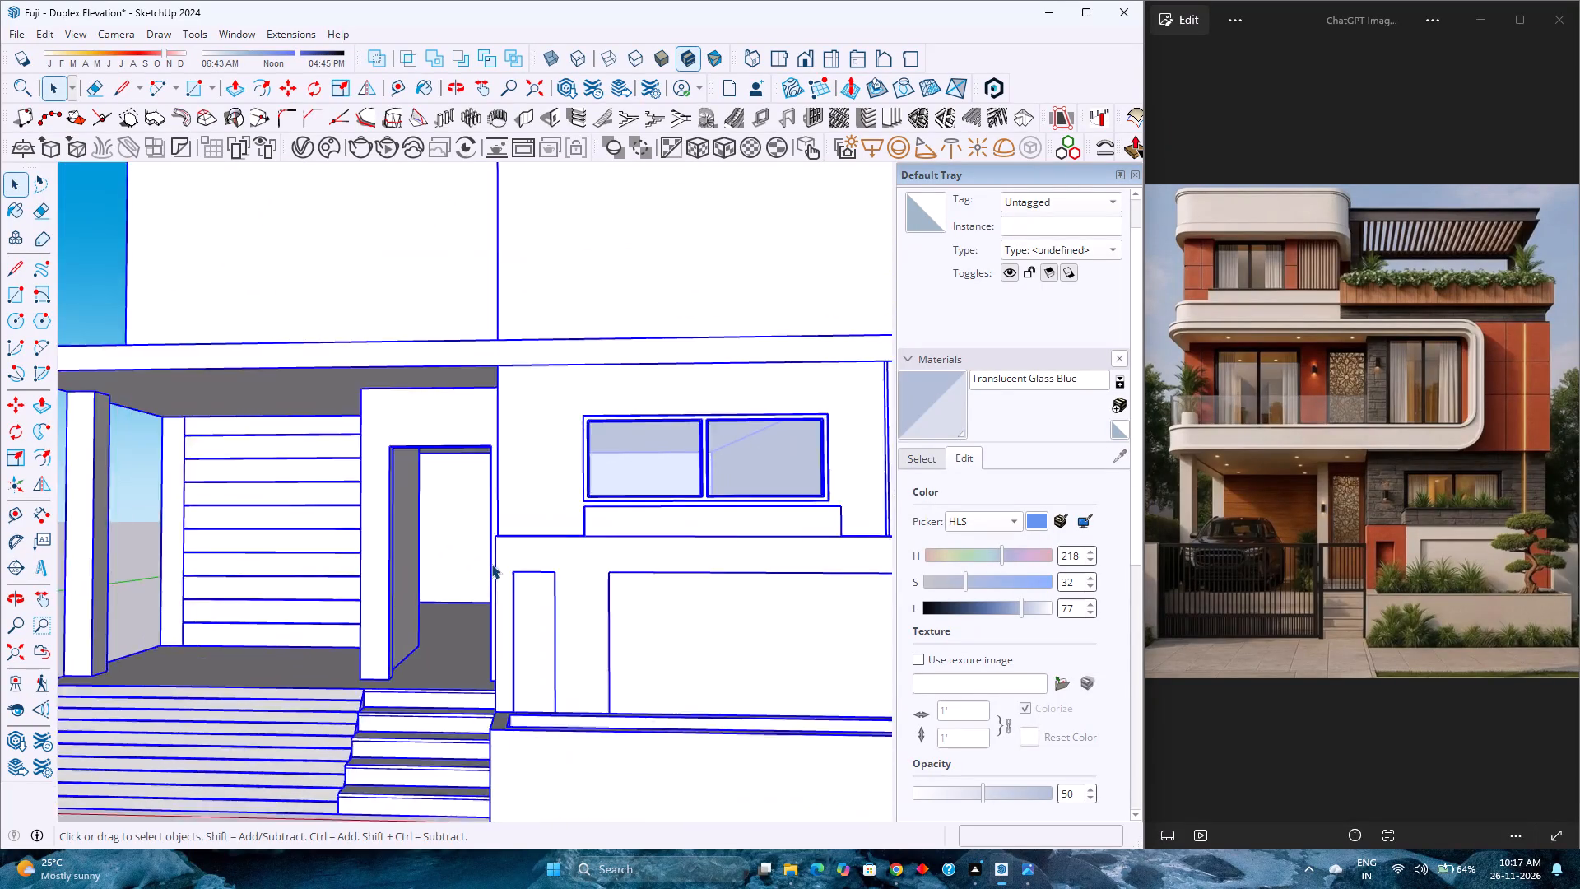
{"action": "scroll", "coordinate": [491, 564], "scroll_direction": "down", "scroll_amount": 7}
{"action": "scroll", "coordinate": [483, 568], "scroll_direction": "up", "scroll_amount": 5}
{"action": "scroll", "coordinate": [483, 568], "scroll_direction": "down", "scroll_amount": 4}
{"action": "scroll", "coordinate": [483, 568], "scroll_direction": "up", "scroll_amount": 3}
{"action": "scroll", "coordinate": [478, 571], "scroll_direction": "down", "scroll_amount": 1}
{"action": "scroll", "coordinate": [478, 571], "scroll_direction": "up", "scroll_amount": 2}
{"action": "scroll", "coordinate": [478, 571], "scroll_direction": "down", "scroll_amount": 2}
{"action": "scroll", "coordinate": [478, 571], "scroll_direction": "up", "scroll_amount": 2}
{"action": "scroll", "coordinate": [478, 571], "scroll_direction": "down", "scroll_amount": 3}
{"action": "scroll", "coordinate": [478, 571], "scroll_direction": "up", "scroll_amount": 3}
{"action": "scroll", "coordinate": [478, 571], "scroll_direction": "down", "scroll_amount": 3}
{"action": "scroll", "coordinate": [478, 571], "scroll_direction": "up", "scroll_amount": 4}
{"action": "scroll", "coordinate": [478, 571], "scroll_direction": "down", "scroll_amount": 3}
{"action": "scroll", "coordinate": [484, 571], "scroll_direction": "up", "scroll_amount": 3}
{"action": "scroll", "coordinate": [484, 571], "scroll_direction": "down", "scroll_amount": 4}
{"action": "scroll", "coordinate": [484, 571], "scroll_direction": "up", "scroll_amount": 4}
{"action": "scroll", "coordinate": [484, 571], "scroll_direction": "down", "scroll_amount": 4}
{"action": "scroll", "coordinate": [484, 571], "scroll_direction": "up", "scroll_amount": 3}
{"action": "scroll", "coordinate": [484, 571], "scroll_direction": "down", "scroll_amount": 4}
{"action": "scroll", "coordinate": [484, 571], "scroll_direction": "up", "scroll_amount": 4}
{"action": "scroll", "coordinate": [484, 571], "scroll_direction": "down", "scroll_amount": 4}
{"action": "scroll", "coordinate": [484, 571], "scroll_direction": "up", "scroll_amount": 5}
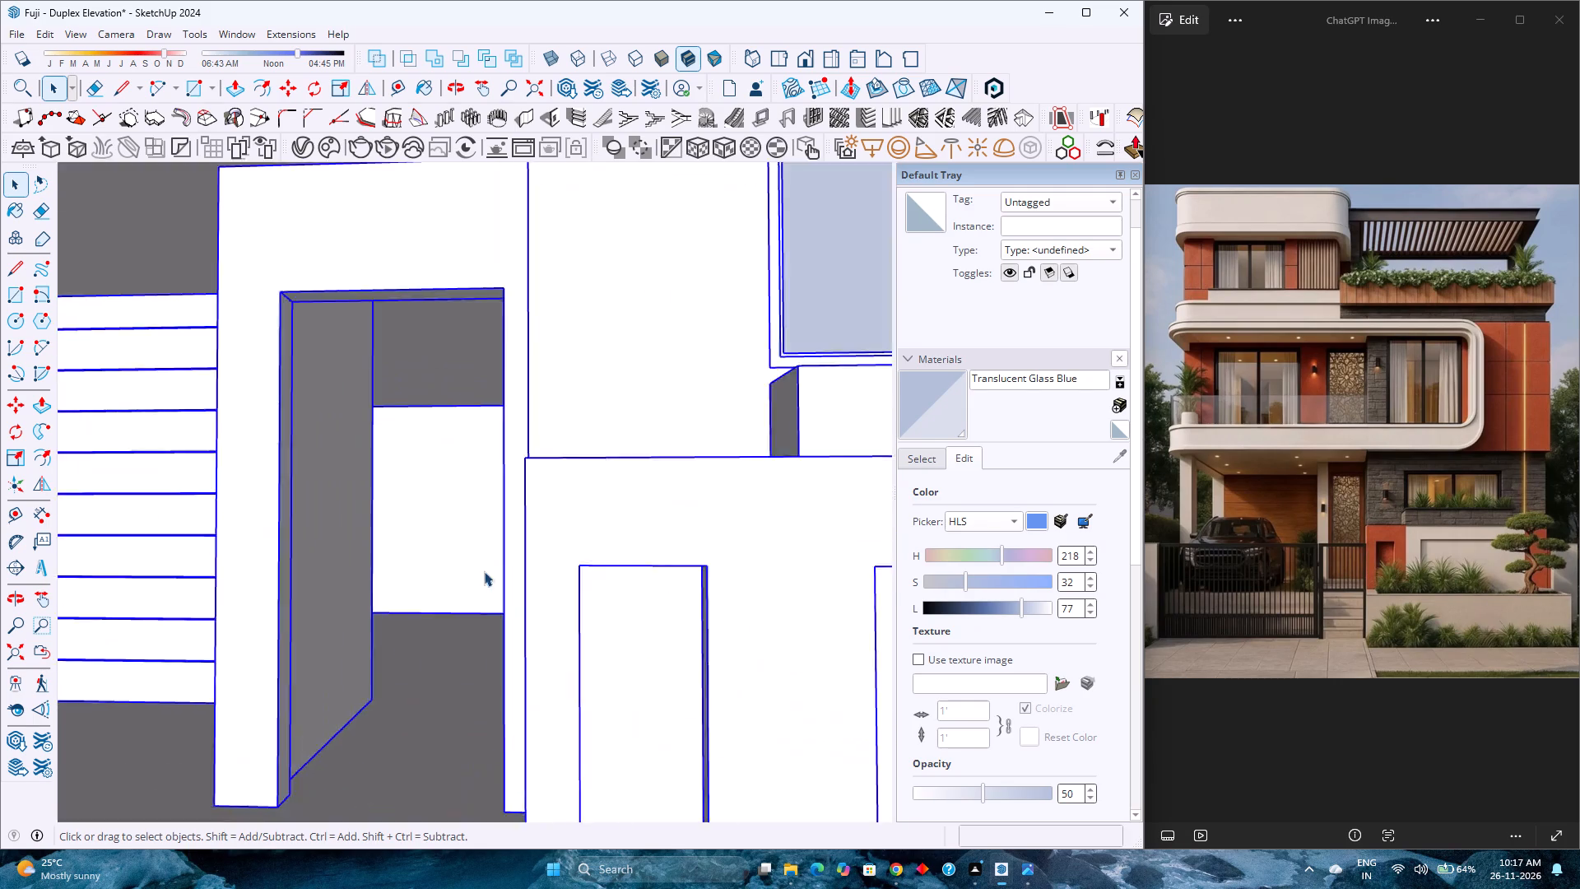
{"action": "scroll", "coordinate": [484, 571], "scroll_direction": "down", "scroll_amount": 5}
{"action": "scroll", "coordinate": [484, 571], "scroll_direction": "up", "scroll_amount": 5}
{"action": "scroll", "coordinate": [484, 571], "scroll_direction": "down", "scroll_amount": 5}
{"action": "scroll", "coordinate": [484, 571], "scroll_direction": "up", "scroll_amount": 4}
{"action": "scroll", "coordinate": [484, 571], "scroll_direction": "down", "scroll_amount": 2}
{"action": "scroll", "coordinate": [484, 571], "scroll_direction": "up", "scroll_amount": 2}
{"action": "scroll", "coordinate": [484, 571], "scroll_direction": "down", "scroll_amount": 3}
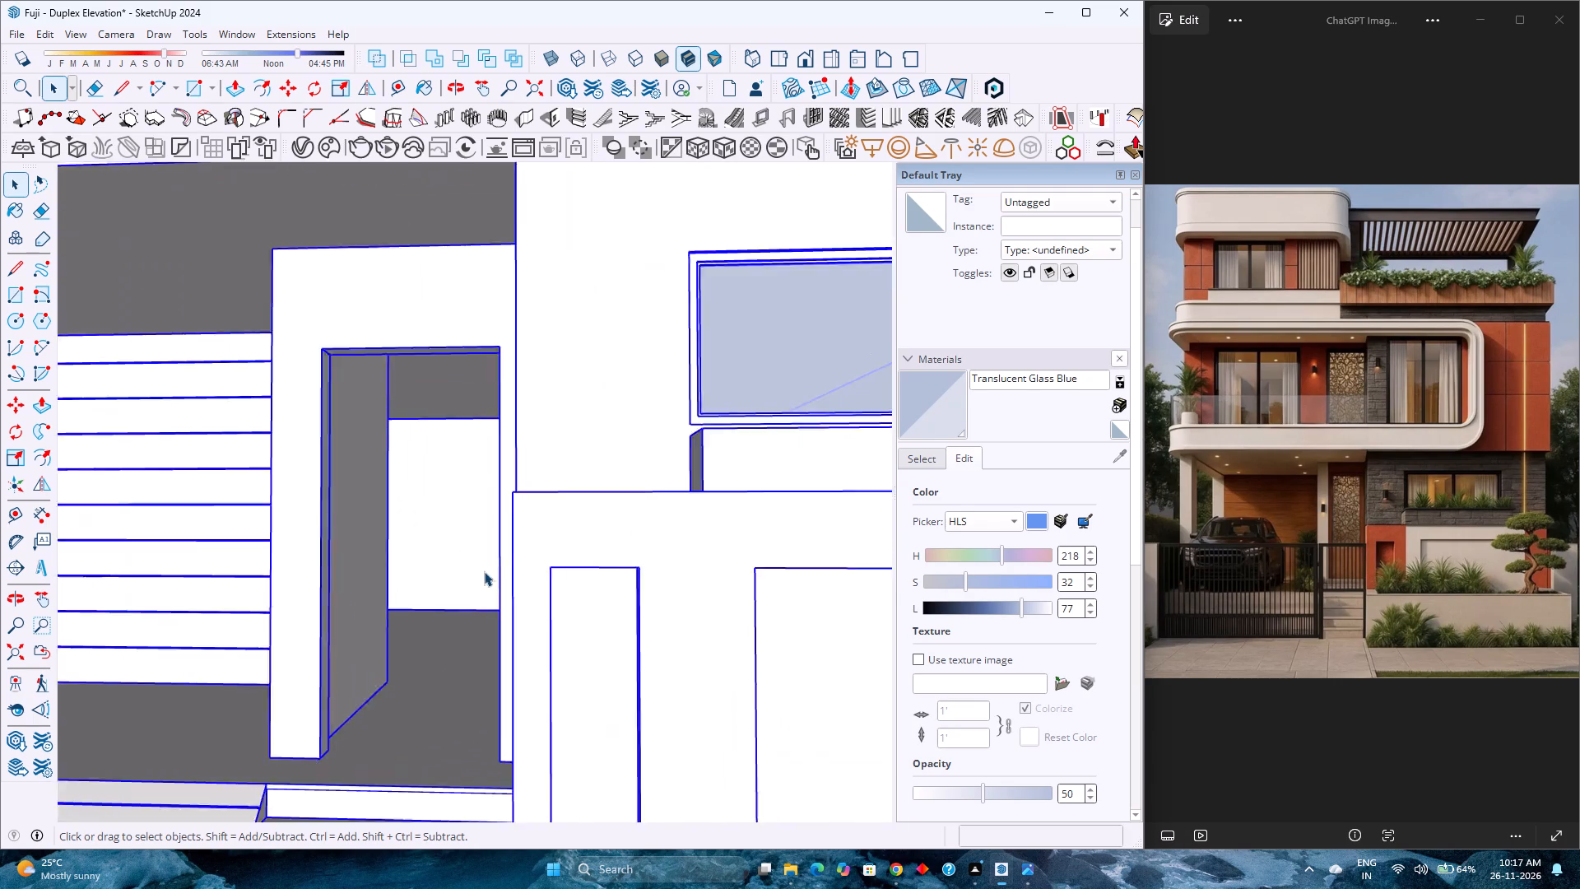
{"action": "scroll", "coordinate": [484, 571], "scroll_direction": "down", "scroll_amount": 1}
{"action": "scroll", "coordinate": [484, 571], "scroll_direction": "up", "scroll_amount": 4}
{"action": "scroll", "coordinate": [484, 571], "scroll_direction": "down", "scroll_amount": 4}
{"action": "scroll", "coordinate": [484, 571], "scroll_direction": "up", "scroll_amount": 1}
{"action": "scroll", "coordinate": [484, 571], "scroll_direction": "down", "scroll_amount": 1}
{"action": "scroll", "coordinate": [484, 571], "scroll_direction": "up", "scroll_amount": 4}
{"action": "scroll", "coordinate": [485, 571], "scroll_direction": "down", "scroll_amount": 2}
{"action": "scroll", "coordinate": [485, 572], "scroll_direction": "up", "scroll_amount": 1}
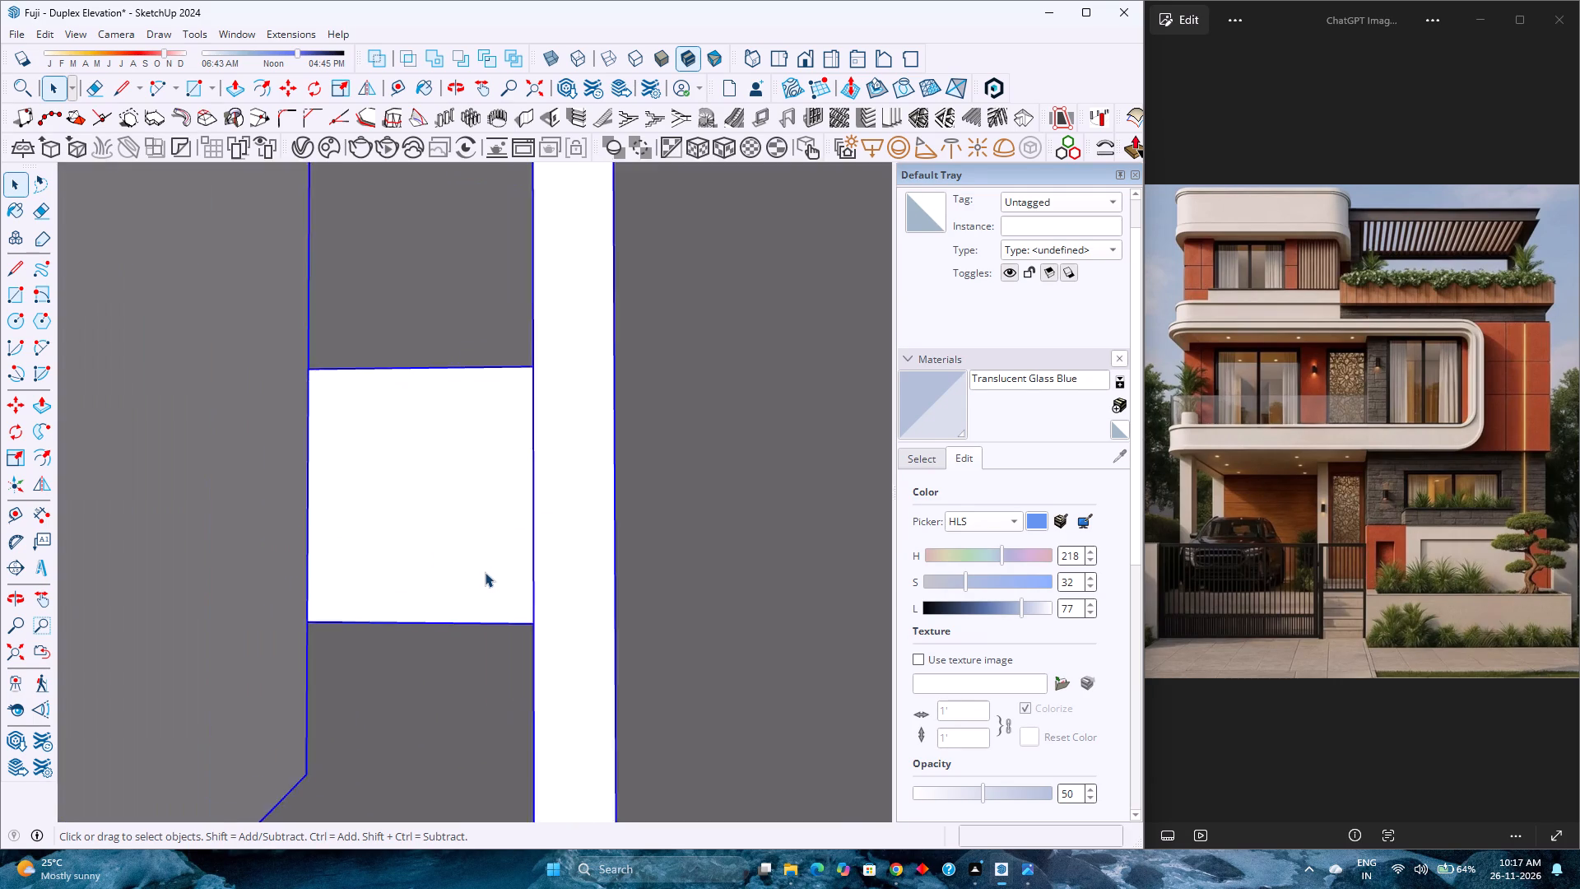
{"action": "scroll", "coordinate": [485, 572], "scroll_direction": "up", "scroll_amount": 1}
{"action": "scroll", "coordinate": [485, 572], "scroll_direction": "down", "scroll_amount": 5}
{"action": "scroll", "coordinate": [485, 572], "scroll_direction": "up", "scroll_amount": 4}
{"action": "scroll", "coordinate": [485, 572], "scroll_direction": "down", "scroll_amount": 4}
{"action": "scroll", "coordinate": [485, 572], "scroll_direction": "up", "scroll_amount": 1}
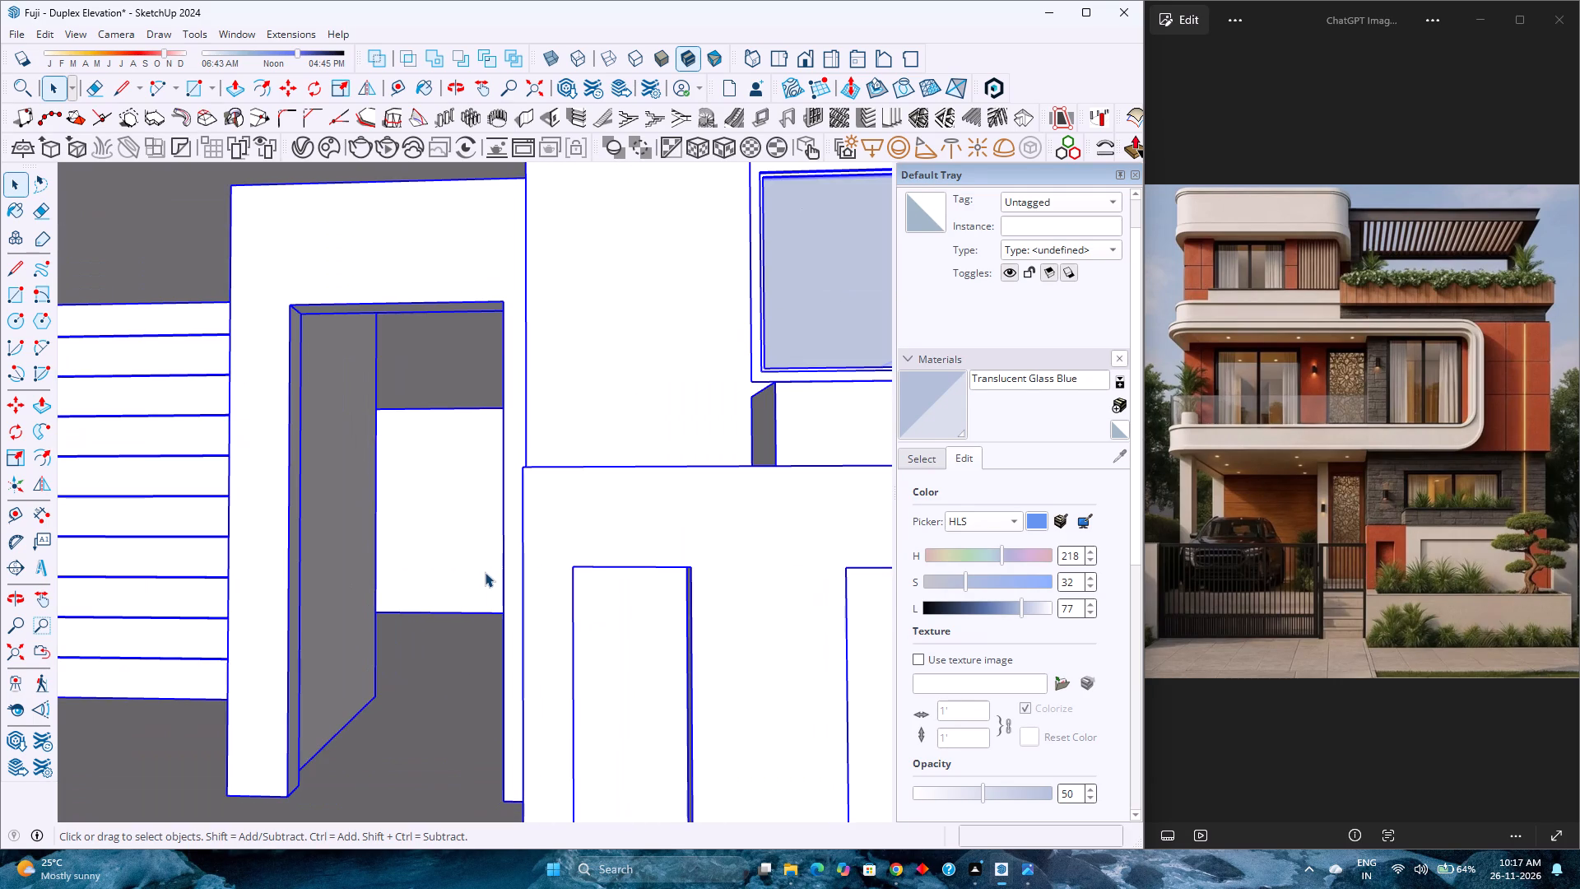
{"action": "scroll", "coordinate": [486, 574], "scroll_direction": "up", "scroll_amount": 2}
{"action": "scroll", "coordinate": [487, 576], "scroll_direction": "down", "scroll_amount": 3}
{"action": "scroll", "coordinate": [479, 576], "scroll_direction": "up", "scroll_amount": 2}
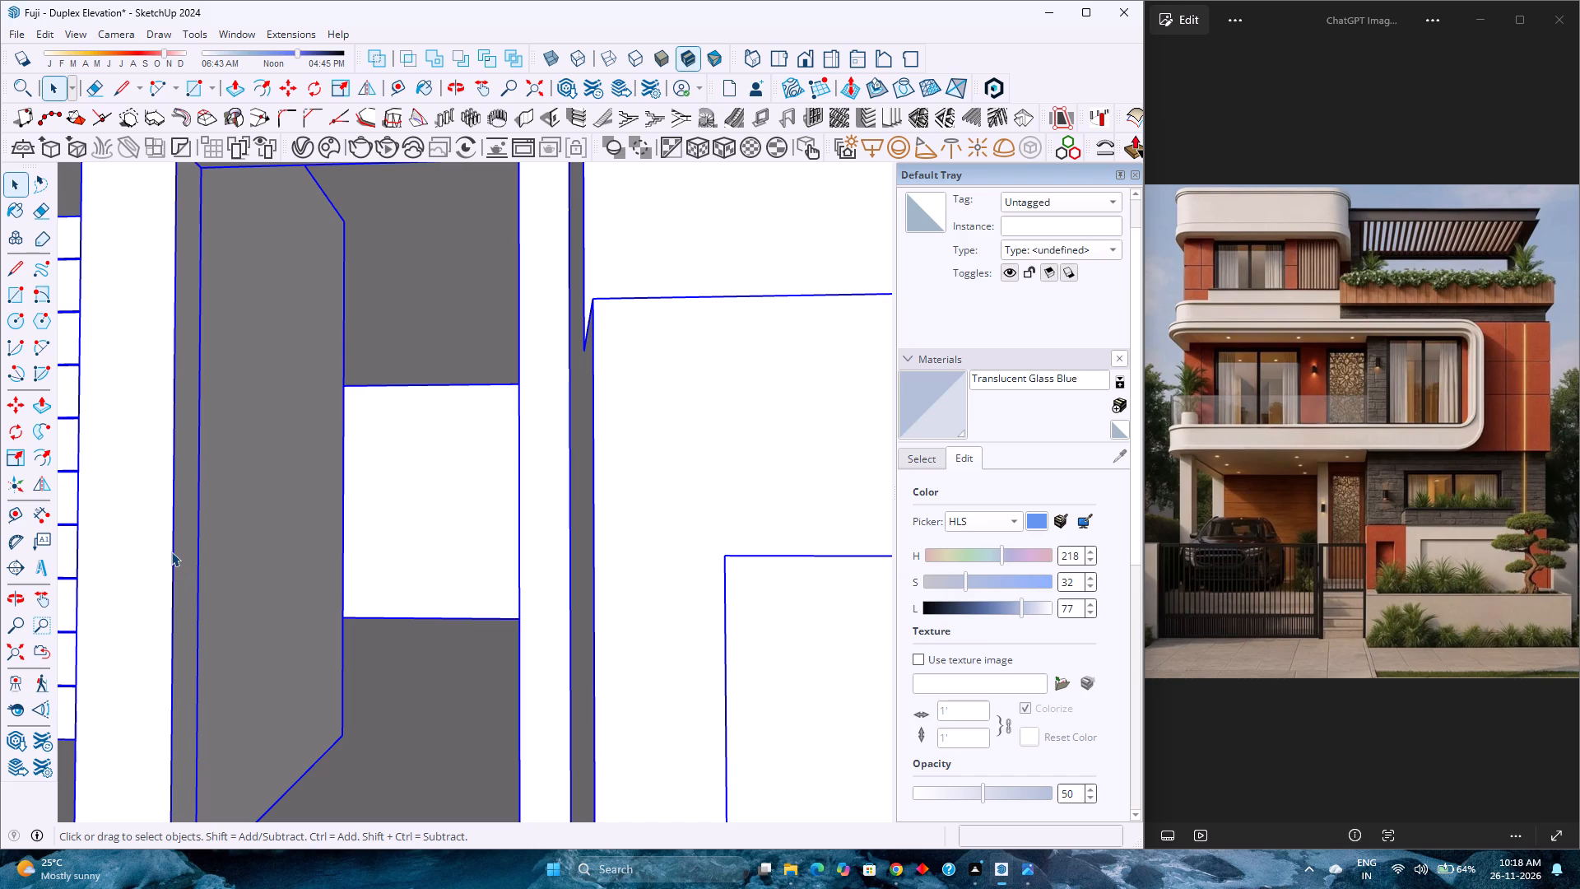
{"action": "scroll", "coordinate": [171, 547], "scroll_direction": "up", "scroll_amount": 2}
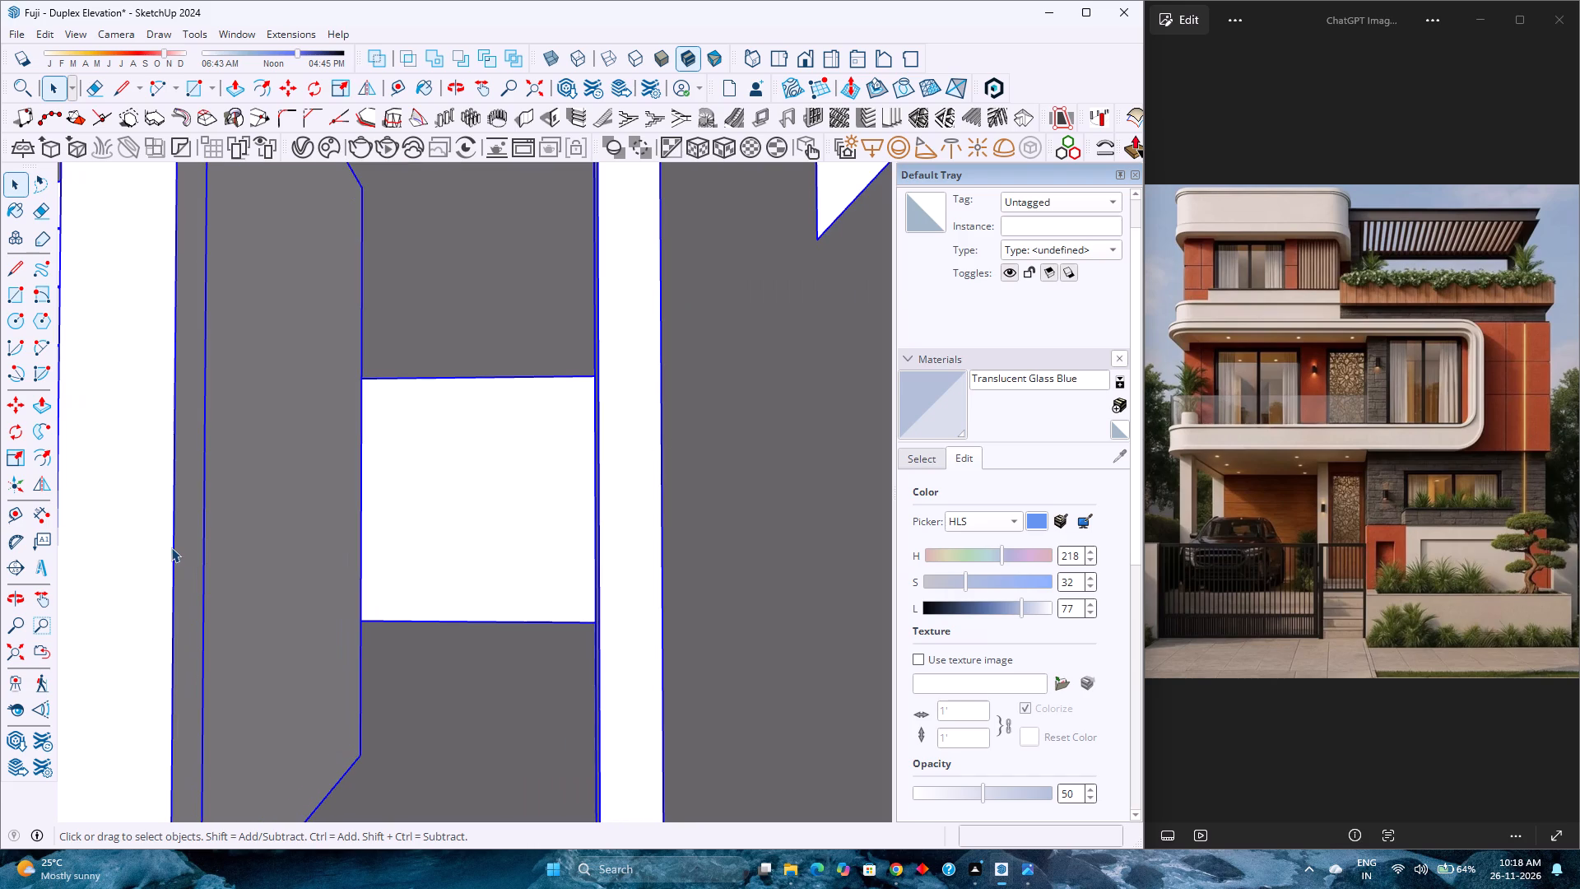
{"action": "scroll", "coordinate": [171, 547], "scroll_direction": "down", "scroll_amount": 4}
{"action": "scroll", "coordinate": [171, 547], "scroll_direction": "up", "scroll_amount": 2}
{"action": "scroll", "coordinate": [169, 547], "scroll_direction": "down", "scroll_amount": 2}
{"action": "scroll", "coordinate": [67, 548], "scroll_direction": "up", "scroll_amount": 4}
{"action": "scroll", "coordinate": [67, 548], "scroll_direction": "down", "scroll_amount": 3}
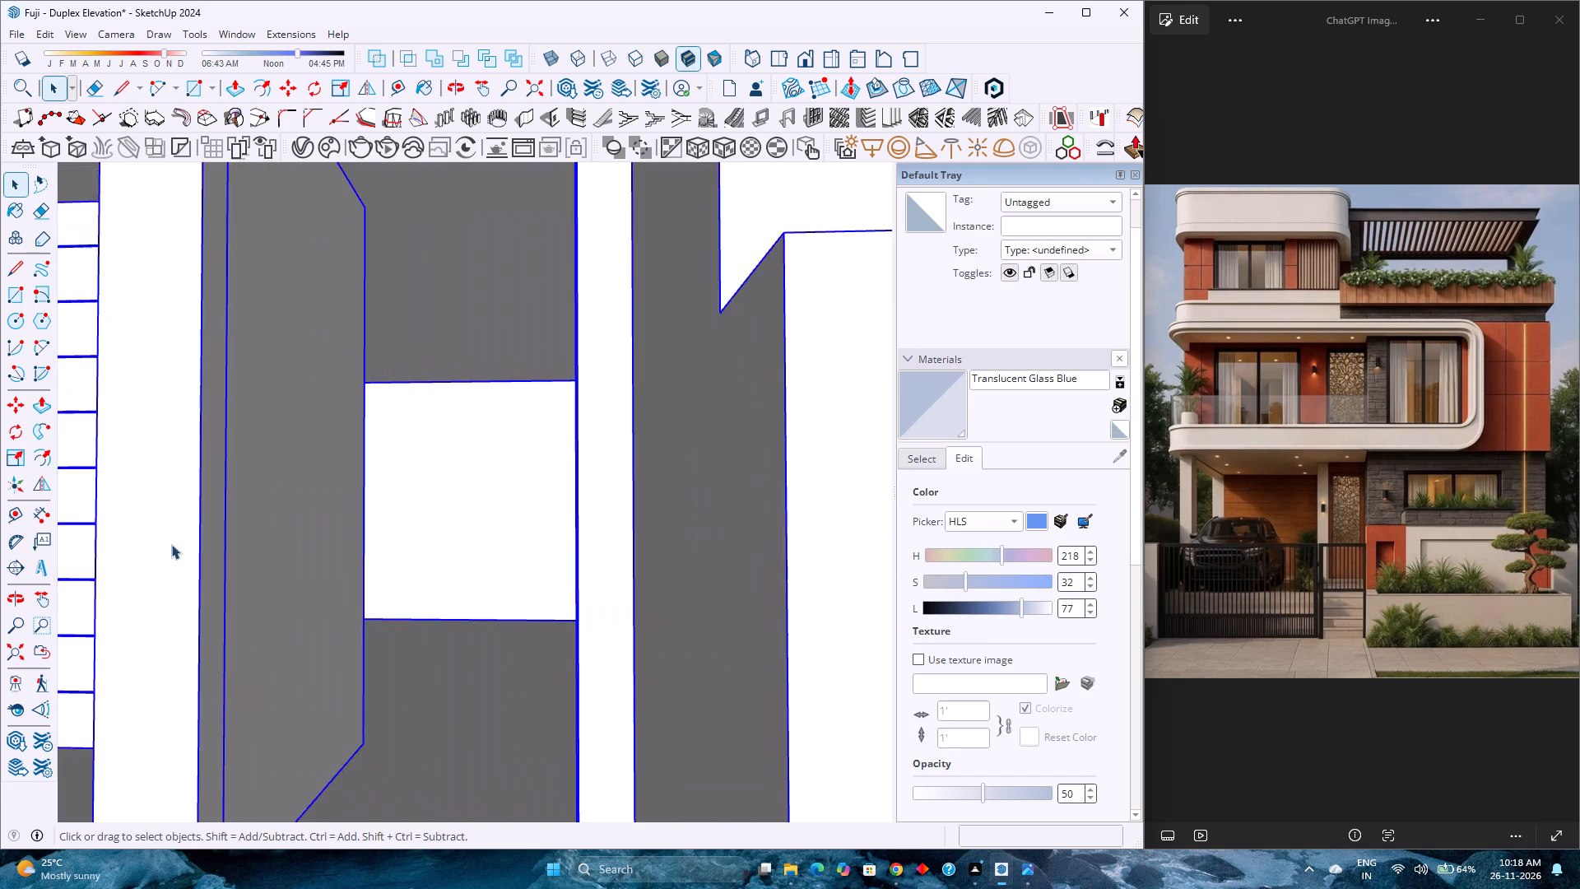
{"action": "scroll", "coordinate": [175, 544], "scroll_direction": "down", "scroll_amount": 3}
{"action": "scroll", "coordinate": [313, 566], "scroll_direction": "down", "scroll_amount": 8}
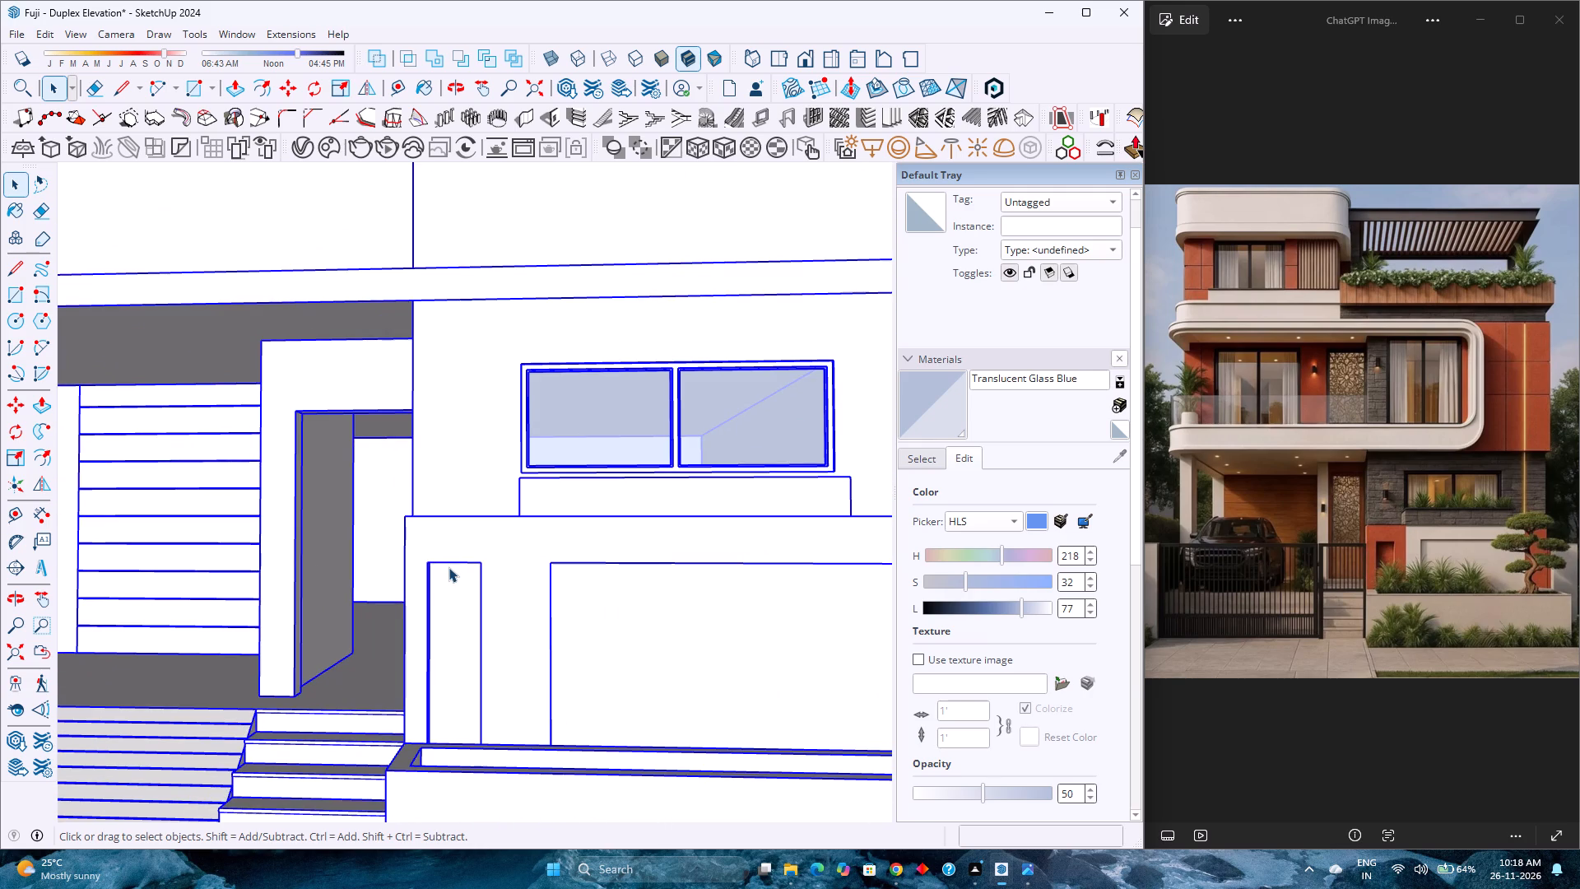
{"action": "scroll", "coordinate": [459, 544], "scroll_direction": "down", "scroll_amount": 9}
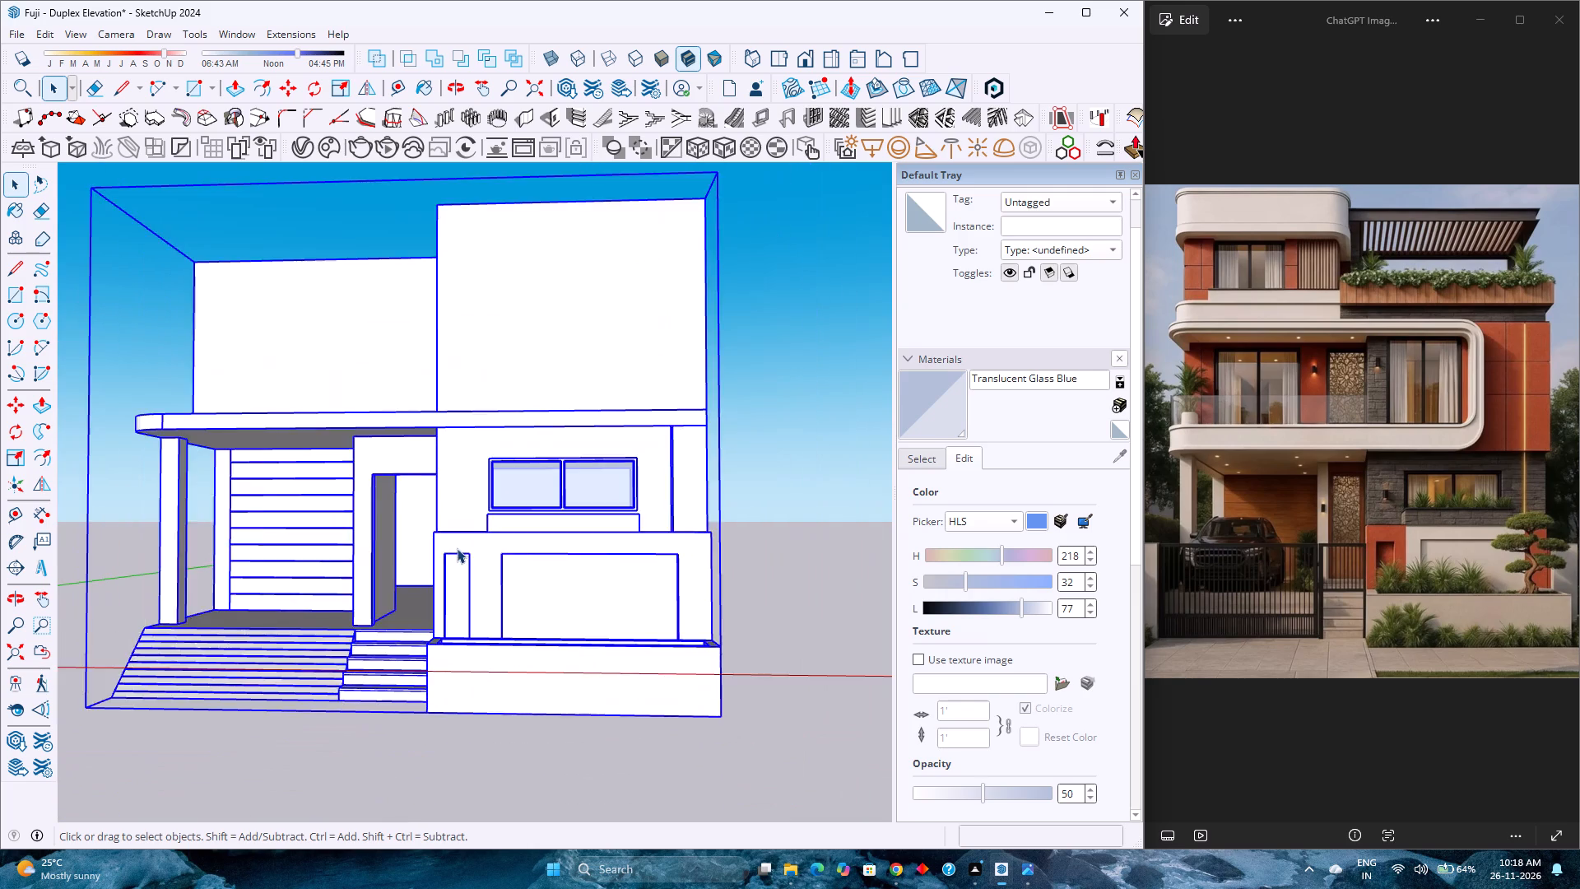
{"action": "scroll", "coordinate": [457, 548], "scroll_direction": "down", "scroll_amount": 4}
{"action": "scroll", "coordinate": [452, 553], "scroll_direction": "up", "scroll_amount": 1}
Switch to the standard Front view and fit the whole house model in it.
{"action": "left_click", "coordinate": [805, 65]}
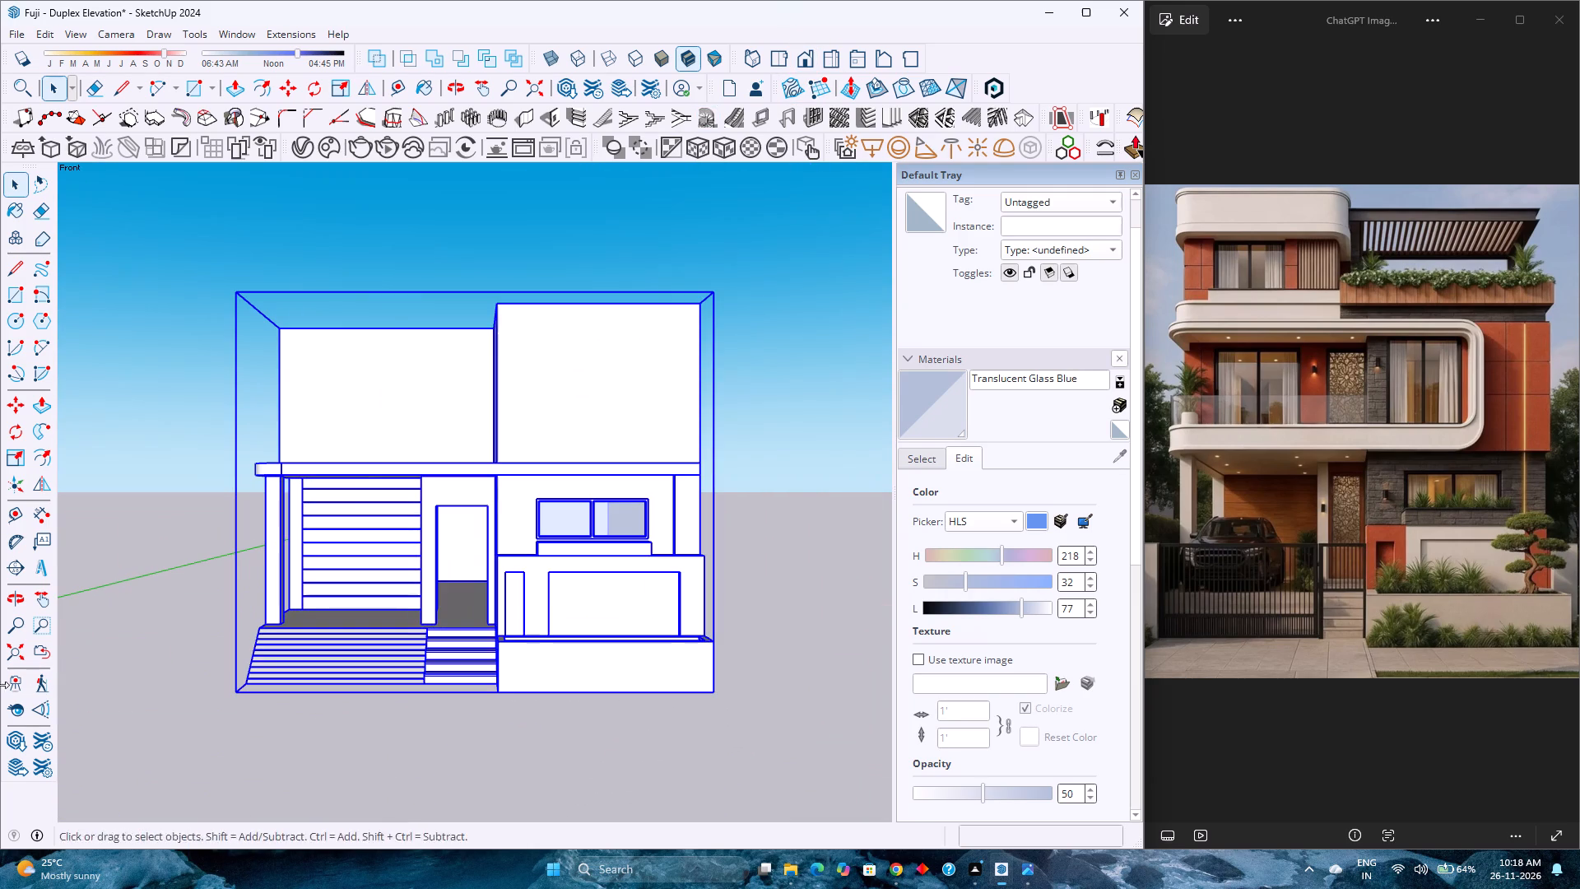
{"action": "left_click", "coordinate": [7, 652]}
{"action": "scroll", "coordinate": [534, 593], "scroll_direction": "down", "scroll_amount": 3}
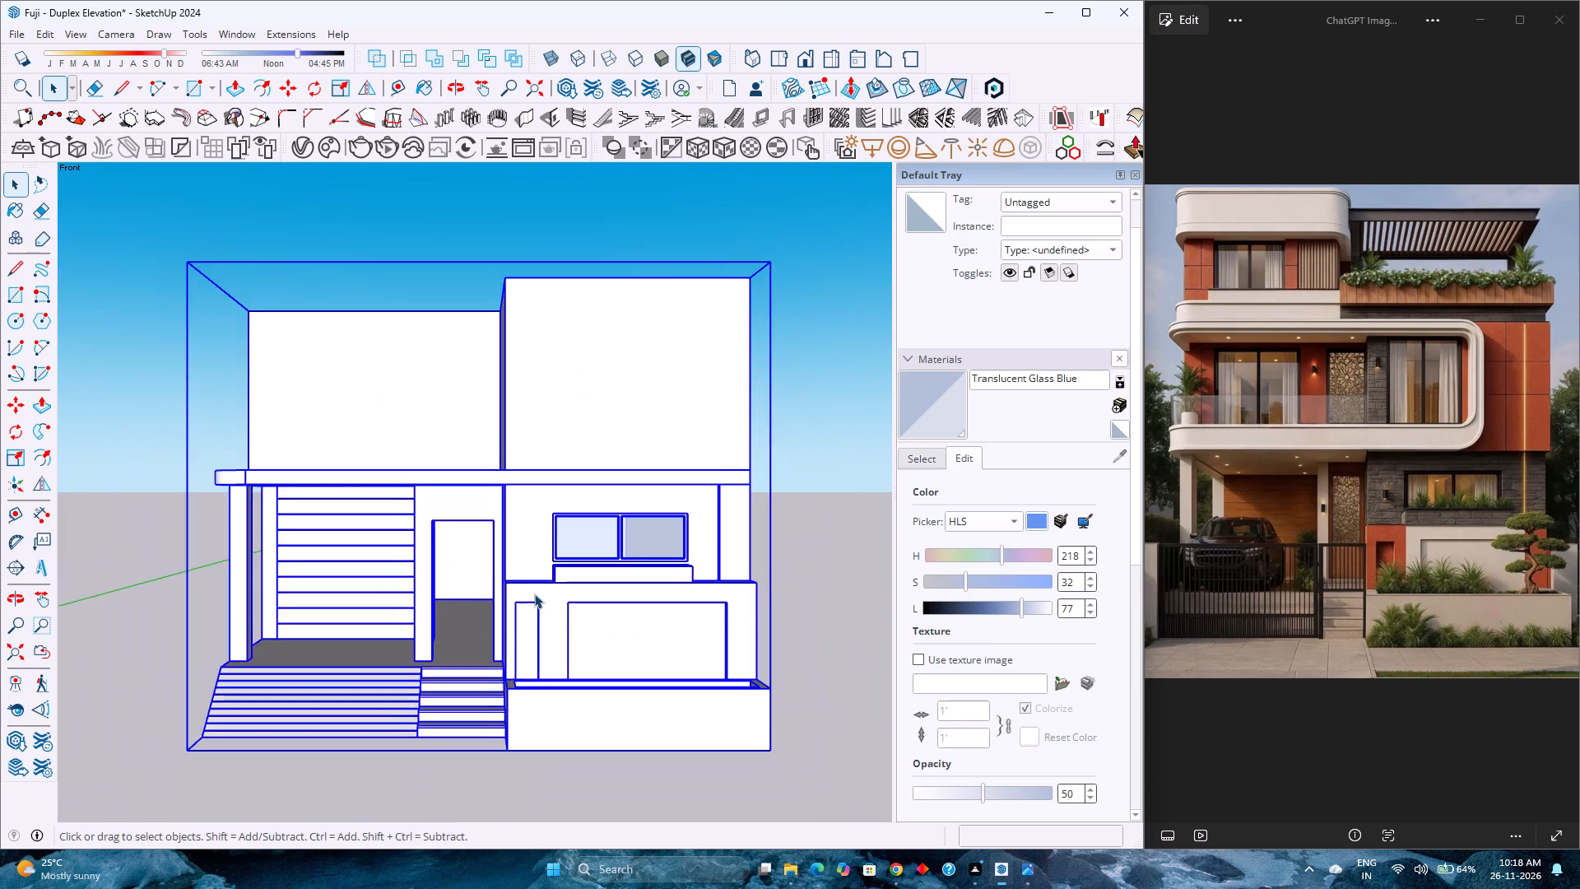
{"action": "scroll", "coordinate": [534, 593], "scroll_direction": "up", "scroll_amount": 2}
{"action": "scroll", "coordinate": [532, 593], "scroll_direction": "down", "scroll_amount": 1}
{"action": "scroll", "coordinate": [513, 600], "scroll_direction": "up", "scroll_amount": 3}
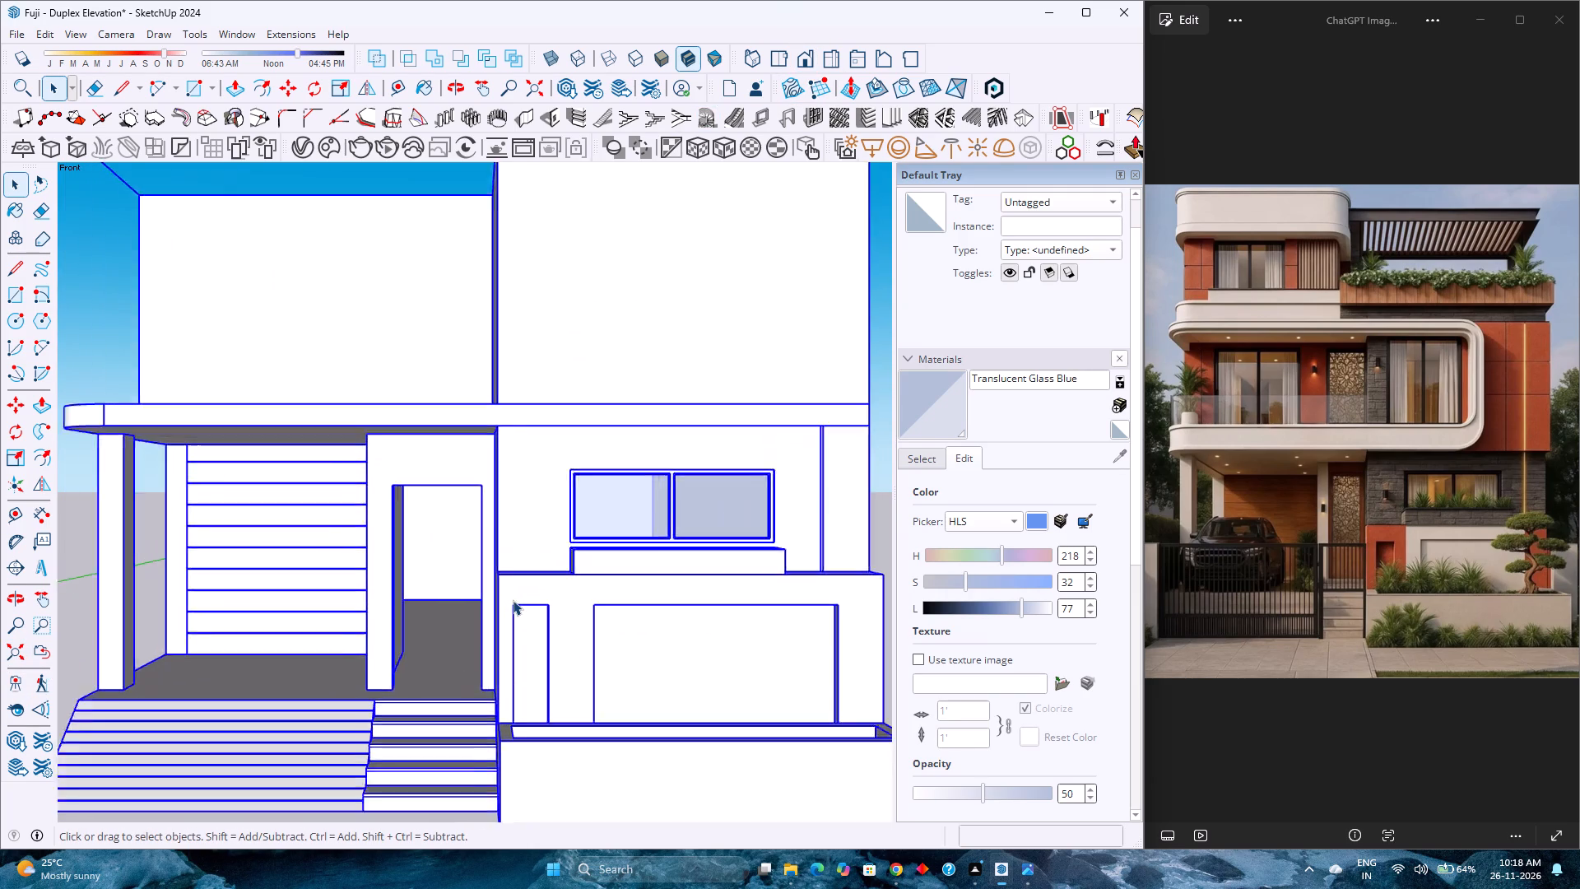
{"action": "scroll", "coordinate": [513, 600], "scroll_direction": "down", "scroll_amount": 4}
{"action": "scroll", "coordinate": [462, 598], "scroll_direction": "up", "scroll_amount": 2}
{"action": "scroll", "coordinate": [462, 598], "scroll_direction": "down", "scroll_amount": 1}
{"action": "scroll", "coordinate": [462, 598], "scroll_direction": "up", "scroll_amount": 2}
{"action": "scroll", "coordinate": [462, 598], "scroll_direction": "down", "scroll_amount": 2}
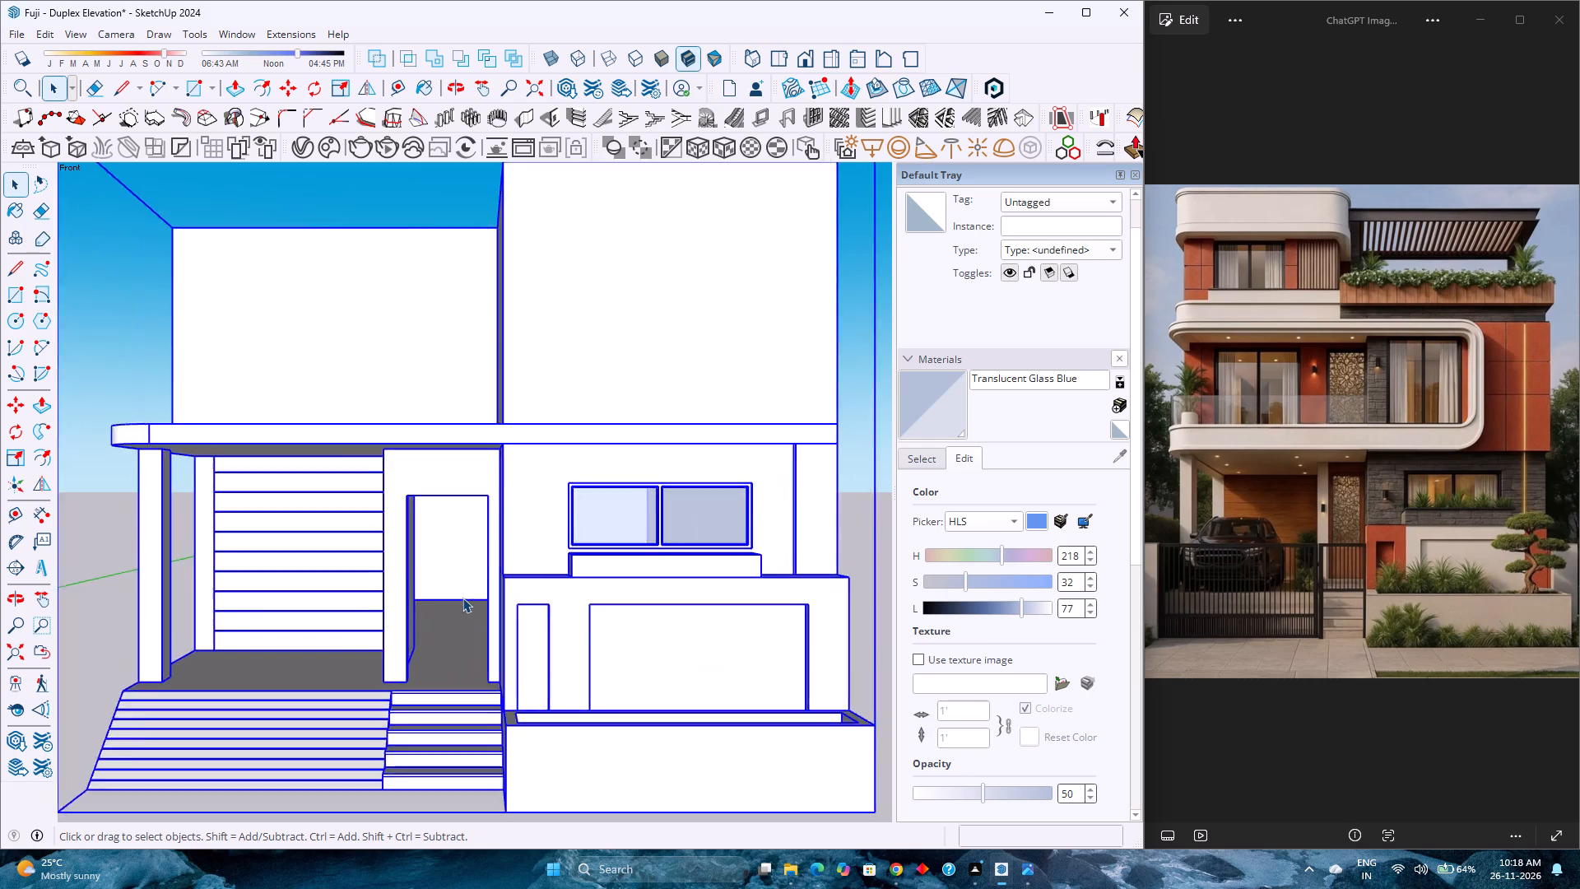
{"action": "scroll", "coordinate": [462, 598], "scroll_direction": "up", "scroll_amount": 2}
{"action": "scroll", "coordinate": [514, 607], "scroll_direction": "down", "scroll_amount": 5}
{"action": "scroll", "coordinate": [514, 607], "scroll_direction": "up", "scroll_amount": 3}
{"action": "scroll", "coordinate": [514, 607], "scroll_direction": "down", "scroll_amount": 3}
{"action": "scroll", "coordinate": [514, 607], "scroll_direction": "up", "scroll_amount": 3}
{"action": "scroll", "coordinate": [514, 607], "scroll_direction": "down", "scroll_amount": 5}
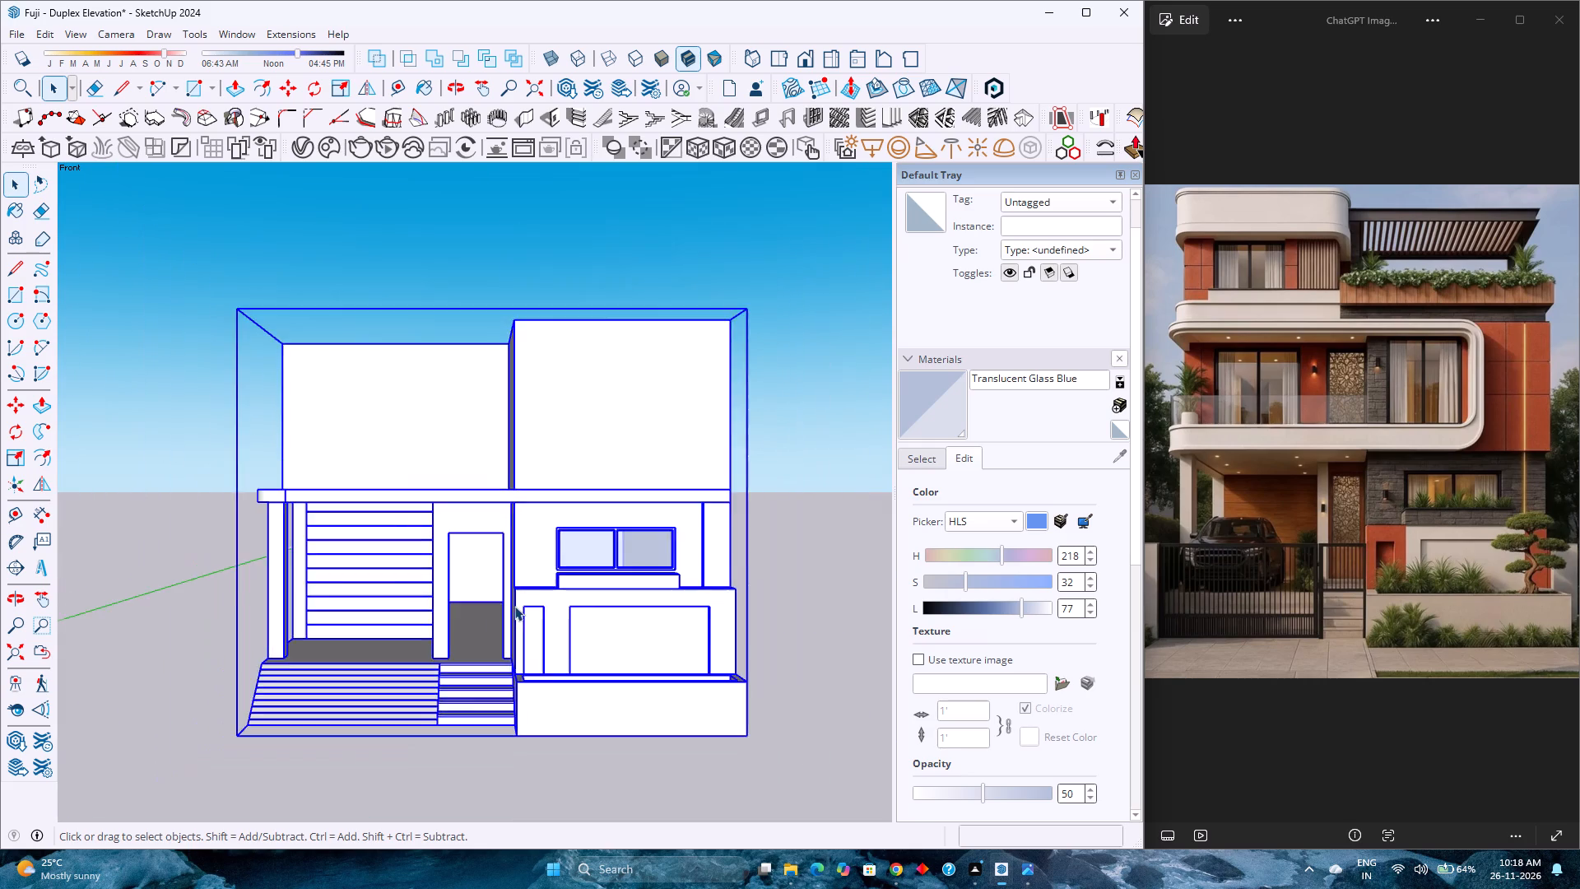
{"action": "scroll", "coordinate": [514, 606], "scroll_direction": "down", "scroll_amount": 9}
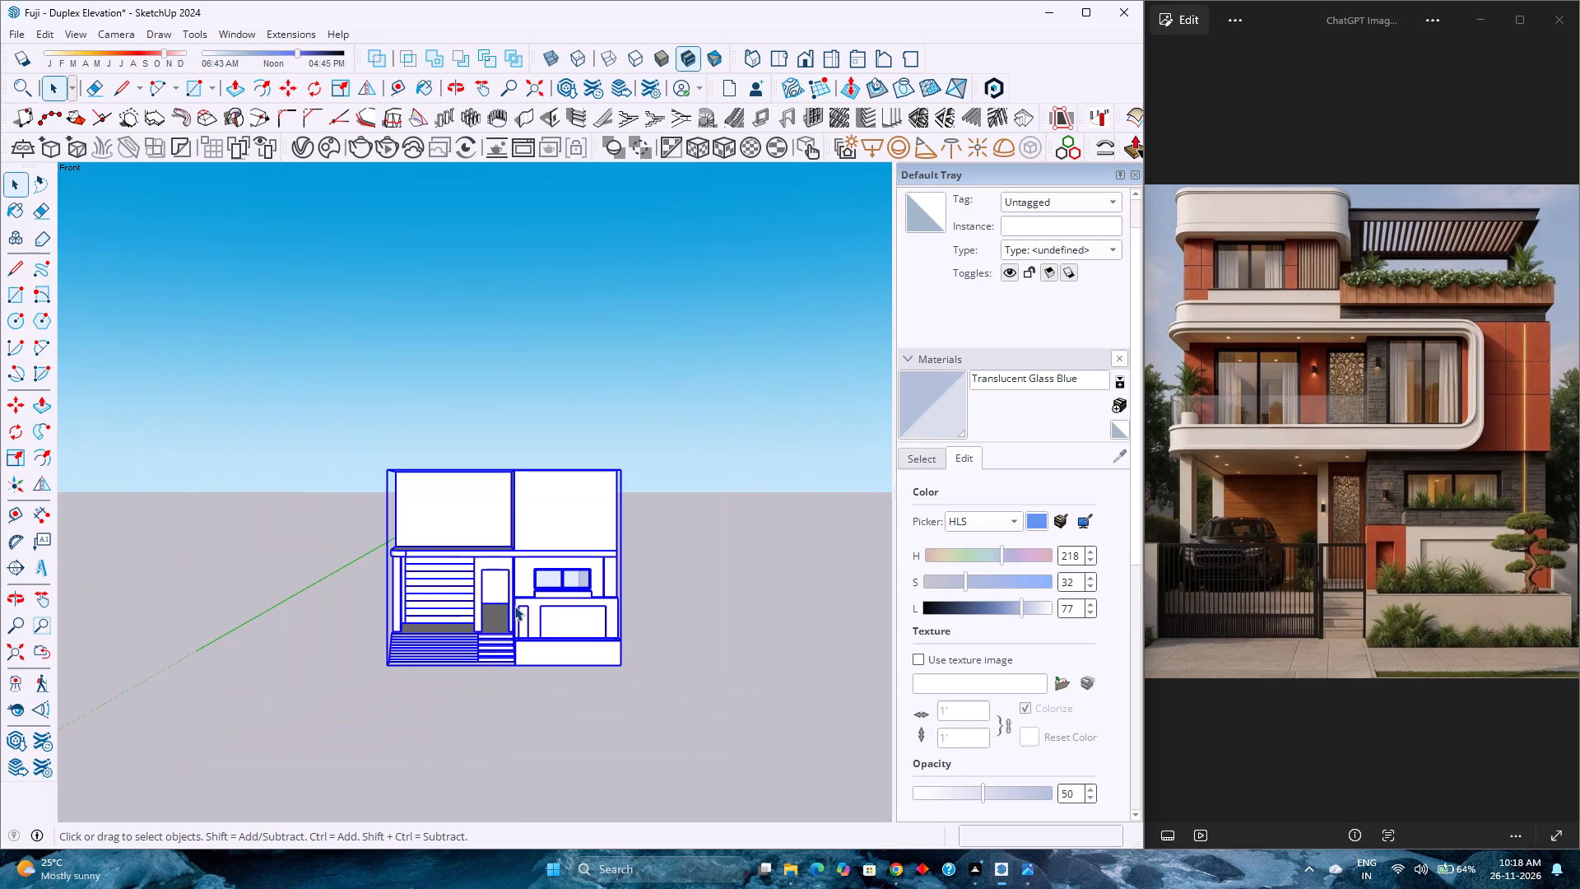
{"action": "left_click", "coordinate": [11, 655]}
{"action": "scroll", "coordinate": [611, 571], "scroll_direction": "down", "scroll_amount": 3}
{"action": "scroll", "coordinate": [611, 571], "scroll_direction": "up", "scroll_amount": 4}
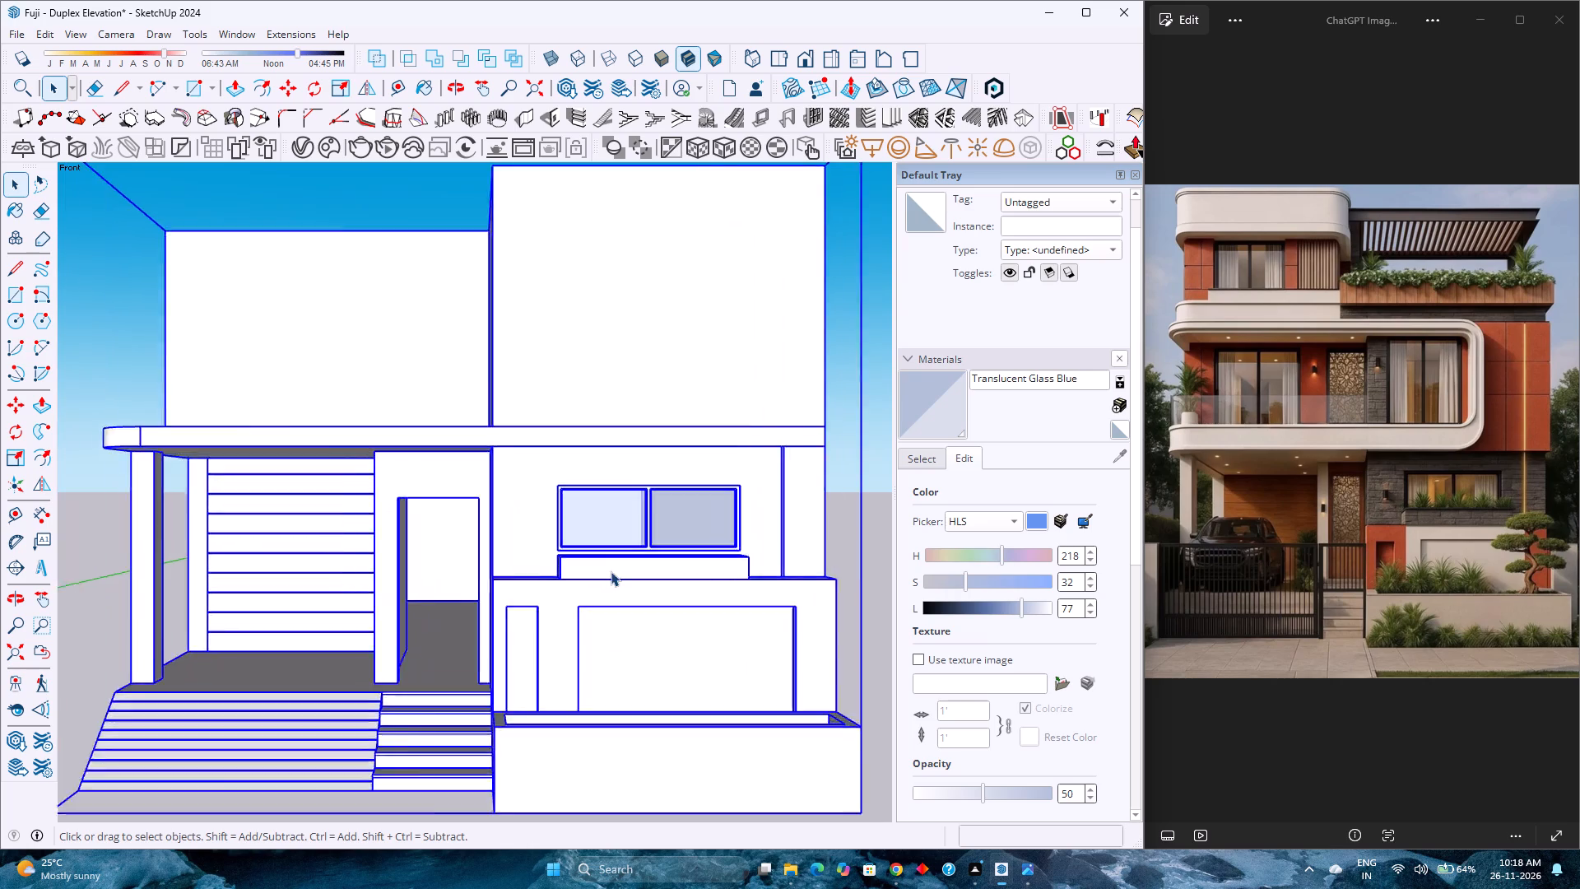
{"action": "scroll", "coordinate": [611, 571], "scroll_direction": "down", "scroll_amount": 4}
{"action": "scroll", "coordinate": [514, 571], "scroll_direction": "down", "scroll_amount": 3}
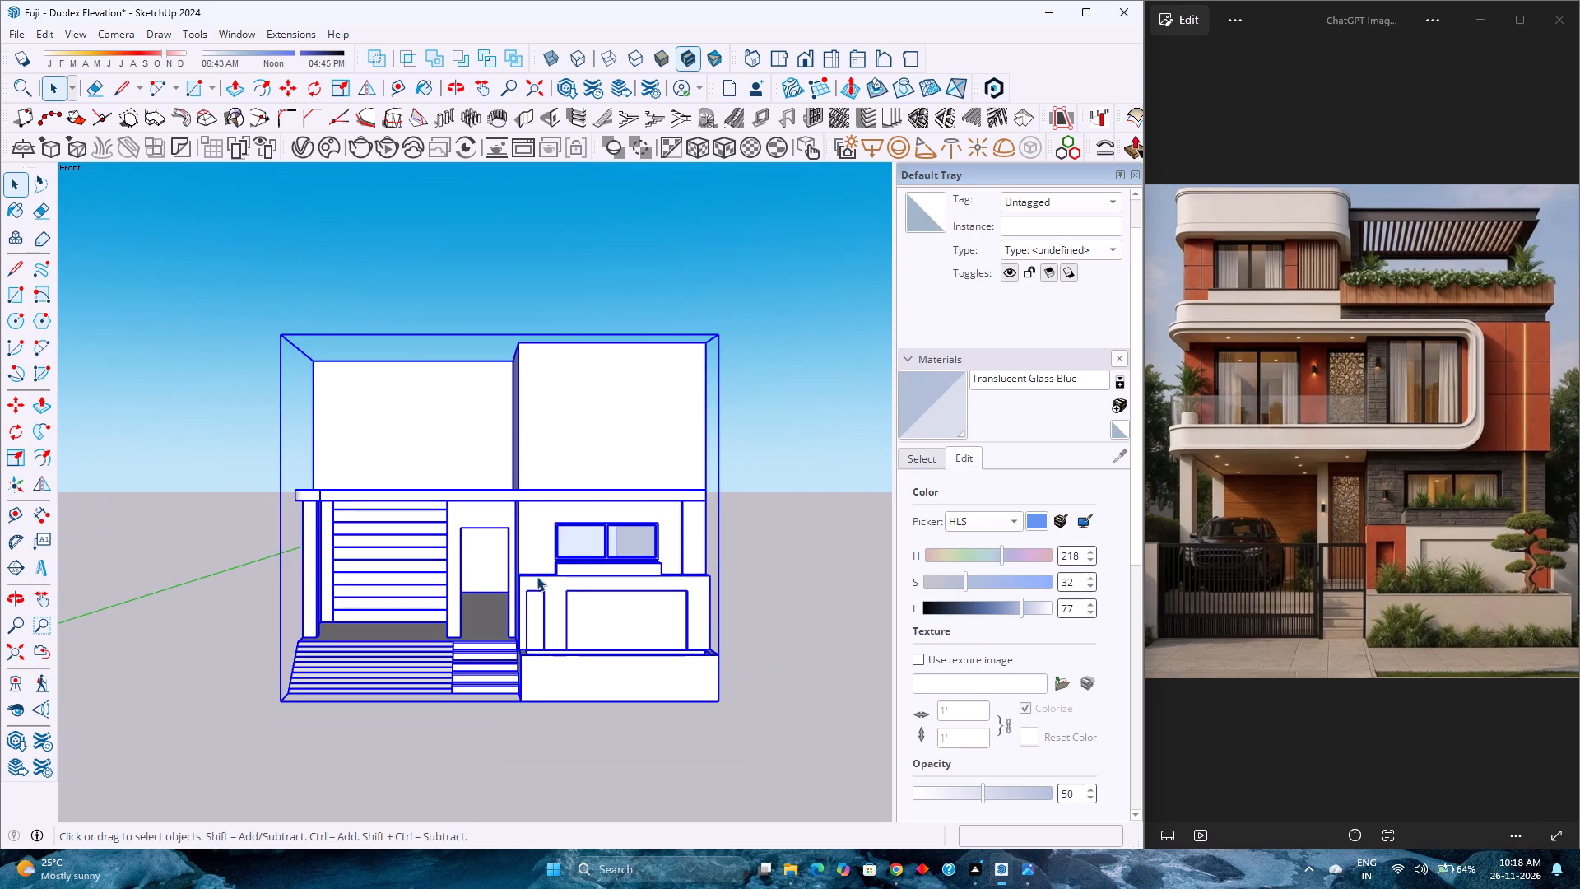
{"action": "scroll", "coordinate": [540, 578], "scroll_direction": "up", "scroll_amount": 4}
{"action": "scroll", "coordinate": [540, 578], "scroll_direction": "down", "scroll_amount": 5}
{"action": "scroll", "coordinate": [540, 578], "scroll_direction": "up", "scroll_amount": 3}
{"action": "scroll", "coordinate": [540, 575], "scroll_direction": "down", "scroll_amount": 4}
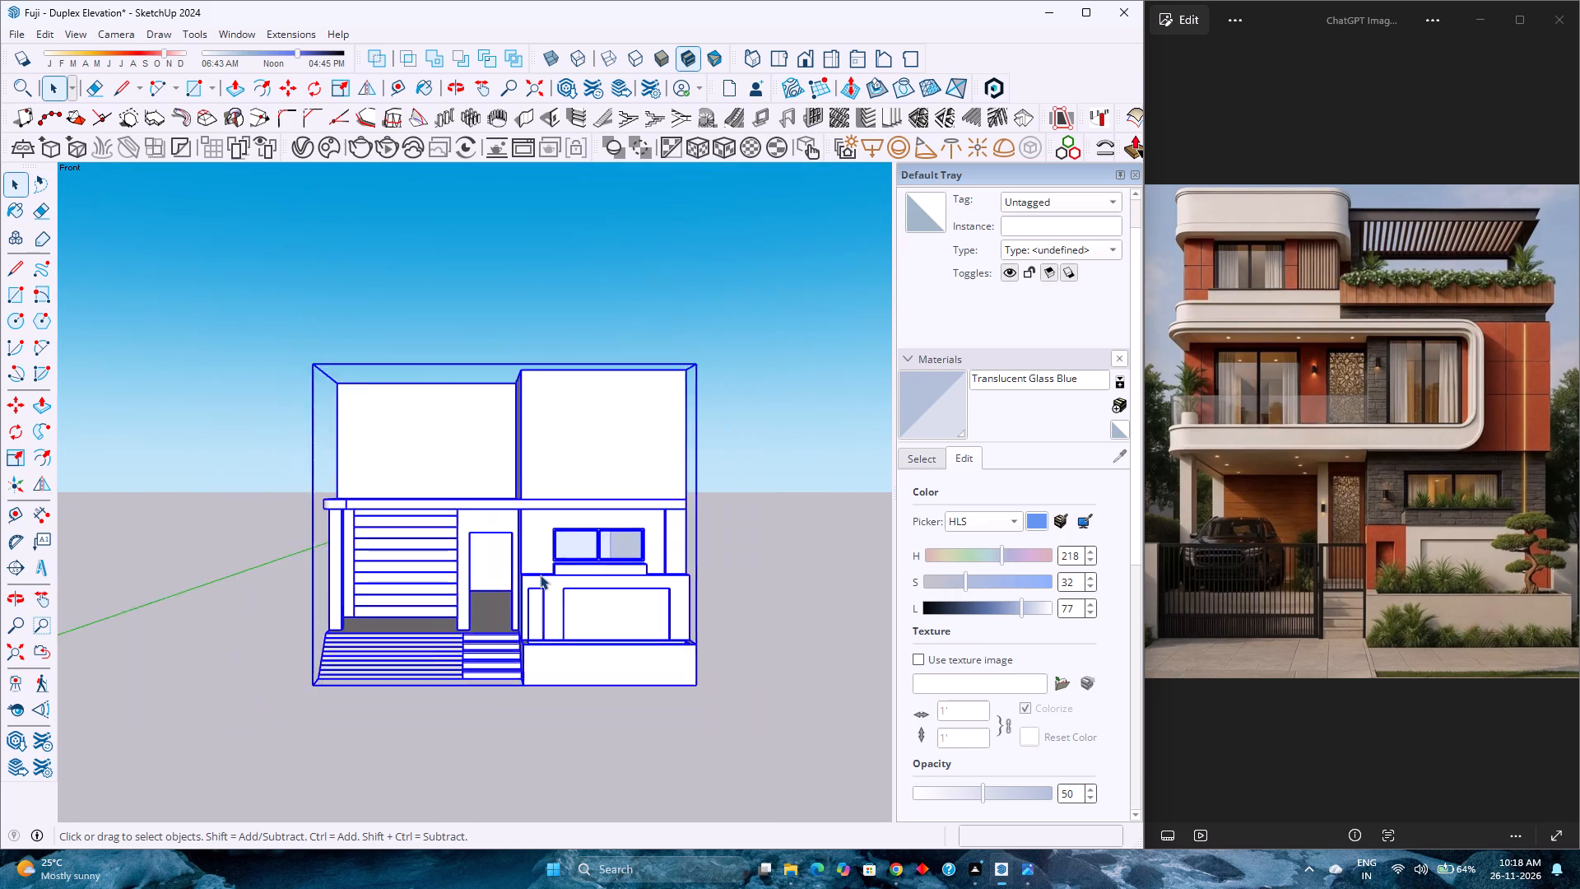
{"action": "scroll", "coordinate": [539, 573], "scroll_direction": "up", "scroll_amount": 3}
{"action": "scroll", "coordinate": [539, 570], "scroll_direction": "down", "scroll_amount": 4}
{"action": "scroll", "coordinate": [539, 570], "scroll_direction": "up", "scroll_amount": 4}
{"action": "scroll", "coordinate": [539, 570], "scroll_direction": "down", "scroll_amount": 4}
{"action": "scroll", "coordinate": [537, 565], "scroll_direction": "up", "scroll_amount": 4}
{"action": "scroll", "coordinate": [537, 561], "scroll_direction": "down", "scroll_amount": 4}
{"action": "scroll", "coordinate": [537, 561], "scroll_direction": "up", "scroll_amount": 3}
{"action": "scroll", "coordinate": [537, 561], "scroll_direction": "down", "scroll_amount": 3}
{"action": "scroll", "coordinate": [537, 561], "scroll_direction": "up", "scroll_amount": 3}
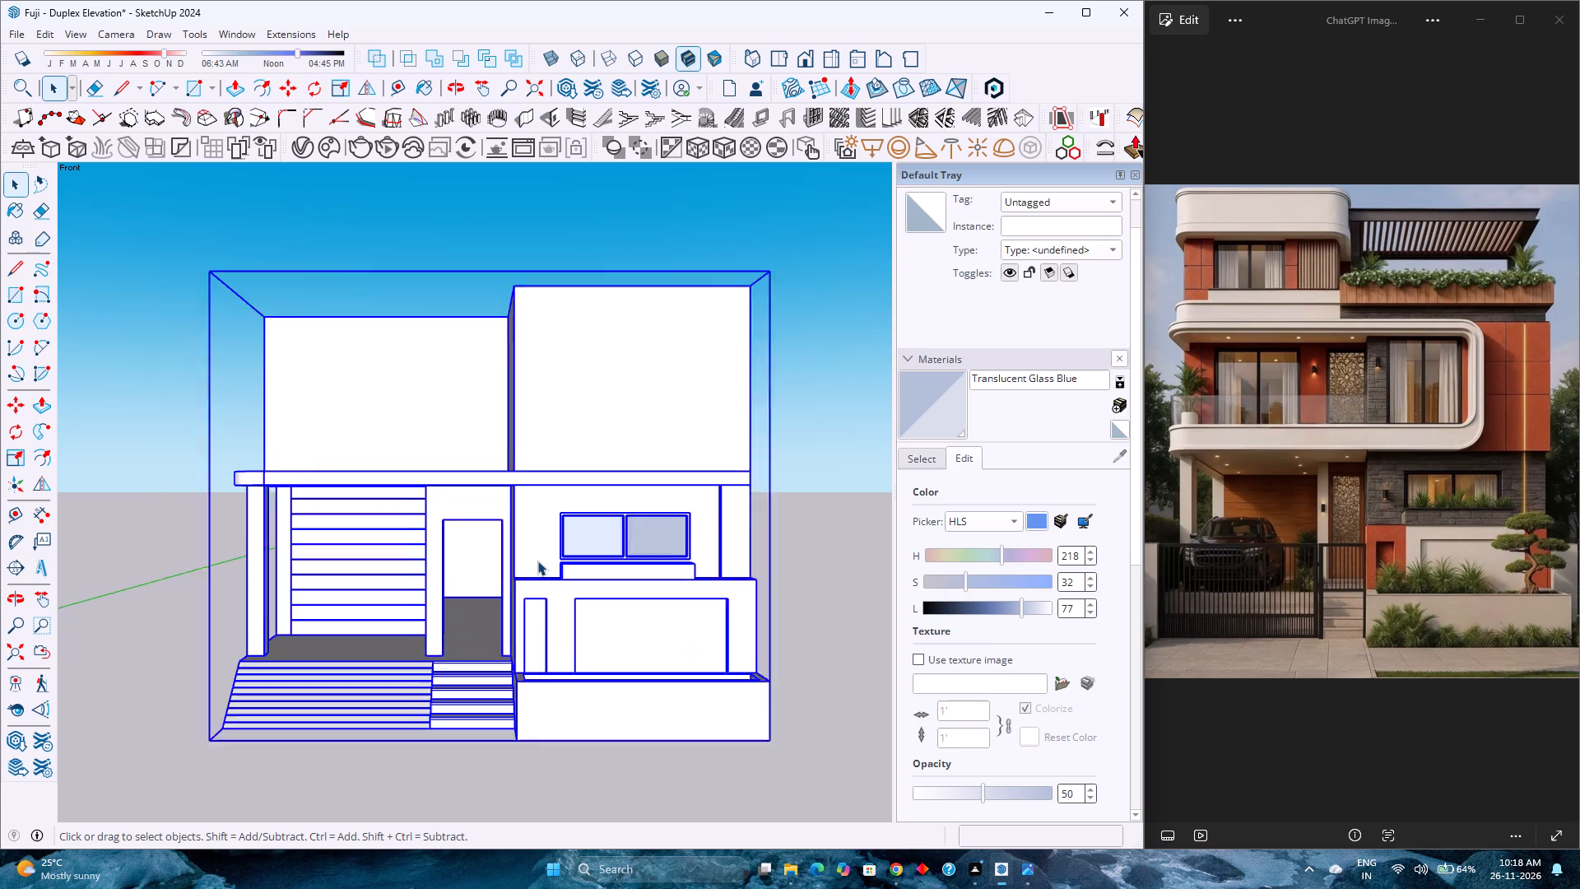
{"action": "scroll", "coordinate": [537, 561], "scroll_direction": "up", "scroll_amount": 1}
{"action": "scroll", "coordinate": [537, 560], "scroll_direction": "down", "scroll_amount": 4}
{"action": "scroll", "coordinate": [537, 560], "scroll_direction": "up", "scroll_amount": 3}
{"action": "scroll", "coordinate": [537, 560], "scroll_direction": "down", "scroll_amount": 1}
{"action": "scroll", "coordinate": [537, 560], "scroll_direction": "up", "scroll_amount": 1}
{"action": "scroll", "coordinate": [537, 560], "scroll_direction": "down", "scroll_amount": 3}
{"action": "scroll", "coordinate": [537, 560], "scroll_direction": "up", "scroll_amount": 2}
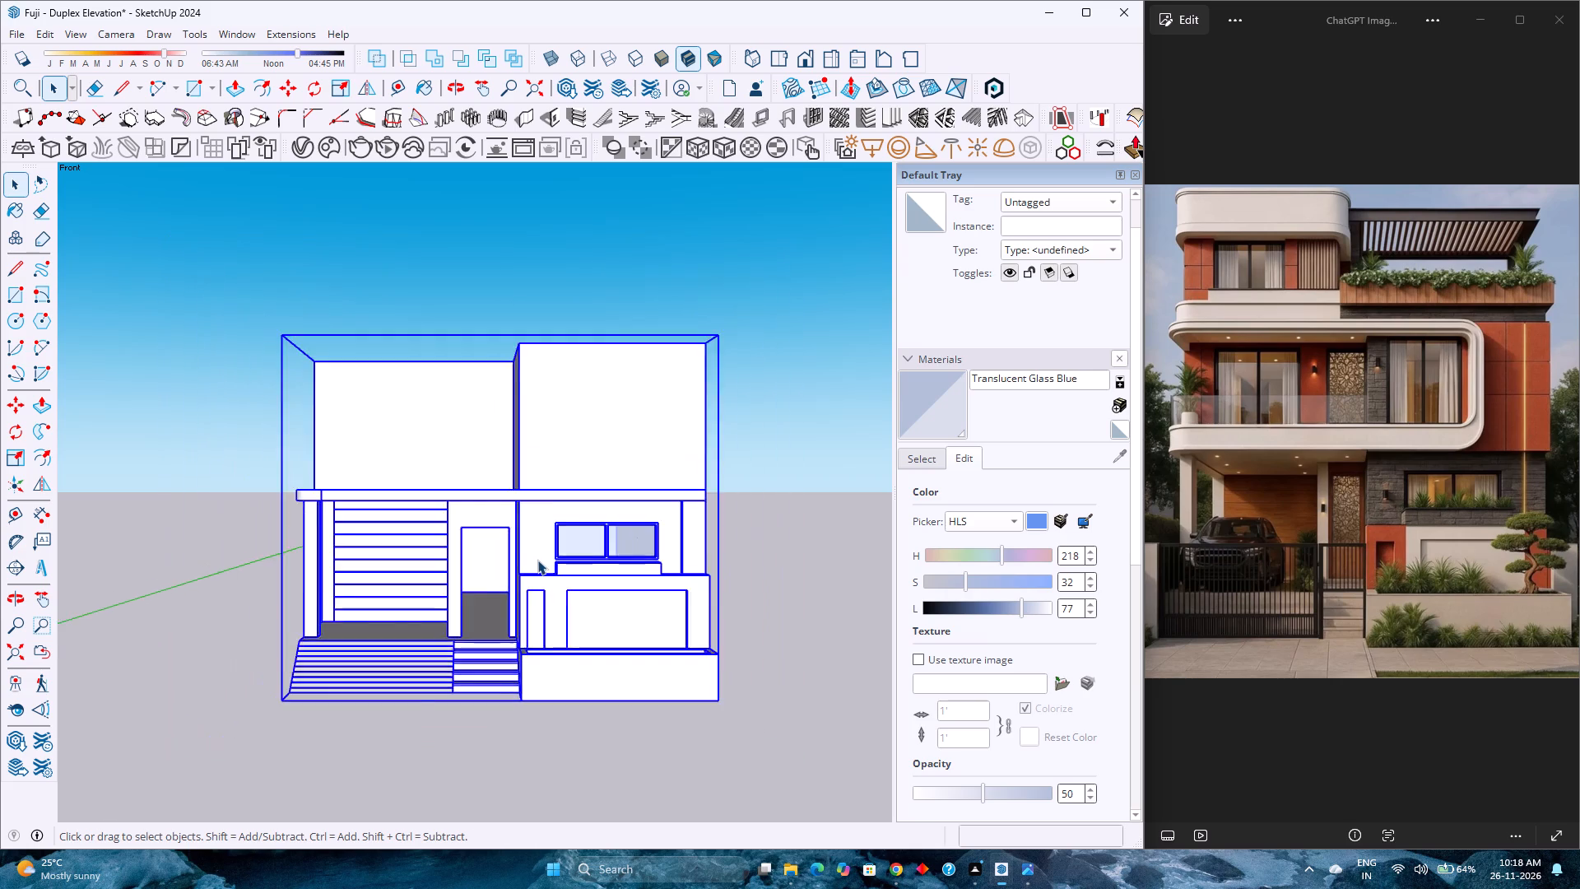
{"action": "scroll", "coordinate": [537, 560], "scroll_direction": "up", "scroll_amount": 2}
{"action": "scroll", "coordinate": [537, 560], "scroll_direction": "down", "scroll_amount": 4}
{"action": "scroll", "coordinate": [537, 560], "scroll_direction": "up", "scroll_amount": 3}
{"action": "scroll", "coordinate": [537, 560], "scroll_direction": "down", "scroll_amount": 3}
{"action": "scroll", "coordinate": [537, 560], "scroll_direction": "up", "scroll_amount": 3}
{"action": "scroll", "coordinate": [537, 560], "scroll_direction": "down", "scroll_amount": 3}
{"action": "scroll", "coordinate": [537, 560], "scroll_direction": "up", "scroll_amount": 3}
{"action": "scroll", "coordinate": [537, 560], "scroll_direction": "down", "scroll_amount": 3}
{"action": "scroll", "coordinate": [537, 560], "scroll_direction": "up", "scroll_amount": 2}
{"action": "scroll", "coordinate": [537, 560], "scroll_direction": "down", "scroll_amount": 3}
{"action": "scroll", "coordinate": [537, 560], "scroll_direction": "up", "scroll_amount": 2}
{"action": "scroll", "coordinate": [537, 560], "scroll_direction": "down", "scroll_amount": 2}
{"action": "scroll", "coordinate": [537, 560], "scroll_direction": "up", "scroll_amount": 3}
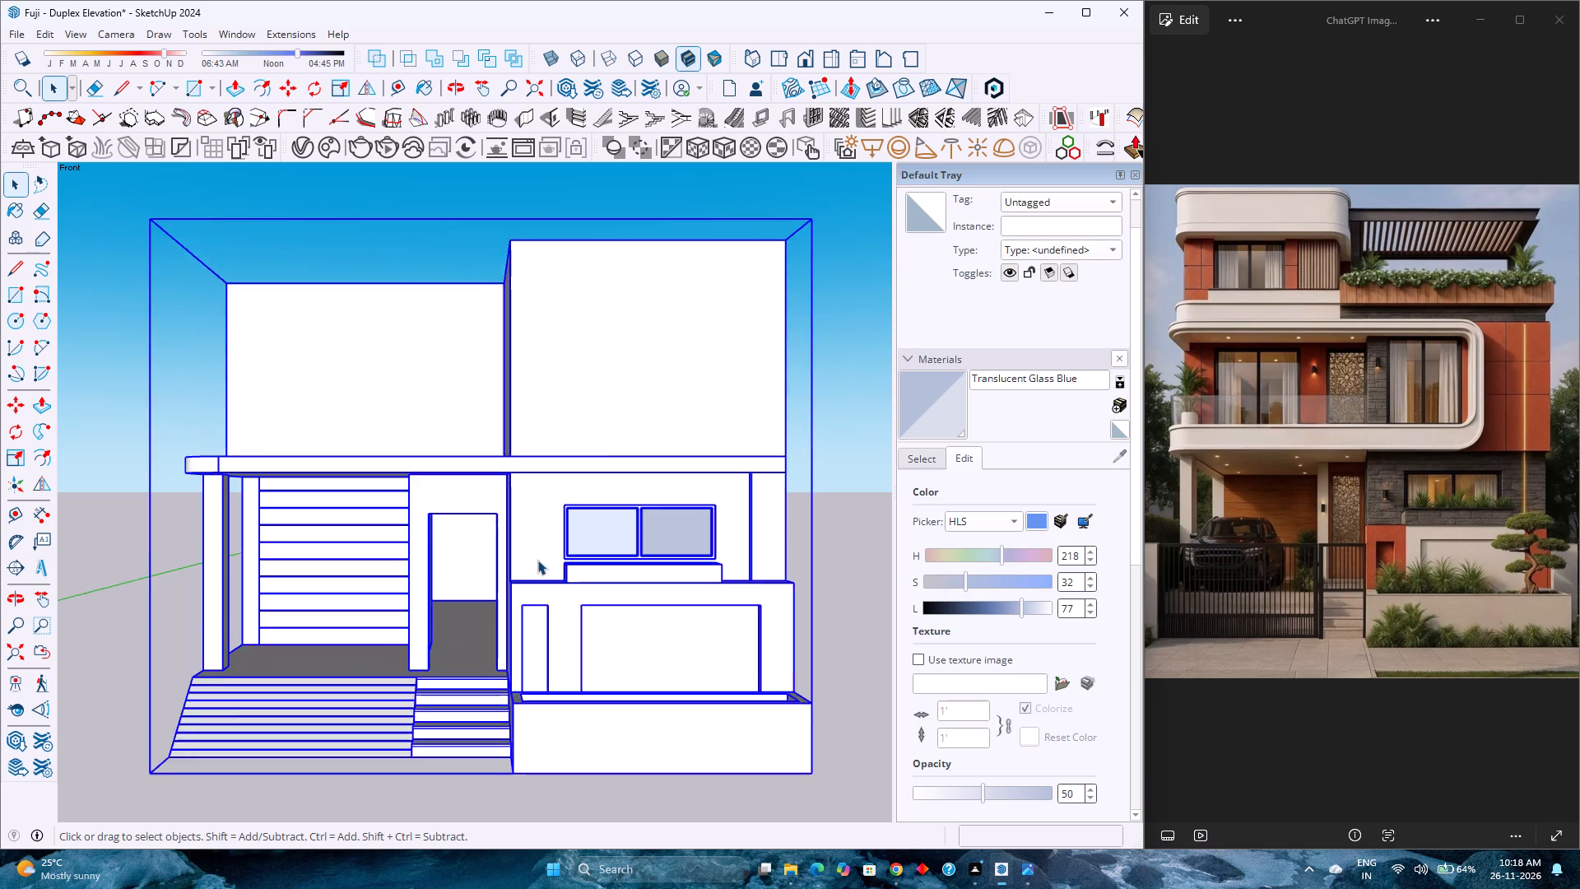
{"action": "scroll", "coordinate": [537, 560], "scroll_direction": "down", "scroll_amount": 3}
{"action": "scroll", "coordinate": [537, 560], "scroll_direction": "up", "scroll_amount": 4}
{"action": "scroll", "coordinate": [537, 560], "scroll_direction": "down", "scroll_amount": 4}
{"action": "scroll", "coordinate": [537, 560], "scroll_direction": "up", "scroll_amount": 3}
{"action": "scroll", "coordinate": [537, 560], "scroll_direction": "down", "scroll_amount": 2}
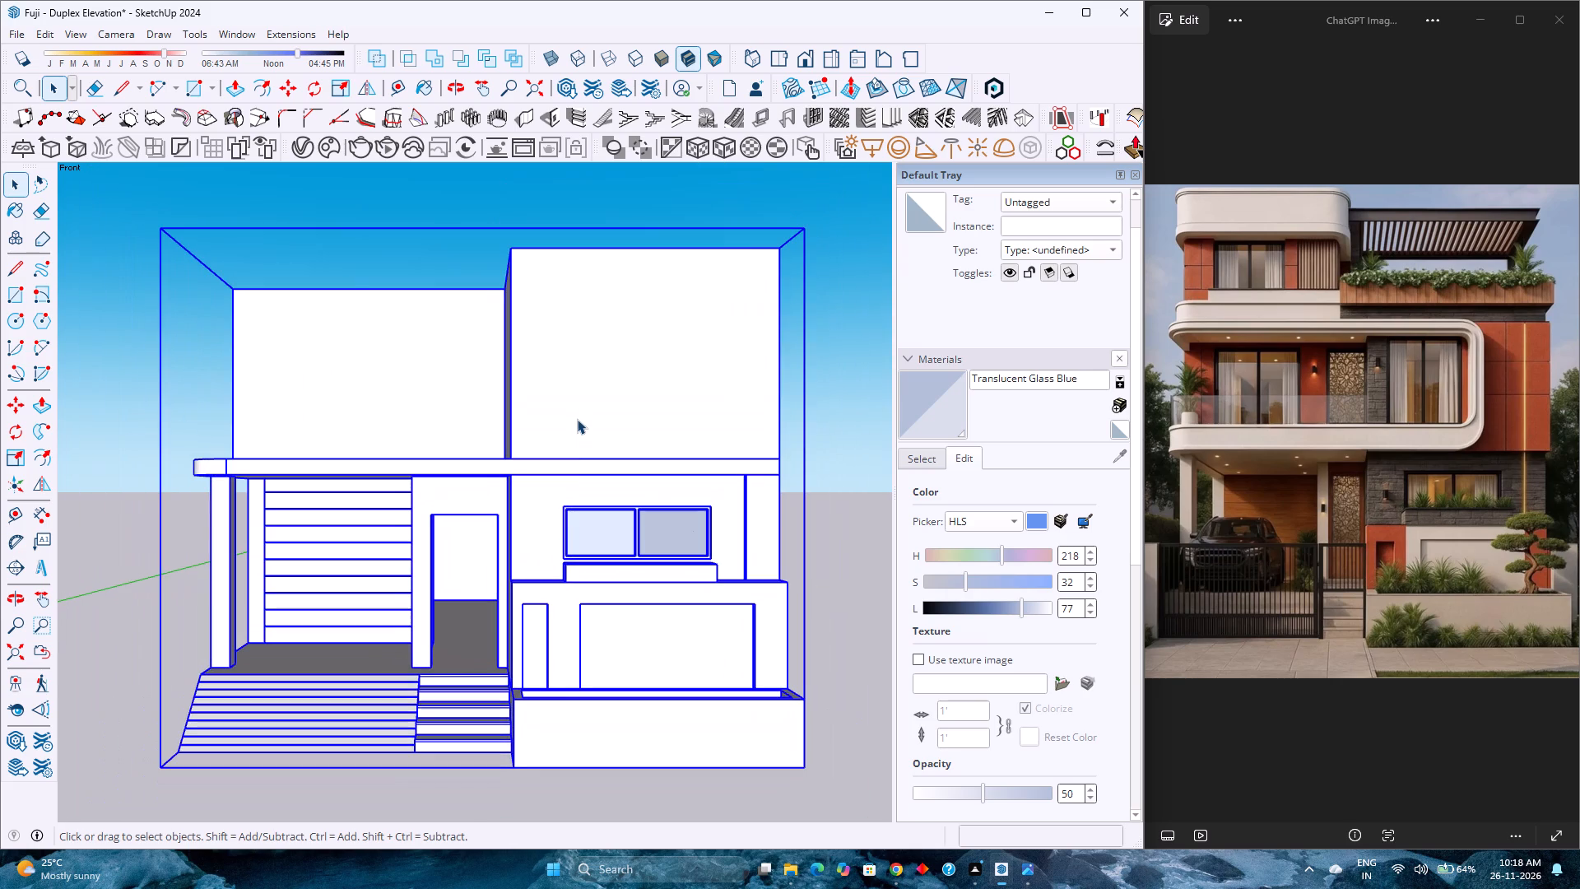
Open the first-floor walls group, nested inside the house group, for editing.
{"action": "double_click", "coordinate": [577, 418]}
{"action": "scroll", "coordinate": [577, 418], "scroll_direction": "up", "scroll_amount": 4}
{"action": "left_click", "coordinate": [577, 418]}
{"action": "double_click", "coordinate": [576, 418]}
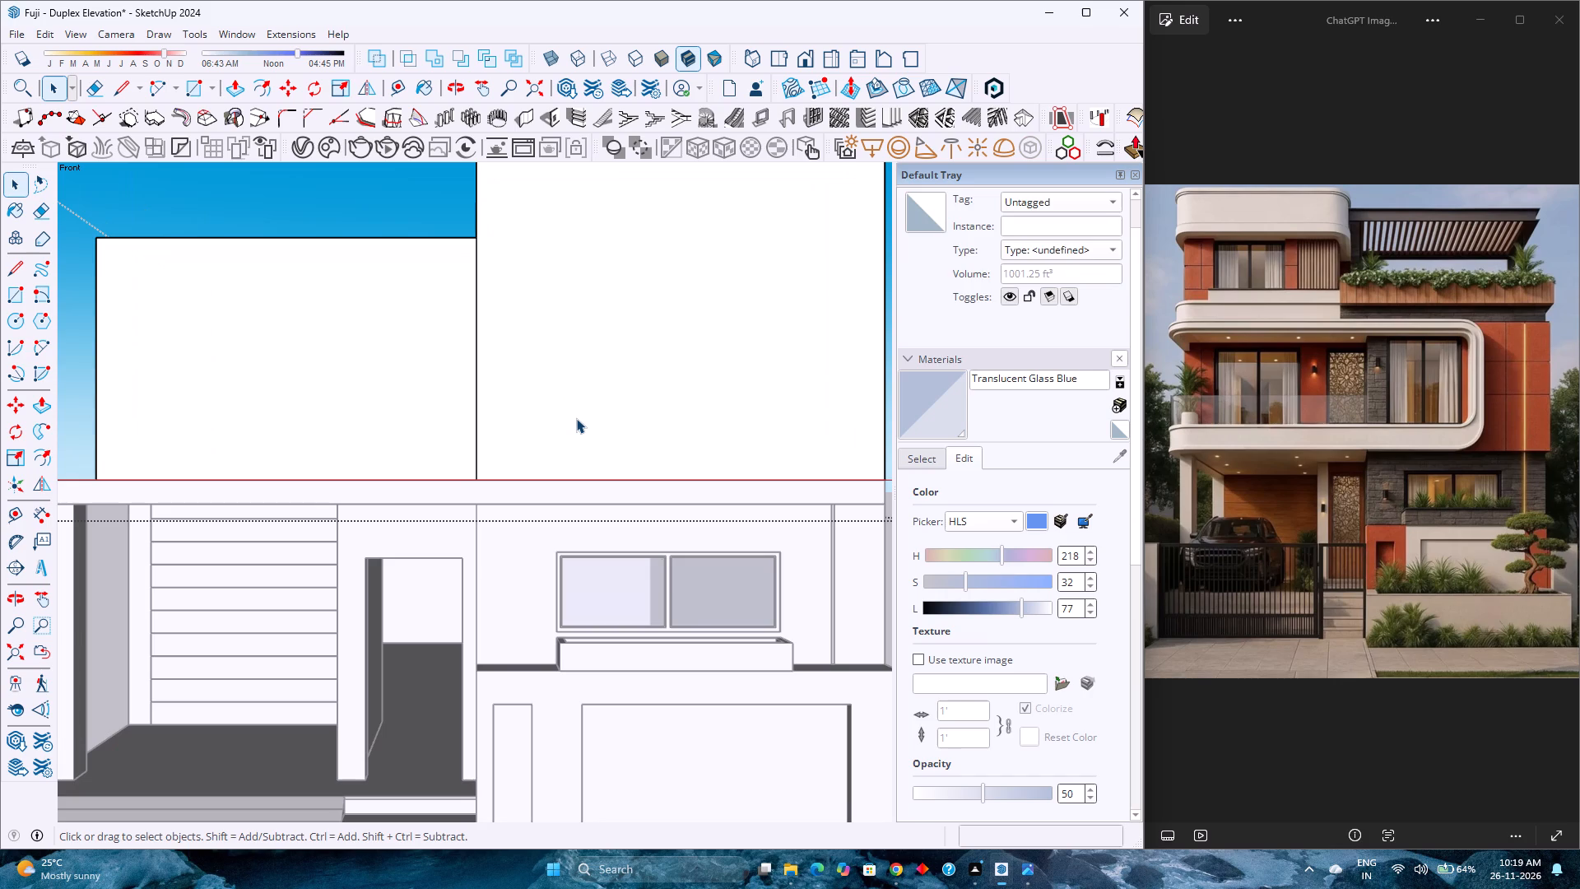
Examine from above the corner where the recessed first-floor wall meets the projecting wall and the porch slab.
{"action": "scroll", "coordinate": [572, 422], "scroll_direction": "down", "scroll_amount": 1}
{"action": "scroll", "coordinate": [491, 461], "scroll_direction": "down", "scroll_amount": 4}
{"action": "middle_click_drag", "start_coordinate": [490, 463], "coordinate": [490, 464]}
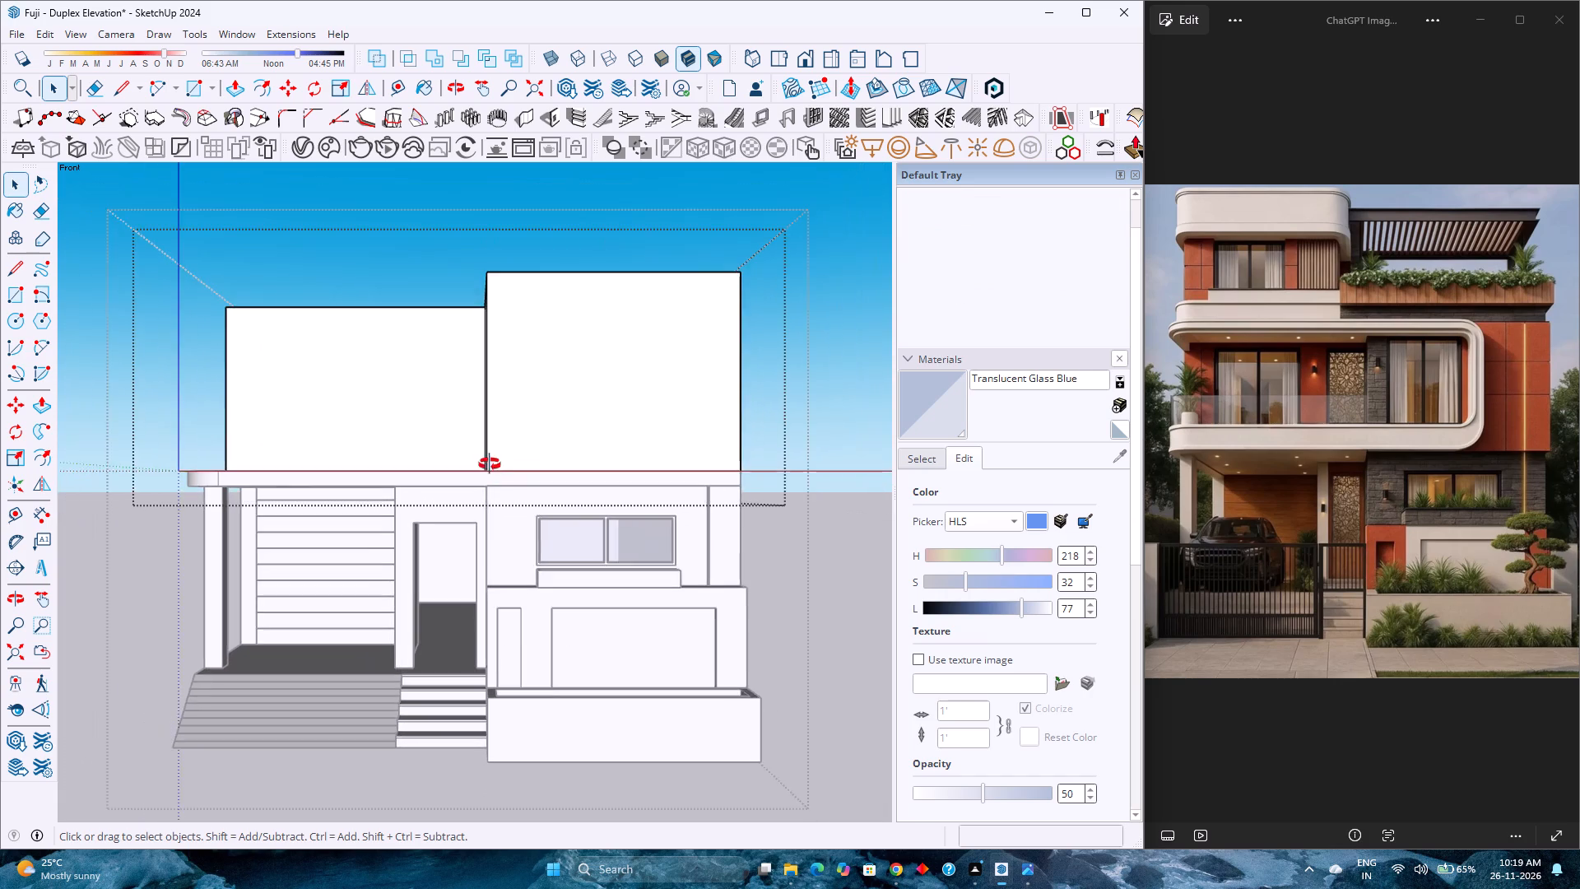
{"action": "middle_click_drag", "start_coordinate": [490, 464], "coordinate": [514, 565]}
{"action": "middle_click", "coordinate": [514, 565]}
{"action": "scroll", "coordinate": [475, 497], "scroll_direction": "up", "scroll_amount": 3}
{"action": "scroll", "coordinate": [475, 497], "scroll_direction": "down", "scroll_amount": 3}
{"action": "scroll", "coordinate": [475, 497], "scroll_direction": "up", "scroll_amount": 3}
{"action": "scroll", "coordinate": [478, 497], "scroll_direction": "down", "scroll_amount": 2}
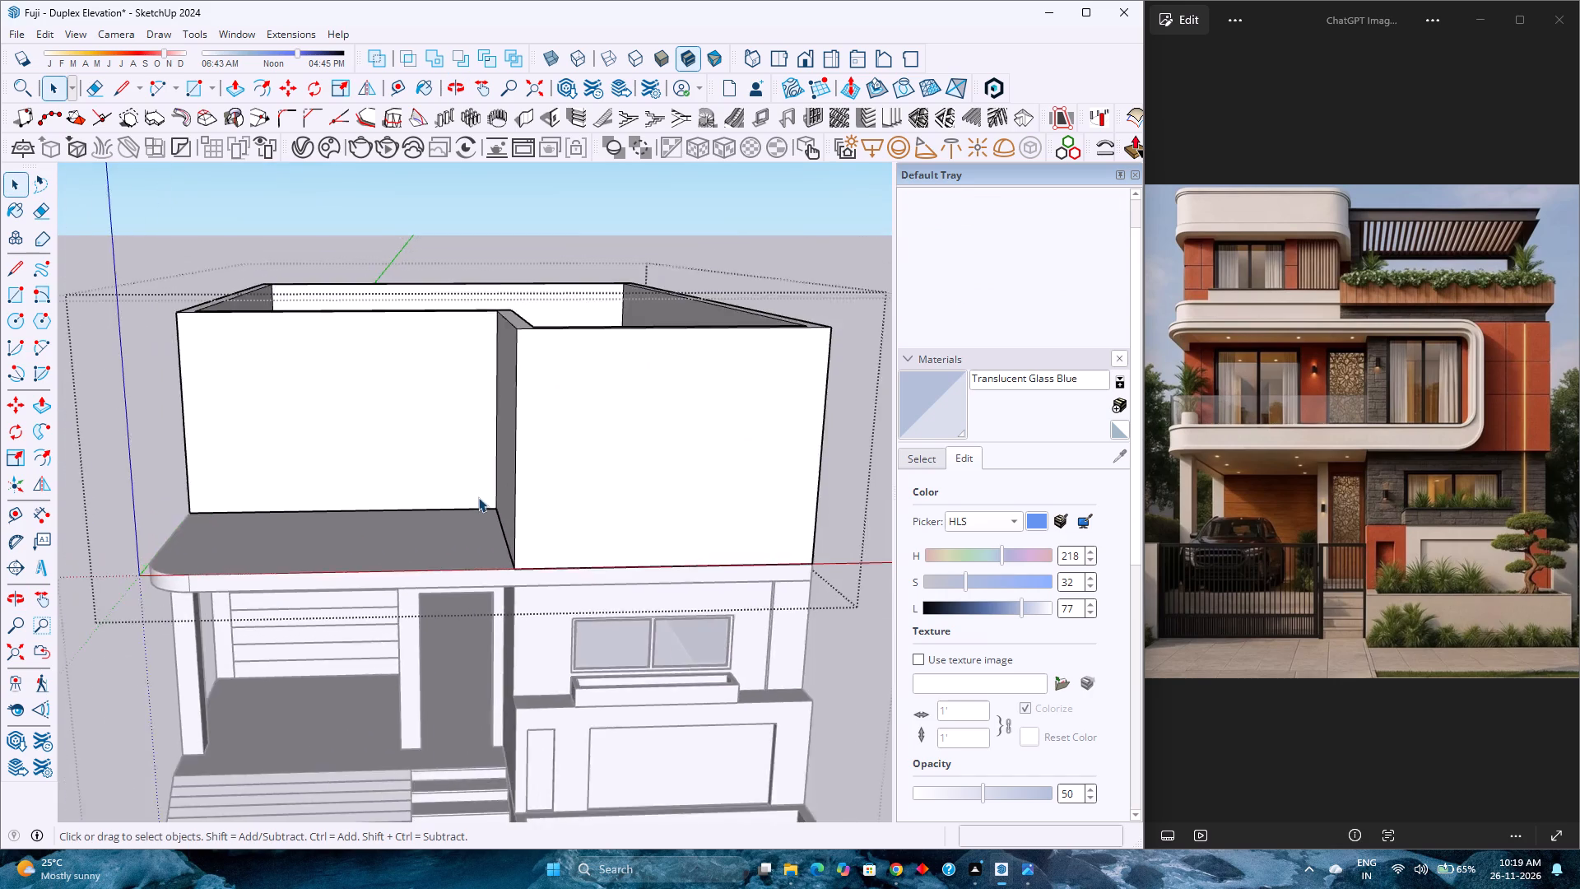
{"action": "scroll", "coordinate": [478, 497], "scroll_direction": "up", "scroll_amount": 3}
{"action": "scroll", "coordinate": [478, 497], "scroll_direction": "down", "scroll_amount": 3}
{"action": "scroll", "coordinate": [478, 497], "scroll_direction": "up", "scroll_amount": 3}
{"action": "scroll", "coordinate": [478, 497], "scroll_direction": "down", "scroll_amount": 3}
{"action": "scroll", "coordinate": [480, 497], "scroll_direction": "up", "scroll_amount": 4}
{"action": "scroll", "coordinate": [480, 497], "scroll_direction": "down", "scroll_amount": 3}
{"action": "scroll", "coordinate": [480, 497], "scroll_direction": "up", "scroll_amount": 2}
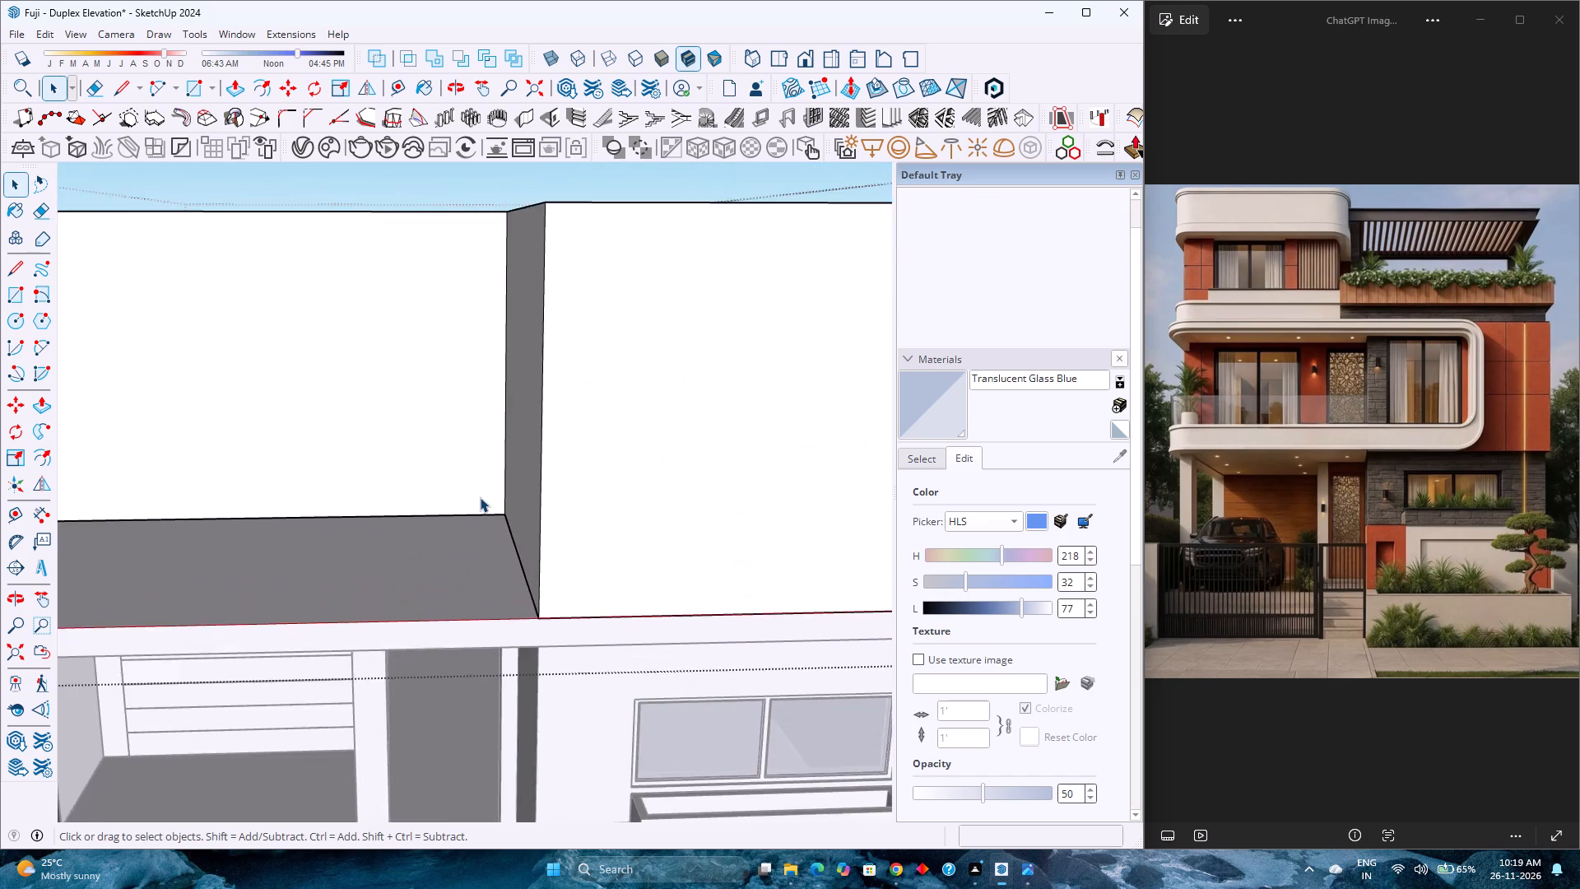
{"action": "scroll", "coordinate": [480, 497], "scroll_direction": "down", "scroll_amount": 3}
{"action": "scroll", "coordinate": [480, 497], "scroll_direction": "up", "scroll_amount": 4}
{"action": "scroll", "coordinate": [480, 497], "scroll_direction": "down", "scroll_amount": 4}
{"action": "scroll", "coordinate": [480, 497], "scroll_direction": "up", "scroll_amount": 4}
{"action": "scroll", "coordinate": [480, 497], "scroll_direction": "down", "scroll_amount": 4}
{"action": "scroll", "coordinate": [480, 497], "scroll_direction": "up", "scroll_amount": 4}
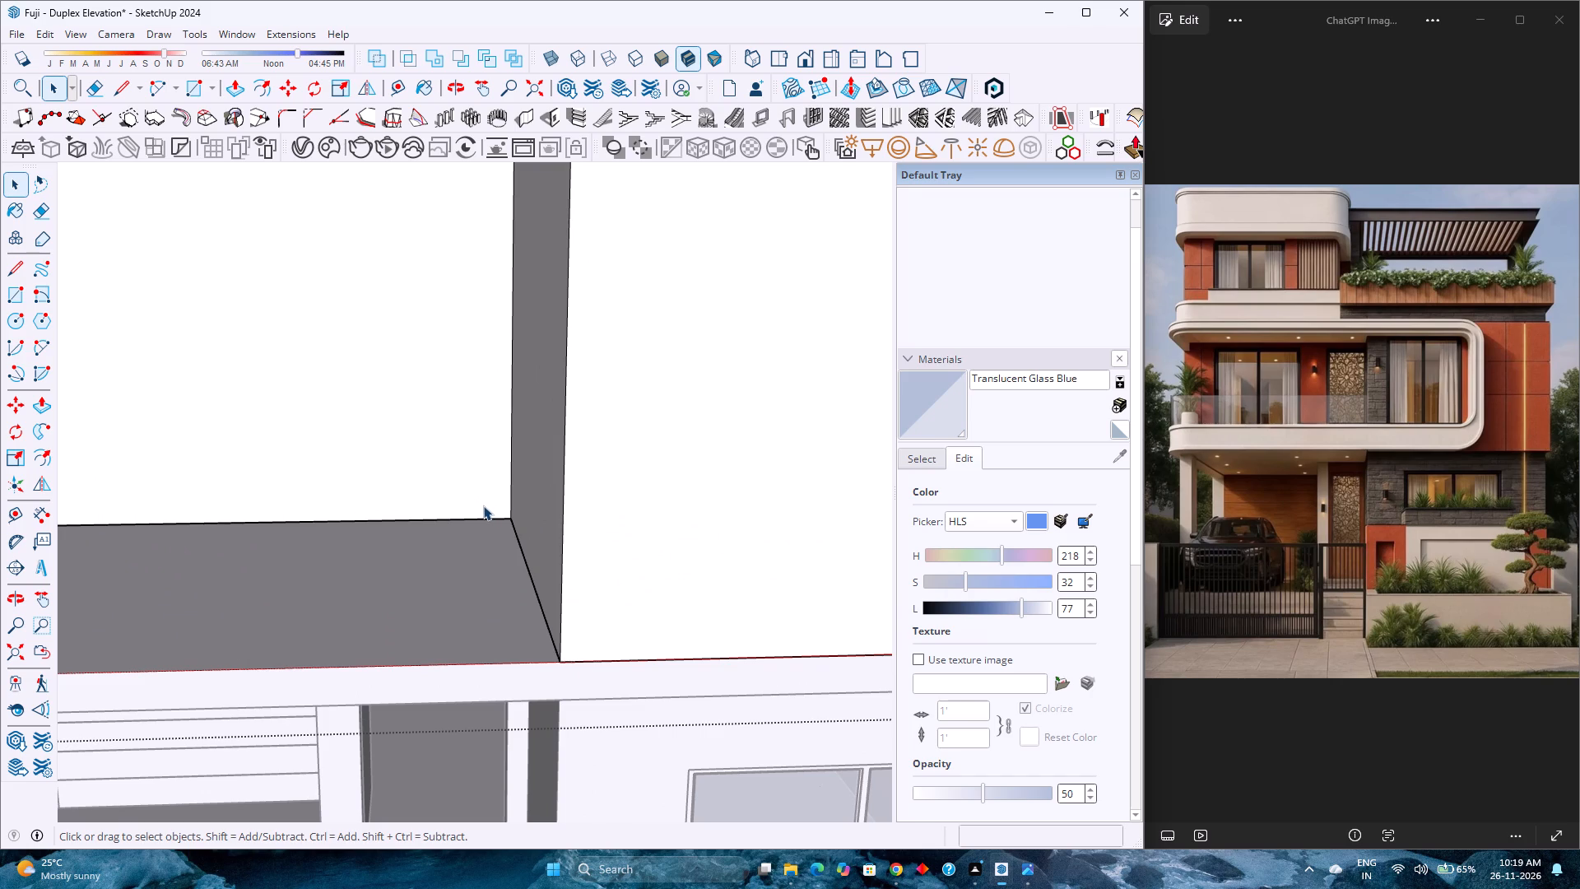
Place a vertical guide on the projecting first-floor wall, 2' from its edge beside the recessed wall.
{"action": "scroll", "coordinate": [485, 505], "scroll_direction": "down", "scroll_amount": 3}
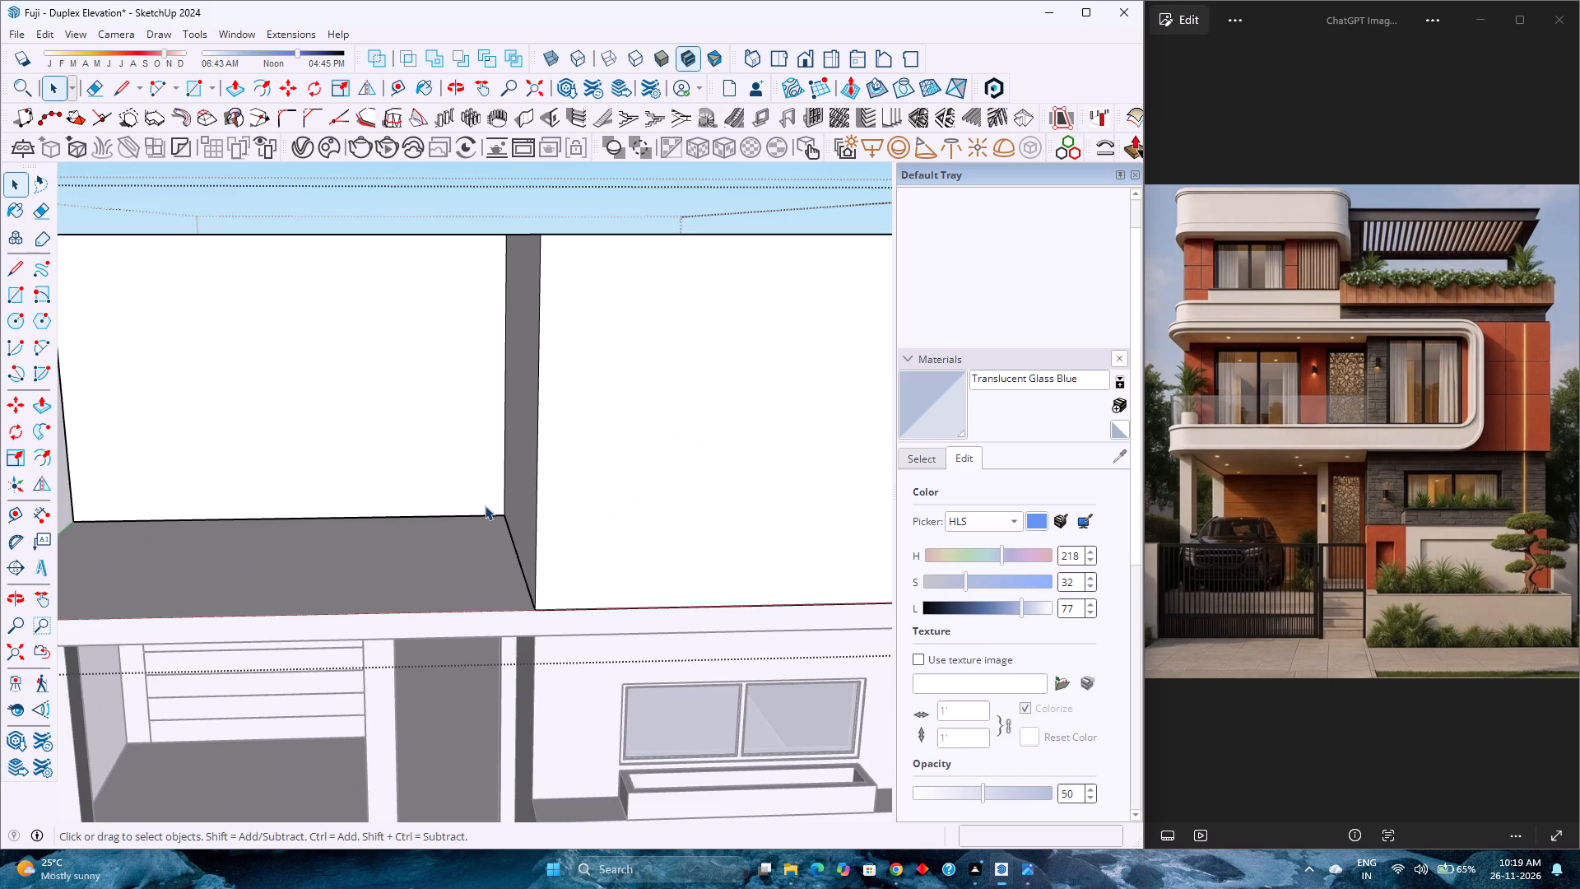
{"action": "left_click", "coordinate": [400, 90]}
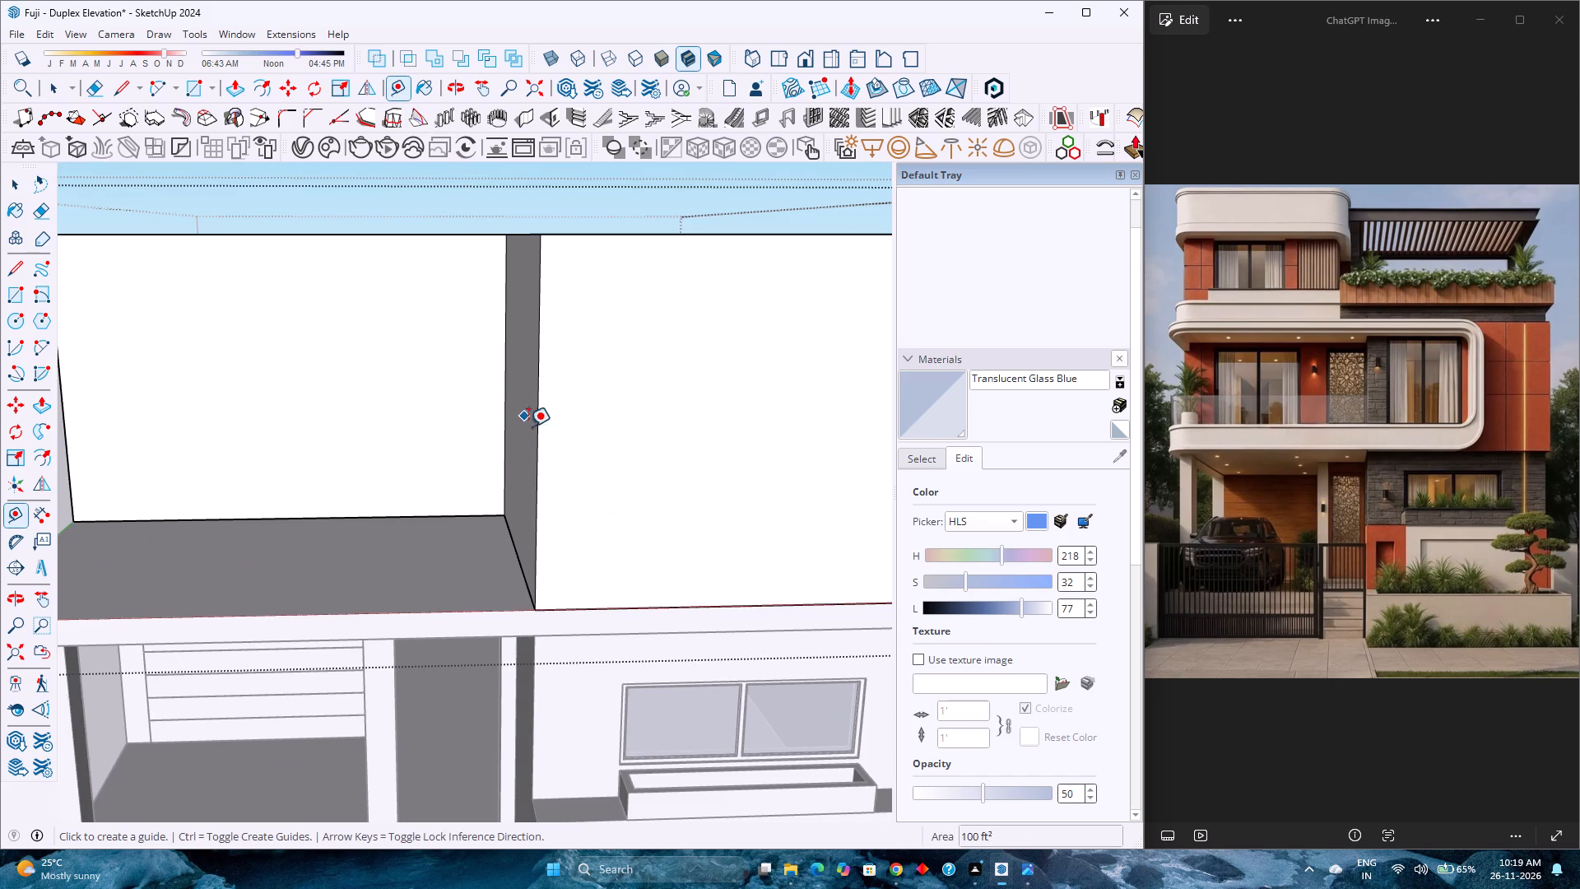
{"action": "left_click", "coordinate": [541, 427]}
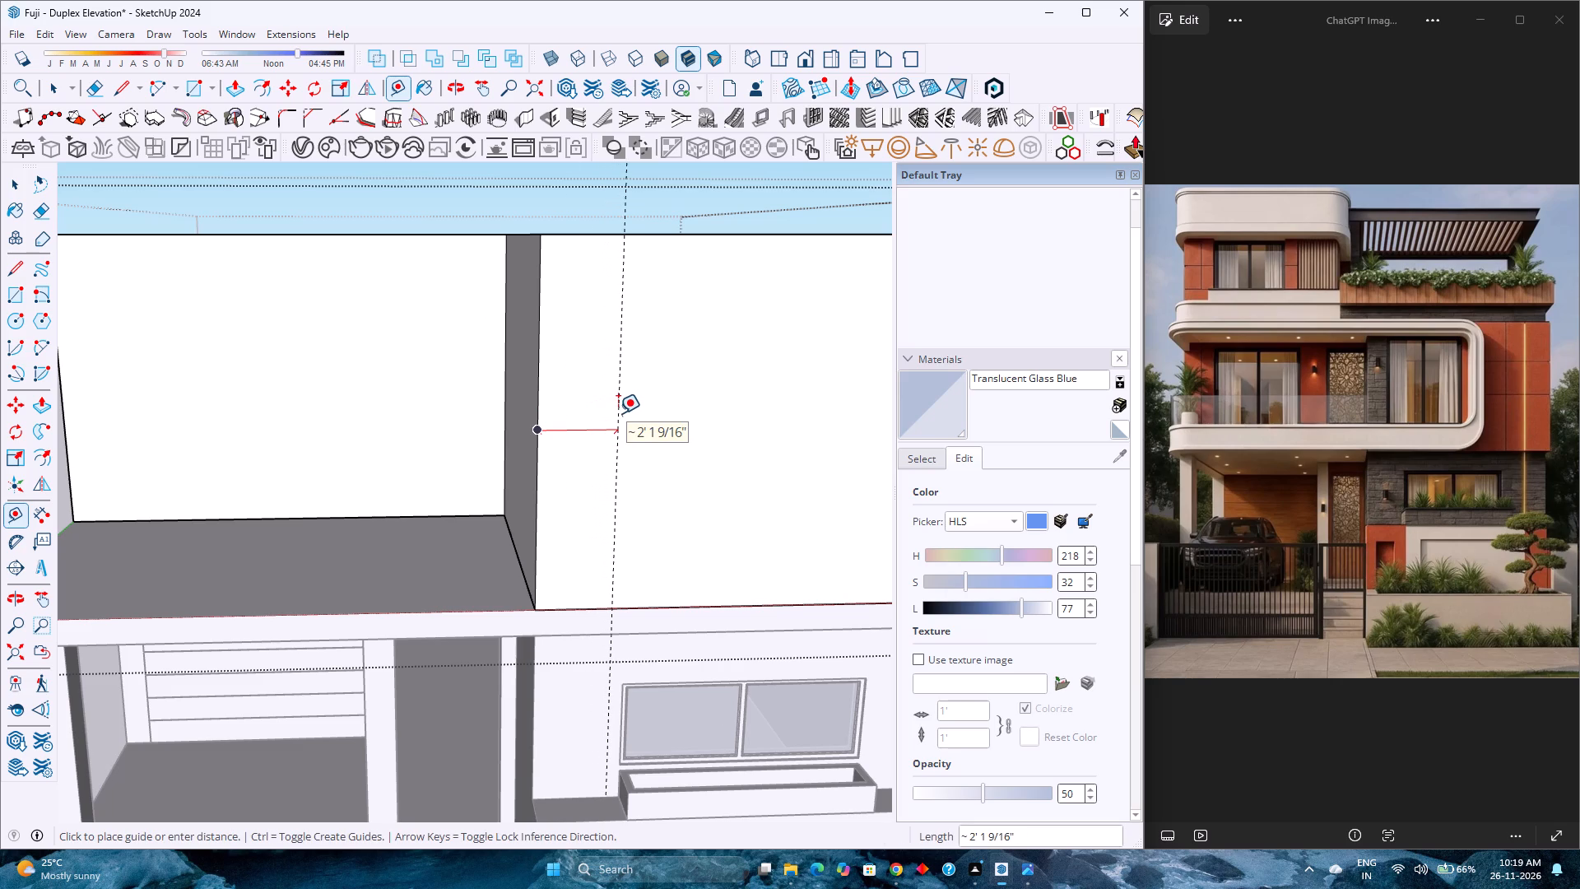
{"action": "key", "text": "2"}
{"action": "key", "text": "apostrophe"}
{"action": "key", "text": "Return"}
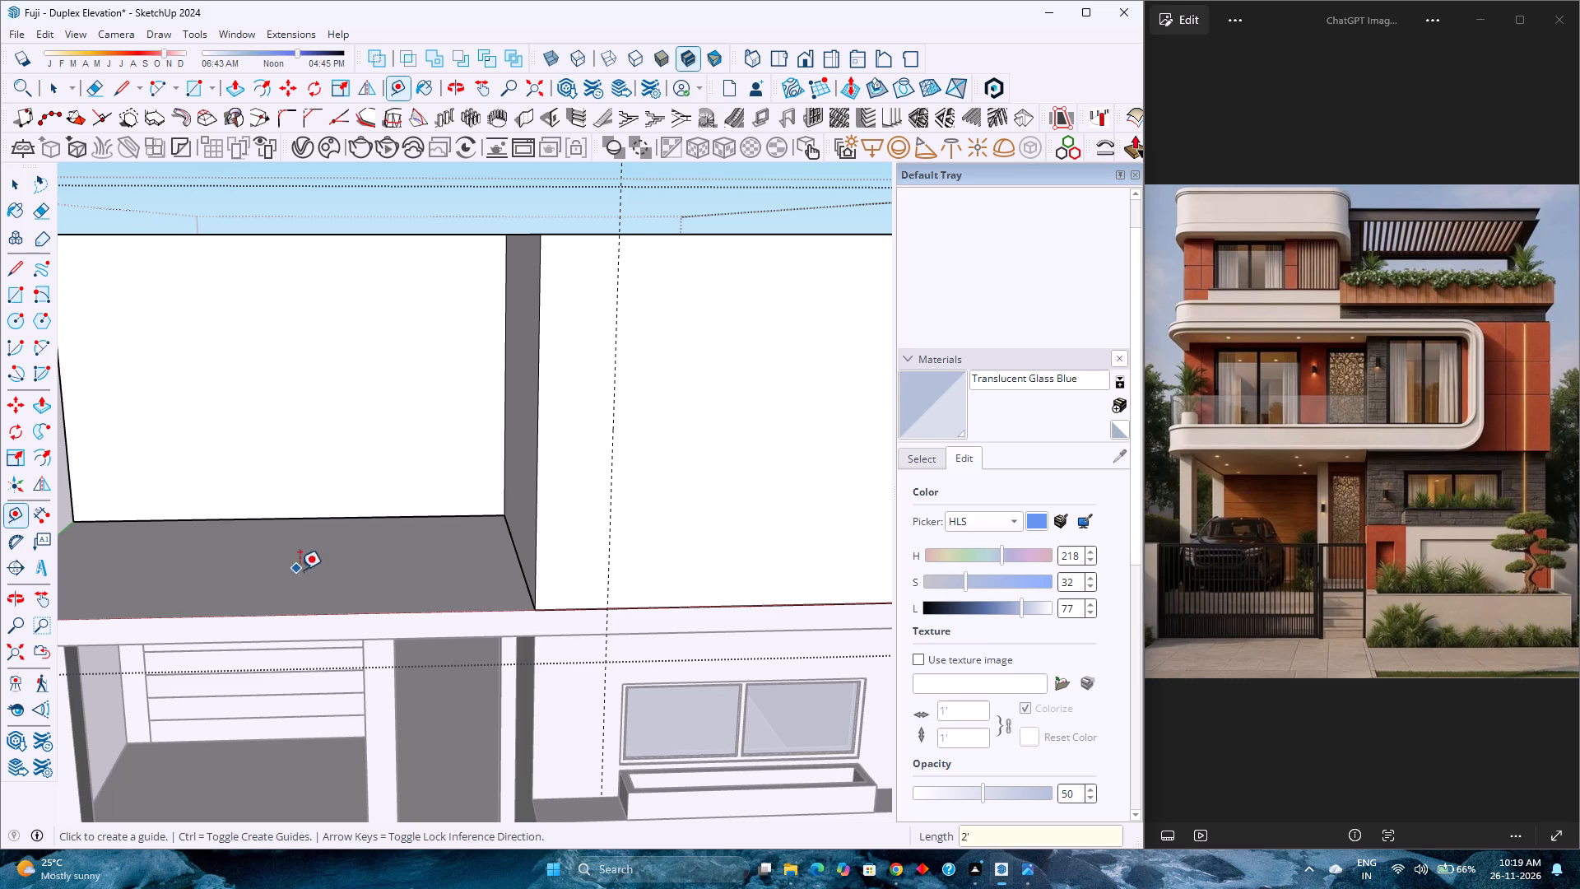
Set the new vertical guide's offset from the wall edge to 1'8".
{"action": "scroll", "coordinate": [320, 571], "scroll_direction": "down", "scroll_amount": 3}
{"action": "middle_click_drag", "start_coordinate": [390, 582], "coordinate": [353, 480]}
{"action": "middle_click", "coordinate": [353, 480]}
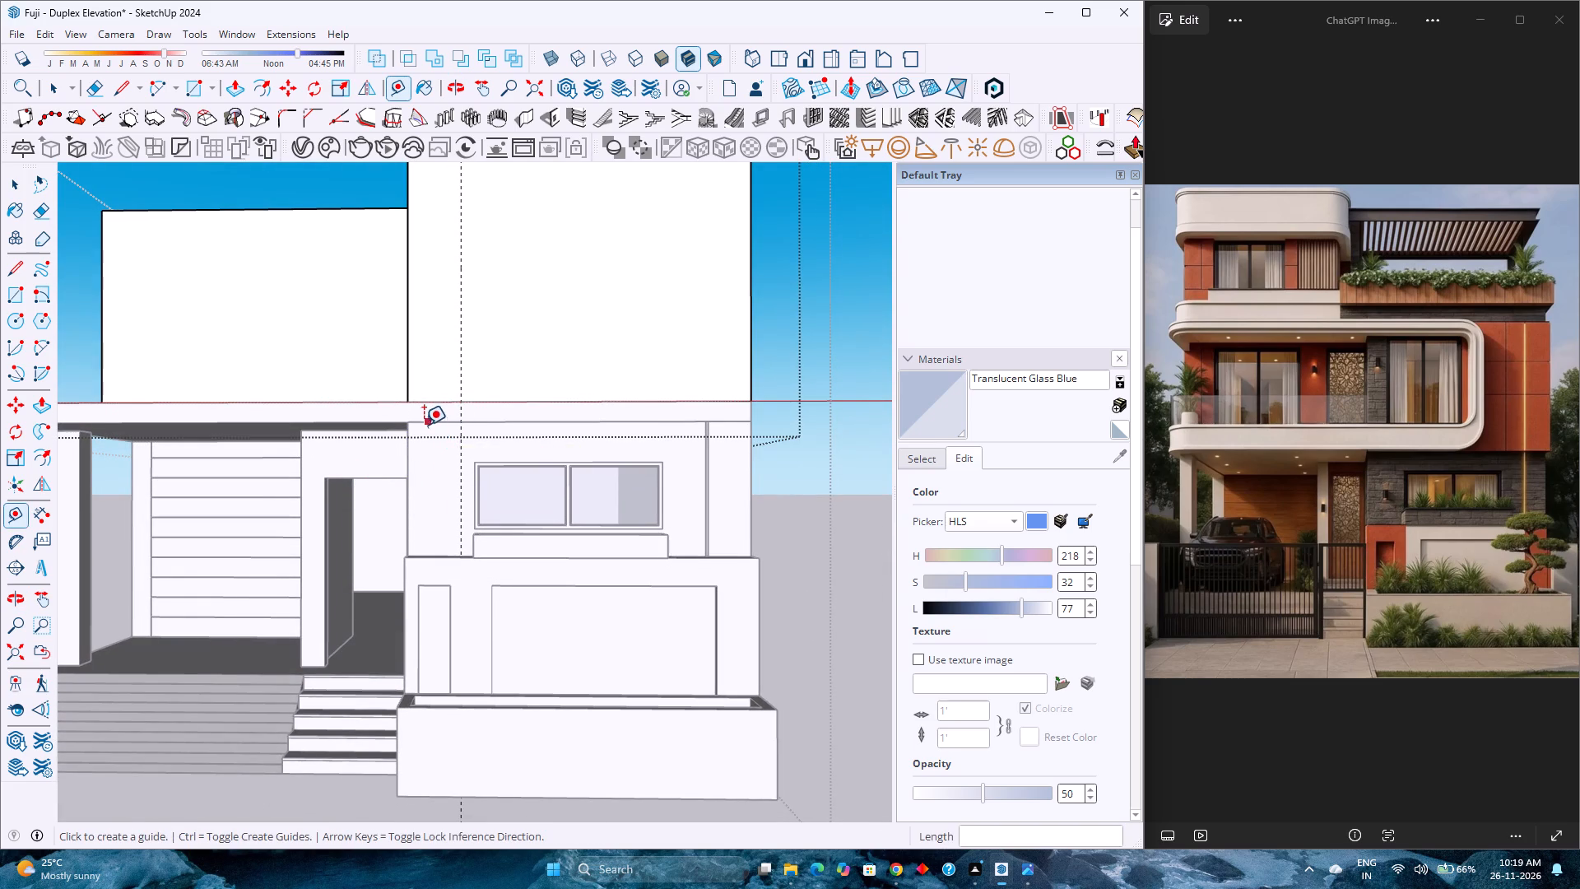
{"action": "type", "text": "1'8"}
{"action": "key", "text": "Return"}
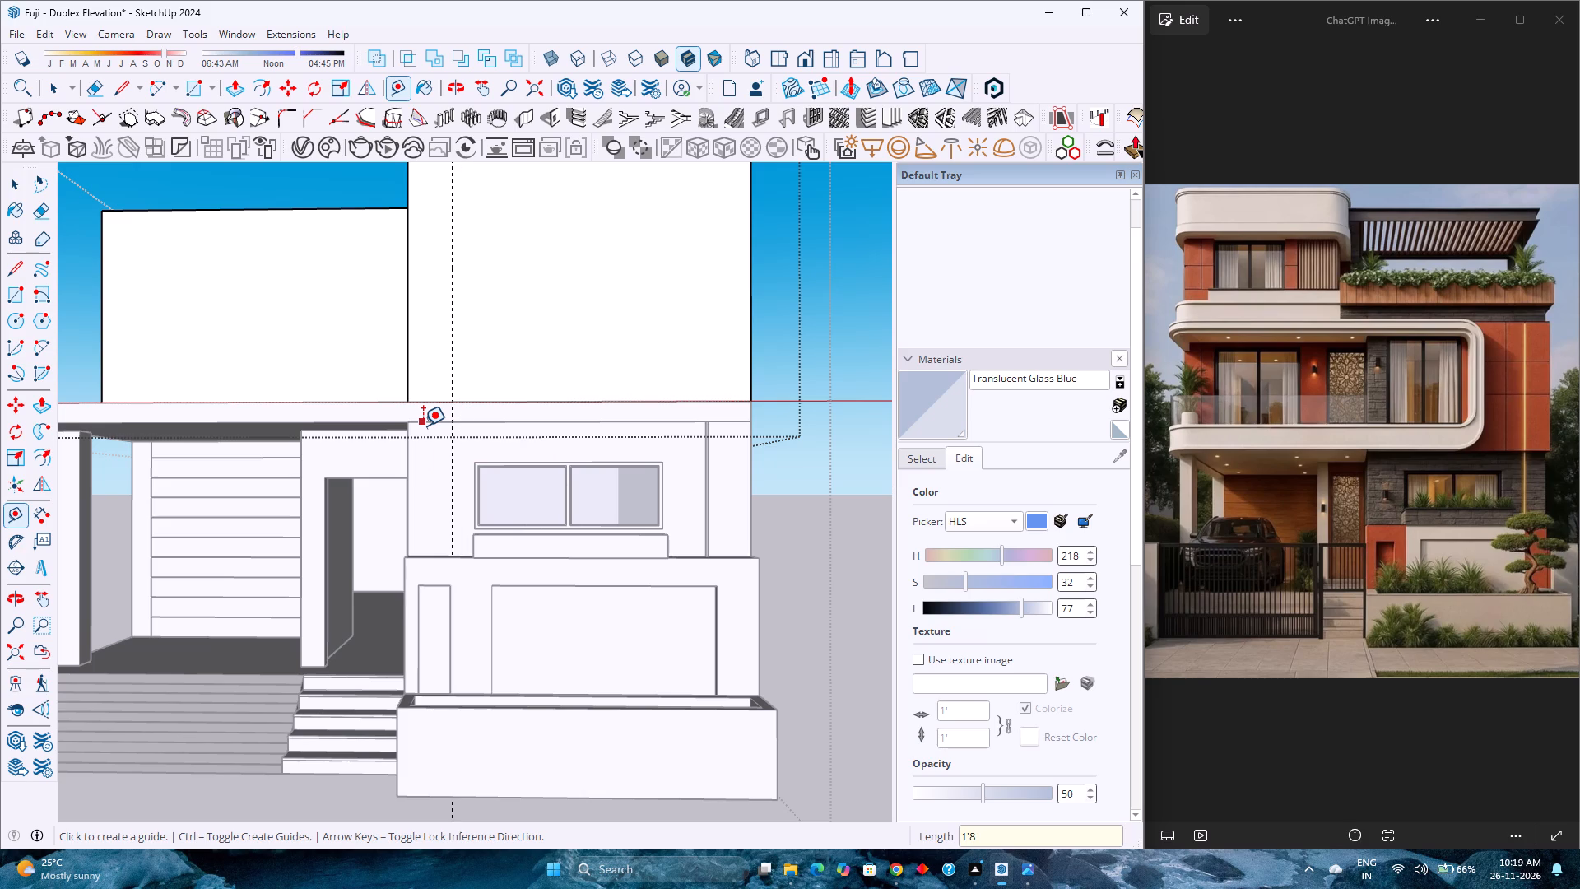
Place a second vertical guide on the projecting wall, 5'6" from the first guide toward the wall's outer edge.
{"action": "scroll", "coordinate": [423, 426], "scroll_direction": "down", "scroll_amount": 4}
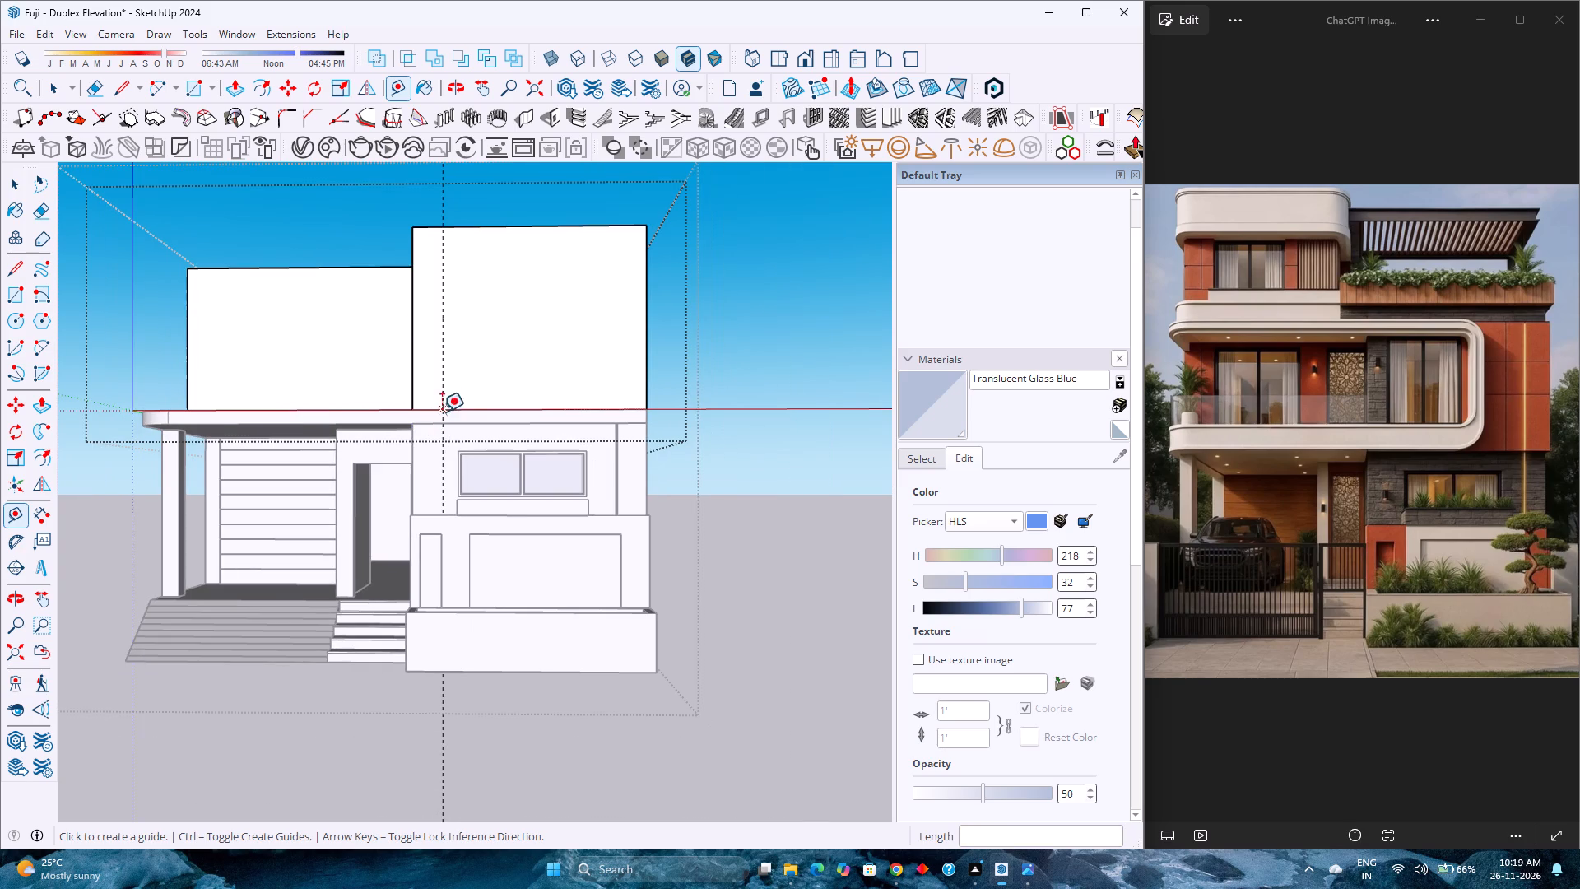
{"action": "middle_click_drag", "start_coordinate": [467, 394], "coordinate": [463, 552], "text": "shift"}
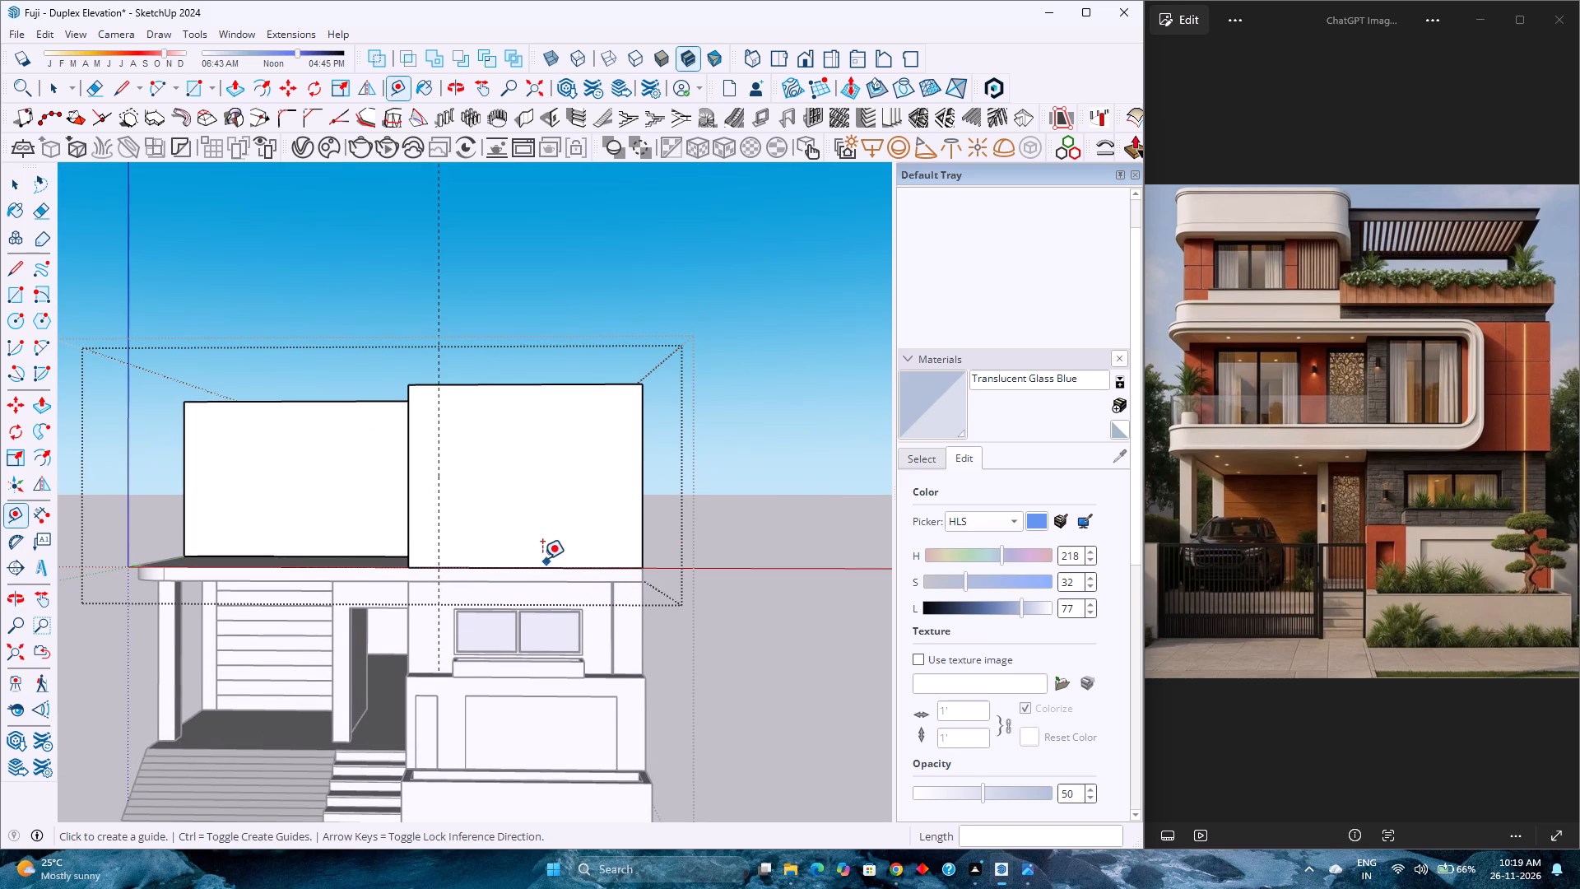
{"action": "scroll", "coordinate": [525, 556], "scroll_direction": "up", "scroll_amount": 4}
{"action": "scroll", "coordinate": [525, 556], "scroll_direction": "down", "scroll_amount": 1}
{"action": "scroll", "coordinate": [527, 557], "scroll_direction": "up", "scroll_amount": 1}
{"action": "scroll", "coordinate": [527, 558], "scroll_direction": "down", "scroll_amount": 2}
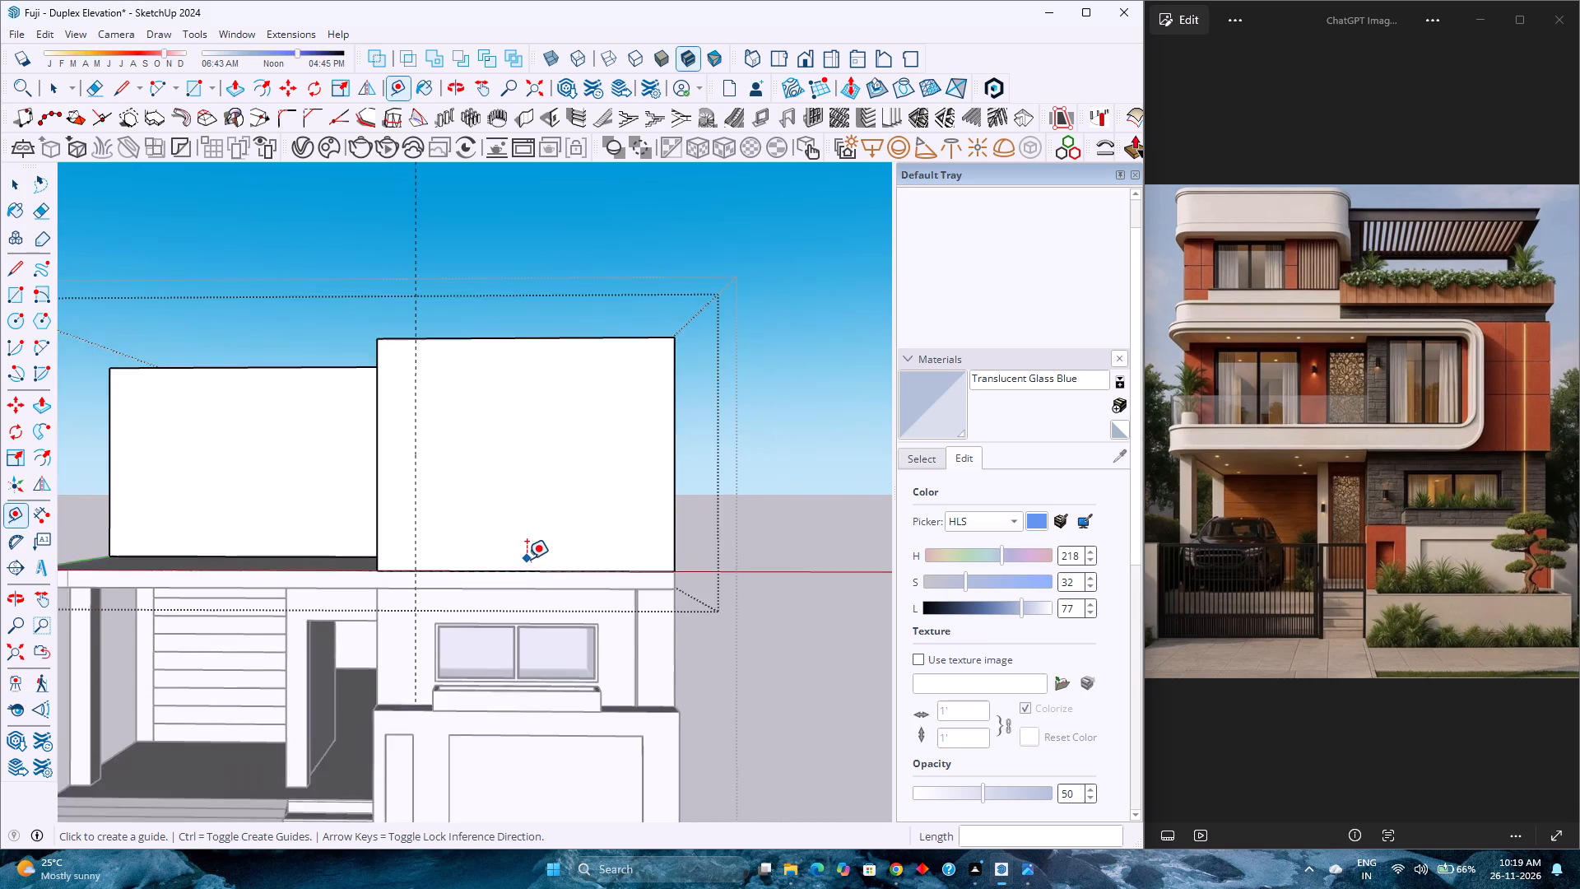
{"action": "scroll", "coordinate": [527, 559], "scroll_direction": "up", "scroll_amount": 2}
{"action": "scroll", "coordinate": [527, 559], "scroll_direction": "down", "scroll_amount": 2}
{"action": "scroll", "coordinate": [527, 559], "scroll_direction": "up", "scroll_amount": 2}
{"action": "scroll", "coordinate": [527, 559], "scroll_direction": "down", "scroll_amount": 2}
{"action": "scroll", "coordinate": [527, 559], "scroll_direction": "up", "scroll_amount": 2}
{"action": "scroll", "coordinate": [527, 559], "scroll_direction": "down", "scroll_amount": 2}
{"action": "scroll", "coordinate": [527, 561], "scroll_direction": "up", "scroll_amount": 2}
{"action": "scroll", "coordinate": [527, 561], "scroll_direction": "down", "scroll_amount": 2}
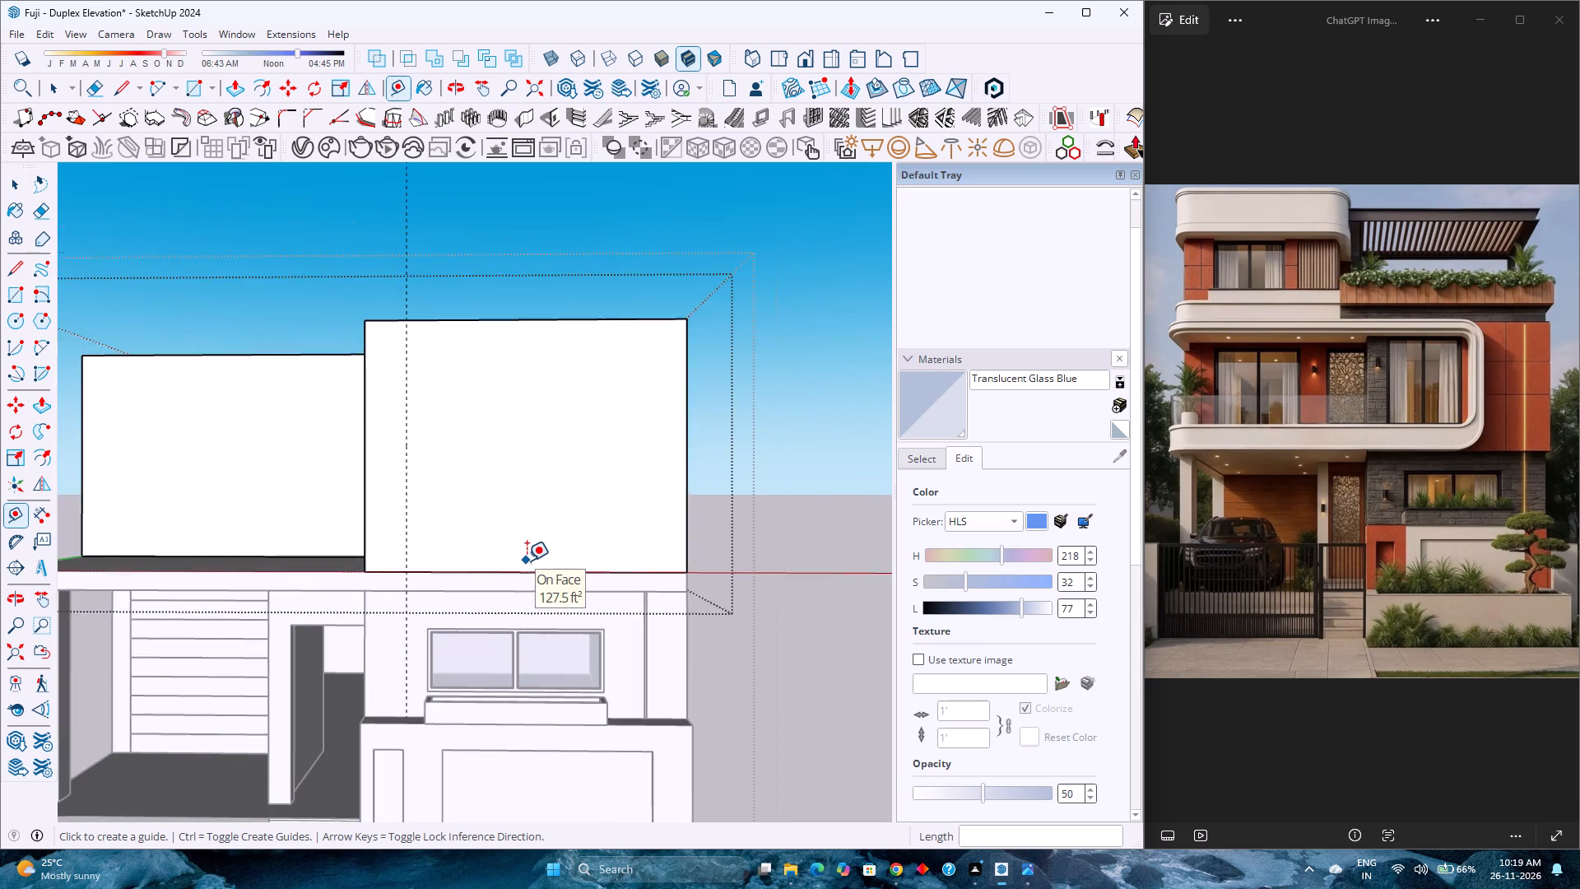
{"action": "scroll", "coordinate": [527, 561], "scroll_direction": "up", "scroll_amount": 3}
{"action": "scroll", "coordinate": [527, 561], "scroll_direction": "down", "scroll_amount": 2}
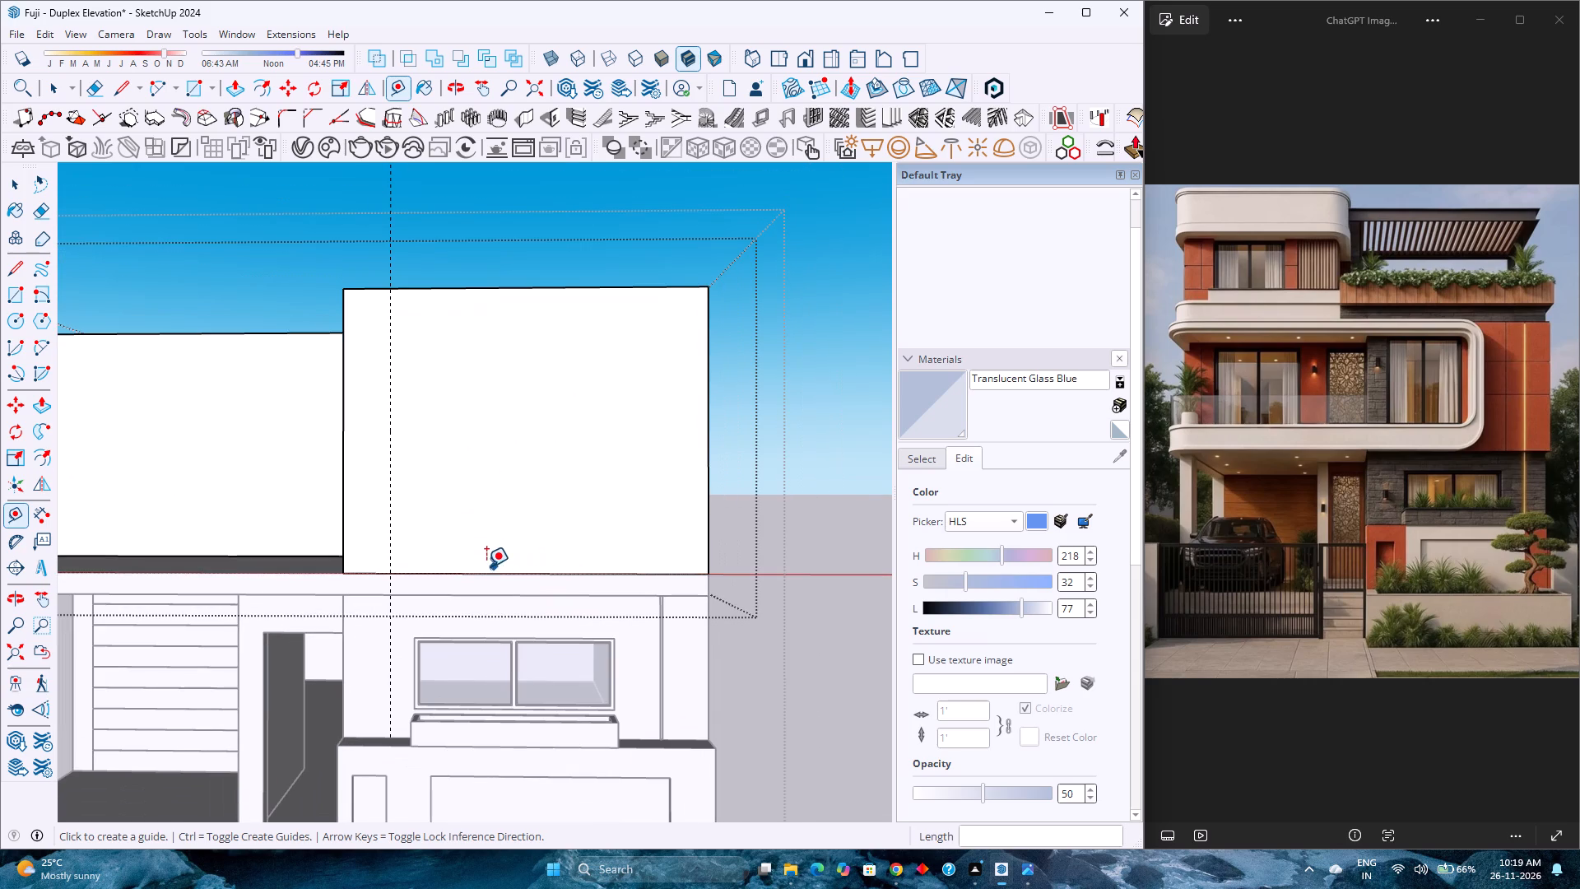
{"action": "left_click", "coordinate": [393, 525]}
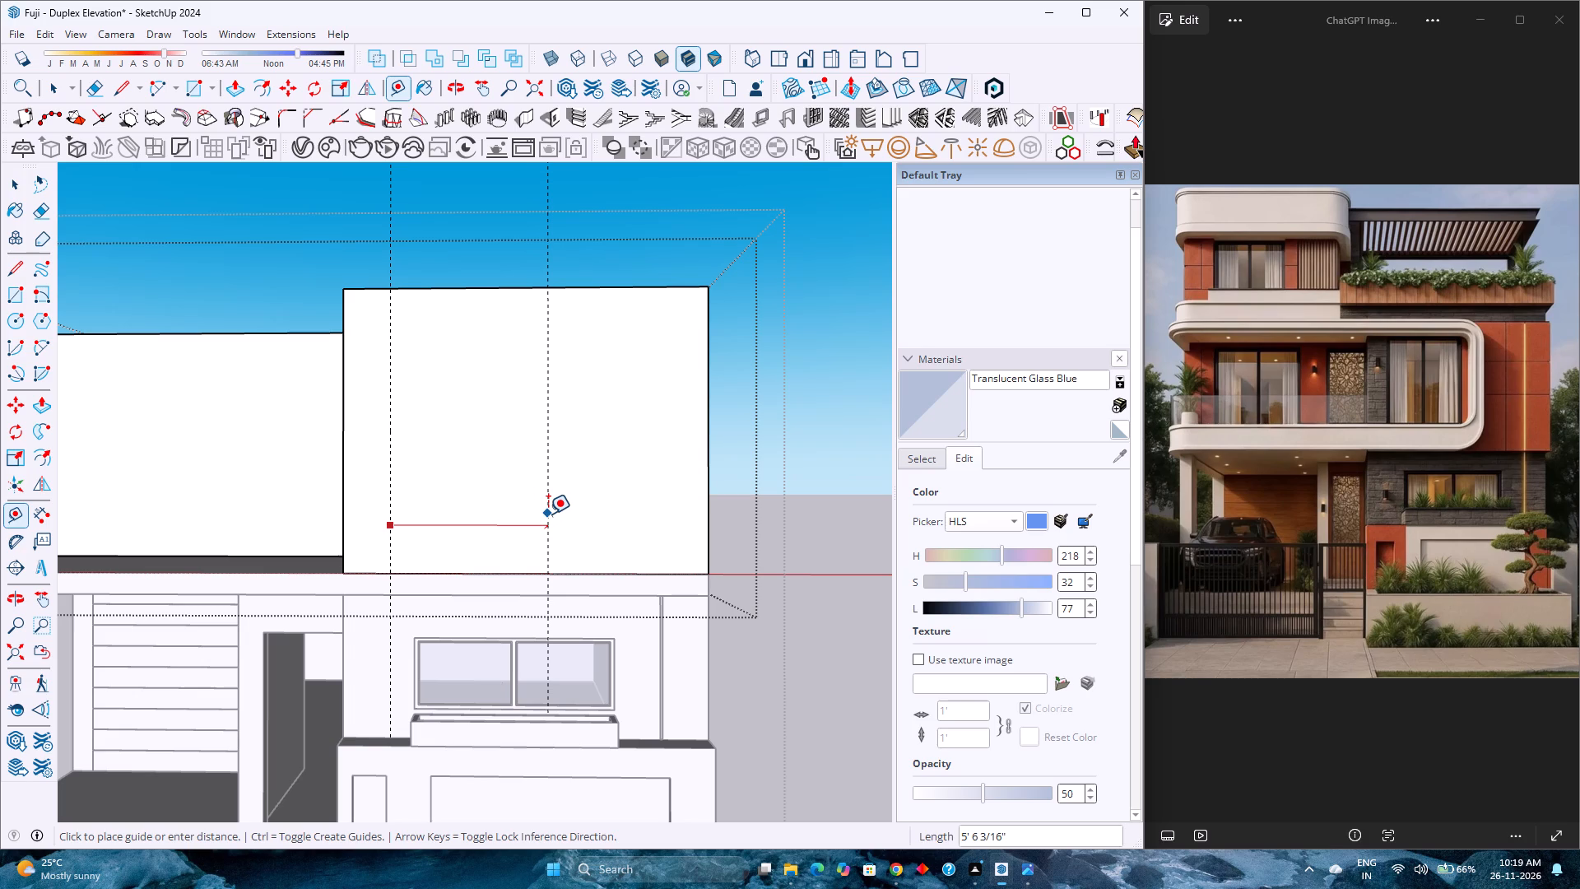
{"action": "scroll", "coordinate": [548, 514], "scroll_direction": "down", "scroll_amount": 5}
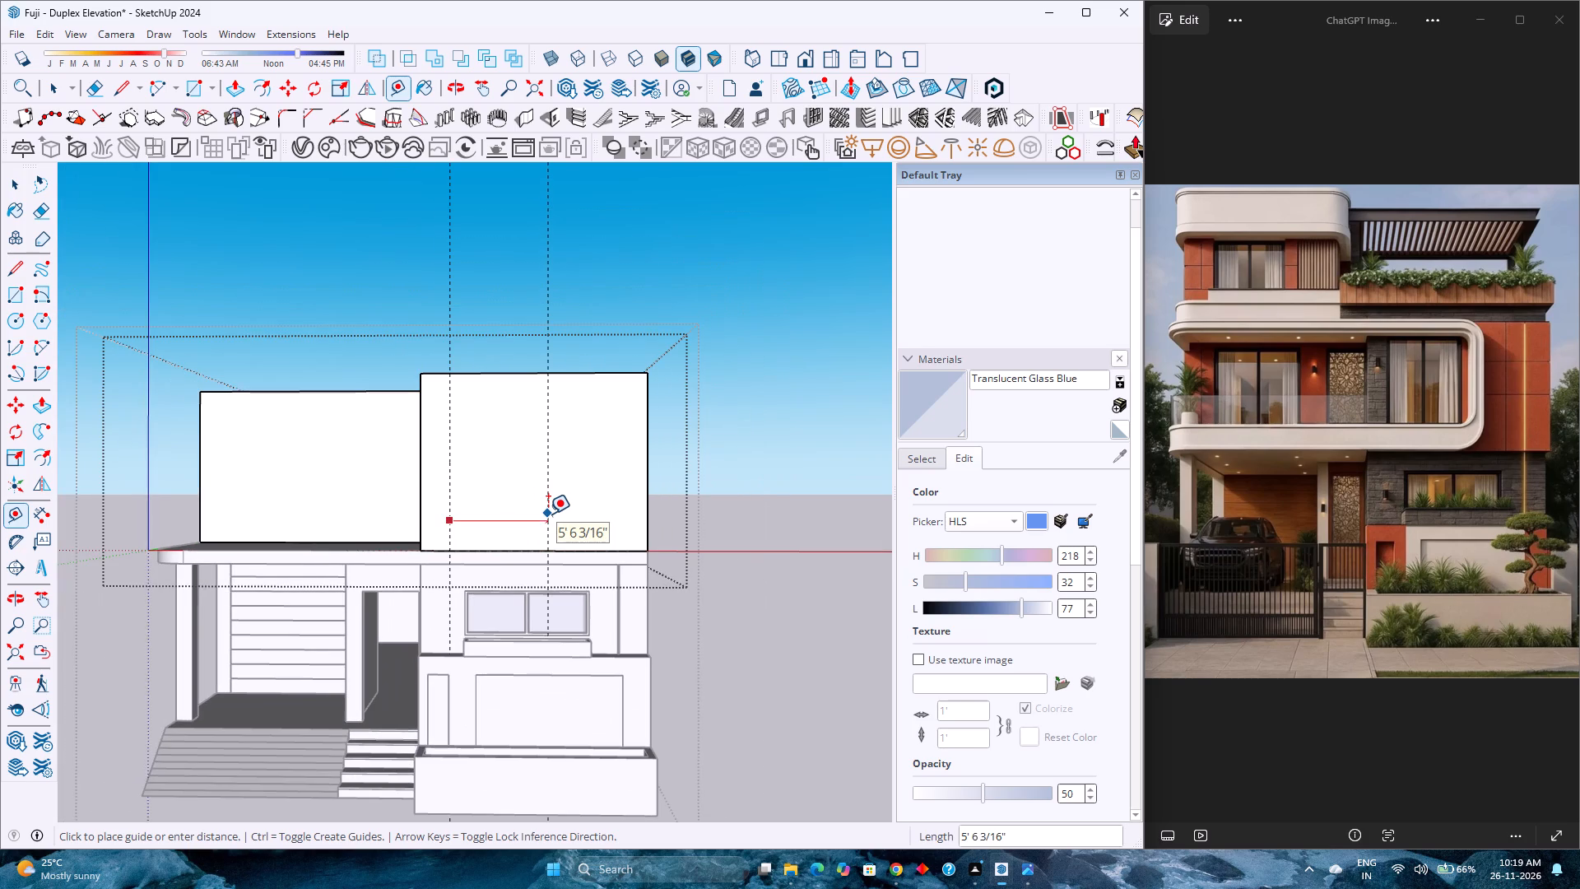
{"action": "scroll", "coordinate": [548, 514], "scroll_direction": "down", "scroll_amount": 3}
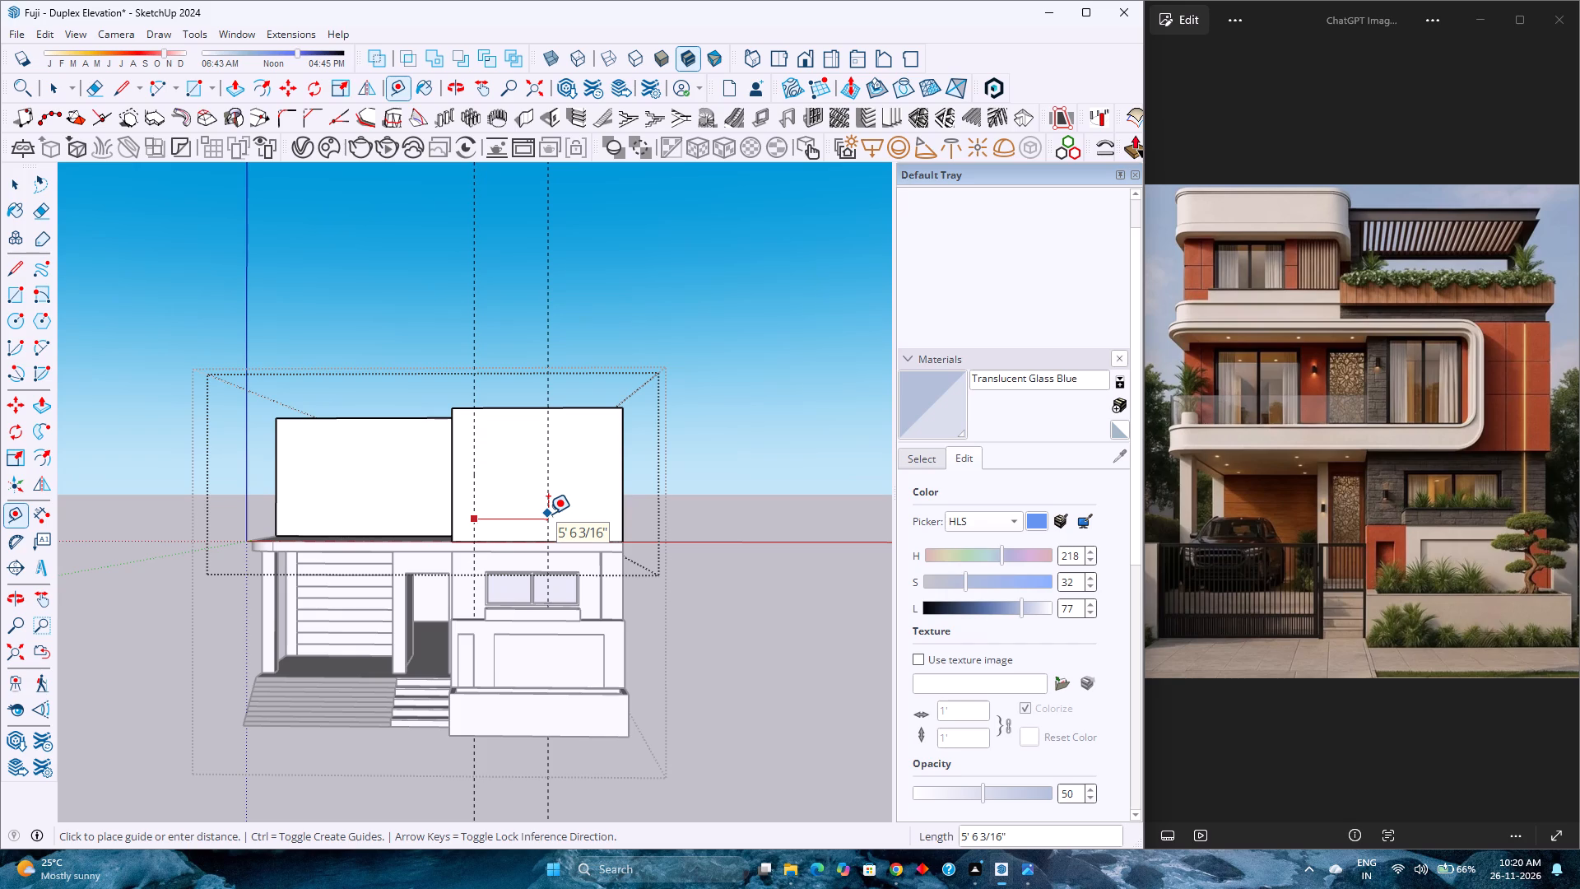
{"action": "type", "text": "5'6"}
{"action": "key", "text": "Return"}
Place a horizontal guide on the projecting wall, 7'6" above its bottom edge.
{"action": "scroll", "coordinate": [548, 514], "scroll_direction": "up", "scroll_amount": 3}
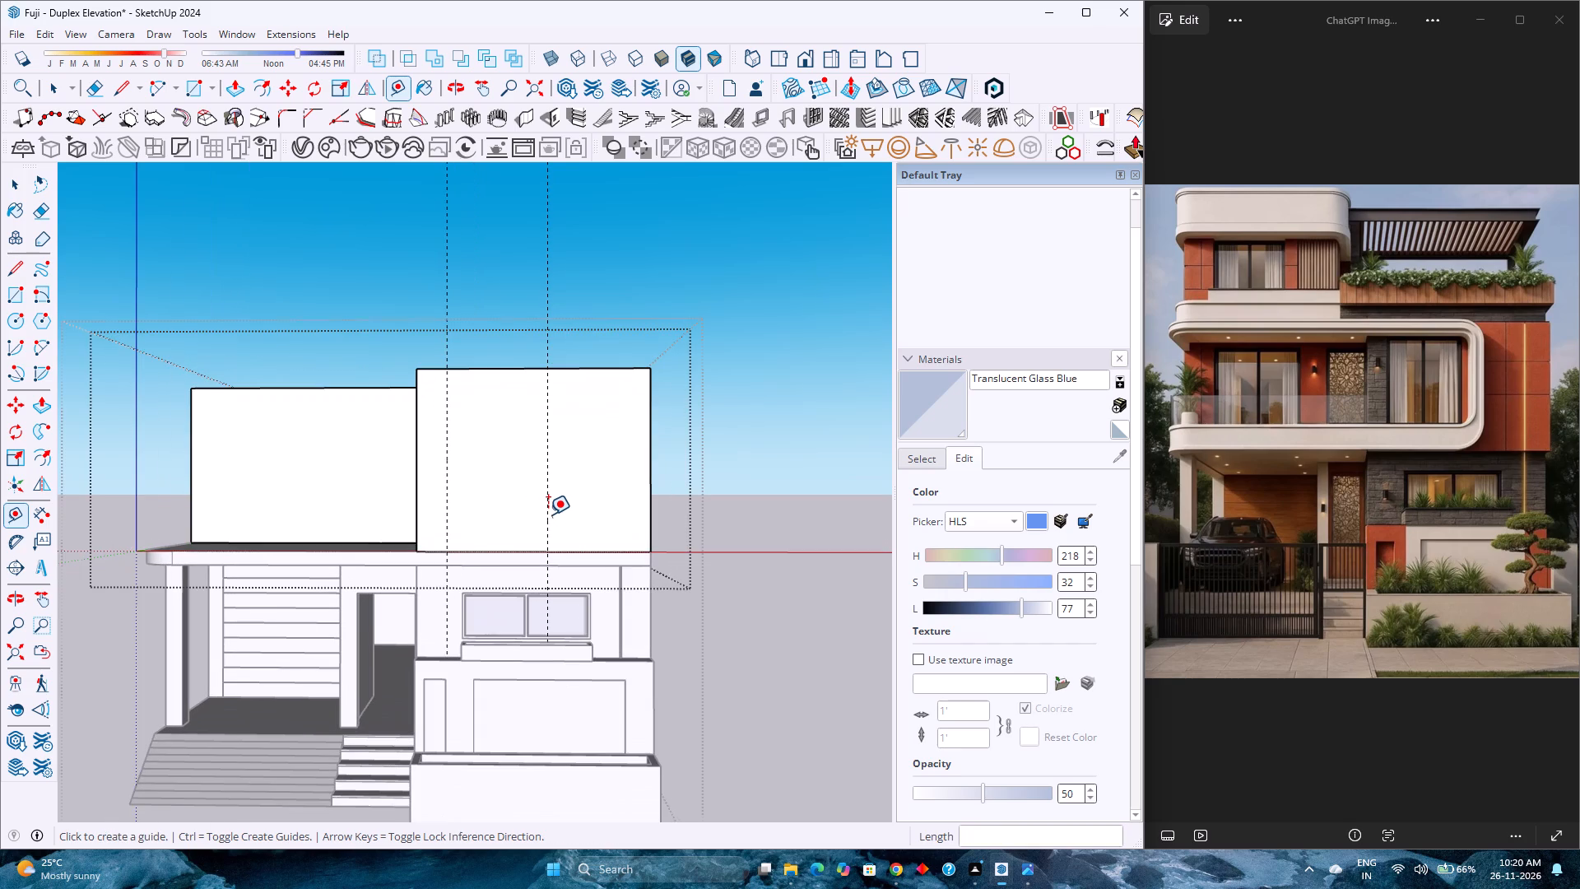
{"action": "scroll", "coordinate": [518, 538], "scroll_direction": "up", "scroll_amount": 7}
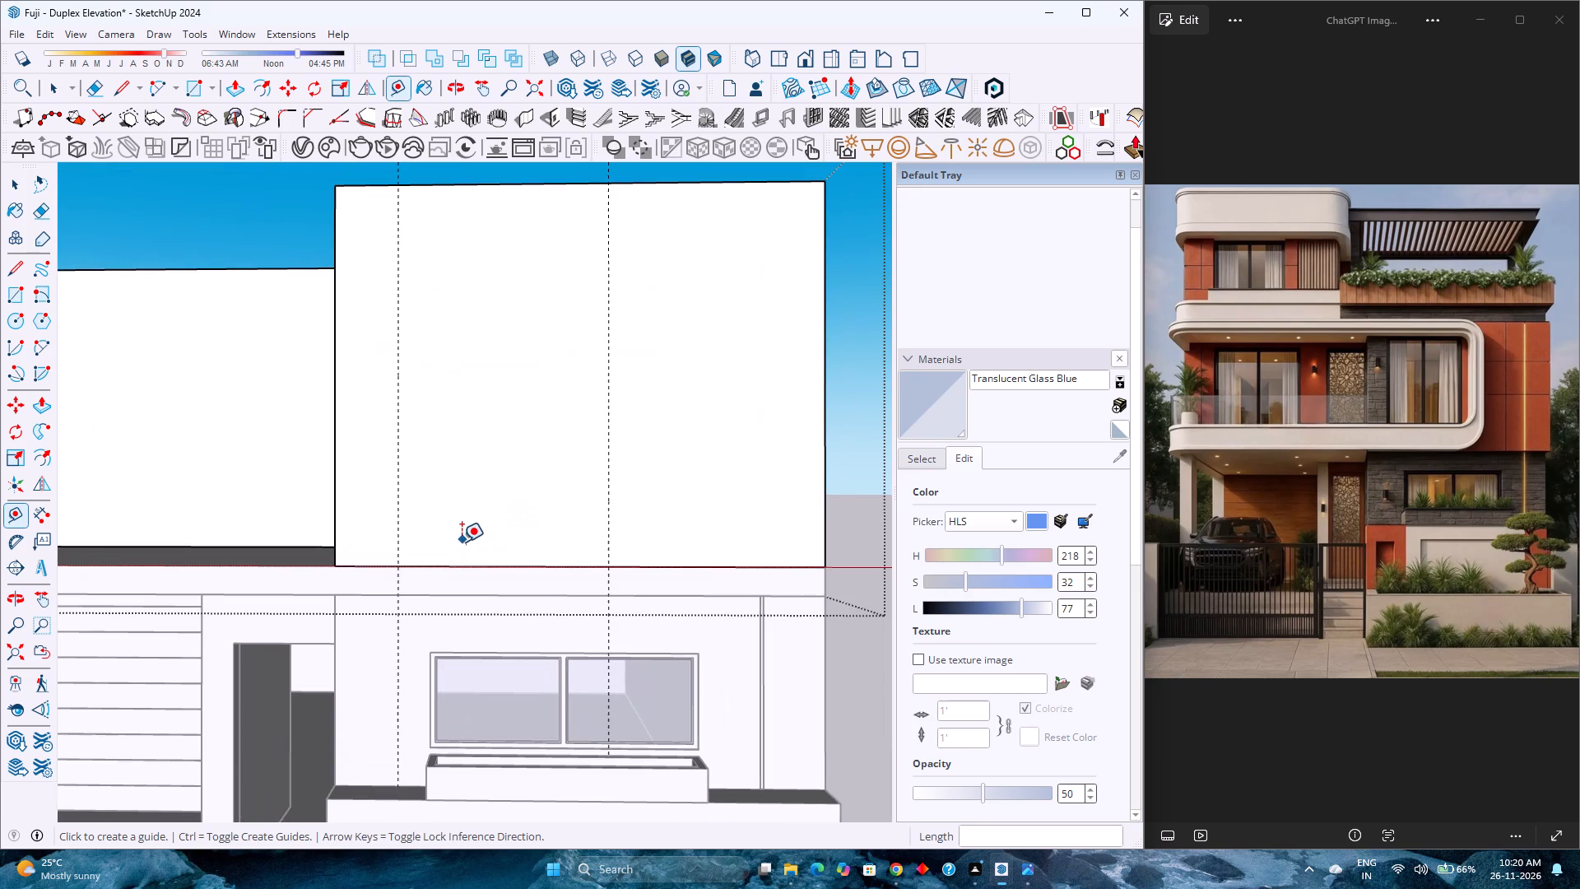
{"action": "left_click", "coordinate": [463, 556]}
{"action": "key", "text": "Escape"}
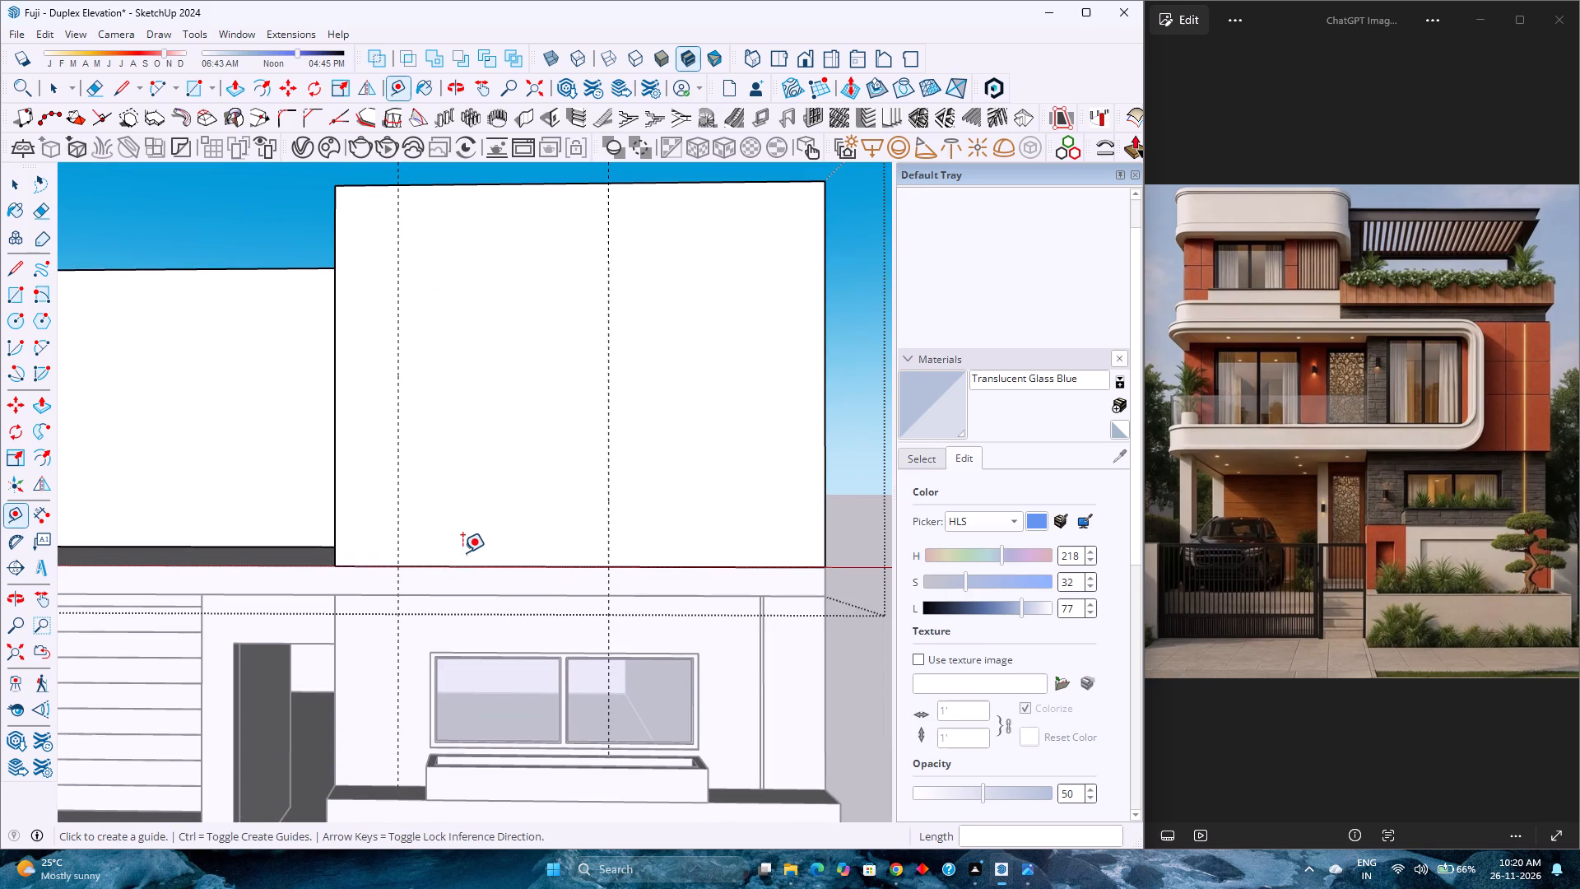
{"action": "scroll", "coordinate": [467, 562], "scroll_direction": "up", "scroll_amount": 3}
{"action": "middle_click_drag", "start_coordinate": [467, 562], "coordinate": [479, 657]}
{"action": "left_click", "coordinate": [457, 568]}
{"action": "scroll", "coordinate": [491, 486], "scroll_direction": "down", "scroll_amount": 7}
{"action": "key", "text": "Up"}
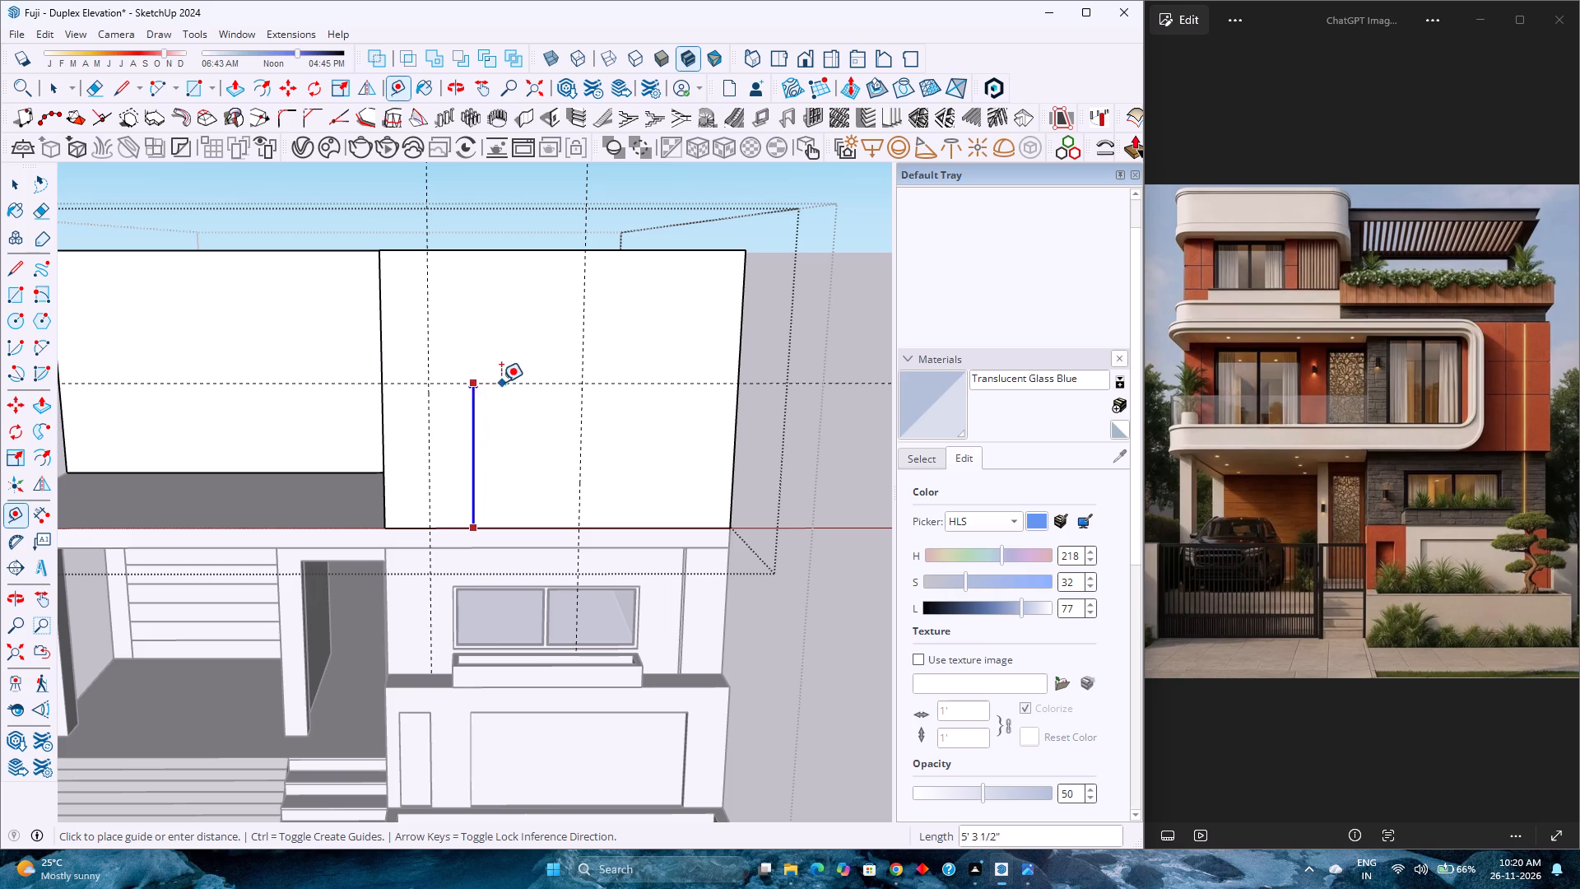
{"action": "type", "text": "7'6"}
{"action": "key", "text": "Return"}
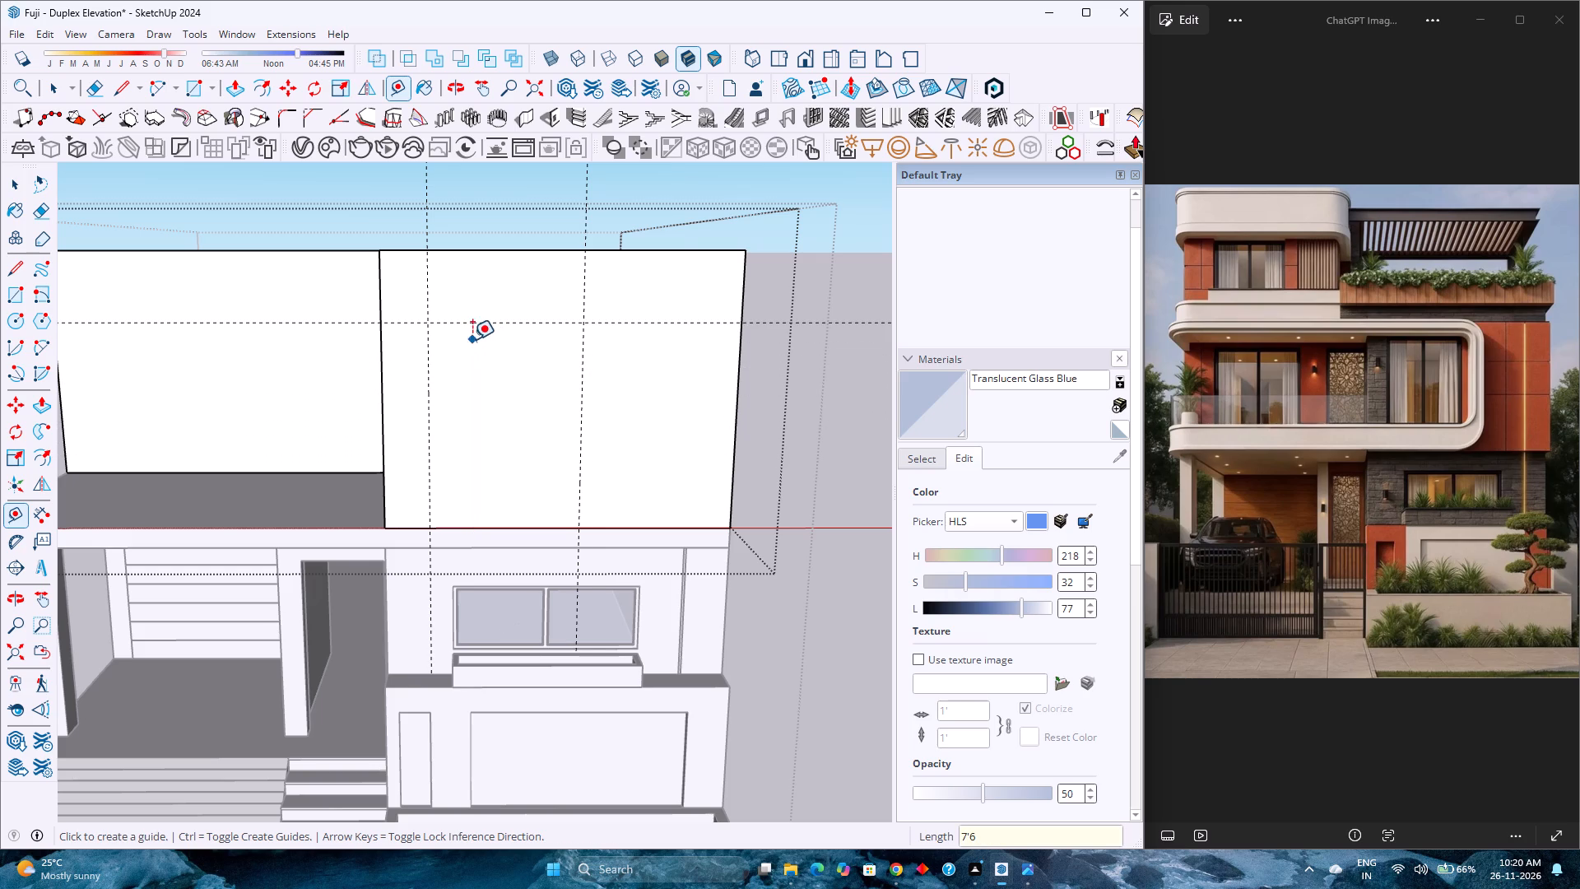
Set the horizontal guide's height above the wall's bottom edge to 8'.
{"action": "scroll", "coordinate": [498, 512], "scroll_direction": "down", "scroll_amount": 1}
{"action": "scroll", "coordinate": [503, 580], "scroll_direction": "down", "scroll_amount": 3}
{"action": "middle_click_drag", "start_coordinate": [498, 566], "coordinate": [495, 561]}
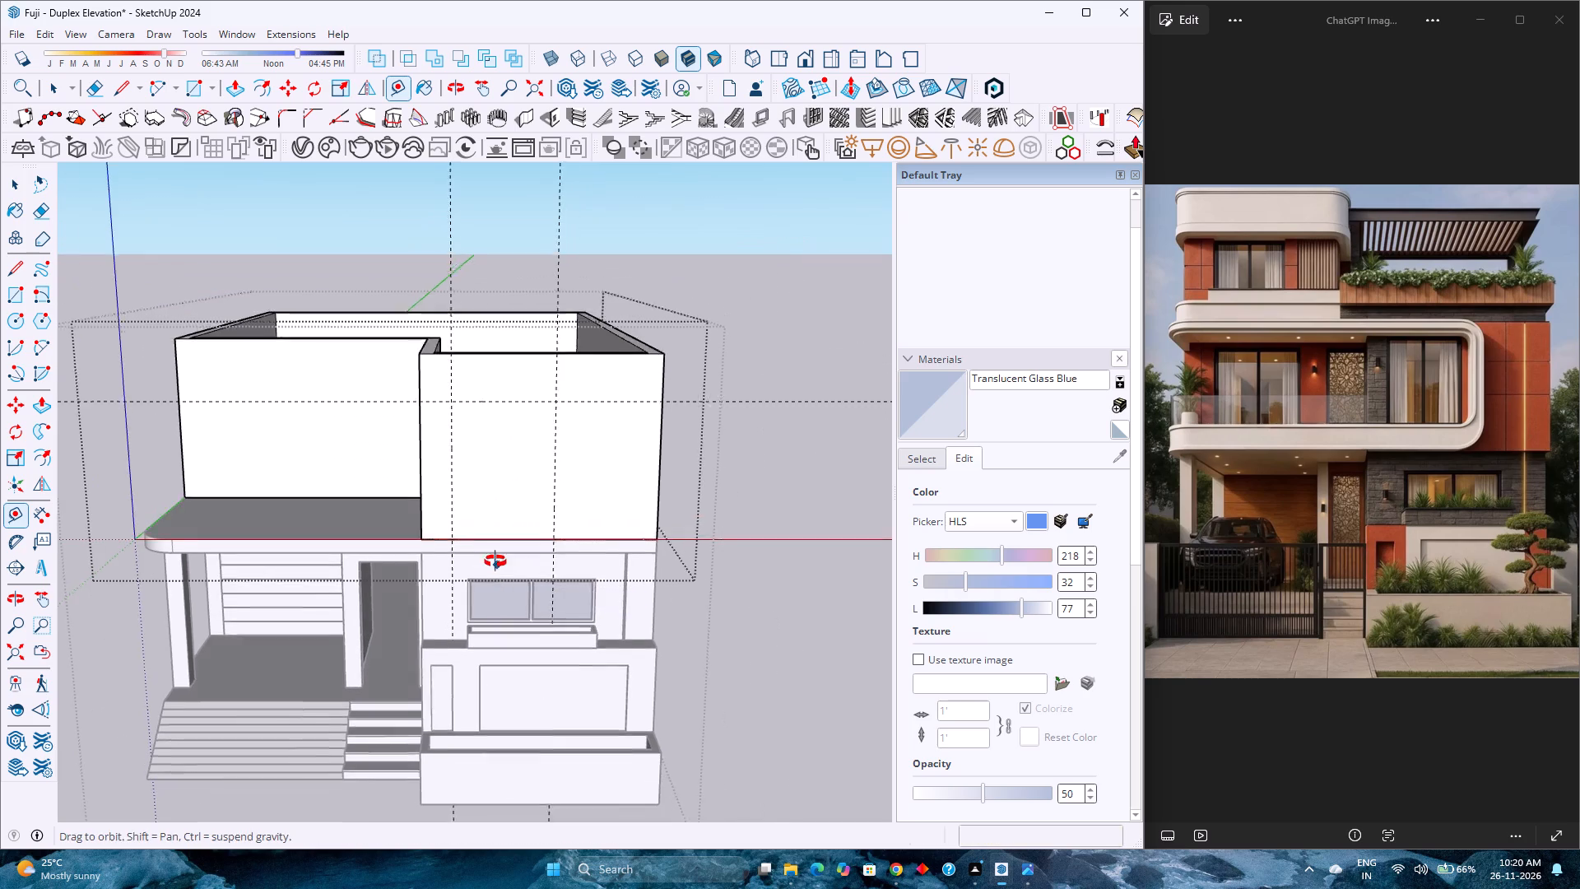
{"action": "middle_click_drag", "start_coordinate": [495, 561], "coordinate": [474, 501]}
{"action": "middle_click", "coordinate": [474, 501]}
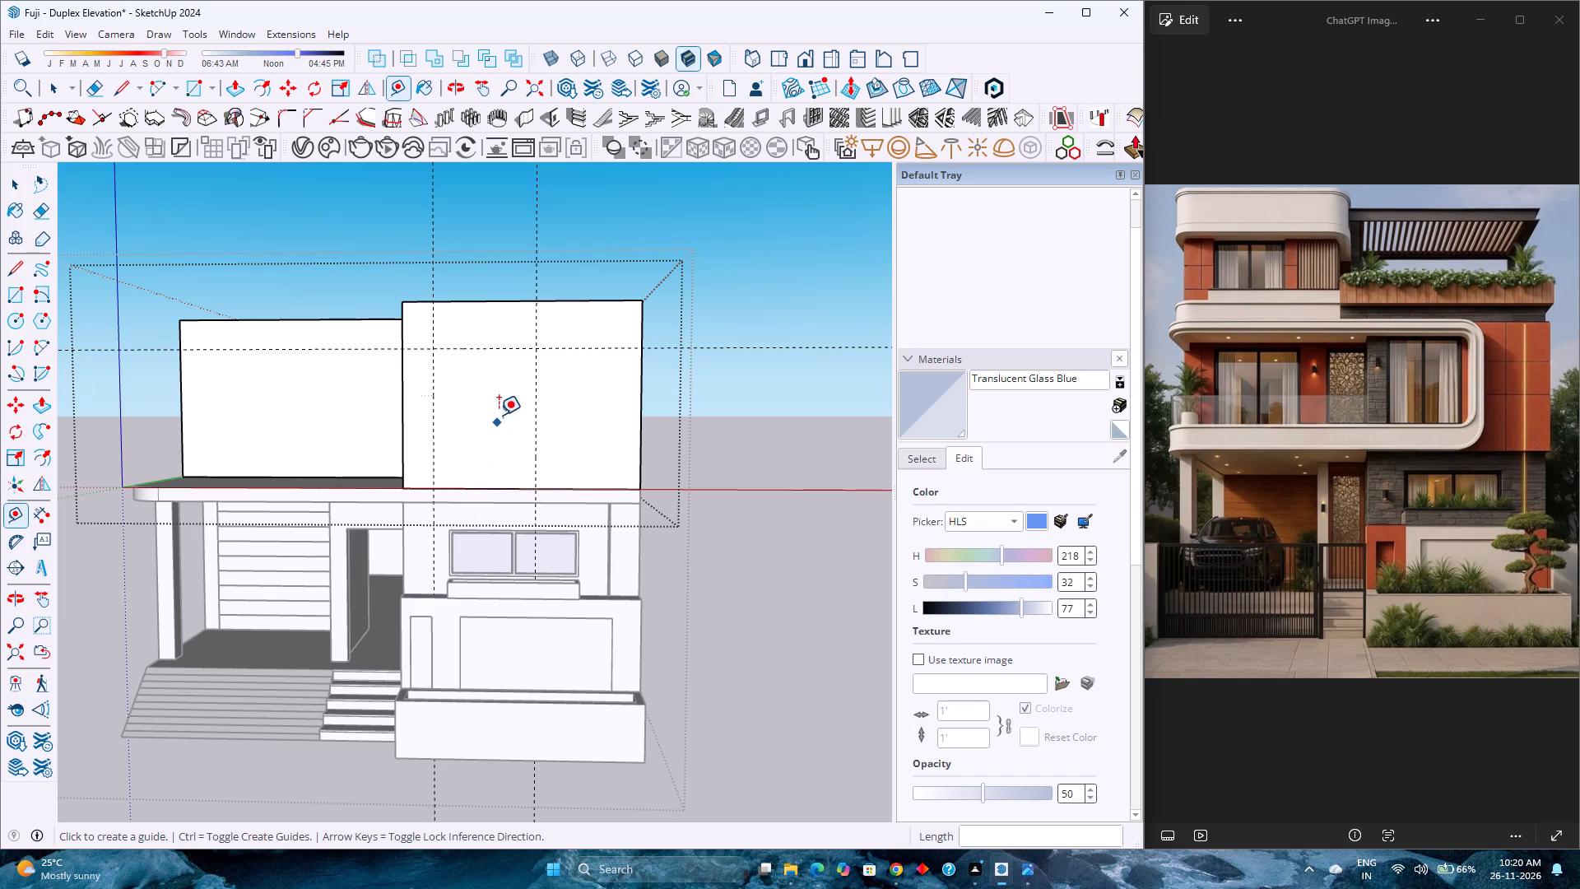
{"action": "type", "text": "8'"}
{"action": "key", "text": "Return"}
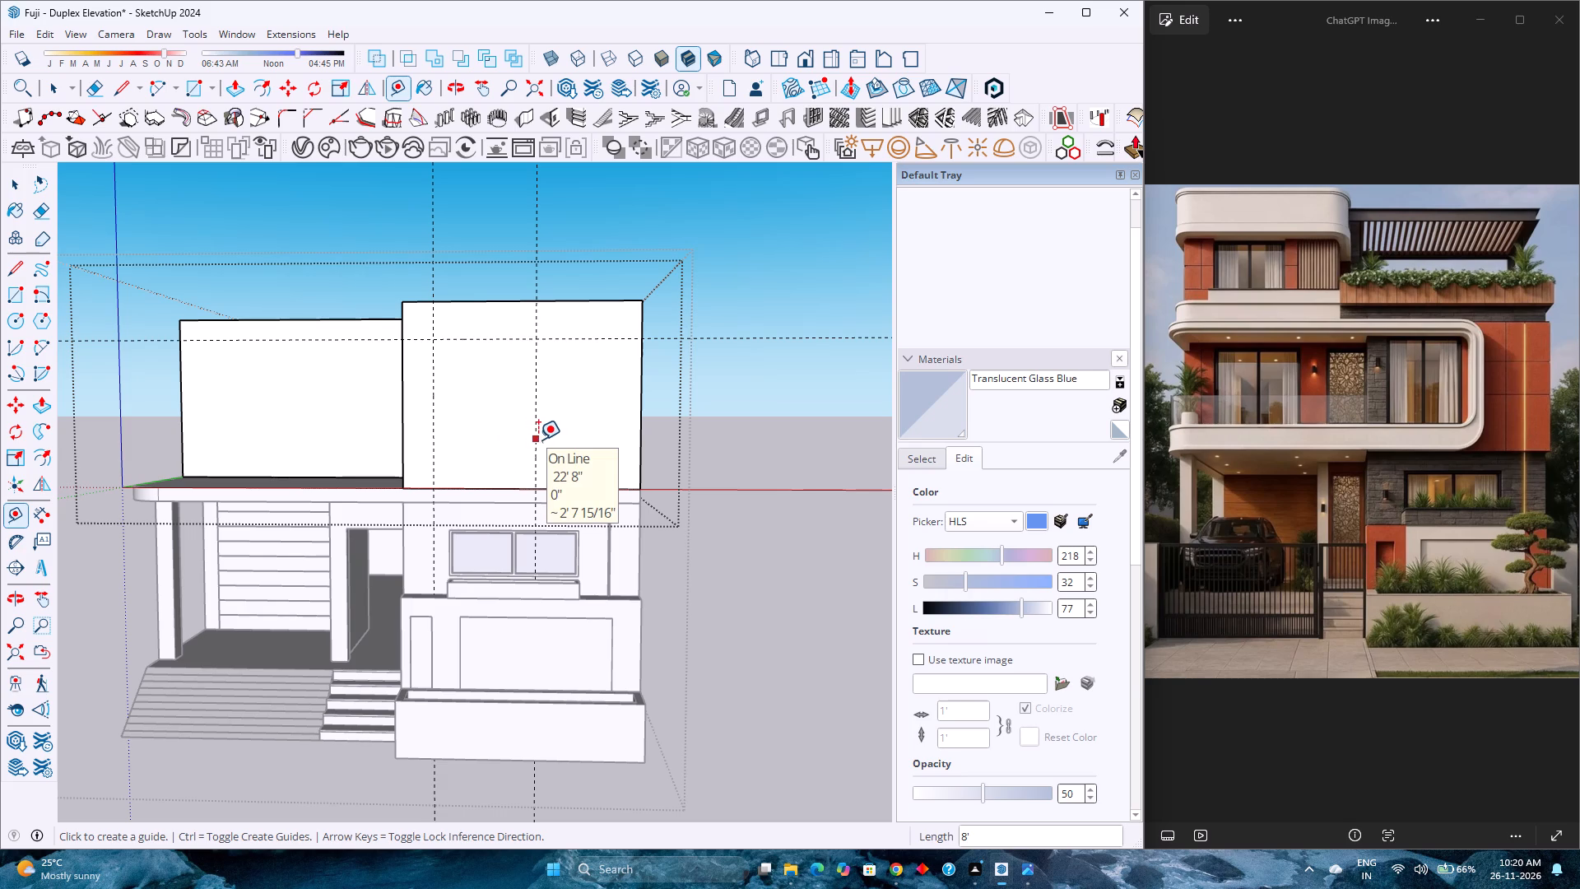
Draw a 5'6" by 8' rectangle on the projecting wall between the vertical guides, from the horizontal guide down to the wall's base.
{"action": "scroll", "coordinate": [484, 440], "scroll_direction": "up", "scroll_amount": 2}
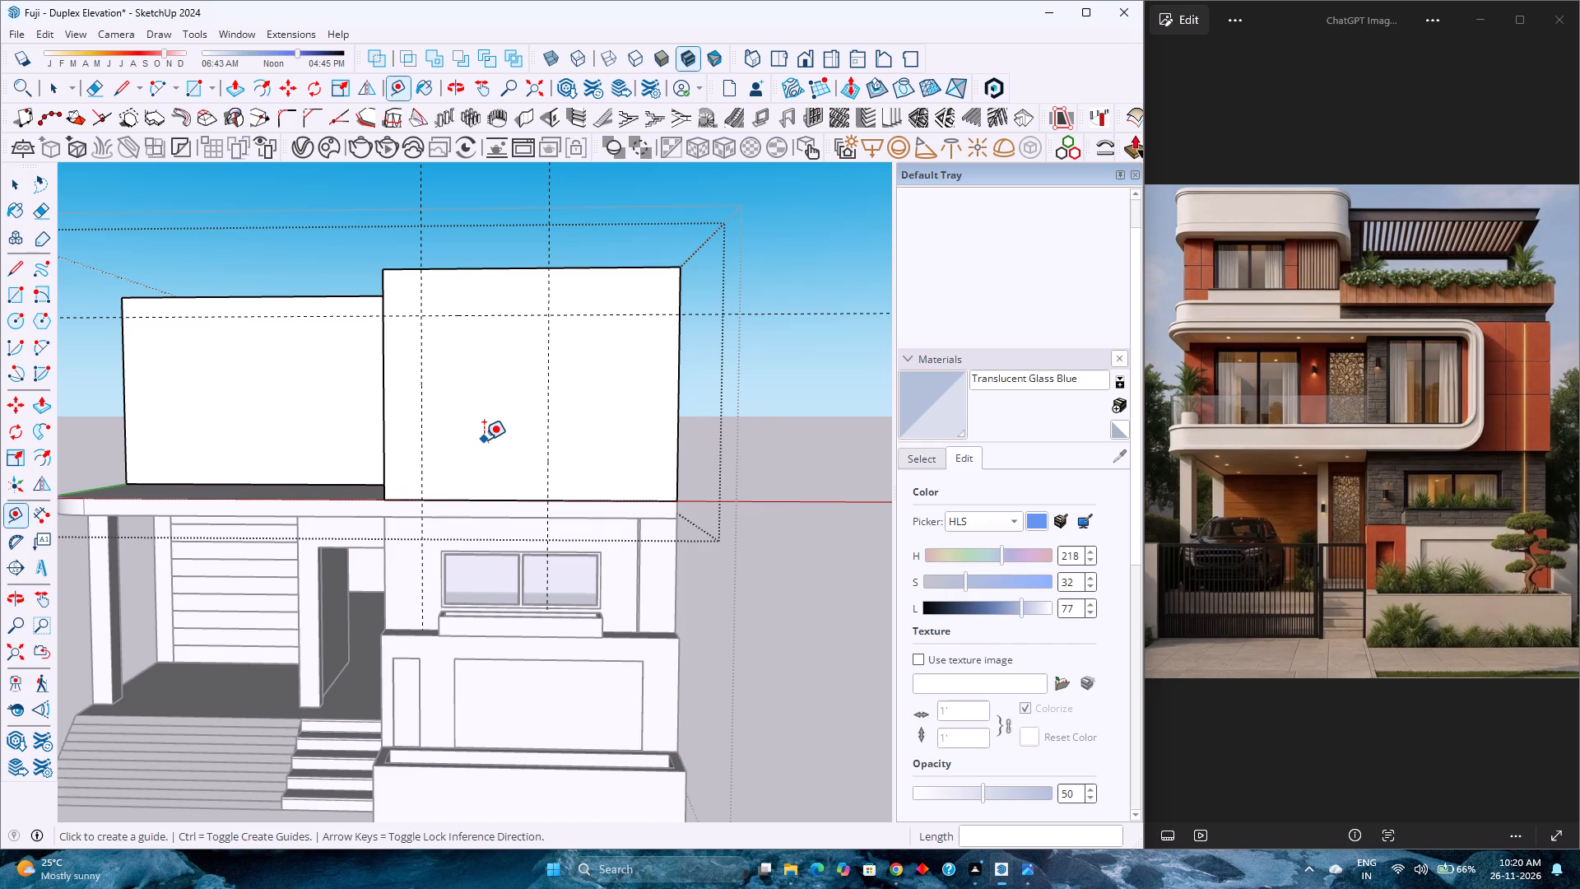
{"action": "scroll", "coordinate": [484, 440], "scroll_direction": "up", "scroll_amount": 1}
{"action": "left_click", "coordinate": [192, 91]}
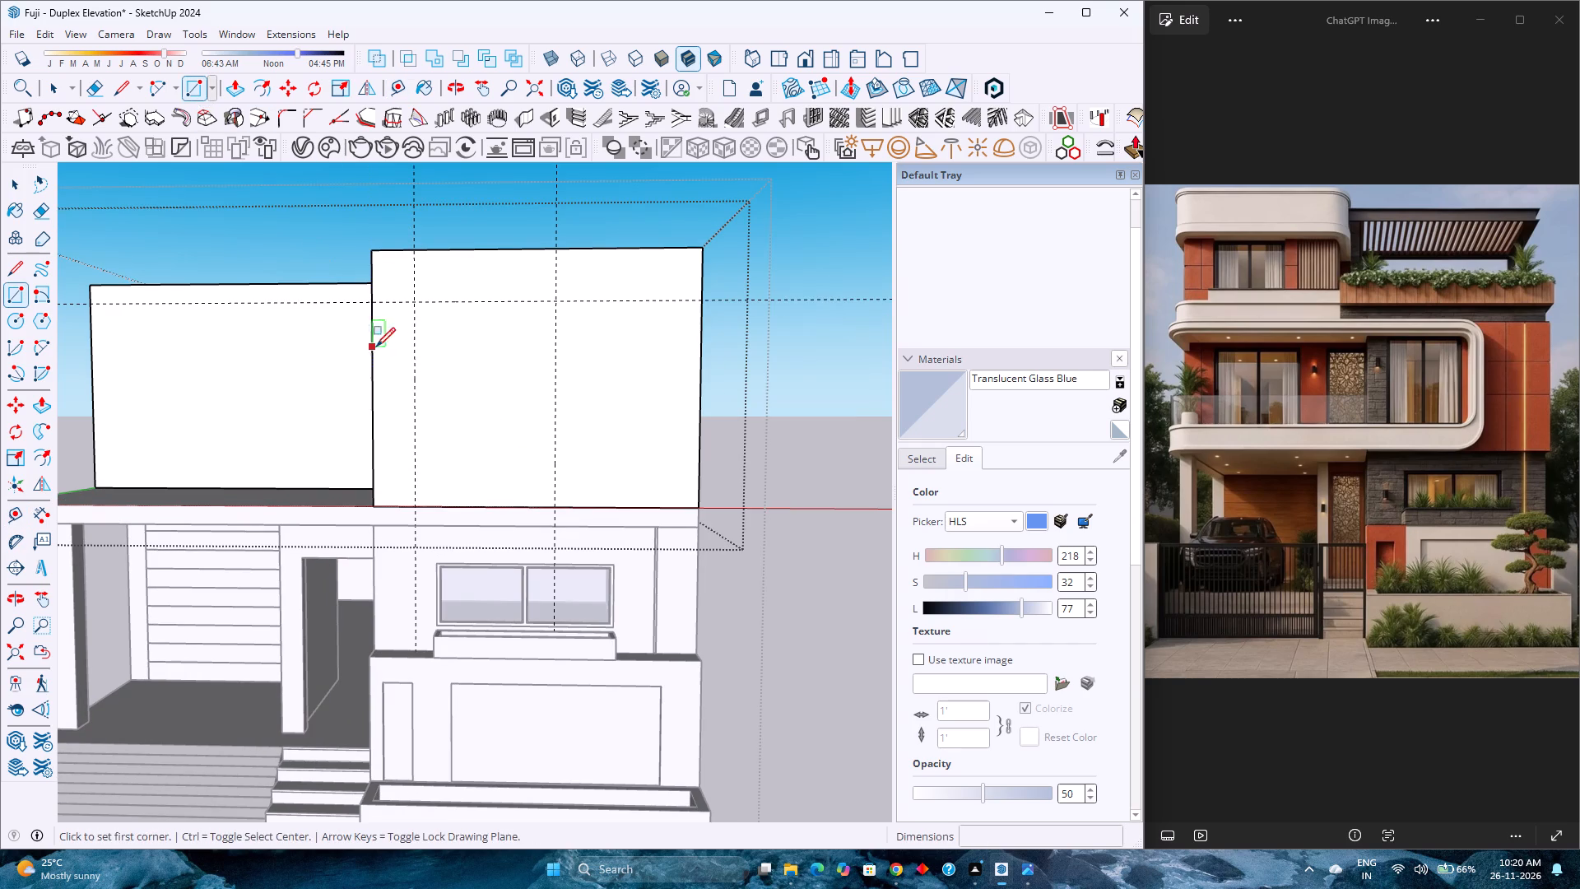
{"action": "left_click", "coordinate": [411, 304]}
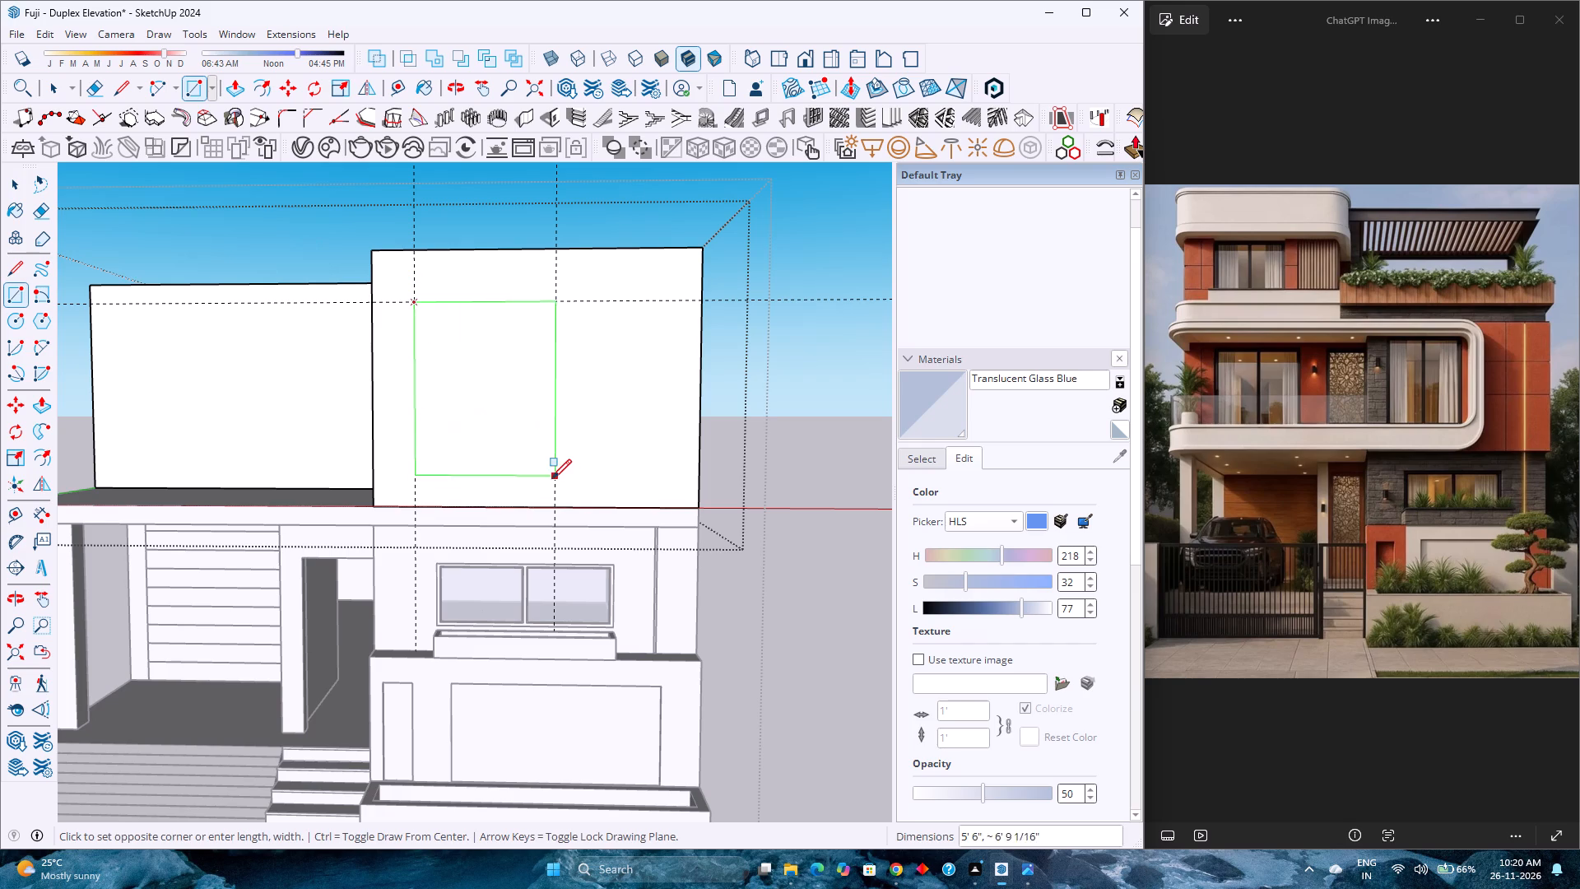
{"action": "left_click", "coordinate": [558, 506]}
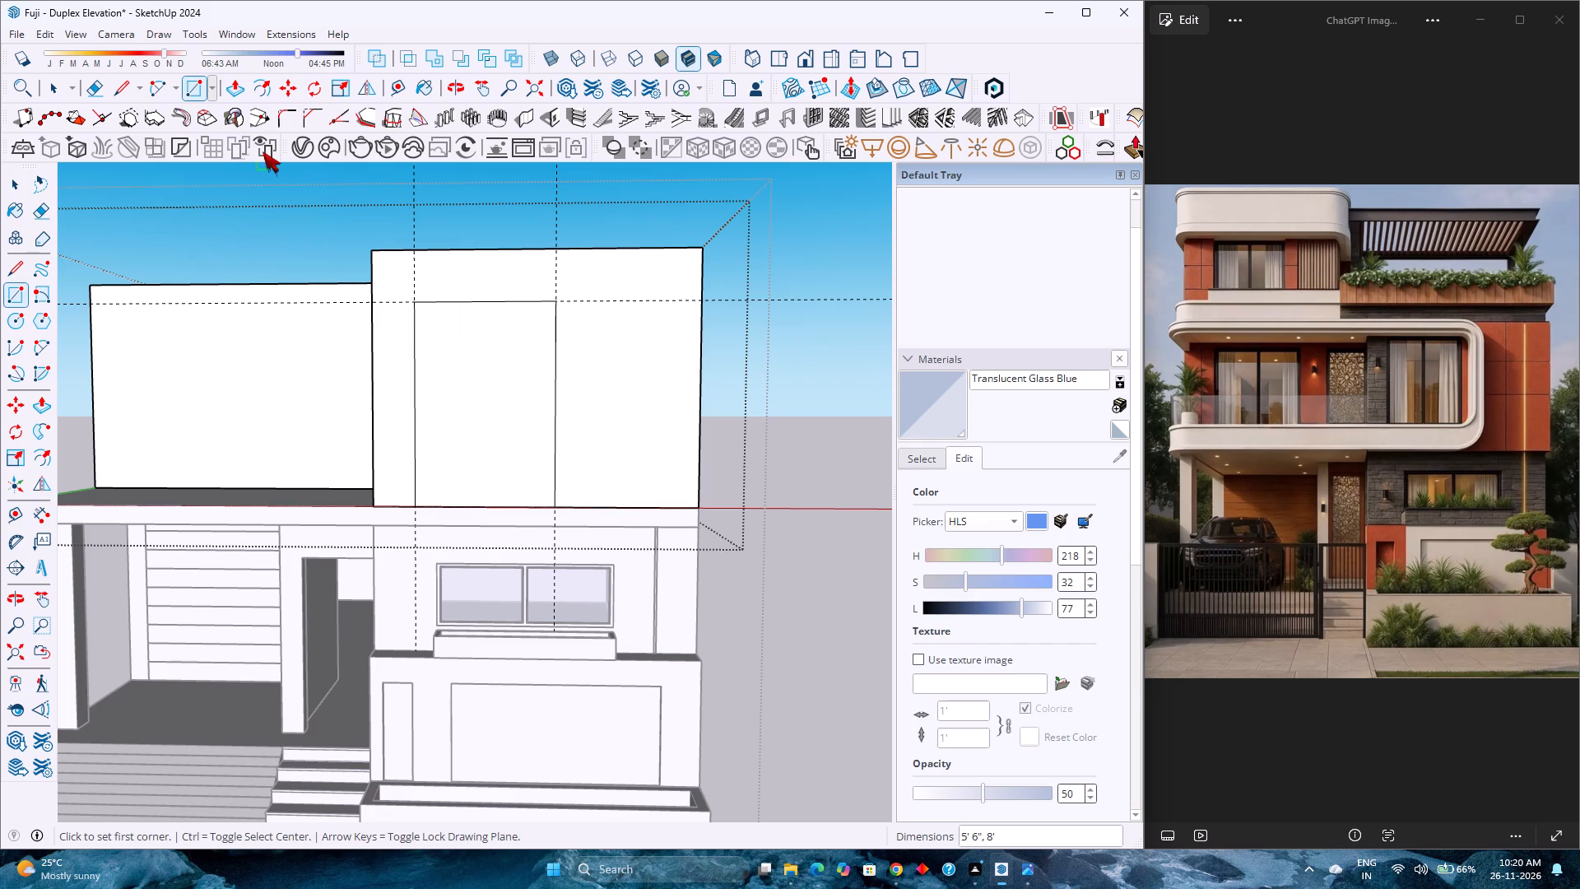
Push the rectangle 9" through the projecting wall to cut the full-height opening.
{"action": "left_click", "coordinate": [230, 81]}
{"action": "left_click", "coordinate": [445, 403]}
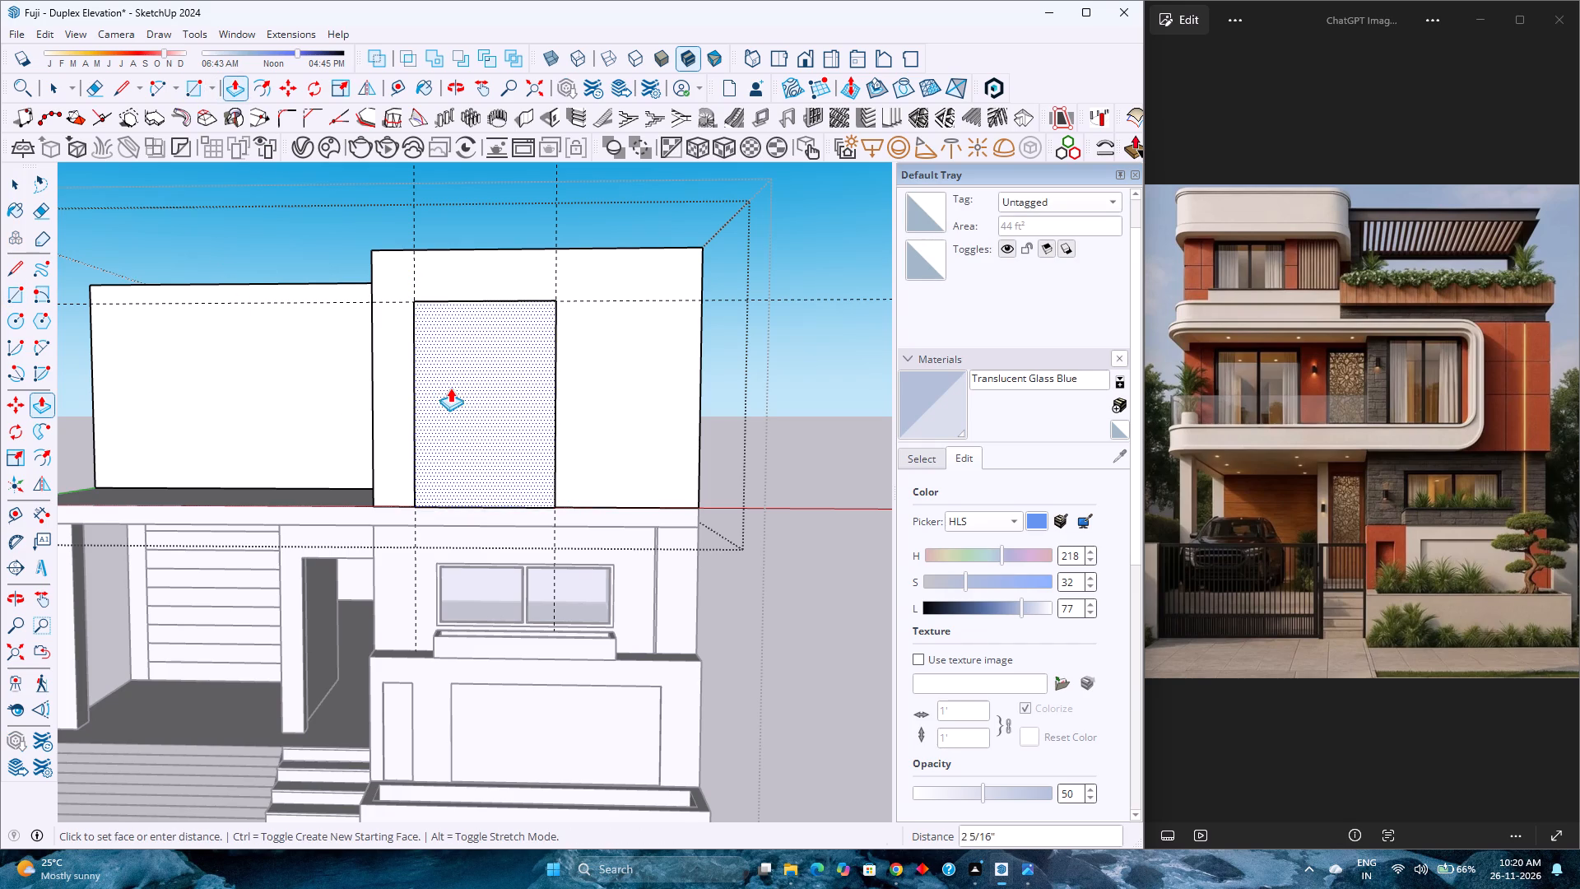
{"action": "middle_click", "coordinate": [453, 386]}
{"action": "middle_click_drag", "start_coordinate": [453, 386], "coordinate": [538, 653]}
{"action": "middle_click", "coordinate": [538, 653]}
{"action": "scroll", "coordinate": [493, 532], "scroll_direction": "down", "scroll_amount": 4}
{"action": "middle_click_drag", "start_coordinate": [460, 472], "coordinate": [601, 784]}
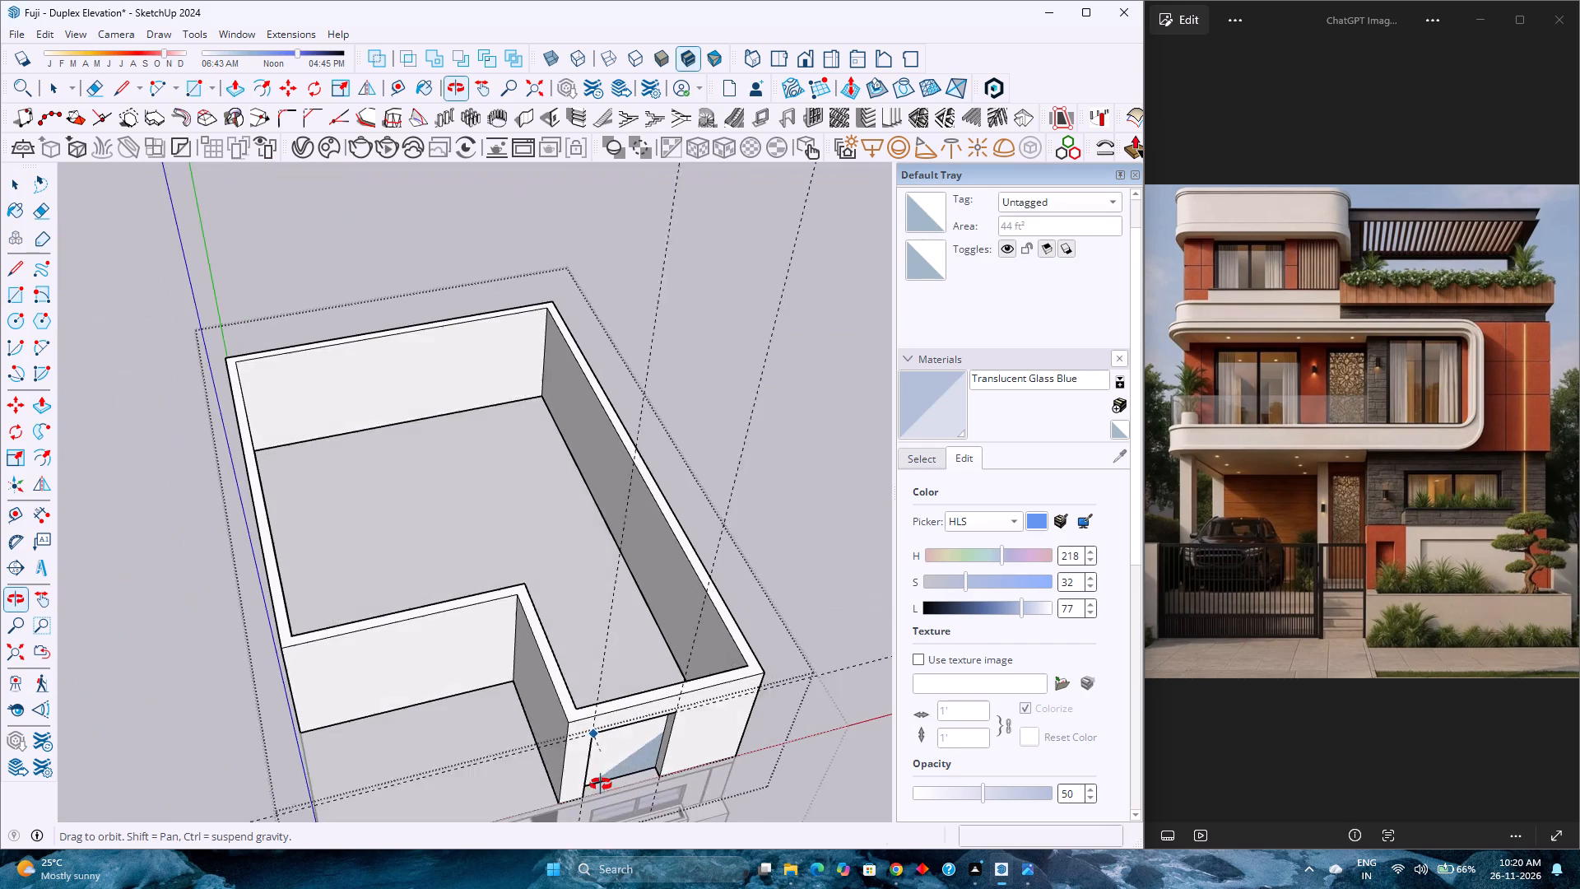
{"action": "middle_click_drag", "start_coordinate": [601, 784], "coordinate": [597, 754]}
{"action": "left_click", "coordinate": [652, 674]}
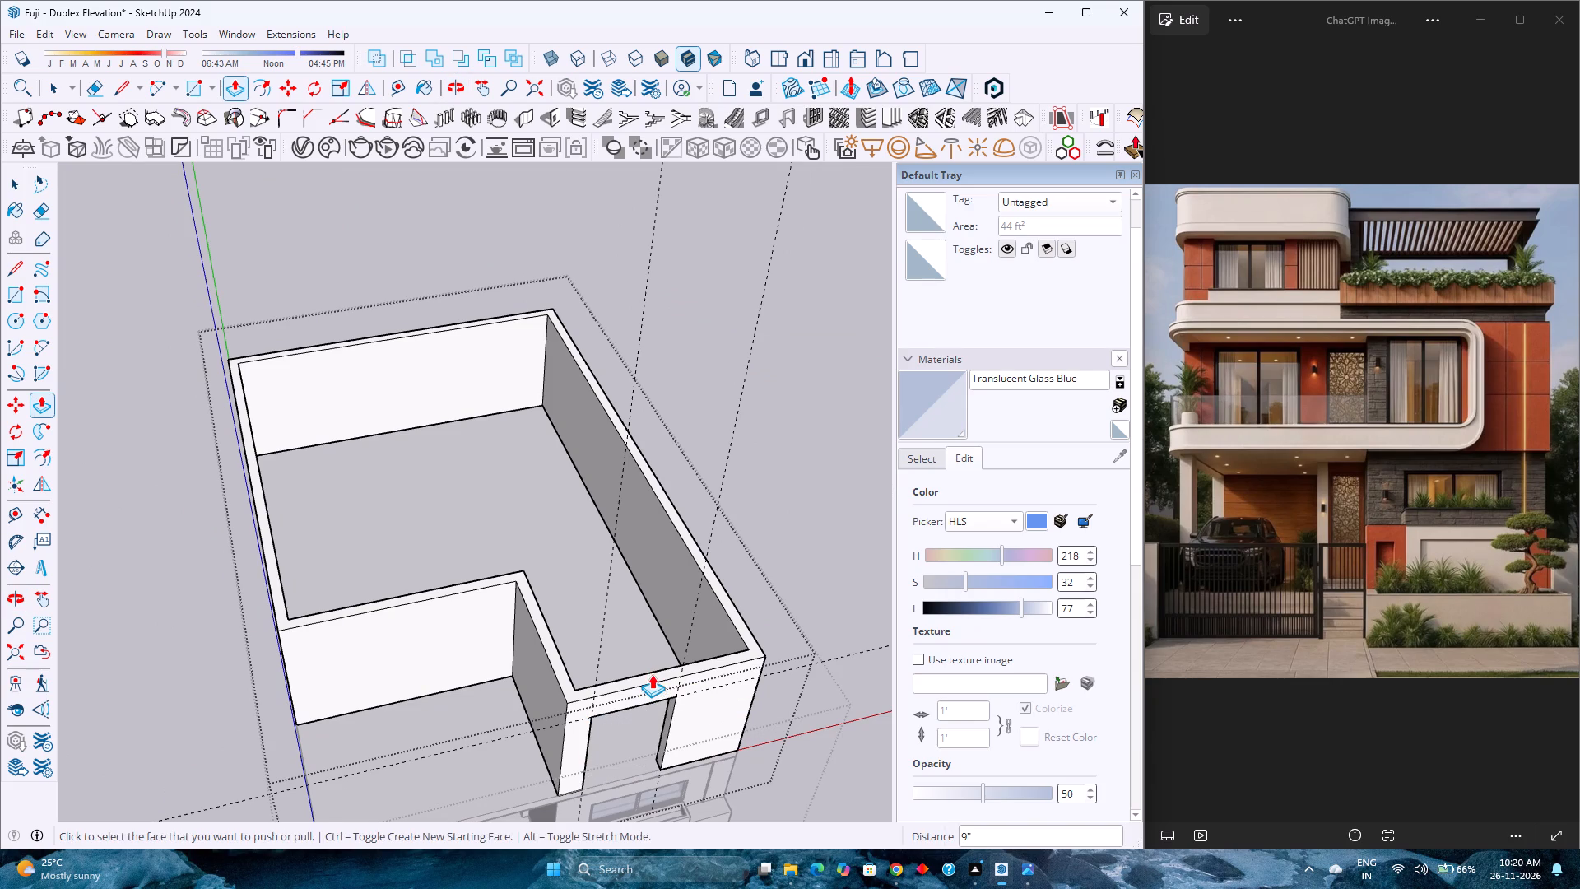
Place a vertical guide on the recessed front wall, 2'6" in from its outer left edge.
{"action": "scroll", "coordinate": [640, 688], "scroll_direction": "down", "scroll_amount": 4}
{"action": "middle_click_drag", "start_coordinate": [628, 733], "coordinate": [554, 641]}
{"action": "middle_click", "coordinate": [554, 641]}
{"action": "scroll", "coordinate": [554, 640], "scroll_direction": "down", "scroll_amount": 7}
{"action": "middle_click_drag", "start_coordinate": [565, 668], "coordinate": [494, 589]}
{"action": "middle_click", "coordinate": [494, 589]}
{"action": "scroll", "coordinate": [486, 593], "scroll_direction": "up", "scroll_amount": 6}
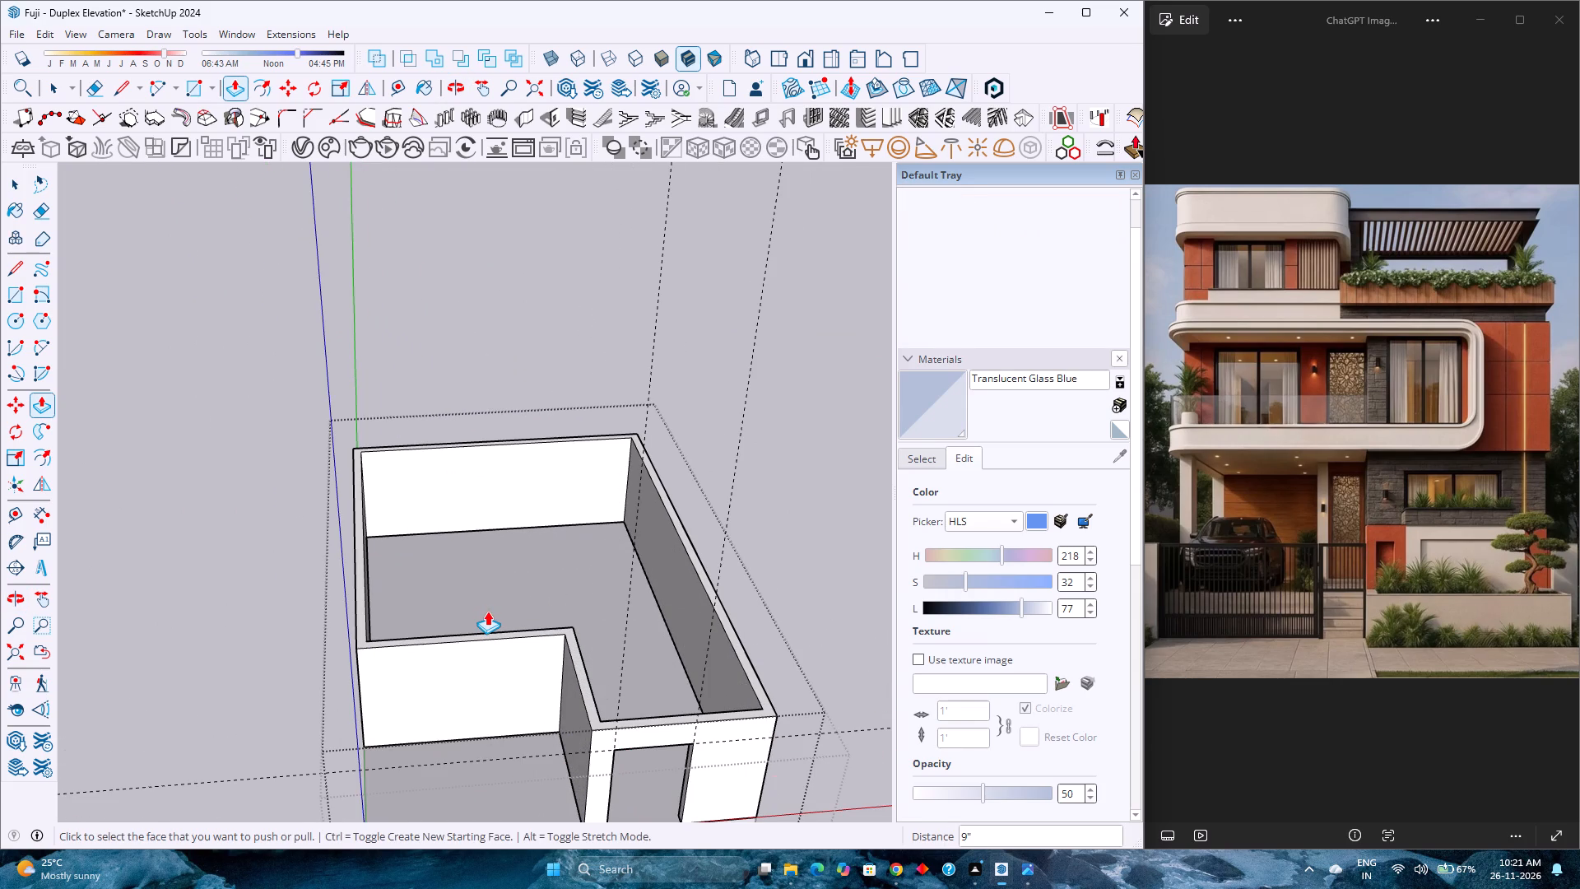
{"action": "scroll", "coordinate": [466, 561], "scroll_direction": "down", "scroll_amount": 3}
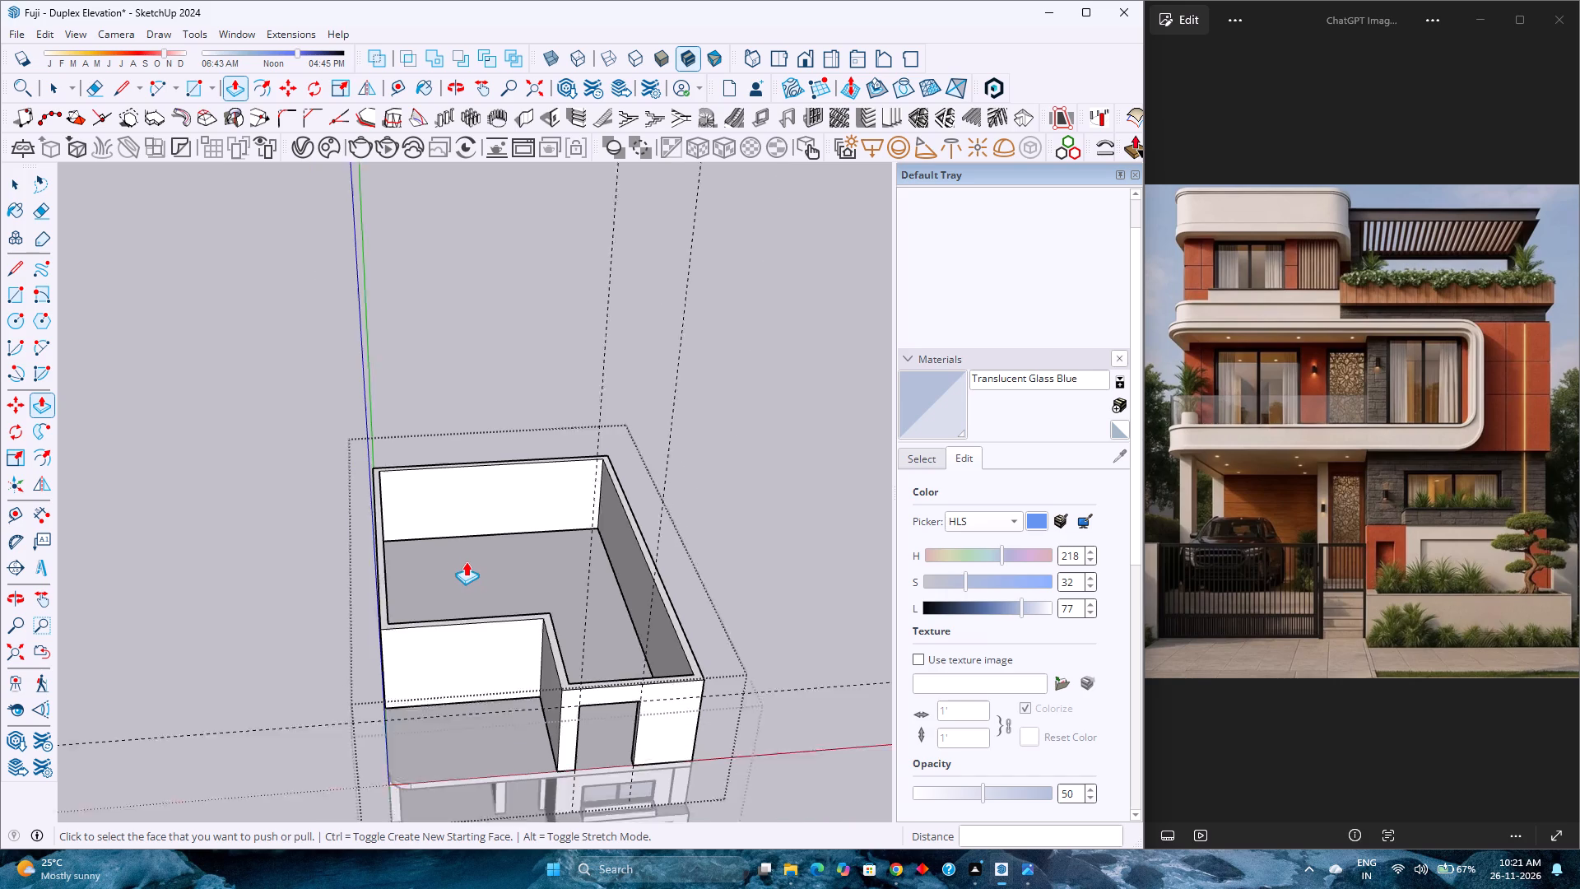
{"action": "scroll", "coordinate": [527, 710], "scroll_direction": "up", "scroll_amount": 4}
{"action": "middle_click_drag", "start_coordinate": [527, 710], "coordinate": [485, 586]}
{"action": "middle_click", "coordinate": [485, 586]}
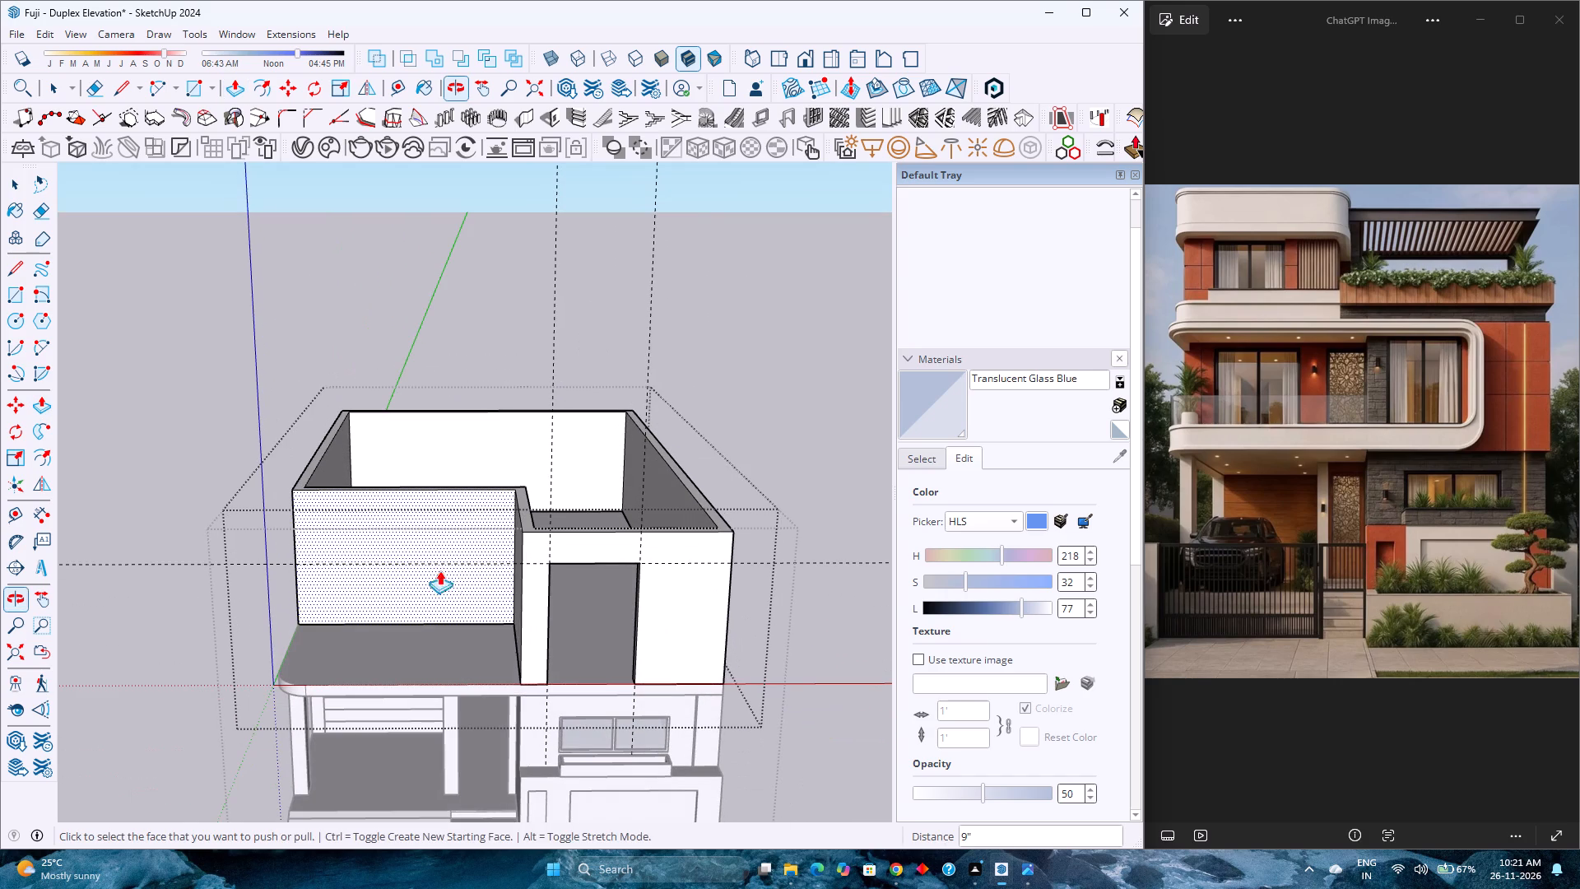
{"action": "scroll", "coordinate": [365, 570], "scroll_direction": "up", "scroll_amount": 3}
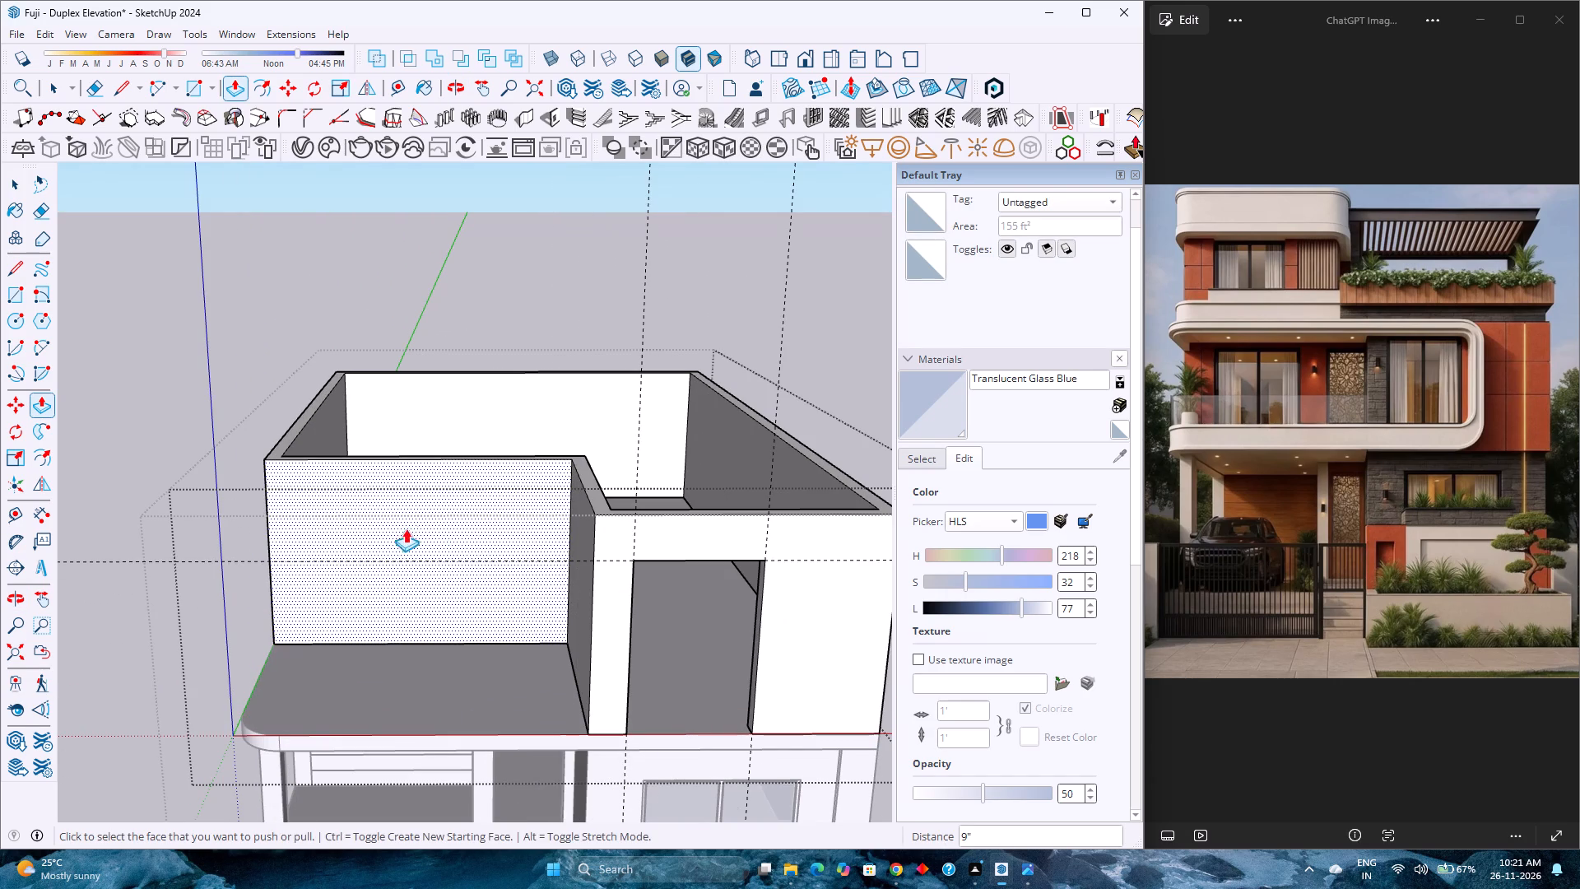
{"action": "left_click", "coordinate": [389, 79]}
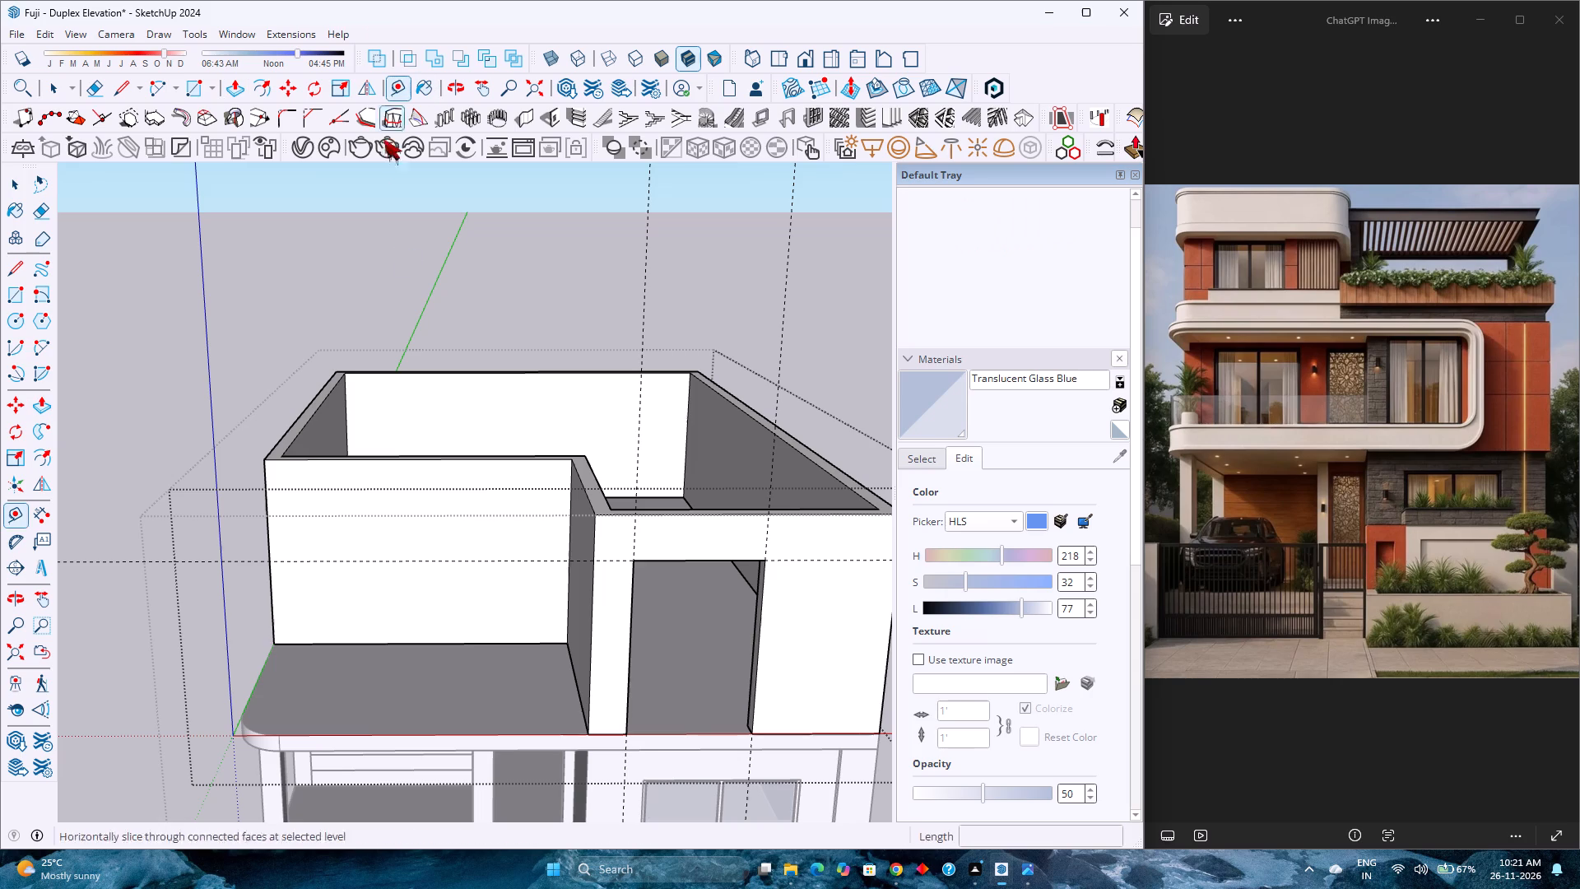
{"action": "left_click", "coordinate": [269, 568]}
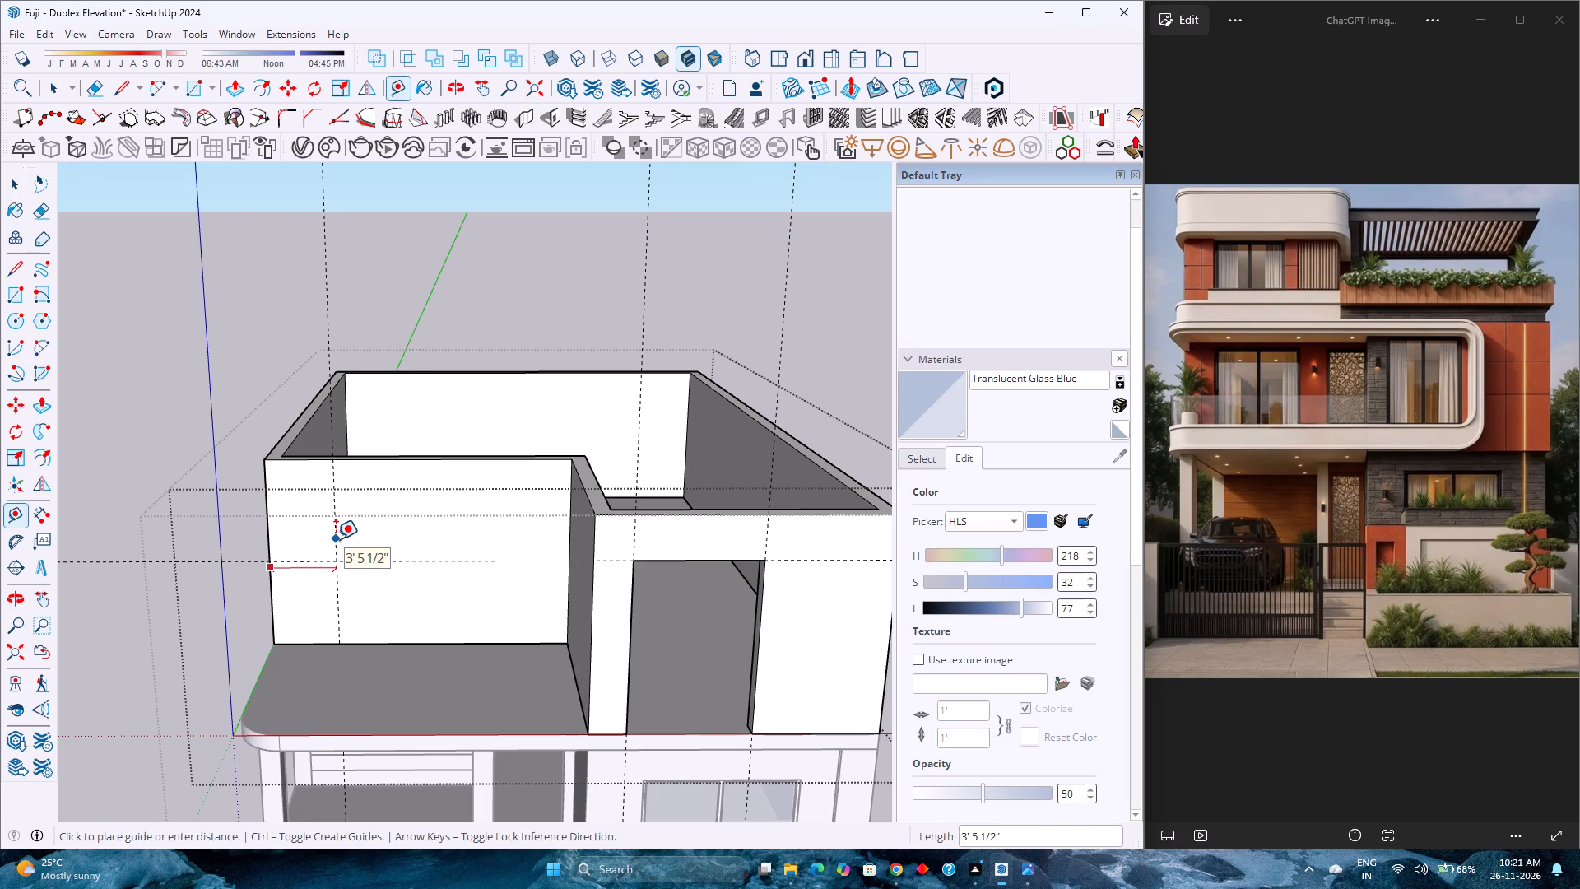
{"action": "type", "text": "2'6"}
{"action": "key", "text": "Return"}
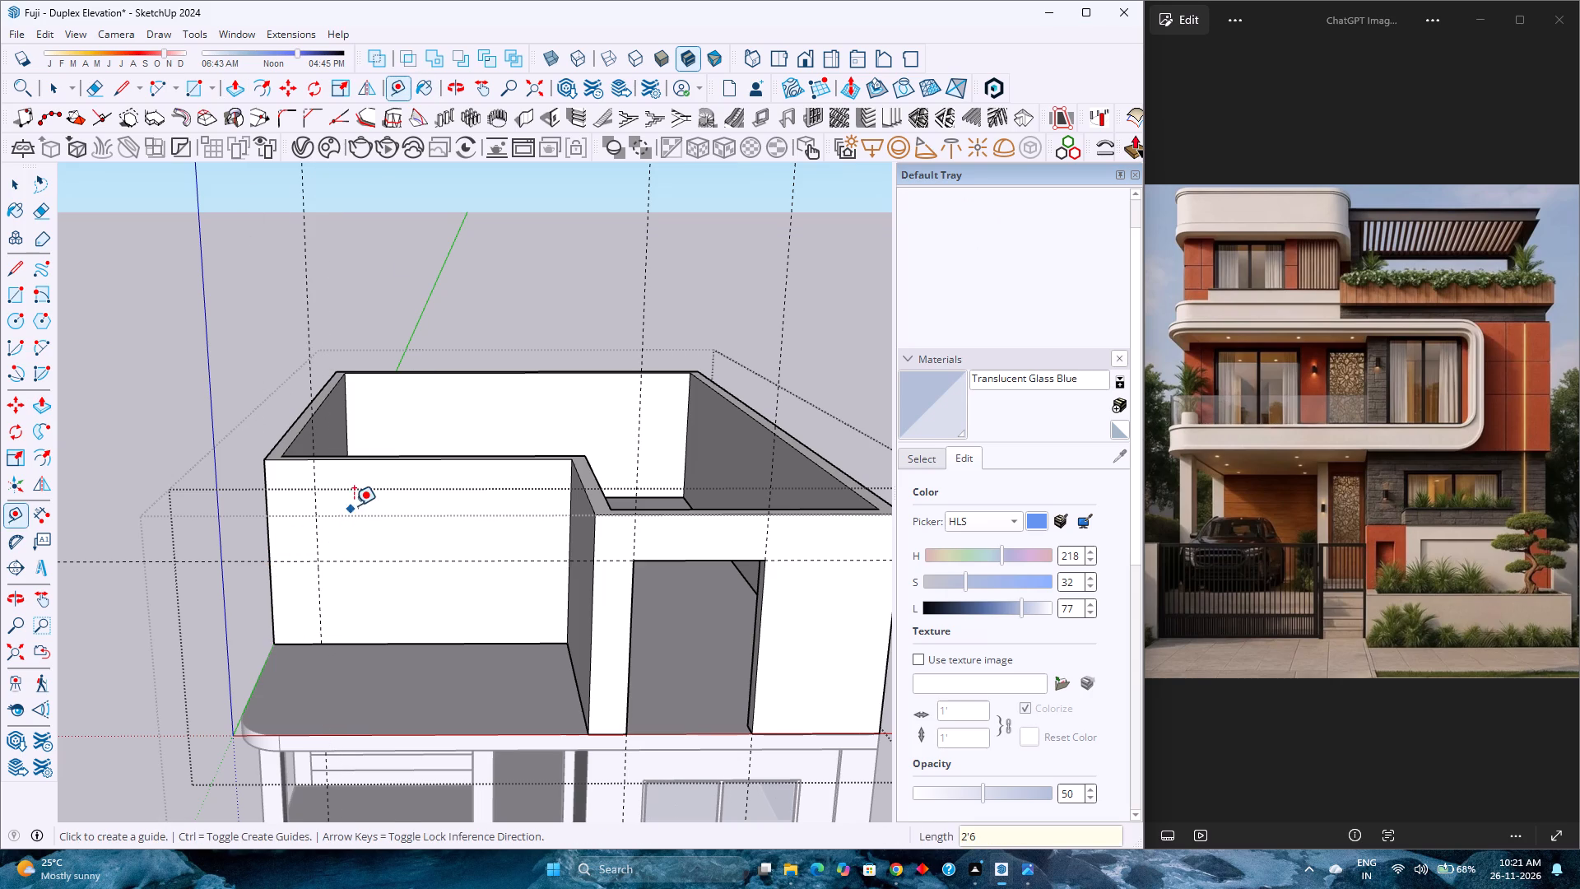
Add two more vertical guides on the recessed wall, one 7' beyond the first guide and another 2' beyond that.
{"action": "scroll", "coordinate": [307, 531], "scroll_direction": "up", "scroll_amount": 4}
{"action": "middle_click_drag", "start_coordinate": [302, 546], "coordinate": [295, 512]}
{"action": "scroll", "coordinate": [319, 547], "scroll_direction": "up", "scroll_amount": 1}
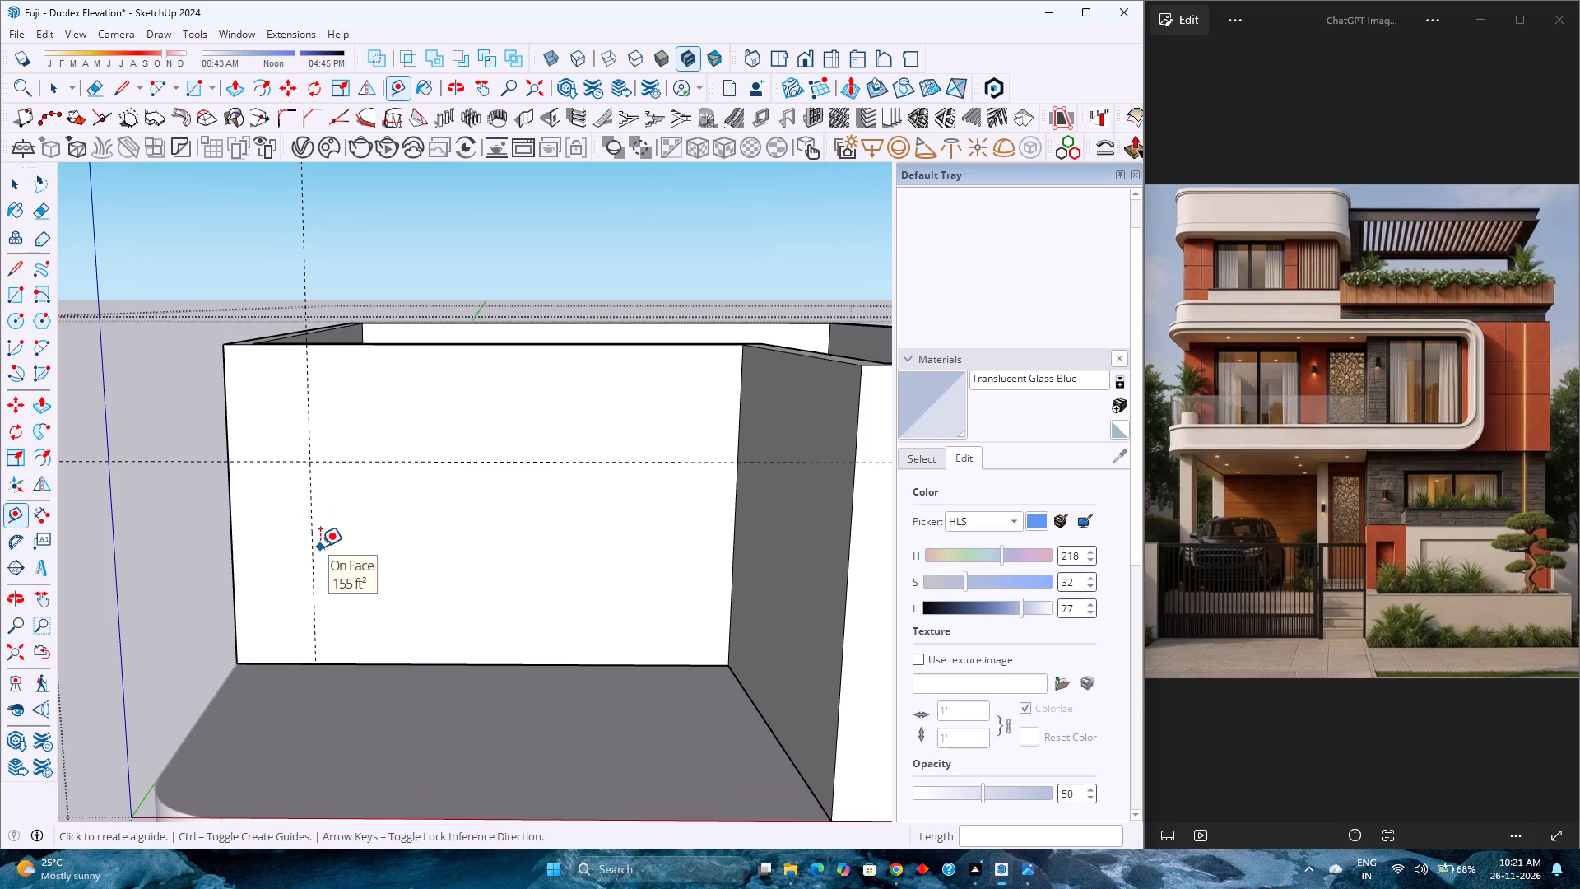
{"action": "left_click", "coordinate": [314, 555]}
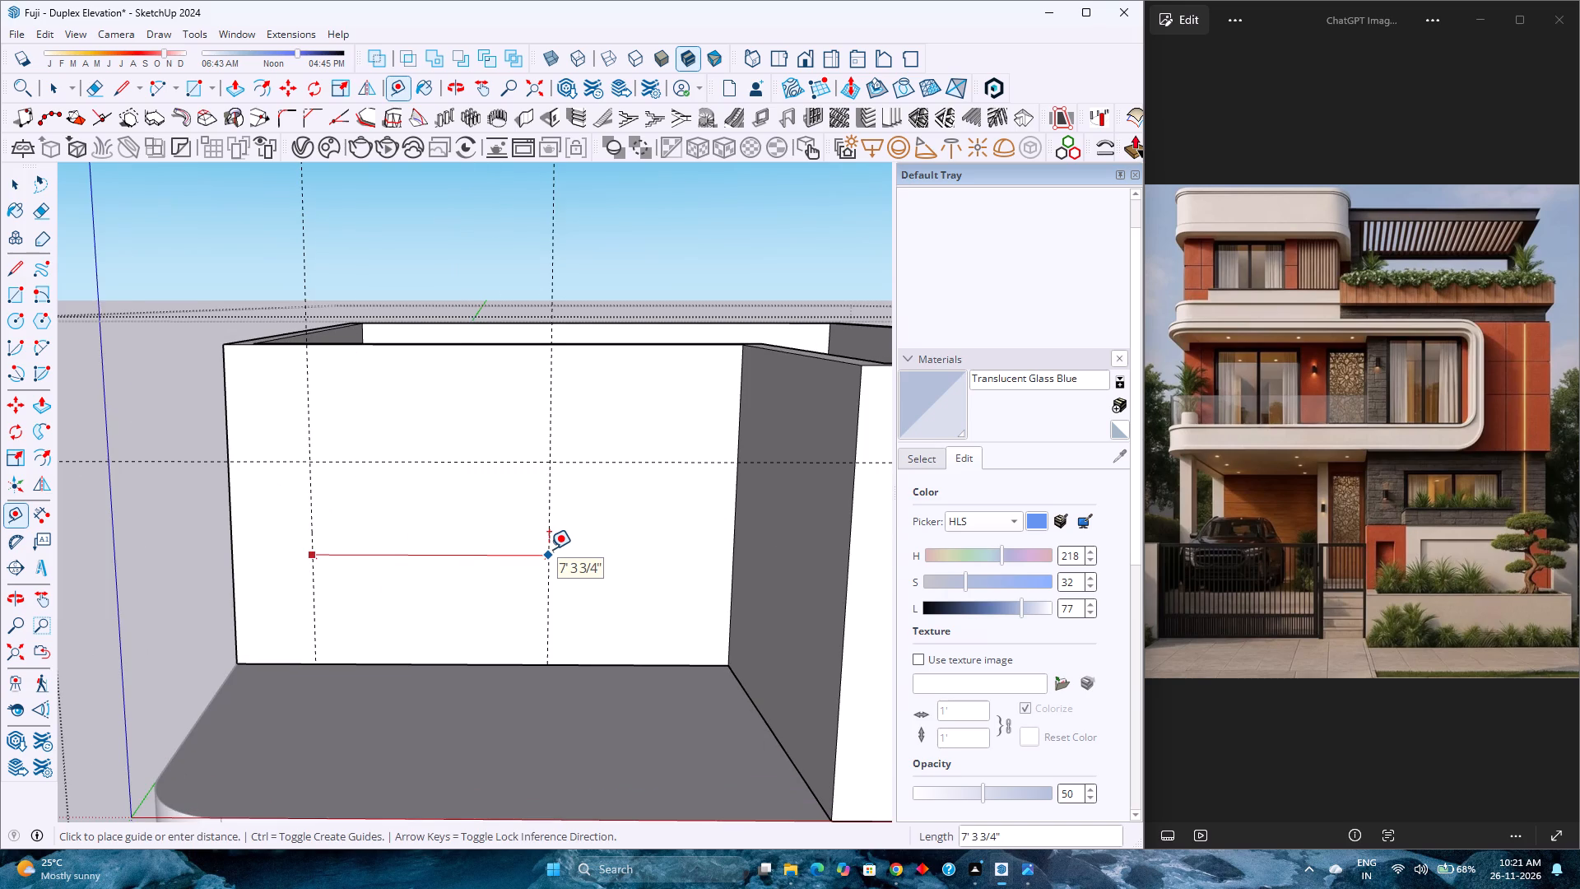
{"action": "type", "text": "7'"}
{"action": "key", "text": "Return"}
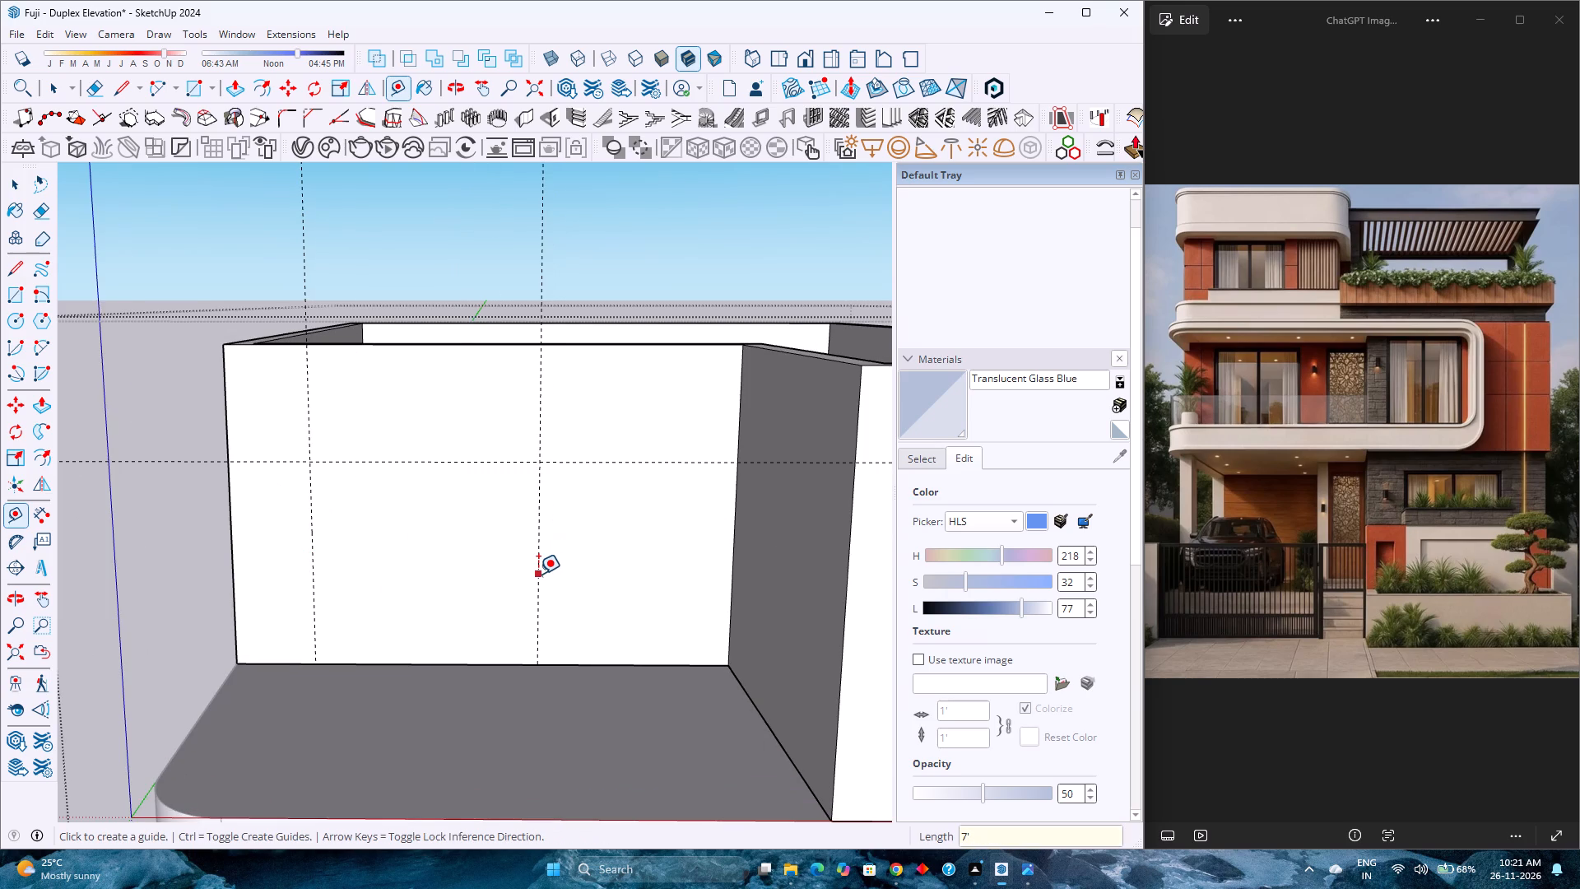
{"action": "left_click", "coordinate": [538, 581]}
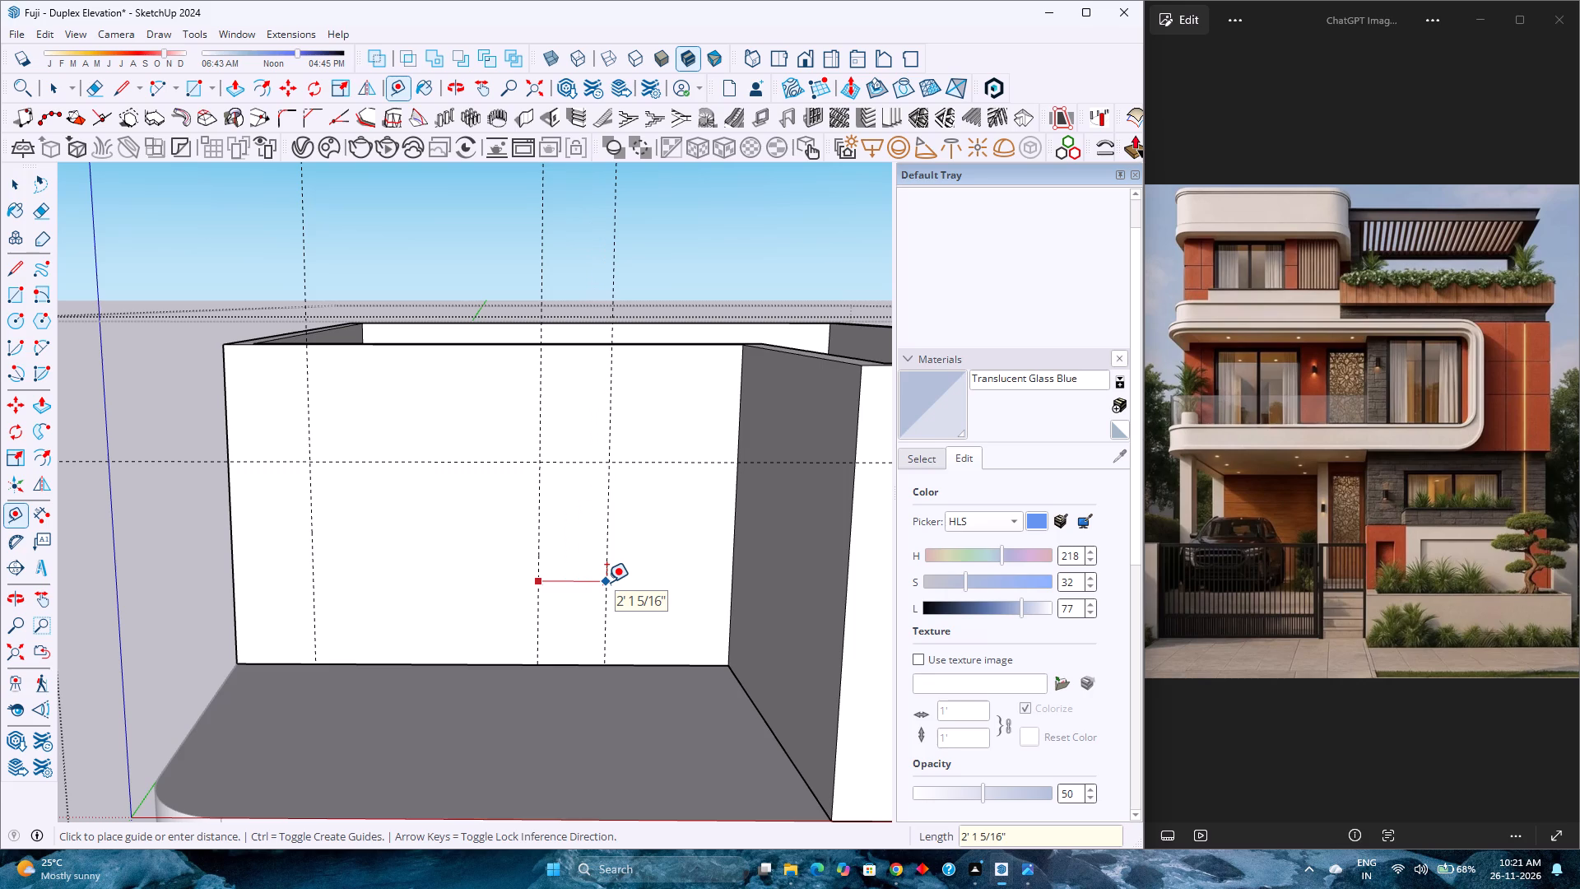
{"action": "type", "text": "2'"}
{"action": "key", "text": "Return"}
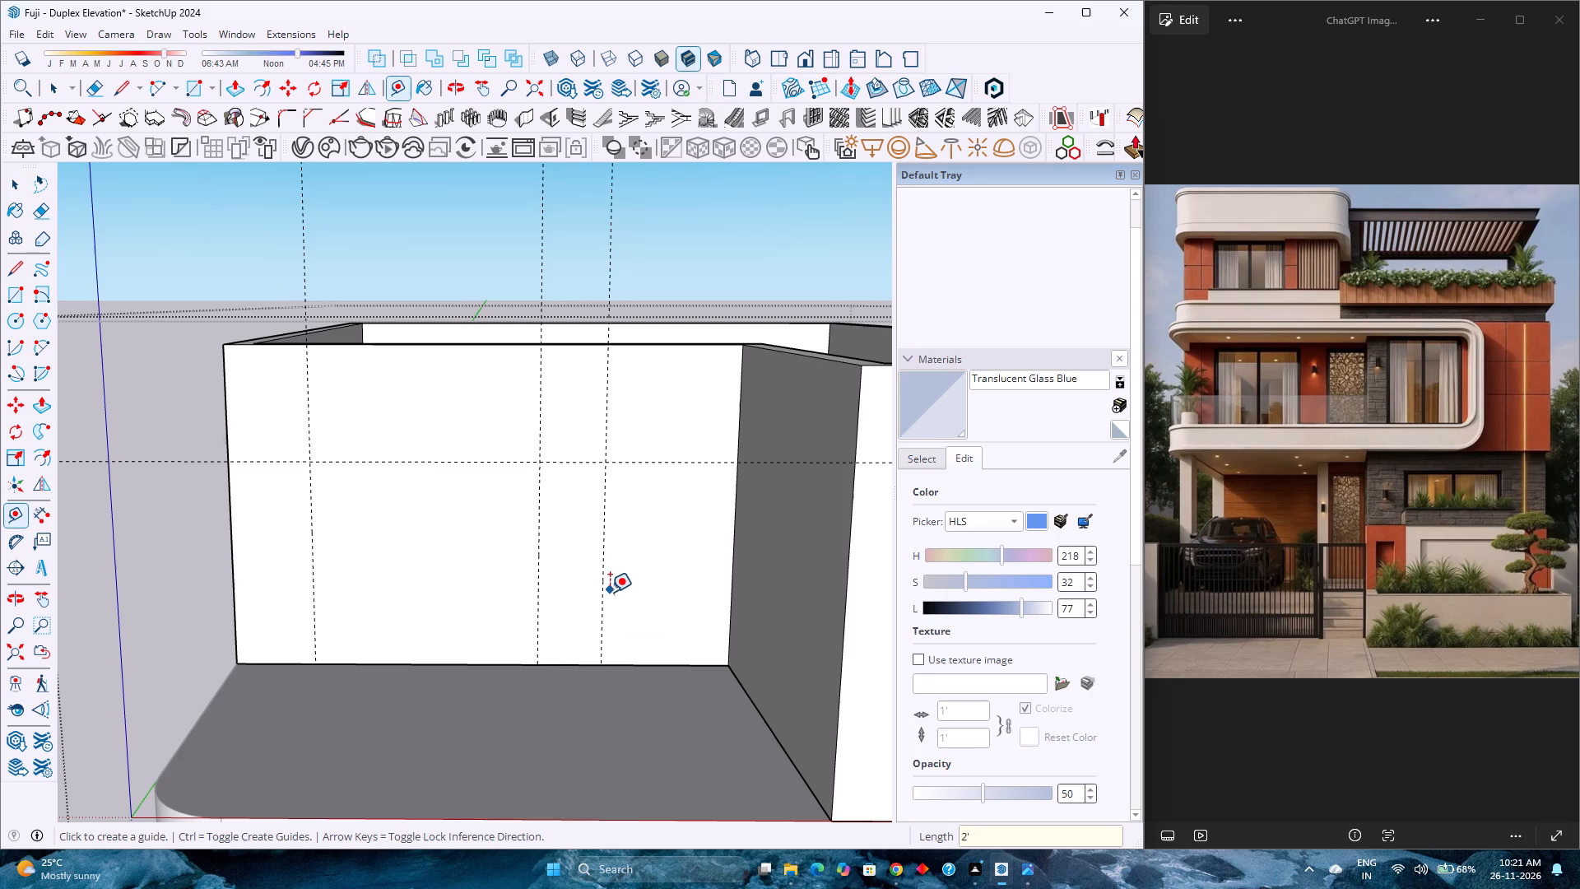
Place a horizontal guide on the recessed wall, 8' above its bottom edge.
{"action": "scroll", "coordinate": [601, 666], "scroll_direction": "down", "scroll_amount": 3}
{"action": "left_click", "coordinate": [804, 58]}
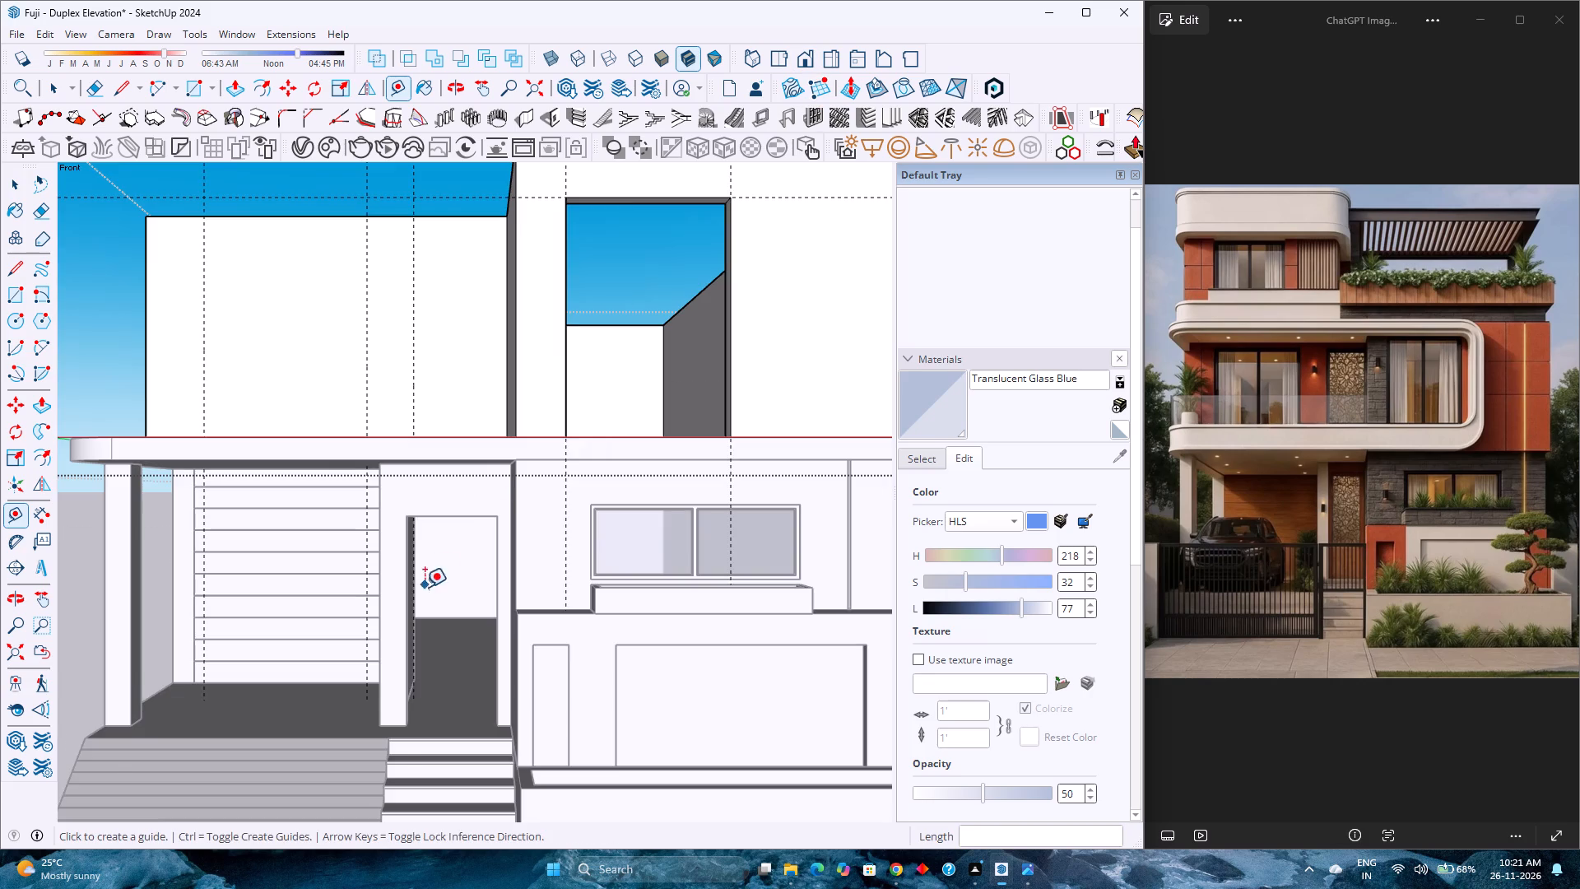
{"action": "scroll", "coordinate": [444, 587], "scroll_direction": "down", "scroll_amount": 3}
{"action": "scroll", "coordinate": [402, 445], "scroll_direction": "down", "scroll_amount": 1}
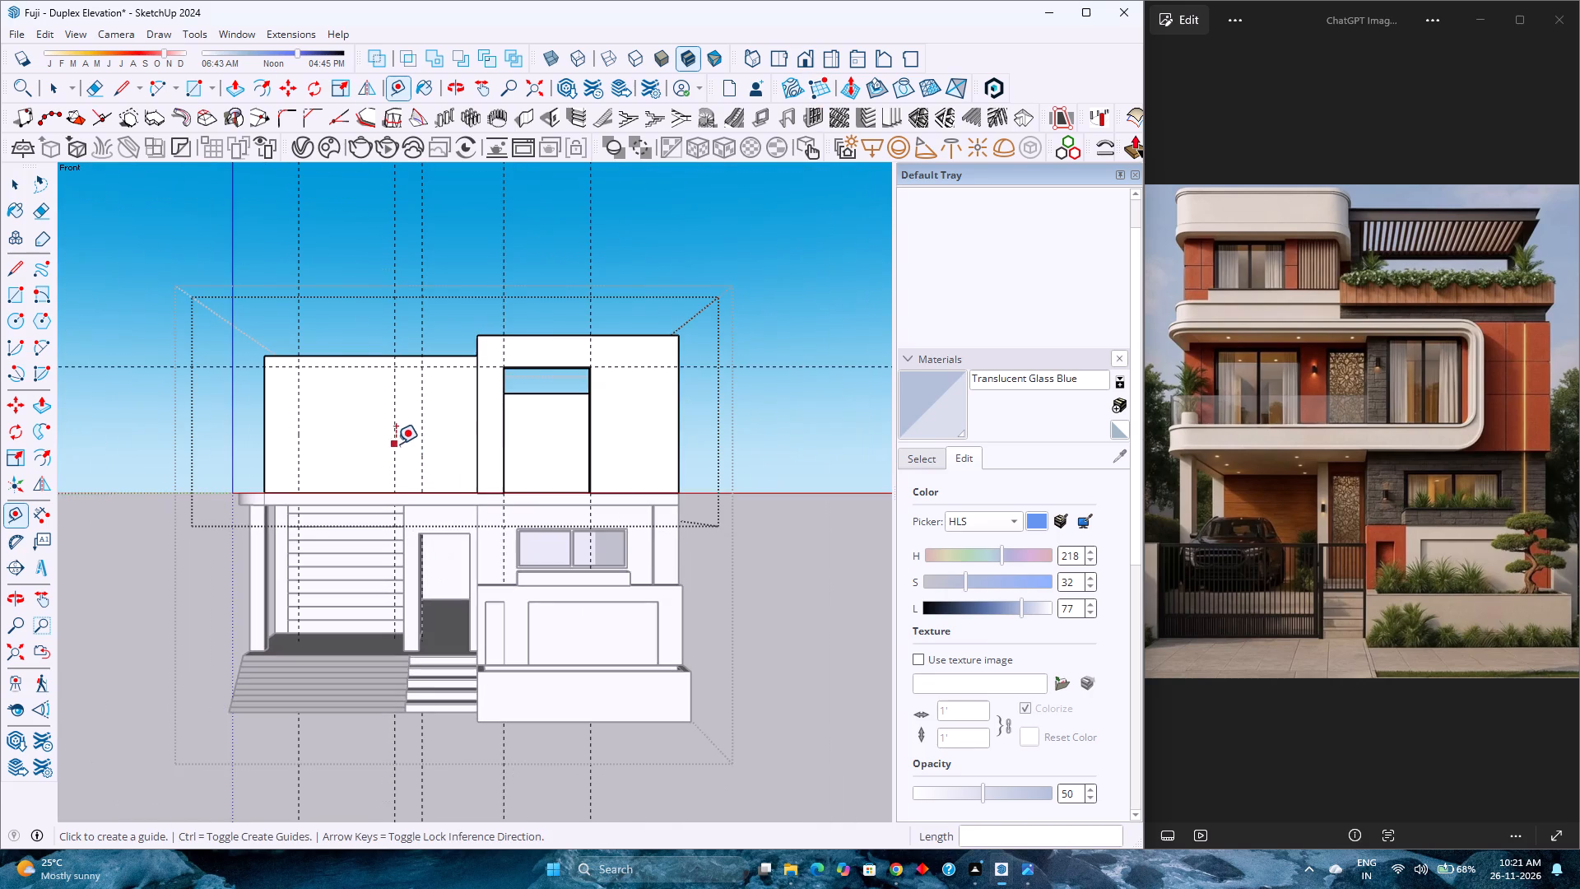
{"action": "scroll", "coordinate": [425, 414], "scroll_direction": "up", "scroll_amount": 3}
{"action": "middle_click_drag", "start_coordinate": [425, 414], "coordinate": [468, 484]}
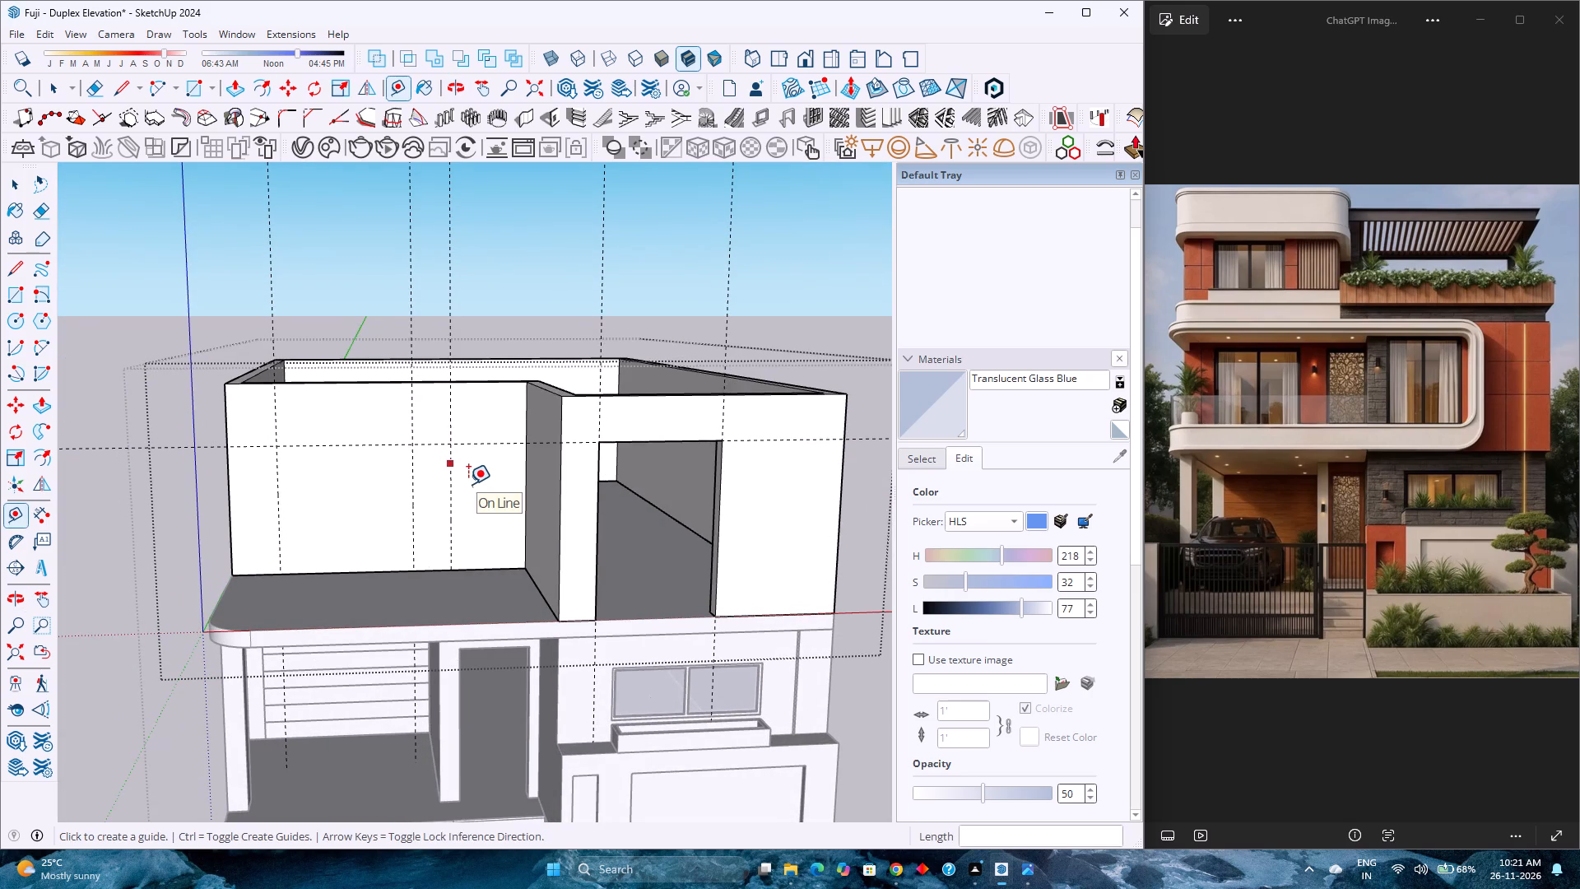
{"action": "scroll", "coordinate": [335, 497], "scroll_direction": "up", "scroll_amount": 4}
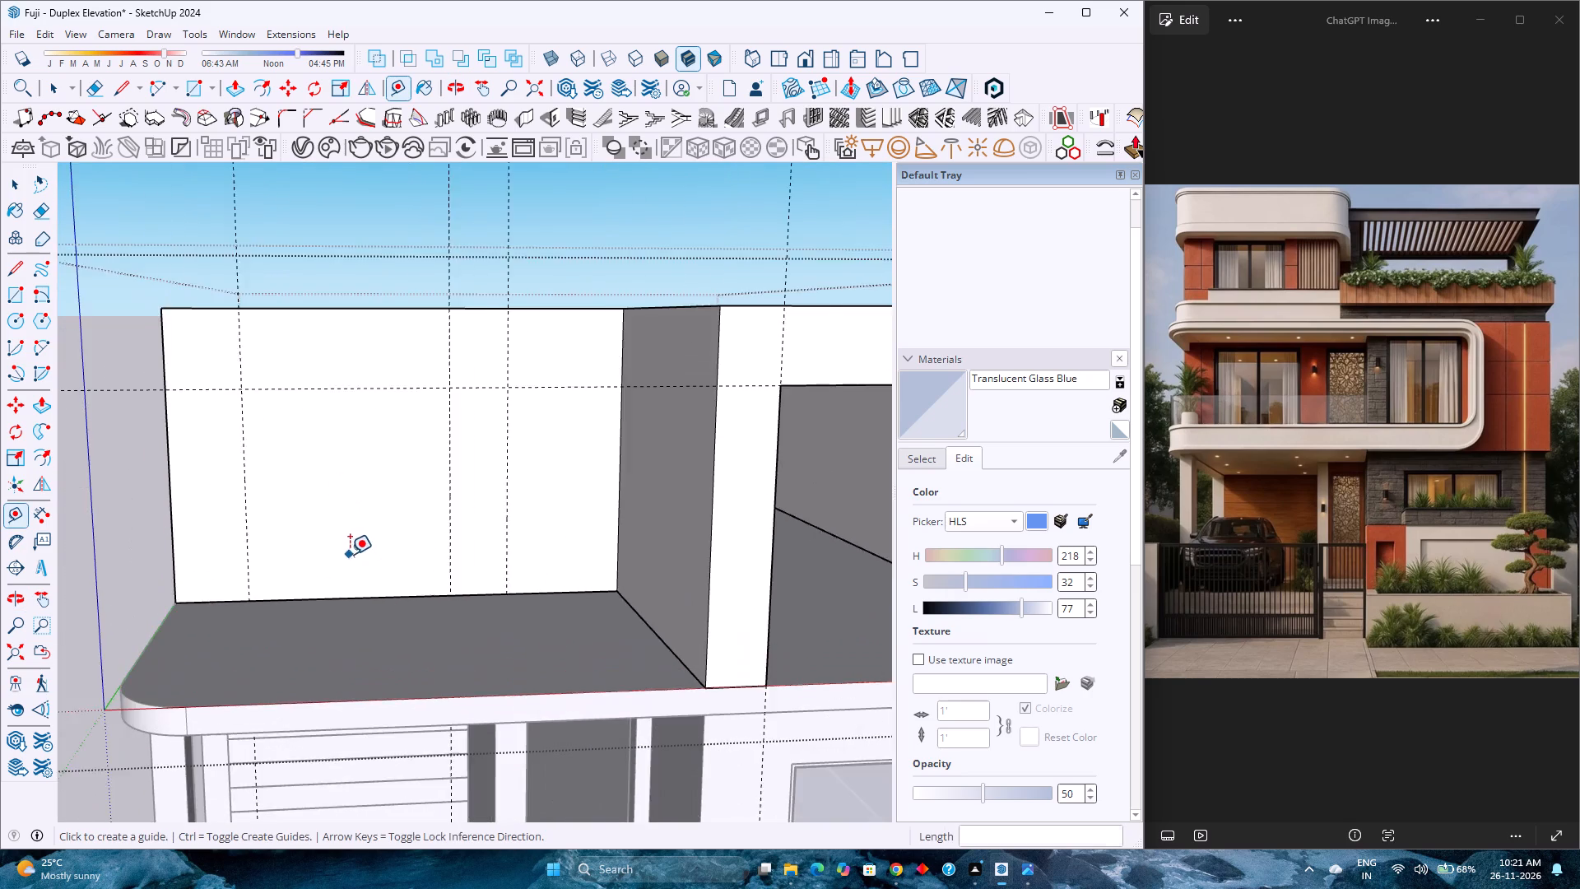
{"action": "middle_click_drag", "start_coordinate": [350, 554], "coordinate": [369, 549]}
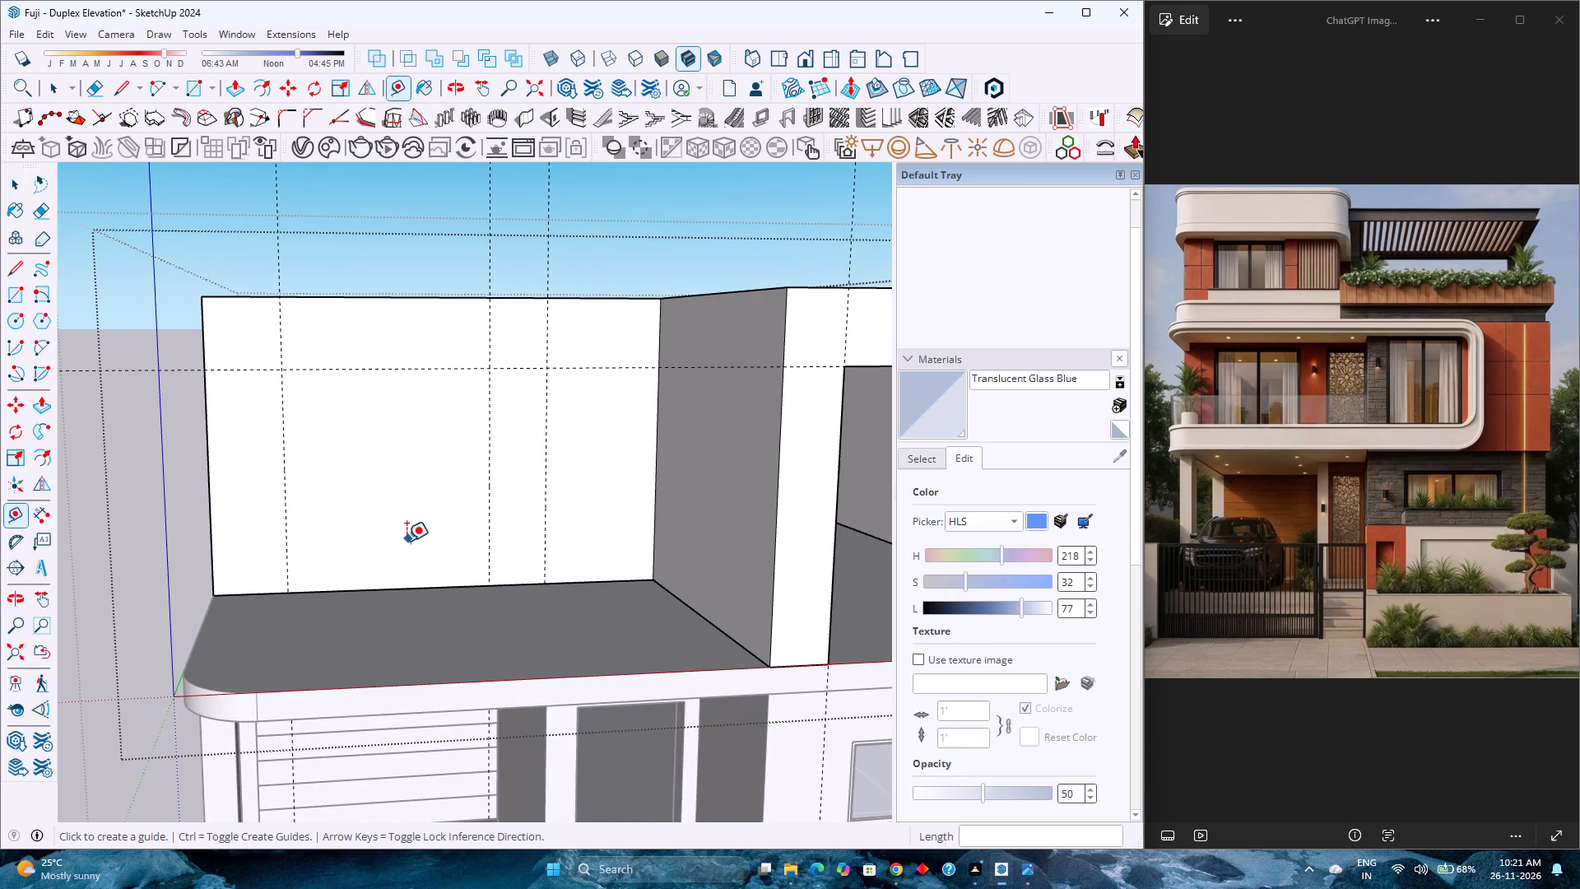
{"action": "scroll", "coordinate": [408, 541], "scroll_direction": "up", "scroll_amount": 3}
{"action": "left_click", "coordinate": [402, 604]}
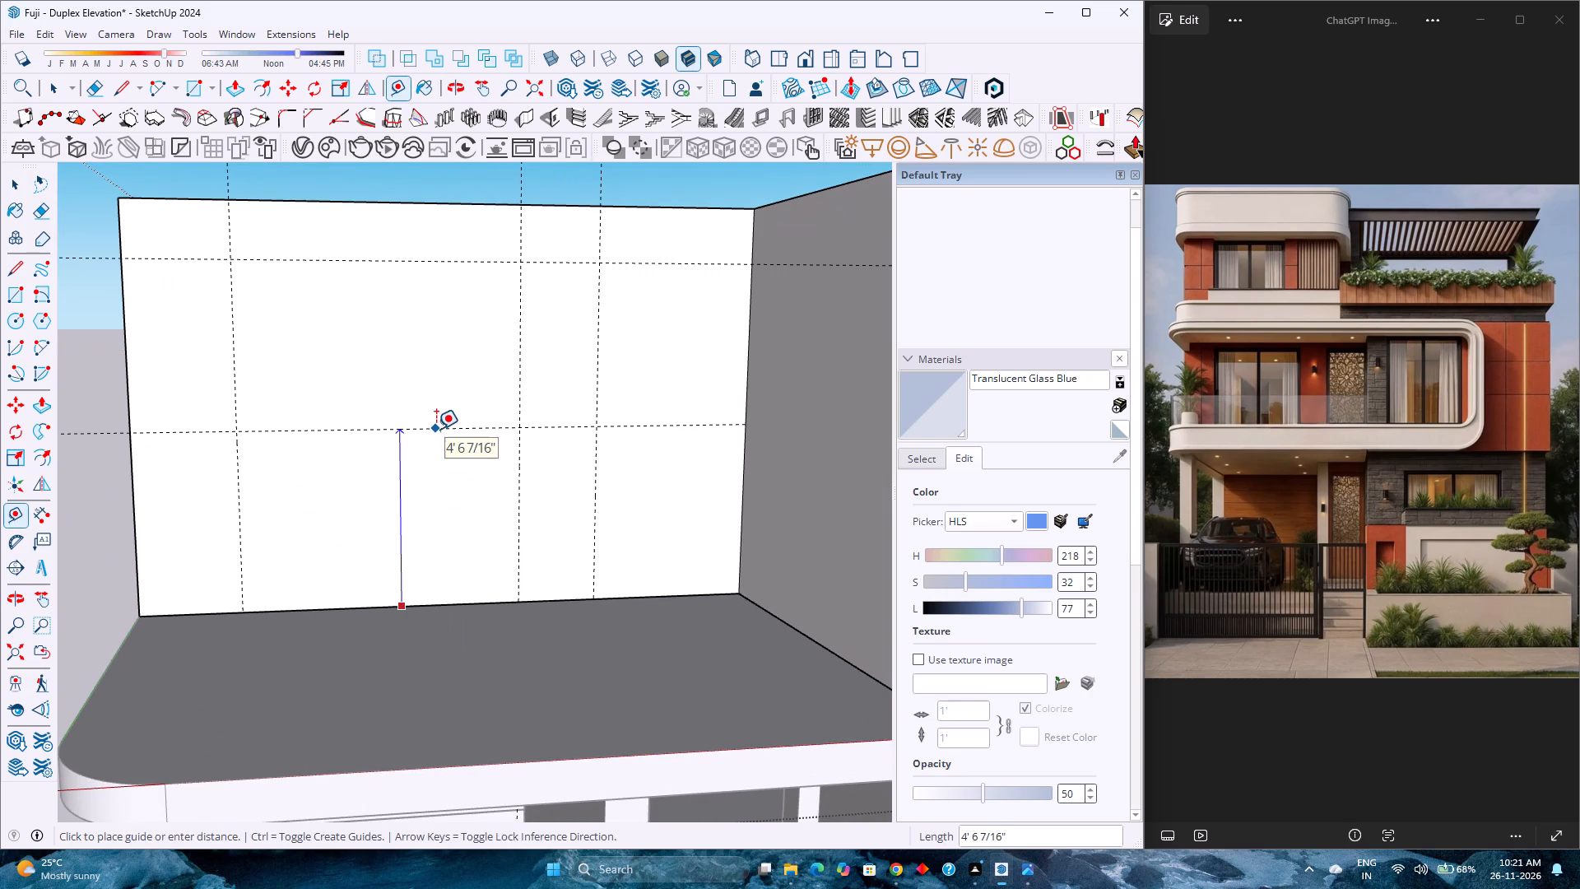
{"action": "type", "text": "8'"}
{"action": "key", "text": "Return"}
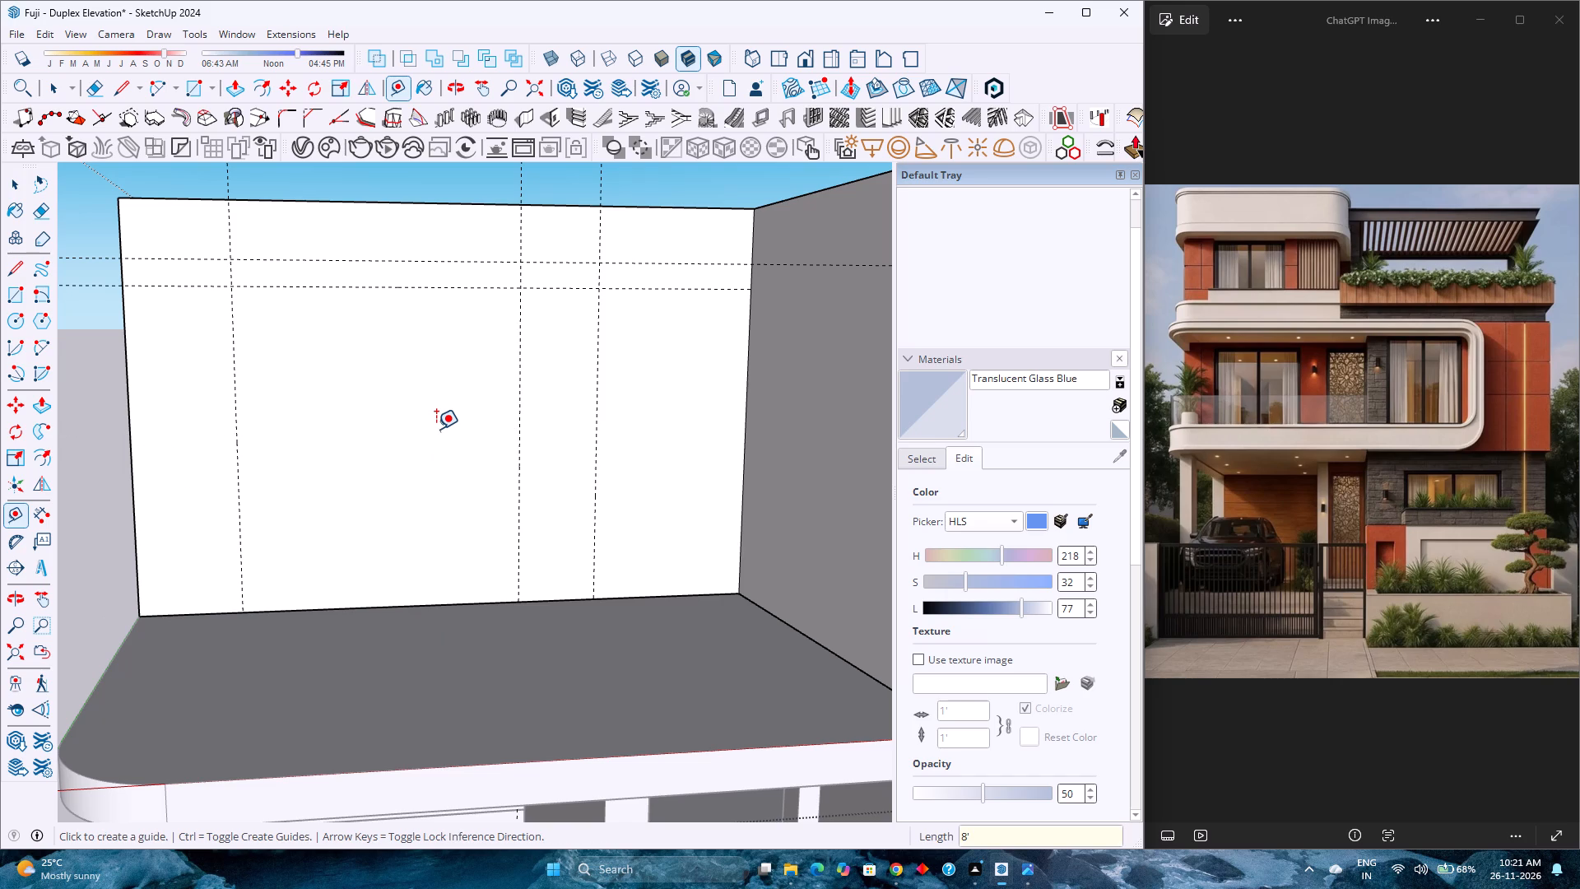
Draw a 7' by 8' rectangle on the recessed wall between the first two vertical guides, from the 8' guide down to the base.
{"action": "scroll", "coordinate": [436, 429], "scroll_direction": "down", "scroll_amount": 6}
{"action": "middle_click_drag", "start_coordinate": [436, 429], "coordinate": [385, 632]}
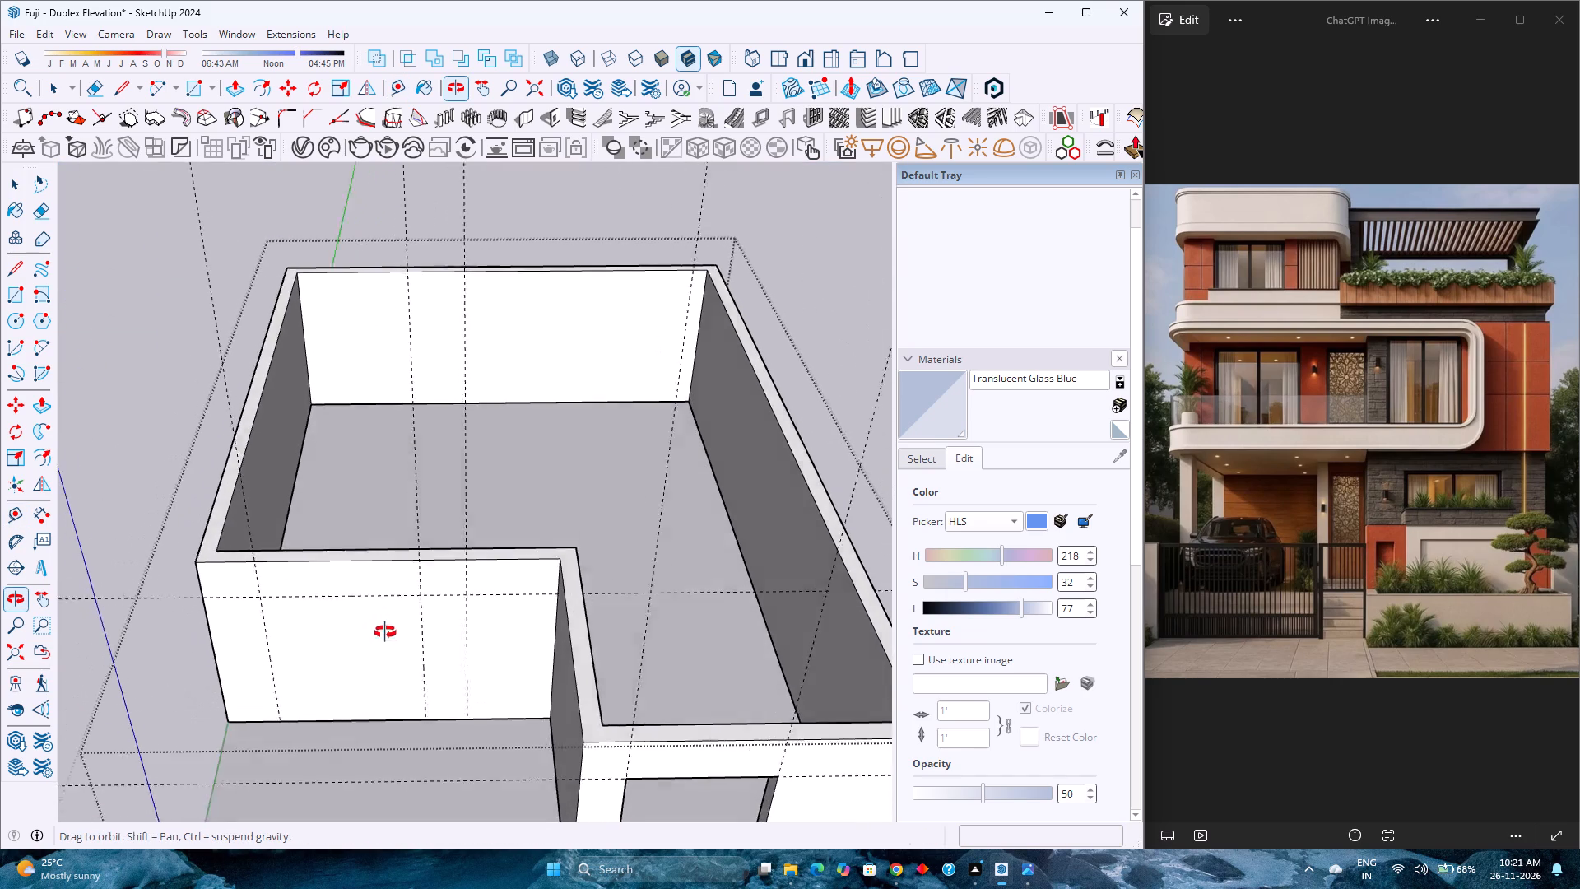
{"action": "middle_click_drag", "start_coordinate": [385, 632], "coordinate": [386, 634]}
{"action": "scroll", "coordinate": [388, 634], "scroll_direction": "down", "scroll_amount": 2}
{"action": "scroll", "coordinate": [385, 662], "scroll_direction": "up", "scroll_amount": 4}
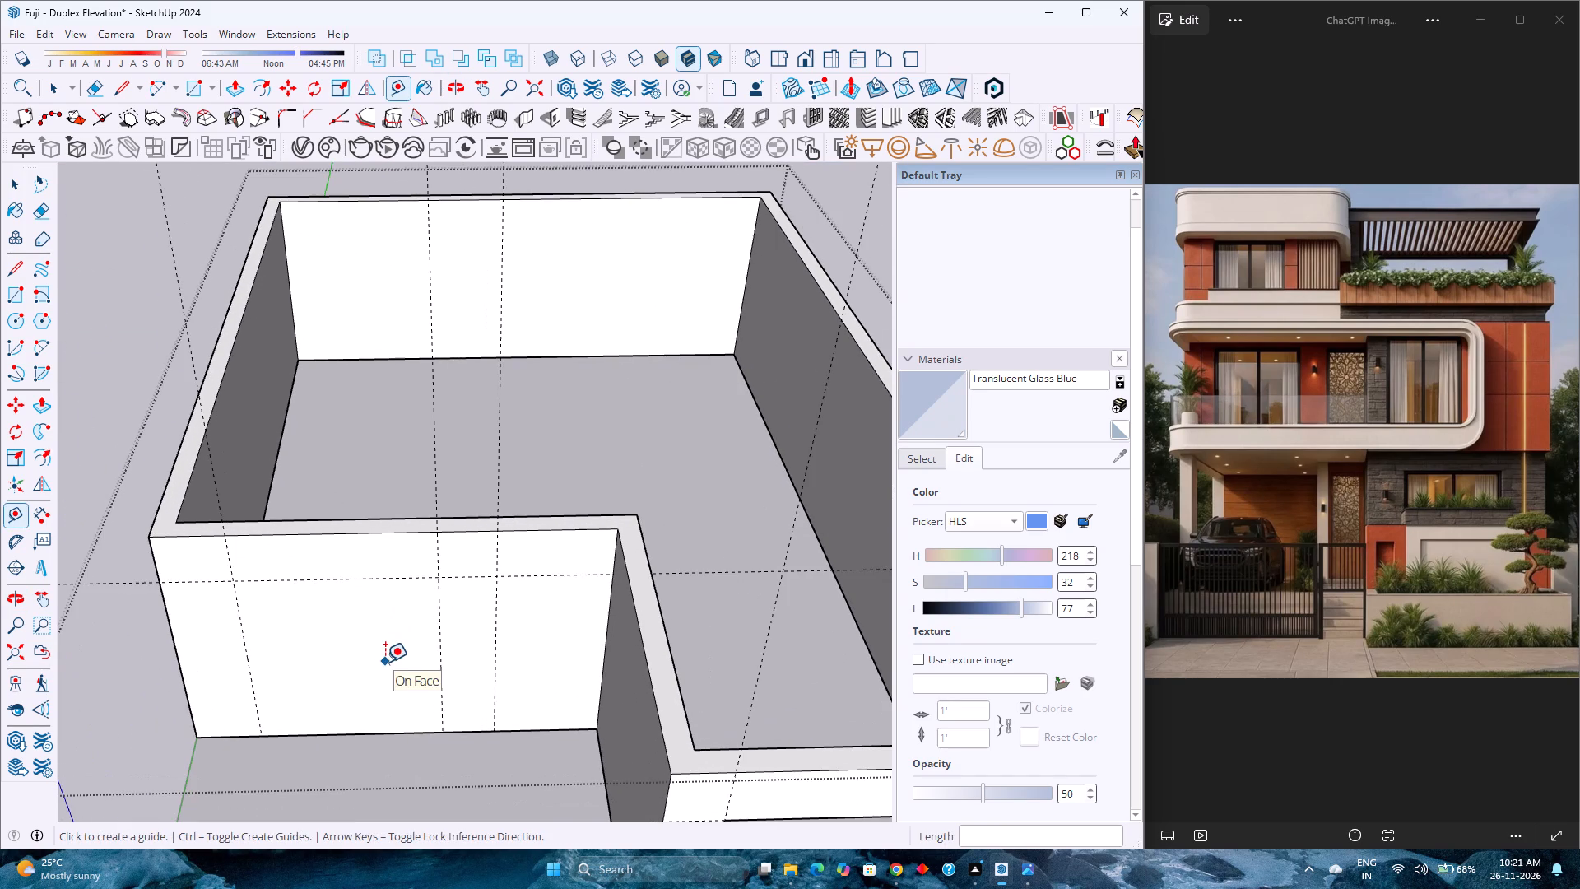
{"action": "scroll", "coordinate": [377, 658], "scroll_direction": "up", "scroll_amount": 3}
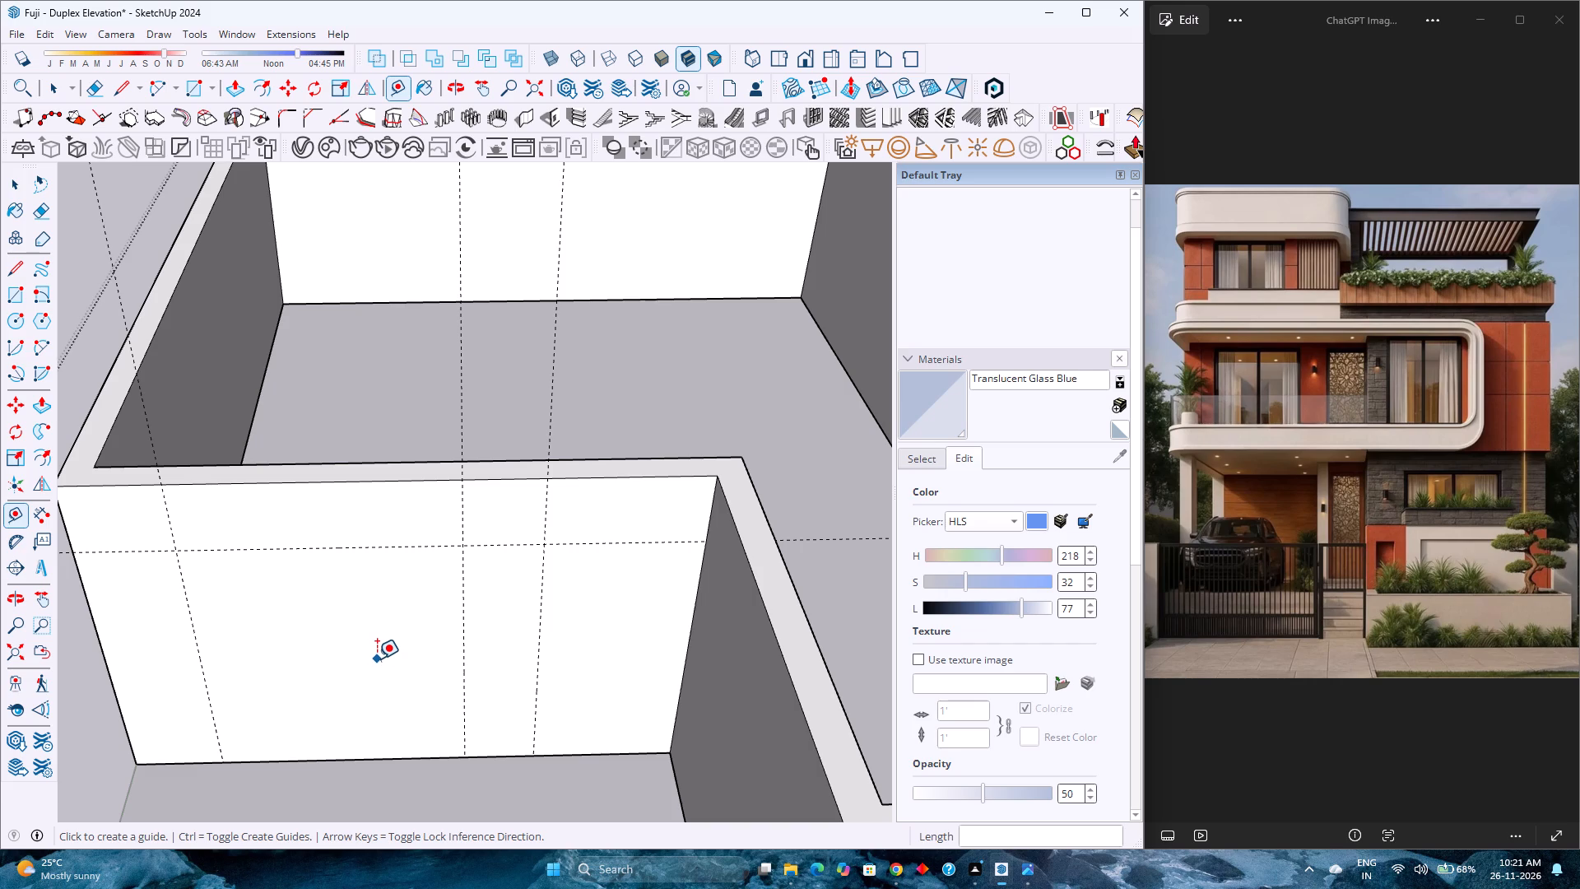
{"action": "scroll", "coordinate": [393, 633], "scroll_direction": "up", "scroll_amount": 2}
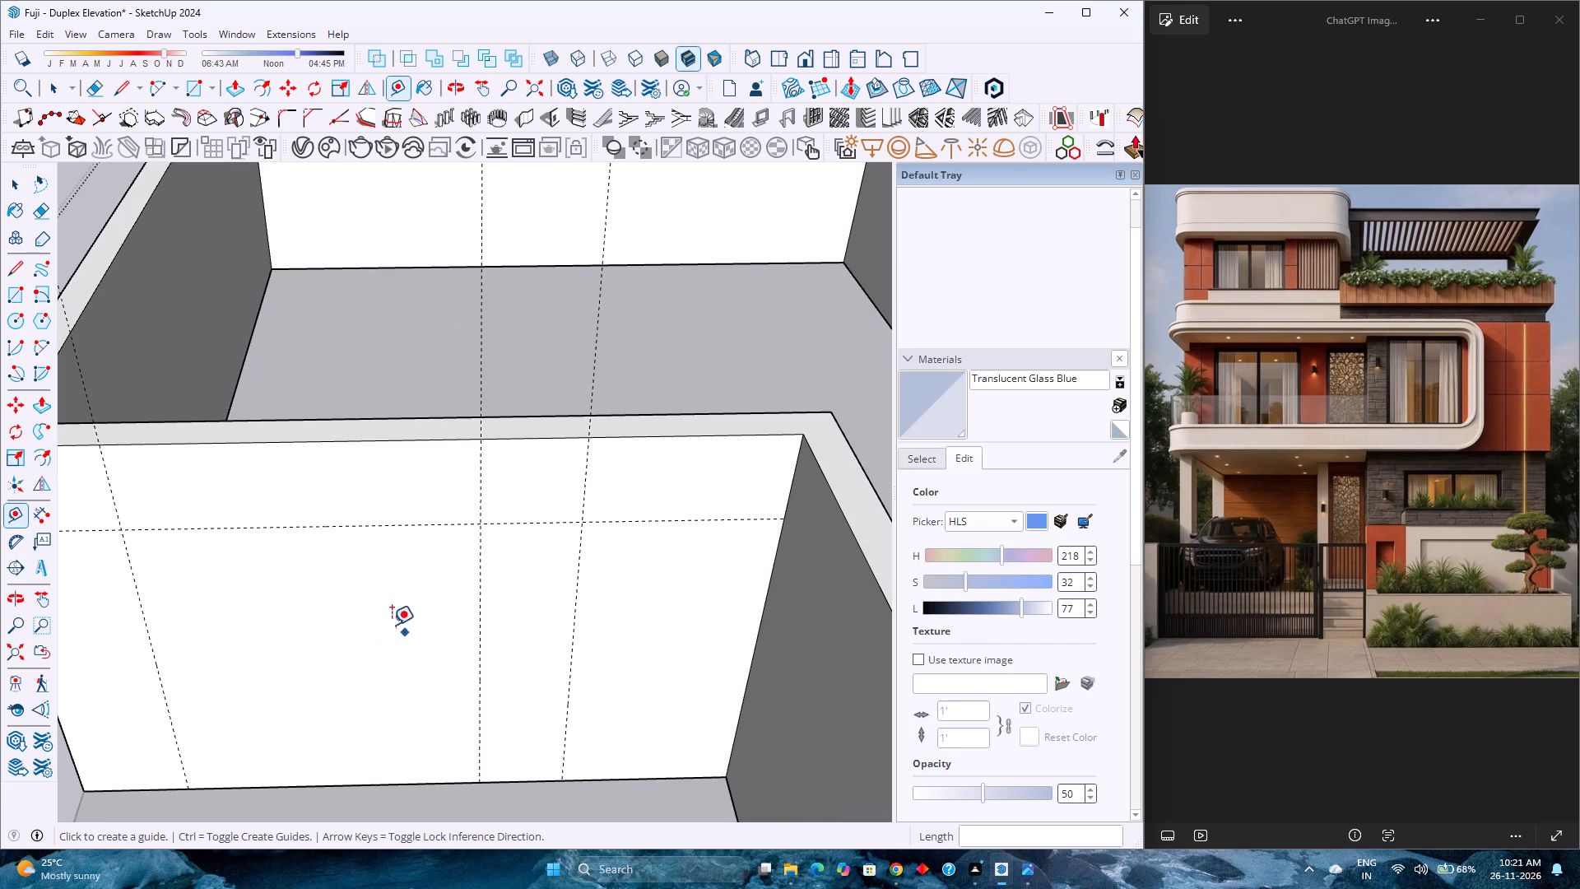
{"action": "left_click", "coordinate": [200, 86]}
{"action": "scroll", "coordinate": [450, 607], "scroll_direction": "down", "scroll_amount": 3}
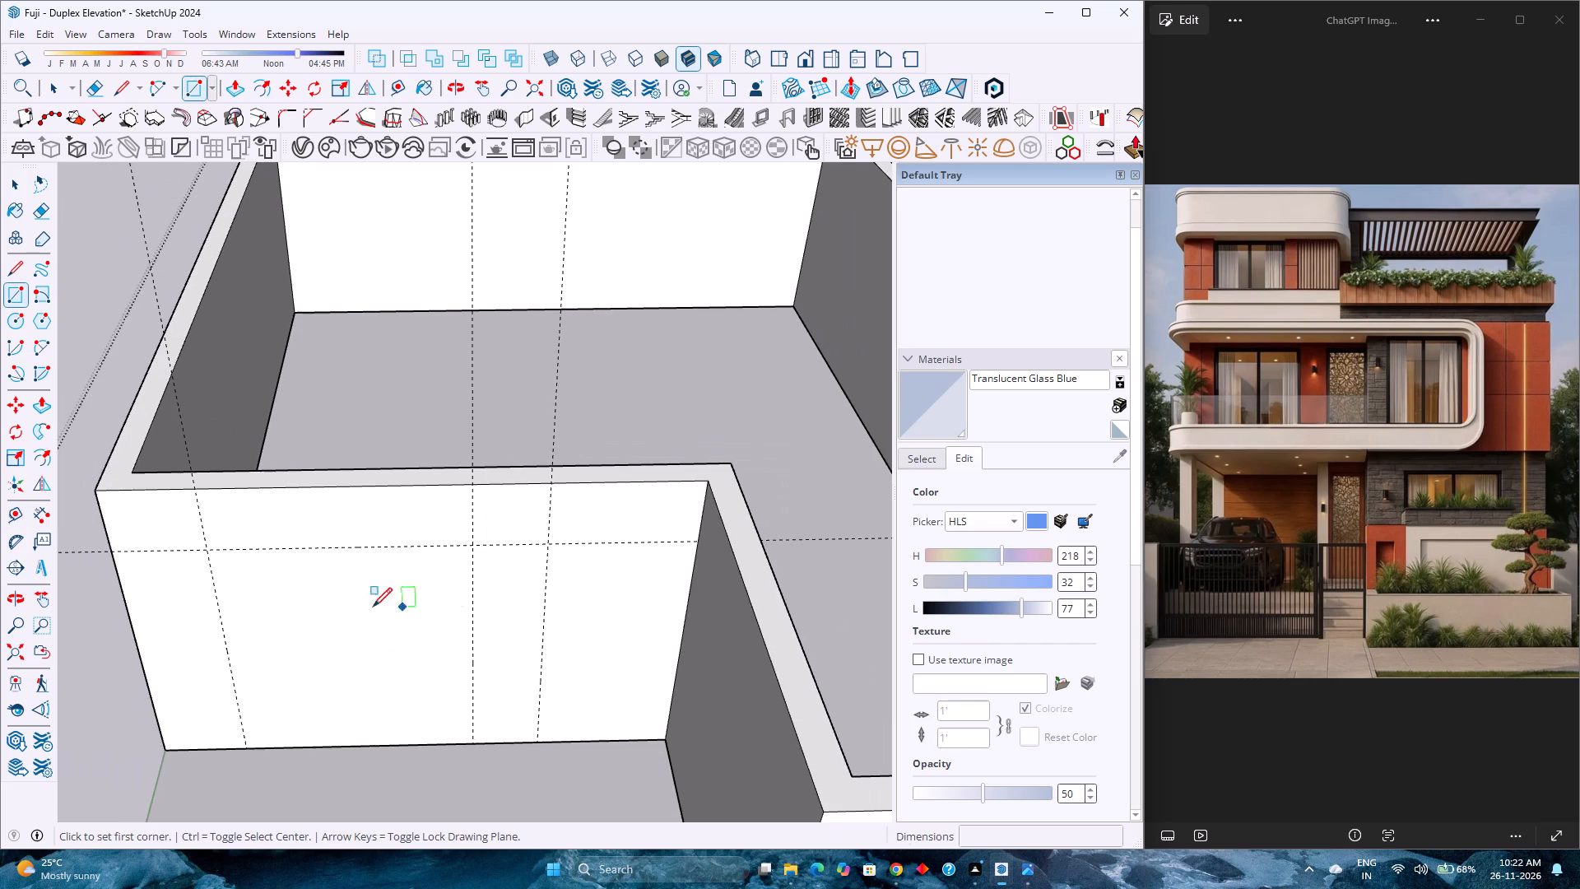
{"action": "left_click", "coordinate": [208, 552]}
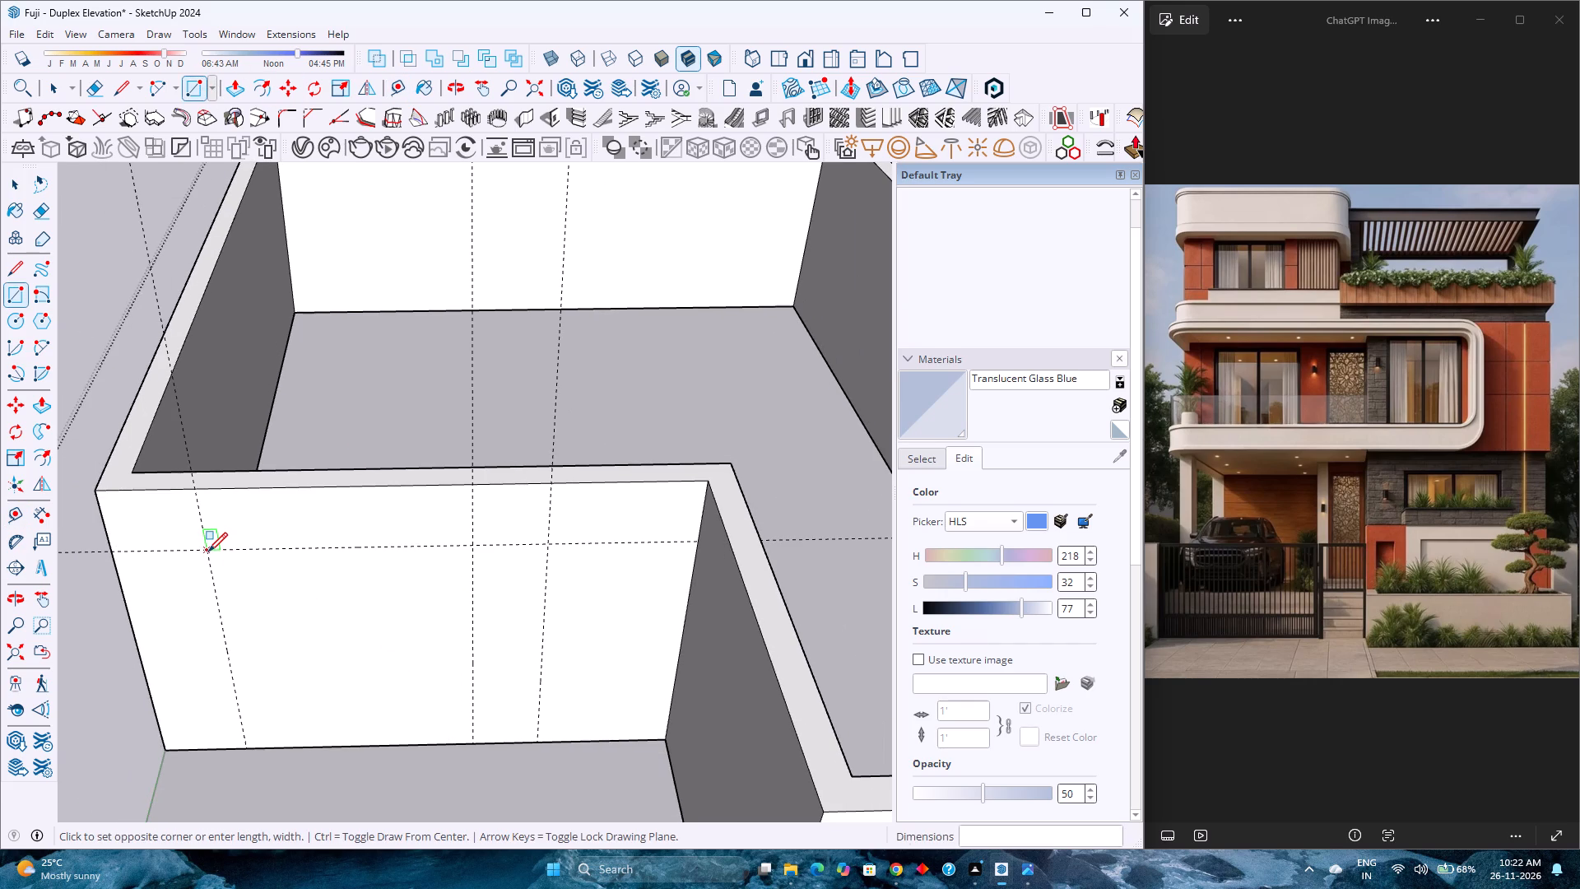
{"action": "left_click", "coordinate": [473, 739]}
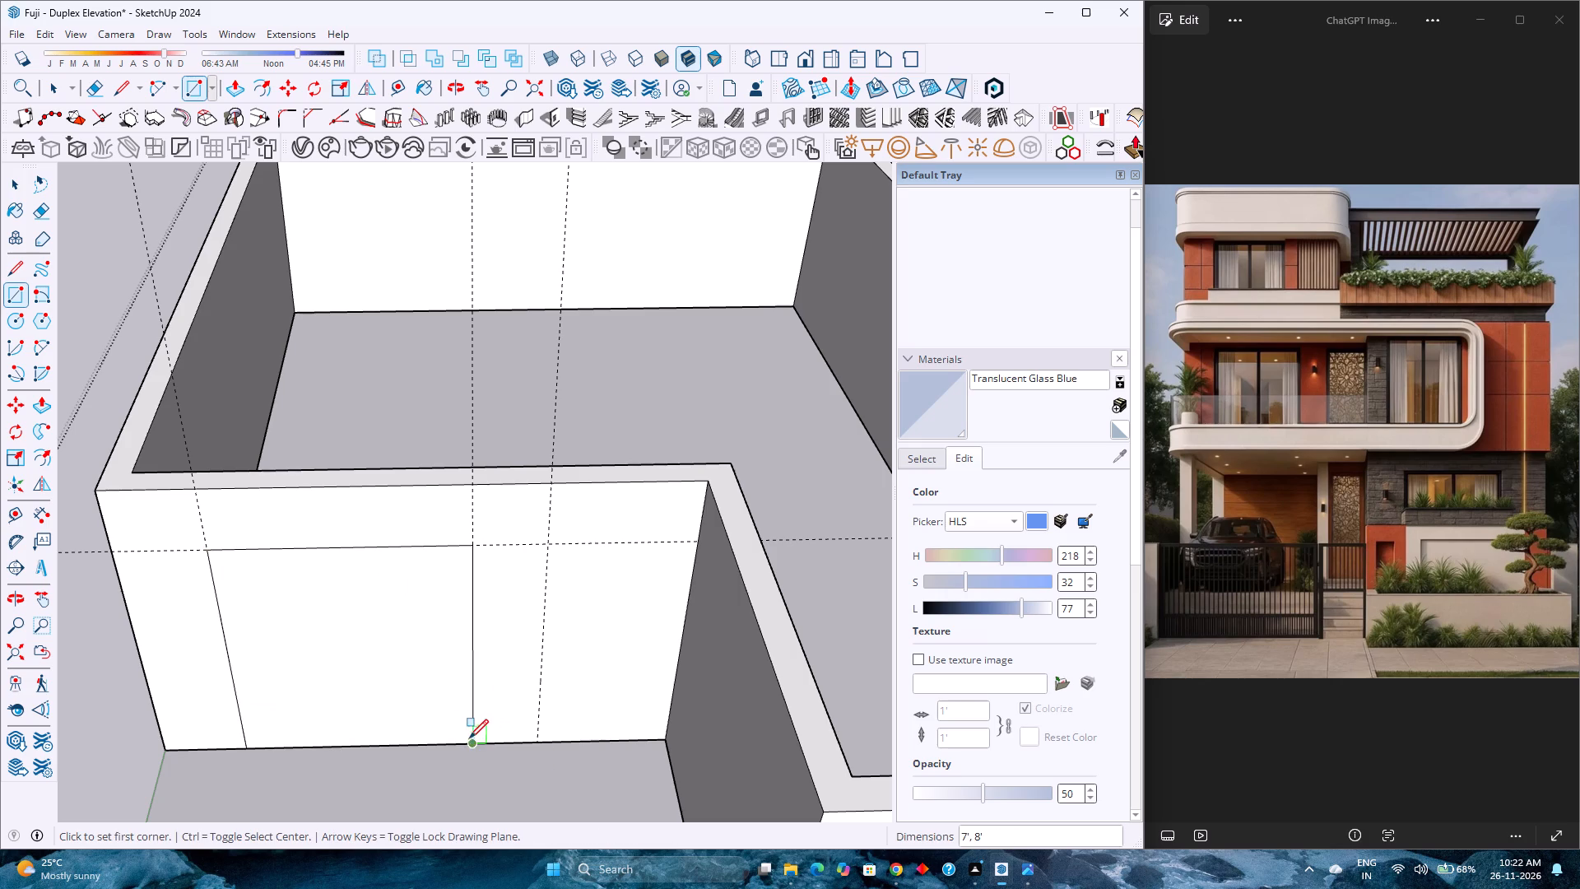
Push the 7' by 8' rectangle 9" through the recessed wall to cut the opening.
{"action": "left_click", "coordinate": [229, 97]}
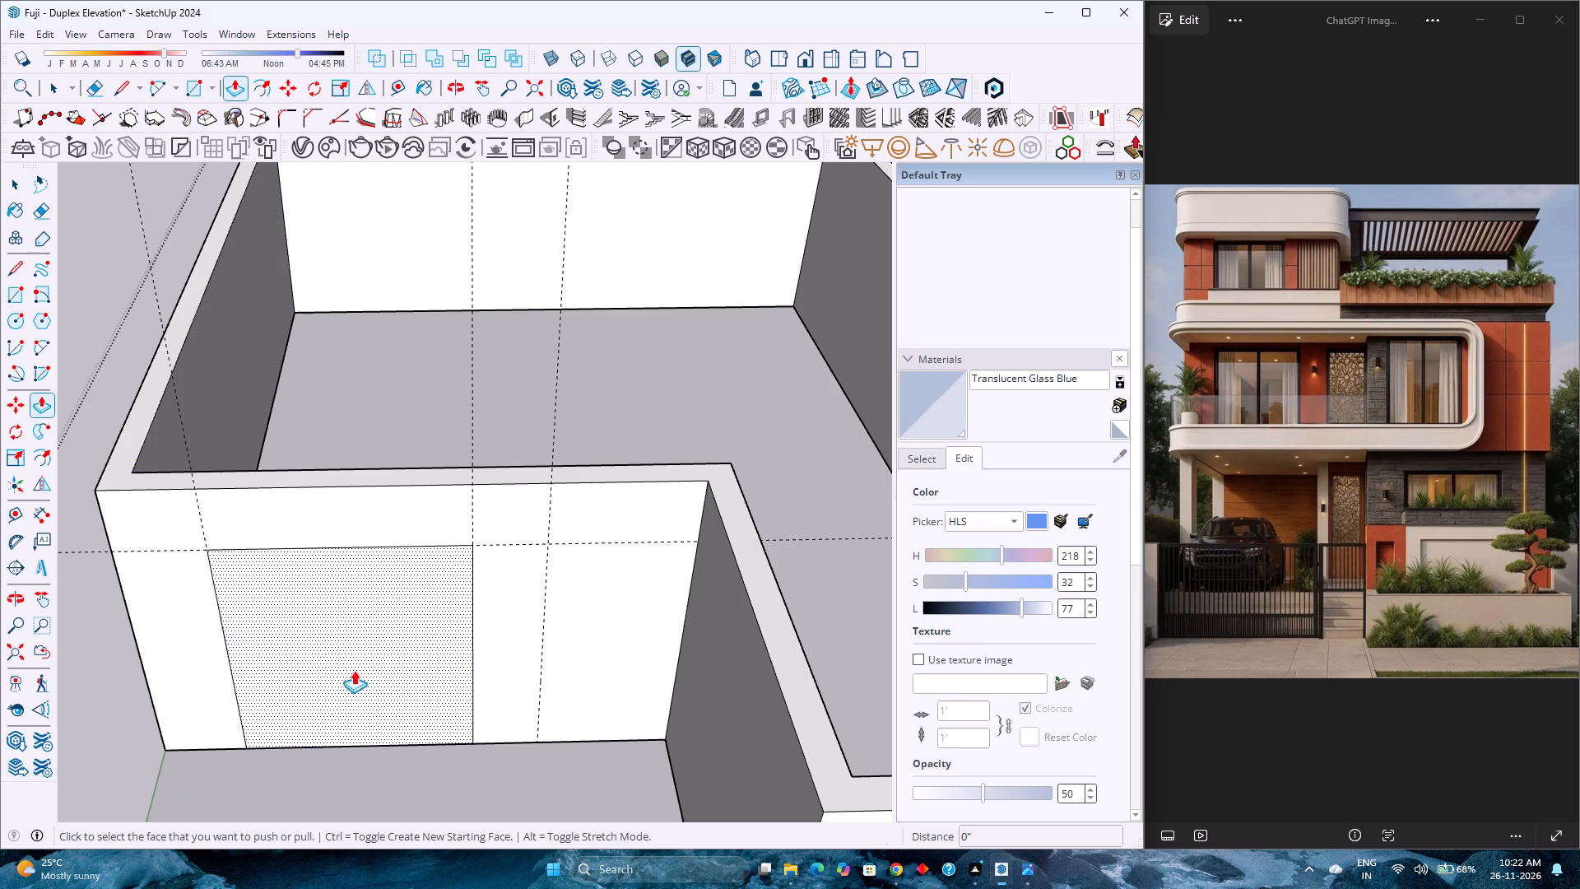
{"action": "left_click", "coordinate": [356, 665]}
{"action": "left_click", "coordinate": [353, 607]}
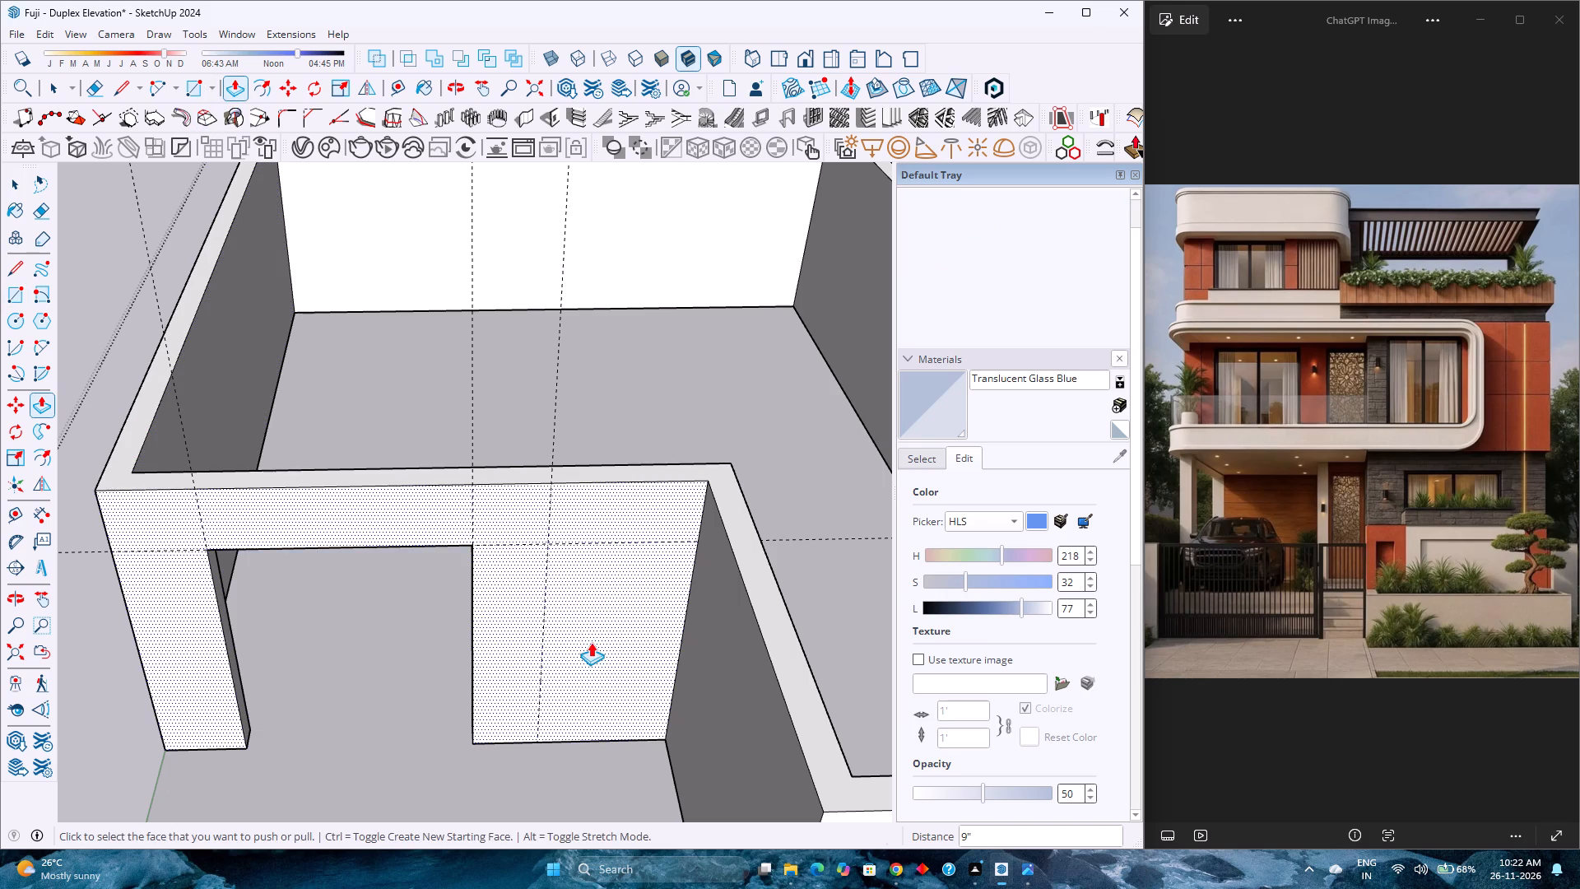
Draw a 4' by 8' rectangle from the third vertical guide's 8' guide crossing to the recessed wall's inner bottom corner.
{"action": "left_click", "coordinate": [197, 87]}
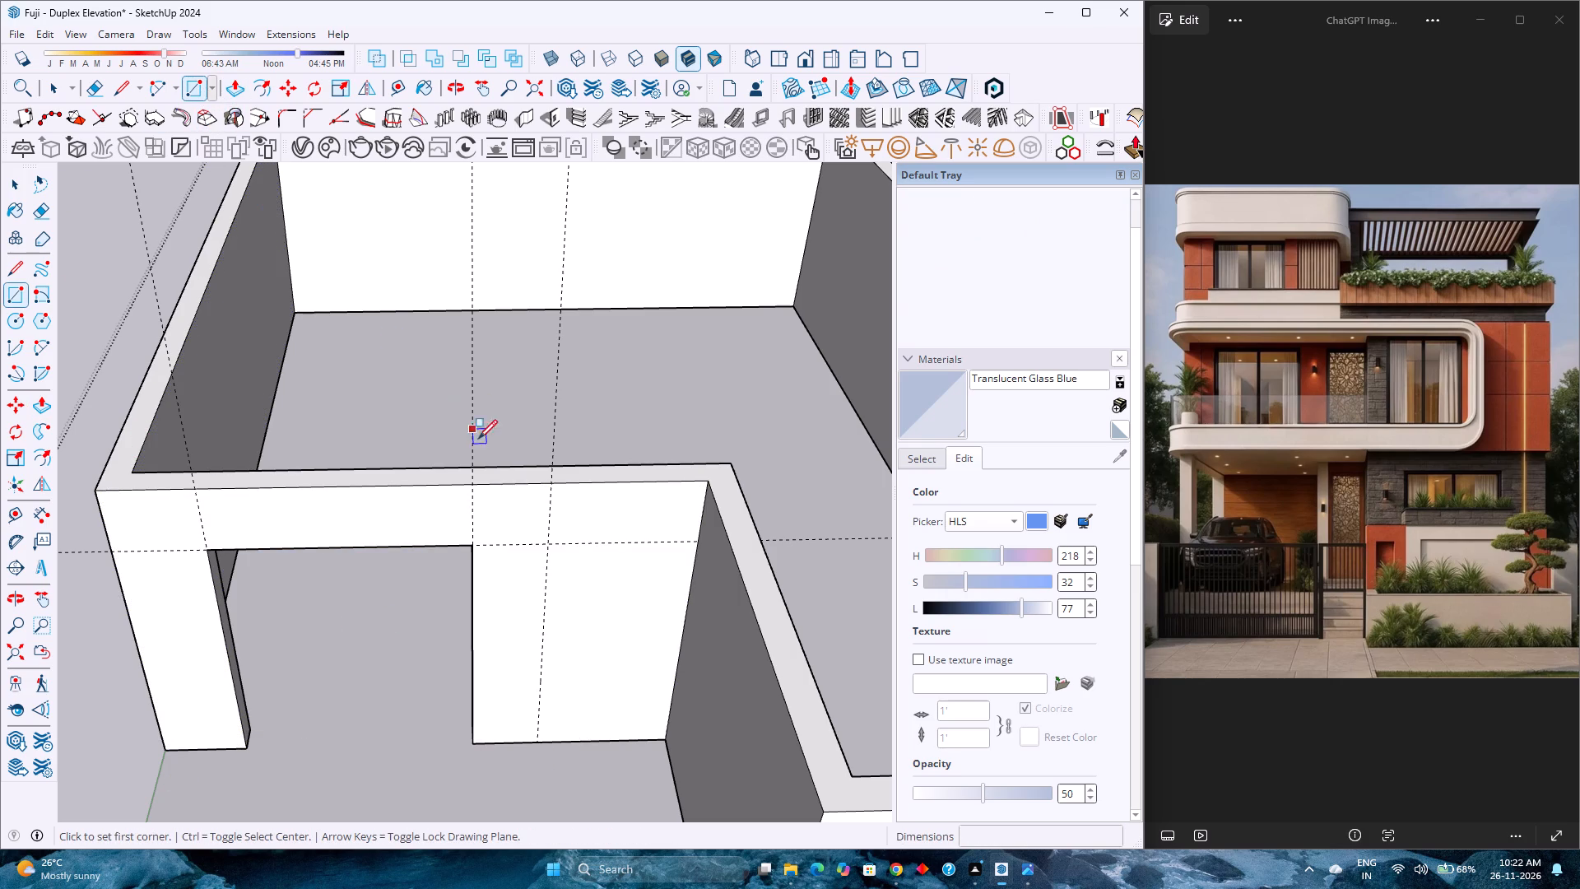
{"action": "left_click", "coordinate": [550, 541]}
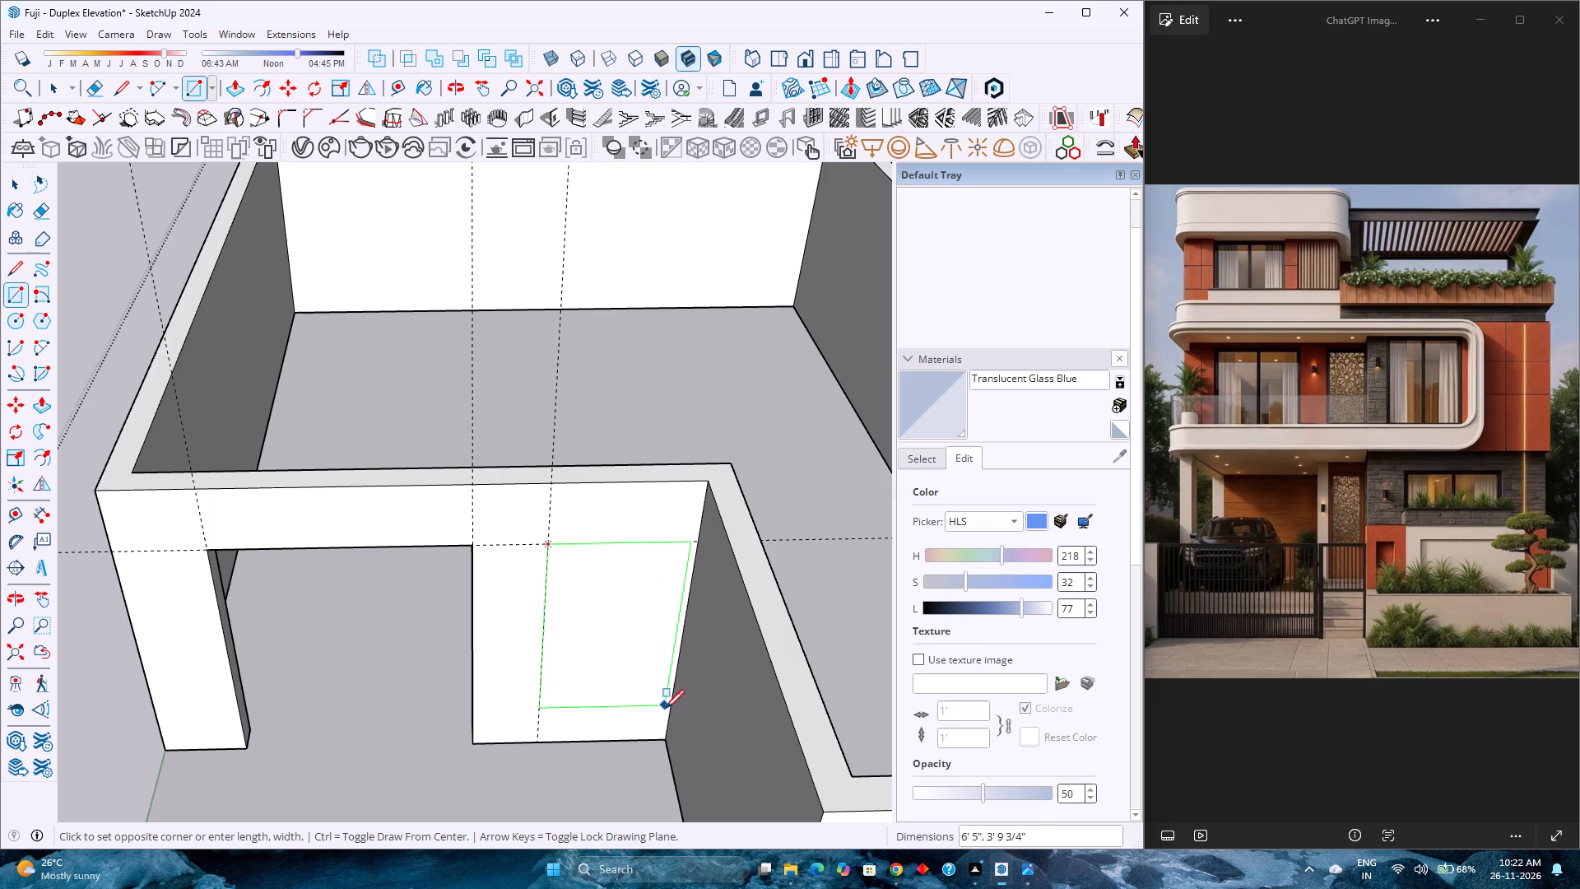
{"action": "left_click", "coordinate": [671, 733]}
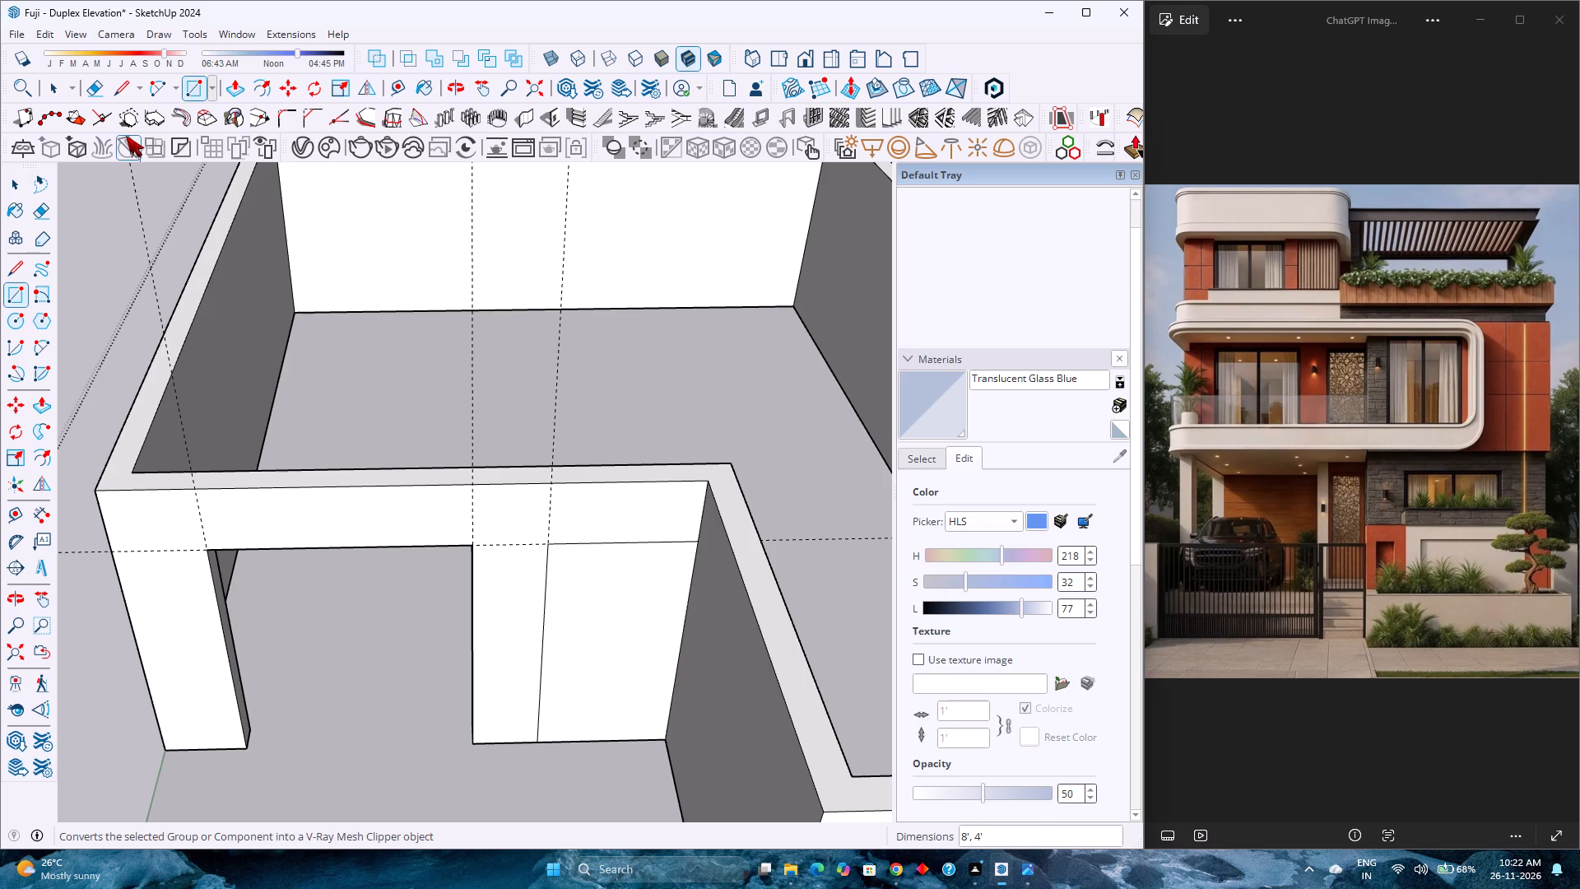
Push the 4' by 8' rectangle 3" into the recessed wall to form a shallow panel recess.
{"action": "left_click", "coordinate": [236, 86]}
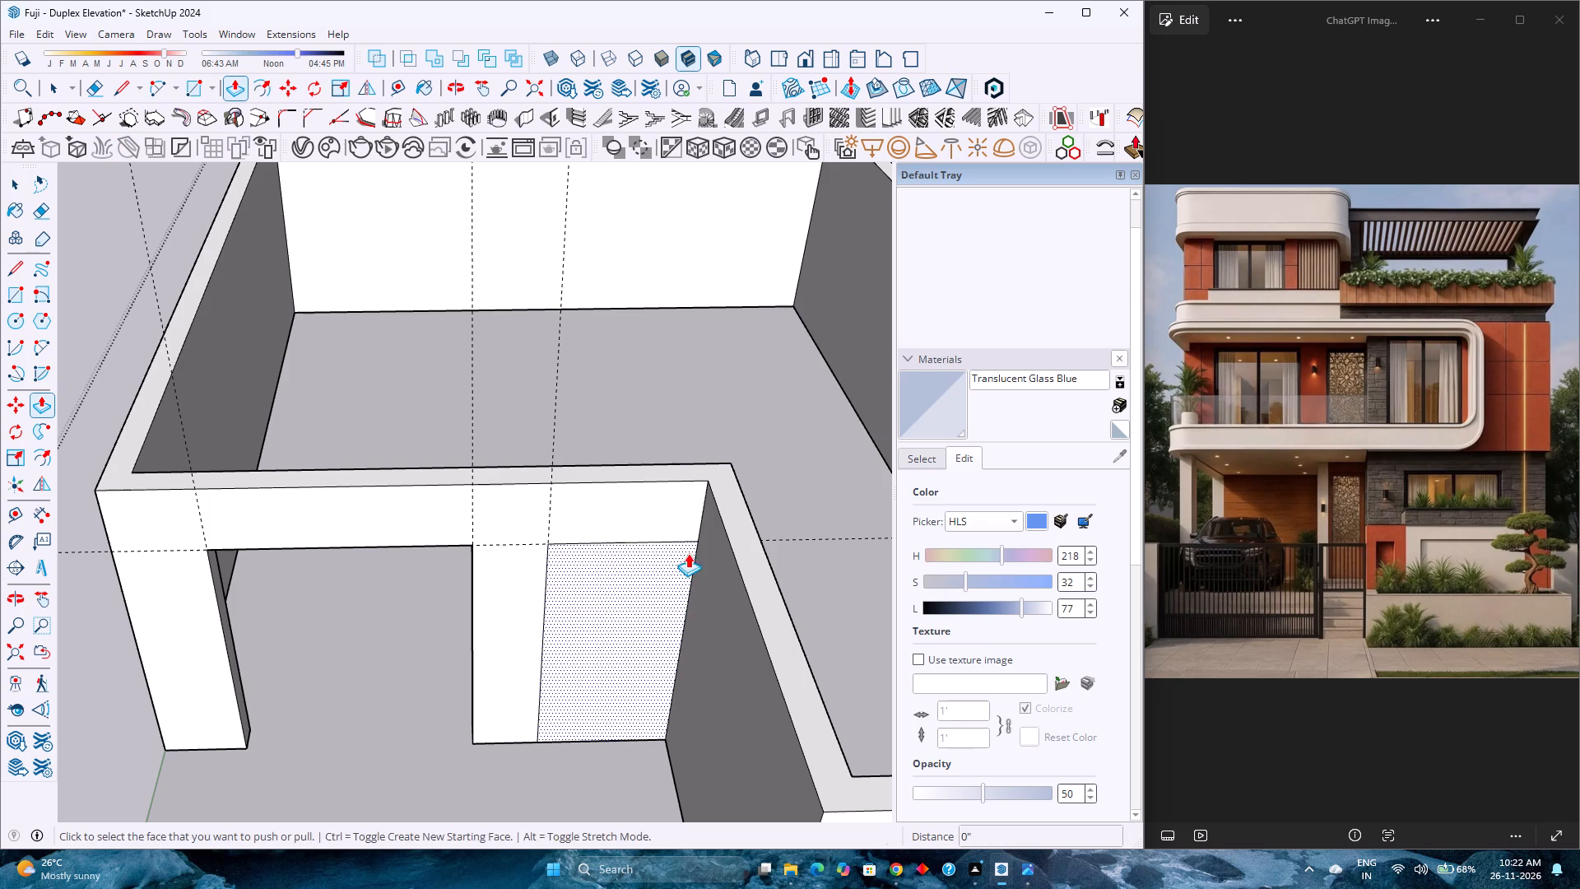
{"action": "left_click", "coordinate": [616, 609]}
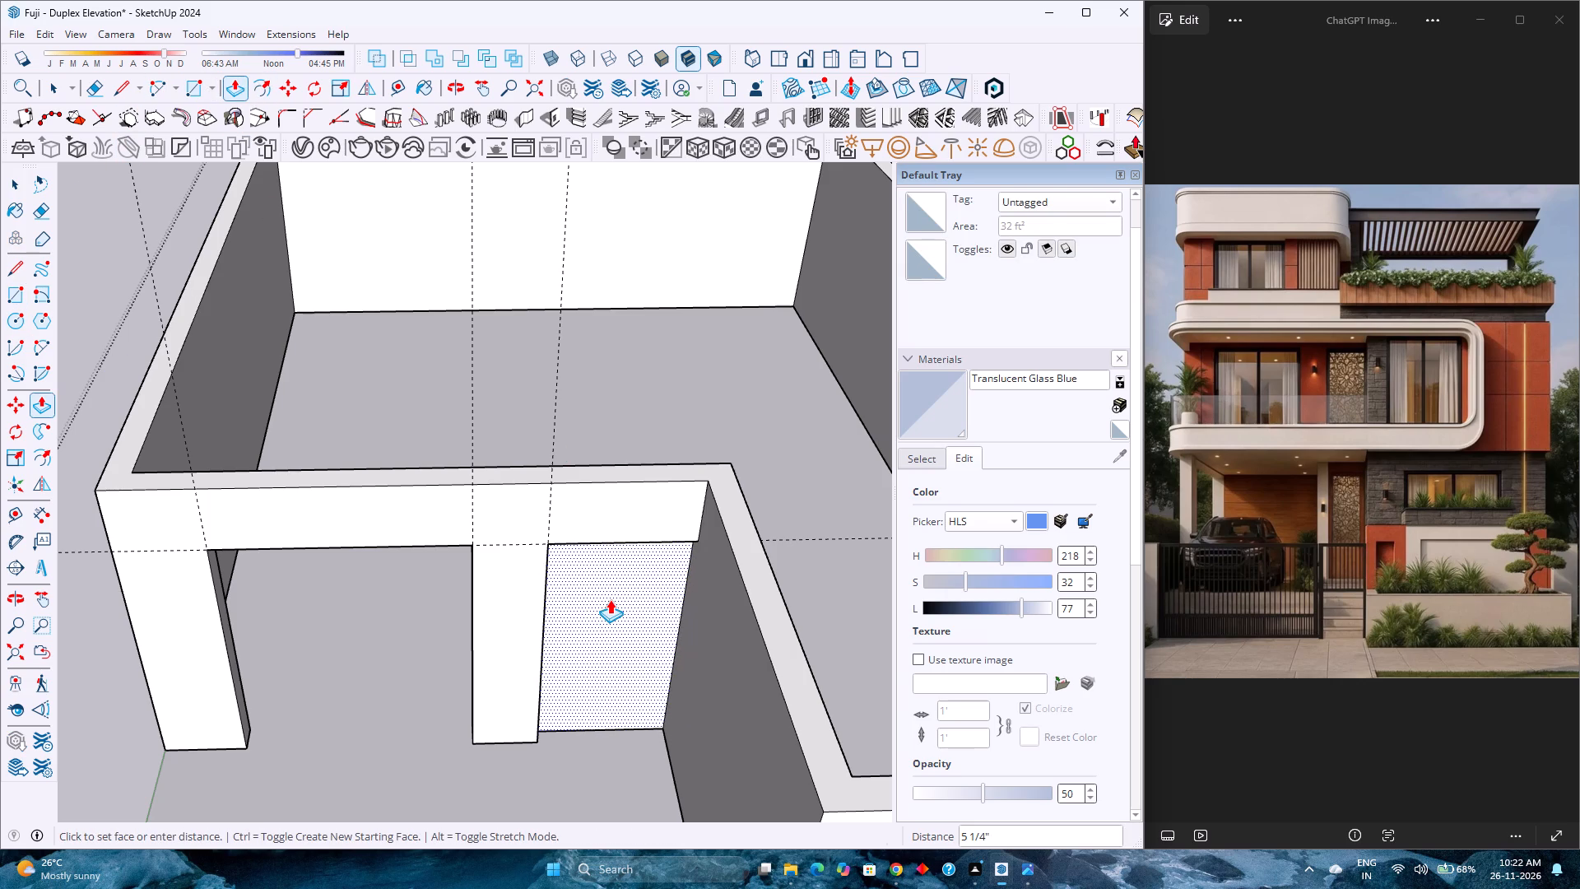
{"action": "key", "text": "3"}
{"action": "key", "text": "Return"}
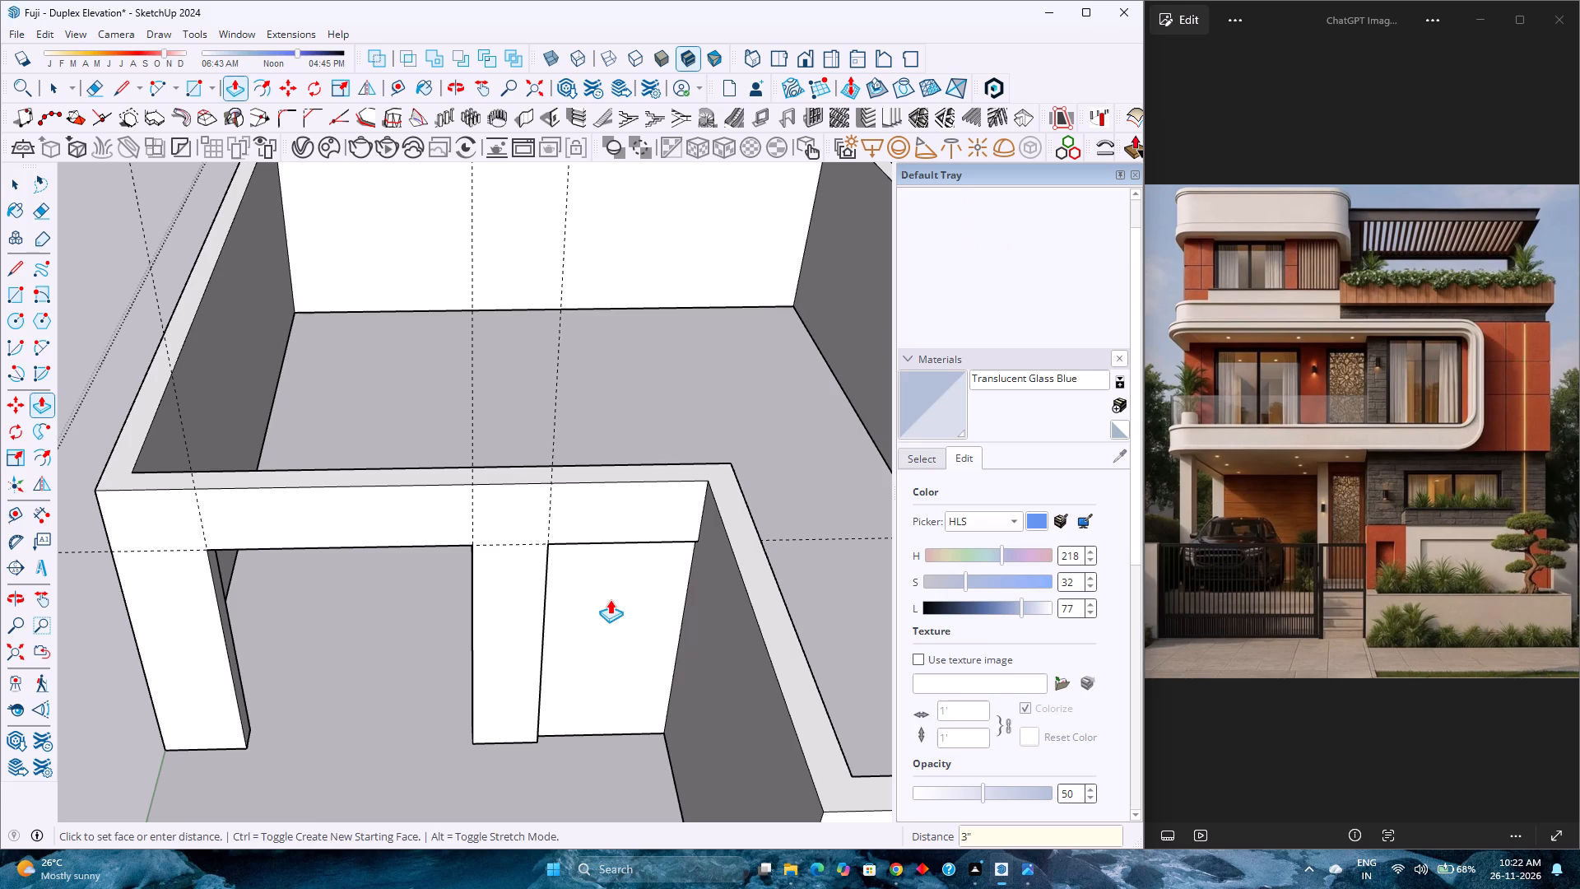
{"action": "key", "text": "space"}
{"action": "scroll", "coordinate": [584, 560], "scroll_direction": "down", "scroll_amount": 2}
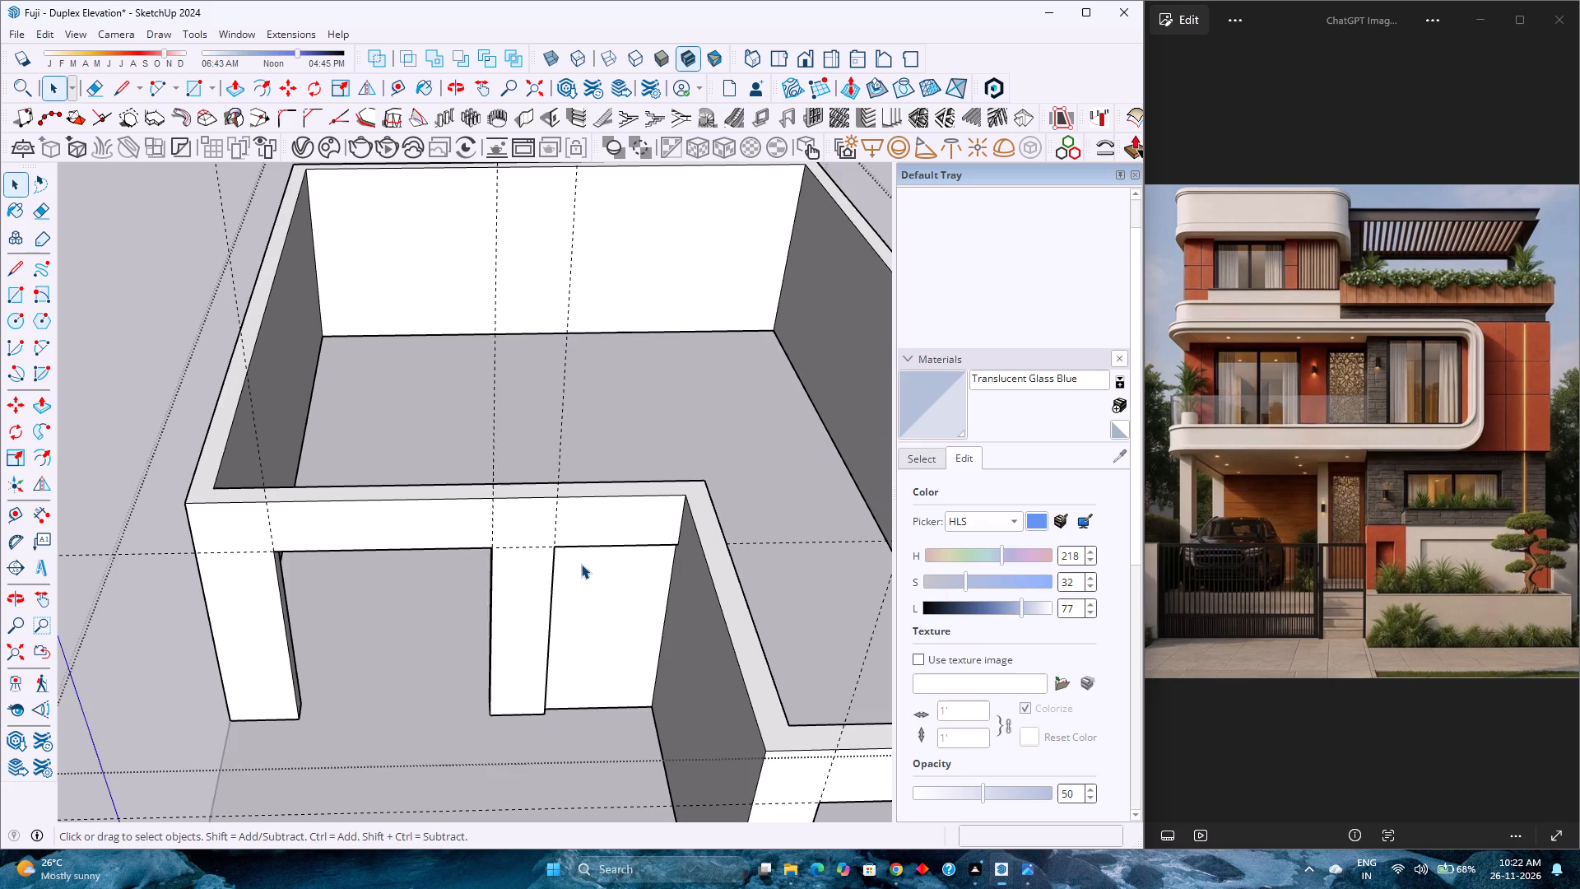
Delete all construction guides from the model and exit the first-floor wall group.
{"action": "scroll", "coordinate": [413, 643], "scroll_direction": "down", "scroll_amount": 2}
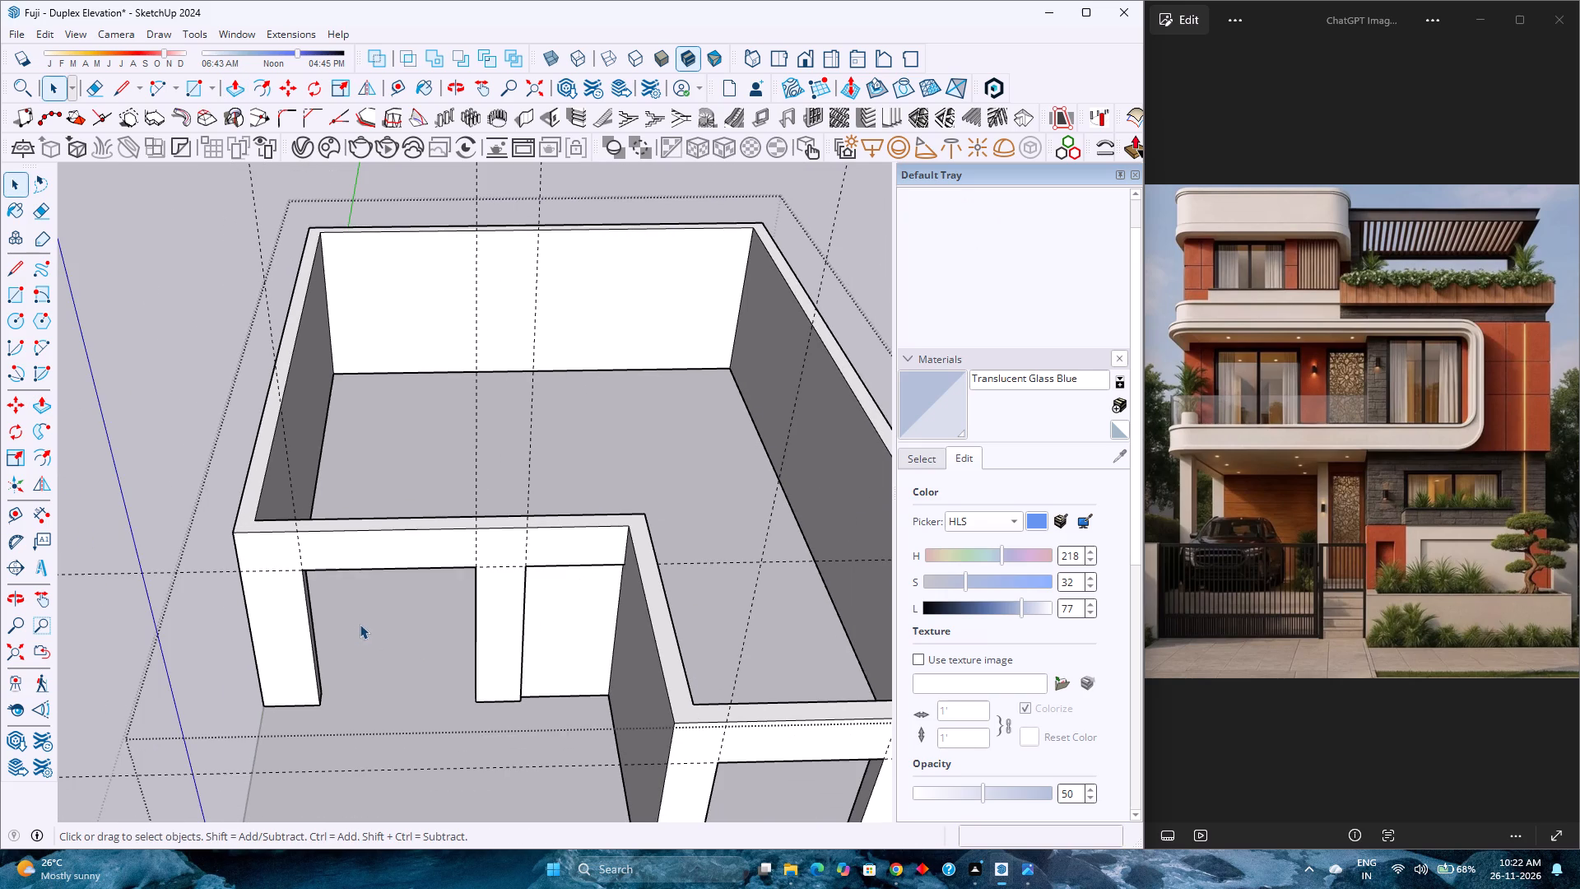
{"action": "scroll", "coordinate": [378, 611], "scroll_direction": "down", "scroll_amount": 5}
{"action": "middle_click_drag", "start_coordinate": [375, 585], "coordinate": [379, 568]}
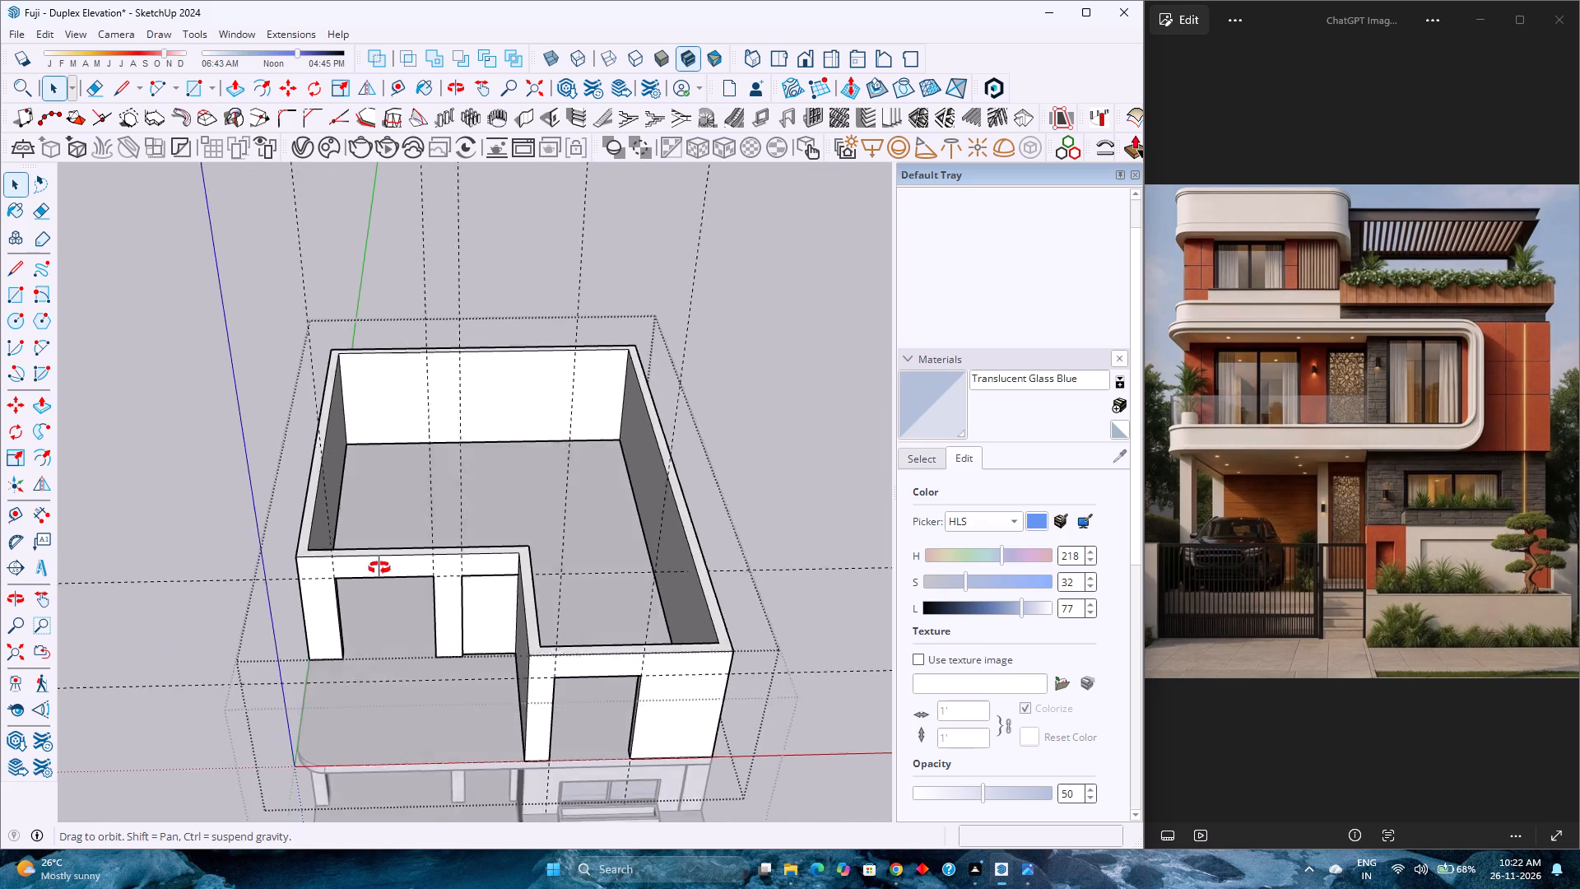
{"action": "middle_click_drag", "start_coordinate": [379, 568], "coordinate": [455, 479]}
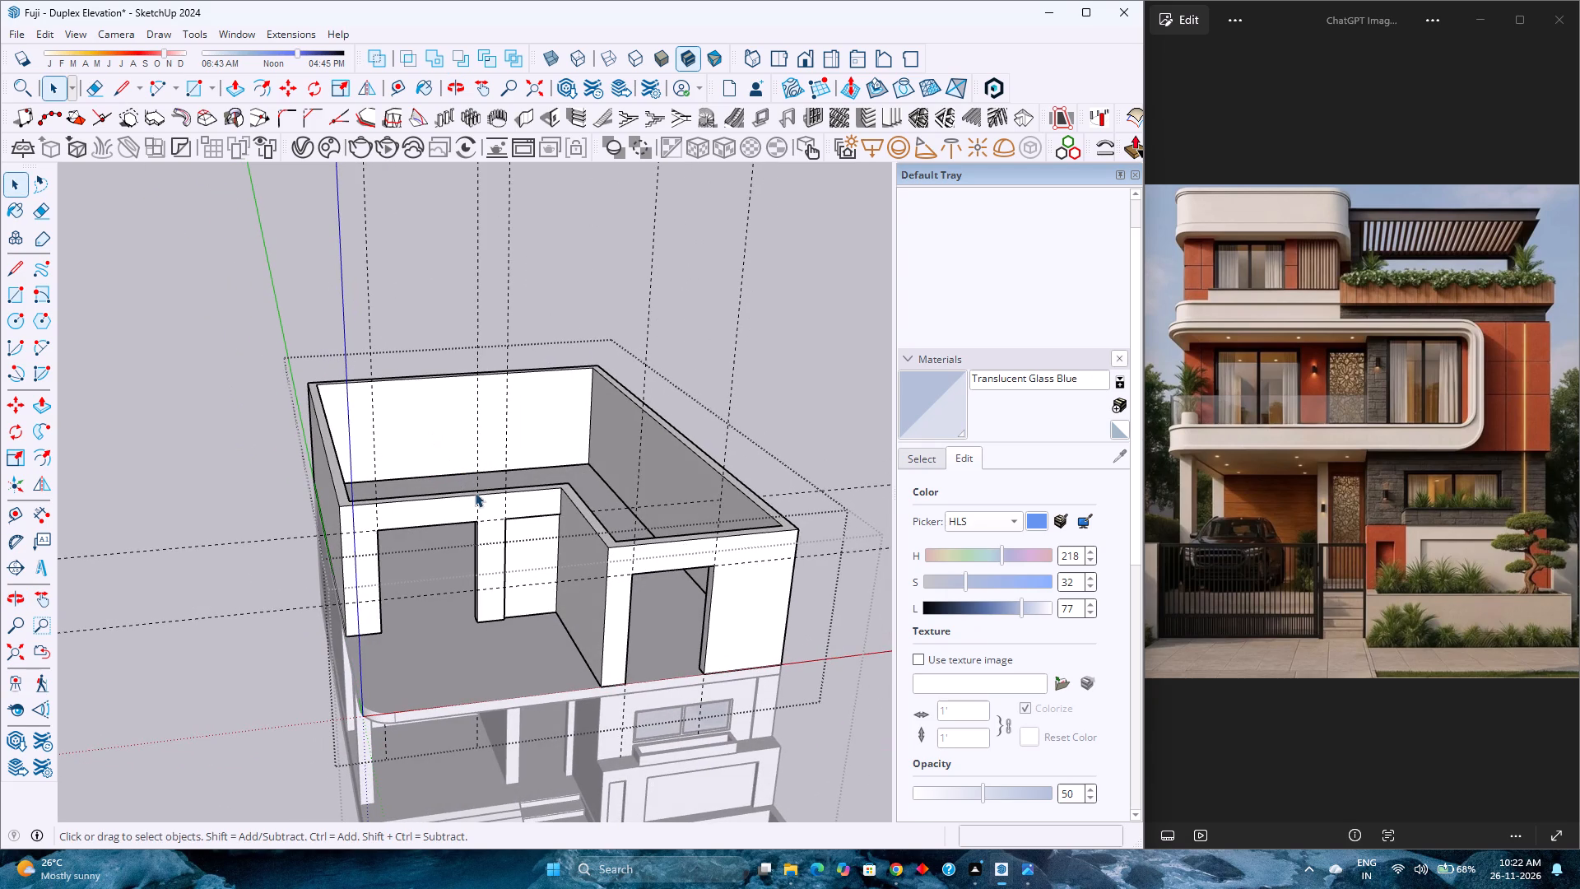
{"action": "middle_click_drag", "start_coordinate": [568, 590], "coordinate": [533, 559]}
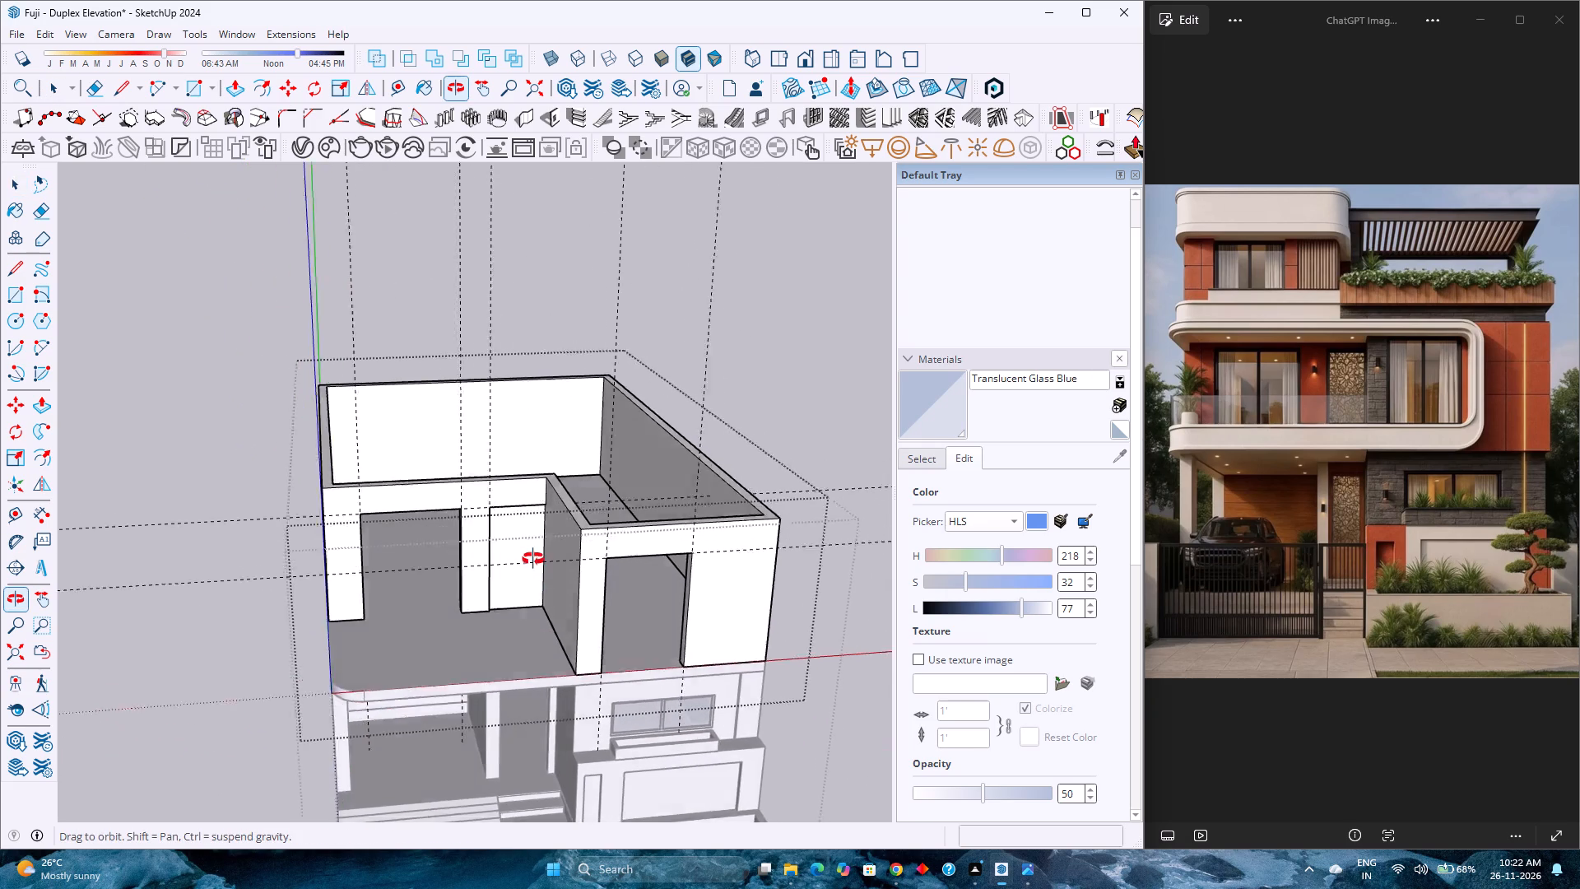
{"action": "middle_click_drag", "start_coordinate": [533, 559], "coordinate": [503, 510]}
{"action": "middle_click", "coordinate": [503, 510]}
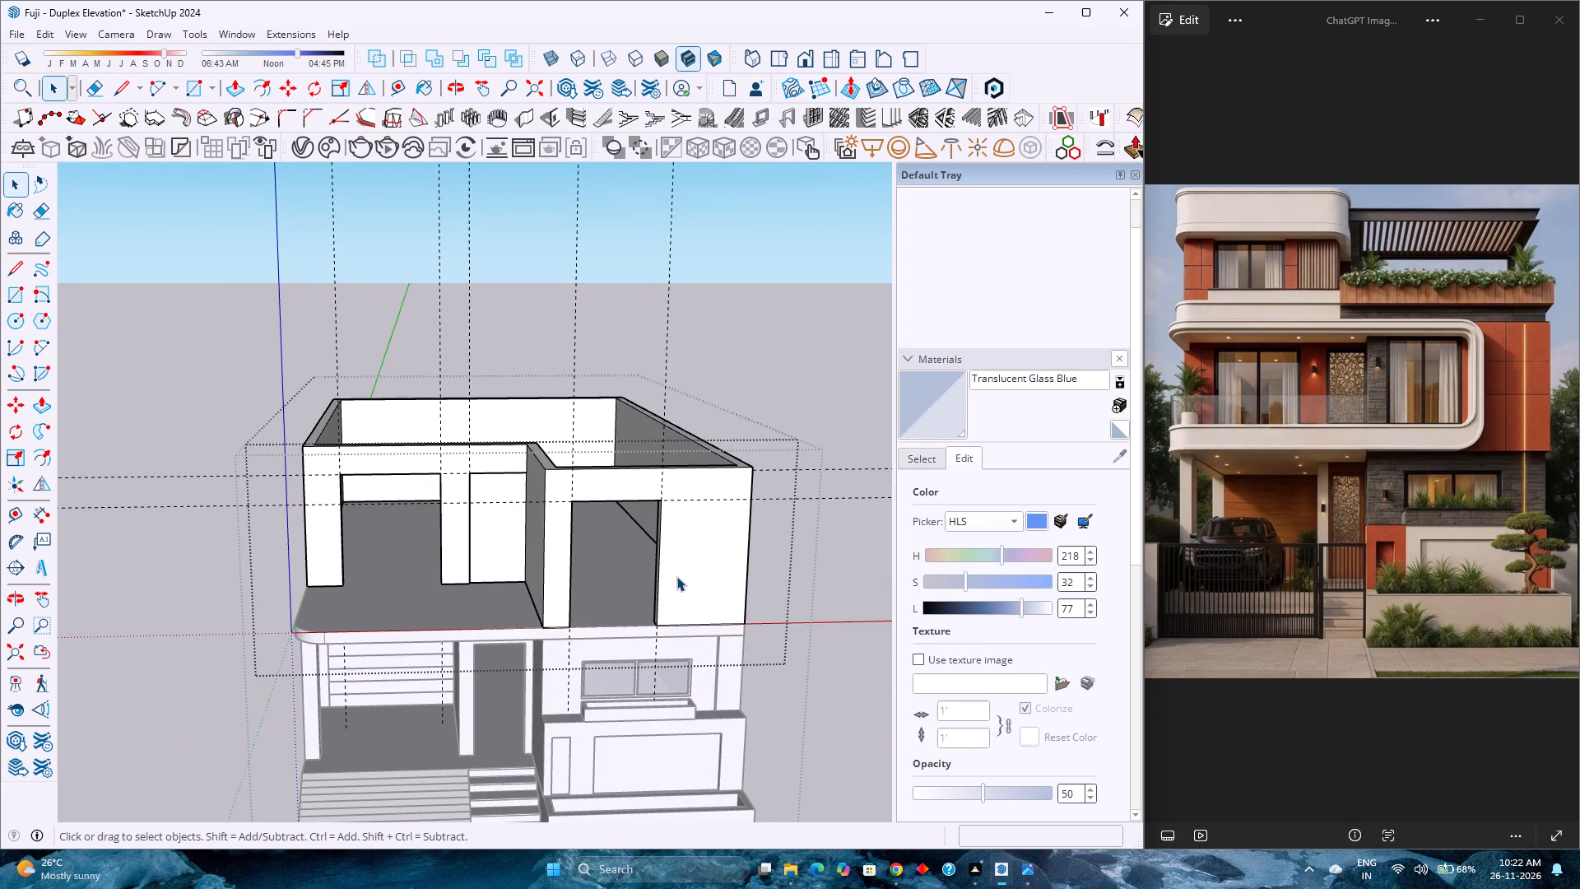
{"action": "scroll", "coordinate": [676, 572], "scroll_direction": "down", "scroll_amount": 2}
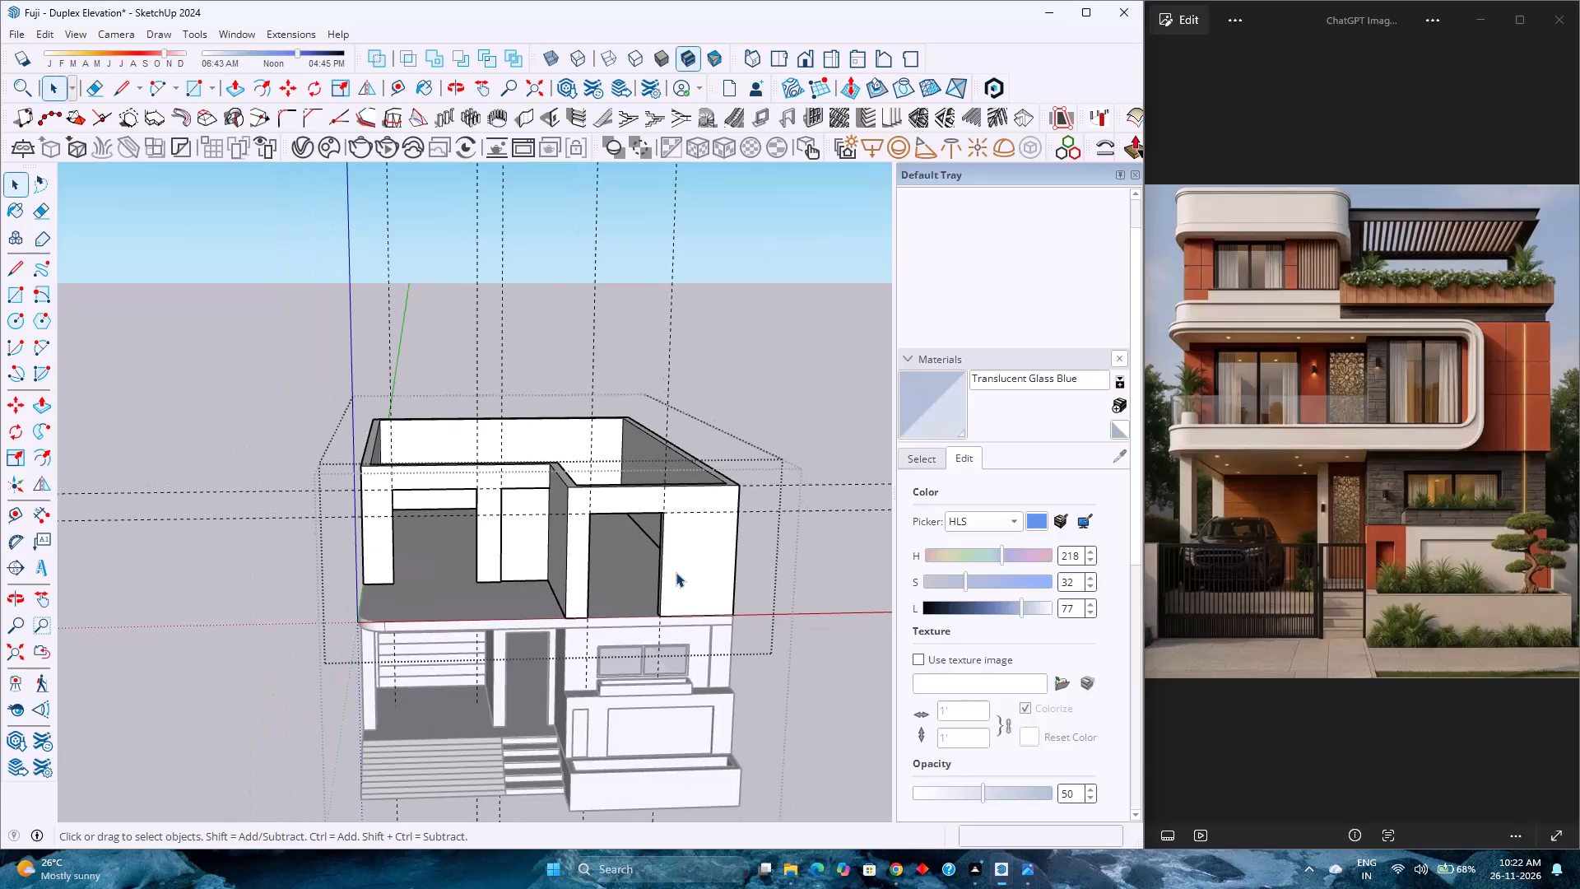
{"action": "left_click", "coordinate": [48, 27]}
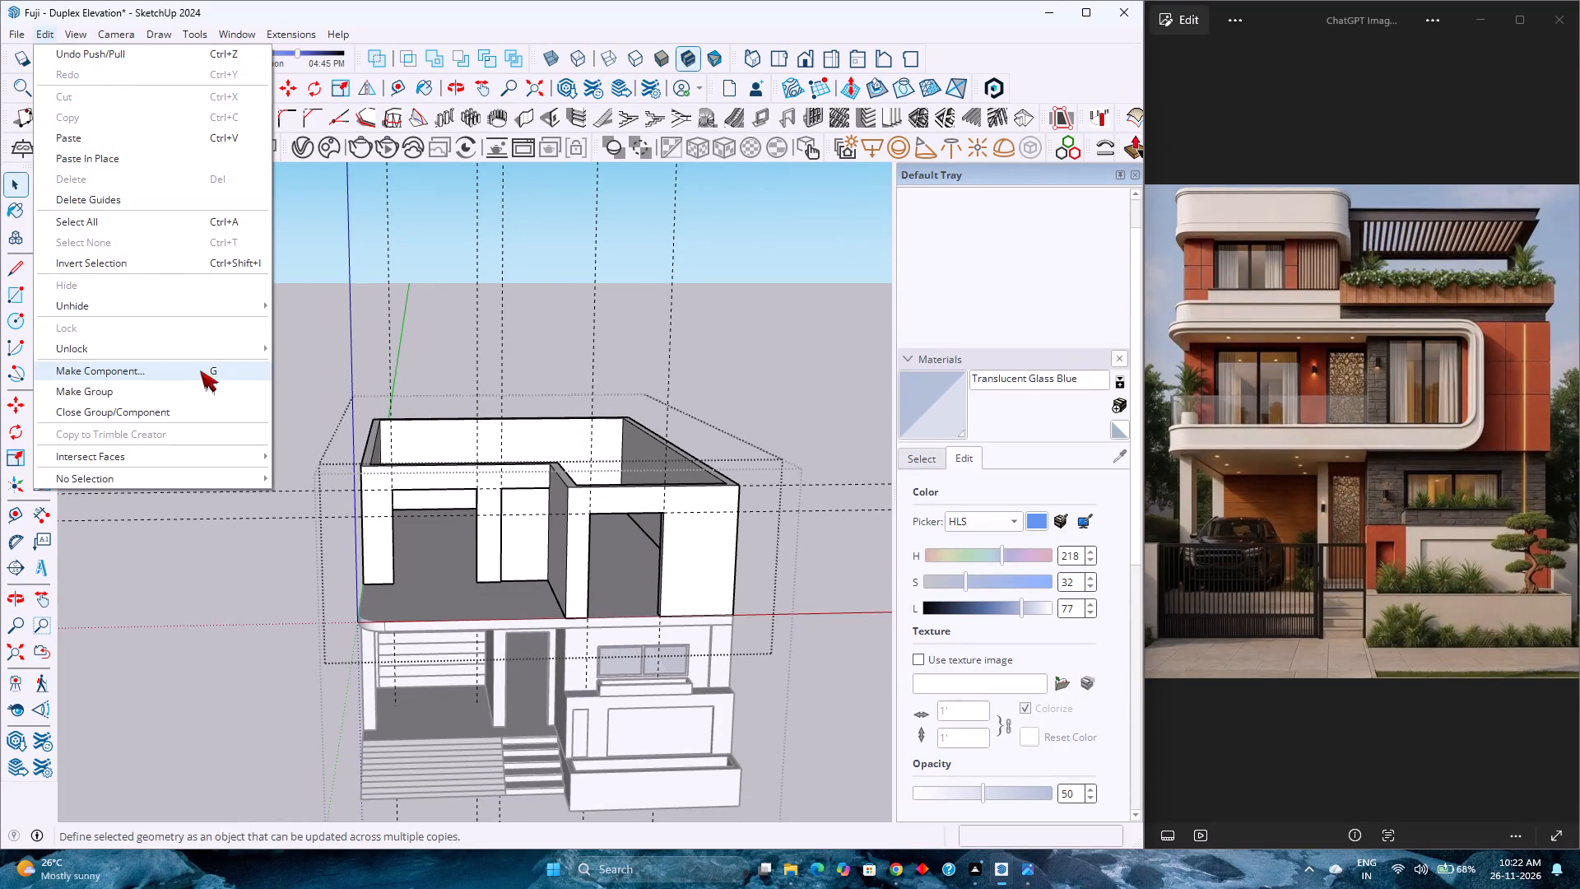
{"action": "left_click", "coordinate": [122, 204]}
{"action": "scroll", "coordinate": [434, 474], "scroll_direction": "down", "scroll_amount": 3}
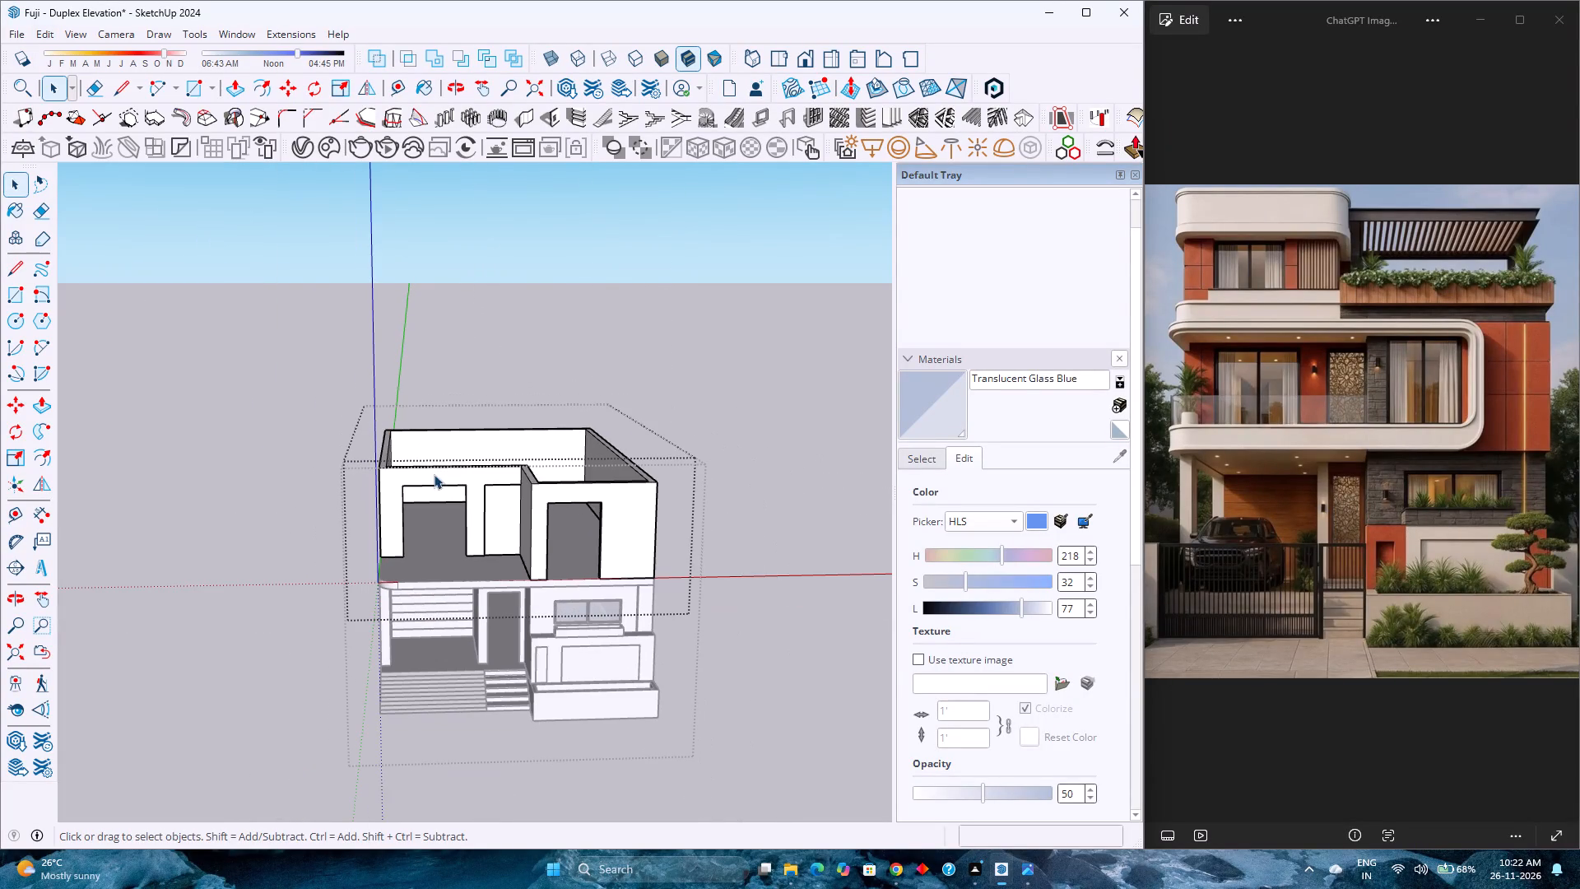
{"action": "left_click", "coordinate": [666, 431]}
Examine the two-storey house model and its first-floor openings from the front, above and the side.
{"action": "middle_click_drag", "start_coordinate": [435, 473], "coordinate": [425, 622]}
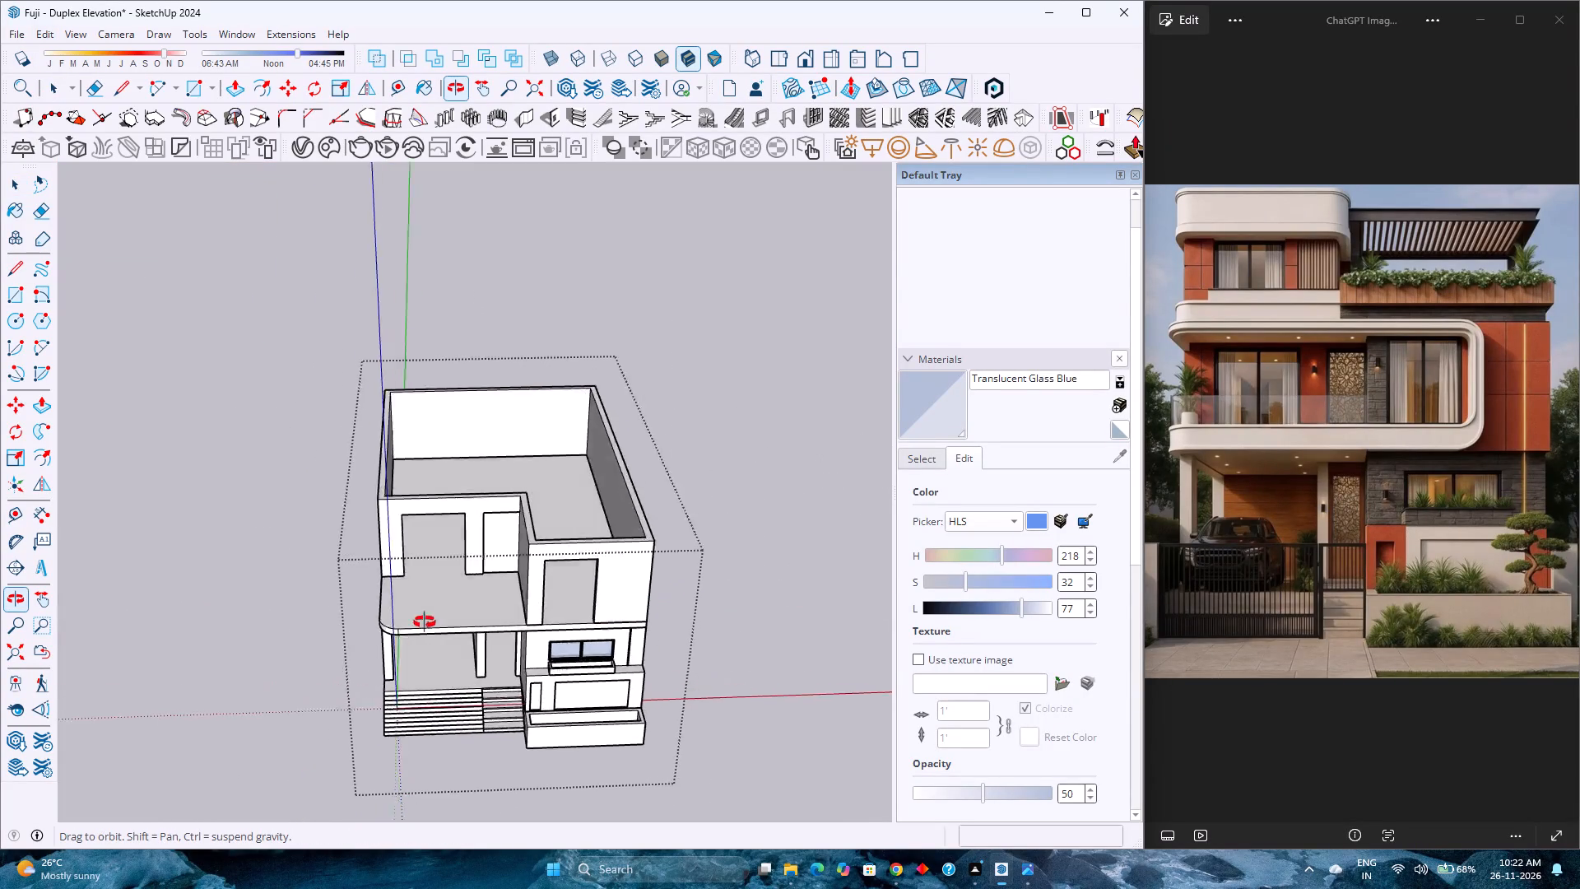
{"action": "middle_click_drag", "start_coordinate": [425, 622], "coordinate": [427, 384]}
{"action": "scroll", "coordinate": [374, 412], "scroll_direction": "down", "scroll_amount": 3}
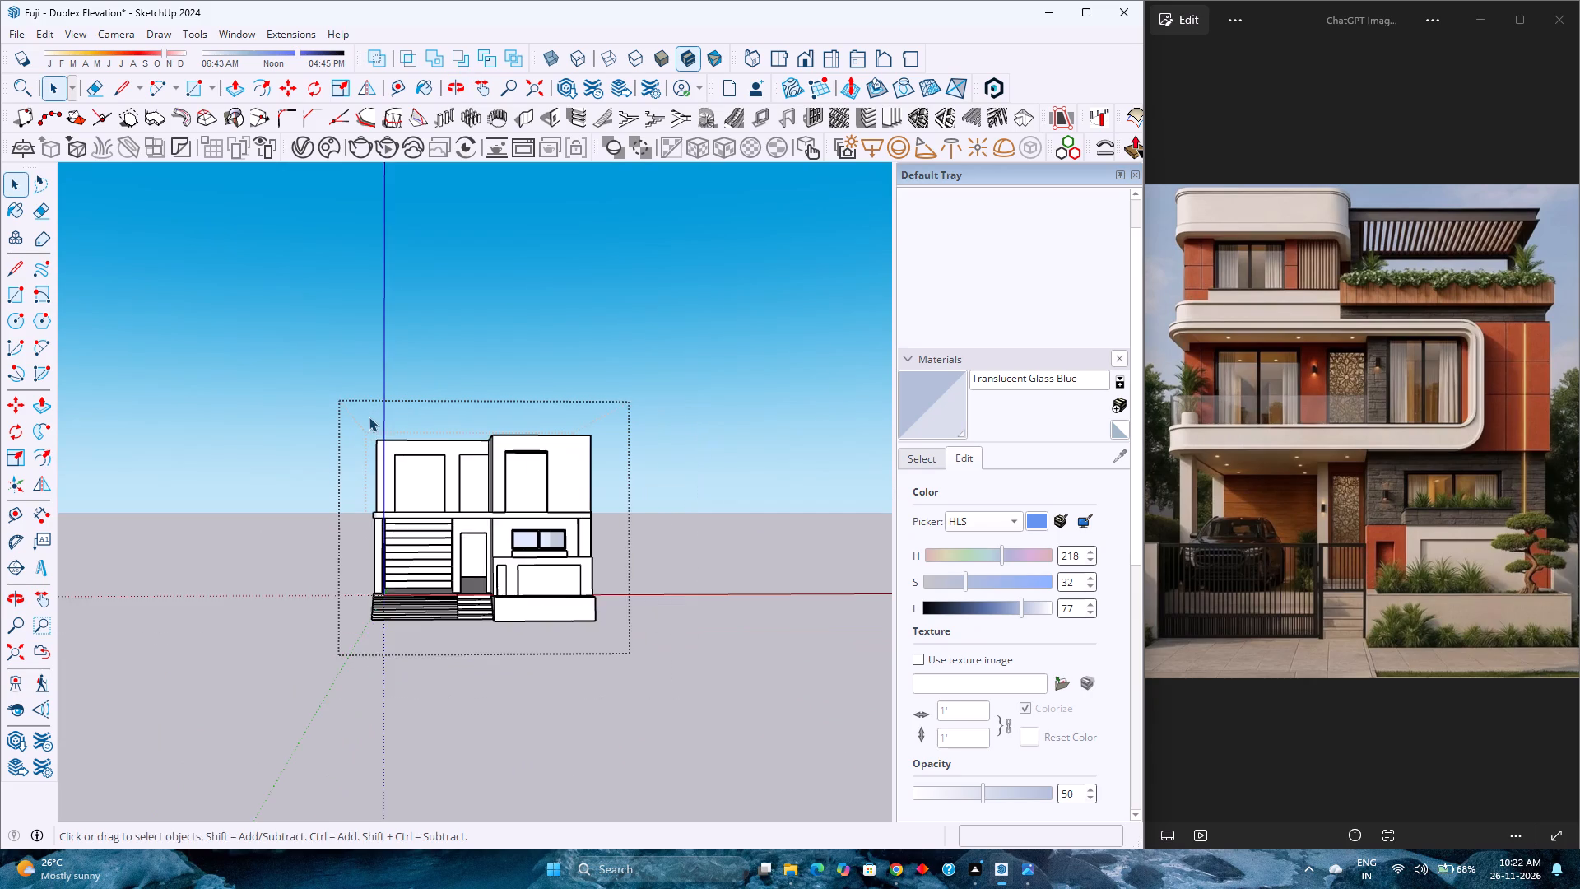
{"action": "scroll", "coordinate": [369, 417], "scroll_direction": "up", "scroll_amount": 2}
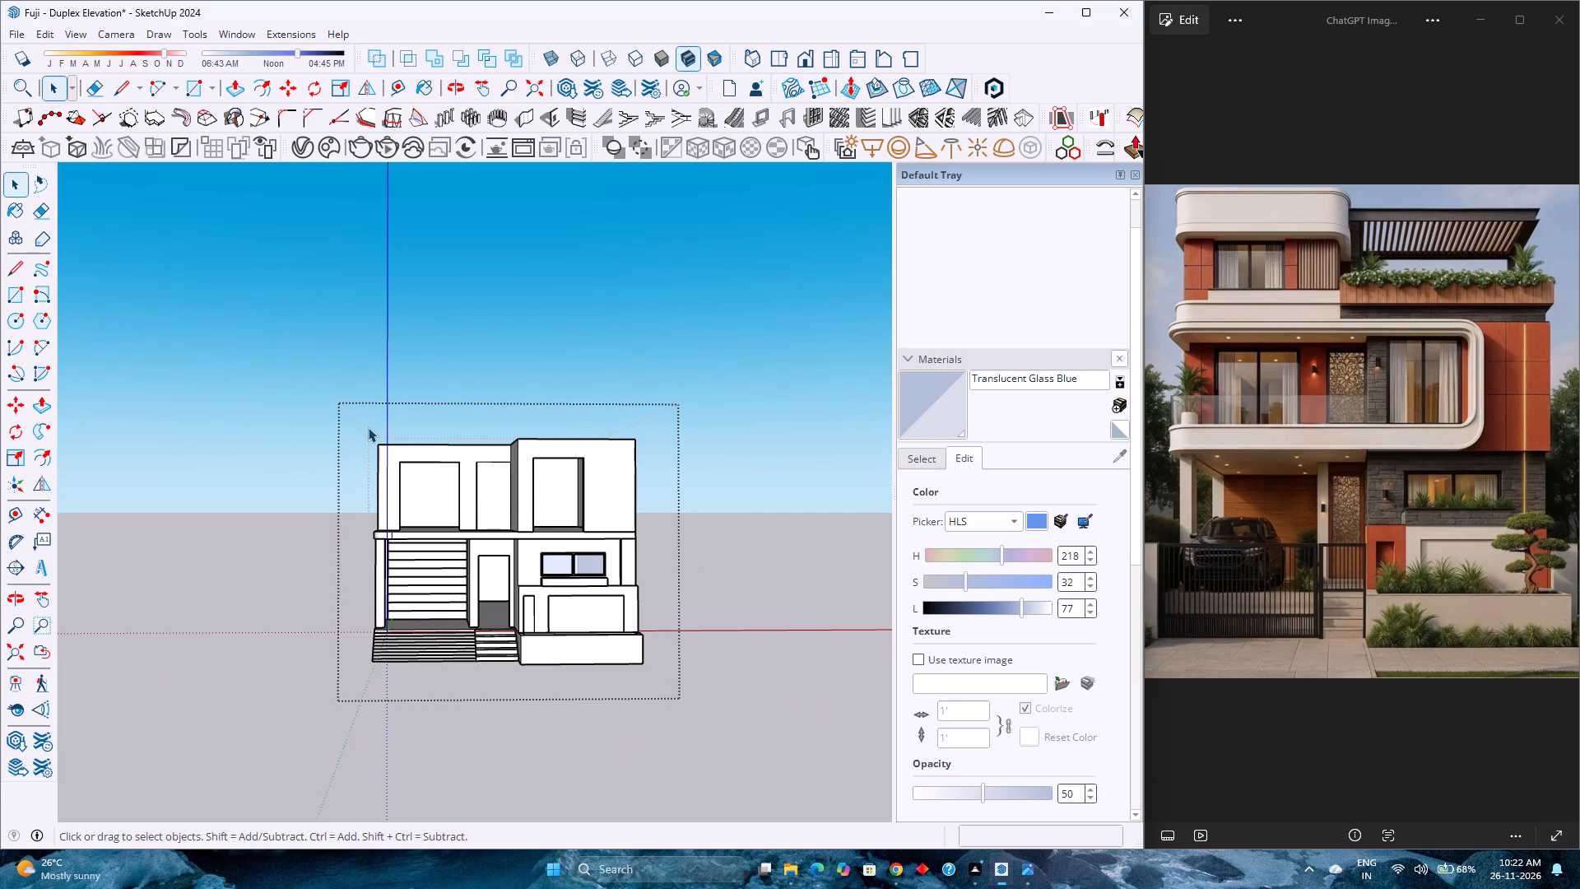
{"action": "scroll", "coordinate": [513, 472], "scroll_direction": "down", "scroll_amount": 2}
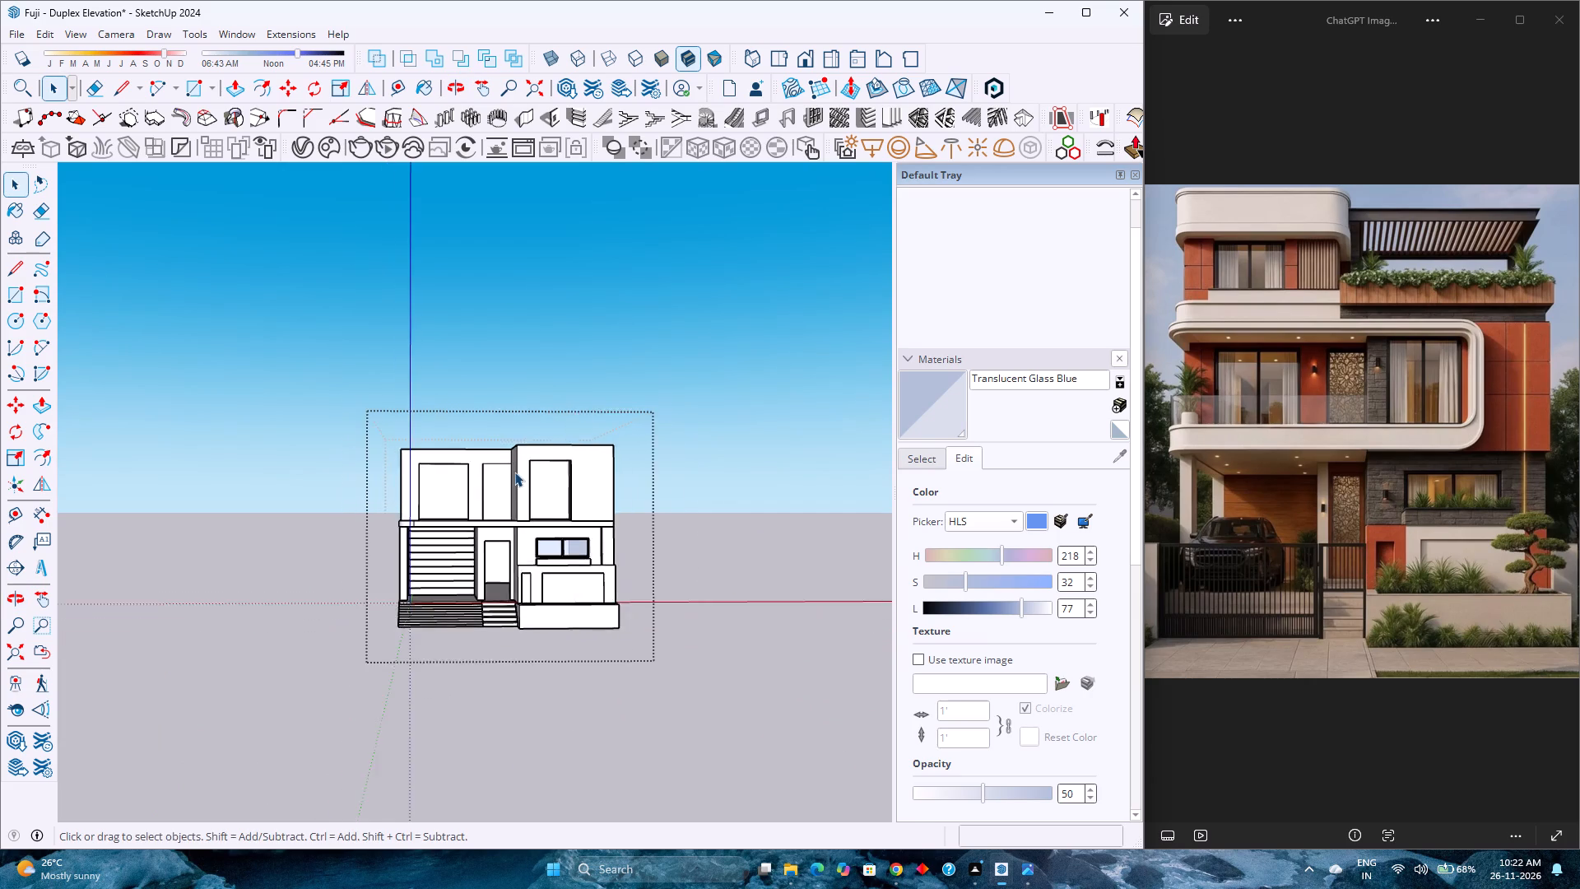
{"action": "scroll", "coordinate": [514, 472], "scroll_direction": "up", "scroll_amount": 3}
{"action": "scroll", "coordinate": [597, 520], "scroll_direction": "up", "scroll_amount": 4}
{"action": "middle_click_drag", "start_coordinate": [451, 563], "coordinate": [527, 560]}
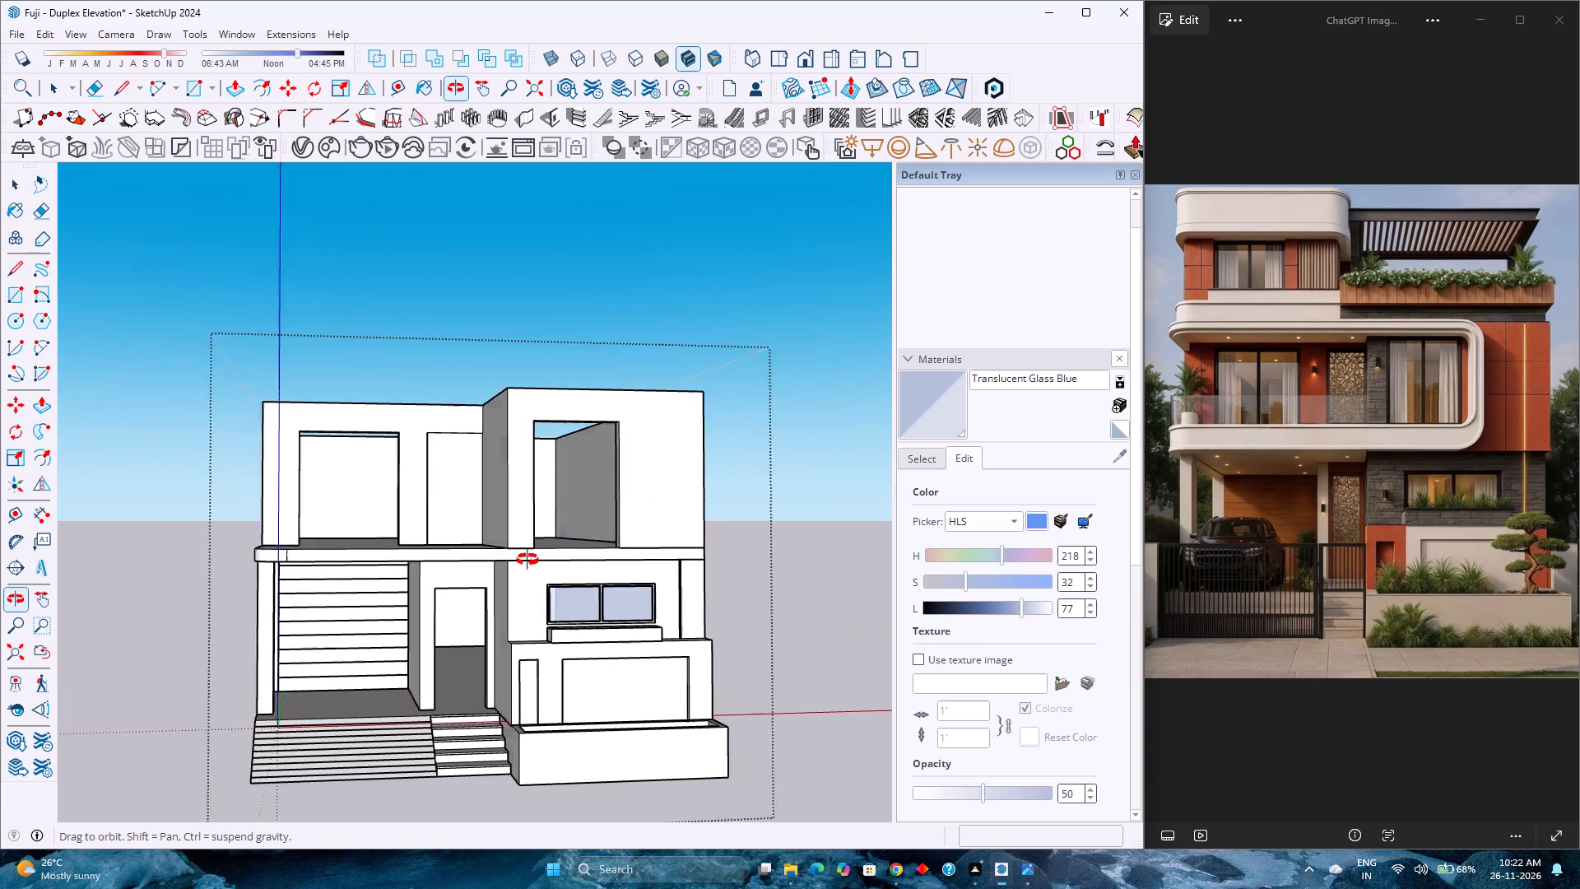
{"action": "middle_click_drag", "start_coordinate": [527, 560], "coordinate": [696, 622]}
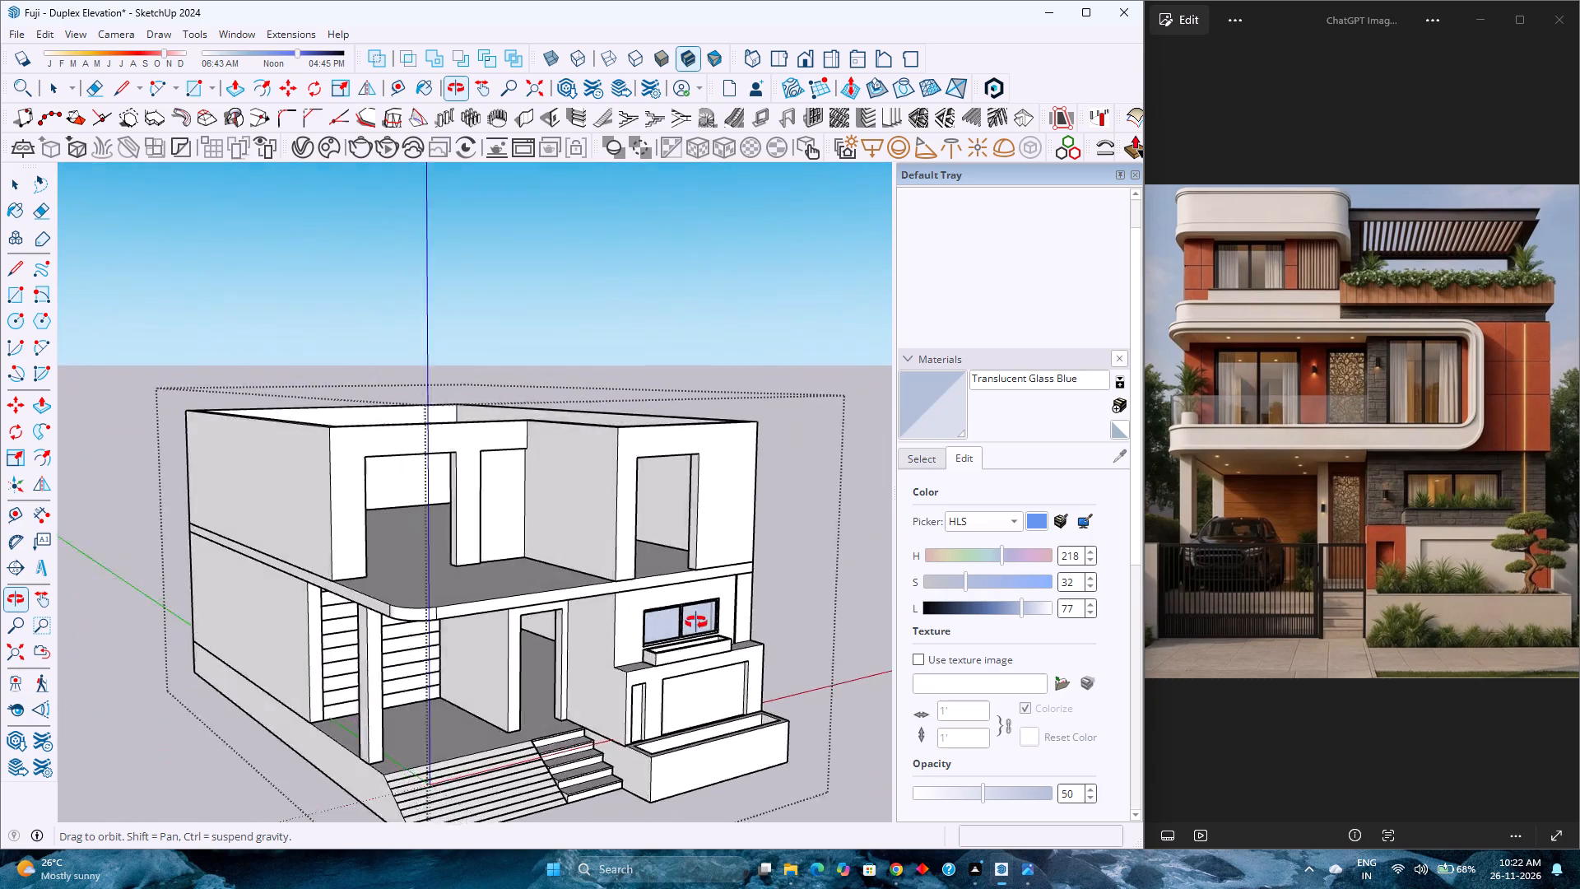
{"action": "middle_click_drag", "start_coordinate": [696, 622], "coordinate": [495, 755]}
{"action": "middle_click", "coordinate": [495, 755]}
{"action": "scroll", "coordinate": [462, 519], "scroll_direction": "up", "scroll_amount": 4}
{"action": "scroll", "coordinate": [337, 536], "scroll_direction": "up", "scroll_amount": 1}
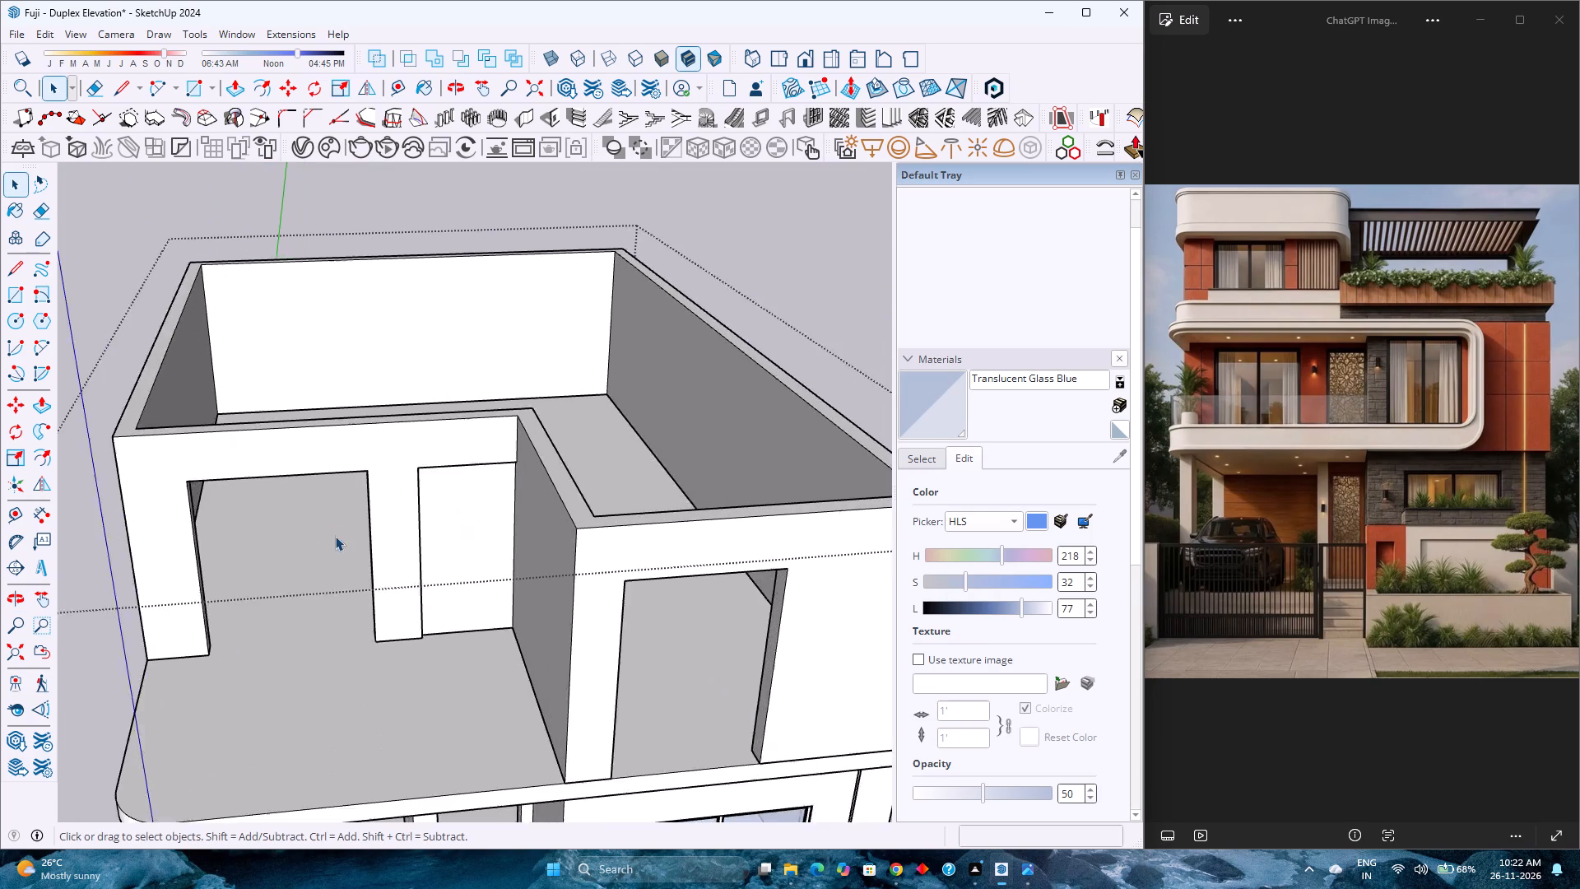
{"action": "scroll", "coordinate": [335, 536], "scroll_direction": "up", "scroll_amount": 1}
{"action": "middle_click_drag", "start_coordinate": [335, 536], "coordinate": [330, 551]}
{"action": "middle_click_drag", "start_coordinate": [309, 547], "coordinate": [295, 545]}
{"action": "scroll", "coordinate": [293, 544], "scroll_direction": "down", "scroll_amount": 7}
{"action": "middle_click_drag", "start_coordinate": [309, 536], "coordinate": [454, 356]}
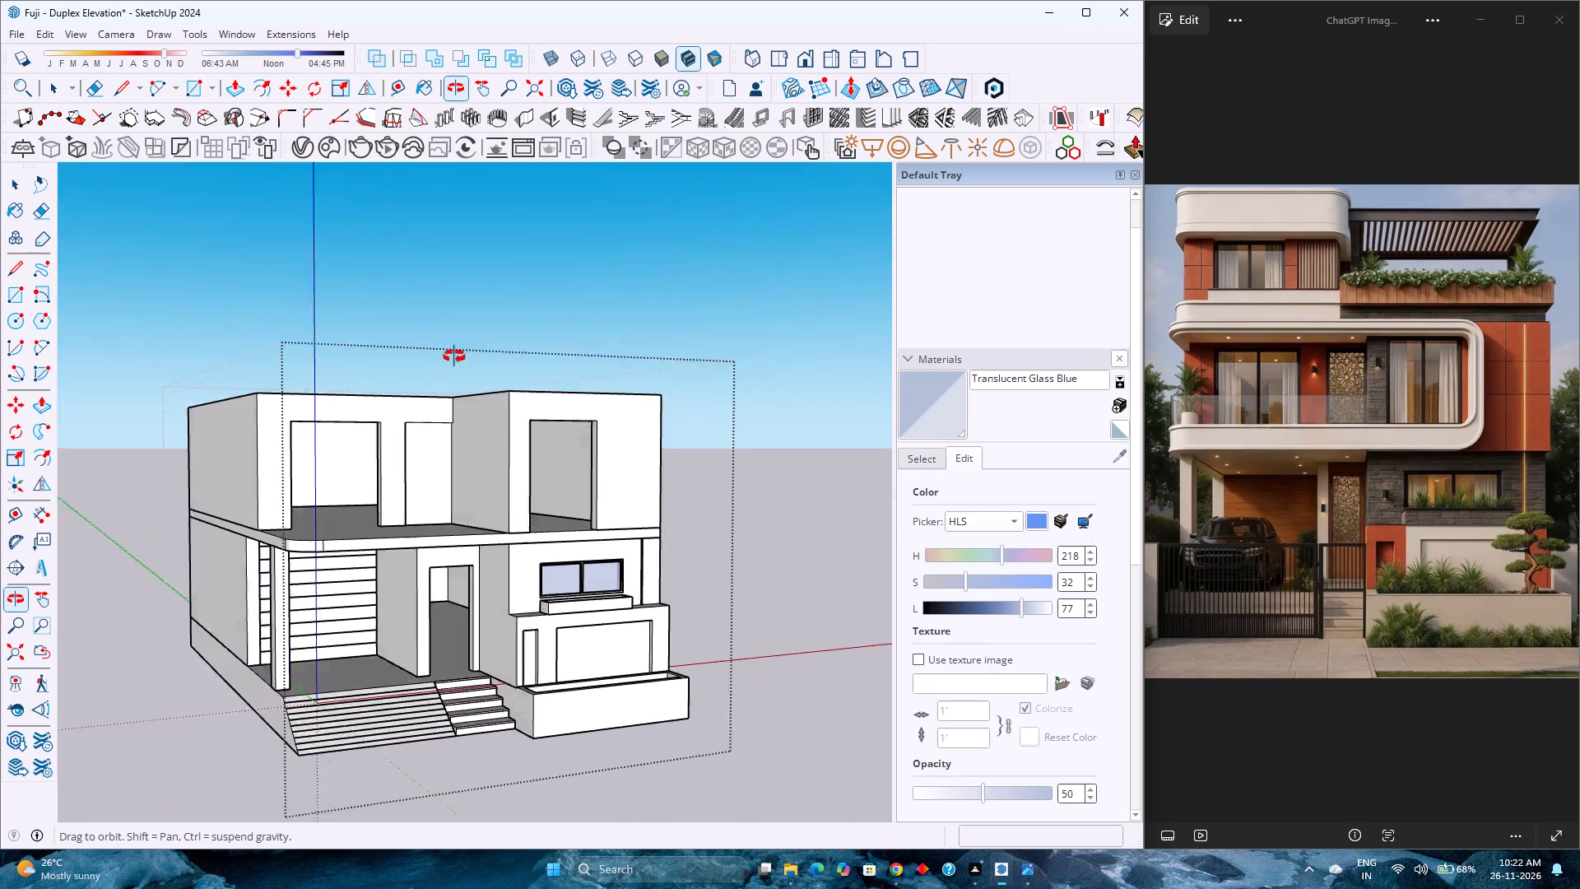
{"action": "middle_click_drag", "start_coordinate": [454, 356], "coordinate": [727, 565]}
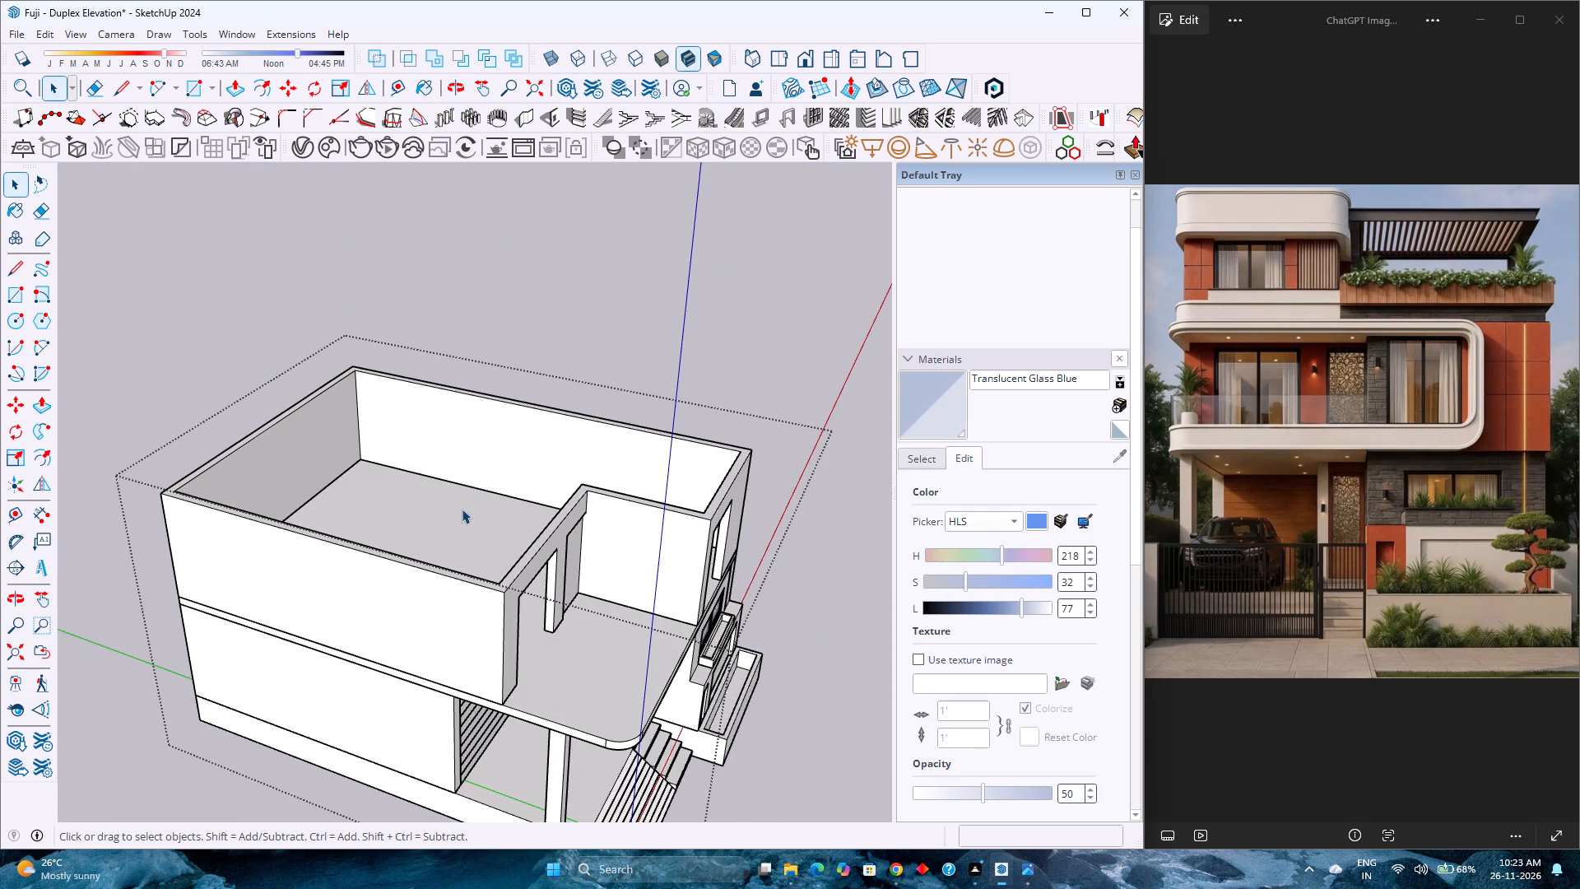
{"action": "scroll", "coordinate": [459, 504], "scroll_direction": "down", "scroll_amount": 4}
{"action": "middle_click_drag", "start_coordinate": [490, 611], "coordinate": [190, 525]}
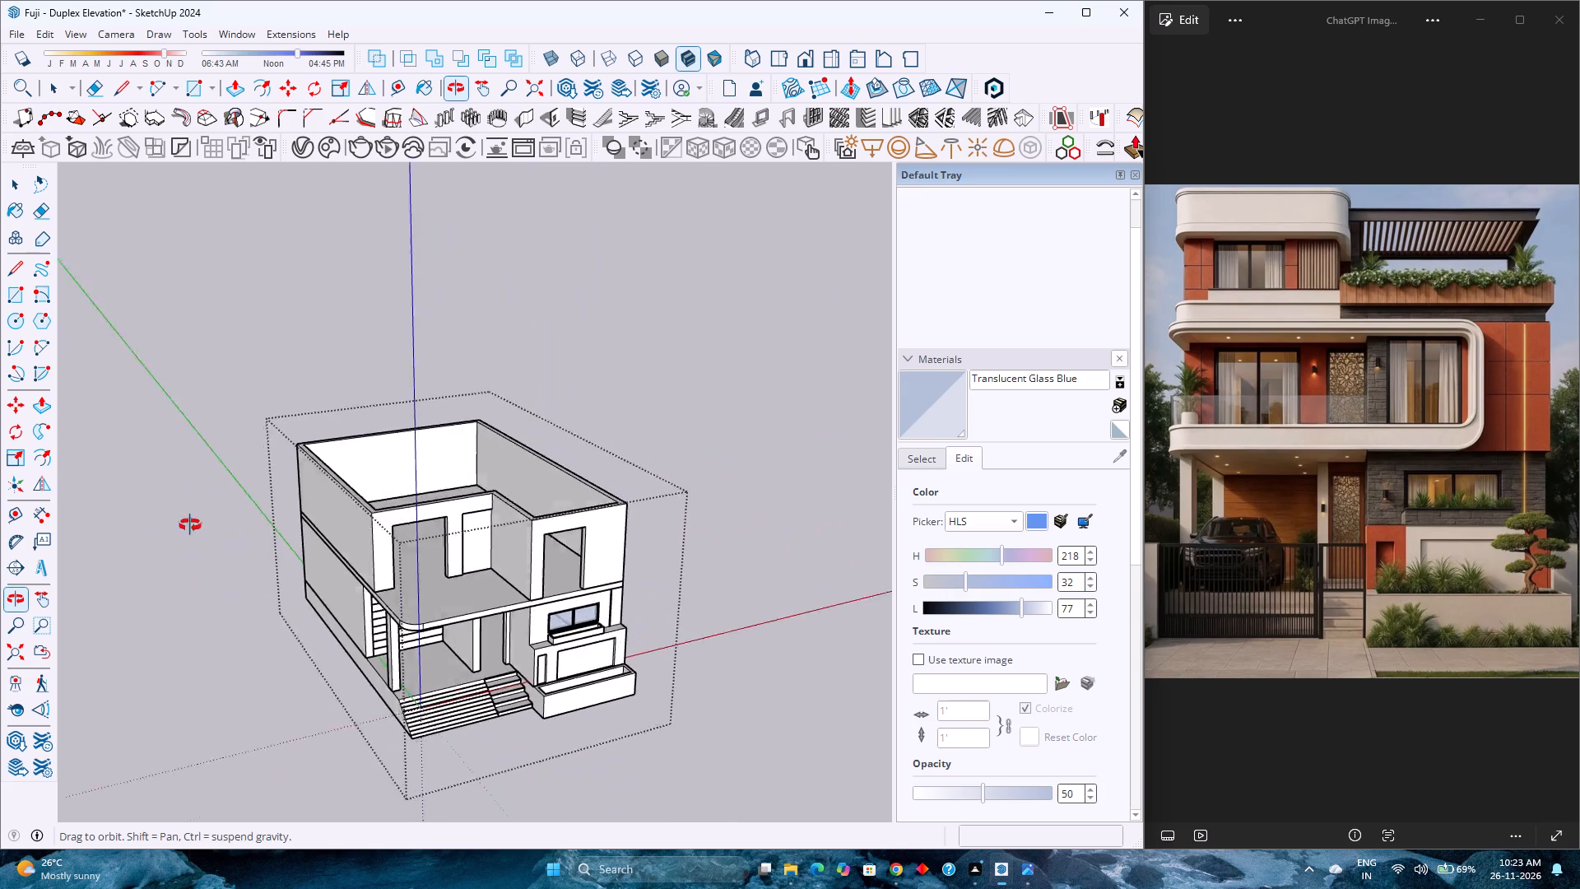
{"action": "middle_click_drag", "start_coordinate": [190, 525], "coordinate": [154, 505]}
{"action": "scroll", "coordinate": [365, 477], "scroll_direction": "down", "scroll_amount": 2}
{"action": "scroll", "coordinate": [353, 549], "scroll_direction": "up", "scroll_amount": 4}
{"action": "scroll", "coordinate": [355, 548], "scroll_direction": "down", "scroll_amount": 3}
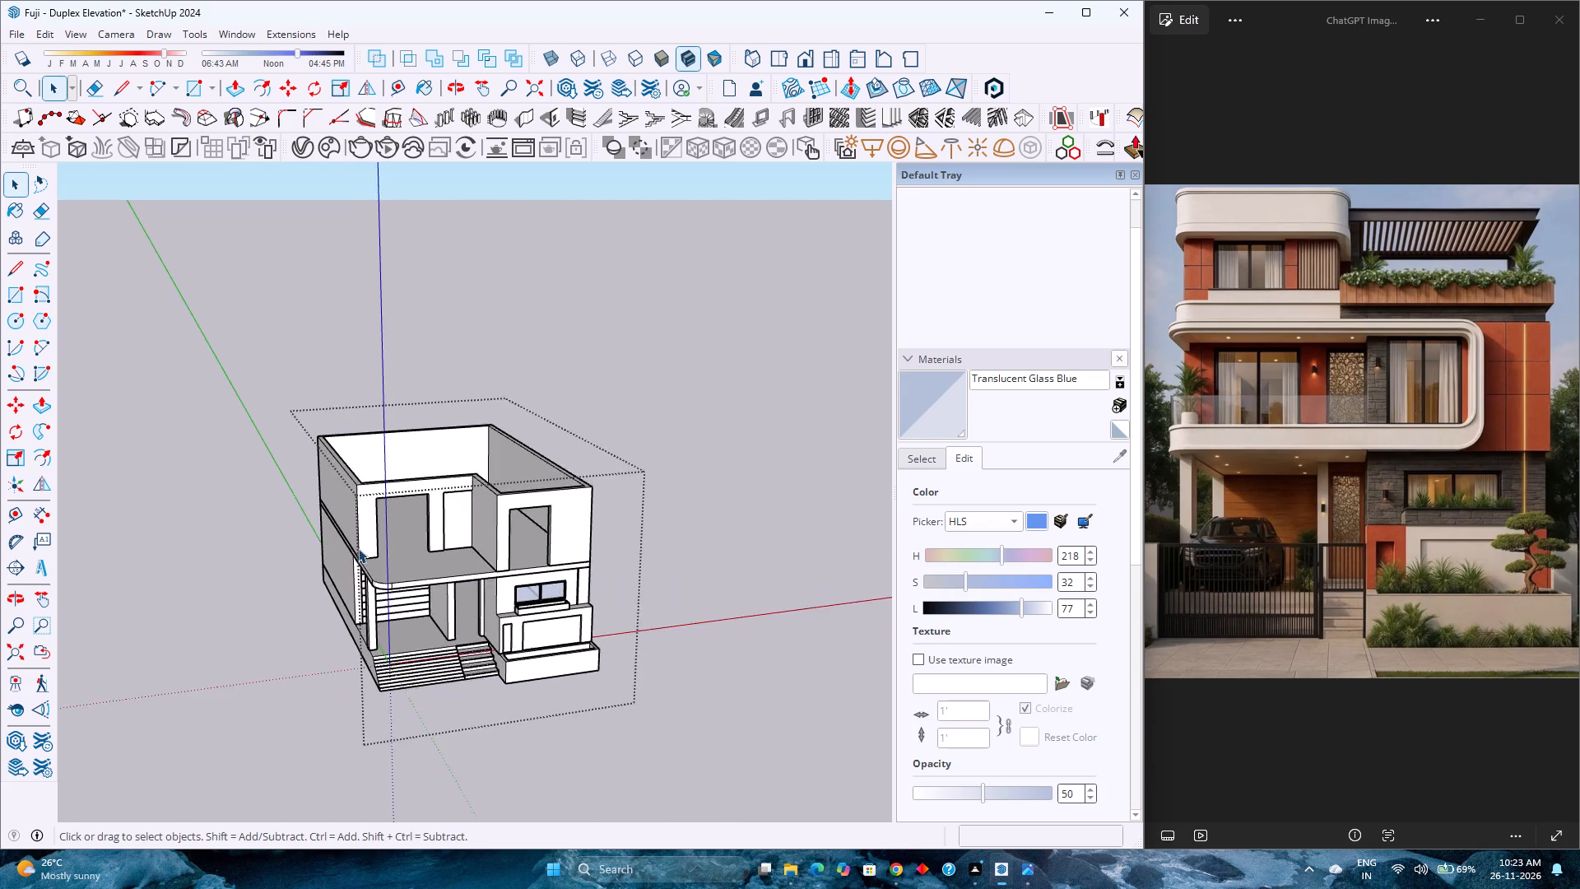
{"action": "scroll", "coordinate": [358, 547], "scroll_direction": "up", "scroll_amount": 3}
{"action": "scroll", "coordinate": [358, 547], "scroll_direction": "down", "scroll_amount": 3}
{"action": "scroll", "coordinate": [358, 547], "scroll_direction": "up", "scroll_amount": 3}
{"action": "scroll", "coordinate": [358, 544], "scroll_direction": "down", "scroll_amount": 3}
{"action": "scroll", "coordinate": [358, 544], "scroll_direction": "up", "scroll_amount": 3}
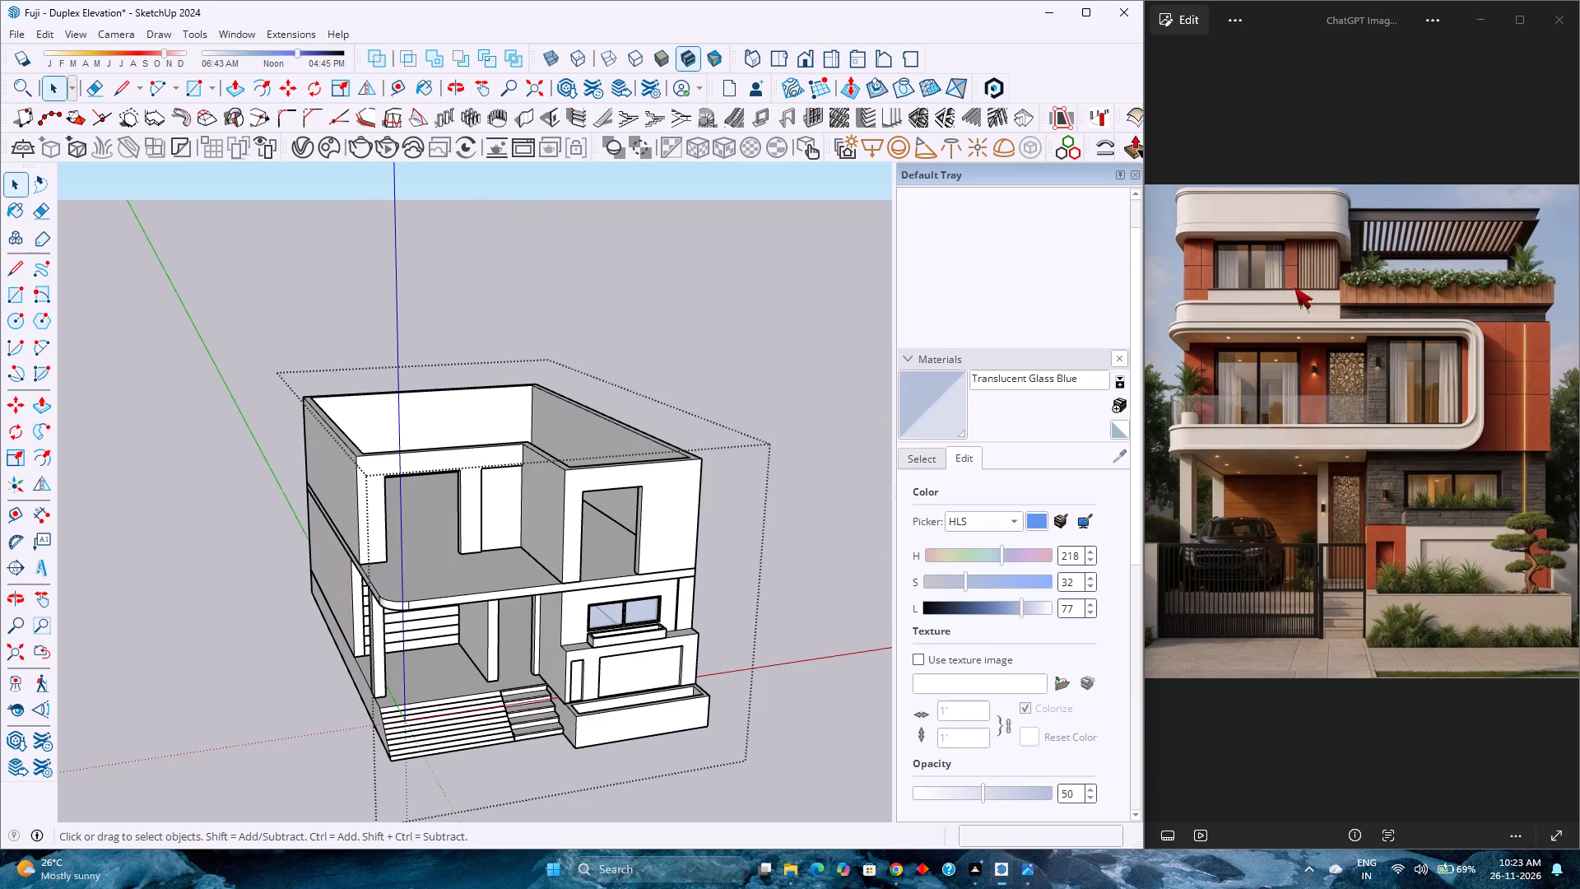
Examine the upper floors of the house in the reference image up close.
{"action": "scroll", "coordinate": [1294, 273], "scroll_direction": "up", "scroll_amount": 12}
{"action": "middle_click_drag", "start_coordinate": [1272, 263], "coordinate": [1315, 484]}
{"action": "scroll", "coordinate": [1310, 463], "scroll_direction": "down", "scroll_amount": 8}
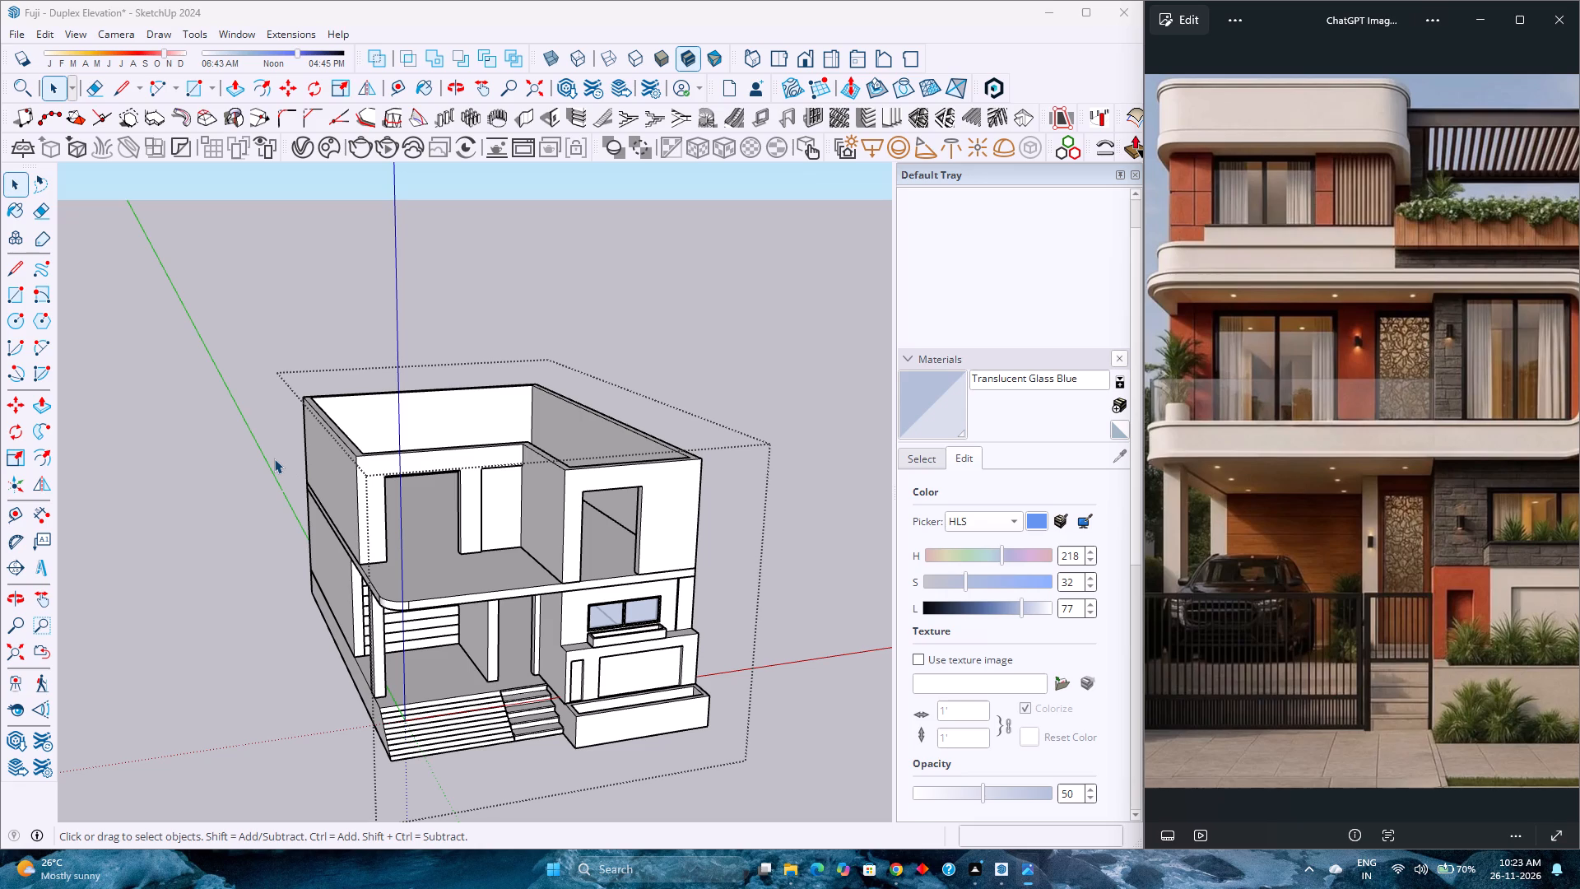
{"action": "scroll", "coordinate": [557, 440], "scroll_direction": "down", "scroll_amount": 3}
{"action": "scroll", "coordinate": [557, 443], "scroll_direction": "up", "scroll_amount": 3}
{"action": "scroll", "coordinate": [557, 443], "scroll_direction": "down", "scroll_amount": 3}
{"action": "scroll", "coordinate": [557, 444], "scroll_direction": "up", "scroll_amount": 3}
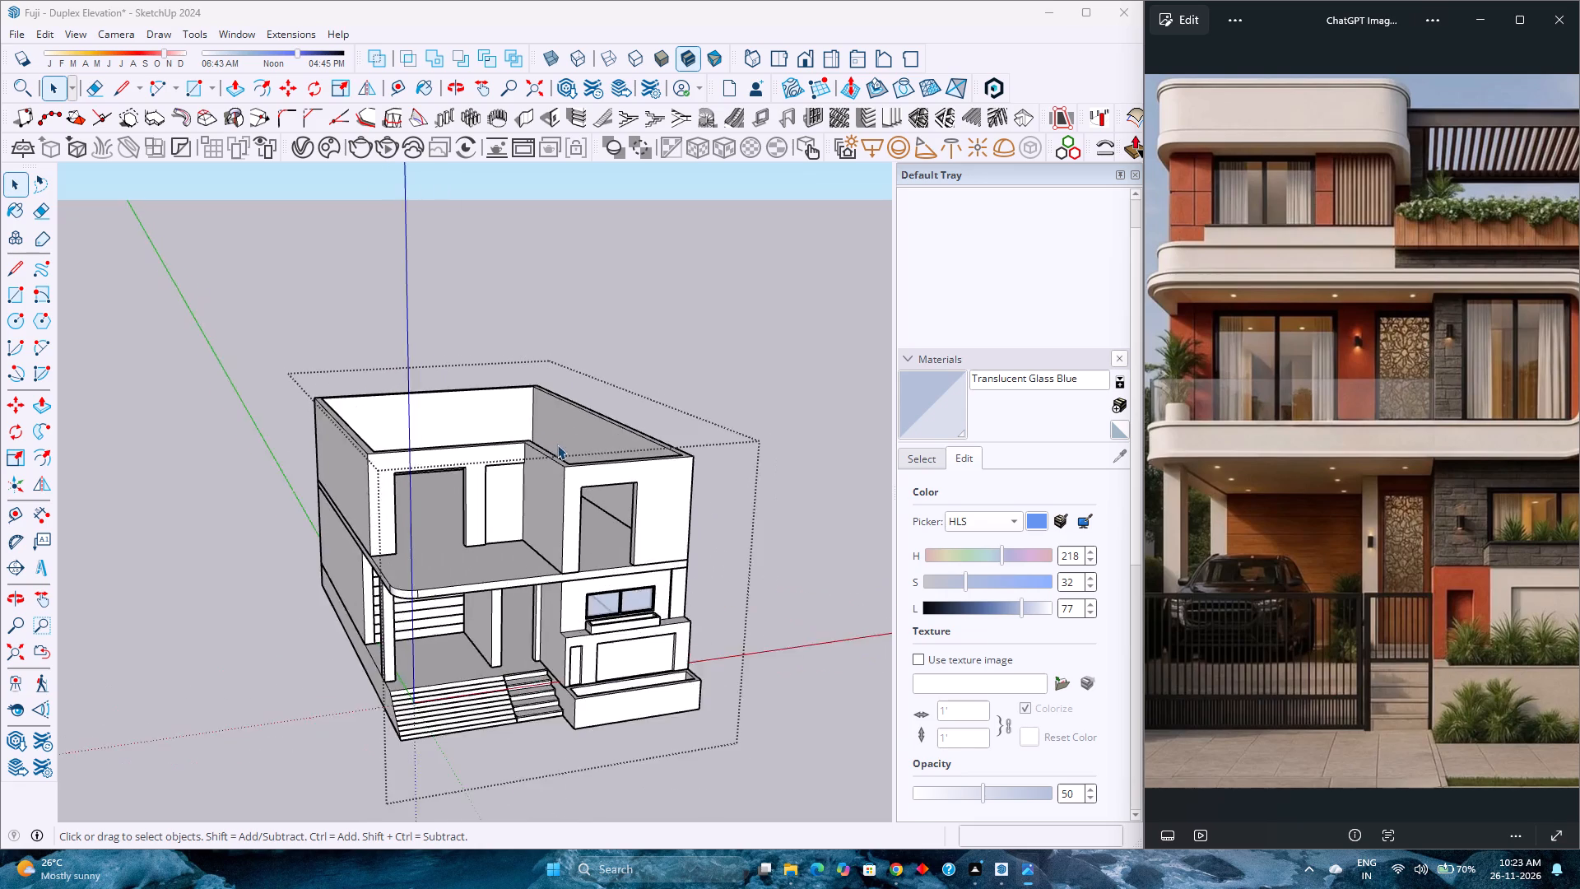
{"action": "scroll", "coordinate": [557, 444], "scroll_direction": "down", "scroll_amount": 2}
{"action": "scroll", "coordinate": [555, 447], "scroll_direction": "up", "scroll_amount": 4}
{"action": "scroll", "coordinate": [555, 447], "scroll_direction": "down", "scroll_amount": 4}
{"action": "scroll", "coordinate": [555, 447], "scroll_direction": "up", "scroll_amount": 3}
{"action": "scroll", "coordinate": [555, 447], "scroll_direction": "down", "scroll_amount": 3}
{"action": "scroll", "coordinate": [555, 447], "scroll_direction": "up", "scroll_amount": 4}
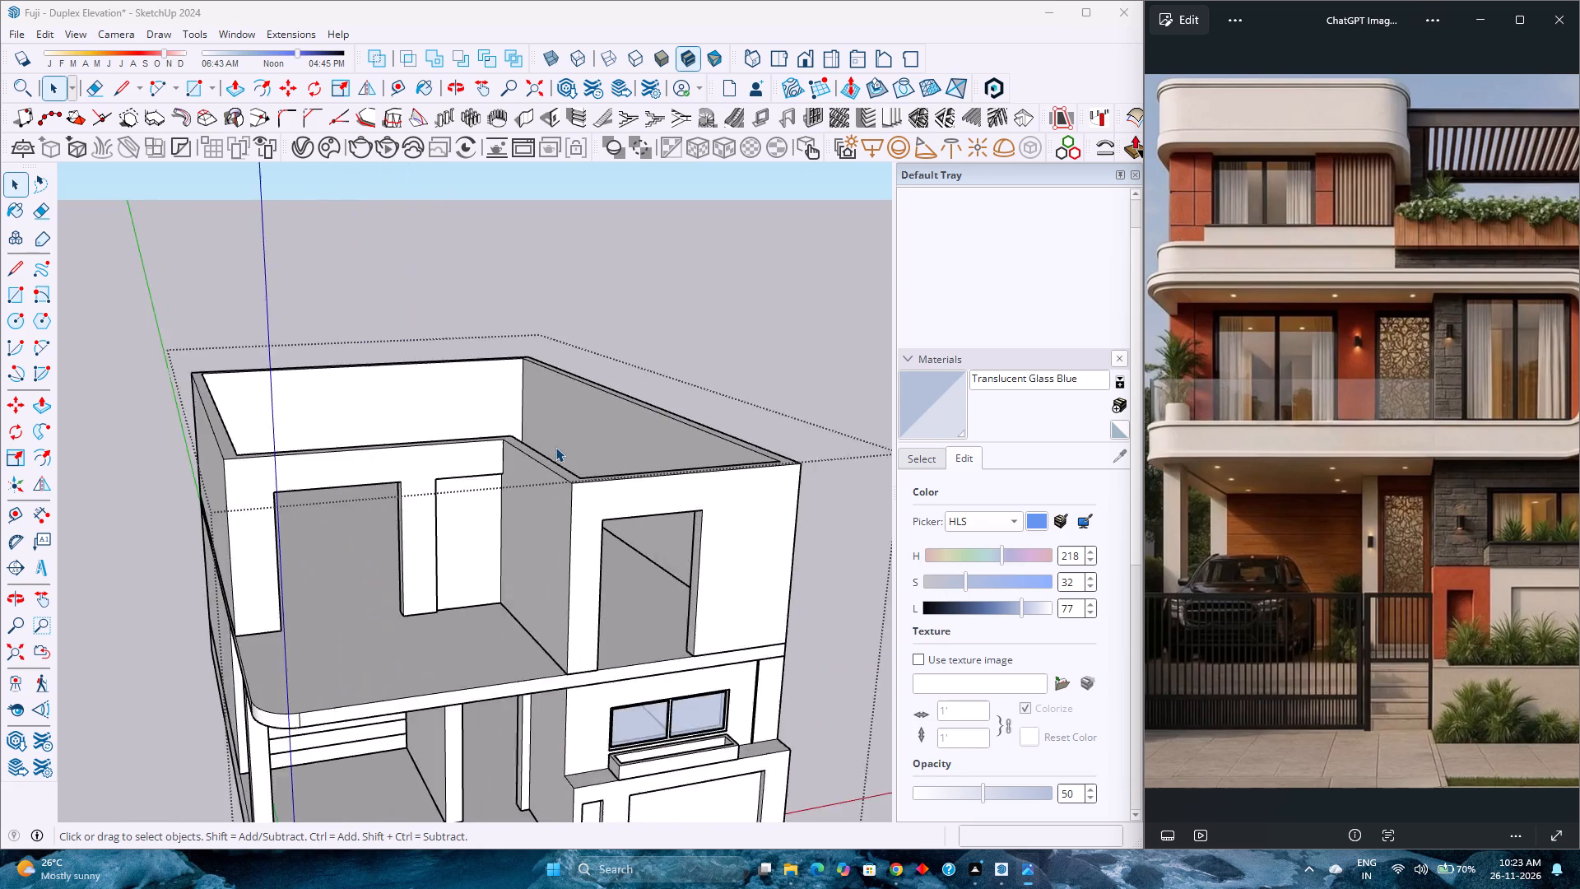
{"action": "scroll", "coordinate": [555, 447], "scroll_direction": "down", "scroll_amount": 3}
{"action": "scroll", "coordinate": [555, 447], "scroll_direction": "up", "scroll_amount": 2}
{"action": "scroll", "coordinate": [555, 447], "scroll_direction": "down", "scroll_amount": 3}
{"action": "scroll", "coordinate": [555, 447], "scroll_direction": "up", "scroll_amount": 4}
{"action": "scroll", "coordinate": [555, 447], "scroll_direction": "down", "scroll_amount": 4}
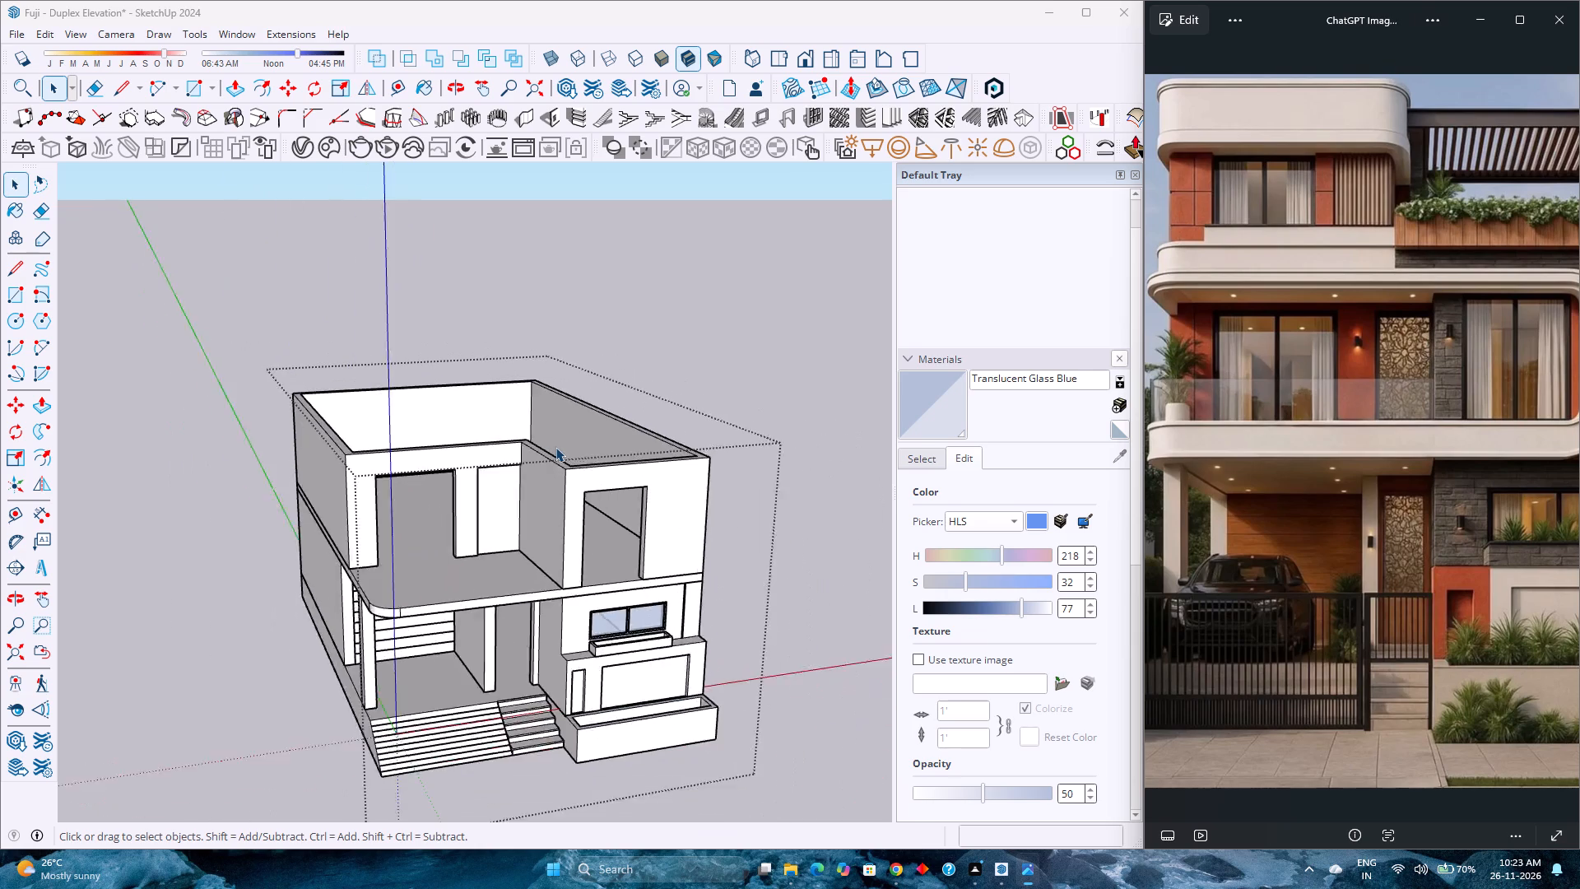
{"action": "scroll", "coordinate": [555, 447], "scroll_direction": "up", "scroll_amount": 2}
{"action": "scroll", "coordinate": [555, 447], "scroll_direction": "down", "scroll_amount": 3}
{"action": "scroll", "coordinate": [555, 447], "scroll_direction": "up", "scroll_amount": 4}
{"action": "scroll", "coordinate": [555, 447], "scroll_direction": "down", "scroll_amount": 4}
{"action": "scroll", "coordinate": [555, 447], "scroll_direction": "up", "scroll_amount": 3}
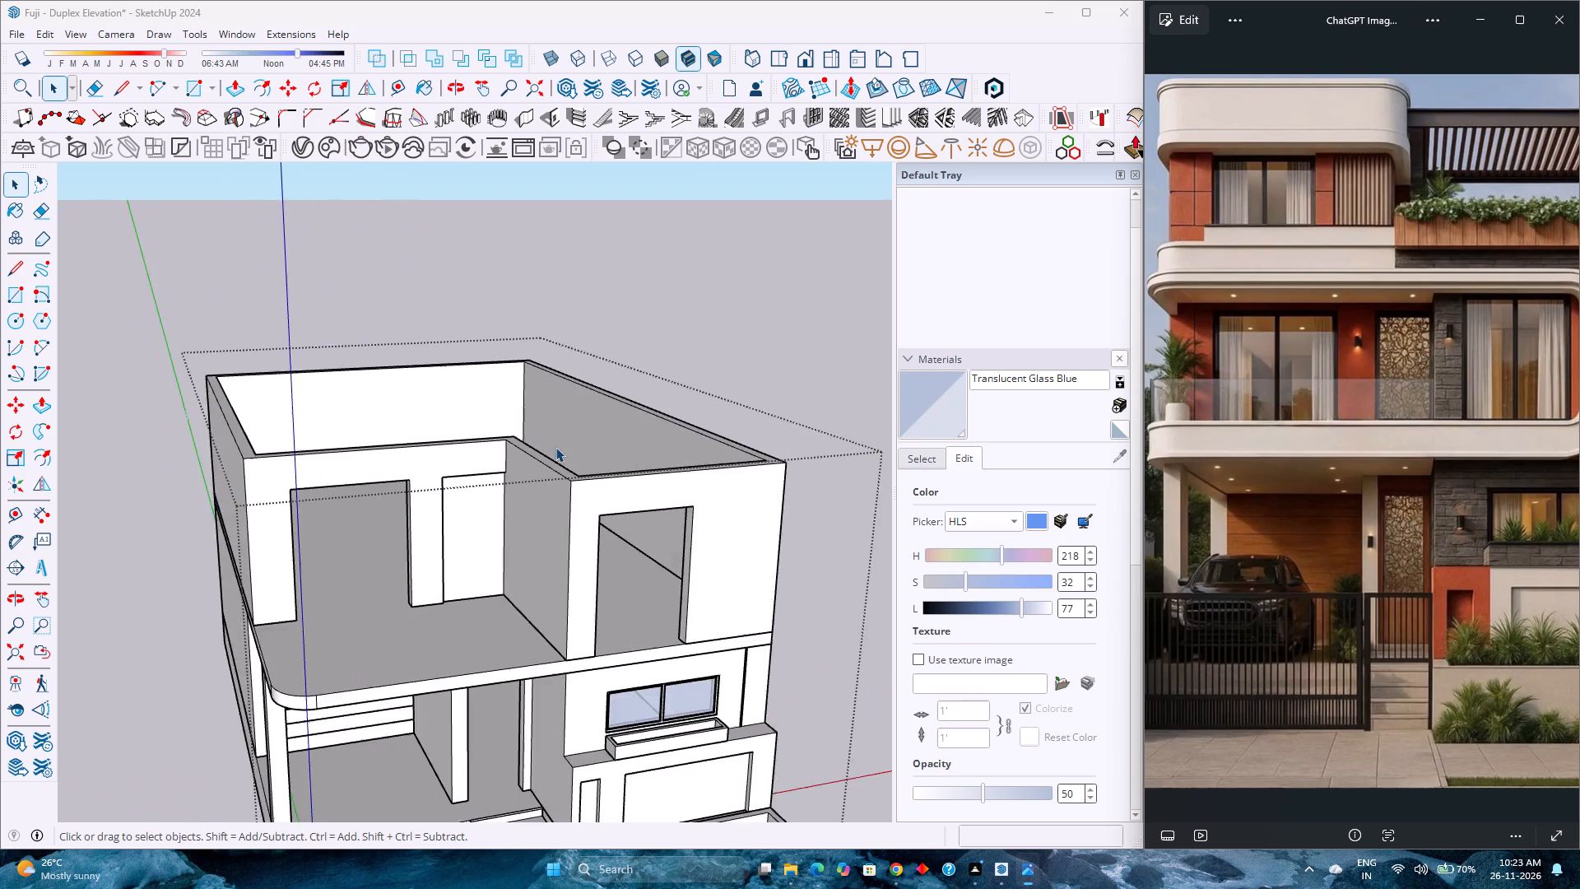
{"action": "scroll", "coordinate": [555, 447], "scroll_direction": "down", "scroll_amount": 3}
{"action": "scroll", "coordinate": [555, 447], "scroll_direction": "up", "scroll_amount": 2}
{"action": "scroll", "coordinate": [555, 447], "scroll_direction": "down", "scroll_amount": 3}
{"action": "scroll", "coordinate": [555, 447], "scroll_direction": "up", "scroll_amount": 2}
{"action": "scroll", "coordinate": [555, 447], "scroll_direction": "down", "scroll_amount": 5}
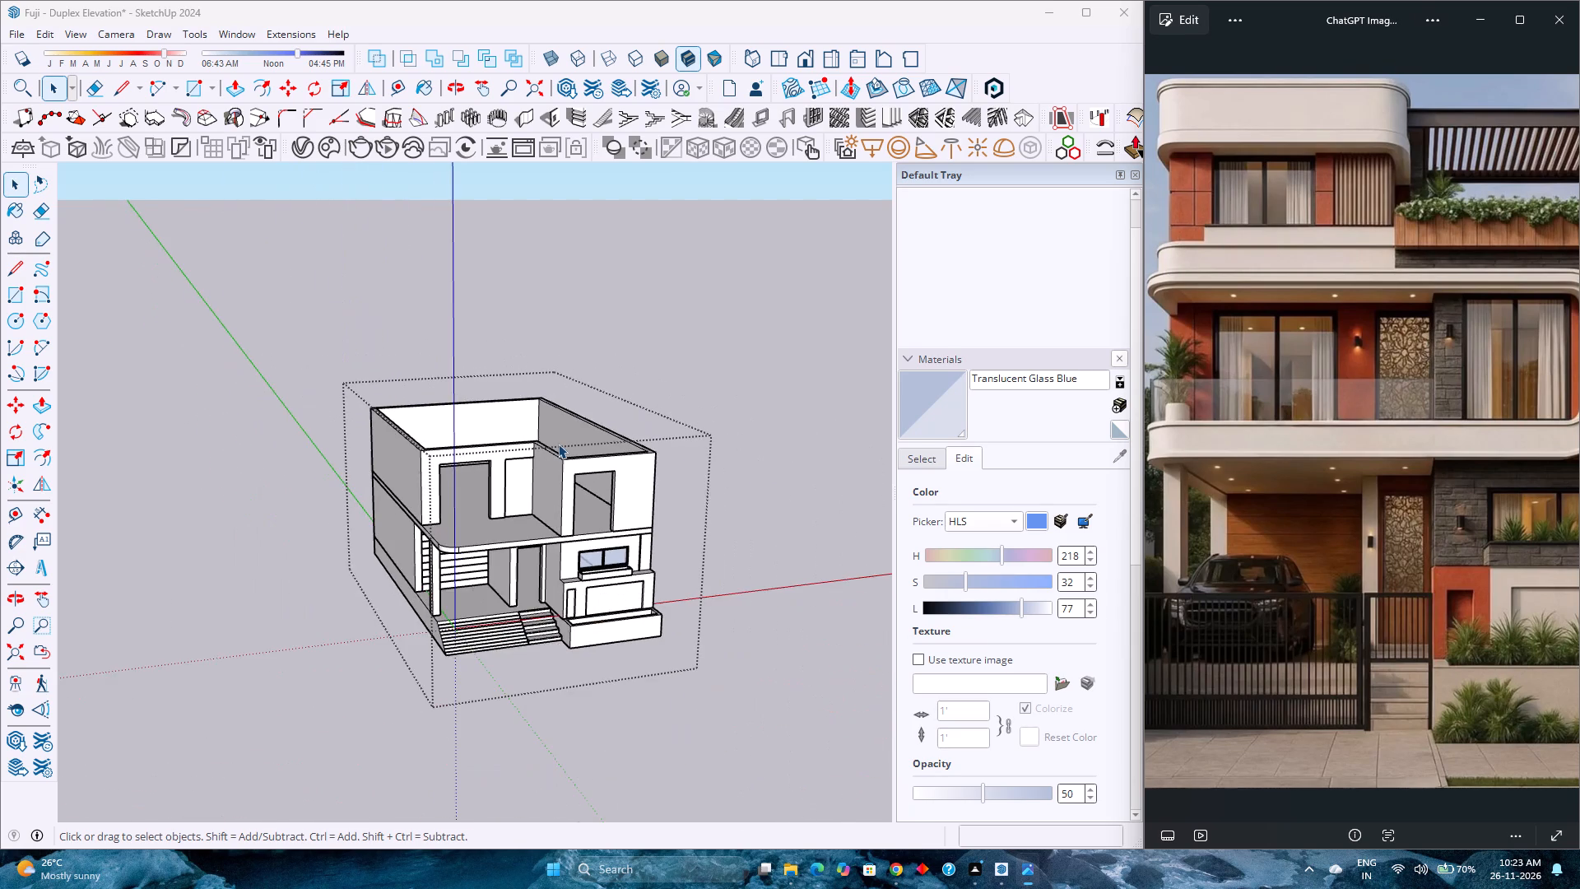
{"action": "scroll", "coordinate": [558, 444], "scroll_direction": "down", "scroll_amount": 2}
Examine the model's front walls, openings and balcony slab from several angles against the reference image.
{"action": "middle_click_drag", "start_coordinate": [566, 457], "coordinate": [294, 444]}
{"action": "middle_click_drag", "start_coordinate": [294, 444], "coordinate": [294, 439]}
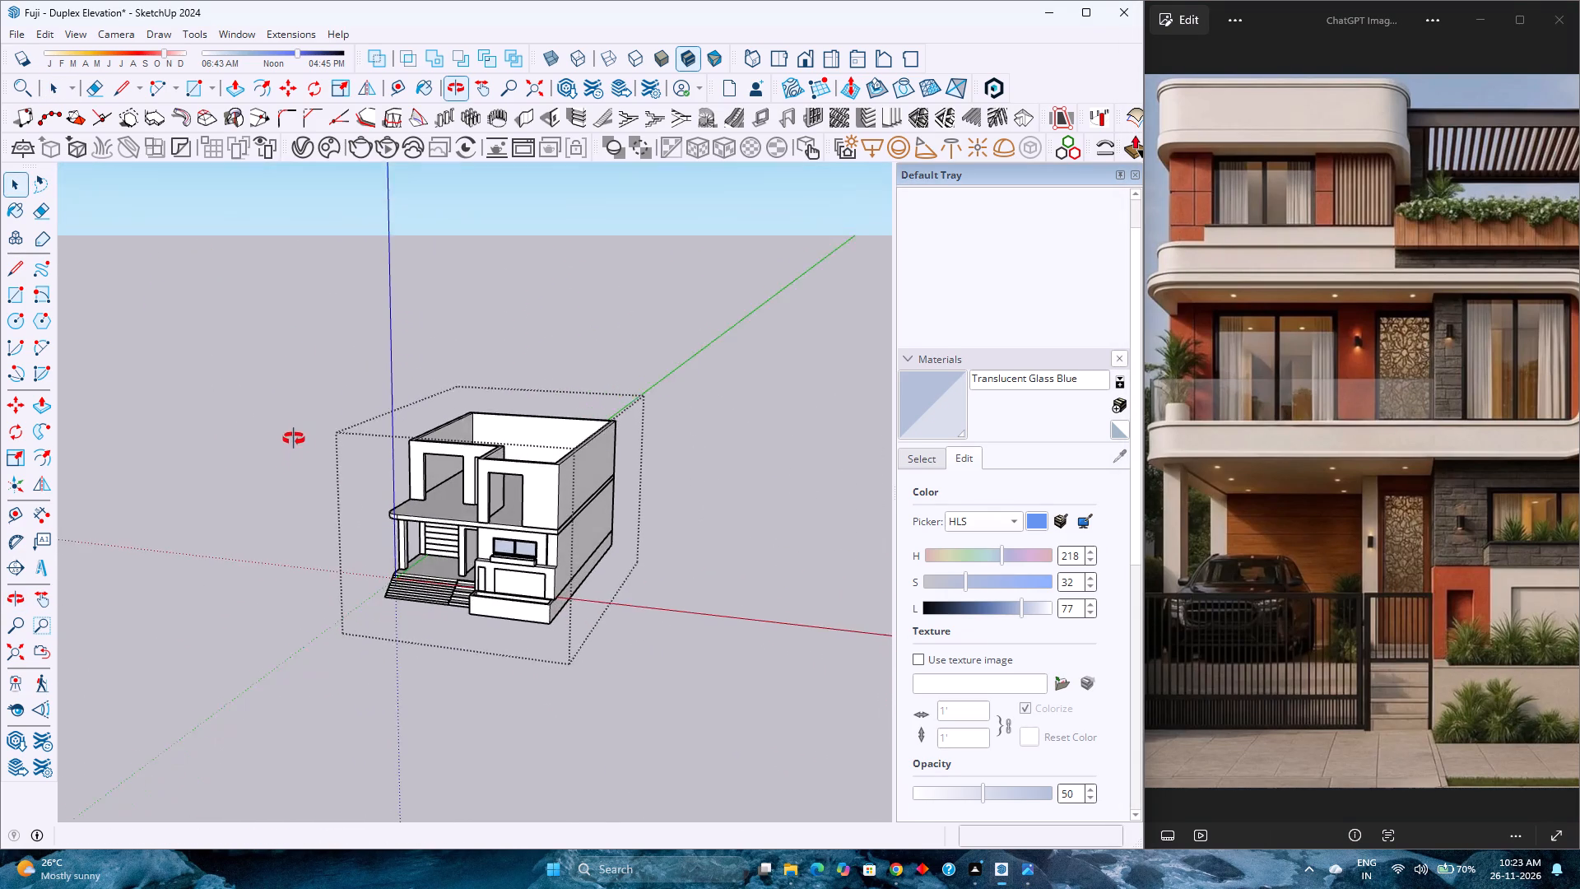
{"action": "middle_click_drag", "start_coordinate": [294, 439], "coordinate": [295, 429]}
{"action": "scroll", "coordinate": [295, 429], "scroll_direction": "up", "scroll_amount": 2}
{"action": "scroll", "coordinate": [543, 499], "scroll_direction": "up", "scroll_amount": 1}
{"action": "middle_click_drag", "start_coordinate": [543, 499], "coordinate": [547, 499]}
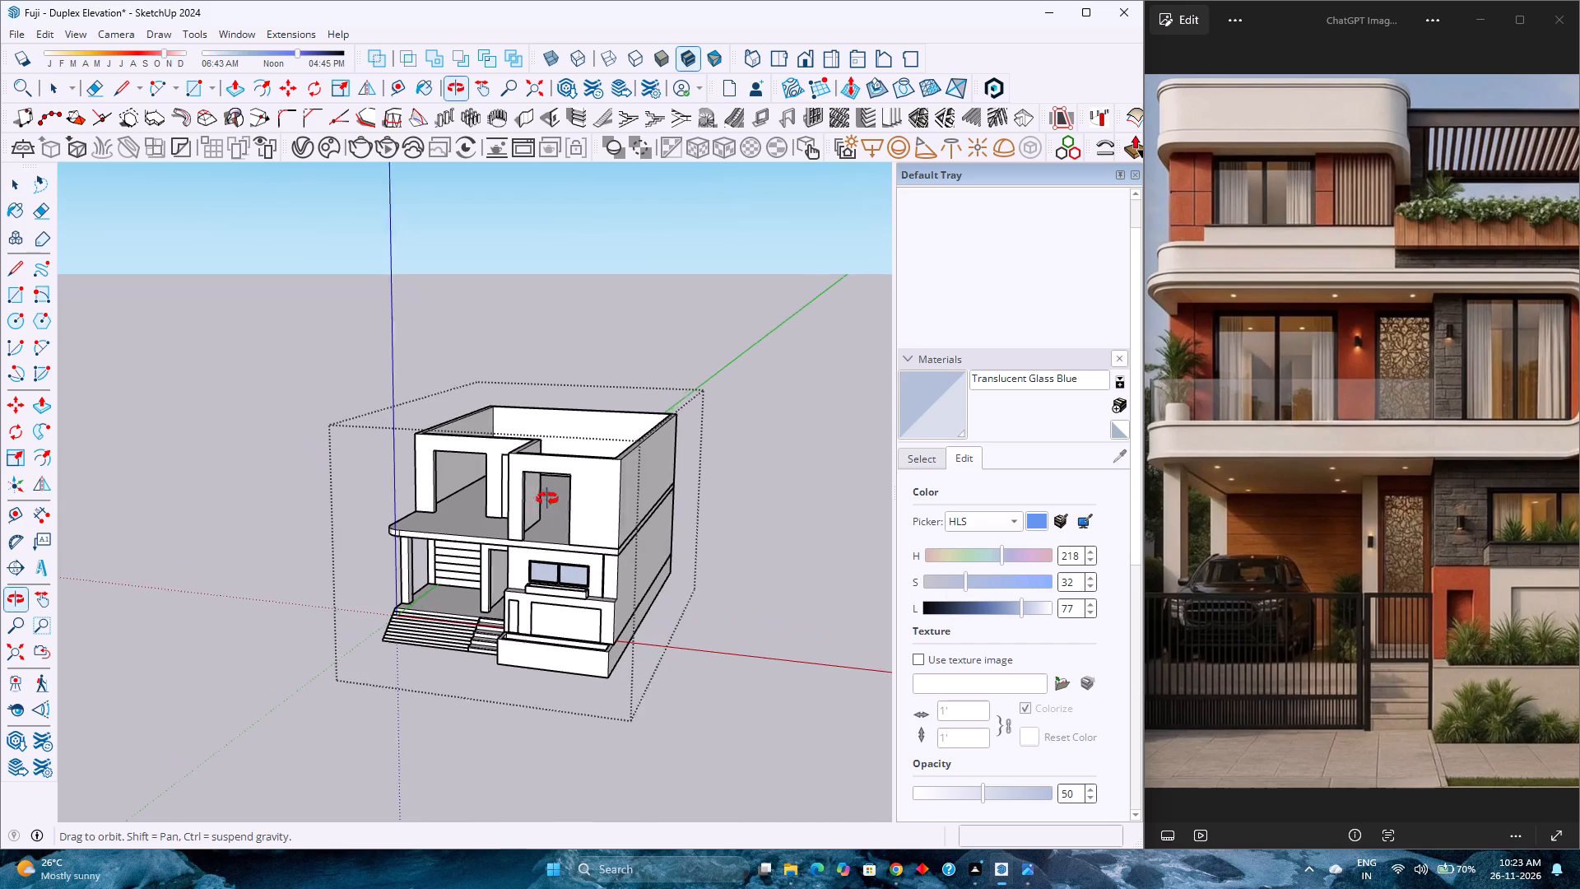
{"action": "middle_click_drag", "start_coordinate": [547, 499], "coordinate": [655, 500]}
{"action": "scroll", "coordinate": [578, 466], "scroll_direction": "up", "scroll_amount": 3}
{"action": "scroll", "coordinate": [578, 466], "scroll_direction": "down", "scroll_amount": 4}
{"action": "scroll", "coordinate": [578, 467], "scroll_direction": "up", "scroll_amount": 3}
{"action": "scroll", "coordinate": [578, 467], "scroll_direction": "down", "scroll_amount": 2}
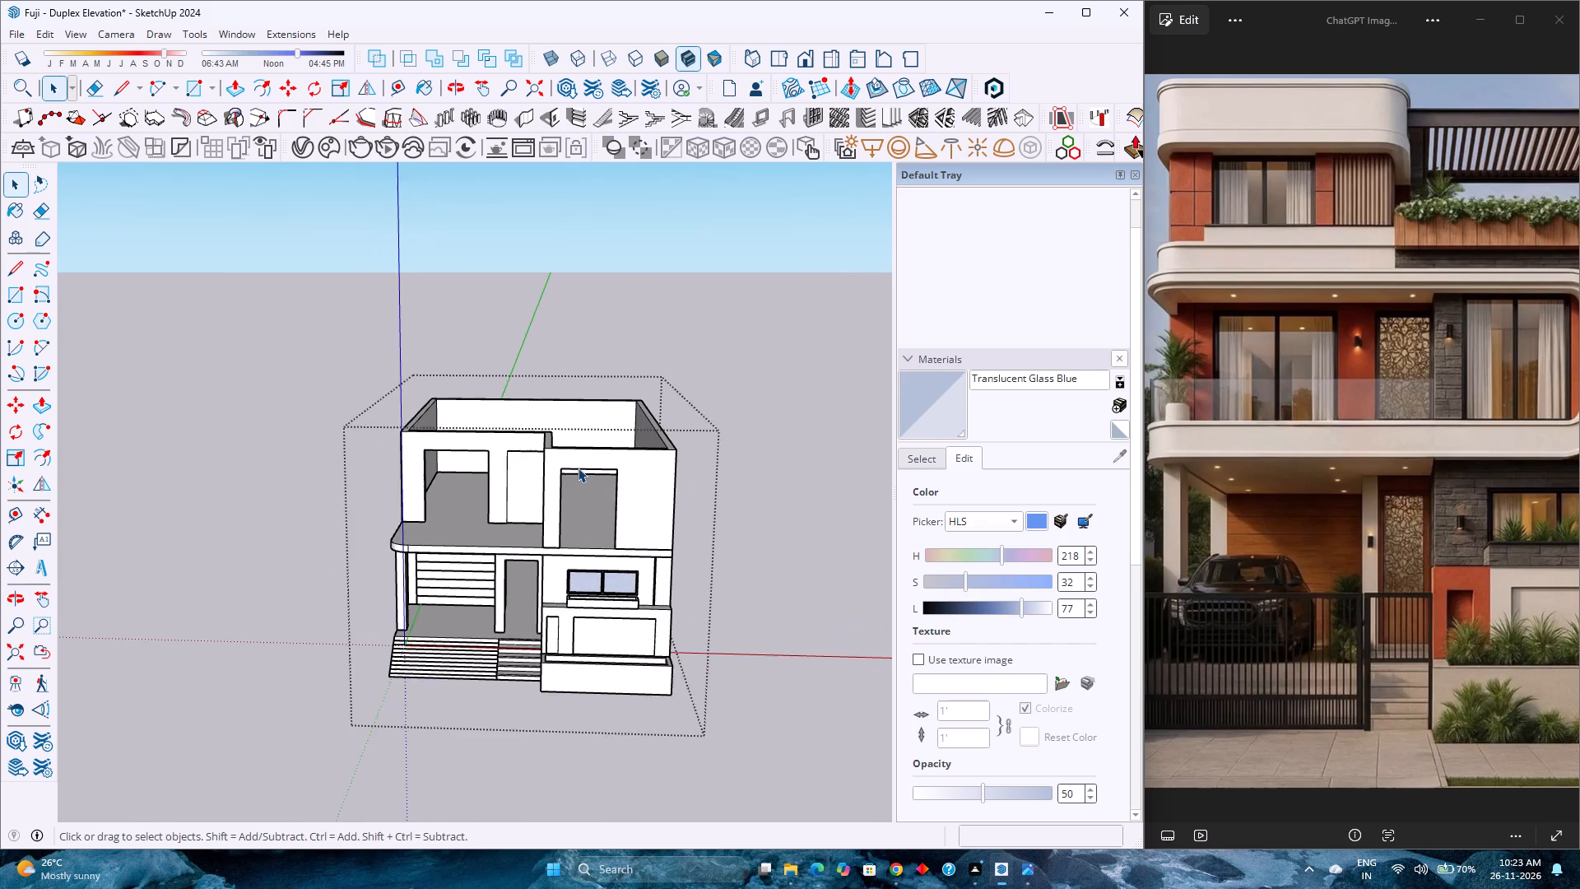
{"action": "scroll", "coordinate": [578, 468], "scroll_direction": "up", "scroll_amount": 3}
{"action": "scroll", "coordinate": [578, 468], "scroll_direction": "down", "scroll_amount": 3}
{"action": "scroll", "coordinate": [578, 468], "scroll_direction": "up", "scroll_amount": 3}
{"action": "scroll", "coordinate": [578, 468], "scroll_direction": "down", "scroll_amount": 3}
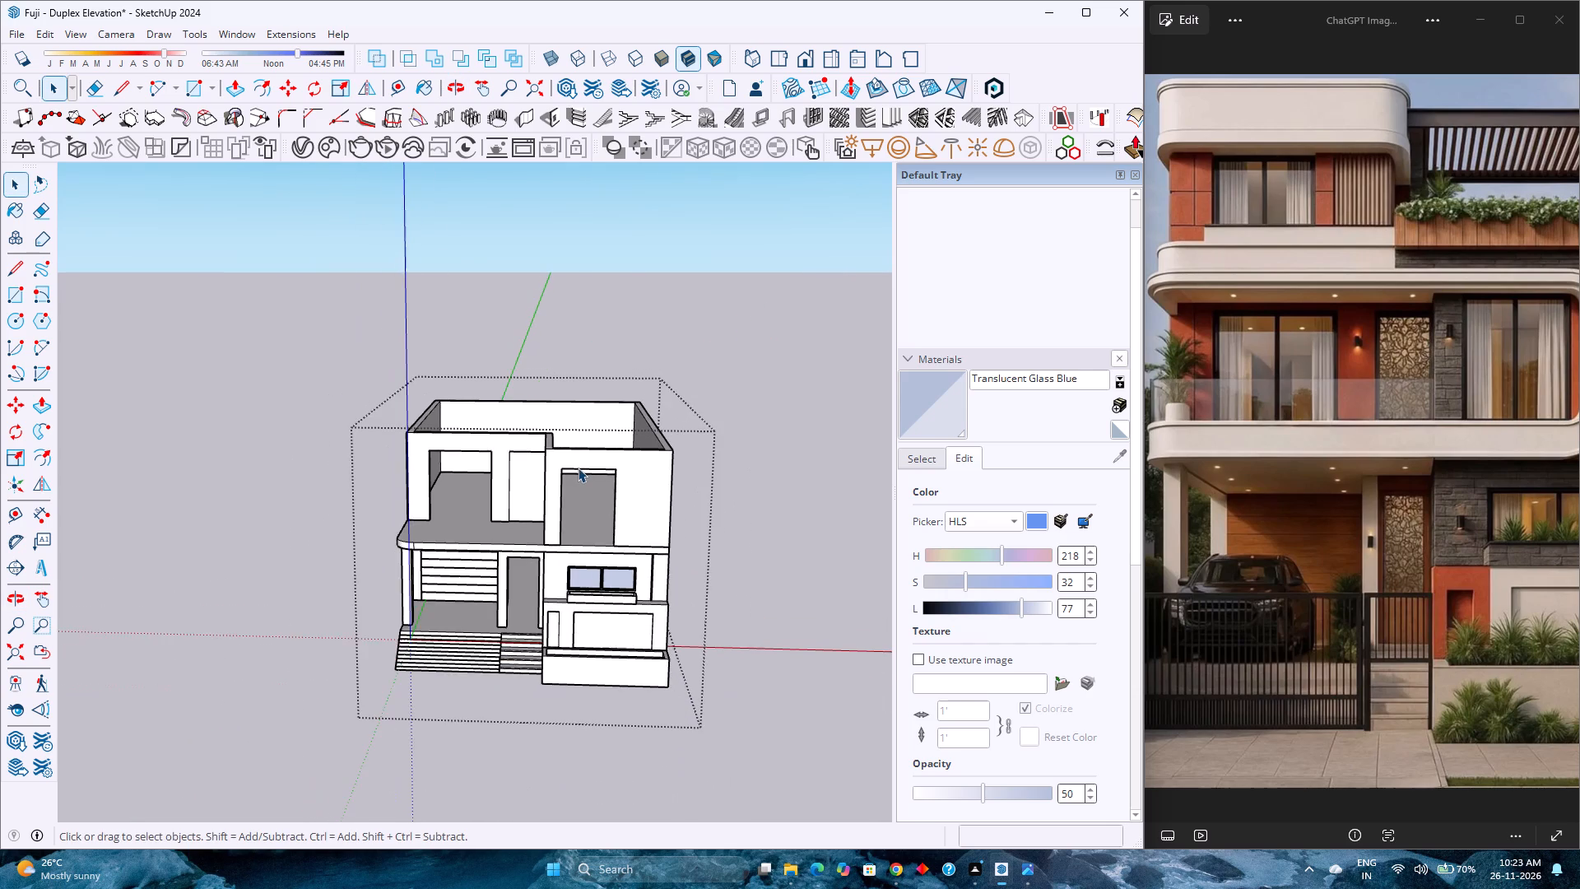
{"action": "scroll", "coordinate": [578, 468], "scroll_direction": "up", "scroll_amount": 3}
{"action": "scroll", "coordinate": [578, 468], "scroll_direction": "down", "scroll_amount": 2}
{"action": "scroll", "coordinate": [578, 468], "scroll_direction": "up", "scroll_amount": 5}
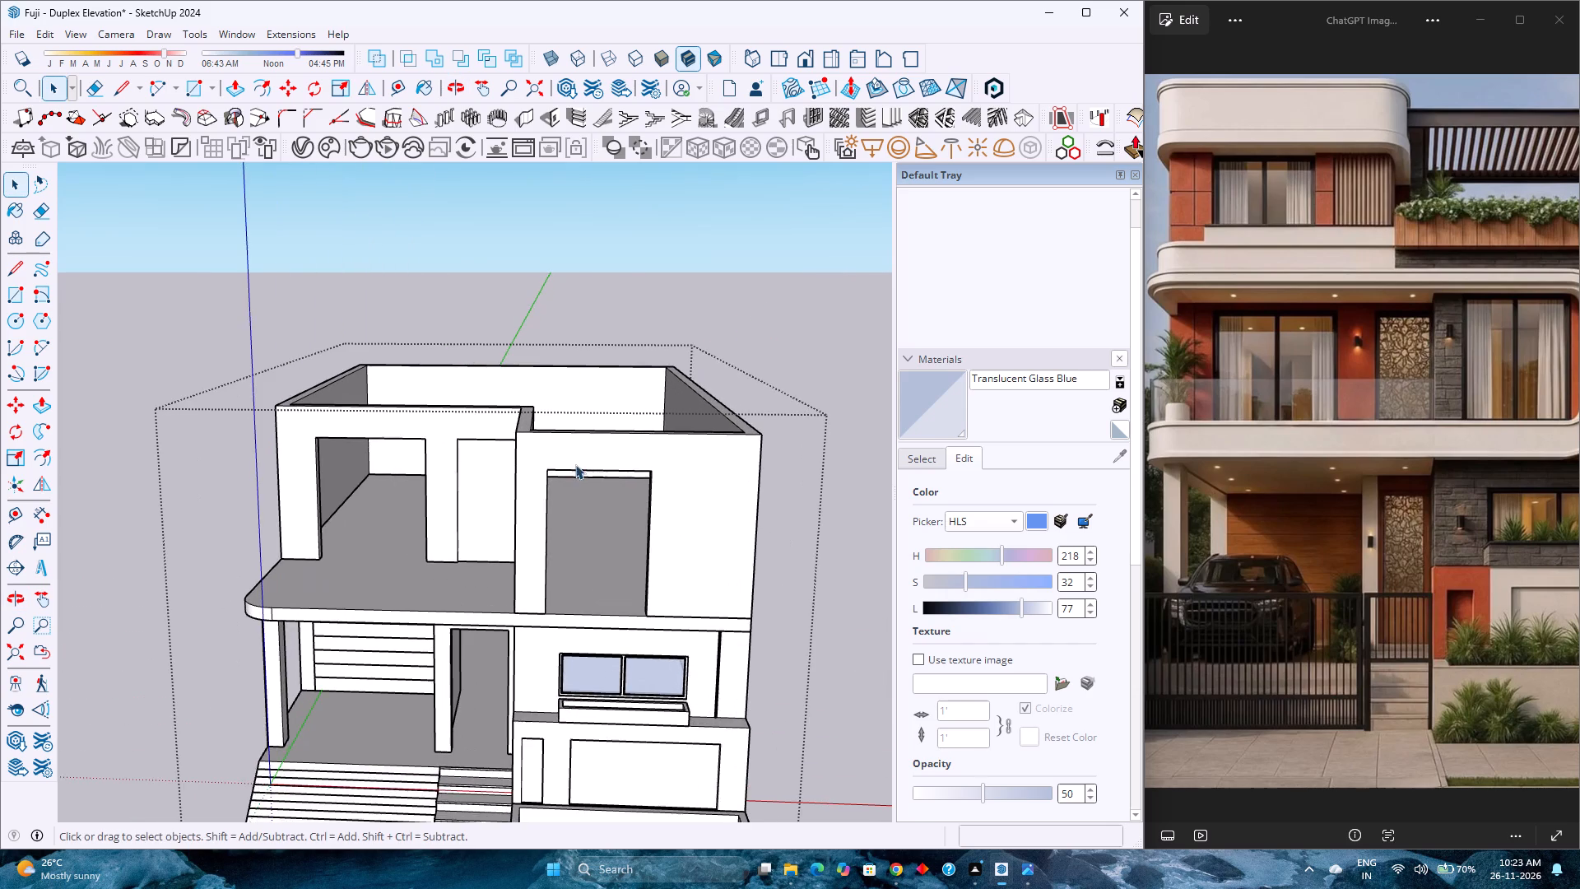
{"action": "middle_click_drag", "start_coordinate": [467, 482], "coordinate": [532, 482]}
{"action": "middle_click", "coordinate": [532, 482]}
{"action": "middle_click_drag", "start_coordinate": [517, 435], "coordinate": [501, 505]}
{"action": "middle_click_drag", "start_coordinate": [500, 510], "coordinate": [482, 578]}
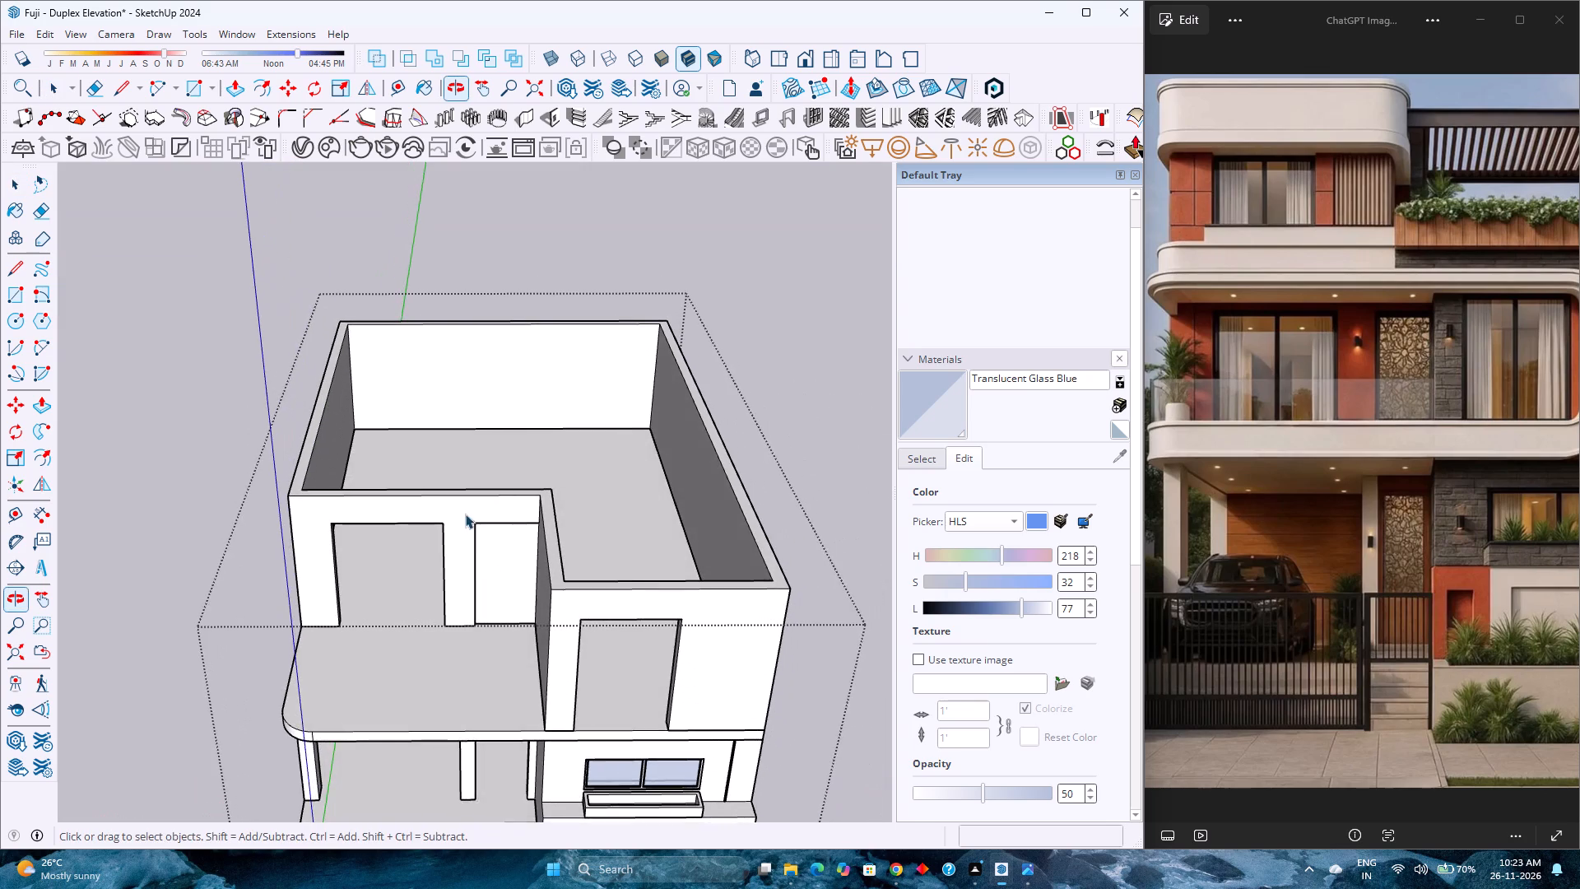
{"action": "scroll", "coordinate": [460, 503], "scroll_direction": "down", "scroll_amount": 3}
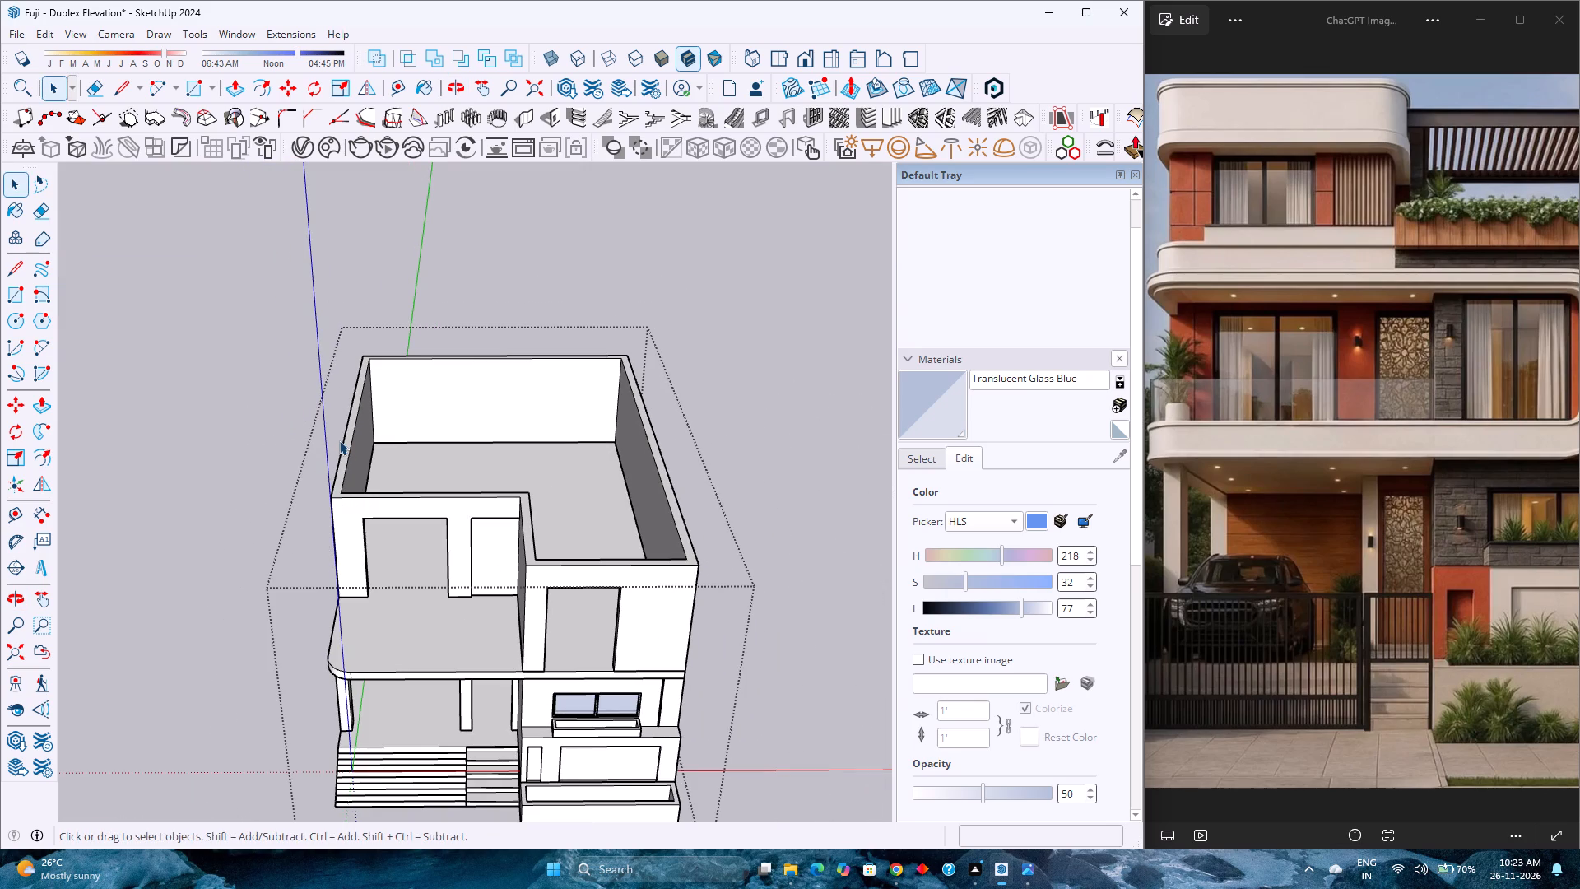
{"action": "scroll", "coordinate": [481, 601], "scroll_direction": "down", "scroll_amount": 3}
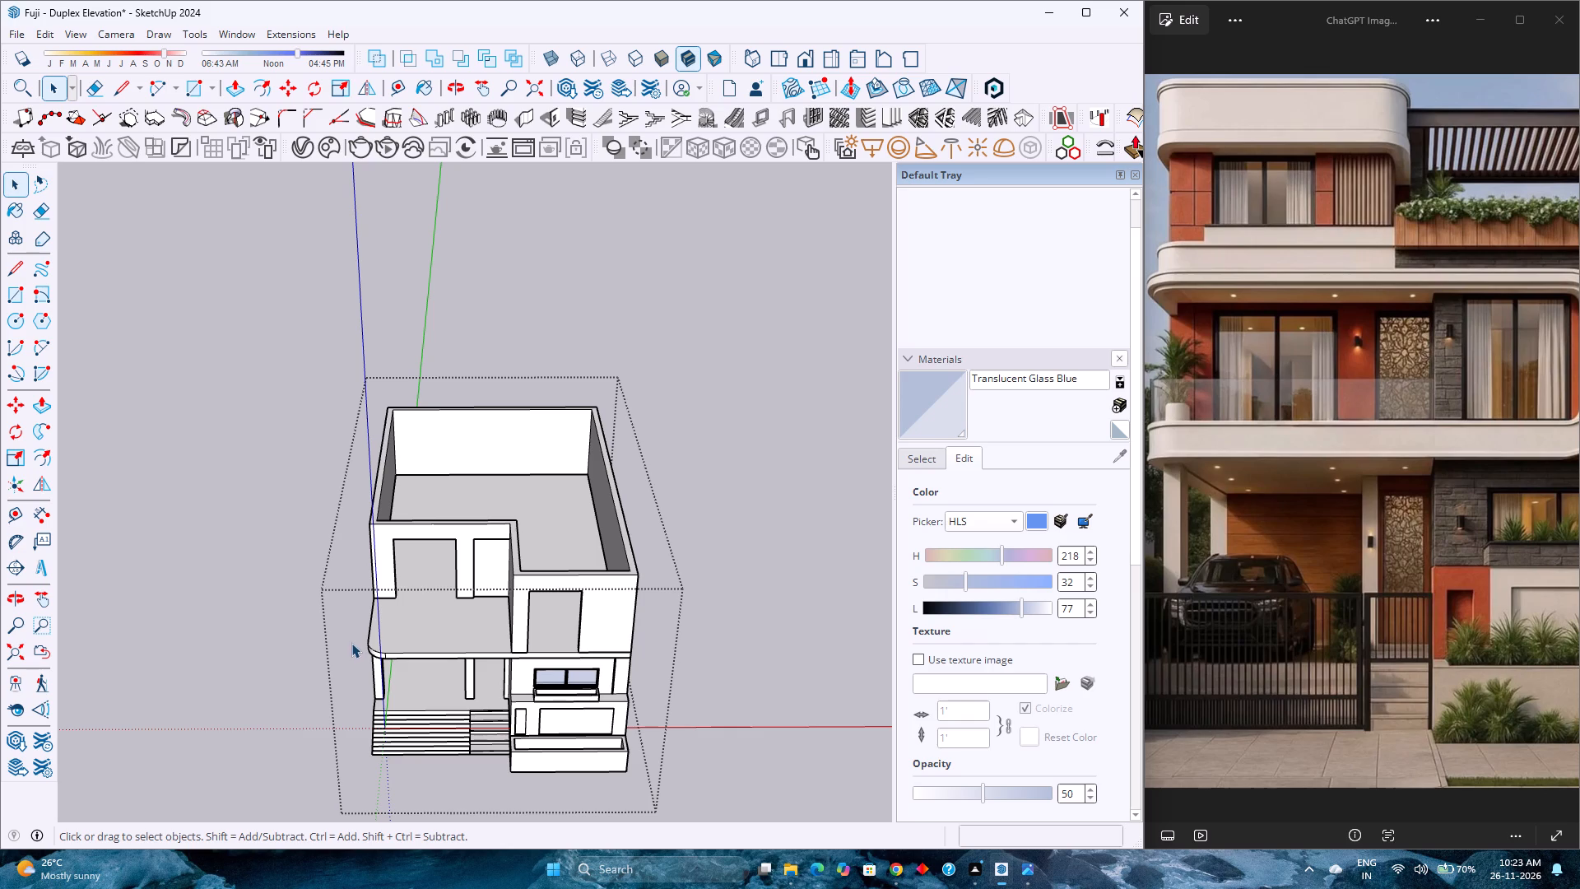
{"action": "scroll", "coordinate": [1227, 472], "scroll_direction": "down", "scroll_amount": 4}
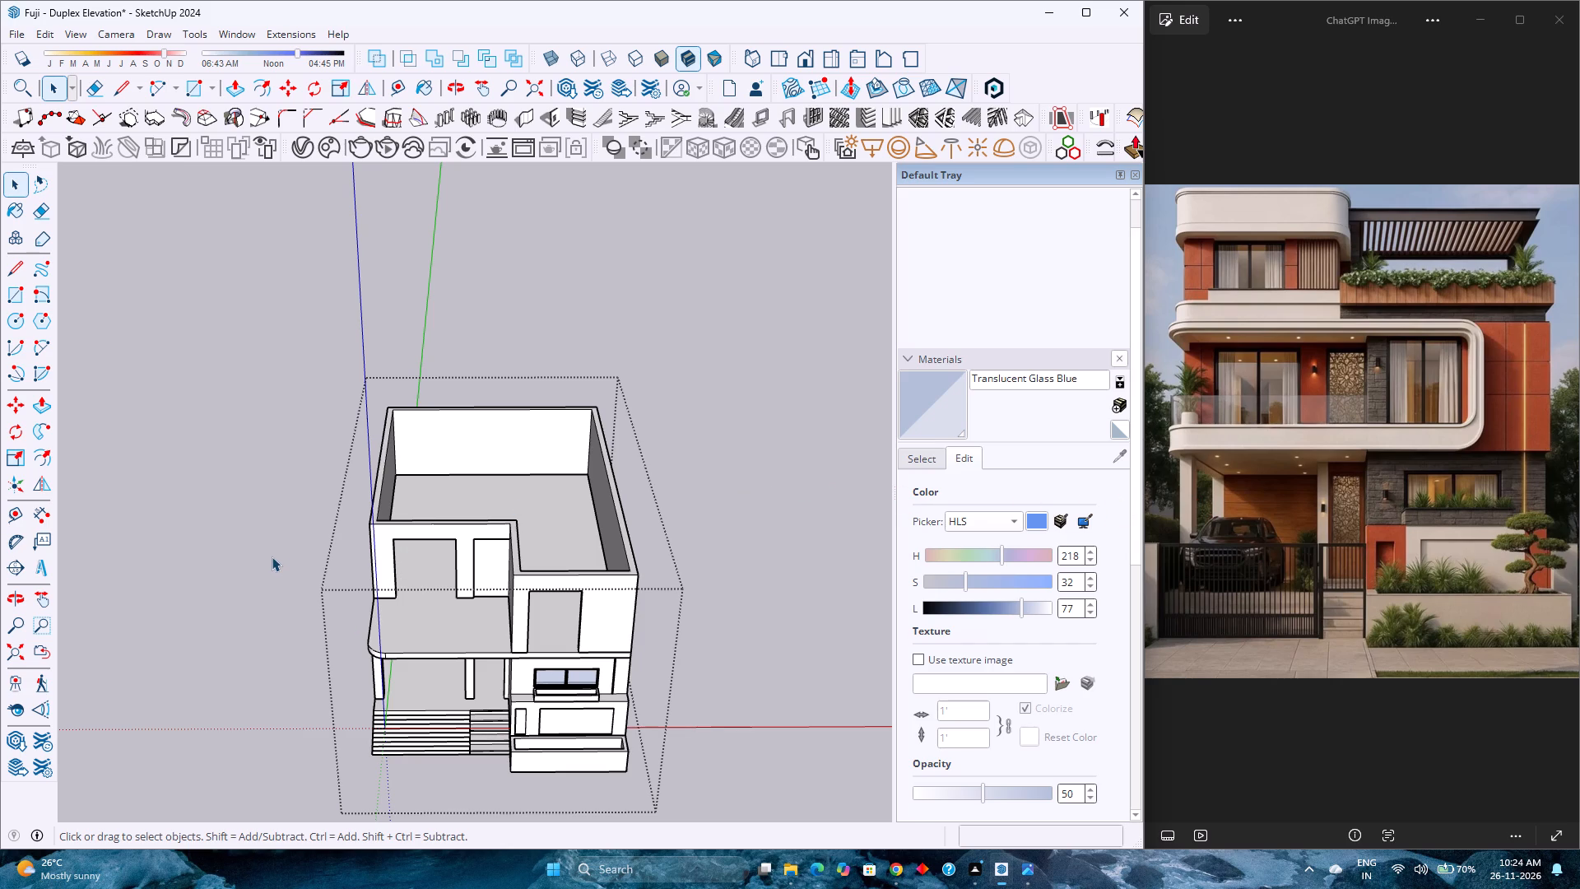
Examine the two-storey house model from above, from a low front angle and from both sides against the reference image.
{"action": "scroll", "coordinate": [304, 554], "scroll_direction": "down", "scroll_amount": 4}
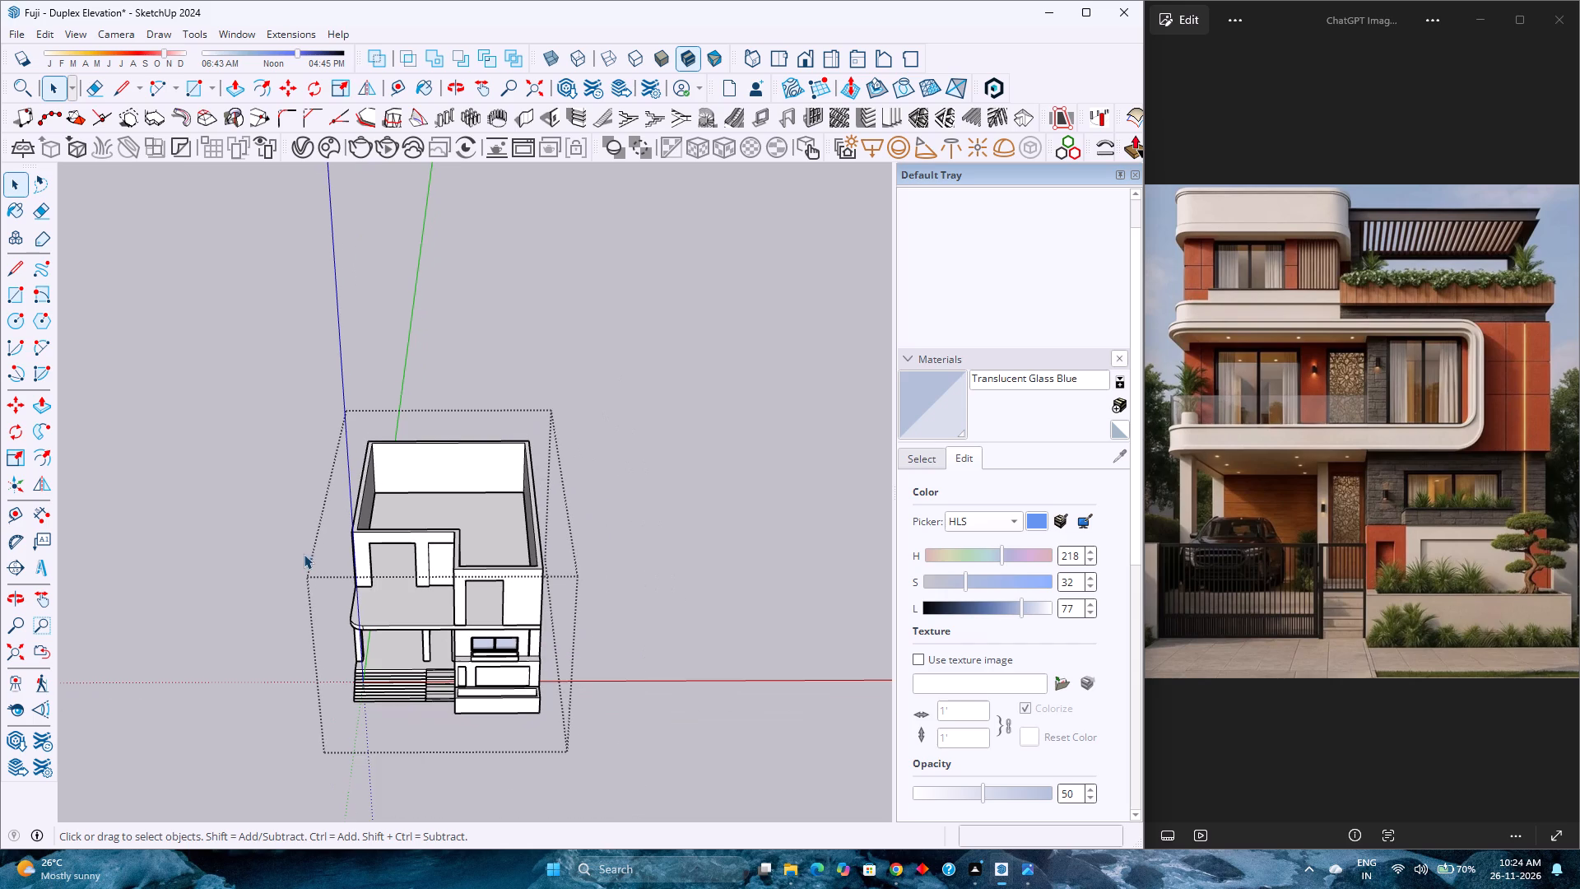
{"action": "scroll", "coordinate": [382, 646], "scroll_direction": "up", "scroll_amount": 5}
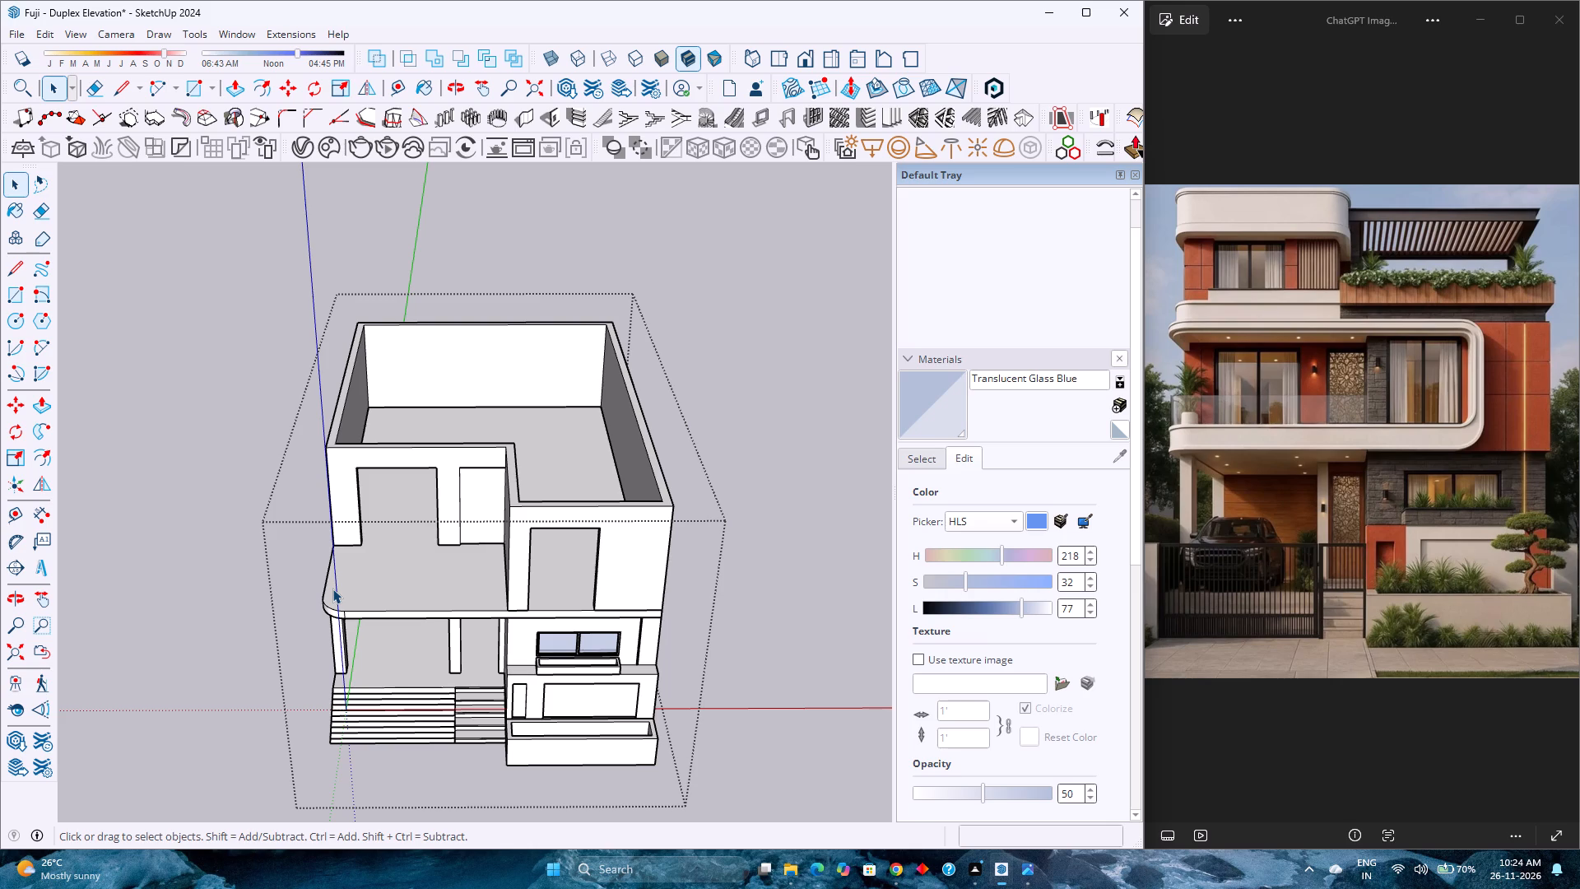
{"action": "scroll", "coordinate": [390, 556], "scroll_direction": "down", "scroll_amount": 3}
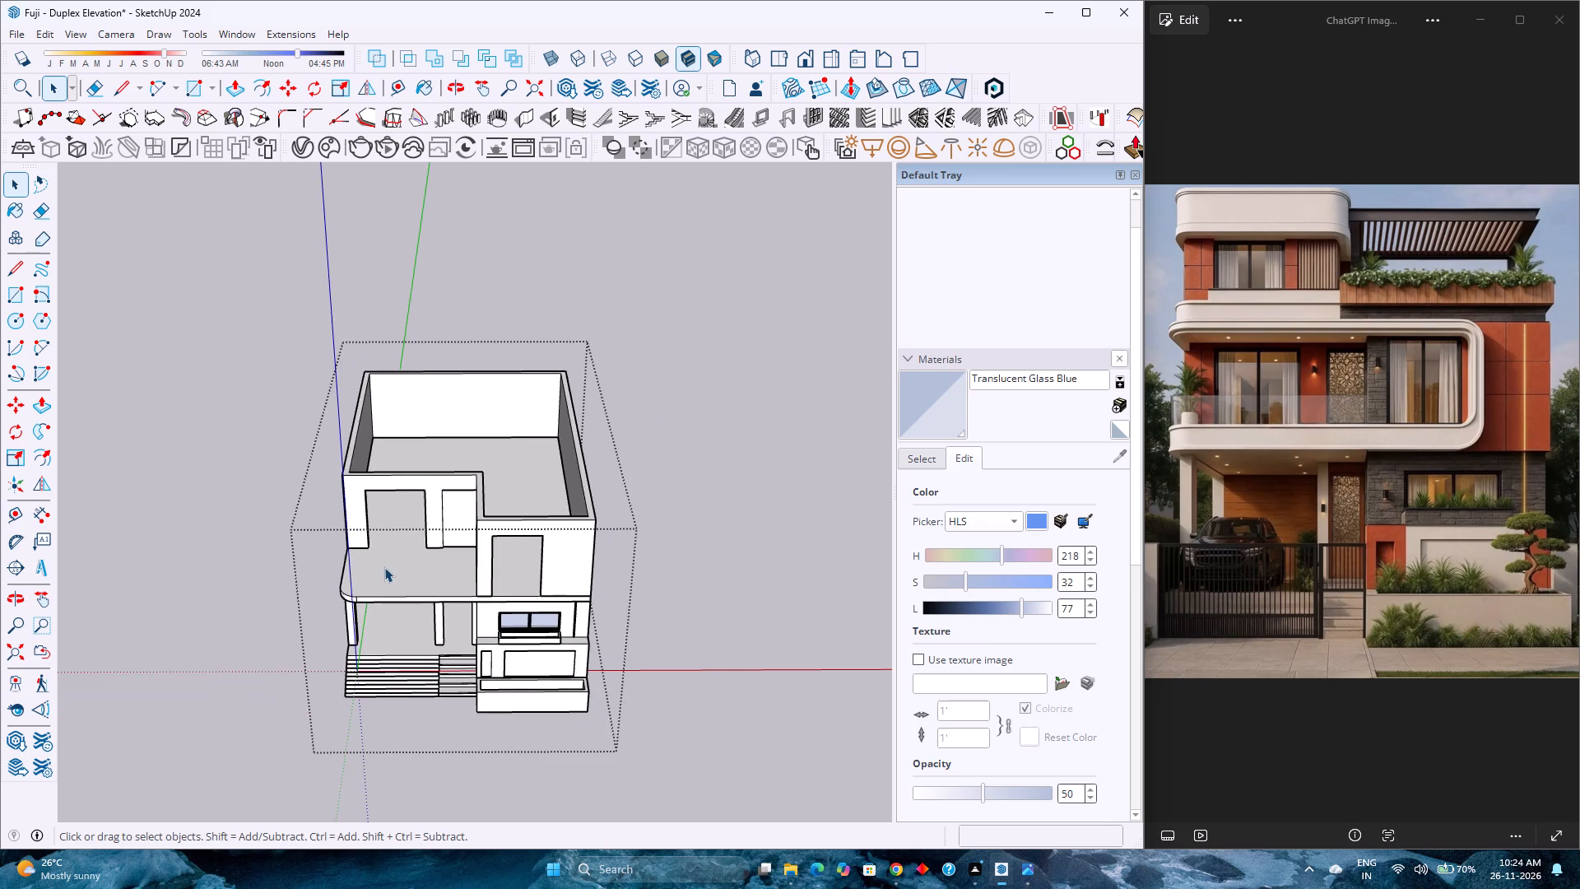
{"action": "middle_click_drag", "start_coordinate": [397, 559], "coordinate": [504, 520]}
{"action": "scroll", "coordinate": [504, 520], "scroll_direction": "up", "scroll_amount": 2}
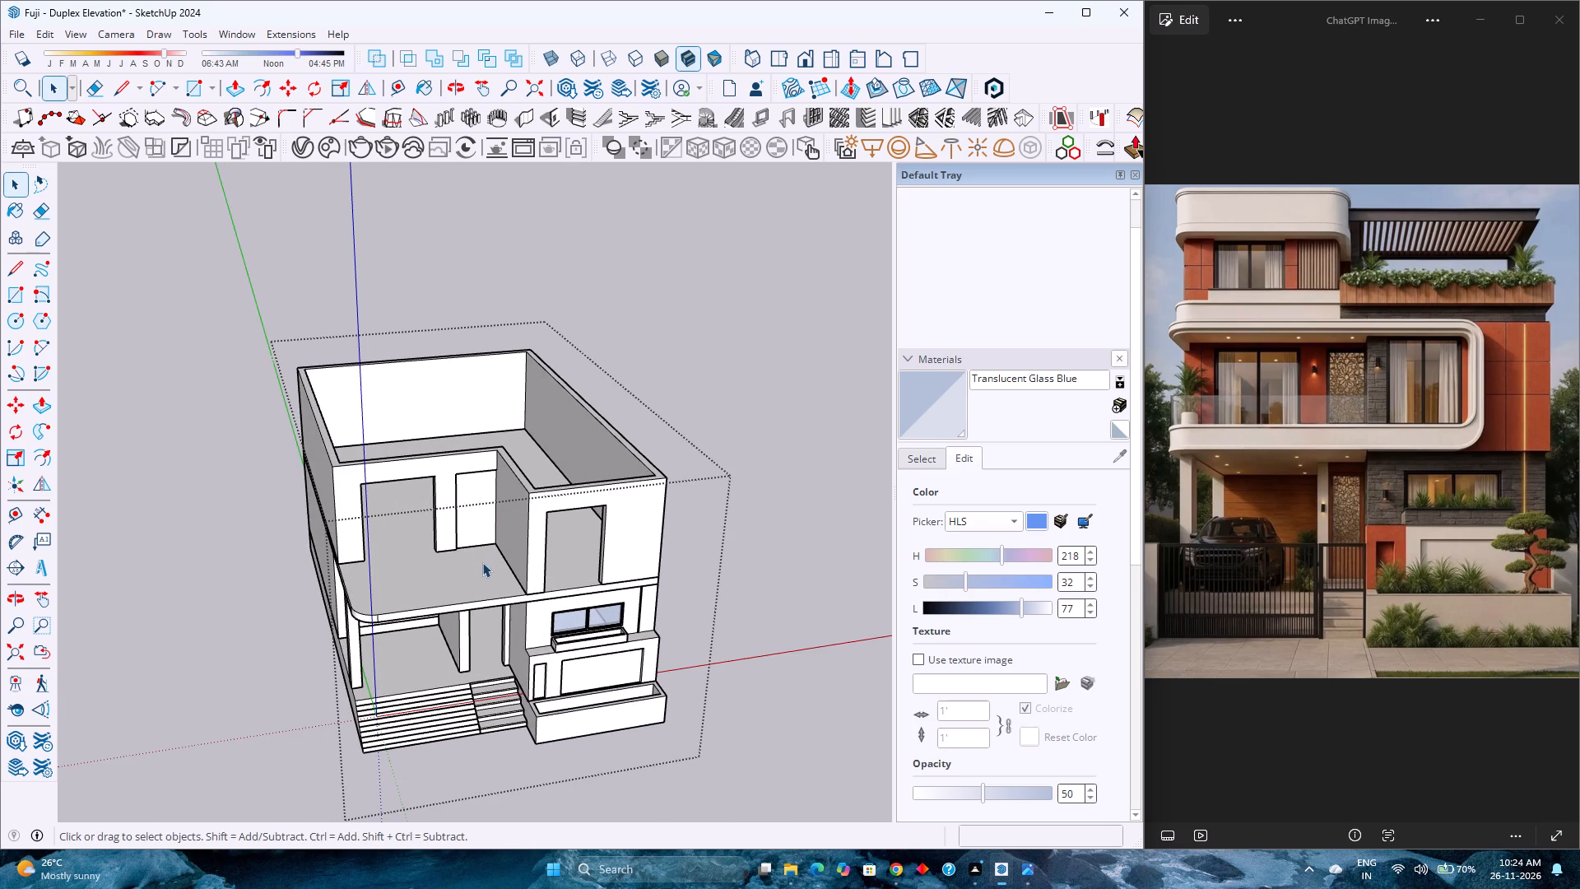
{"action": "scroll", "coordinate": [580, 576], "scroll_direction": "up", "scroll_amount": 4}
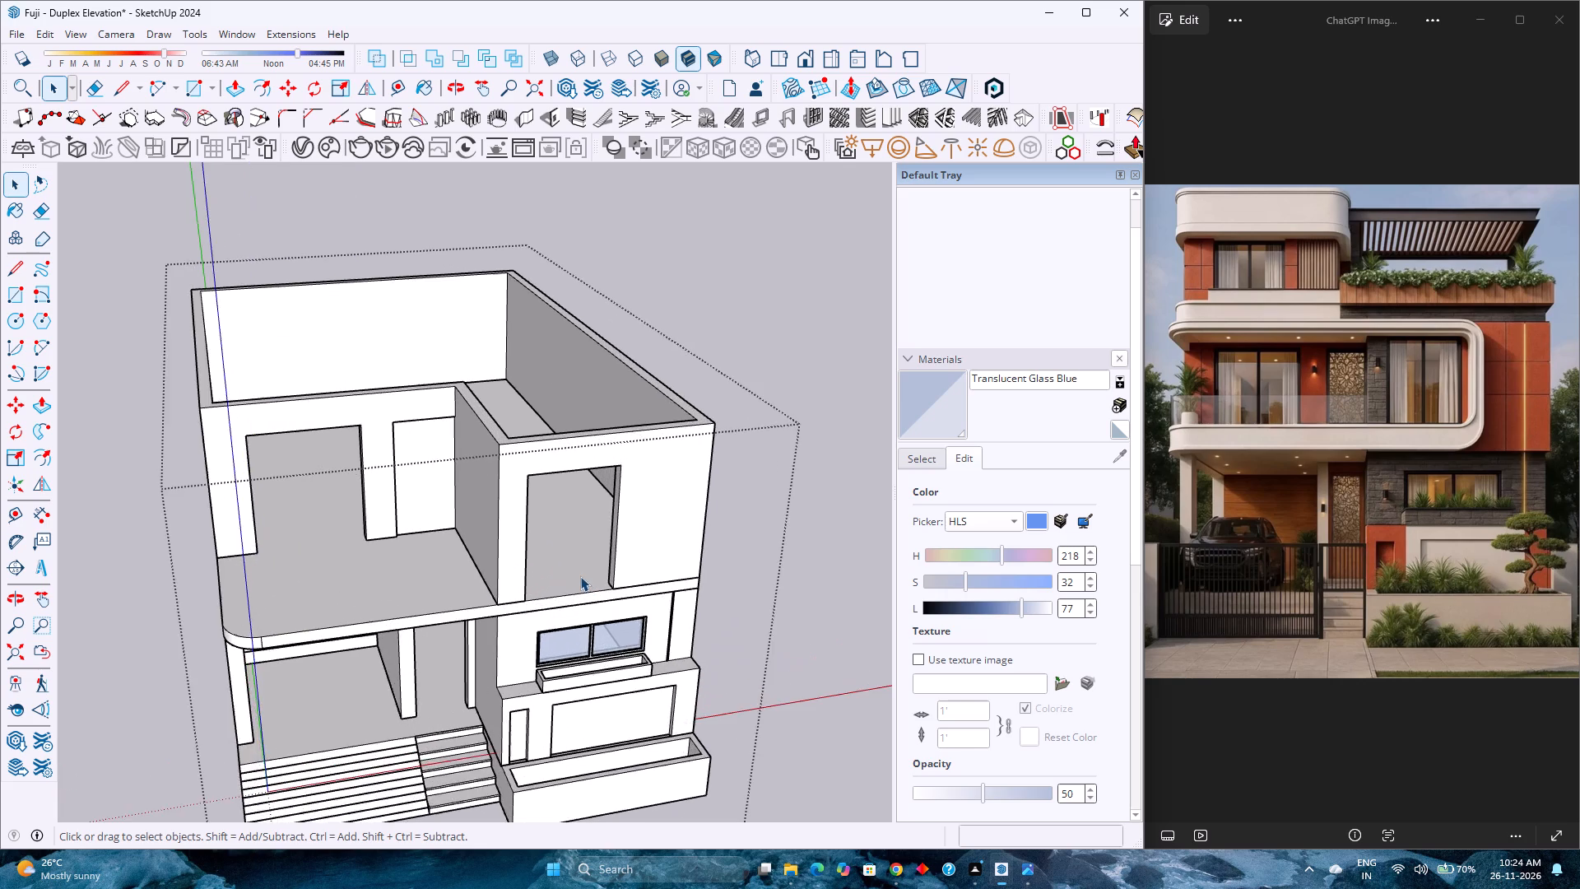
{"action": "scroll", "coordinate": [582, 576], "scroll_direction": "down", "scroll_amount": 4}
{"action": "middle_click_drag", "start_coordinate": [614, 603], "coordinate": [513, 505]}
{"action": "middle_click", "coordinate": [513, 505]}
{"action": "middle_click_drag", "start_coordinate": [508, 496], "coordinate": [504, 486]}
{"action": "scroll", "coordinate": [503, 481], "scroll_direction": "down", "scroll_amount": 1}
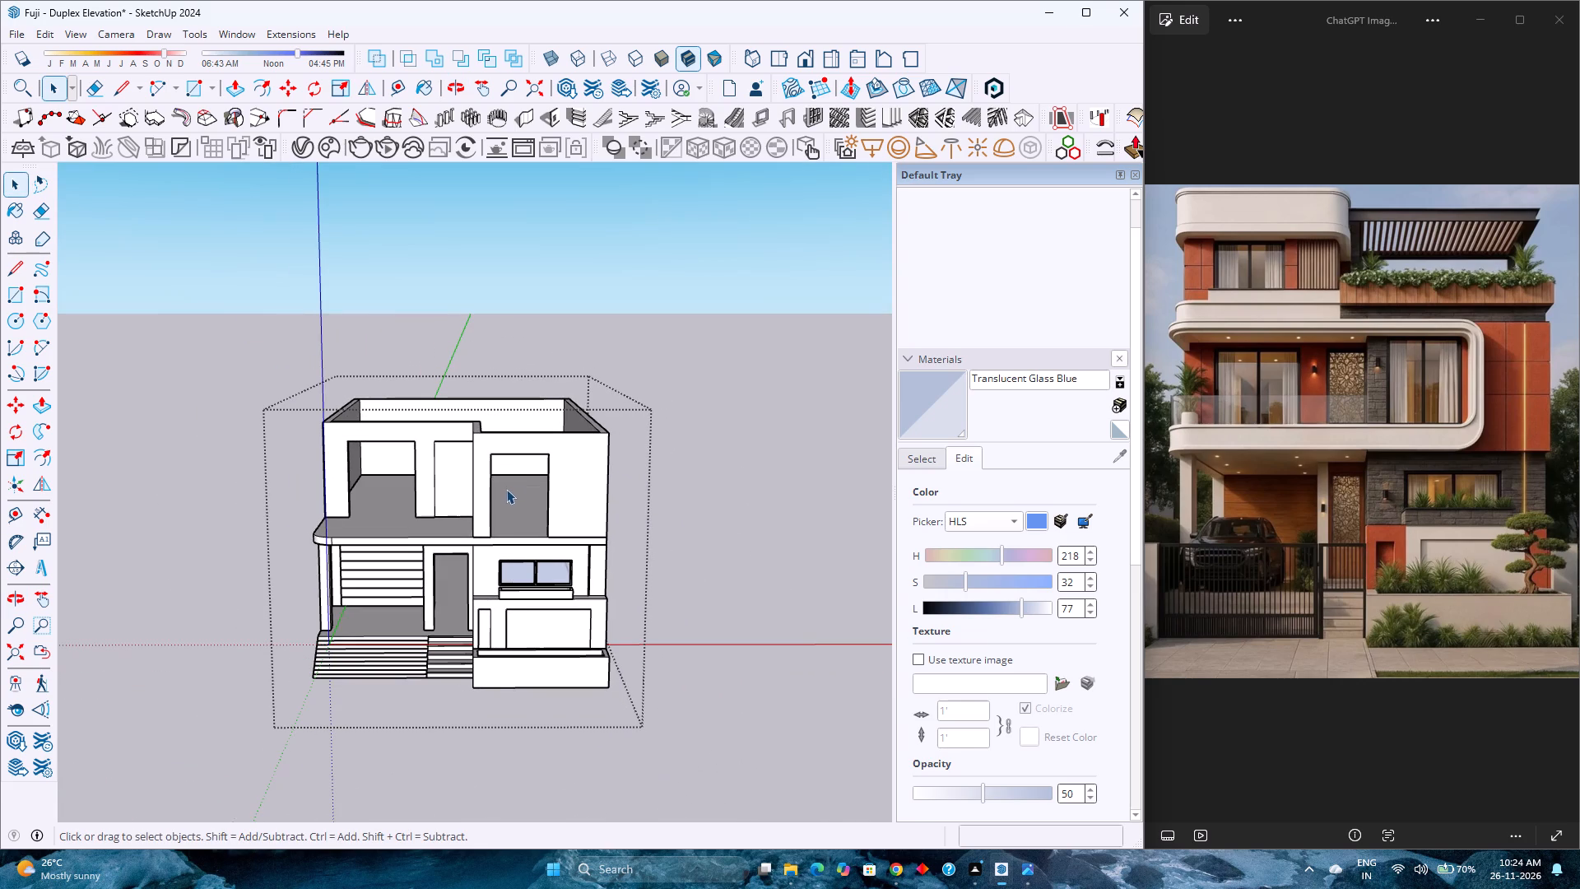
{"action": "scroll", "coordinate": [507, 489], "scroll_direction": "down", "scroll_amount": 3}
{"action": "middle_click_drag", "start_coordinate": [490, 603], "coordinate": [477, 475]}
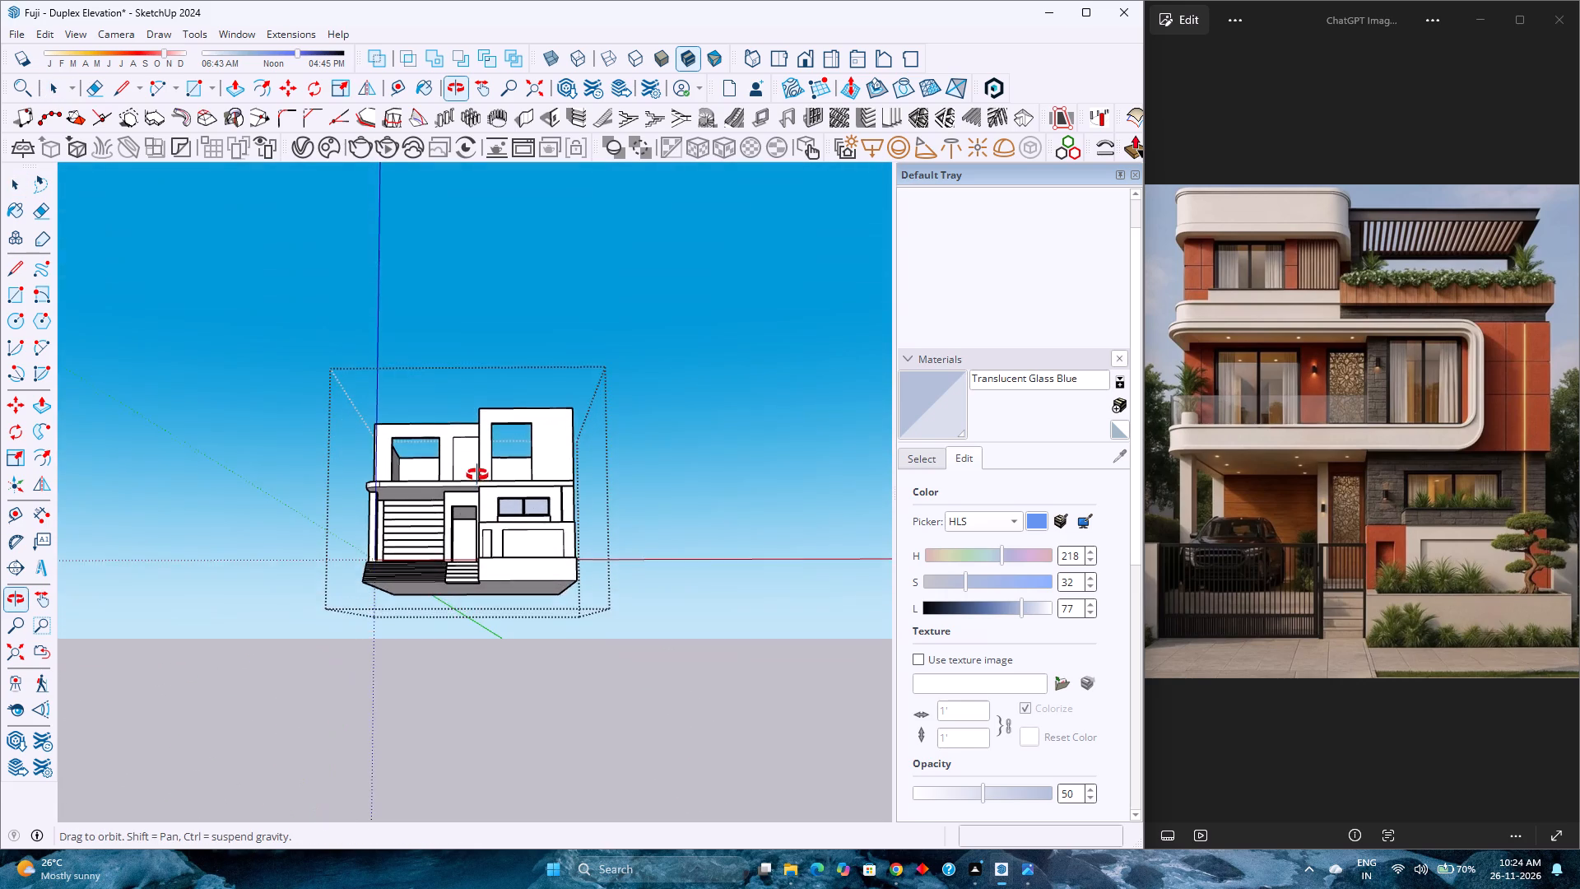
{"action": "middle_click_drag", "start_coordinate": [477, 475], "coordinate": [475, 487]}
{"action": "middle_click_drag", "start_coordinate": [474, 493], "coordinate": [417, 606]}
{"action": "middle_click_drag", "start_coordinate": [416, 606], "coordinate": [346, 611]}
{"action": "middle_click", "coordinate": [346, 611]}
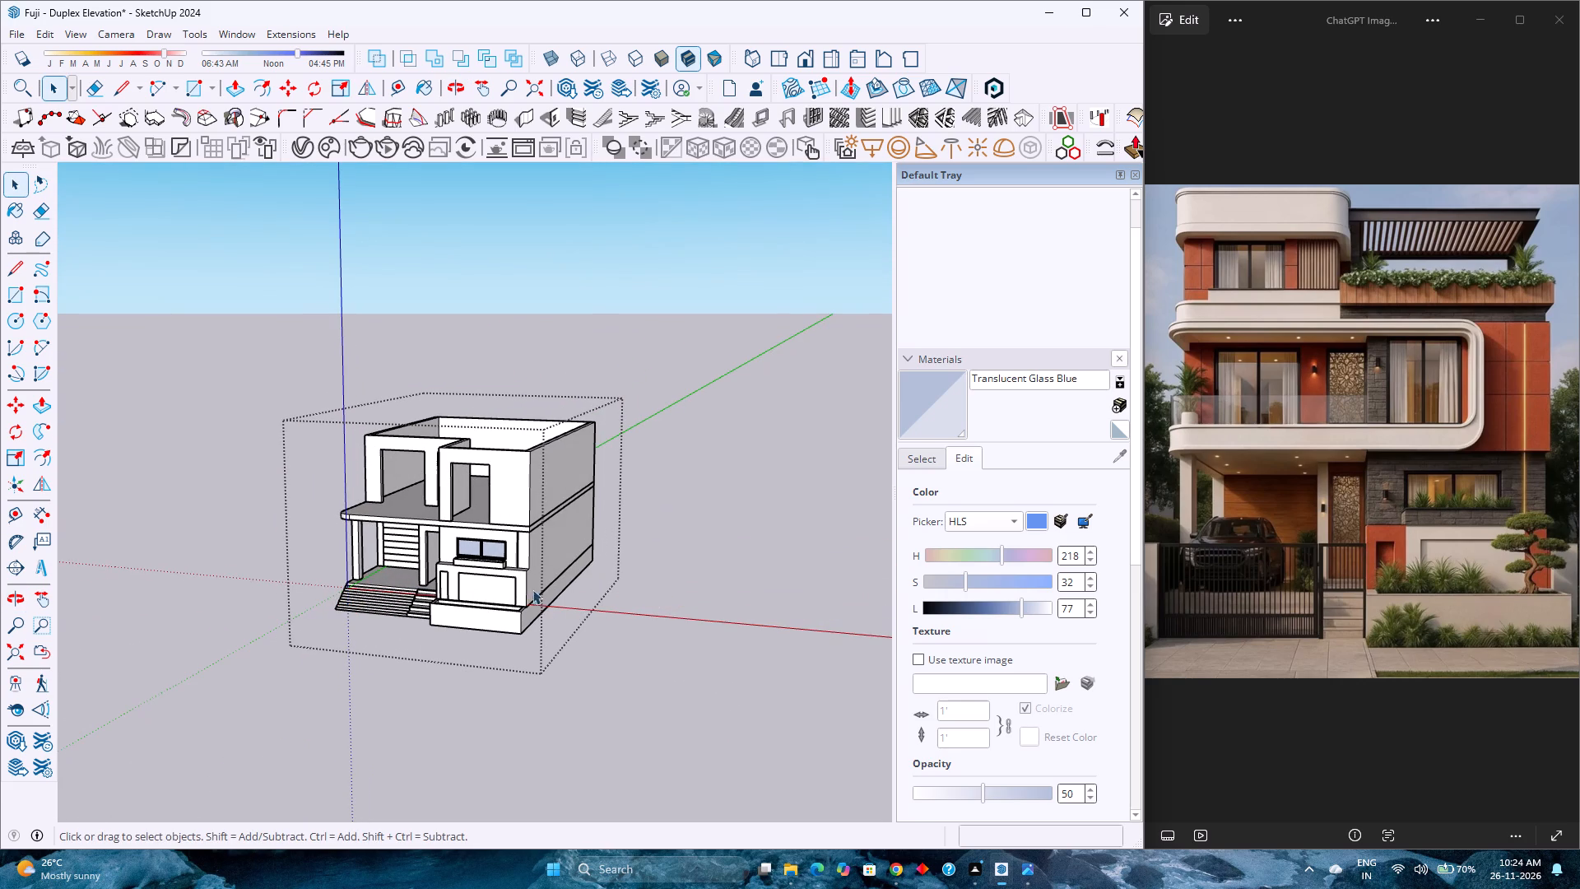
{"action": "scroll", "coordinate": [549, 583], "scroll_direction": "up", "scroll_amount": 3}
{"action": "scroll", "coordinate": [351, 547], "scroll_direction": "up", "scroll_amount": 4}
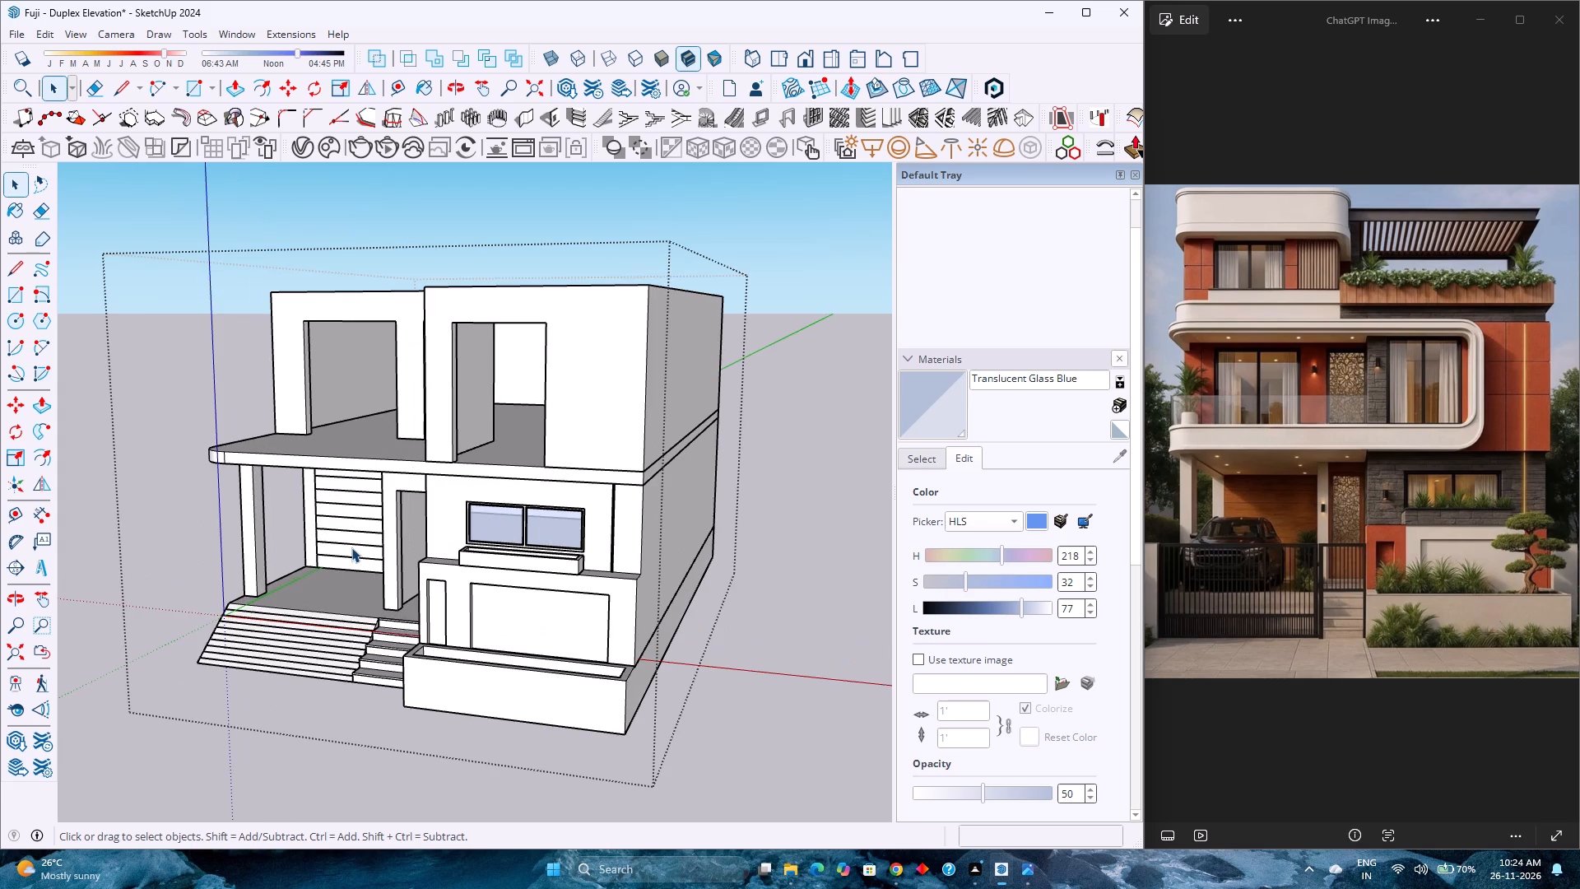
{"action": "scroll", "coordinate": [440, 593], "scroll_direction": "down", "scroll_amount": 3}
{"action": "middle_click_drag", "start_coordinate": [402, 598], "coordinate": [653, 584]}
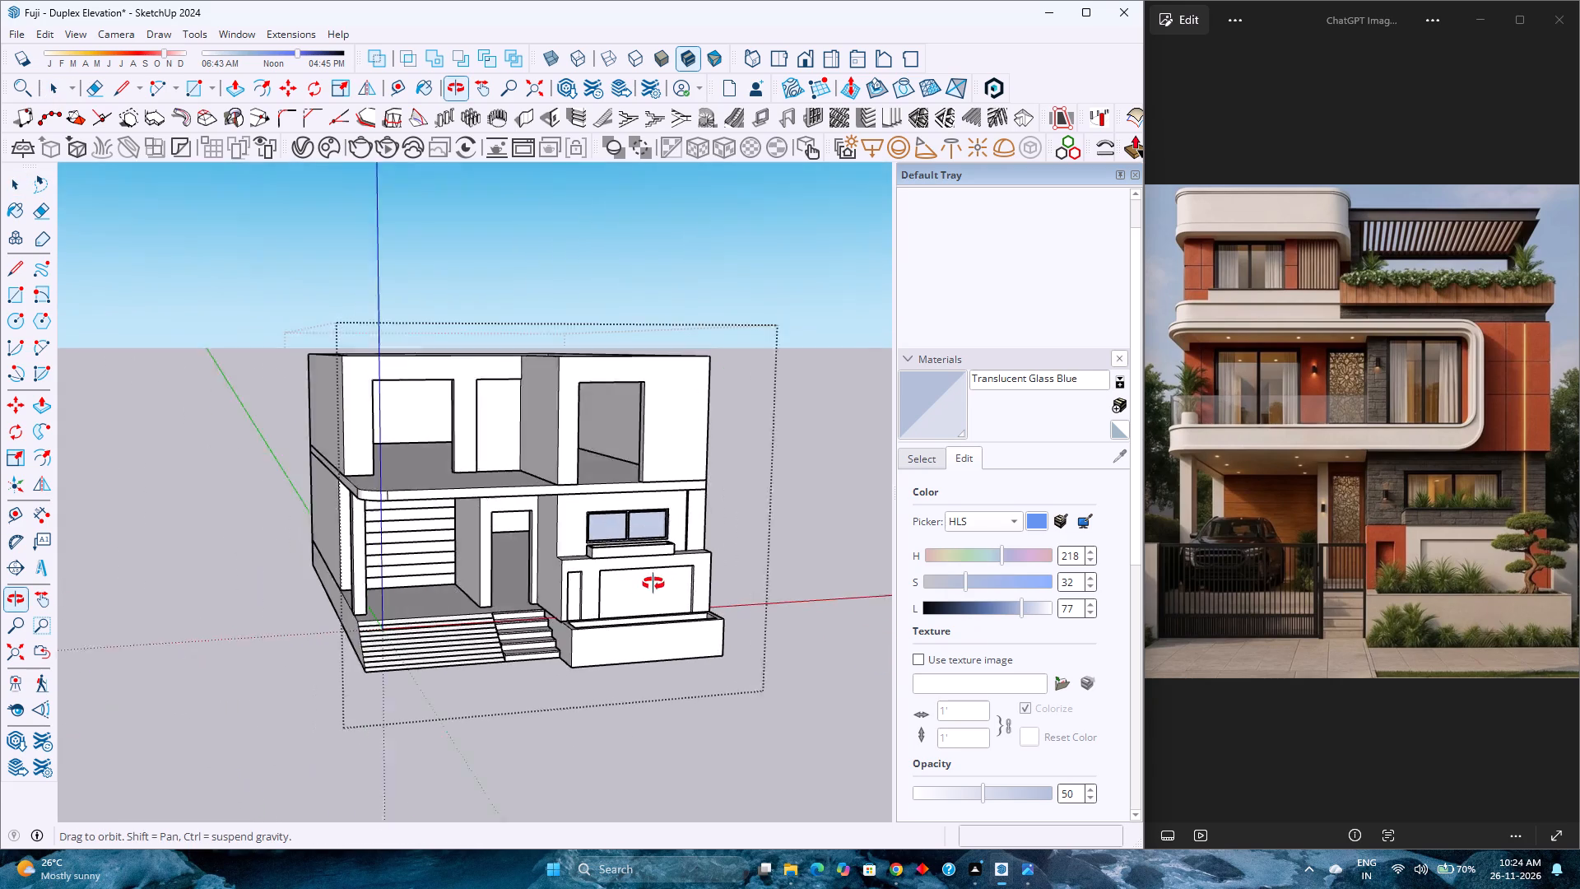
{"action": "middle_click_drag", "start_coordinate": [653, 584], "coordinate": [776, 575]}
{"action": "middle_click", "coordinate": [776, 575]}
{"action": "scroll", "coordinate": [358, 575], "scroll_direction": "down", "scroll_amount": 3}
{"action": "middle_click_drag", "start_coordinate": [469, 620], "coordinate": [181, 589]}
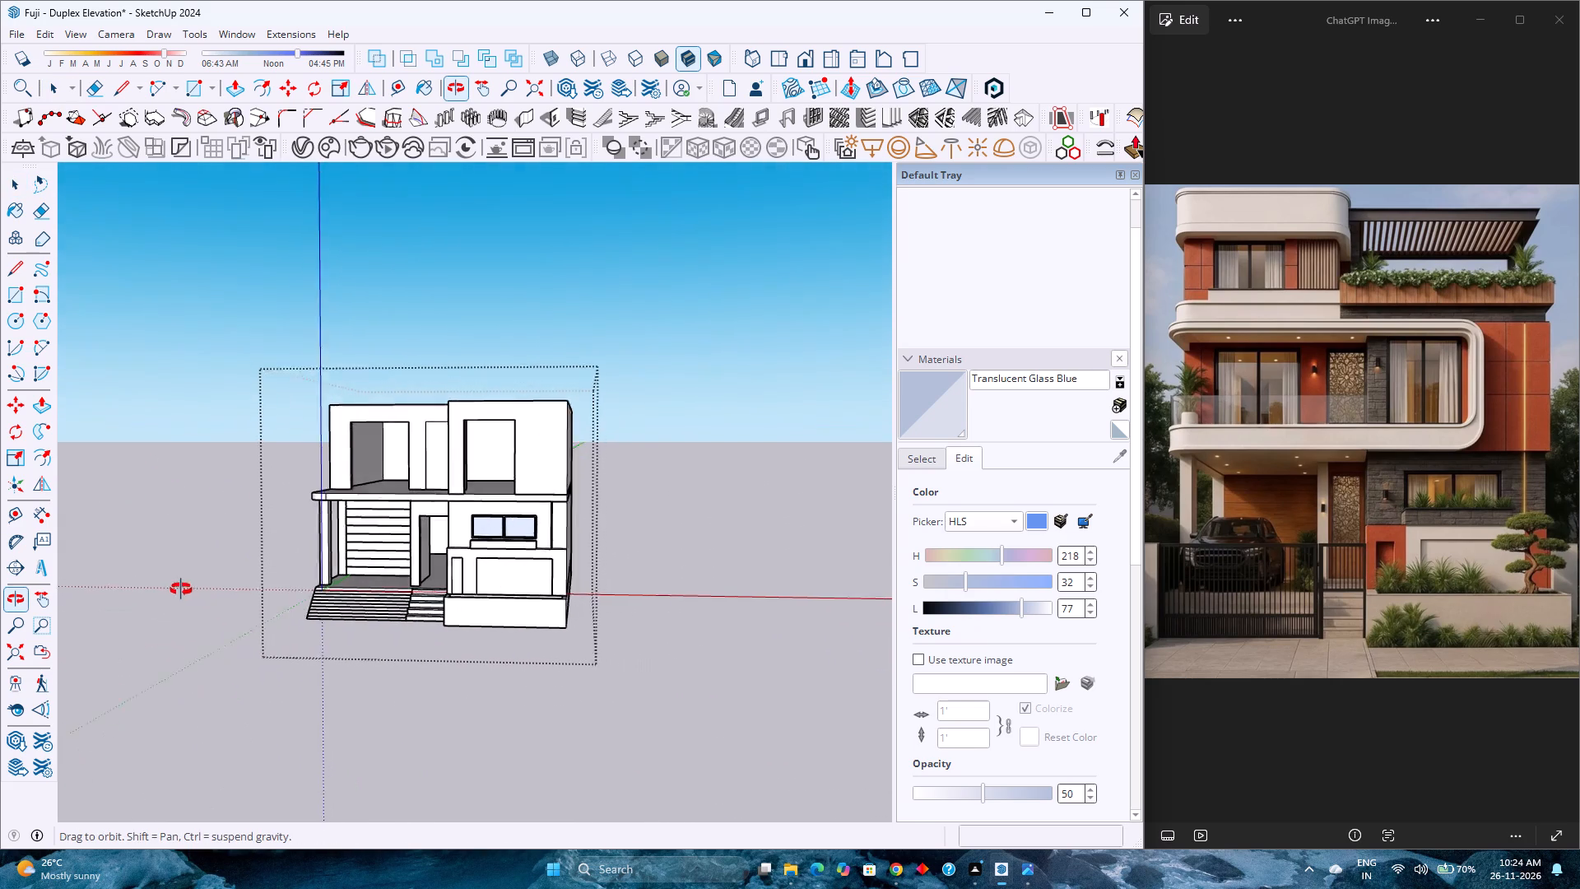
{"action": "middle_click_drag", "start_coordinate": [181, 589], "coordinate": [174, 586]}
{"action": "scroll", "coordinate": [465, 555], "scroll_direction": "up", "scroll_amount": 3}
{"action": "scroll", "coordinate": [465, 555], "scroll_direction": "down", "scroll_amount": 2}
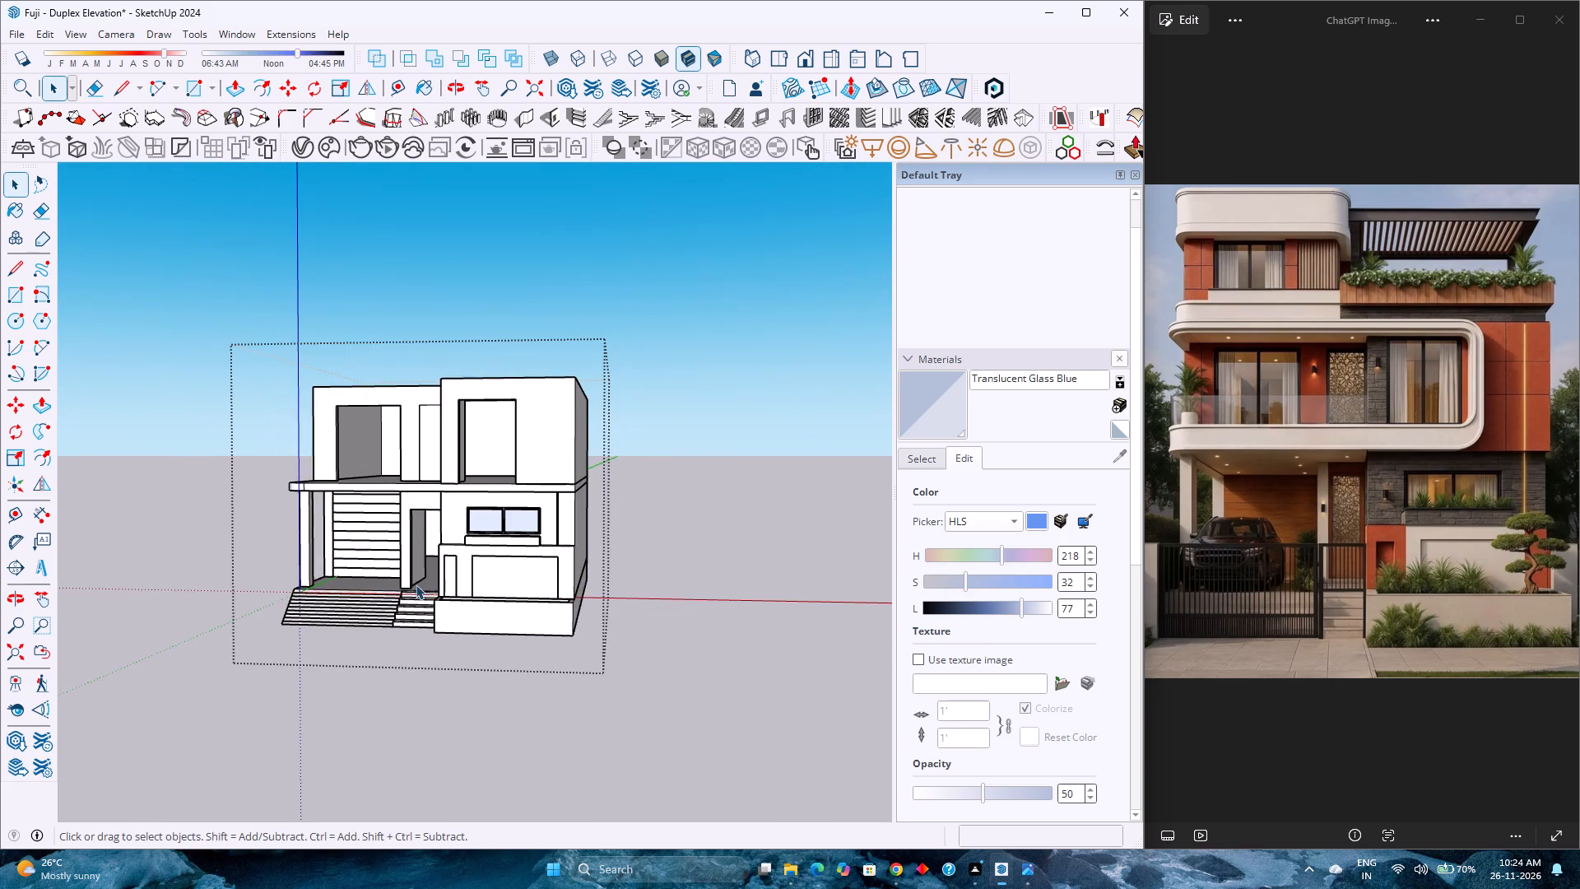
{"action": "middle_click_drag", "start_coordinate": [416, 584], "coordinate": [407, 572]}
{"action": "middle_click", "coordinate": [407, 572]}
{"action": "scroll", "coordinate": [520, 576], "scroll_direction": "down", "scroll_amount": 5}
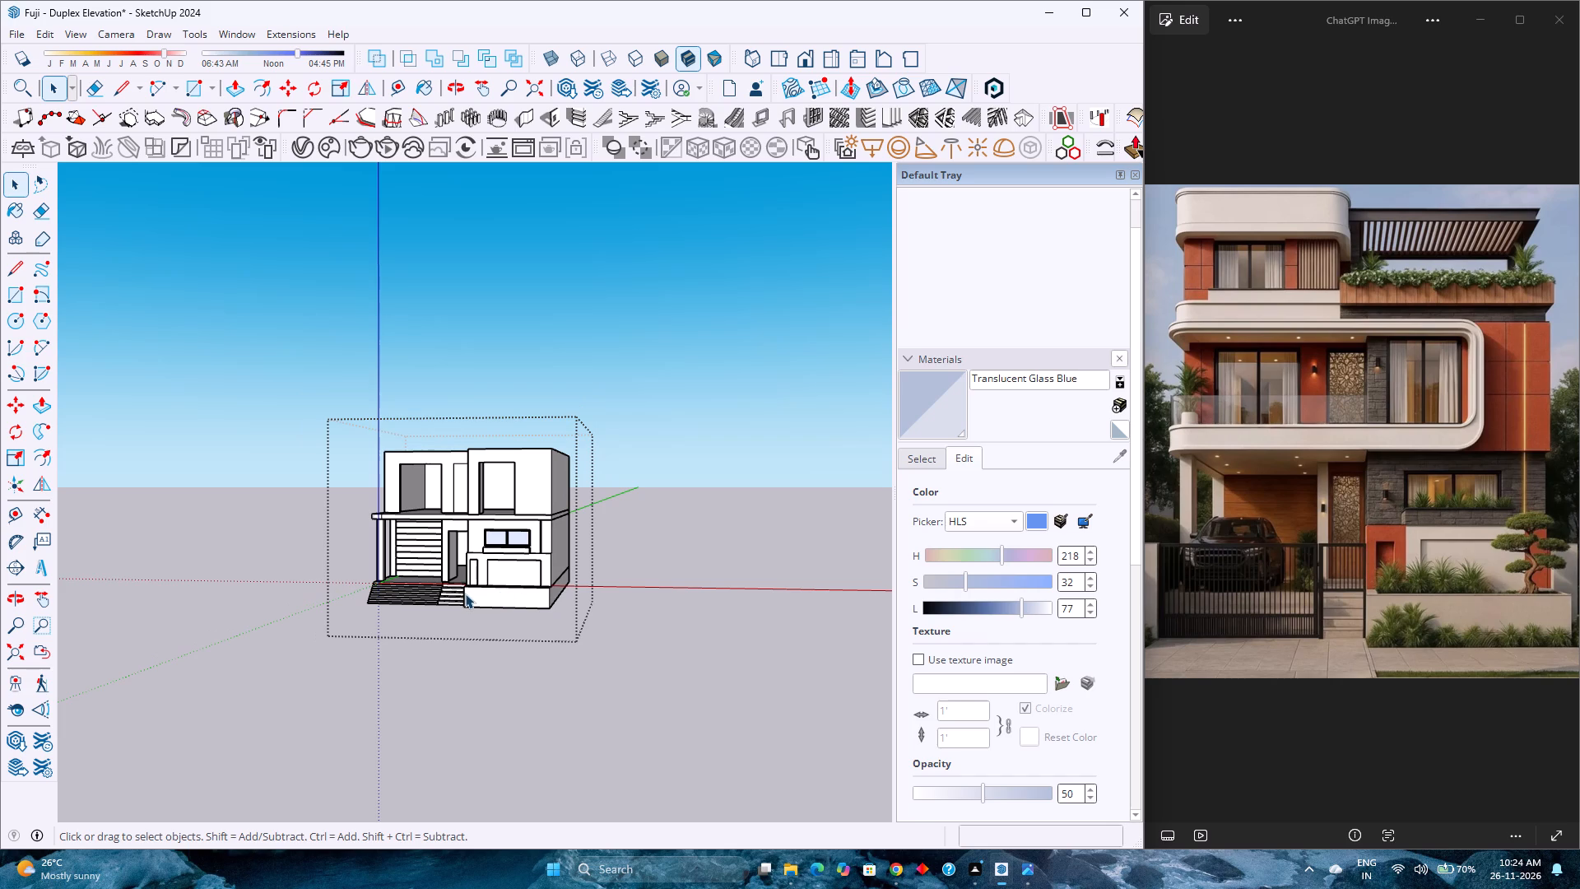
Examine the house's proportions in the standard front view and along its right side wall.
{"action": "left_click", "coordinate": [813, 58]}
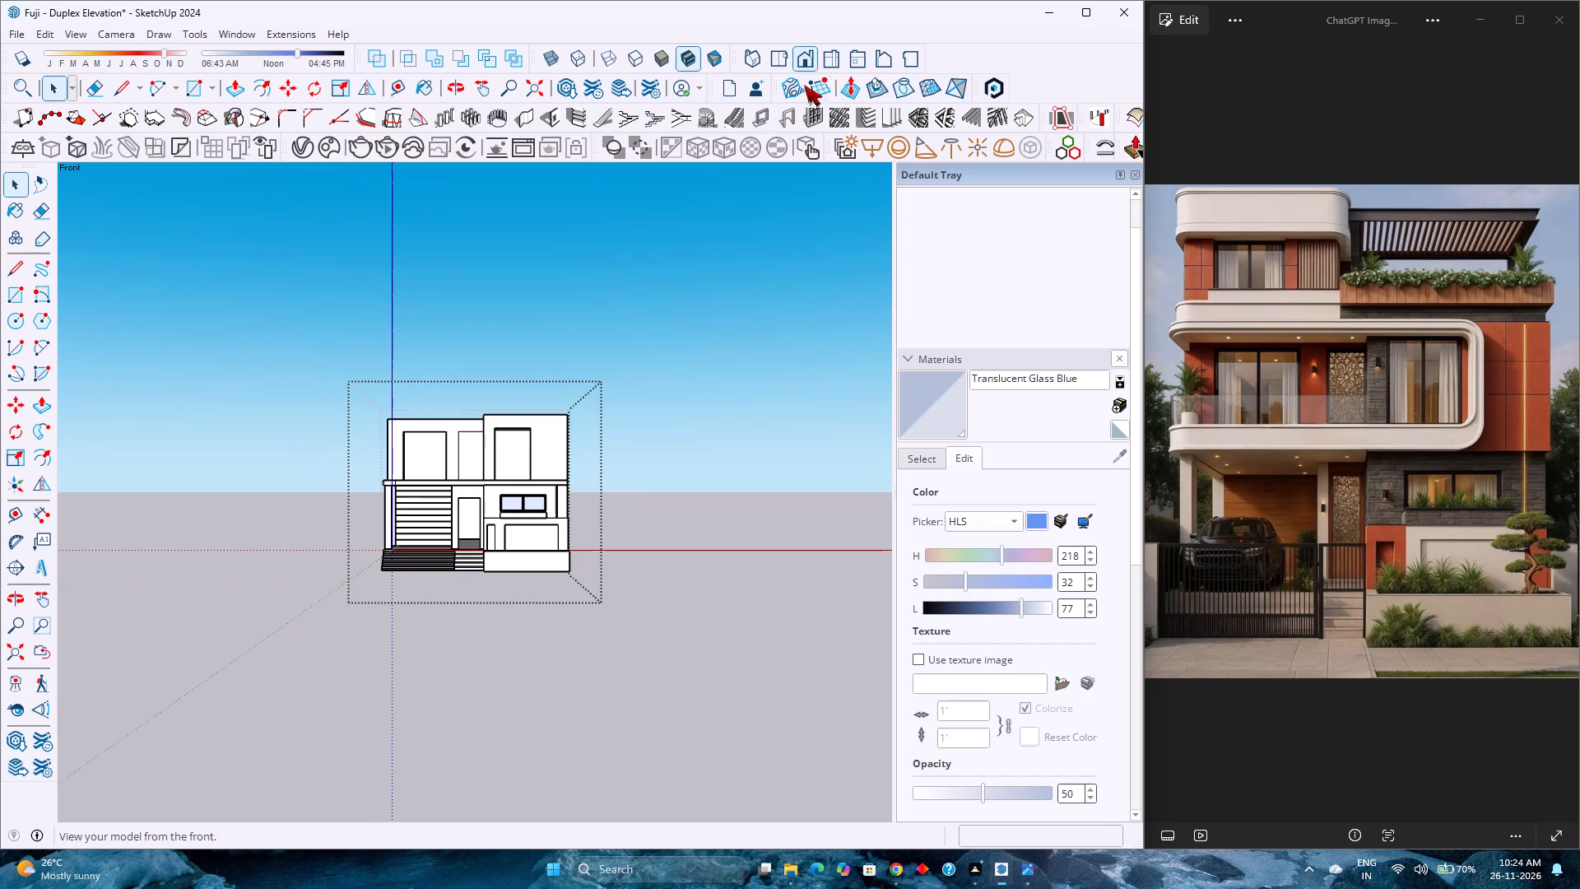
{"action": "scroll", "coordinate": [467, 475], "scroll_direction": "up", "scroll_amount": 5}
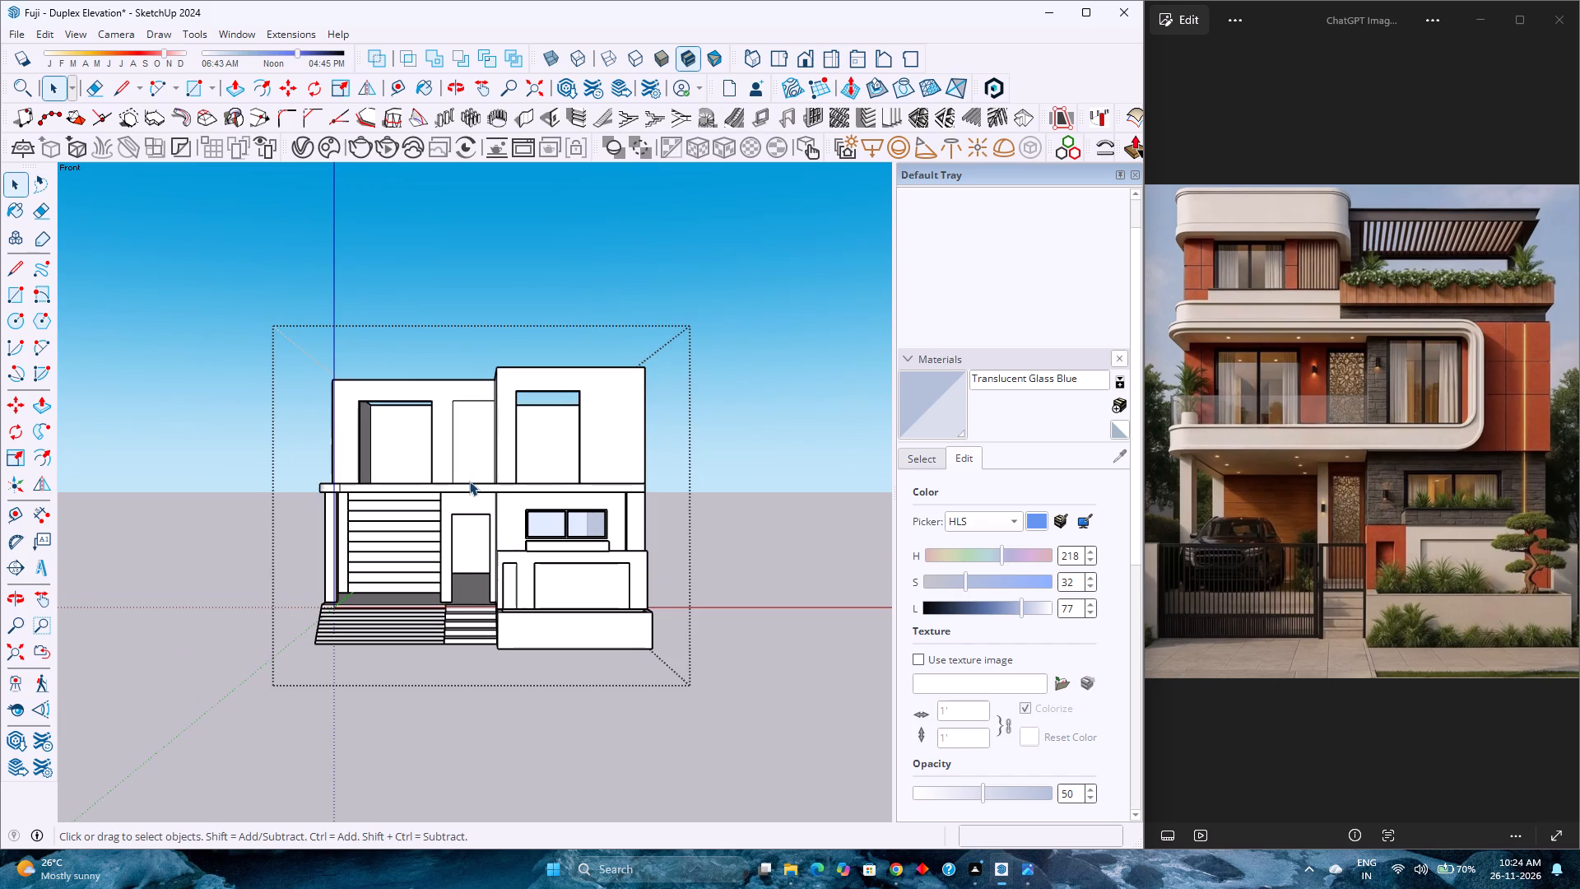
{"action": "scroll", "coordinate": [491, 512], "scroll_direction": "up", "scroll_amount": 1}
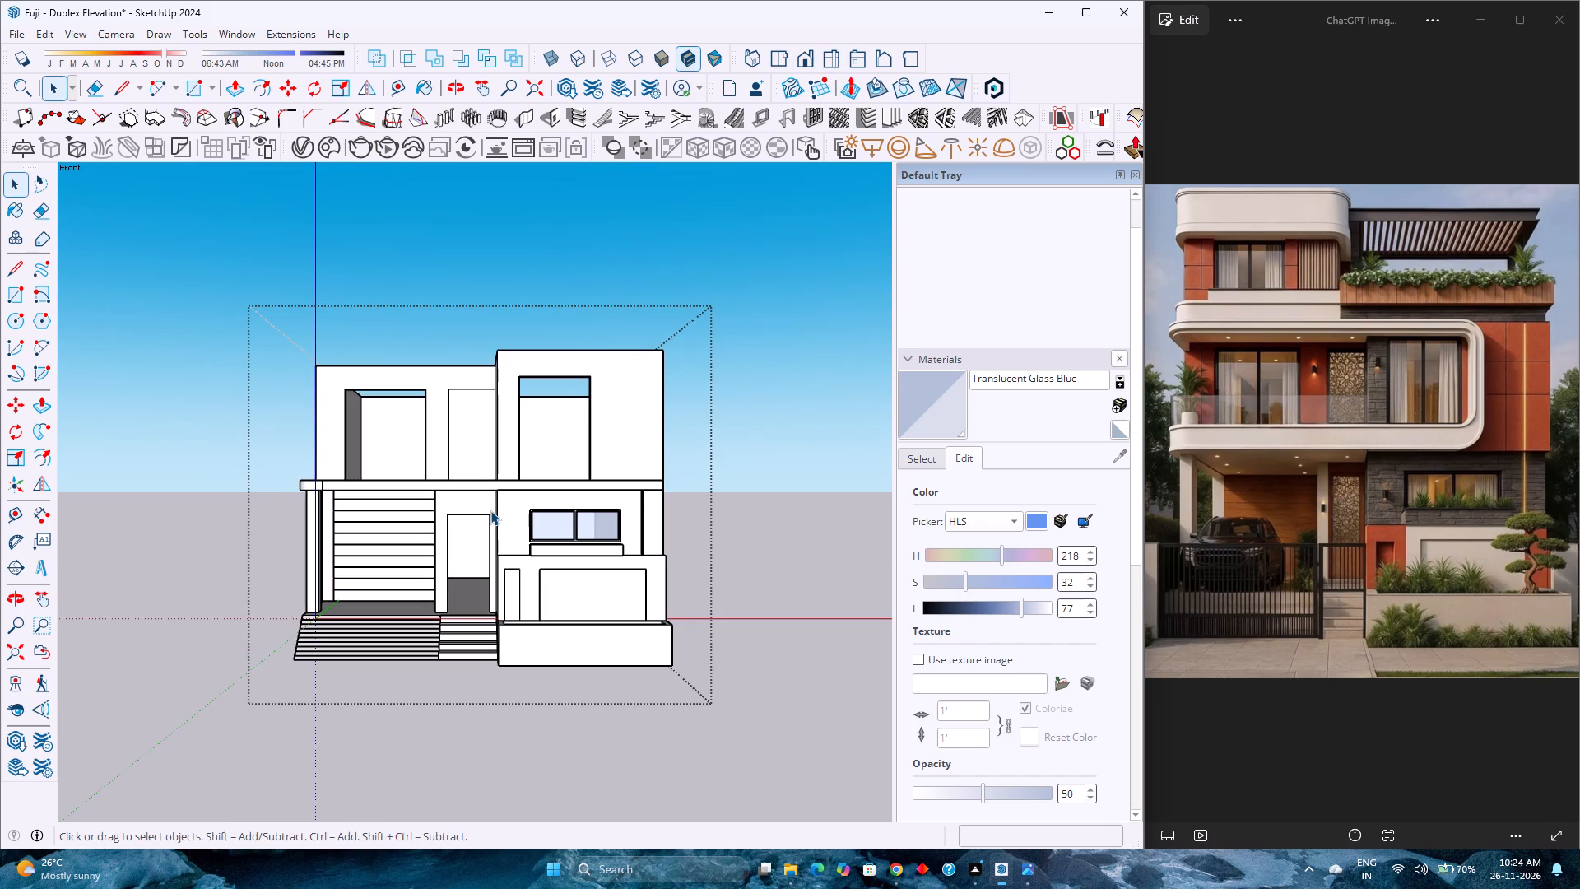
{"action": "scroll", "coordinate": [490, 510], "scroll_direction": "down", "scroll_amount": 1}
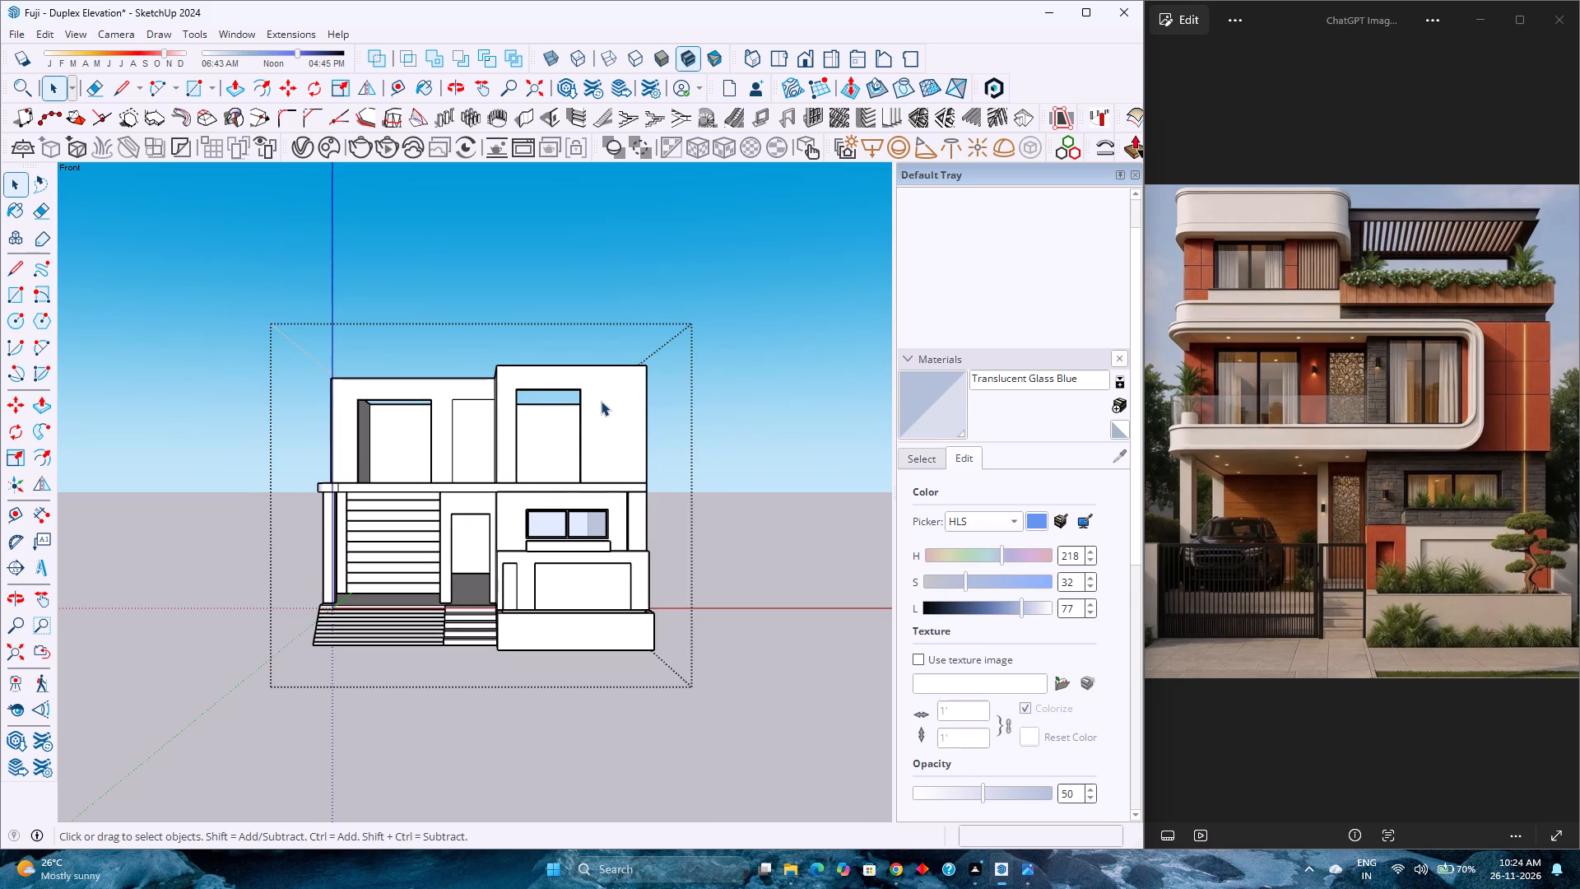
{"action": "middle_click_drag", "start_coordinate": [555, 444], "coordinate": [291, 495]}
{"action": "middle_click", "coordinate": [291, 495]}
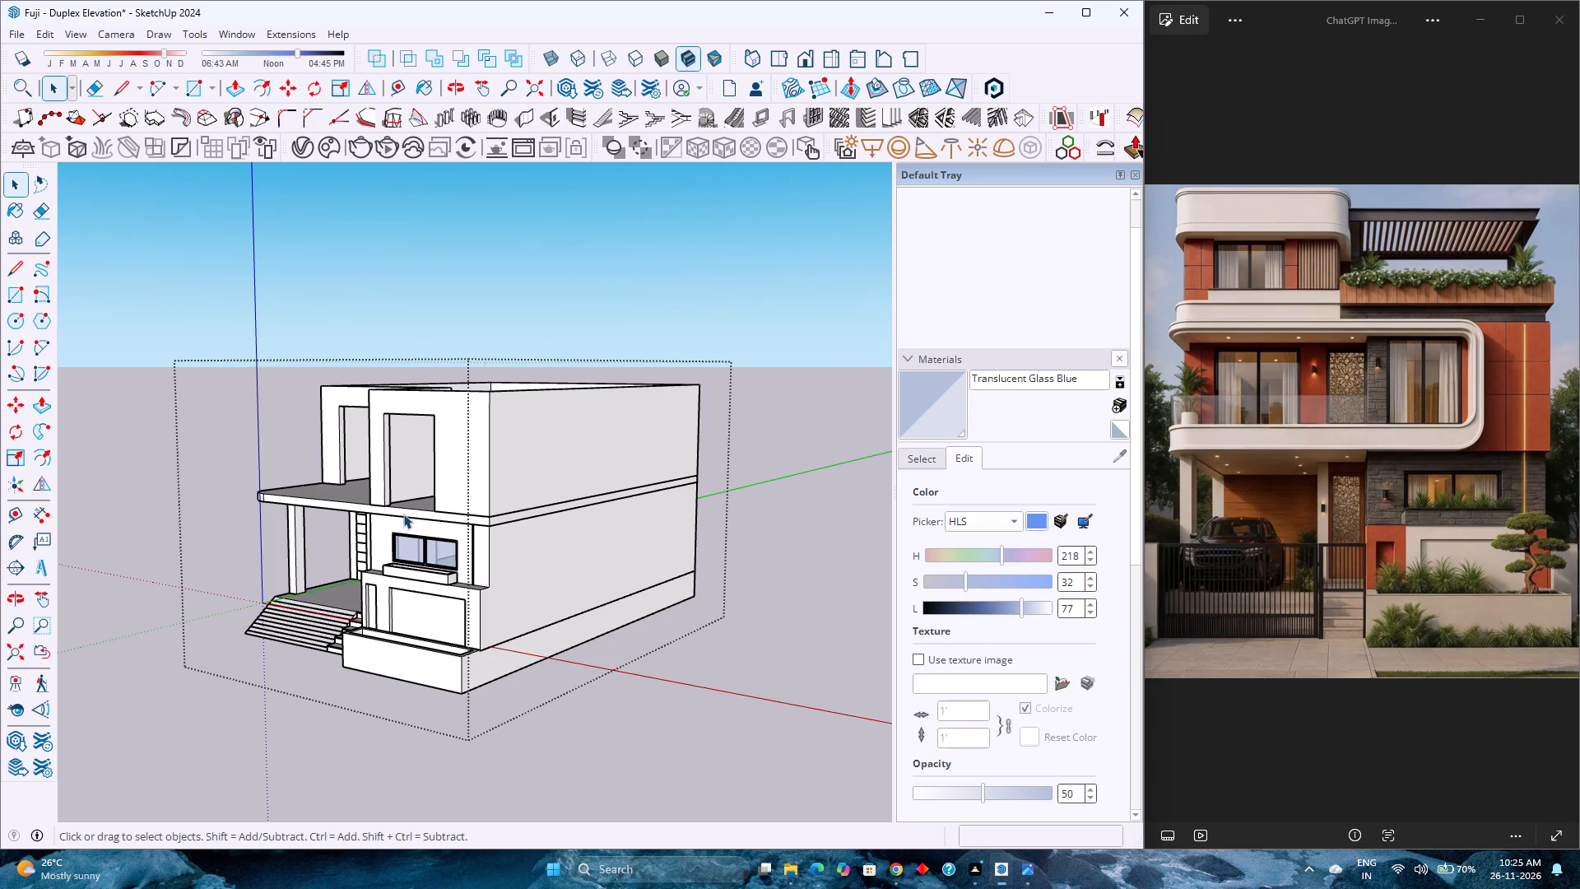
{"action": "scroll", "coordinate": [488, 581], "scroll_direction": "down", "scroll_amount": 3}
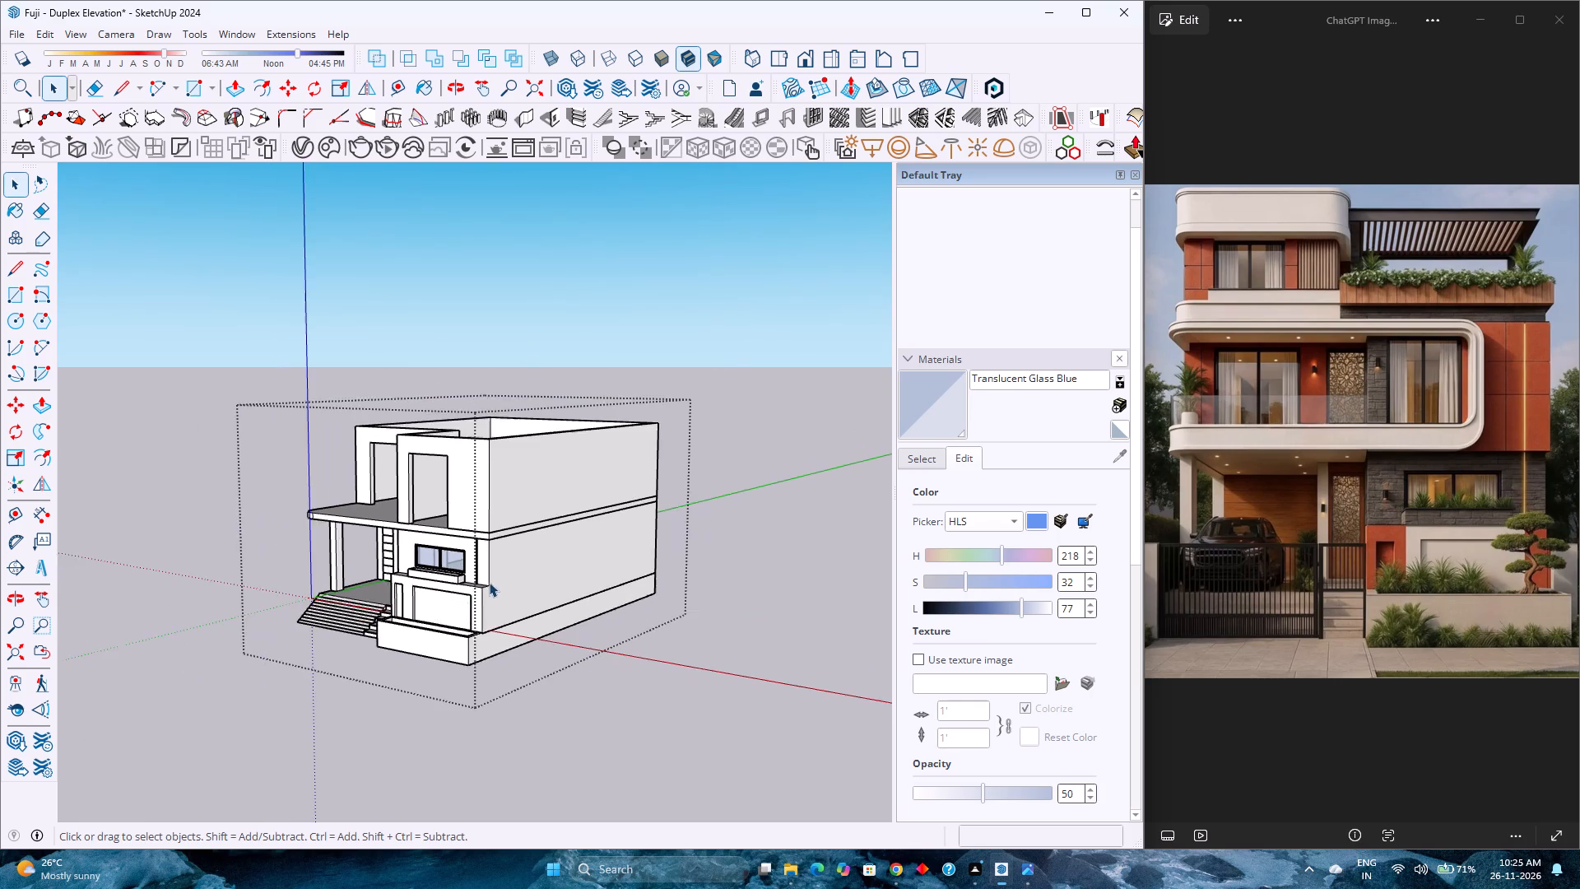
{"action": "middle_click_drag", "start_coordinate": [444, 596], "coordinate": [700, 501]}
{"action": "scroll", "coordinate": [610, 544], "scroll_direction": "up", "scroll_amount": 1}
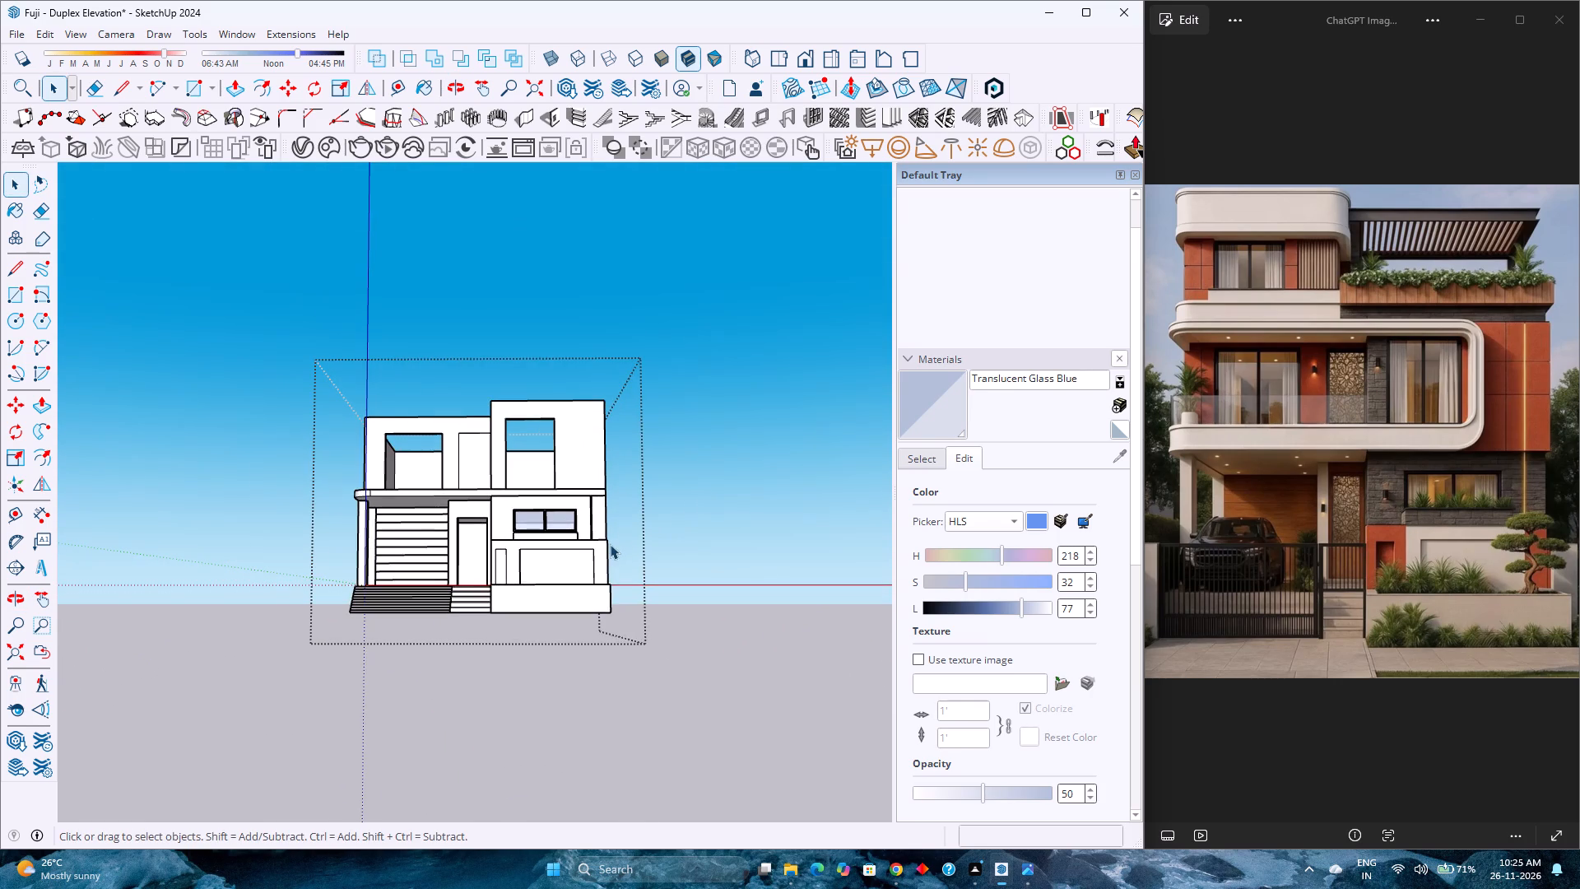
{"action": "scroll", "coordinate": [610, 544], "scroll_direction": "up", "scroll_amount": 2}
{"action": "scroll", "coordinate": [609, 544], "scroll_direction": "down", "scroll_amount": 2}
{"action": "middle_click_drag", "start_coordinate": [602, 551], "coordinate": [380, 690]}
{"action": "middle_click_drag", "start_coordinate": [369, 694], "coordinate": [212, 717]}
{"action": "scroll", "coordinate": [516, 622], "scroll_direction": "up", "scroll_amount": 1}
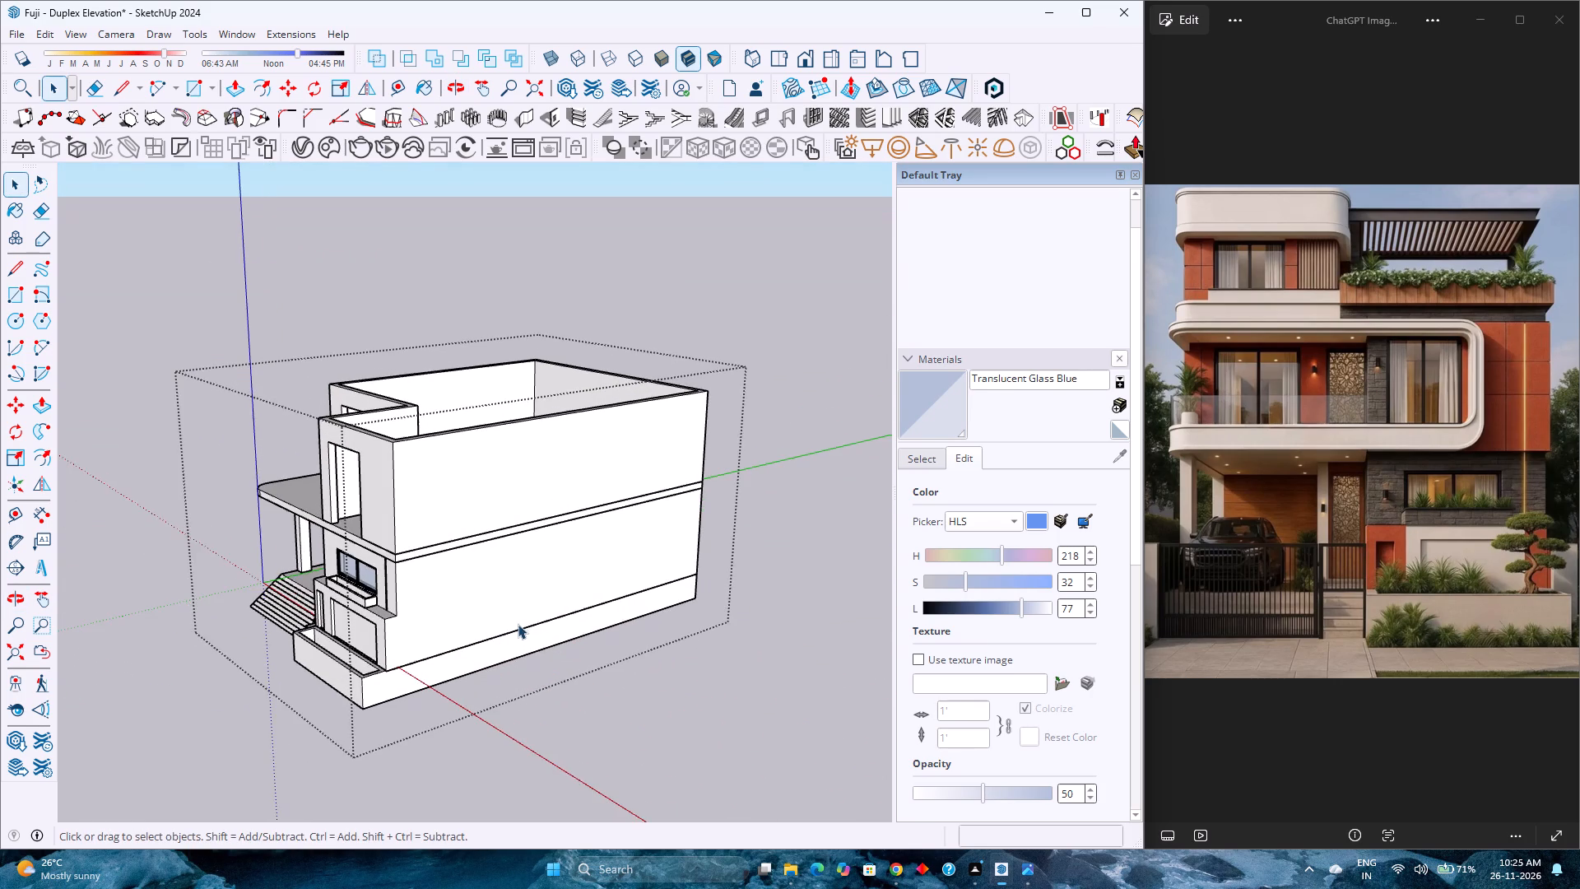
Move the whole house group up the vertical axis about 2' 7" so its base meets the red axis.
{"action": "left_click", "coordinate": [566, 700]}
{"action": "left_click", "coordinate": [504, 621]}
{"action": "middle_click_drag", "start_coordinate": [439, 601], "coordinate": [850, 474]}
{"action": "middle_click", "coordinate": [846, 476]}
{"action": "middle_click", "coordinate": [846, 476]}
{"action": "left_click", "coordinate": [286, 91]}
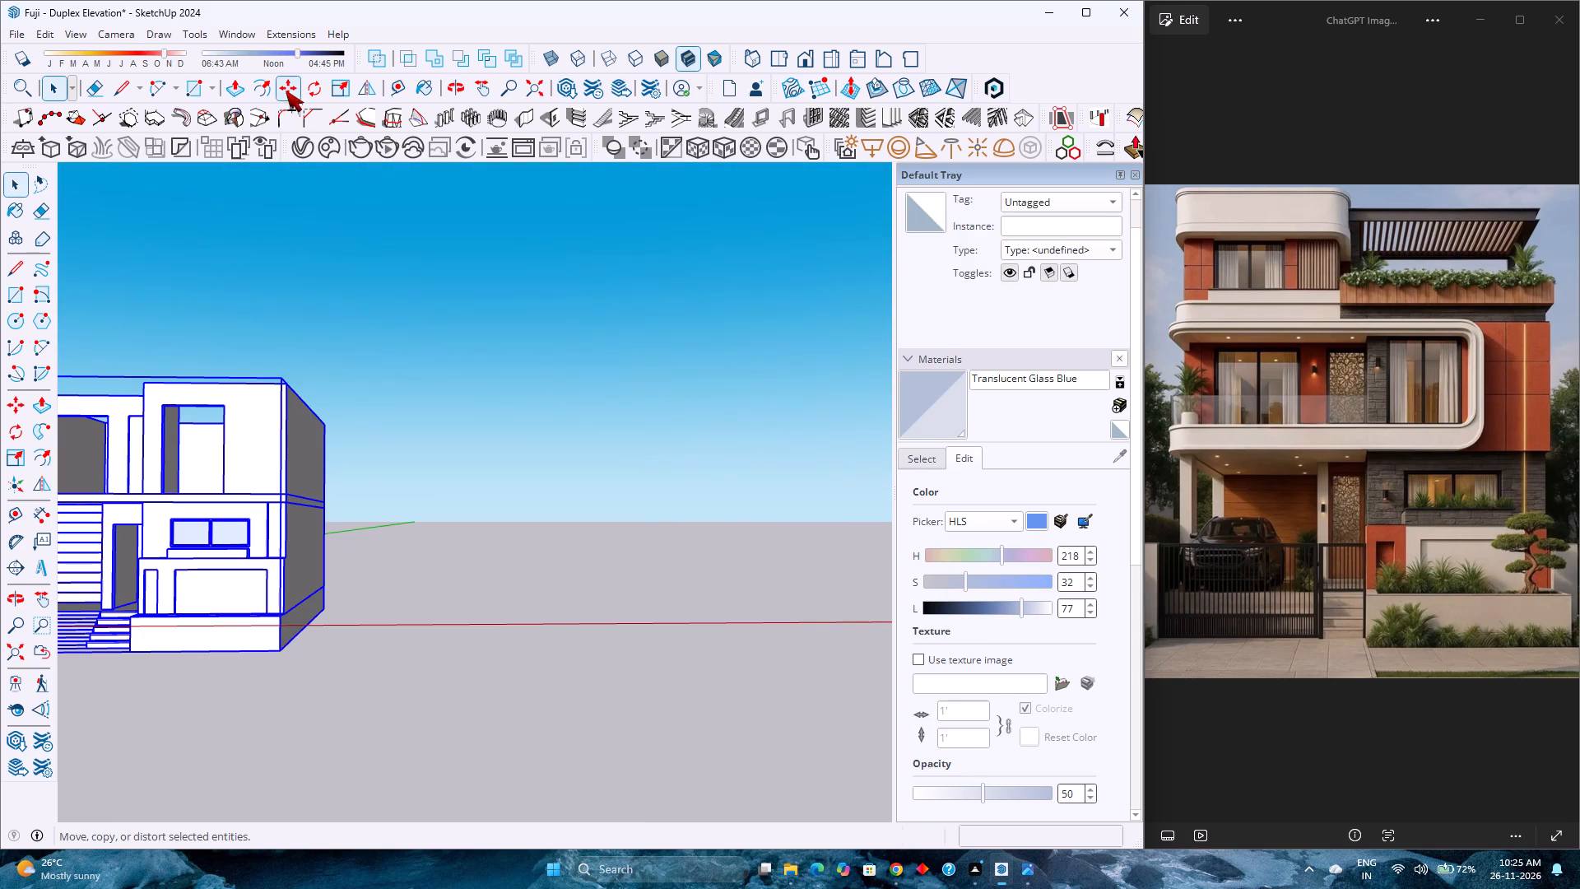
{"action": "left_click", "coordinate": [283, 649]}
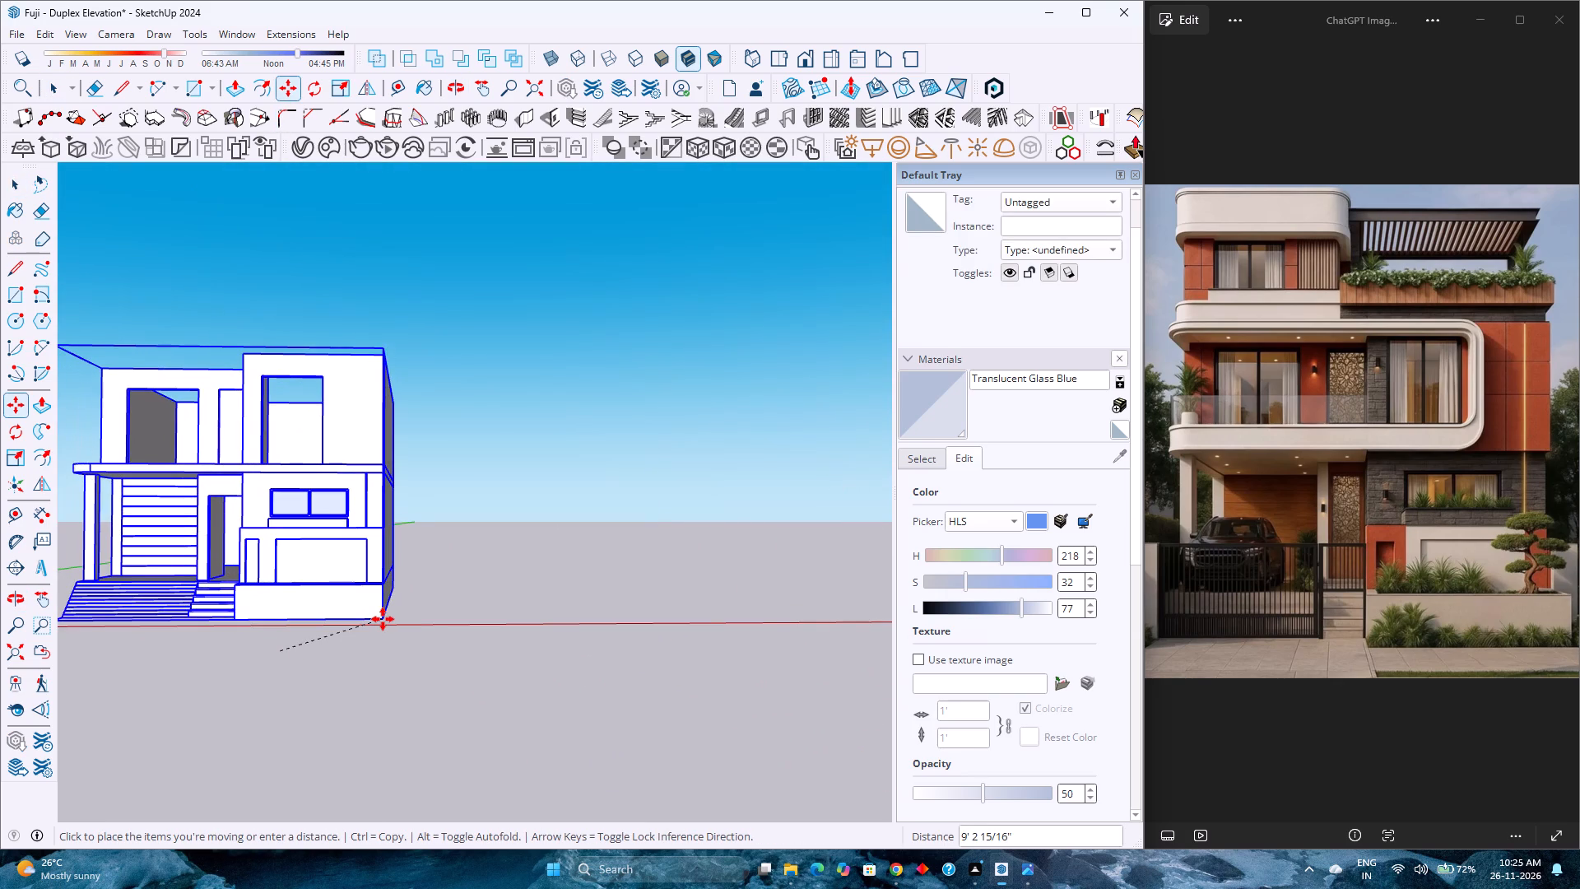
{"action": "key", "text": "Up"}
{"action": "scroll", "coordinate": [406, 620], "scroll_direction": "down", "scroll_amount": 2}
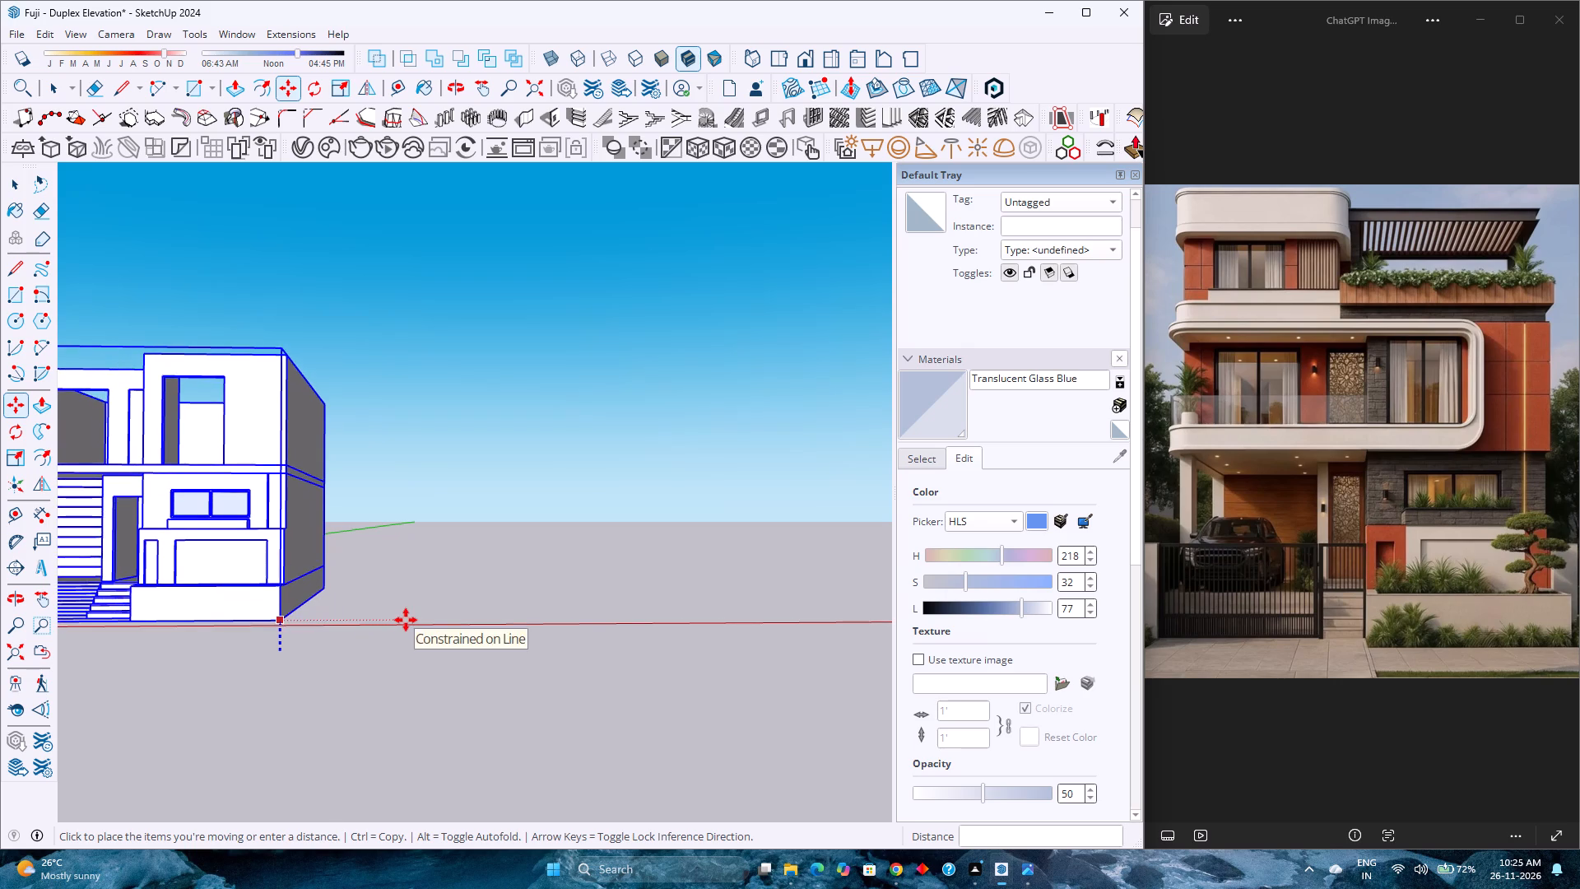
{"action": "scroll", "coordinate": [406, 620], "scroll_direction": "down", "scroll_amount": 5}
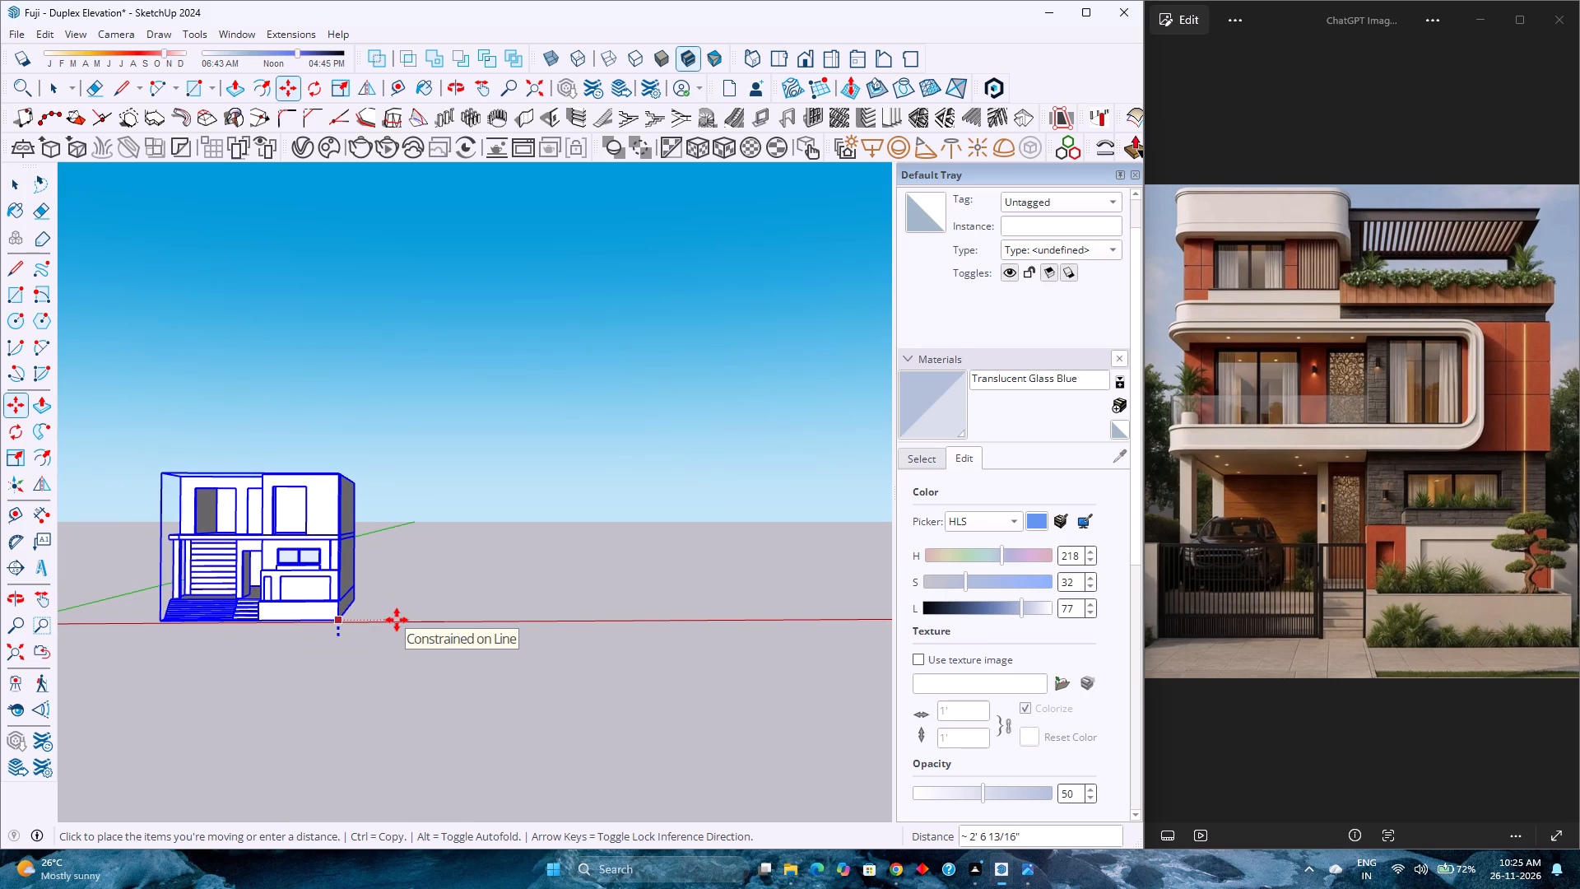
{"action": "left_click", "coordinate": [397, 620]}
{"action": "scroll", "coordinate": [314, 608], "scroll_direction": "up", "scroll_amount": 14}
{"action": "key", "text": "space"}
Inside the plinth group, push/pull the plinth's right side face outward by 1'6".
{"action": "scroll", "coordinate": [342, 540], "scroll_direction": "down", "scroll_amount": 3}
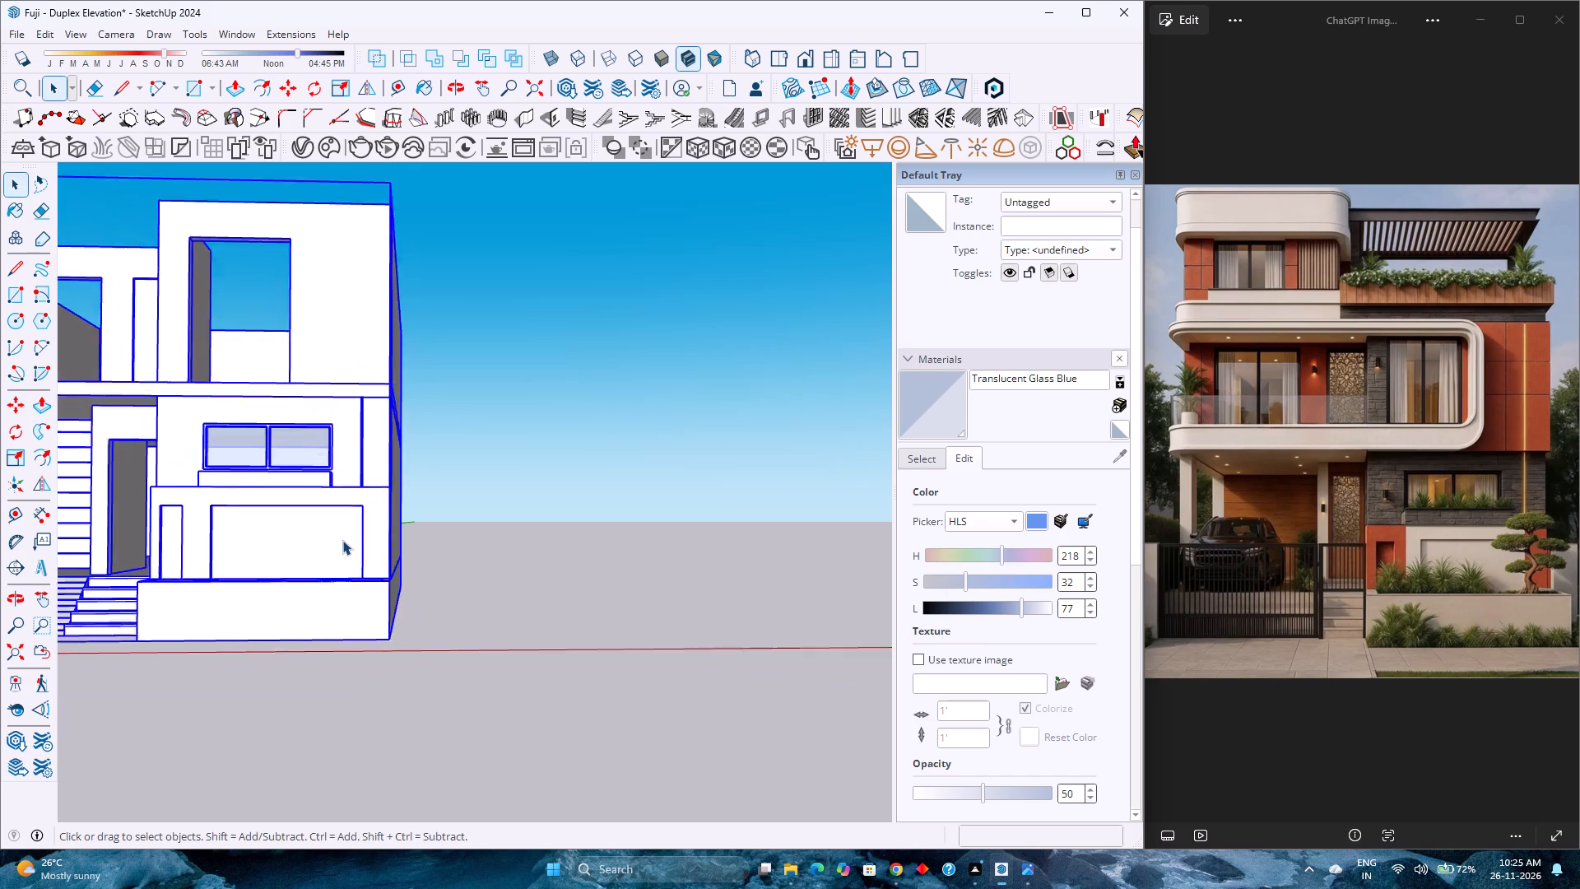
{"action": "scroll", "coordinate": [342, 540], "scroll_direction": "down", "scroll_amount": 2}
{"action": "double_click", "coordinate": [342, 529]}
{"action": "scroll", "coordinate": [343, 529], "scroll_direction": "up", "scroll_amount": 6}
{"action": "middle_click_drag", "start_coordinate": [377, 524], "coordinate": [39, 642]}
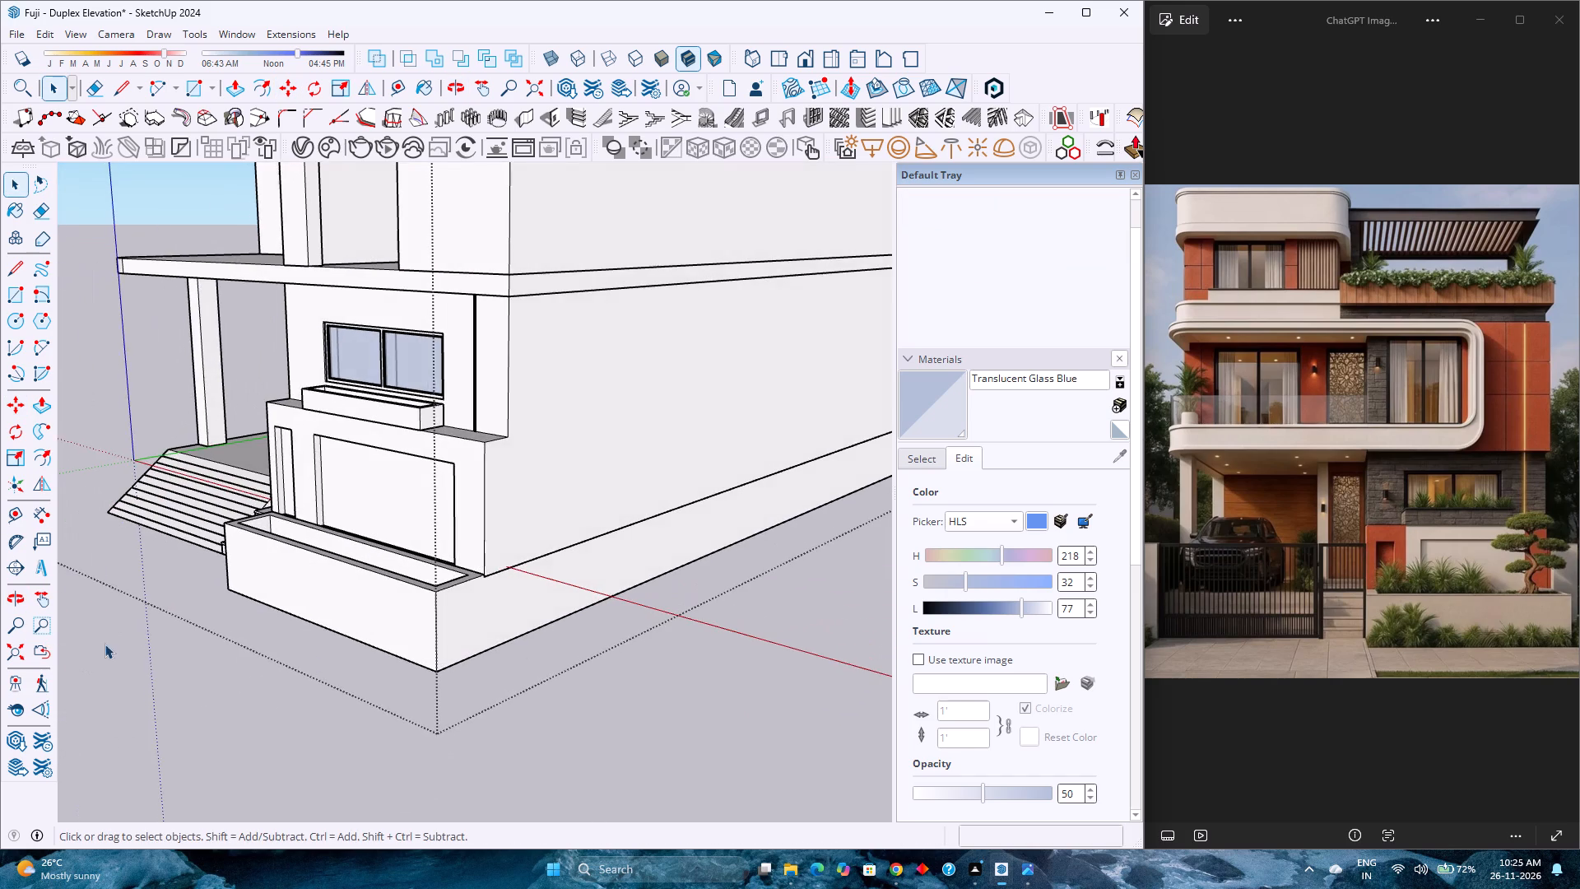
{"action": "scroll", "coordinate": [425, 649], "scroll_direction": "up", "scroll_amount": 2}
{"action": "scroll", "coordinate": [477, 605], "scroll_direction": "up", "scroll_amount": 3}
{"action": "double_click", "coordinate": [477, 603]}
{"action": "scroll", "coordinate": [480, 599], "scroll_direction": "up", "scroll_amount": 4}
{"action": "middle_click_drag", "start_coordinate": [487, 584], "coordinate": [490, 765]}
{"action": "key", "text": "p"}
{"action": "left_click", "coordinate": [516, 556]}
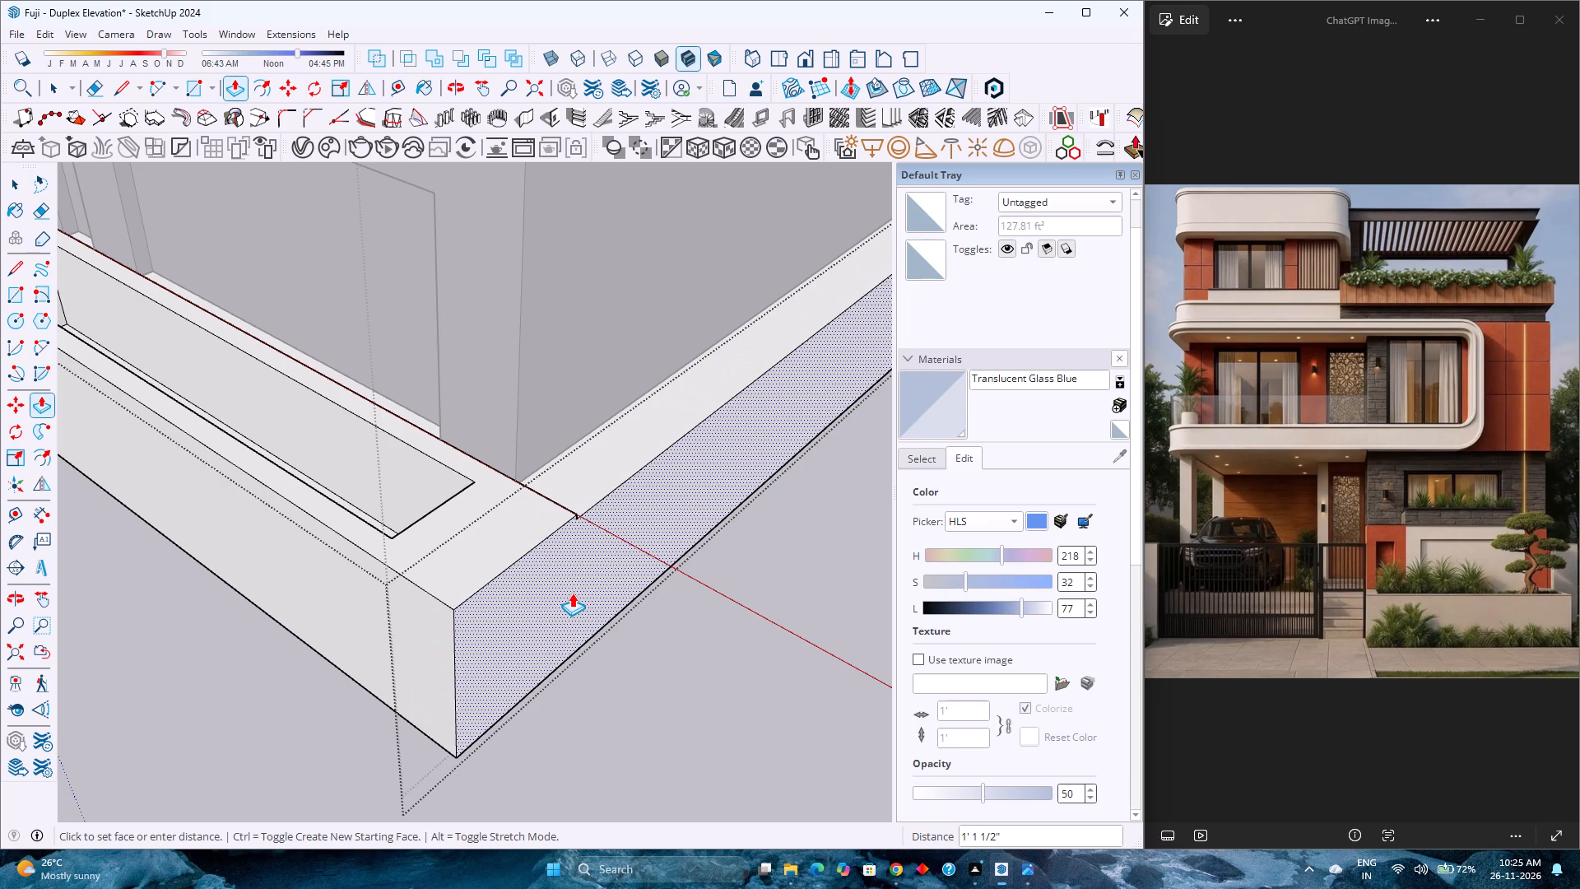
{"action": "type", "text": "1'6"}
{"action": "key", "text": "Return"}
Extend the front planter's hollow by pushing its inner right end face 1'6", and exit the plinth group.
{"action": "scroll", "coordinate": [393, 570], "scroll_direction": "up", "scroll_amount": 2}
{"action": "middle_click_drag", "start_coordinate": [393, 570], "coordinate": [539, 579]}
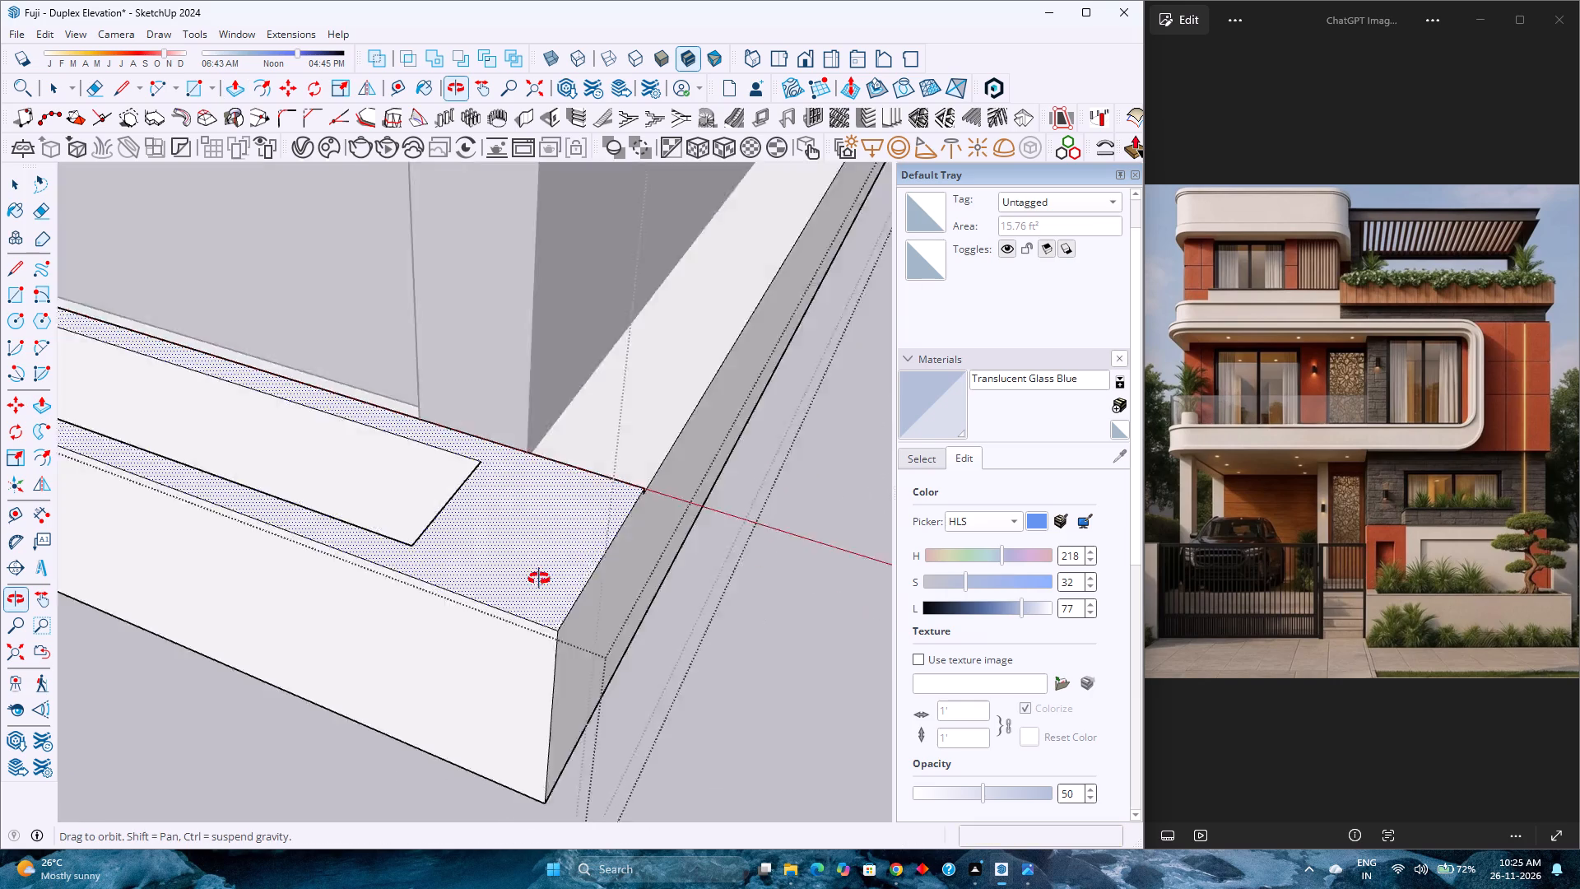
{"action": "middle_click_drag", "start_coordinate": [539, 579], "coordinate": [976, 600]}
{"action": "left_click", "coordinate": [481, 545]}
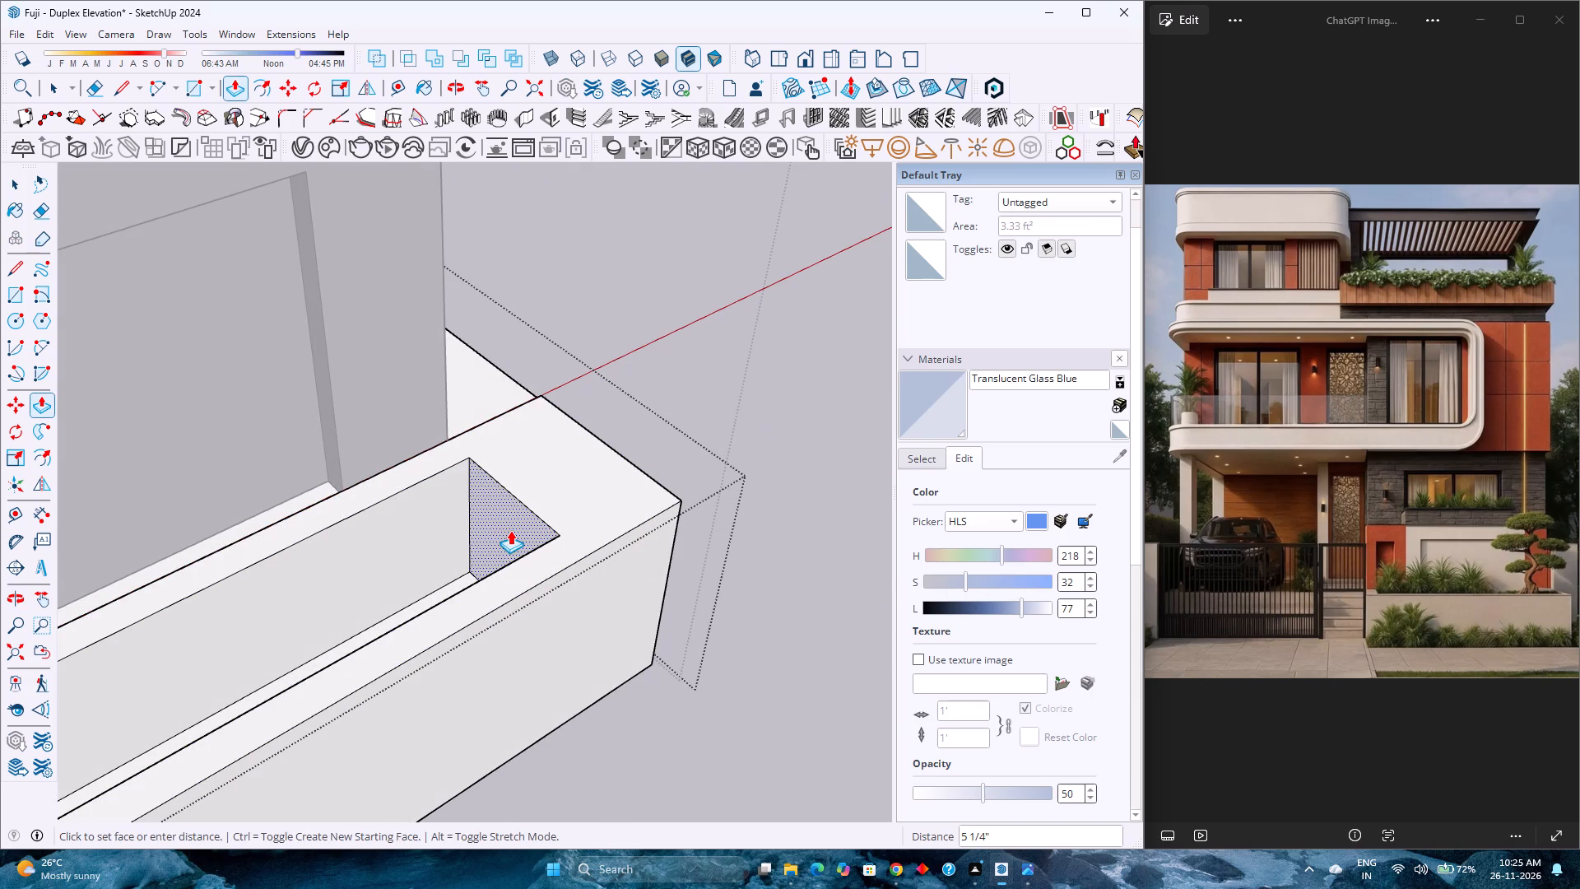
{"action": "key", "text": "1"}
{"action": "type", "text": "'6"}
{"action": "key", "text": "Return"}
{"action": "scroll", "coordinate": [516, 538], "scroll_direction": "down", "scroll_amount": 4}
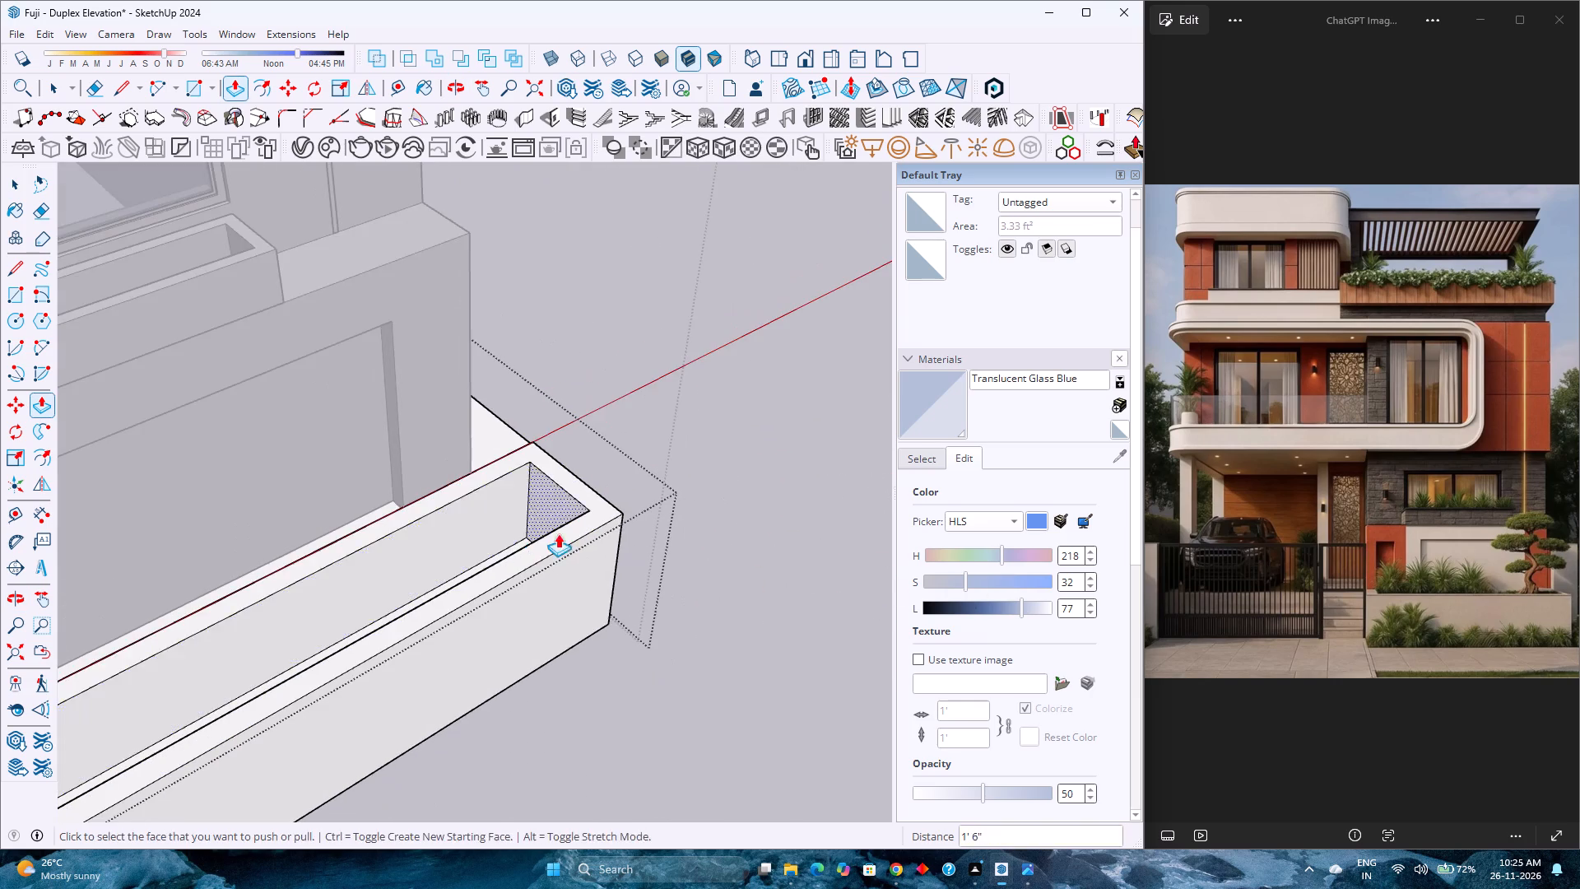
{"action": "middle_click_drag", "start_coordinate": [563, 533], "coordinate": [91, 561]}
{"action": "scroll", "coordinate": [490, 511], "scroll_direction": "down", "scroll_amount": 5}
{"action": "key", "text": "space"}
{"action": "scroll", "coordinate": [491, 510], "scroll_direction": "down", "scroll_amount": 4}
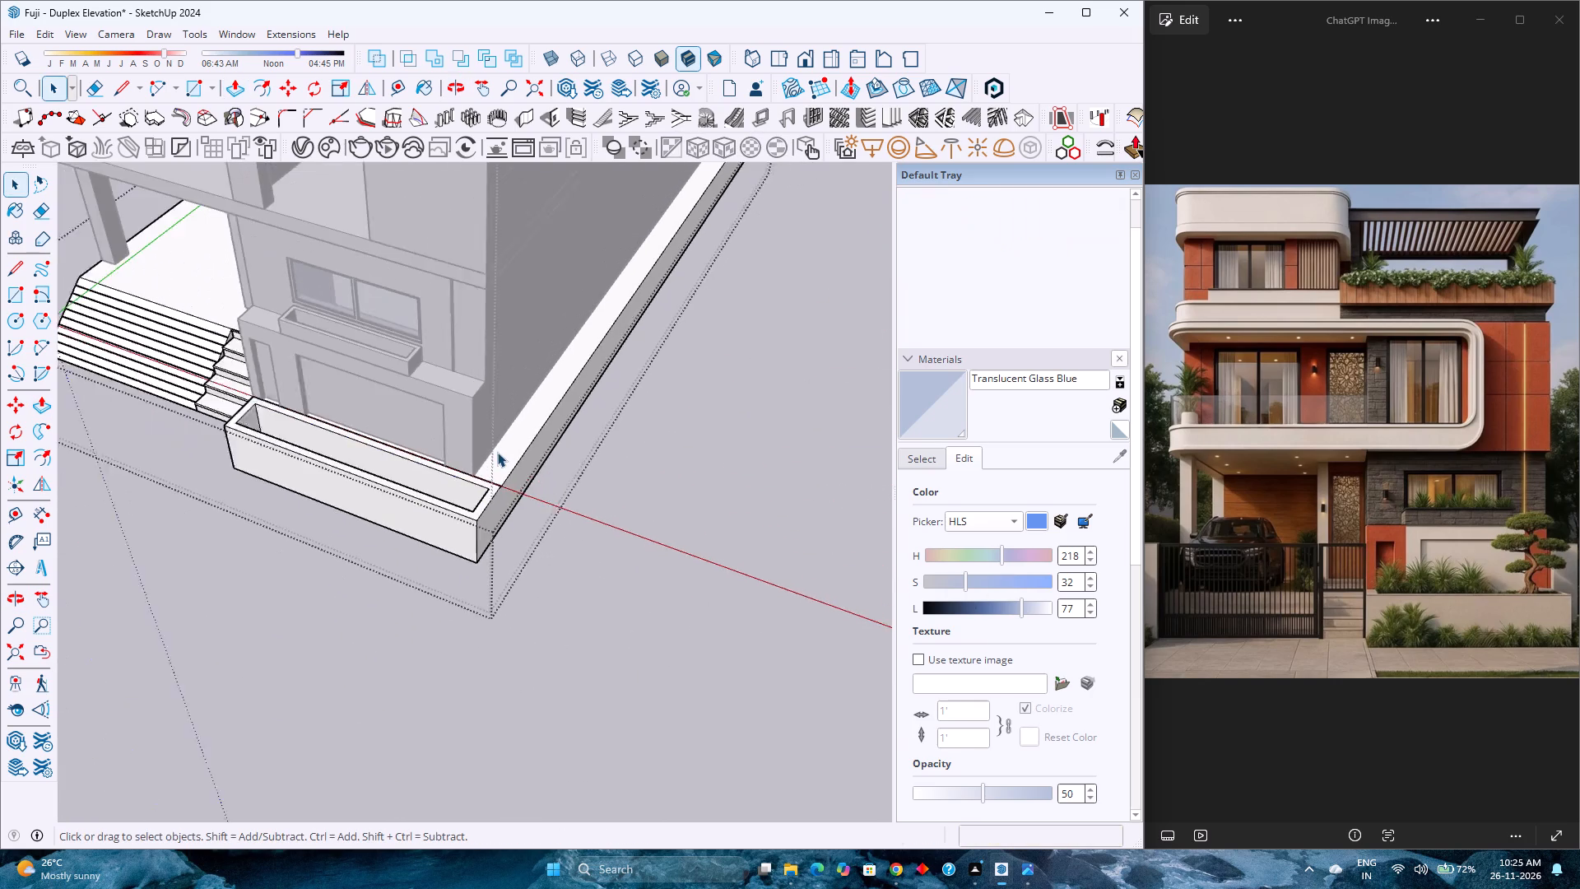
{"action": "scroll", "coordinate": [497, 452], "scroll_direction": "down", "scroll_amount": 2}
{"action": "middle_click_drag", "start_coordinate": [500, 449], "coordinate": [464, 629], "text": "shift"}
{"action": "middle_click", "coordinate": [464, 629], "text": "shift"}
{"action": "key", "text": "Escape"}
Inside the ground-floor wall group, push/pull the right side wall face outward 1' 6" over the widened plinth.
{"action": "left_click", "coordinate": [482, 525]}
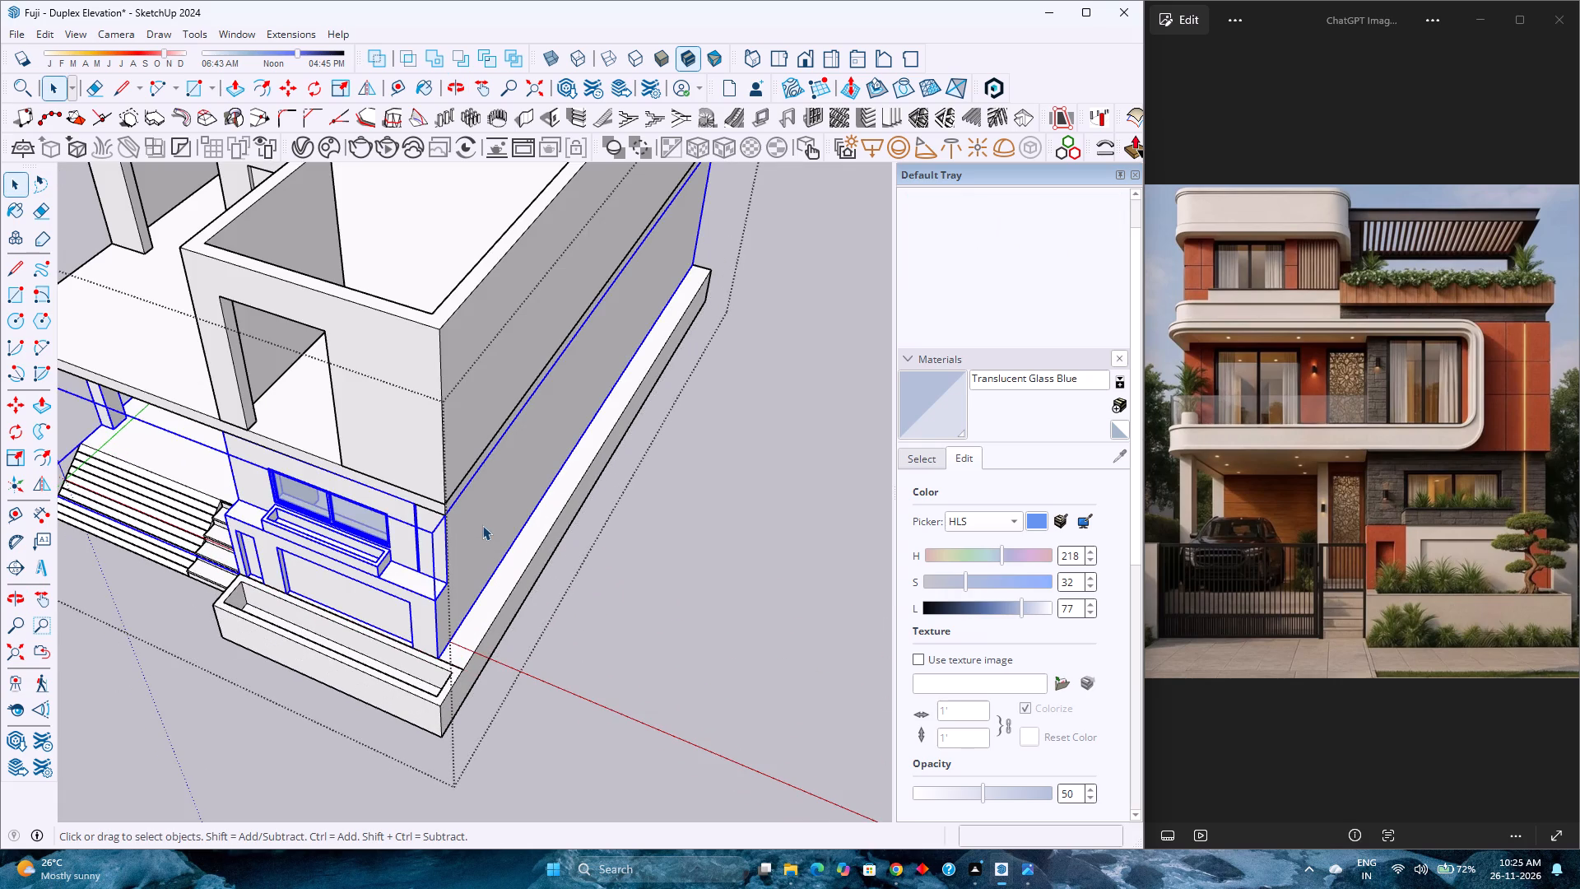
{"action": "left_click", "coordinate": [482, 525]}
{"action": "scroll", "coordinate": [482, 525], "scroll_direction": "up", "scroll_amount": 1}
{"action": "key", "text": "p"}
{"action": "left_click", "coordinate": [482, 525]}
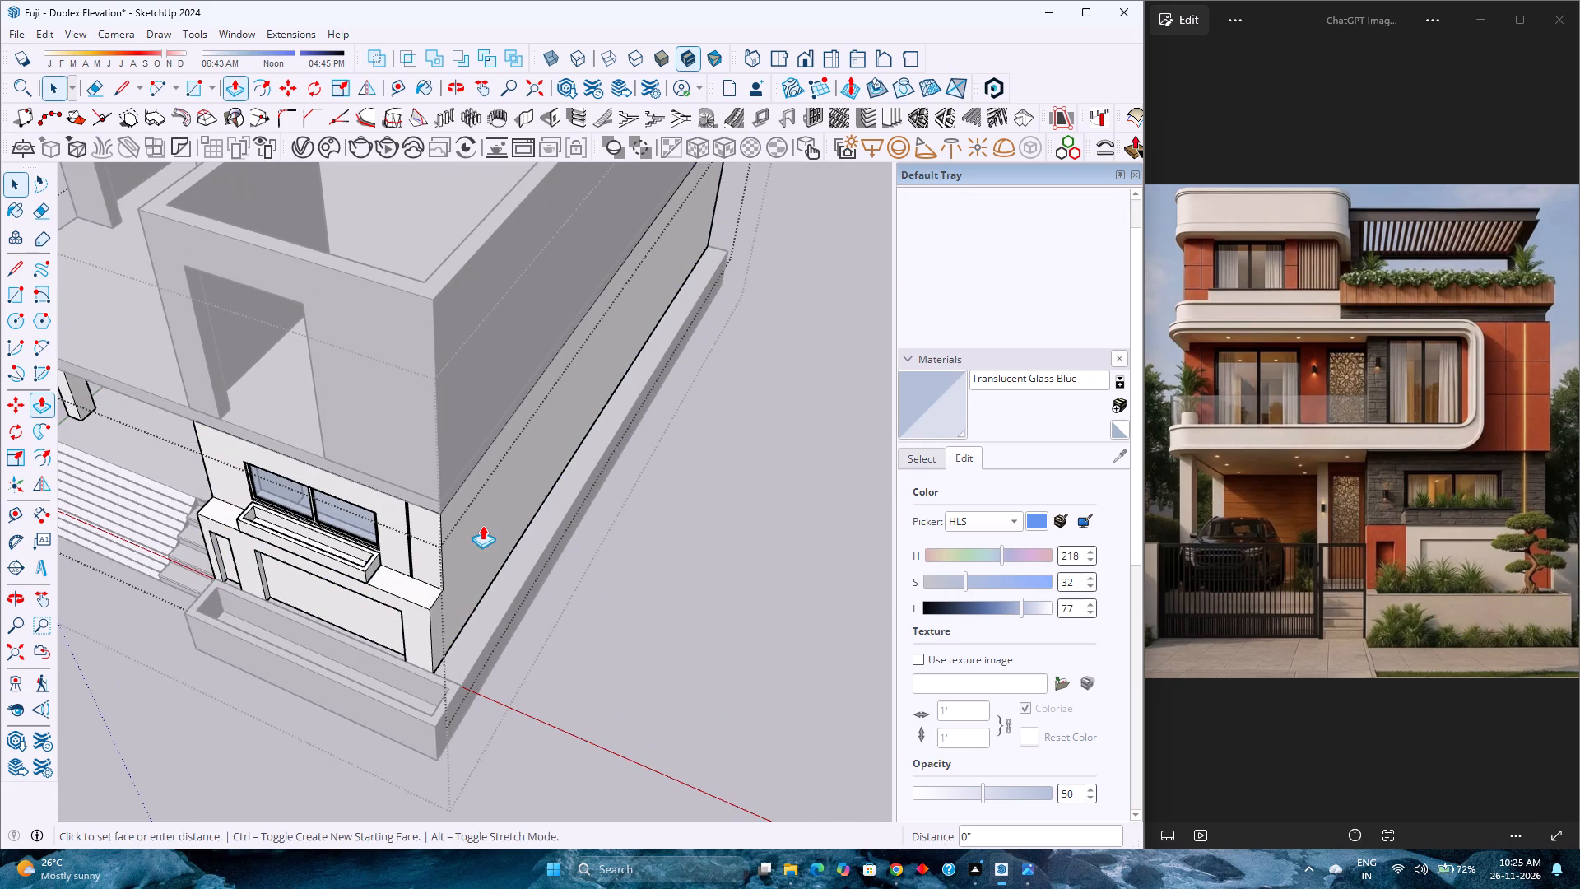
{"action": "left_click", "coordinate": [455, 700]}
{"action": "scroll", "coordinate": [393, 599], "scroll_direction": "up", "scroll_amount": 2}
{"action": "middle_click_drag", "start_coordinate": [393, 598], "coordinate": [782, 426]}
{"action": "scroll", "coordinate": [546, 606], "scroll_direction": "up", "scroll_amount": 2}
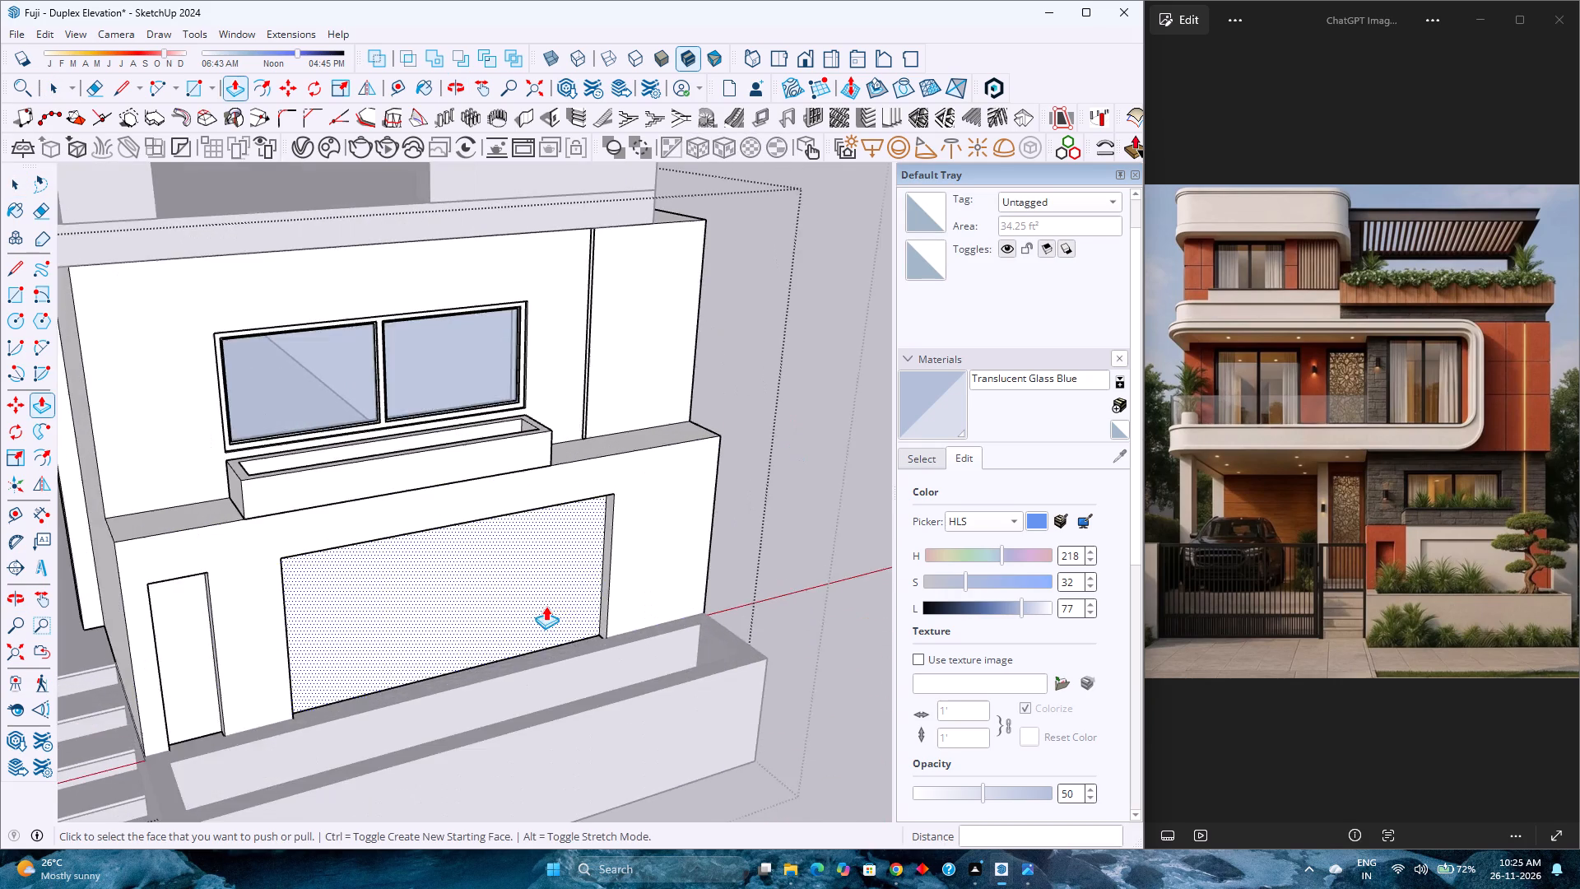
Extend the large recessed panel in the ground-floor front wall by pushing its right inner side face 1'6", and exit the group.
{"action": "scroll", "coordinate": [546, 606], "scroll_direction": "up", "scroll_amount": 6}
{"action": "left_click", "coordinate": [632, 541]}
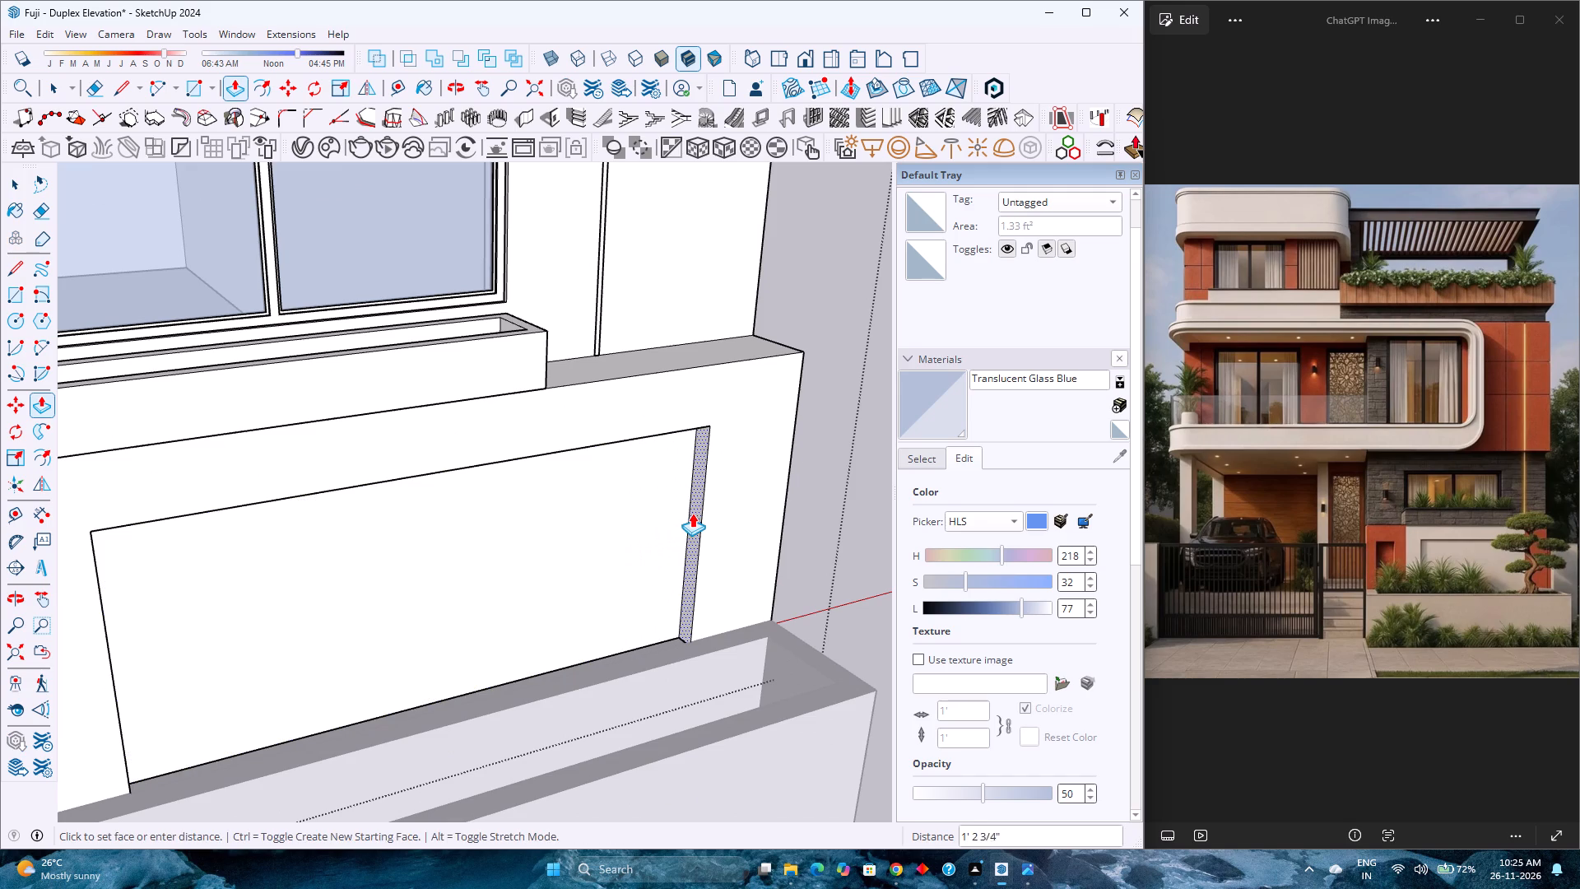
{"action": "type", "text": "1'"}
{"action": "key", "text": "6"}
{"action": "key", "text": "Return"}
{"action": "scroll", "coordinate": [692, 521], "scroll_direction": "down", "scroll_amount": 3}
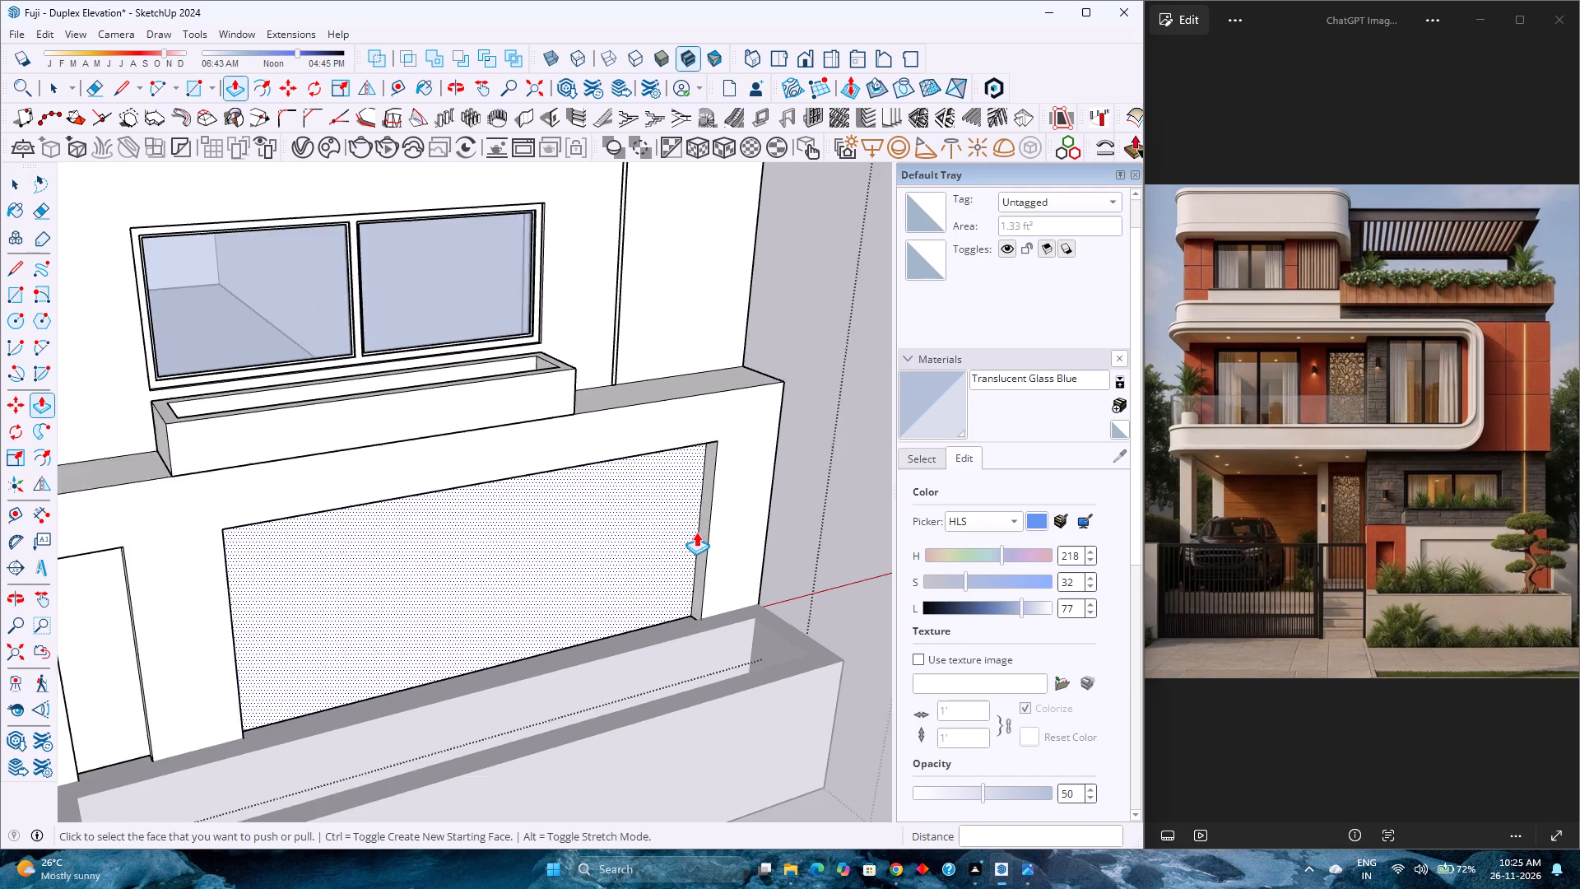
{"action": "middle_click_drag", "start_coordinate": [686, 533], "coordinate": [430, 528]}
{"action": "middle_click", "coordinate": [424, 528]}
{"action": "scroll", "coordinate": [421, 528], "scroll_direction": "down", "scroll_amount": 4}
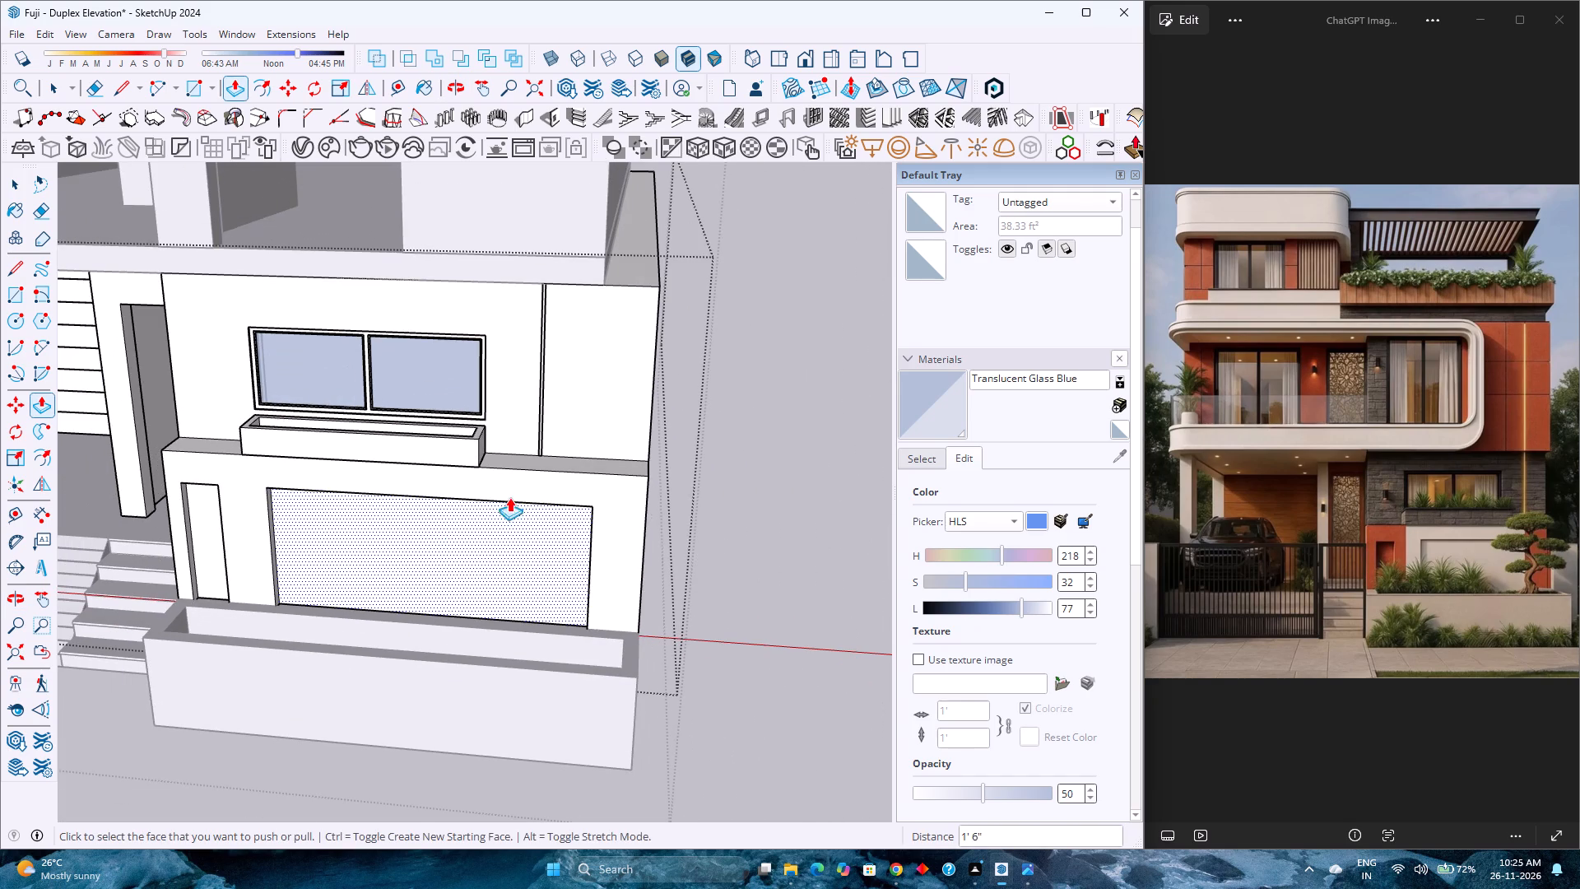
{"action": "key", "text": "space"}
{"action": "scroll", "coordinate": [569, 403], "scroll_direction": "up", "scroll_amount": 3}
{"action": "scroll", "coordinate": [568, 404], "scroll_direction": "down", "scroll_amount": 5}
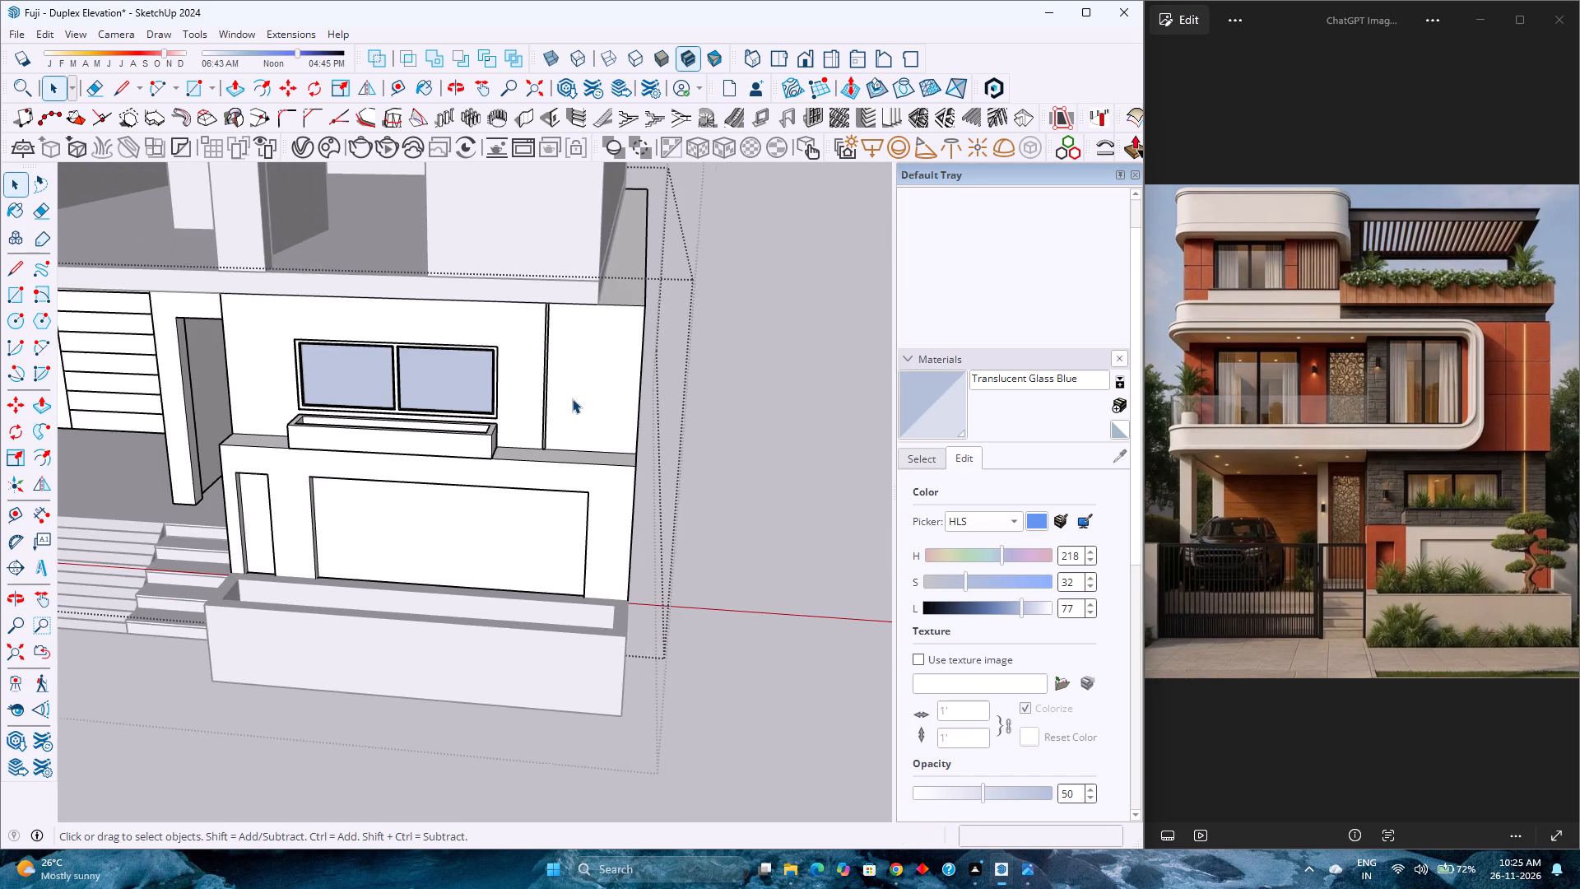
{"action": "scroll", "coordinate": [572, 398], "scroll_direction": "up", "scroll_amount": 4}
{"action": "middle_click_drag", "start_coordinate": [573, 398], "coordinate": [574, 649], "text": "shift"}
{"action": "scroll", "coordinate": [597, 568], "scroll_direction": "down", "scroll_amount": 8}
{"action": "left_click", "coordinate": [777, 618]}
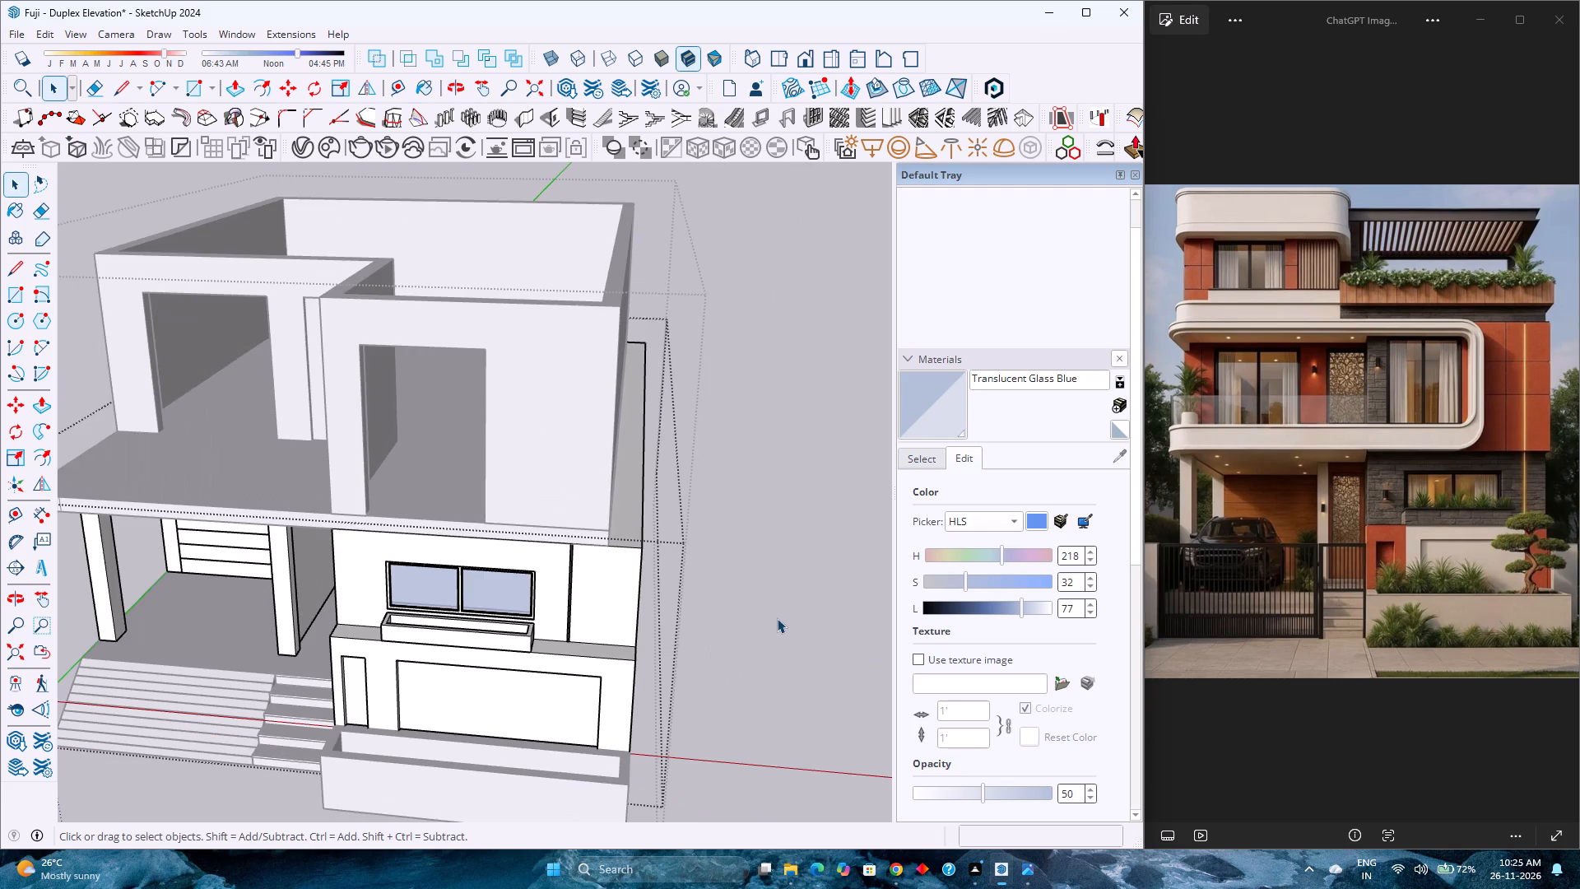
Inside the first-floor slab group, push/pull the right side face outward 1'6" to align with the widened ground-floor wall.
{"action": "middle_click_drag", "start_coordinate": [759, 606], "coordinate": [412, 627]}
{"action": "double_click", "coordinate": [296, 386]}
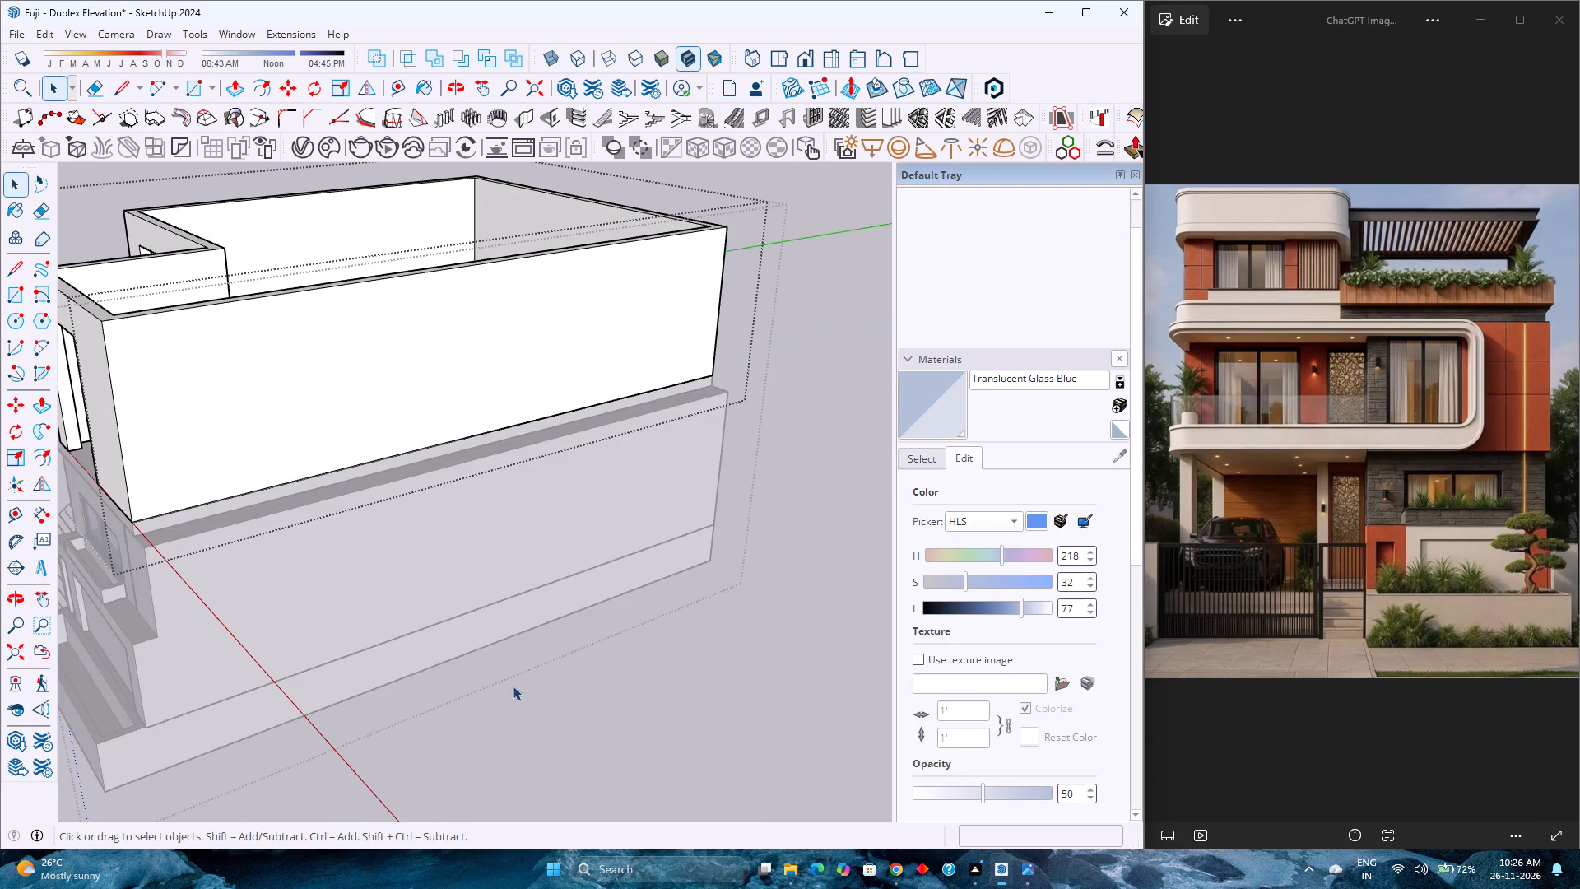
{"action": "left_click", "coordinate": [551, 700]}
{"action": "scroll", "coordinate": [159, 532], "scroll_direction": "up", "scroll_amount": 1}
{"action": "middle_click_drag", "start_coordinate": [170, 532], "coordinate": [511, 508], "text": "shift"}
{"action": "middle_click", "coordinate": [513, 508], "text": "shift"}
{"action": "scroll", "coordinate": [510, 500], "scroll_direction": "up", "scroll_amount": 3}
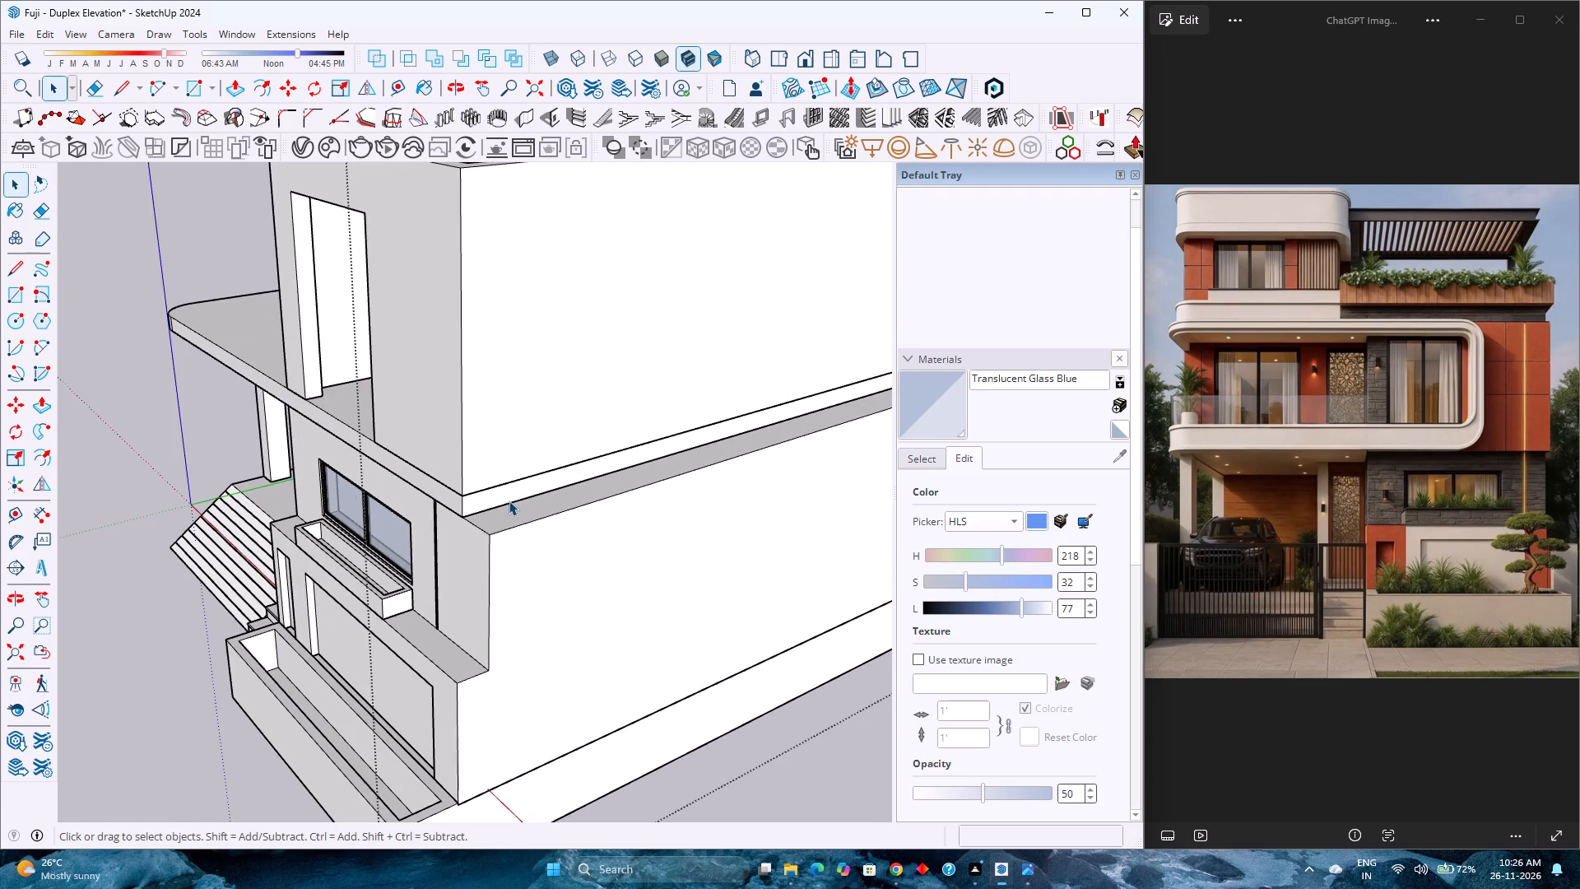
{"action": "double_click", "coordinate": [505, 494]}
{"action": "scroll", "coordinate": [505, 494], "scroll_direction": "up", "scroll_amount": 3}
{"action": "key", "text": "p"}
{"action": "left_click", "coordinate": [505, 494]}
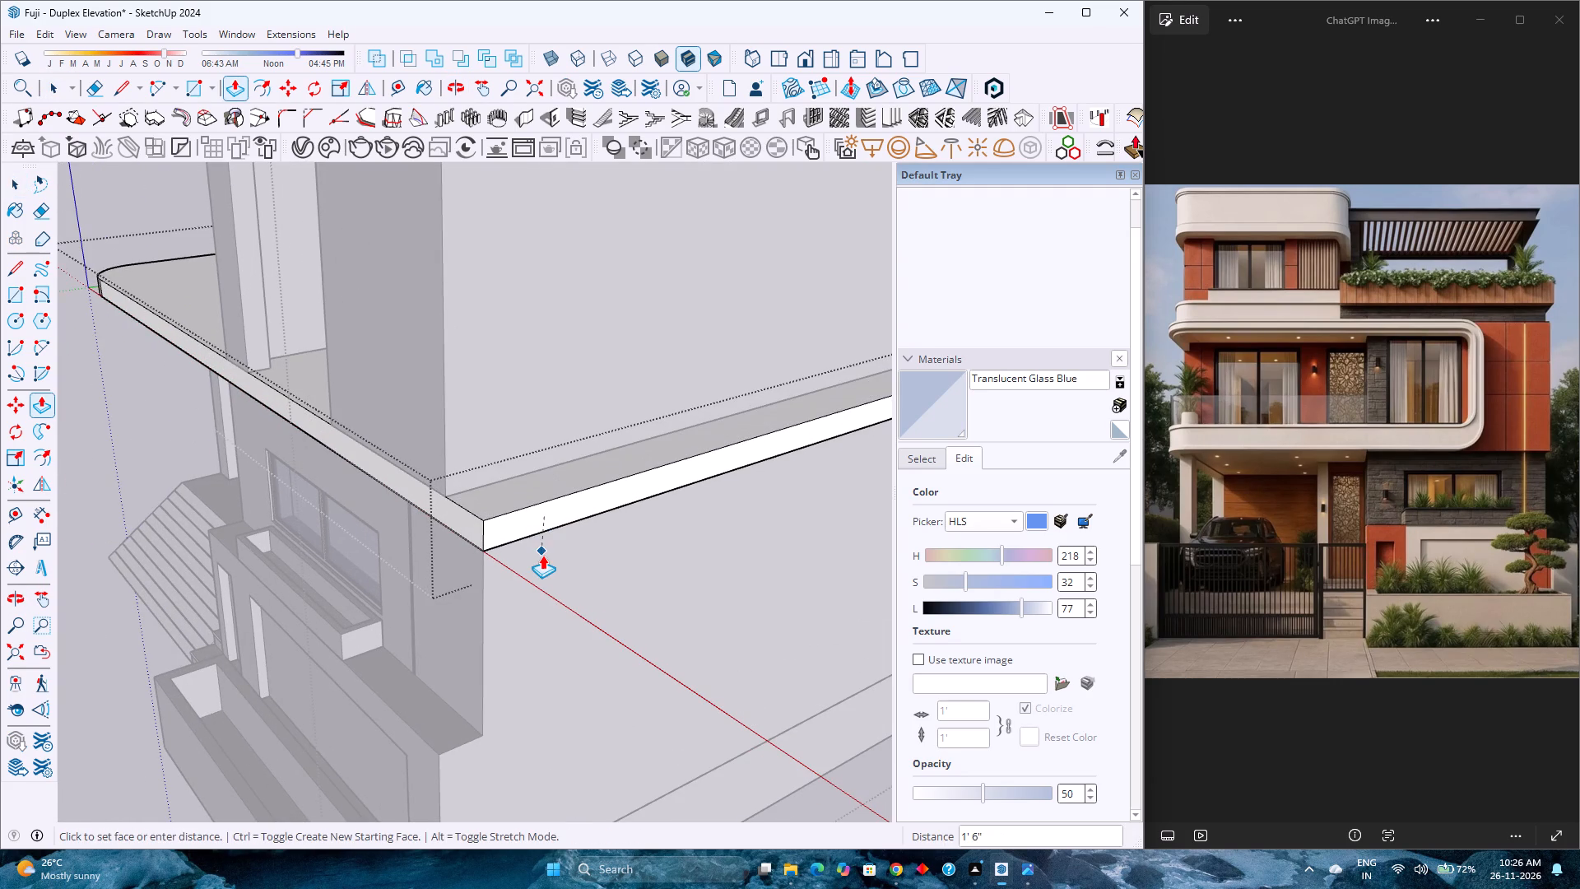
{"action": "left_click", "coordinate": [542, 555]}
{"action": "scroll", "coordinate": [529, 548], "scroll_direction": "down", "scroll_amount": 7}
{"action": "key", "text": "space"}
{"action": "left_click", "coordinate": [697, 755]}
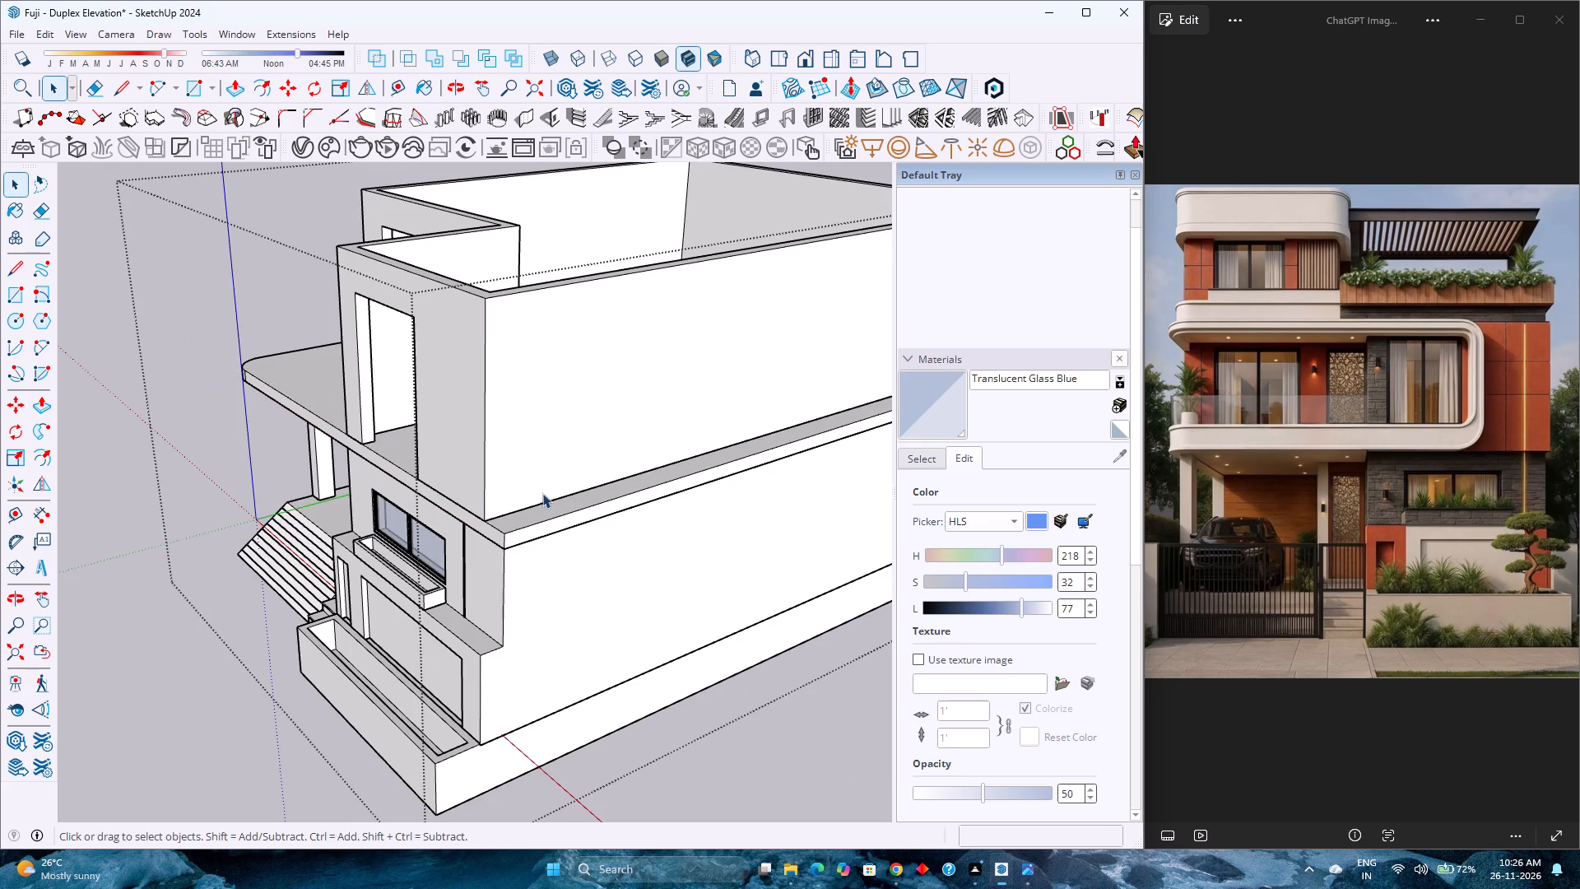
Inside the upper-floor wall group, push/pull the right outer wall face outward 1'6" to the widened slab edge.
{"action": "double_click", "coordinate": [559, 444]}
{"action": "scroll", "coordinate": [558, 444], "scroll_direction": "up", "scroll_amount": 3}
{"action": "key", "text": "p"}
{"action": "left_click", "coordinate": [551, 440]}
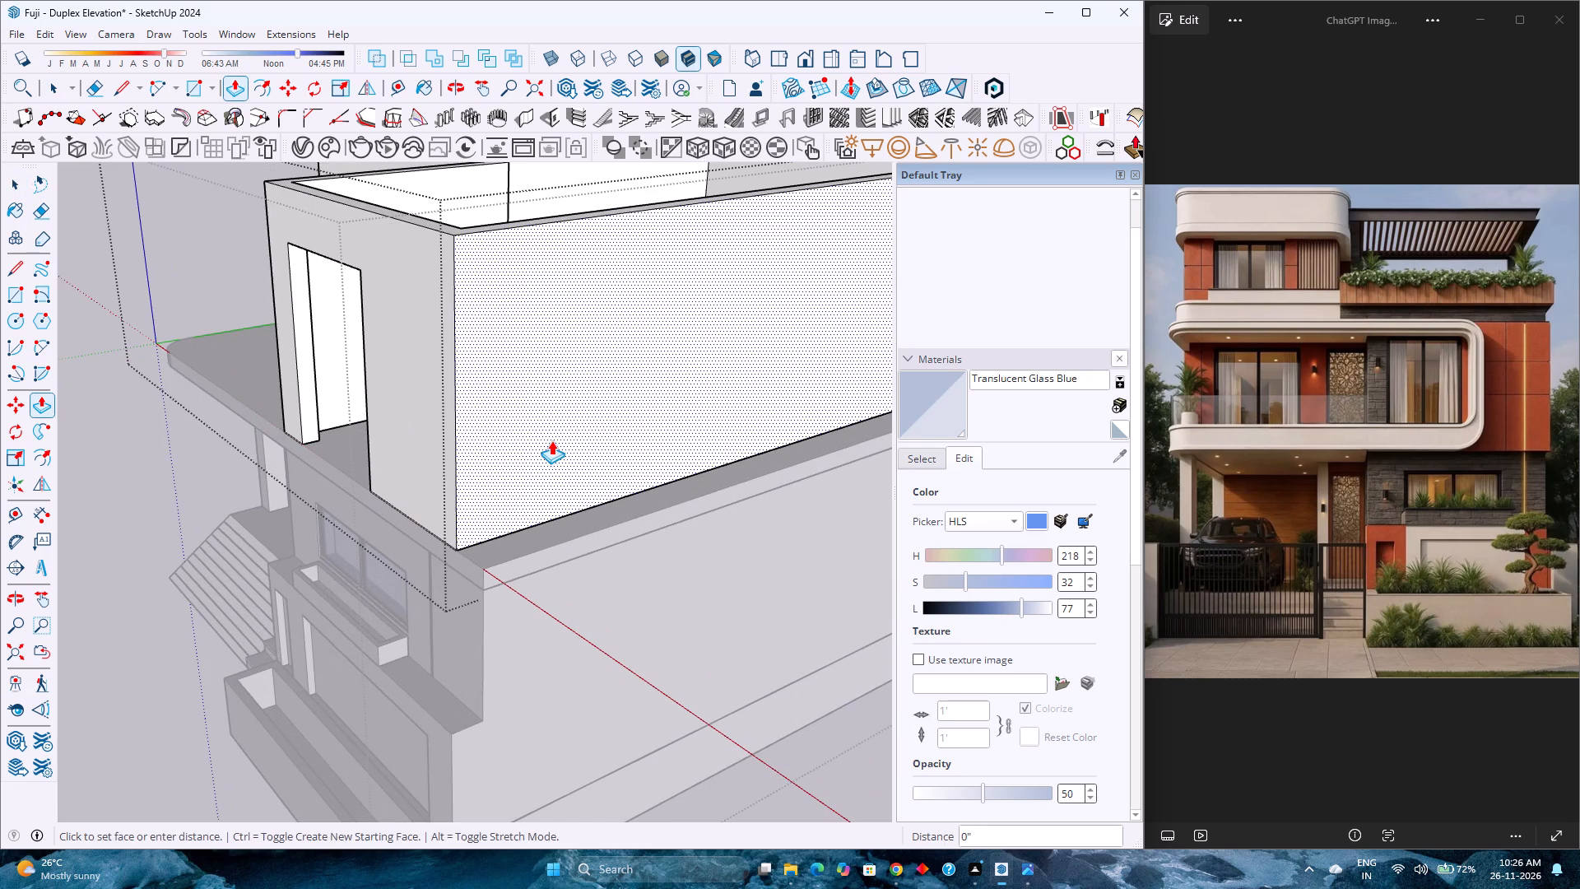
{"action": "scroll", "coordinate": [458, 570], "scroll_direction": "down", "scroll_amount": 2}
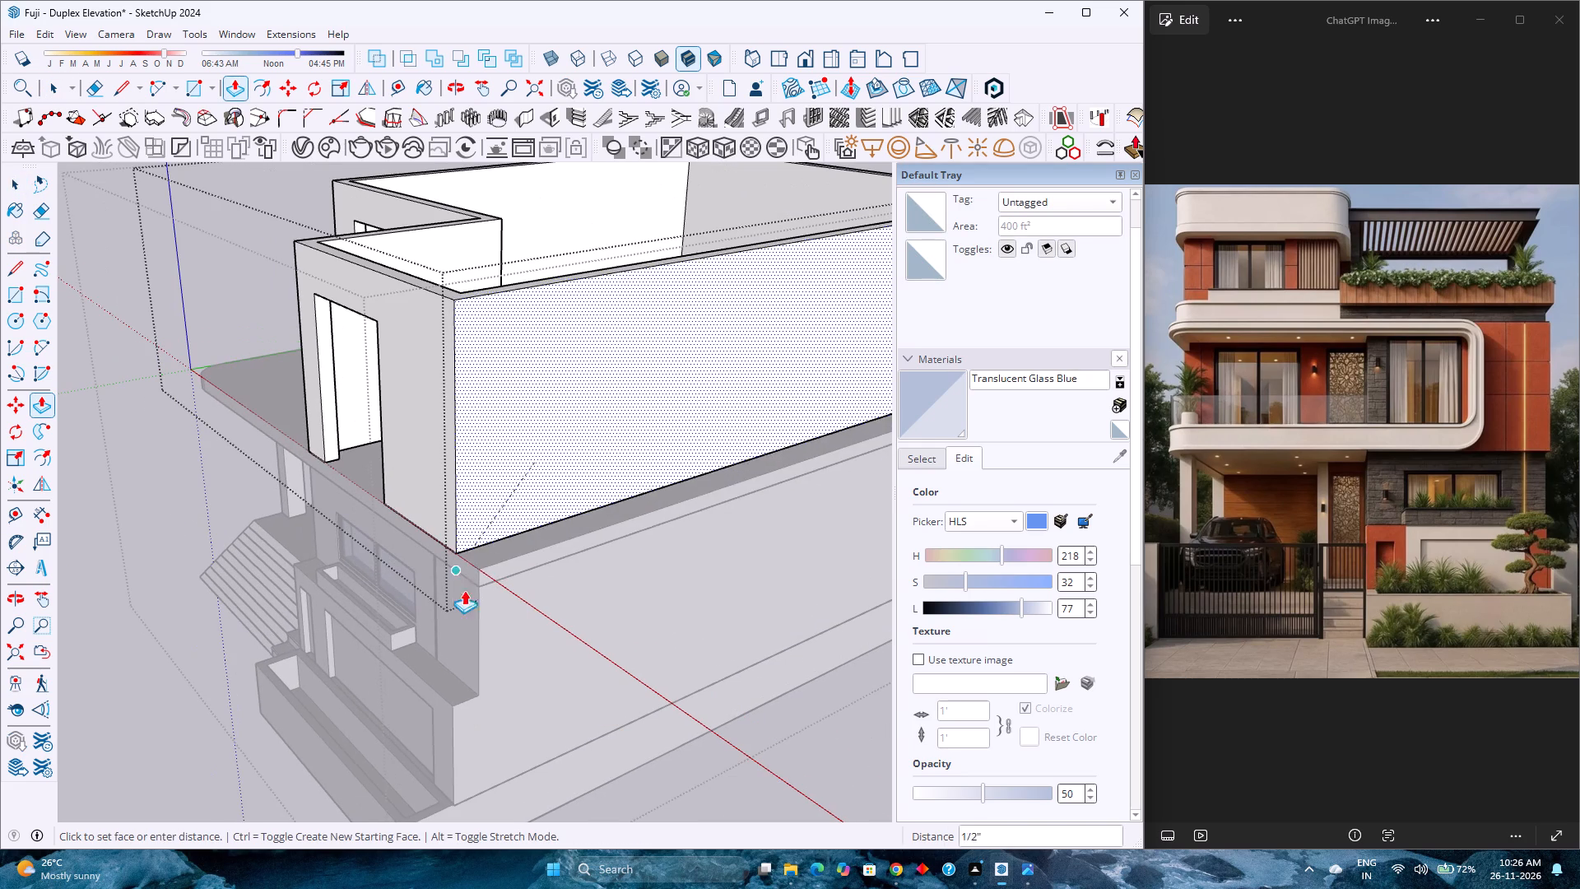
{"action": "scroll", "coordinate": [460, 553], "scroll_direction": "down", "scroll_amount": 3}
{"action": "left_click", "coordinate": [473, 579]}
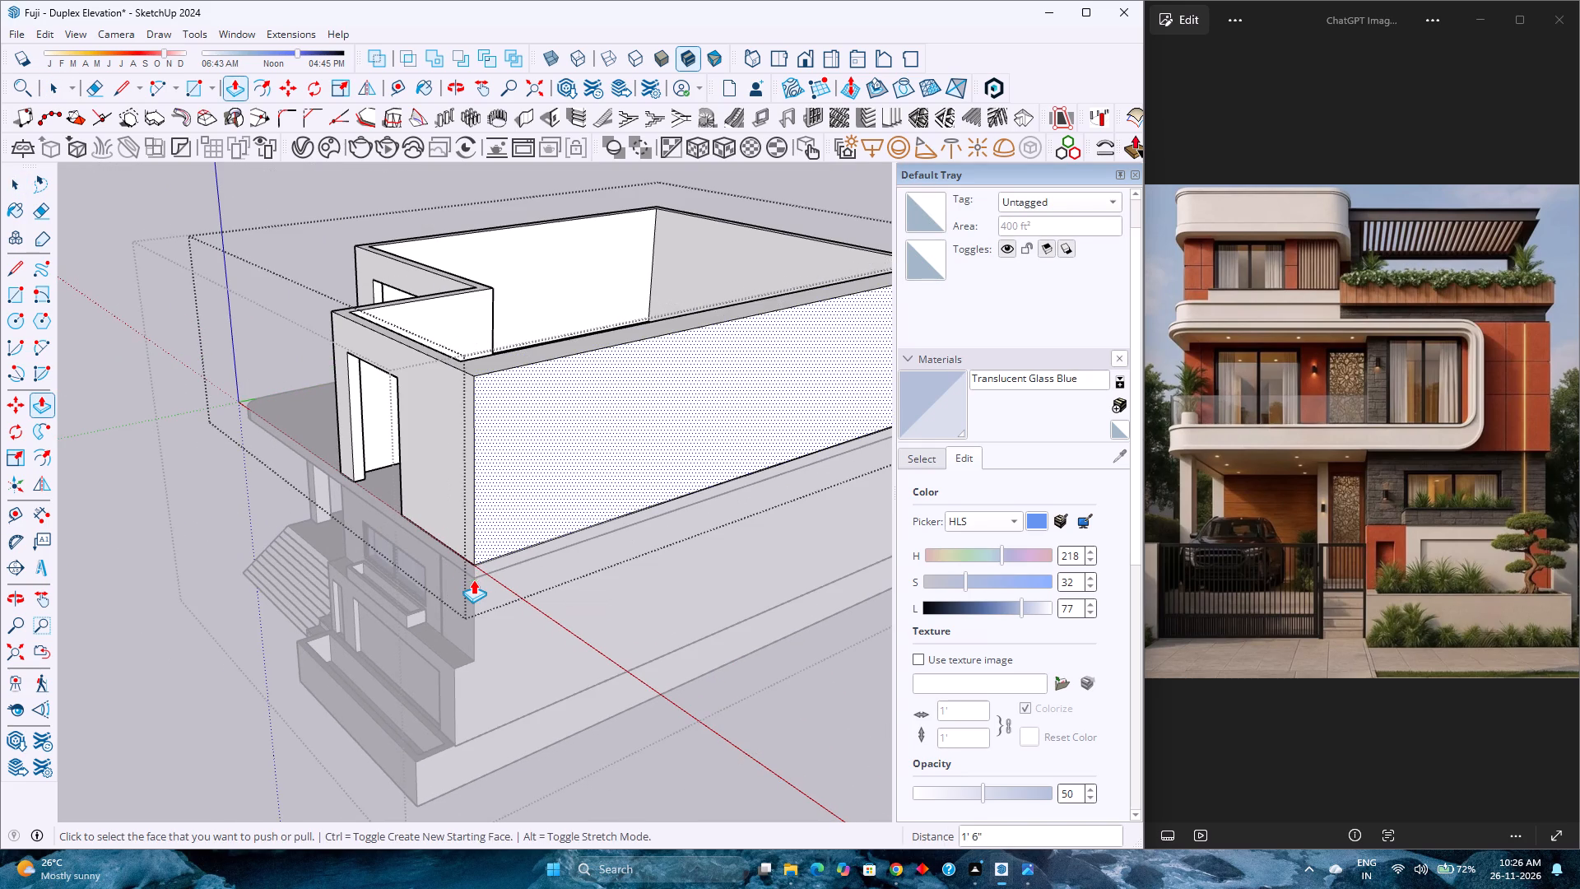
Push the inner face of the upper floor's right wall 1'6" outward to restore the wall thickness, and exit the group.
{"action": "scroll", "coordinate": [472, 566], "scroll_direction": "down", "scroll_amount": 4}
{"action": "middle_click_drag", "start_coordinate": [490, 526], "coordinate": [486, 534], "text": "shift"}
{"action": "middle_click_drag", "start_coordinate": [480, 547], "coordinate": [444, 625], "text": "shift"}
{"action": "middle_click_drag", "start_coordinate": [435, 622], "coordinate": [863, 685]}
{"action": "scroll", "coordinate": [601, 509], "scroll_direction": "up", "scroll_amount": 3}
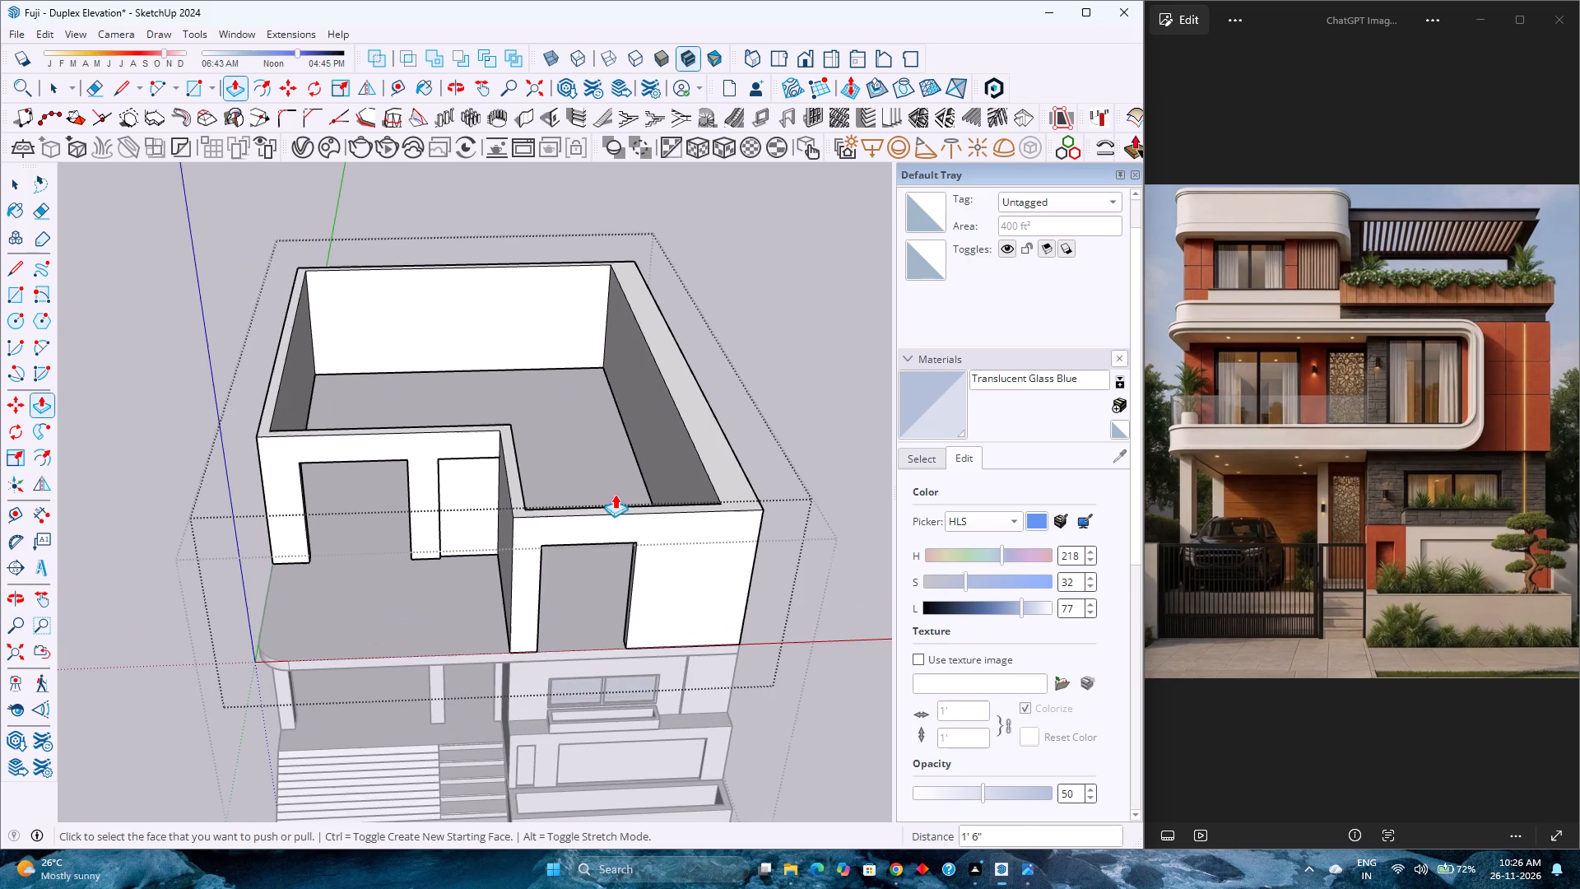
{"action": "left_click", "coordinate": [661, 455]}
{"action": "key", "text": "1"}
{"action": "key", "text": "apostrophe"}
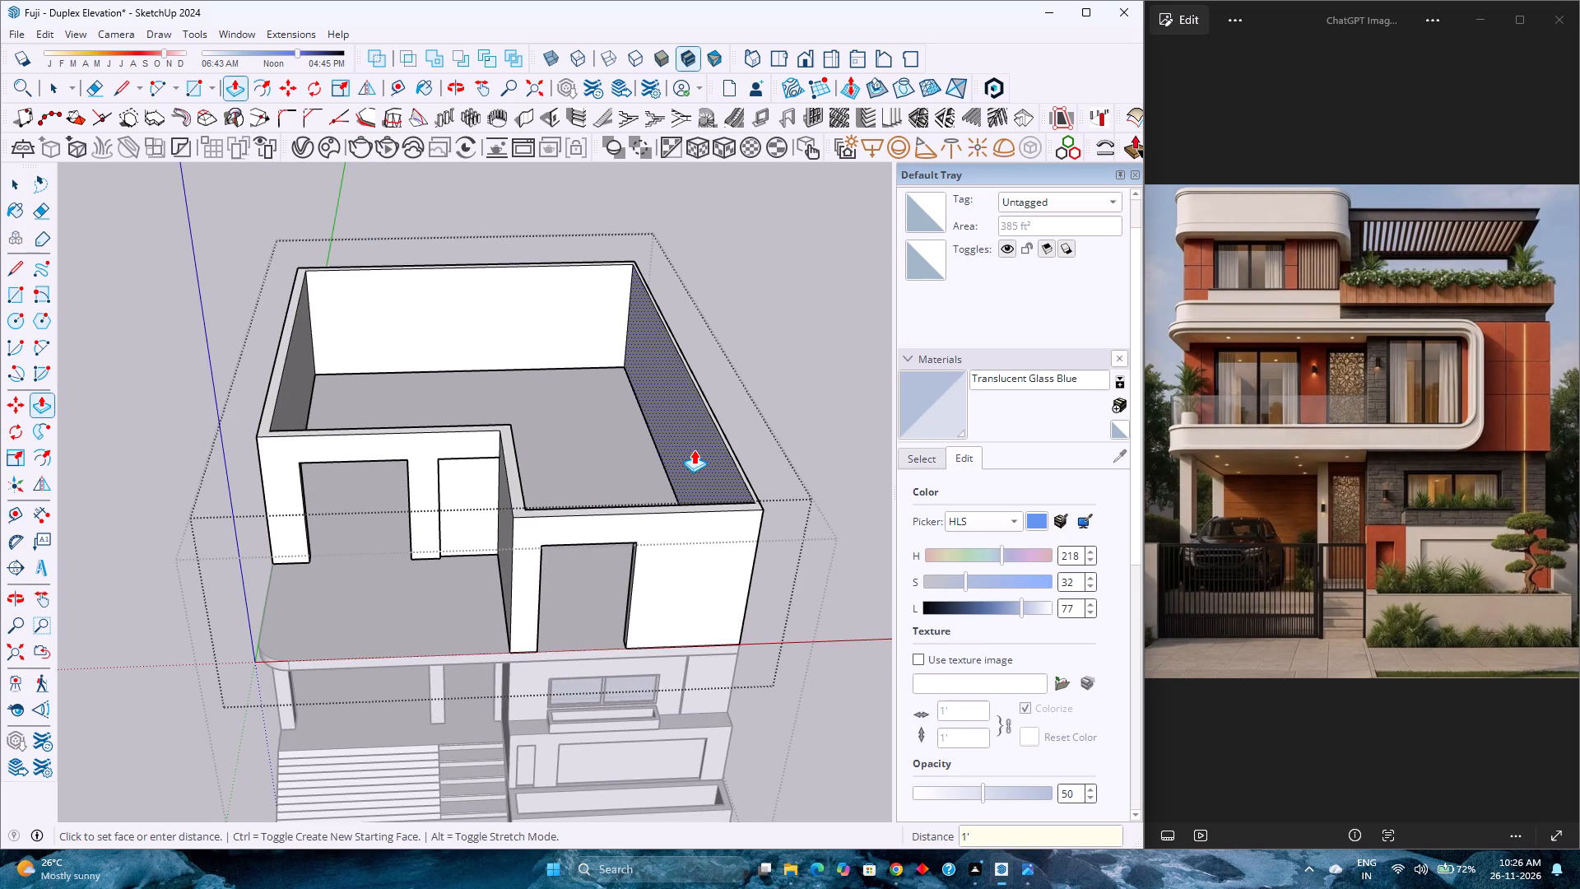
{"action": "key", "text": "6"}
{"action": "key", "text": "Return"}
{"action": "scroll", "coordinate": [647, 481], "scroll_direction": "down", "scroll_amount": 4}
{"action": "key", "text": "space"}
{"action": "left_click", "coordinate": [765, 626]}
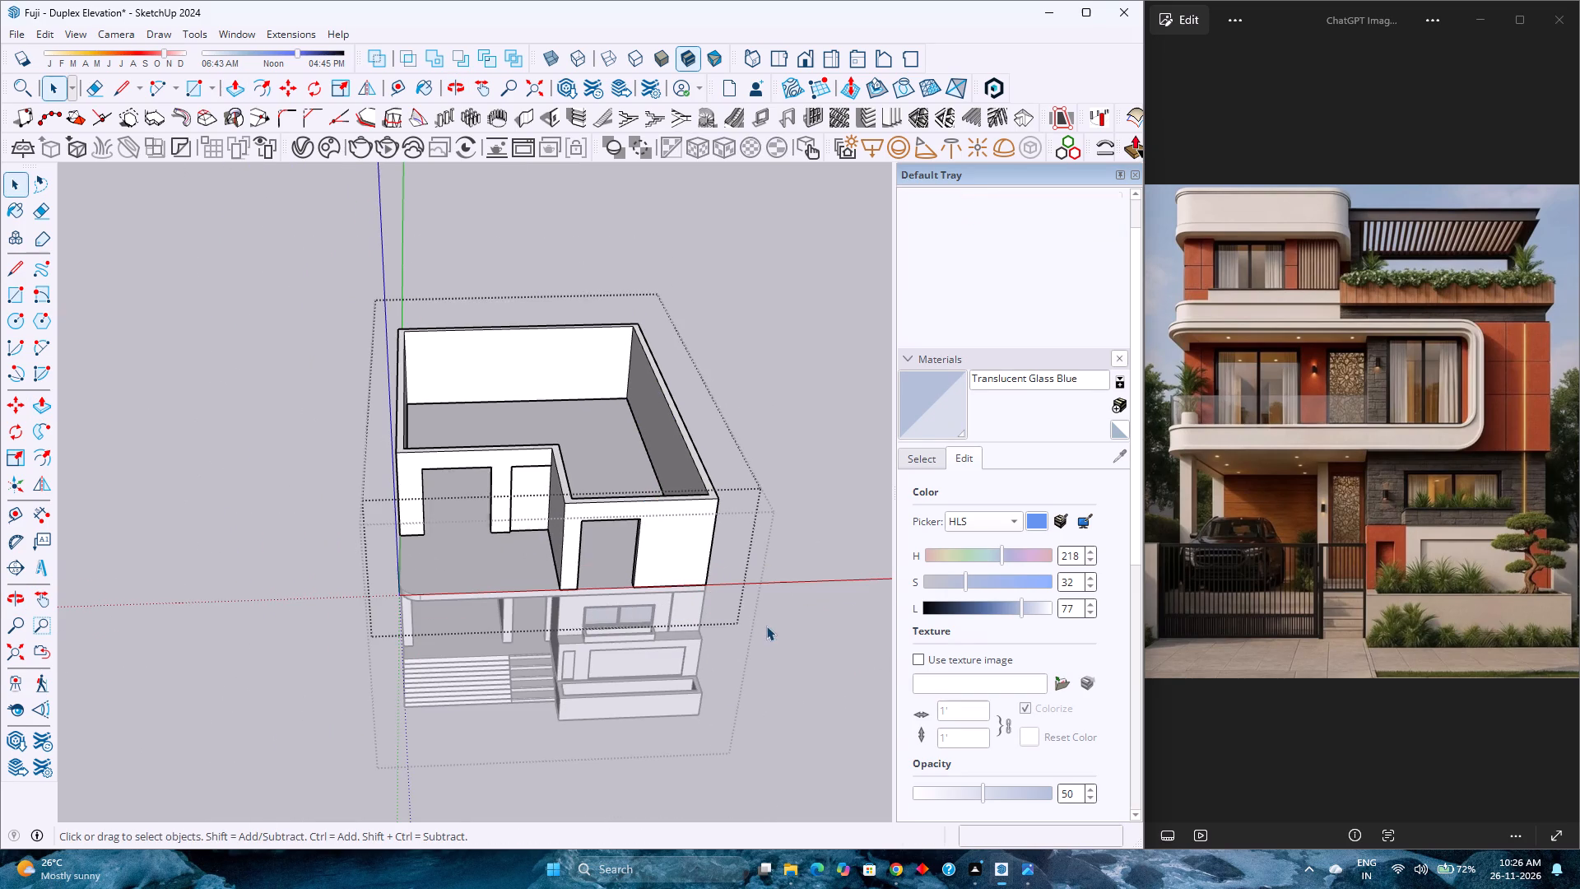
Inside the ground-floor wall group, move the thin vertical strip out of its groove by 6' along the red axis.
{"action": "scroll", "coordinate": [743, 605], "scroll_direction": "up", "scroll_amount": 3}
{"action": "middle_click_drag", "start_coordinate": [698, 676], "coordinate": [660, 563]}
{"action": "middle_click", "coordinate": [660, 563]}
{"action": "scroll", "coordinate": [649, 531], "scroll_direction": "up", "scroll_amount": 2}
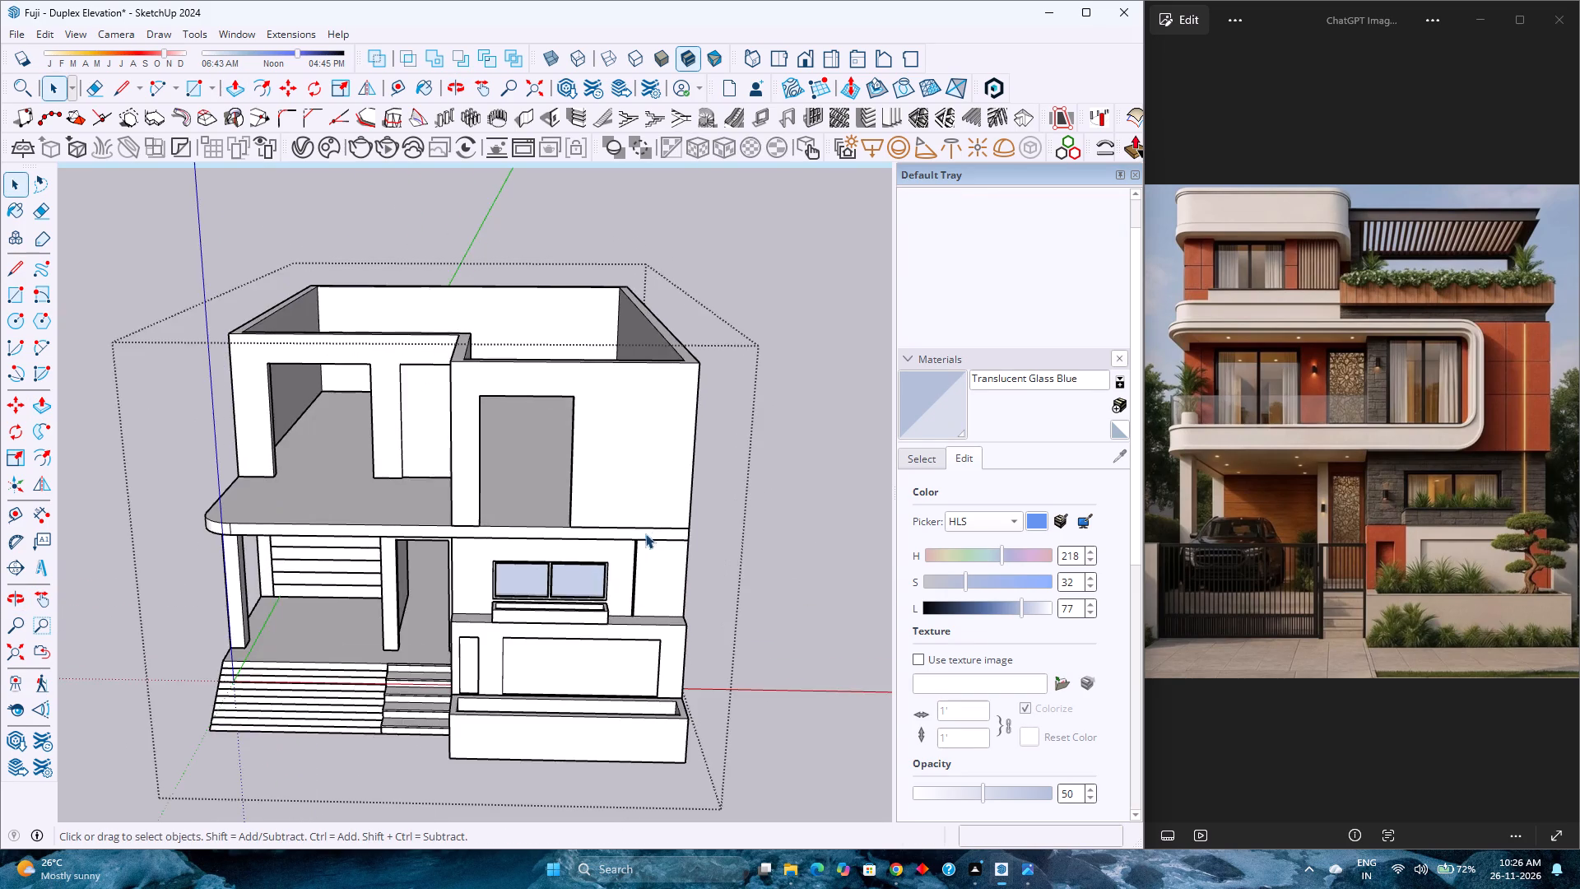
{"action": "scroll", "coordinate": [639, 553], "scroll_direction": "up", "scroll_amount": 19}
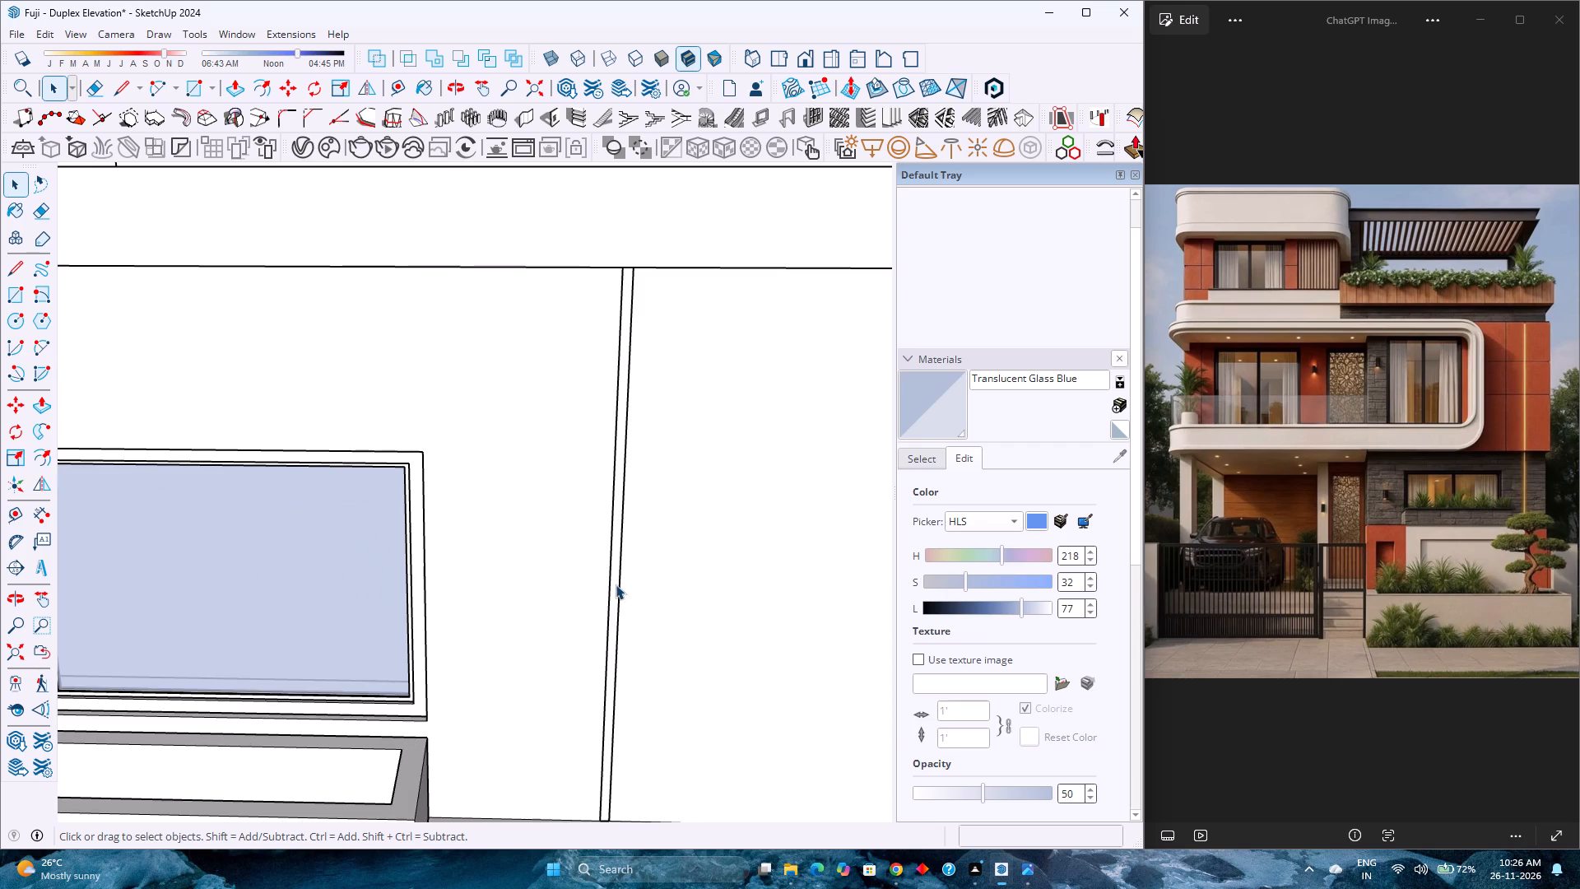
{"action": "left_click", "coordinate": [613, 580]}
{"action": "double_click", "coordinate": [613, 580]}
{"action": "left_click", "coordinate": [614, 579]}
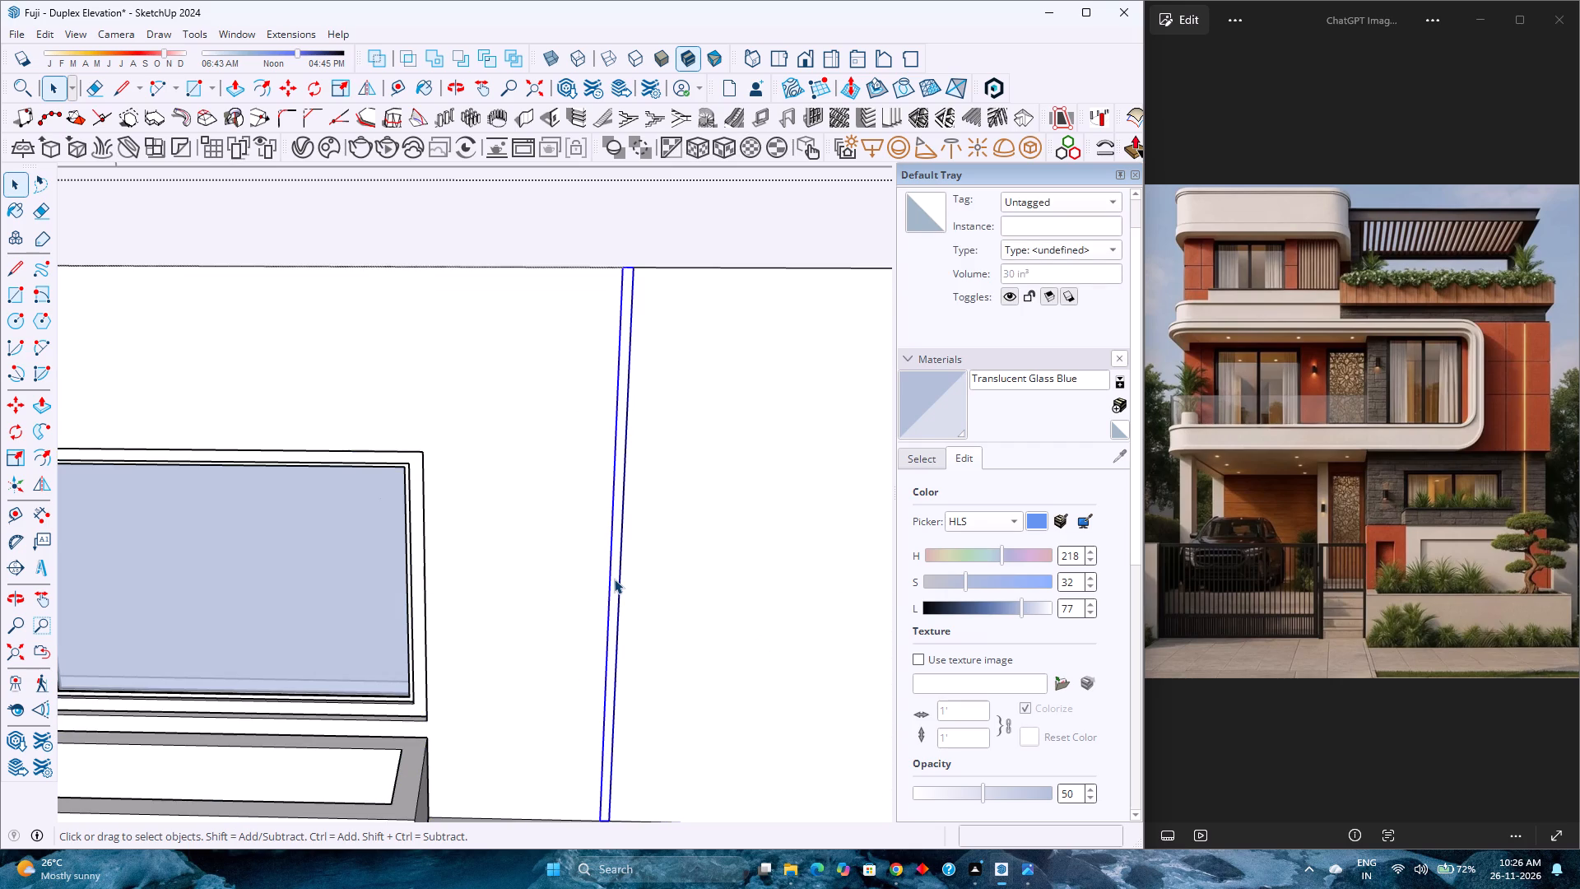
{"action": "scroll", "coordinate": [613, 579], "scroll_direction": "down", "scroll_amount": 7}
{"action": "key", "text": "m"}
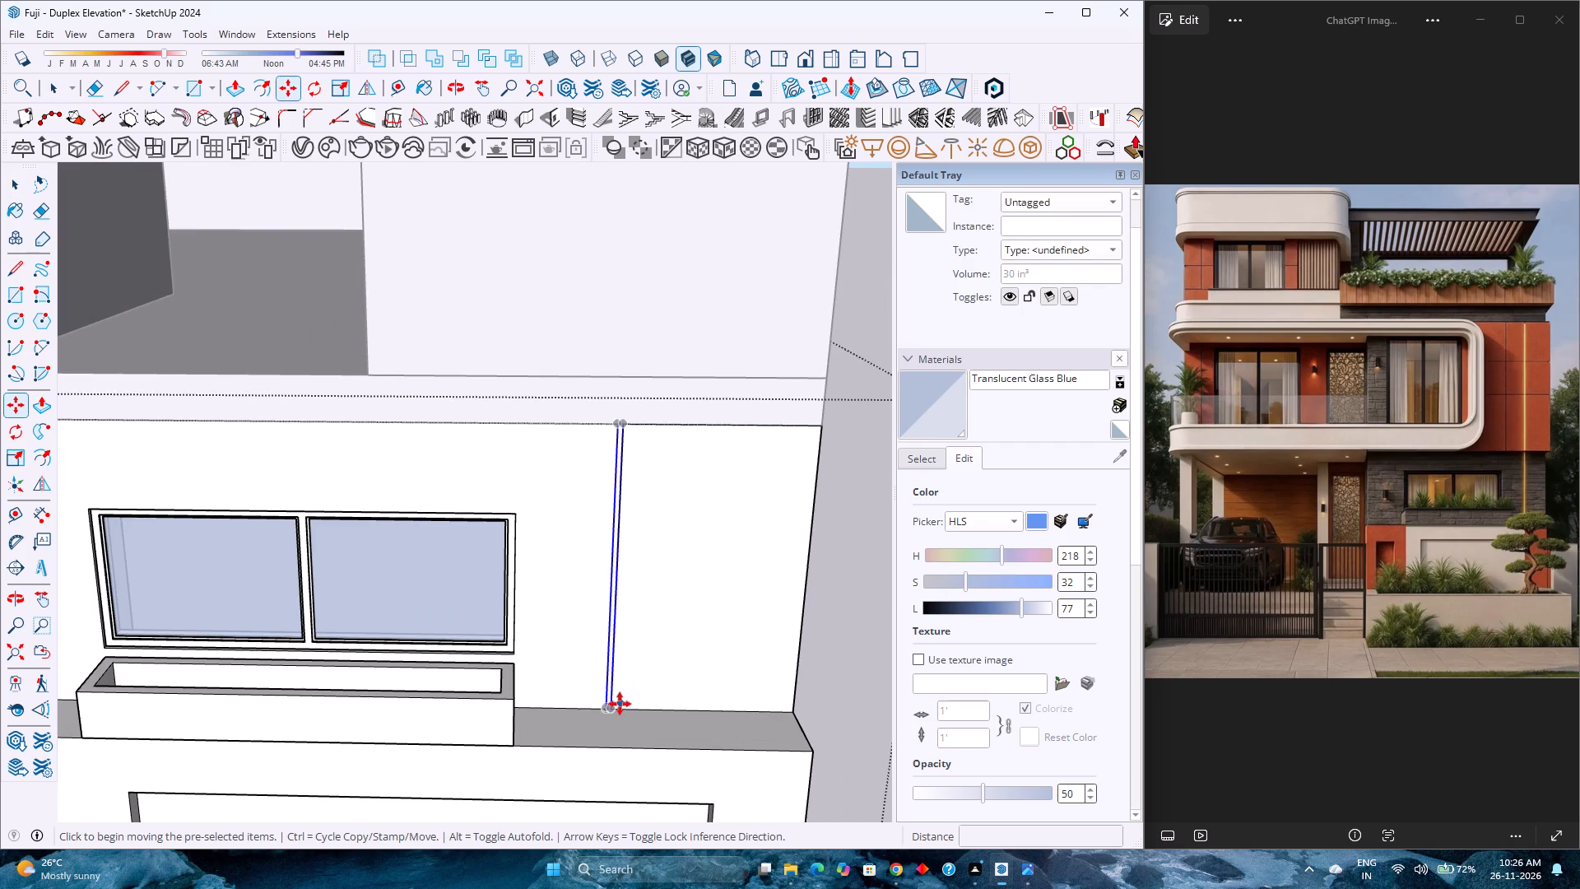
{"action": "left_click", "coordinate": [615, 709]}
{"action": "scroll", "coordinate": [770, 714], "scroll_direction": "down", "scroll_amount": 4}
{"action": "middle_click_drag", "start_coordinate": [669, 691], "coordinate": [653, 687], "text": "shift"}
{"action": "middle_click_drag", "start_coordinate": [646, 687], "coordinate": [479, 678], "text": "shift"}
{"action": "middle_click", "coordinate": [479, 678], "text": "shift"}
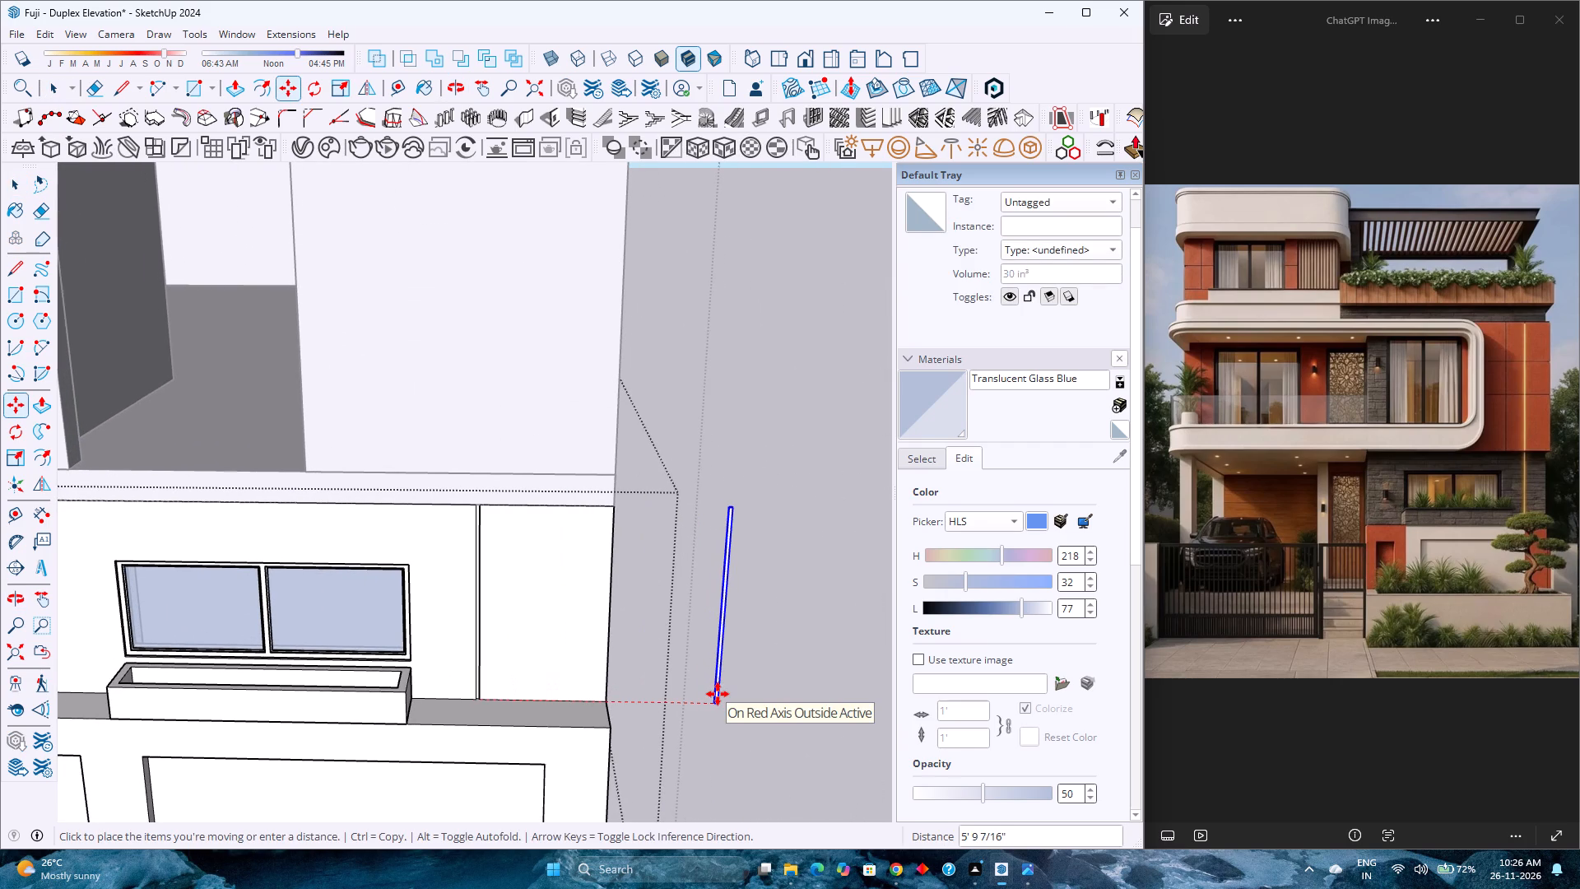
{"action": "key", "text": "6"}
{"action": "key", "text": "apostrophe"}
{"action": "key", "text": "Return"}
{"action": "key", "text": "space"}
Push/pull the right side face of the vertical groove beside the ground-floor window outward by 1'6".
{"action": "scroll", "coordinate": [473, 686], "scroll_direction": "up", "scroll_amount": 4}
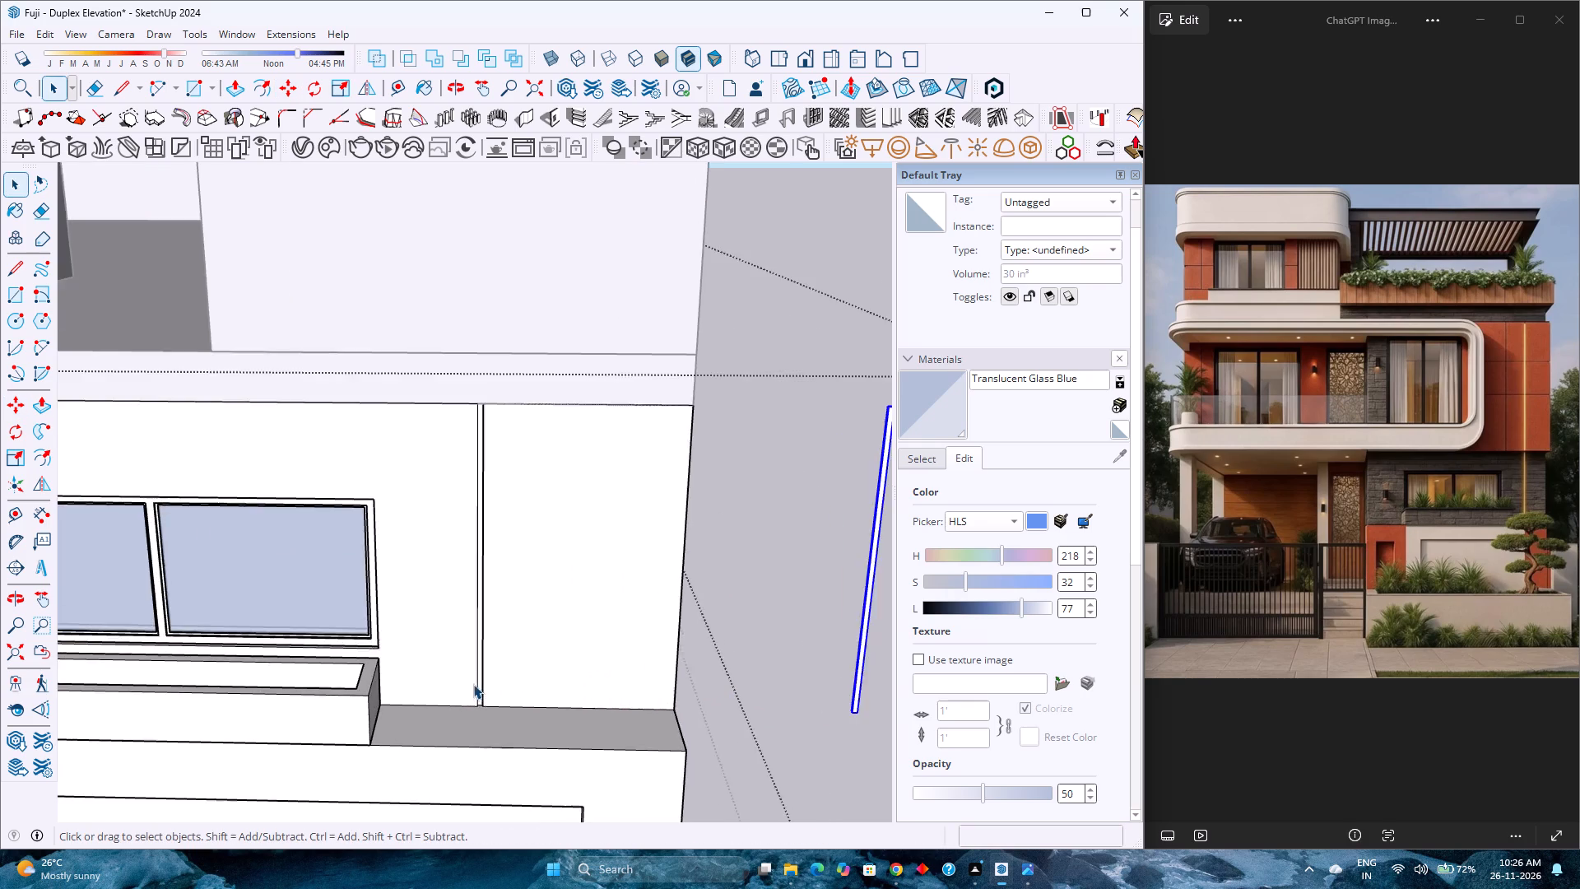
{"action": "scroll", "coordinate": [473, 684], "scroll_direction": "up", "scroll_amount": 6}
{"action": "middle_click_drag", "start_coordinate": [476, 681], "coordinate": [773, 750]}
{"action": "middle_click", "coordinate": [774, 750]}
{"action": "scroll", "coordinate": [463, 689], "scroll_direction": "up", "scroll_amount": 5}
{"action": "scroll", "coordinate": [546, 702], "scroll_direction": "up", "scroll_amount": 2}
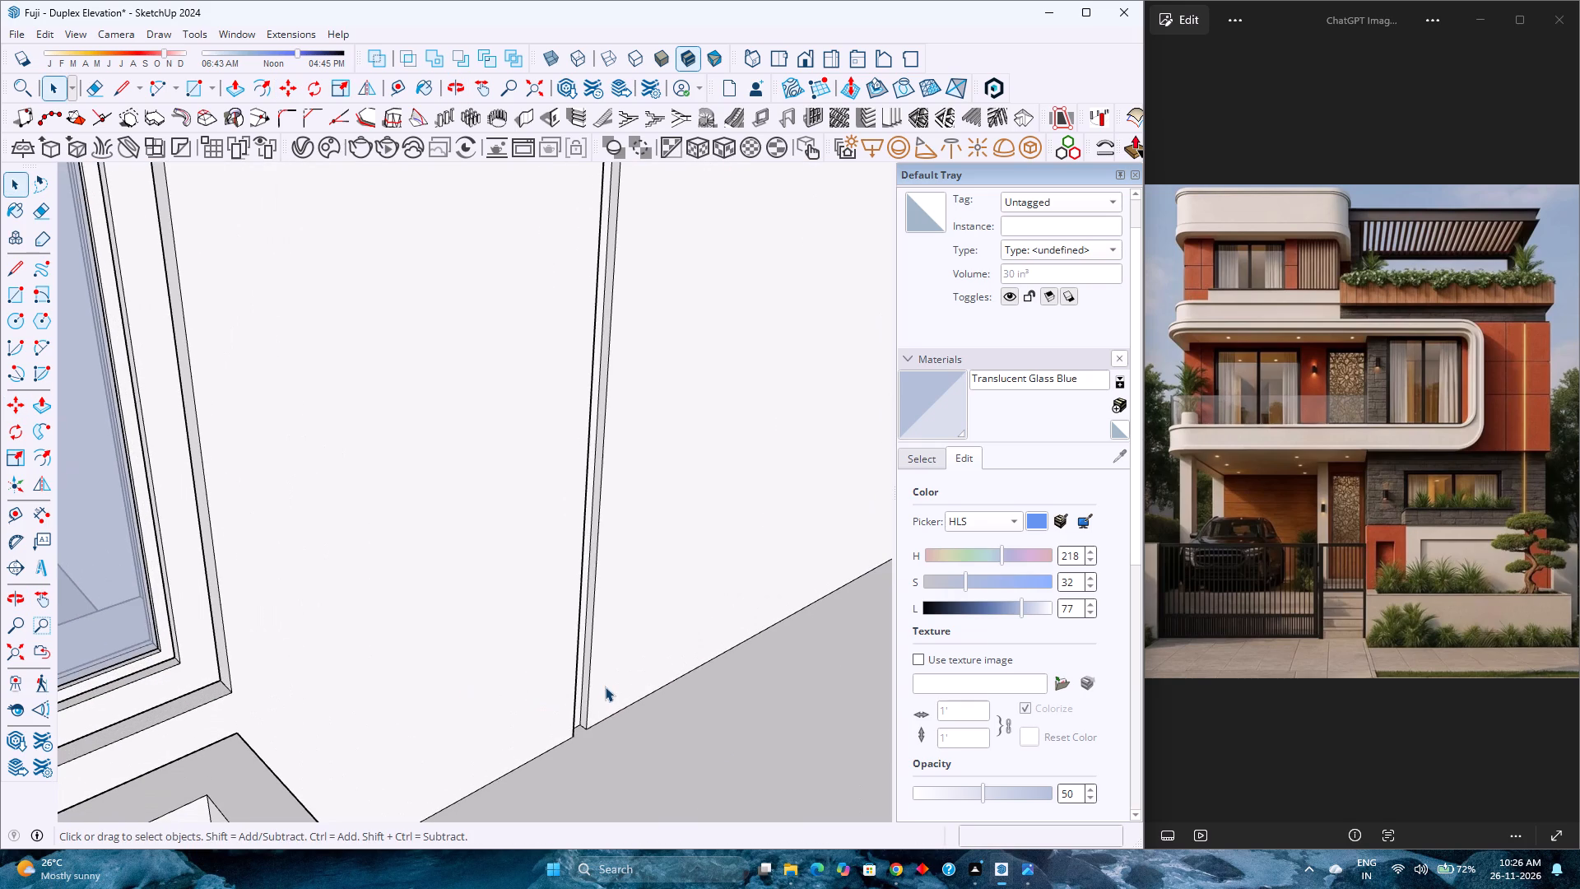
{"action": "left_click", "coordinate": [594, 680]}
{"action": "left_click", "coordinate": [586, 684]}
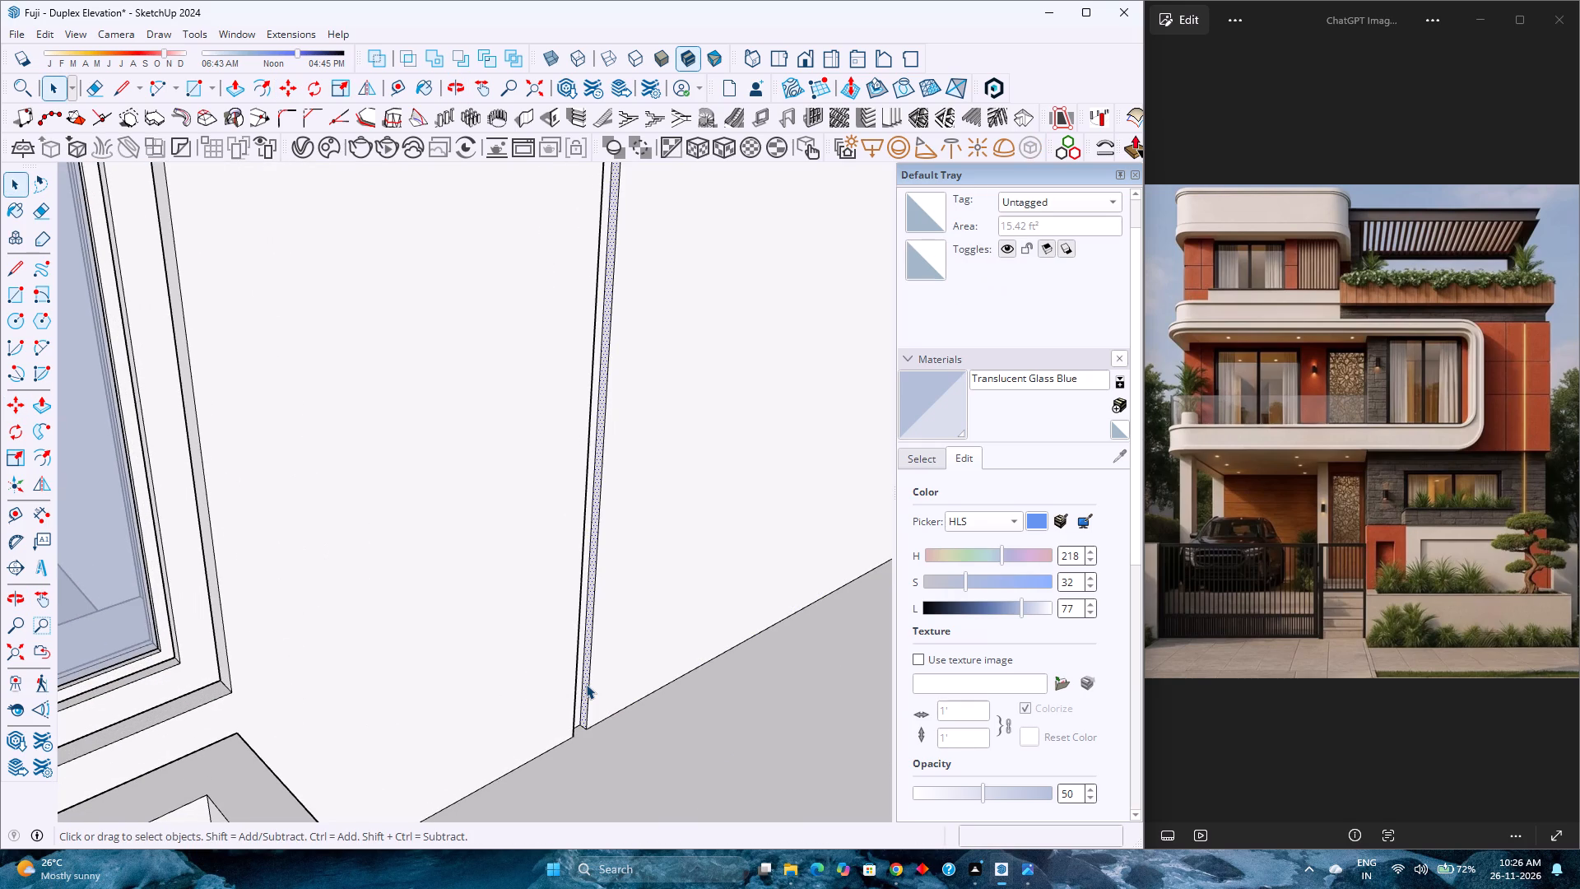
{"action": "key", "text": "p"}
{"action": "left_click", "coordinate": [586, 684]}
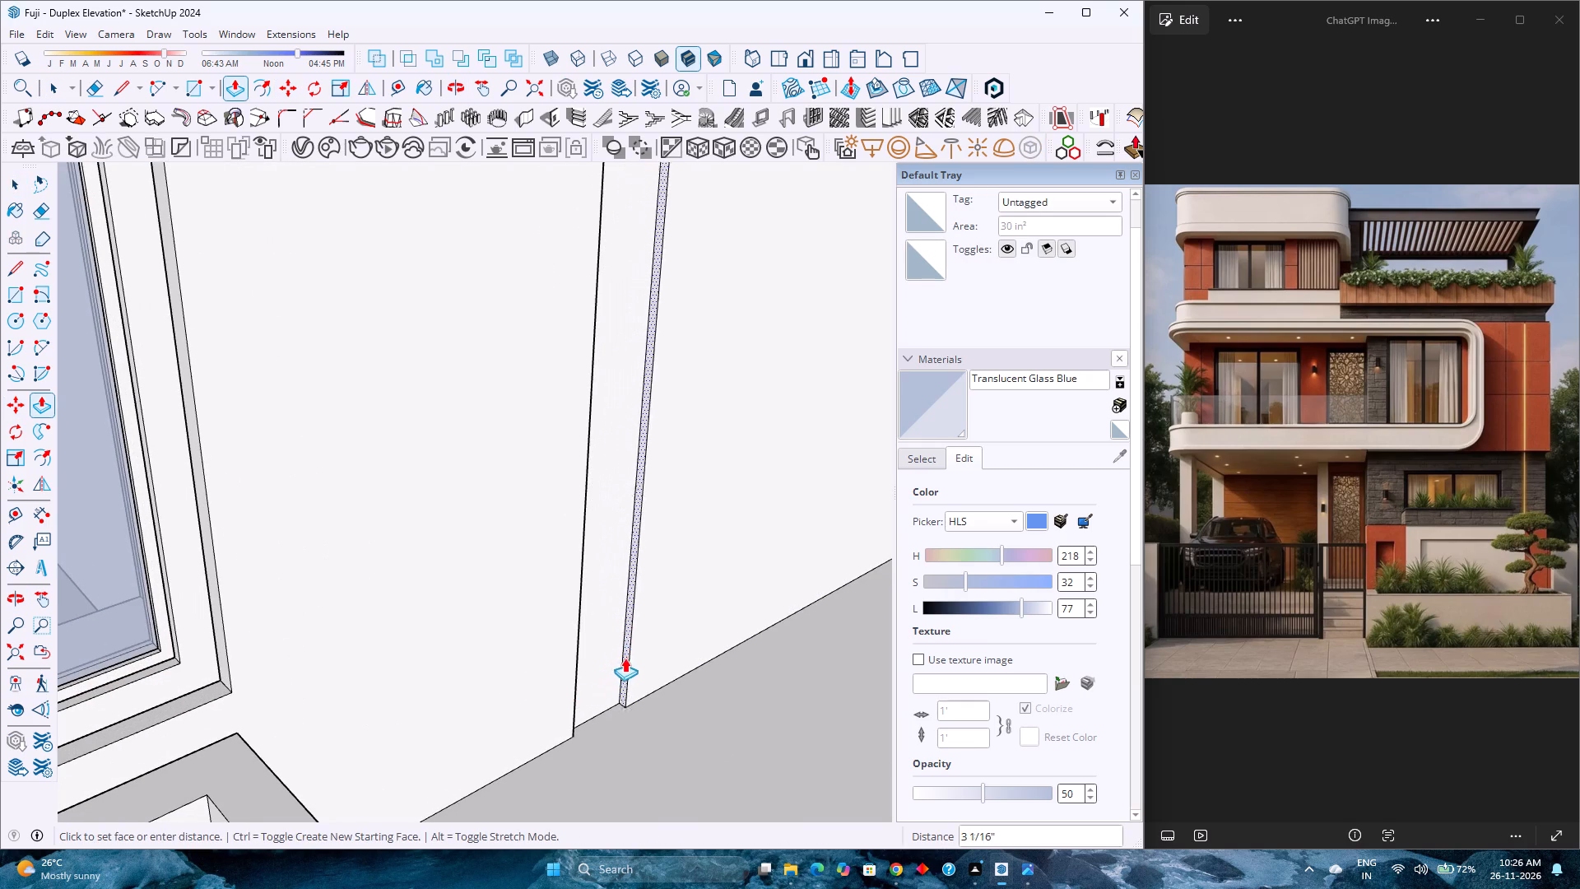
{"action": "key", "text": "1"}
{"action": "type", "text": "'6"}
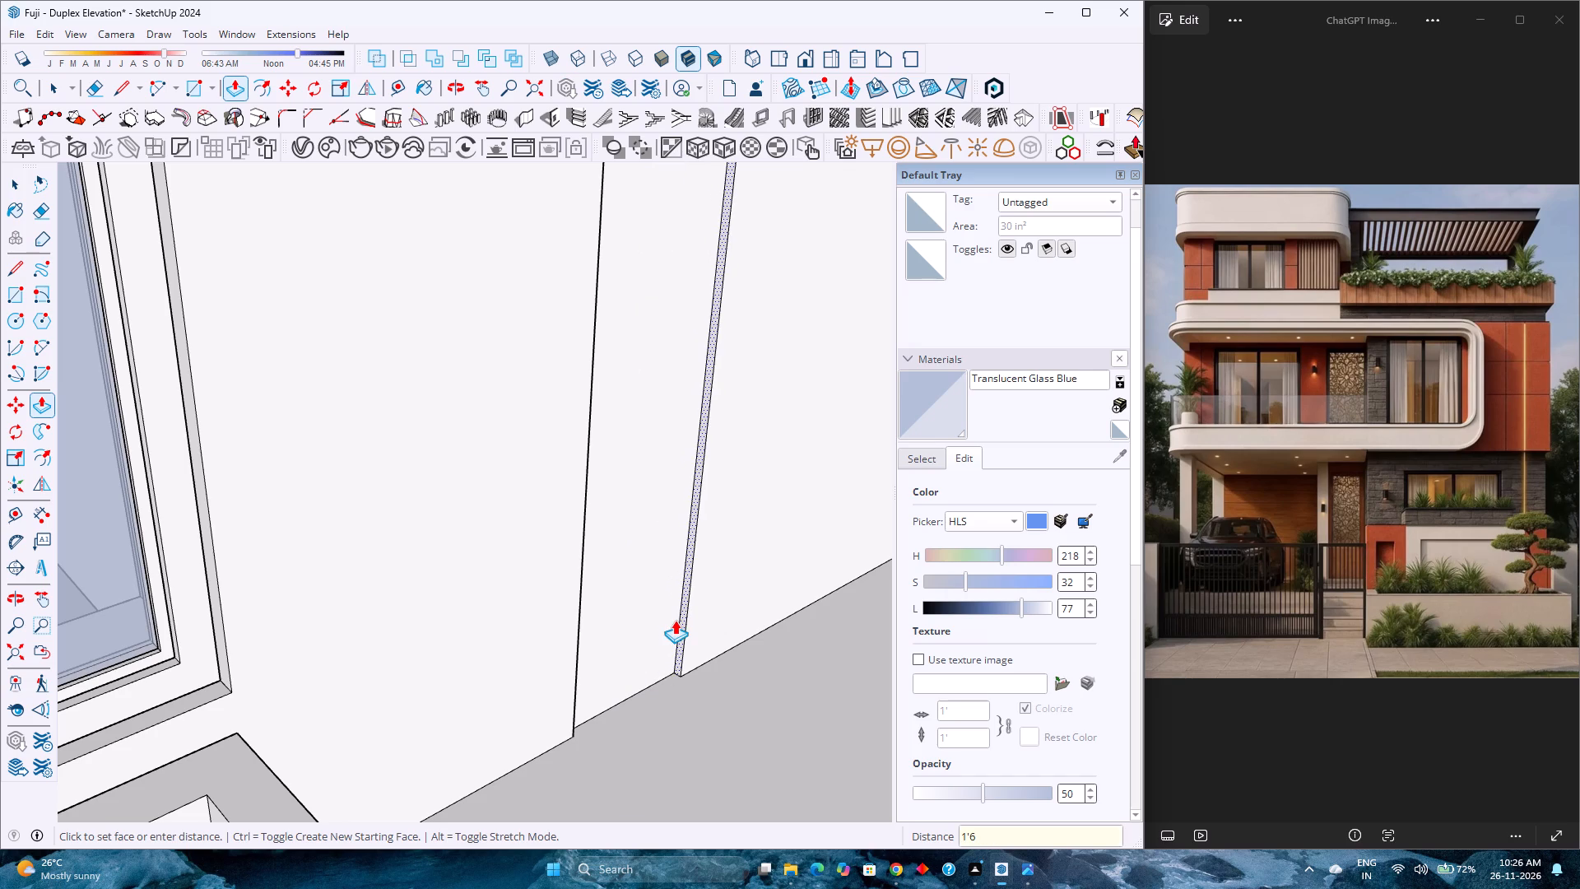
{"action": "key", "text": "Return"}
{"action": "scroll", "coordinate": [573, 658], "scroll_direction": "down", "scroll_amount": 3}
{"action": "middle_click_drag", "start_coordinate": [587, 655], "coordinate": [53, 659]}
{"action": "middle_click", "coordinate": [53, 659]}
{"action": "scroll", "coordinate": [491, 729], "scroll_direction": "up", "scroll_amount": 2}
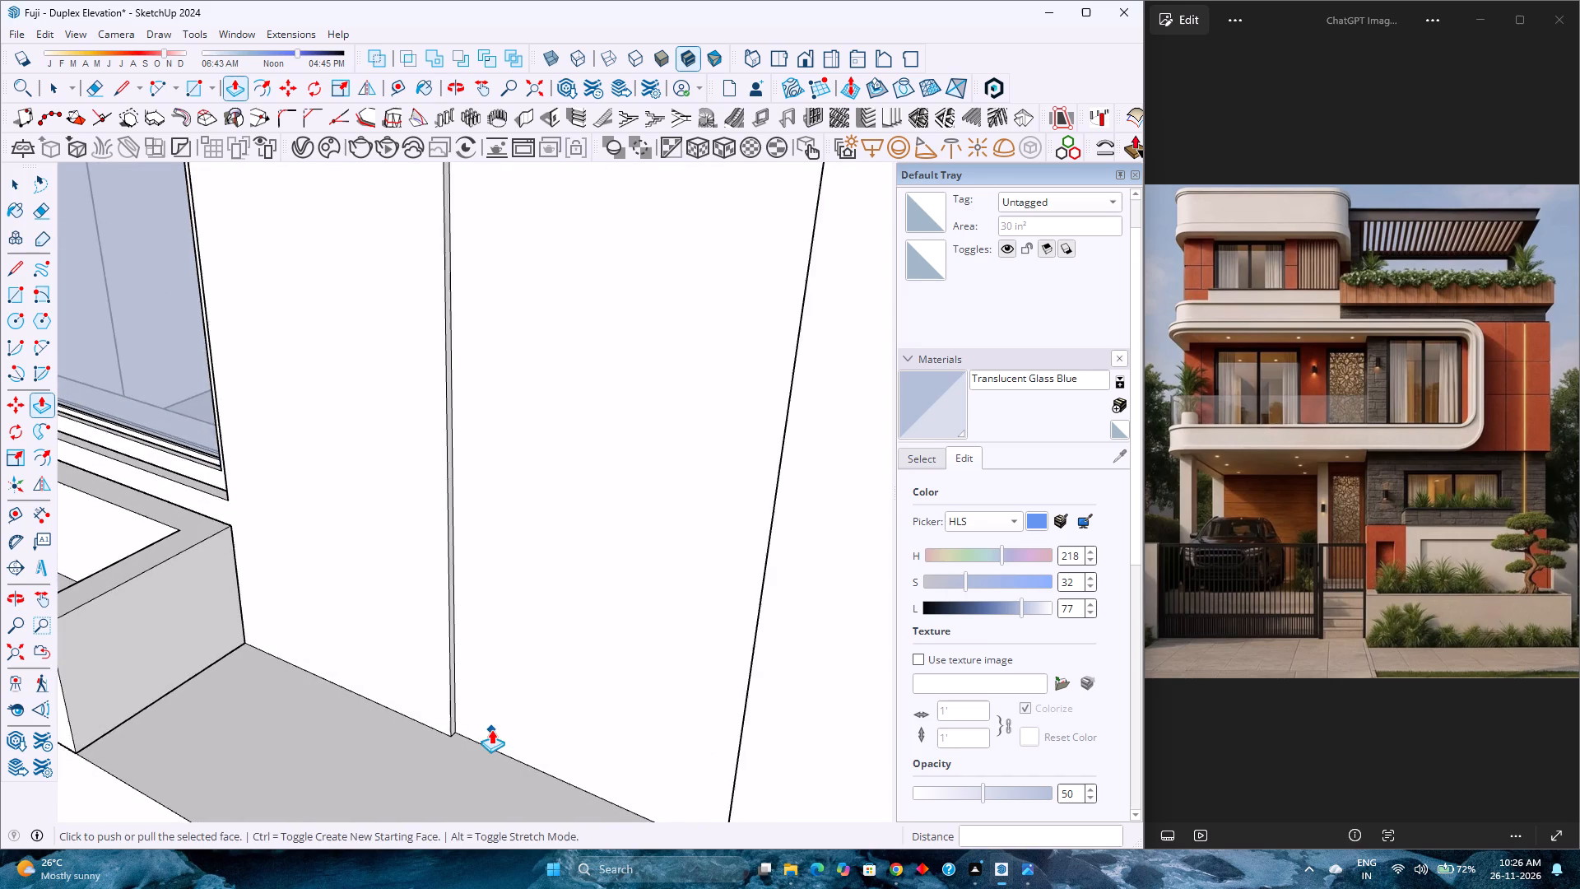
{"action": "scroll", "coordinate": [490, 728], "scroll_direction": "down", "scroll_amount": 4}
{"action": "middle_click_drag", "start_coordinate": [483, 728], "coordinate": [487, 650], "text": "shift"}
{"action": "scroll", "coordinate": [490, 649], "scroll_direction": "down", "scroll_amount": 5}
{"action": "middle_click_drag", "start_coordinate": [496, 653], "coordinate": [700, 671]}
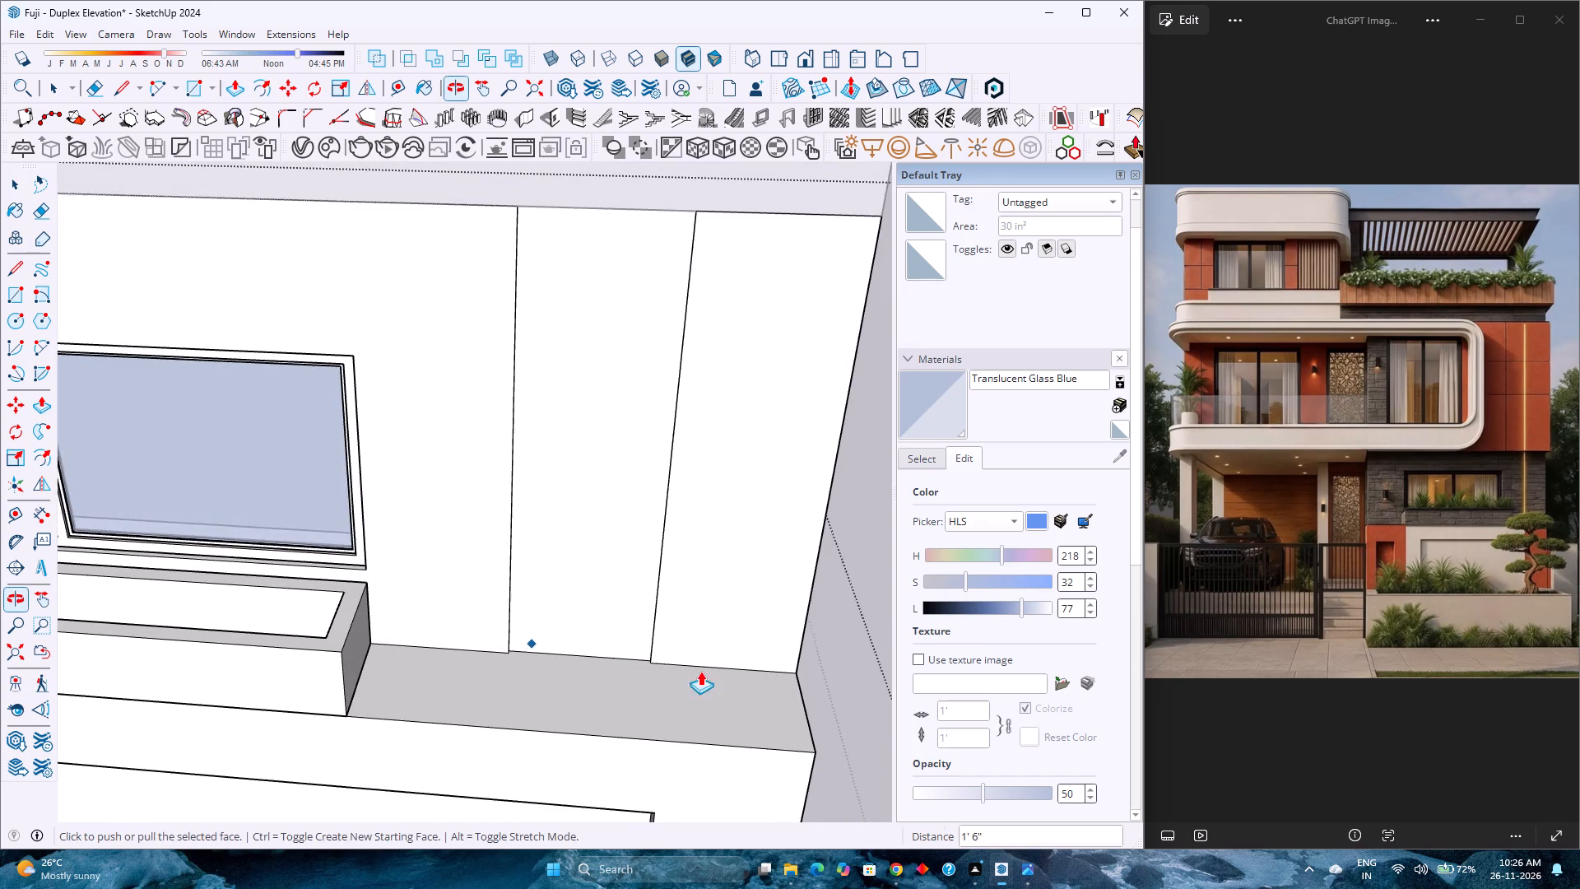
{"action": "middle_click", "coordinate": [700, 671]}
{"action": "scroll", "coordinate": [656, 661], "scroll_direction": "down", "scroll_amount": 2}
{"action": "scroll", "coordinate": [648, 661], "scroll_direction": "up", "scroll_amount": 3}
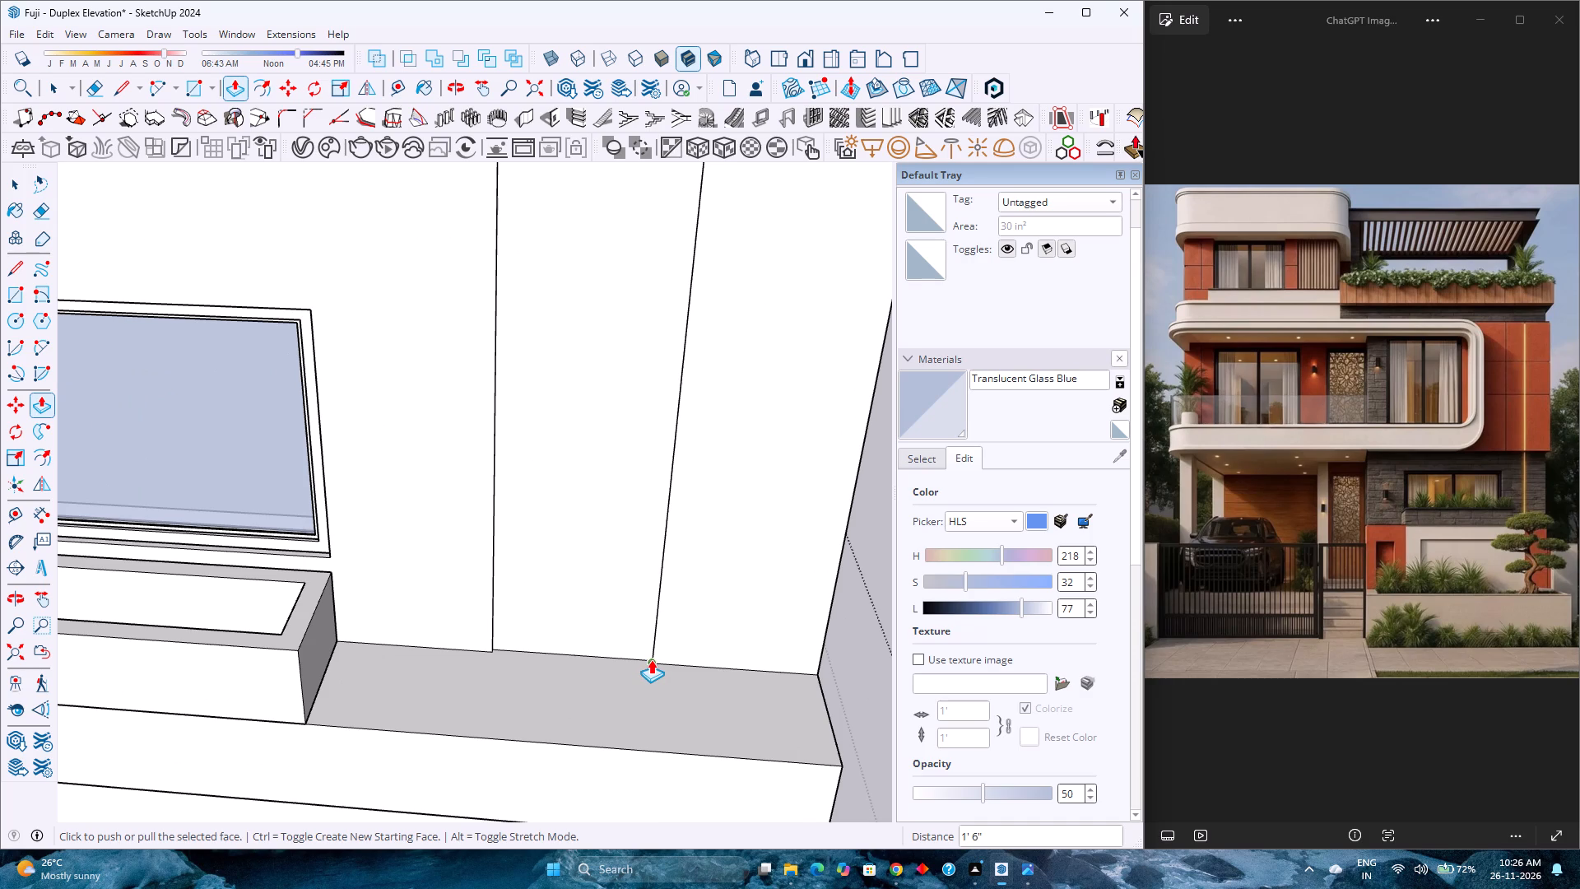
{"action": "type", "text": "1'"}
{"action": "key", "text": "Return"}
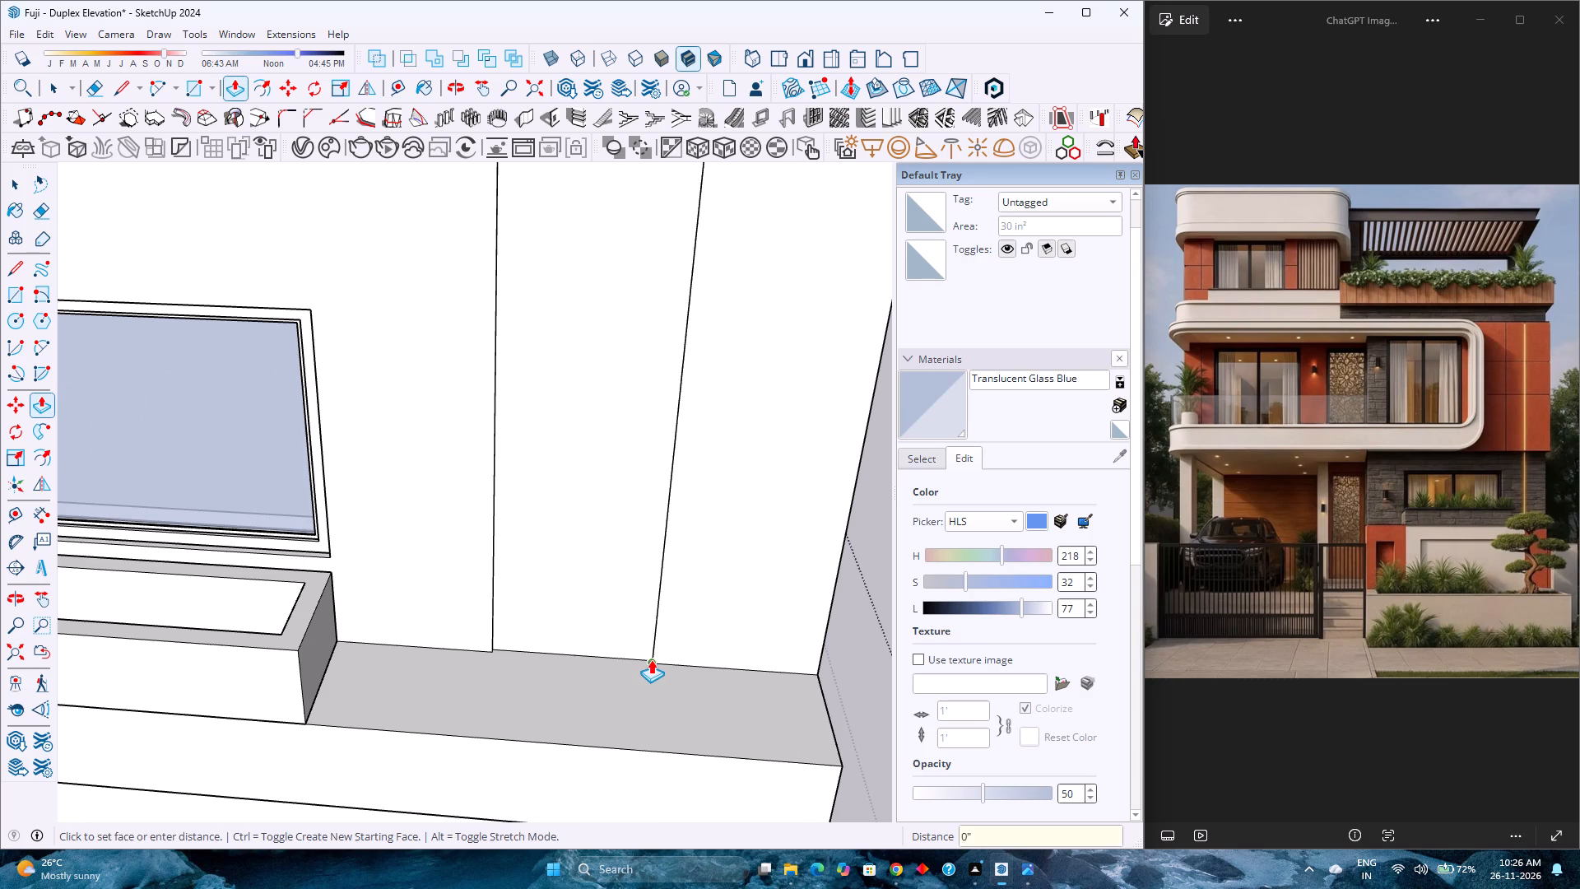
Push/pull the left side face of the widened vertical groove 1' toward the wall's right end.
{"action": "scroll", "coordinate": [536, 672], "scroll_direction": "up", "scroll_amount": 8}
{"action": "middle_click_drag", "start_coordinate": [535, 663], "coordinate": [335, 704]}
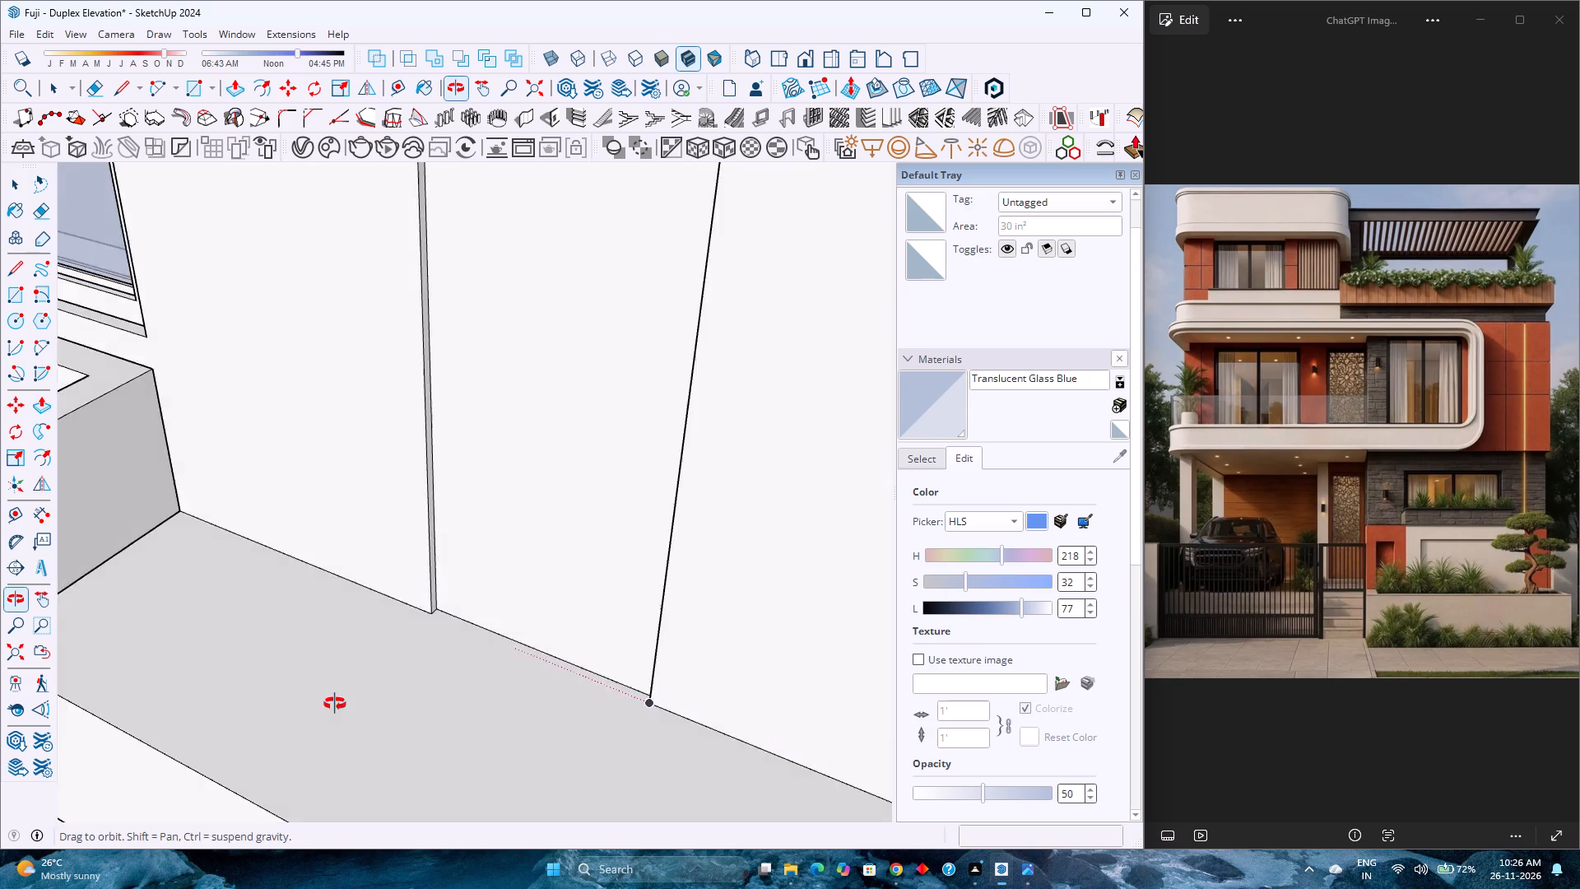
{"action": "middle_click_drag", "start_coordinate": [335, 704], "coordinate": [330, 705]}
{"action": "scroll", "coordinate": [447, 603], "scroll_direction": "up", "scroll_amount": 3}
{"action": "key", "text": "Escape"}
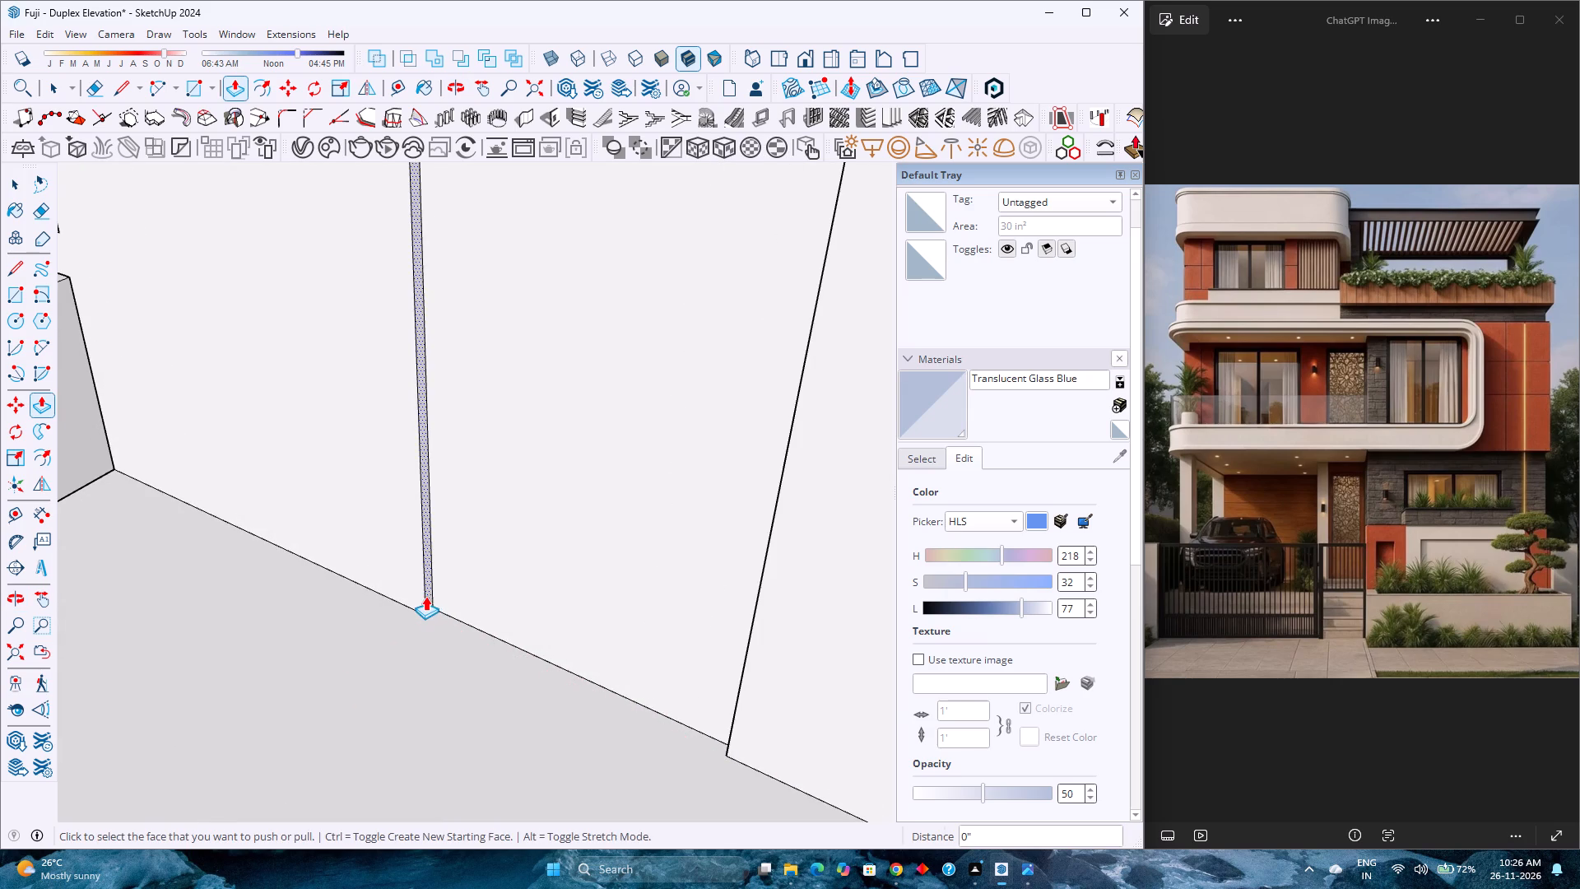
{"action": "left_click", "coordinate": [425, 596]}
{"action": "type", "text": "1'"}
{"action": "key", "text": "Return"}
{"action": "scroll", "coordinate": [542, 646], "scroll_direction": "down", "scroll_amount": 7}
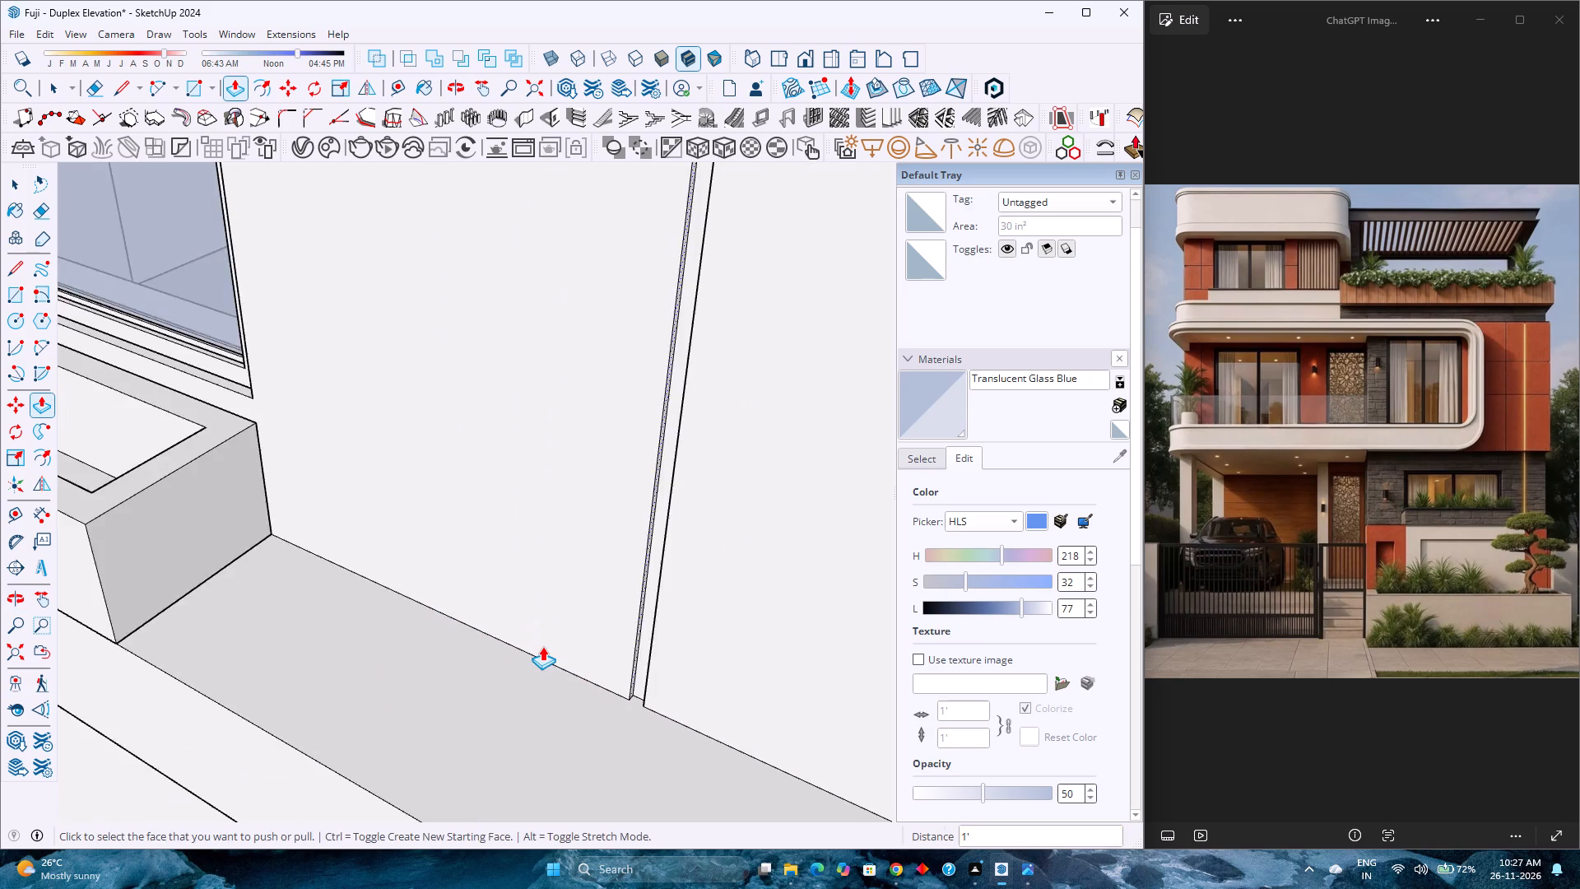
Push/pull the left side face of the ground-floor wall groove 2" toward the window.
{"action": "scroll", "coordinate": [542, 646], "scroll_direction": "down", "scroll_amount": 4}
{"action": "middle_click_drag", "start_coordinate": [486, 673], "coordinate": [647, 631]}
{"action": "scroll", "coordinate": [618, 623], "scroll_direction": "down", "scroll_amount": 15}
{"action": "middle_click_drag", "start_coordinate": [519, 680], "coordinate": [579, 449]}
{"action": "middle_click", "coordinate": [579, 449]}
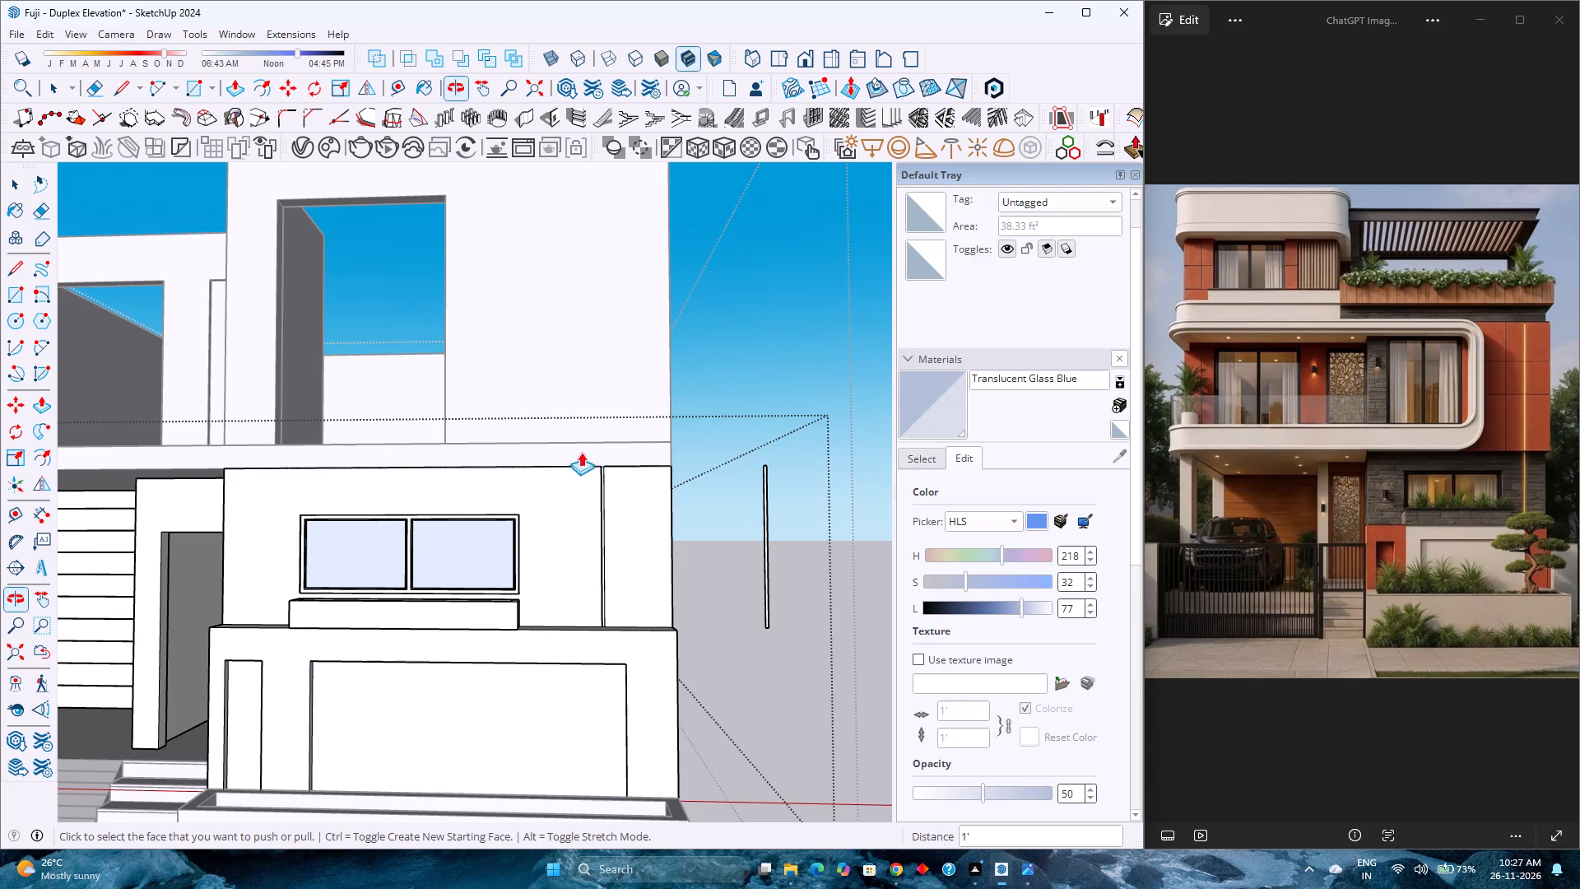
{"action": "scroll", "coordinate": [579, 612], "scroll_direction": "up", "scroll_amount": 13}
{"action": "middle_click_drag", "start_coordinate": [612, 630], "coordinate": [564, 762]}
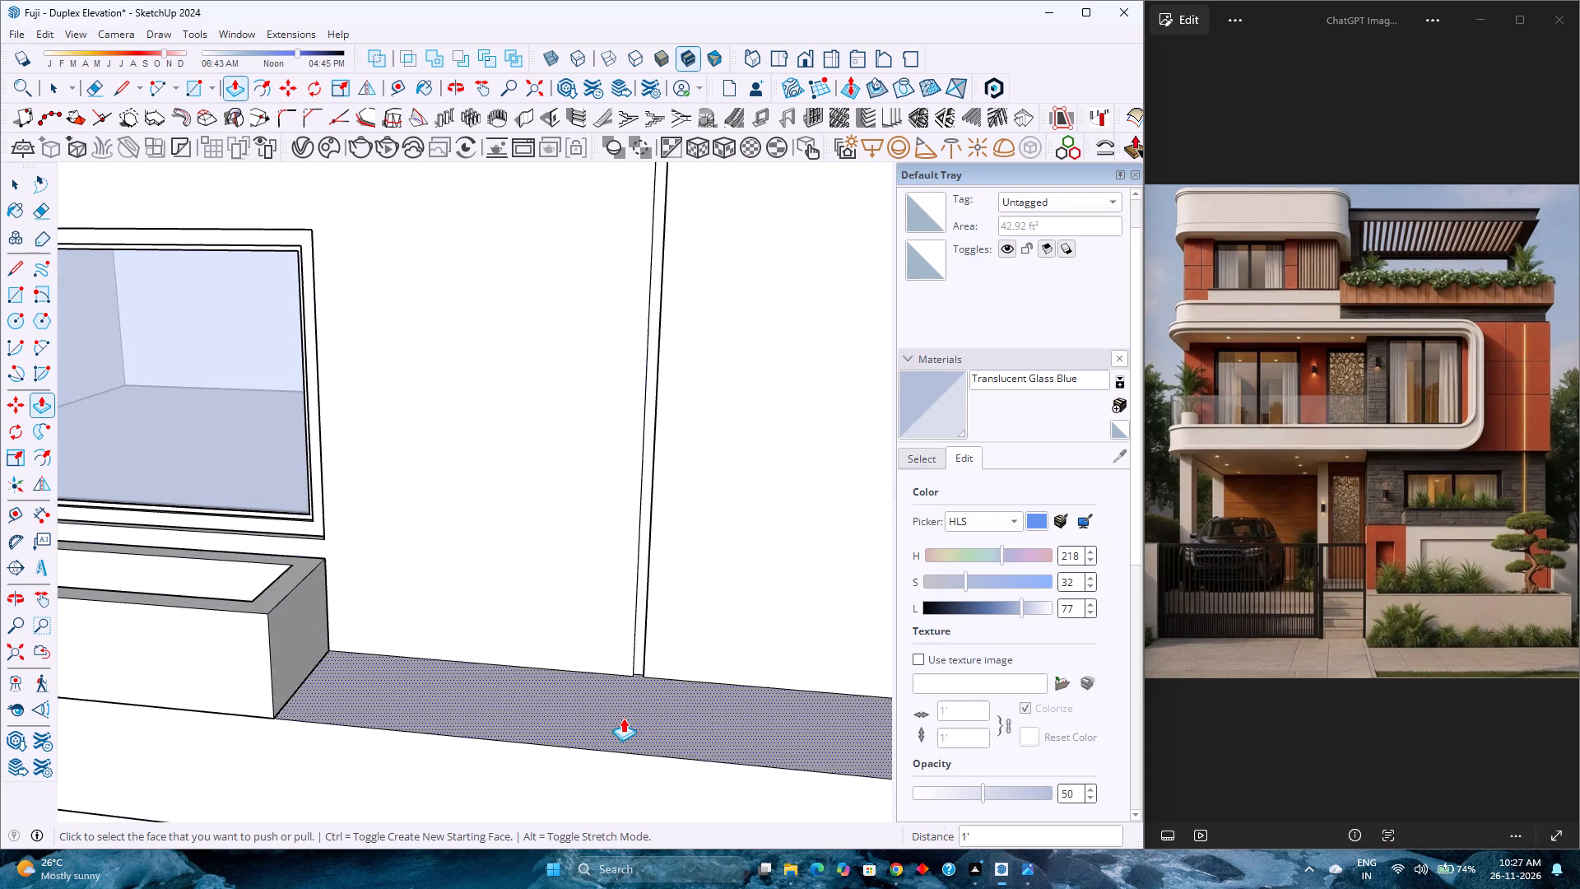
{"action": "scroll", "coordinate": [624, 715], "scroll_direction": "up", "scroll_amount": 12}
{"action": "middle_click_drag", "start_coordinate": [642, 674], "coordinate": [579, 800]}
{"action": "middle_click", "coordinate": [579, 799]}
{"action": "scroll", "coordinate": [634, 643], "scroll_direction": "up", "scroll_amount": 5}
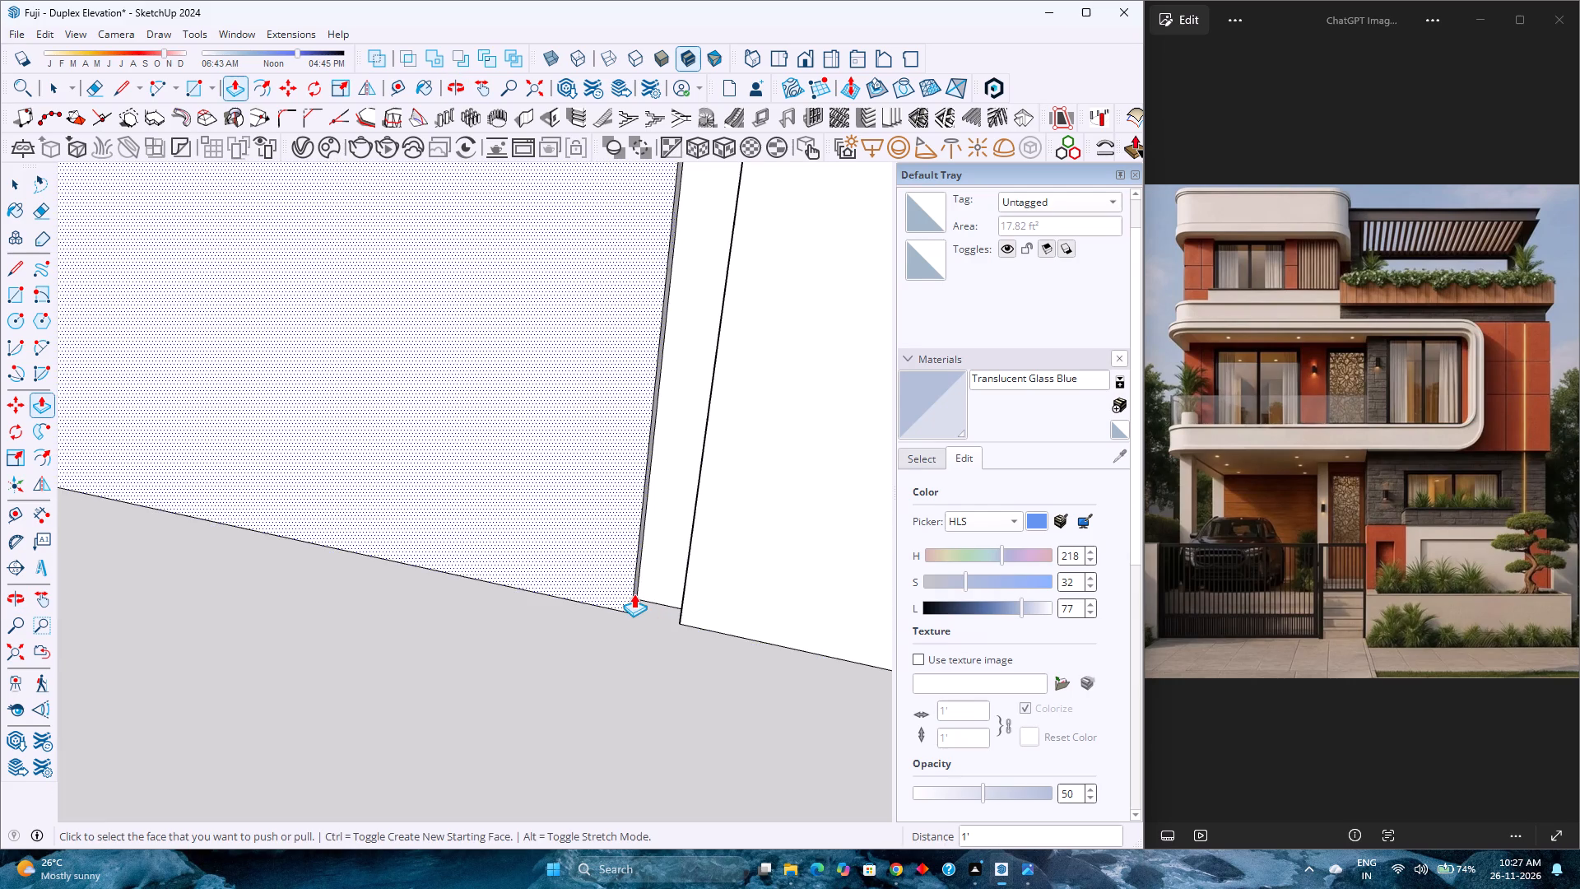
{"action": "scroll", "coordinate": [635, 591], "scroll_direction": "up", "scroll_amount": 4}
{"action": "left_click", "coordinate": [637, 591]}
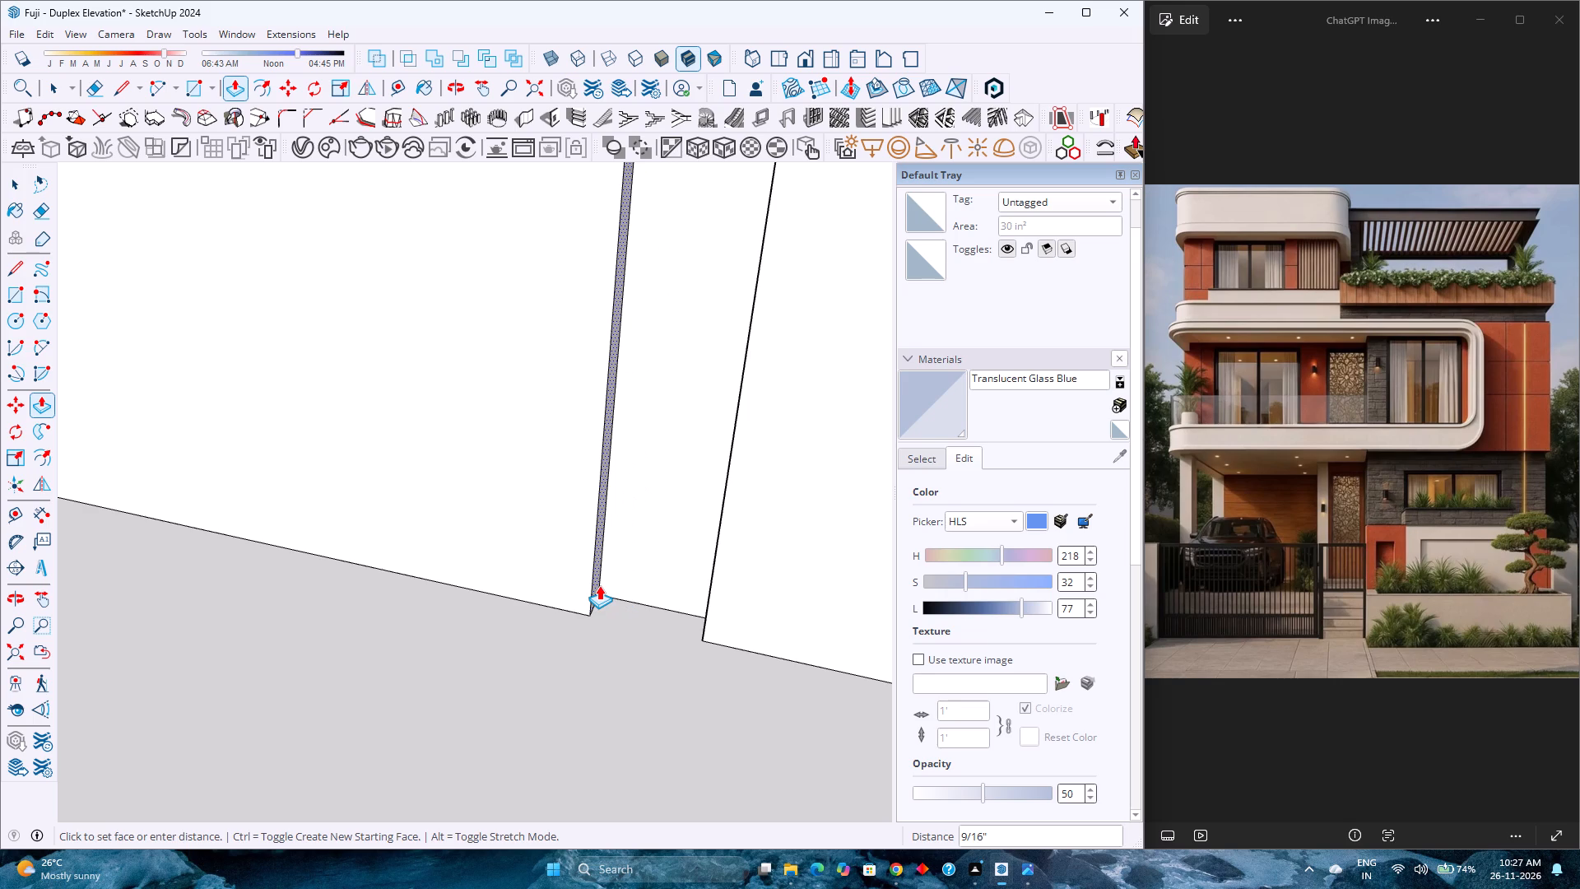
{"action": "key", "text": "1"}
{"action": "key", "text": "BackSpace"}
{"action": "key", "text": "2"}
{"action": "key", "text": "Return"}
Push/pull the right side face of the same groove 2" toward the window.
{"action": "middle_click_drag", "start_coordinate": [590, 590], "coordinate": [653, 623]}
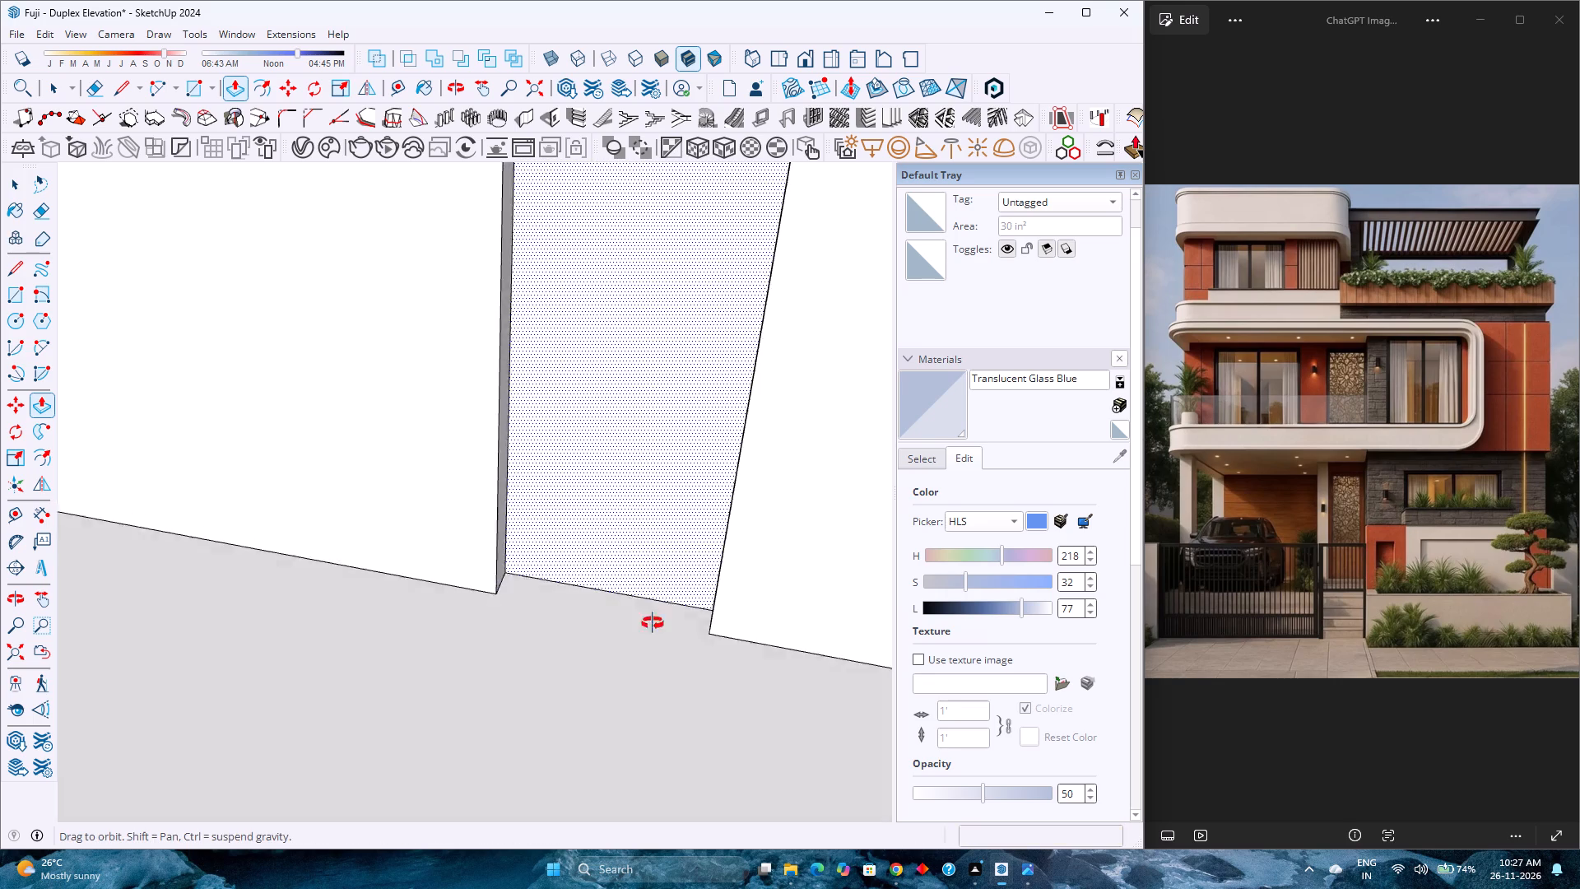
{"action": "middle_click_drag", "start_coordinate": [653, 623], "coordinate": [800, 646]}
{"action": "left_click", "coordinate": [737, 540]}
{"action": "key", "text": "2"}
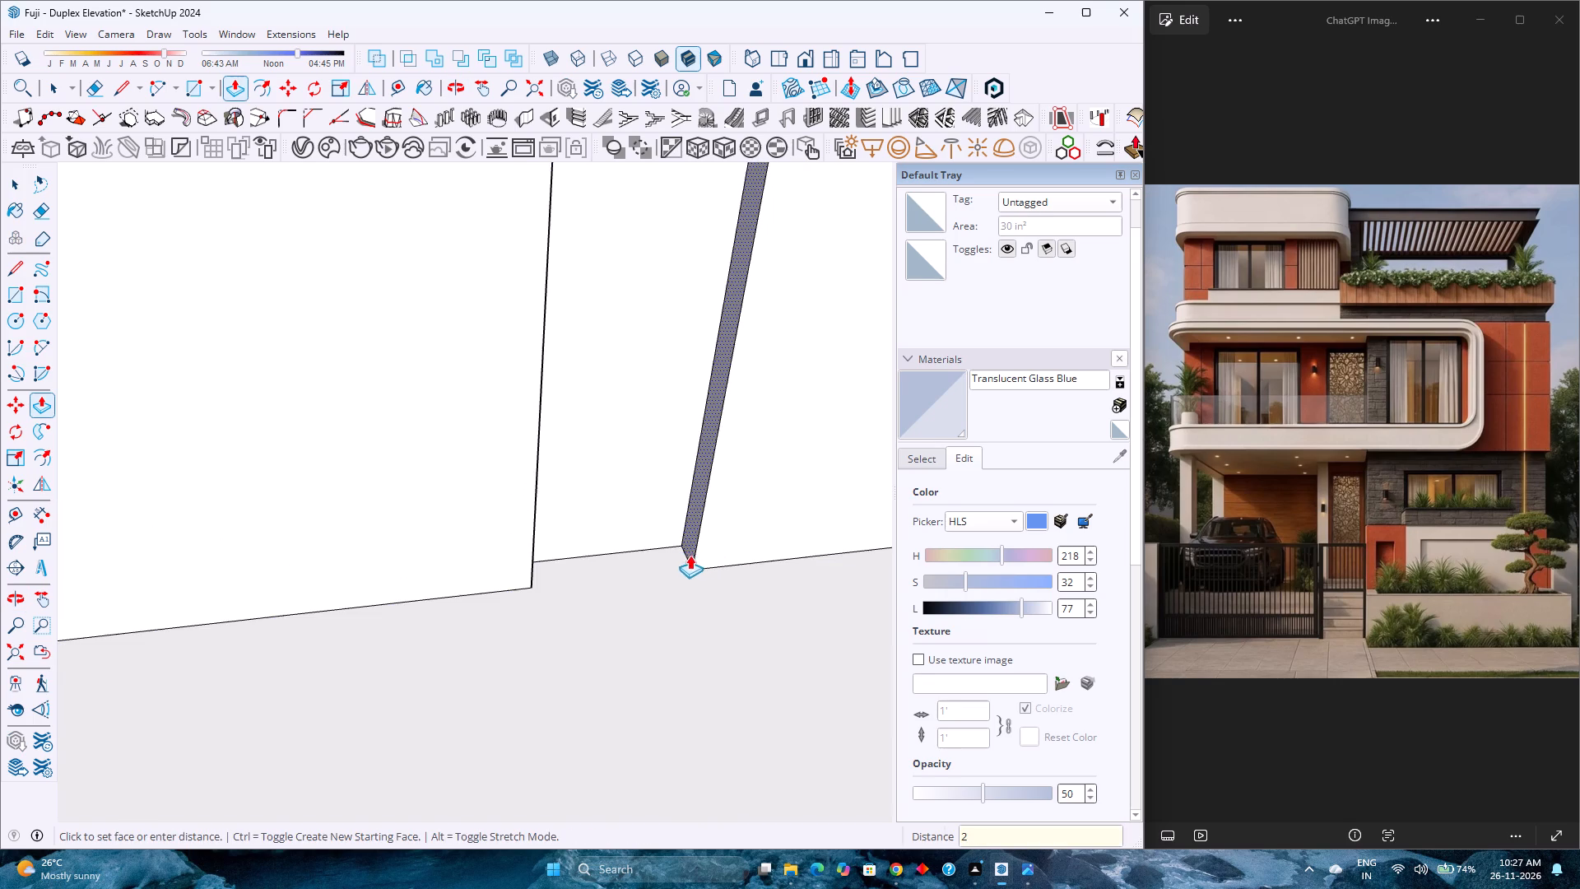
{"action": "key", "text": "Return"}
Move the thin vertical strip back into the repositioned ground-floor groove, snapping its bottom corner to the groove's base, and deselect it.
{"action": "scroll", "coordinate": [566, 595], "scroll_direction": "down", "scroll_amount": 20}
{"action": "scroll", "coordinate": [566, 595], "scroll_direction": "down", "scroll_amount": 4}
{"action": "middle_click_drag", "start_coordinate": [589, 615], "coordinate": [462, 521]}
{"action": "middle_click", "coordinate": [462, 521]}
{"action": "scroll", "coordinate": [462, 520], "scroll_direction": "down", "scroll_amount": 8}
{"action": "key", "text": "space"}
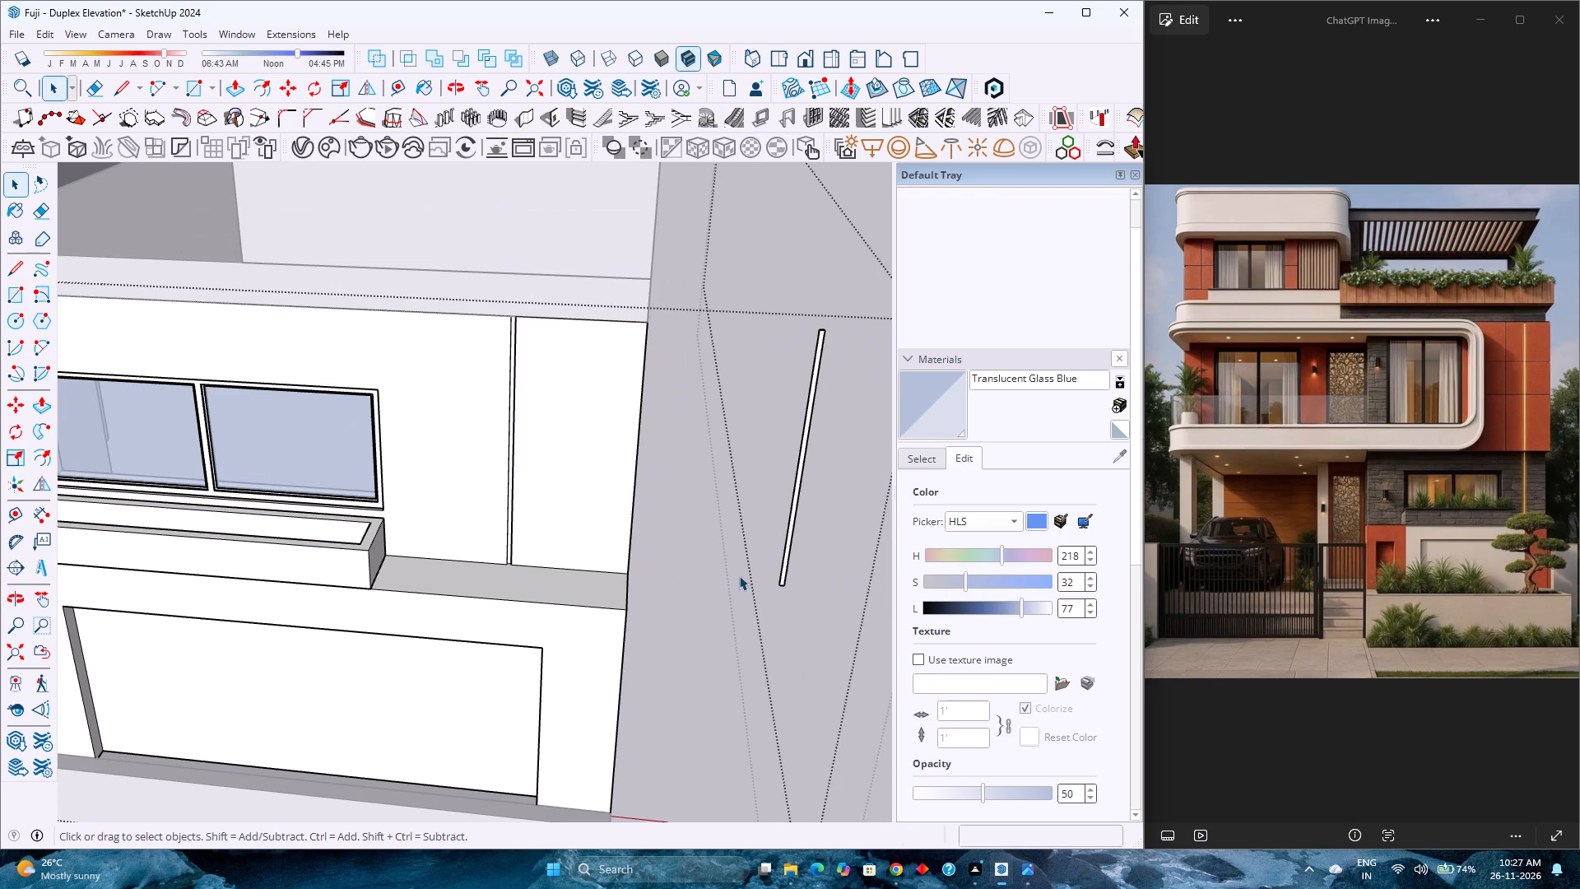
{"action": "left_click", "coordinate": [783, 579]}
{"action": "key", "text": "m"}
{"action": "scroll", "coordinate": [769, 586], "scroll_direction": "up", "scroll_amount": 3}
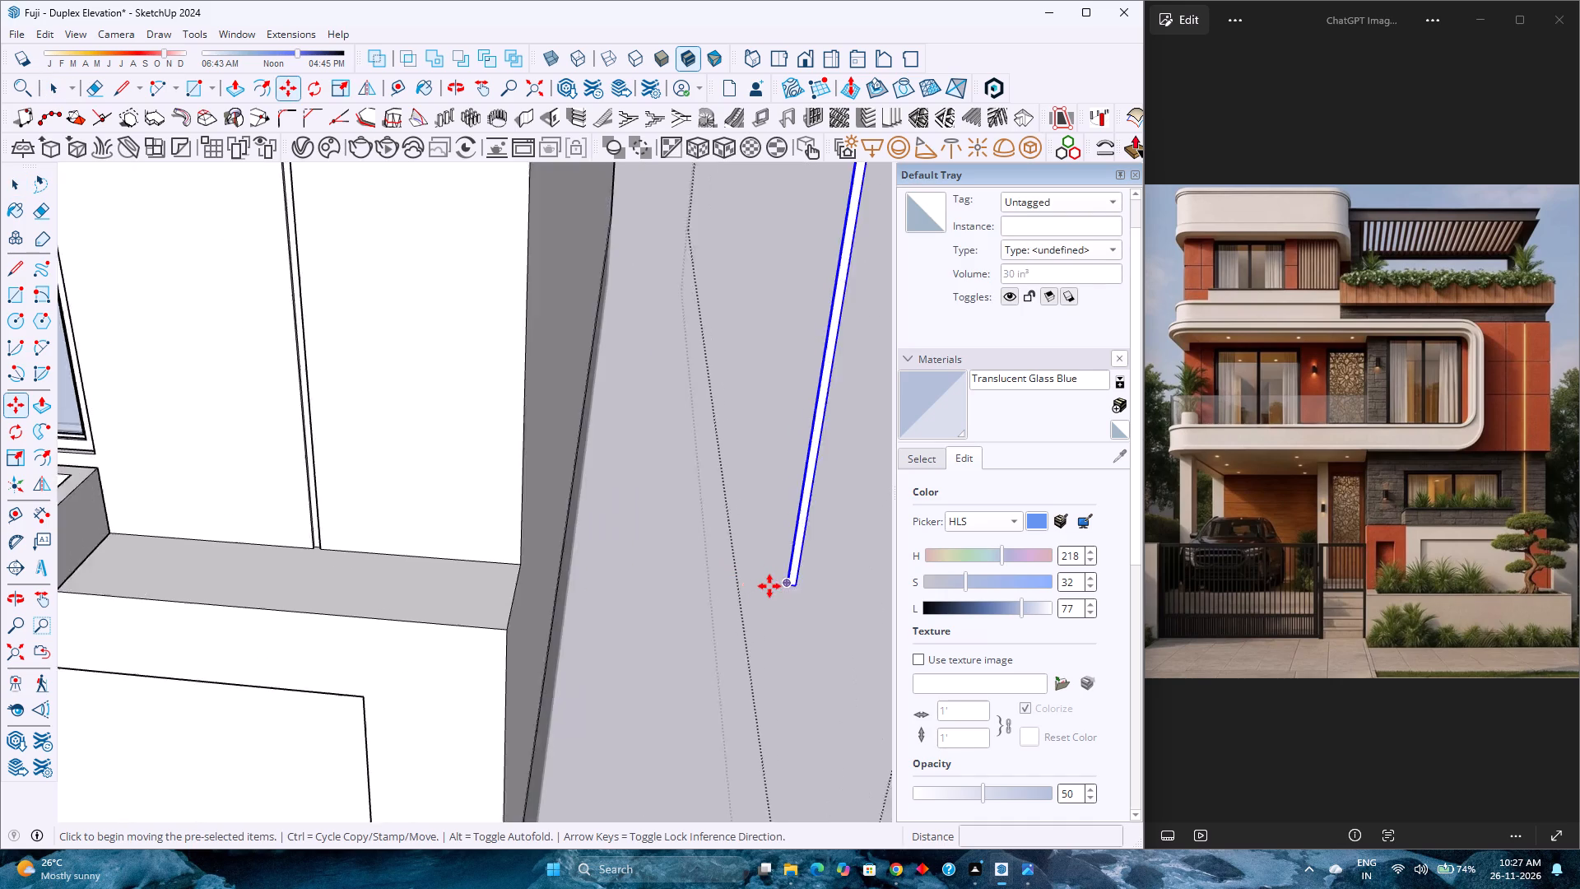
{"action": "scroll", "coordinate": [769, 586], "scroll_direction": "up", "scroll_amount": 5}
{"action": "scroll", "coordinate": [811, 582], "scroll_direction": "down", "scroll_amount": 3}
{"action": "left_click", "coordinate": [834, 584]}
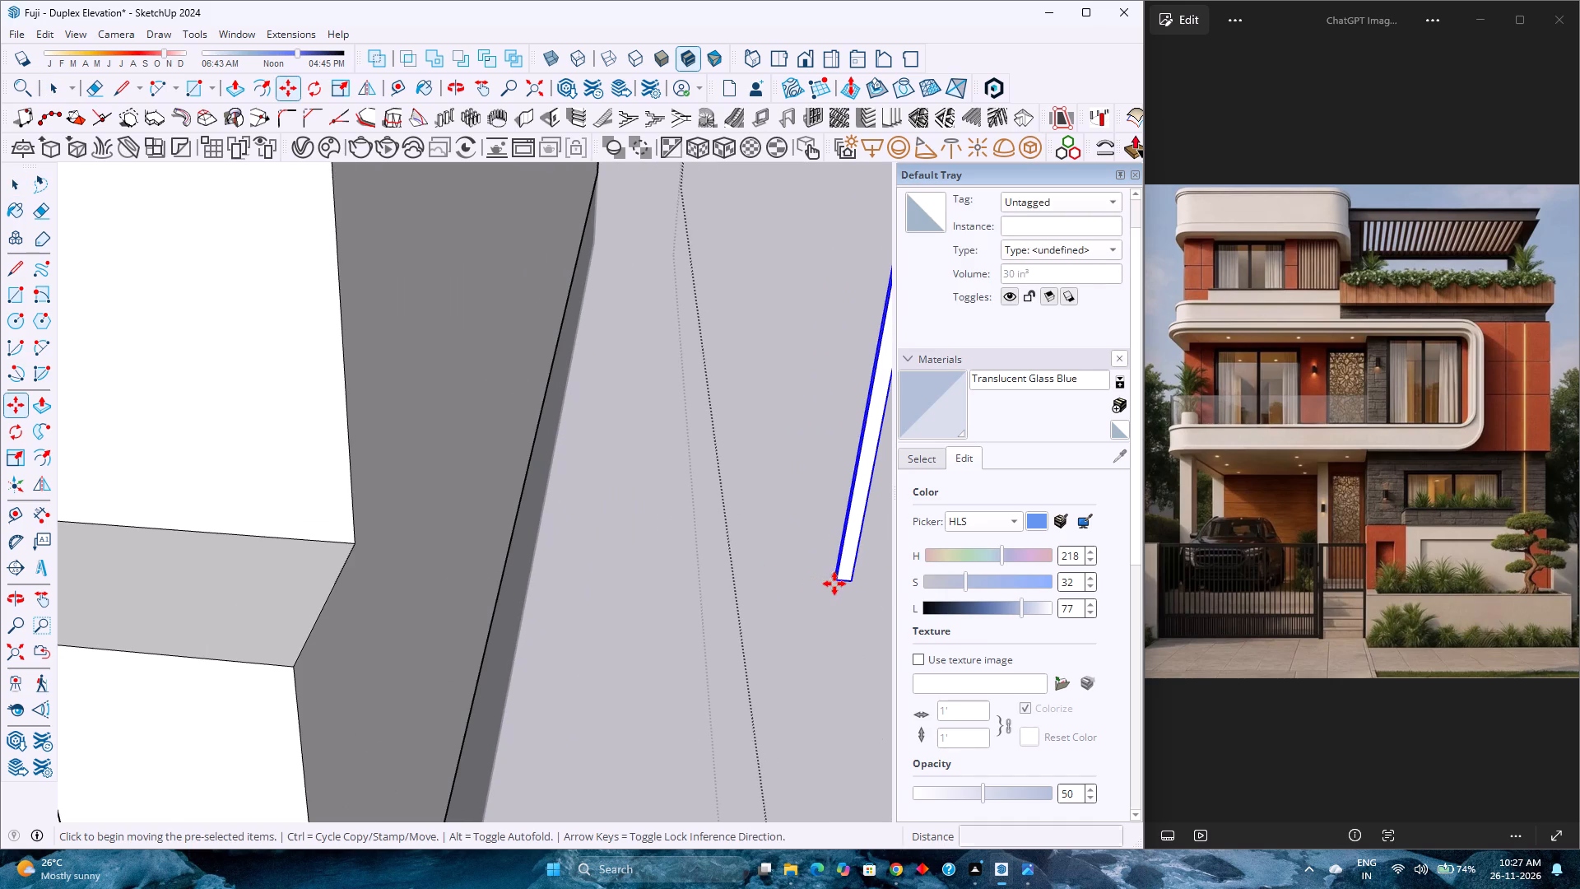
{"action": "scroll", "coordinate": [817, 584], "scroll_direction": "down", "scroll_amount": 5}
{"action": "scroll", "coordinate": [450, 553], "scroll_direction": "up", "scroll_amount": 5}
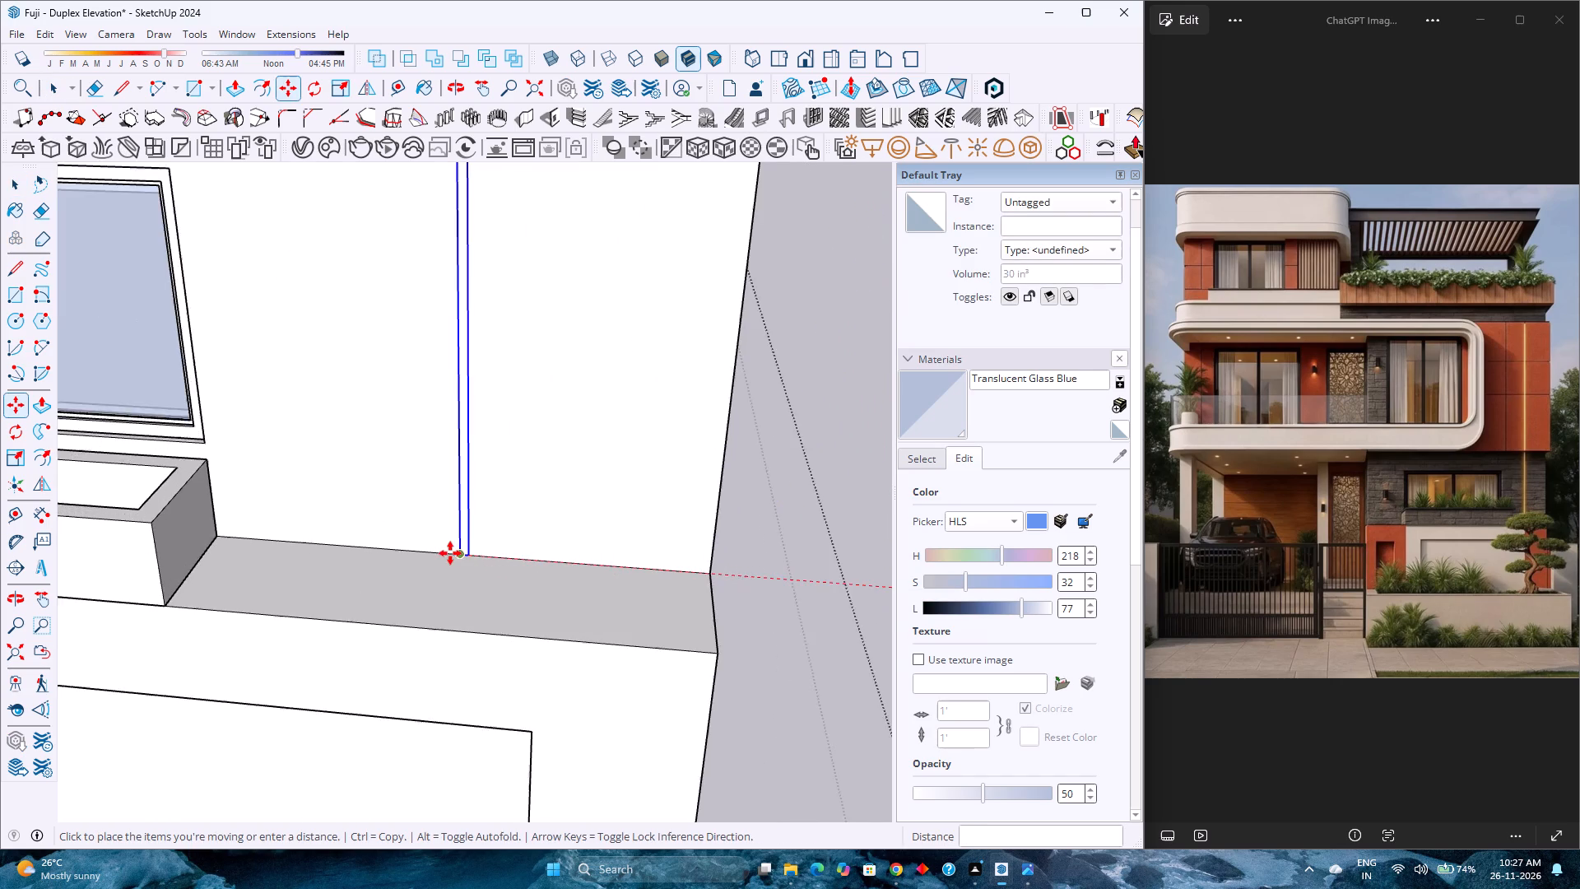
{"action": "scroll", "coordinate": [450, 553], "scroll_direction": "up", "scroll_amount": 4}
{"action": "left_click", "coordinate": [472, 556]}
{"action": "scroll", "coordinate": [472, 559], "scroll_direction": "up", "scroll_amount": 12}
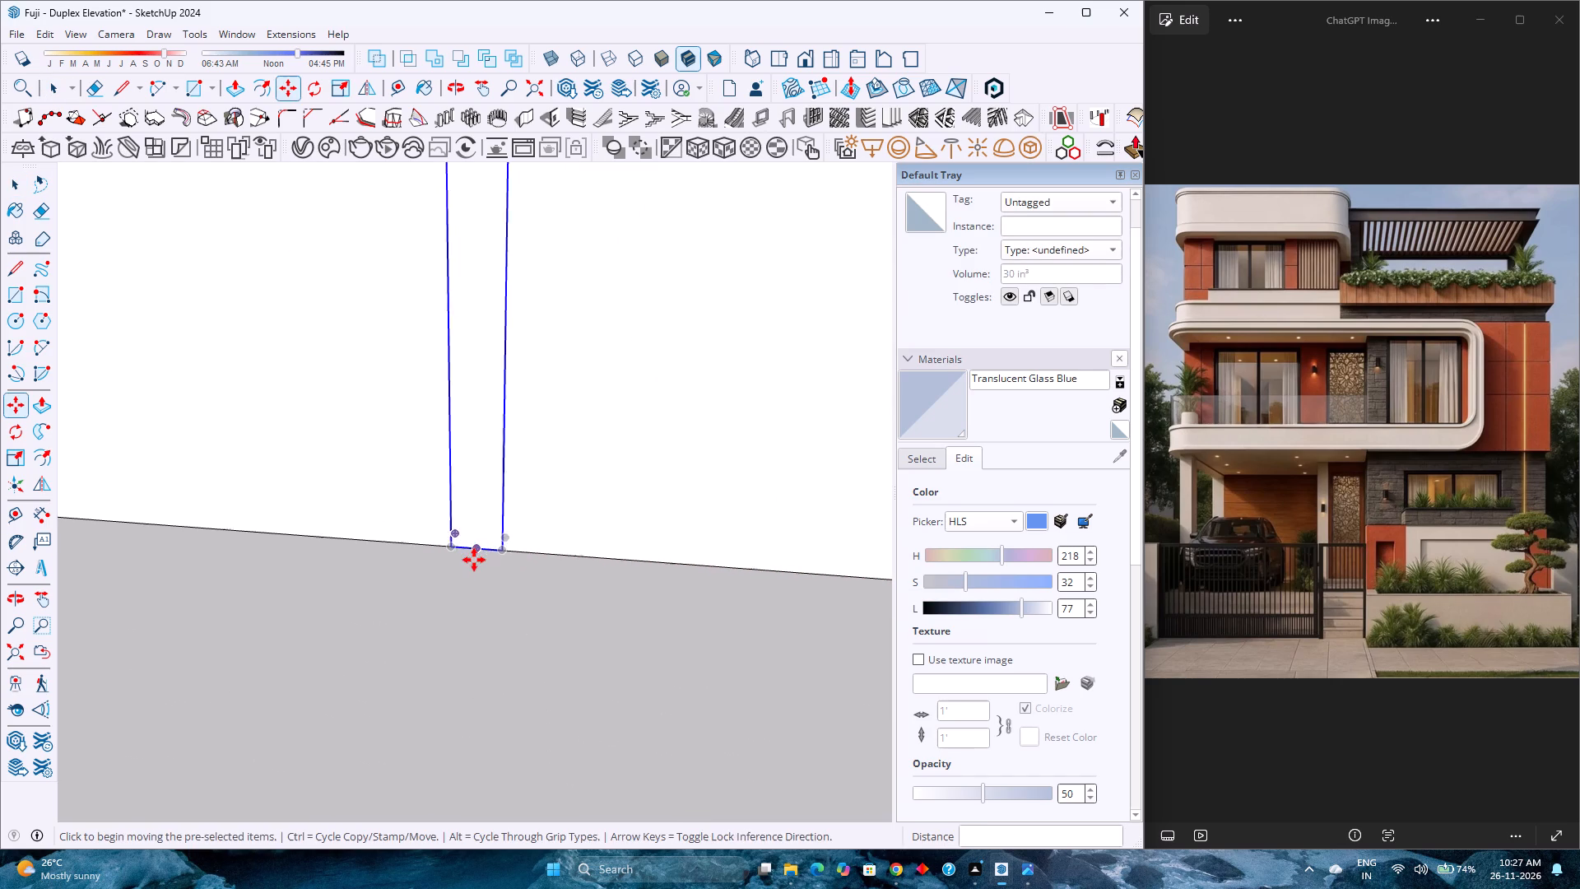
{"action": "scroll", "coordinate": [474, 560], "scroll_direction": "up", "scroll_amount": 2}
{"action": "key", "text": "space"}
{"action": "scroll", "coordinate": [467, 566], "scroll_direction": "down", "scroll_amount": 20}
{"action": "scroll", "coordinate": [467, 566], "scroll_direction": "down", "scroll_amount": 2}
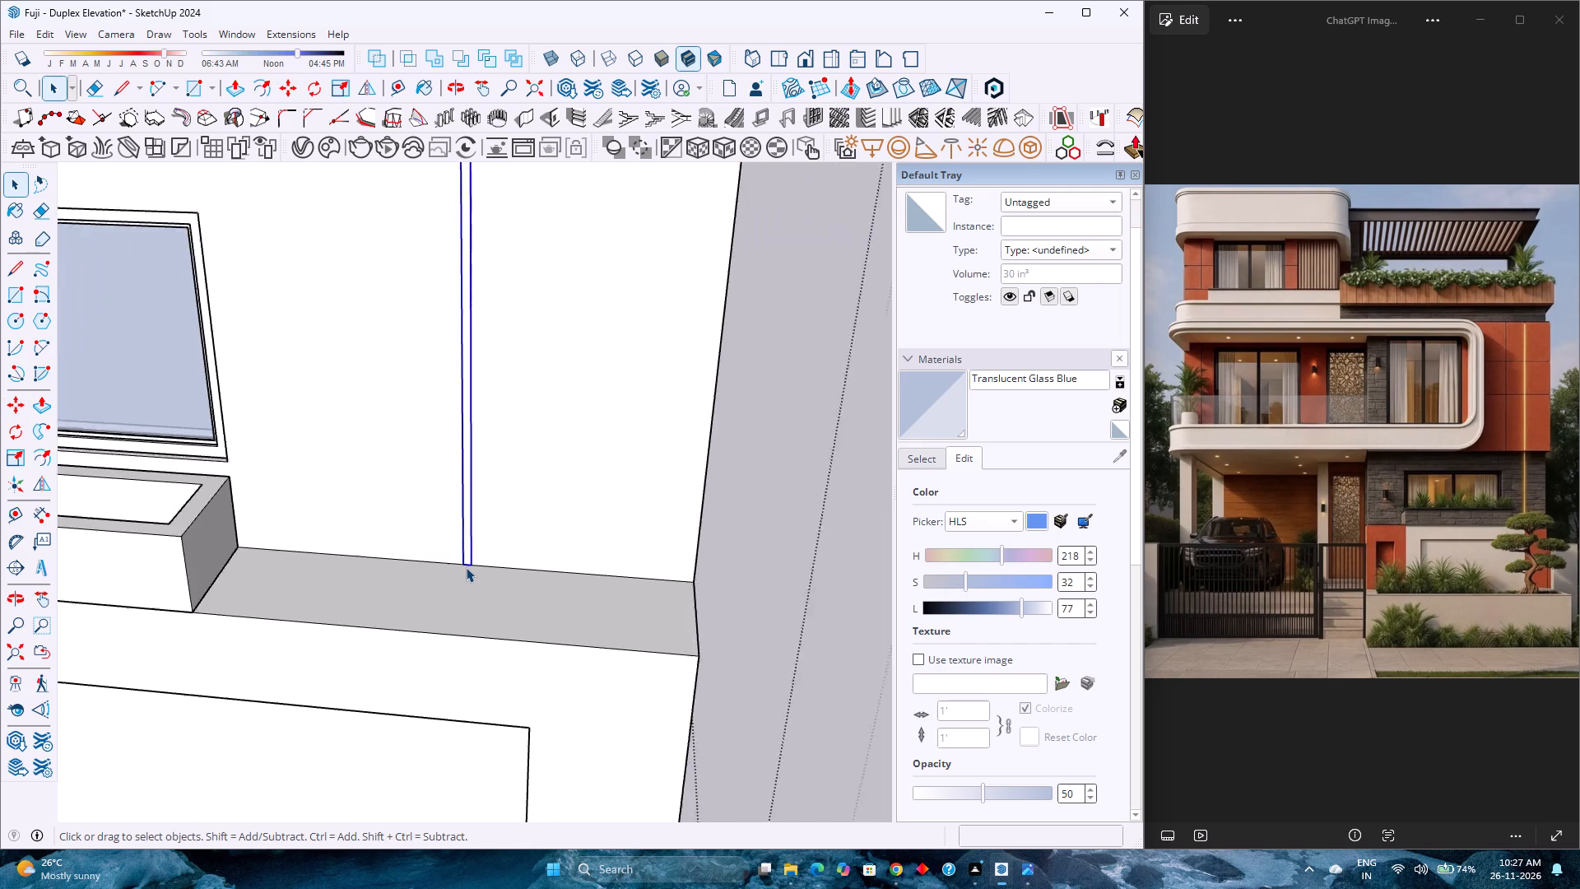
{"action": "scroll", "coordinate": [466, 567], "scroll_direction": "down", "scroll_amount": 17}
{"action": "left_click", "coordinate": [655, 601]}
Examine the house's front elevation, including the repositioned groove and the upper-floor wall, against the reference image.
{"action": "scroll", "coordinate": [615, 583], "scroll_direction": "down", "scroll_amount": 2}
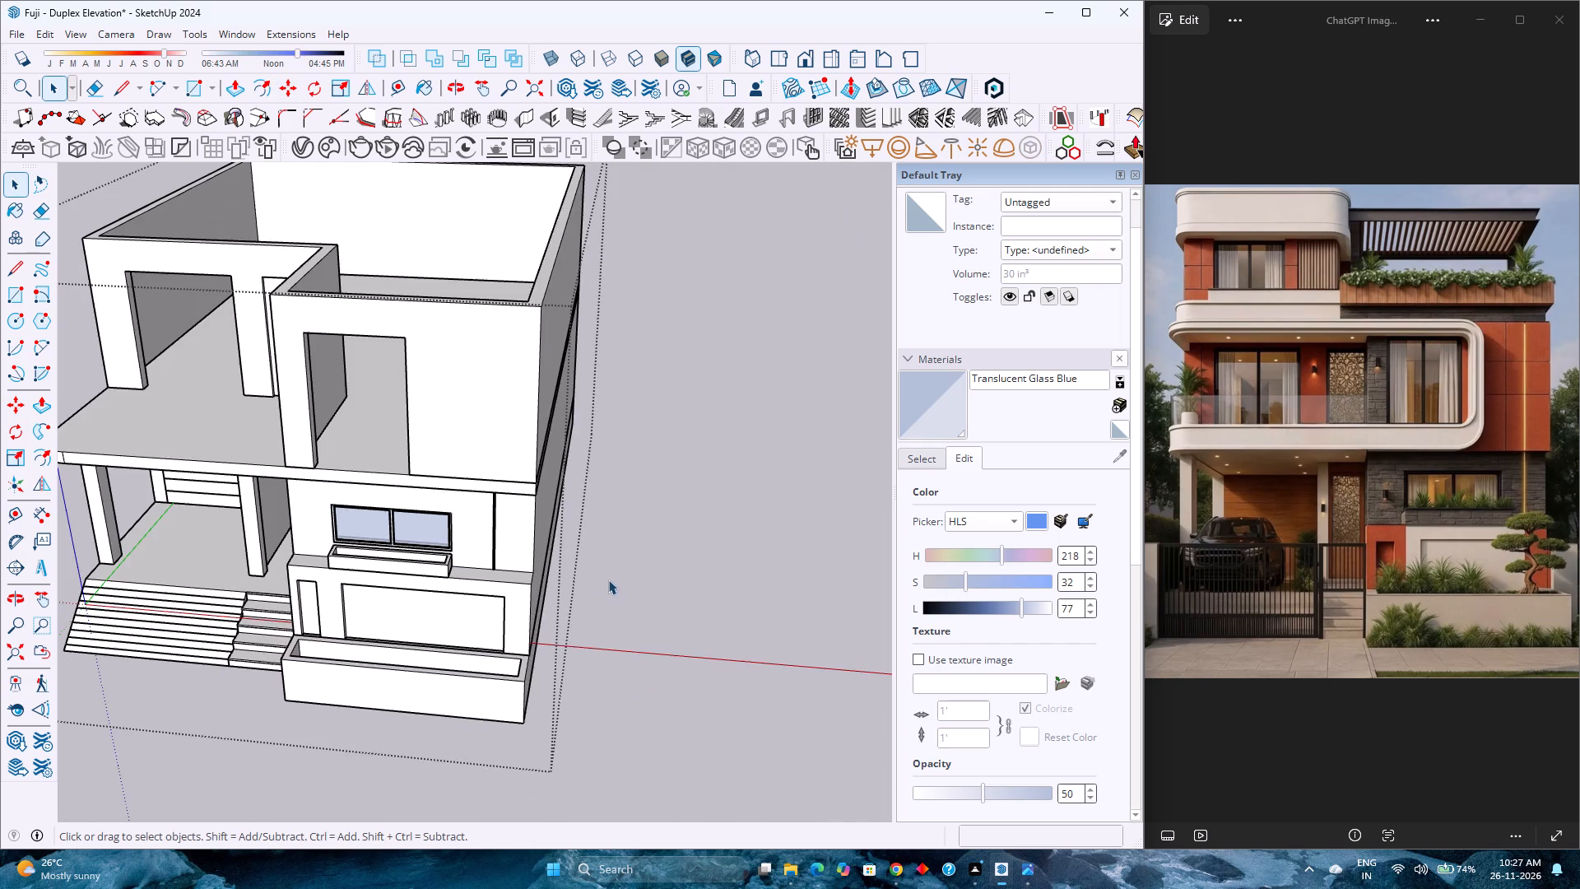
{"action": "middle_click", "coordinate": [578, 561], "text": "shift"}
{"action": "middle_click", "coordinate": [580, 561], "text": "shift"}
{"action": "middle_click_drag", "start_coordinate": [580, 561], "coordinate": [620, 649], "text": "shift"}
{"action": "scroll", "coordinate": [526, 621], "scroll_direction": "down", "scroll_amount": 3}
{"action": "middle_click_drag", "start_coordinate": [472, 608], "coordinate": [589, 719], "text": "shift"}
{"action": "middle_click_drag", "start_coordinate": [491, 666], "coordinate": [540, 529]}
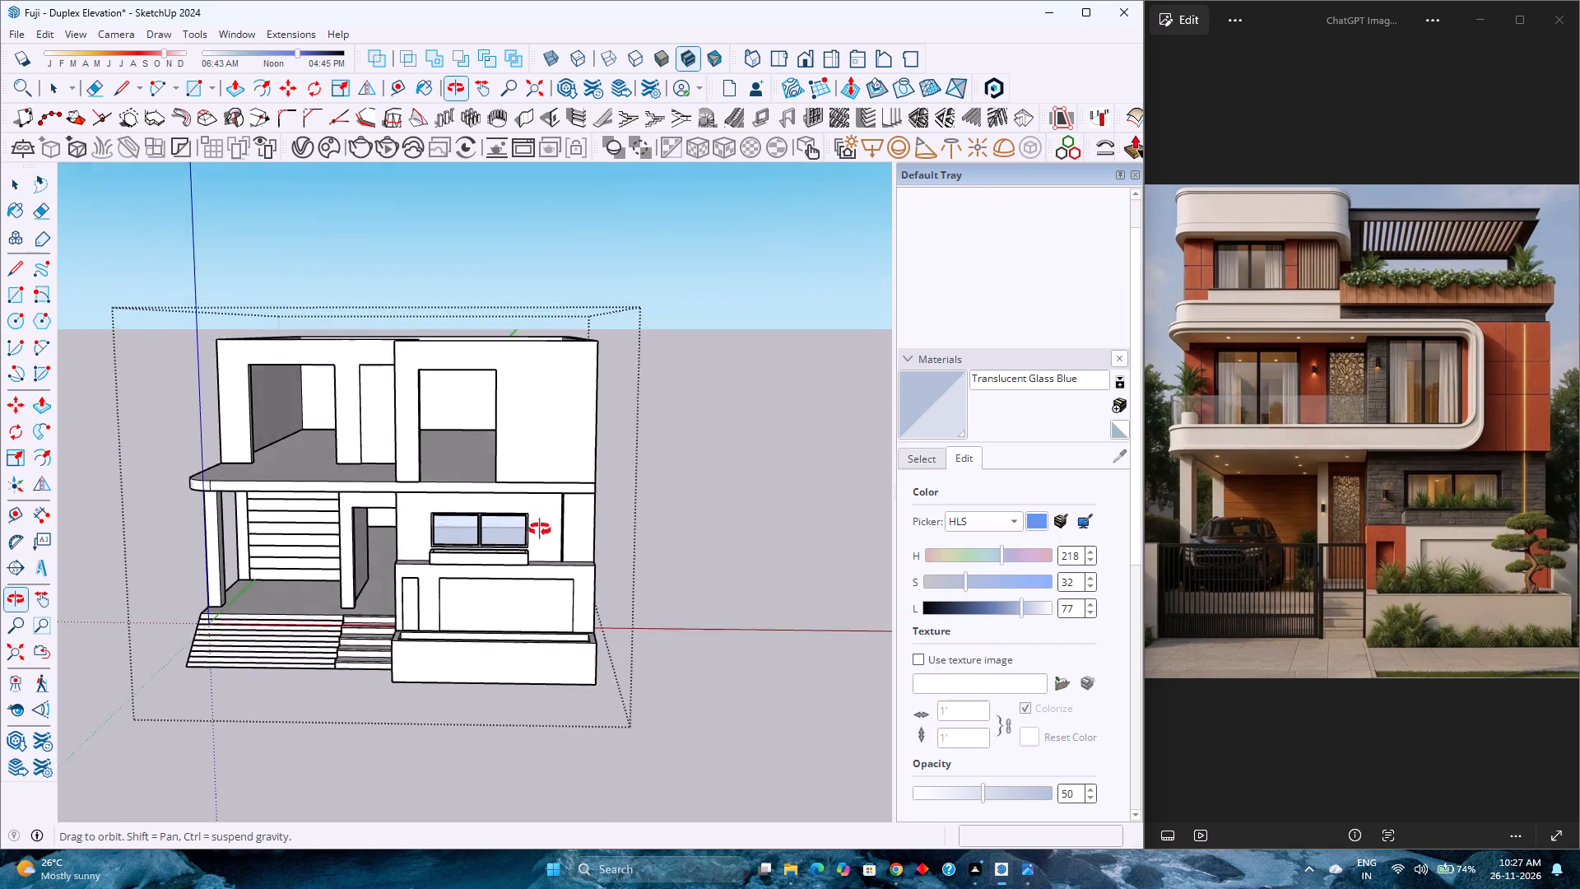
{"action": "middle_click_drag", "start_coordinate": [540, 529], "coordinate": [558, 510]}
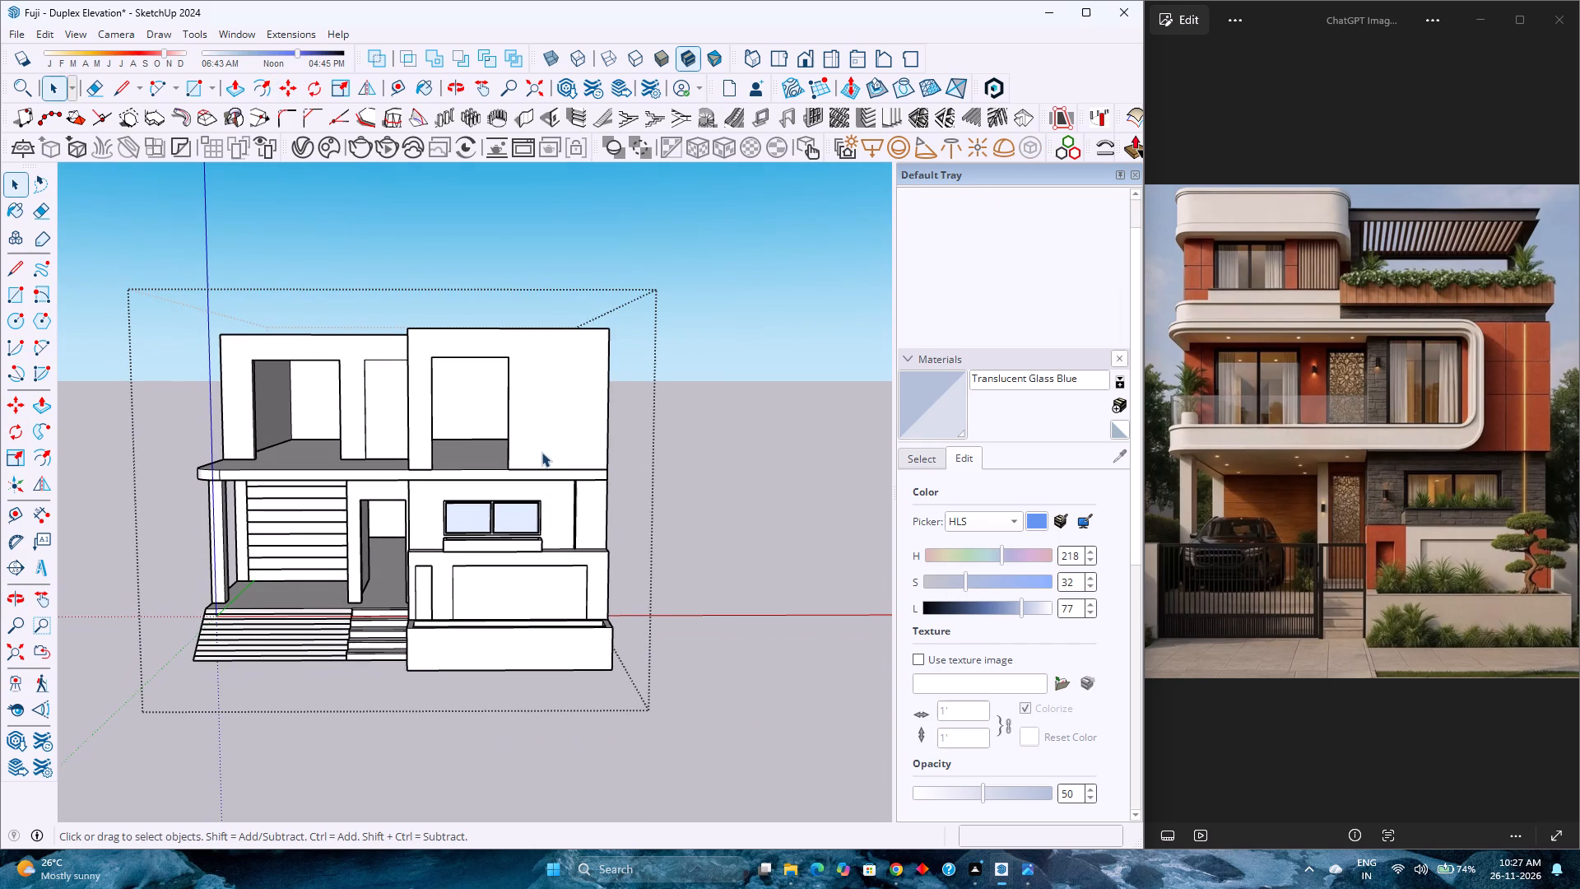
{"action": "scroll", "coordinate": [515, 393], "scroll_direction": "down", "scroll_amount": 1}
{"action": "middle_click_drag", "start_coordinate": [518, 393], "coordinate": [537, 362]}
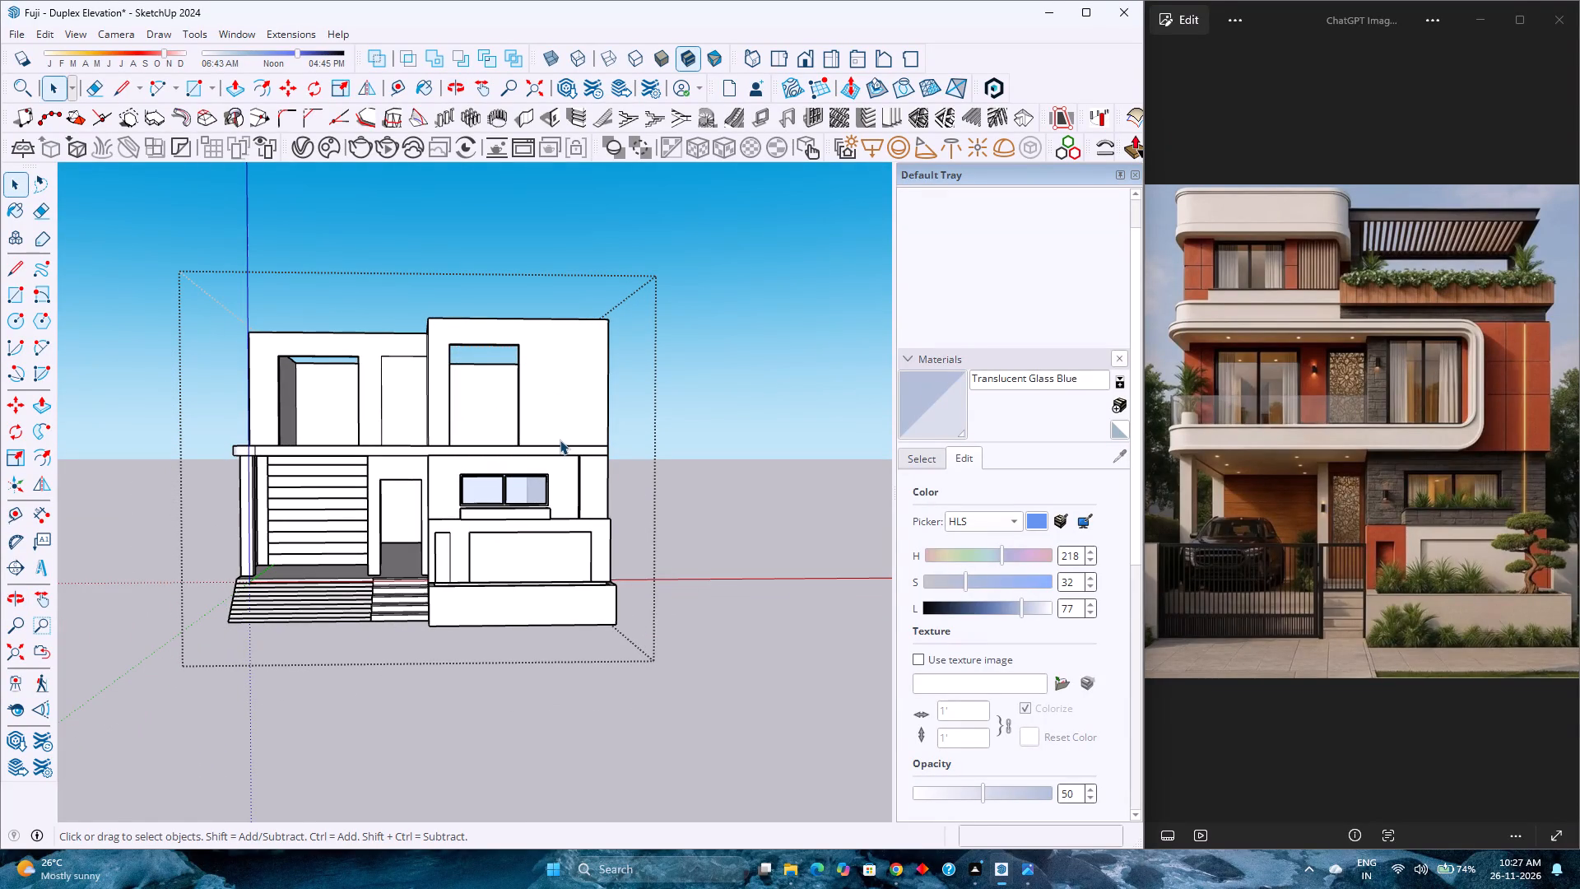
{"action": "scroll", "coordinate": [529, 367], "scroll_direction": "down", "scroll_amount": 4}
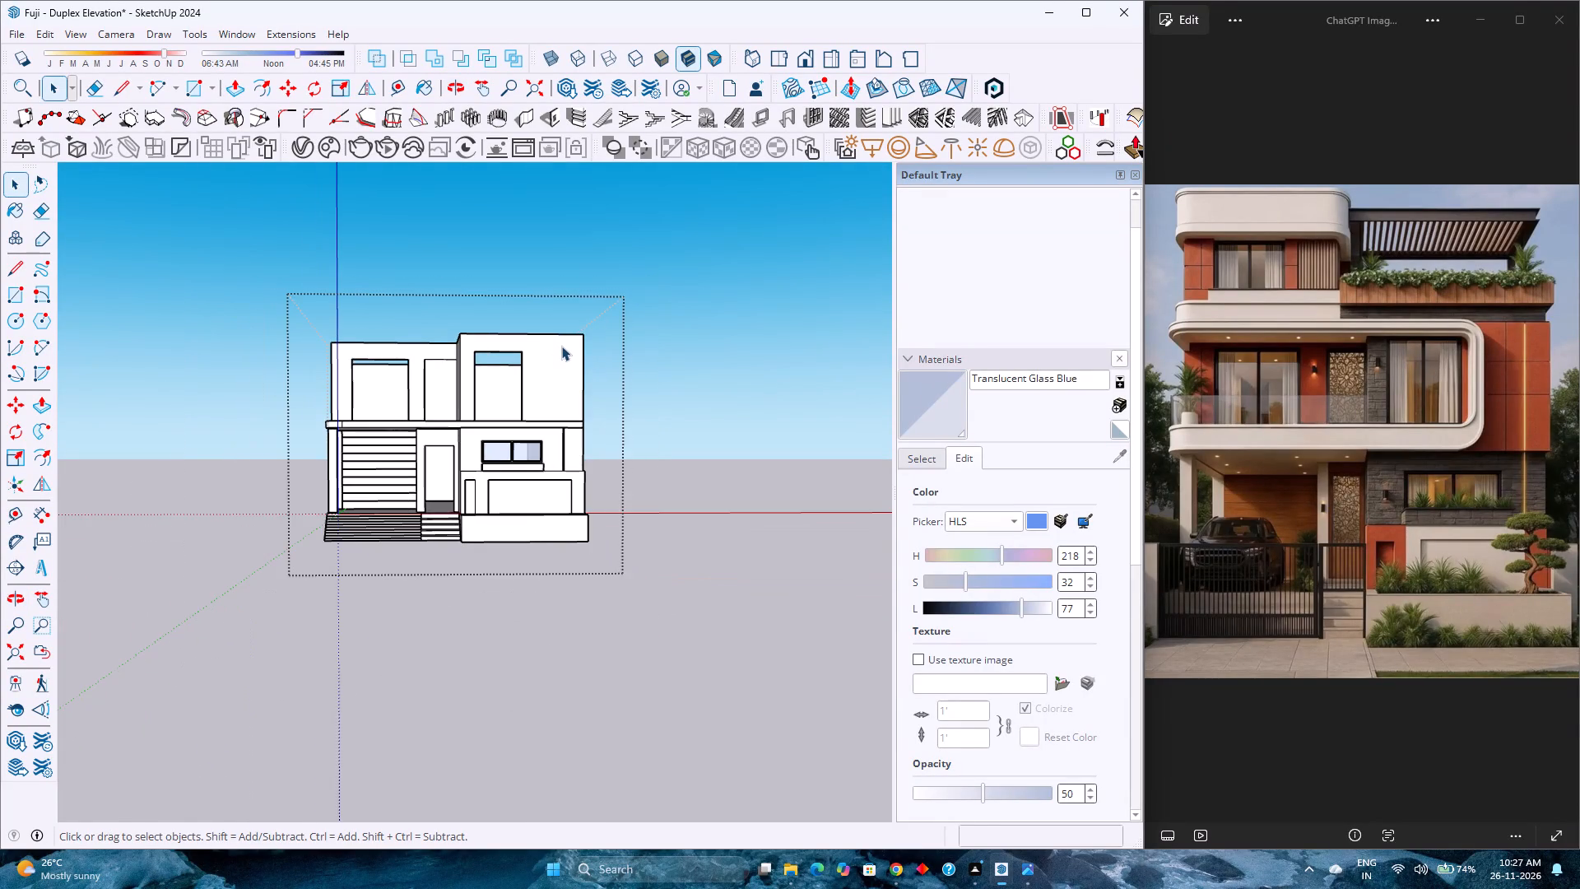
{"action": "scroll", "coordinate": [561, 345], "scroll_direction": "up", "scroll_amount": 12}
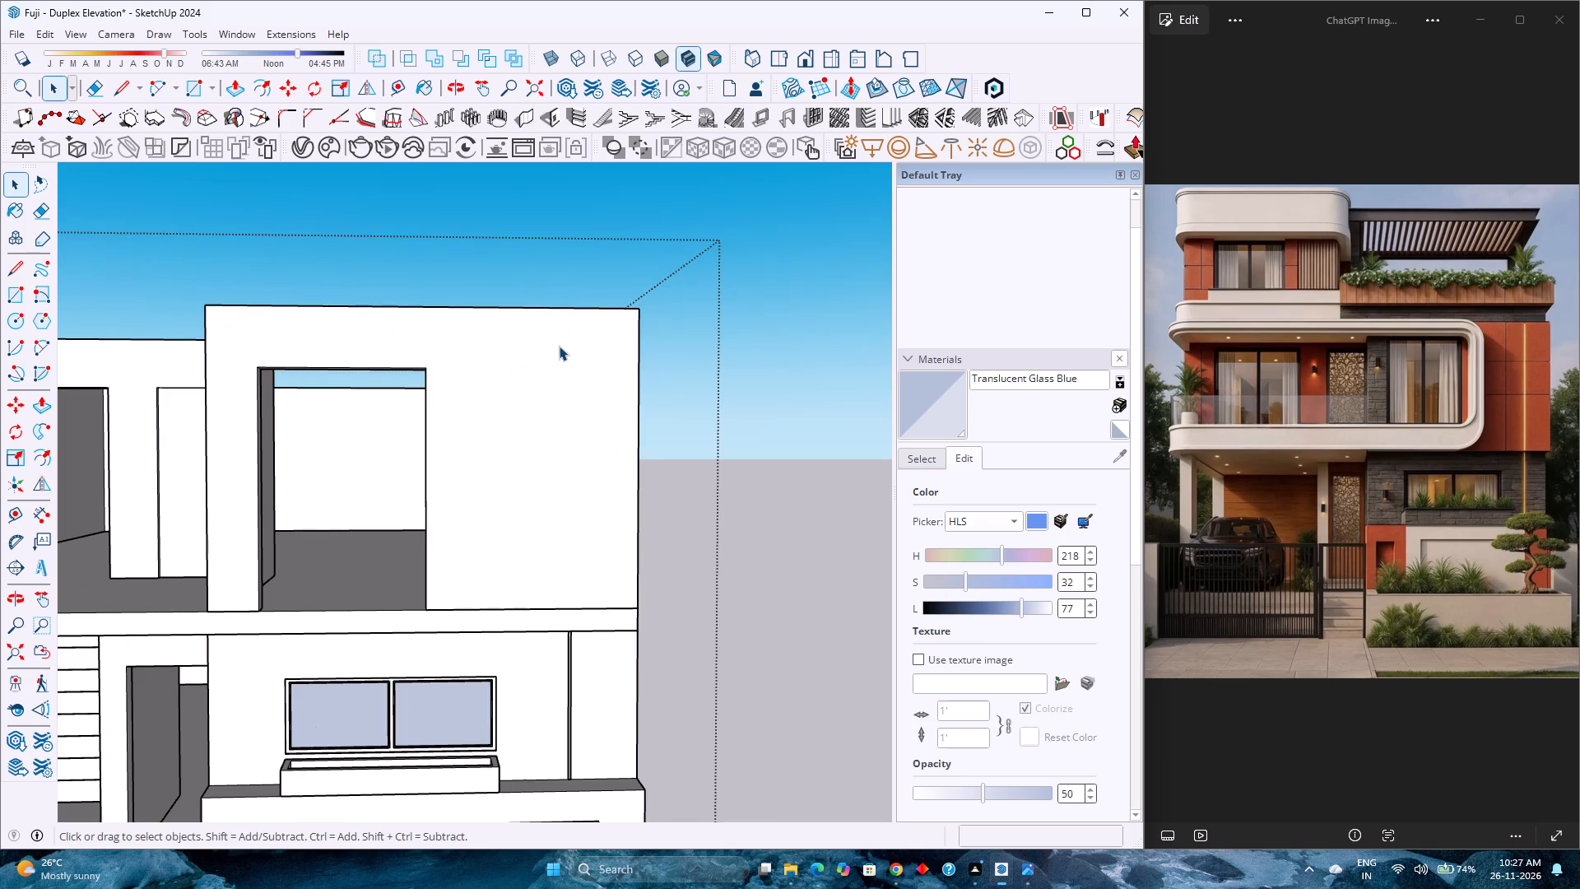
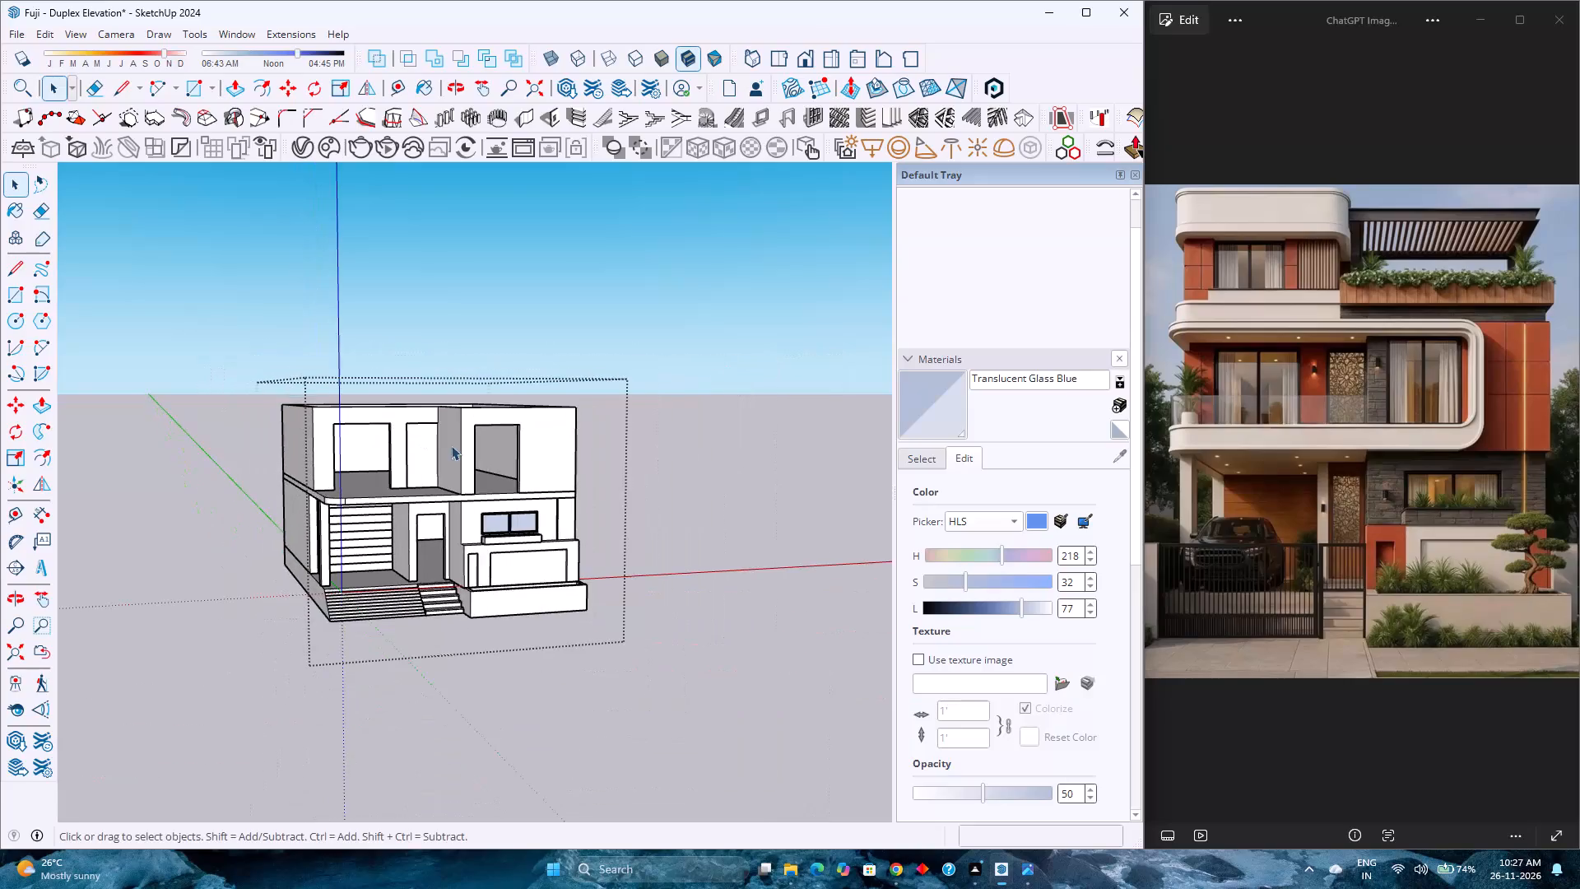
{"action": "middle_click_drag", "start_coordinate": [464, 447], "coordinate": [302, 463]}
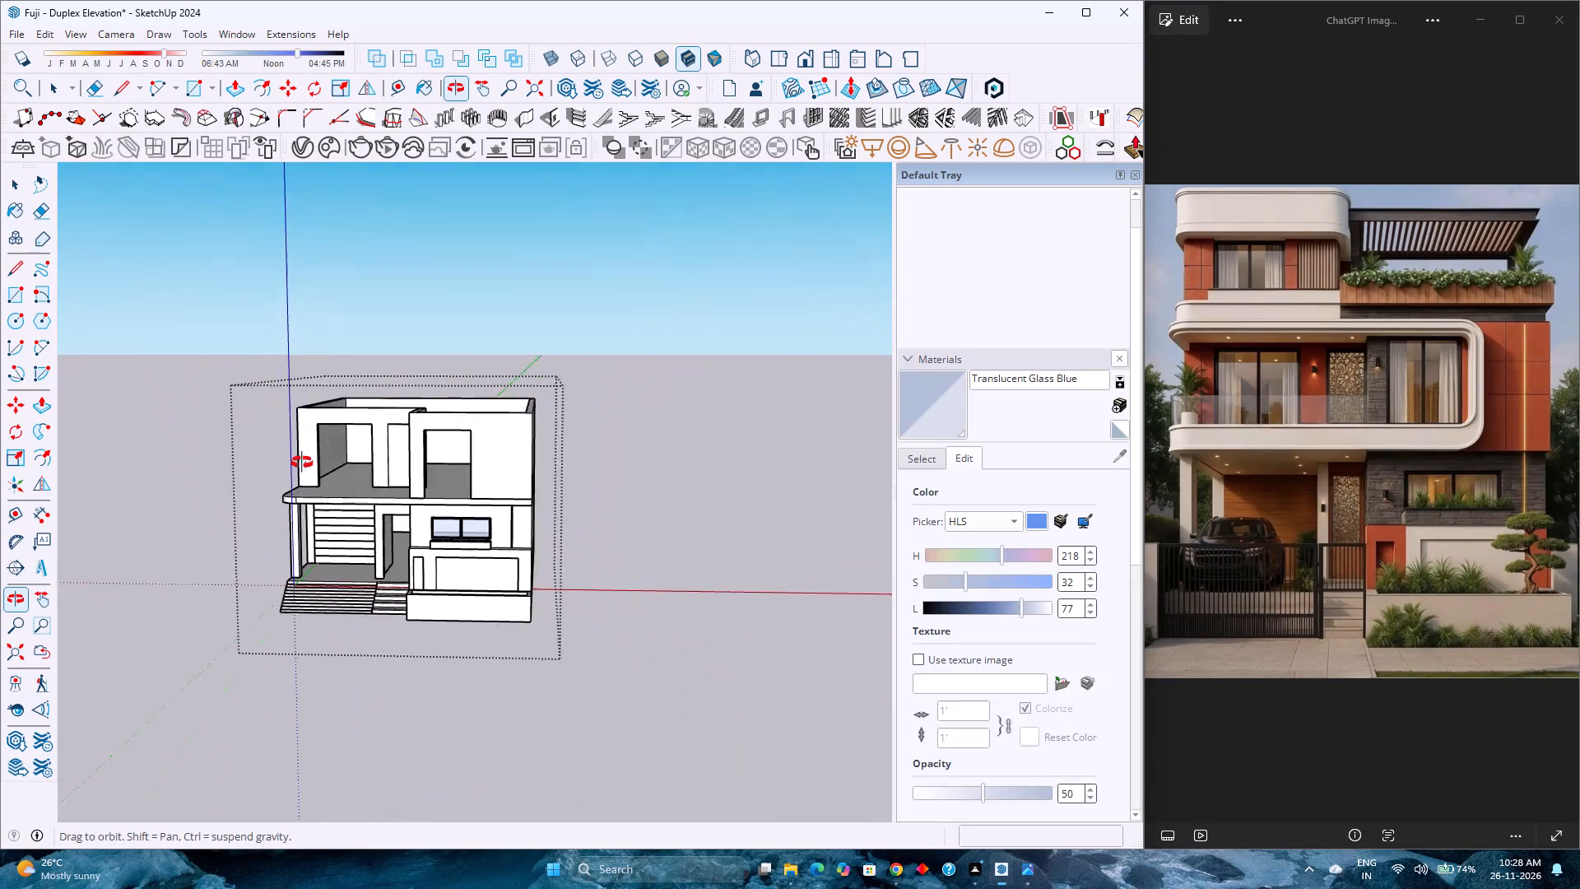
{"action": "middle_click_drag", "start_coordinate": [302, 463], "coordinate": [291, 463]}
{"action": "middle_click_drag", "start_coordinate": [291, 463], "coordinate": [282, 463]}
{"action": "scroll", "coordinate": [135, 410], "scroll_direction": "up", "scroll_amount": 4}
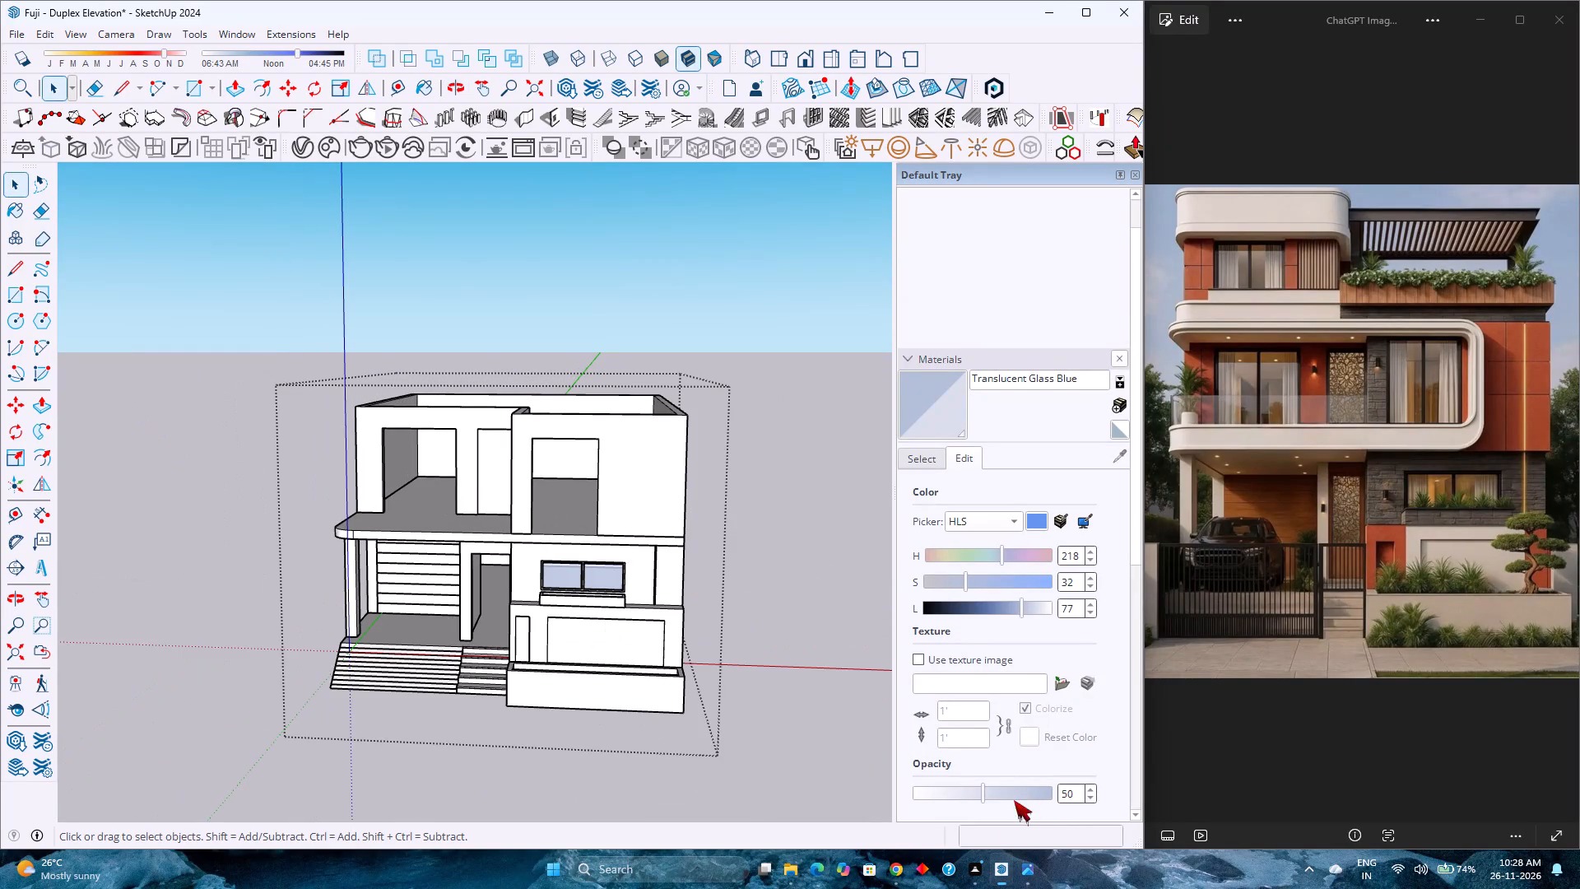
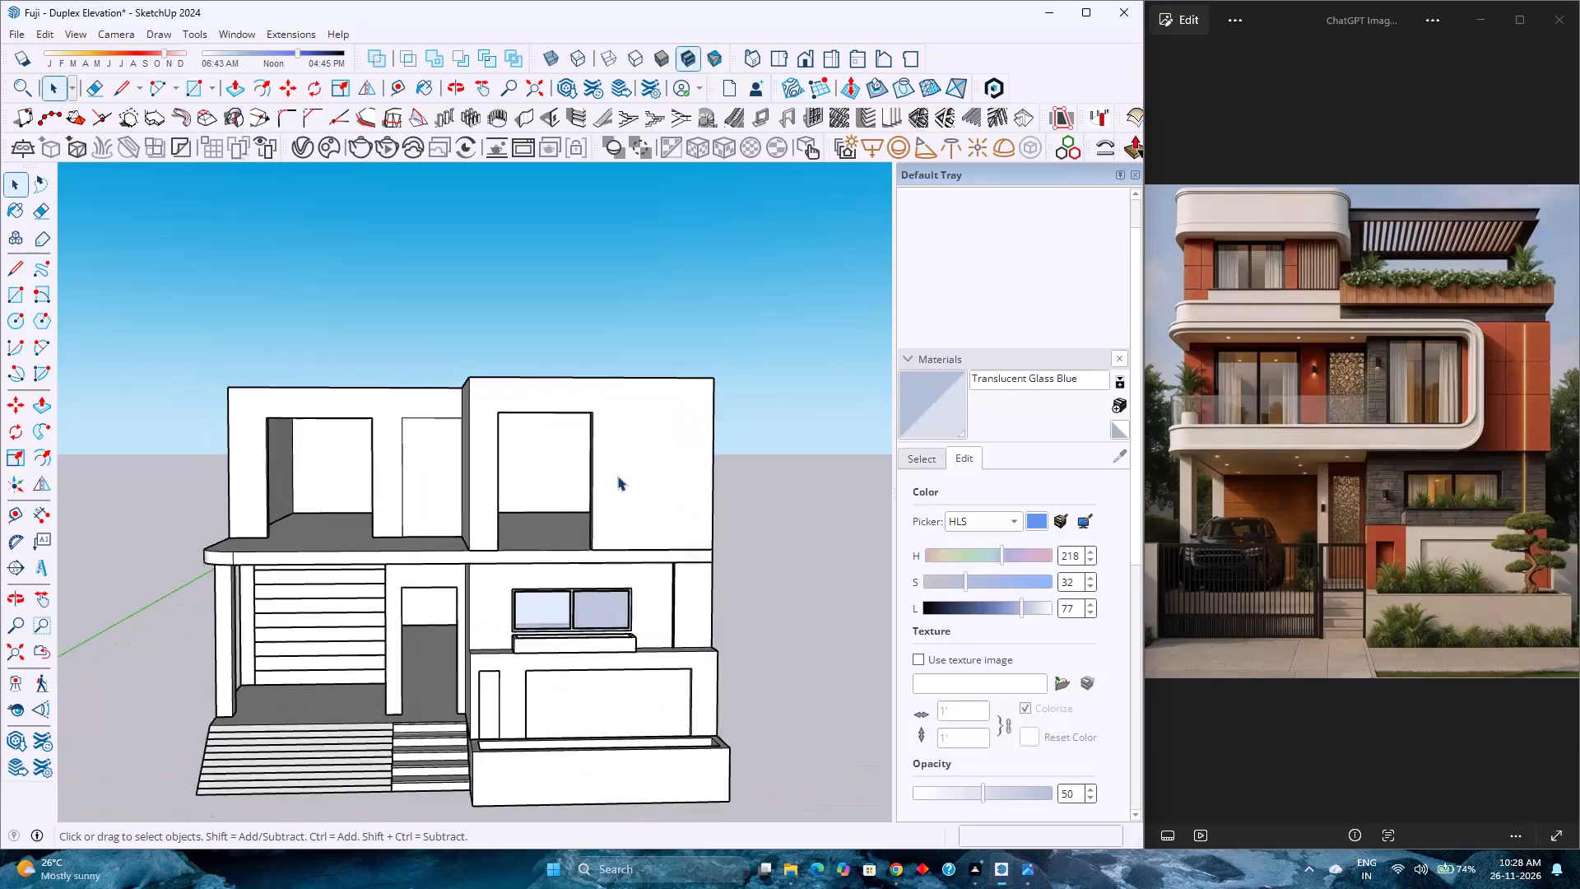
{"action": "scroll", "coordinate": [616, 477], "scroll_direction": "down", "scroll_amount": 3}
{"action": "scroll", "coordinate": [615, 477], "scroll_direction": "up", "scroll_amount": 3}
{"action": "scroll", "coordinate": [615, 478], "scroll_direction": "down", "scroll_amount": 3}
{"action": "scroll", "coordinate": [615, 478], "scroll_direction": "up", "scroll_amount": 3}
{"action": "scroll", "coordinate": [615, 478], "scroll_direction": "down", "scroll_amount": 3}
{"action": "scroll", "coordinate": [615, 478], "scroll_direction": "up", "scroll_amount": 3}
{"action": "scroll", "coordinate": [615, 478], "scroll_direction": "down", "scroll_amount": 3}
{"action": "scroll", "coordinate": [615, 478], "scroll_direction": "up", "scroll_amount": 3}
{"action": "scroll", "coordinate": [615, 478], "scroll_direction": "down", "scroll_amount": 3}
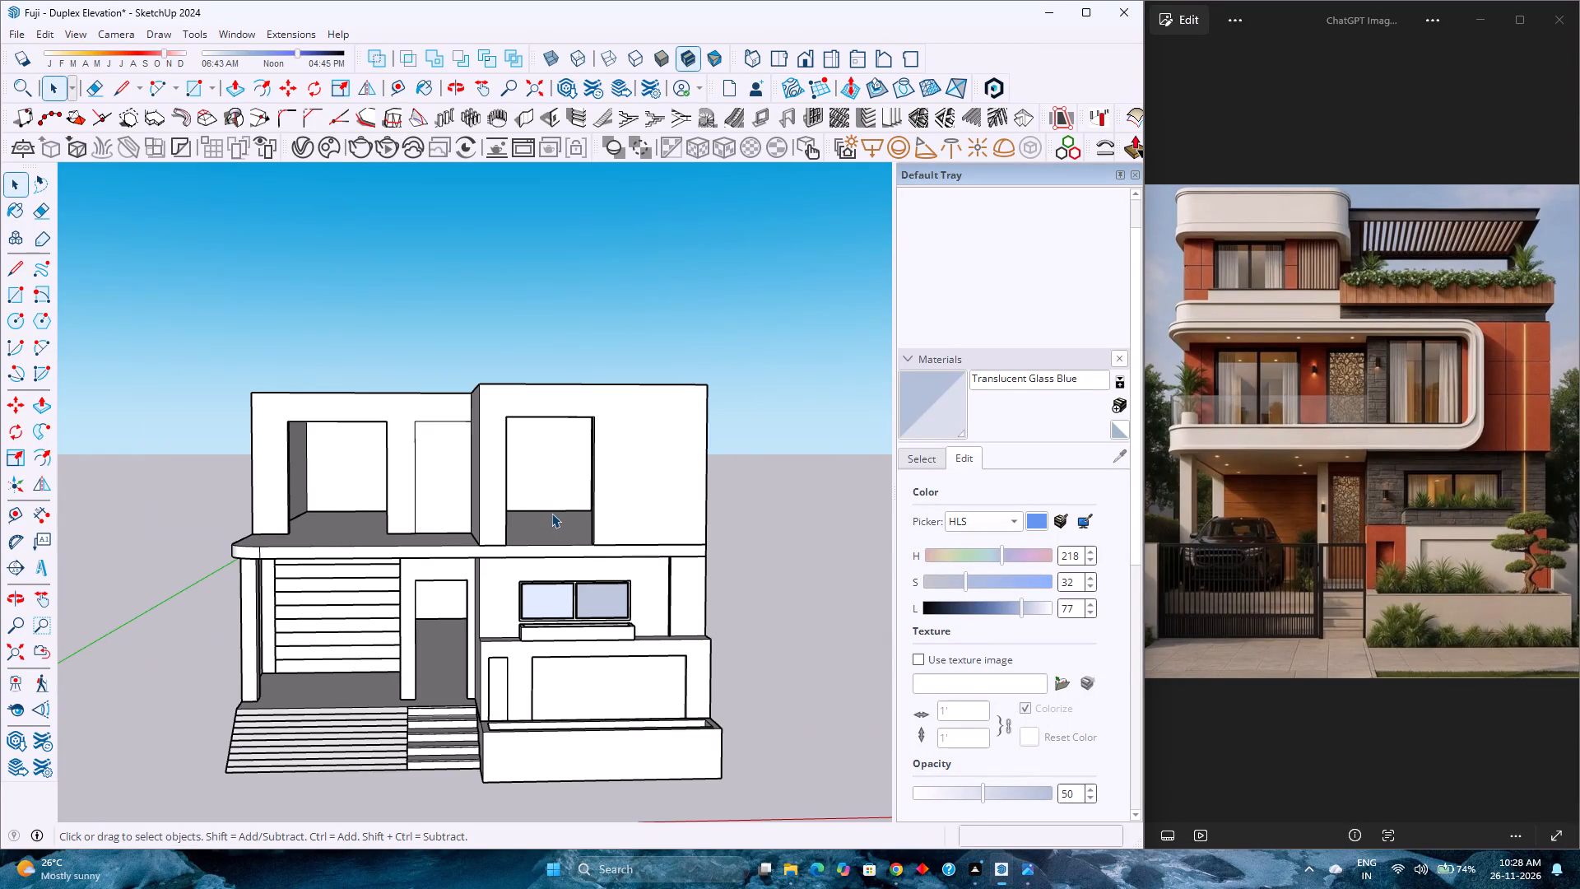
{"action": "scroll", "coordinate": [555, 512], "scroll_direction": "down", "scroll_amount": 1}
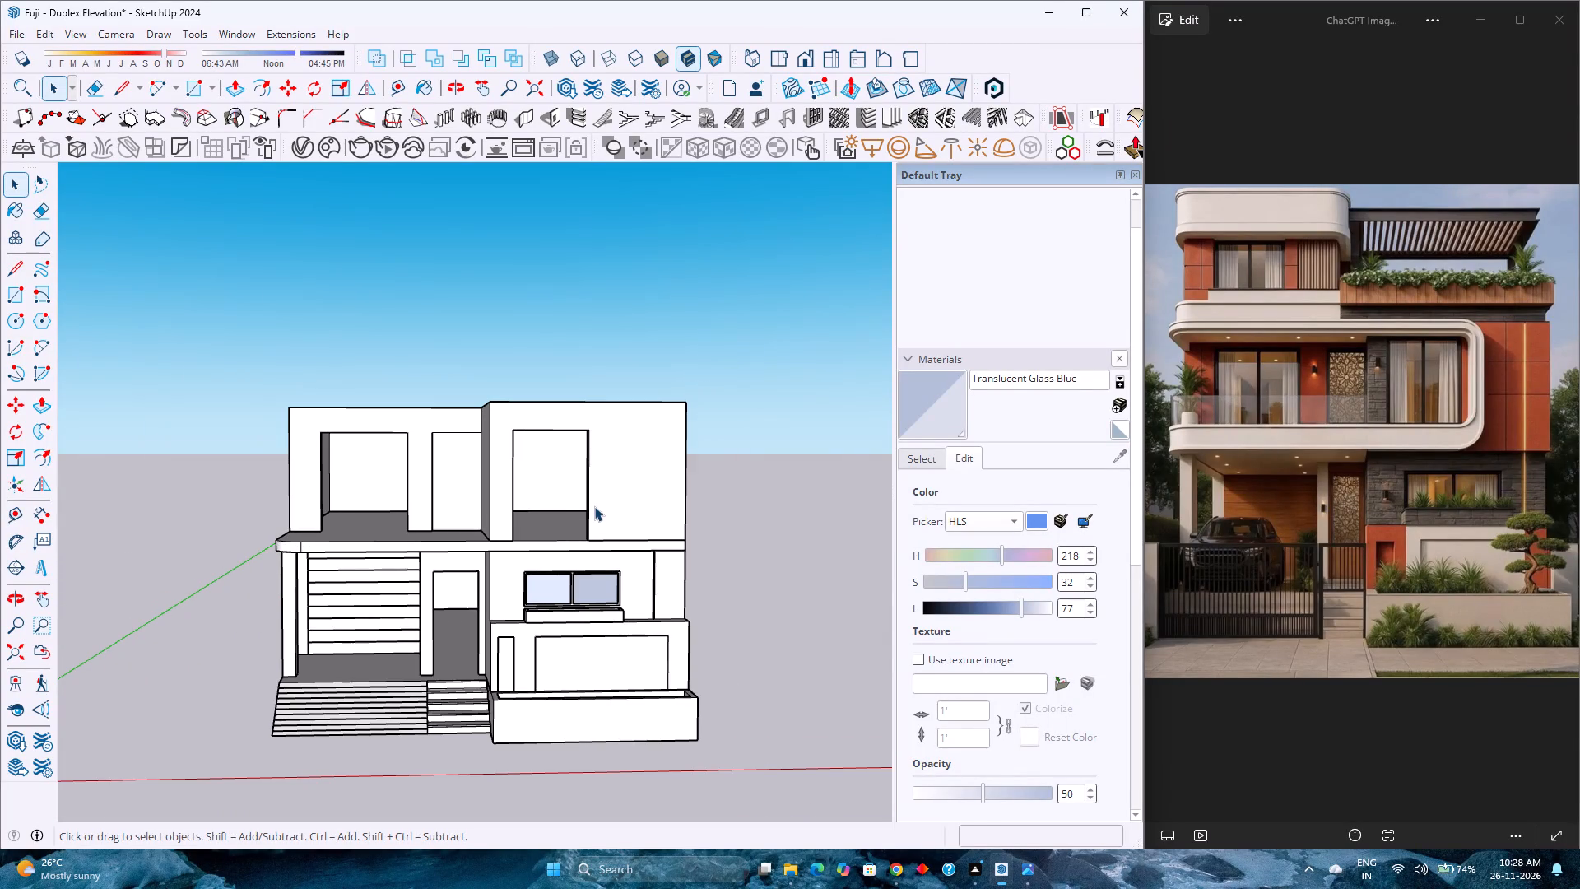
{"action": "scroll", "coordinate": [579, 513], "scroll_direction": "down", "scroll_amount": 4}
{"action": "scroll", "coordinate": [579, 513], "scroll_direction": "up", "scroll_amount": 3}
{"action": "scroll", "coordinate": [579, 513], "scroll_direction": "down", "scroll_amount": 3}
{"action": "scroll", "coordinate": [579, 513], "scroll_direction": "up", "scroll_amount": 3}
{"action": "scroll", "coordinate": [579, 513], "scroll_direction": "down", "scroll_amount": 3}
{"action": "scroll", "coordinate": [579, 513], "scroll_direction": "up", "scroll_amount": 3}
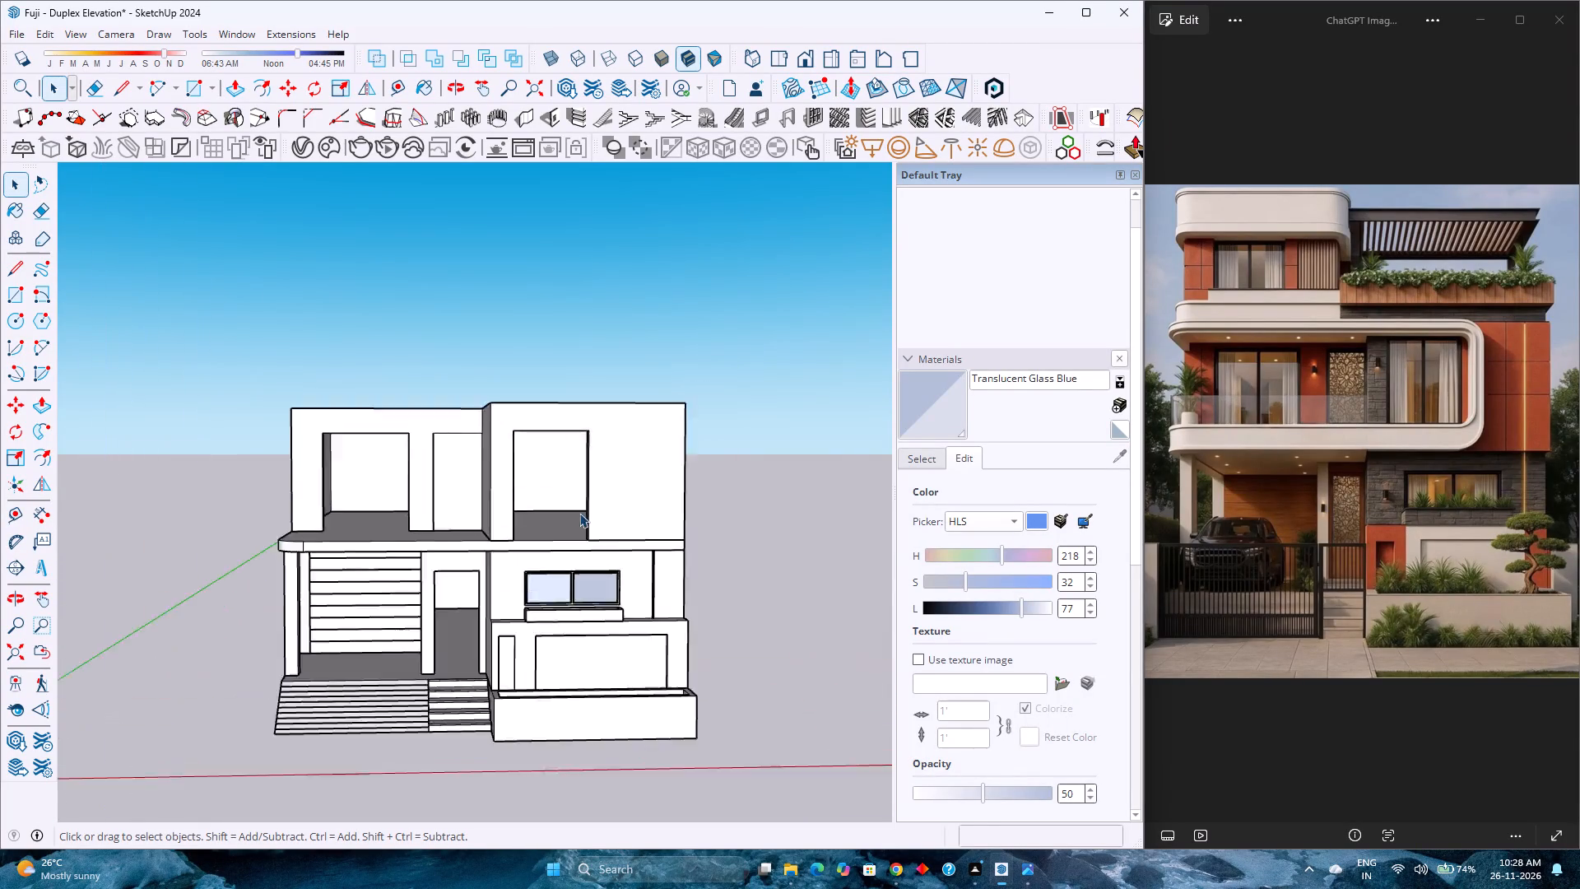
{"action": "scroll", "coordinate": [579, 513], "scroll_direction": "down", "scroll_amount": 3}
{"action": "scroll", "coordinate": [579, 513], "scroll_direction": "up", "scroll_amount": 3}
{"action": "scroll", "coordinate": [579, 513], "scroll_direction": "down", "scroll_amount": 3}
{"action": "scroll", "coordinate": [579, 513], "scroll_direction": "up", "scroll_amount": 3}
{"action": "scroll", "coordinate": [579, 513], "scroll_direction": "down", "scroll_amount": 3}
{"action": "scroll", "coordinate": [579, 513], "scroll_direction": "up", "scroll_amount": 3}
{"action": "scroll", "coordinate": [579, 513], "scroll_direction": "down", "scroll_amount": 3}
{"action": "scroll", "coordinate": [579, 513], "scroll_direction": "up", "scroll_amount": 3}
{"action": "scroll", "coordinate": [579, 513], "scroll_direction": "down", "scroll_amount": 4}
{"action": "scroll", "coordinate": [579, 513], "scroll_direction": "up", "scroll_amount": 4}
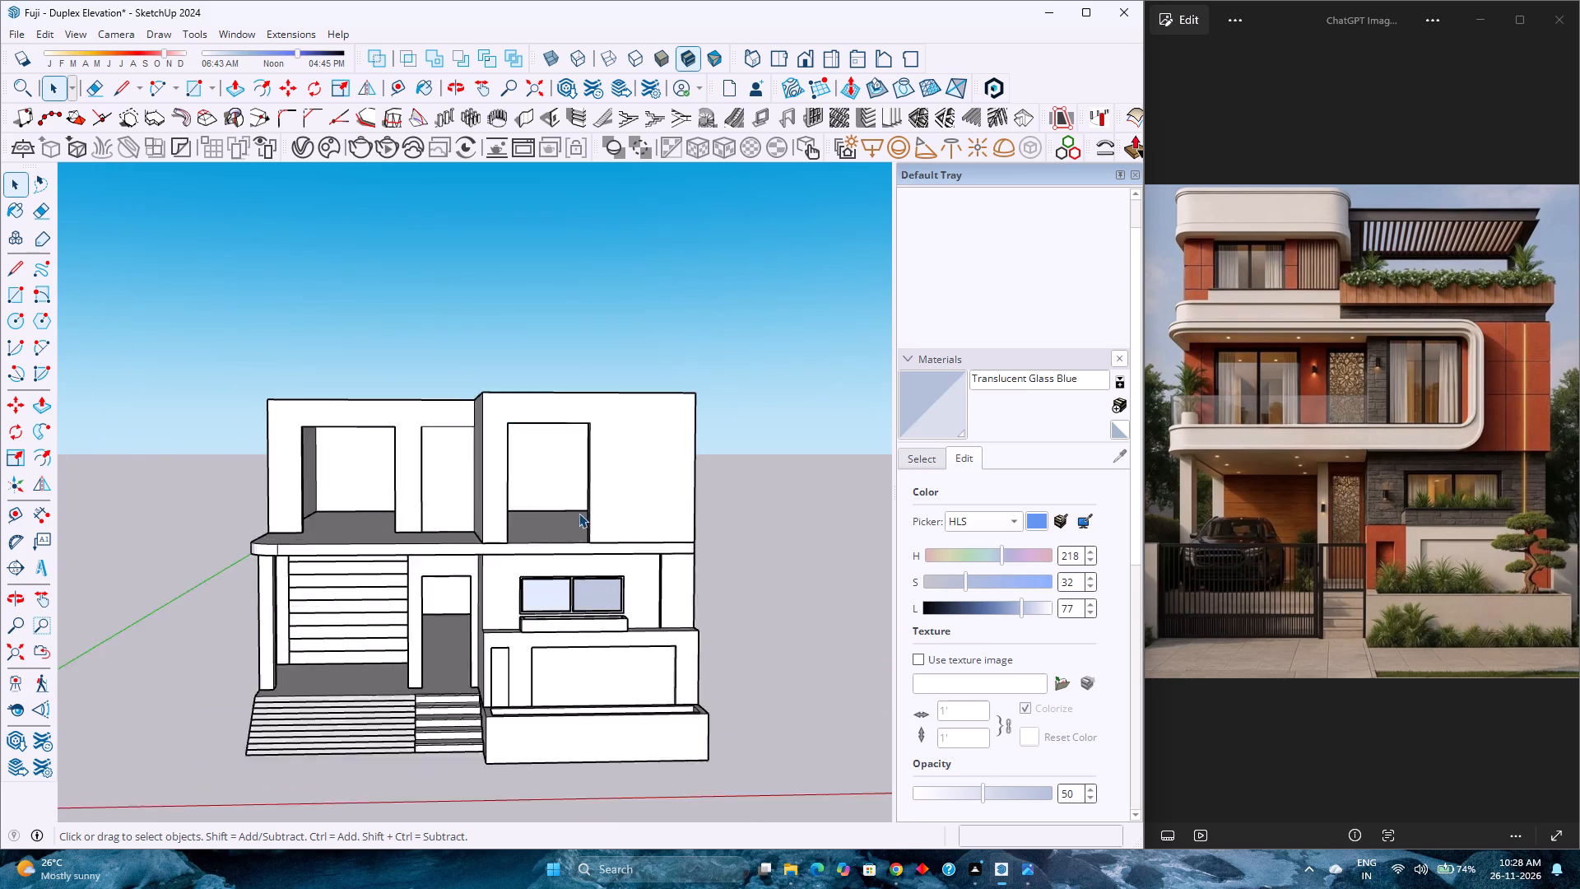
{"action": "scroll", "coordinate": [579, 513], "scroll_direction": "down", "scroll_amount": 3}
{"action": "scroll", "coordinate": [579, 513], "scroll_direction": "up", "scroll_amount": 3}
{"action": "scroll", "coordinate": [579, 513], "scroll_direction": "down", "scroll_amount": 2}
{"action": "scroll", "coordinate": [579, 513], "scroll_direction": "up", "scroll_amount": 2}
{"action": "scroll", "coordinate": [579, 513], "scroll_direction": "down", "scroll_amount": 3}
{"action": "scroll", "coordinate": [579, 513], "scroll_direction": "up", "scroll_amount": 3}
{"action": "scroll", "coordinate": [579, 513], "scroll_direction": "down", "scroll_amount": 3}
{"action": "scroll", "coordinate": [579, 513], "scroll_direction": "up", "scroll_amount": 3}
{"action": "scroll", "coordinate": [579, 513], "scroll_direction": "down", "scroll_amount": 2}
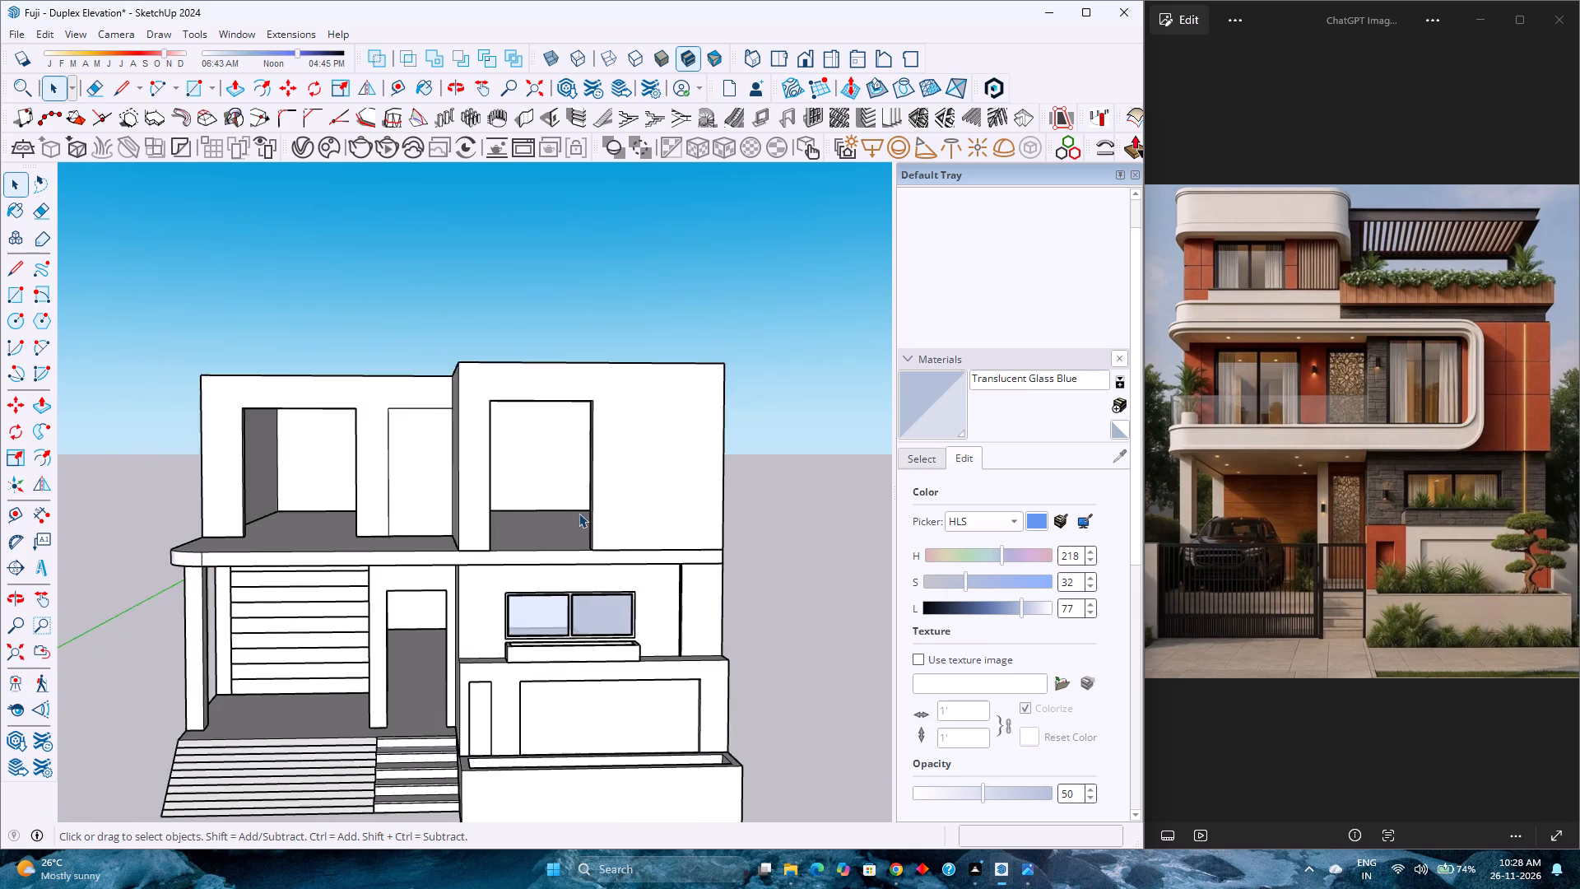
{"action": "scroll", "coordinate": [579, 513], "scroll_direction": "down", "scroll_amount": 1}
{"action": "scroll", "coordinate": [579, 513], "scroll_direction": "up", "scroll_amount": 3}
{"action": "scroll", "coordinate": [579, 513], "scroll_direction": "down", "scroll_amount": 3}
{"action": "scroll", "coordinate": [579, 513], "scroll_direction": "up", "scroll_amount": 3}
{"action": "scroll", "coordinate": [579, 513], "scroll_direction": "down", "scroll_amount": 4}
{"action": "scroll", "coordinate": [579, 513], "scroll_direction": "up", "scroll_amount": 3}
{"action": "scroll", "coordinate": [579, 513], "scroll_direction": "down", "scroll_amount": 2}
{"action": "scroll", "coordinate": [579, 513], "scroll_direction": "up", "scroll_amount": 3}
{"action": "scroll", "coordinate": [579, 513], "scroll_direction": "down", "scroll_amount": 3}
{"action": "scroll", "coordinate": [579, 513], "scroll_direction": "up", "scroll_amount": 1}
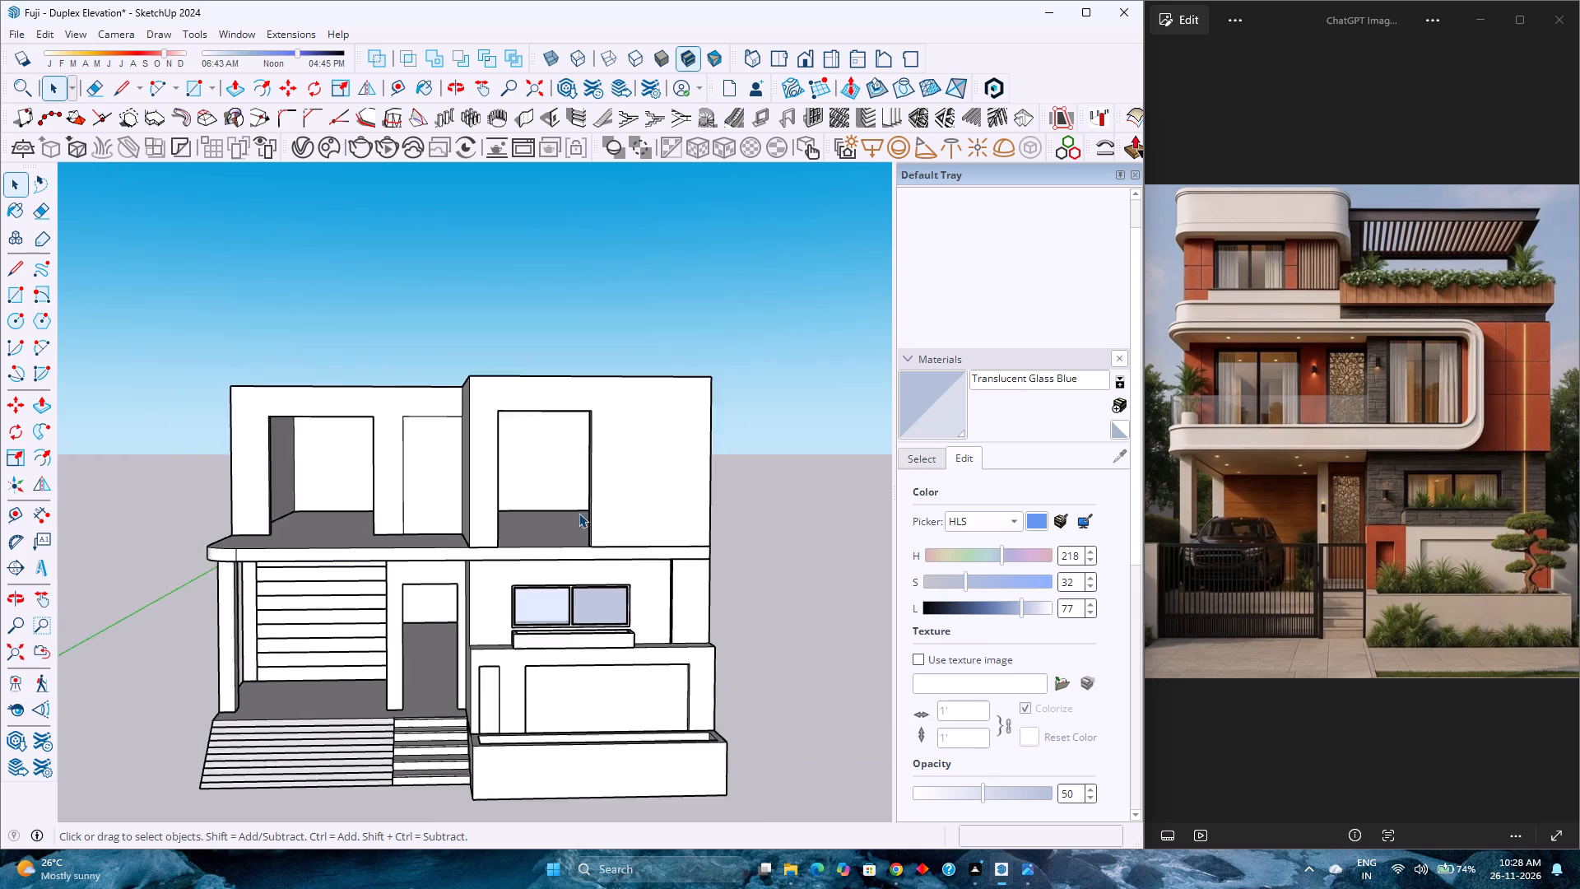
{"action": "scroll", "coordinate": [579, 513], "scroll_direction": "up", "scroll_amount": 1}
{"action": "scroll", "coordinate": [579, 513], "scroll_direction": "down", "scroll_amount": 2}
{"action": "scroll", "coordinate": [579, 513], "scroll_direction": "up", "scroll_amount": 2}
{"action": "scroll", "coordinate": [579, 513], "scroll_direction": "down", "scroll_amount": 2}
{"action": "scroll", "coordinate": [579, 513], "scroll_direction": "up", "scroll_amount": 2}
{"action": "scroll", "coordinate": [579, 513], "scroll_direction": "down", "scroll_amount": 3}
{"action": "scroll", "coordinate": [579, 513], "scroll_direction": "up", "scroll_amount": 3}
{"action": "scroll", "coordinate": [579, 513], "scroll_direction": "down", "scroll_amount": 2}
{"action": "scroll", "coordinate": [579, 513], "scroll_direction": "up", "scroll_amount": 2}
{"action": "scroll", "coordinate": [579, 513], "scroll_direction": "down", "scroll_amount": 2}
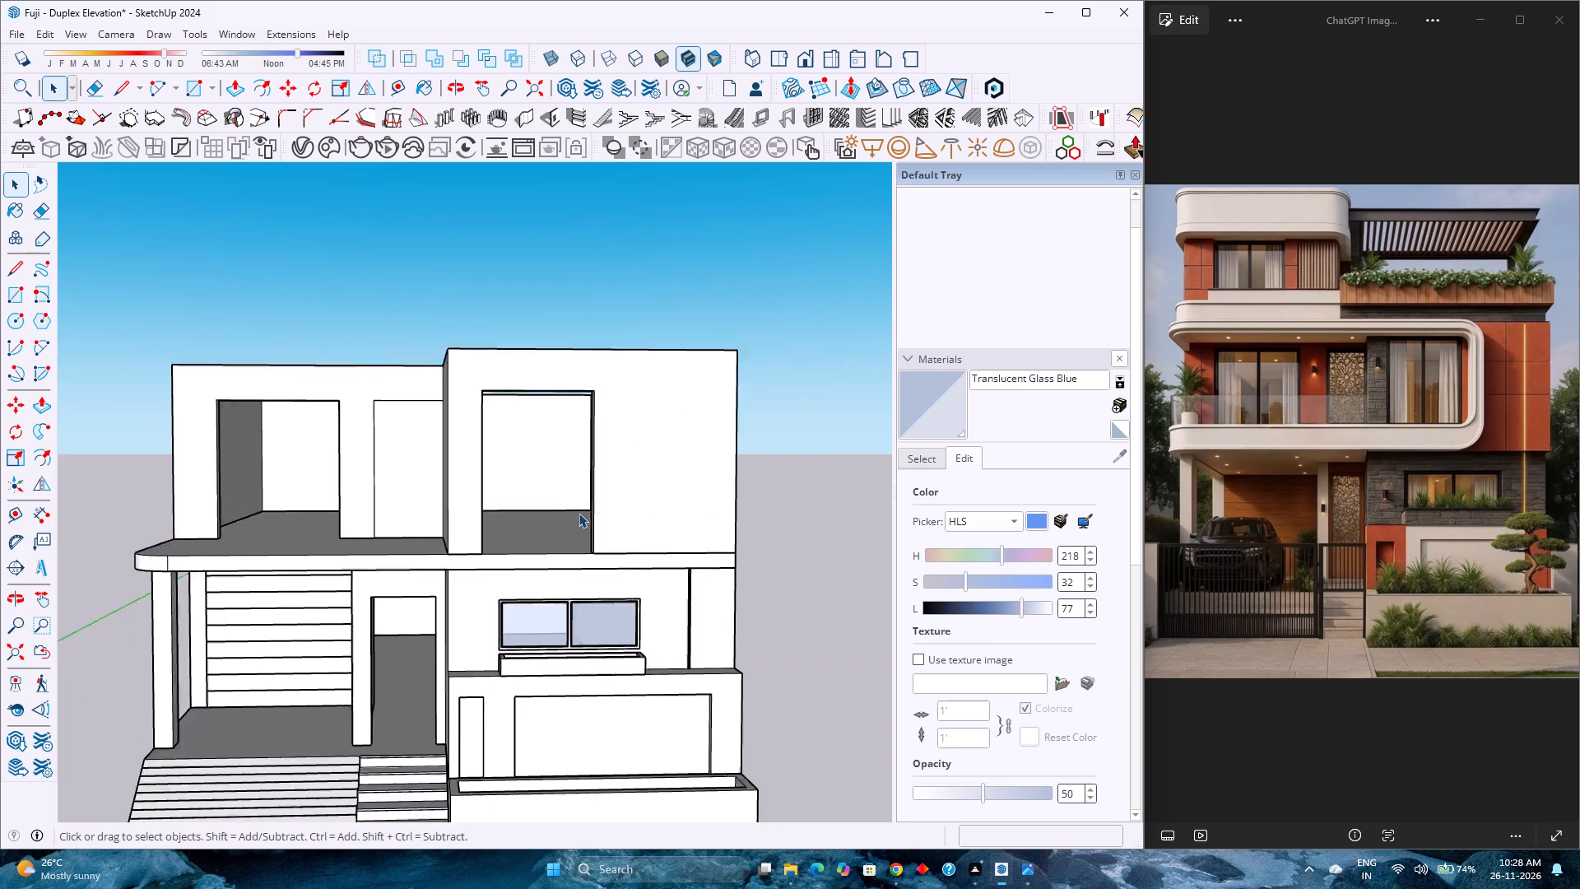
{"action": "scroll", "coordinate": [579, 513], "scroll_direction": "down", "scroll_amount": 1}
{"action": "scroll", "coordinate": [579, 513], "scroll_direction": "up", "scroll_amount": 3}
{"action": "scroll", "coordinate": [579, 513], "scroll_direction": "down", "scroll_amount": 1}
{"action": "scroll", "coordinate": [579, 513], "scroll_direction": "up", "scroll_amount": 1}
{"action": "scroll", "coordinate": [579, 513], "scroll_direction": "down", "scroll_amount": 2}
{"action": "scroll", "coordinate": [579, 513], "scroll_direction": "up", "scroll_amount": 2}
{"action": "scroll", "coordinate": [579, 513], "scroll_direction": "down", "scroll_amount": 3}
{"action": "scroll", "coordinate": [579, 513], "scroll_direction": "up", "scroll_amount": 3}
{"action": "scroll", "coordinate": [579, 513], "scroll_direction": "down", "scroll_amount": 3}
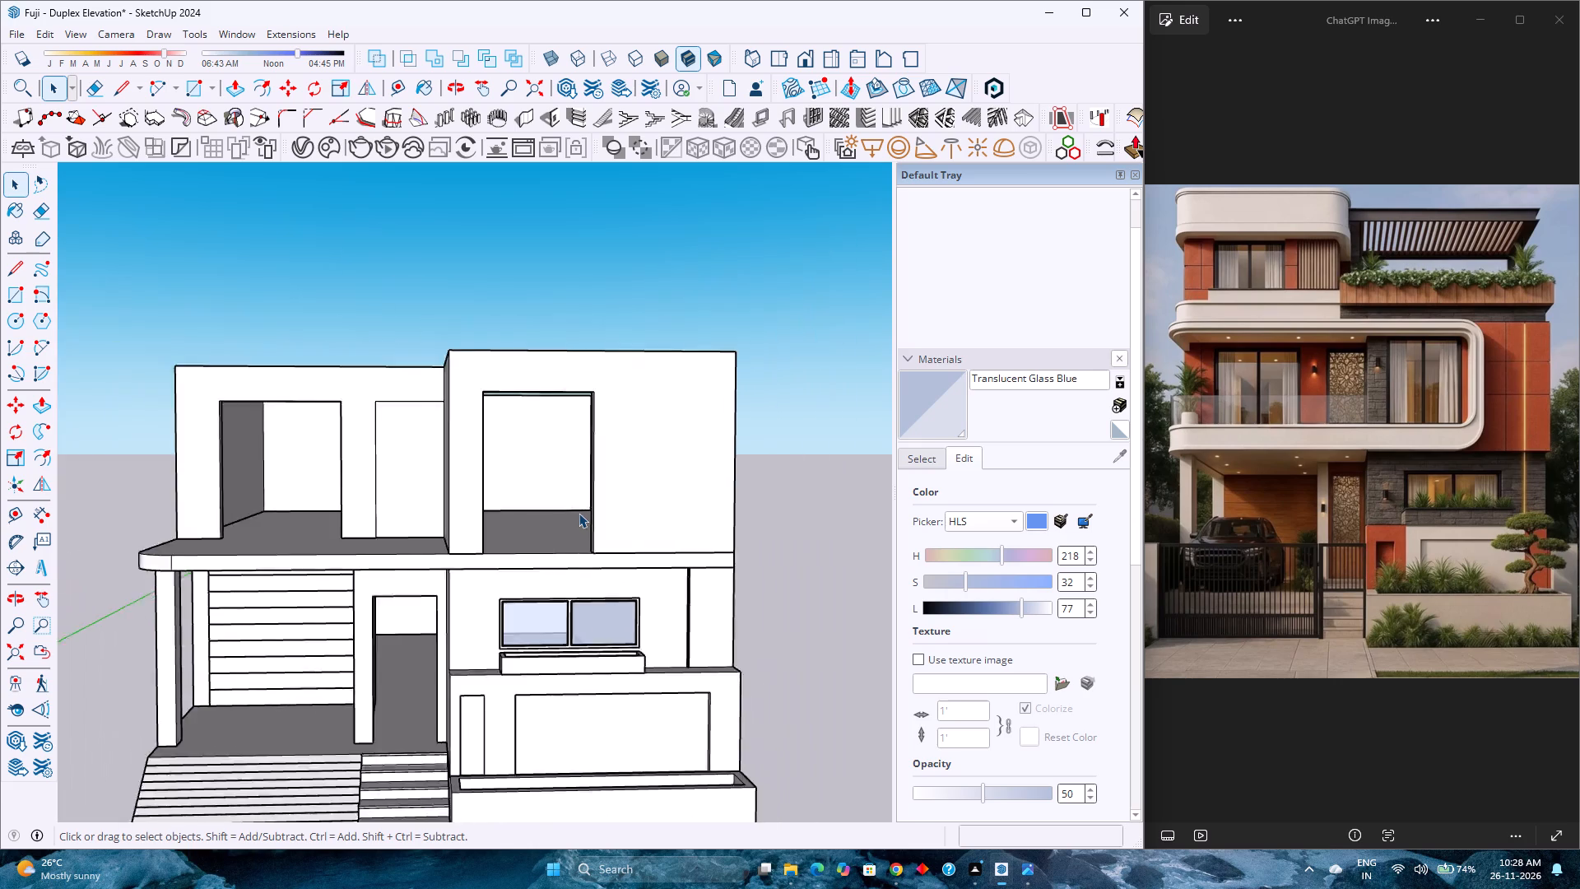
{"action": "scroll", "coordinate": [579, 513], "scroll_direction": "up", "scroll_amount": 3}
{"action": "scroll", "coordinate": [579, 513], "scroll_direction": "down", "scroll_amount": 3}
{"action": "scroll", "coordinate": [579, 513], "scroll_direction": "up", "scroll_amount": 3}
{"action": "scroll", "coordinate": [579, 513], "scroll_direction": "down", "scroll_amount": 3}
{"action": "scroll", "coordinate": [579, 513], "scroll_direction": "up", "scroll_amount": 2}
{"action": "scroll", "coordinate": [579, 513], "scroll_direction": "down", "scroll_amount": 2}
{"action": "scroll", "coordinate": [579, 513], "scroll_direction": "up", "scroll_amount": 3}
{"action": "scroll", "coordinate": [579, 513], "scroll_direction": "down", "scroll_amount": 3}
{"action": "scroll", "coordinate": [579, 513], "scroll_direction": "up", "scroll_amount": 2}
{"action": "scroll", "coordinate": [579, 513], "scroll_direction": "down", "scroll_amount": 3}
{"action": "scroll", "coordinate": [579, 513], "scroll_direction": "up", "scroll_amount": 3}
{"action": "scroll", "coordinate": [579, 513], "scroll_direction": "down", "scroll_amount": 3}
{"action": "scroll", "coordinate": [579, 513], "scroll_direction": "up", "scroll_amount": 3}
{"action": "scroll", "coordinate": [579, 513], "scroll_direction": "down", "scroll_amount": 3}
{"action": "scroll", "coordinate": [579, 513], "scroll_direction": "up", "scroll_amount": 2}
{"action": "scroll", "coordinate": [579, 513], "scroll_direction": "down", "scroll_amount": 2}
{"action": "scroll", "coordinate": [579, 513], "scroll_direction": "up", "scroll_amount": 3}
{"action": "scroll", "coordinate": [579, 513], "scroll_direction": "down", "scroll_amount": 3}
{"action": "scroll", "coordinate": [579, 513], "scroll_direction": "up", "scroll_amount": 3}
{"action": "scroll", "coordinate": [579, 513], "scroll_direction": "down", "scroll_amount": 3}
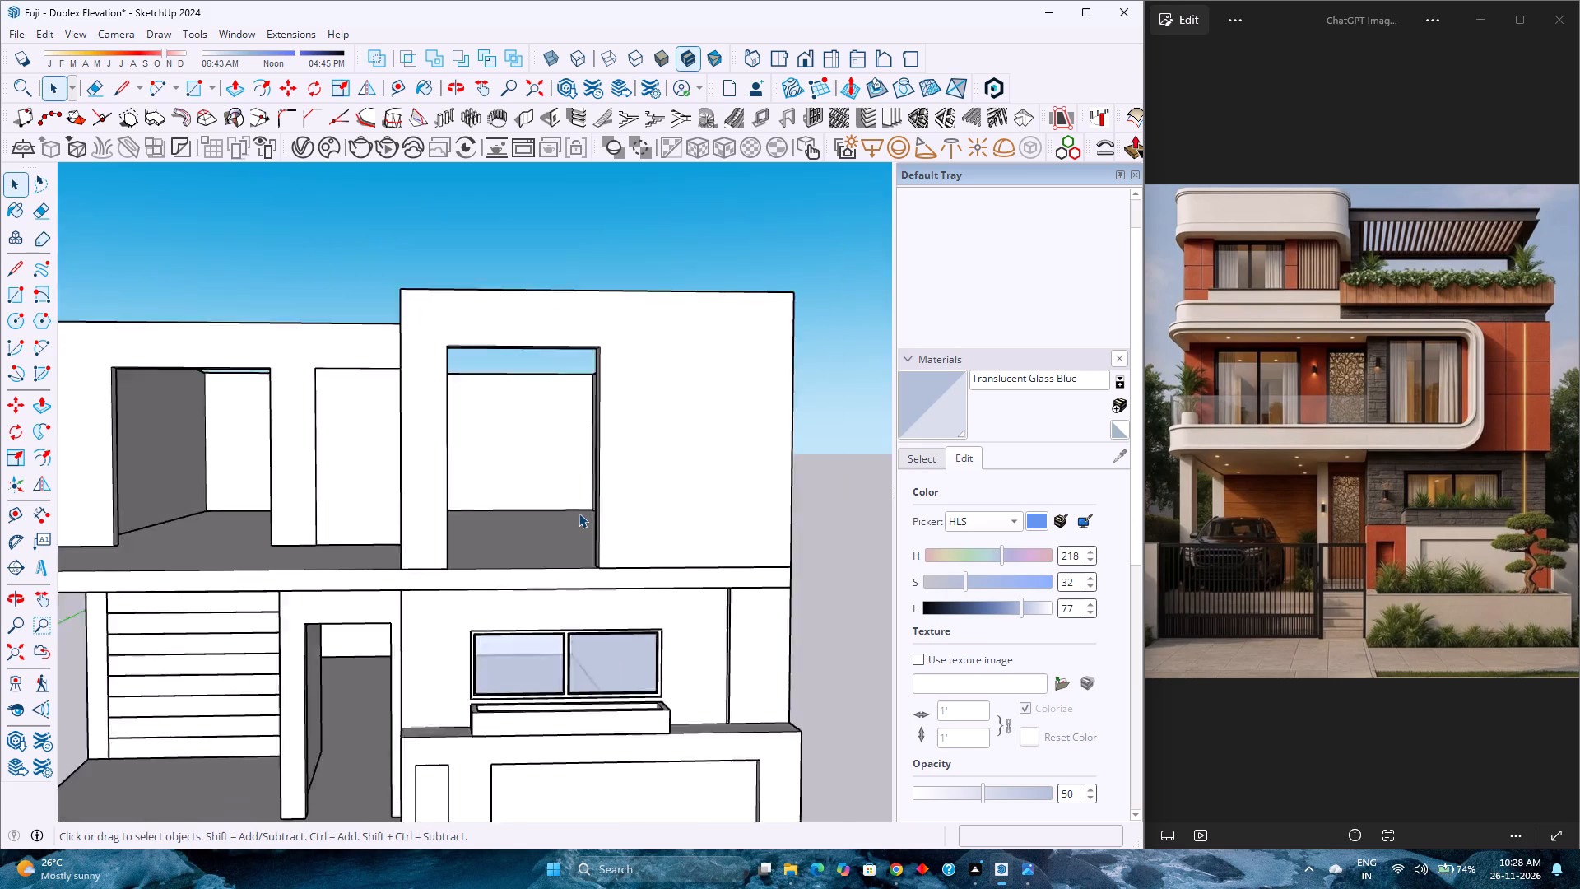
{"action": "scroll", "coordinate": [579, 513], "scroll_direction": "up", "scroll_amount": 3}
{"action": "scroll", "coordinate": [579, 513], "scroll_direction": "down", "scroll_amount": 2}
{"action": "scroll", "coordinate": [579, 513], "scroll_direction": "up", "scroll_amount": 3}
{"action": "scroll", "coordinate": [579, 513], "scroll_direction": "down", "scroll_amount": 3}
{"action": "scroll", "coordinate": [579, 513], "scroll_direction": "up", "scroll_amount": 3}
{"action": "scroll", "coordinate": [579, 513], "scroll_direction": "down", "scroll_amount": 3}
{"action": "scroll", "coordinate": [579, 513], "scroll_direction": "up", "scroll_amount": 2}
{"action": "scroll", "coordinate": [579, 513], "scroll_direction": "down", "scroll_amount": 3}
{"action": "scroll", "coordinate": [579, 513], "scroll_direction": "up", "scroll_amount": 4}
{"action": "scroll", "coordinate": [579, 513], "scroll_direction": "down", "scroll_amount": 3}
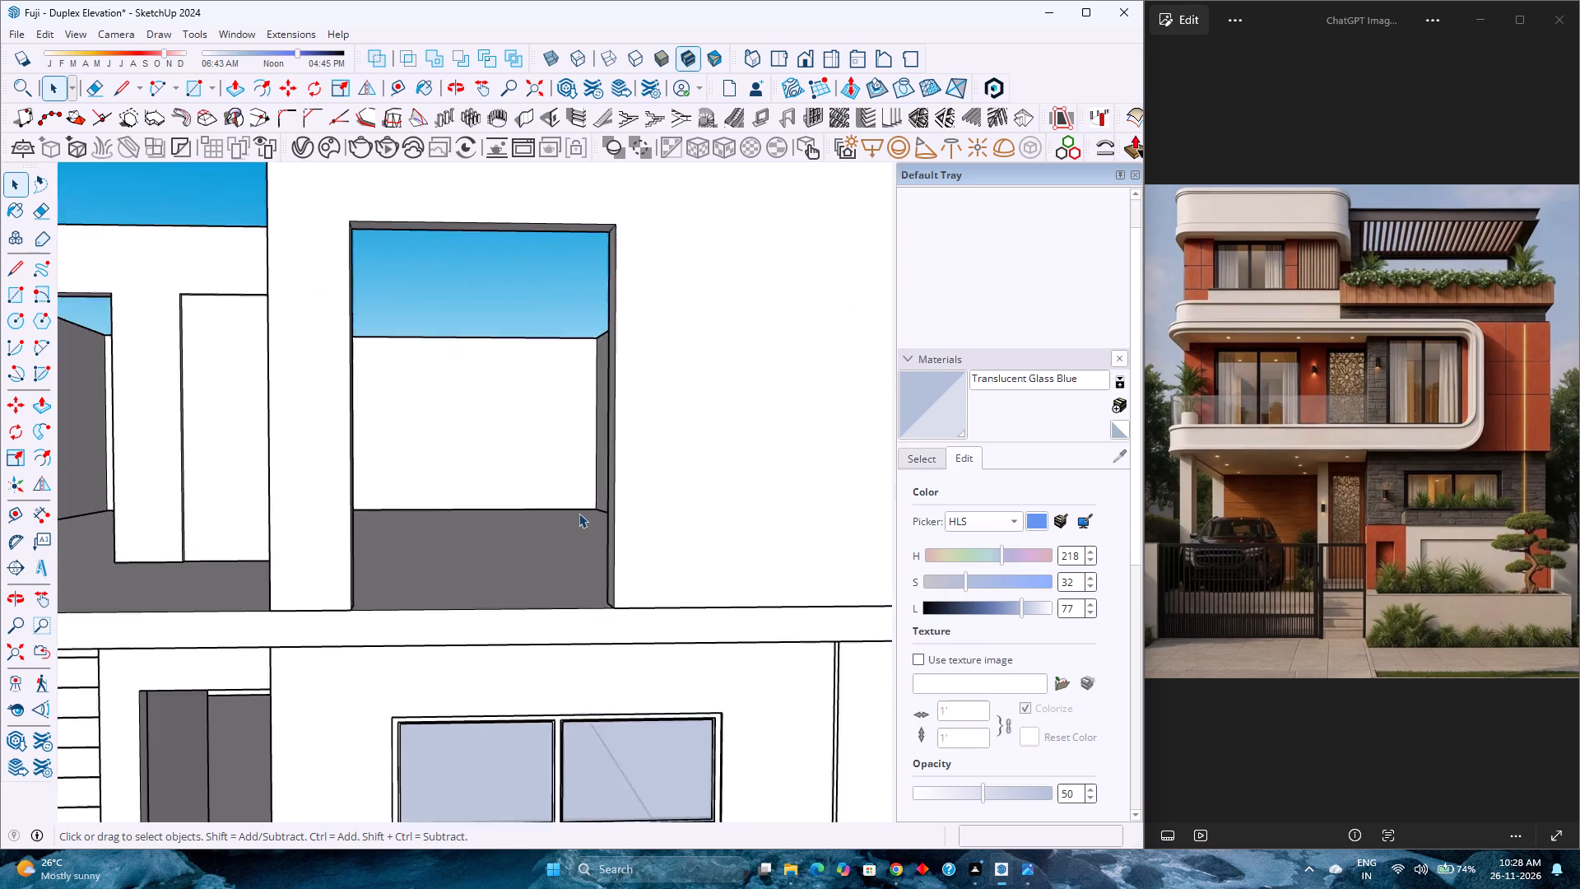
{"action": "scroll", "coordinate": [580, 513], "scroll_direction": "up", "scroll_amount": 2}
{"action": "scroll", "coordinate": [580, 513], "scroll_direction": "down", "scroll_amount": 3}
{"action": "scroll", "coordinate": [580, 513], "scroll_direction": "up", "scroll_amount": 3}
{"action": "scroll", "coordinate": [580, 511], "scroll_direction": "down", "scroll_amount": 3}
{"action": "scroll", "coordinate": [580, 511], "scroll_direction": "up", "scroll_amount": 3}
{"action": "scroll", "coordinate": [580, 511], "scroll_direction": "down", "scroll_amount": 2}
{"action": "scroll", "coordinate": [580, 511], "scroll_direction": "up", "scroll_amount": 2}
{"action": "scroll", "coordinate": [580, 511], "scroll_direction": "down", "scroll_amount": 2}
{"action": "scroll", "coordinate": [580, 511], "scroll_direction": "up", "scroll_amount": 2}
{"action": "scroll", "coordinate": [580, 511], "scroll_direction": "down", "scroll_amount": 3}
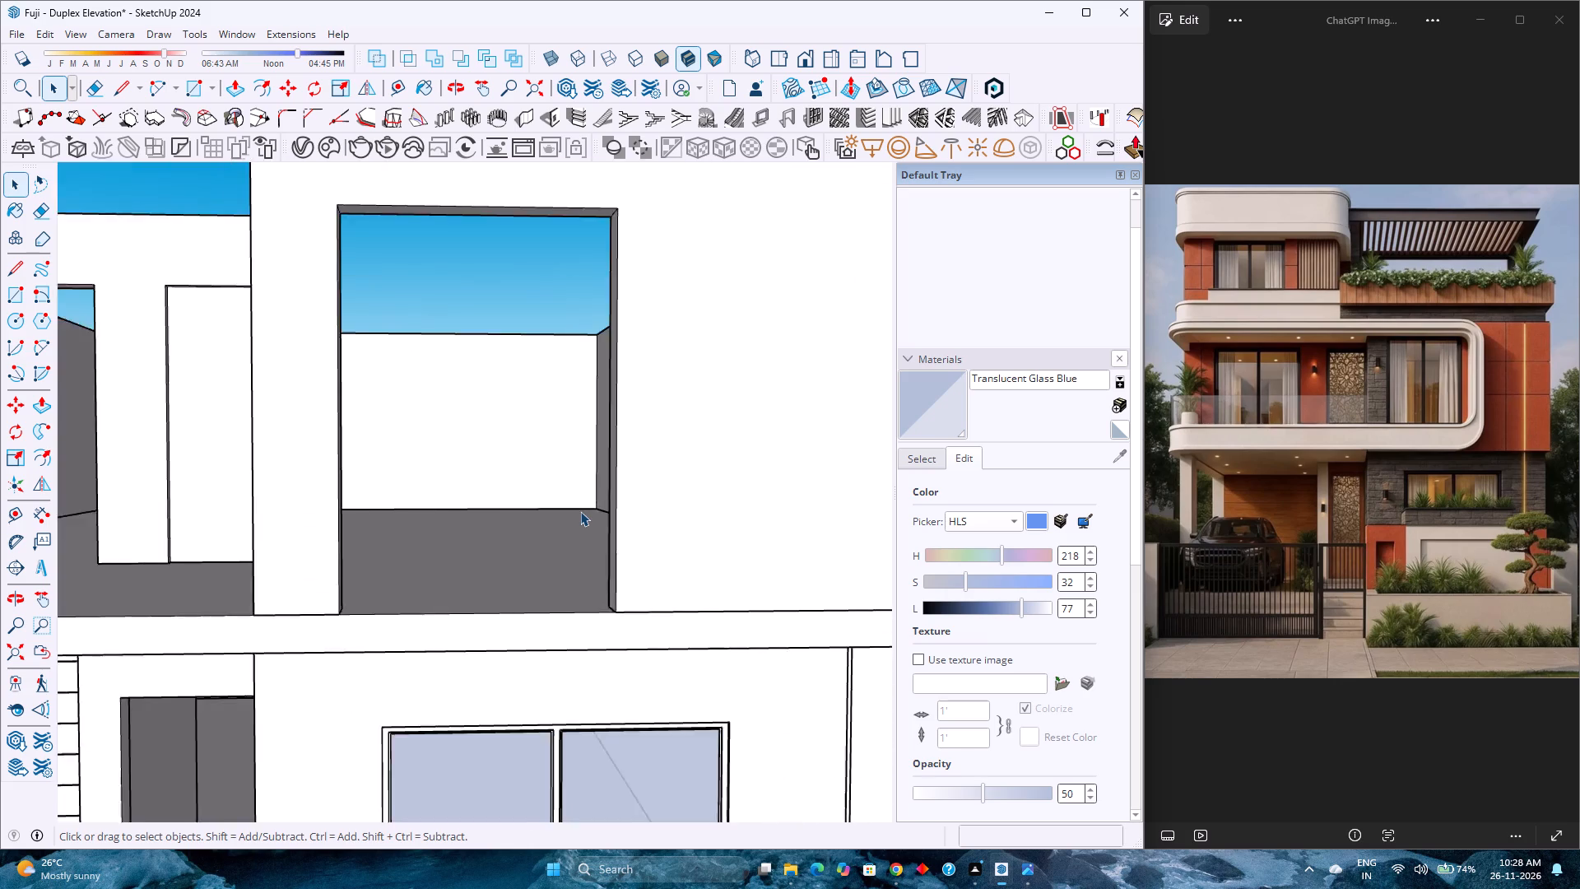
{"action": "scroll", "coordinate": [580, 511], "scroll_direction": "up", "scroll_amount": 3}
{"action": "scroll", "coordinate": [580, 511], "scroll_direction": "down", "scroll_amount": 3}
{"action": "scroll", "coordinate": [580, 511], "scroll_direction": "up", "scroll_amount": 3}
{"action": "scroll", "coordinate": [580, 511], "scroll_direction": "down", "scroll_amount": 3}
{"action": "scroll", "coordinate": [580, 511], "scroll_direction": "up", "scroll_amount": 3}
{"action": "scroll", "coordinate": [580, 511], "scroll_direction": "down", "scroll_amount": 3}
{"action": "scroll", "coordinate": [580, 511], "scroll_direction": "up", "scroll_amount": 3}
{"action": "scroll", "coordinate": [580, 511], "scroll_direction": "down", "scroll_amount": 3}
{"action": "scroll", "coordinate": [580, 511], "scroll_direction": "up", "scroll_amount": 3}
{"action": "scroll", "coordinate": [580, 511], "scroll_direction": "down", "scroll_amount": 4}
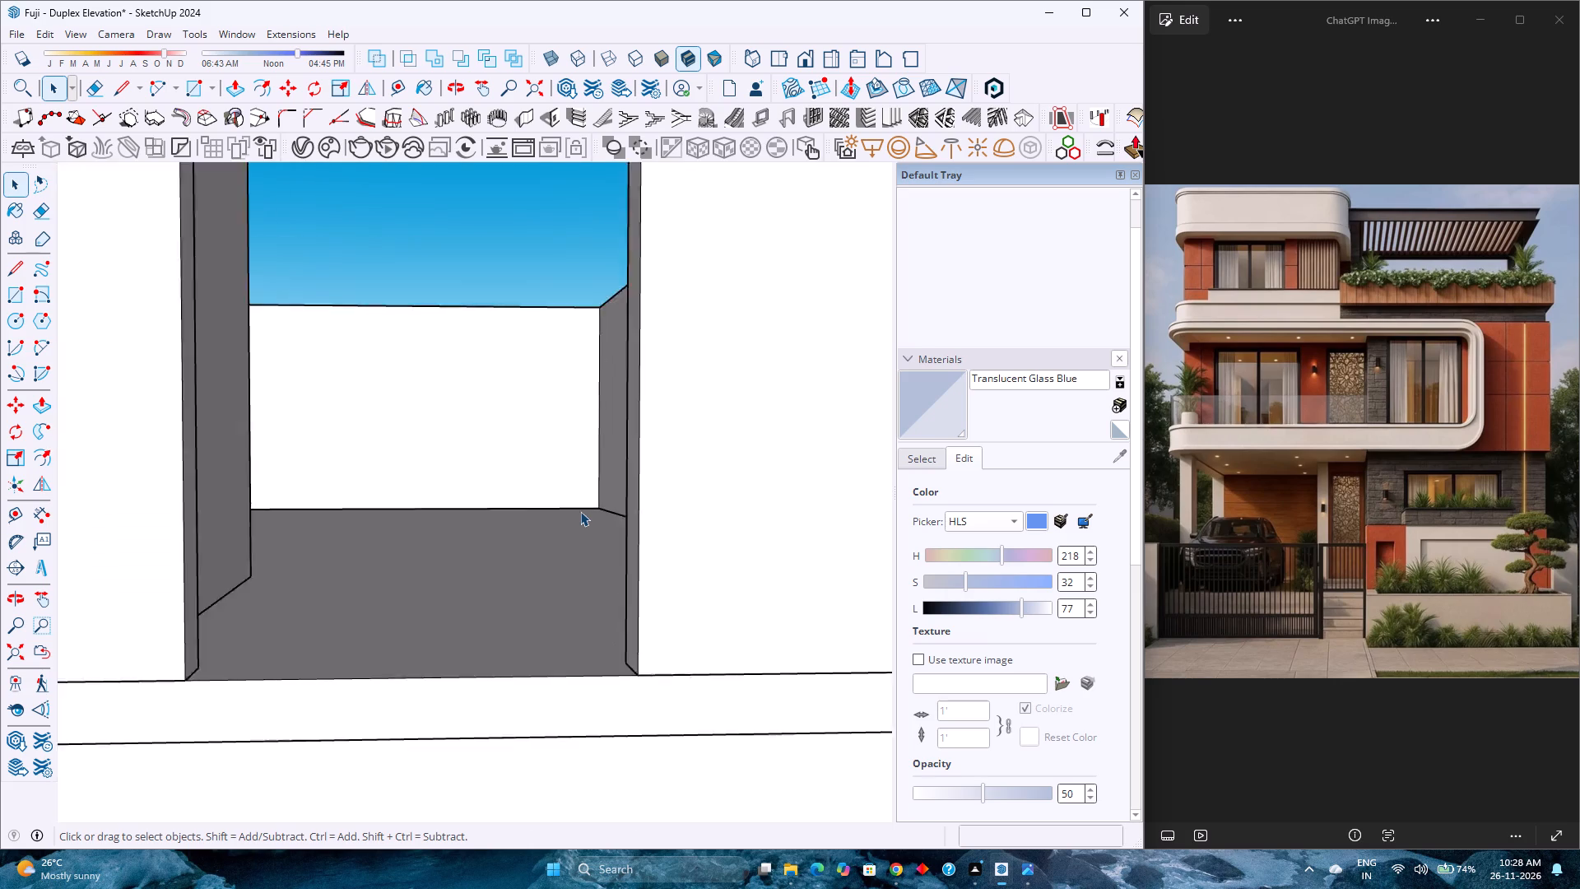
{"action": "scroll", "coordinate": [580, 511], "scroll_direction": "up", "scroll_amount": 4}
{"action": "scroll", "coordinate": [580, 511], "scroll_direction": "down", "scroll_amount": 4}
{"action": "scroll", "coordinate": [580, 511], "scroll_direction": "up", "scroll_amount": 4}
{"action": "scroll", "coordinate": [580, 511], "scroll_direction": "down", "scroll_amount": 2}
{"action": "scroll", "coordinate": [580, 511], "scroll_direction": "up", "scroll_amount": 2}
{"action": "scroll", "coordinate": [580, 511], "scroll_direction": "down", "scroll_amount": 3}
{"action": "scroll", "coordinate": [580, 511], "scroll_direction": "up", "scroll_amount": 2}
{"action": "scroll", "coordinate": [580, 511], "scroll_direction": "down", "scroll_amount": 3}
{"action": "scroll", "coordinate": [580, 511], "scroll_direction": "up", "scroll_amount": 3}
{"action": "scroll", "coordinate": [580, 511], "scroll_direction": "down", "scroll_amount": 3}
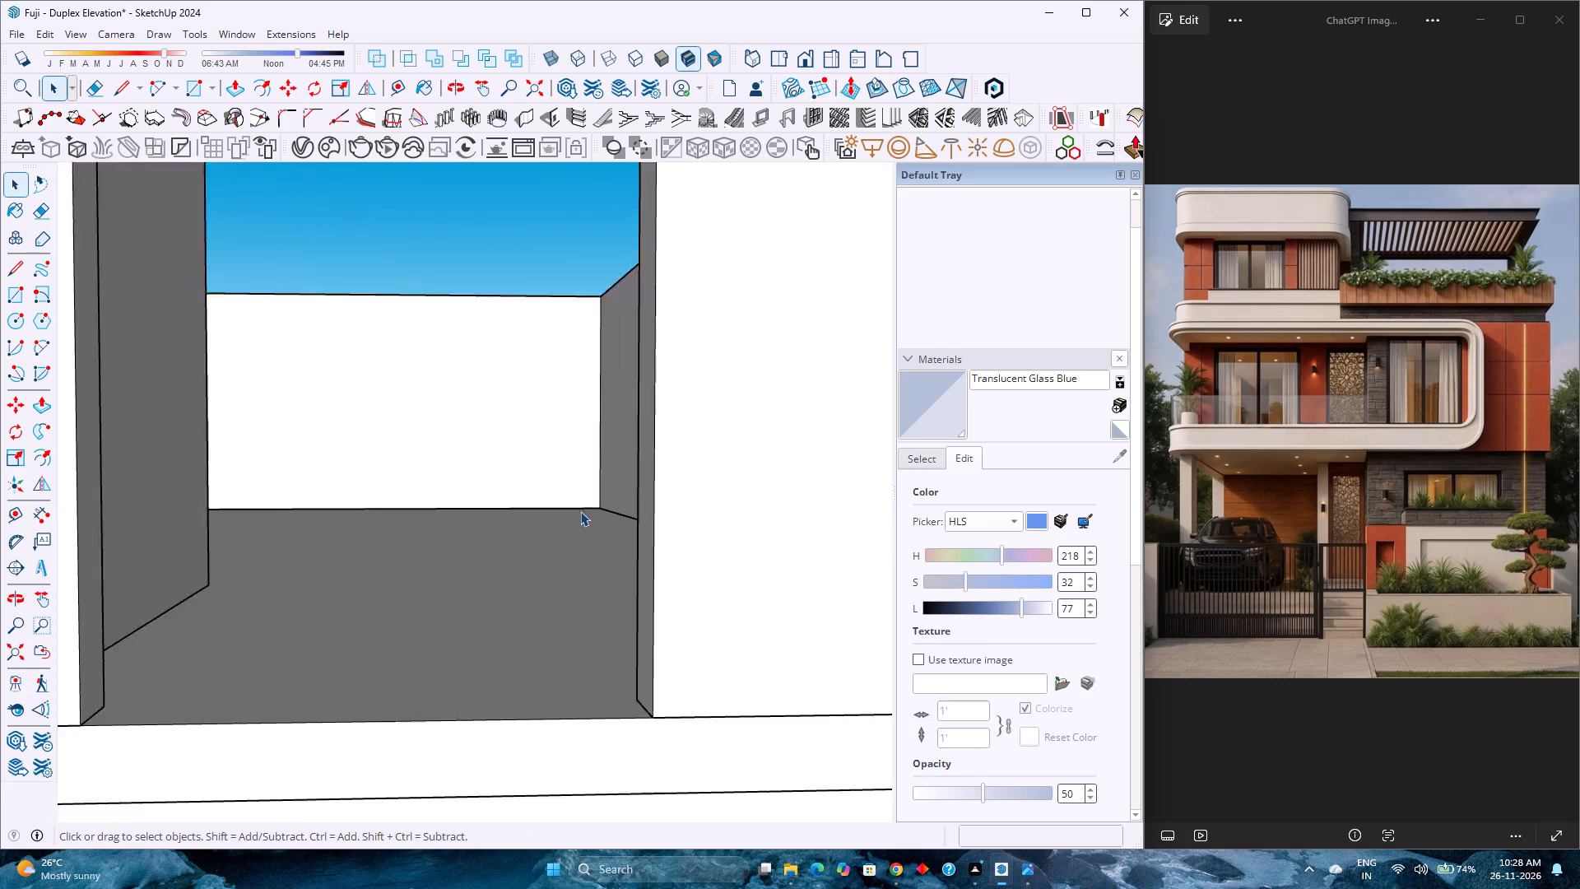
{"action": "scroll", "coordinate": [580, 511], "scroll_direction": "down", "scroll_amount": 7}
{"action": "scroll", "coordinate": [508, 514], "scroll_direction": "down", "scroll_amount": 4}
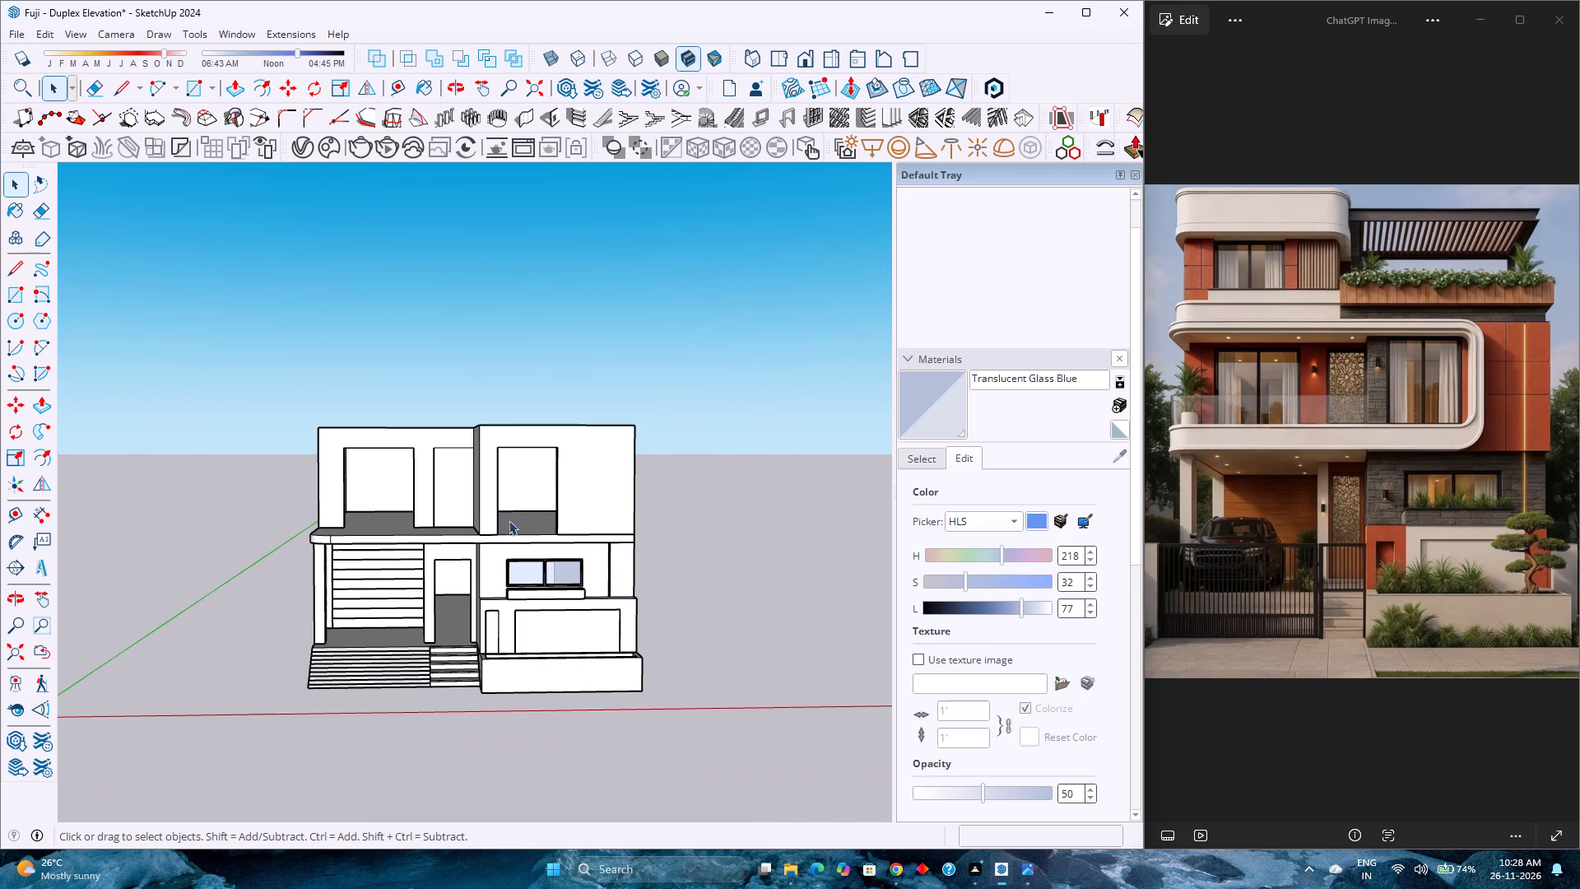
Examine the first-floor walls, openings and slab edge from several angles, comparing them with the reference image.
{"action": "middle_click_drag", "start_coordinate": [509, 524], "coordinate": [412, 627]}
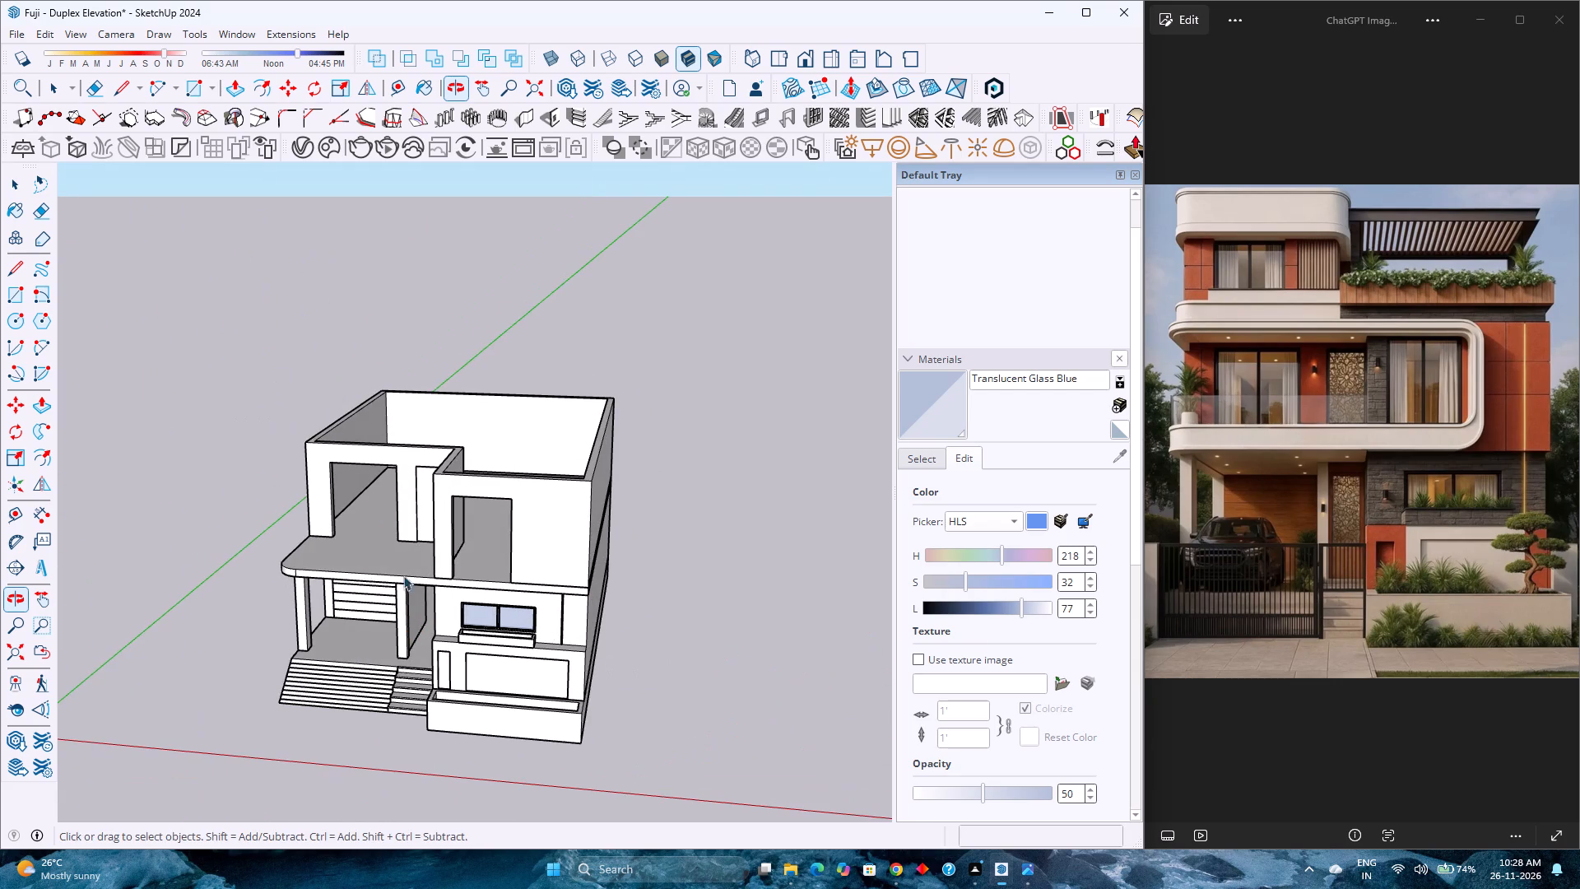
{"action": "middle_click_drag", "start_coordinate": [421, 635], "coordinate": [422, 514]}
{"action": "middle_click_drag", "start_coordinate": [426, 524], "coordinate": [441, 559]}
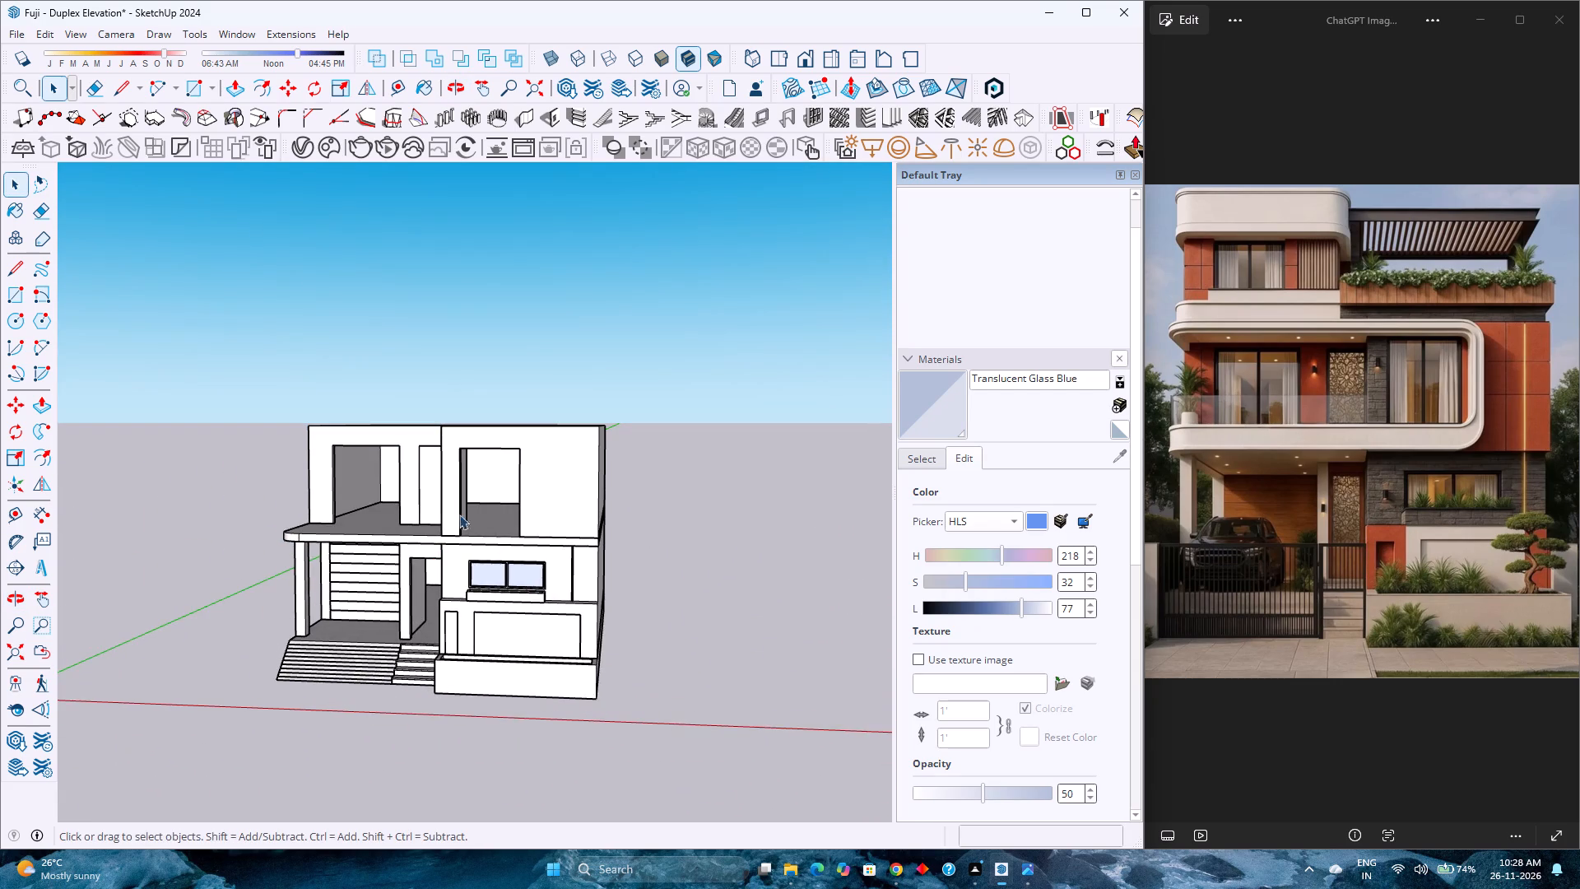
{"action": "scroll", "coordinate": [420, 493], "scroll_direction": "up", "scroll_amount": 4}
{"action": "scroll", "coordinate": [419, 486], "scroll_direction": "down", "scroll_amount": 3}
{"action": "scroll", "coordinate": [419, 486], "scroll_direction": "up", "scroll_amount": 1}
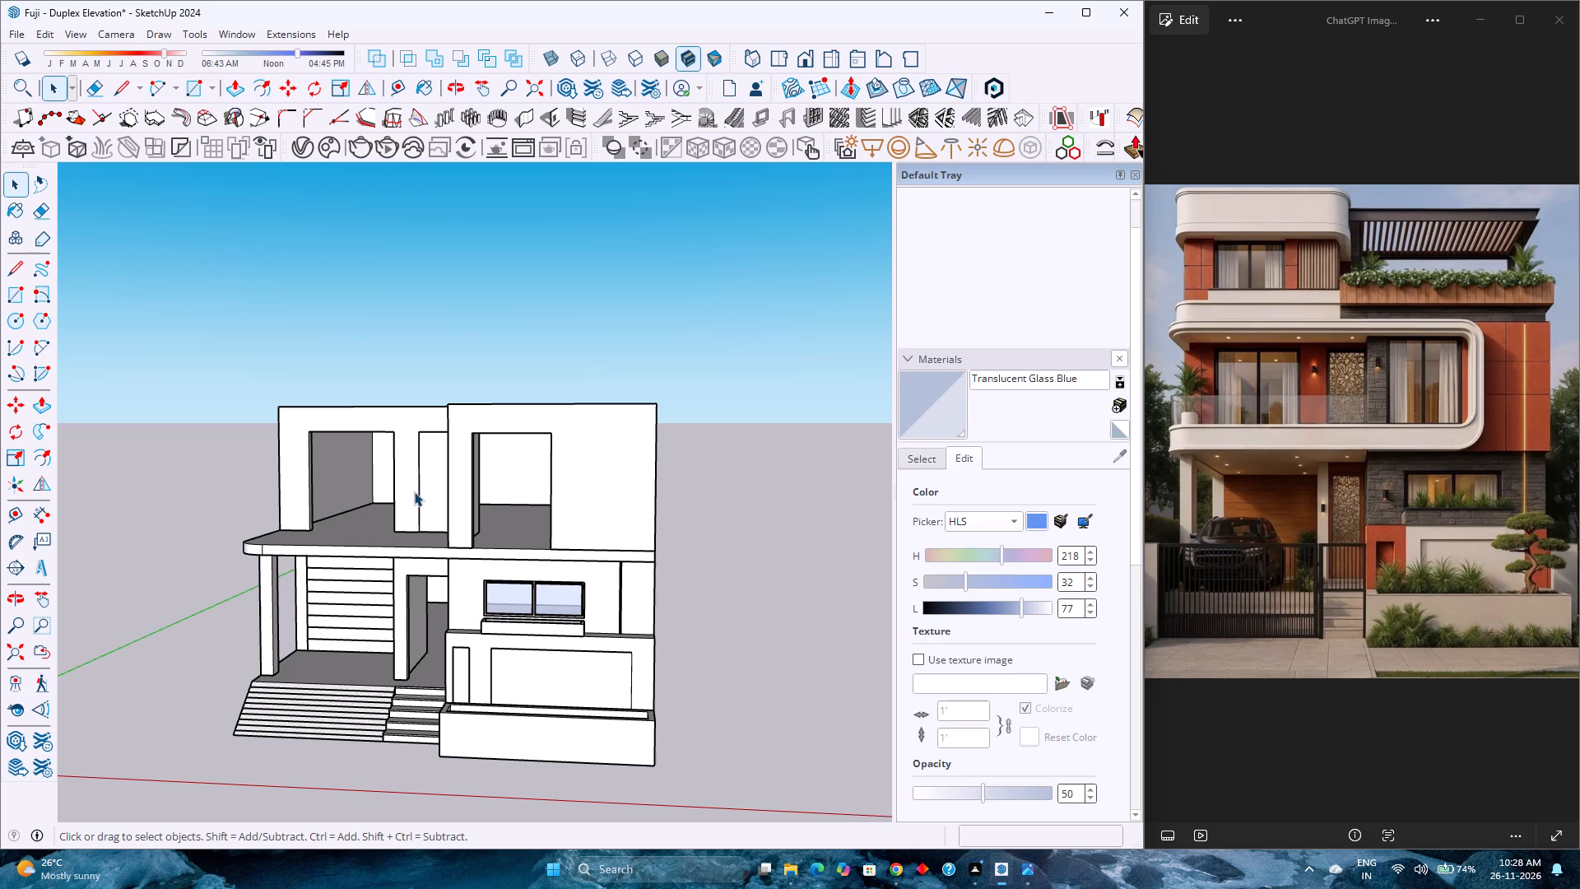
{"action": "scroll", "coordinate": [551, 538], "scroll_direction": "up", "scroll_amount": 4}
{"action": "middle_click_drag", "start_coordinate": [551, 538], "coordinate": [632, 570]}
{"action": "middle_click", "coordinate": [632, 570]}
{"action": "scroll", "coordinate": [381, 520], "scroll_direction": "down", "scroll_amount": 3}
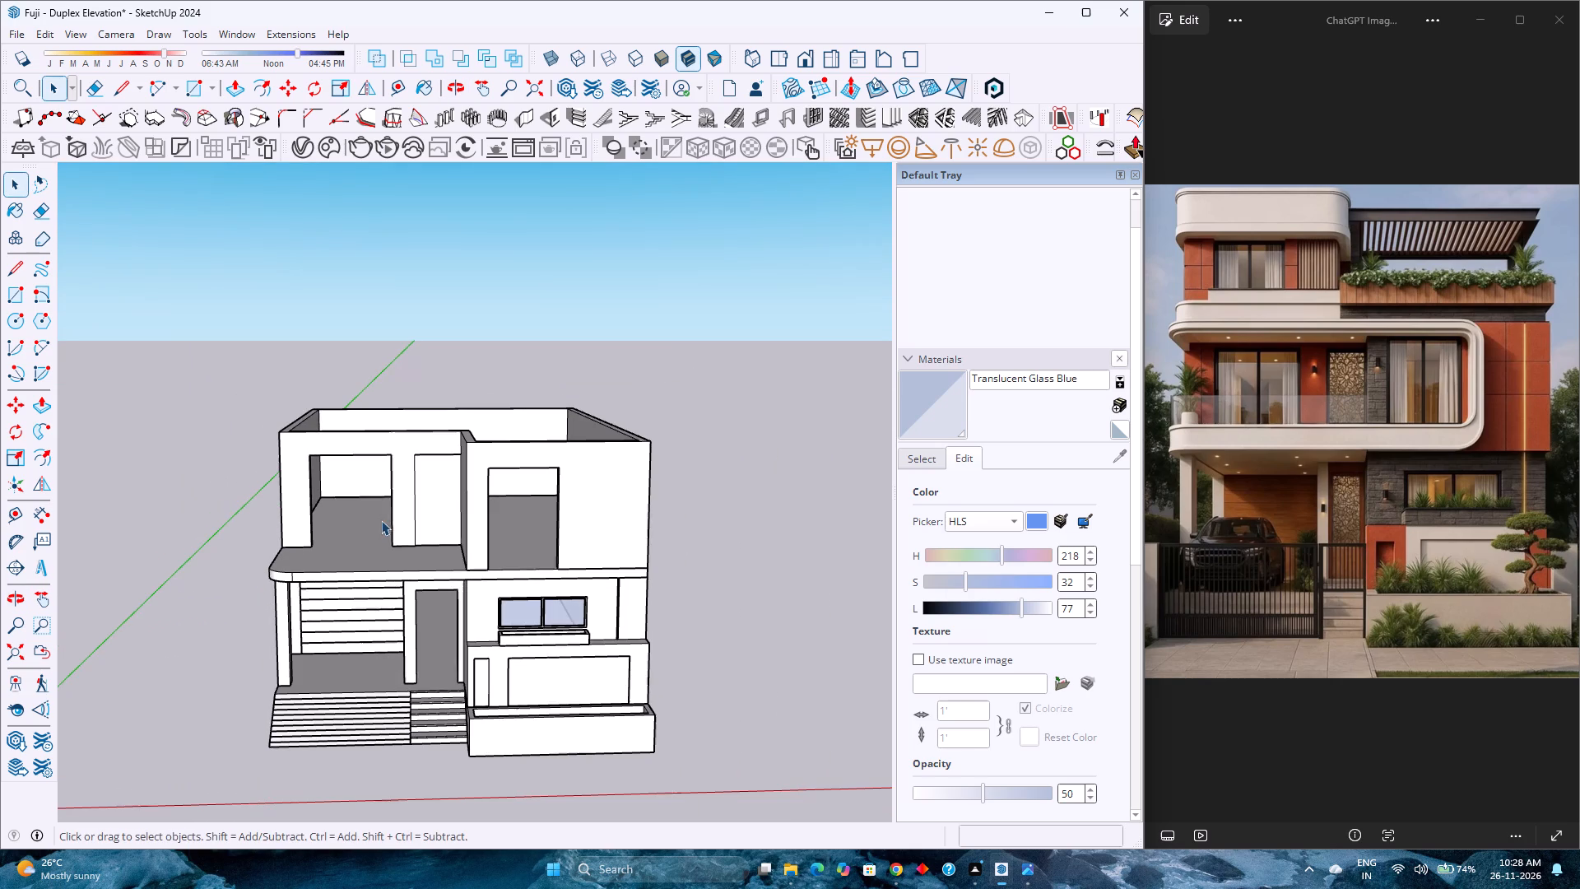
{"action": "scroll", "coordinate": [381, 520], "scroll_direction": "down", "scroll_amount": 1}
{"action": "scroll", "coordinate": [539, 550], "scroll_direction": "up", "scroll_amount": 4}
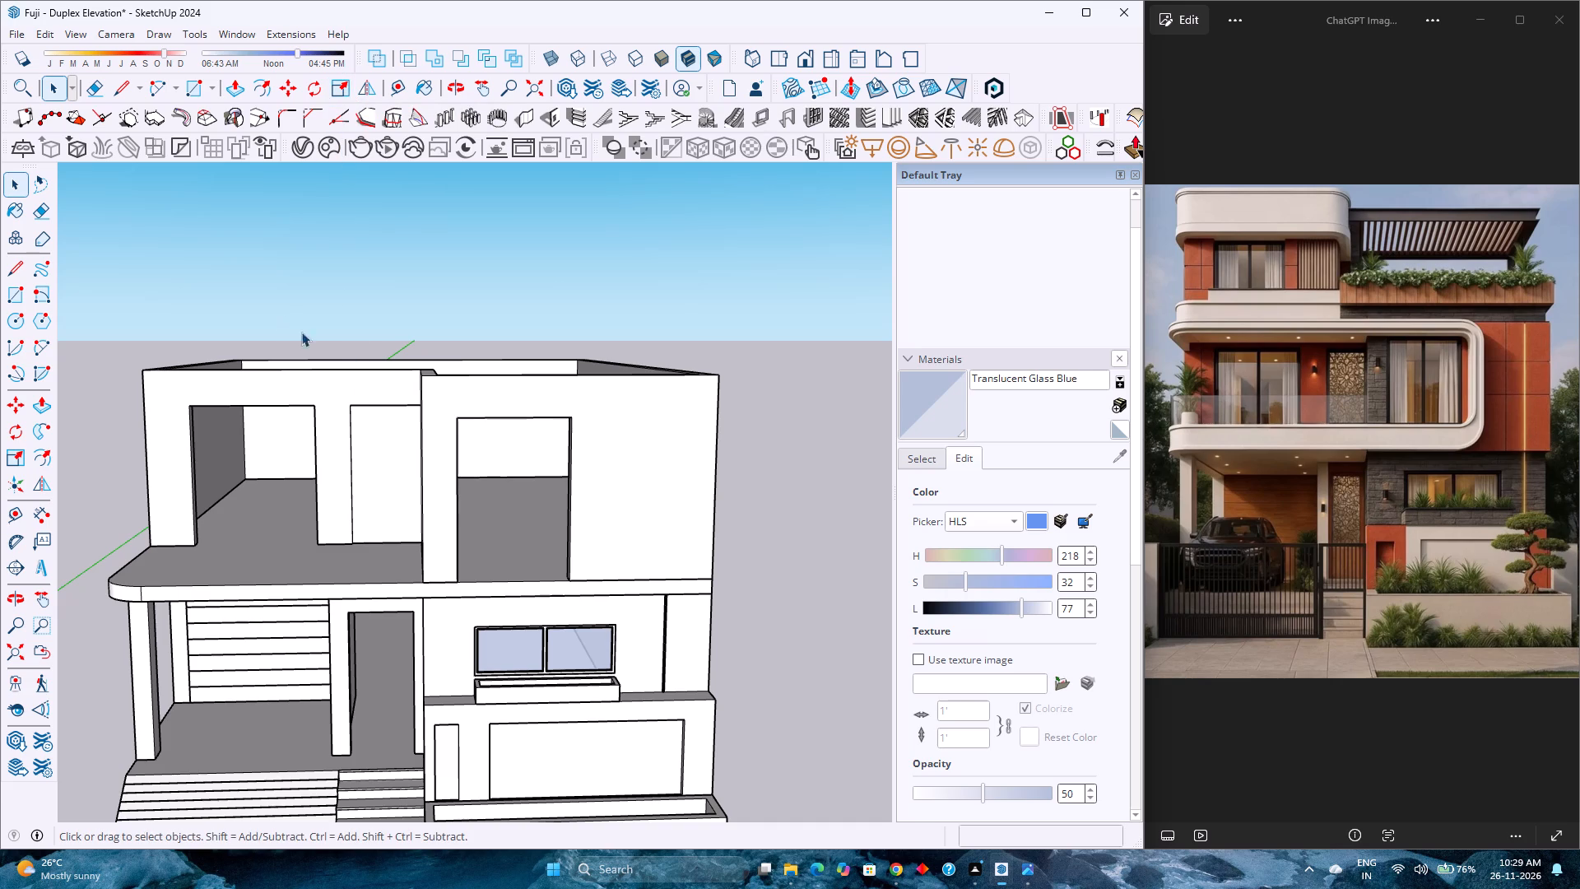
{"action": "scroll", "coordinate": [506, 514], "scroll_direction": "down", "scroll_amount": 4}
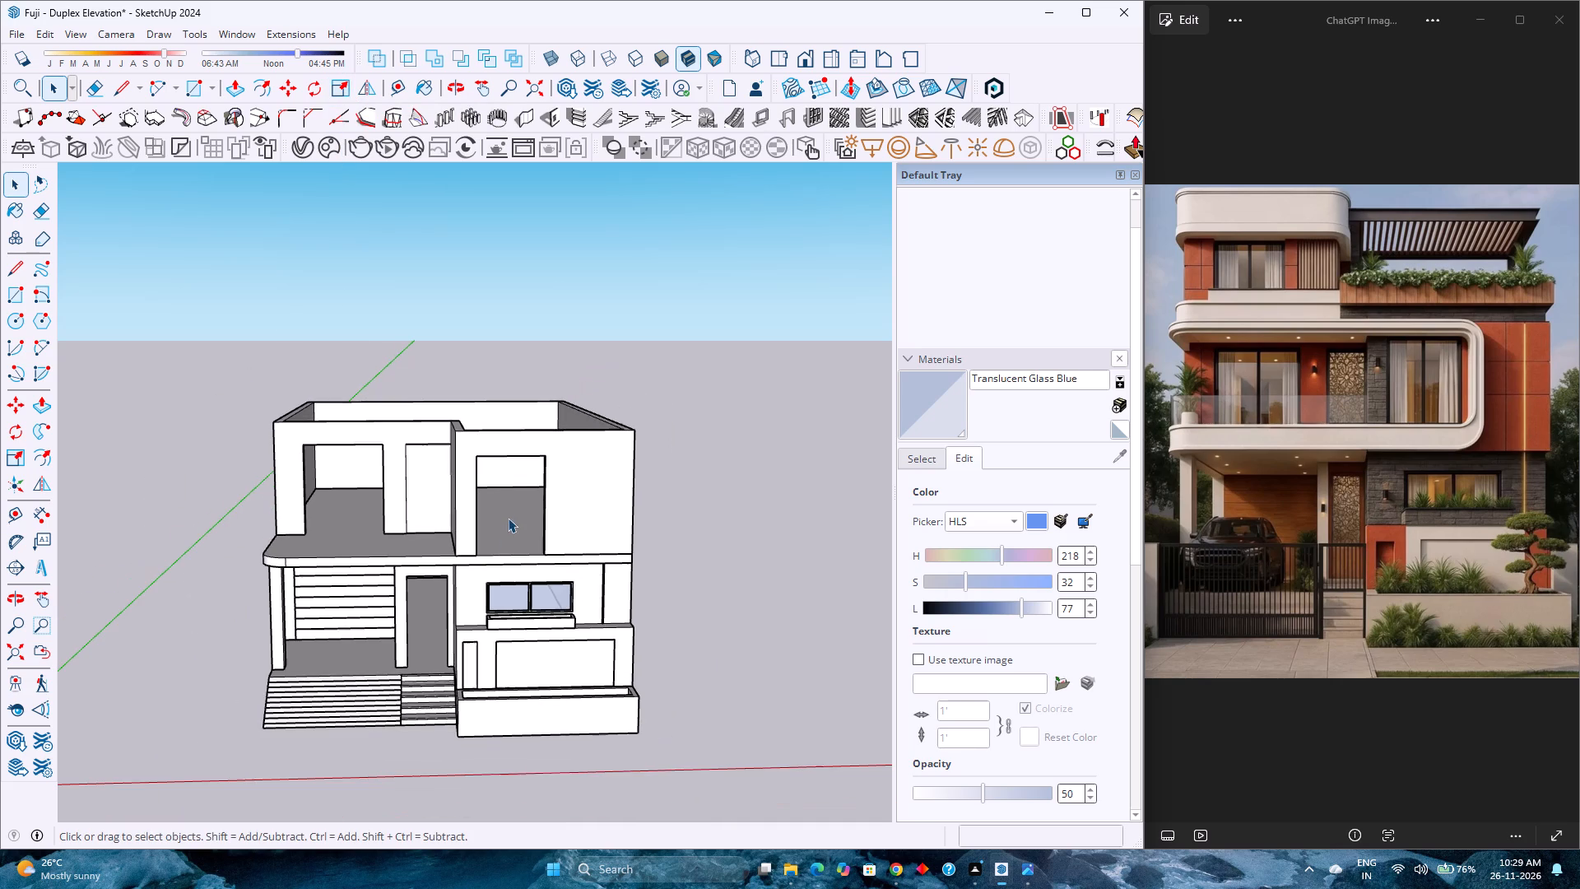
Offset the first-floor slab's top outer edges, along the front, rounded corner and side, outward by 1'.
{"action": "double_click", "coordinate": [552, 516]}
{"action": "scroll", "coordinate": [552, 516], "scroll_direction": "up", "scroll_amount": 4}
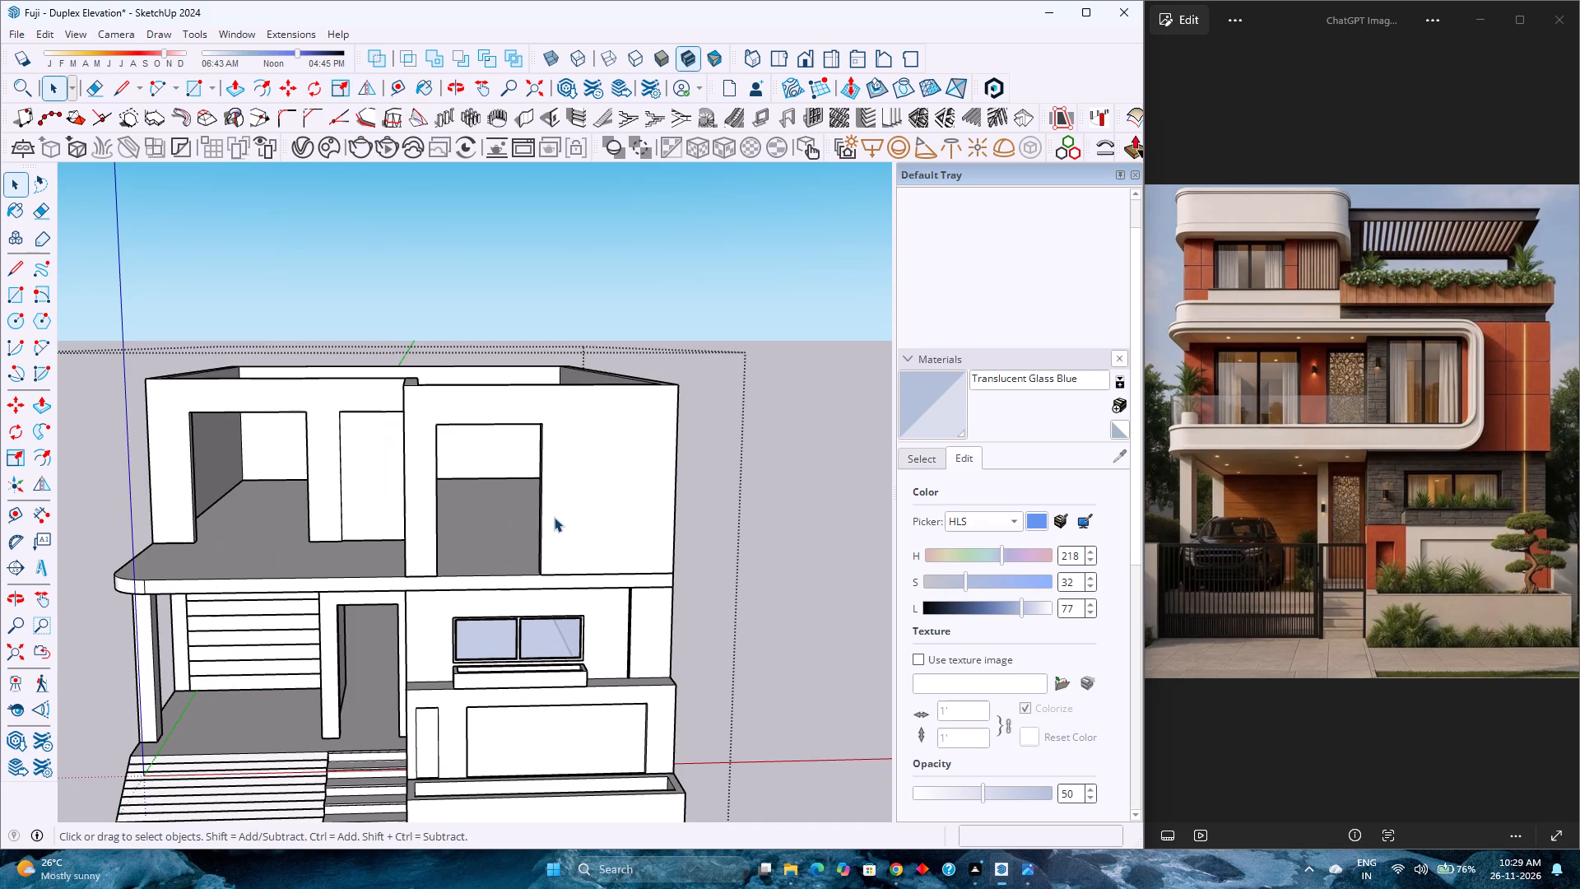
{"action": "double_click", "coordinate": [248, 582]}
{"action": "scroll", "coordinate": [248, 582], "scroll_direction": "up", "scroll_amount": 2}
{"action": "middle_click_drag", "start_coordinate": [241, 585], "coordinate": [323, 683]}
{"action": "scroll", "coordinate": [382, 607], "scroll_direction": "down", "scroll_amount": 5}
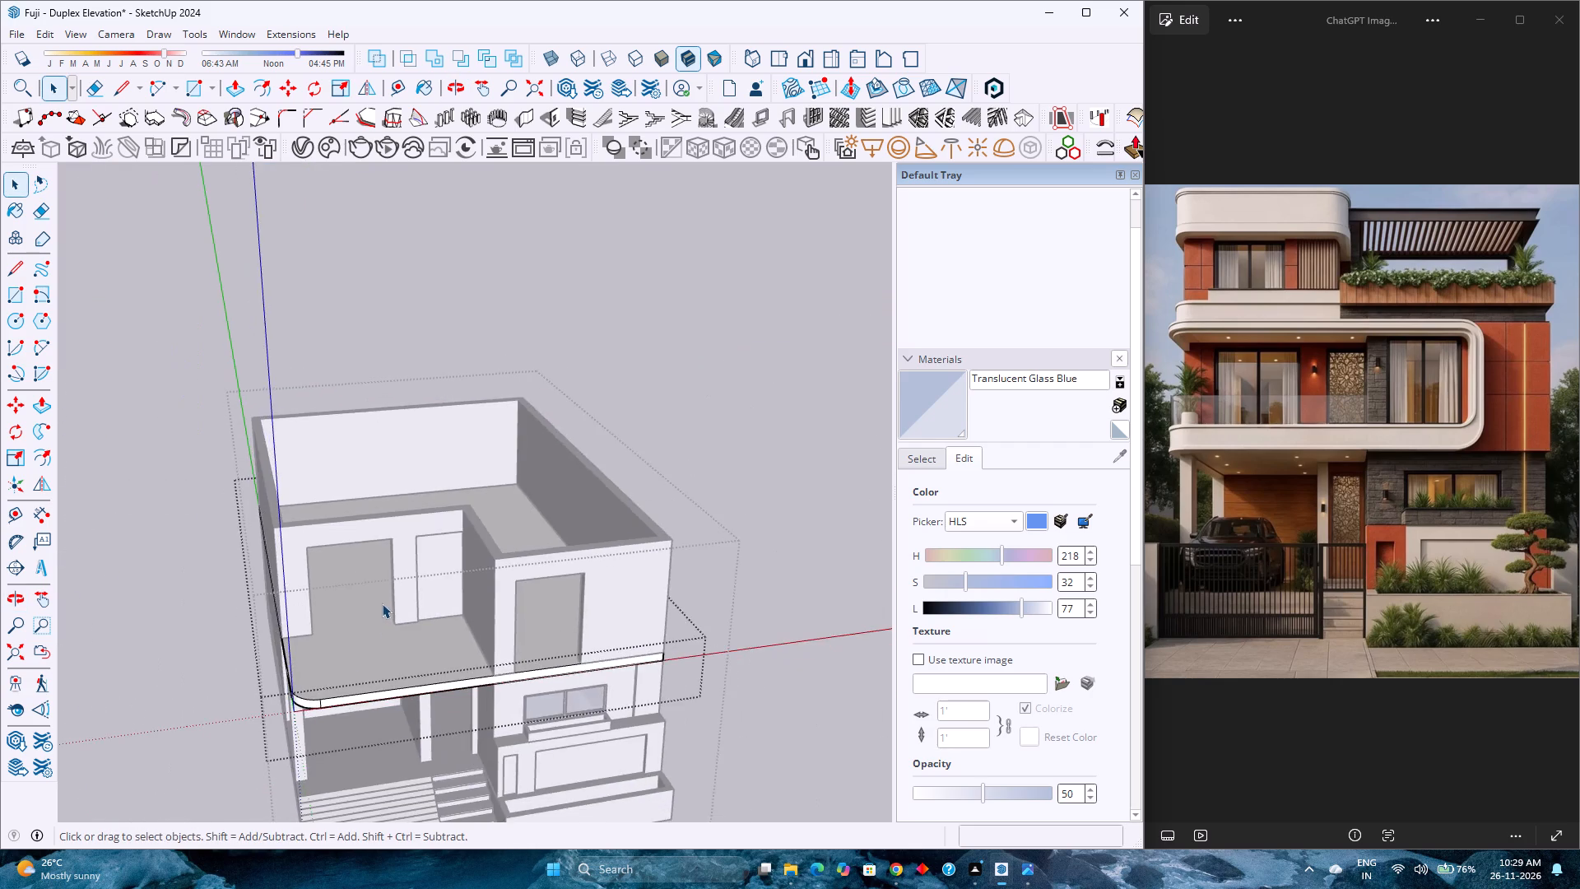
{"action": "scroll", "coordinate": [382, 603], "scroll_direction": "down", "scroll_amount": 4}
{"action": "scroll", "coordinate": [358, 672], "scroll_direction": "up", "scroll_amount": 11}
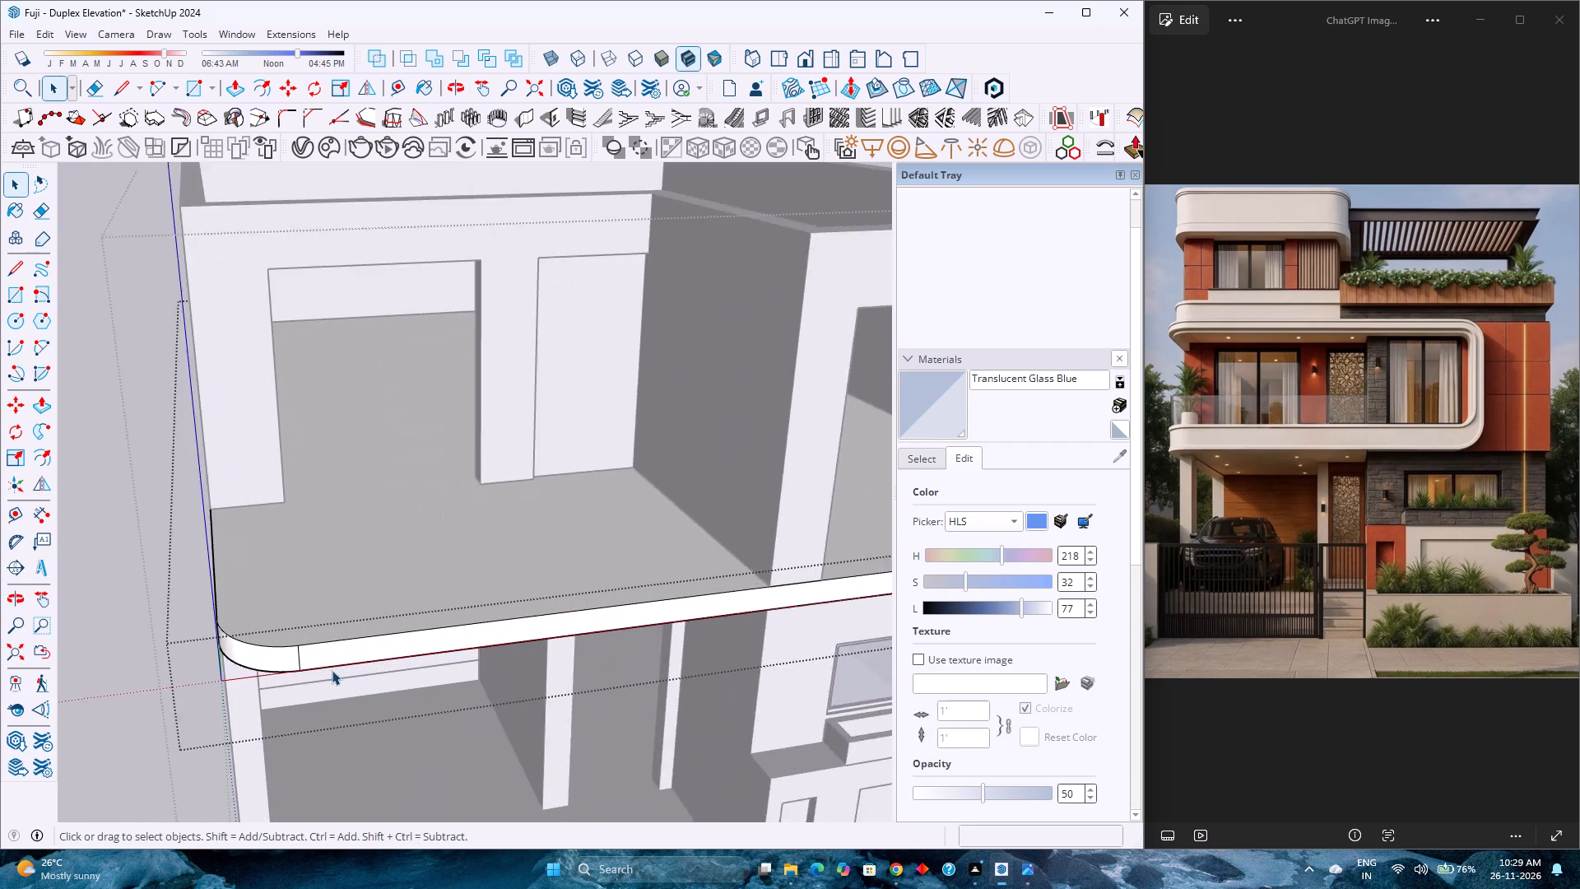
{"action": "scroll", "coordinate": [332, 670], "scroll_direction": "up", "scroll_amount": 2}
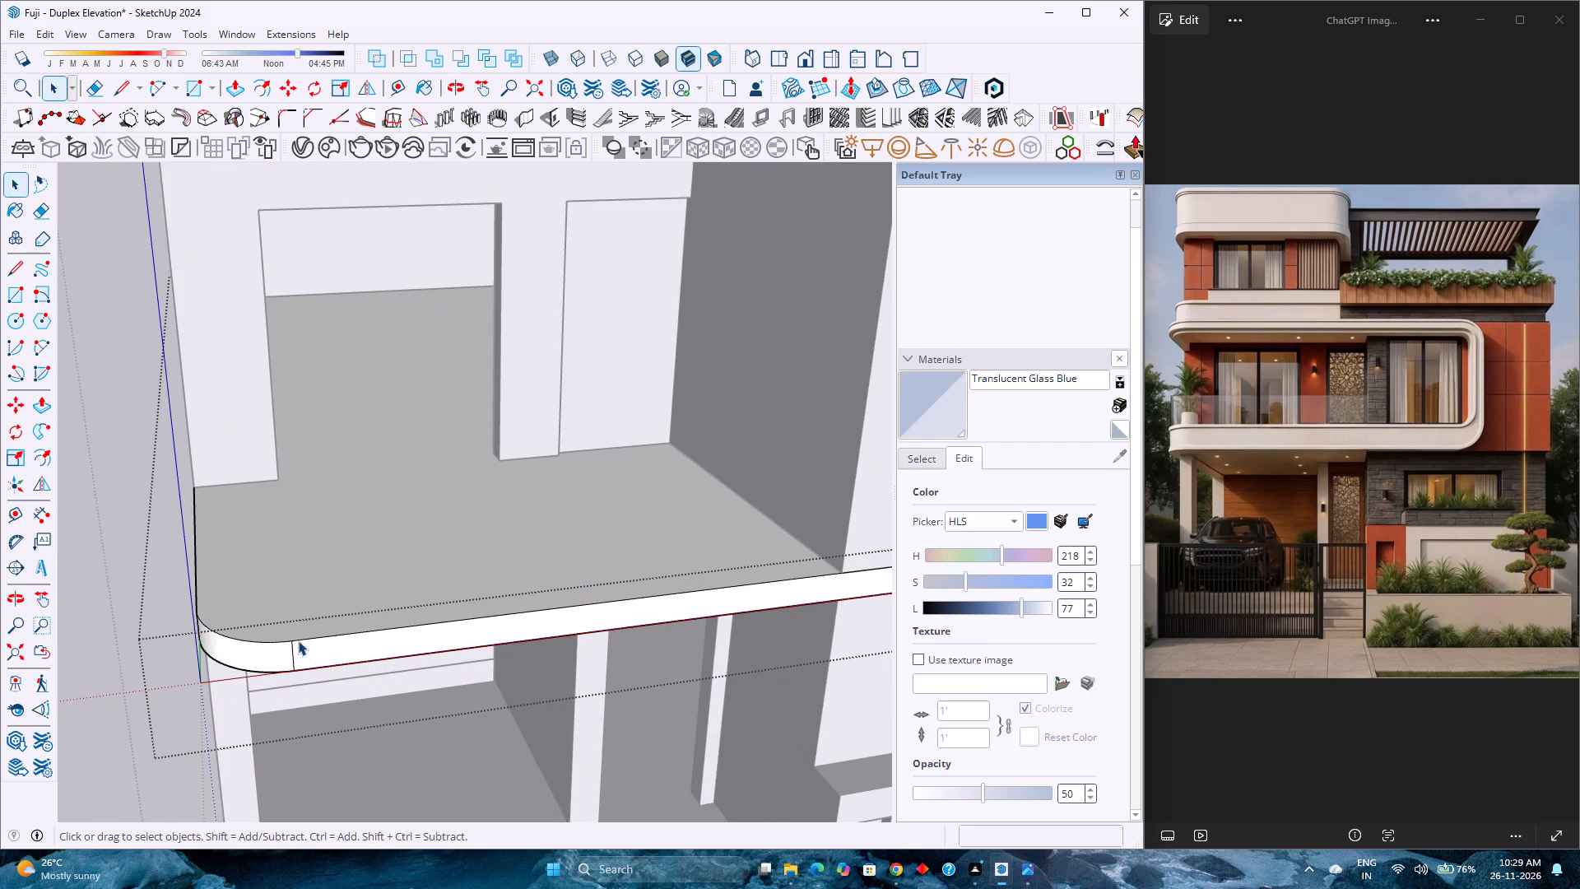
{"action": "left_click", "coordinate": [310, 640]}
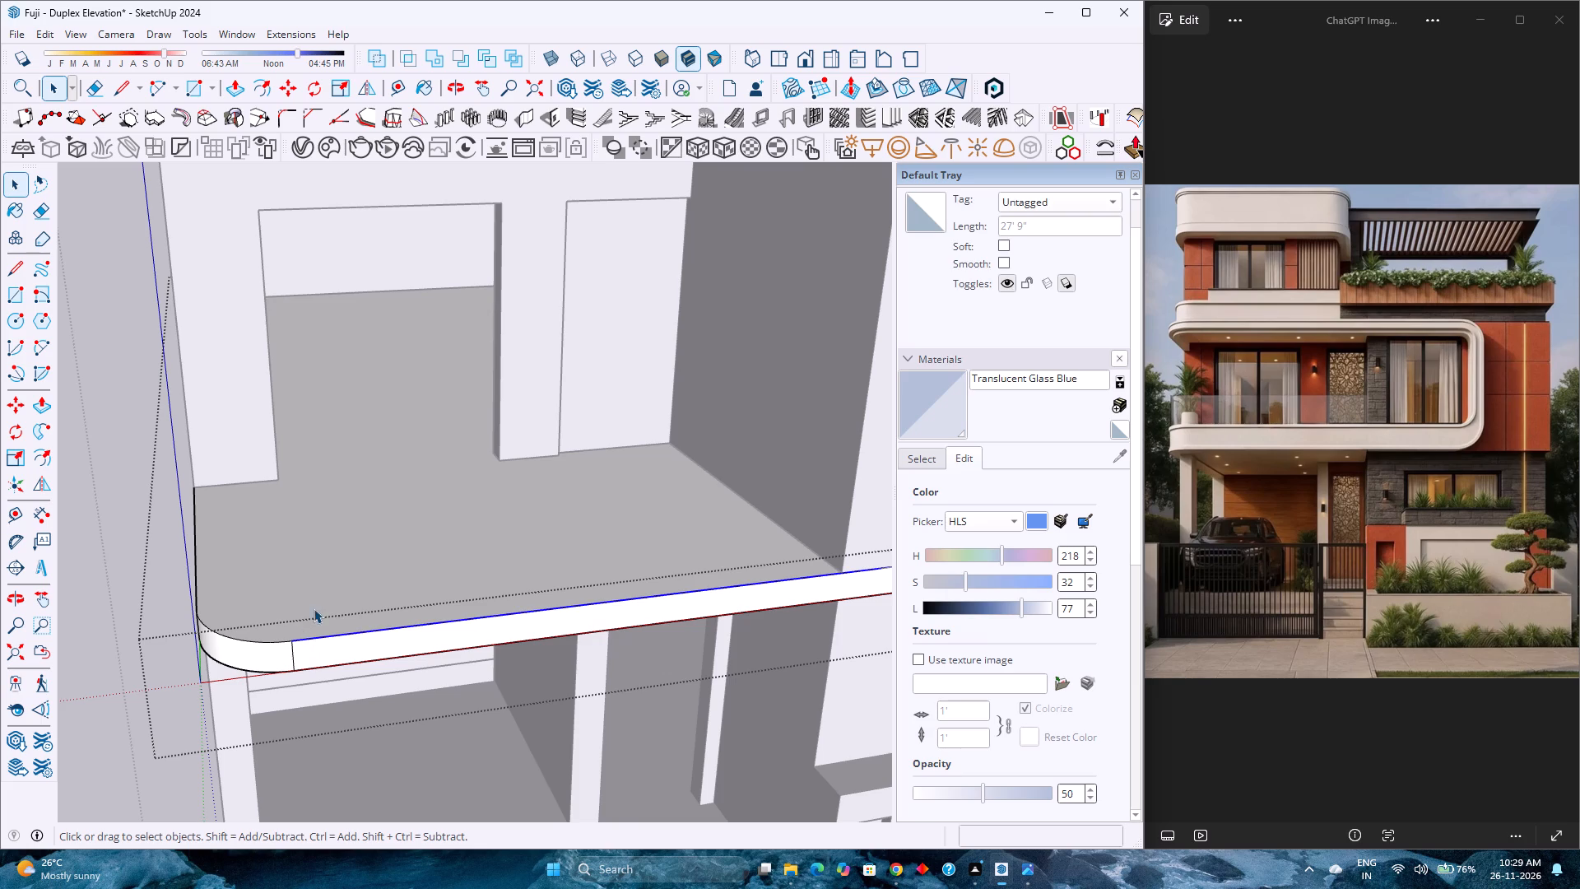
{"action": "left_click", "coordinate": [253, 640], "text": "ctrl"}
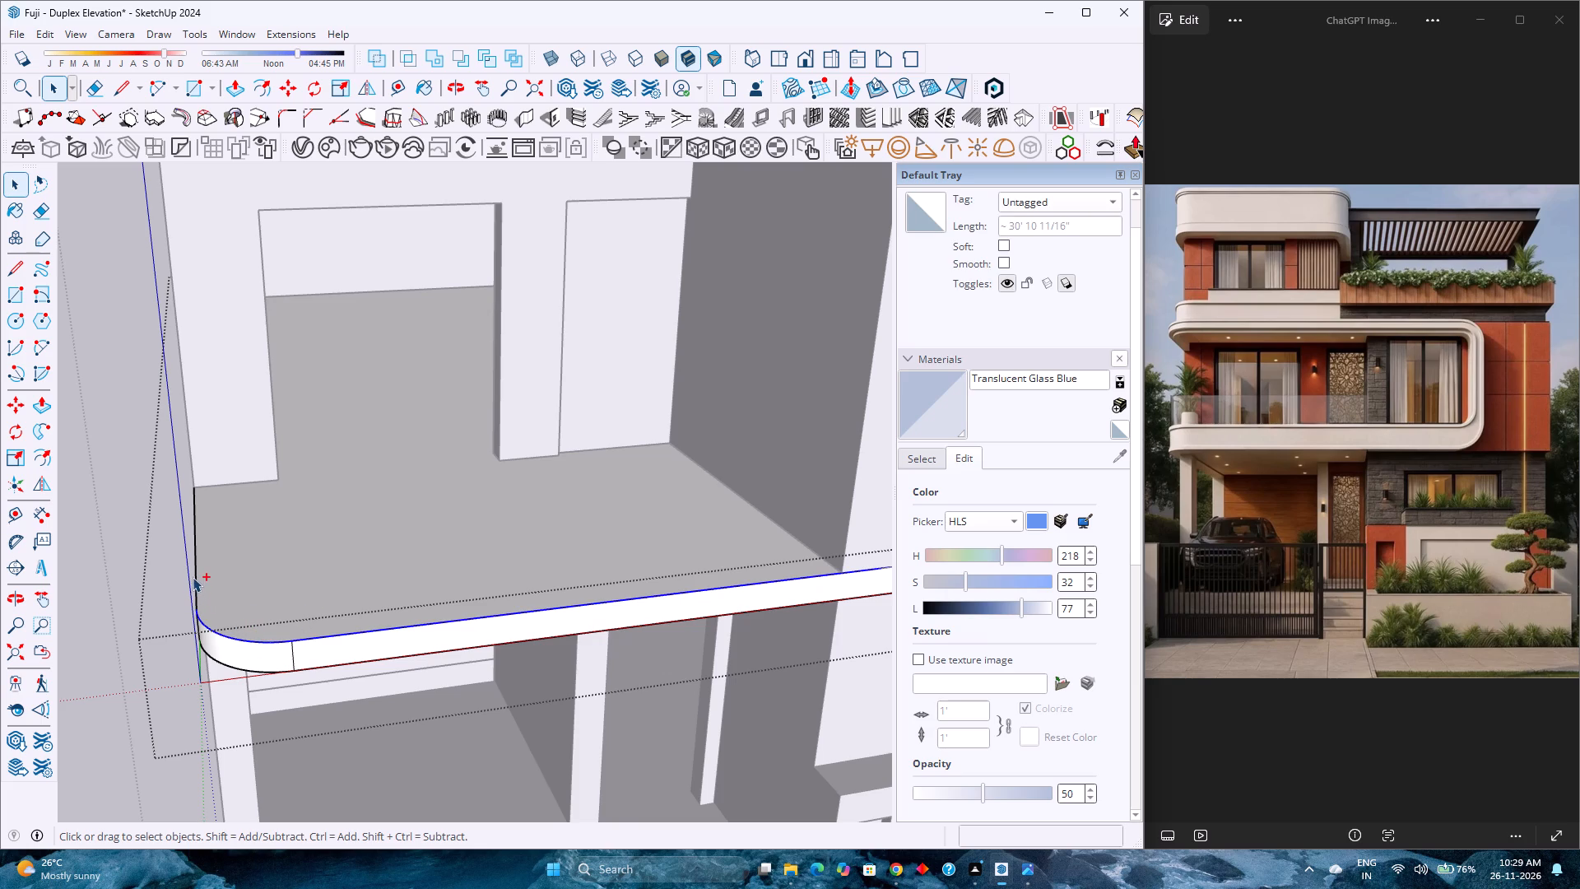
{"action": "left_click", "coordinate": [197, 573], "text": "ctrl"}
{"action": "scroll", "coordinate": [221, 589], "scroll_direction": "down", "scroll_amount": 7}
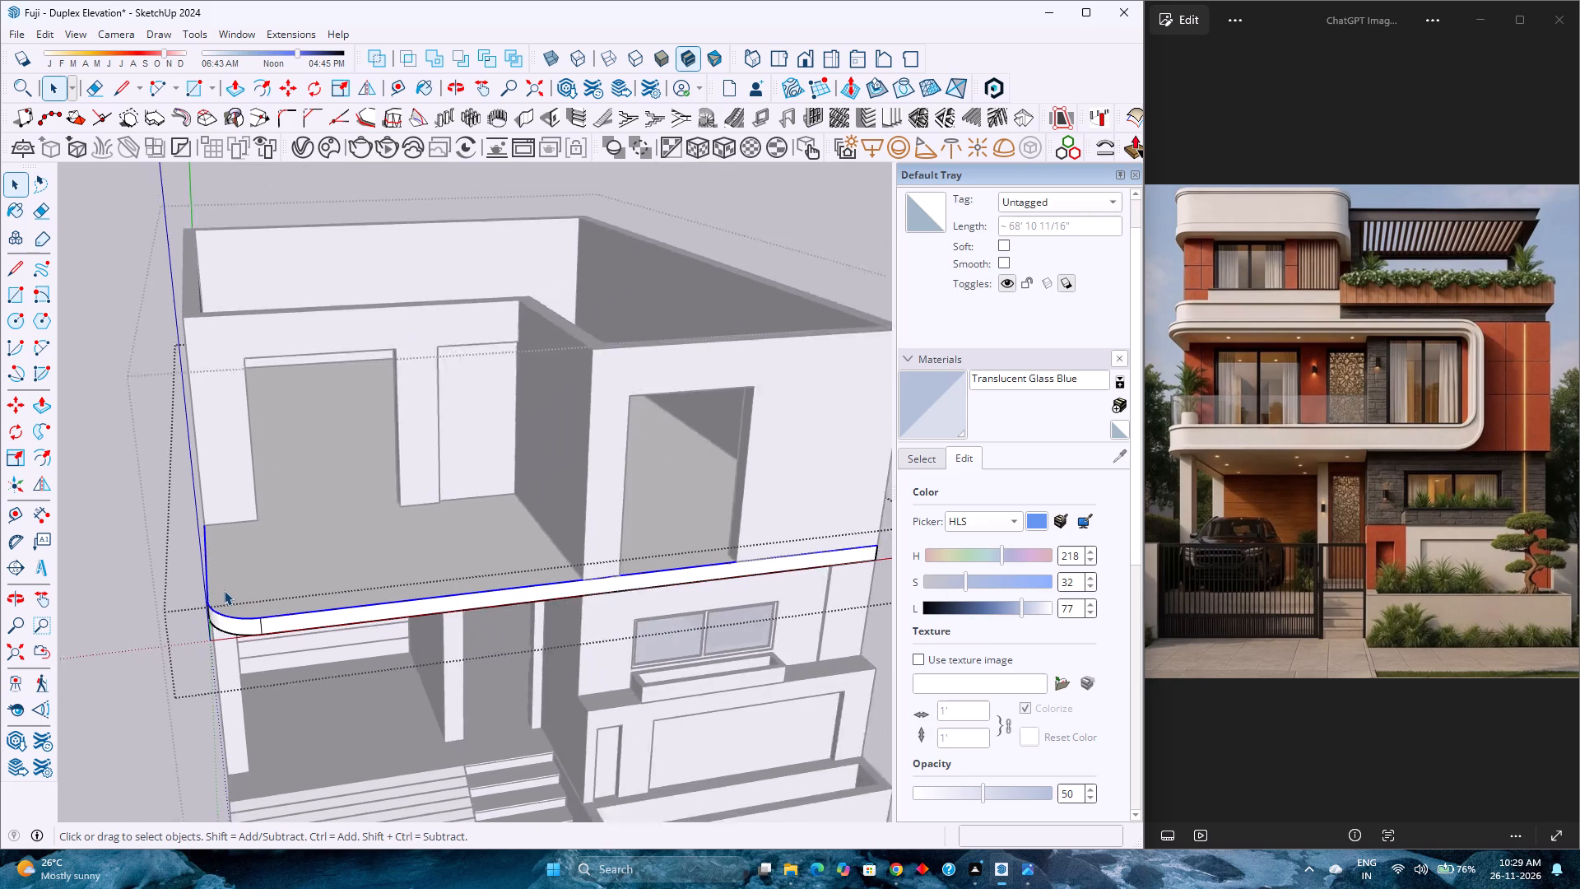
{"action": "scroll", "coordinate": [224, 590], "scroll_direction": "down", "scroll_amount": 2}
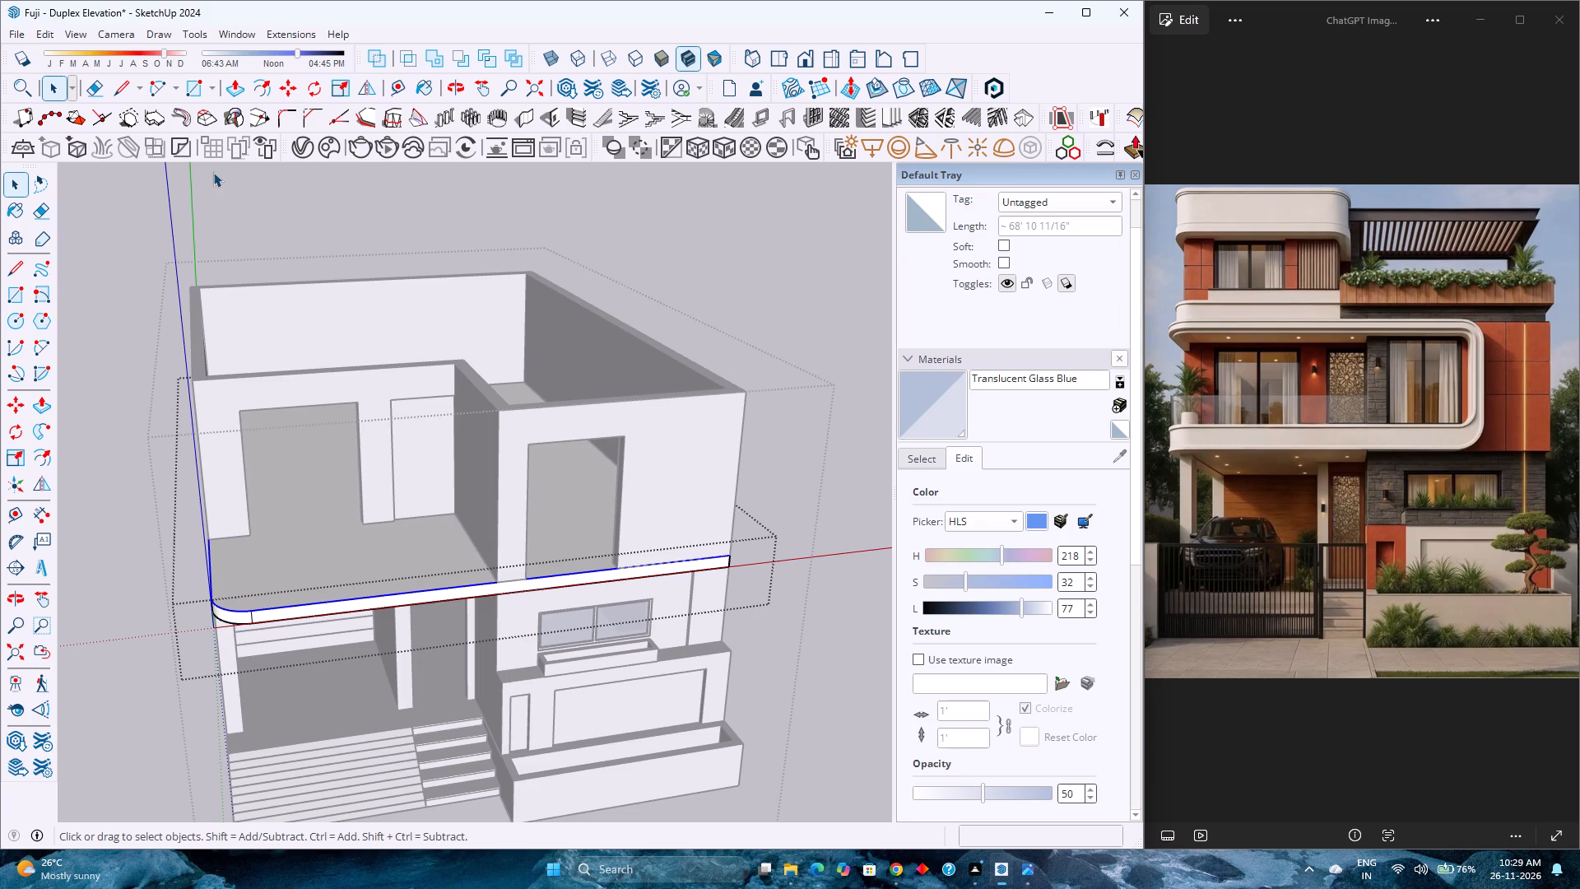
{"action": "left_click", "coordinate": [265, 81]}
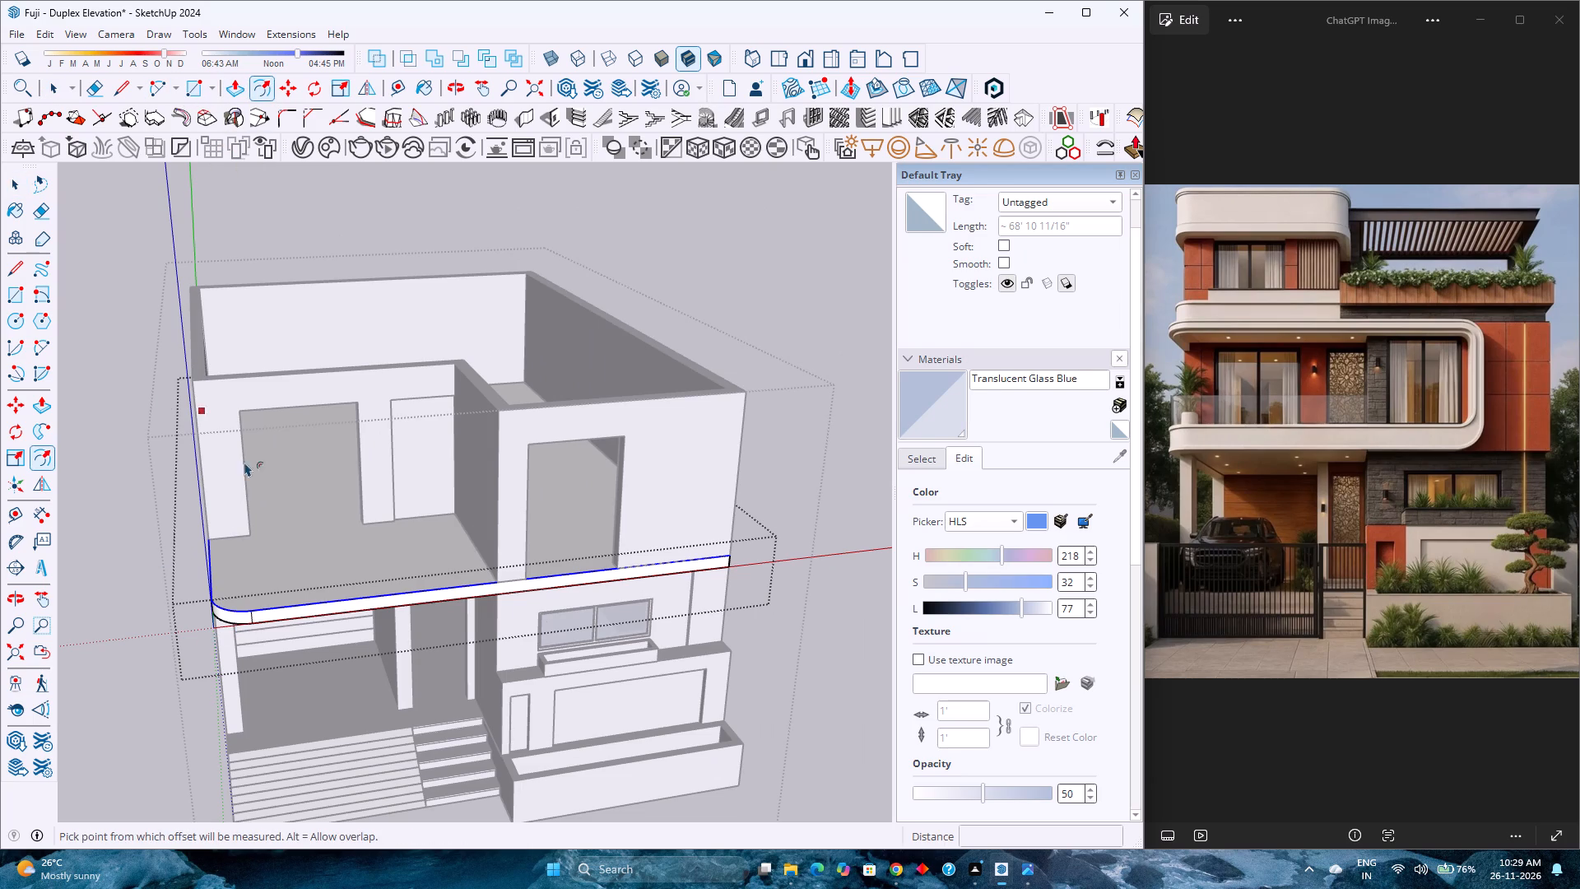
{"action": "left_click", "coordinate": [338, 602]}
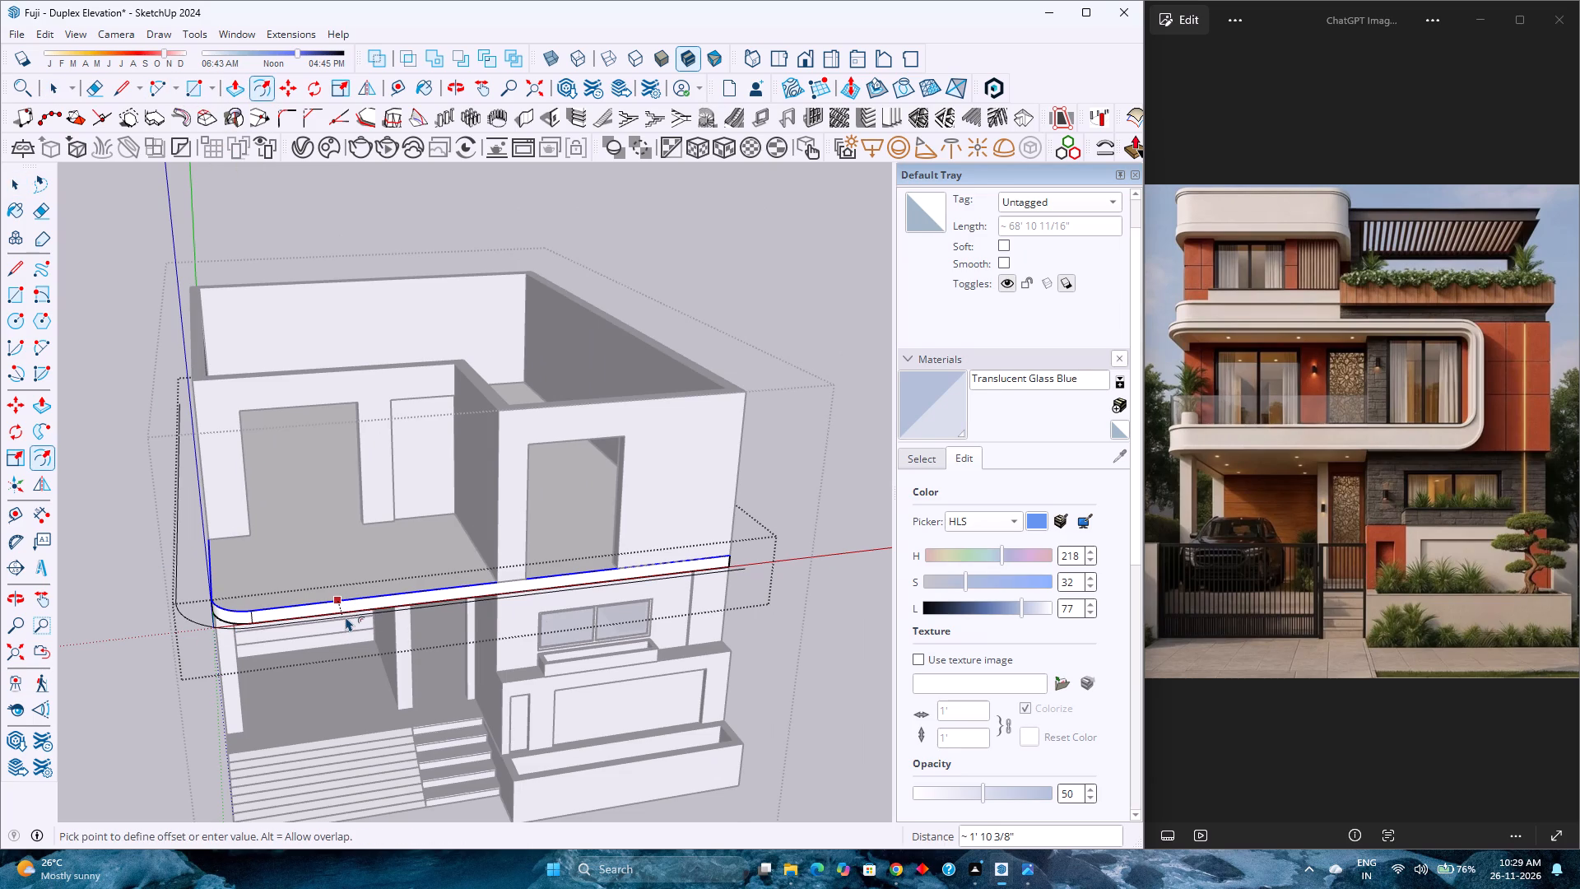
{"action": "scroll", "coordinate": [346, 617], "scroll_direction": "up", "scroll_amount": 2}
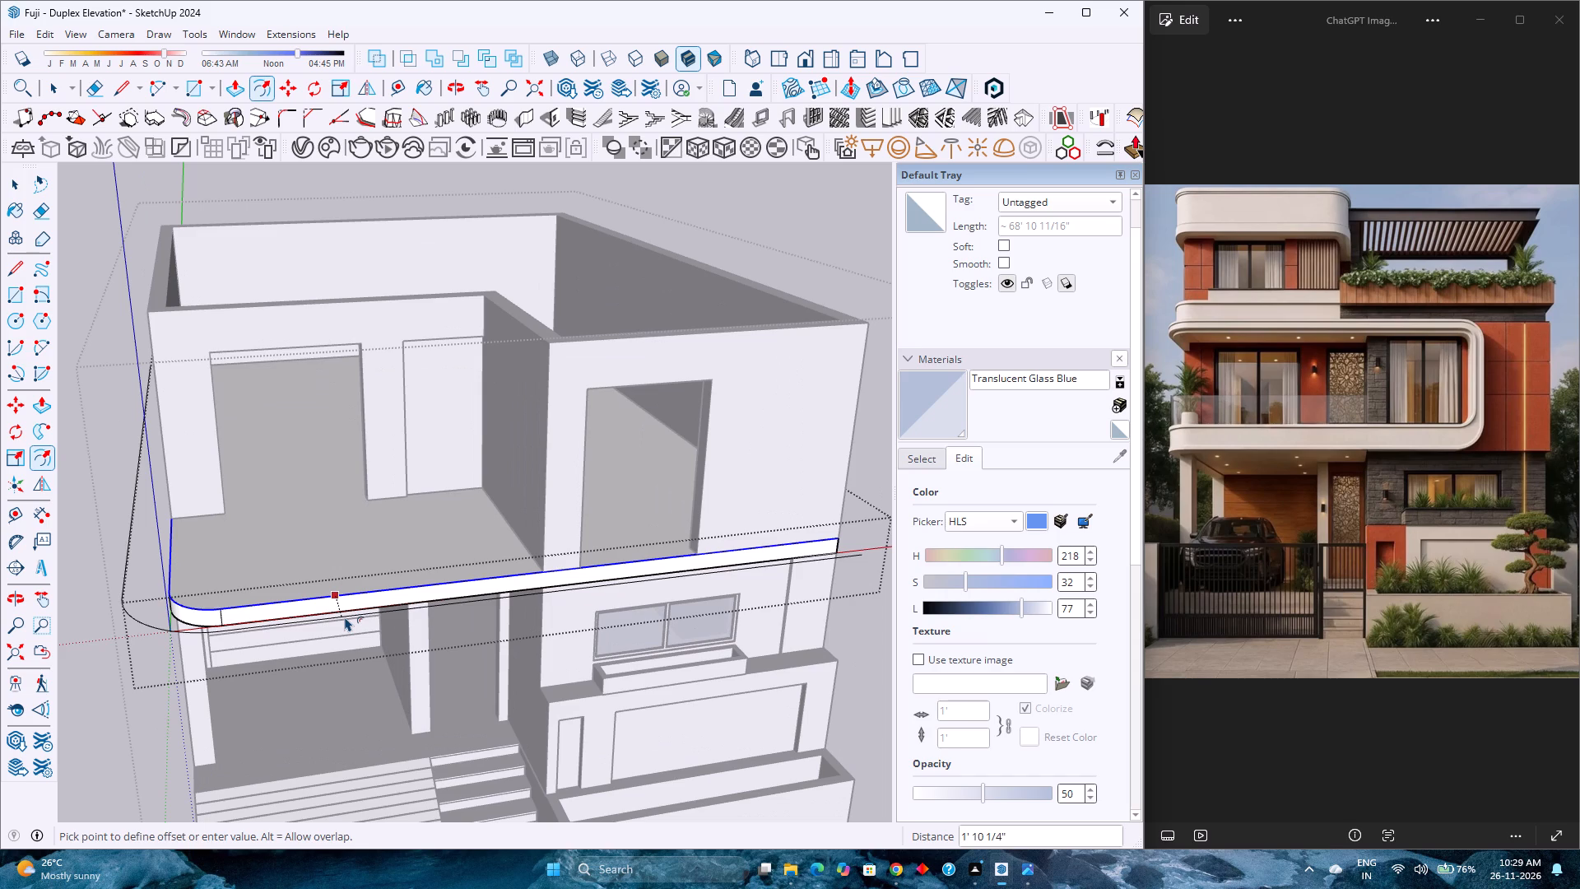
{"action": "type", "text": "1'"}
{"action": "key", "text": "Return"}
{"action": "key", "text": "space"}
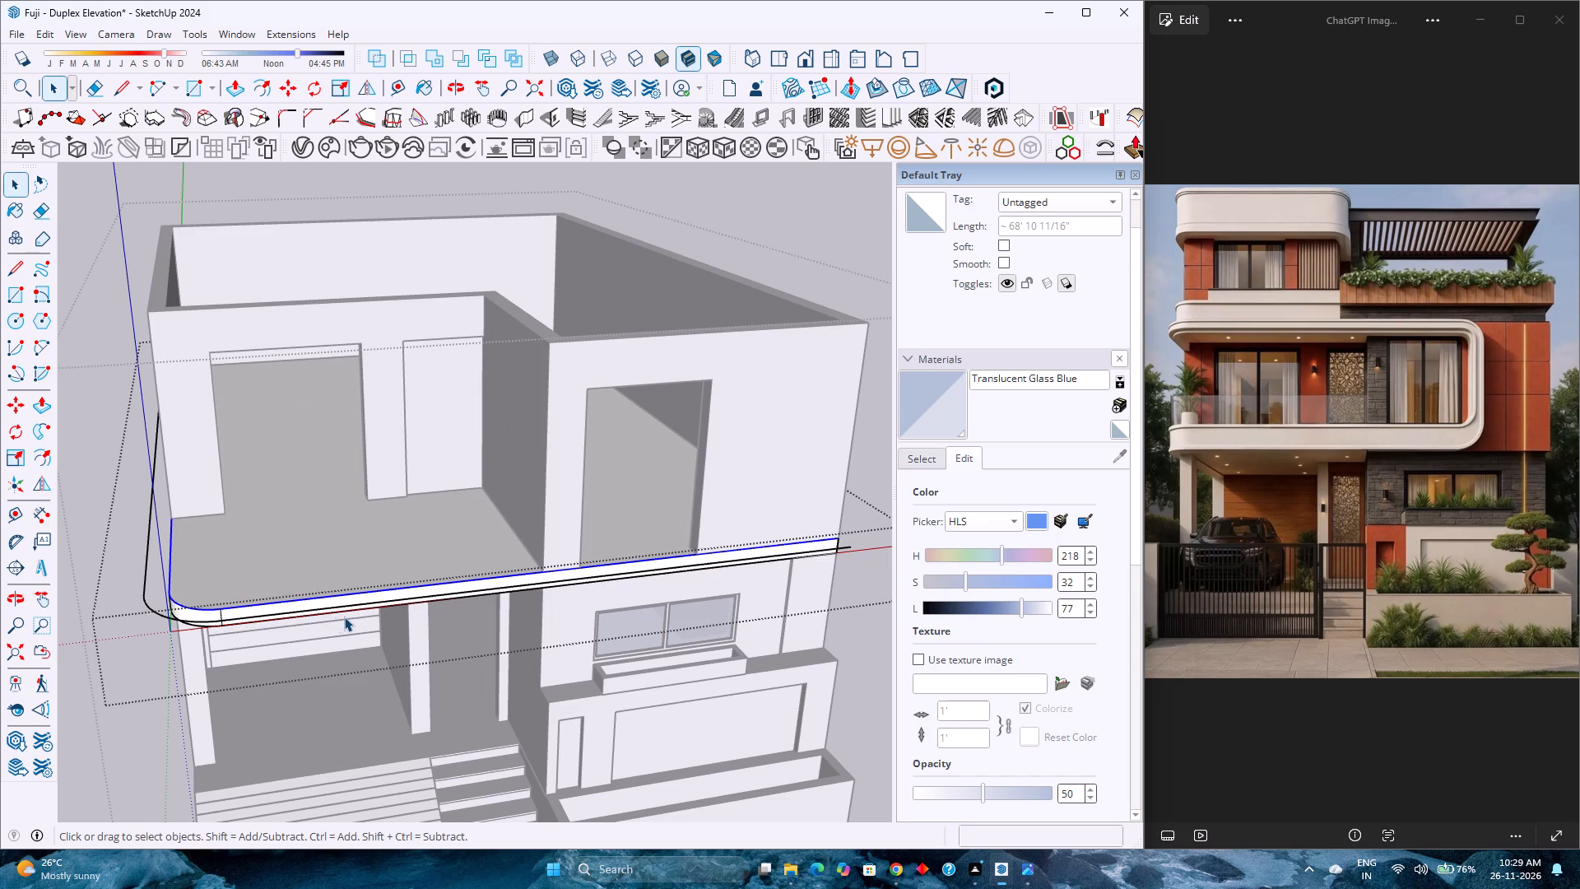
Copy the slab's top edge lines and their offset outline 38' along the red axis, clear of the house.
{"action": "scroll", "coordinate": [160, 598], "scroll_direction": "up", "scroll_amount": 1}
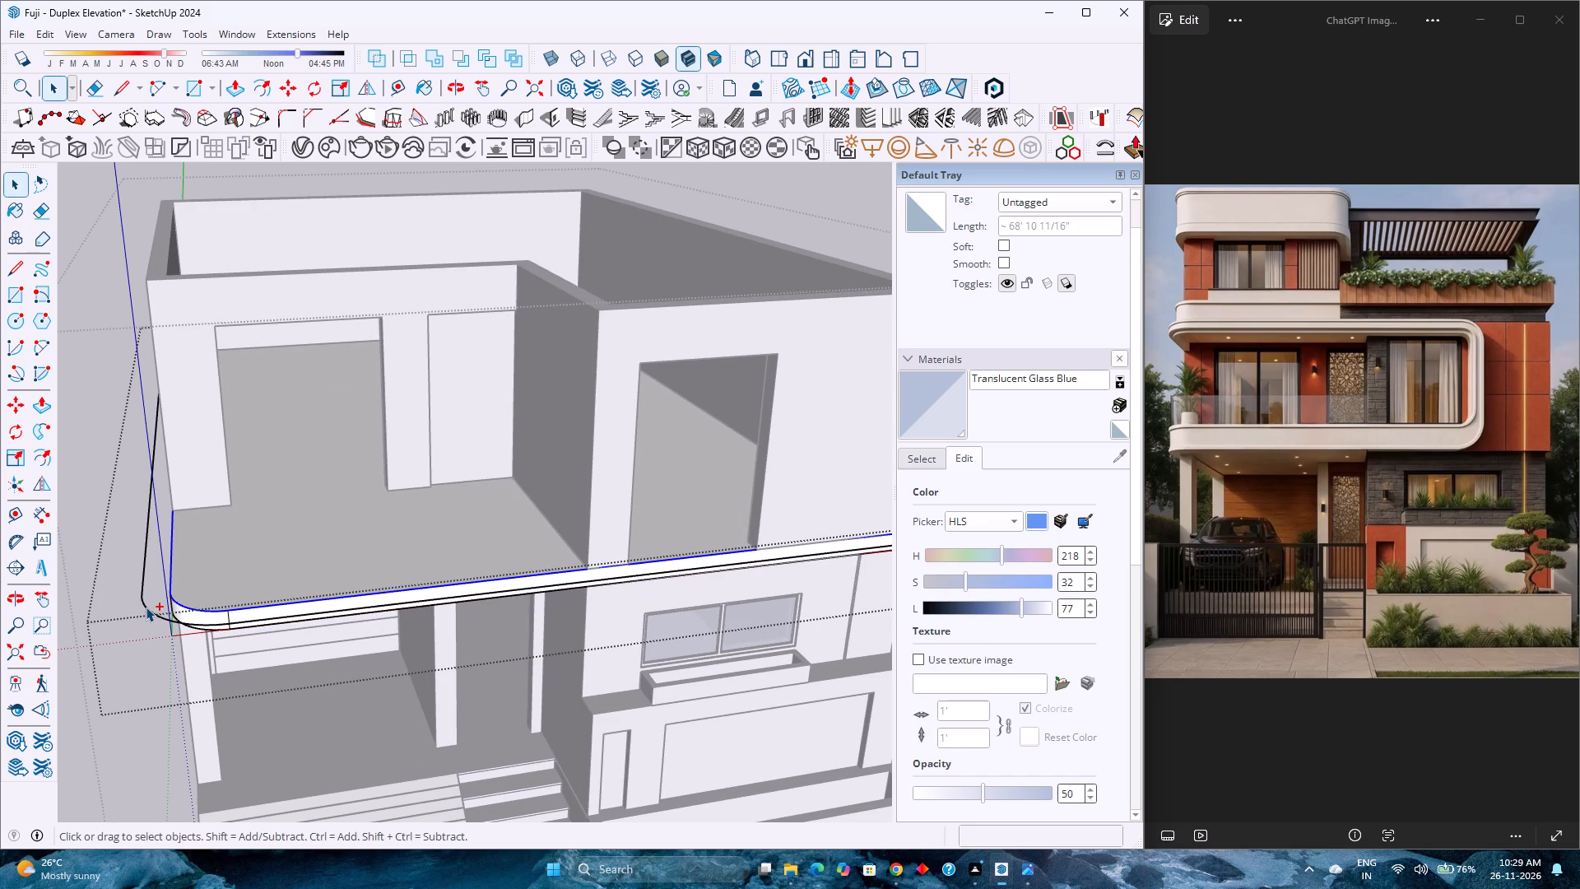
{"action": "triple_click", "coordinate": [146, 607], "text": "ctrl"}
{"action": "scroll", "coordinate": [146, 610], "scroll_direction": "down", "scroll_amount": 10}
{"action": "key", "text": "m"}
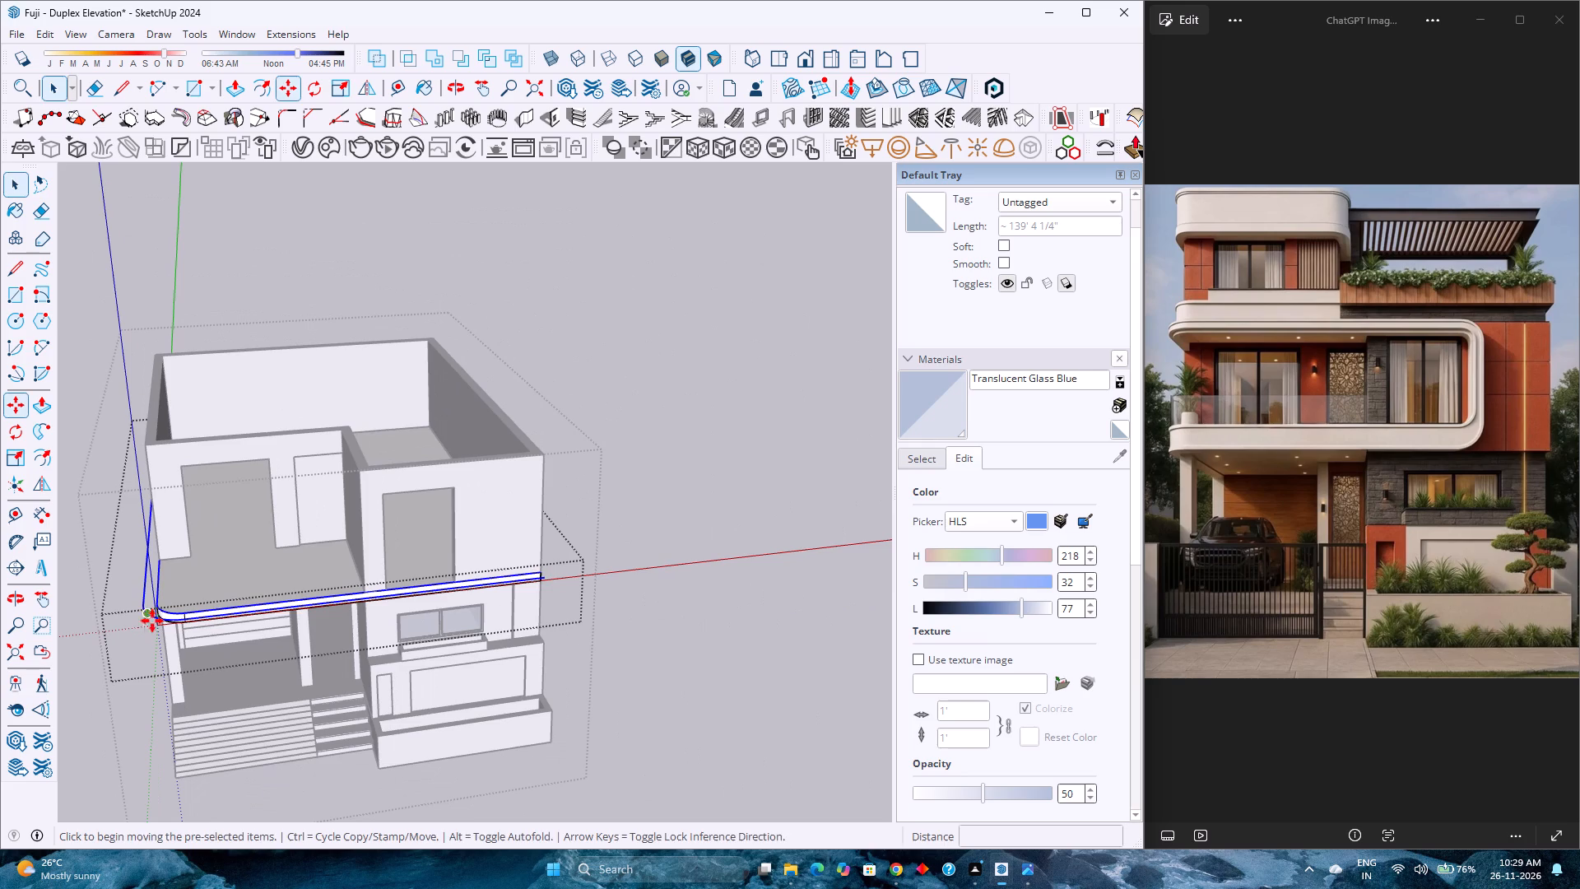
{"action": "scroll", "coordinate": [570, 559], "scroll_direction": "up", "scroll_amount": 12}
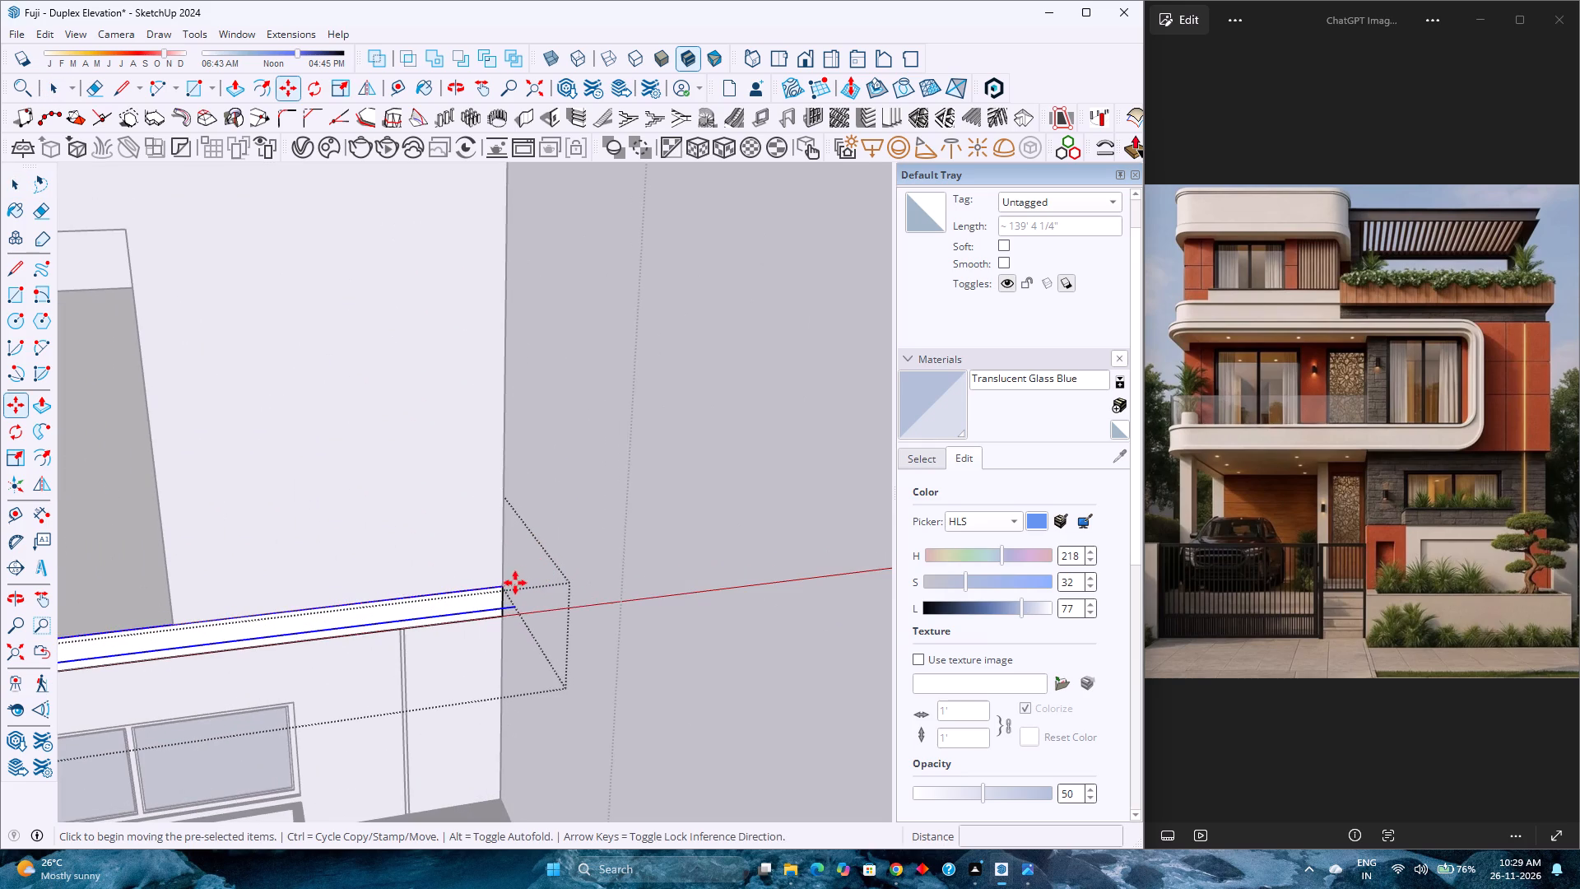
{"action": "left_click", "coordinate": [505, 587]}
{"action": "scroll", "coordinate": [523, 587], "scroll_direction": "down", "scroll_amount": 13}
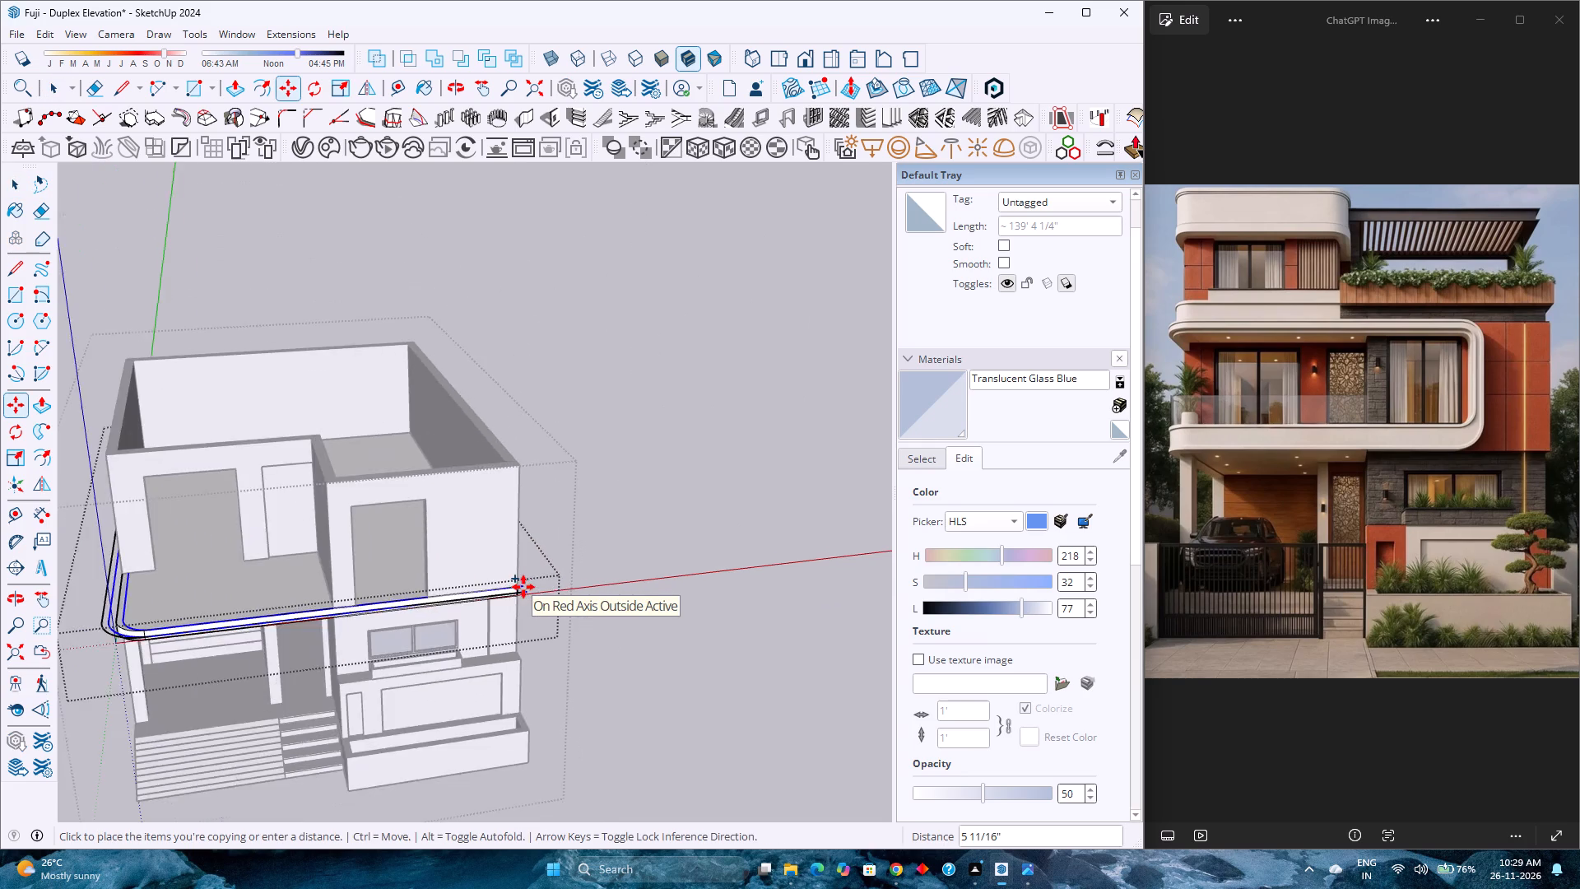
{"action": "scroll", "coordinate": [523, 587], "scroll_direction": "down", "scroll_amount": 6}
{"action": "middle_click_drag", "start_coordinate": [569, 576], "coordinate": [558, 579], "text": "shift"}
{"action": "middle_click_drag", "start_coordinate": [545, 584], "coordinate": [277, 646], "text": "shift"}
{"action": "middle_click", "coordinate": [277, 646]}
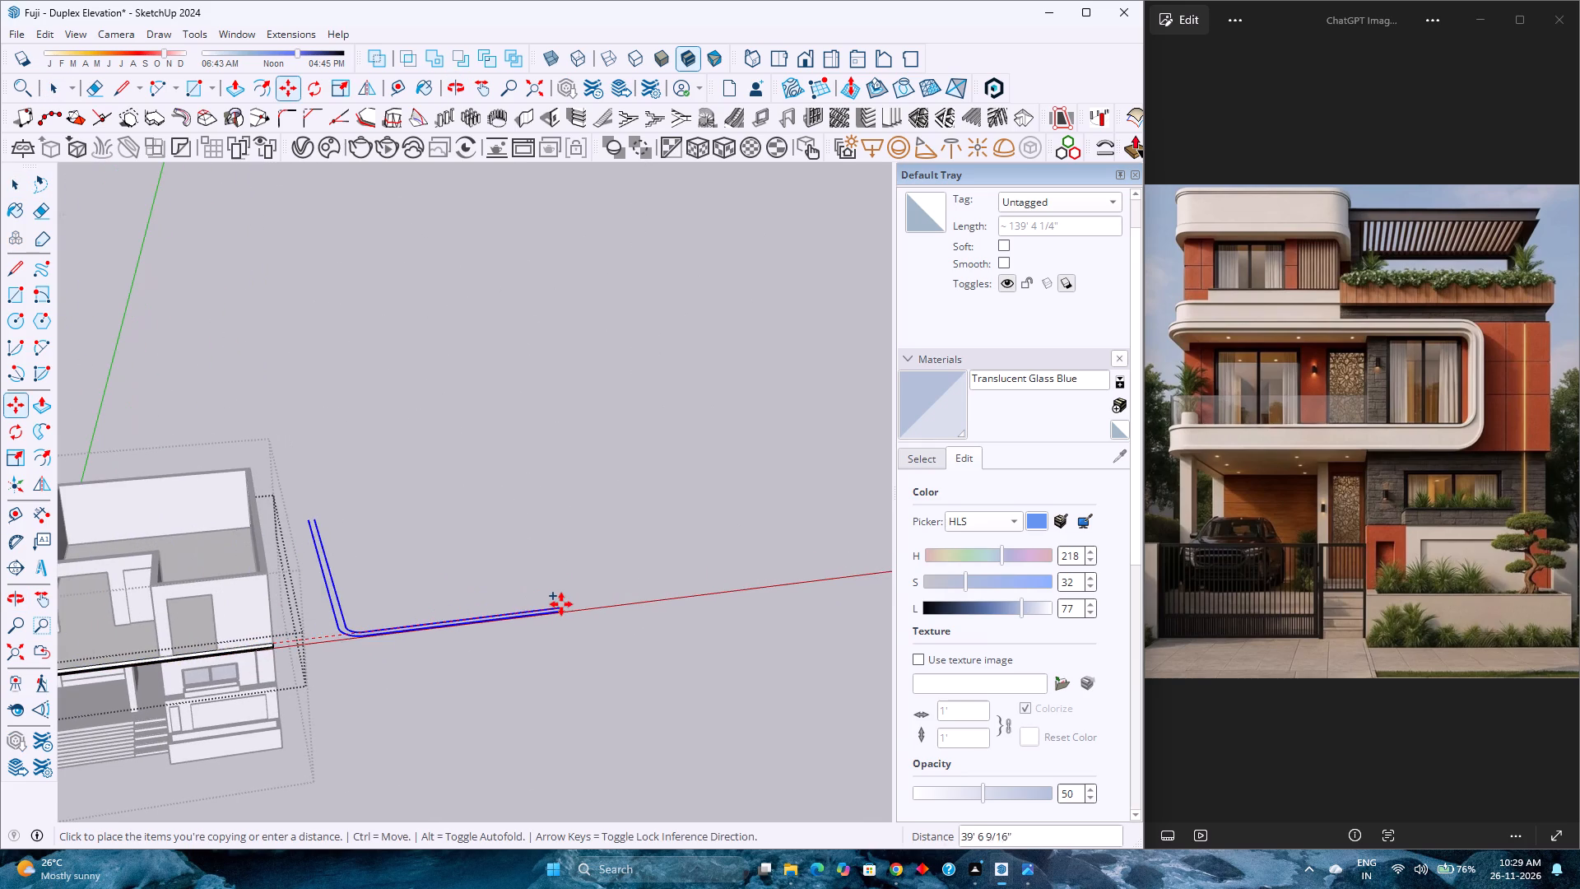
{"action": "scroll", "coordinate": [561, 604], "scroll_direction": "up", "scroll_amount": 2}
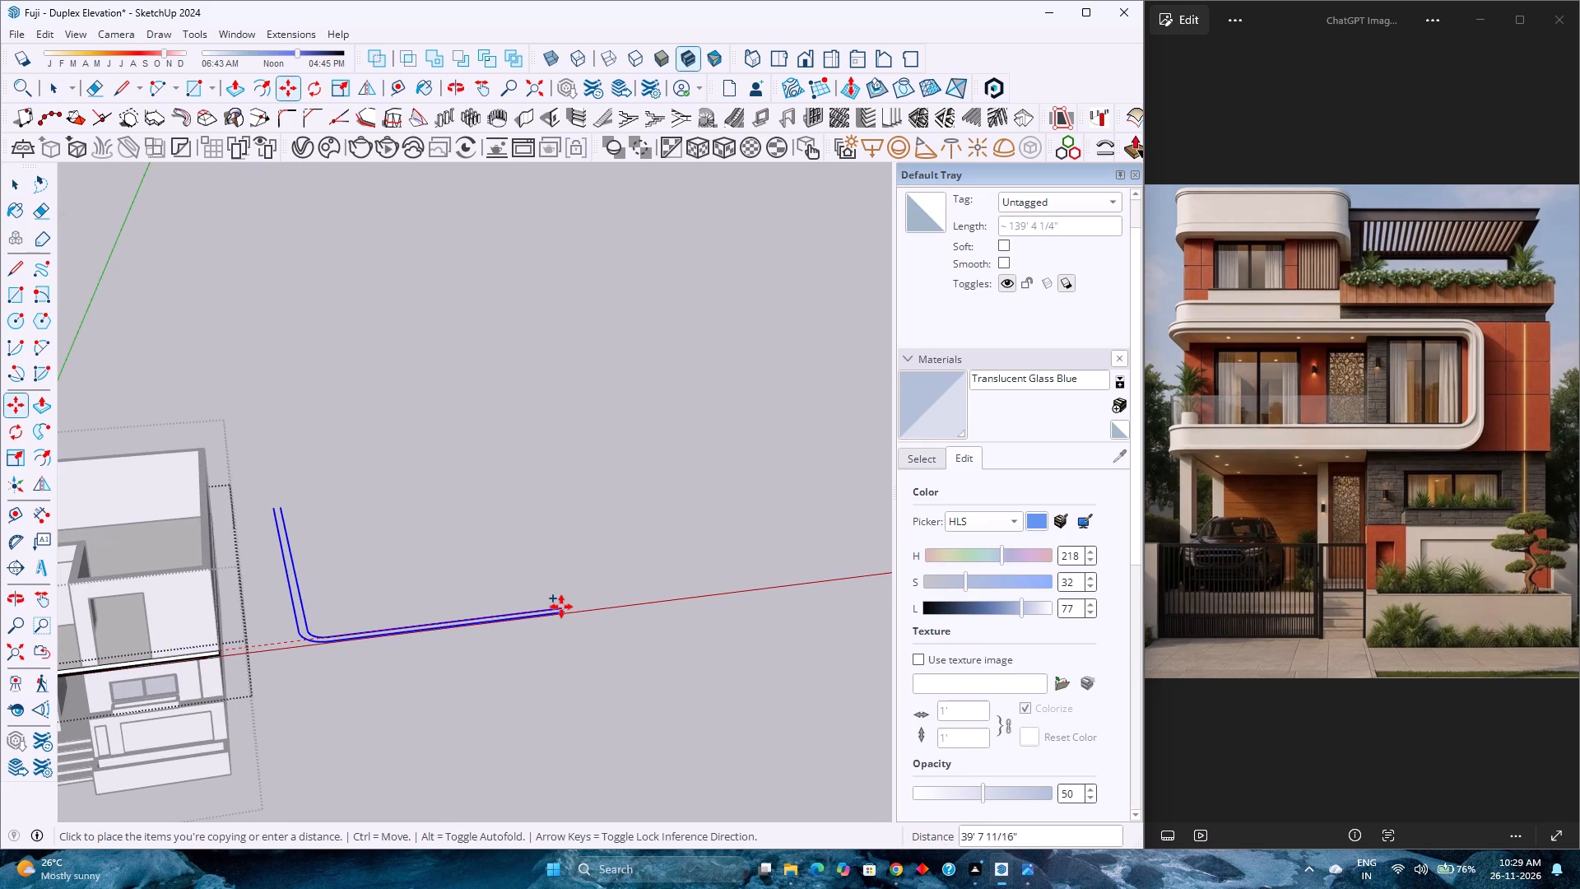
{"action": "key", "text": "Right"}
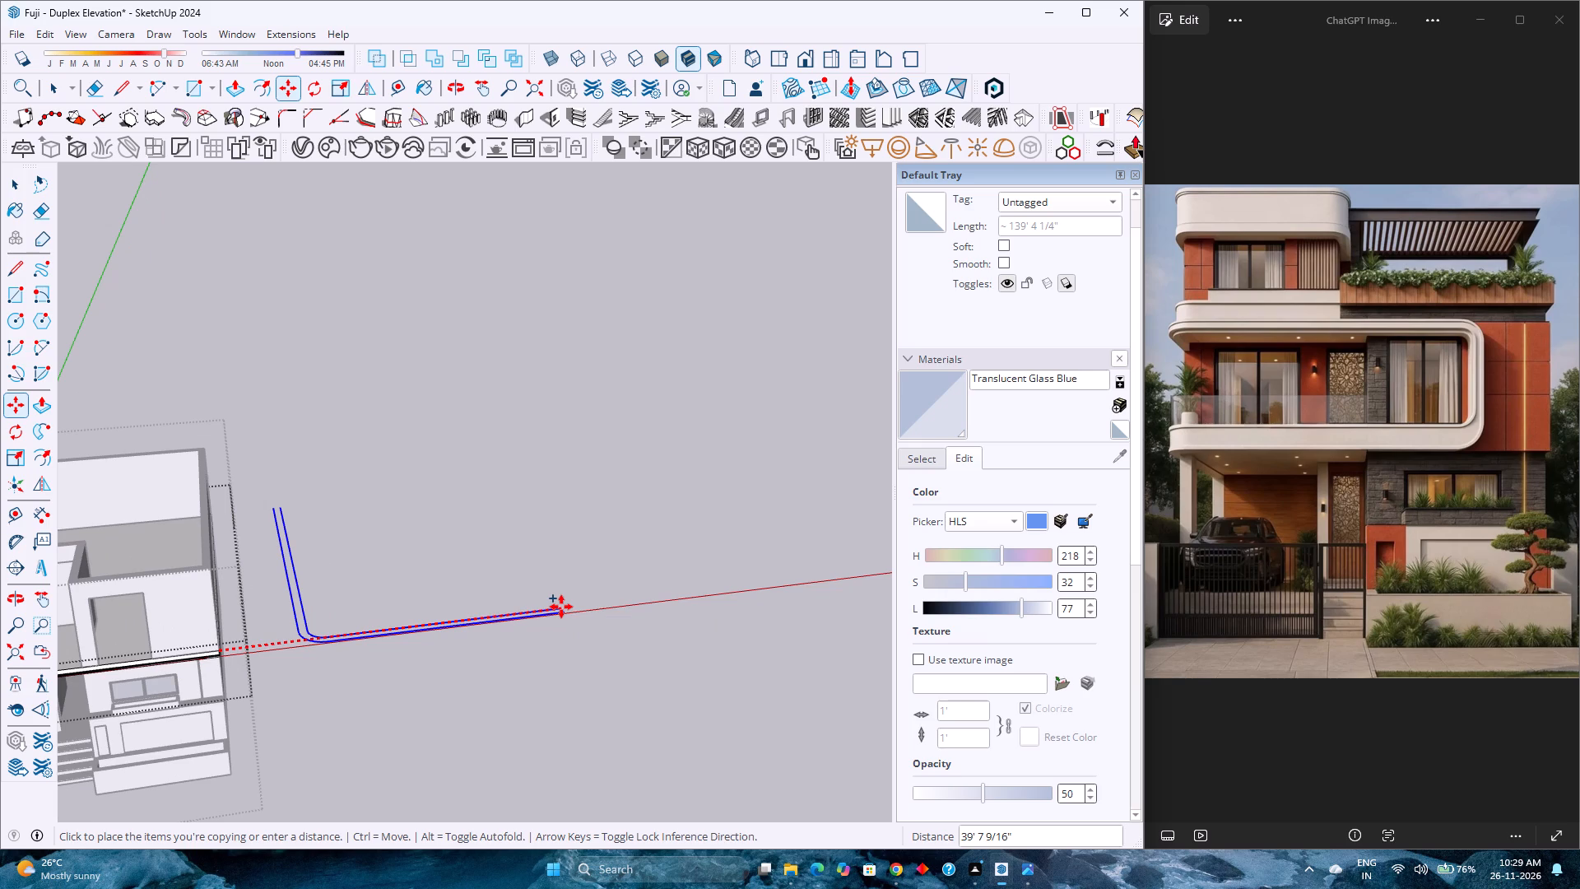
{"action": "type", "text": "38'"}
{"action": "key", "text": "Return"}
{"action": "scroll", "coordinate": [561, 607], "scroll_direction": "up", "scroll_amount": 7}
{"action": "scroll", "coordinate": [563, 582], "scroll_direction": "down", "scroll_amount": 3}
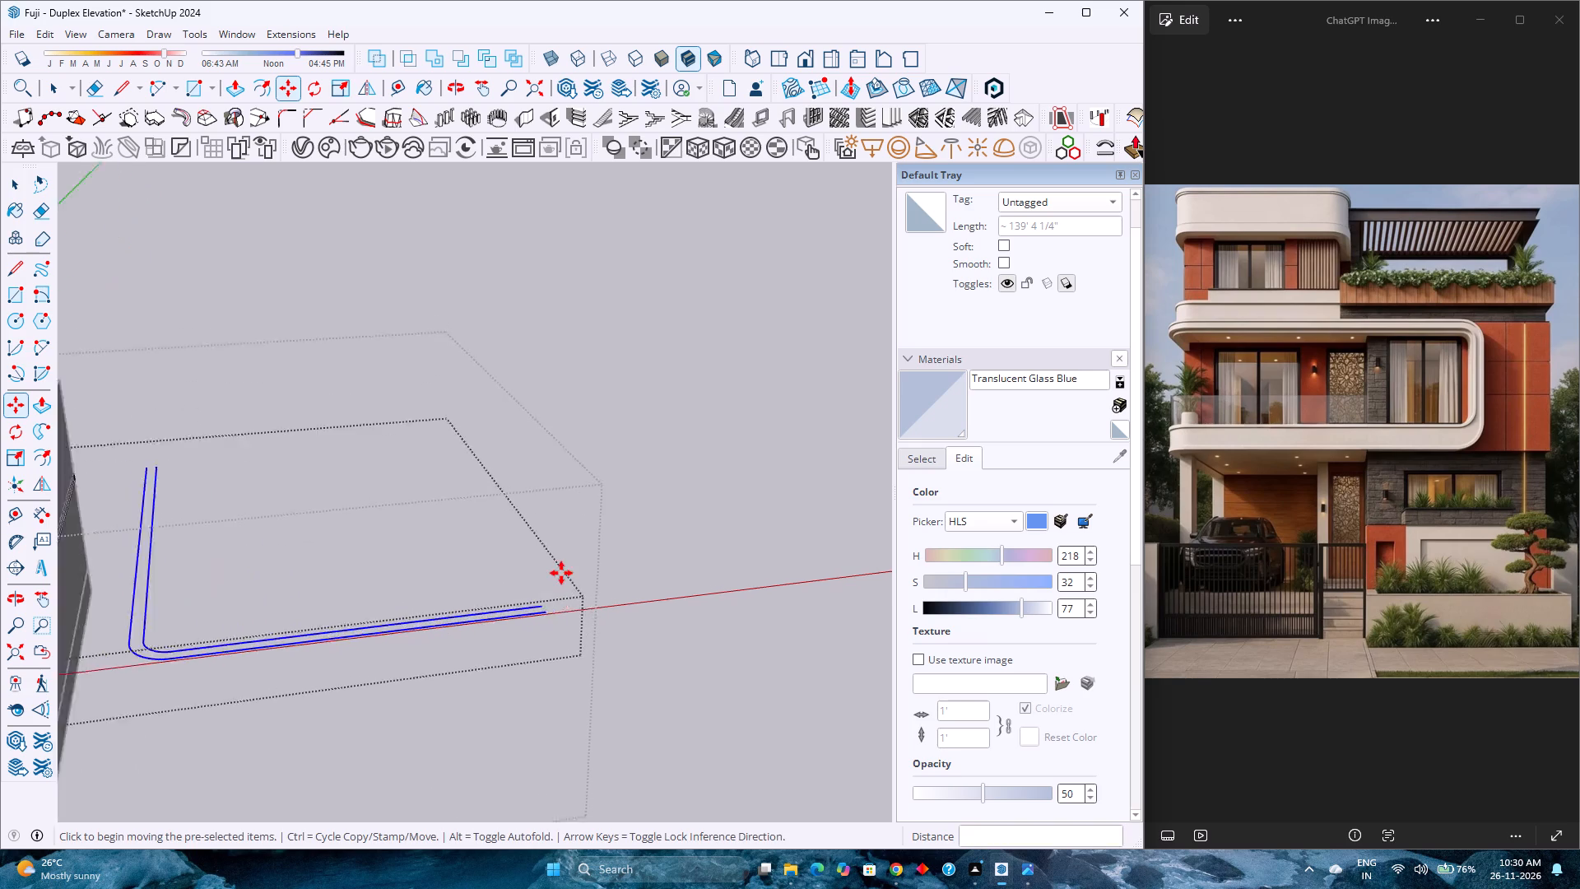
{"action": "scroll", "coordinate": [561, 573], "scroll_direction": "down", "scroll_amount": 9}
{"action": "key", "text": "space"}
Delete the original offset outline around the house's first-floor slab.
{"action": "scroll", "coordinate": [570, 571], "scroll_direction": "down", "scroll_amount": 2}
{"action": "scroll", "coordinate": [105, 639], "scroll_direction": "up", "scroll_amount": 7}
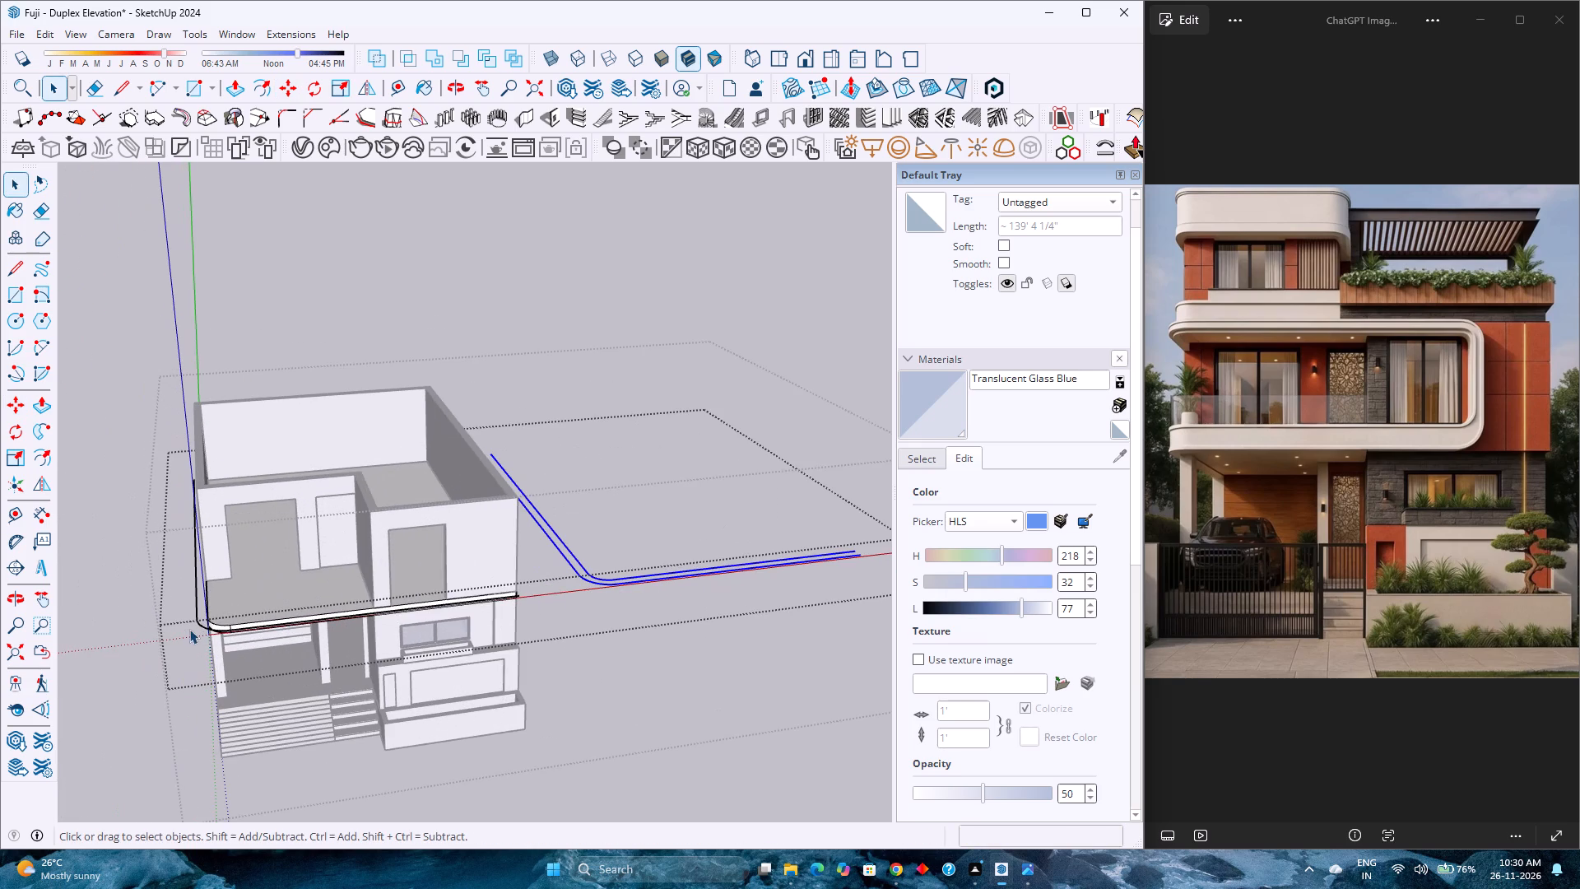
{"action": "left_click", "coordinate": [204, 625]}
{"action": "triple_click", "coordinate": [202, 625]}
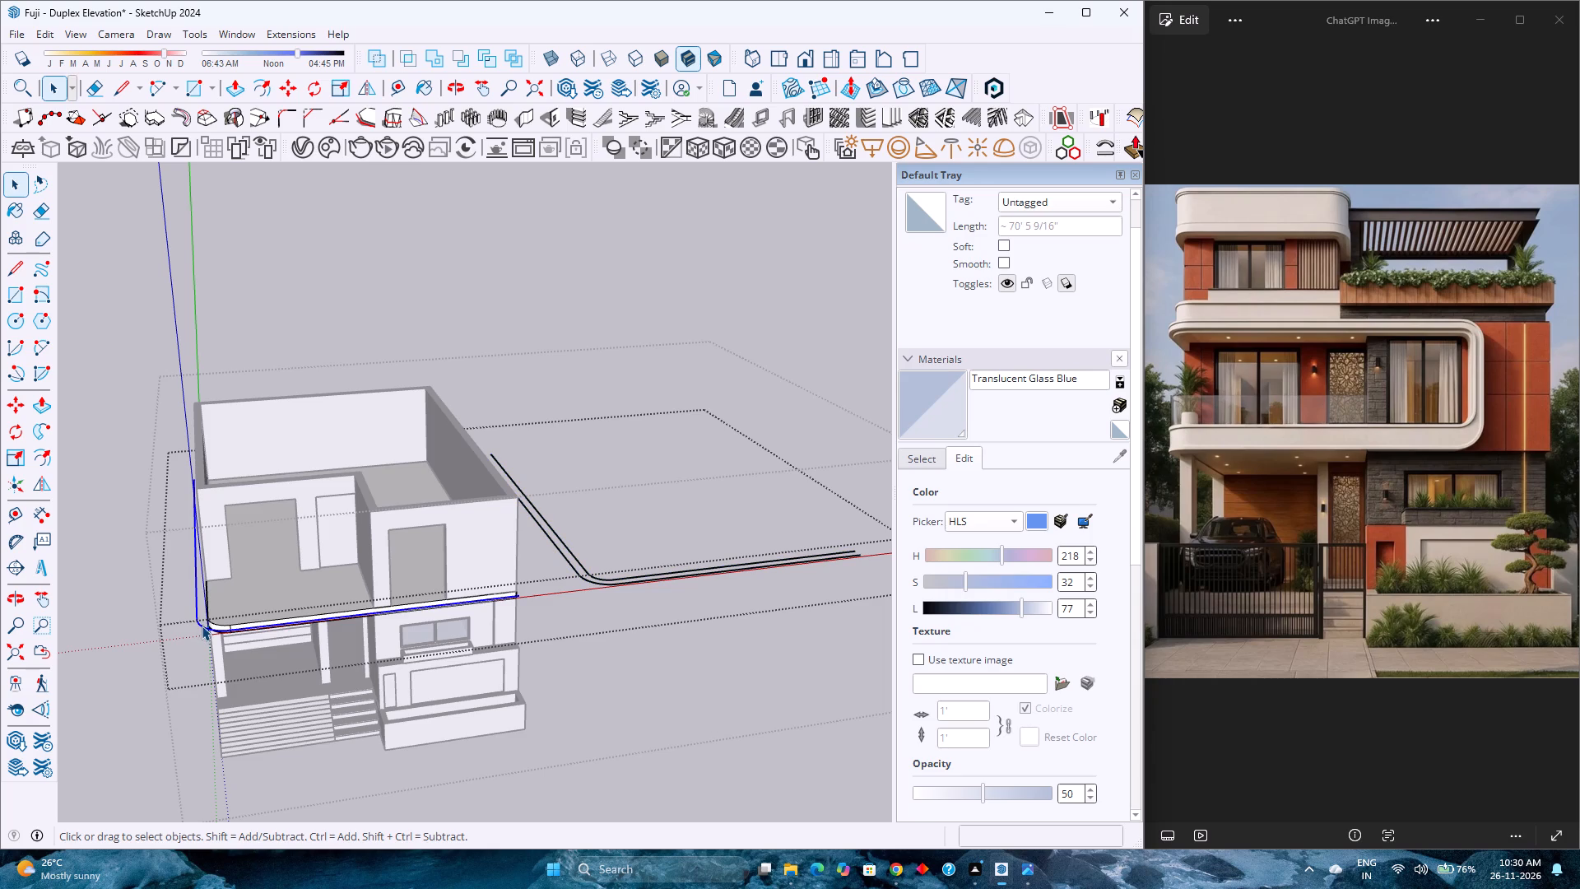
{"action": "key", "text": "Delete"}
Draw 1' lines across both open ends of the copied L-shaped outline to close it into a face.
{"action": "scroll", "coordinate": [576, 583], "scroll_direction": "up", "scroll_amount": 4}
{"action": "middle_click_drag", "start_coordinate": [575, 575], "coordinate": [226, 645], "text": "shift"}
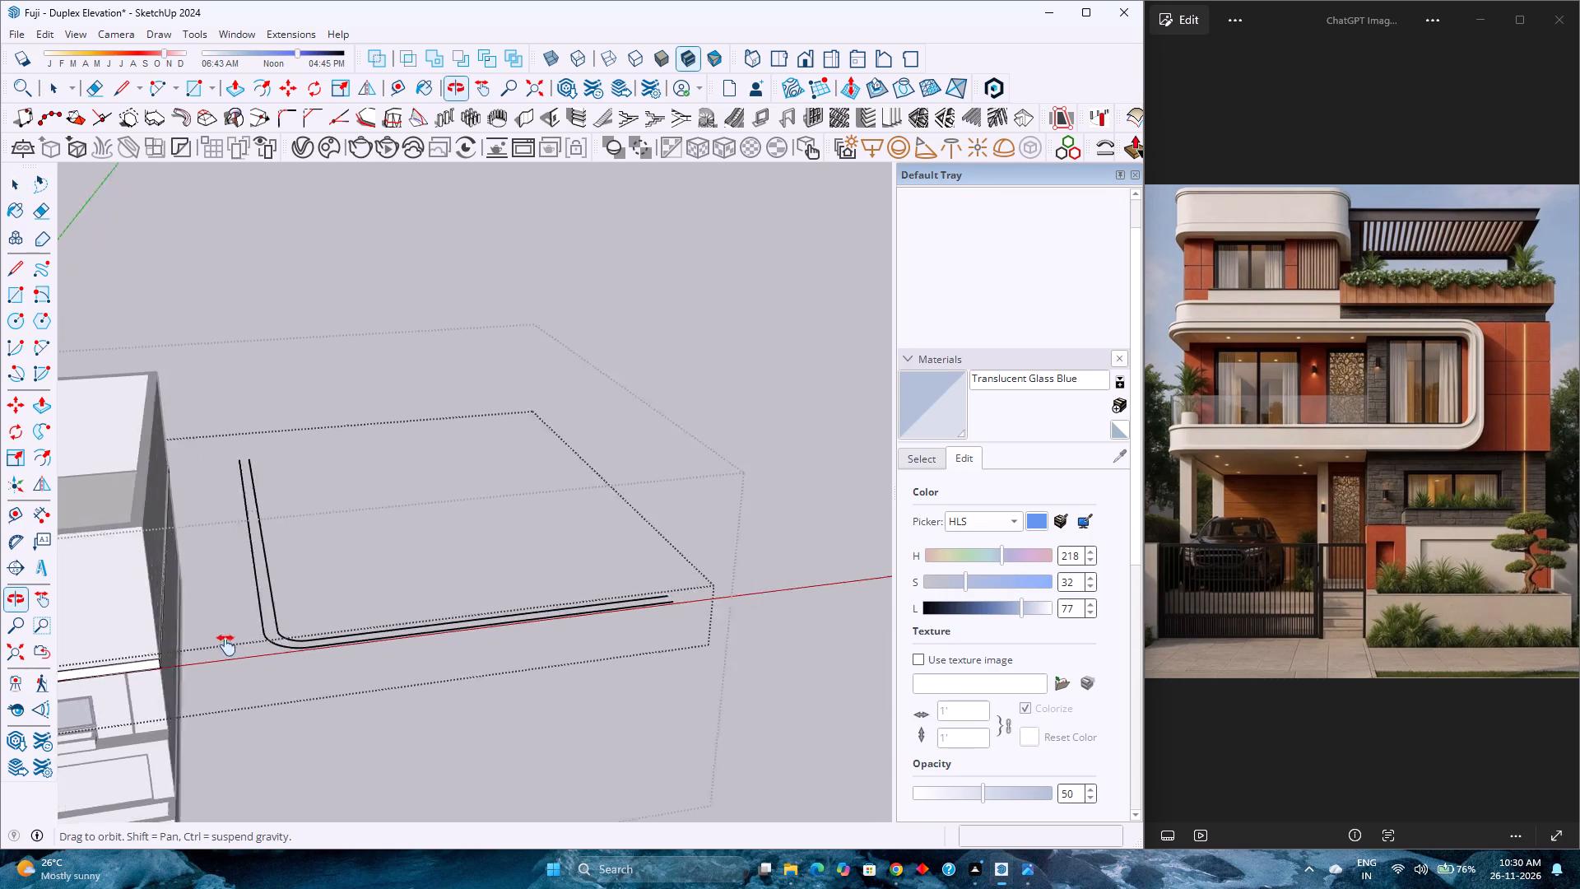
{"action": "middle_click_drag", "start_coordinate": [226, 645], "coordinate": [123, 691], "text": "shift"}
{"action": "middle_click_drag", "start_coordinate": [440, 654], "coordinate": [463, 724]}
{"action": "key", "text": "l"}
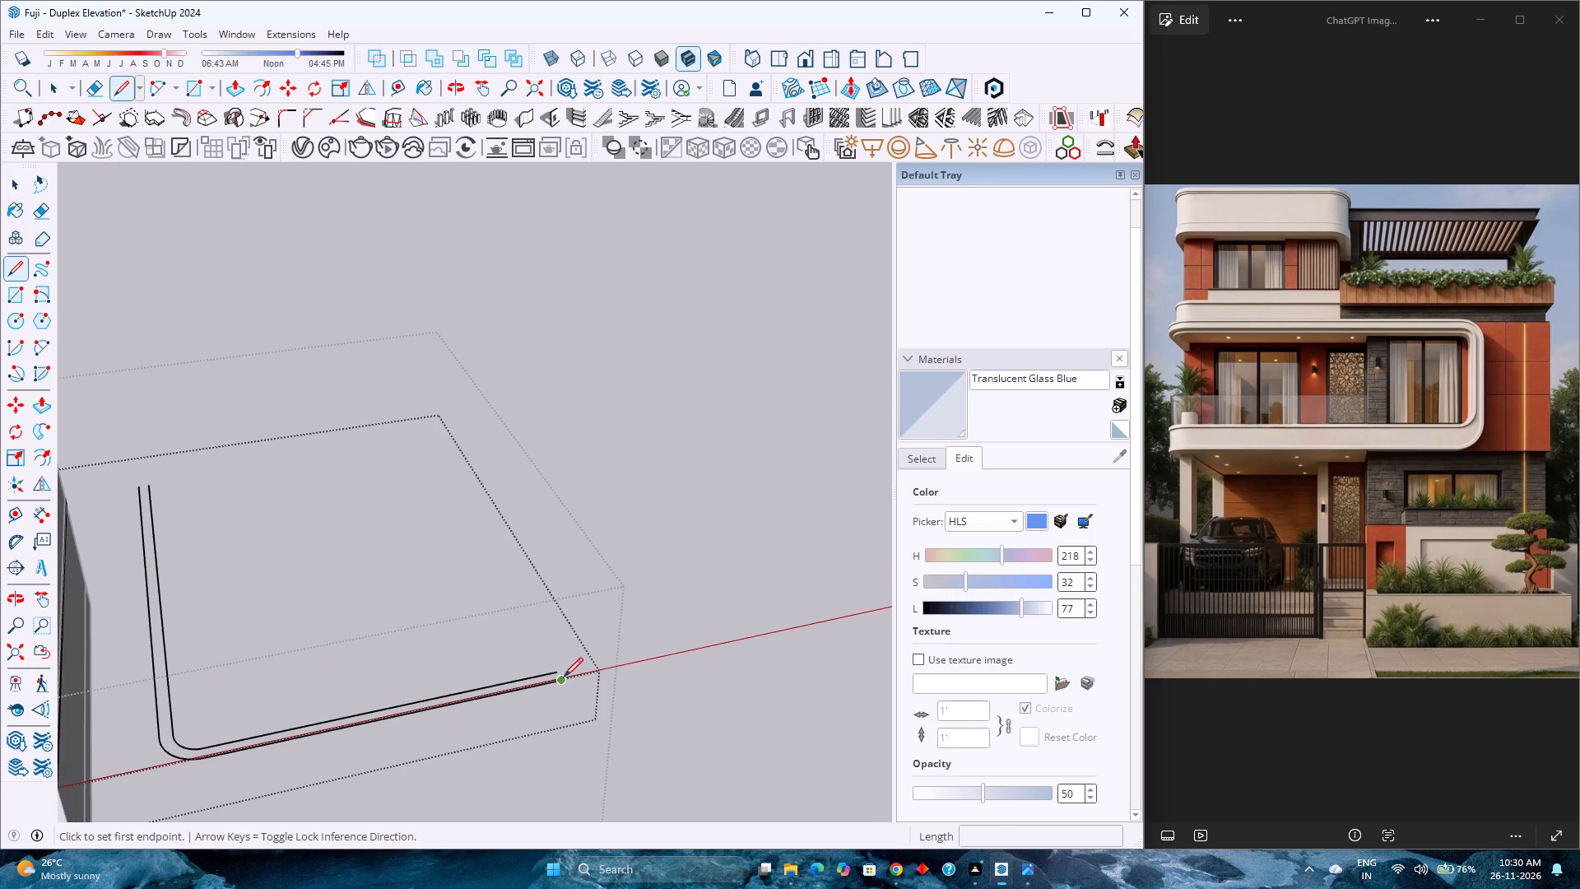
{"action": "scroll", "coordinate": [564, 677], "scroll_direction": "up", "scroll_amount": 8}
{"action": "left_click", "coordinate": [555, 682]}
{"action": "left_click", "coordinate": [551, 664]}
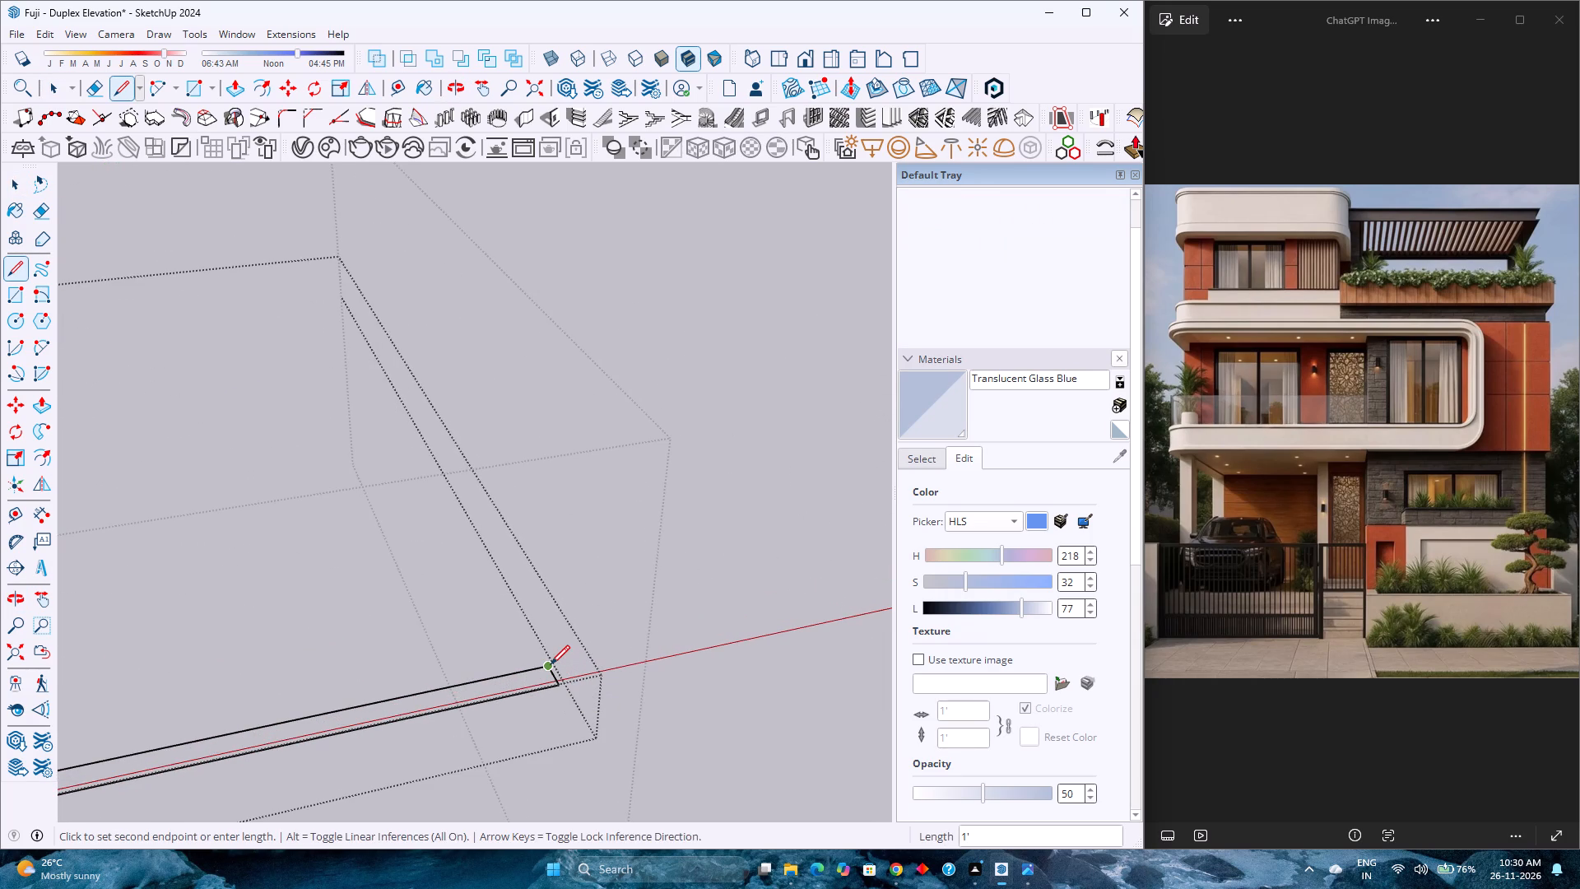
{"action": "scroll", "coordinate": [551, 664], "scroll_direction": "down", "scroll_amount": 8}
{"action": "key", "text": "Escape"}
{"action": "scroll", "coordinate": [351, 608], "scroll_direction": "down", "scroll_amount": 3}
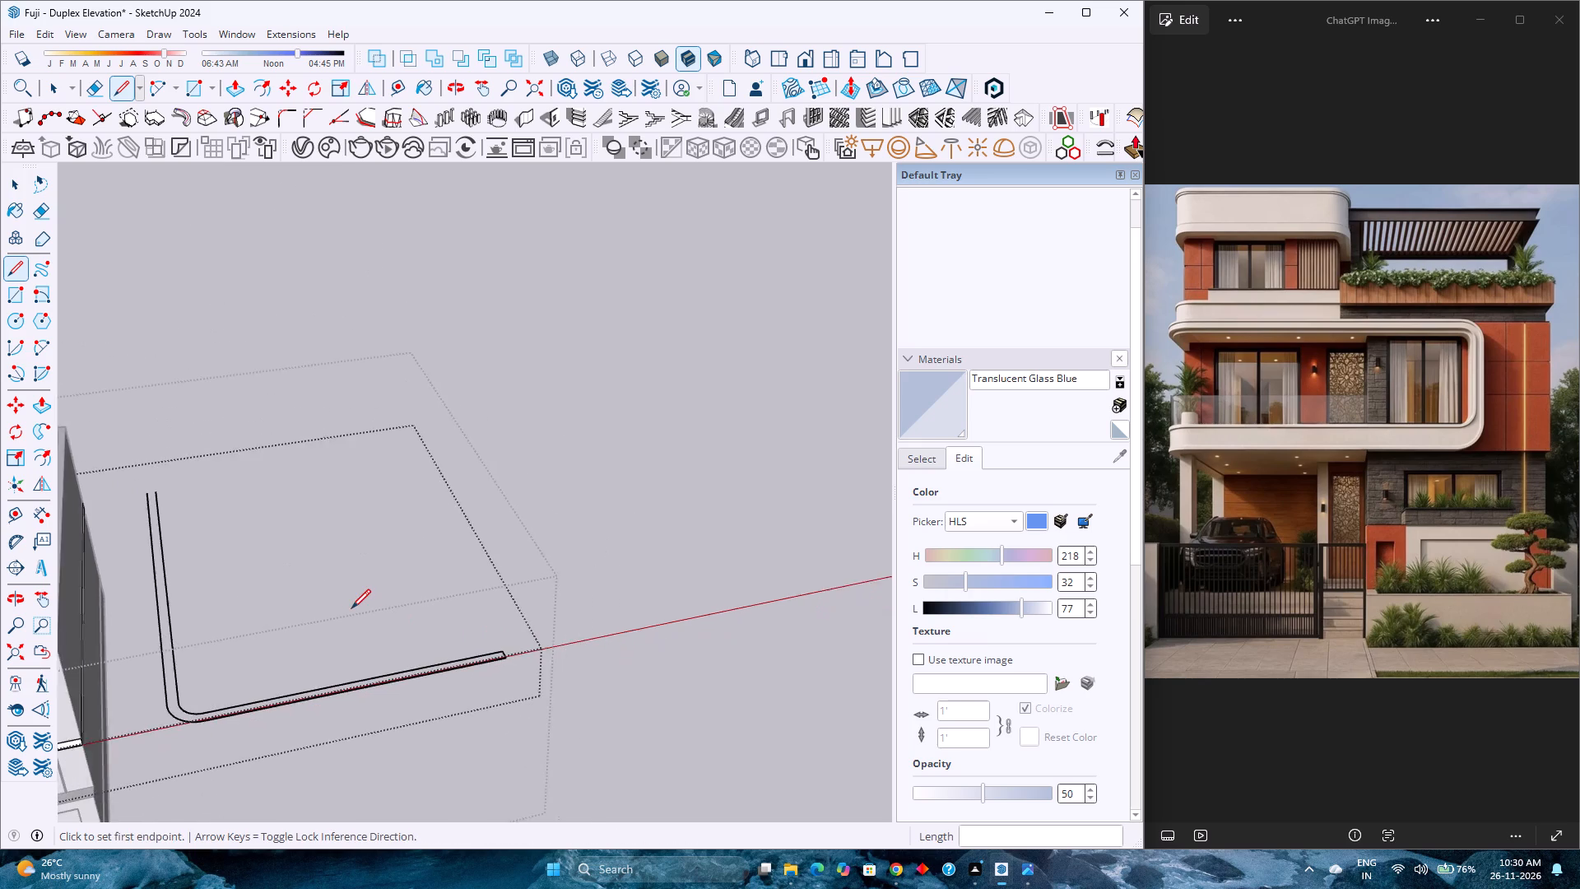
{"action": "middle_click_drag", "start_coordinate": [351, 608], "coordinate": [524, 676], "text": "shift"}
{"action": "scroll", "coordinate": [291, 512], "scroll_direction": "up", "scroll_amount": 4}
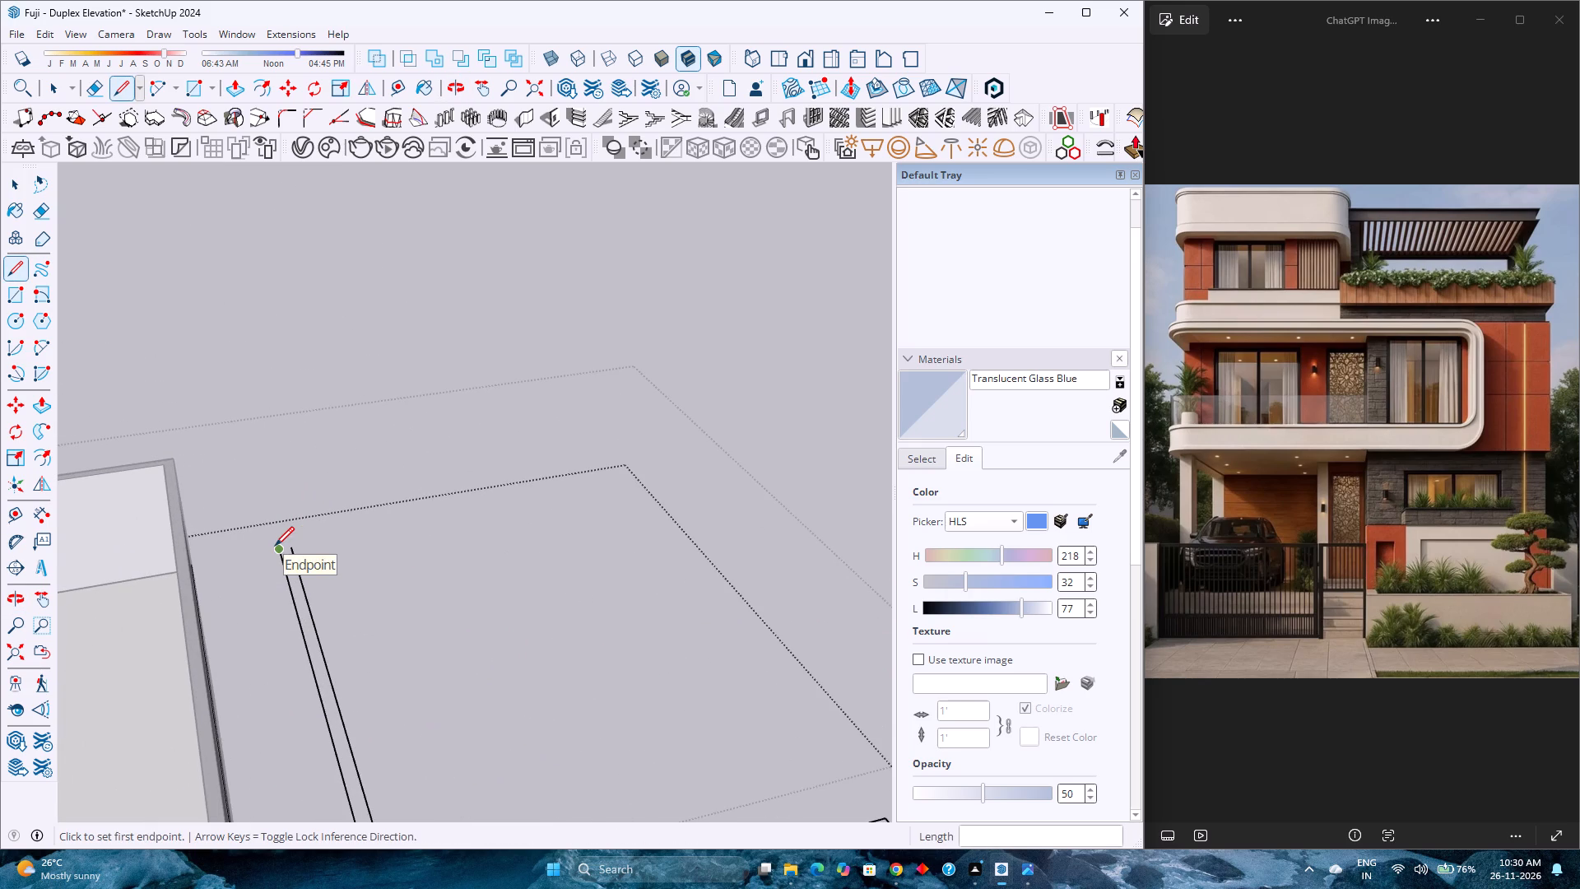
{"action": "left_click", "coordinate": [275, 546]}
{"action": "left_click", "coordinate": [292, 545]}
{"action": "scroll", "coordinate": [315, 542], "scroll_direction": "down", "scroll_amount": 9}
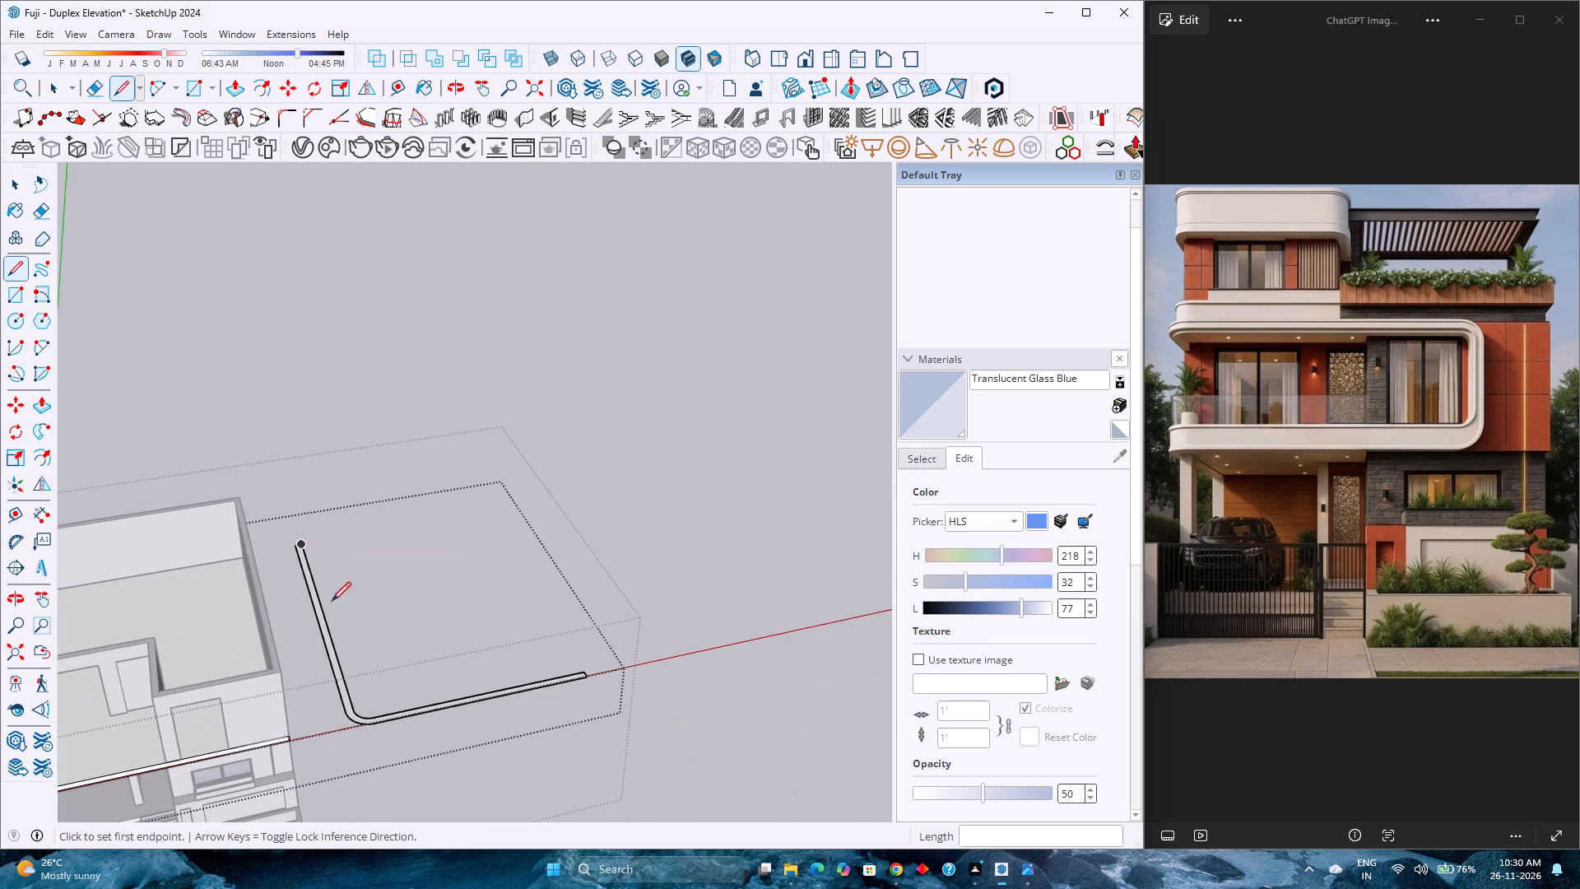
Push/Pull the closed L-shaped band face upward by 1' 6".
{"action": "key", "text": "p"}
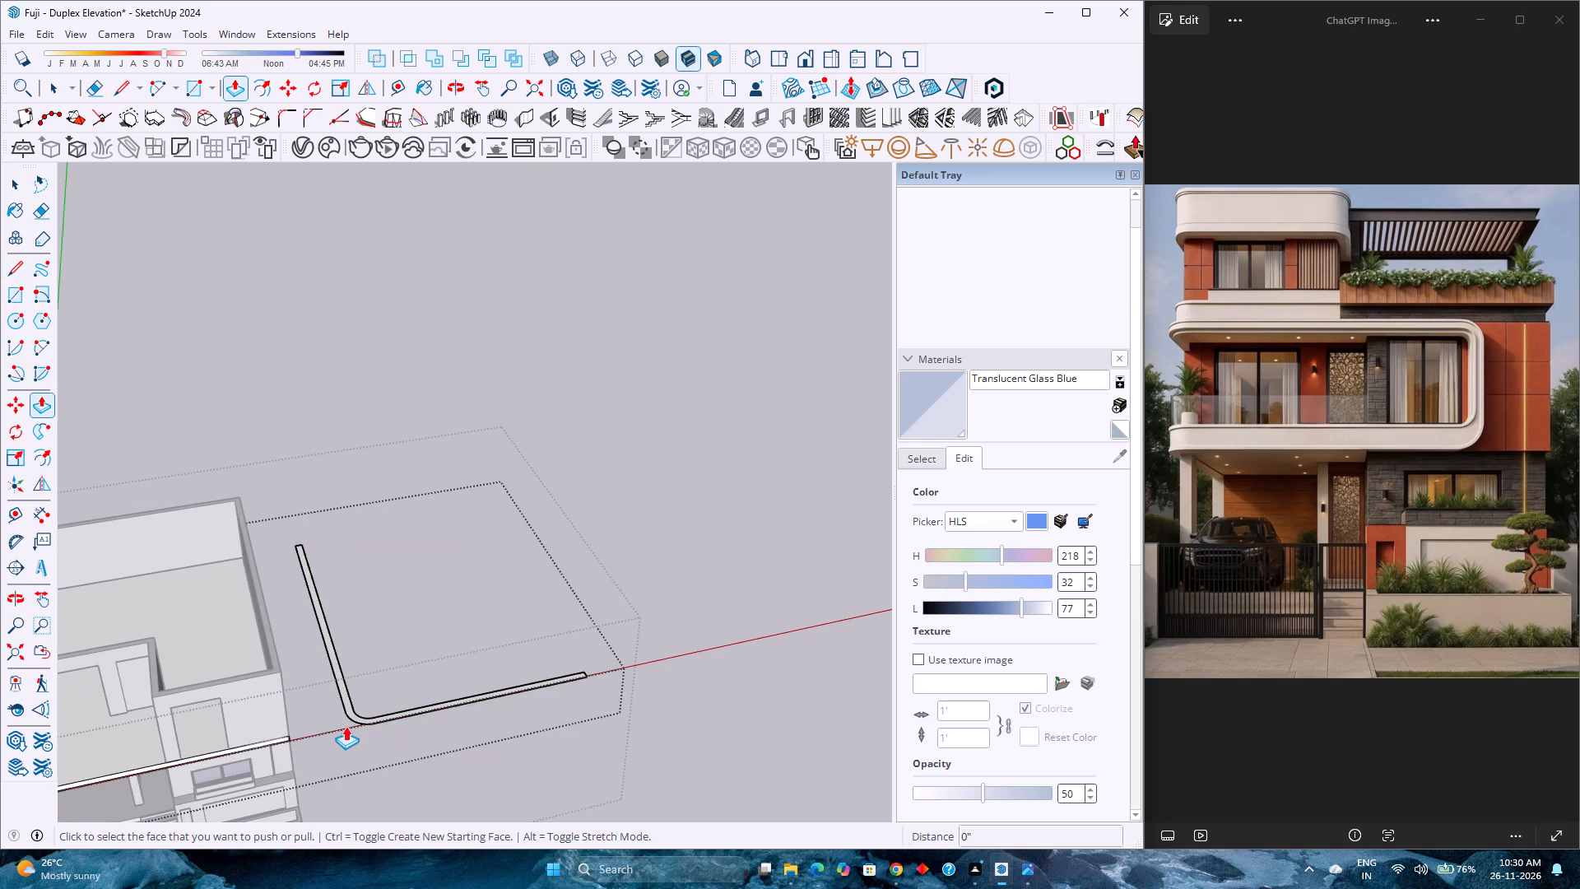
{"action": "scroll", "coordinate": [346, 724], "scroll_direction": "up", "scroll_amount": 8}
{"action": "left_click", "coordinate": [355, 706]}
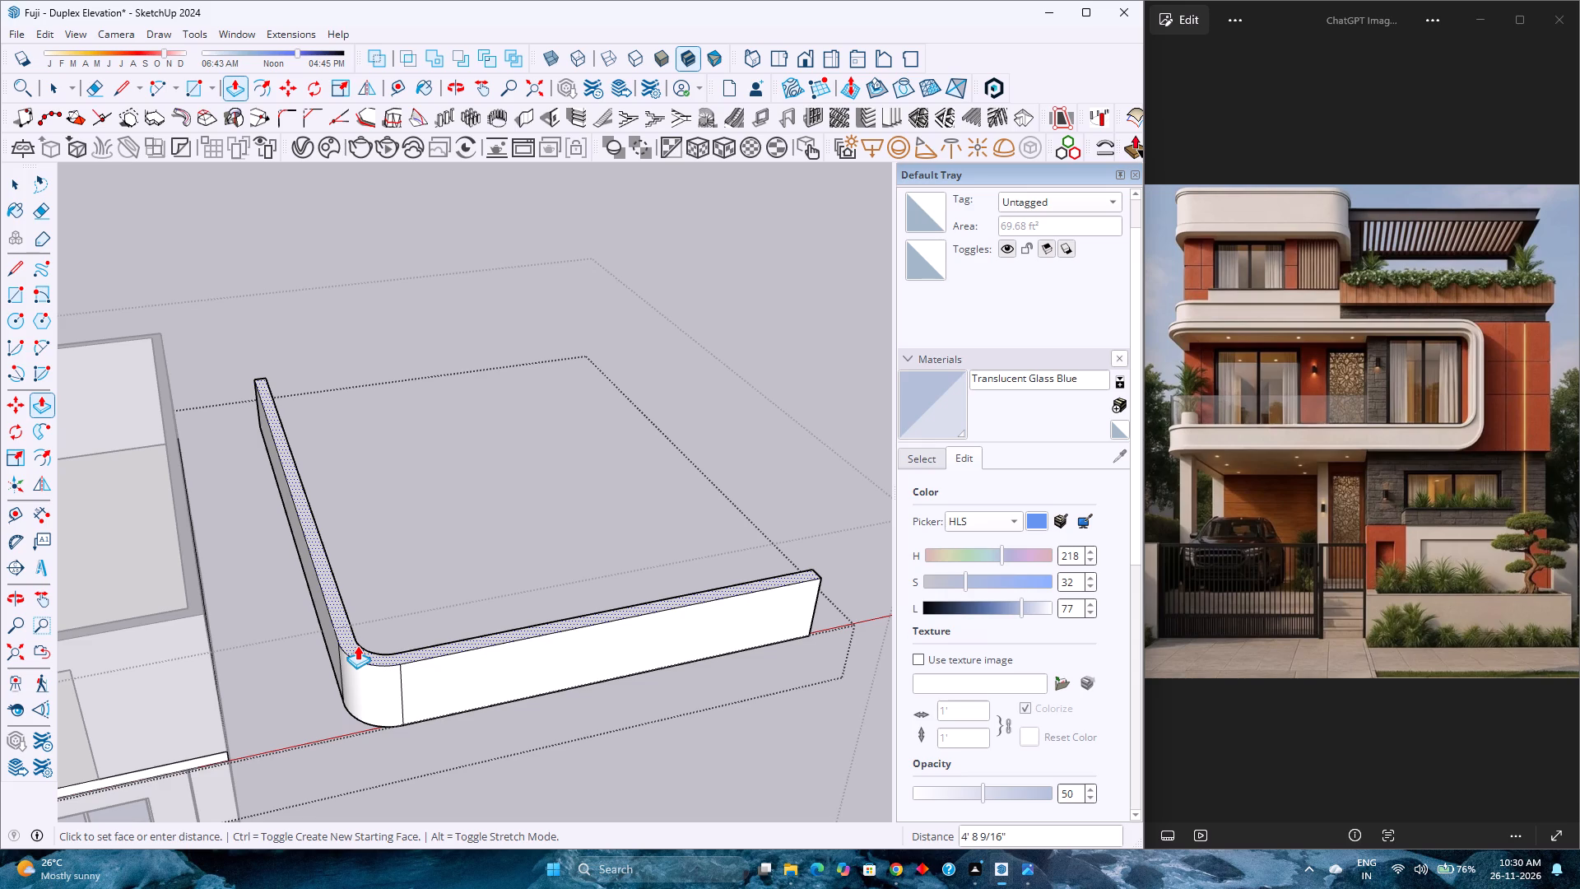
{"action": "type", "text": "1'"}
{"action": "key", "text": "6"}
{"action": "key", "text": "Return"}
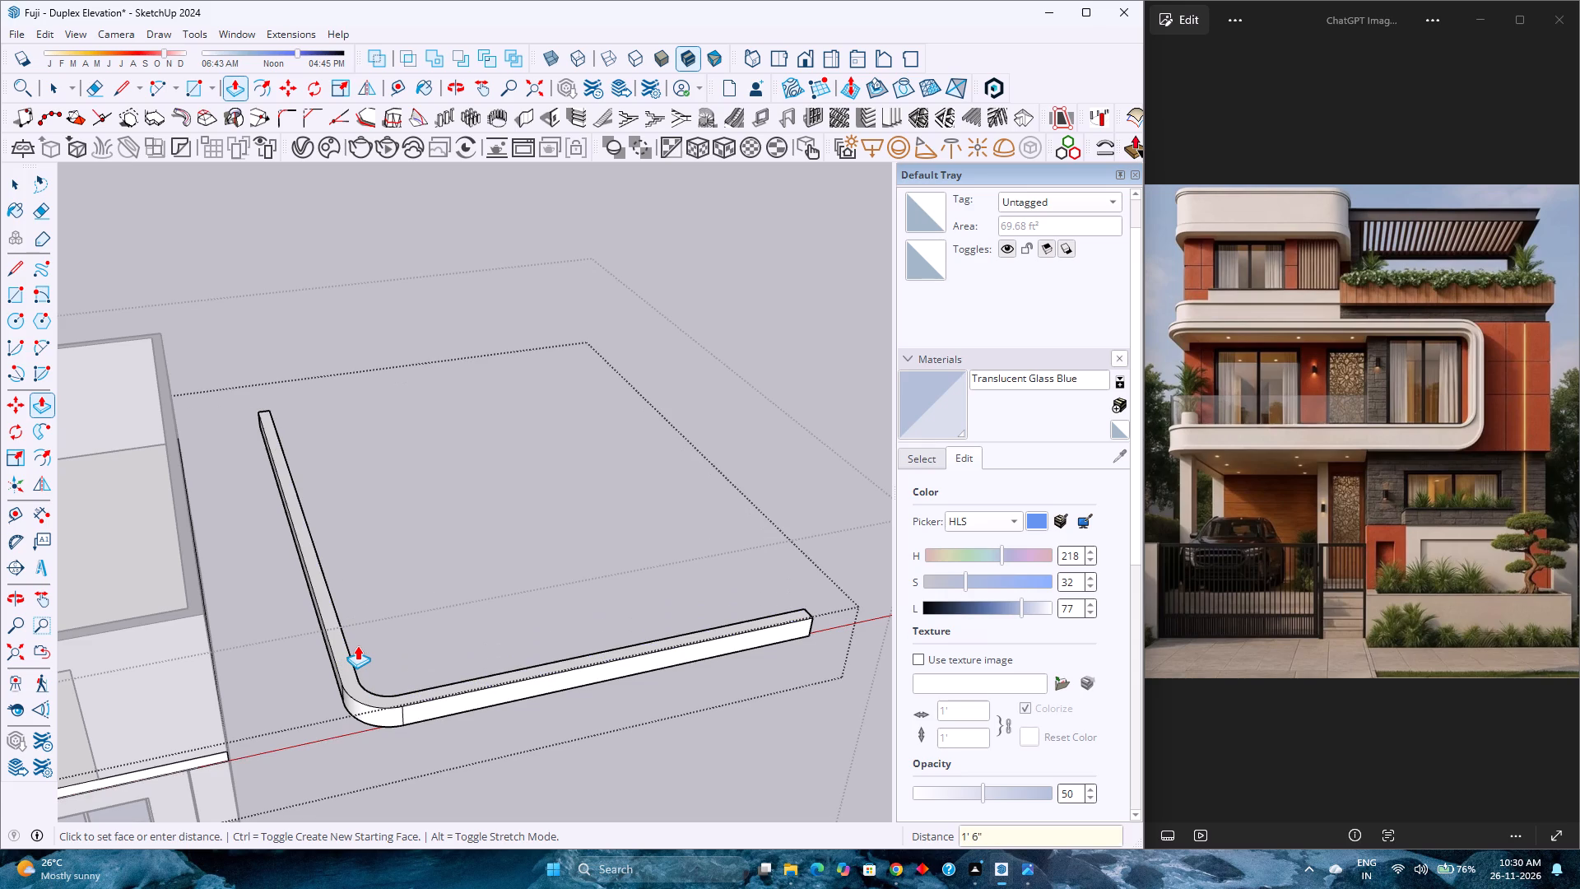
Set the L-shaped band's extrusion height to 2'.
{"action": "middle_click_drag", "start_coordinate": [441, 701], "coordinate": [411, 498]}
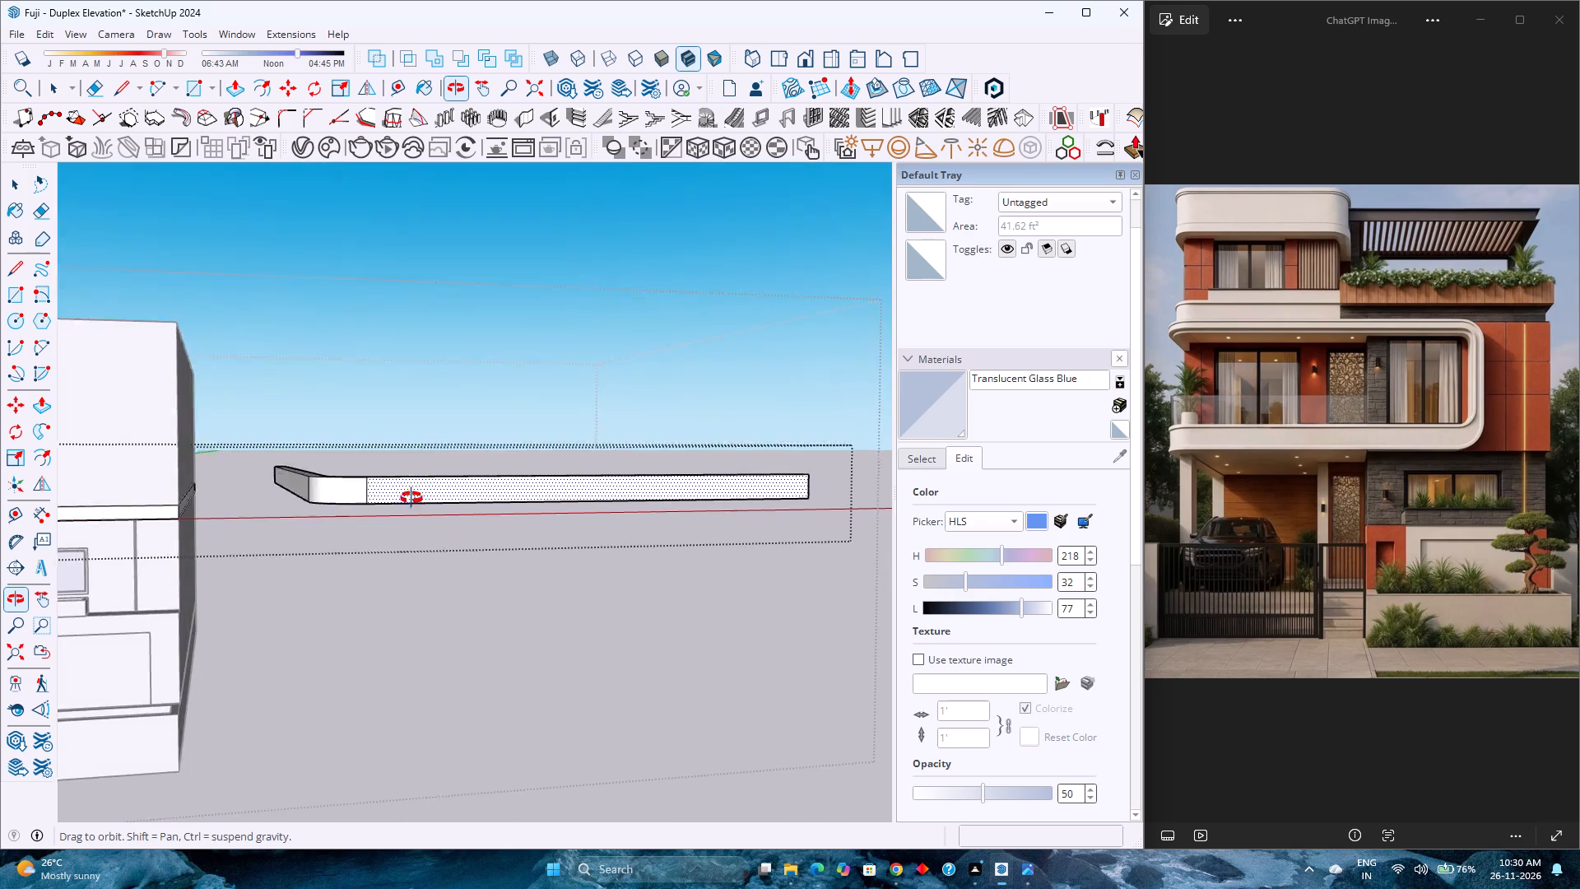
{"action": "middle_click_drag", "start_coordinate": [411, 498], "coordinate": [397, 518]}
{"action": "middle_click", "coordinate": [397, 518]}
{"action": "middle_click", "coordinate": [397, 518]}
{"action": "scroll", "coordinate": [397, 518], "scroll_direction": "up", "scroll_amount": 4}
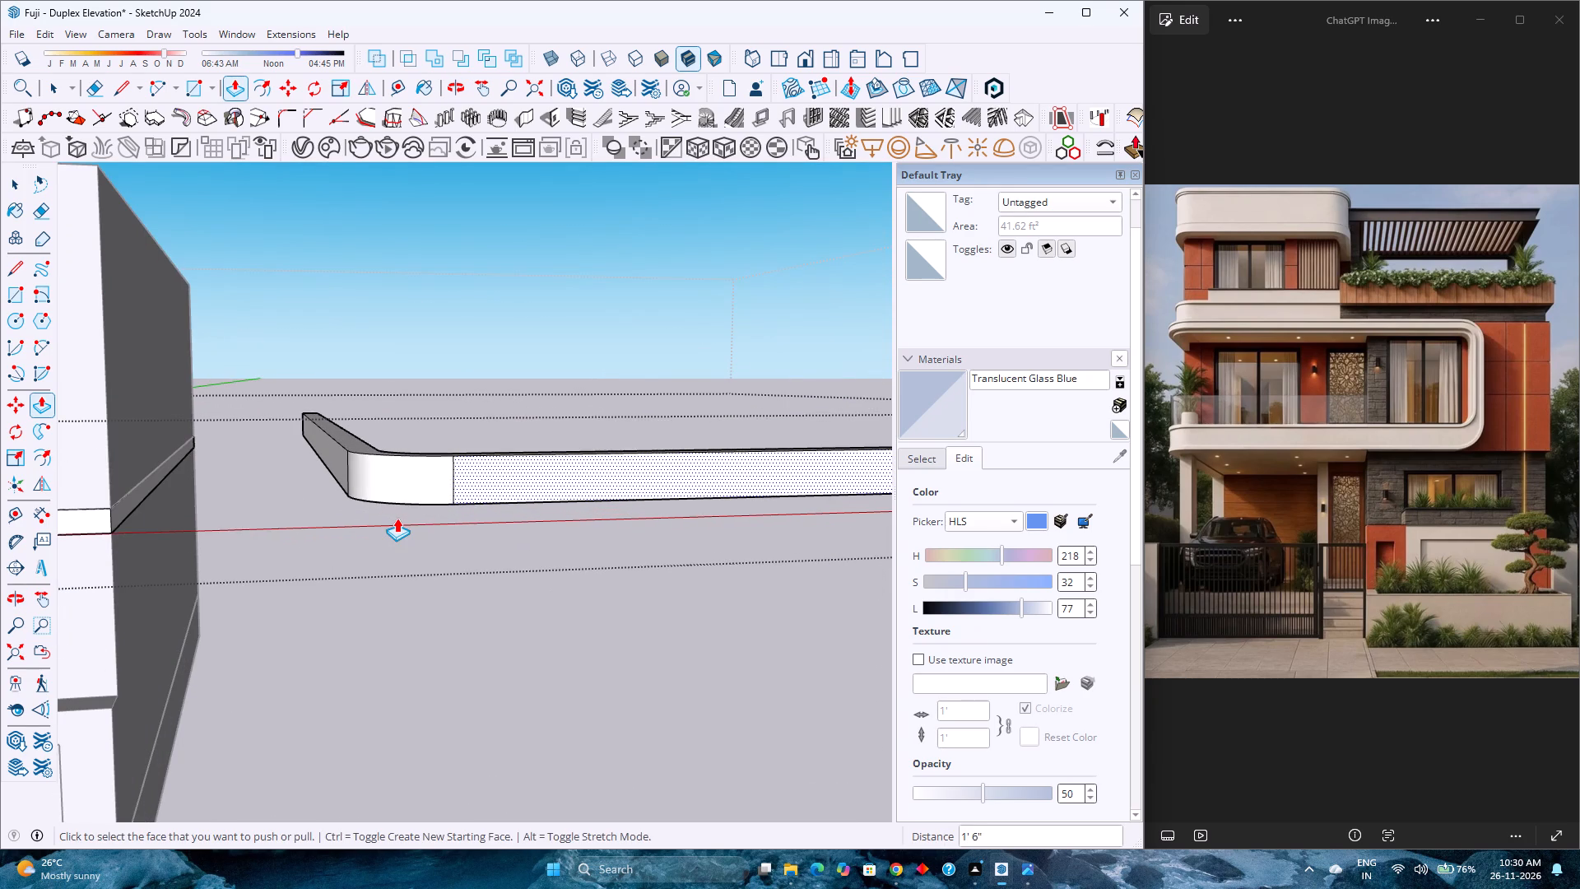
{"action": "type", "text": "2'"}
{"action": "key", "text": "Return"}
{"action": "scroll", "coordinate": [402, 500], "scroll_direction": "down", "scroll_amount": 2}
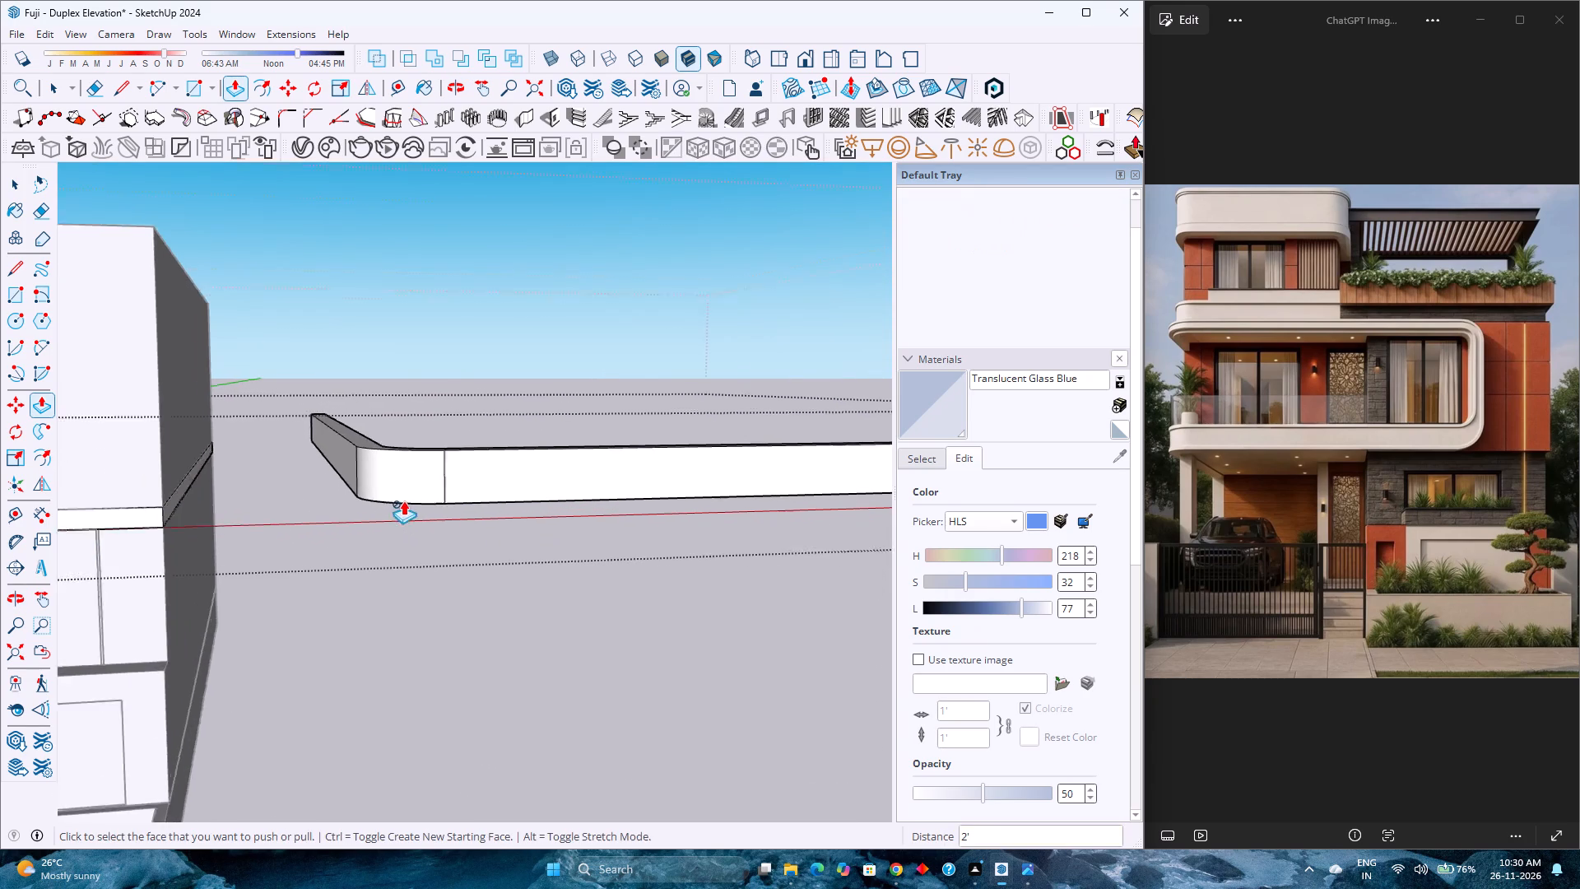
Copy the short top edge at the open end of the band's front arm 1' 6" inward along the band.
{"action": "scroll", "coordinate": [403, 500], "scroll_direction": "down", "scroll_amount": 11}
{"action": "scroll", "coordinate": [405, 500], "scroll_direction": "up", "scroll_amount": 4}
{"action": "scroll", "coordinate": [623, 460], "scroll_direction": "up", "scroll_amount": 3}
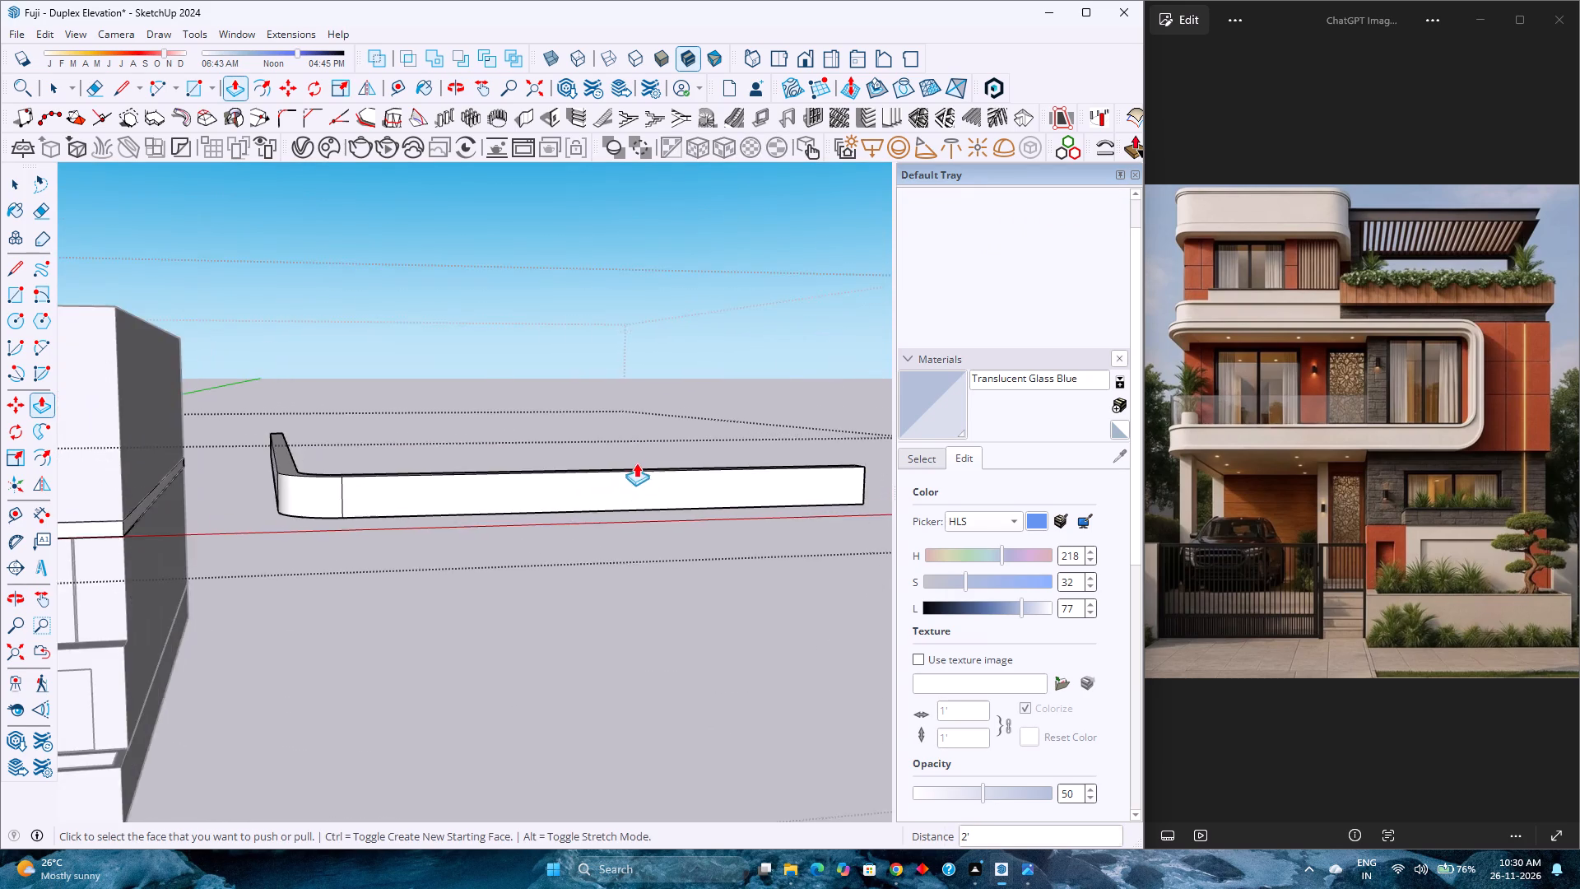
{"action": "middle_click_drag", "start_coordinate": [636, 463], "coordinate": [297, 518], "text": "shift"}
{"action": "middle_click_drag", "start_coordinate": [308, 529], "coordinate": [374, 626]}
{"action": "scroll", "coordinate": [467, 616], "scroll_direction": "up", "scroll_amount": 8}
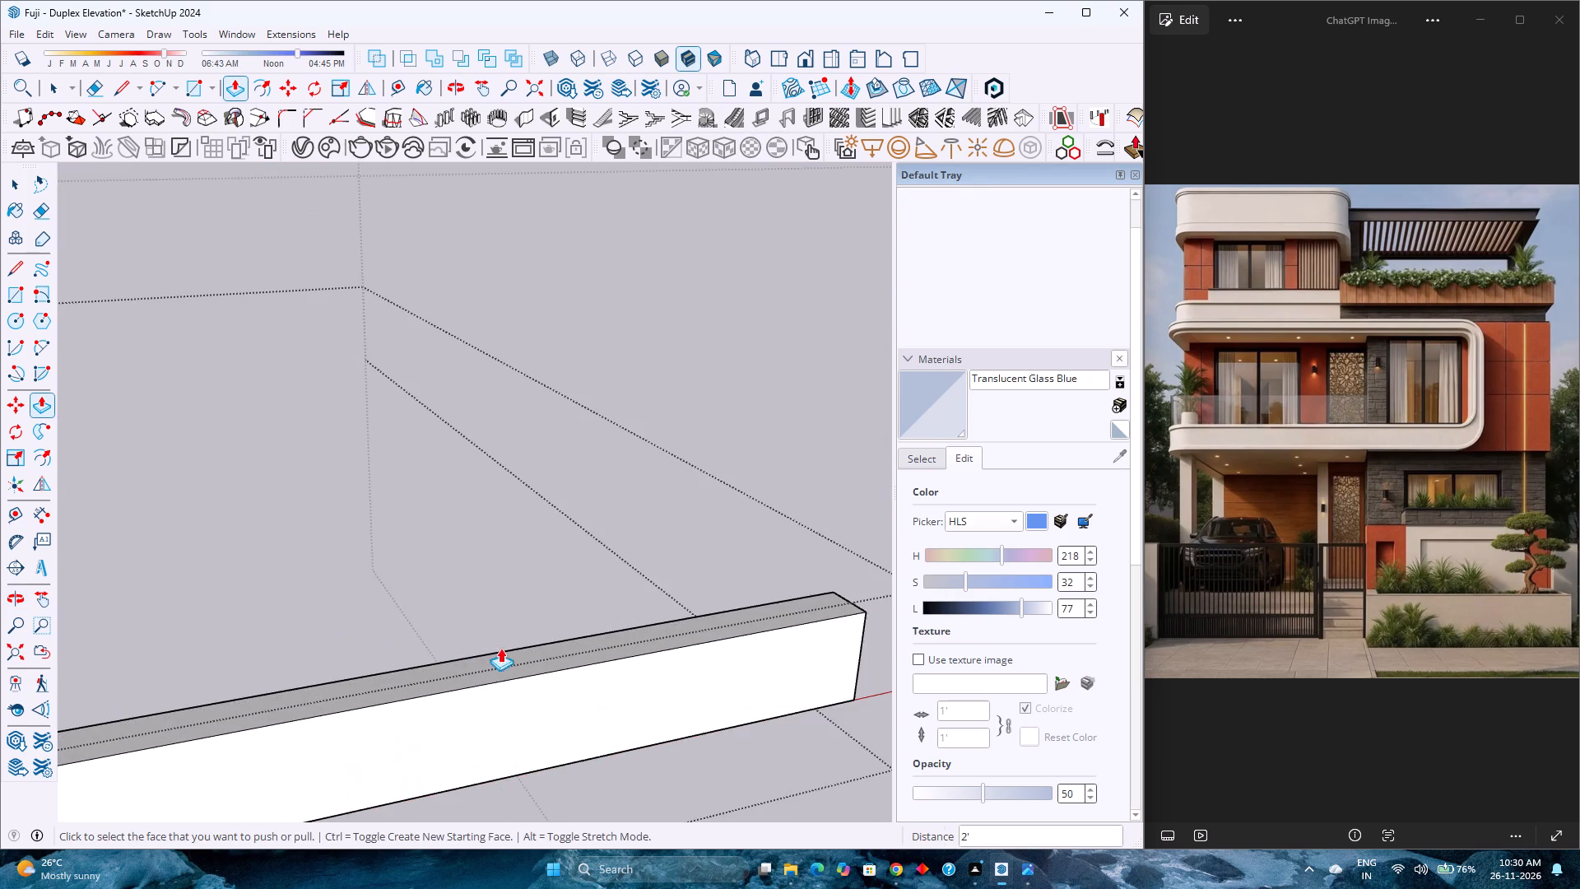
{"action": "middle_click_drag", "start_coordinate": [499, 648], "coordinate": [365, 561], "text": "shift"}
{"action": "middle_click", "coordinate": [364, 562]}
{"action": "scroll", "coordinate": [363, 563], "scroll_direction": "up", "scroll_amount": 1}
{"action": "key", "text": "space"}
{"action": "scroll", "coordinate": [767, 545], "scroll_direction": "up", "scroll_amount": 3}
{"action": "scroll", "coordinate": [644, 526], "scroll_direction": "down", "scroll_amount": 1}
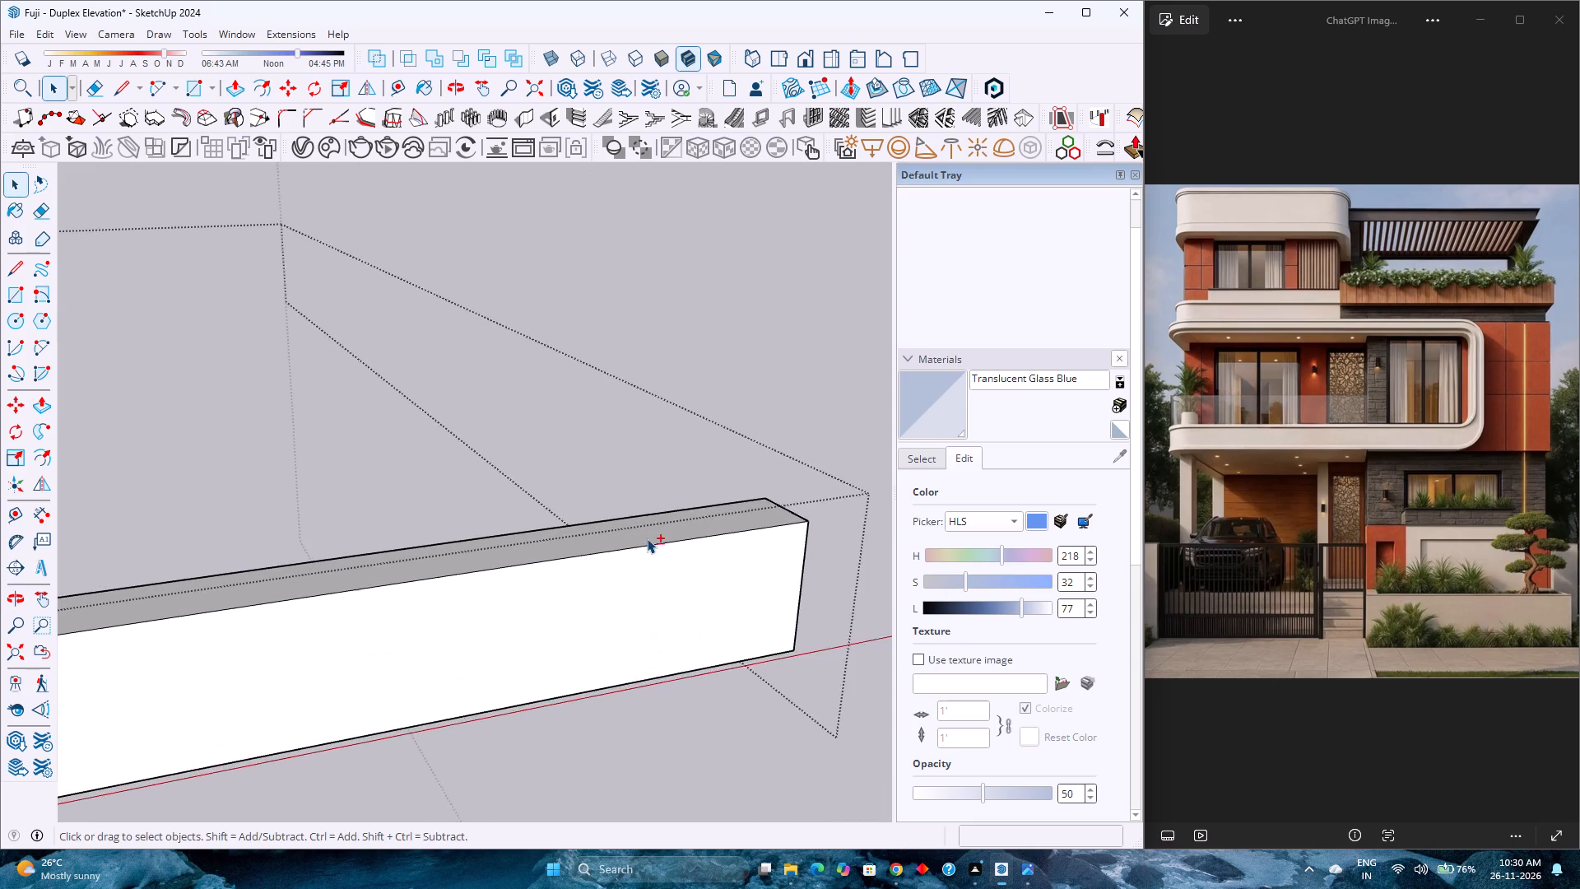
{"action": "middle_click_drag", "start_coordinate": [620, 533], "coordinate": [520, 493], "text": "shift"}
{"action": "middle_click_drag", "start_coordinate": [498, 514], "coordinate": [500, 663]}
{"action": "left_click", "coordinate": [694, 435]}
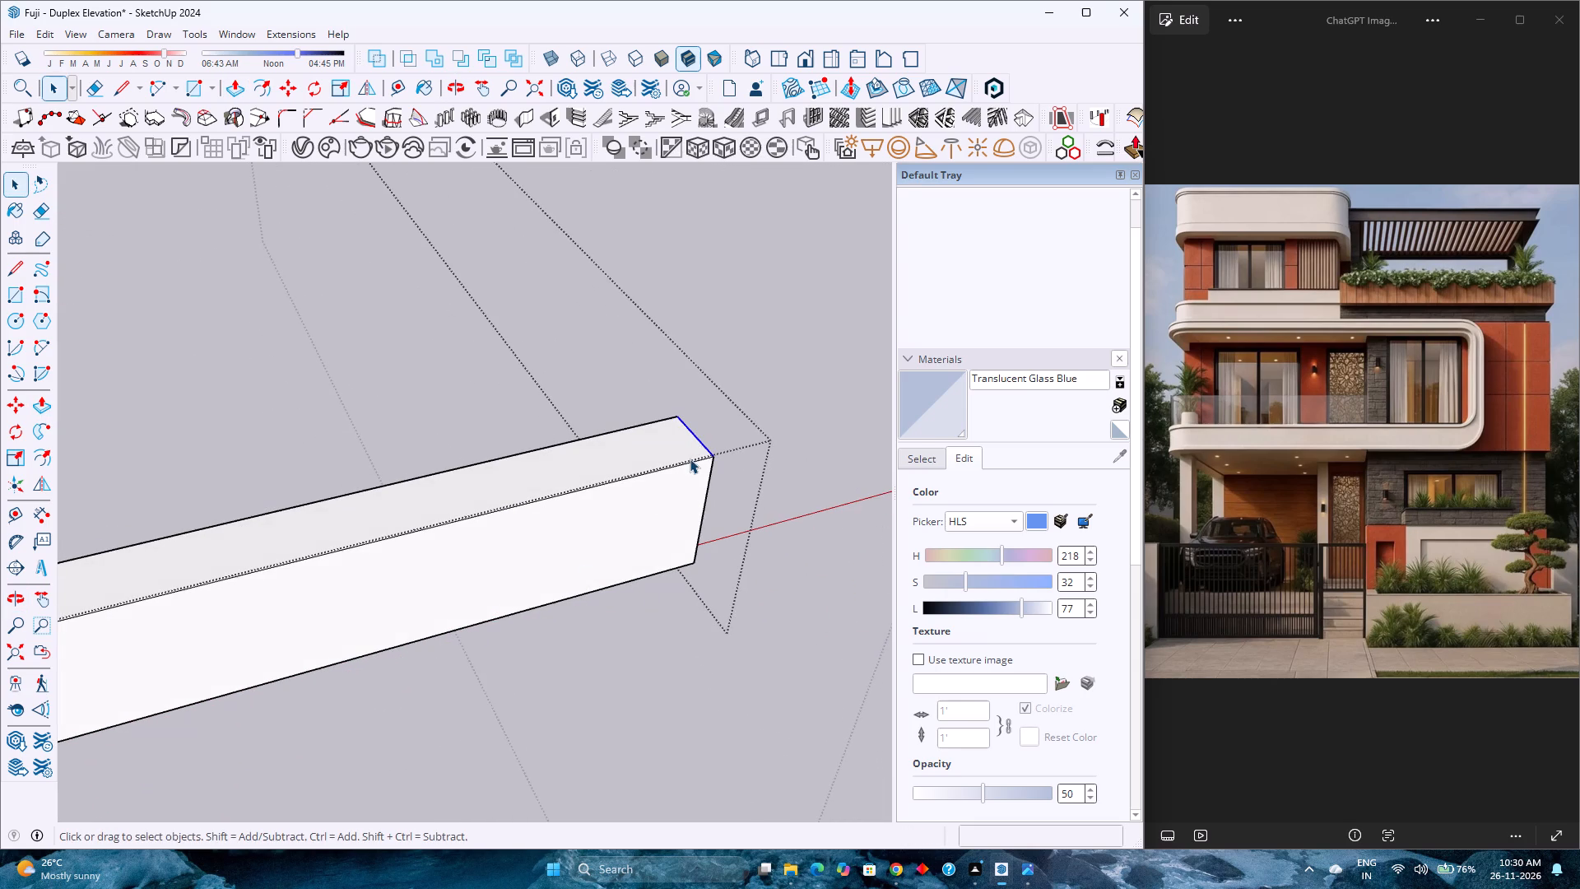
{"action": "key", "text": "m"}
{"action": "left_click", "coordinate": [715, 456]}
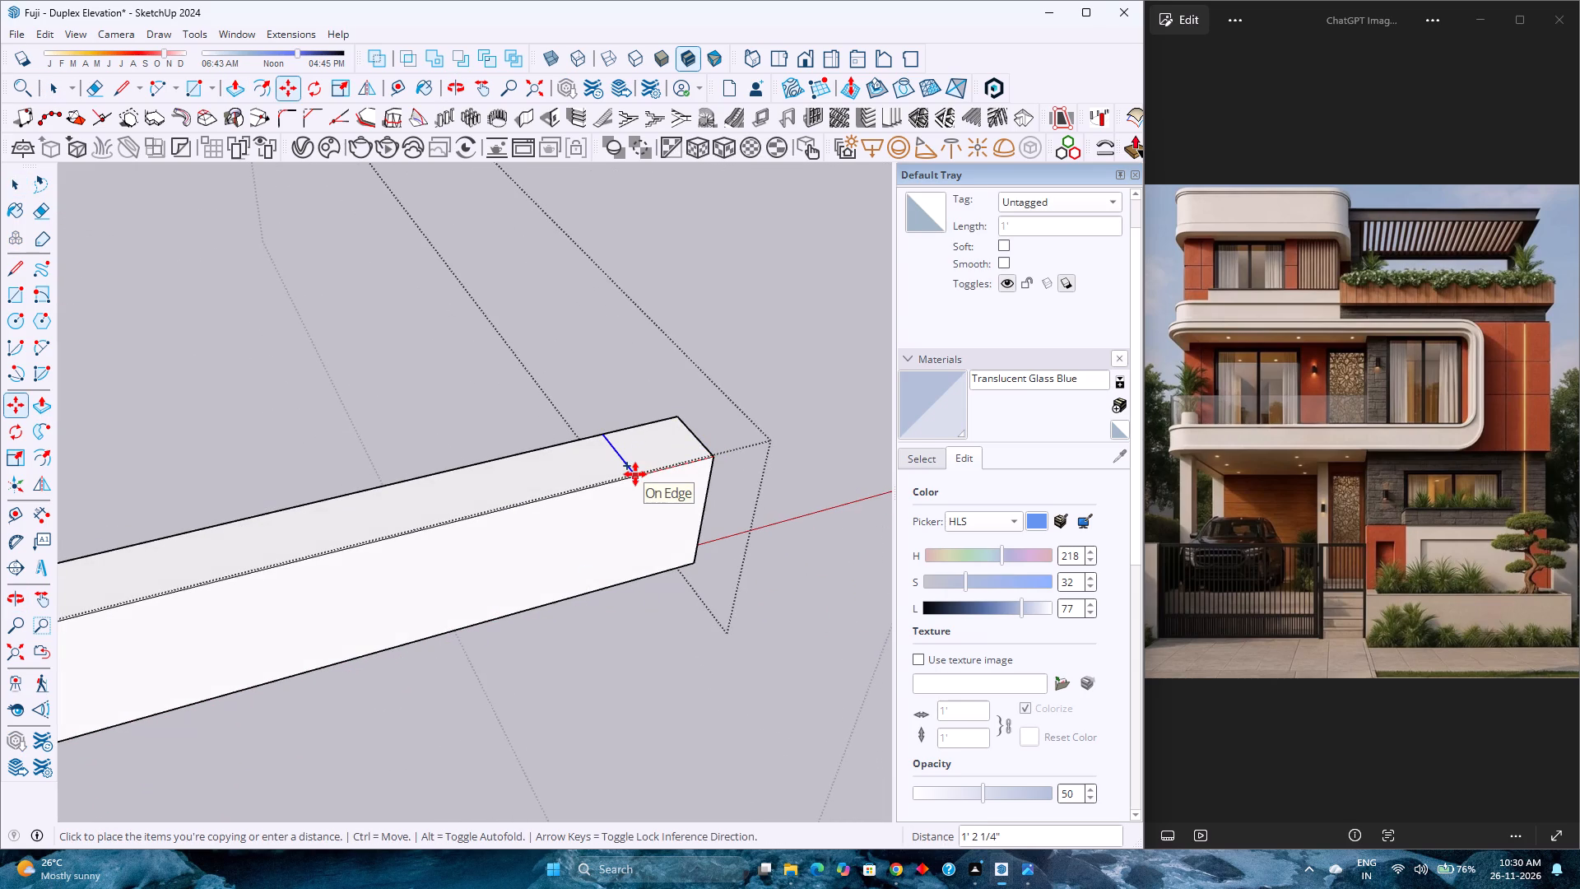
{"action": "type", "text": "1'"}
{"action": "key", "text": "Return"}
{"action": "type", "text": "1'6"}
{"action": "key", "text": "Return"}
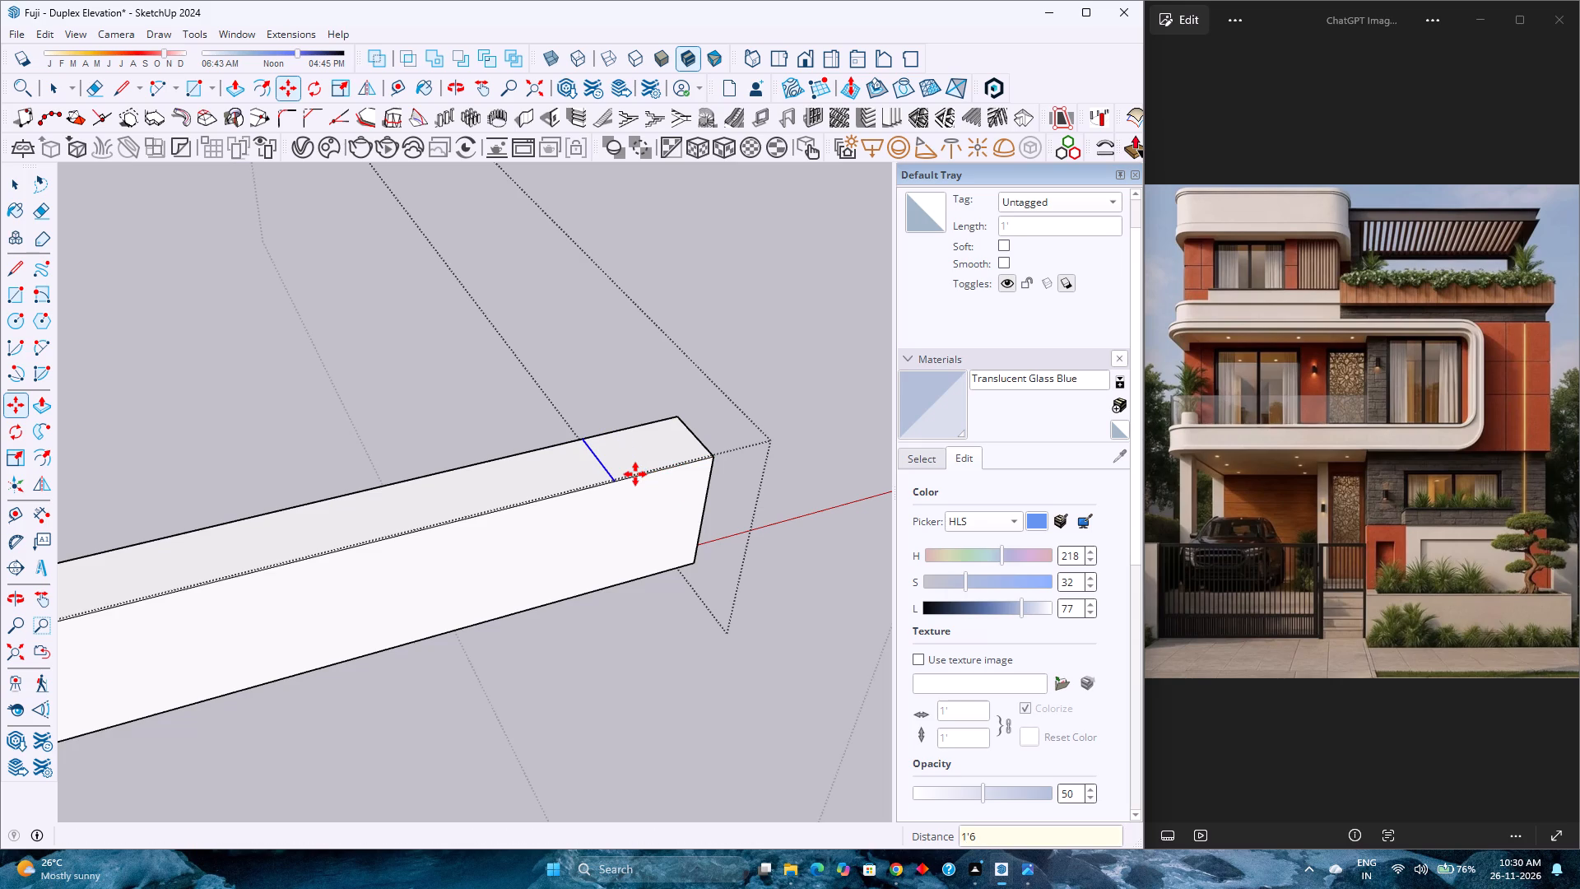
Push/Pull the 1' 6" end section of the band's top face up by 9' to form an upright.
{"action": "scroll", "coordinate": [635, 474], "scroll_direction": "down", "scroll_amount": 3}
{"action": "middle_click_drag", "start_coordinate": [611, 472], "coordinate": [505, 213]}
{"action": "middle_click_drag", "start_coordinate": [500, 212], "coordinate": [513, 217]}
{"action": "middle_click_drag", "start_coordinate": [505, 213], "coordinate": [500, 212]}
{"action": "scroll", "coordinate": [658, 460], "scroll_direction": "up", "scroll_amount": 1}
{"action": "middle_click_drag", "start_coordinate": [694, 494], "coordinate": [715, 675]}
{"action": "key", "text": "p"}
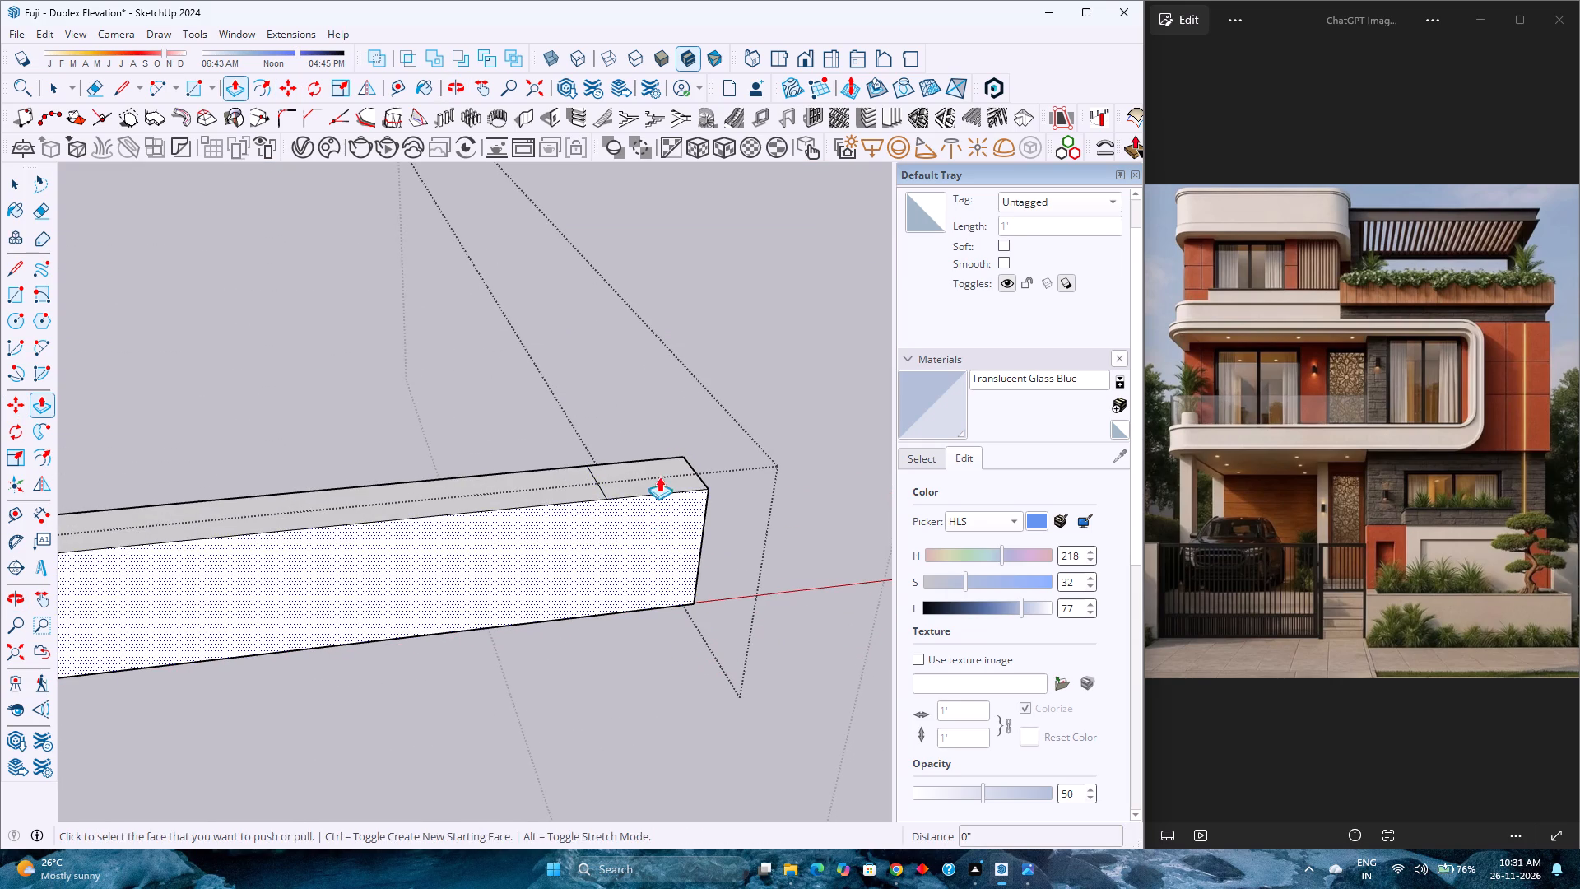
{"action": "left_click", "coordinate": [659, 475]}
{"action": "scroll", "coordinate": [635, 384], "scroll_direction": "down", "scroll_amount": 17}
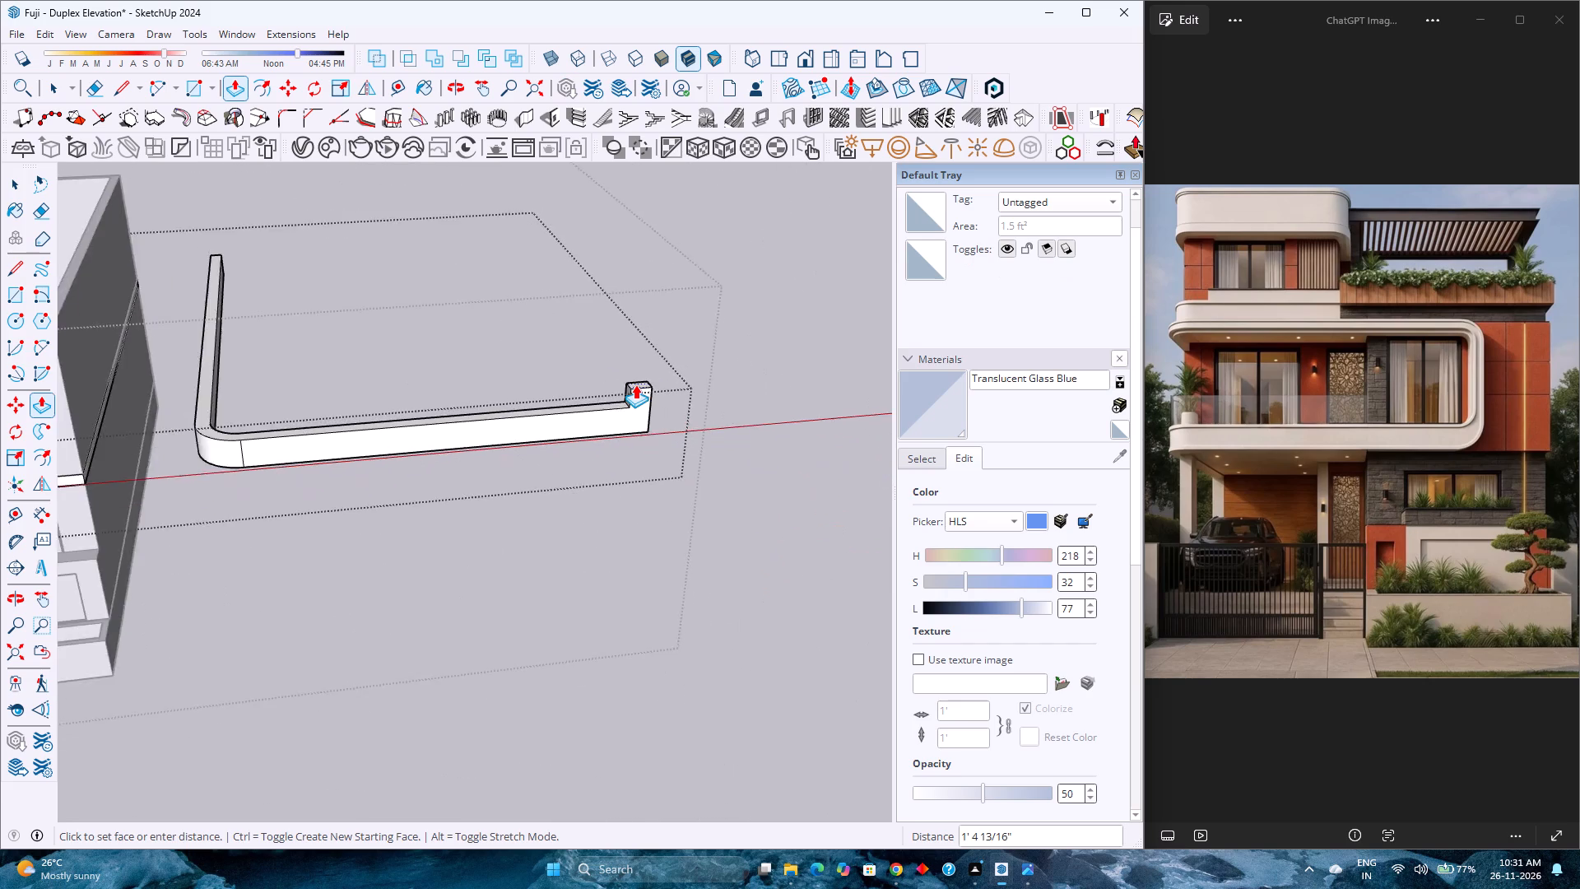
{"action": "scroll", "coordinate": [635, 384], "scroll_direction": "down", "scroll_amount": 6}
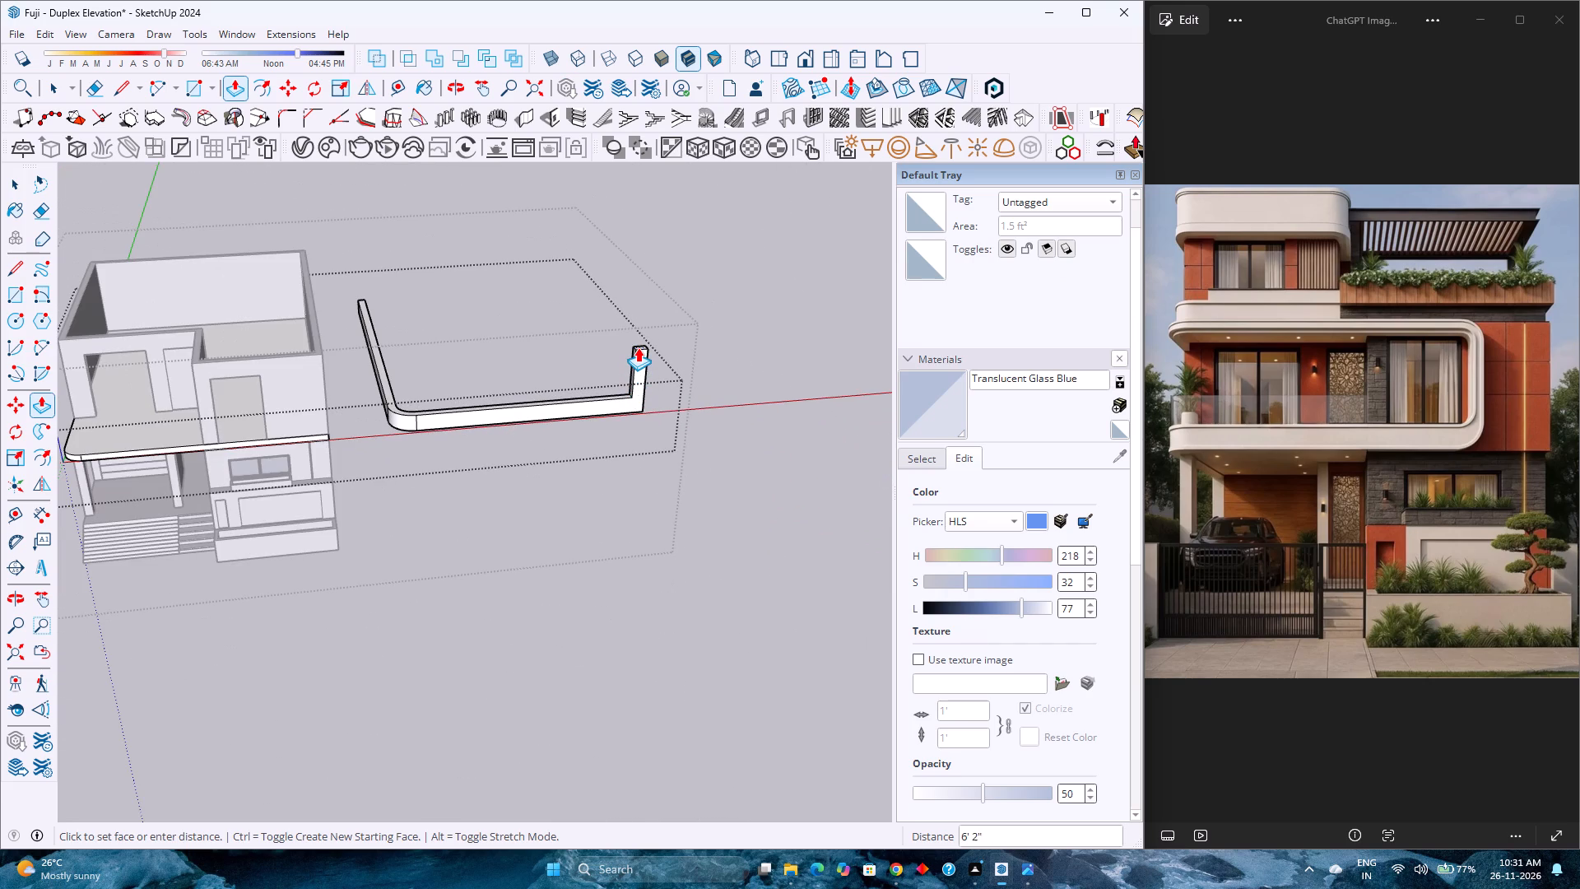
{"action": "type", "text": "8'"}
{"action": "key", "text": "Return"}
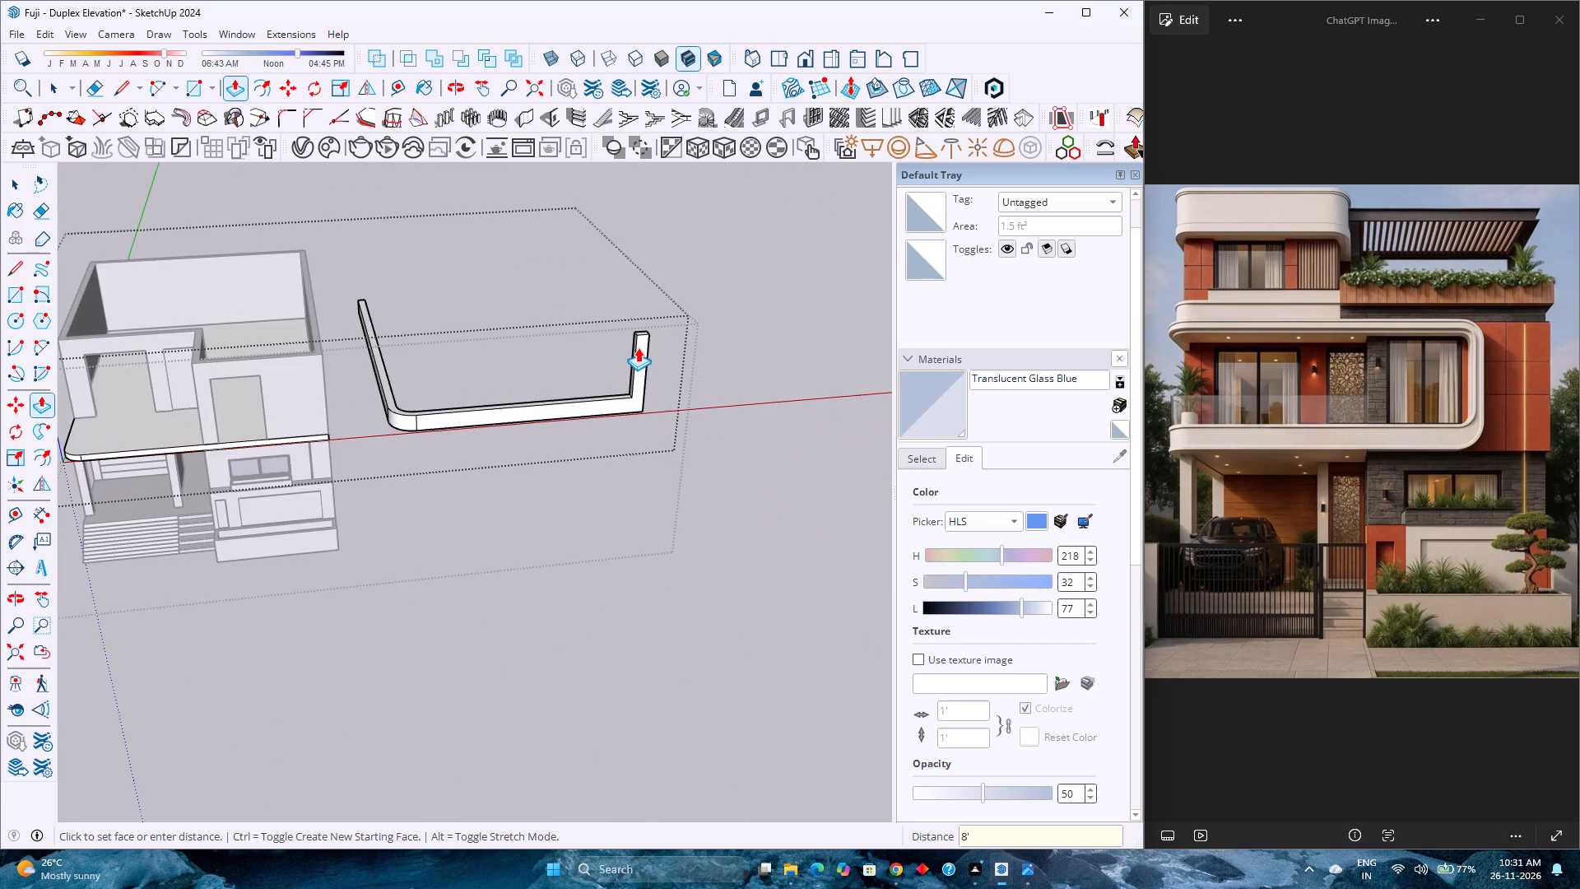
{"action": "type", "text": "9'"}
{"action": "key", "text": "Return"}
{"action": "key", "text": "space"}
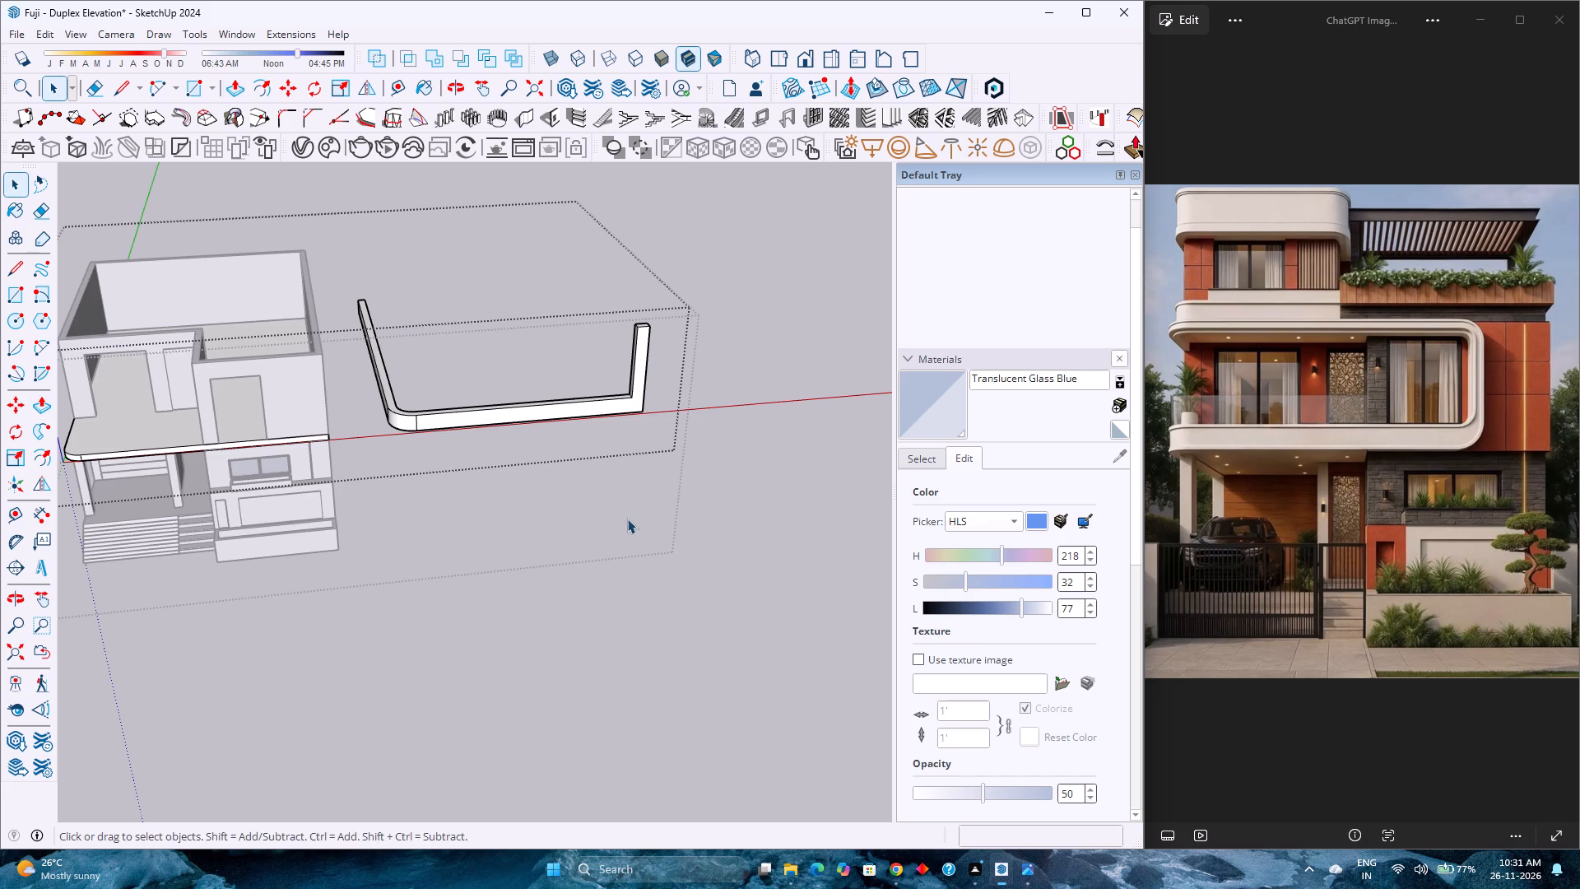
Select the whole band with its upright and make it a group.
{"action": "left_click", "coordinate": [627, 519]}
{"action": "triple_click", "coordinate": [564, 409]}
{"action": "double_click", "coordinate": [564, 409]}
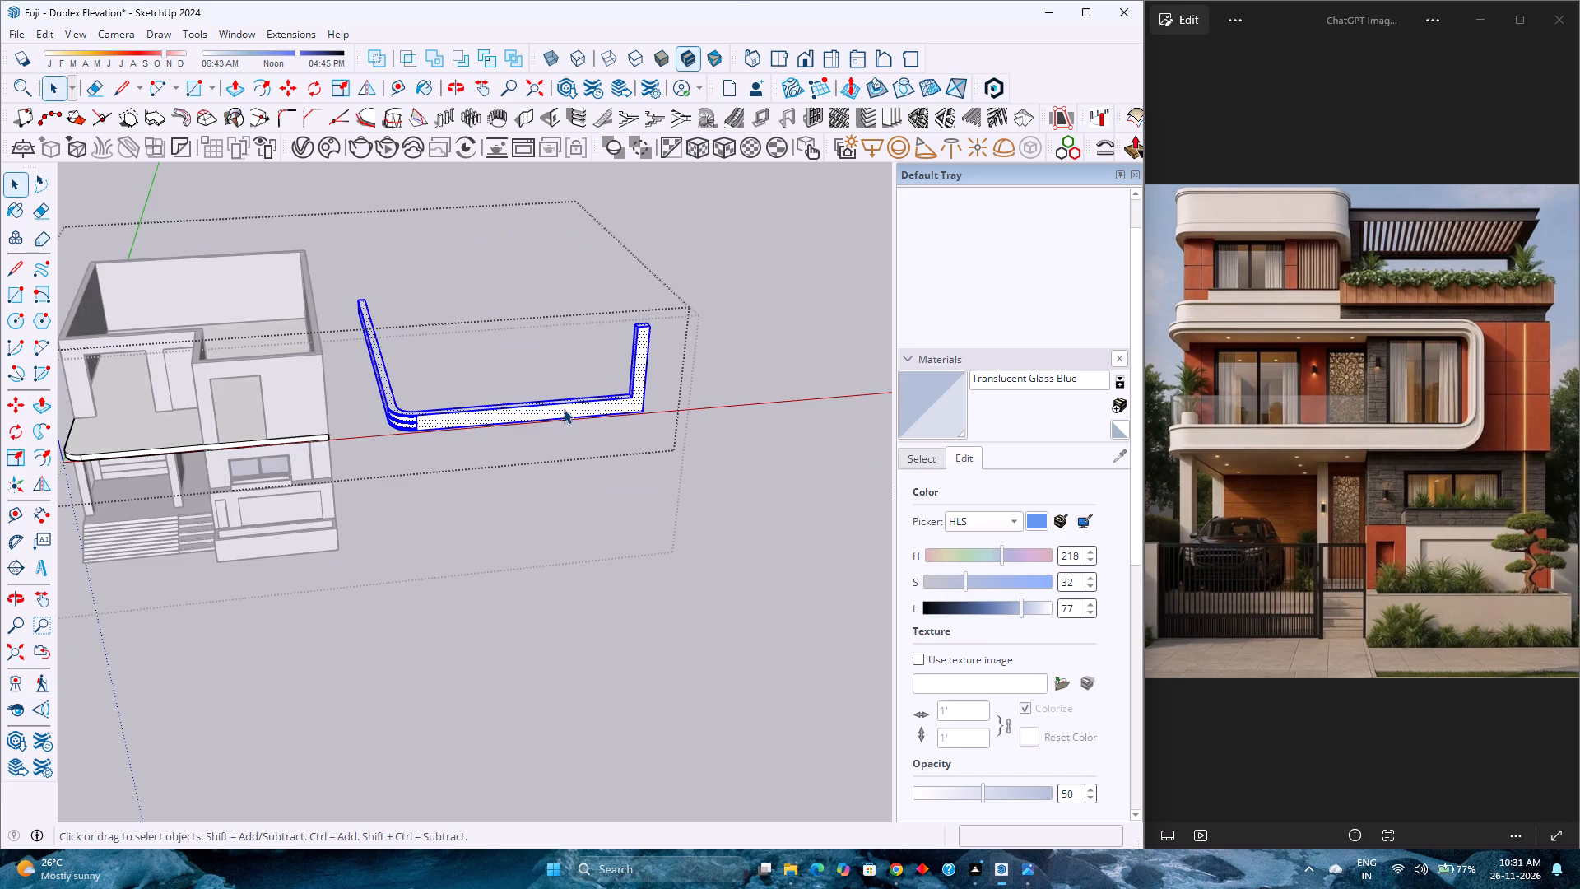
{"action": "right_click", "coordinate": [564, 409]}
{"action": "left_click", "coordinate": [645, 161]}
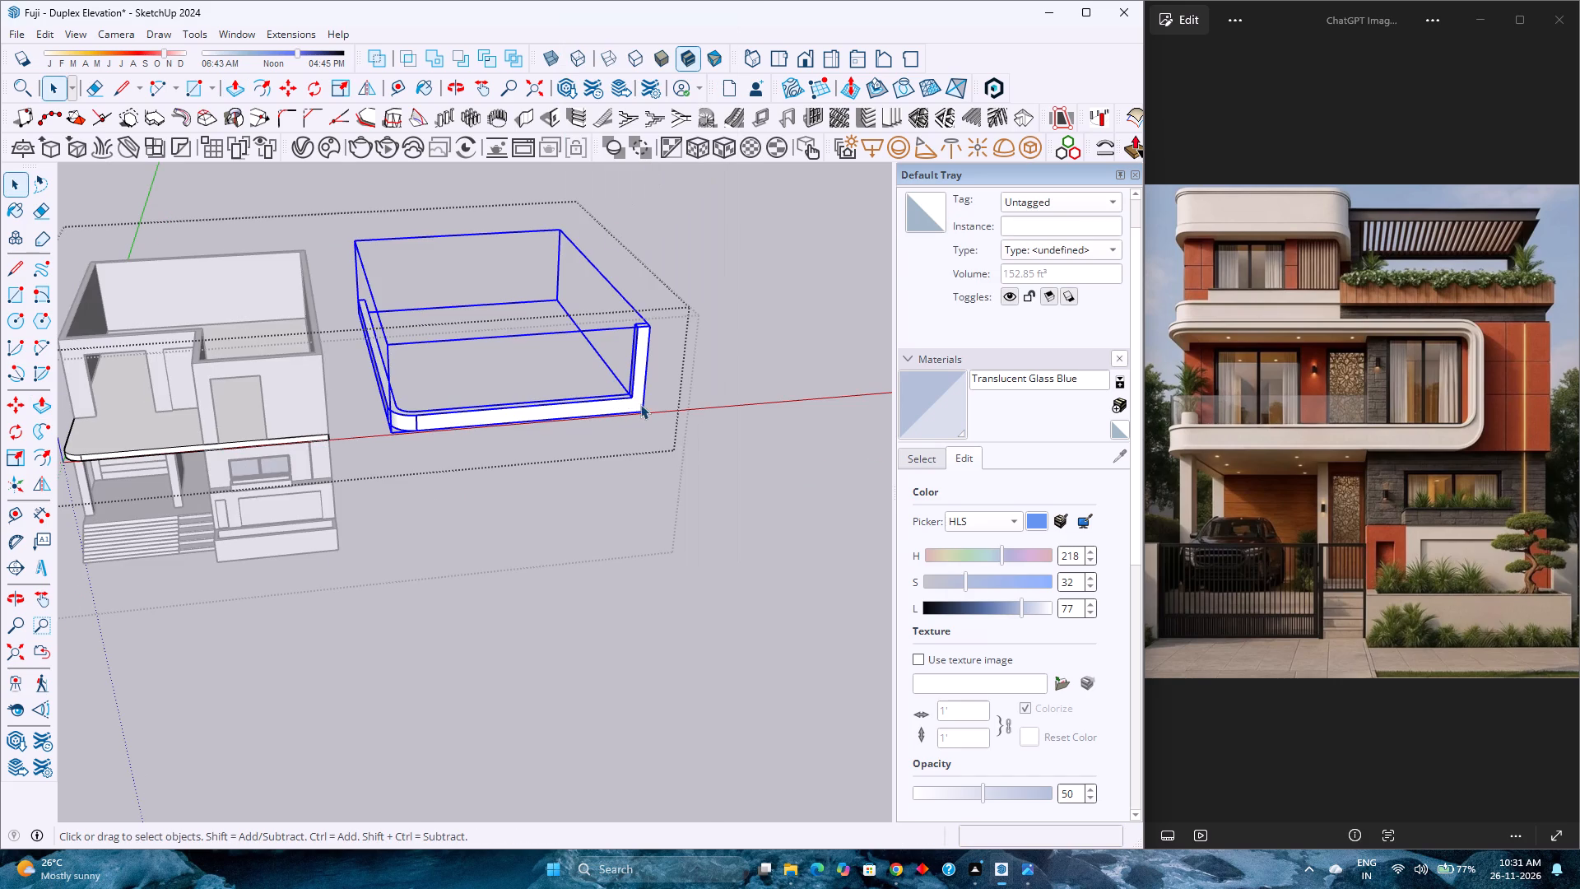
Move the band group 38' along the red axis onto the house front.
{"action": "key", "text": "m"}
{"action": "left_click", "coordinate": [649, 408]}
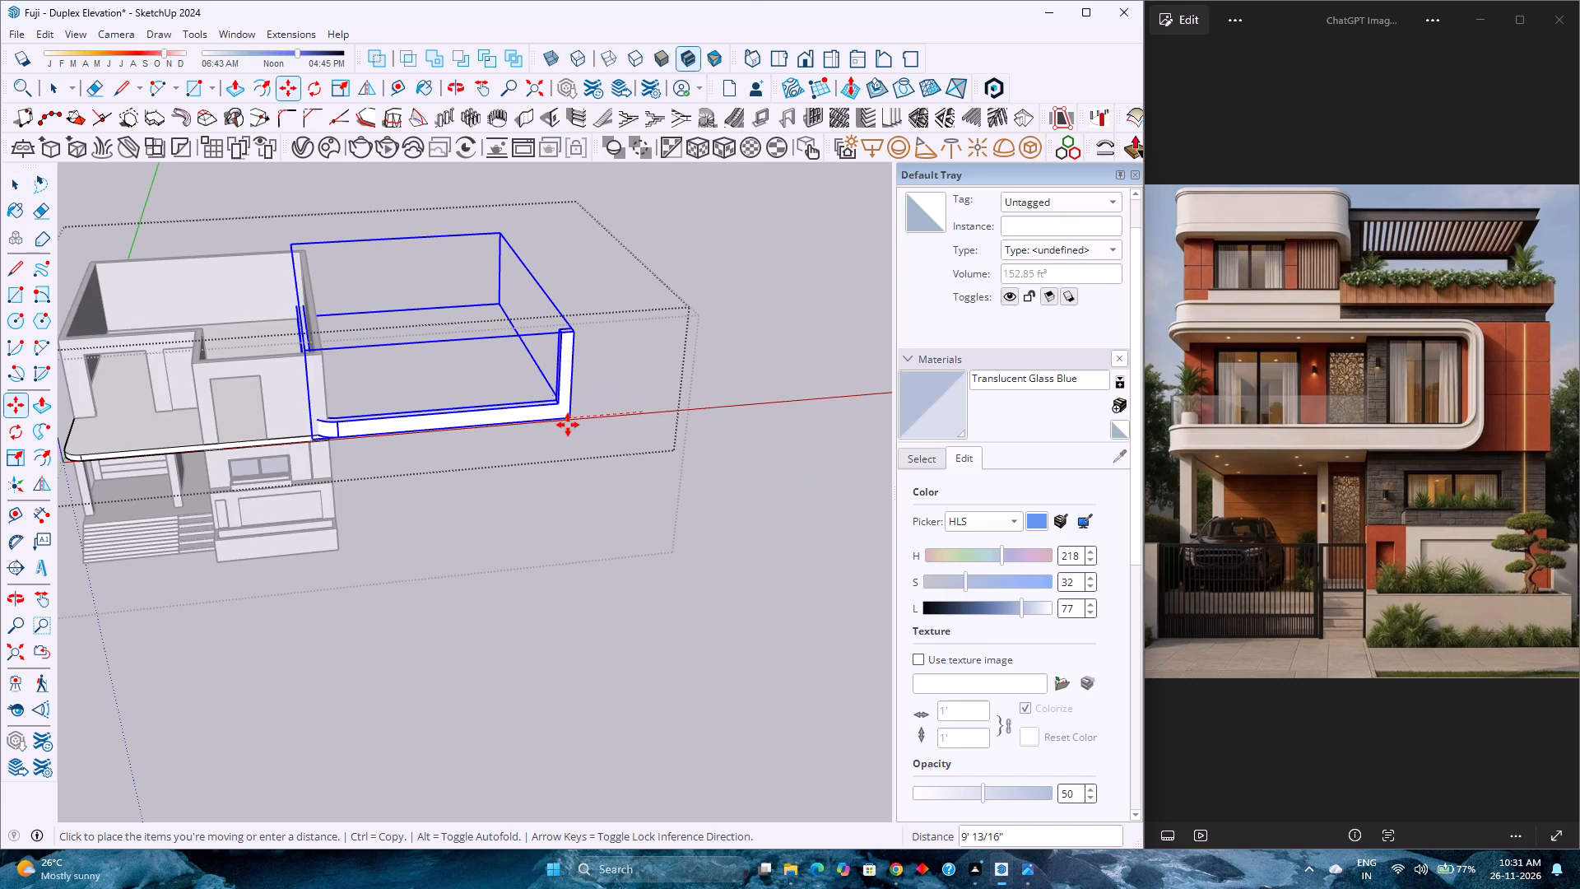
{"action": "type", "text": "38"}
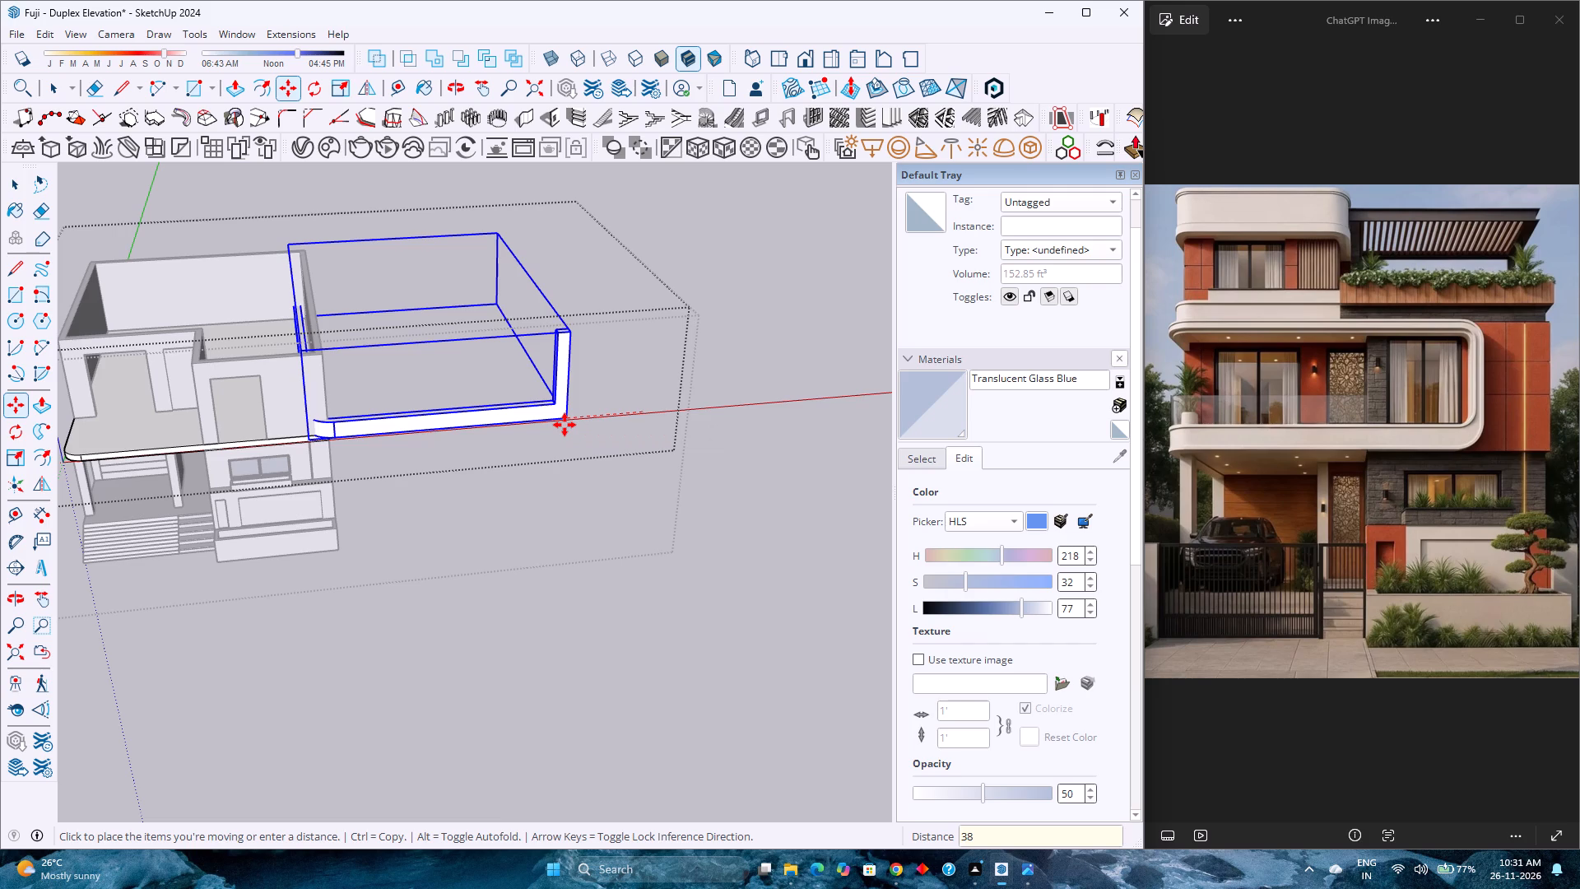
{"action": "key", "text": "apostrophe"}
{"action": "key", "text": "Return"}
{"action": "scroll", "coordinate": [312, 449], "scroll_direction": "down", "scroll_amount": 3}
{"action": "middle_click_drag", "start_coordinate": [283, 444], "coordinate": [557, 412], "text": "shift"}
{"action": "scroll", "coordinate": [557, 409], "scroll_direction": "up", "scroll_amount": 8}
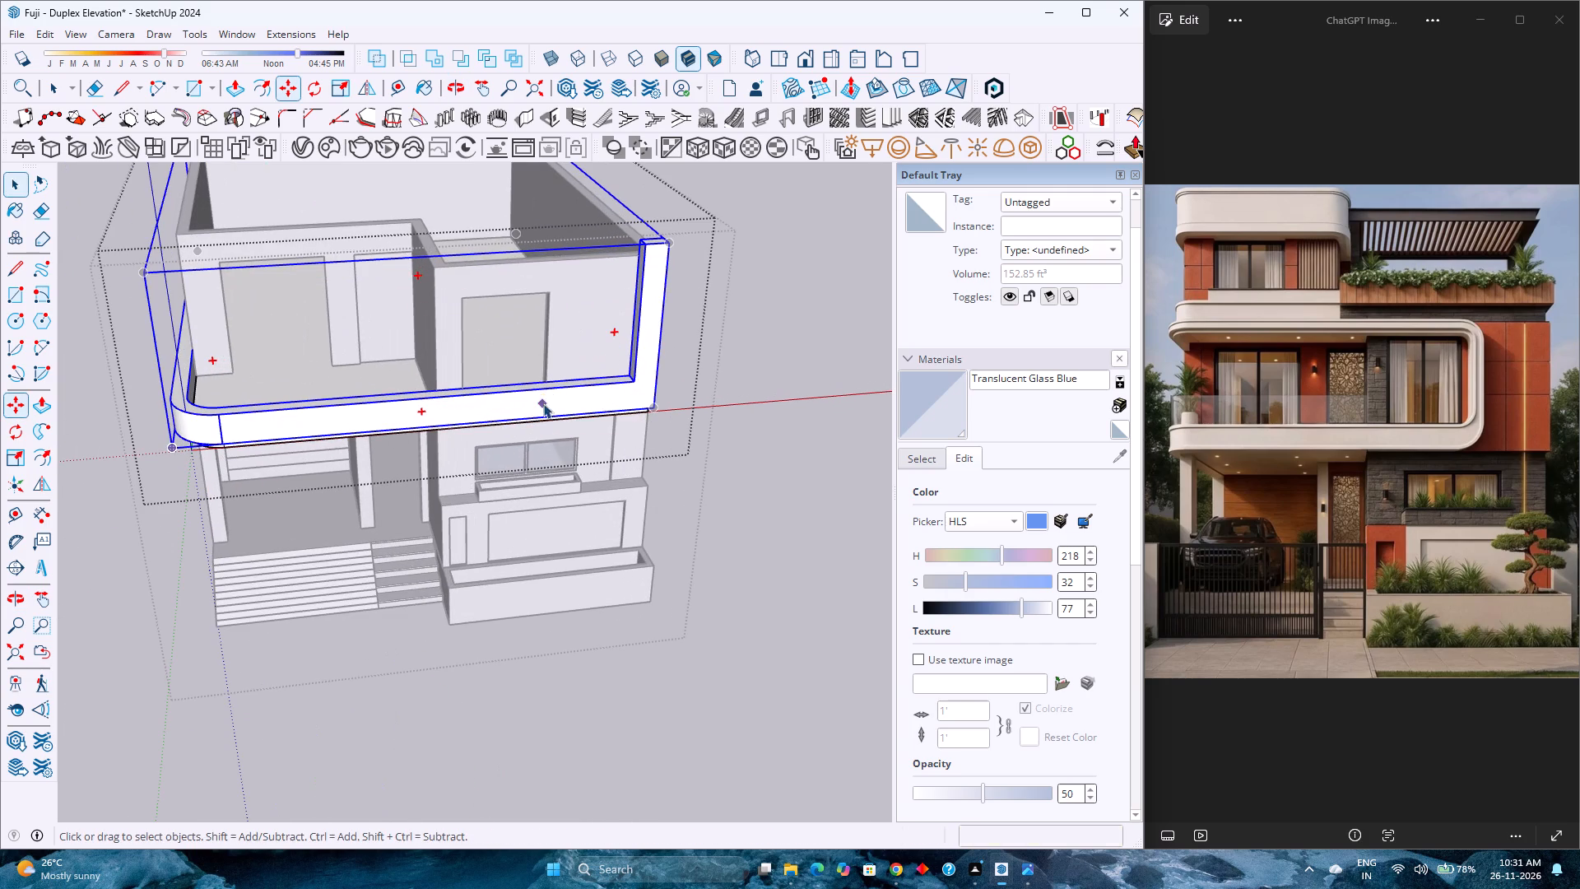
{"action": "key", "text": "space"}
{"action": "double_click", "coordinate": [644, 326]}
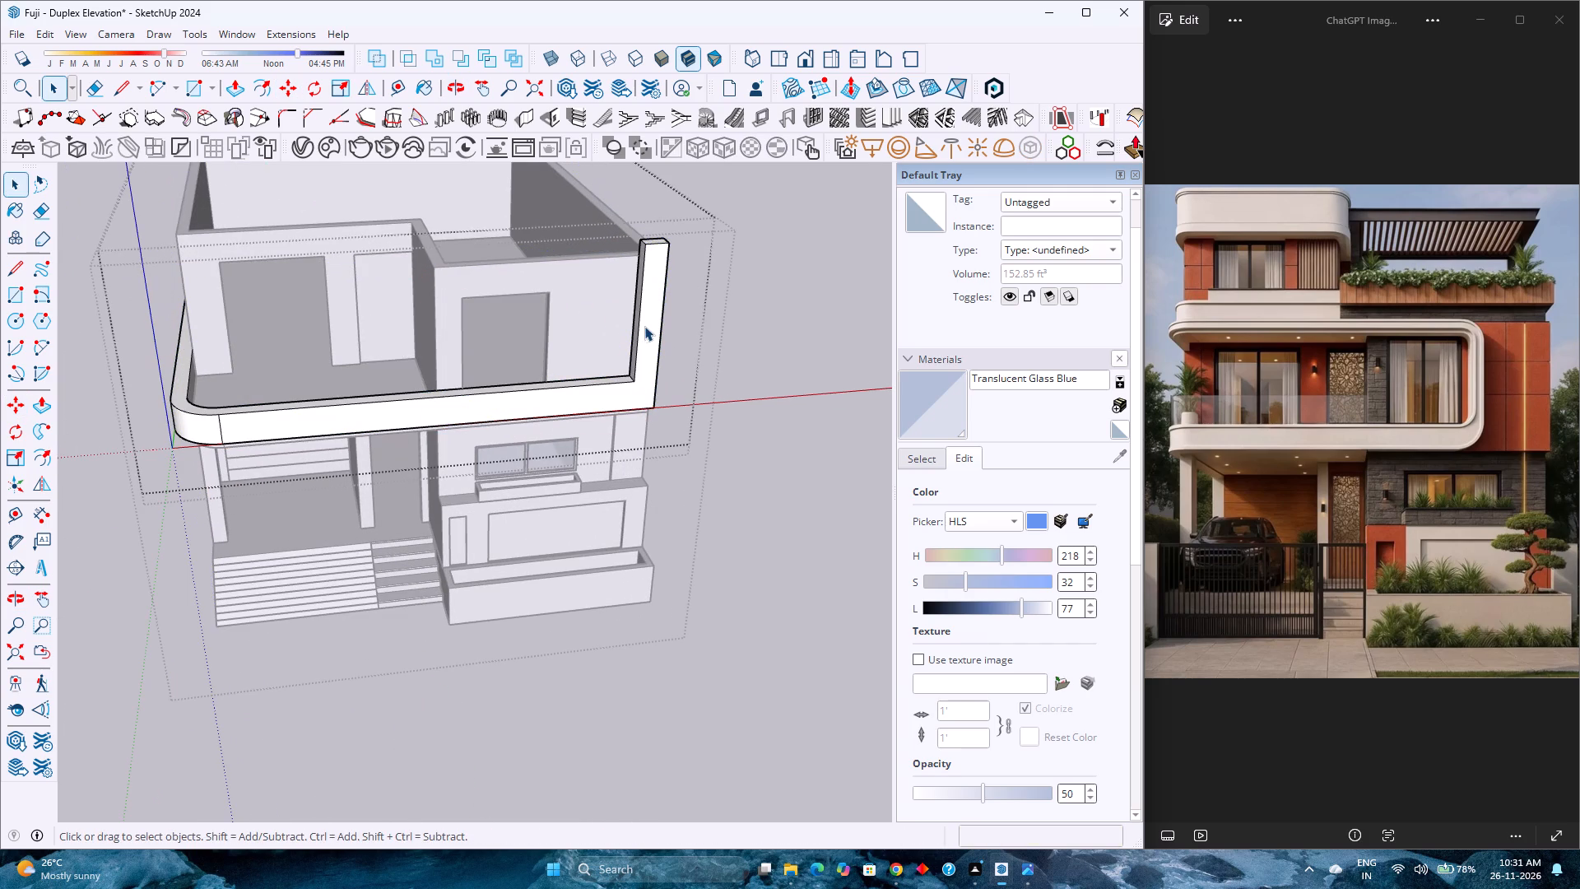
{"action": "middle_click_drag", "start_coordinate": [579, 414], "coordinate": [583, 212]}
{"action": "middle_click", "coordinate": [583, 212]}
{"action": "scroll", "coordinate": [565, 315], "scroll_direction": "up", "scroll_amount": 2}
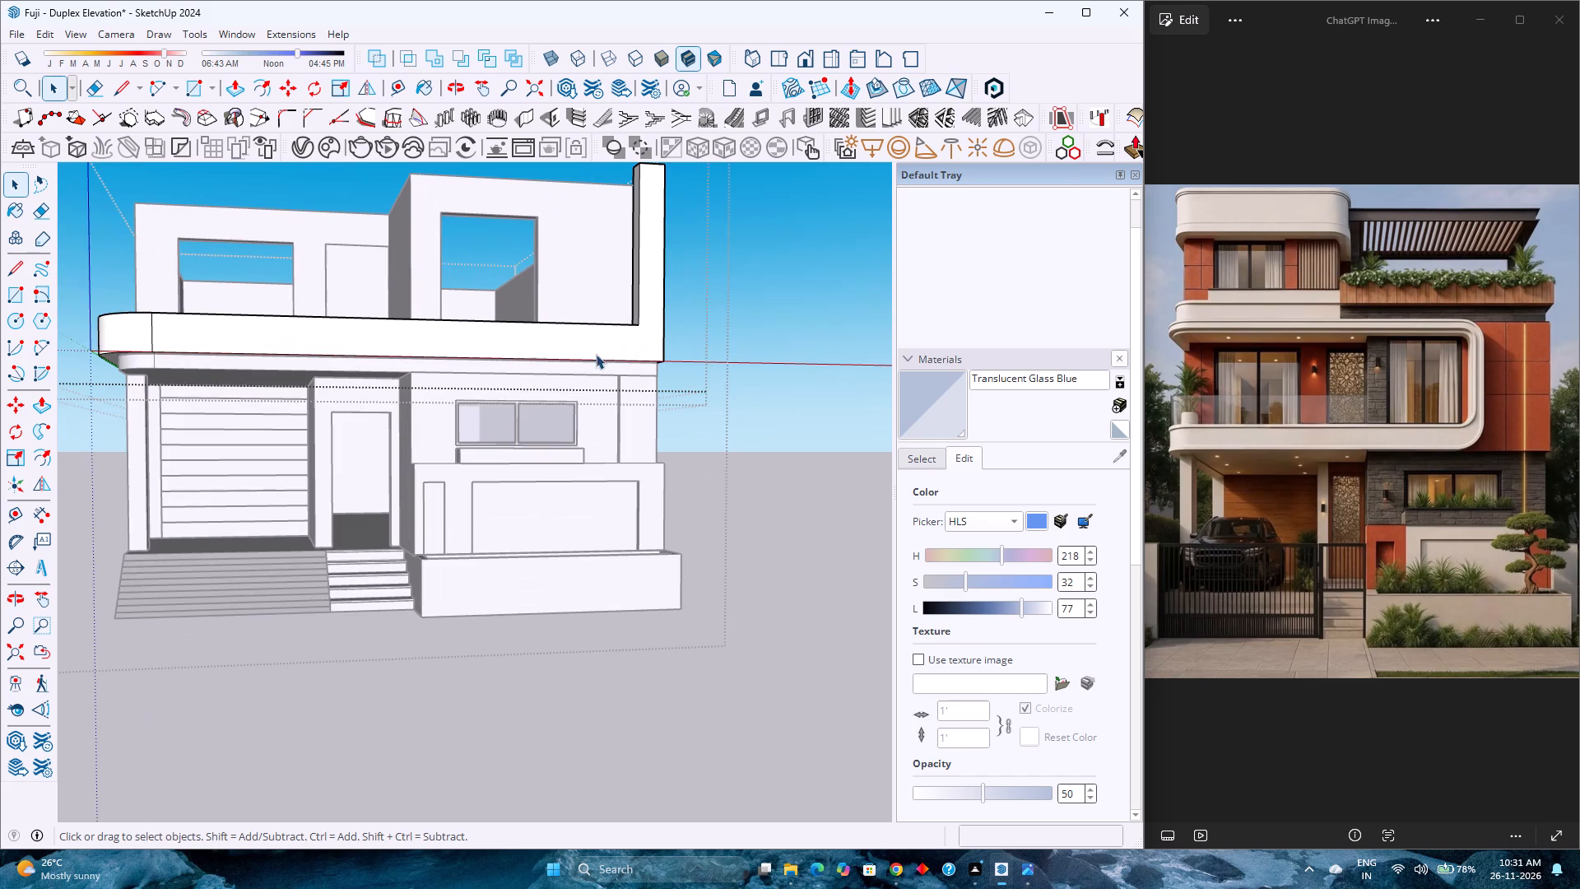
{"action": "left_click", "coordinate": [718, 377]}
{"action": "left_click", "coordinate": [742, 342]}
Move the band group down so its bottom front corner meets the first-floor slab's bottom corner.
{"action": "triple_click", "coordinate": [651, 342]}
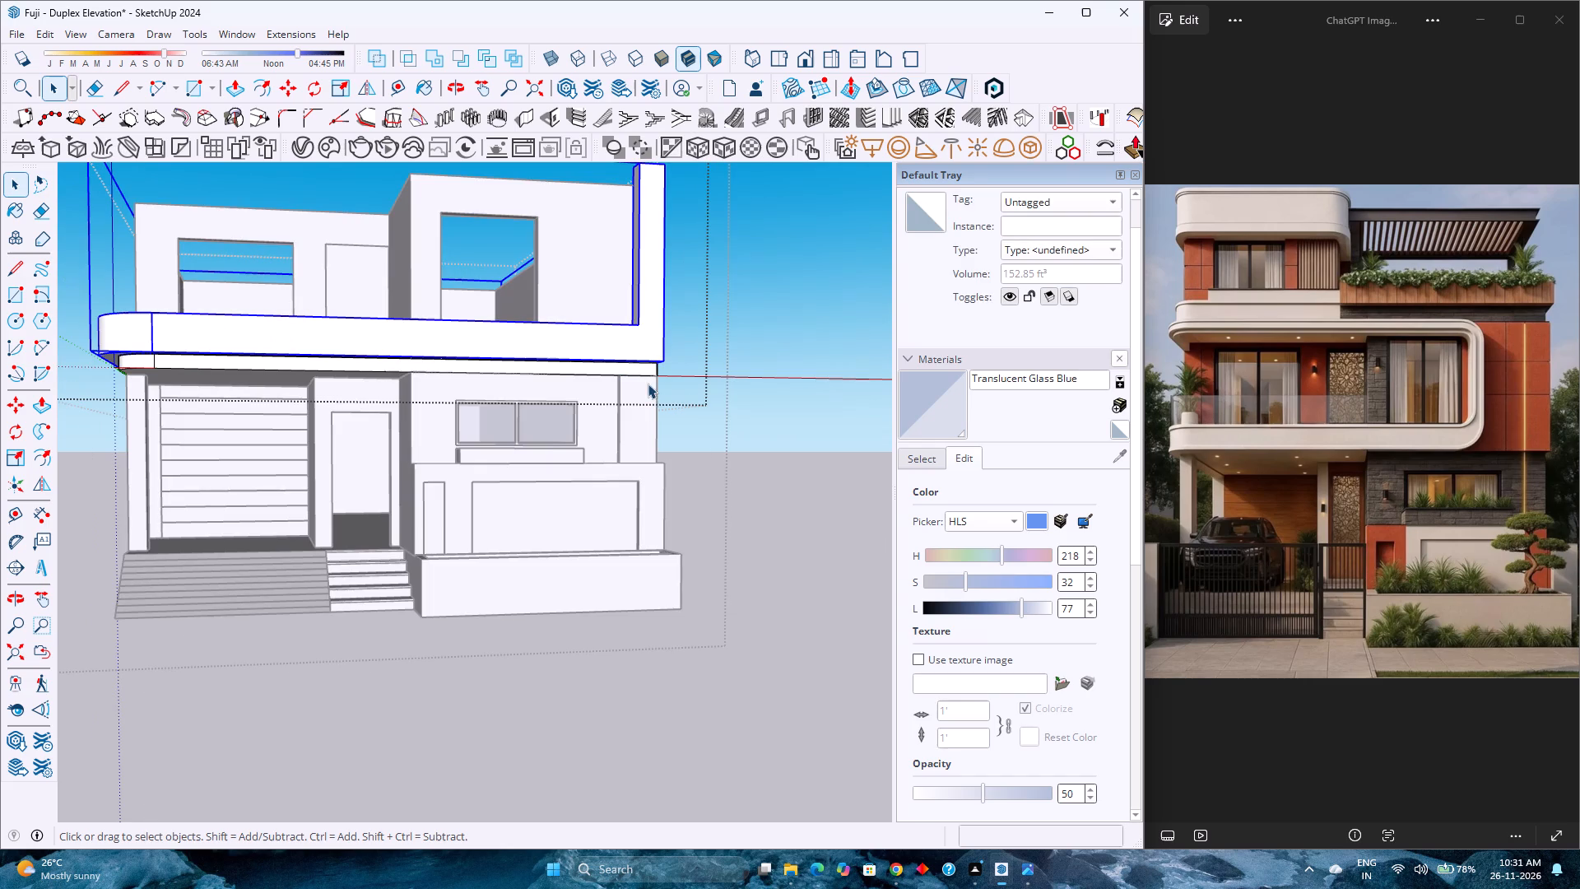
{"action": "key", "text": "m"}
{"action": "scroll", "coordinate": [643, 394], "scroll_direction": "up", "scroll_amount": 4}
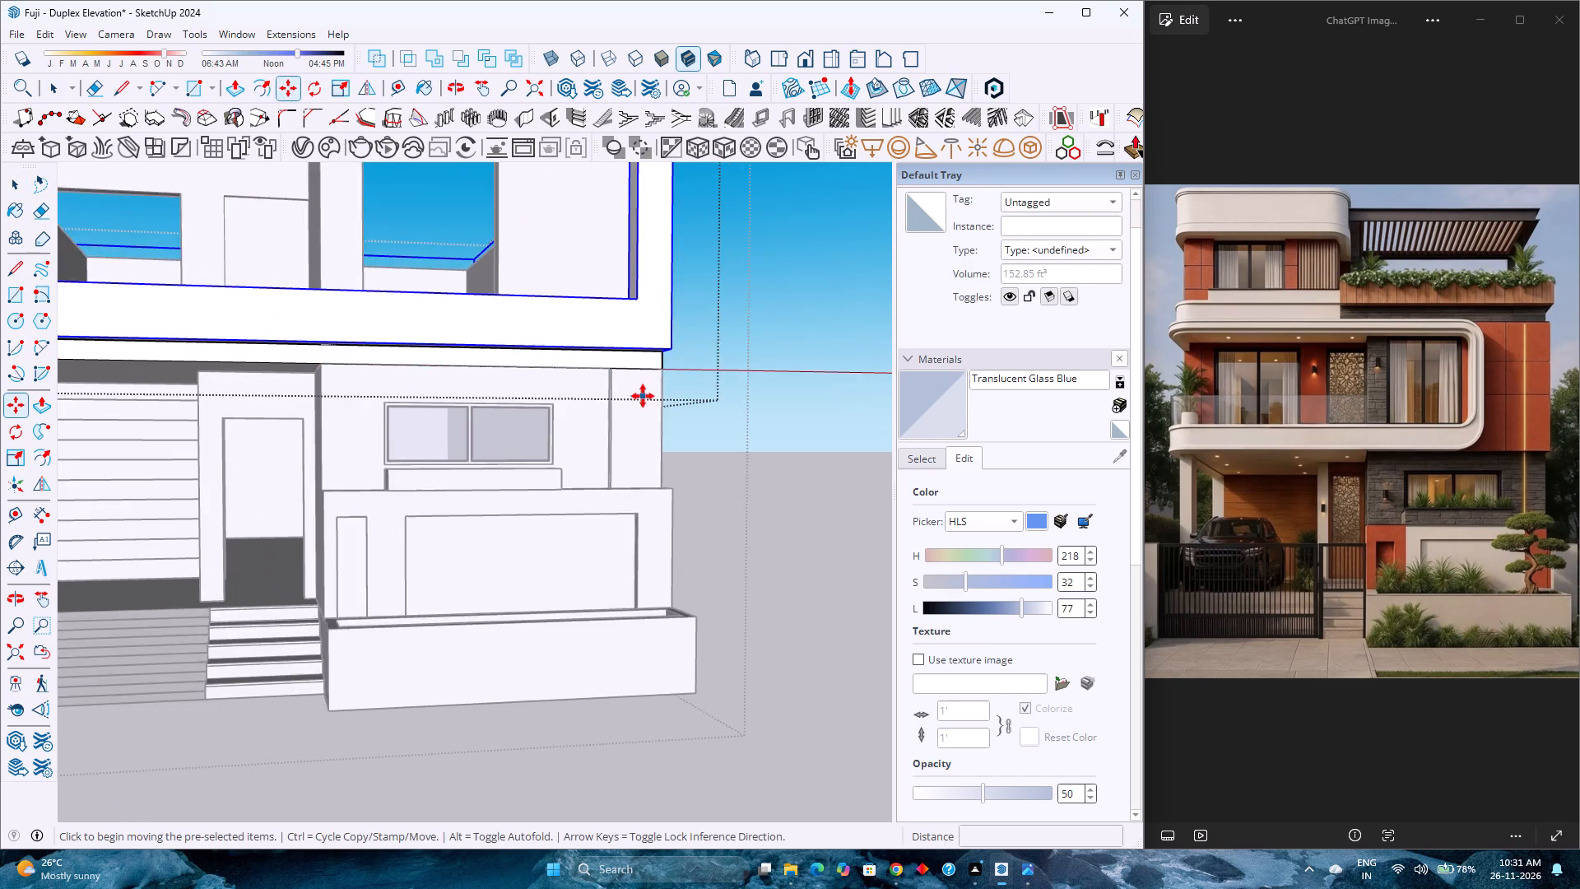
{"action": "scroll", "coordinate": [643, 396], "scroll_direction": "up", "scroll_amount": 1}
{"action": "middle_click_drag", "start_coordinate": [643, 396], "coordinate": [339, 347]}
{"action": "middle_click", "coordinate": [339, 347]}
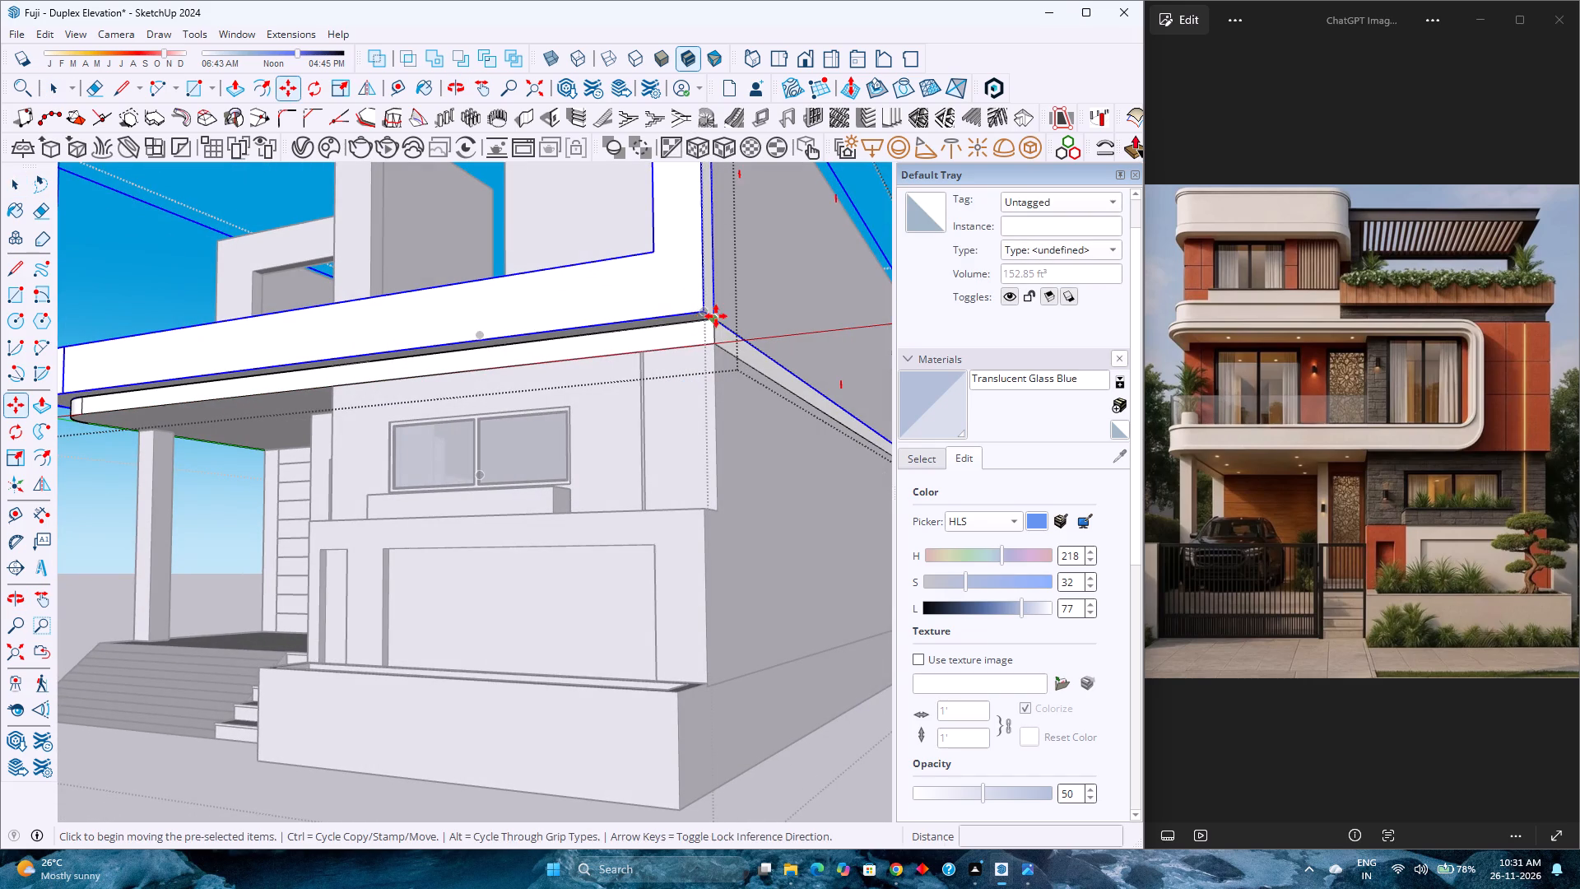
{"action": "left_click", "coordinate": [718, 316]}
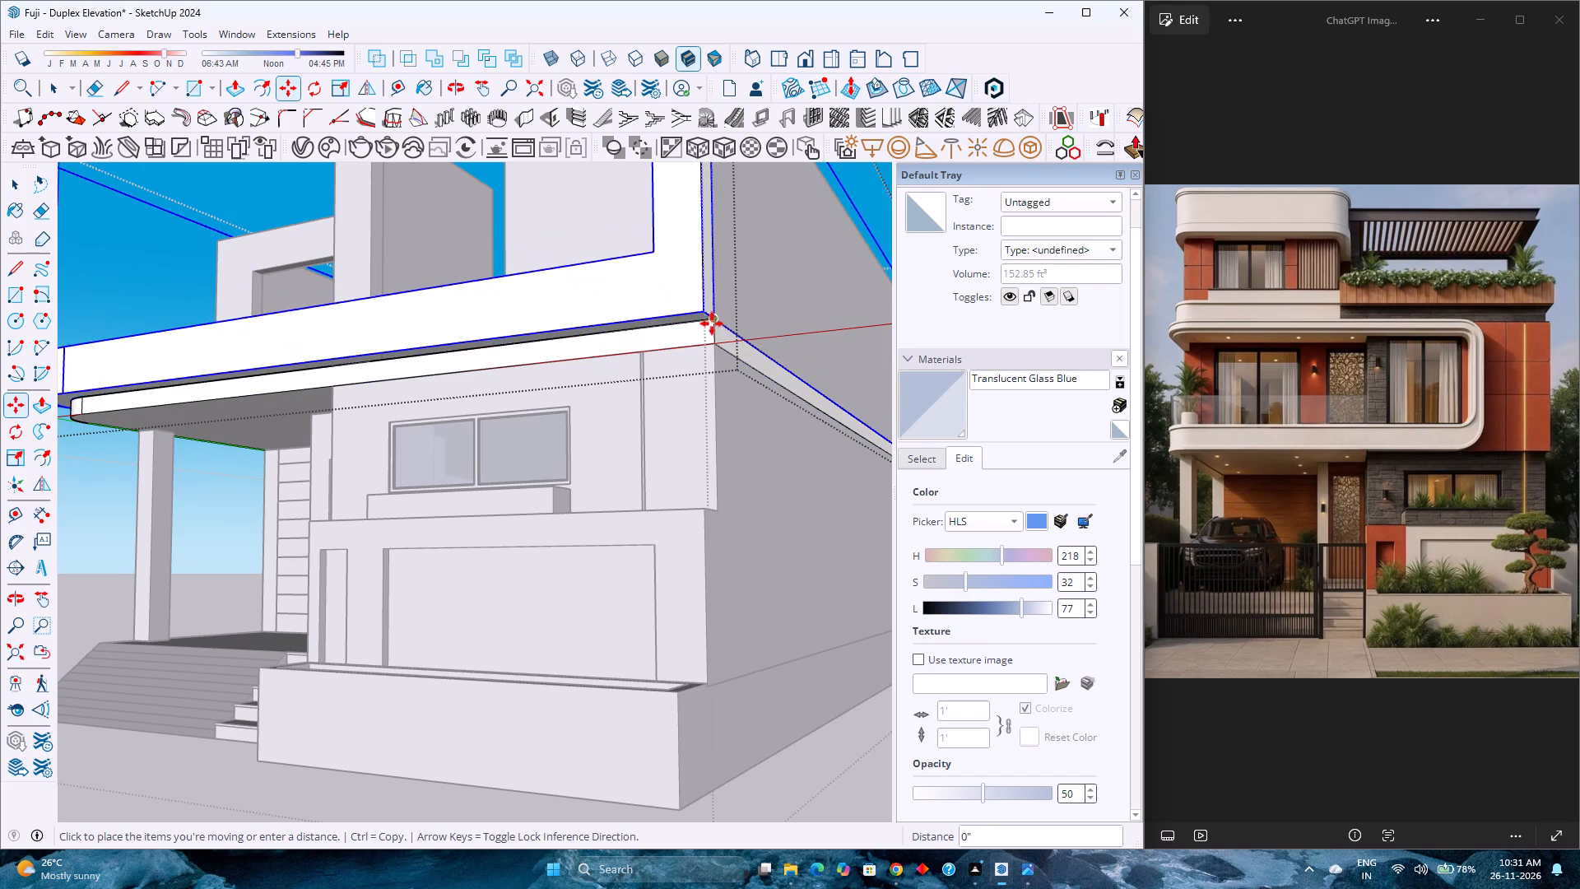
{"action": "left_click", "coordinate": [714, 344]}
Inside the band group, Push/Pull the upright's inner side face 4' 8" toward the balcony.
{"action": "middle_click_drag", "start_coordinate": [603, 356], "coordinate": [889, 500]}
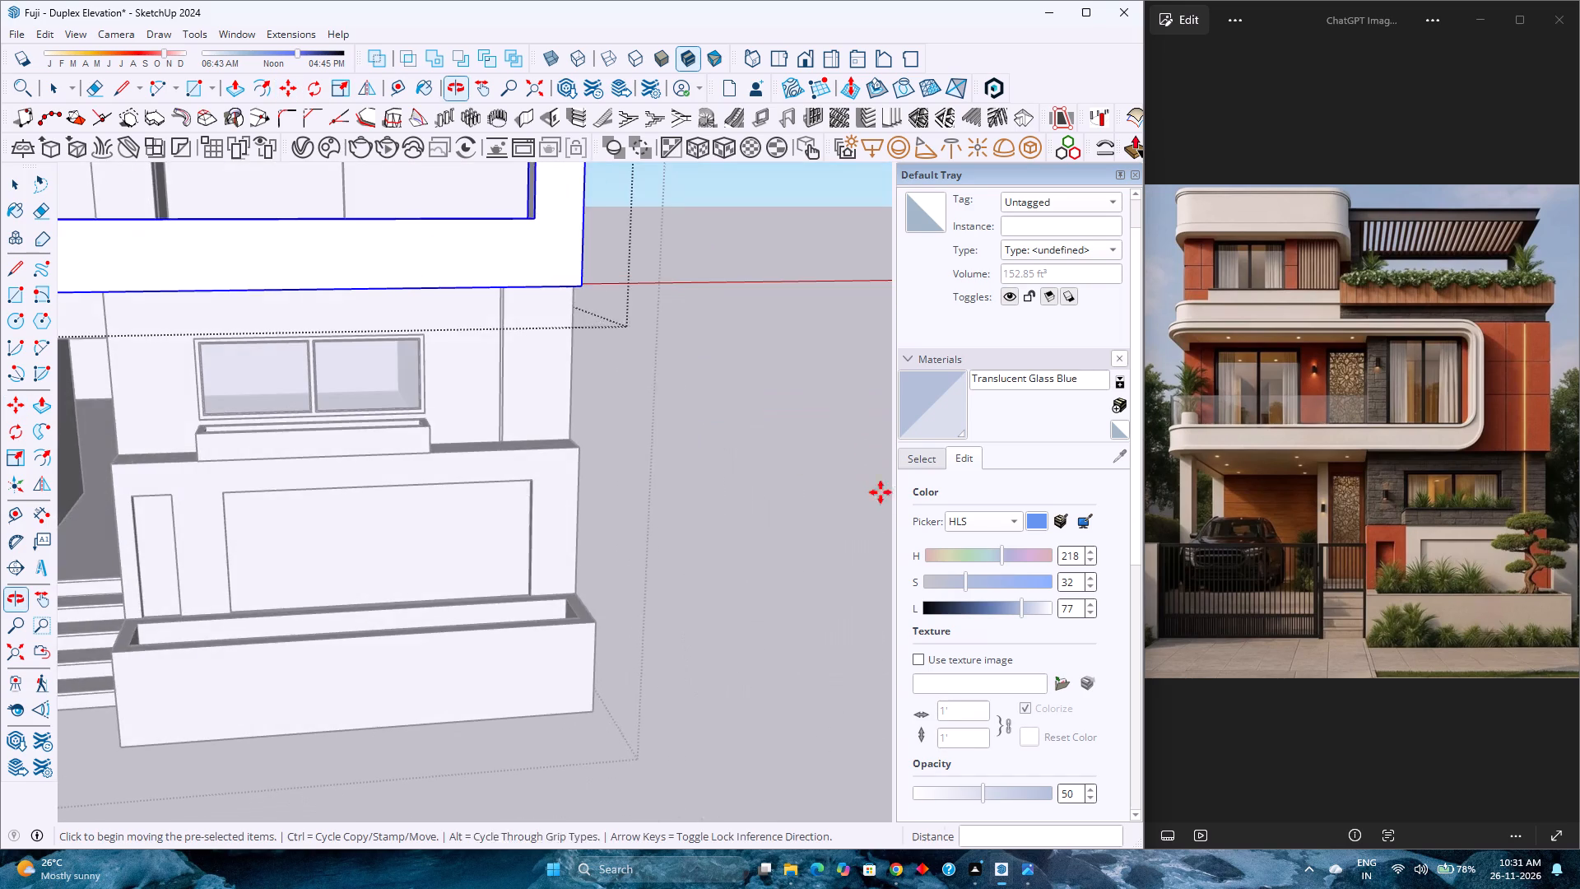
{"action": "scroll", "coordinate": [747, 454], "scroll_direction": "down", "scroll_amount": 7}
{"action": "middle_click_drag", "start_coordinate": [531, 422], "coordinate": [531, 442], "text": "shift"}
{"action": "middle_click_drag", "start_coordinate": [532, 447], "coordinate": [542, 525], "text": "shift"}
{"action": "middle_click_drag", "start_coordinate": [536, 522], "coordinate": [650, 528]}
{"action": "key", "text": "space"}
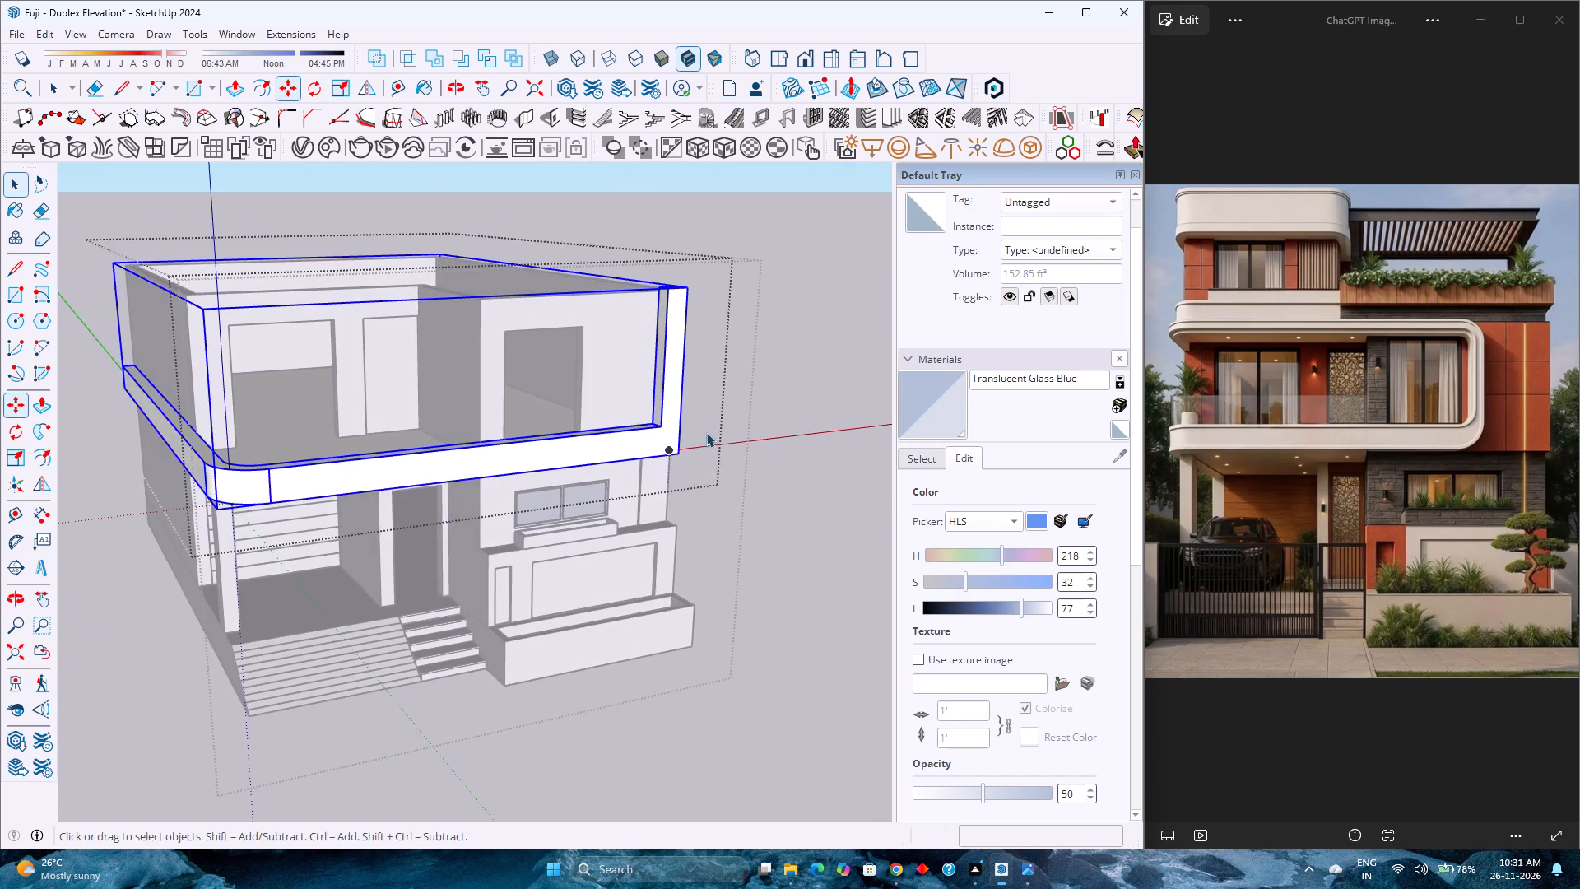
{"action": "scroll", "coordinate": [706, 426], "scroll_direction": "up", "scroll_amount": 4}
{"action": "double_click", "coordinate": [650, 389]}
{"action": "scroll", "coordinate": [643, 390], "scroll_direction": "up", "scroll_amount": 2}
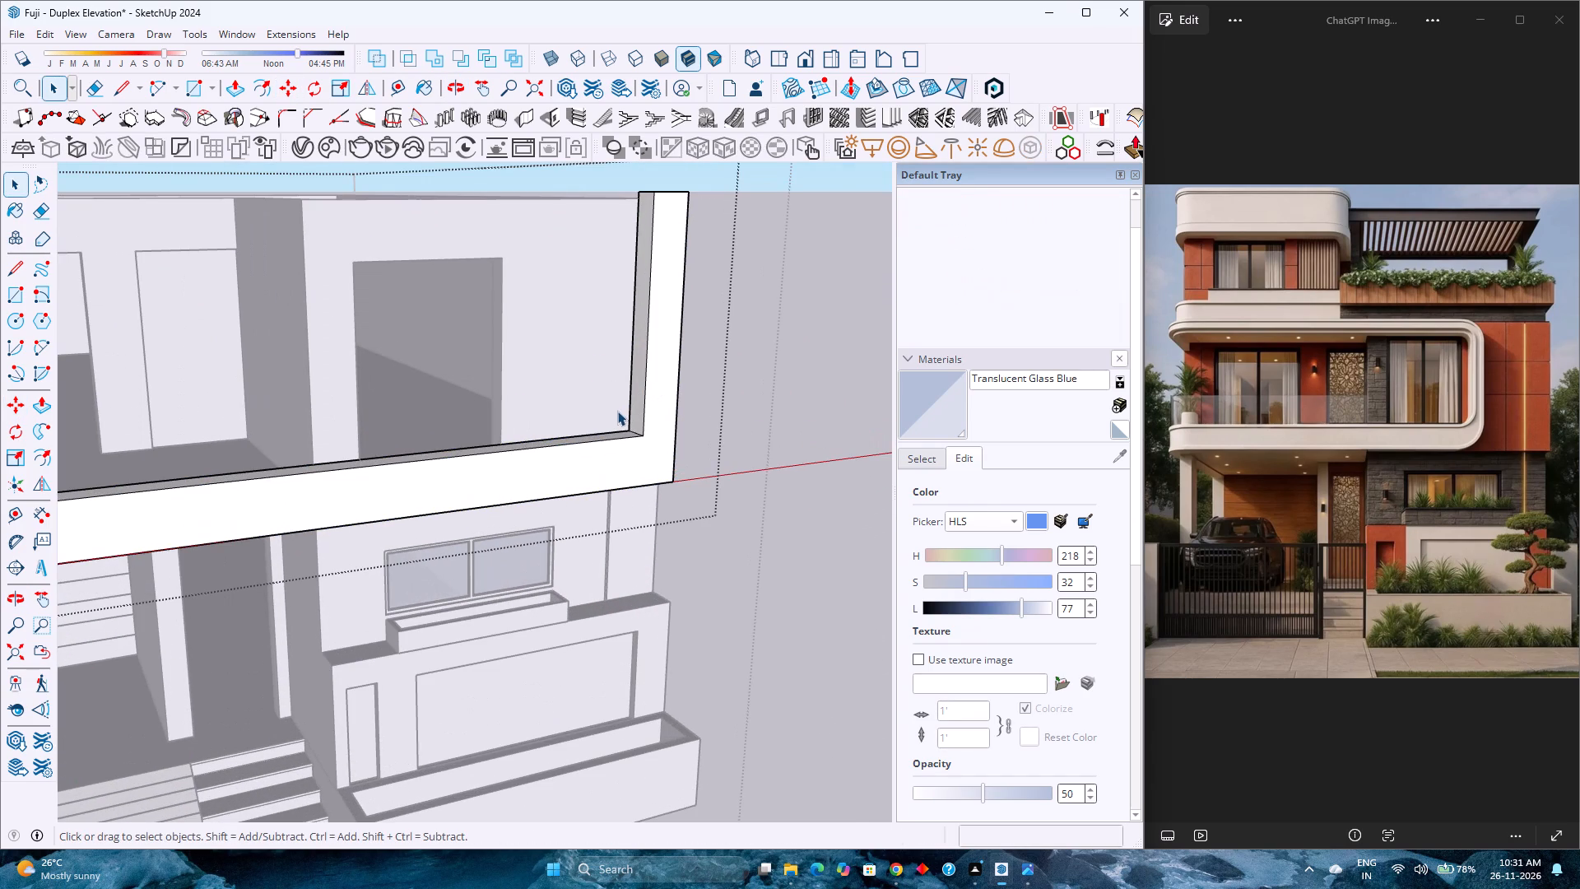
{"action": "scroll", "coordinate": [602, 425], "scroll_direction": "up", "scroll_amount": 3}
{"action": "middle_click_drag", "start_coordinate": [602, 425], "coordinate": [688, 486]}
{"action": "middle_click", "coordinate": [688, 486]}
{"action": "middle_click", "coordinate": [689, 486]}
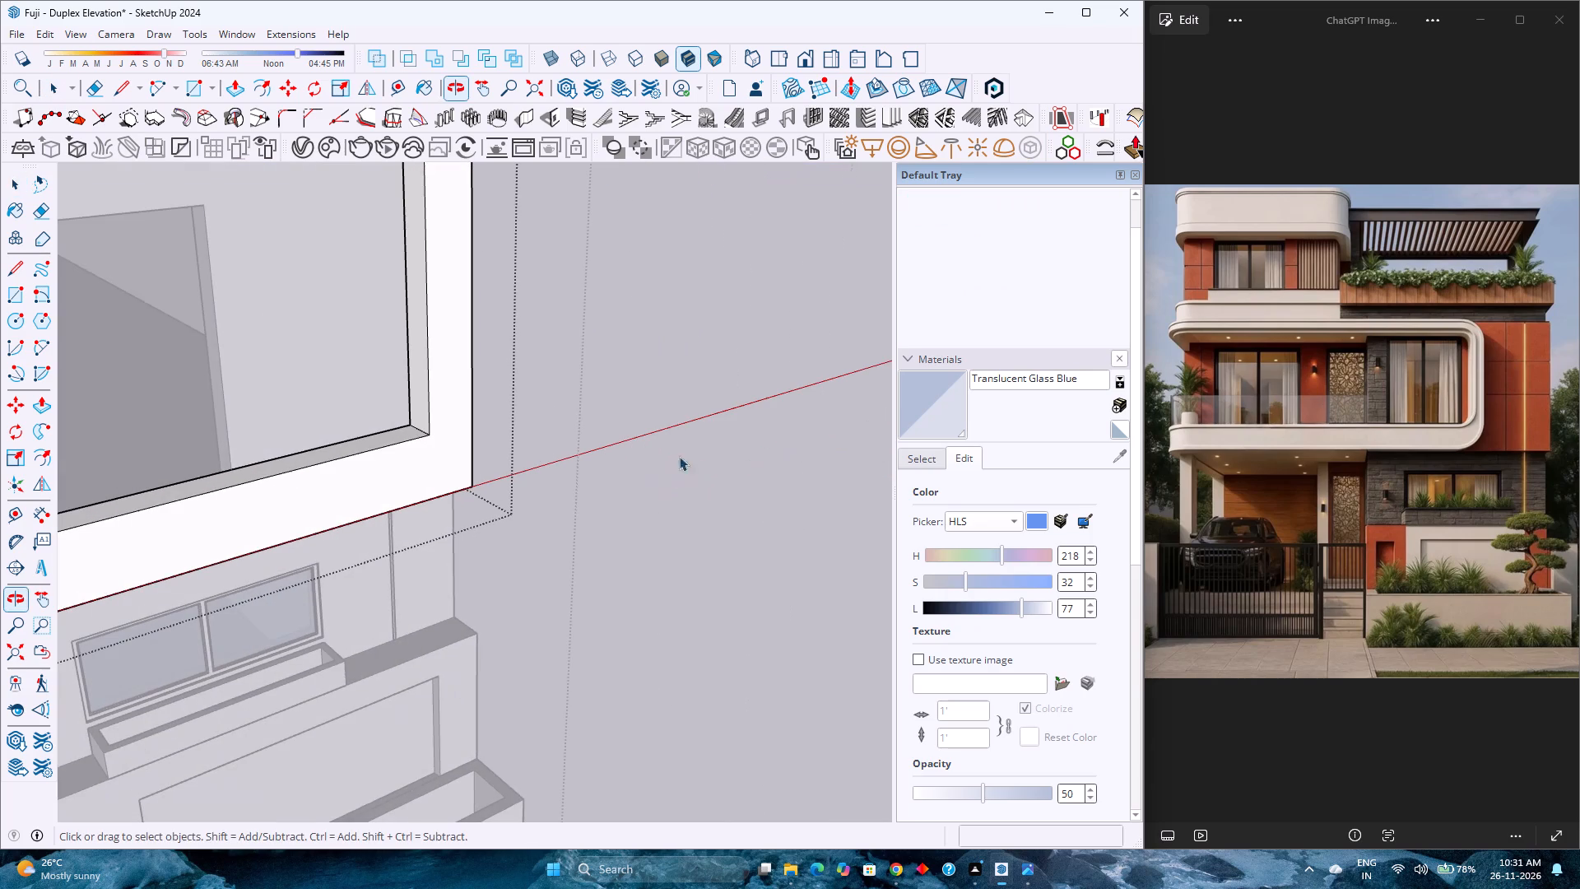
{"action": "key", "text": "p"}
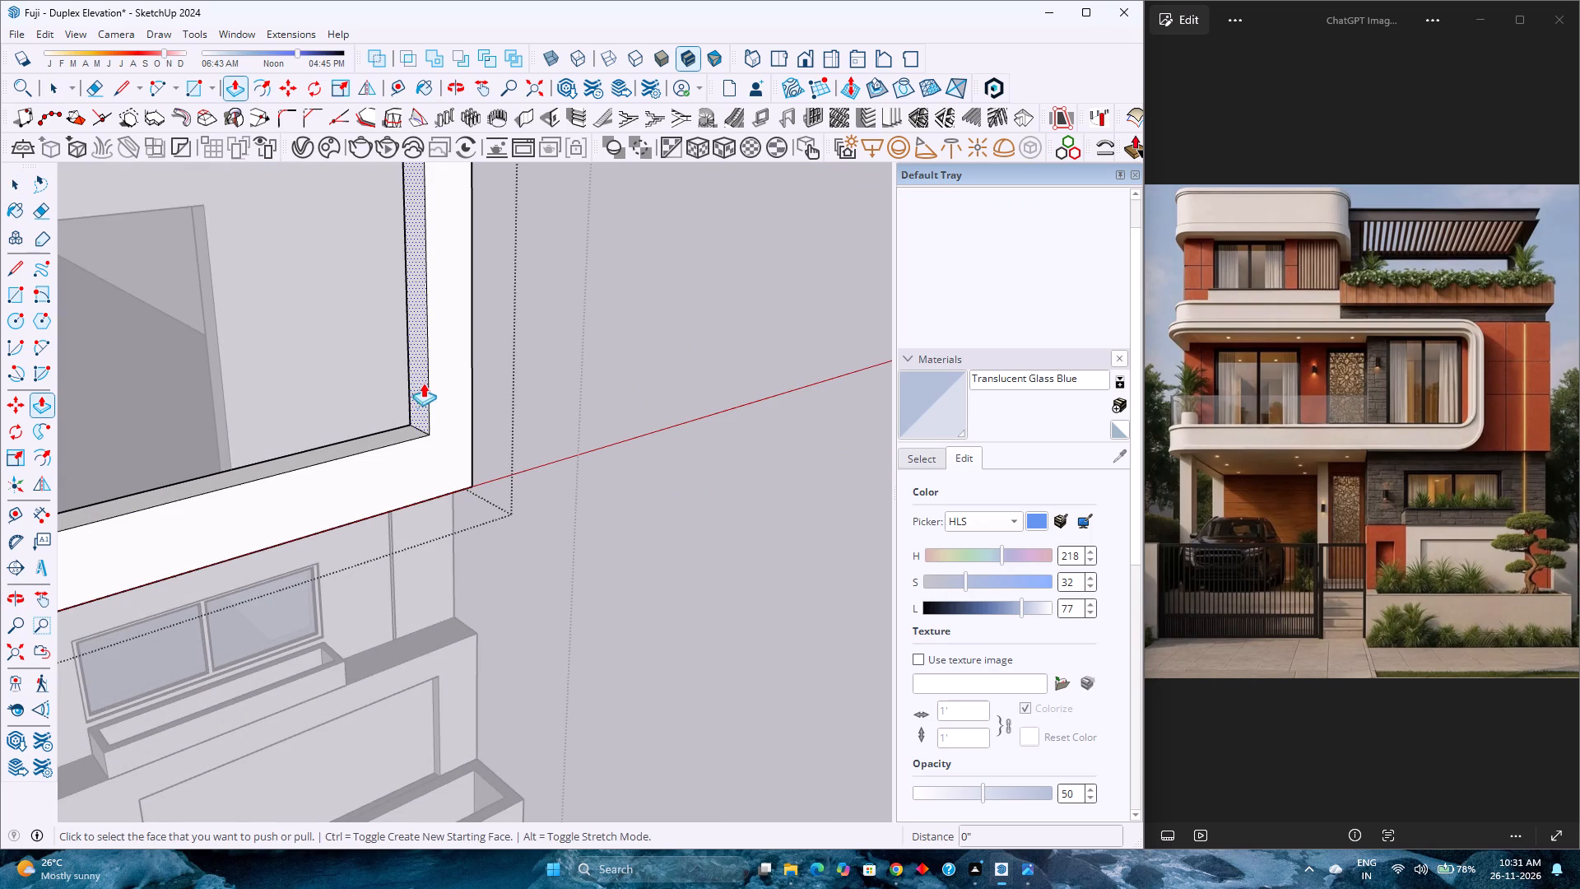
{"action": "left_click", "coordinate": [418, 386]}
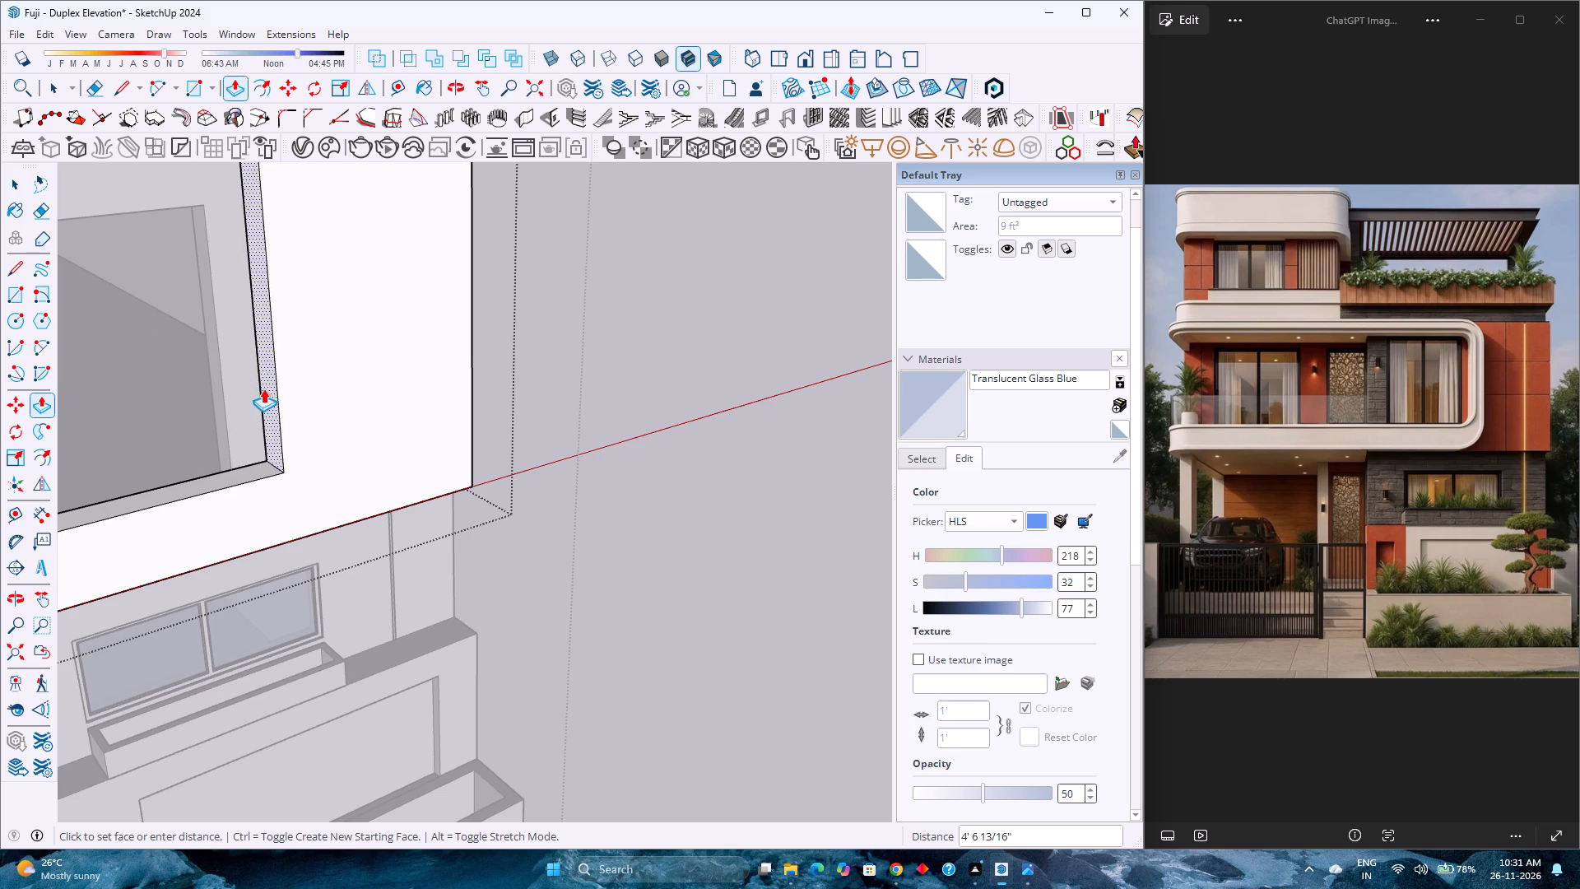
{"action": "type", "text": "5'"}
{"action": "key", "text": "Return"}
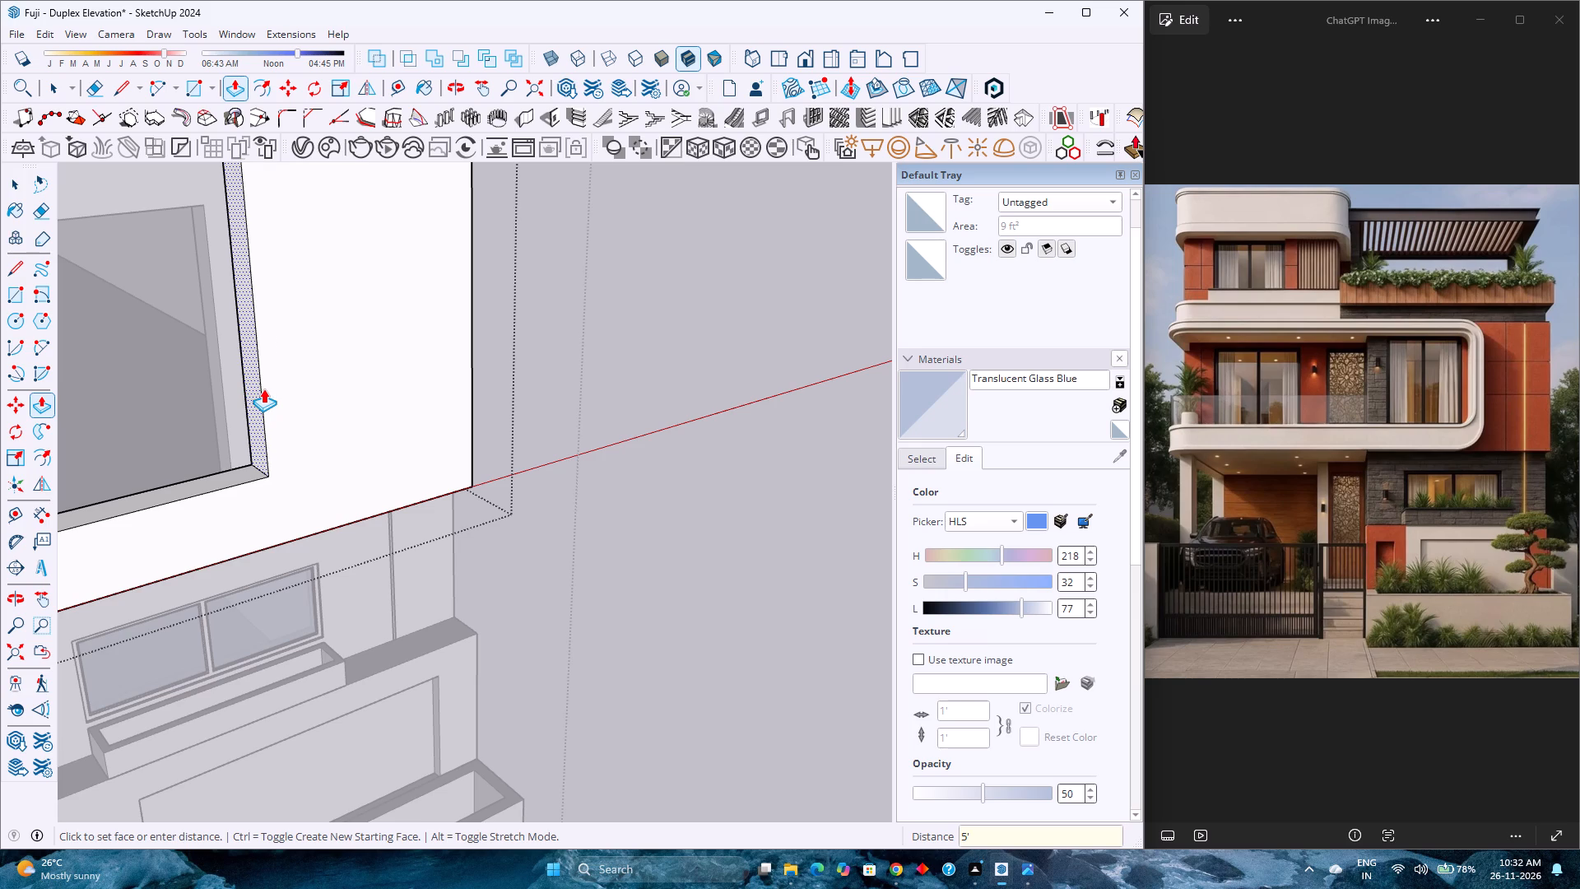
{"action": "type", "text": "4'8"}
{"action": "key", "text": "Return"}
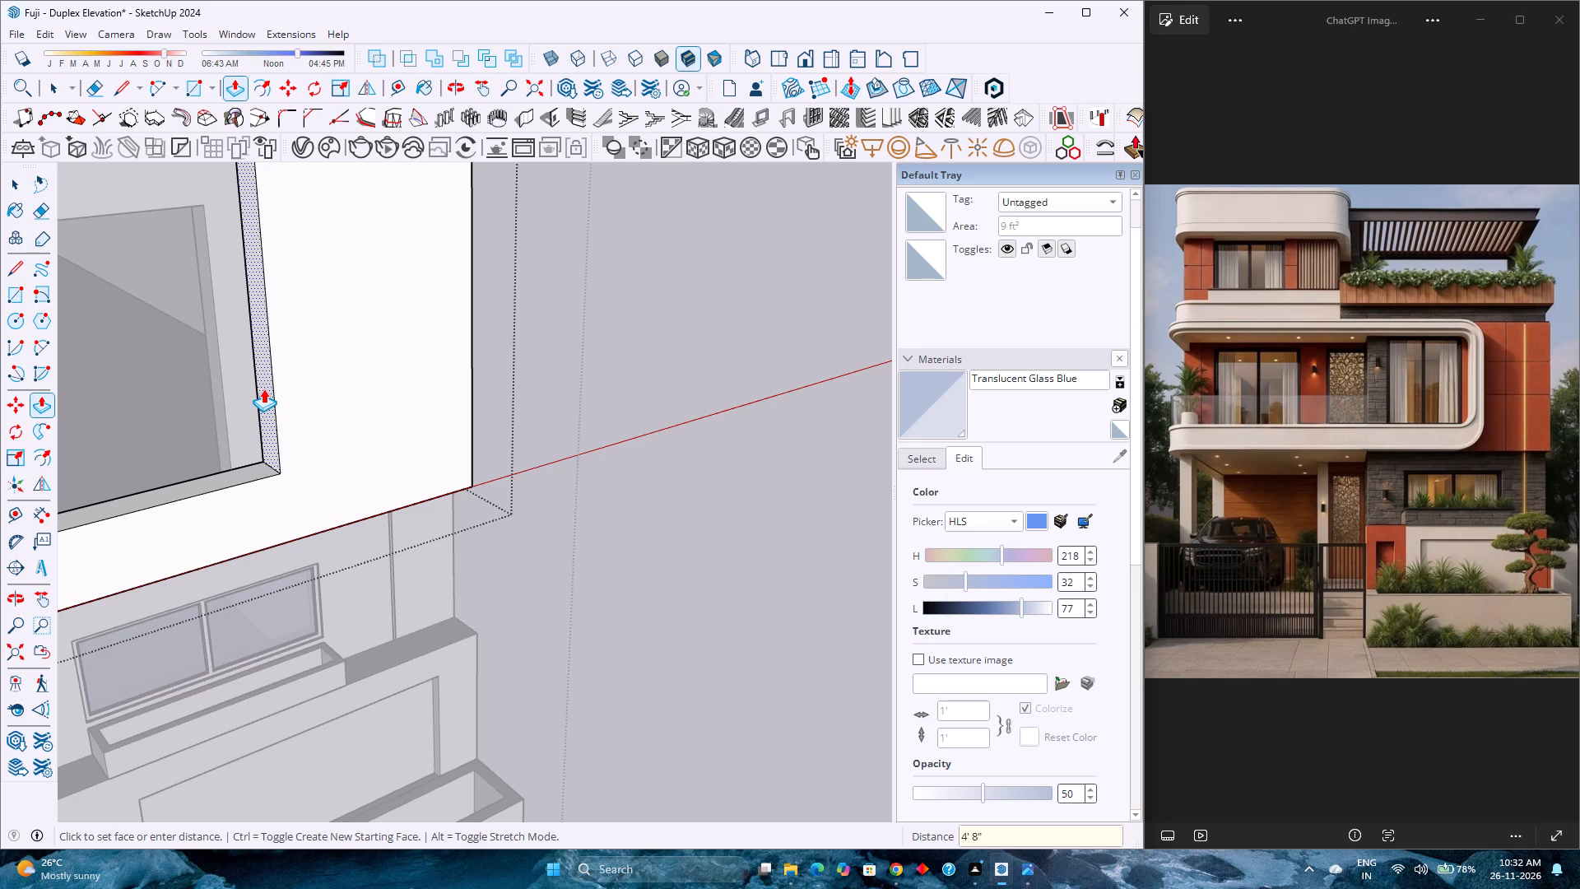
Push/Pull the upright's outer end face inward by 4' 8" to shorten the band's front arm.
{"action": "scroll", "coordinate": [263, 389], "scroll_direction": "down", "scroll_amount": 10}
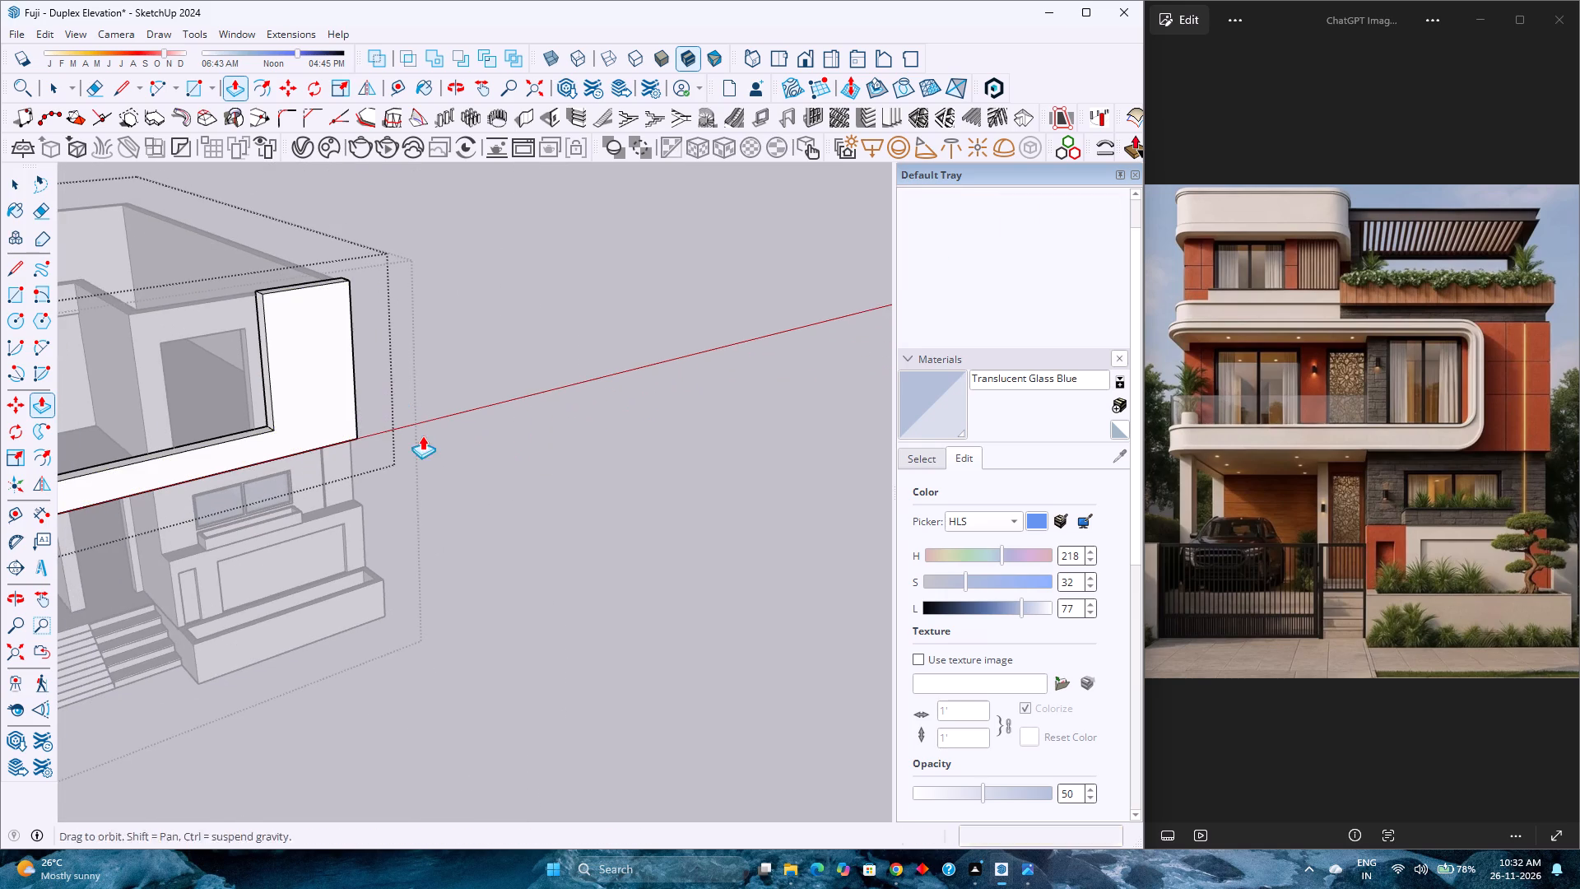
{"action": "middle_click", "coordinate": [422, 435], "text": "shift"}
{"action": "middle_click", "coordinate": [423, 435], "text": "shift"}
{"action": "middle_click_drag", "start_coordinate": [423, 435], "coordinate": [696, 456], "text": "shift"}
{"action": "middle_click", "coordinate": [706, 464]}
{"action": "middle_click_drag", "start_coordinate": [704, 465], "coordinate": [525, 477]}
{"action": "scroll", "coordinate": [511, 469], "scroll_direction": "down", "scroll_amount": 4}
{"action": "middle_click_drag", "start_coordinate": [491, 473], "coordinate": [676, 493], "text": "shift"}
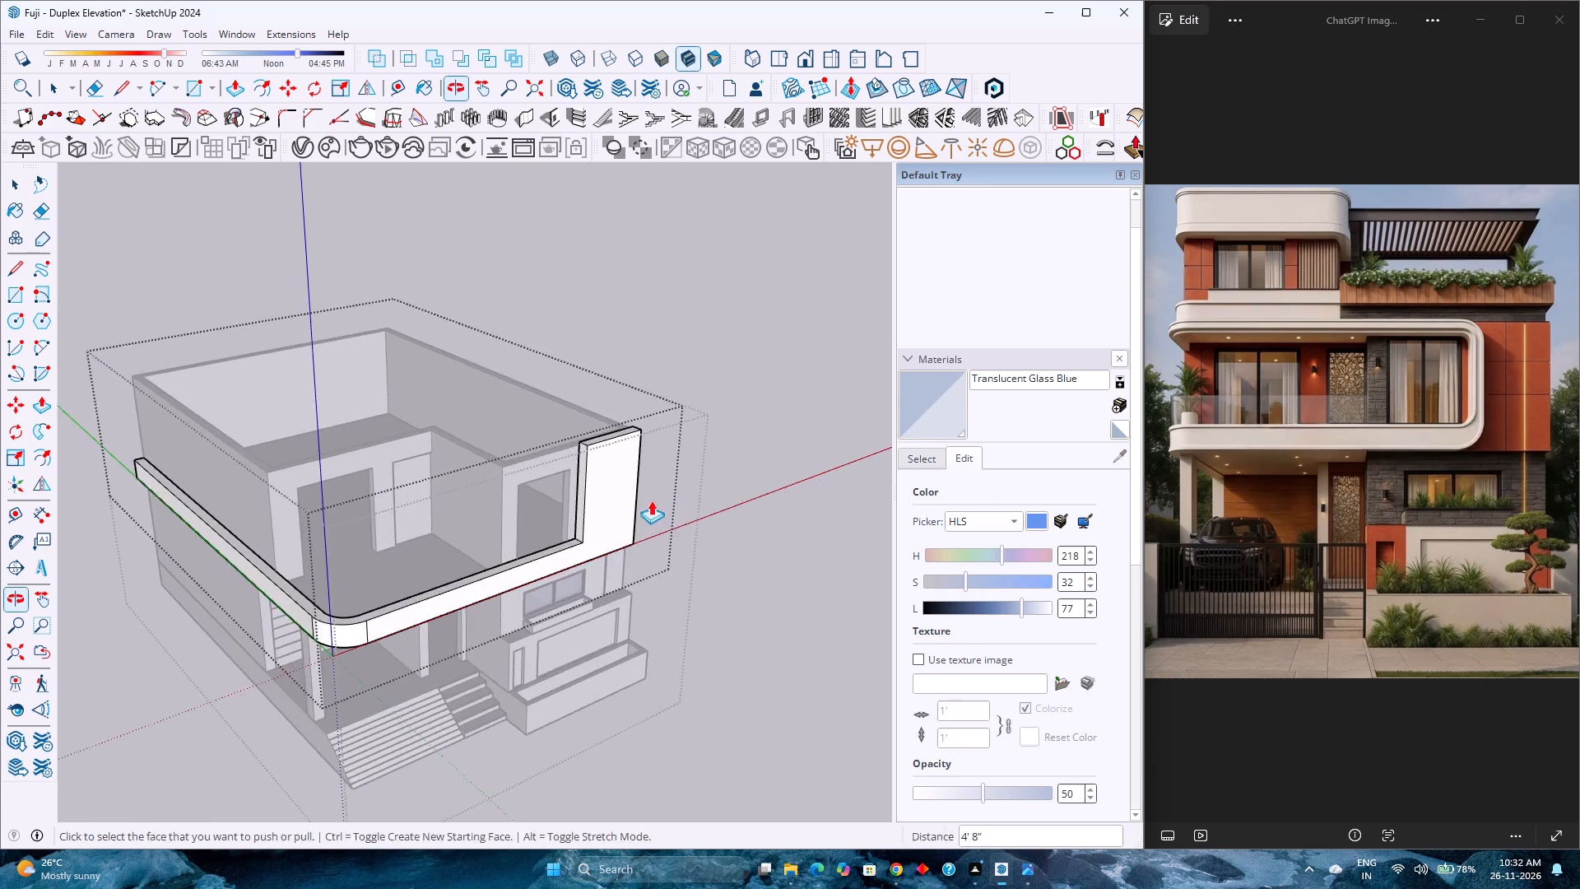
{"action": "middle_click_drag", "start_coordinate": [640, 501], "coordinate": [116, 542]}
{"action": "scroll", "coordinate": [465, 607], "scroll_direction": "up", "scroll_amount": 8}
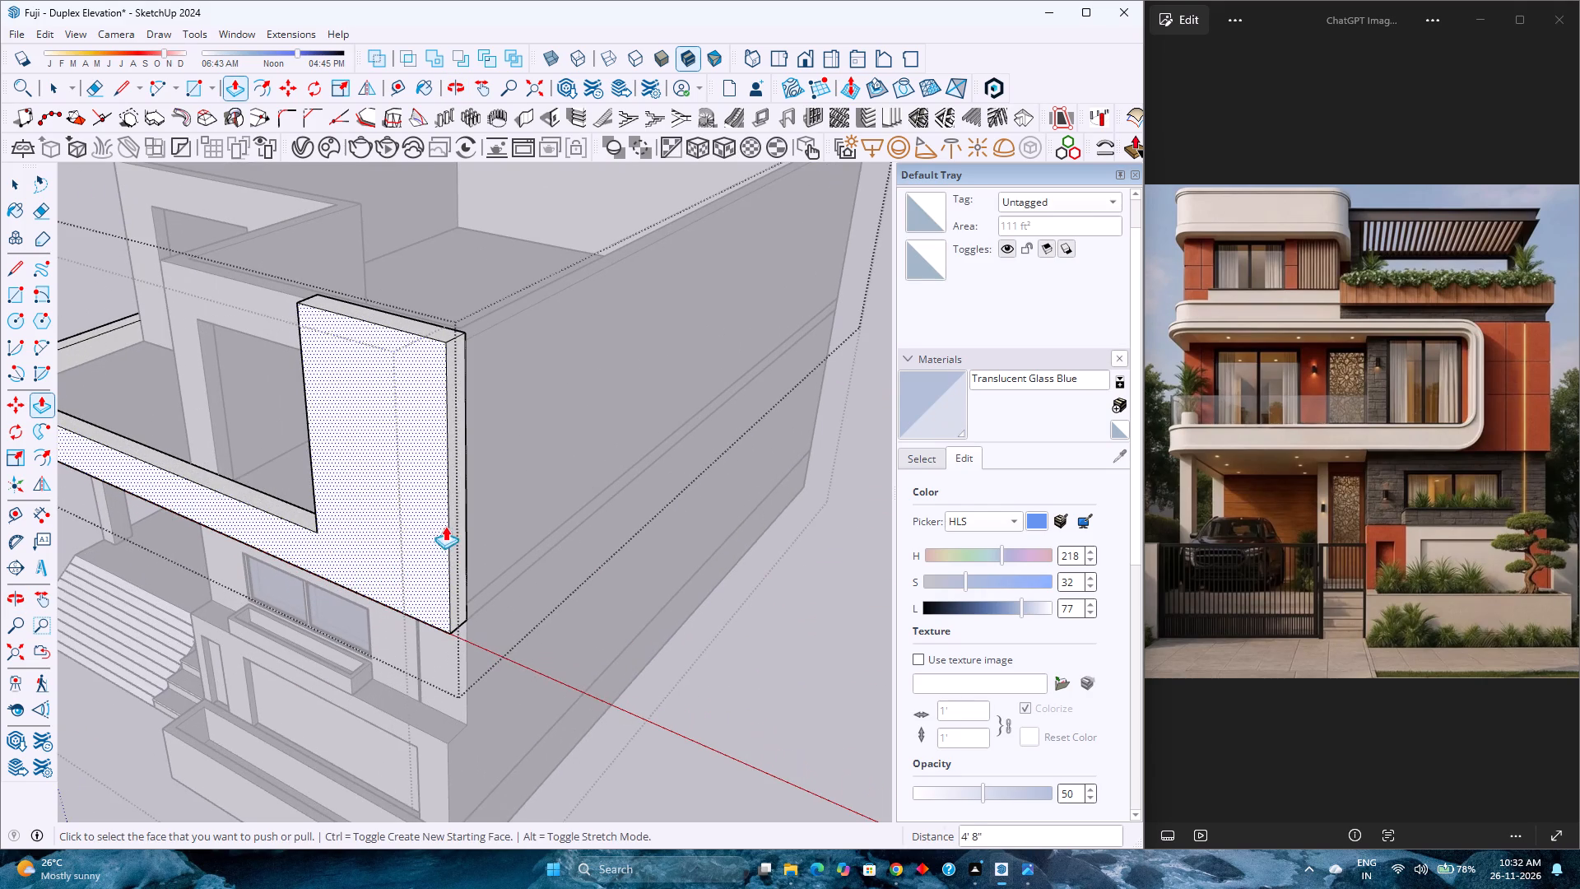
{"action": "left_click", "coordinate": [457, 521]}
{"action": "type", "text": "4'8"}
{"action": "key", "text": "Return"}
Examine the band and its shifted upright on the house front against the reference image.
{"action": "scroll", "coordinate": [383, 504], "scroll_direction": "down", "scroll_amount": 4}
{"action": "middle_click", "coordinate": [344, 517]}
{"action": "middle_click", "coordinate": [348, 512]}
{"action": "middle_click_drag", "start_coordinate": [358, 505], "coordinate": [373, 496]}
{"action": "middle_click_drag", "start_coordinate": [379, 493], "coordinate": [551, 437]}
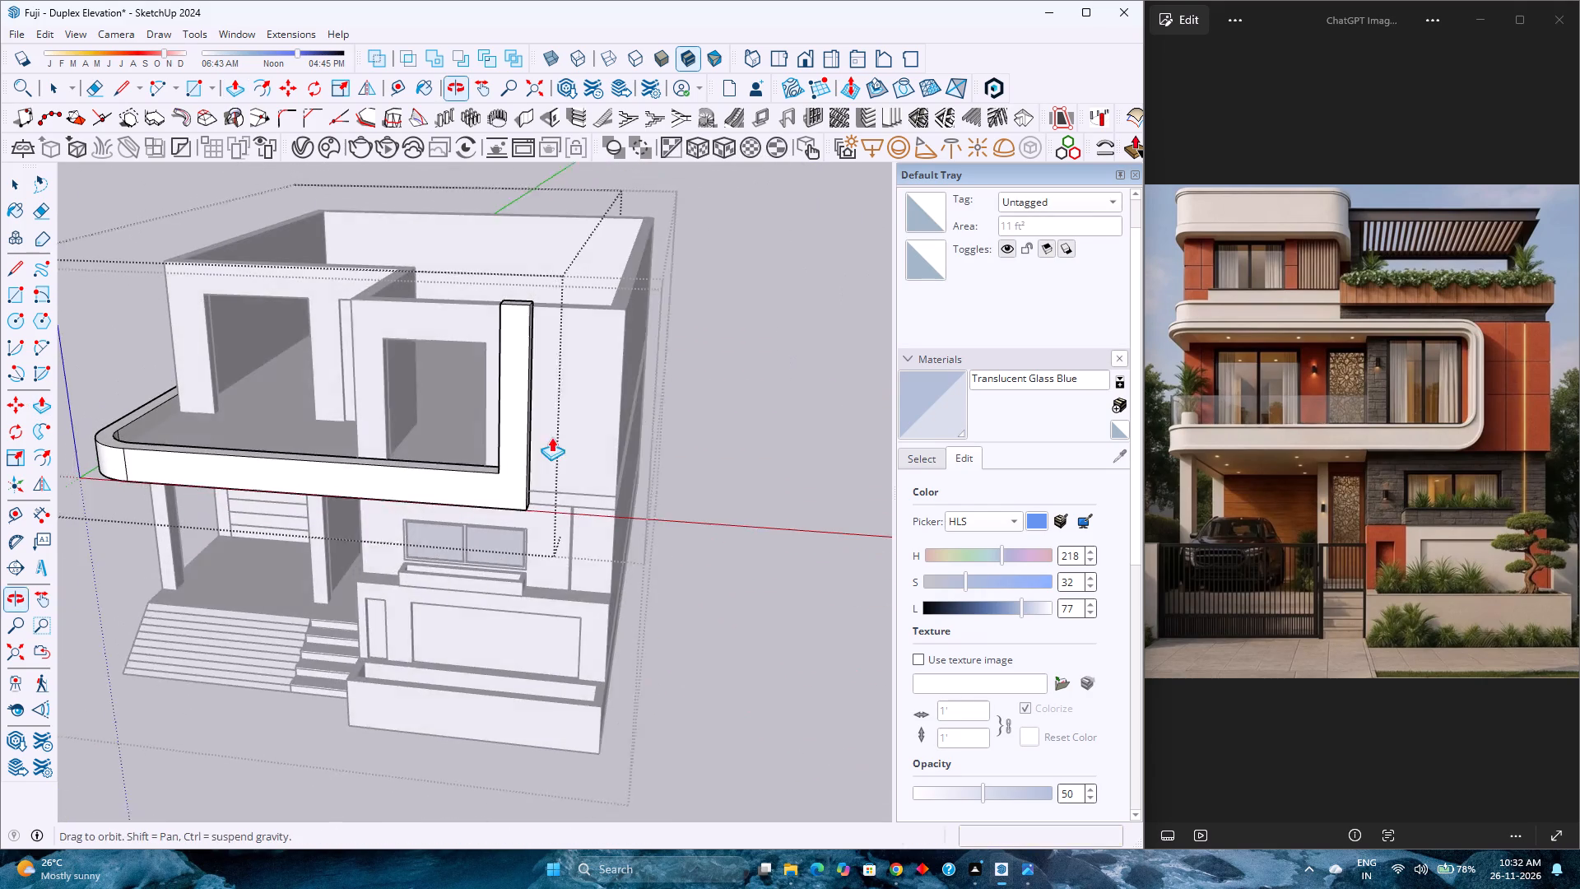
{"action": "middle_click_drag", "start_coordinate": [551, 437], "coordinate": [551, 437]}
{"action": "middle_click", "coordinate": [551, 437]}
{"action": "scroll", "coordinate": [528, 440], "scroll_direction": "down", "scroll_amount": 4}
{"action": "middle_click_drag", "start_coordinate": [462, 472], "coordinate": [639, 333]}
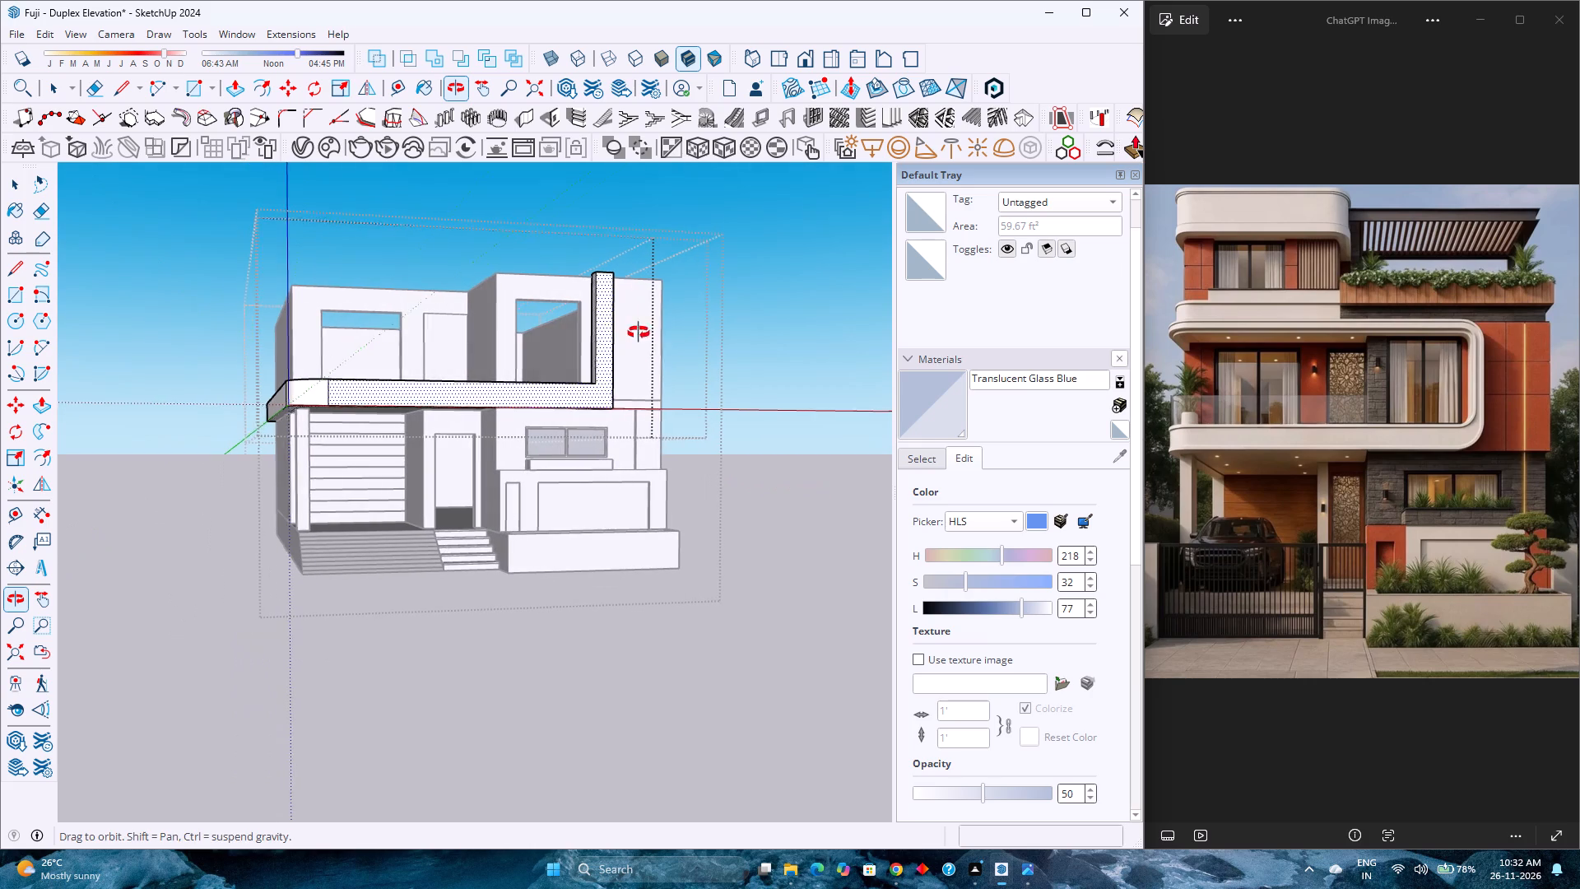
Push/Pull the upright's outer end face inward by 6" toward the balcony.
{"action": "middle_click_drag", "start_coordinate": [639, 333], "coordinate": [640, 333]}
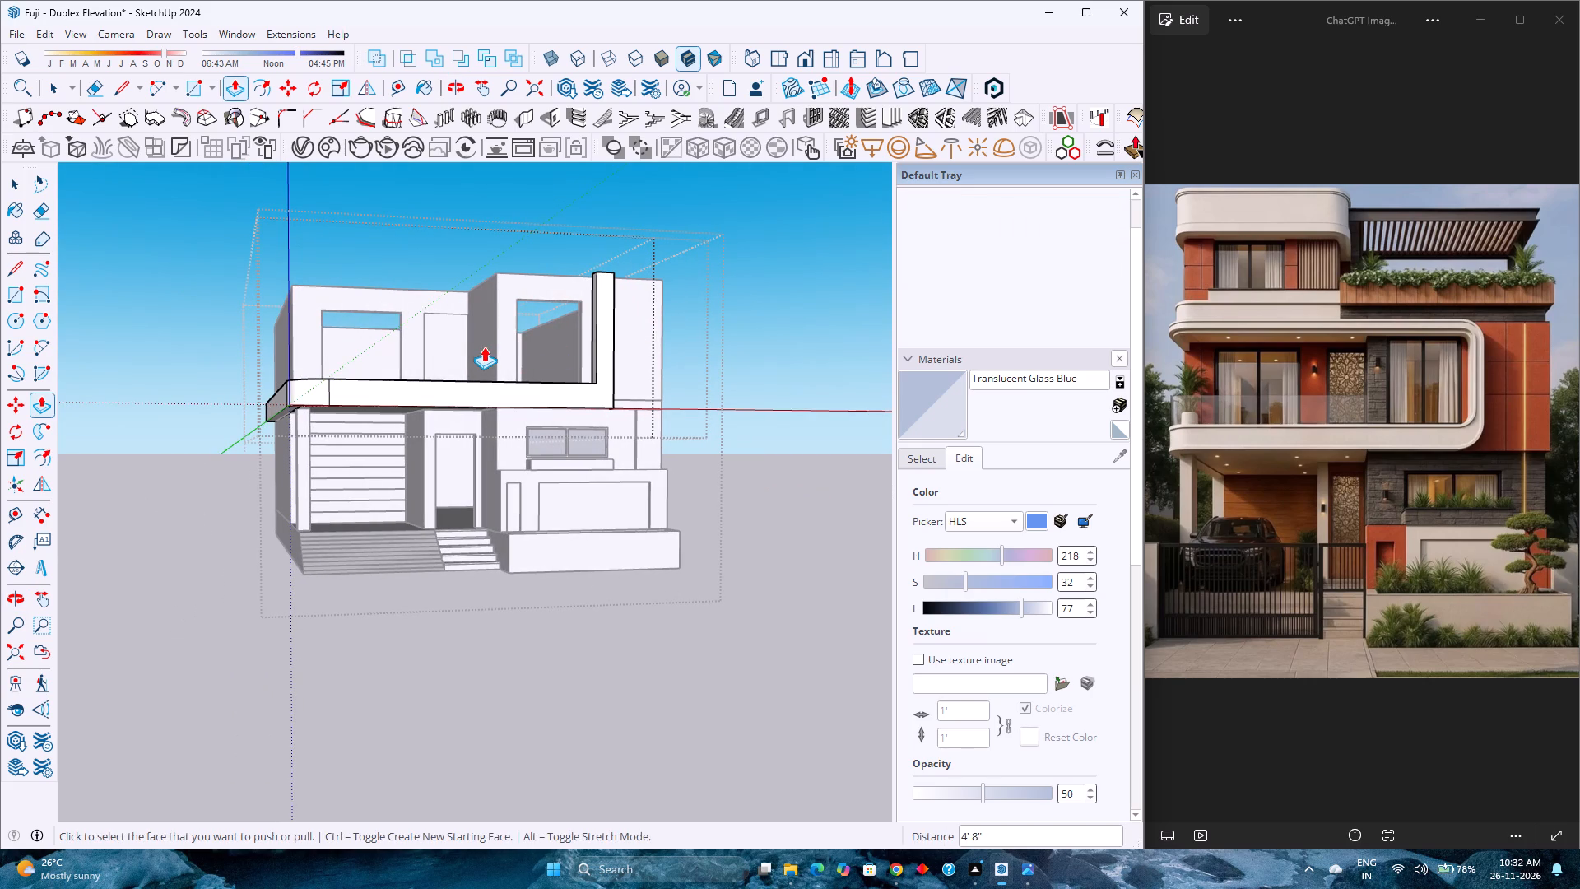
{"action": "scroll", "coordinate": [606, 286], "scroll_direction": "up", "scroll_amount": 2}
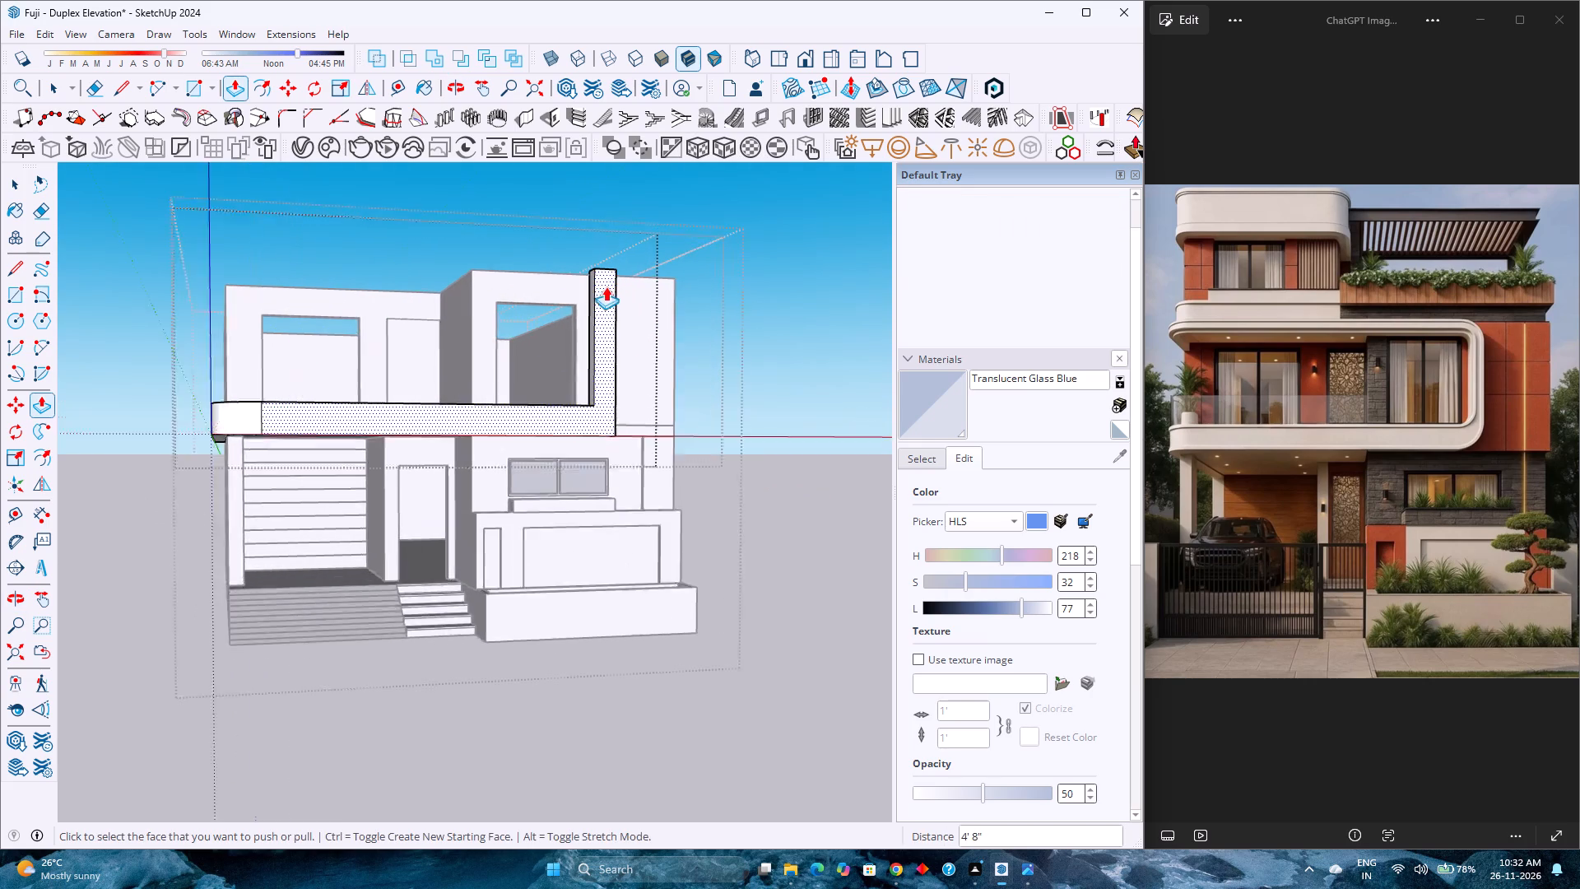
{"action": "scroll", "coordinate": [606, 286], "scroll_direction": "up", "scroll_amount": 10}
{"action": "middle_click_drag", "start_coordinate": [612, 440], "coordinate": [196, 570]}
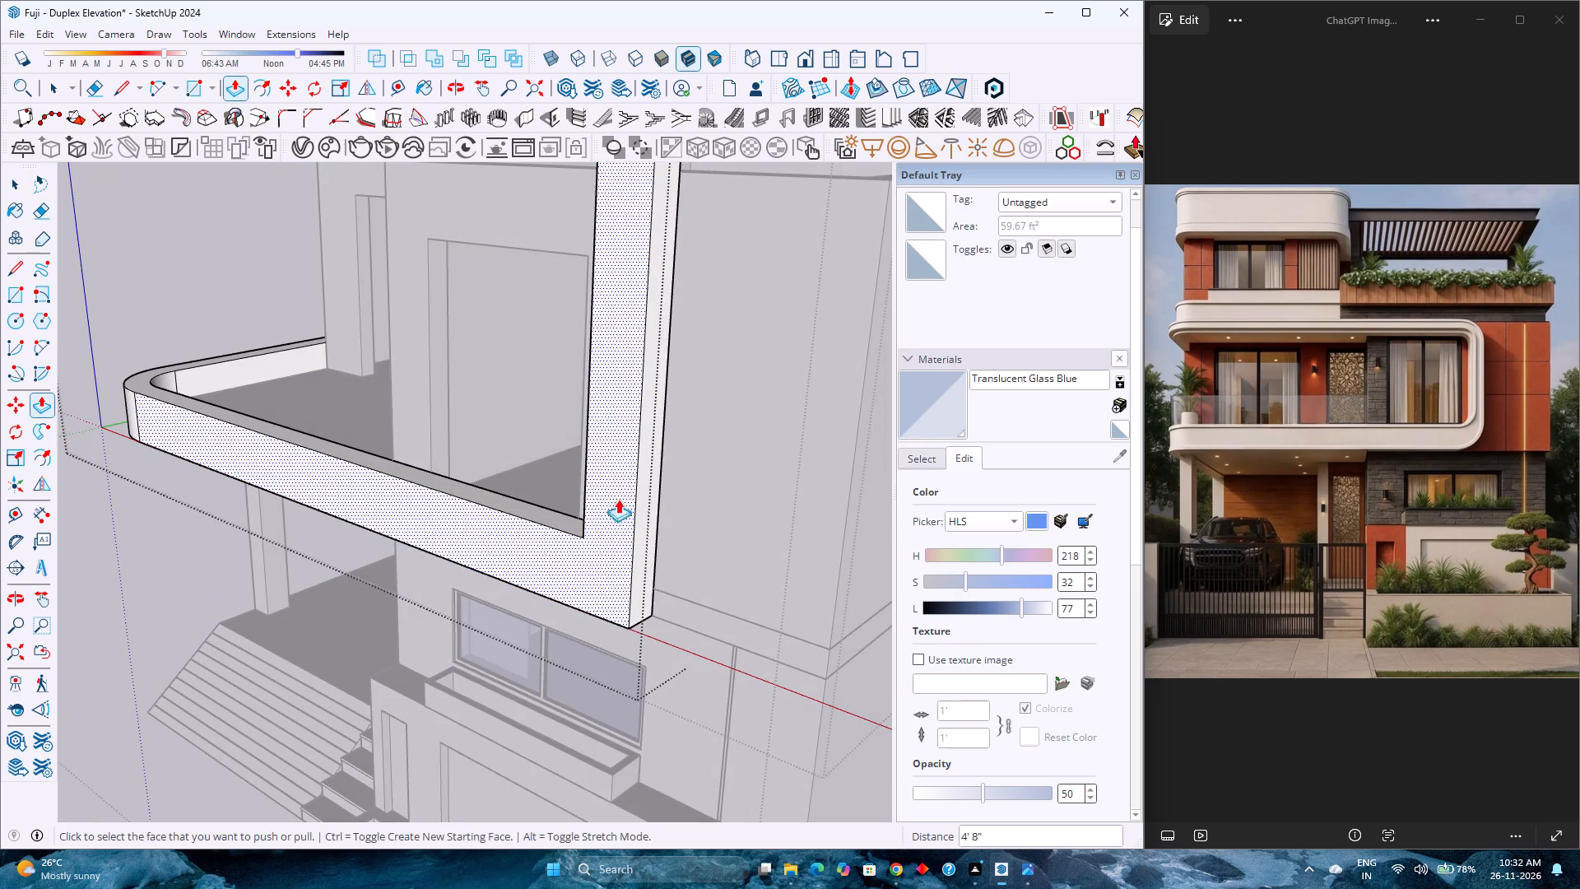
{"action": "left_click", "coordinate": [644, 482]}
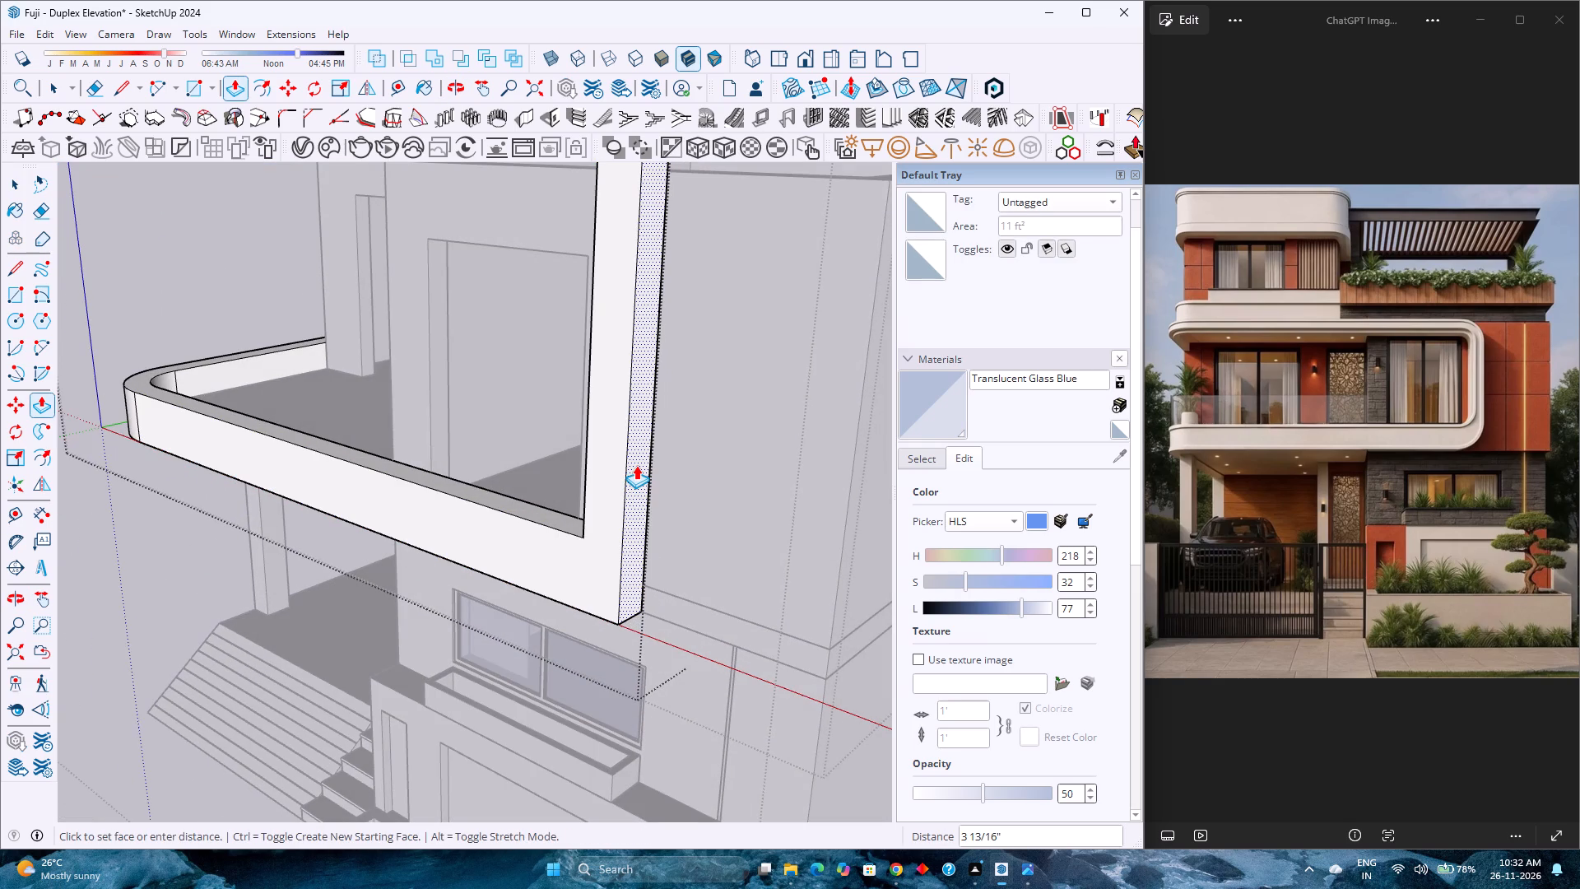
{"action": "key", "text": "6"}
{"action": "key", "text": "Return"}
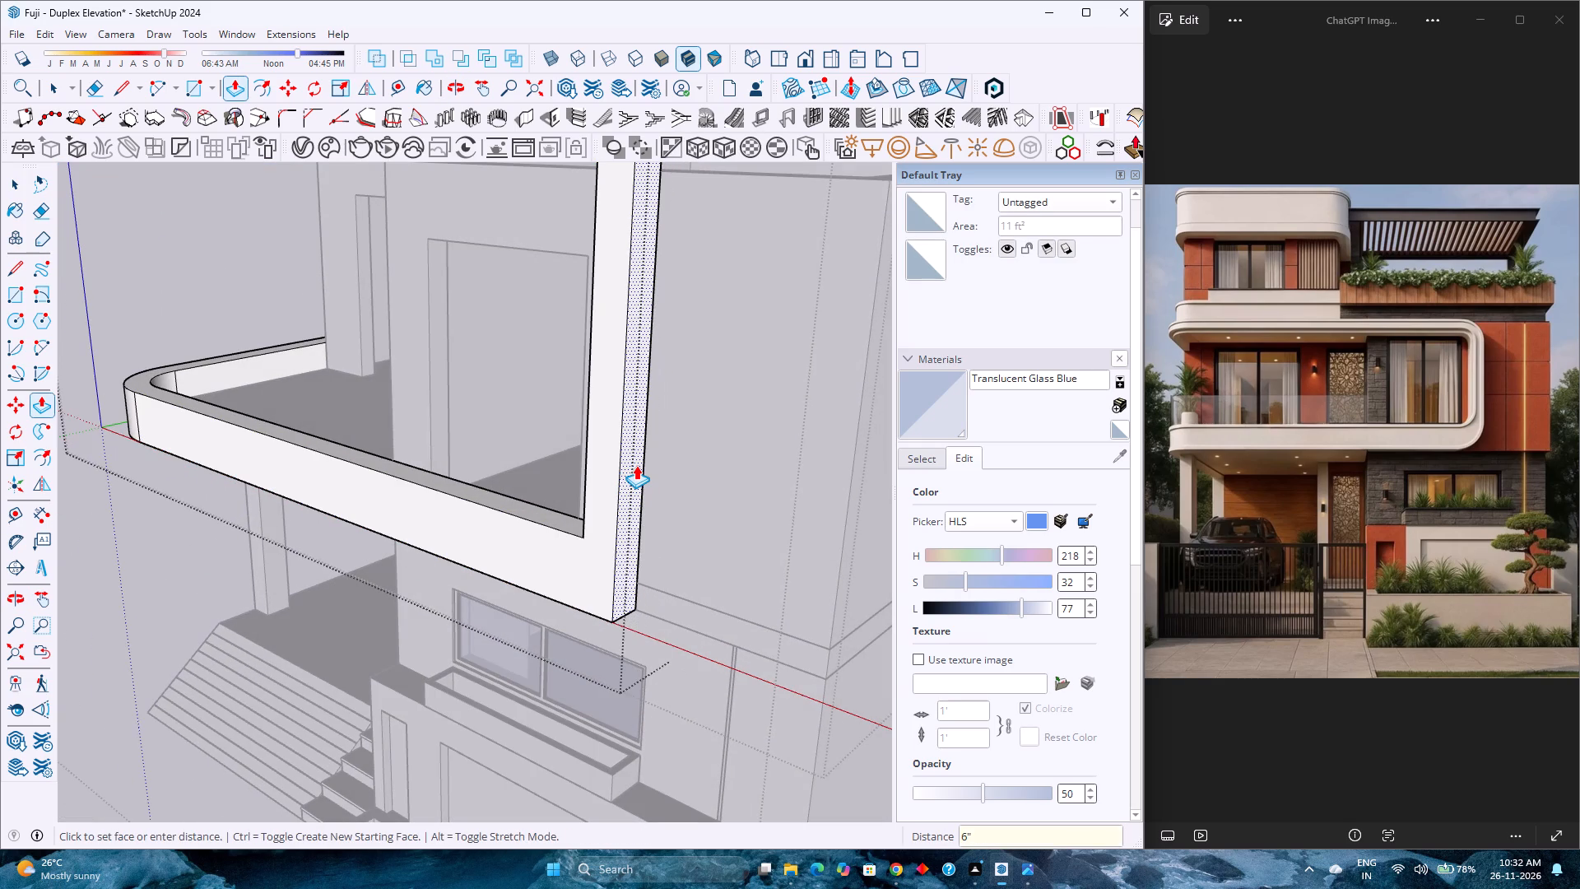
Examine the shortened band and its thinner upright from the front against the reference image.
{"action": "scroll", "coordinate": [627, 451], "scroll_direction": "down", "scroll_amount": 5}
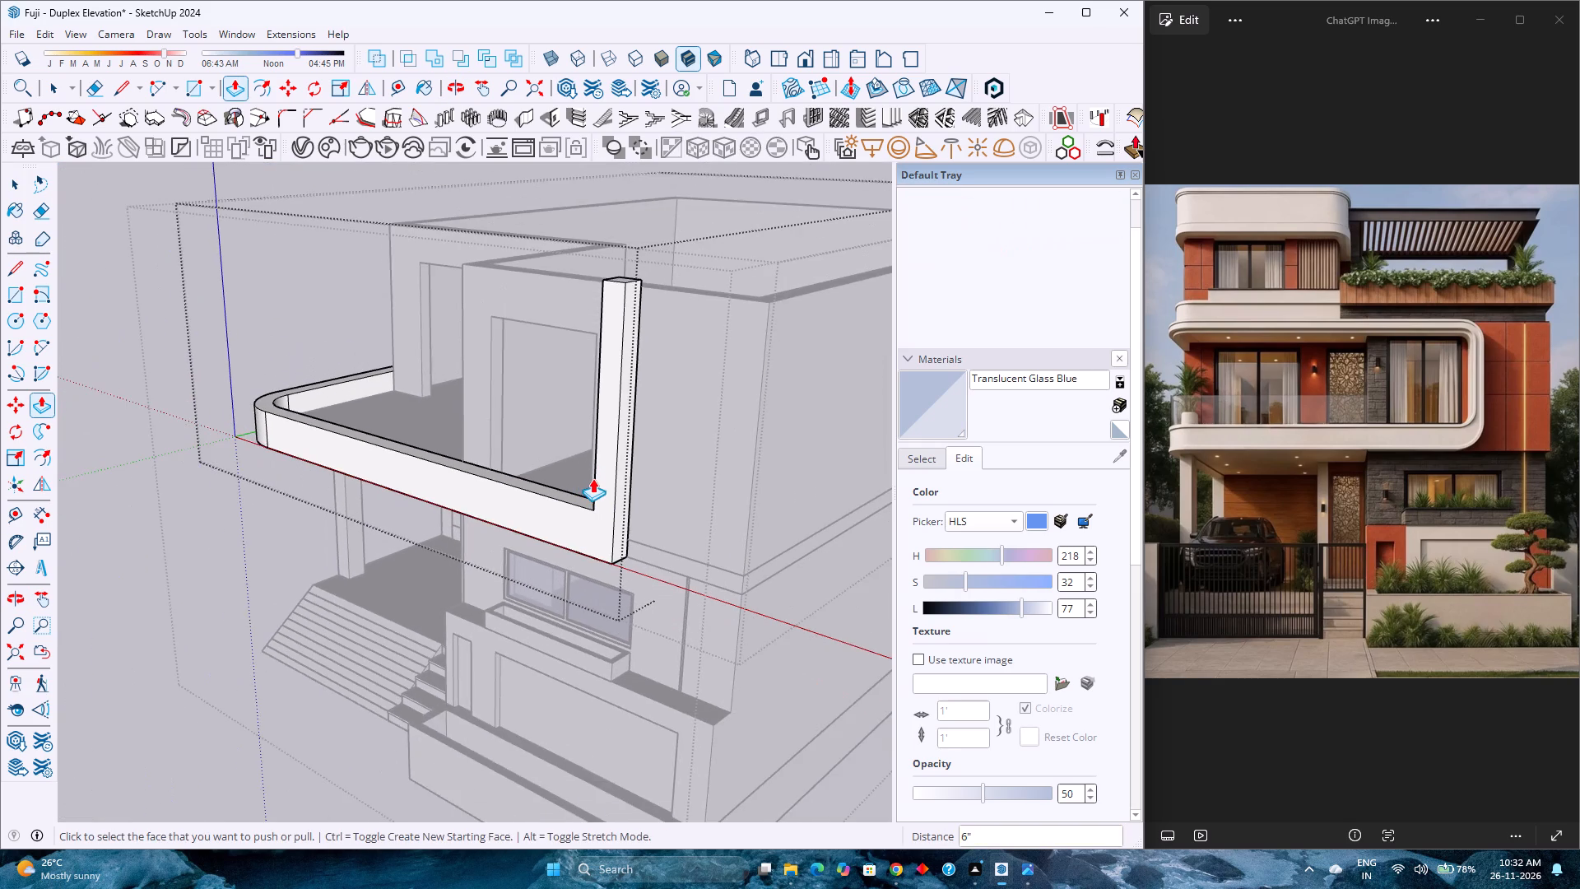
{"action": "scroll", "coordinate": [592, 478], "scroll_direction": "down", "scroll_amount": 3}
{"action": "middle_click_drag", "start_coordinate": [500, 540], "coordinate": [868, 443]}
{"action": "middle_click", "coordinate": [868, 443]}
{"action": "scroll", "coordinate": [751, 356], "scroll_direction": "up", "scroll_amount": 4}
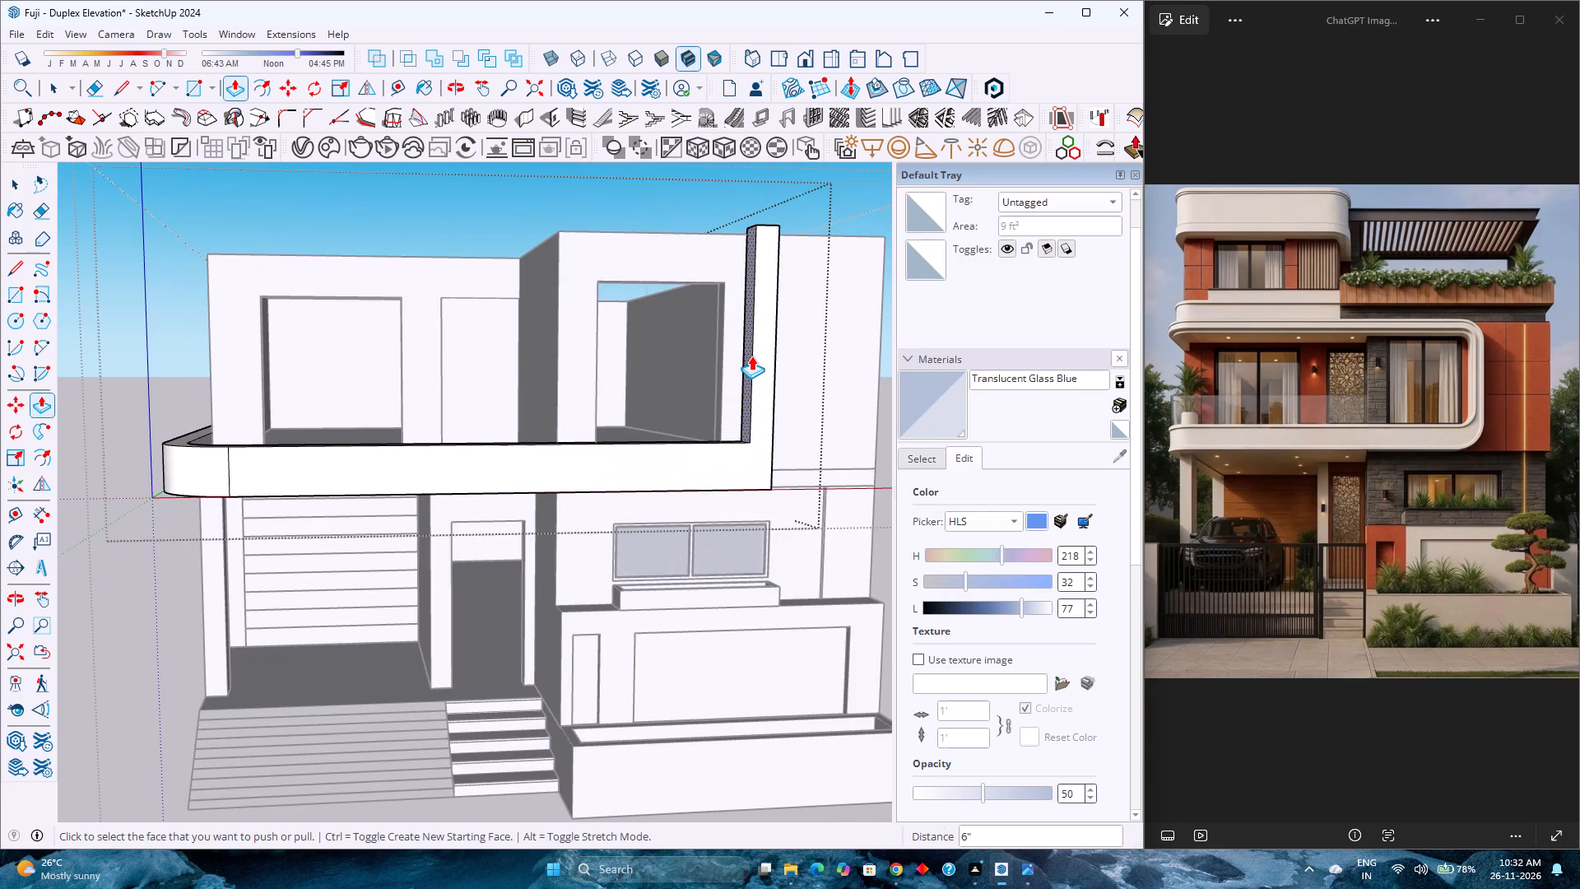
{"action": "scroll", "coordinate": [724, 390], "scroll_direction": "up", "scroll_amount": 2}
{"action": "scroll", "coordinate": [724, 390], "scroll_direction": "down", "scroll_amount": 1}
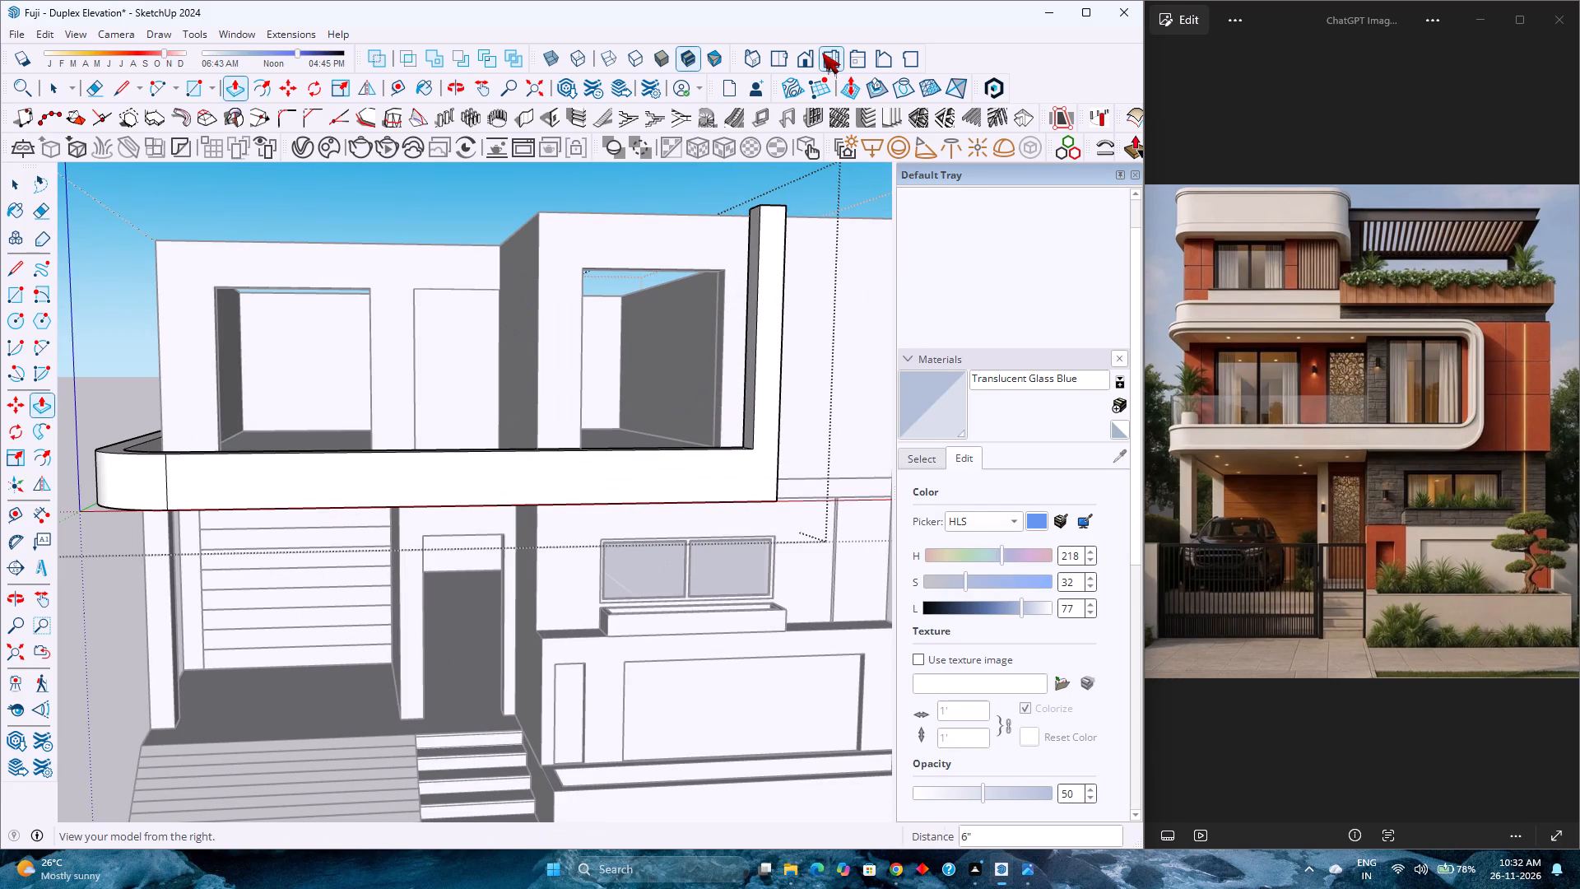
{"action": "left_click", "coordinate": [811, 58]}
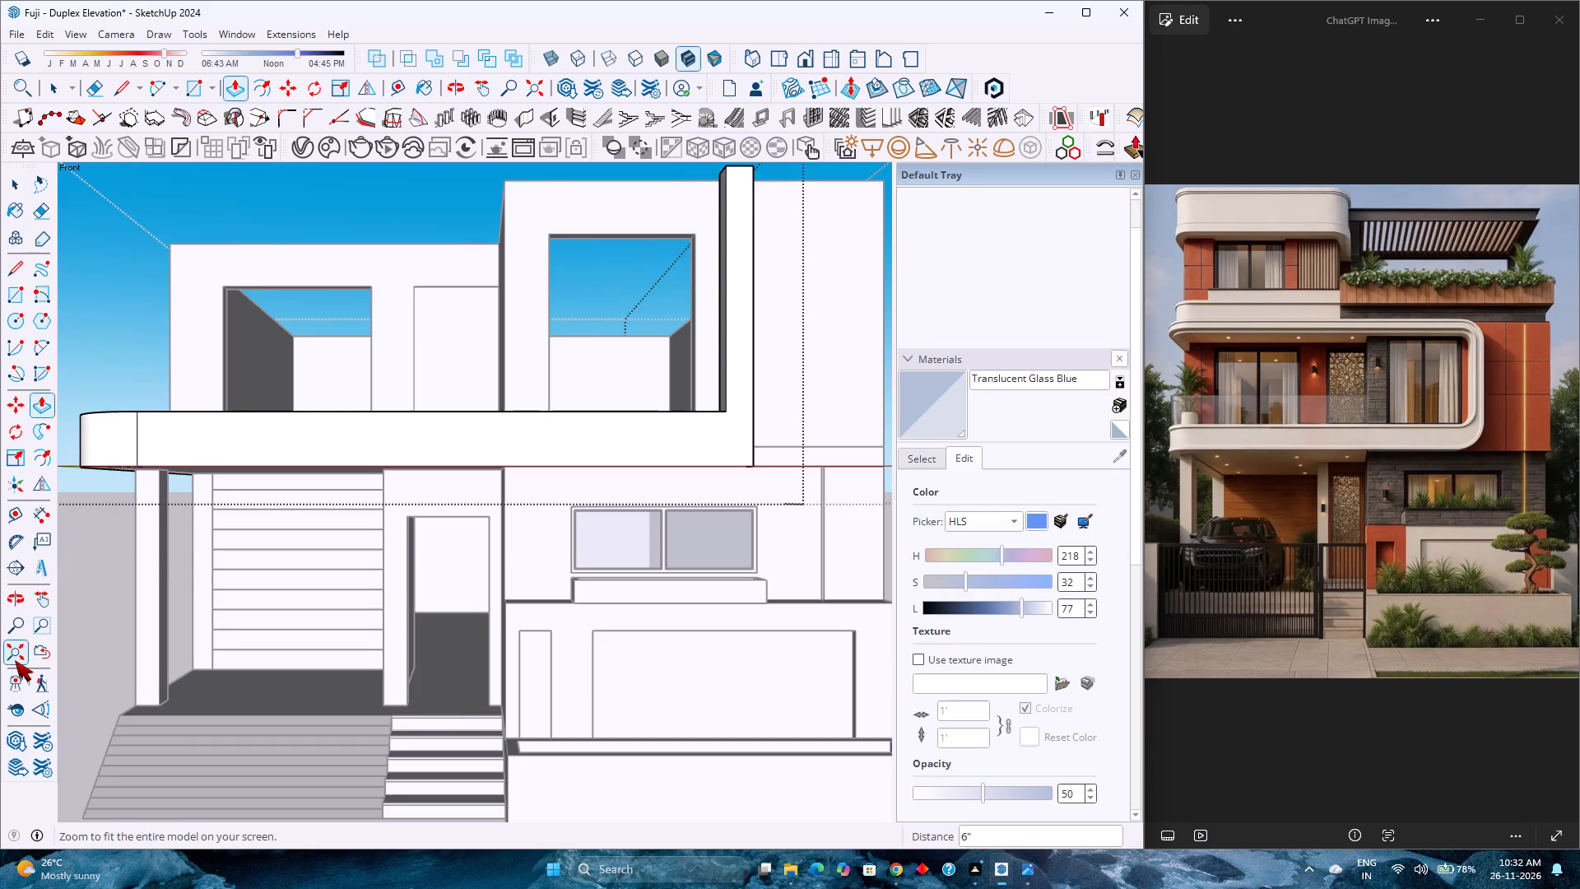
{"action": "left_click", "coordinate": [15, 660]}
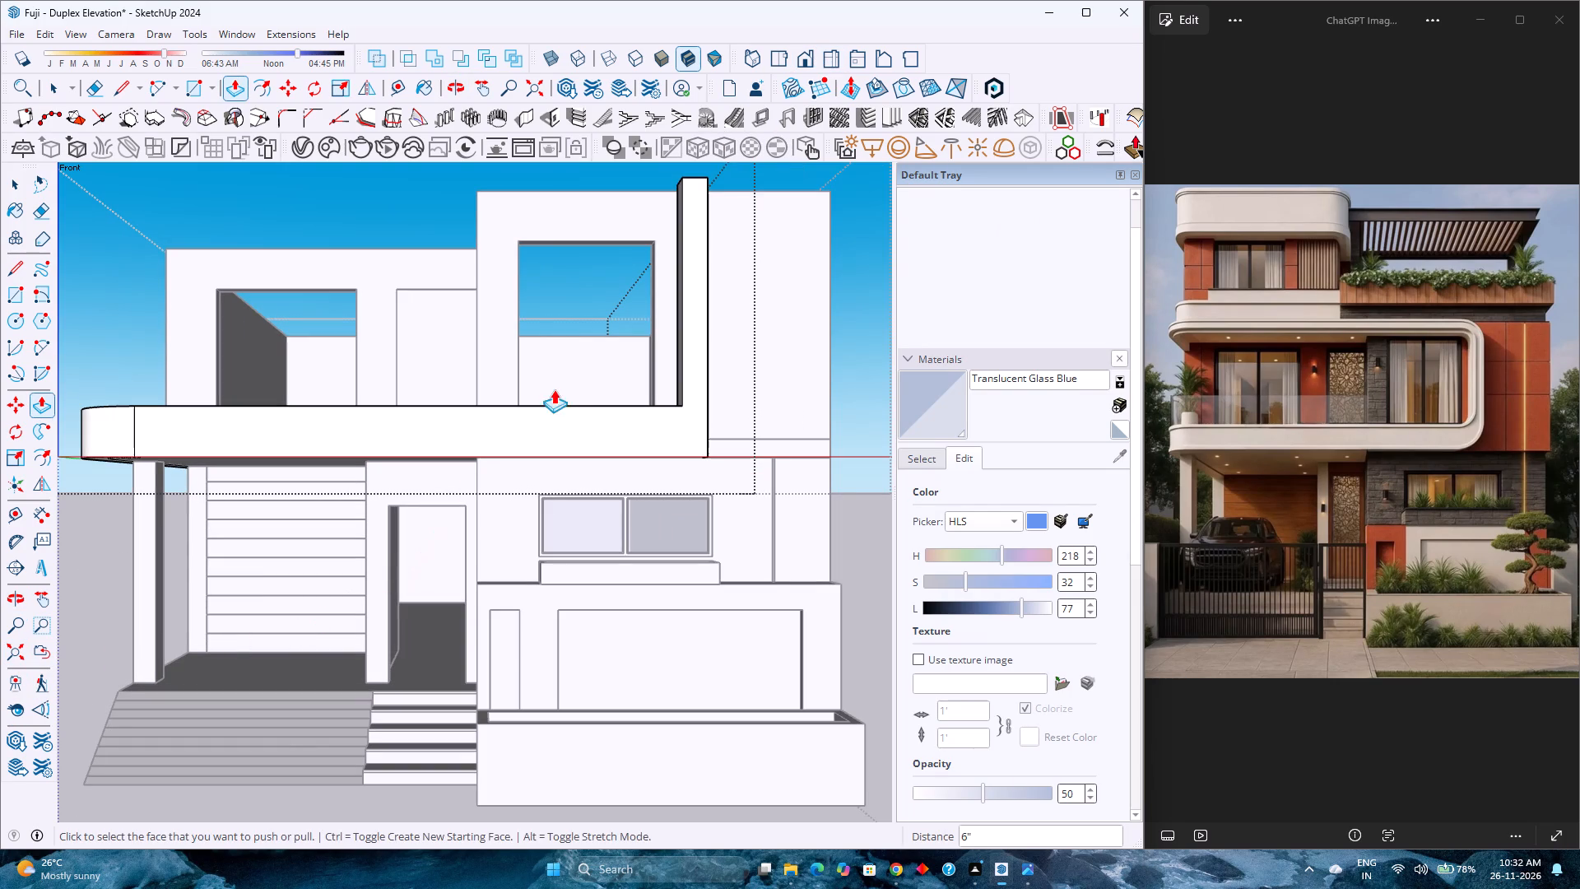
{"action": "middle_click_drag", "start_coordinate": [625, 341], "coordinate": [541, 463], "text": "shift"}
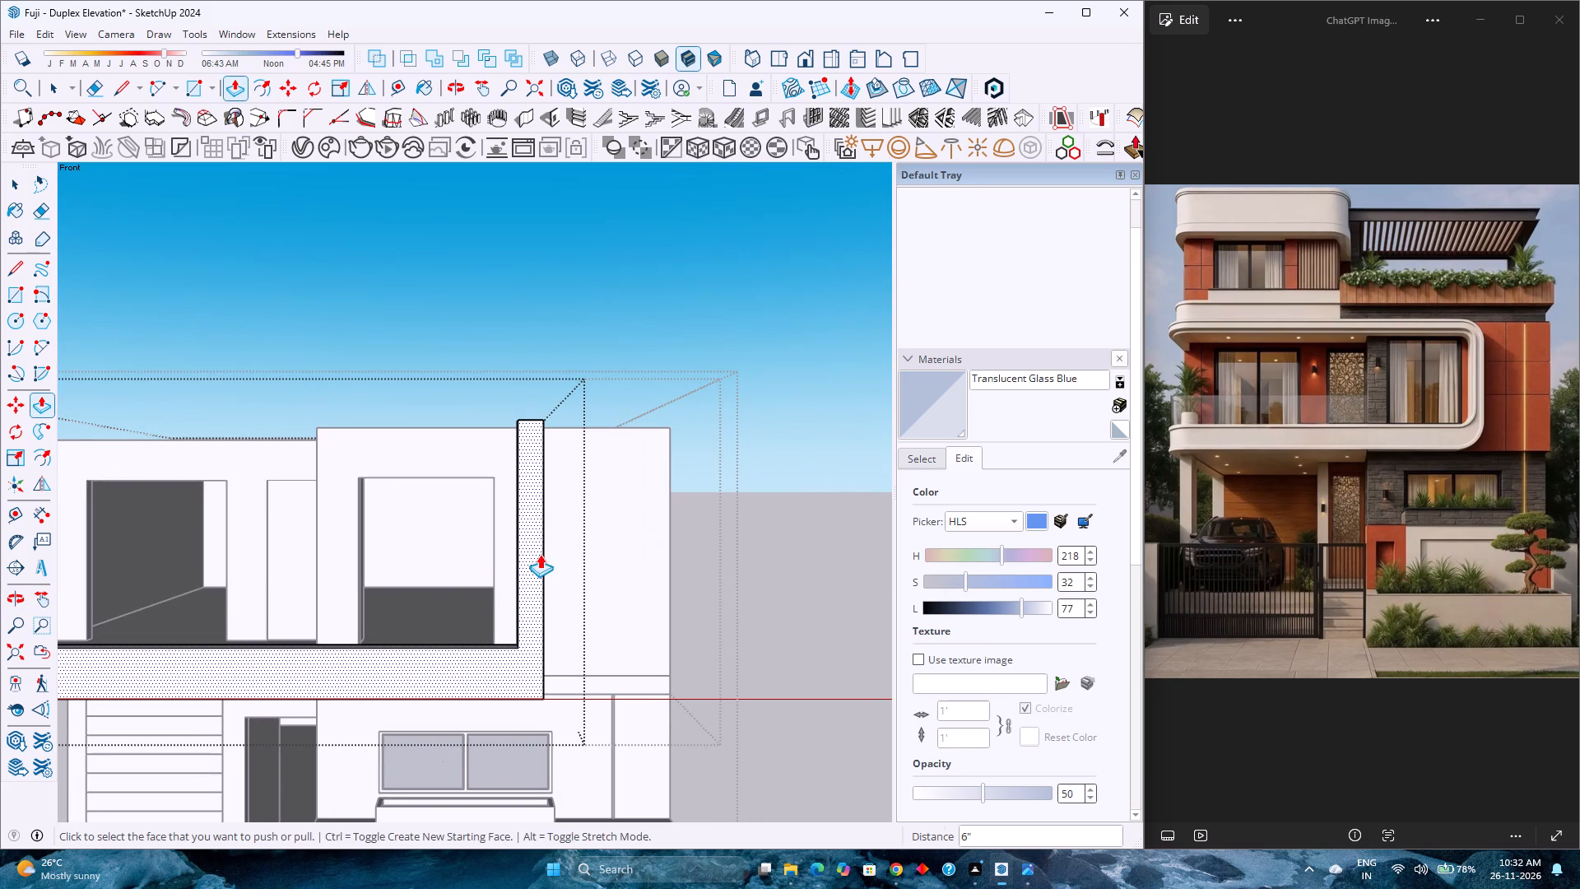
{"action": "scroll", "coordinate": [499, 564], "scroll_direction": "up", "scroll_amount": 2}
{"action": "middle_click_drag", "start_coordinate": [499, 564], "coordinate": [818, 634]}
{"action": "middle_click", "coordinate": [818, 634]}
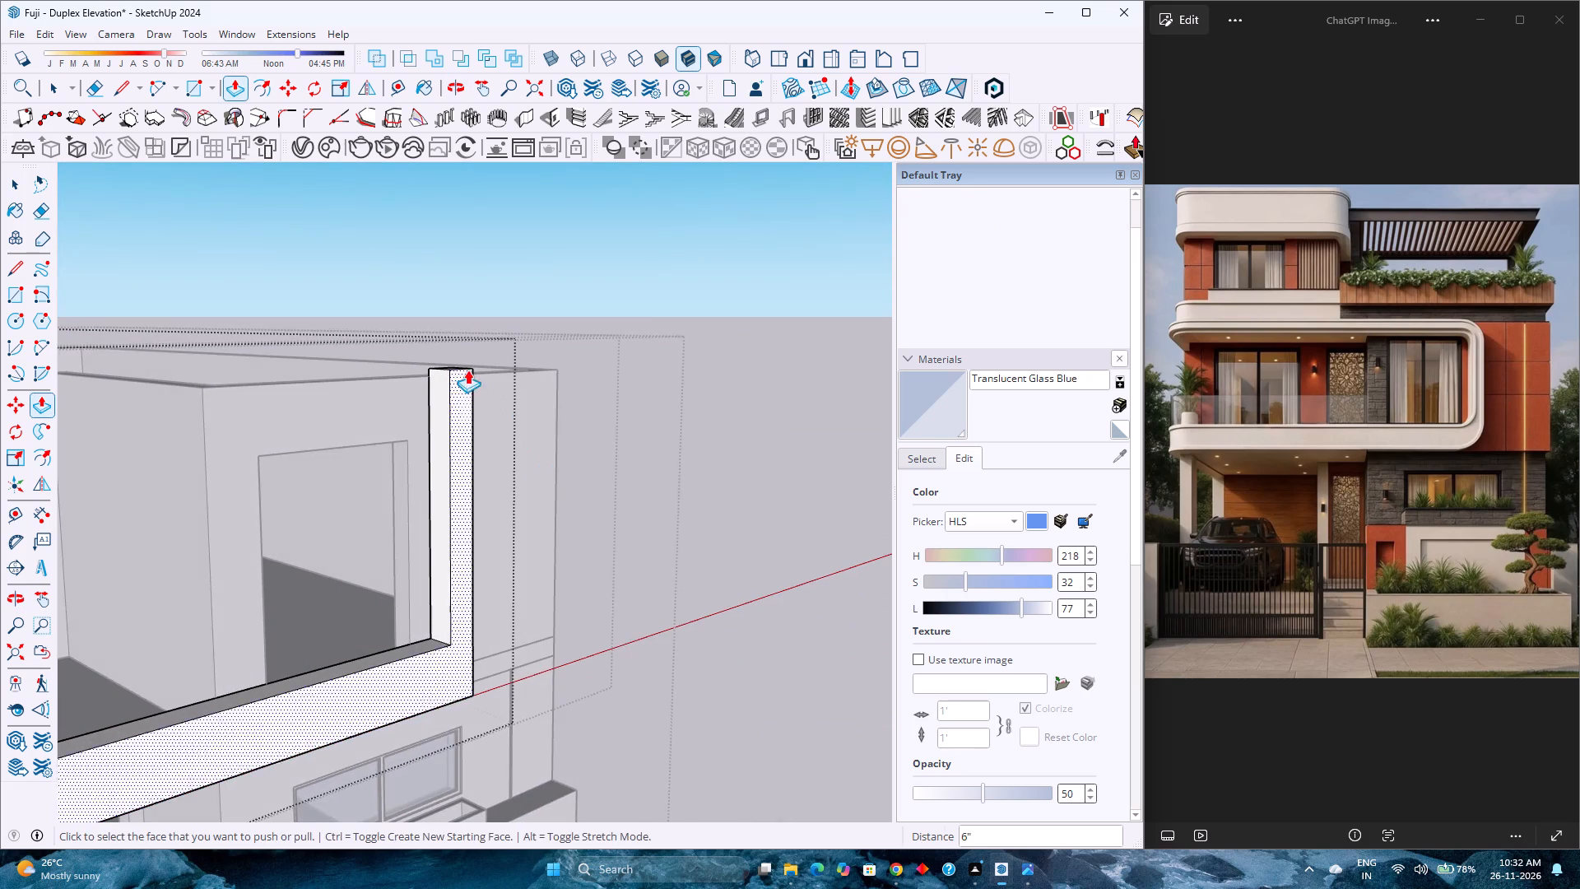
Measure the front-to-back or facing width of the upright at its top edge.
{"action": "scroll", "coordinate": [466, 370], "scroll_direction": "up", "scroll_amount": 10}
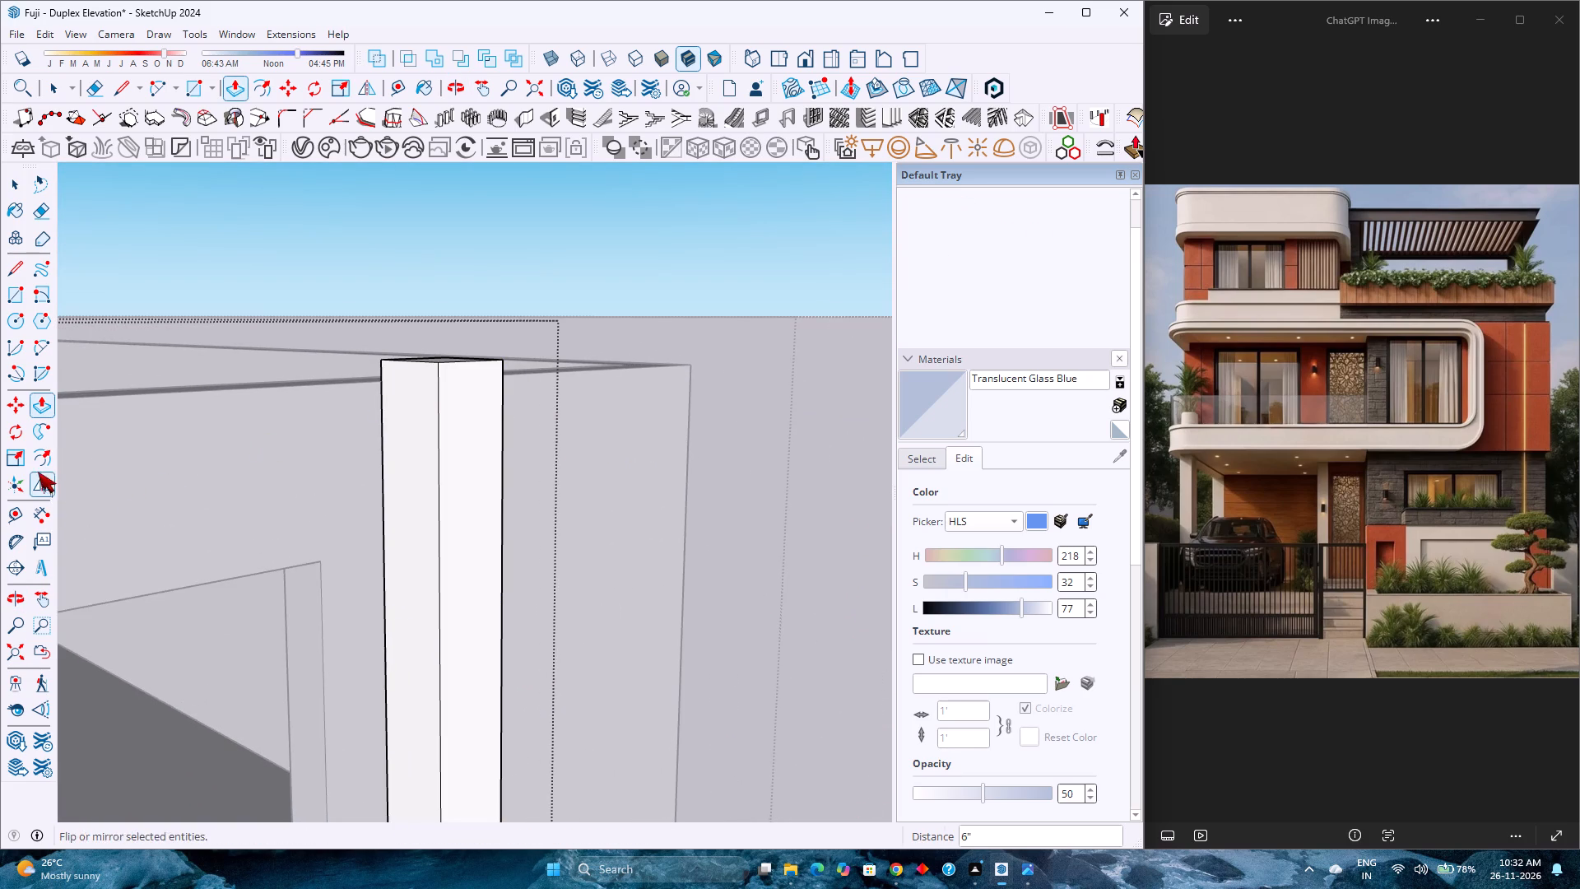
{"action": "left_click", "coordinate": [32, 508]}
{"action": "scroll", "coordinate": [528, 303], "scroll_direction": "up", "scroll_amount": 2}
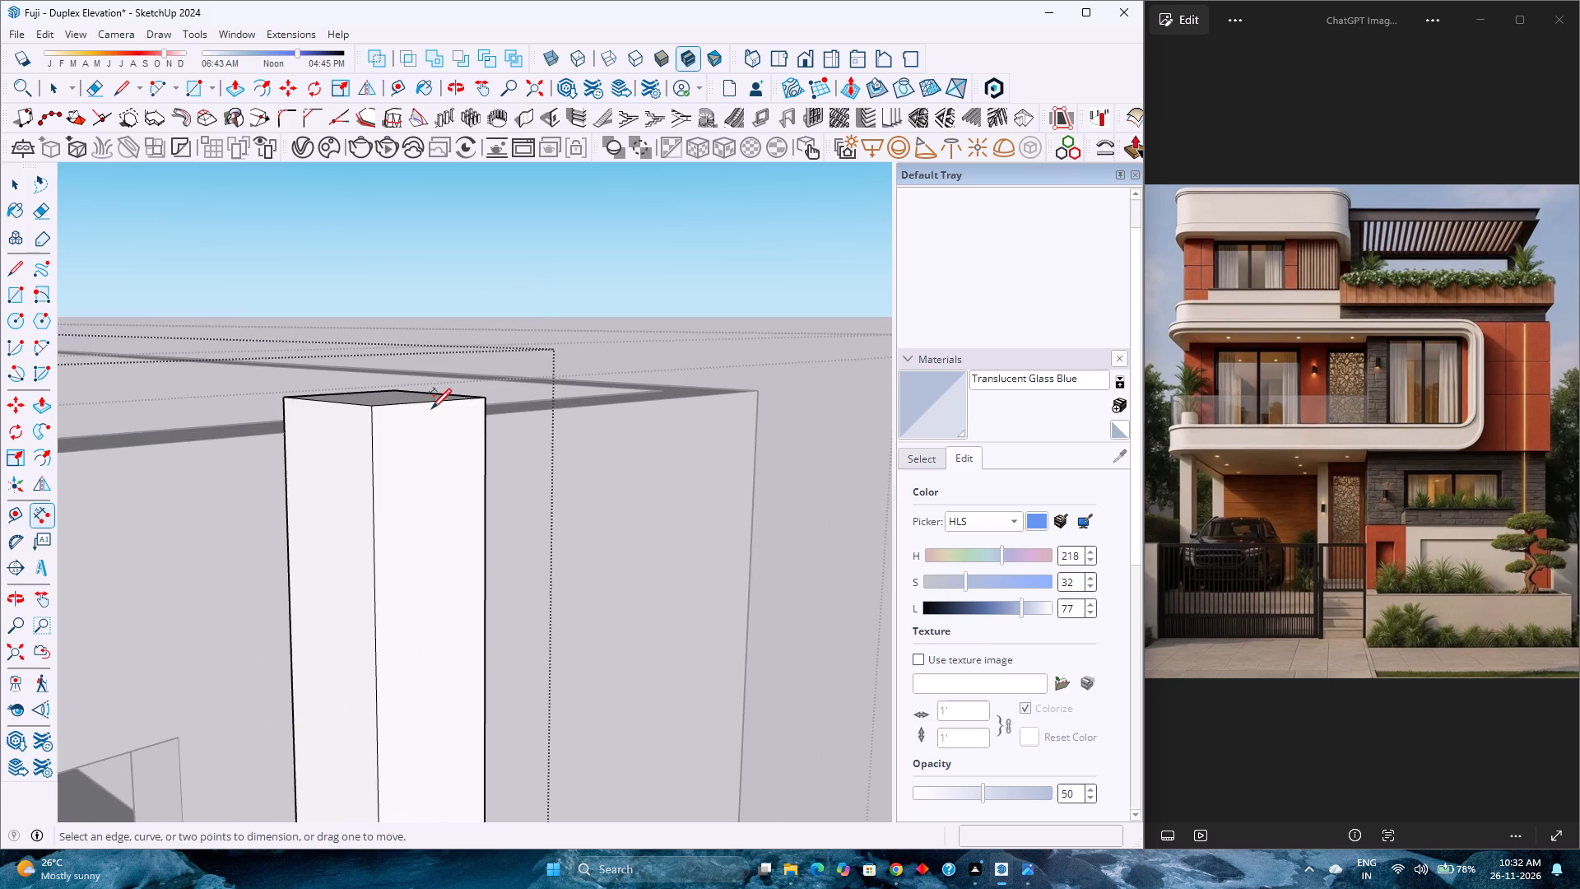
{"action": "left_click", "coordinate": [406, 405]}
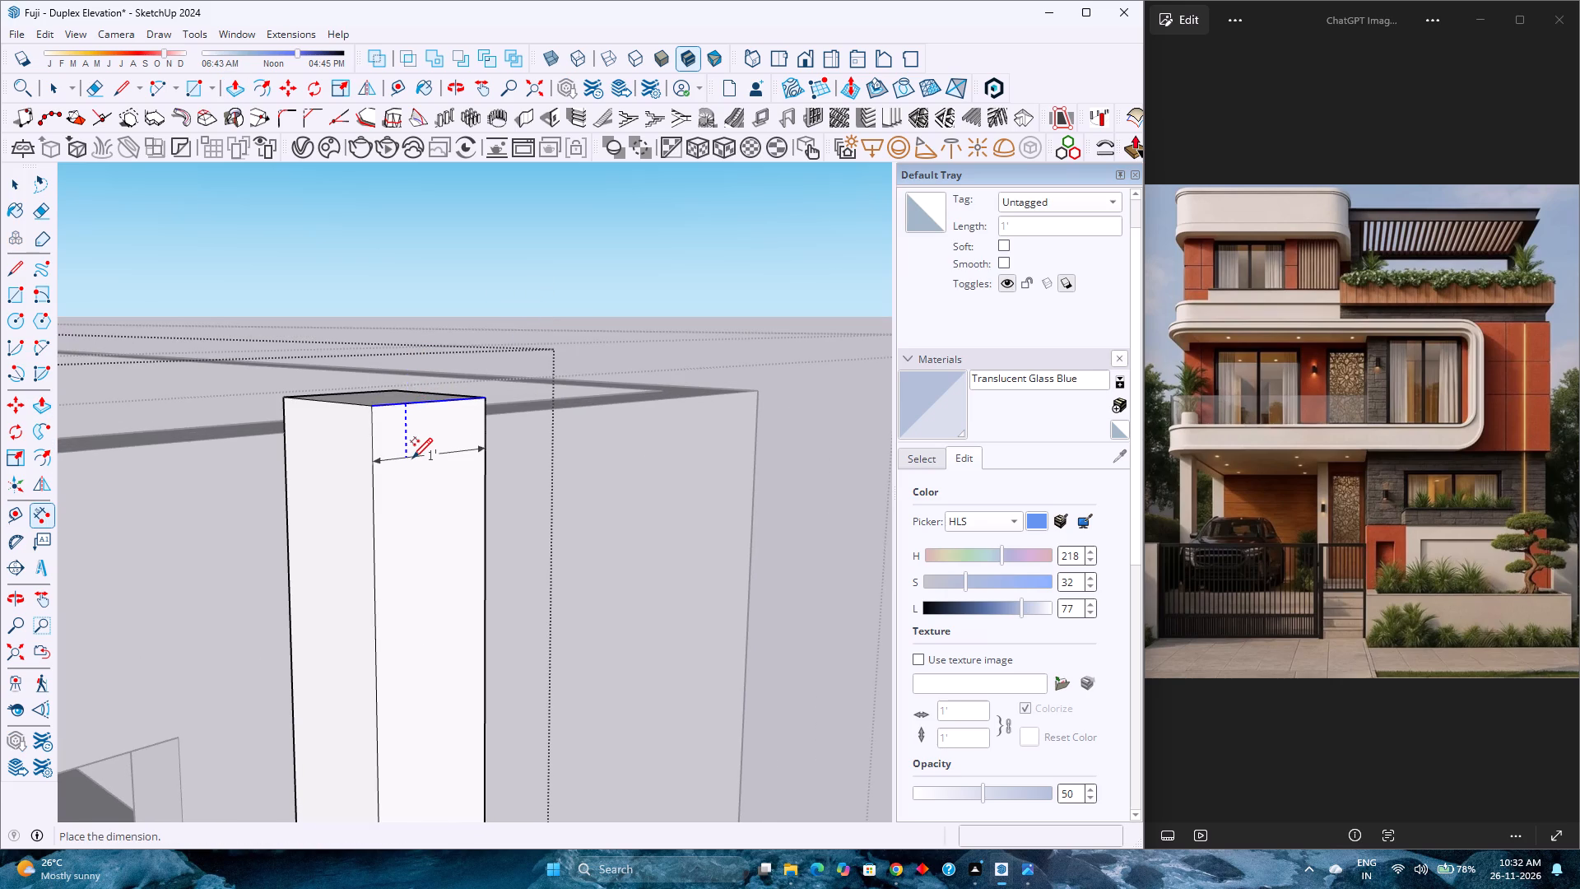
{"action": "key", "text": "Escape"}
{"action": "key", "text": "space"}
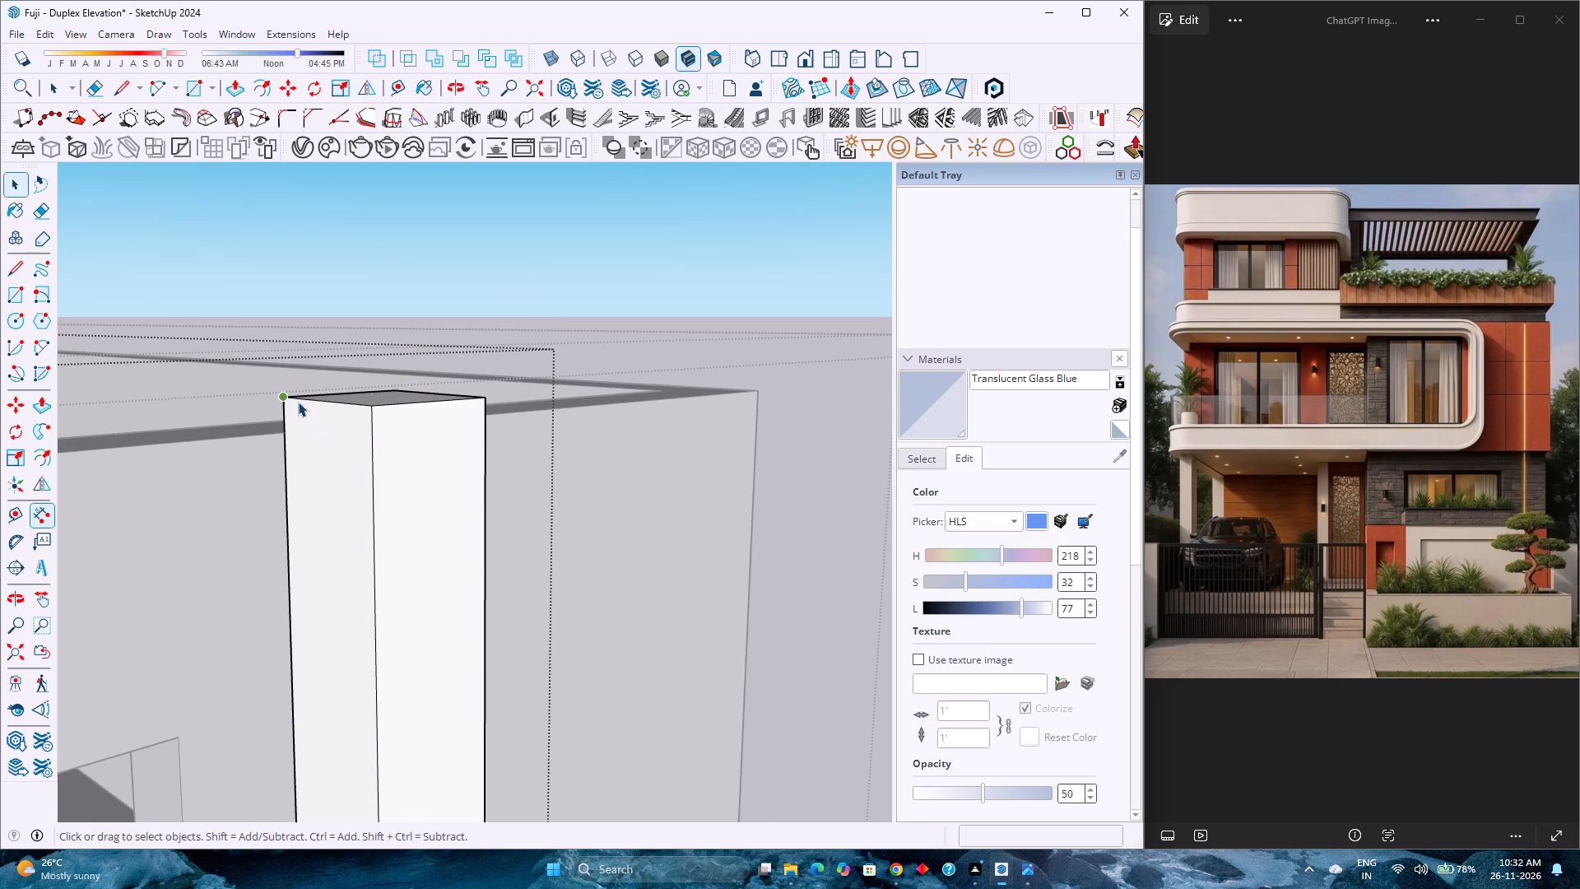
Copy the top edge of the upright's balcony-side face 1' straight down to mark off a square.
{"action": "left_click", "coordinate": [329, 402]}
{"action": "key", "text": "m"}
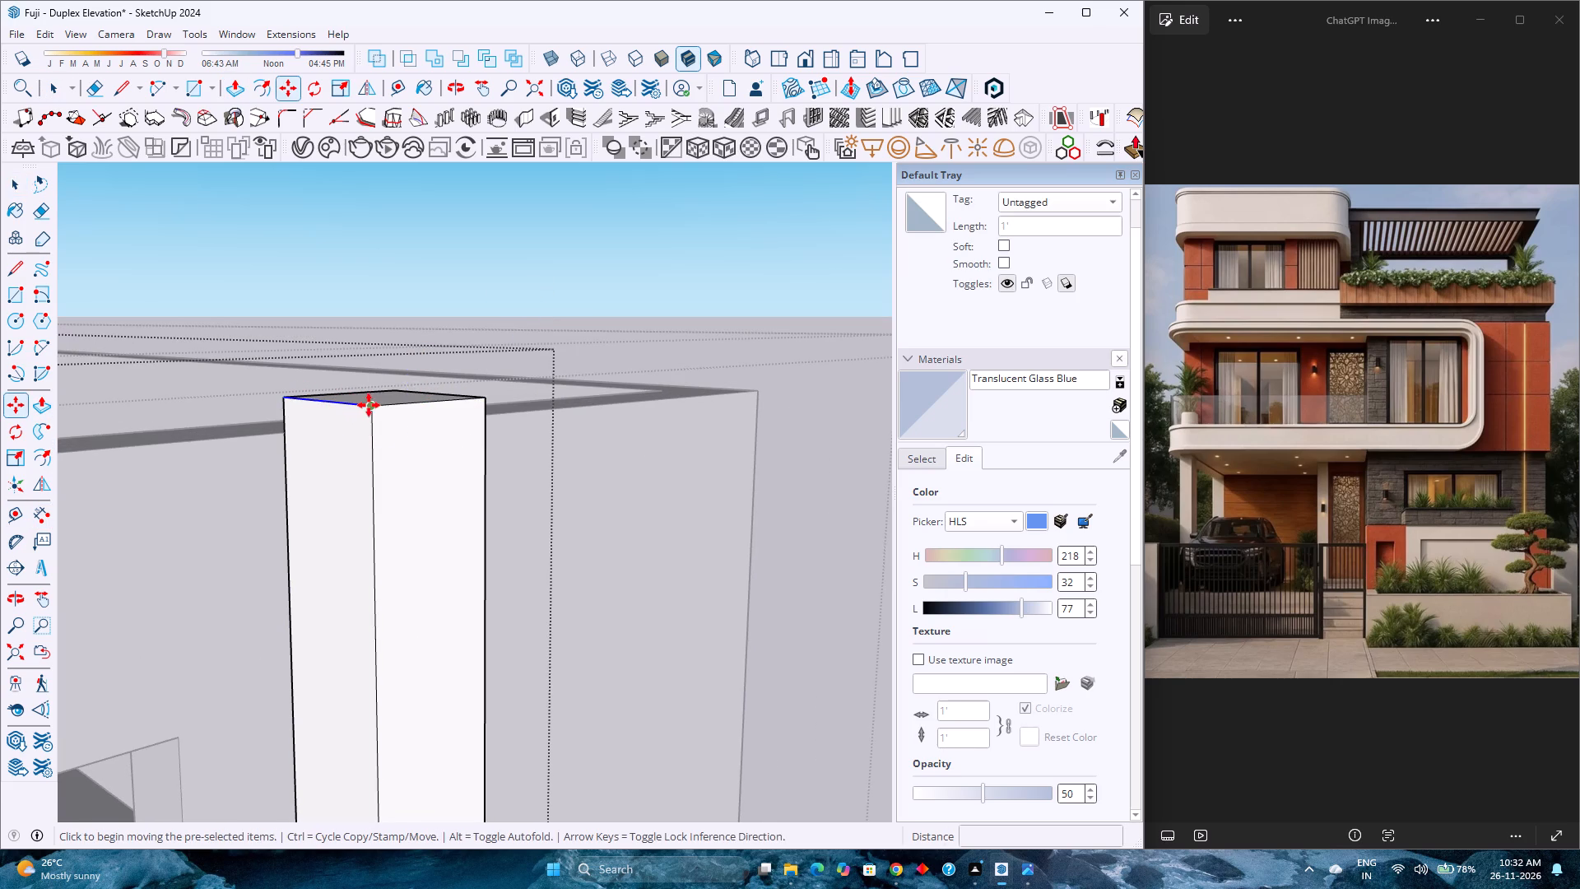
{"action": "left_click", "coordinate": [369, 405]}
{"action": "key", "text": "1"}
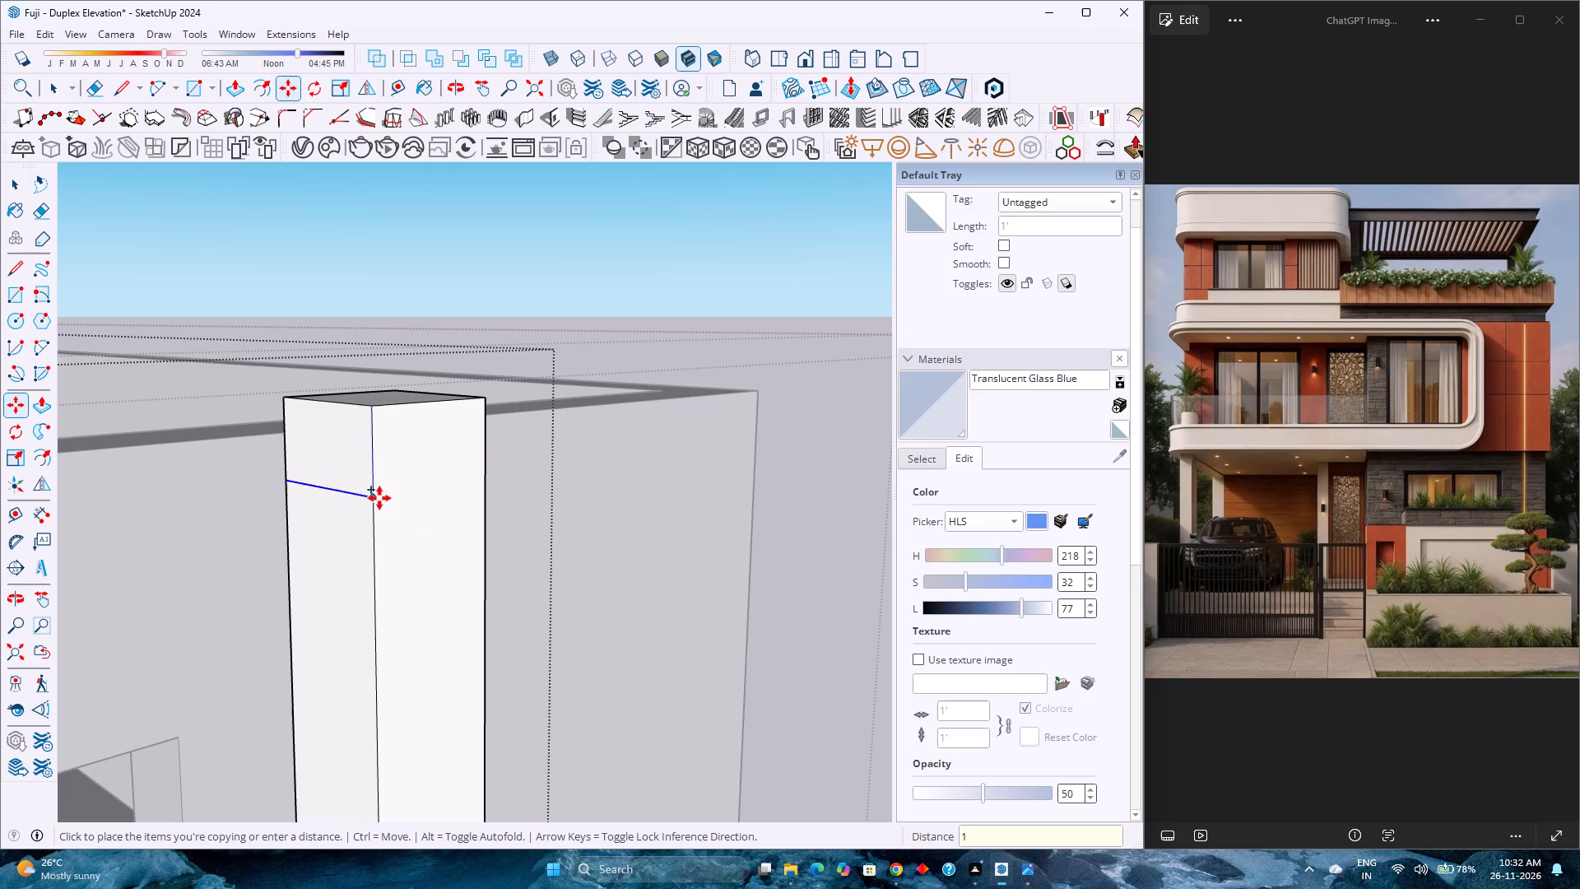
{"action": "key", "text": "apostrophe"}
{"action": "key", "text": "Return"}
Push/Pull the marked square at the upright's top 21' 7" across the balcony front, level with the start of the band's rounded corner.
{"action": "key", "text": "p"}
{"action": "left_click", "coordinate": [354, 482]}
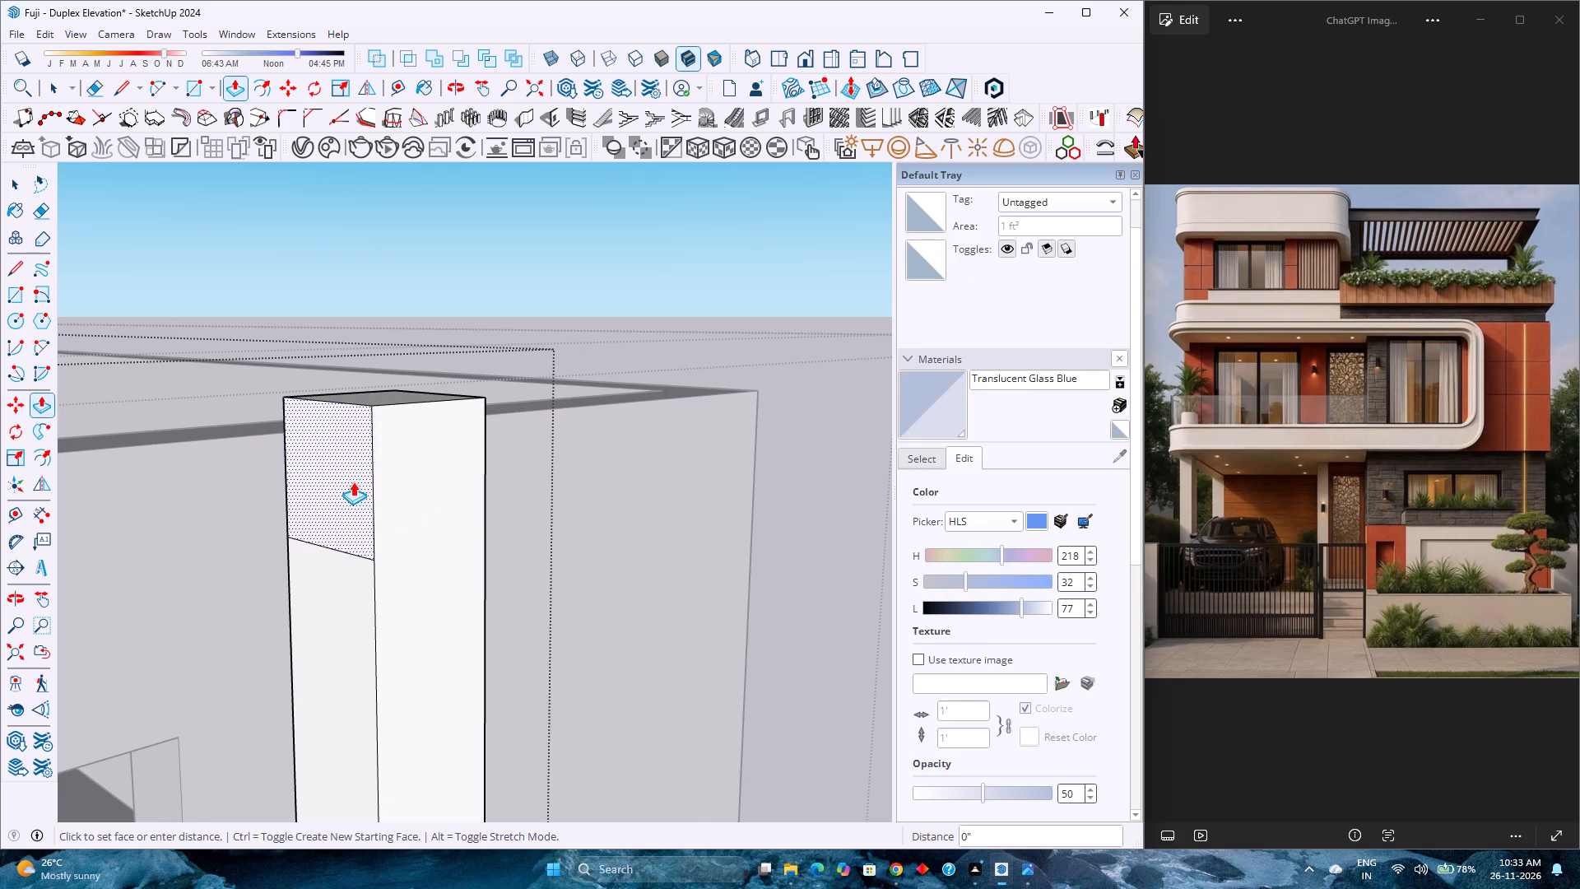
{"action": "scroll", "coordinate": [353, 482], "scroll_direction": "down", "scroll_amount": 17}
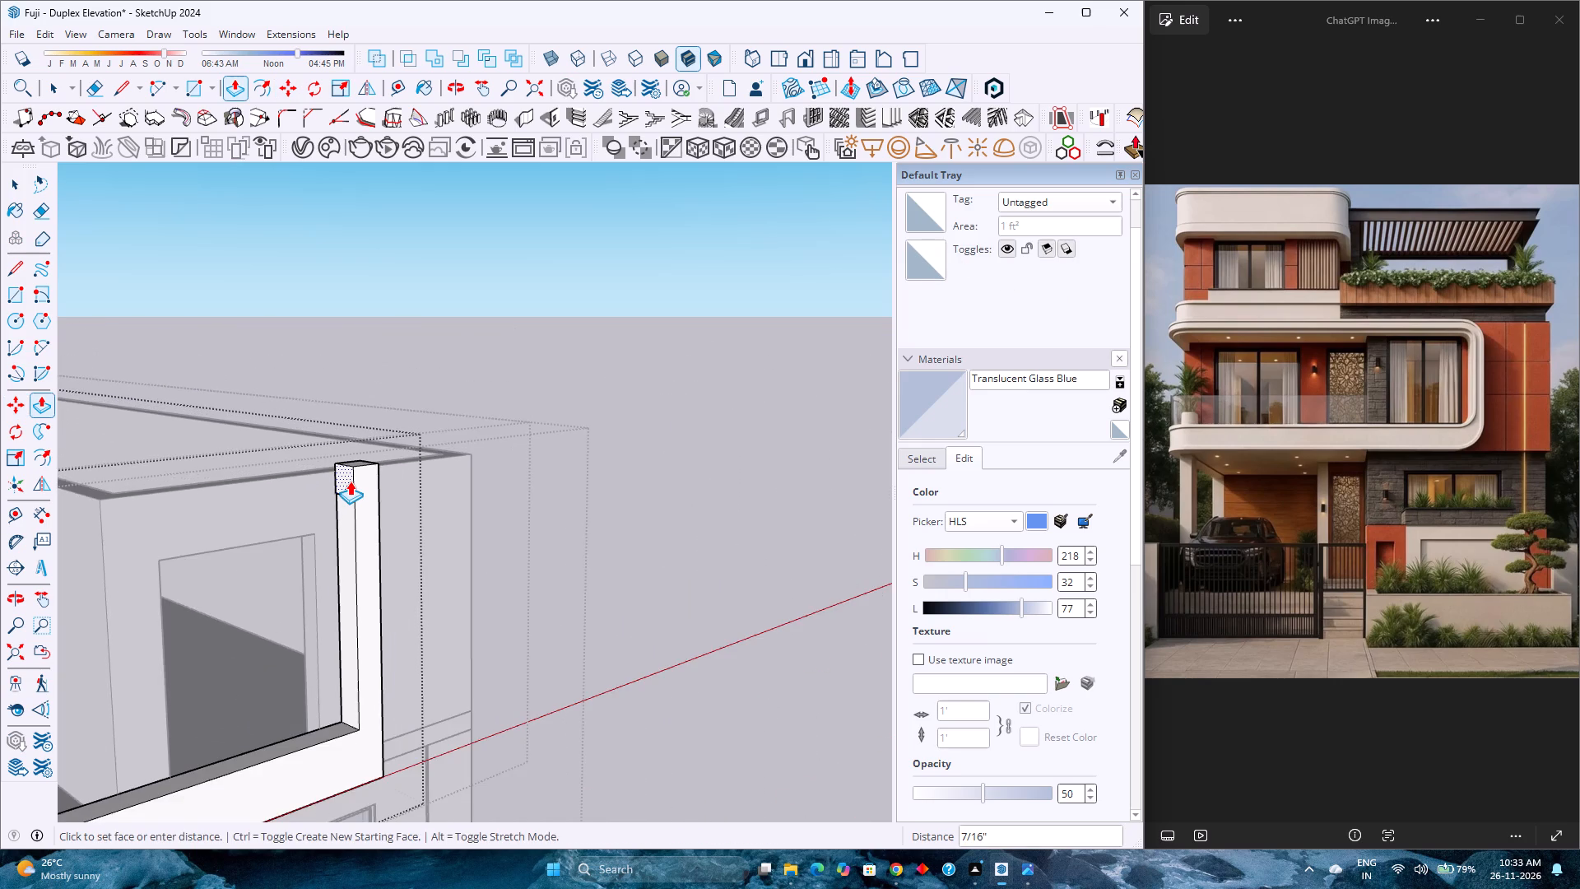
{"action": "scroll", "coordinate": [350, 481], "scroll_direction": "down", "scroll_amount": 13}
{"action": "middle_click_drag", "start_coordinate": [334, 484], "coordinate": [412, 423], "text": "shift"}
{"action": "scroll", "coordinate": [276, 508], "scroll_direction": "up", "scroll_amount": 3}
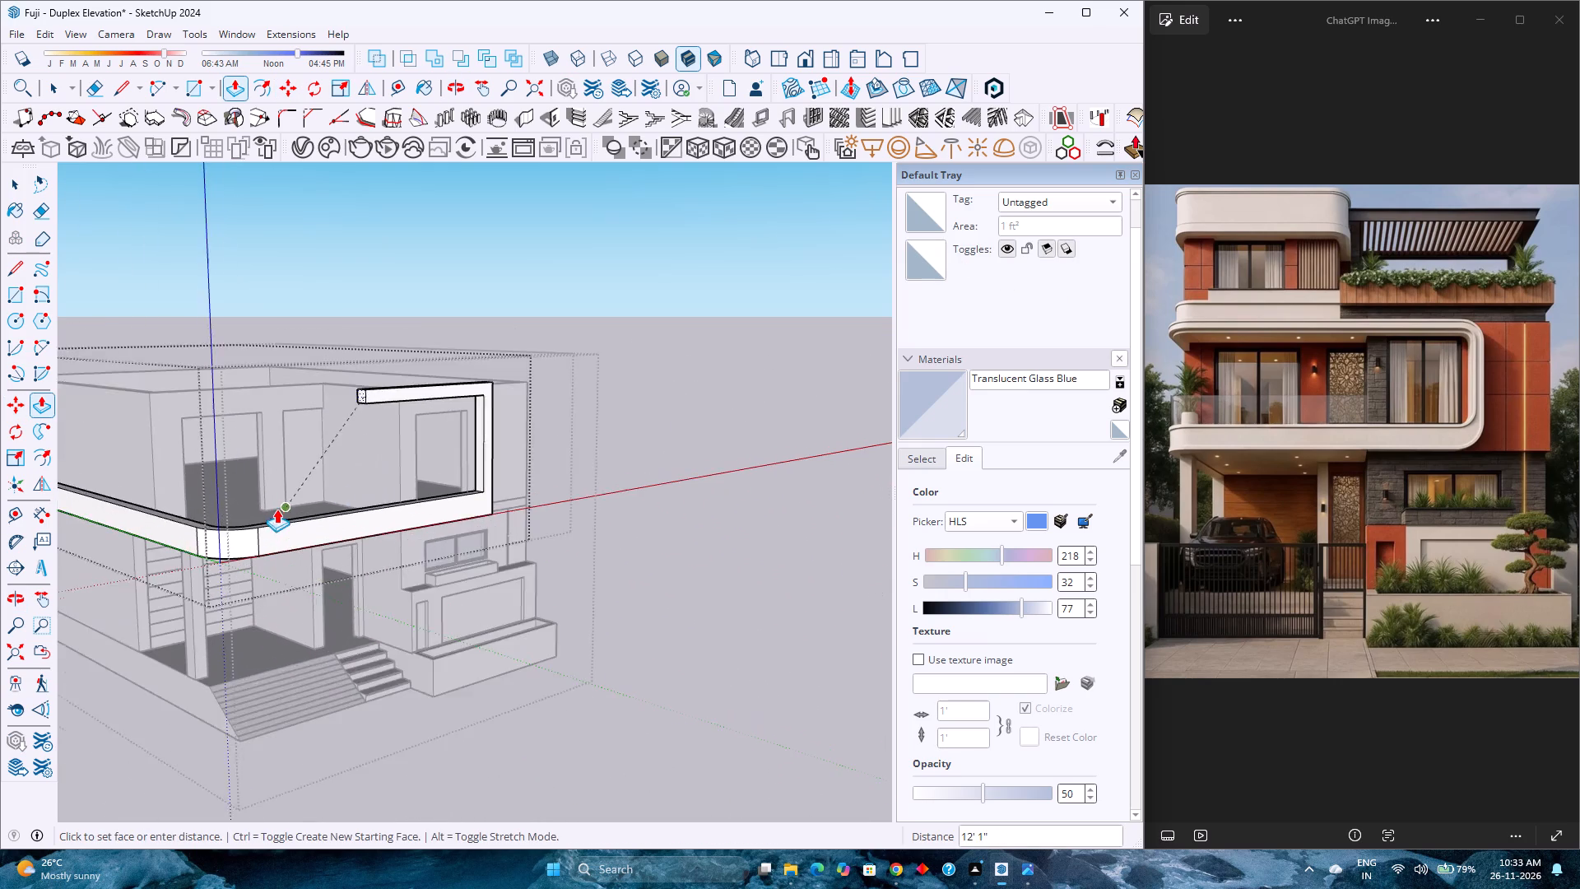
{"action": "scroll", "coordinate": [276, 509], "scroll_direction": "up", "scroll_amount": 5}
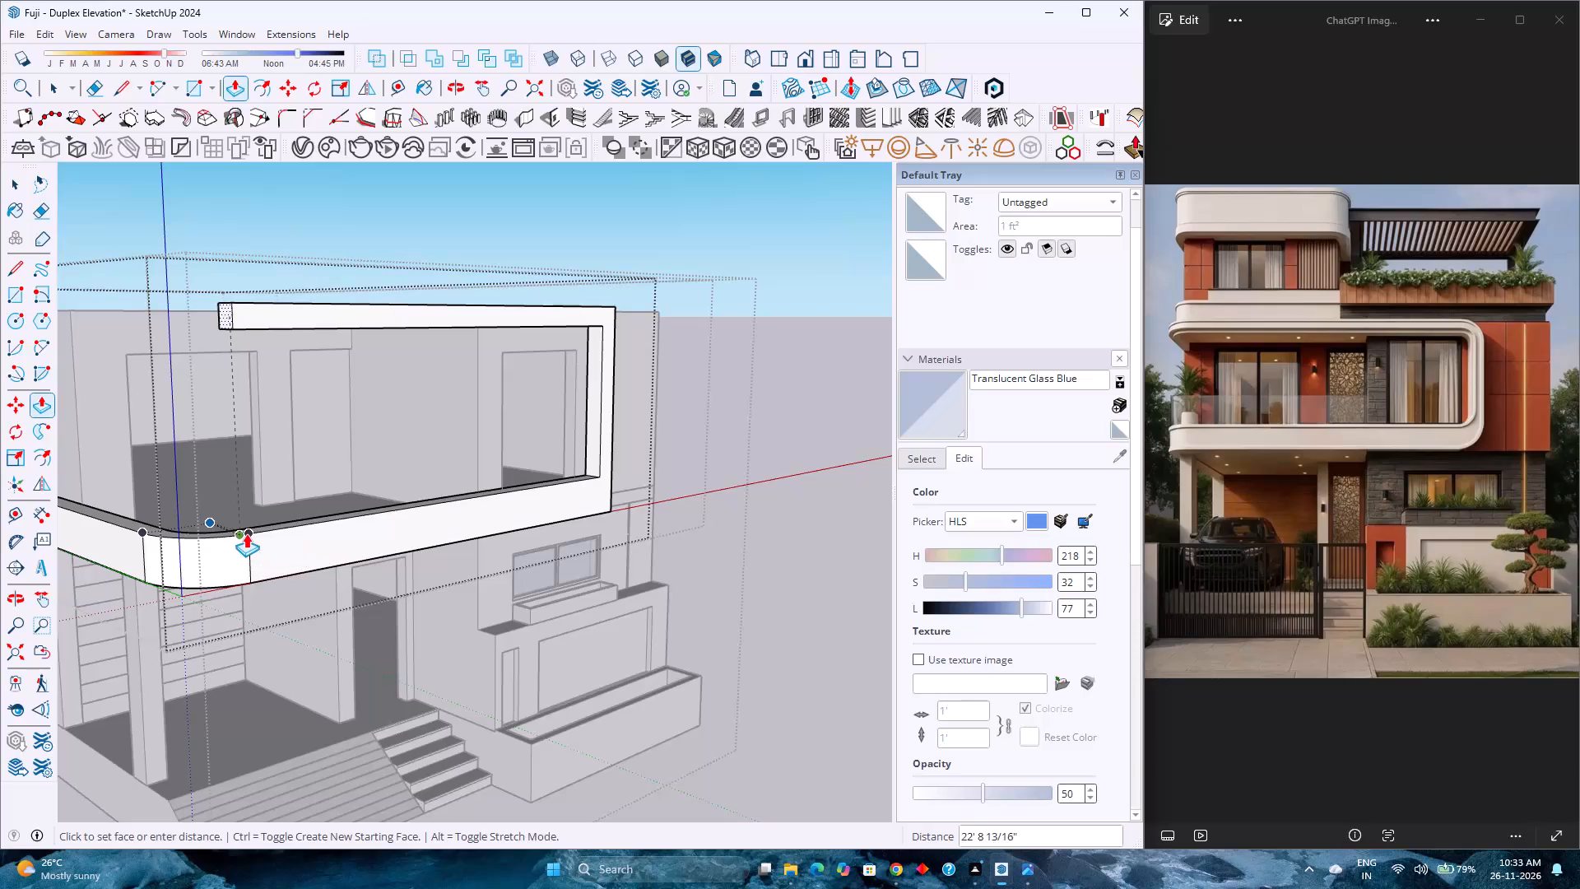
{"action": "scroll", "coordinate": [247, 532], "scroll_direction": "up", "scroll_amount": 3}
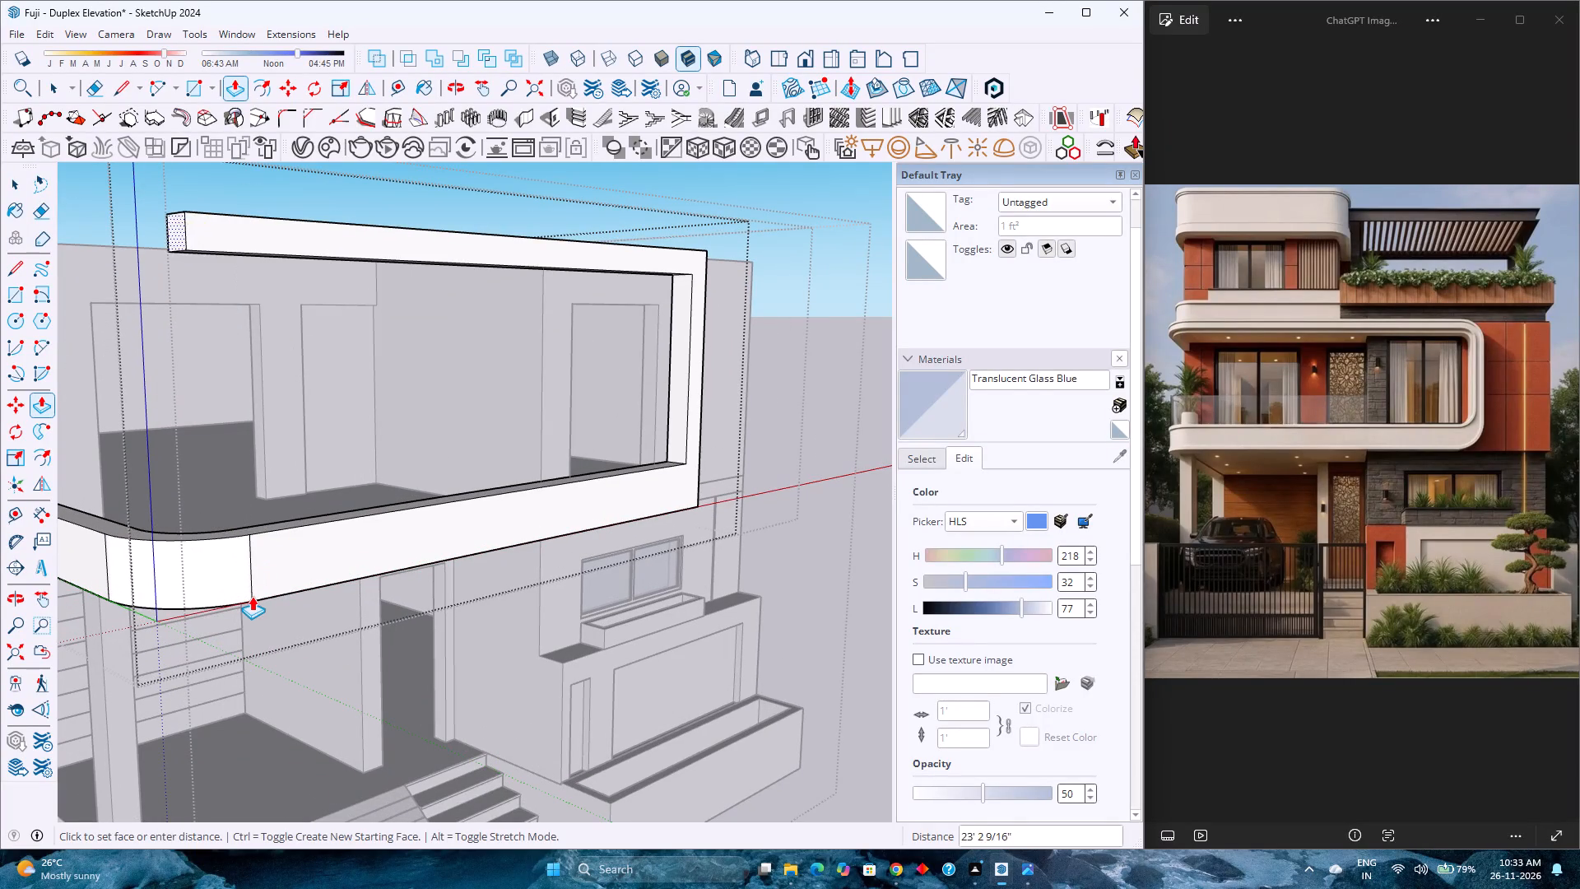
{"action": "scroll", "coordinate": [253, 603], "scroll_direction": "up", "scroll_amount": 11}
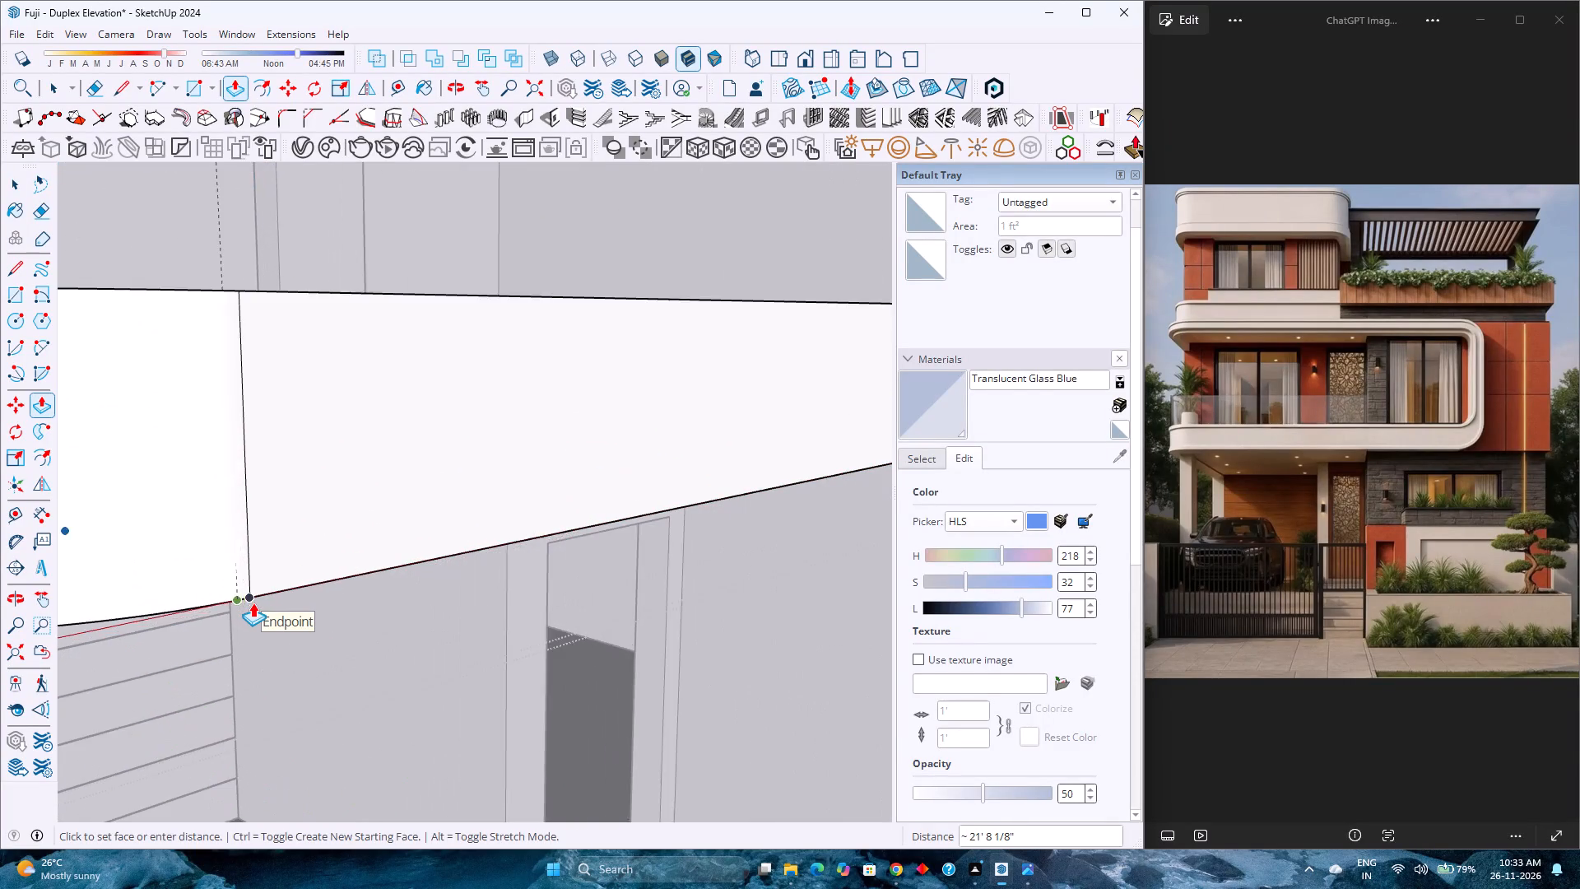
{"action": "scroll", "coordinate": [253, 603], "scroll_direction": "up", "scroll_amount": 3}
{"action": "left_click", "coordinate": [234, 554]}
{"action": "scroll", "coordinate": [286, 550], "scroll_direction": "down", "scroll_amount": 6}
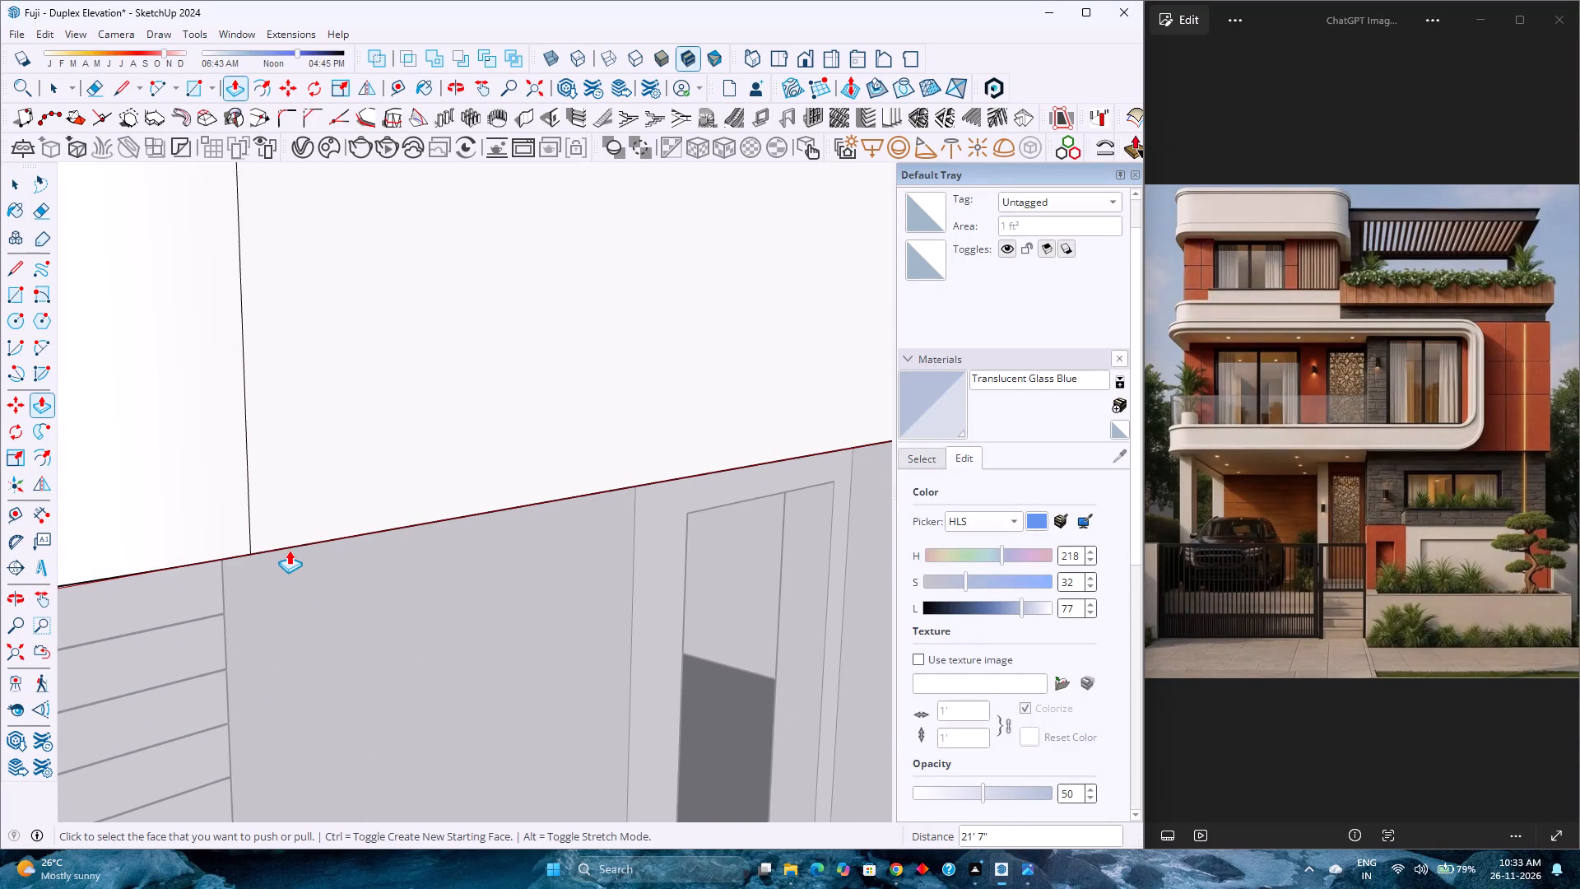
{"action": "scroll", "coordinate": [289, 550], "scroll_direction": "down", "scroll_amount": 20}
{"action": "scroll", "coordinate": [289, 550], "scroll_direction": "down", "scroll_amount": 10}
{"action": "key", "text": "space"}
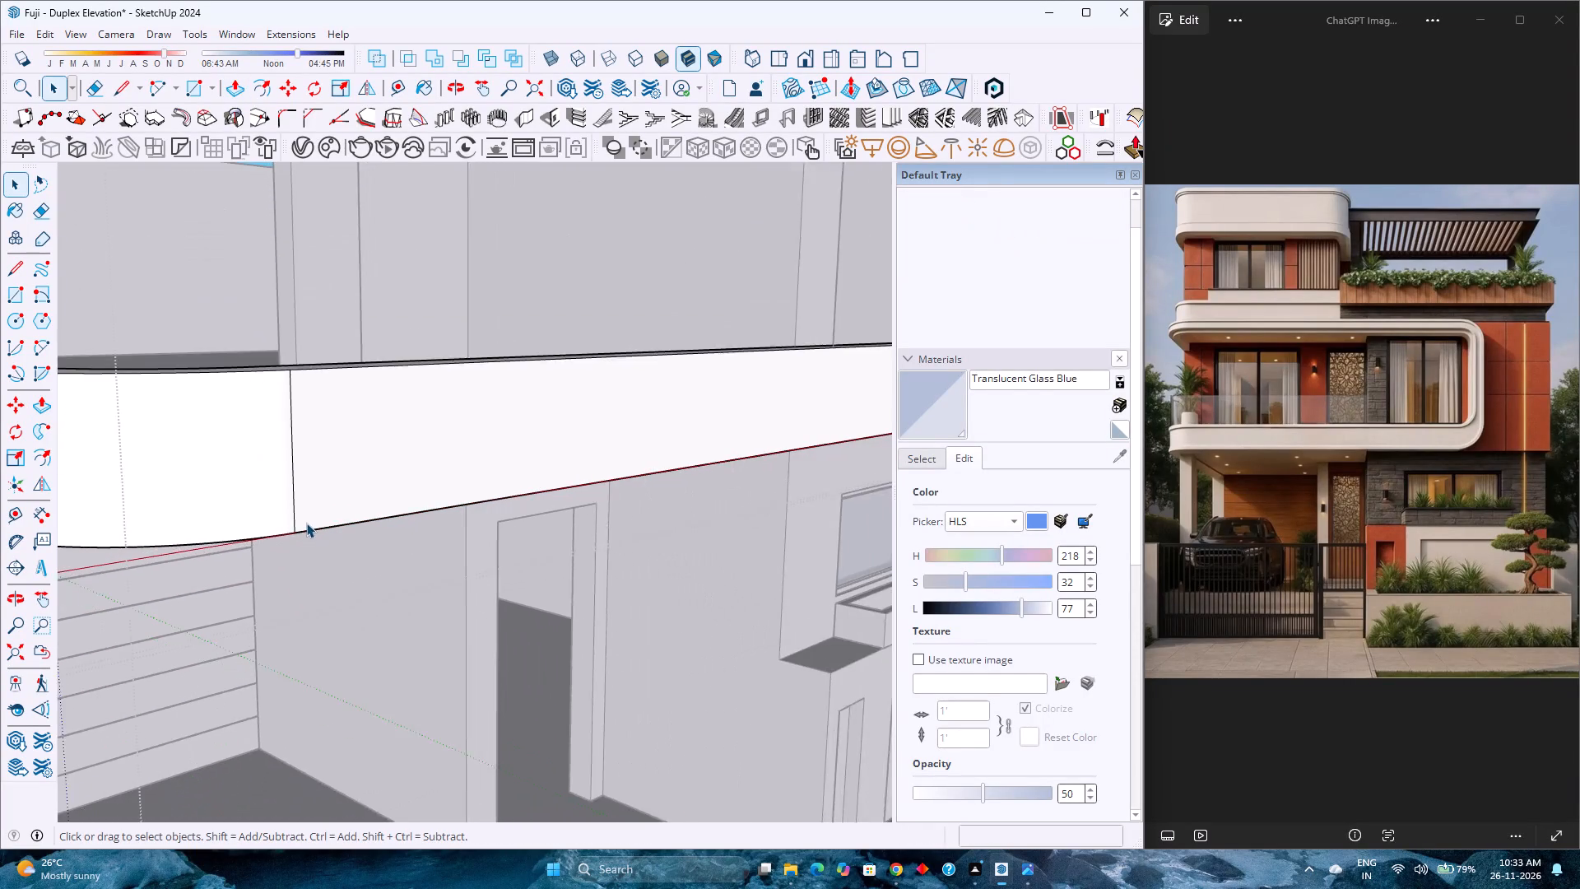
Draw a line about 1' long across the band's top face where the rounded corner meets the side arm.
{"action": "scroll", "coordinate": [306, 523], "scroll_direction": "down", "scroll_amount": 1}
{"action": "middle_click_drag", "start_coordinate": [323, 567], "coordinate": [349, 635]}
{"action": "middle_click", "coordinate": [349, 635]}
{"action": "scroll", "coordinate": [351, 588], "scroll_direction": "down", "scroll_amount": 3}
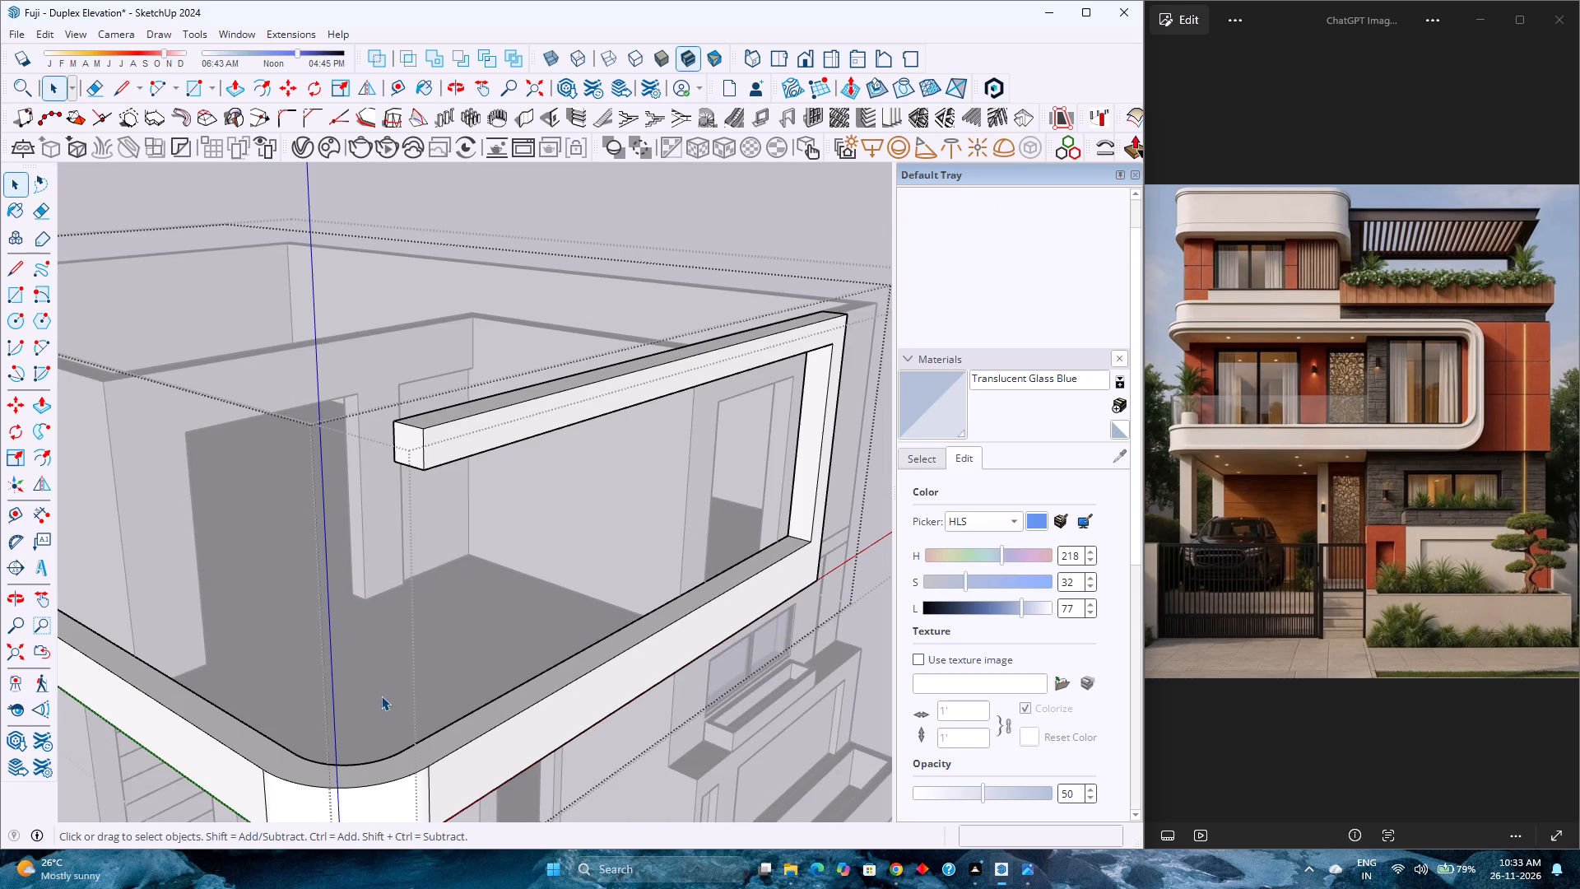
{"action": "middle_click_drag", "start_coordinate": [370, 694], "coordinate": [387, 543], "text": "shift"}
{"action": "middle_click", "coordinate": [387, 543], "text": "shift"}
{"action": "scroll", "coordinate": [412, 598], "scroll_direction": "up", "scroll_amount": 2}
{"action": "middle_click_drag", "start_coordinate": [427, 554], "coordinate": [427, 620]}
{"action": "scroll", "coordinate": [427, 595], "scroll_direction": "down", "scroll_amount": 3}
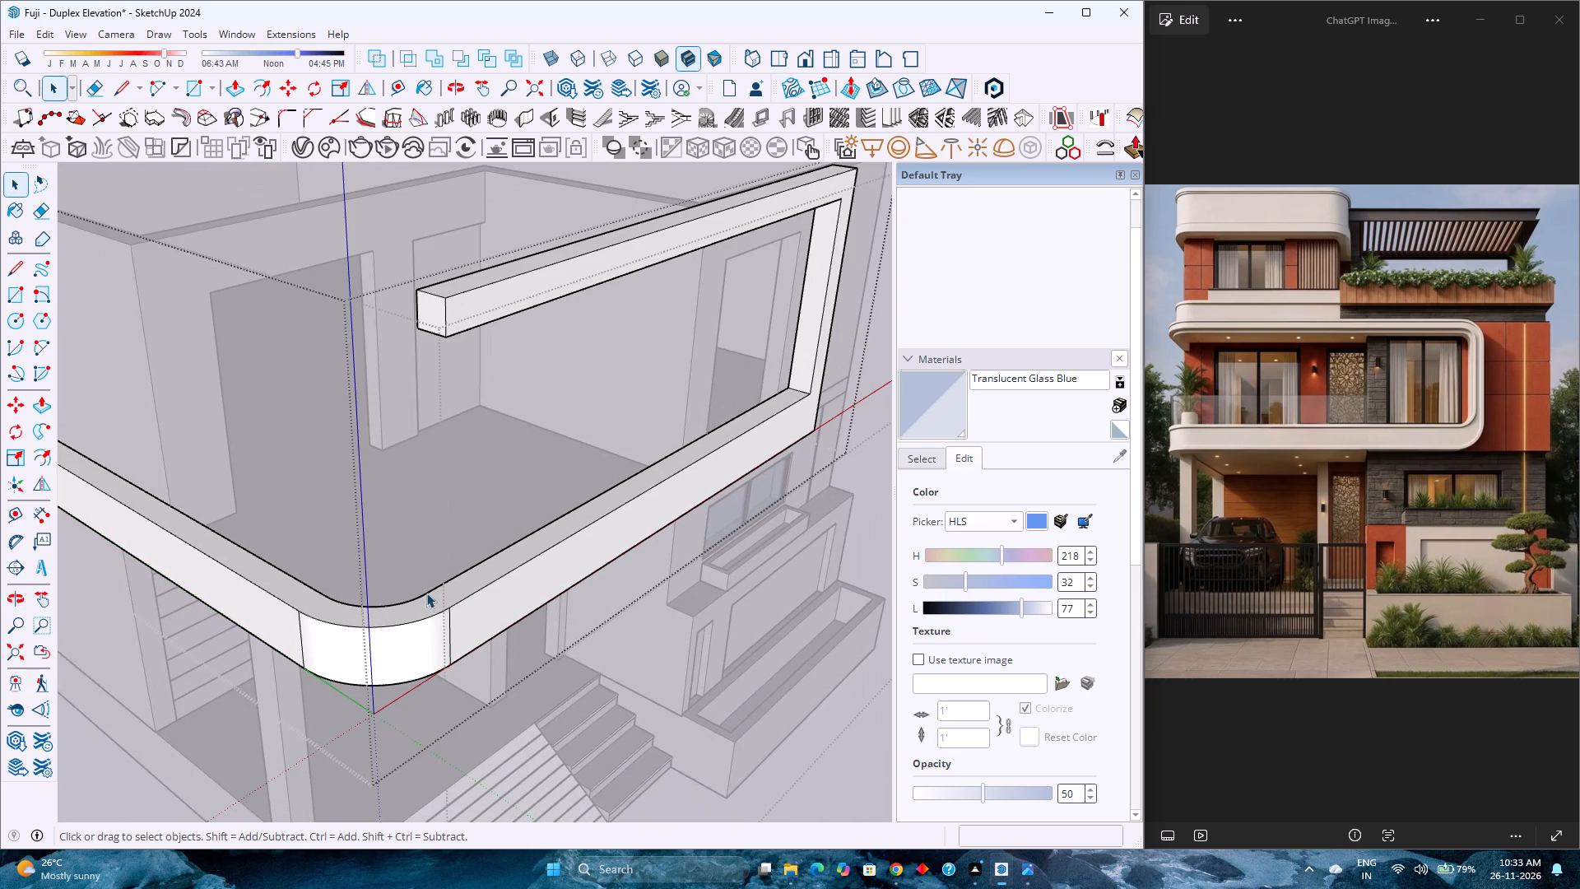
{"action": "left_click", "coordinate": [132, 91]}
{"action": "scroll", "coordinate": [295, 615], "scroll_direction": "up", "scroll_amount": 2}
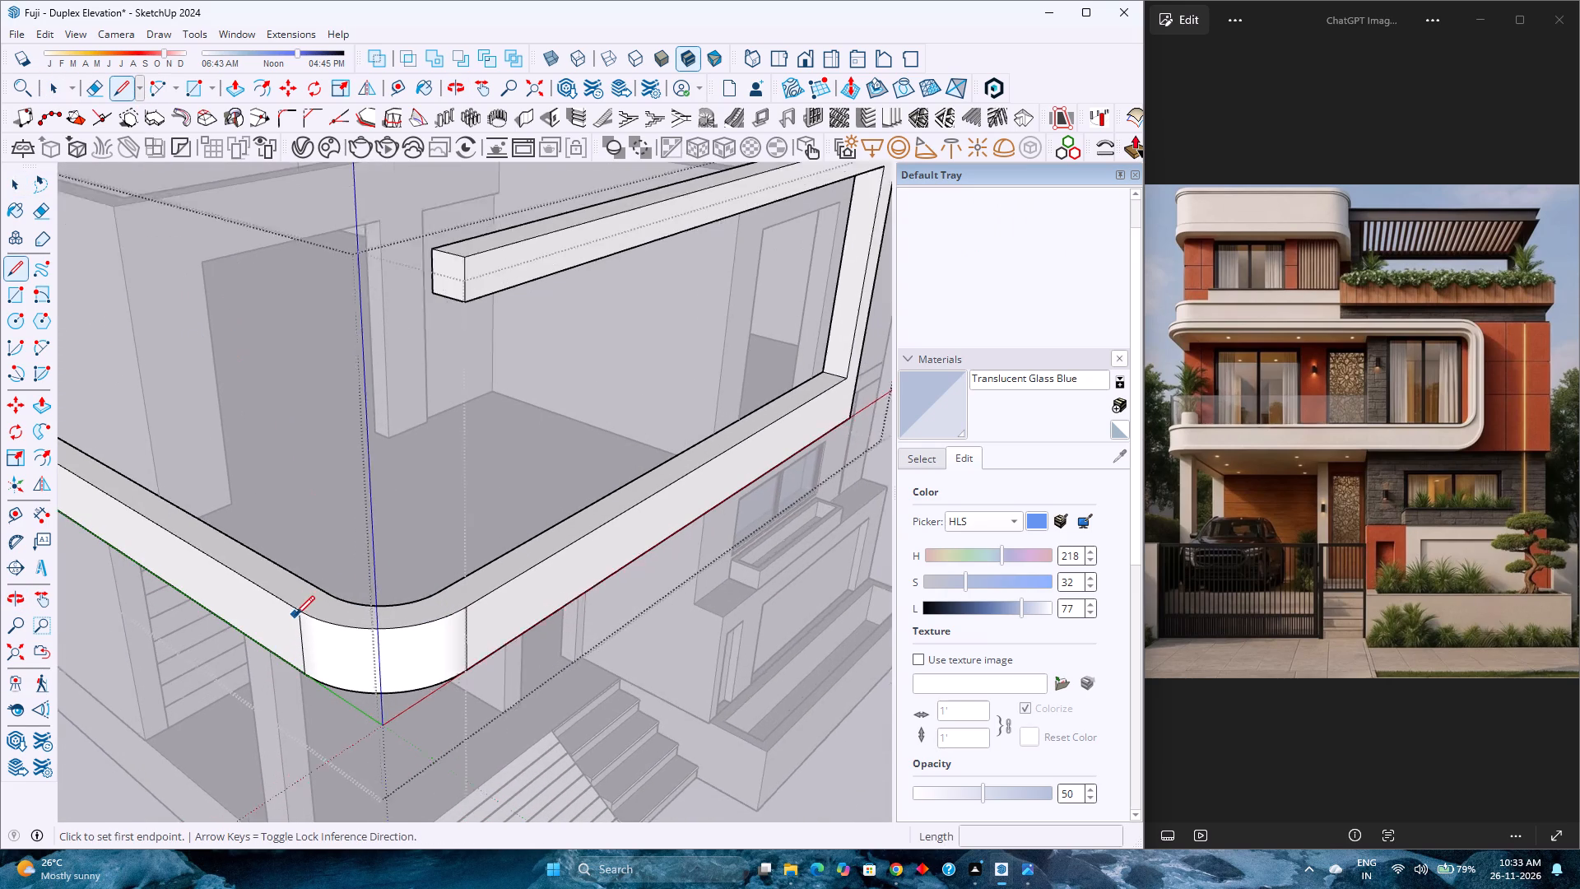
{"action": "scroll", "coordinate": [295, 615], "scroll_direction": "up", "scroll_amount": 3}
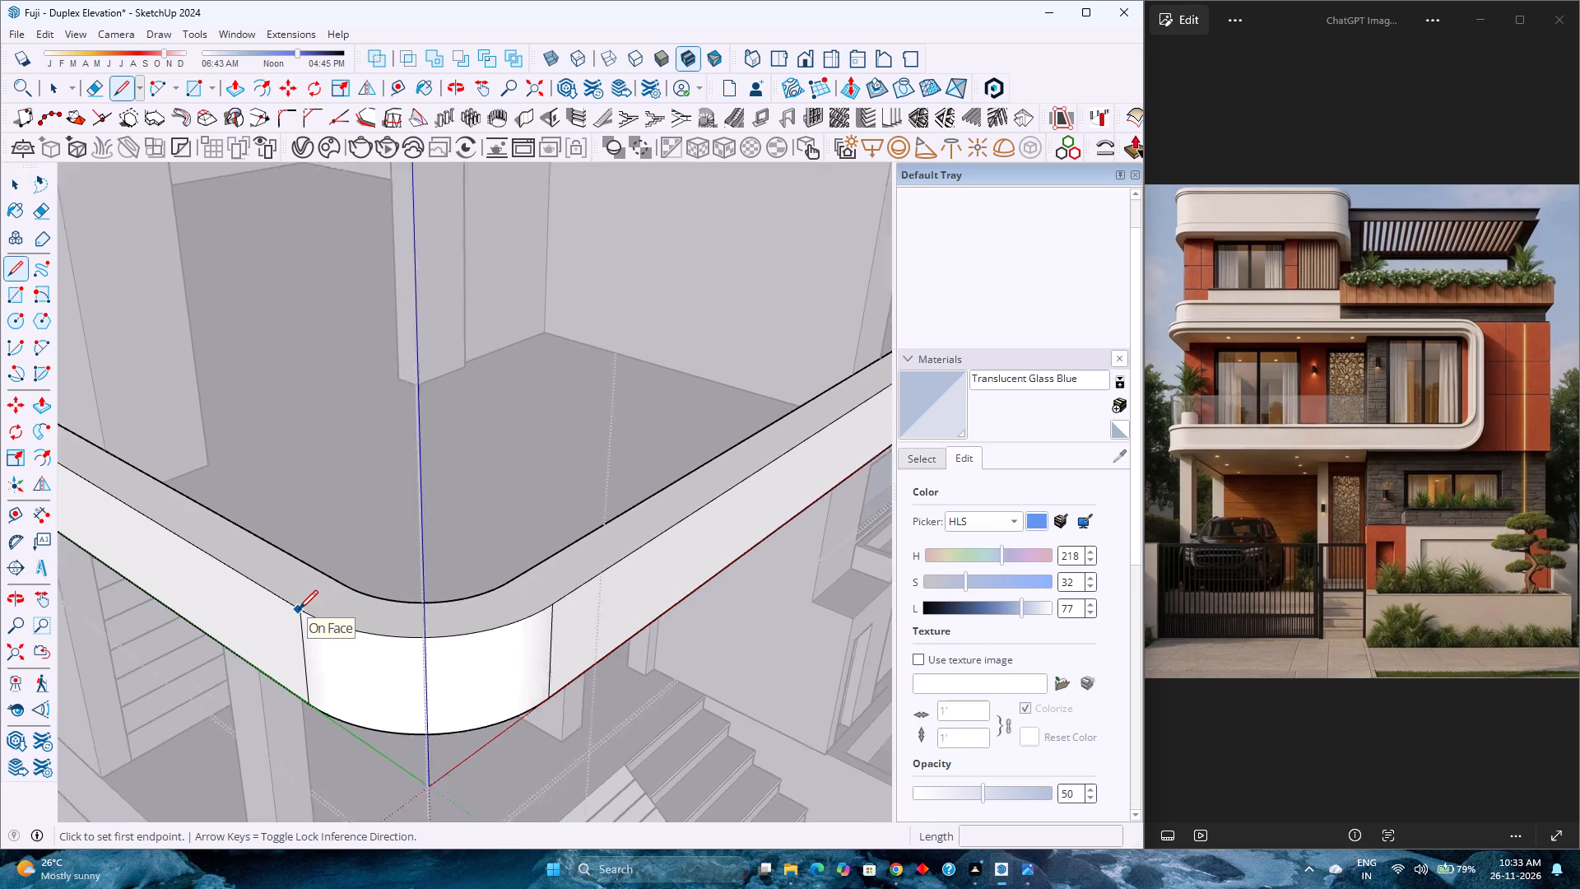
{"action": "scroll", "coordinate": [299, 609], "scroll_direction": "up", "scroll_amount": 12}
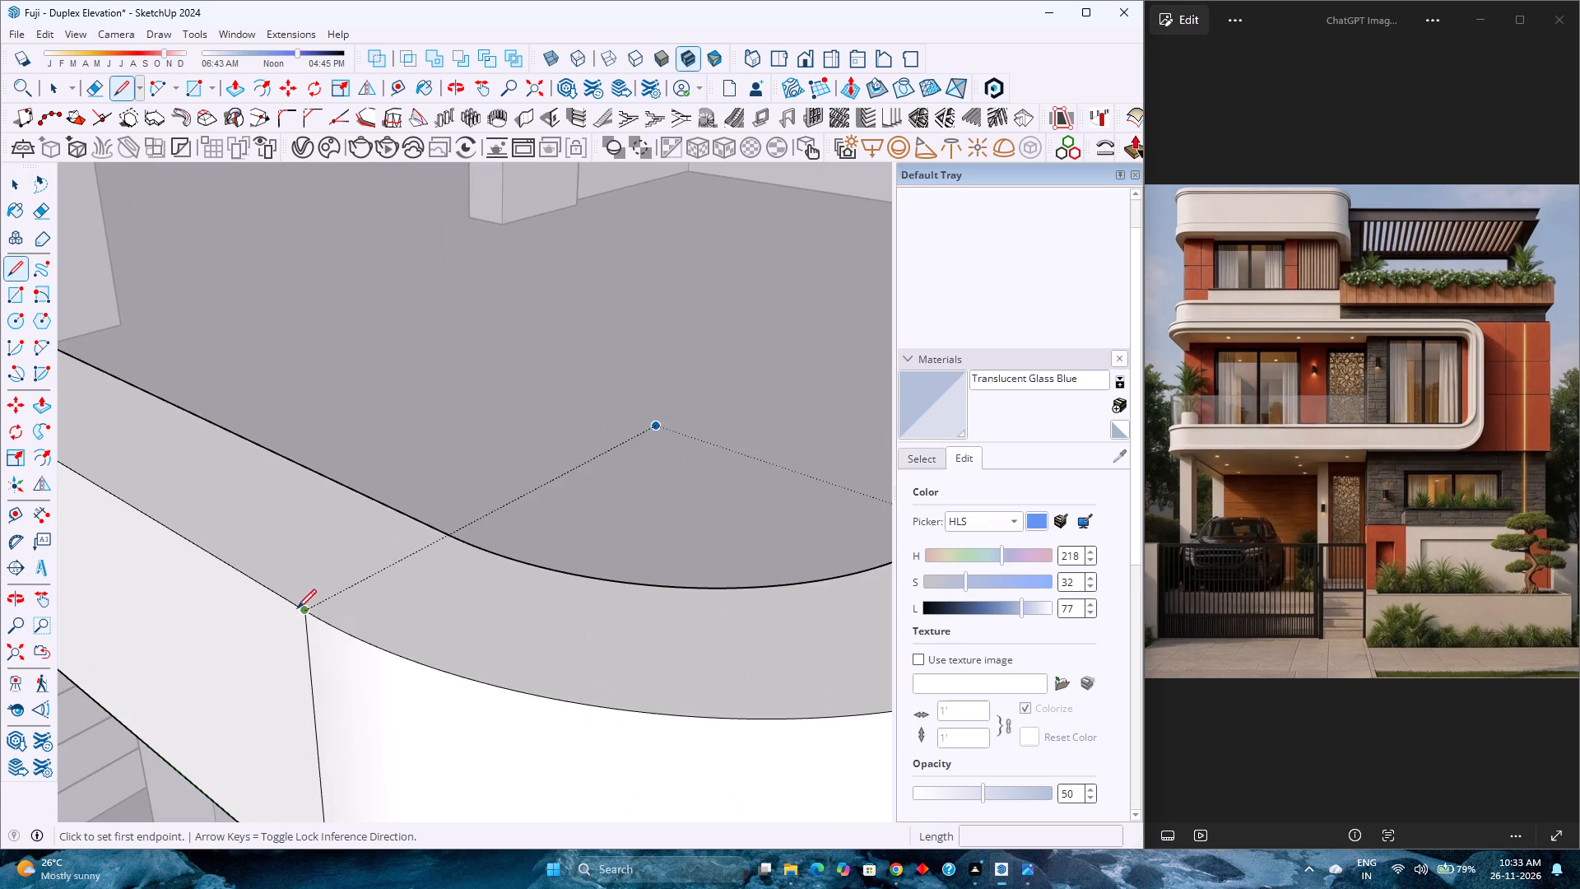
{"action": "left_click", "coordinate": [302, 606]}
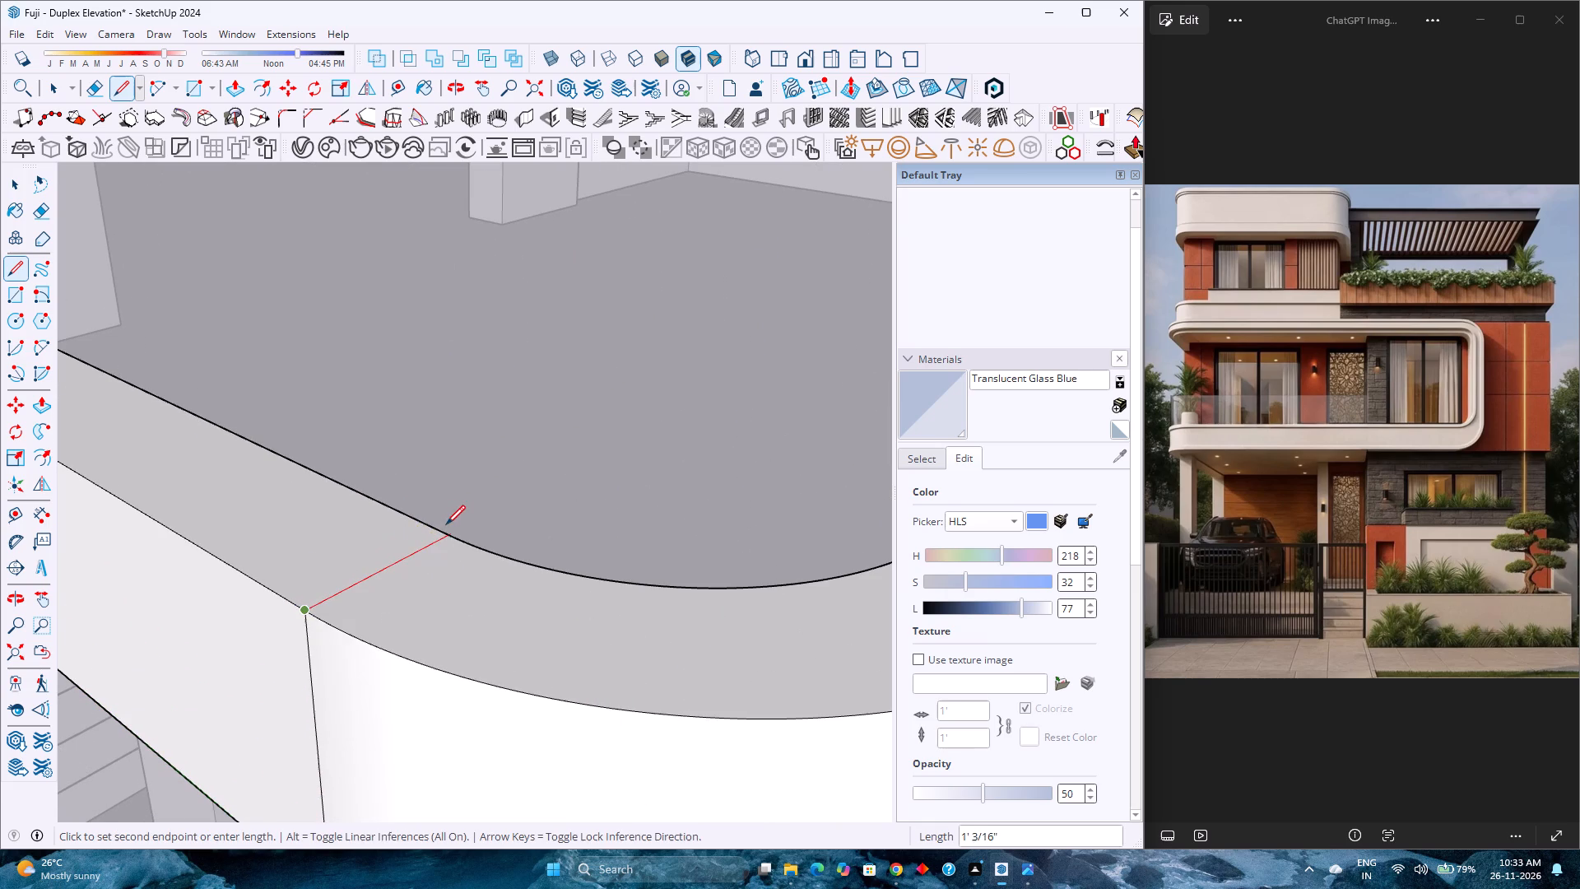
{"action": "left_click", "coordinate": [446, 524]}
{"action": "scroll", "coordinate": [328, 577], "scroll_direction": "down", "scroll_amount": 11}
{"action": "key", "text": "Escape"}
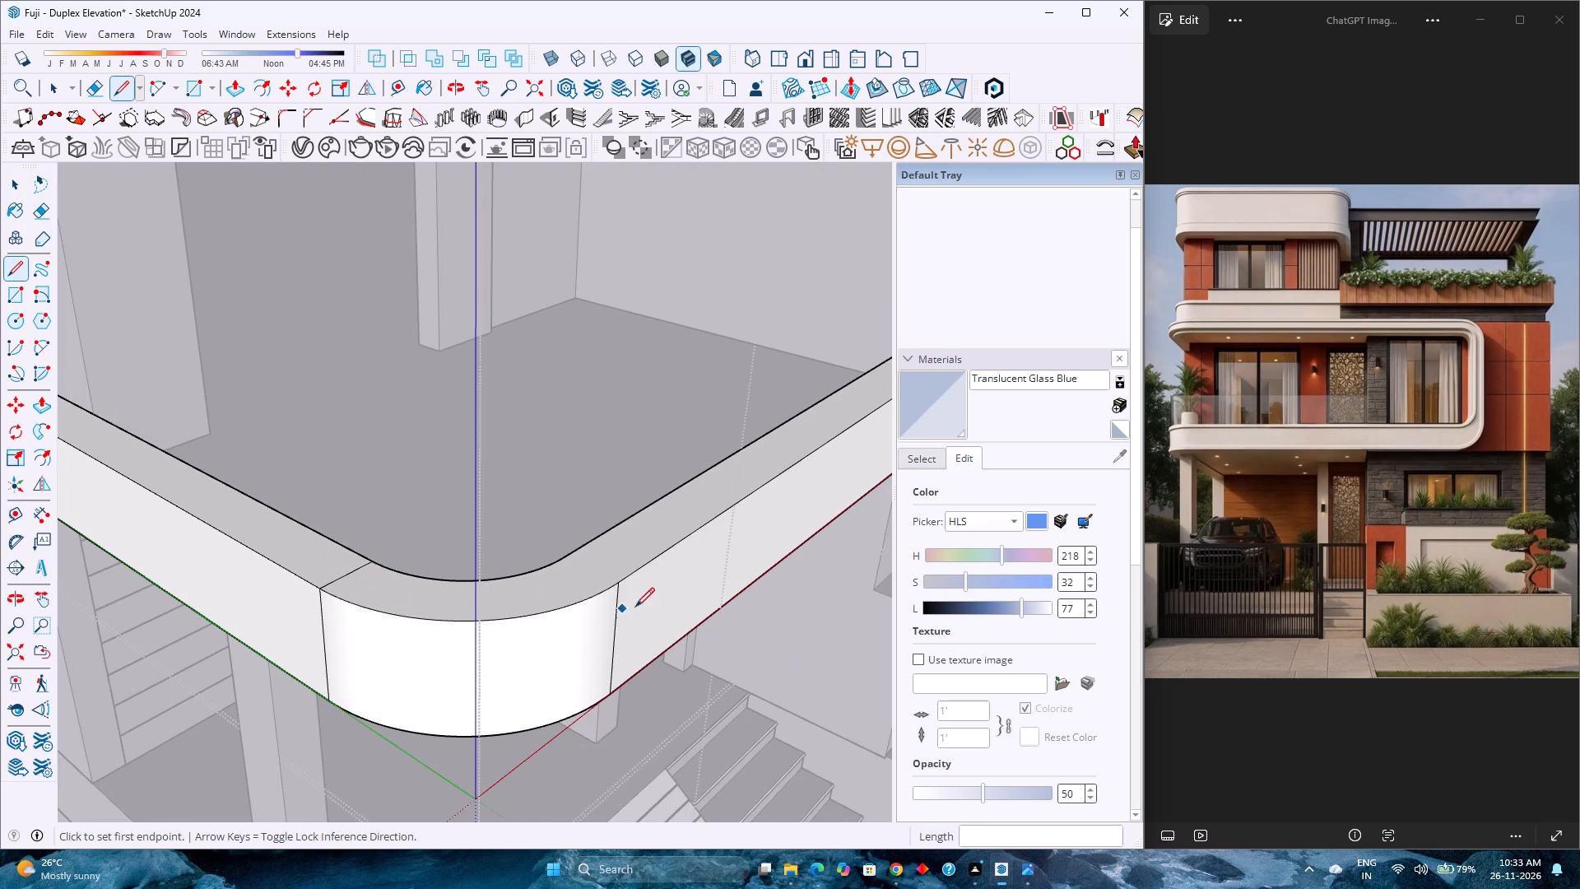
Draw a 1' line across the band's top face where the rounded corner meets the front arm.
{"action": "left_click", "coordinate": [622, 579]}
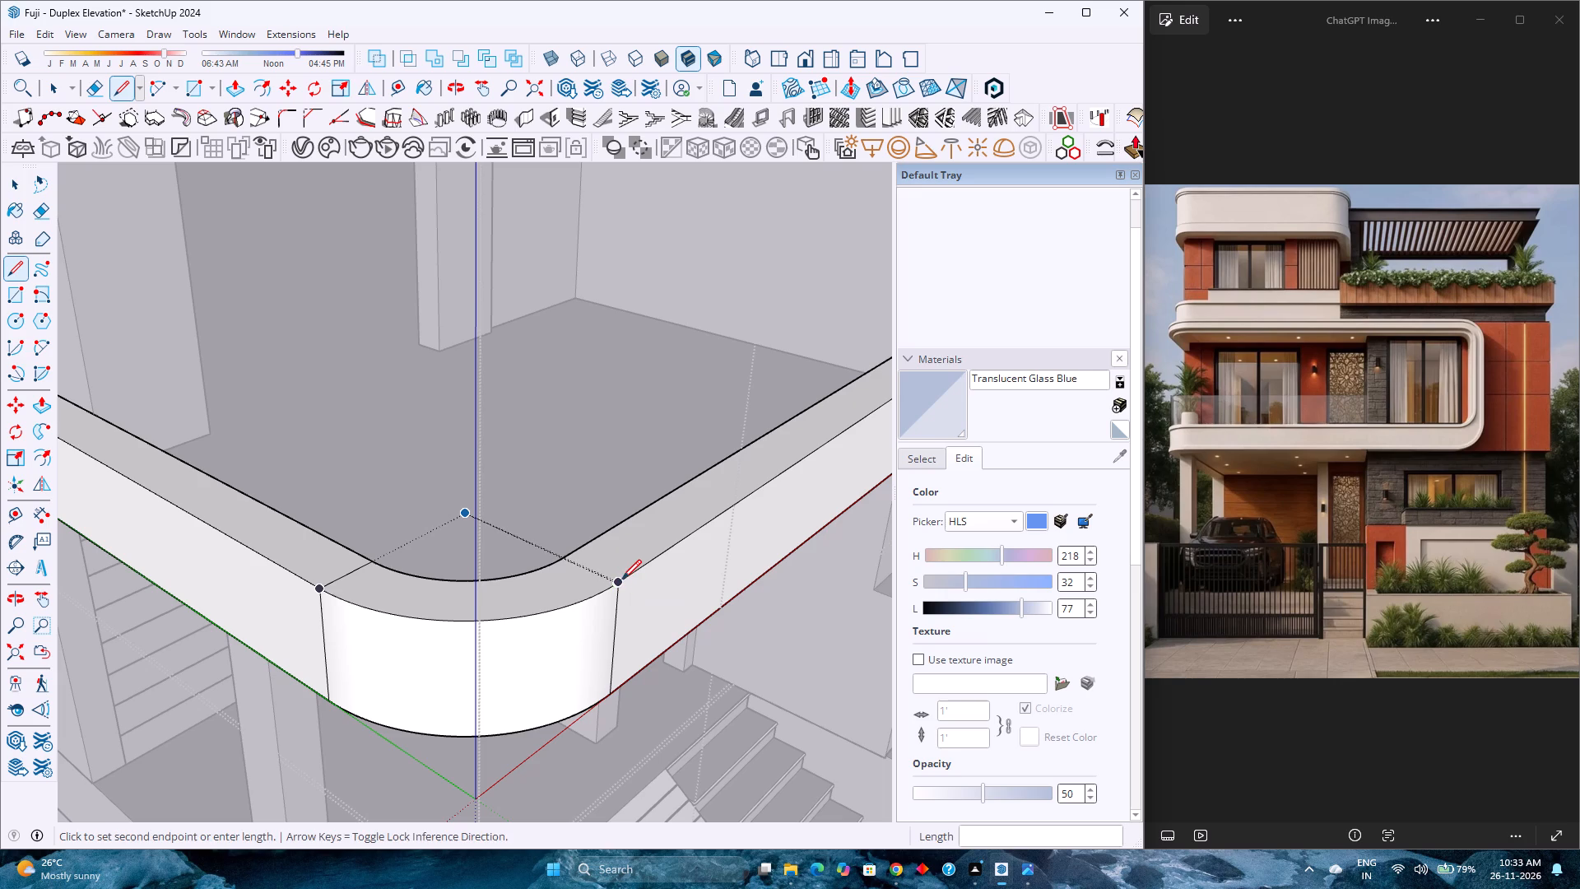
{"action": "scroll", "coordinate": [622, 579], "scroll_direction": "up", "scroll_amount": 15}
{"action": "key", "text": "Escape"}
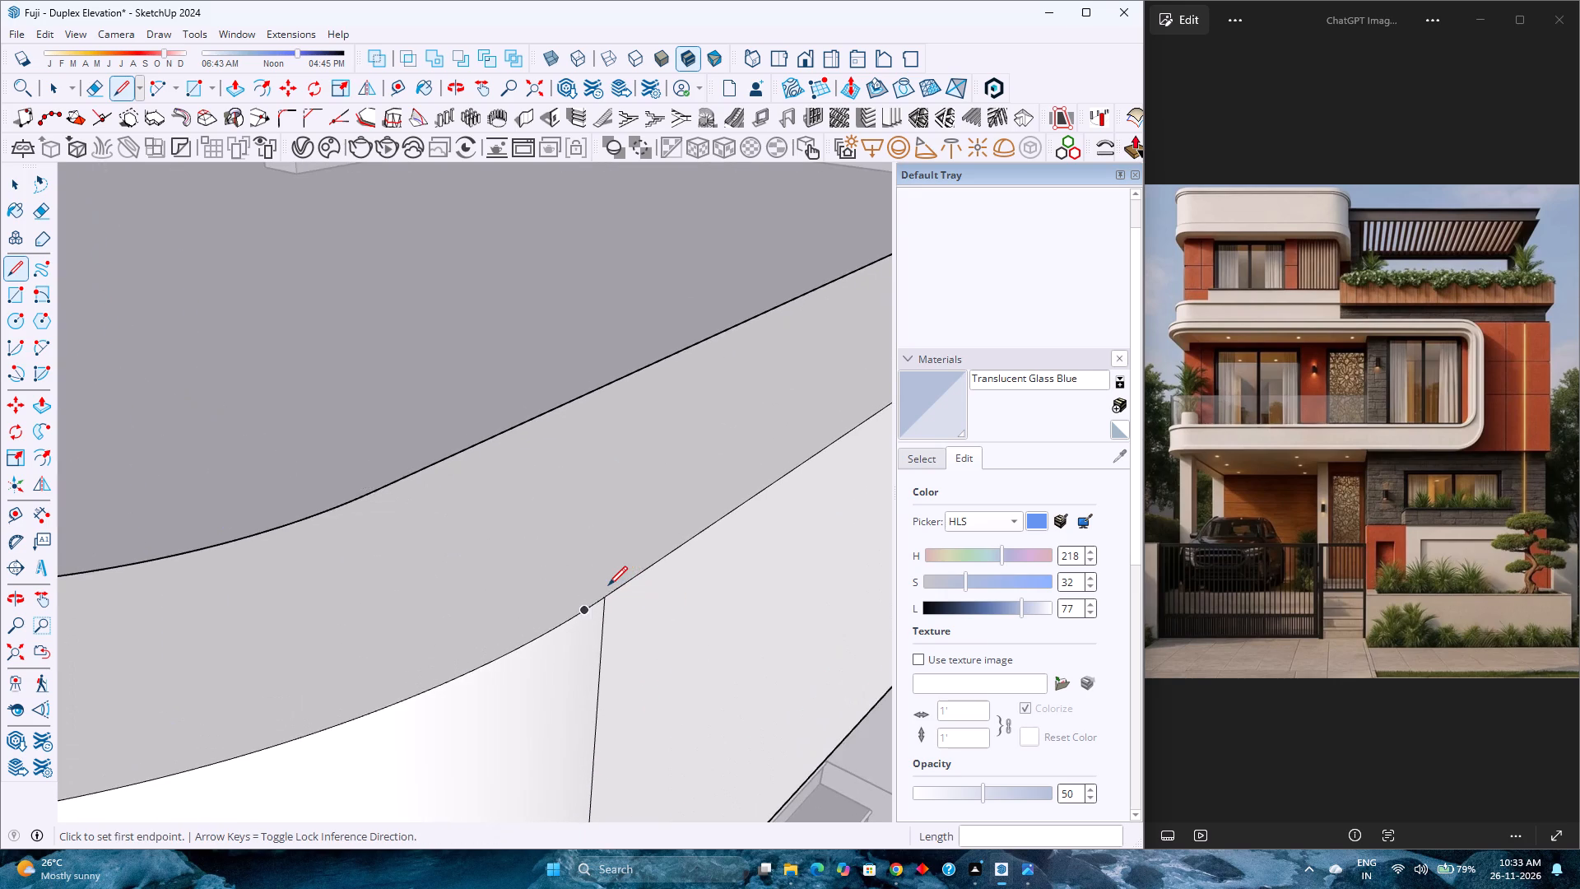
{"action": "scroll", "coordinate": [606, 588], "scroll_direction": "up", "scroll_amount": 4}
{"action": "left_click", "coordinate": [606, 593]}
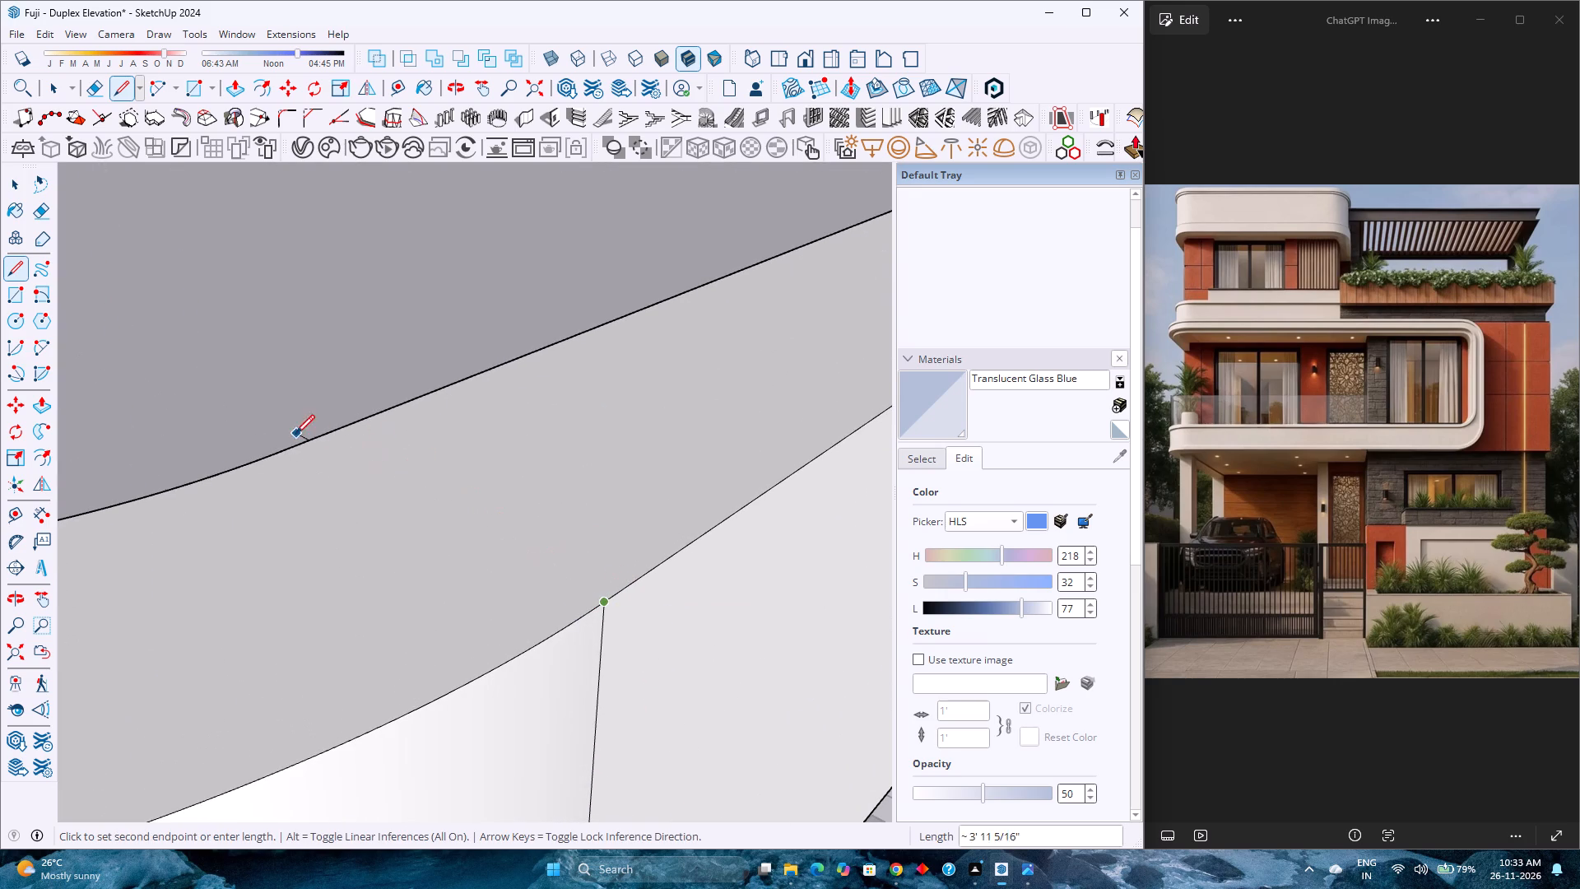
{"action": "key", "text": "Left"}
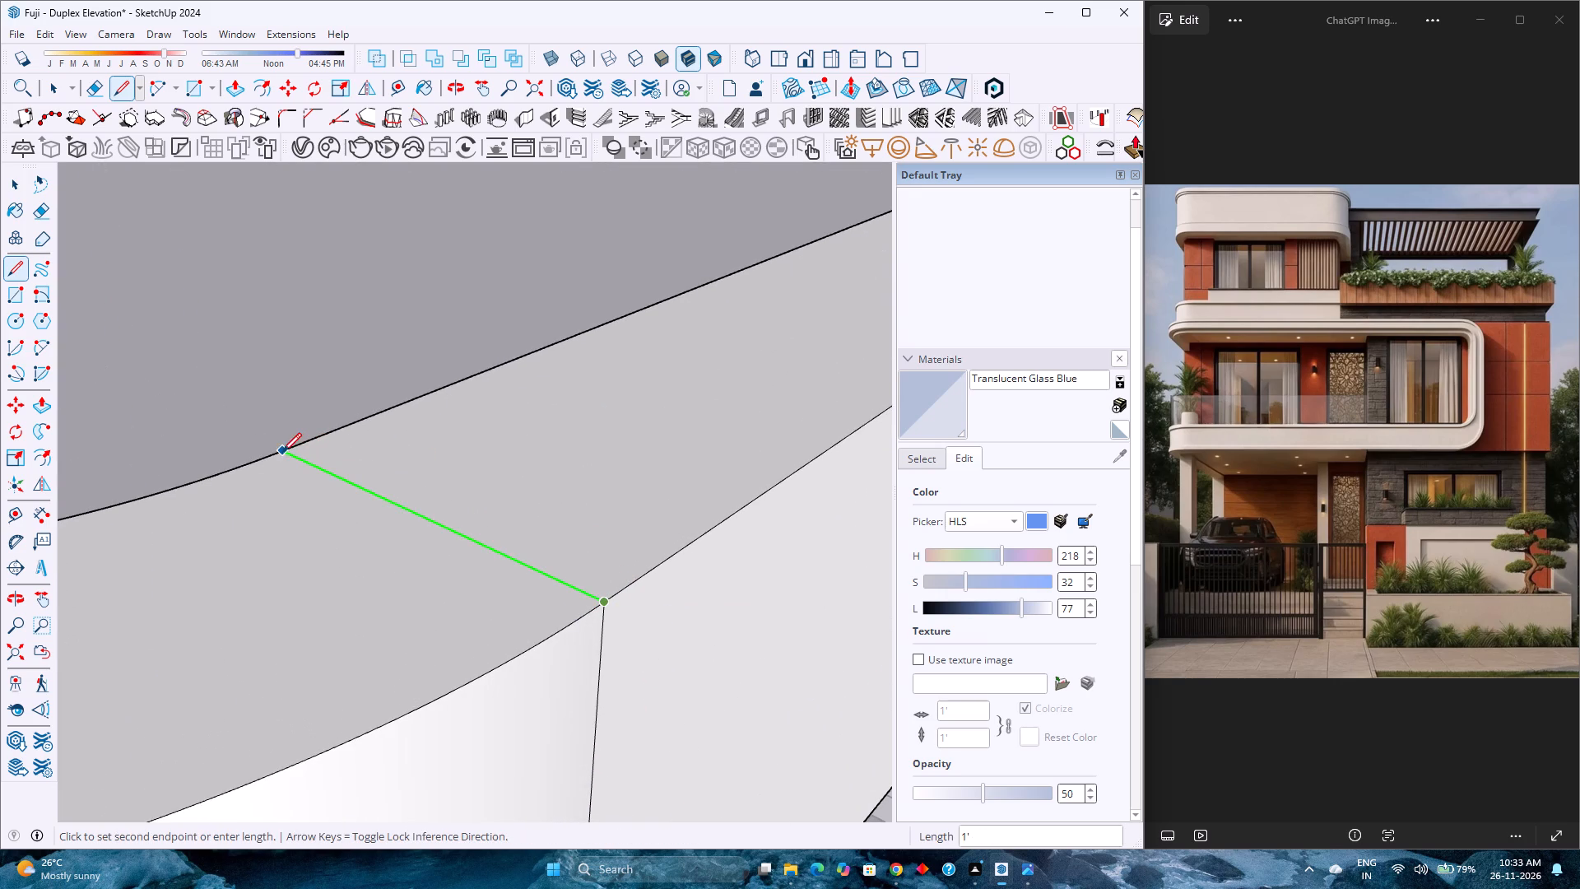
{"action": "left_click", "coordinate": [289, 446]}
{"action": "scroll", "coordinate": [339, 441], "scroll_direction": "down", "scroll_amount": 5}
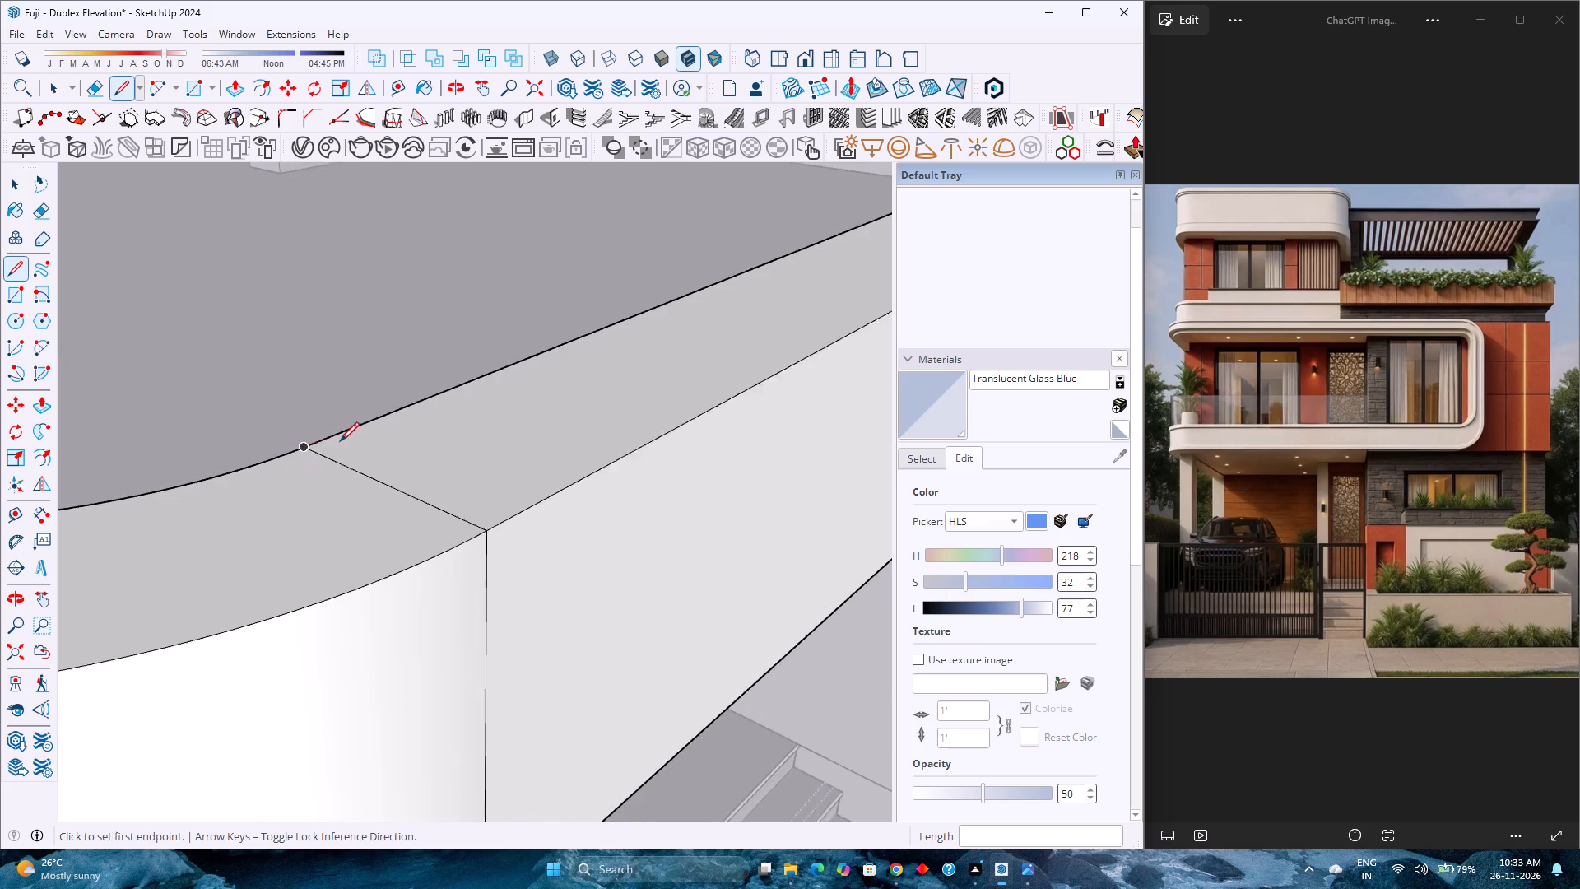
{"action": "scroll", "coordinate": [340, 441], "scroll_direction": "down", "scroll_amount": 1}
{"action": "key", "text": "space"}
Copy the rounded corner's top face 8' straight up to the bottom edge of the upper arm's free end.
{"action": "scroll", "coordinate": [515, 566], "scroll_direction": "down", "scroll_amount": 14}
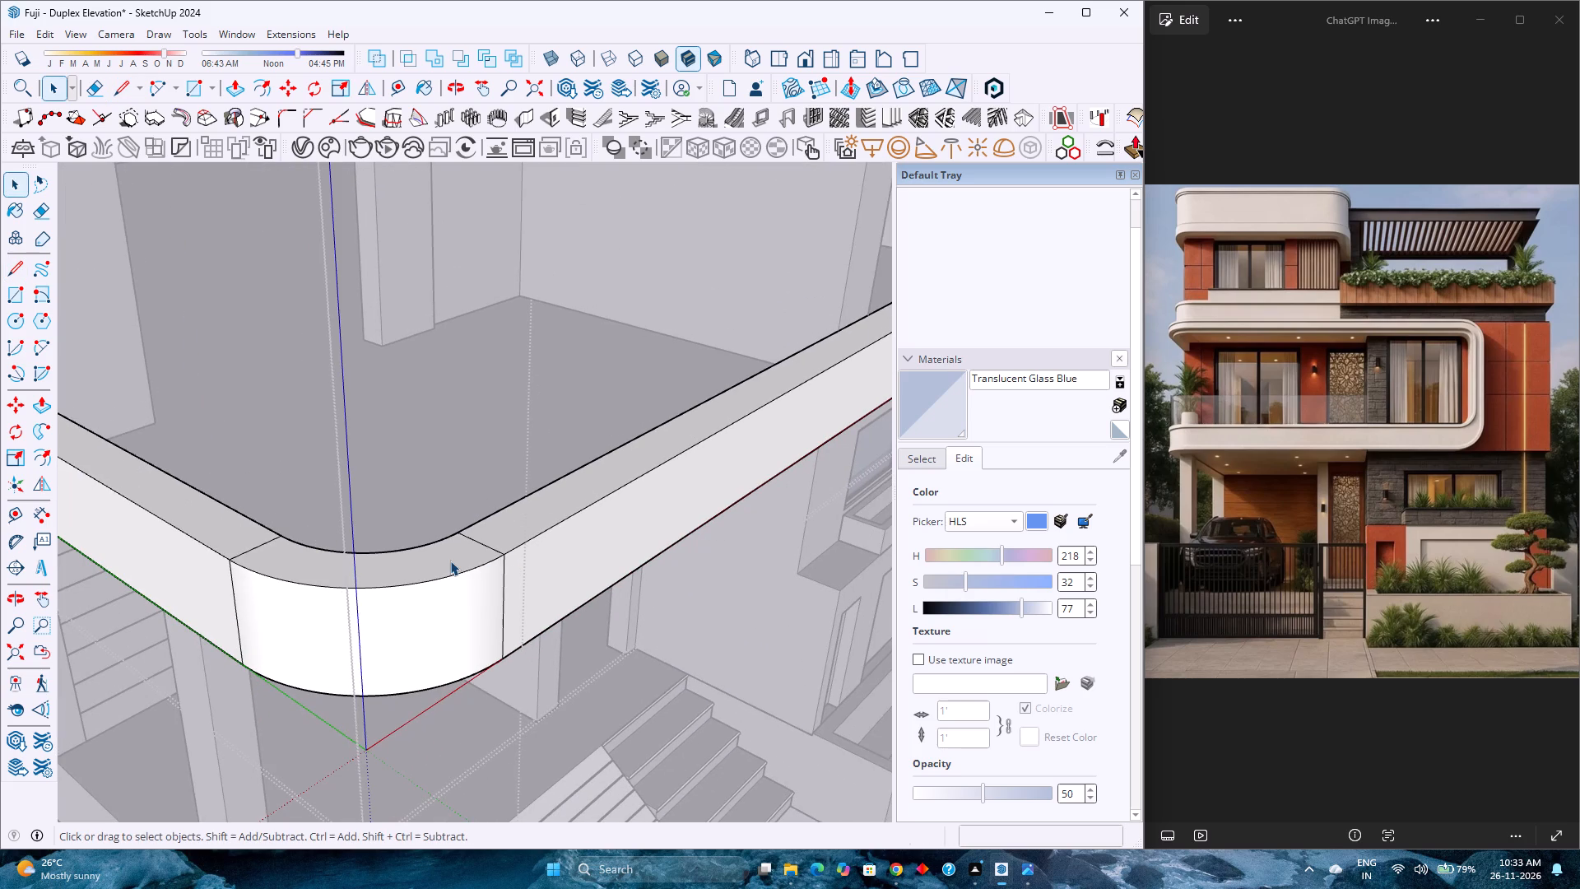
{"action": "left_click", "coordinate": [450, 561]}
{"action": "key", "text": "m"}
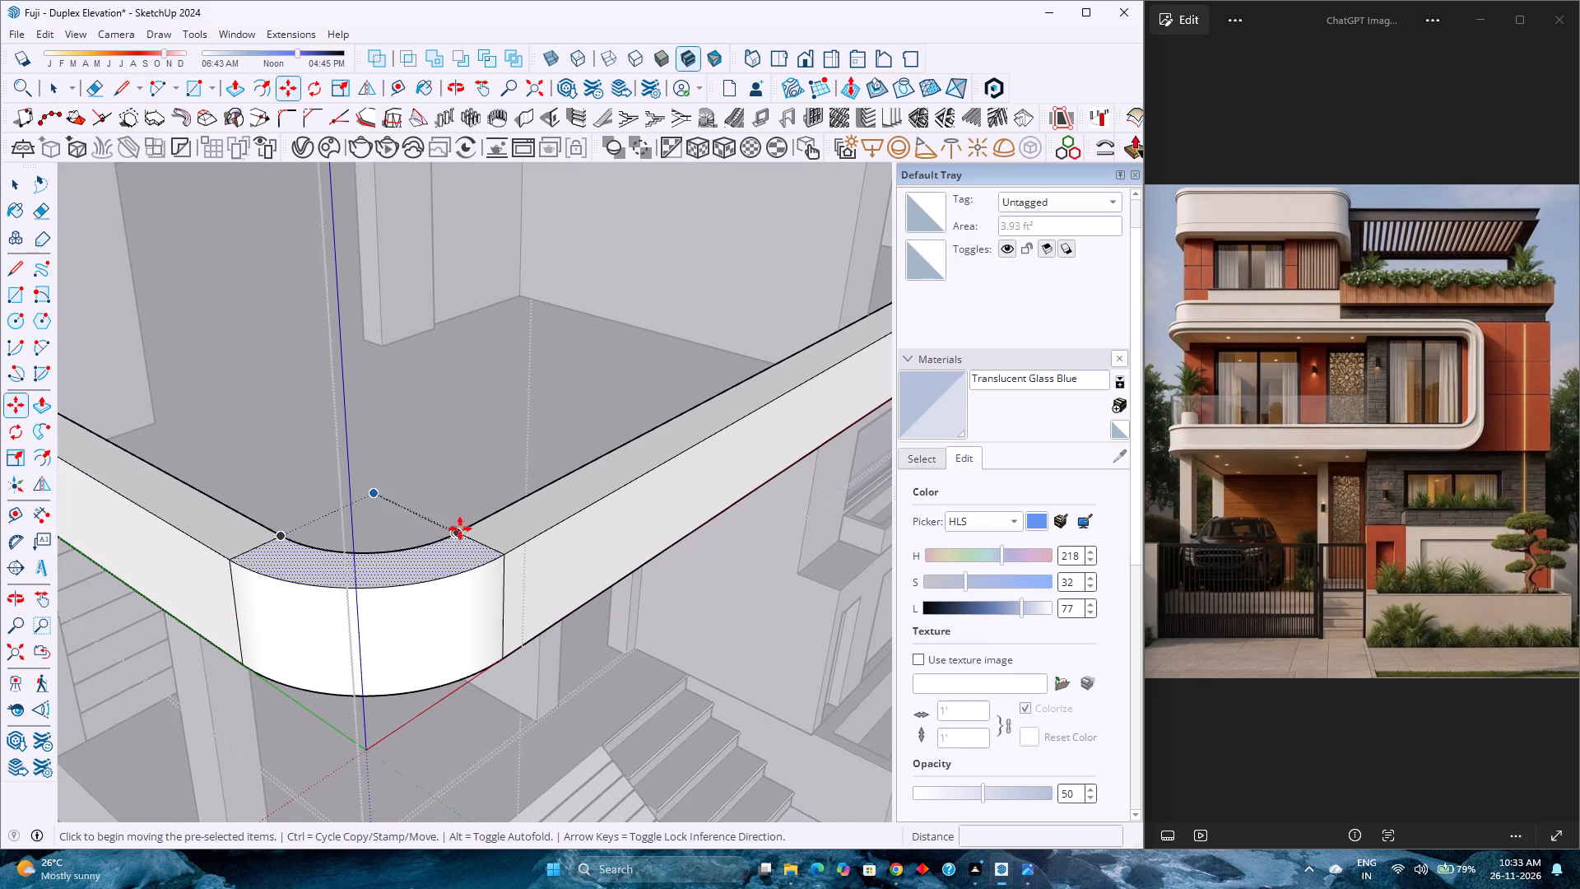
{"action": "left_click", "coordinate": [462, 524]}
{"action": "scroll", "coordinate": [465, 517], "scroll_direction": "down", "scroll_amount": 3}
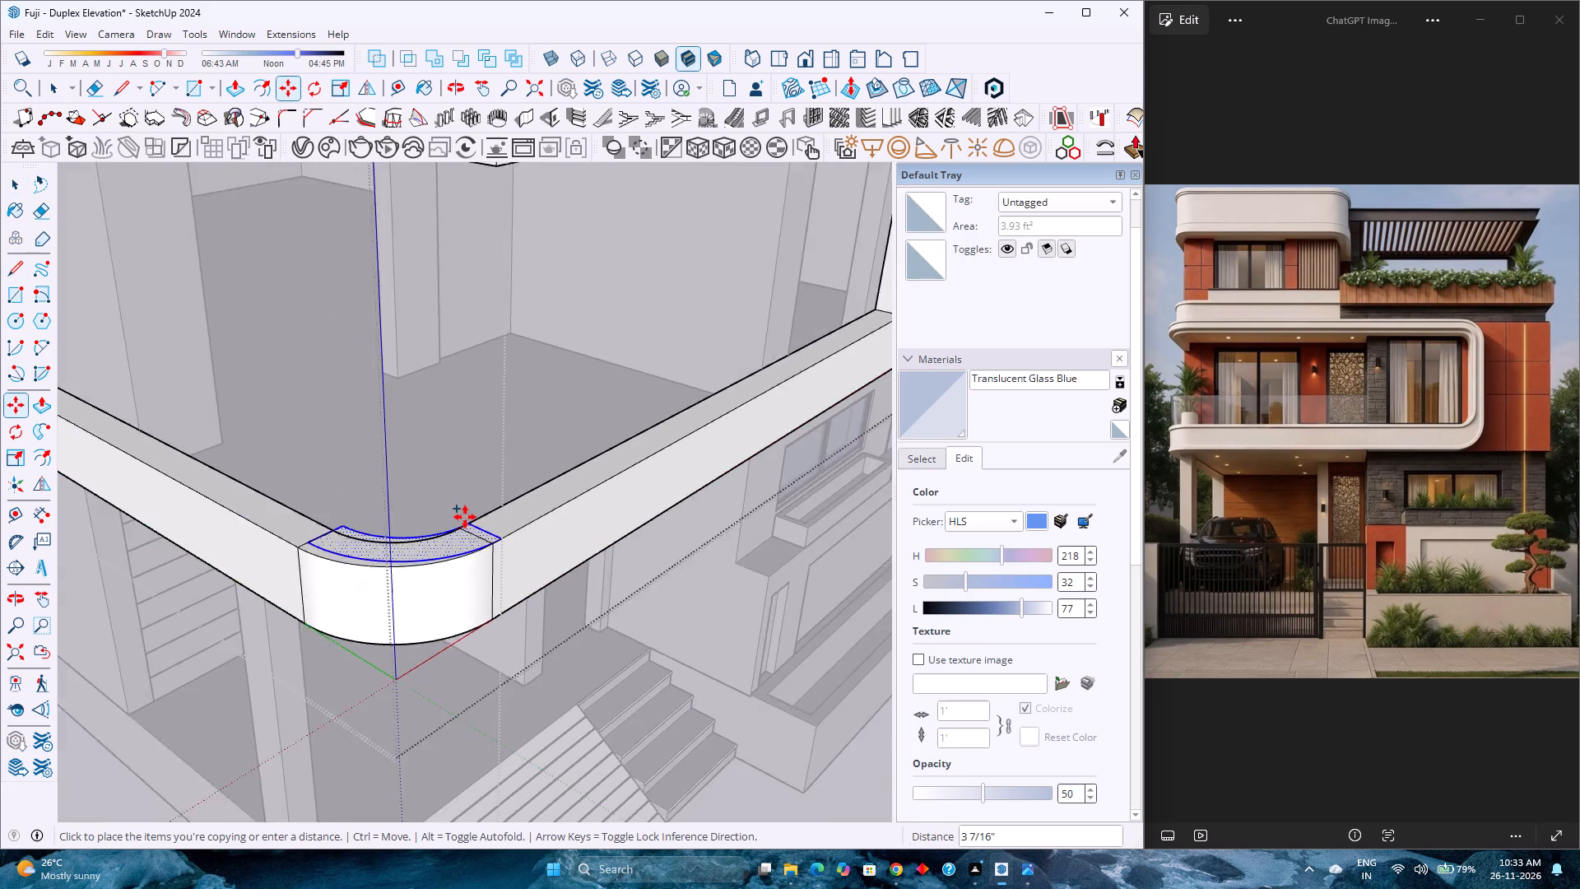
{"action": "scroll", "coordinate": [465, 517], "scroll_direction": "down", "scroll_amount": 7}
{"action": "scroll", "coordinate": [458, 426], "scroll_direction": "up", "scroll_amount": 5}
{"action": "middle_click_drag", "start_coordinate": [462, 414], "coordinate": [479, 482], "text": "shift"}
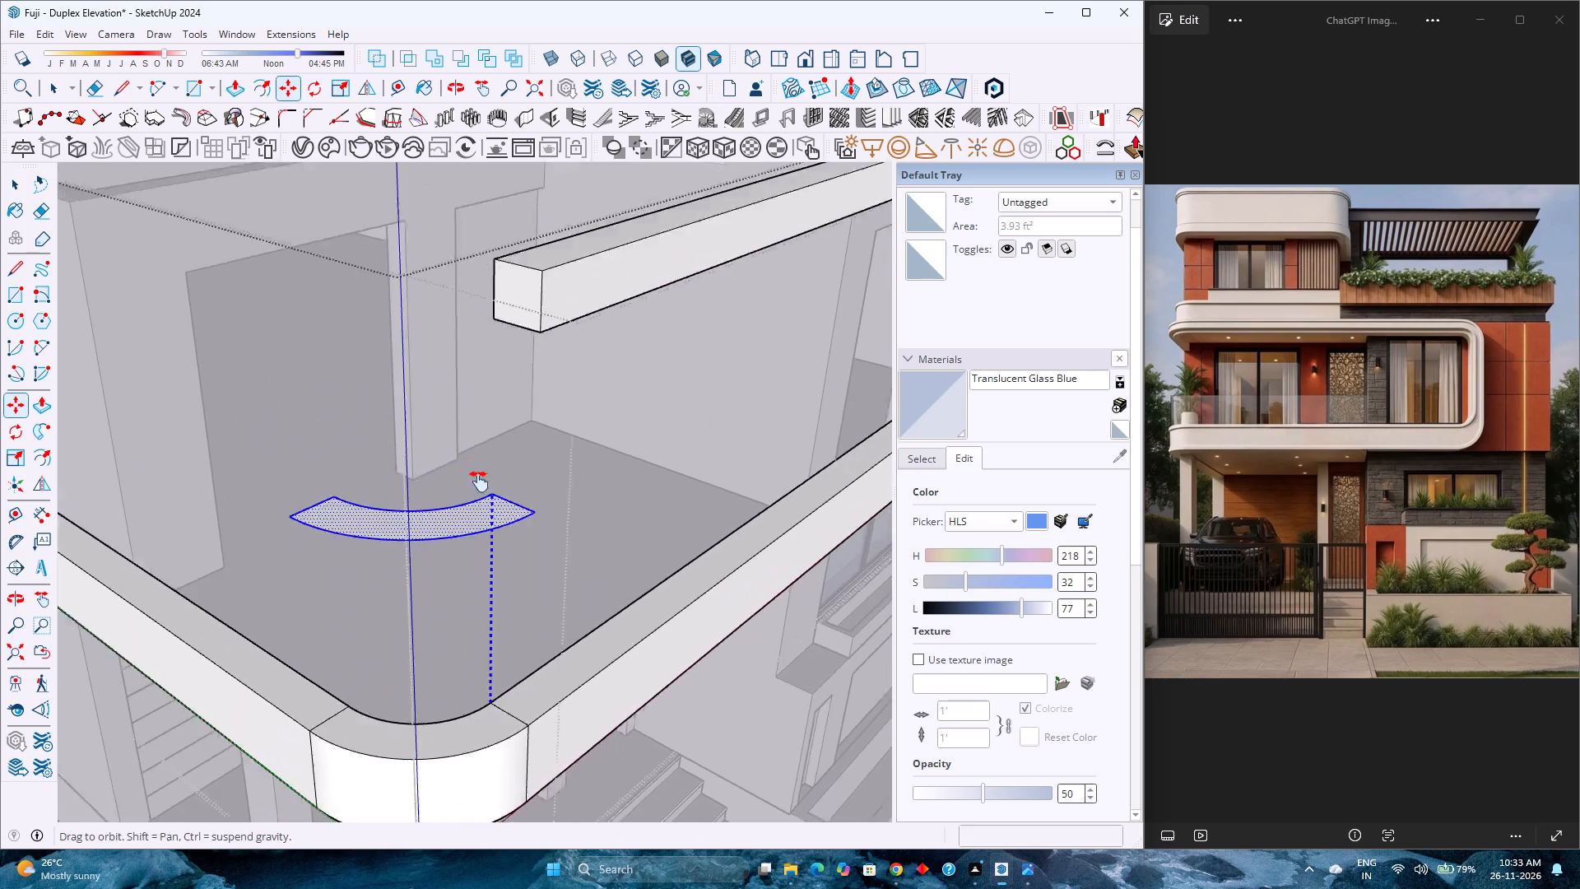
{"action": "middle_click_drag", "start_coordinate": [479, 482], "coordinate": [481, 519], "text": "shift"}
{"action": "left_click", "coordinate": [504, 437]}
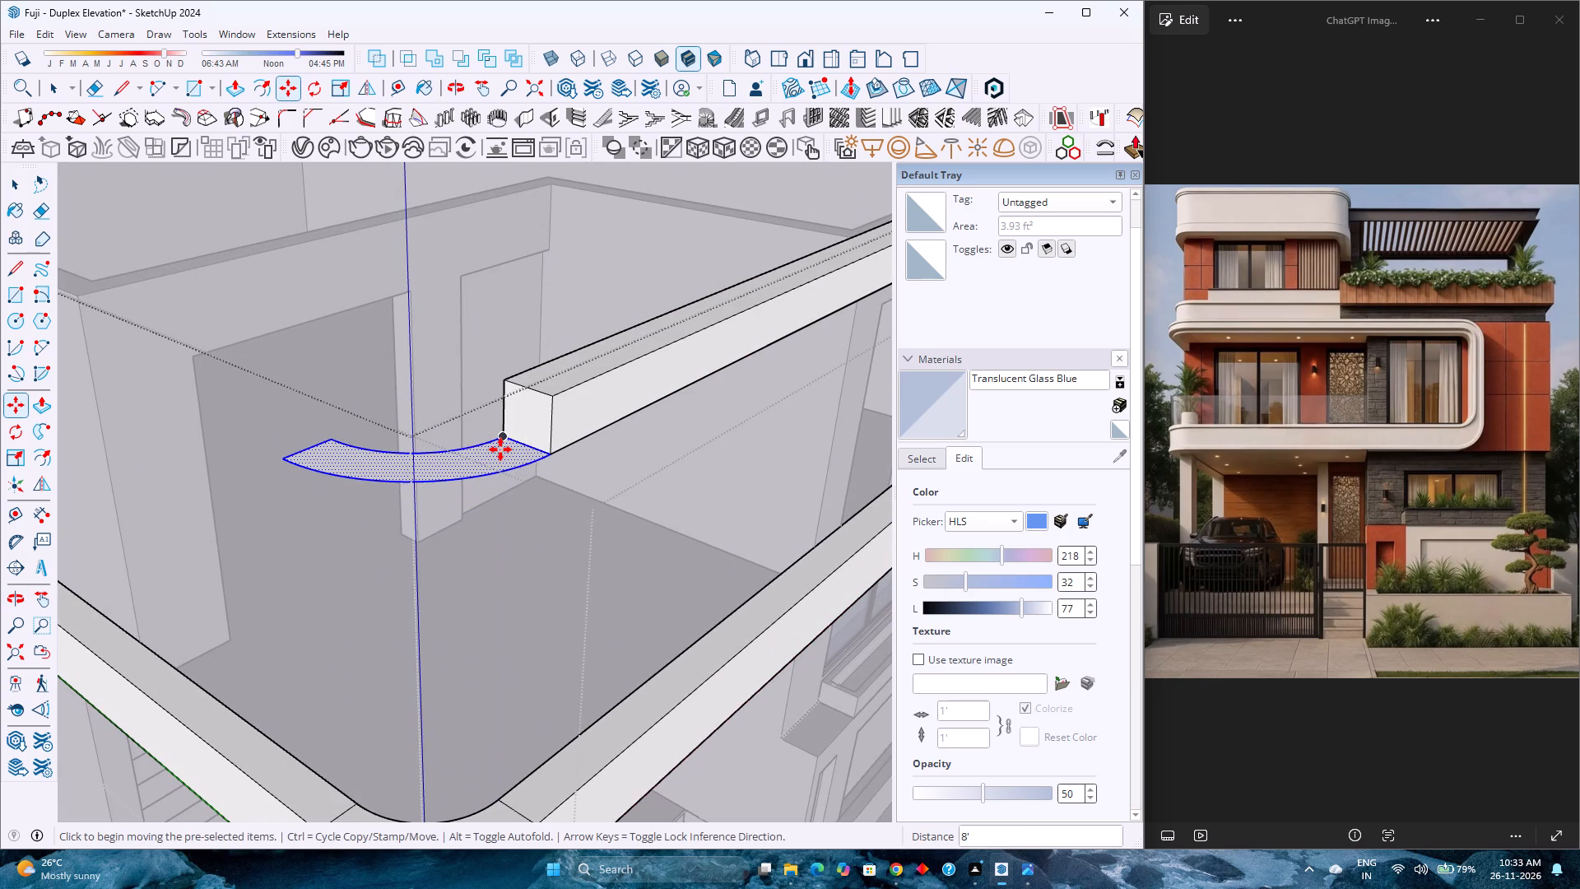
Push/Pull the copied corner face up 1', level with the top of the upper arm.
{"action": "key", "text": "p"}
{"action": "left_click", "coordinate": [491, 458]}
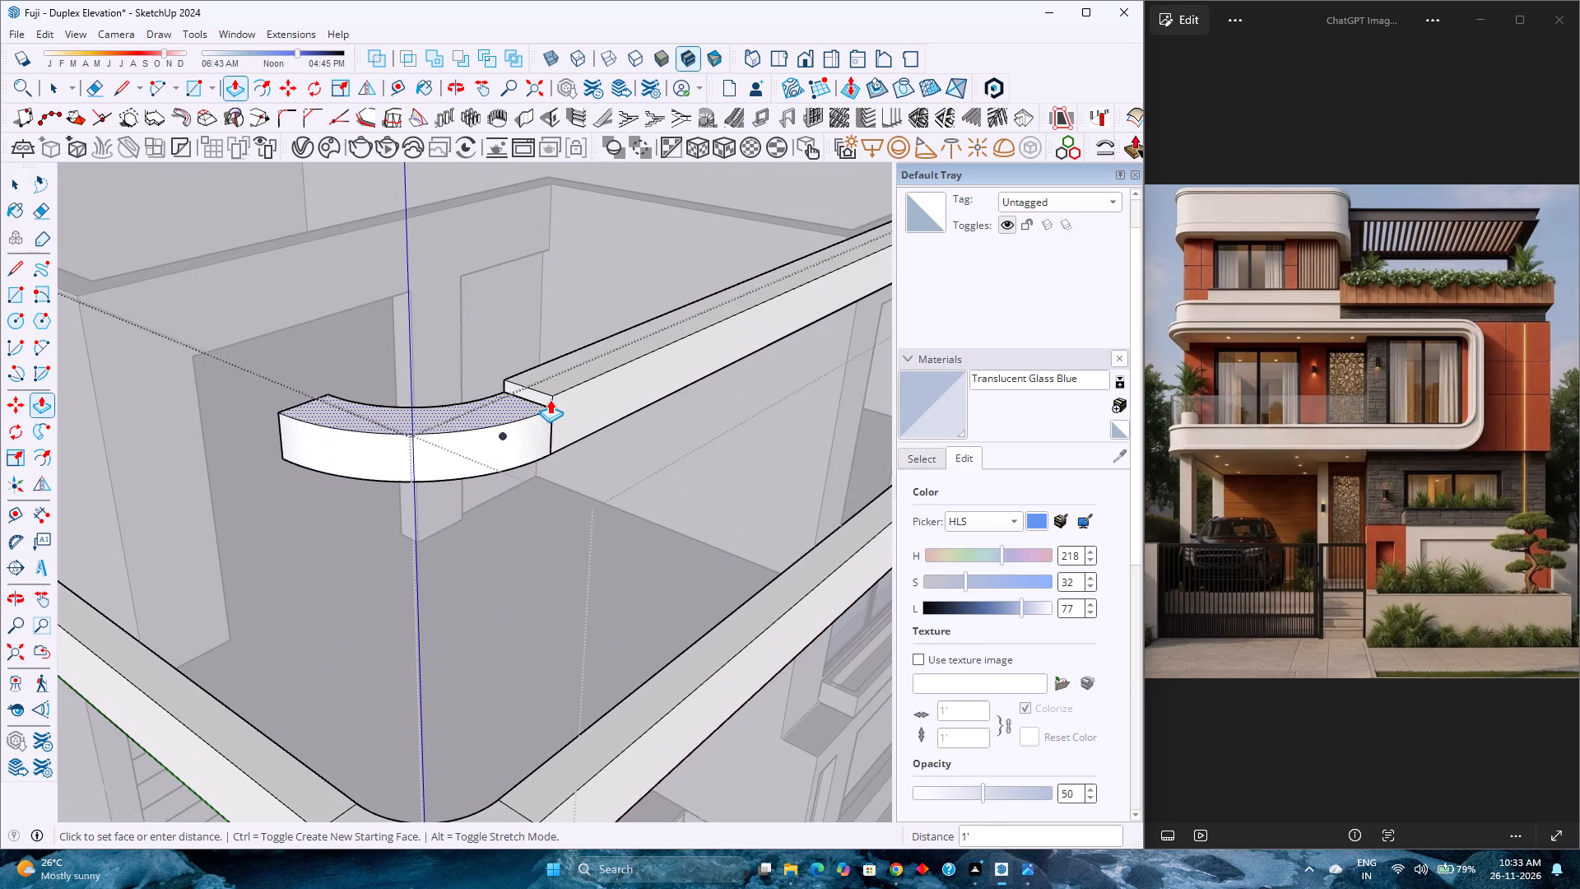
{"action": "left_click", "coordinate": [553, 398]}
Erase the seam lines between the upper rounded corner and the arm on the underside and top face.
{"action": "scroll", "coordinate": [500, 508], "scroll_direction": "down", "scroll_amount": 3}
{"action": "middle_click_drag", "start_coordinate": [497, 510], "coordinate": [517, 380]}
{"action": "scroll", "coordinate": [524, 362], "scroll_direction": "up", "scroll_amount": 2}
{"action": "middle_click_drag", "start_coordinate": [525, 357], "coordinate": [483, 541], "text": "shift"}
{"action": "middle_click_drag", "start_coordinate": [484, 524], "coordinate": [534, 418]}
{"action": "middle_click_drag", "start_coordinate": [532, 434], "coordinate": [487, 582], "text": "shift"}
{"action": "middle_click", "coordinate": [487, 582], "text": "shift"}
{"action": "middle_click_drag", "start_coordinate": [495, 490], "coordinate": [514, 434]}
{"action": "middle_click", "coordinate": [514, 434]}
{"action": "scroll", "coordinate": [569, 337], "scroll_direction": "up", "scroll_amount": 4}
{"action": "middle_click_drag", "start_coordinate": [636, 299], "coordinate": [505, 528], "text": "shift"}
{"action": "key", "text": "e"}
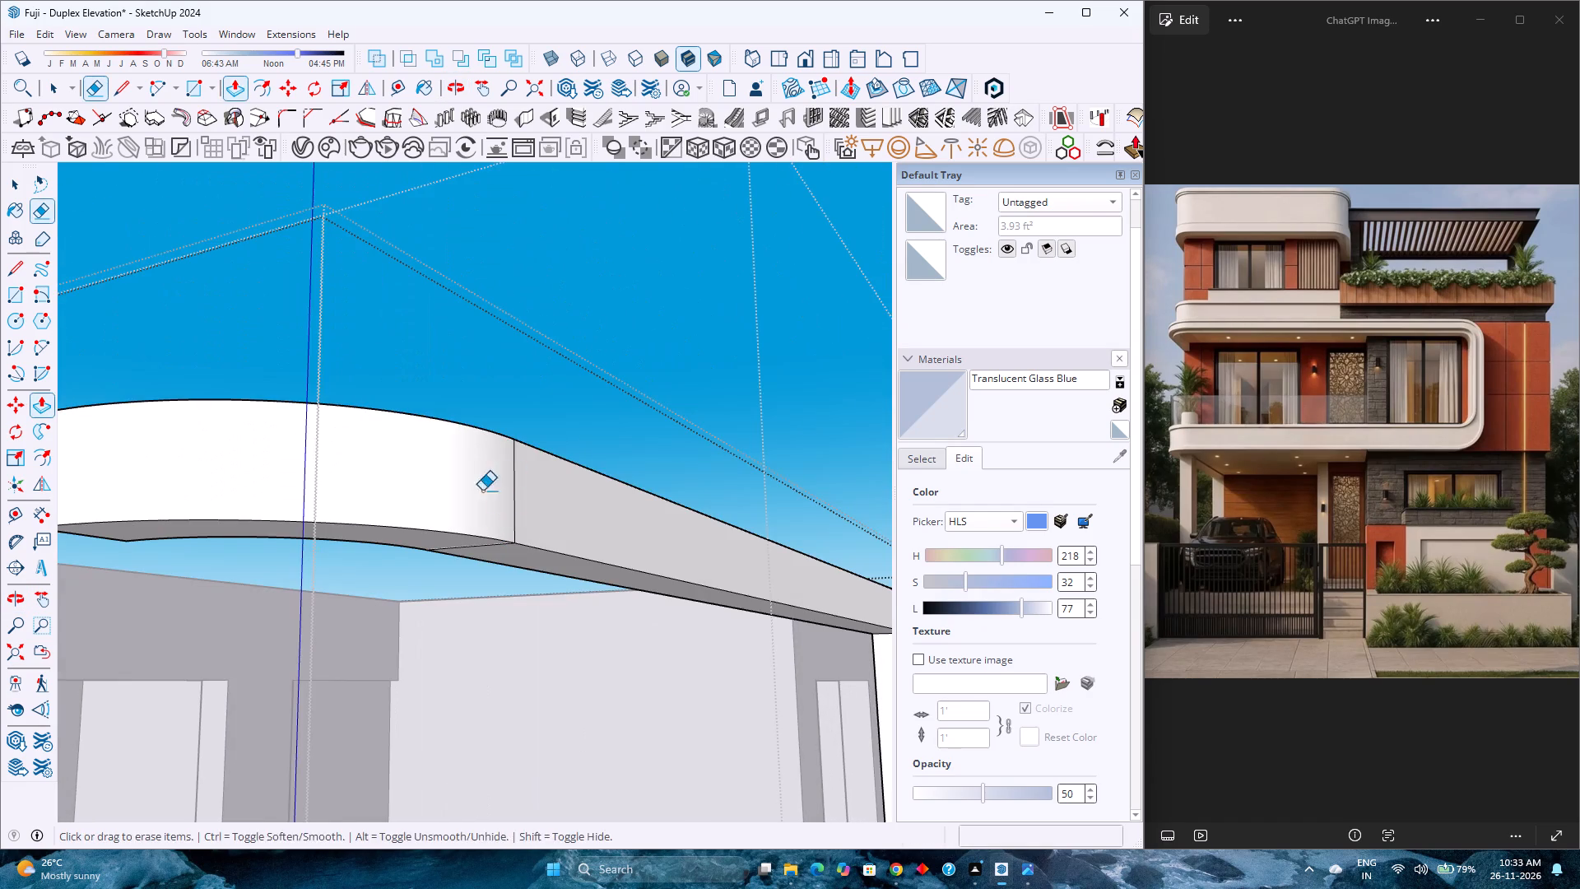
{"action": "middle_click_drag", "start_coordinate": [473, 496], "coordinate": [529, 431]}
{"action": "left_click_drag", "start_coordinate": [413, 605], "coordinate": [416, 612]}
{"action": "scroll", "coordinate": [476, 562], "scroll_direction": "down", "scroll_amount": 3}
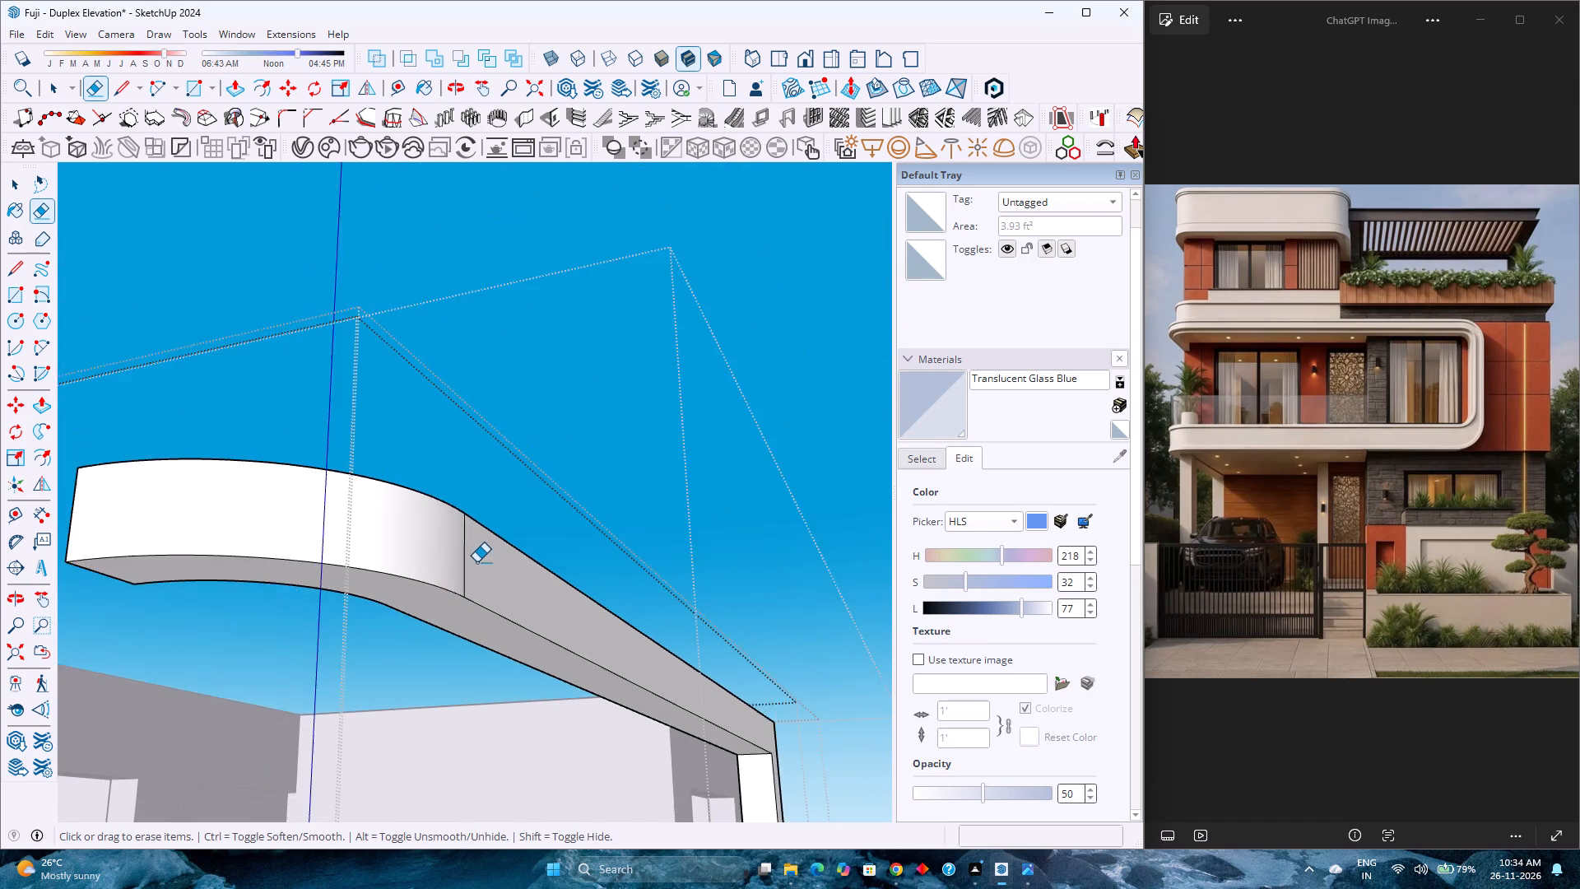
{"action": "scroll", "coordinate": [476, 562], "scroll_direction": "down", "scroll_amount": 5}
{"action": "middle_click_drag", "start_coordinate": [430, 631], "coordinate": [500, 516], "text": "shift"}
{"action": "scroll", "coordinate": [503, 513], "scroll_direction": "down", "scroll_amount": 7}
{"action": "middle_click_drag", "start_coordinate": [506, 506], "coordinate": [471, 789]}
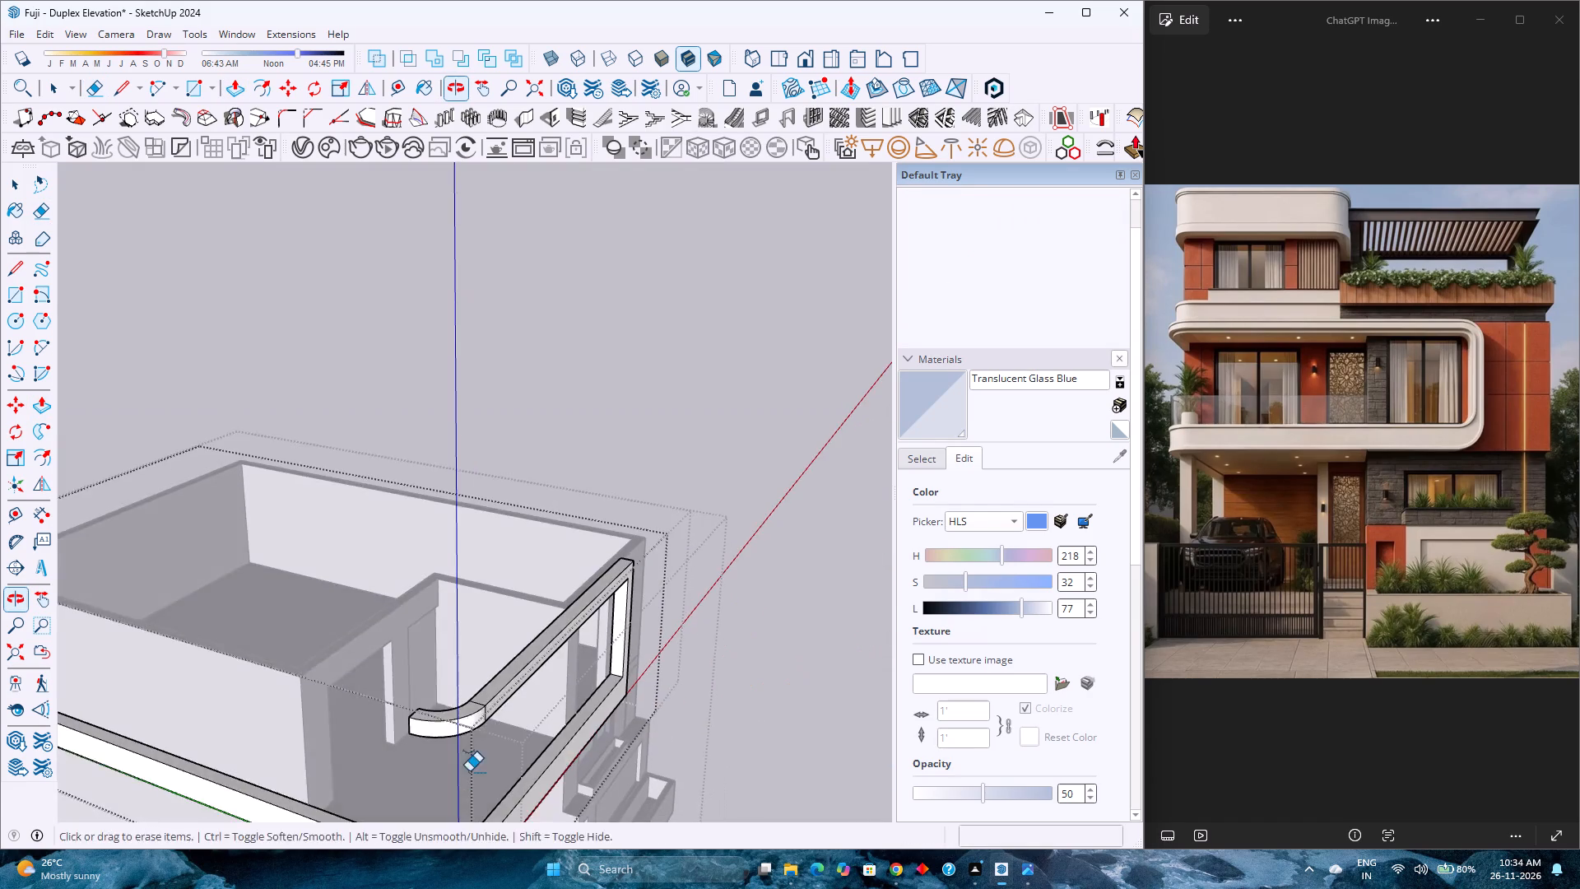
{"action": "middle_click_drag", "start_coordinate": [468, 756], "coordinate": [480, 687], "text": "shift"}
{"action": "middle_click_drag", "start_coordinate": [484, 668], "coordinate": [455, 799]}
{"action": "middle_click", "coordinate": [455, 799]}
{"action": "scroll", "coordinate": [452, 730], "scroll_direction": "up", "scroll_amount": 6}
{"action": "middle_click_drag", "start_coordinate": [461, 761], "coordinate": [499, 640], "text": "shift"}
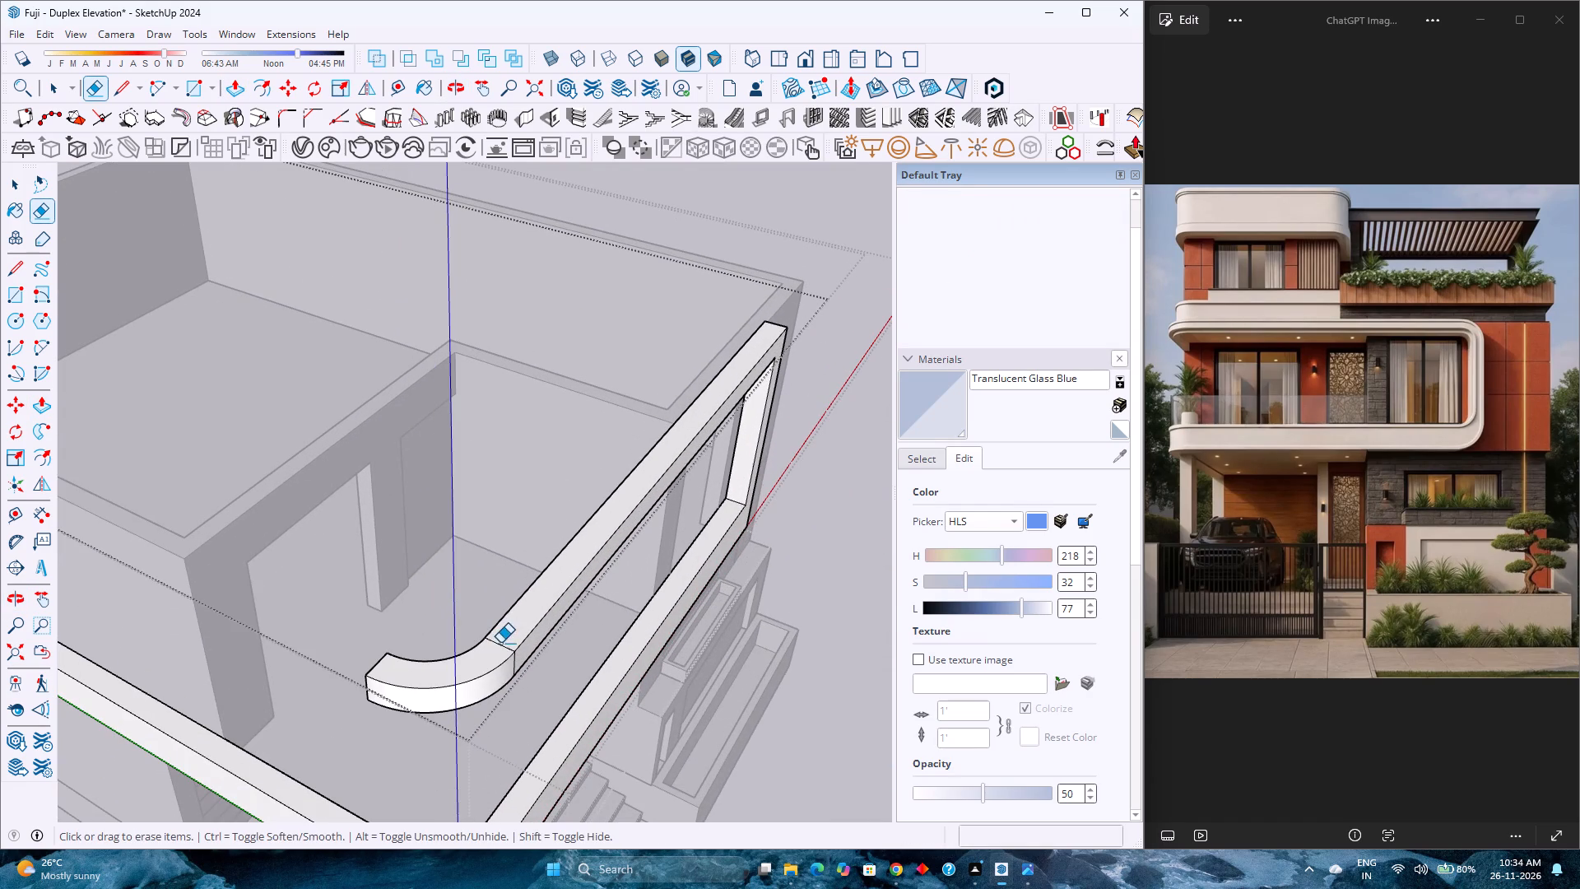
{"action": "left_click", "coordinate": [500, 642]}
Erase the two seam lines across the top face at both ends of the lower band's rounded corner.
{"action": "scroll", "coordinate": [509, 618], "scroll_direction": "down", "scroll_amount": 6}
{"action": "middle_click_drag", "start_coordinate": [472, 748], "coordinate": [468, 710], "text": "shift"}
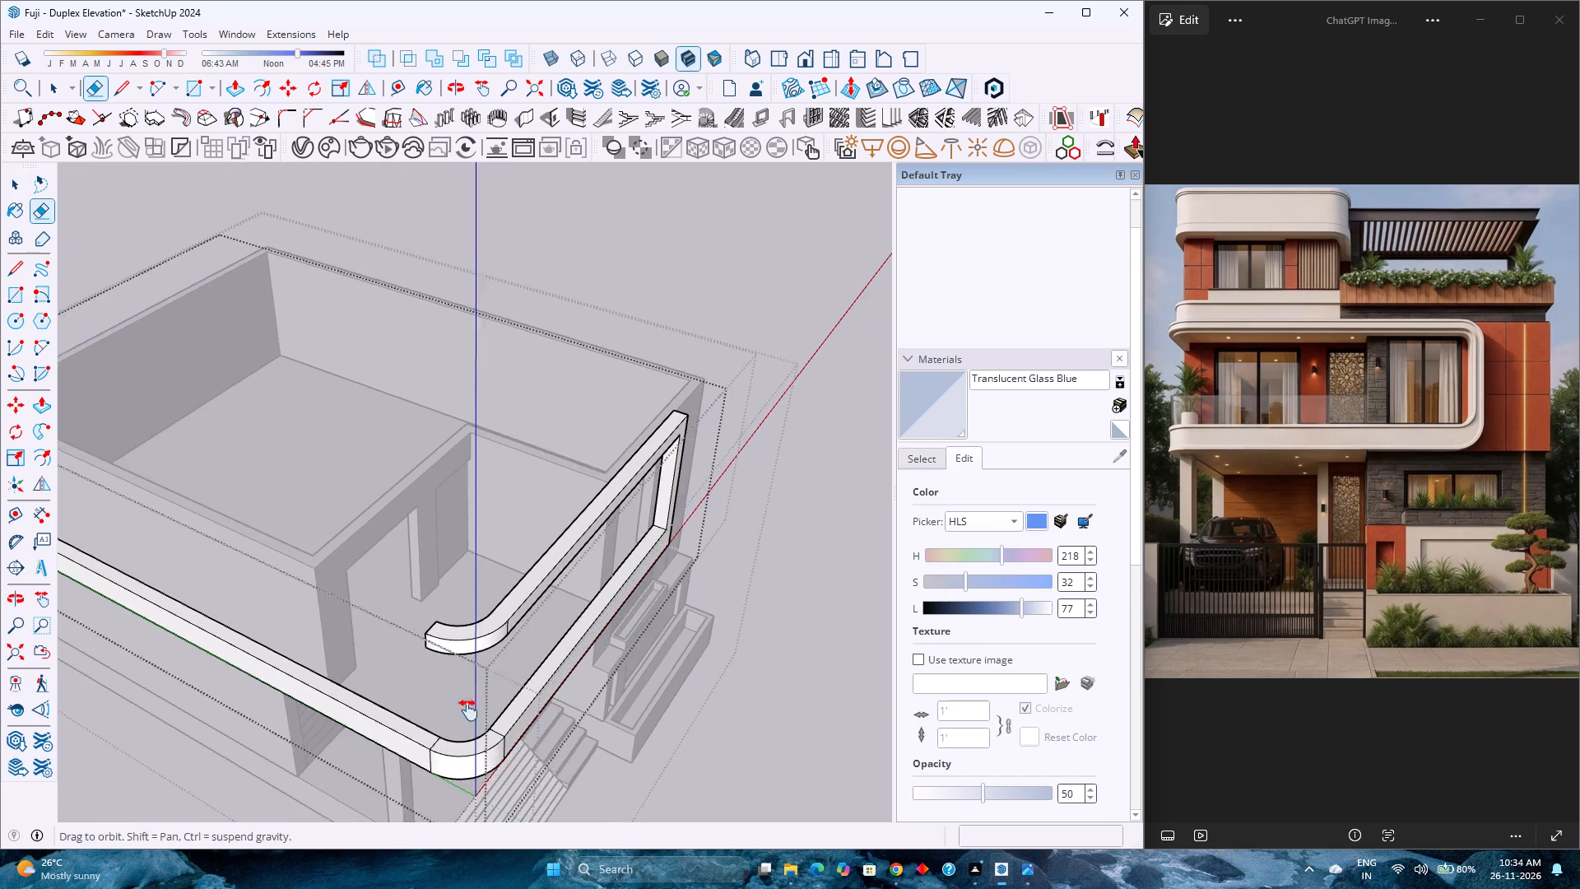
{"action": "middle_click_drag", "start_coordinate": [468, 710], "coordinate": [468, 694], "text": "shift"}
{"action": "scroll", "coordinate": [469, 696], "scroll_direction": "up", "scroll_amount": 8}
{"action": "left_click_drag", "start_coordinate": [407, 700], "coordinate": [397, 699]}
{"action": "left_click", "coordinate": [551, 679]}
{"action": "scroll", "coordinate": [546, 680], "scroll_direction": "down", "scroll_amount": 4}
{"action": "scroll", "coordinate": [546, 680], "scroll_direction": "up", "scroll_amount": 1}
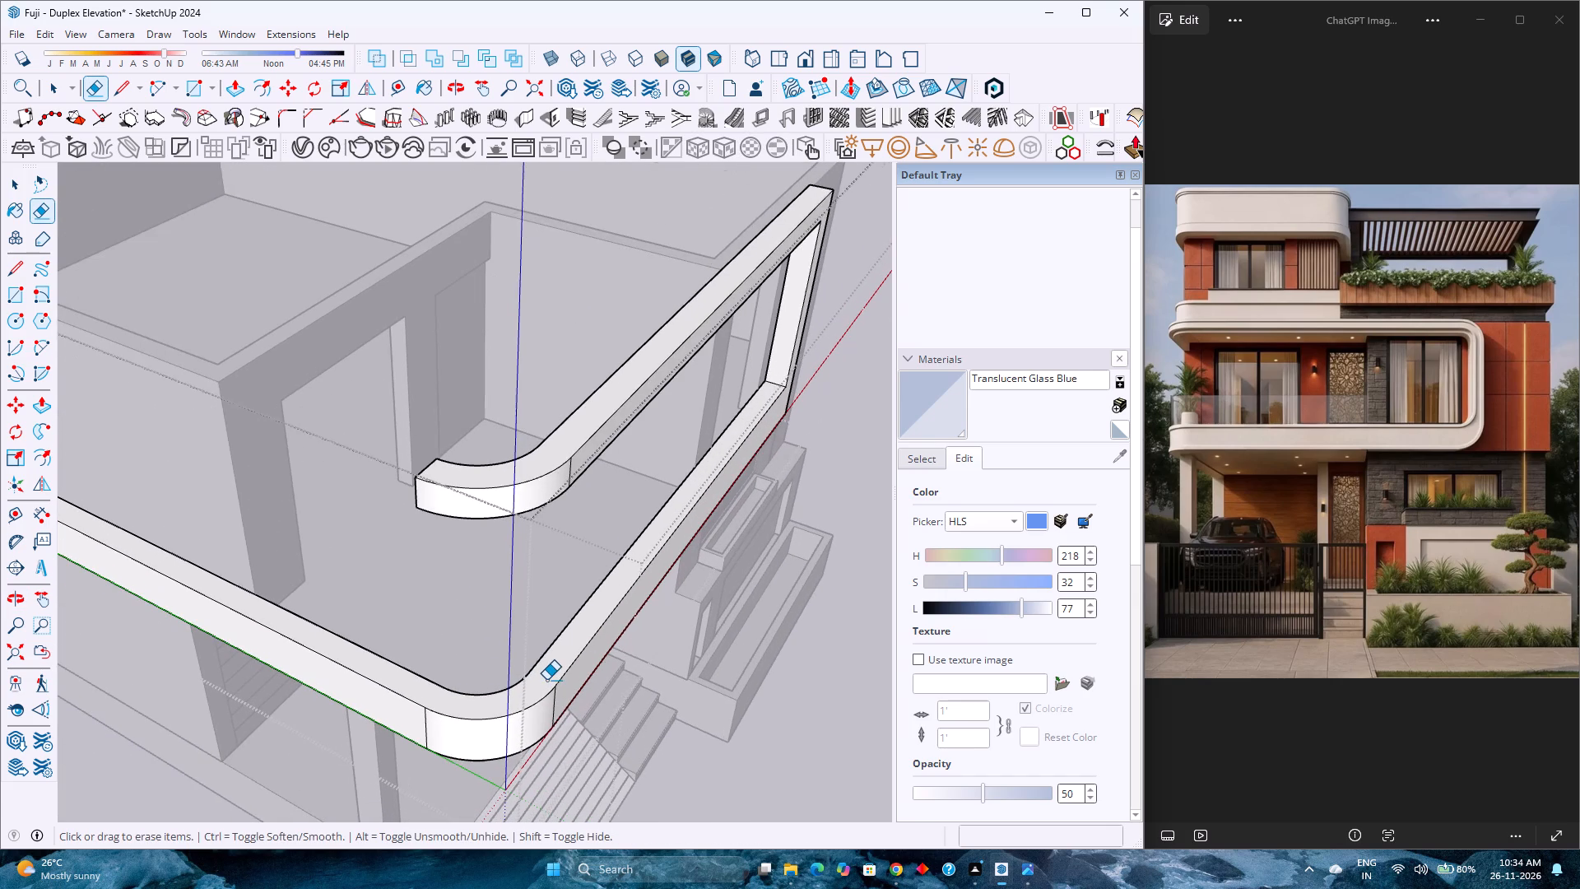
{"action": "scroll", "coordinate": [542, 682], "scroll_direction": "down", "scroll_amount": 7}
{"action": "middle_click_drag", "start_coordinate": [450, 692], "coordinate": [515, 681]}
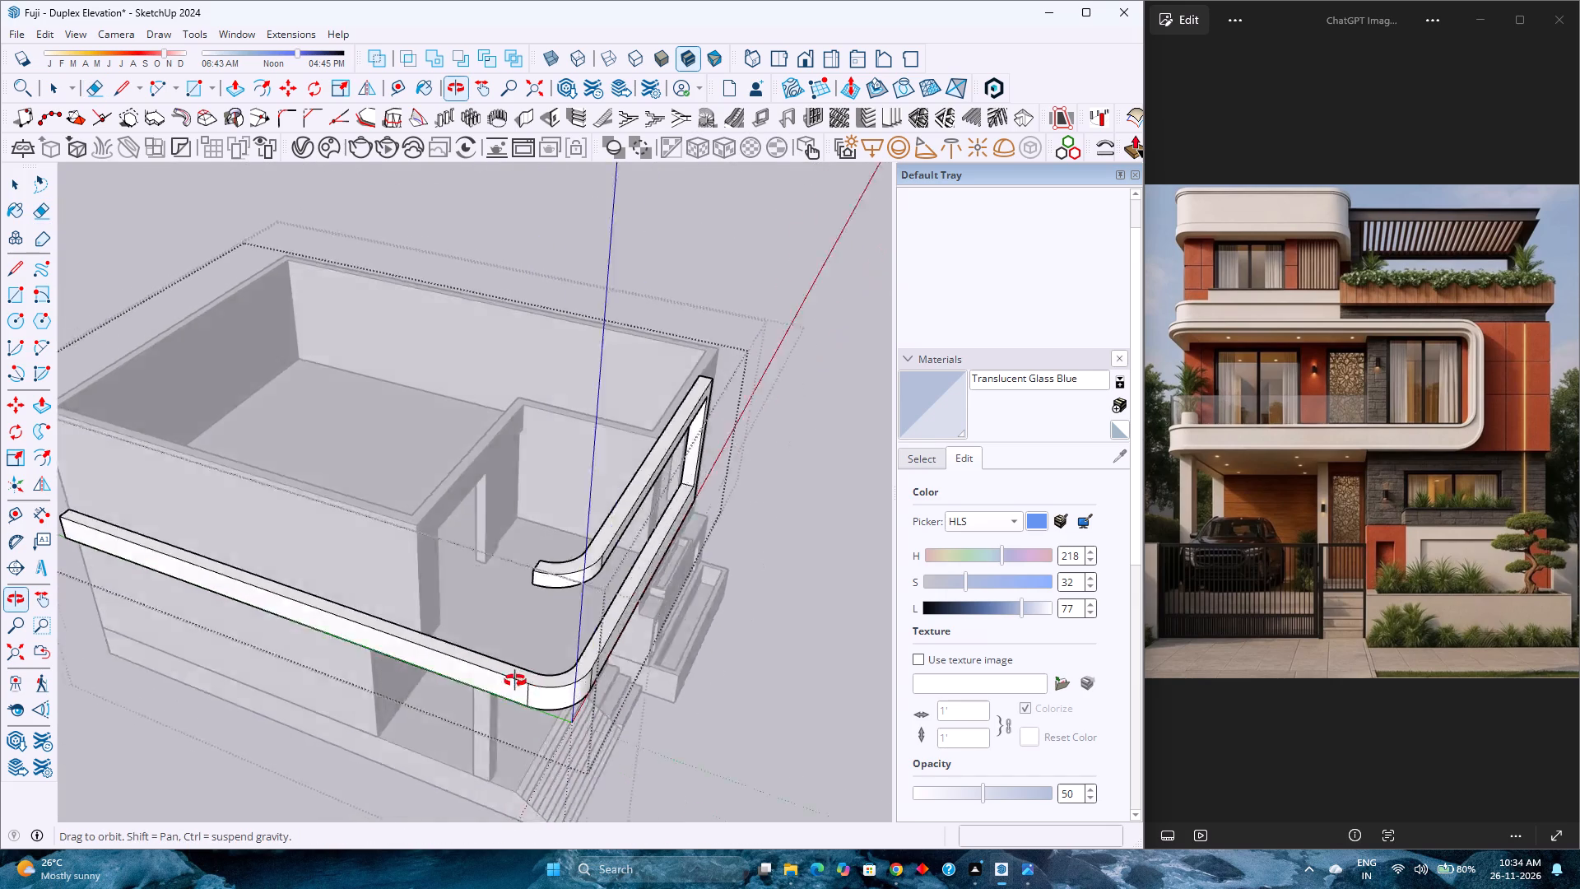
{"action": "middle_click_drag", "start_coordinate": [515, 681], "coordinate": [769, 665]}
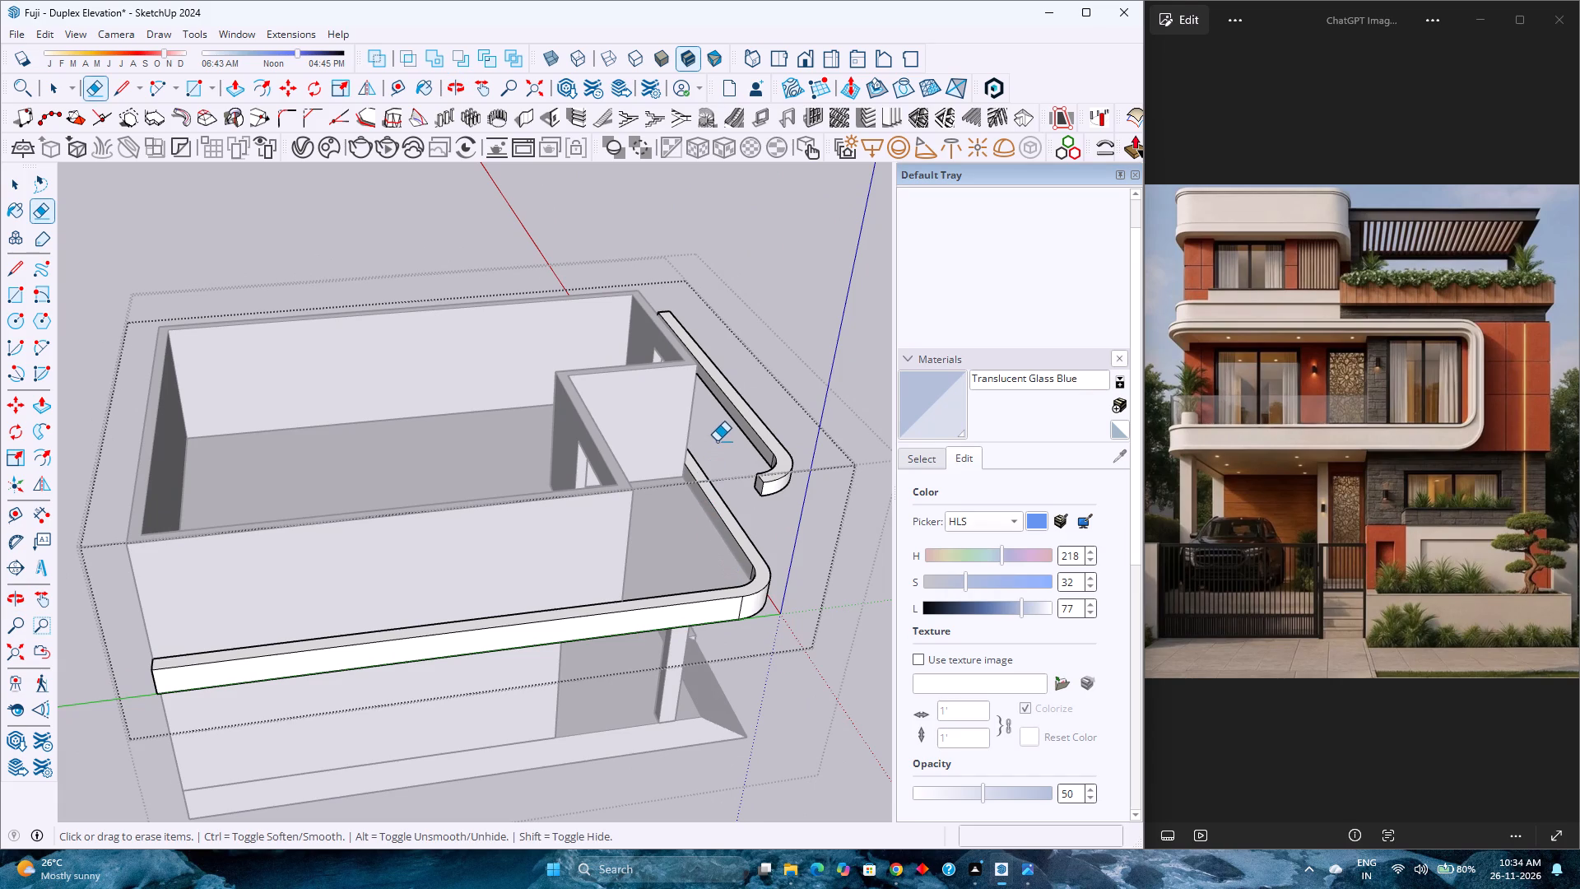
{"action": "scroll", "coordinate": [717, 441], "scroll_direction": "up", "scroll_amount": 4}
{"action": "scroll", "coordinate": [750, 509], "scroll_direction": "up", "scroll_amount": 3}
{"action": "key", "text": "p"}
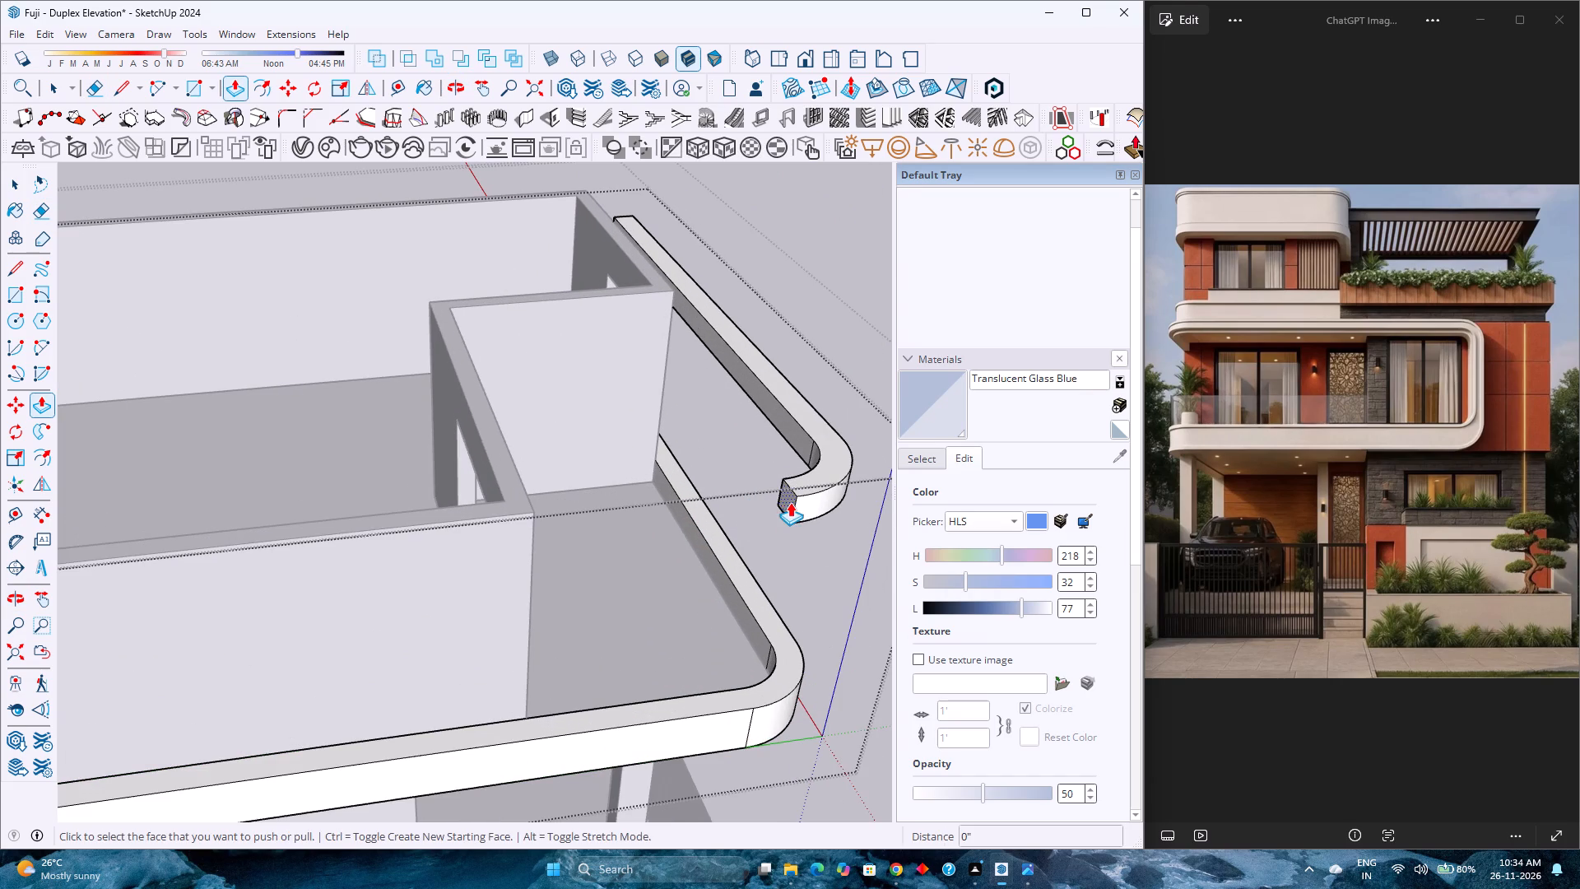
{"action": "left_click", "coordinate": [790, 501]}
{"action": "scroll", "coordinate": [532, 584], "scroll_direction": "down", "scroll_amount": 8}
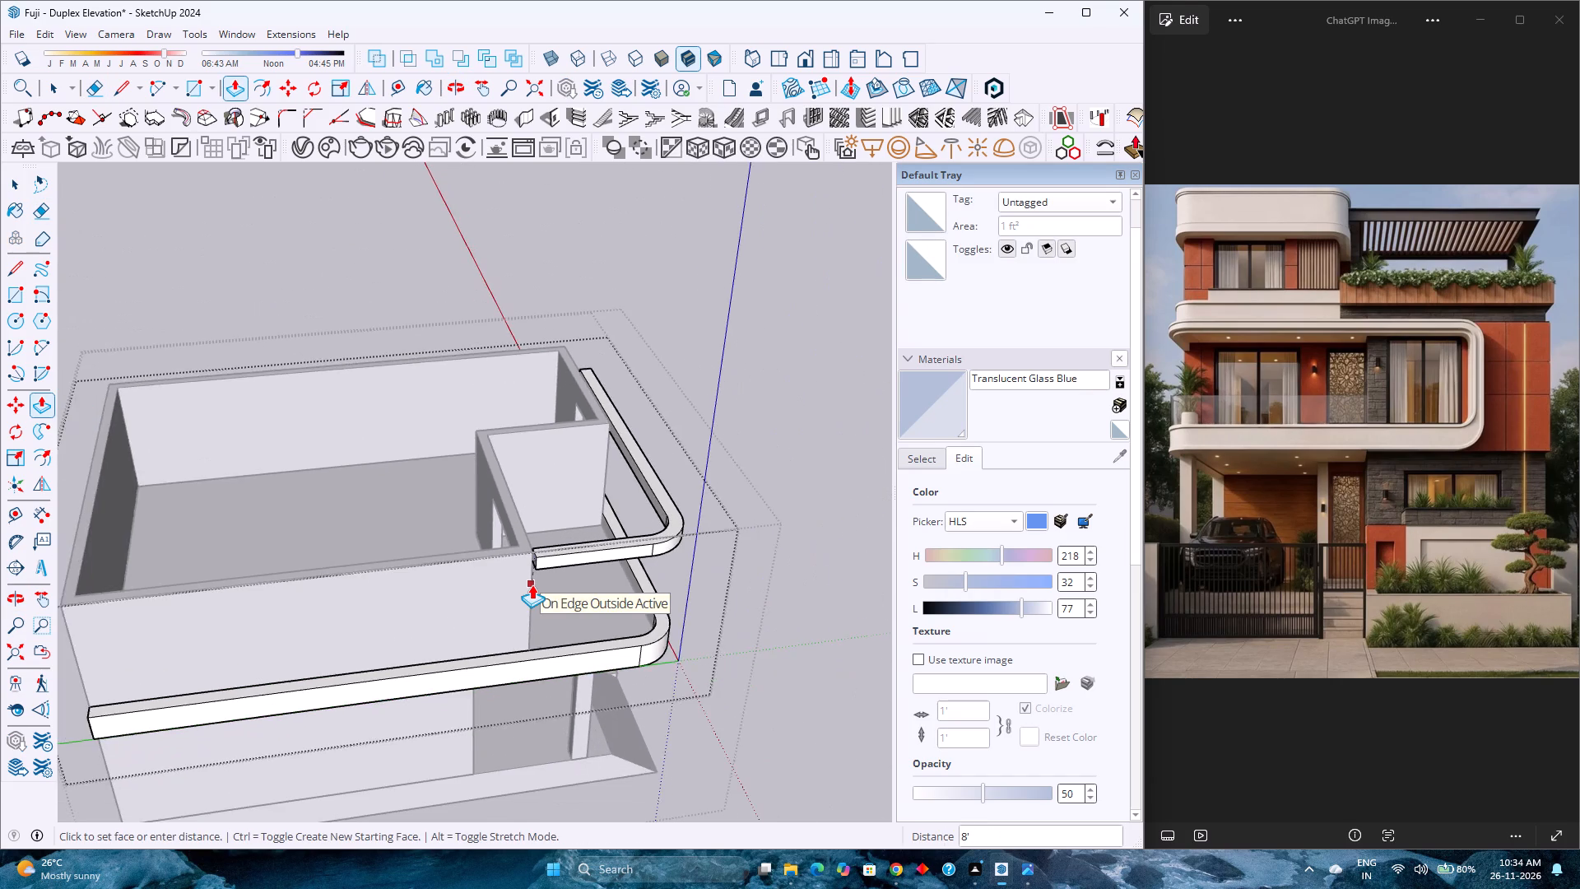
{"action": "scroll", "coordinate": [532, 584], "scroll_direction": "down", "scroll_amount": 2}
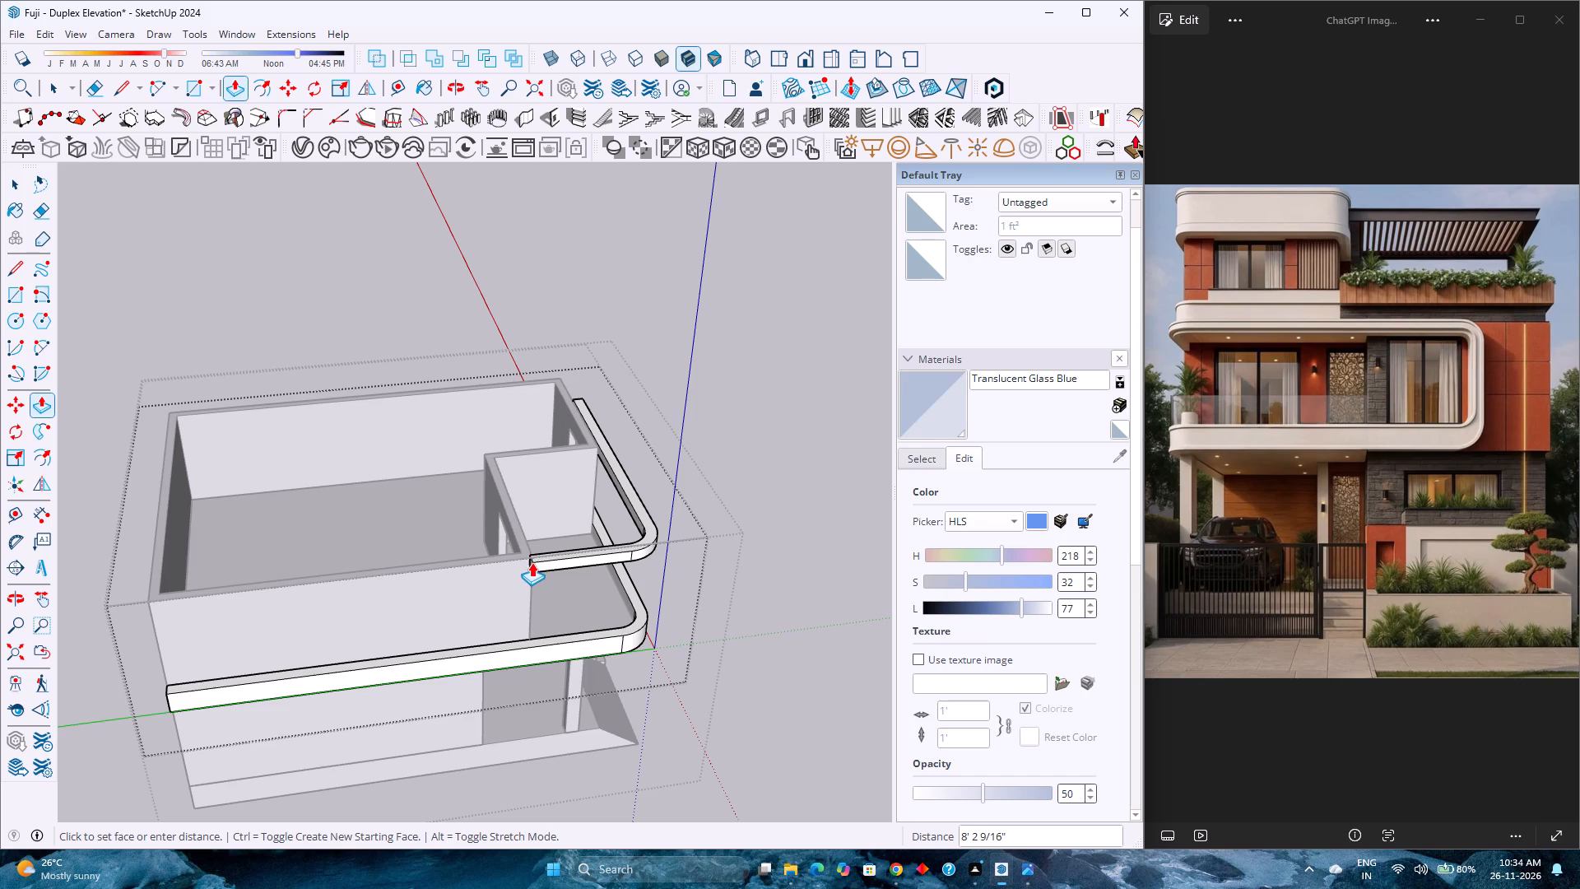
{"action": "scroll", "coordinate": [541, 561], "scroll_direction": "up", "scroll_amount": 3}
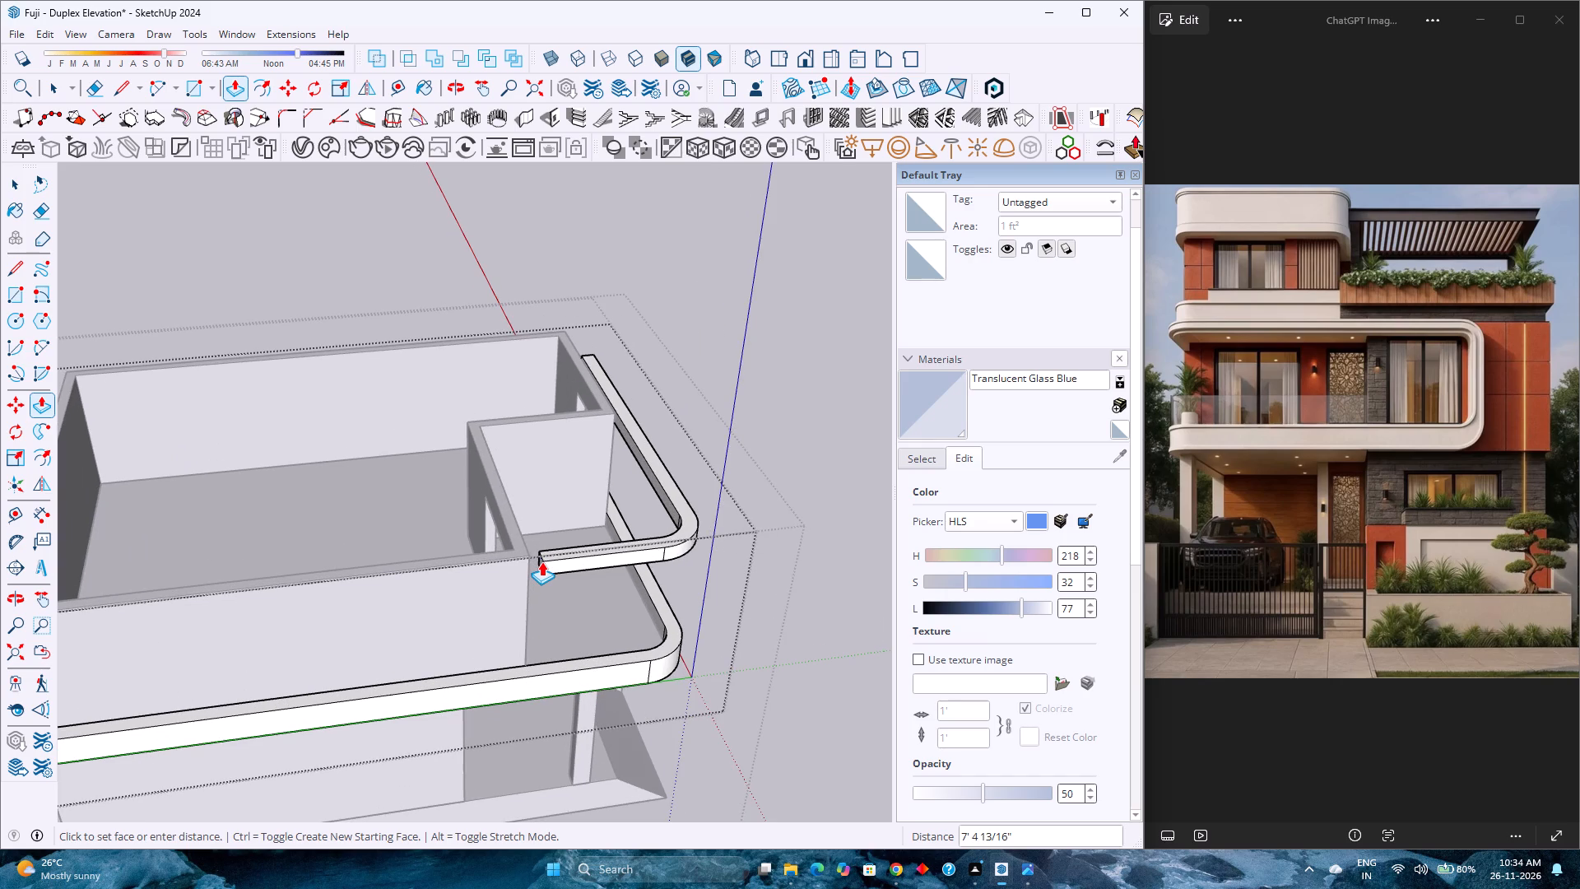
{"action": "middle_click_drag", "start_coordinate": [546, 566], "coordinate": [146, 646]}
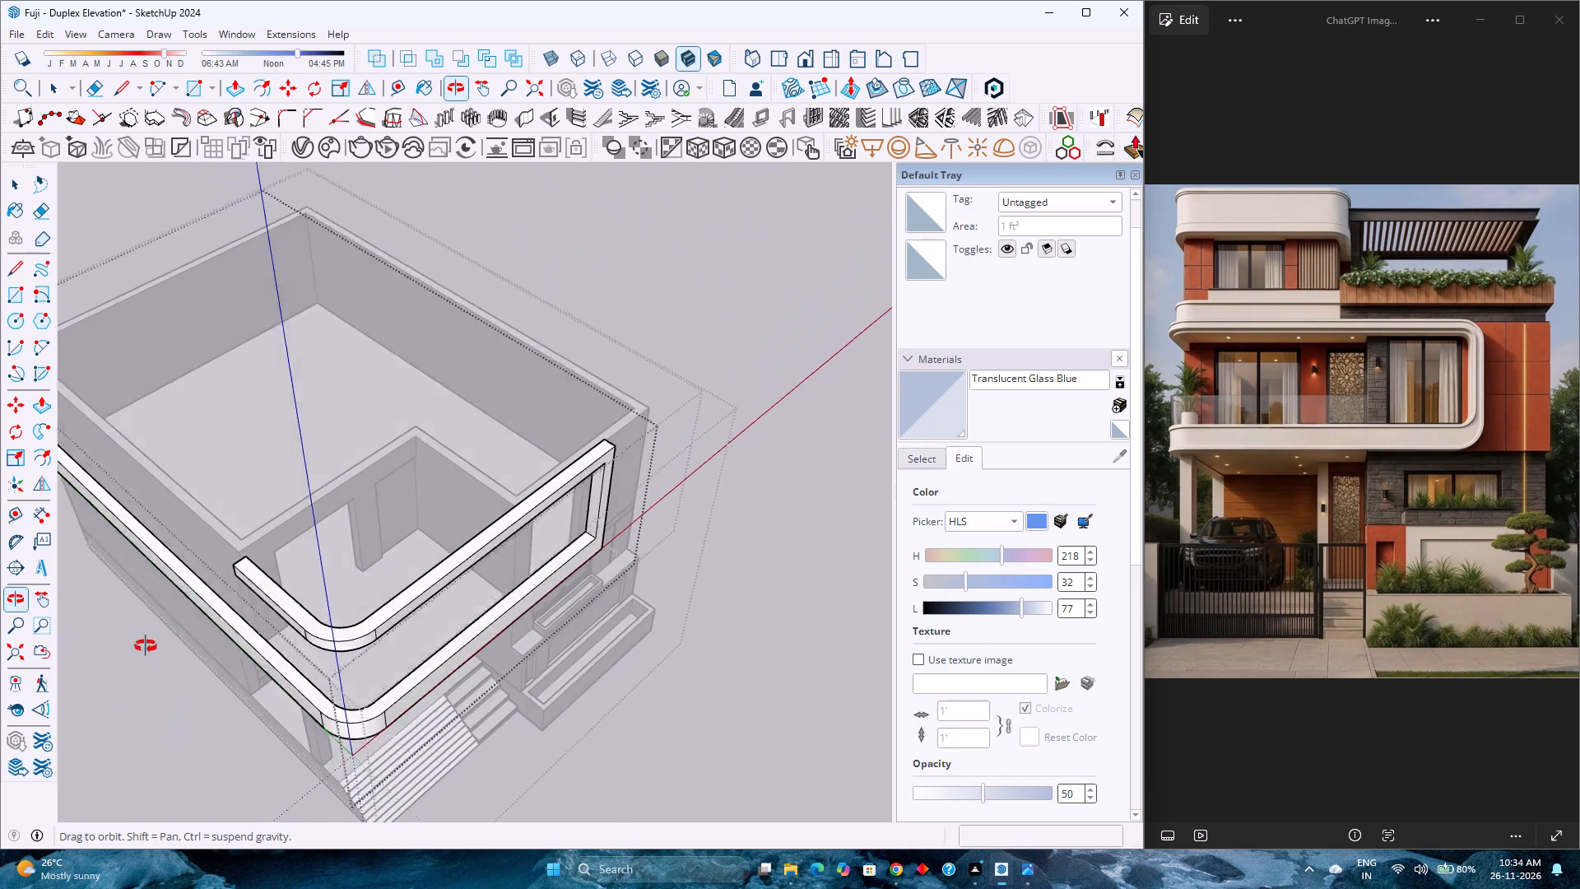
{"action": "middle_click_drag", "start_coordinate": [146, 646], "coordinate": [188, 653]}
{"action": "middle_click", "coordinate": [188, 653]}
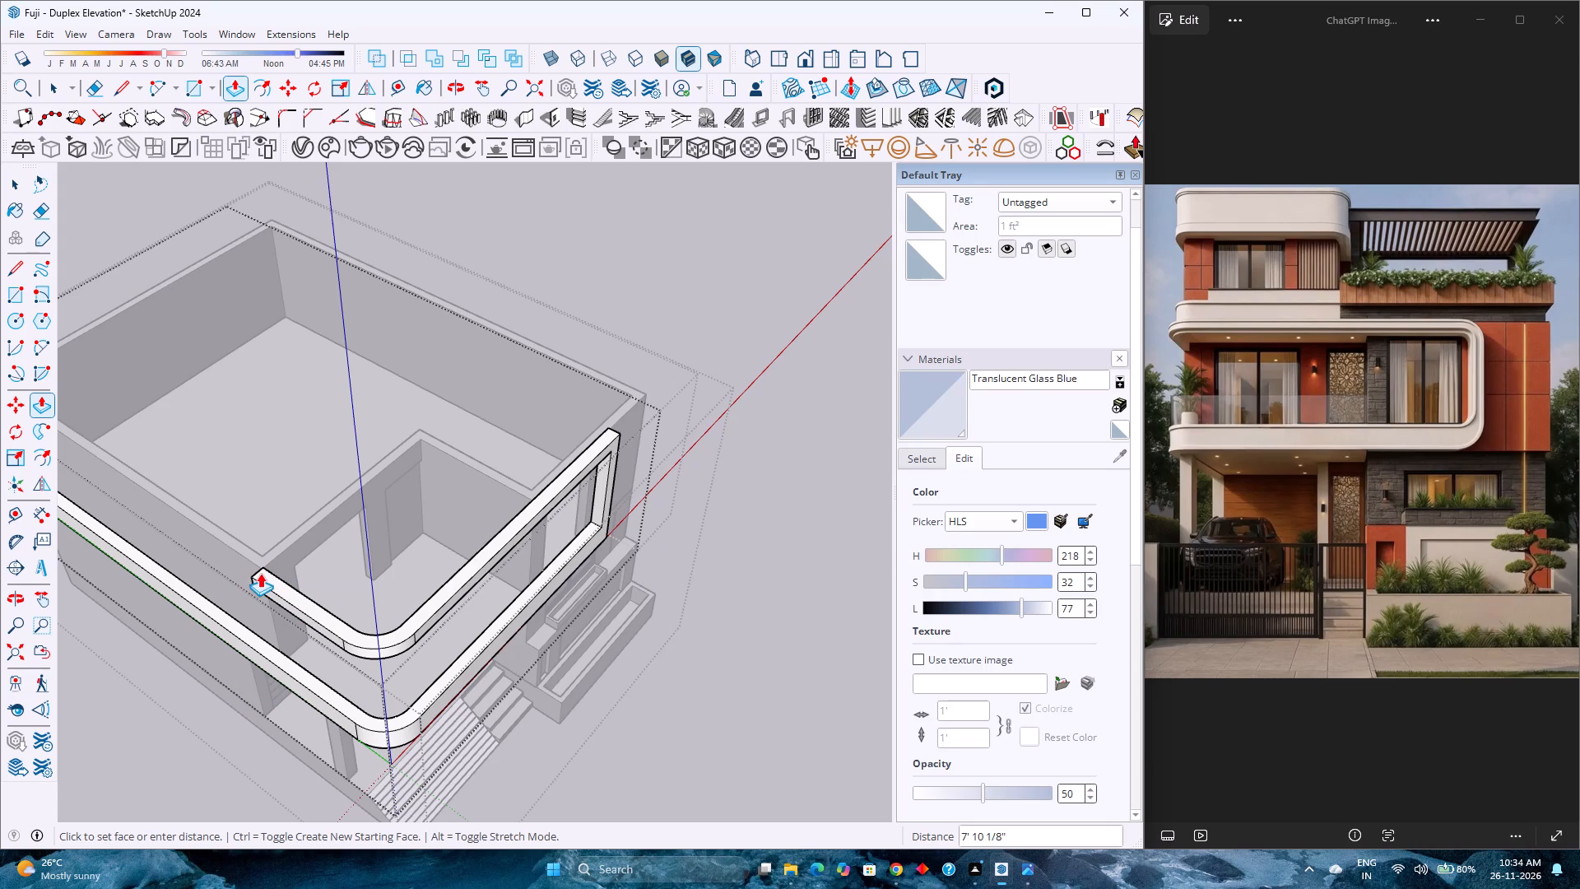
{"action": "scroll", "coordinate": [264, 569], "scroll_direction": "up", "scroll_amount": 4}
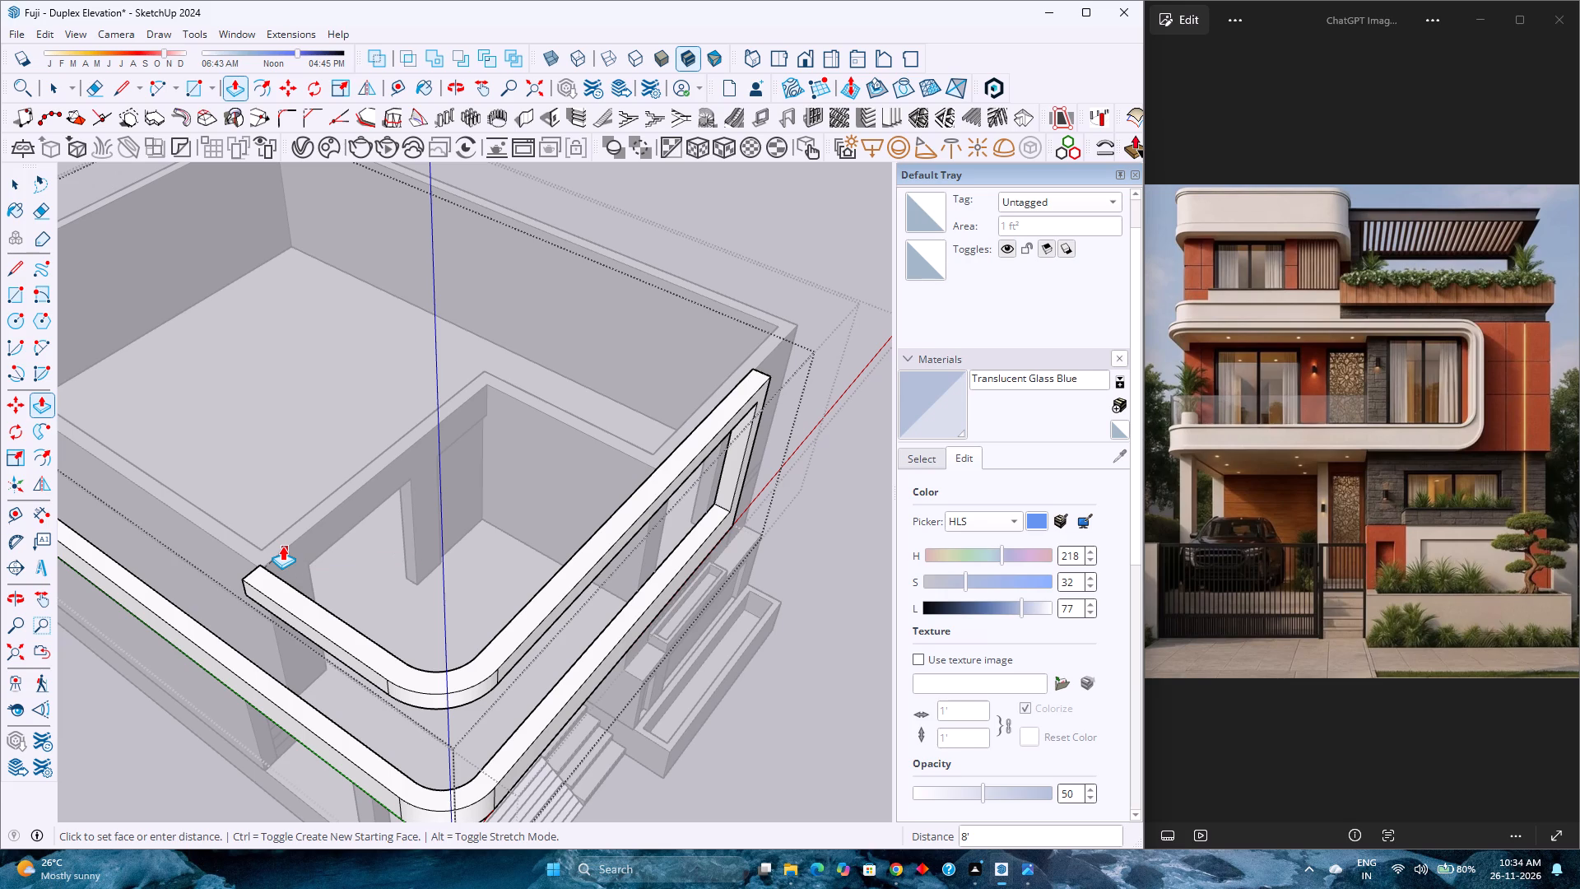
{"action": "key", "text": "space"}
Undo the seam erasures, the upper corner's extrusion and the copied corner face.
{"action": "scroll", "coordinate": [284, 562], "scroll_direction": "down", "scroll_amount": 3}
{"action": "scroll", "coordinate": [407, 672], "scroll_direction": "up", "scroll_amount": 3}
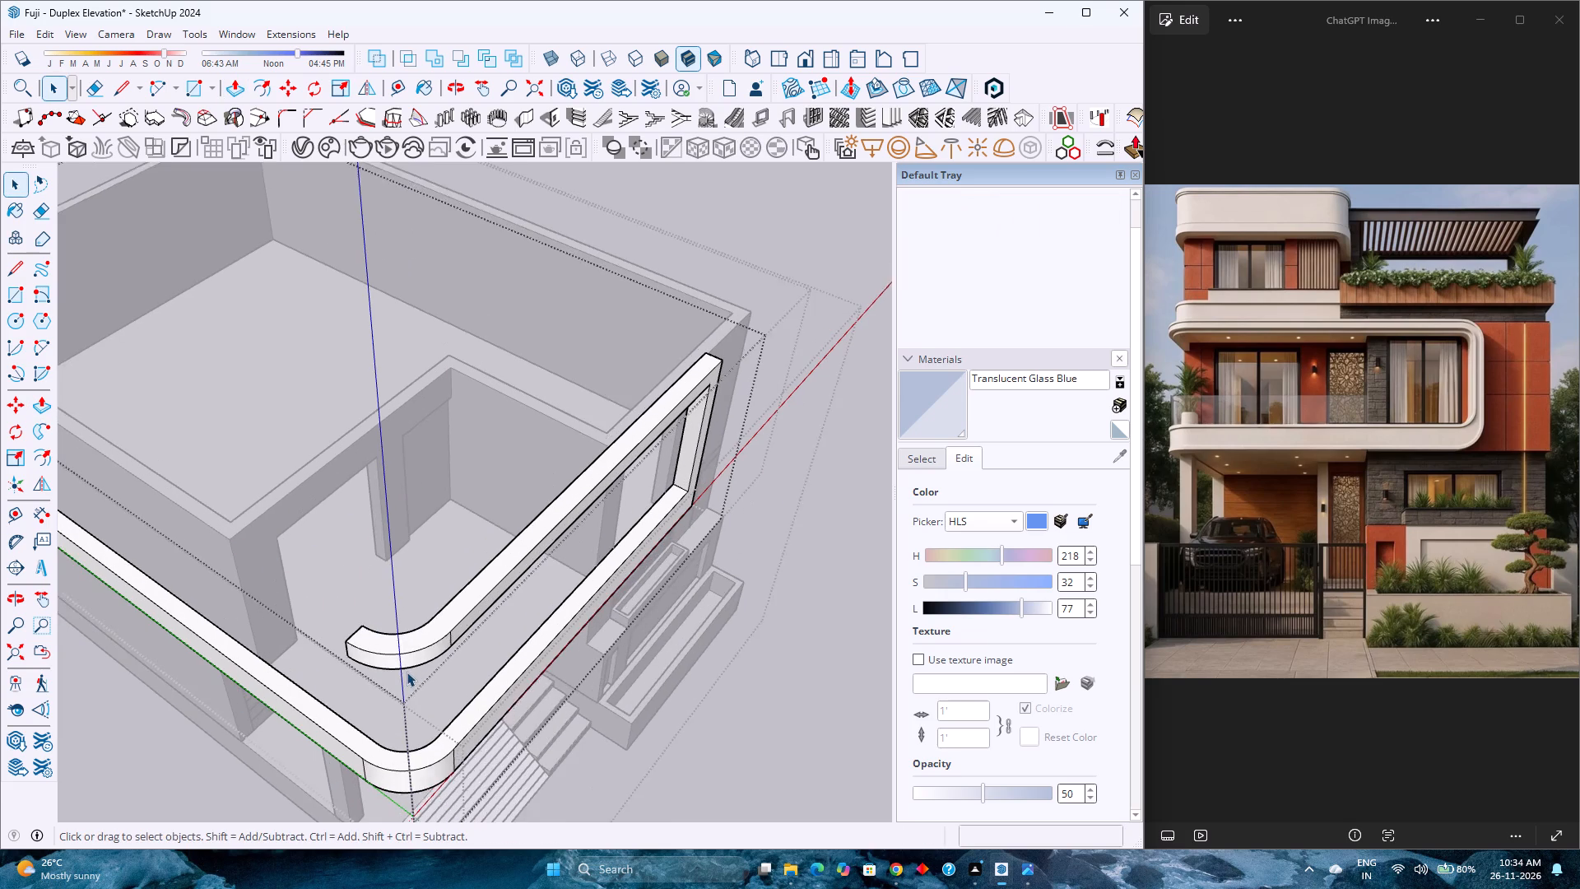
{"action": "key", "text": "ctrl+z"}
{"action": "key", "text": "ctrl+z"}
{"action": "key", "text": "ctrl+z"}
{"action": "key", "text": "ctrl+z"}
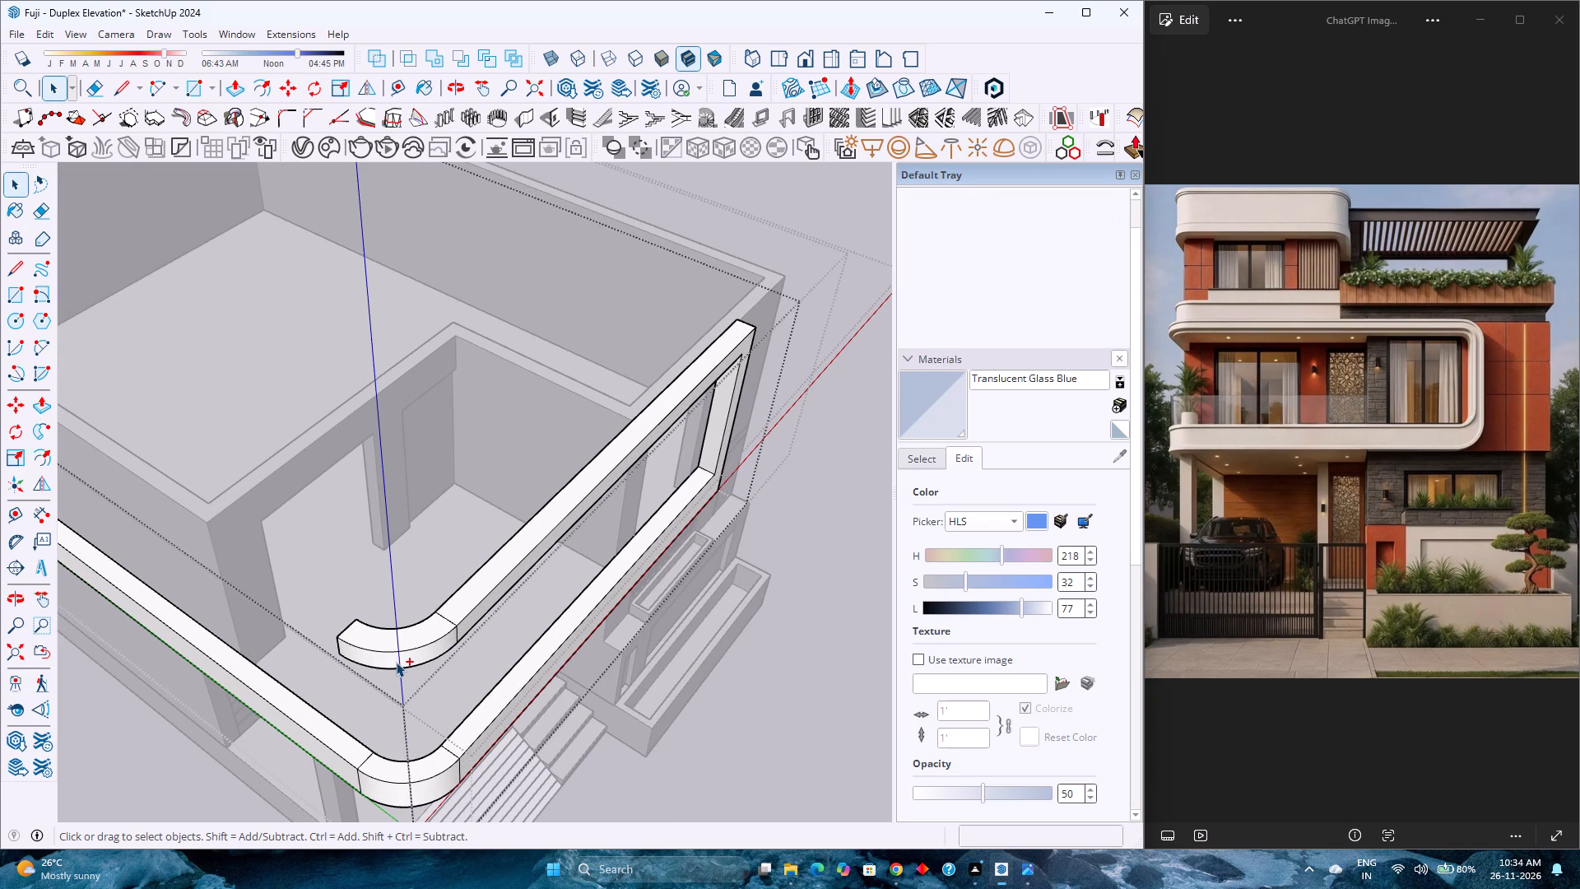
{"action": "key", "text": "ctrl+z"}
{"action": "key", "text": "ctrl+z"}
Push/Pull the upper arm's free end face inward 1' to shorten the arm.
{"action": "middle_click_drag", "start_coordinate": [448, 684], "coordinate": [395, 619]}
{"action": "key", "text": "p"}
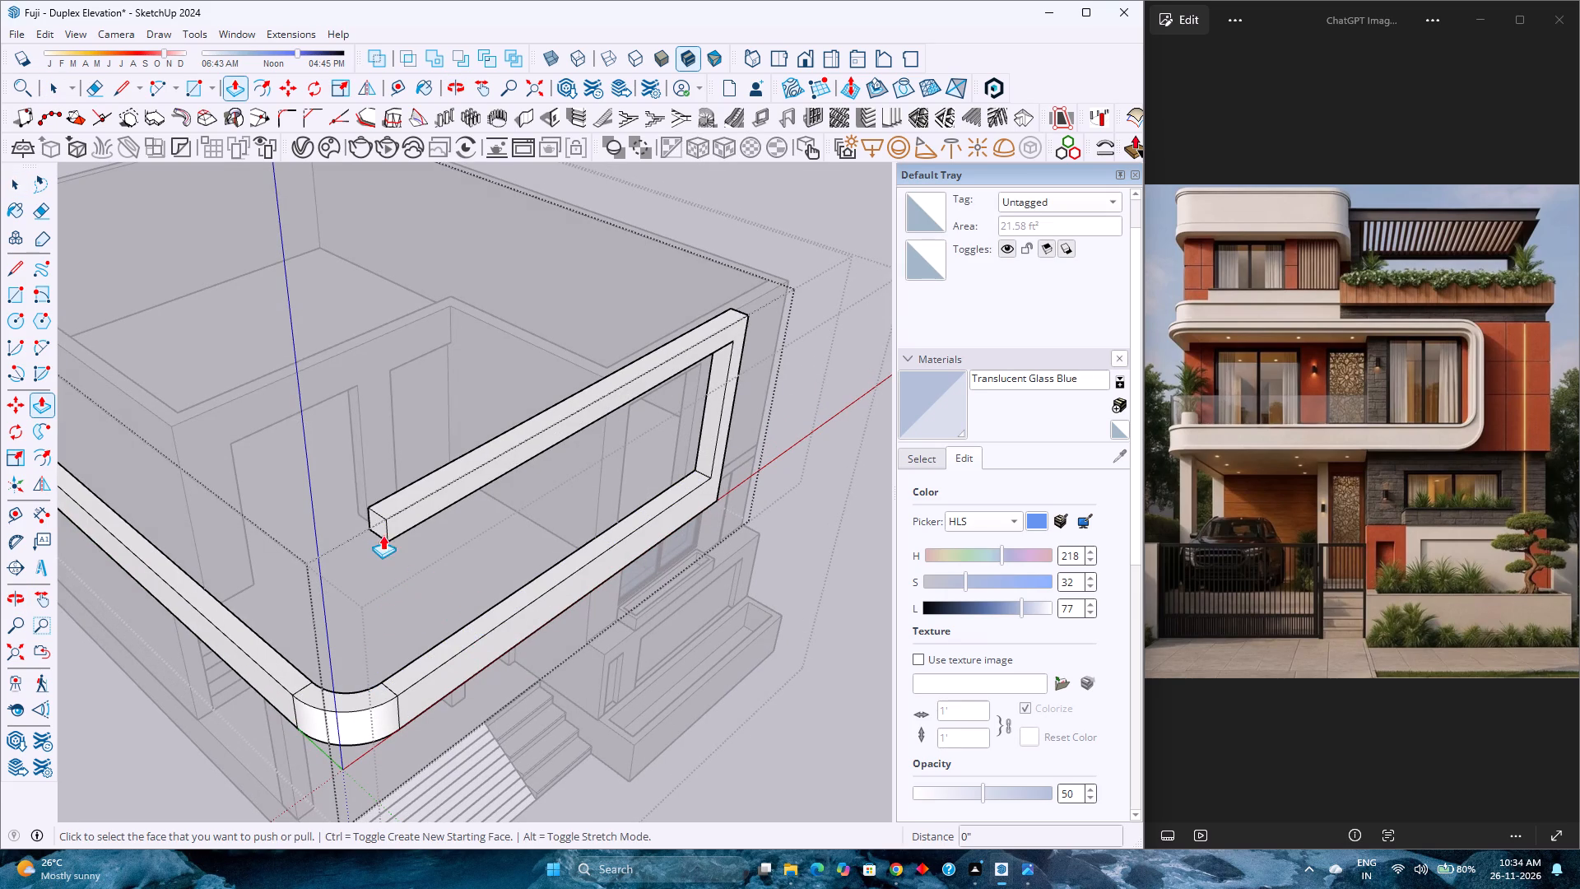
{"action": "scroll", "coordinate": [375, 542], "scroll_direction": "up", "scroll_amount": 3}
{"action": "middle_click_drag", "start_coordinate": [375, 542], "coordinate": [482, 500]}
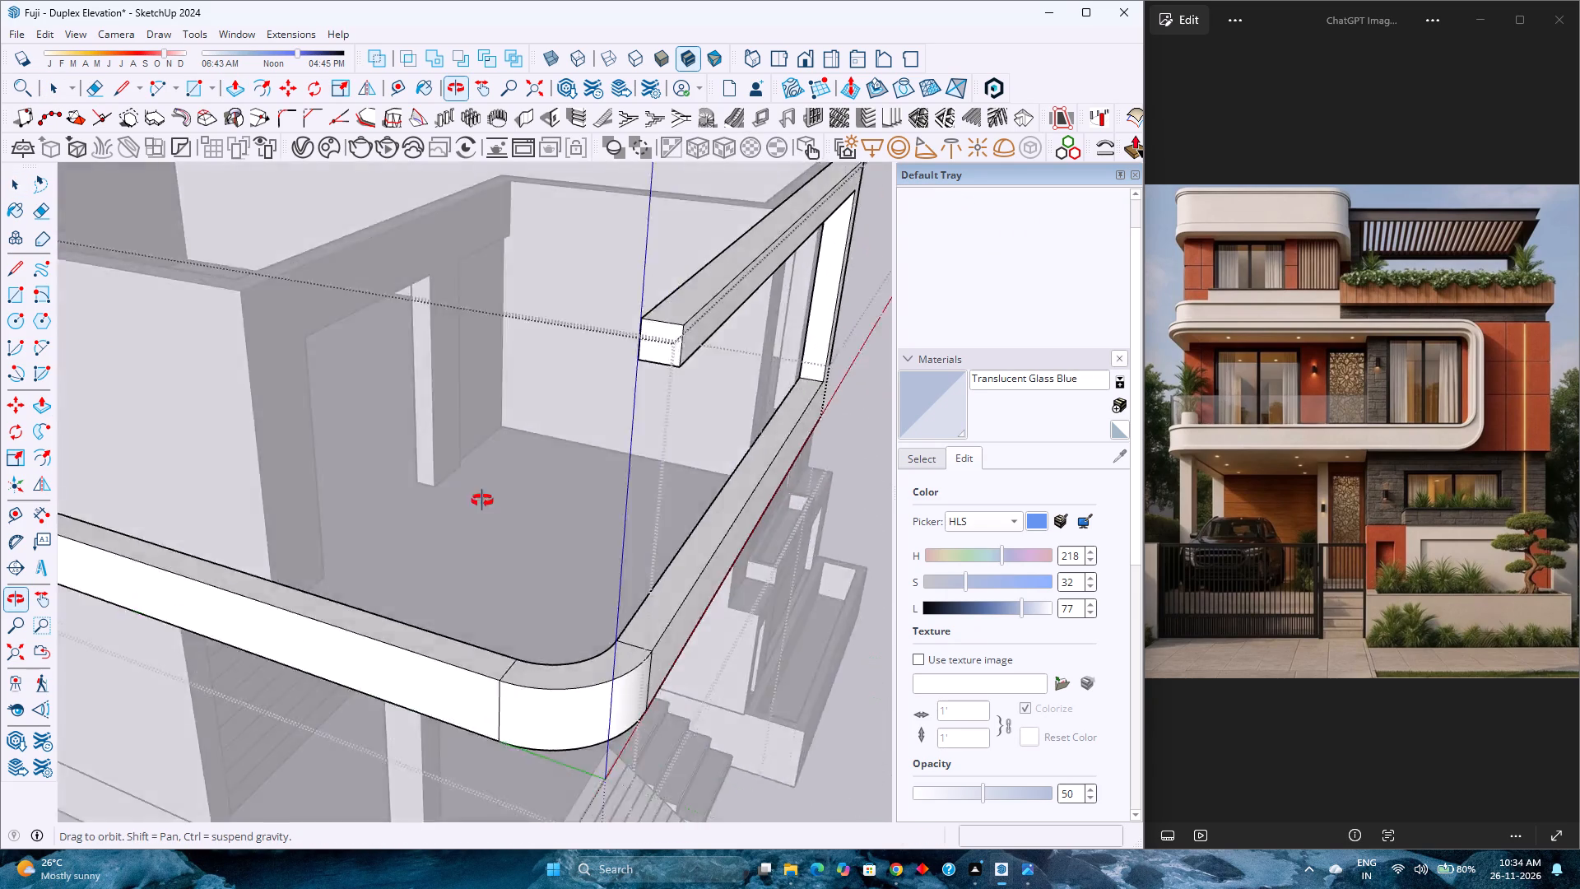
{"action": "middle_click_drag", "start_coordinate": [482, 500], "coordinate": [402, 577]}
{"action": "left_click", "coordinate": [440, 608]}
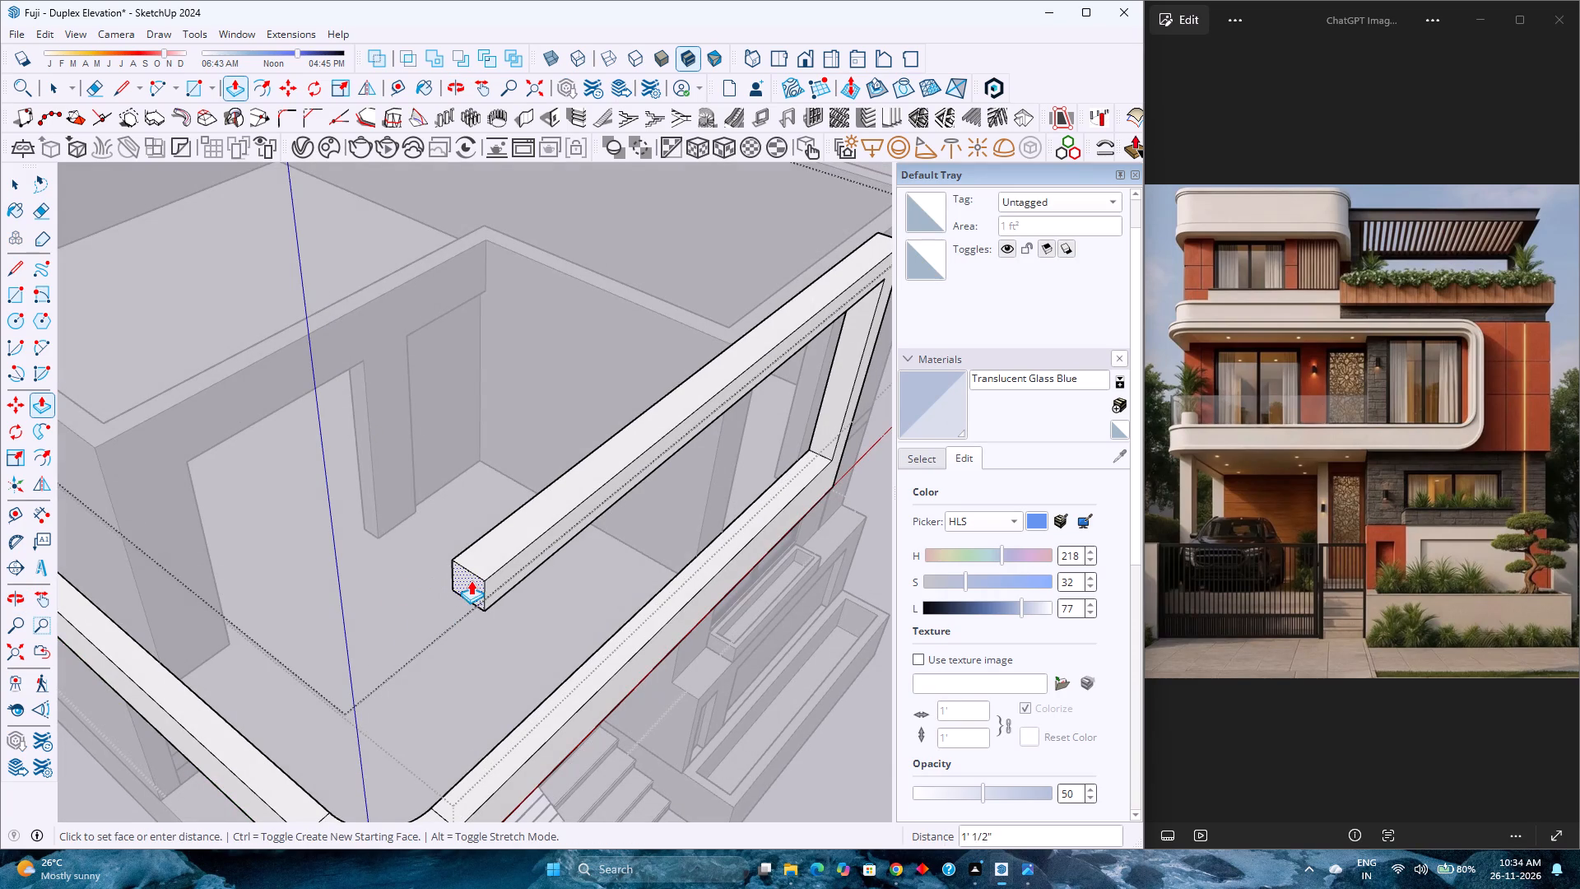
{"action": "key", "text": "1"}
{"action": "key", "text": "apostrophe"}
{"action": "key", "text": "Return"}
{"action": "scroll", "coordinate": [452, 593], "scroll_direction": "down", "scroll_amount": 4}
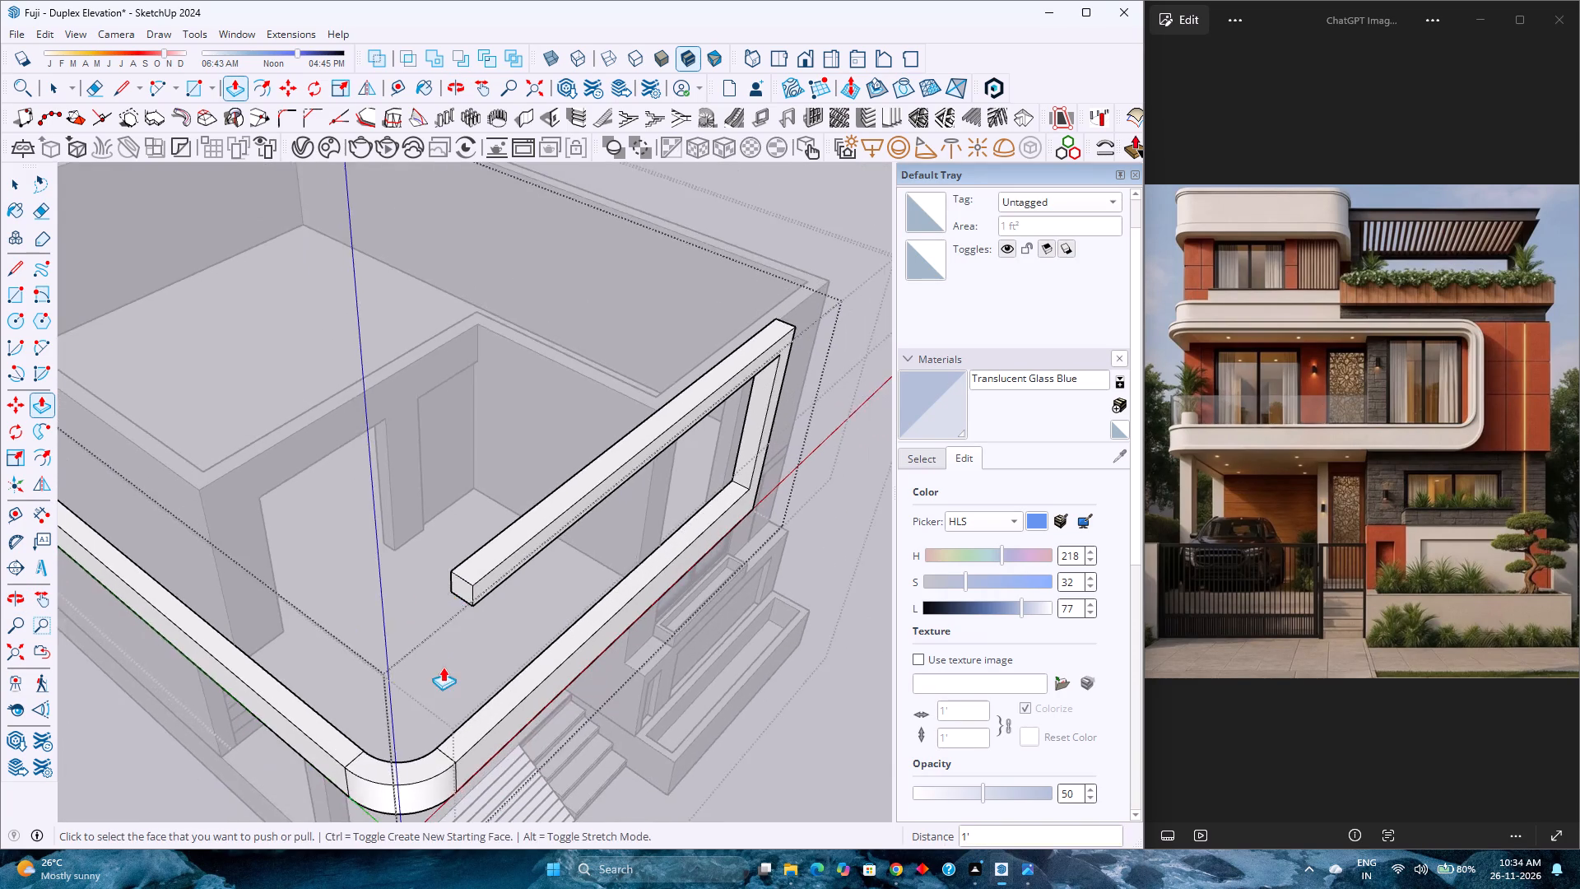
Copy the lower band's rounded corner top face up to the bottom of the upper arm's free end.
{"action": "middle_click_drag", "start_coordinate": [443, 667], "coordinate": [397, 621]}
{"action": "middle_click", "coordinate": [397, 621]}
{"action": "key", "text": "space"}
{"action": "scroll", "coordinate": [332, 747], "scroll_direction": "up", "scroll_amount": 5}
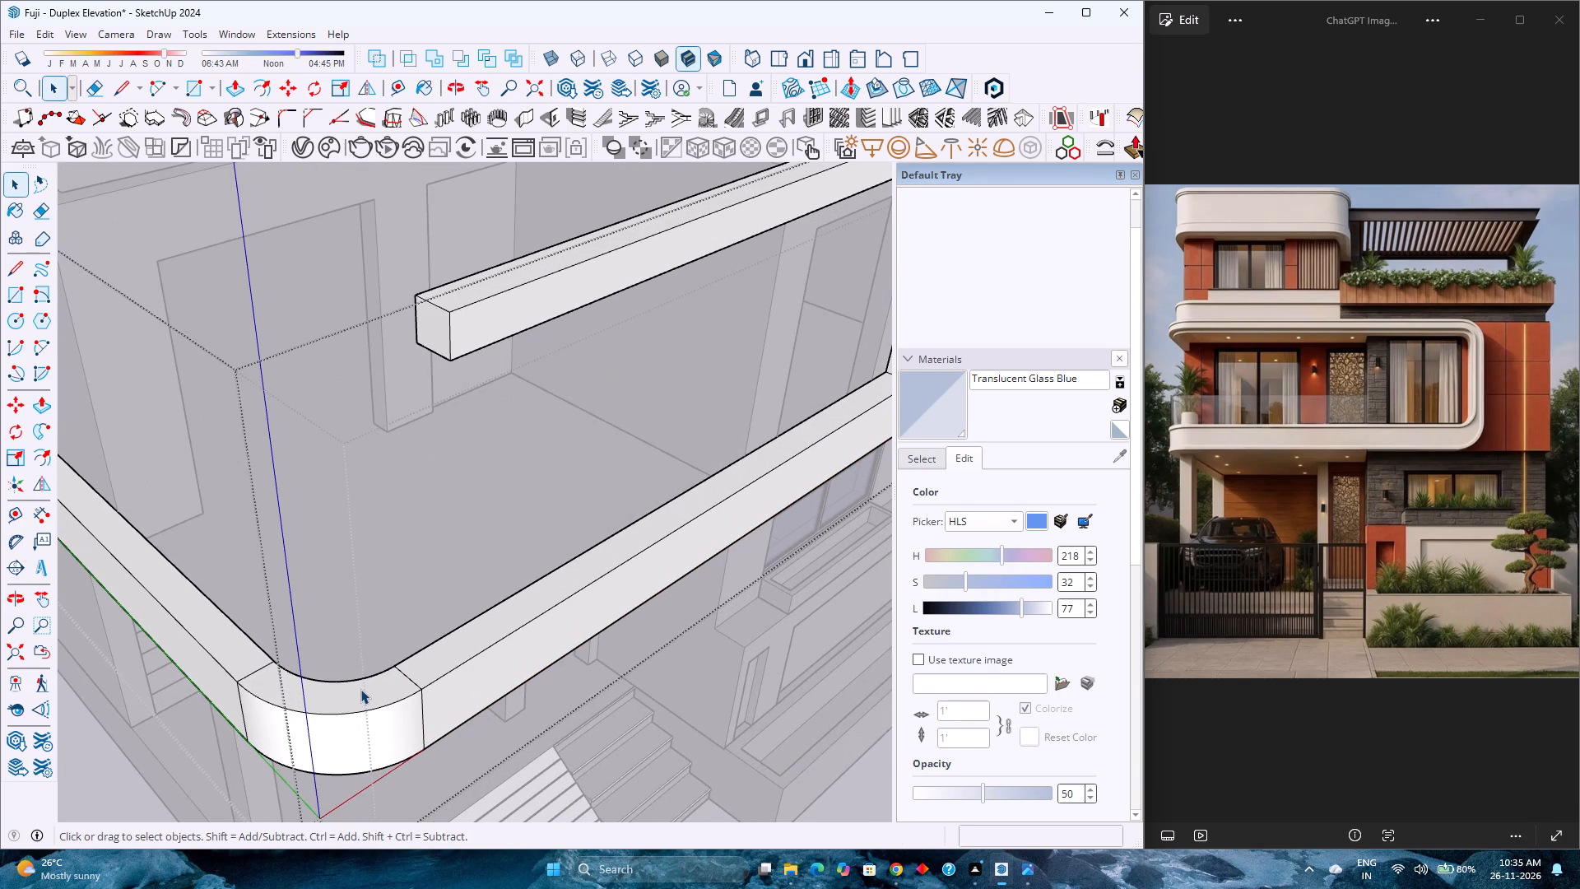
{"action": "left_click", "coordinate": [360, 689]}
{"action": "key", "text": "m"}
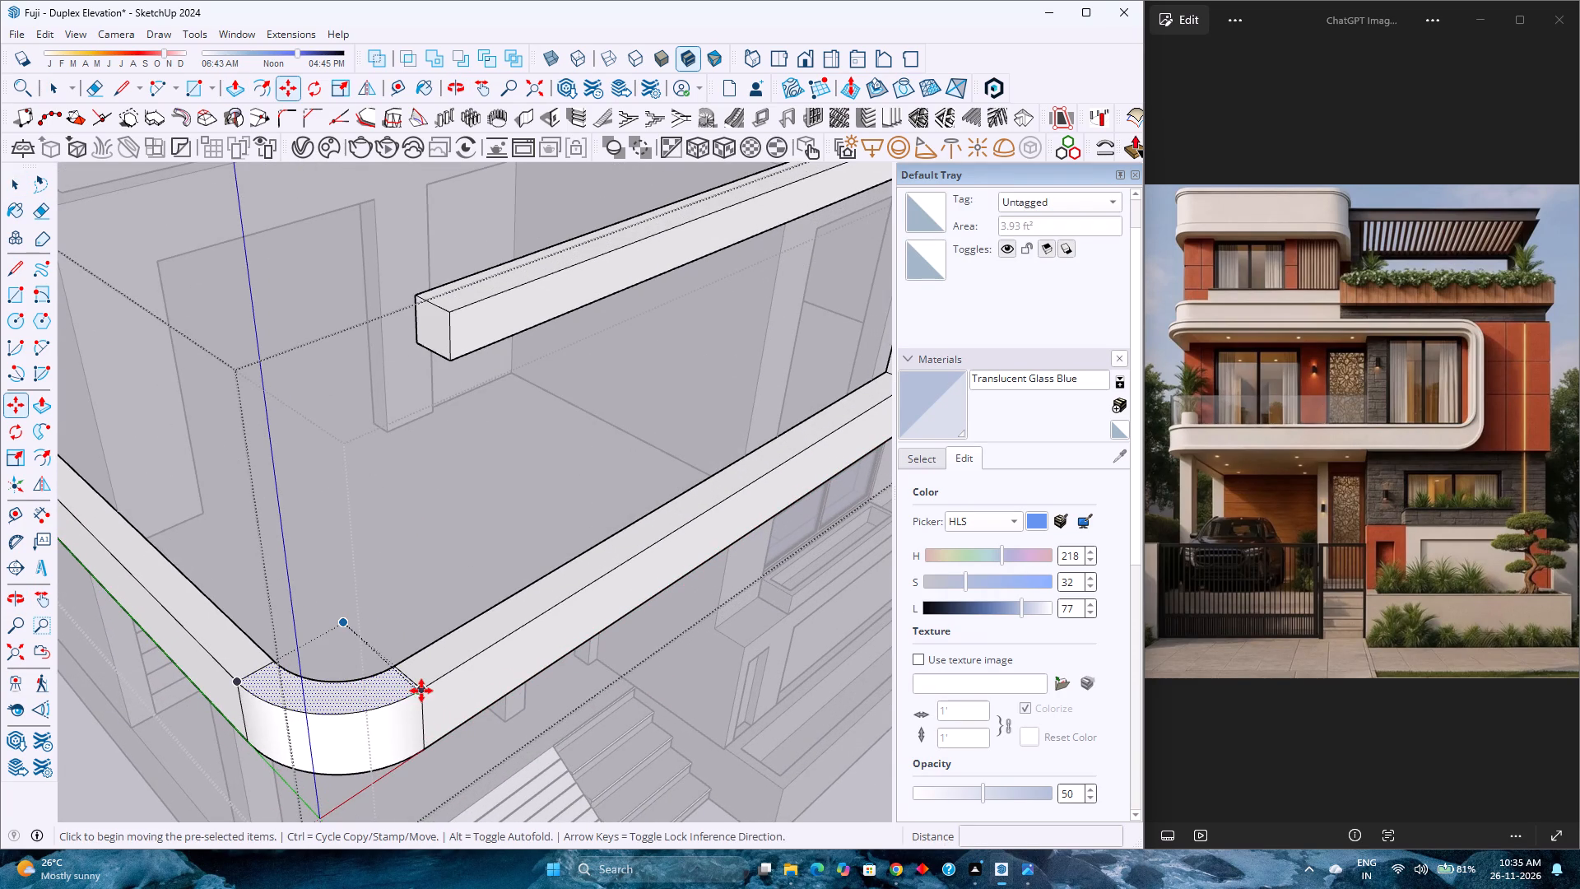
{"action": "left_click", "coordinate": [425, 690]}
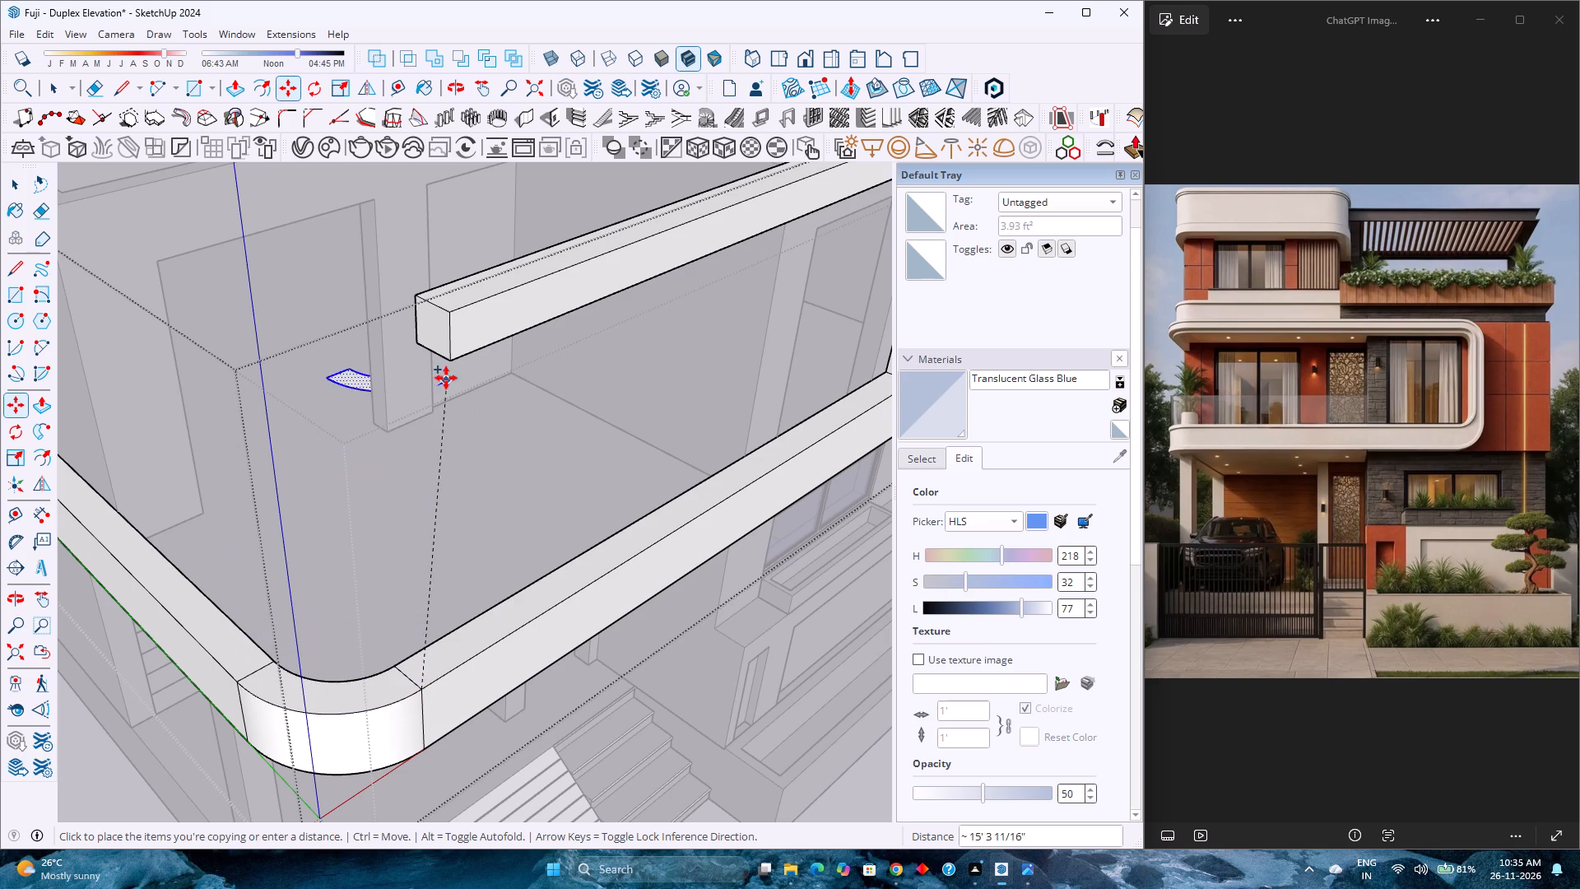
{"action": "left_click", "coordinate": [450, 364]}
Push/Pull the copied corner face up 1' to the upper arm's top.
{"action": "scroll", "coordinate": [425, 389], "scroll_direction": "up", "scroll_amount": 4}
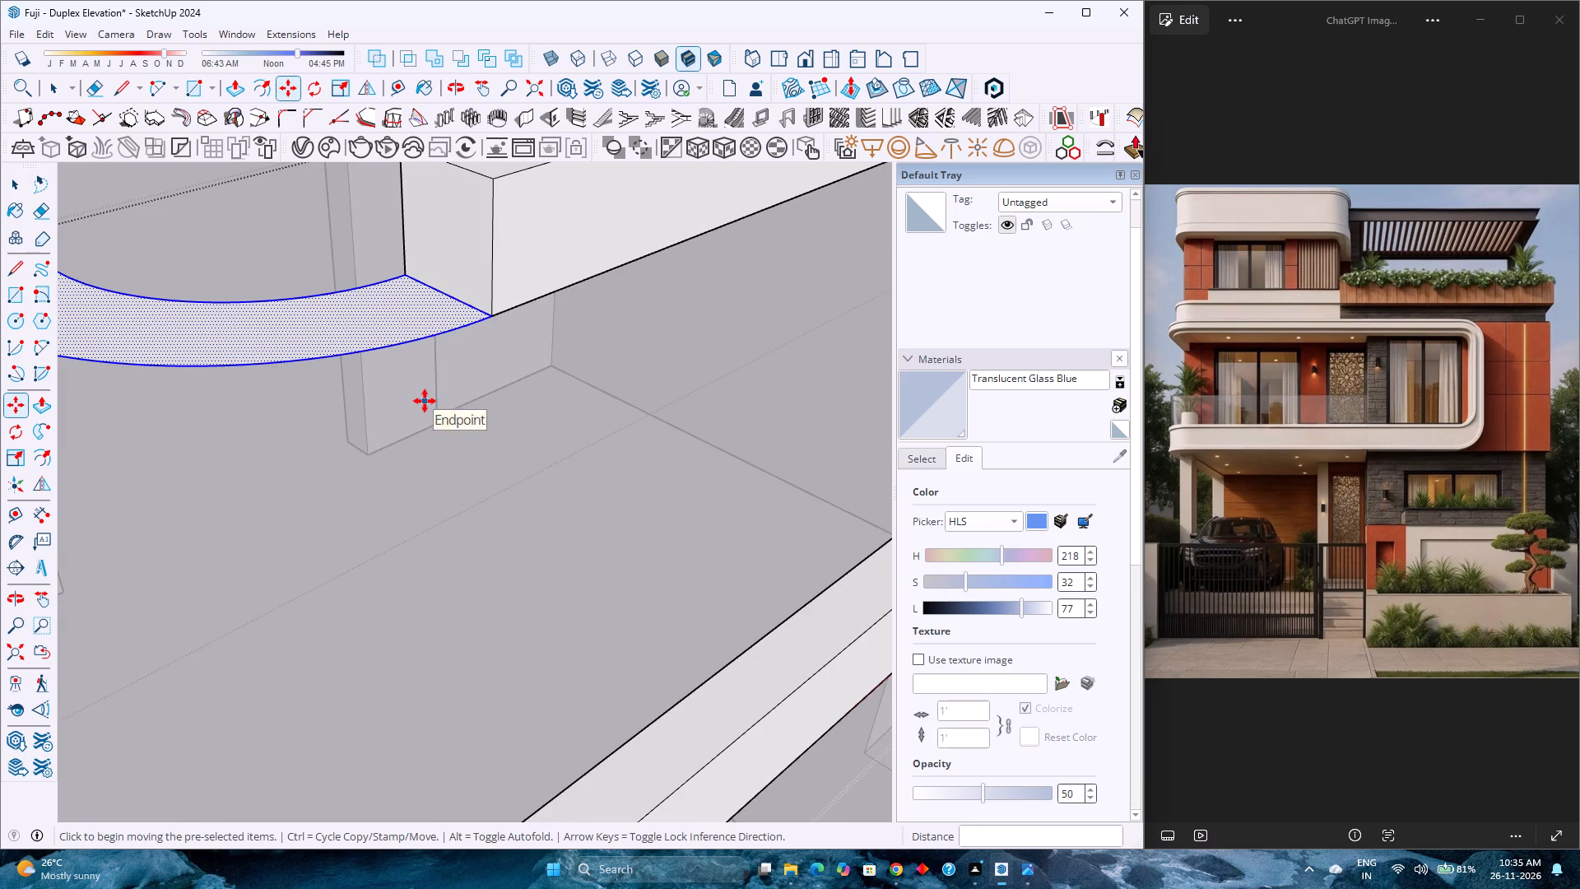
{"action": "key", "text": "p"}
{"action": "left_click", "coordinate": [395, 314]}
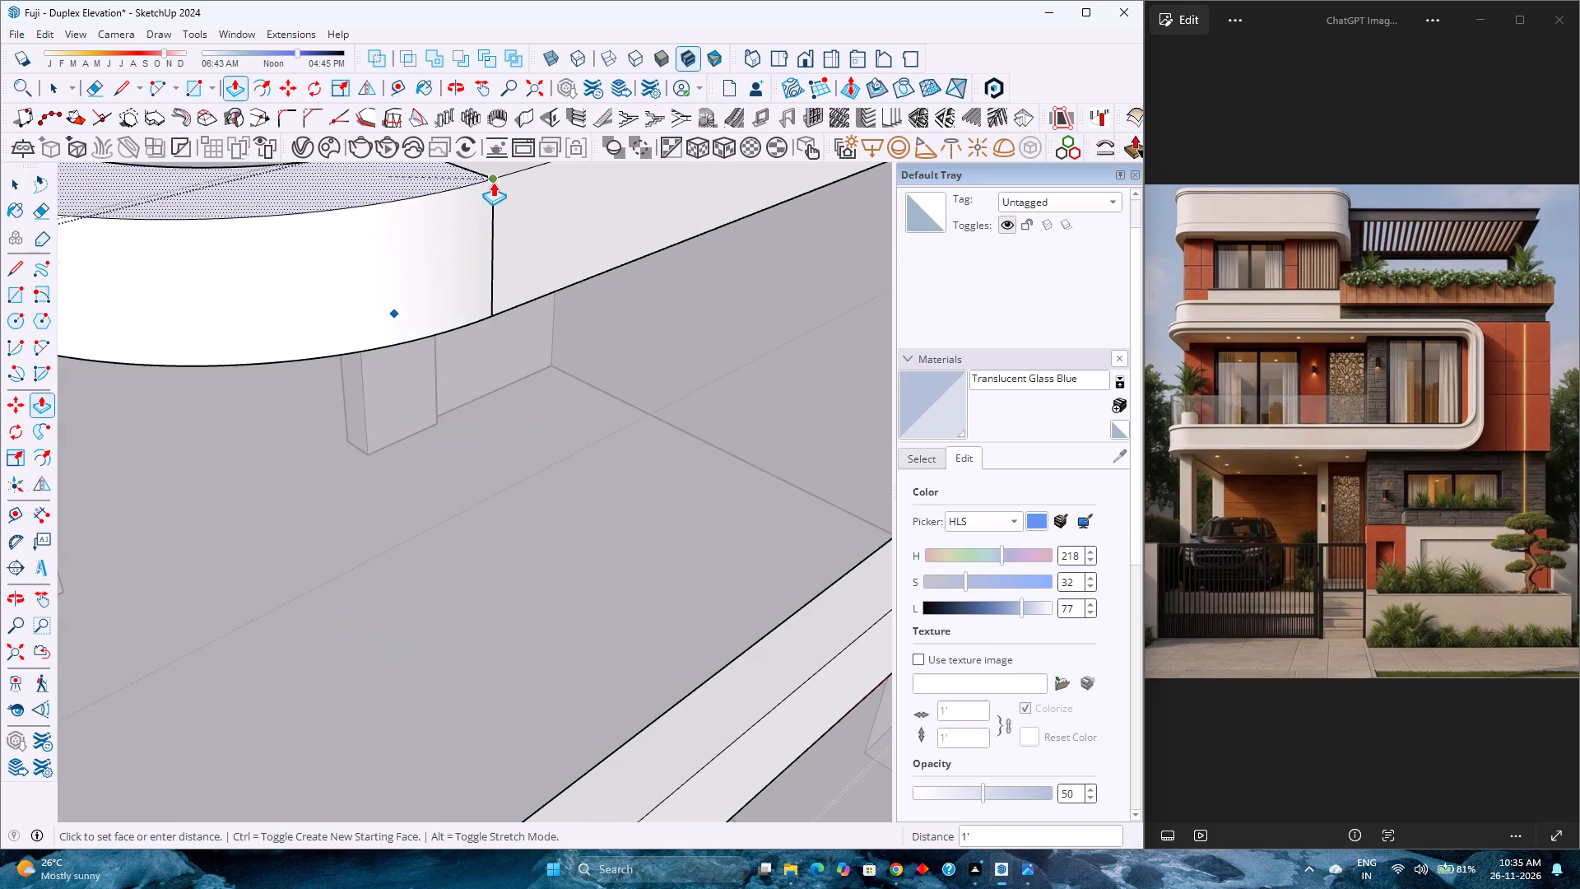
{"action": "left_click", "coordinate": [493, 182]}
Push/Pull the upper corner's free end face 8' along the side to the first-floor wall corner.
{"action": "scroll", "coordinate": [443, 330], "scroll_direction": "down", "scroll_amount": 6}
{"action": "middle_click_drag", "start_coordinate": [303, 429], "coordinate": [719, 526]}
{"action": "scroll", "coordinate": [722, 514], "scroll_direction": "down", "scroll_amount": 4}
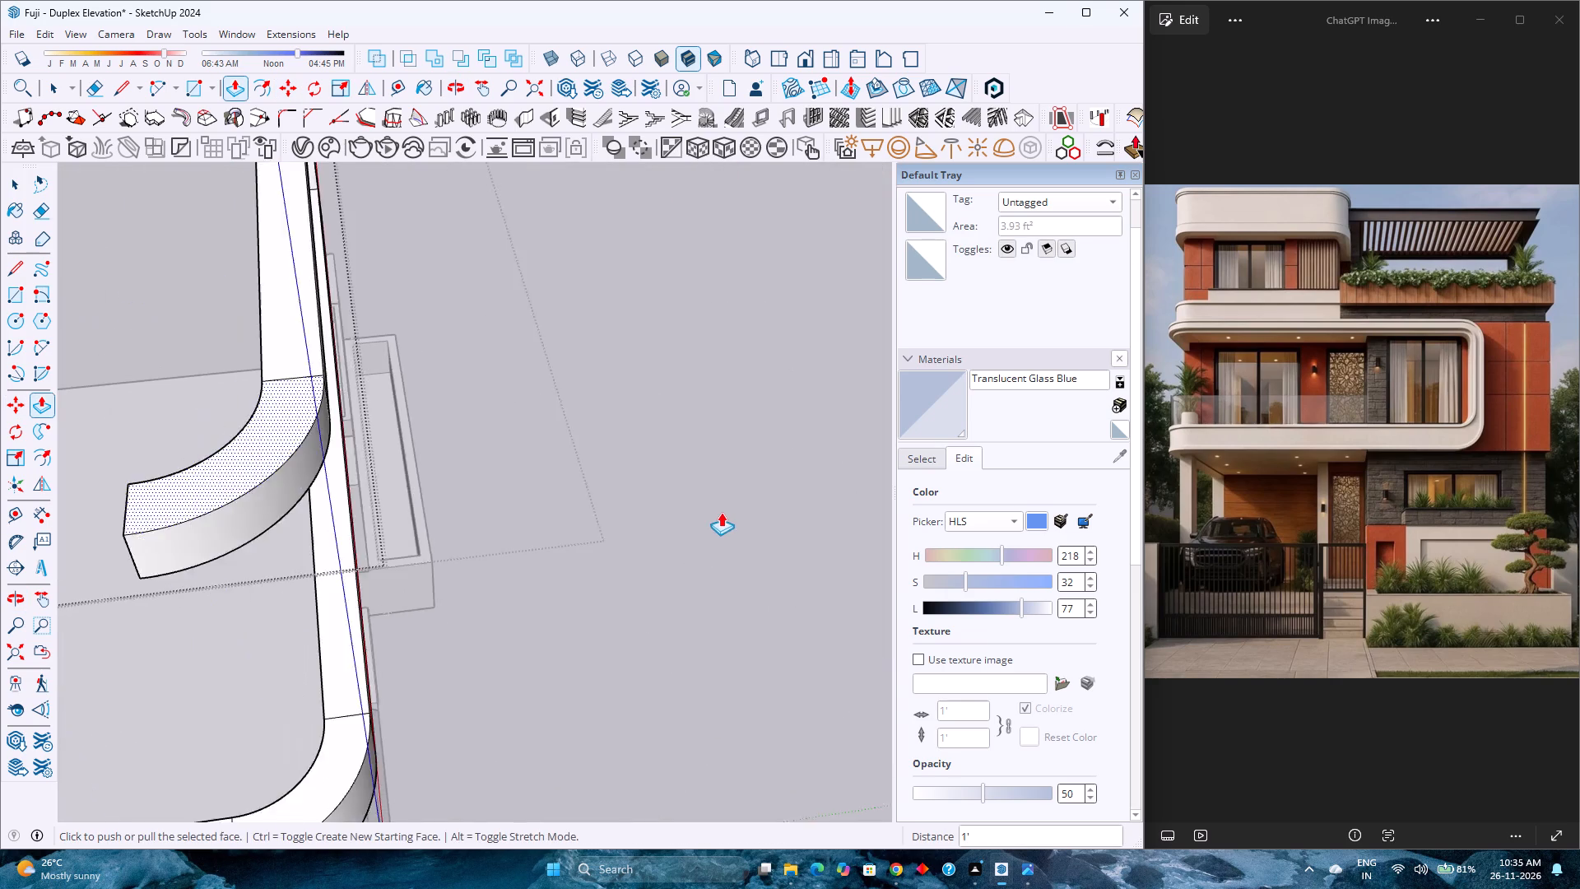
{"action": "scroll", "coordinate": [721, 512], "scroll_direction": "down", "scroll_amount": 5}
{"action": "middle_click_drag", "start_coordinate": [384, 575], "coordinate": [564, 481]}
{"action": "middle_click", "coordinate": [564, 481]}
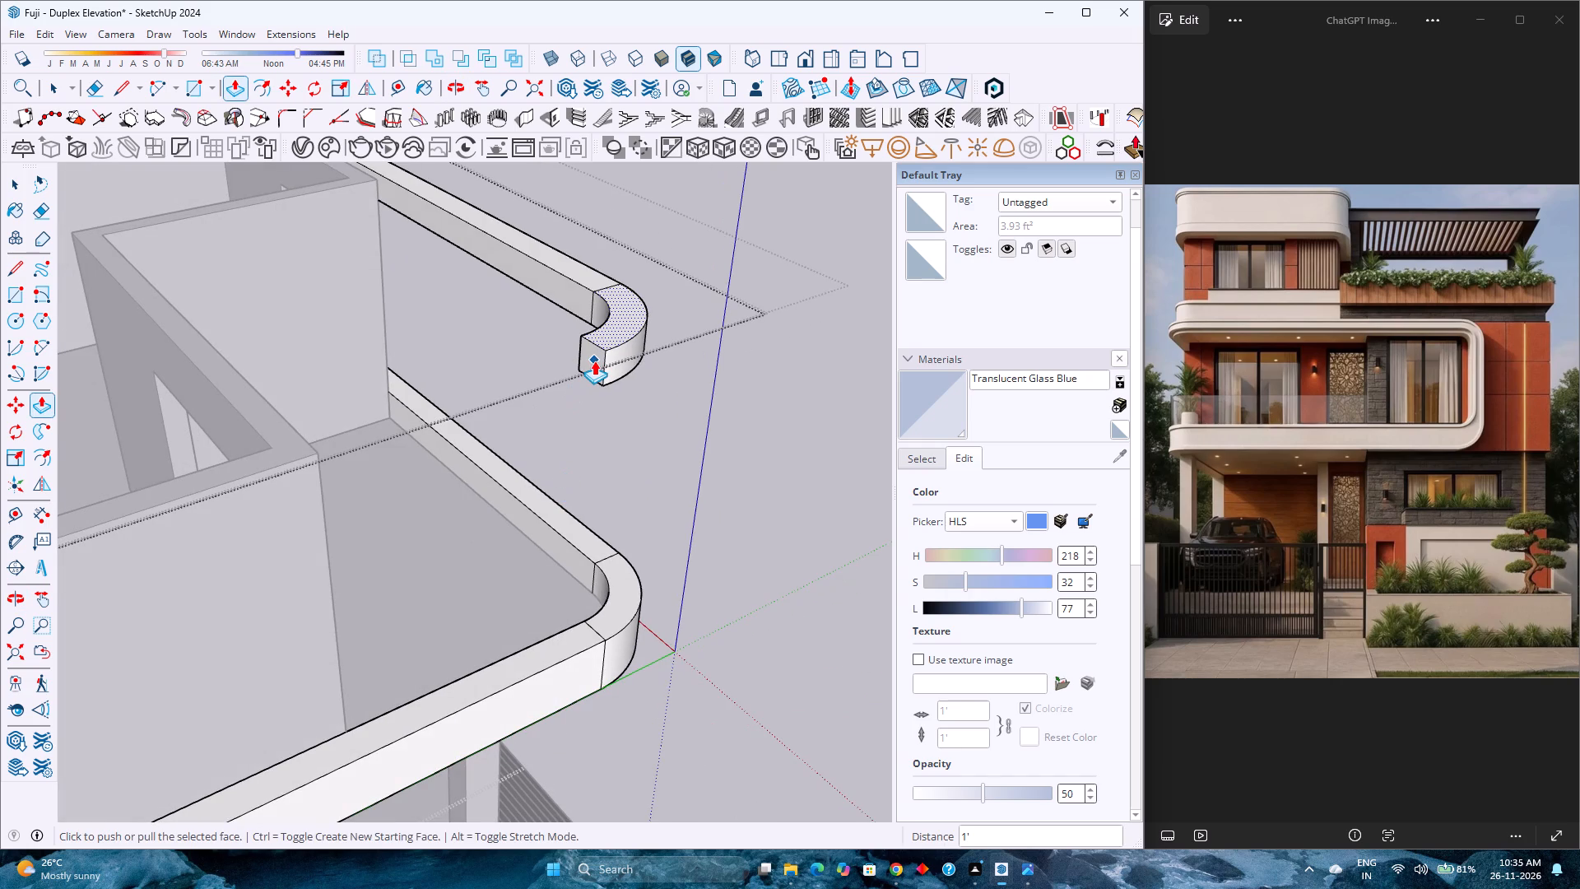
{"action": "key", "text": "Escape"}
{"action": "left_click", "coordinate": [589, 360]}
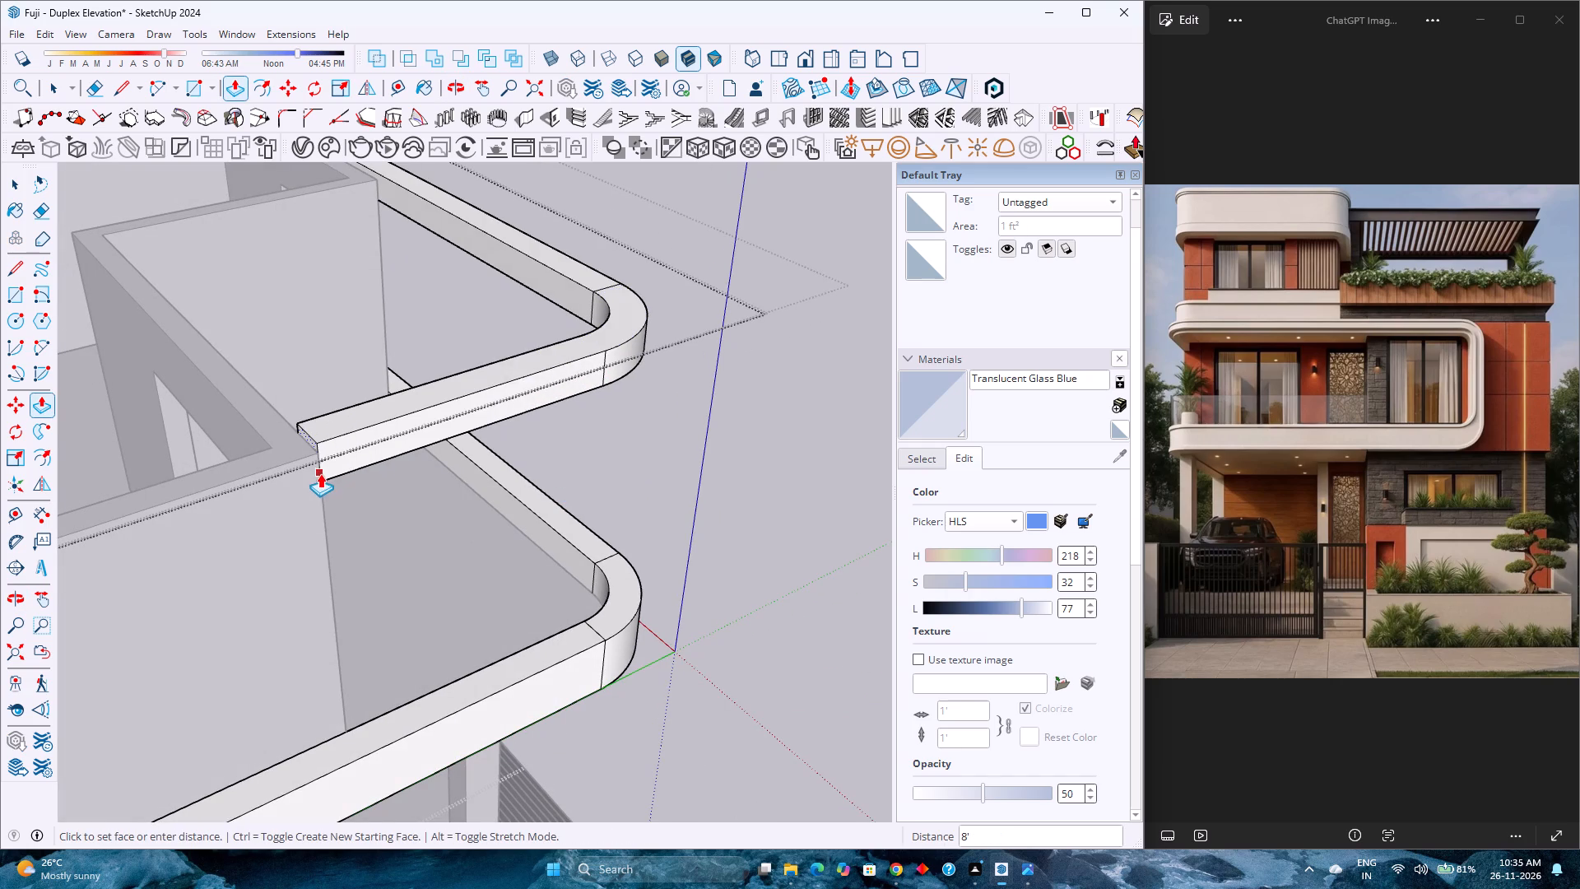
{"action": "left_click", "coordinate": [318, 477]}
Erase the seam line on the top face between the upper rounded corner and the front arm.
{"action": "scroll", "coordinate": [442, 537], "scroll_direction": "down", "scroll_amount": 2}
{"action": "middle_click_drag", "start_coordinate": [467, 561], "coordinate": [151, 586]}
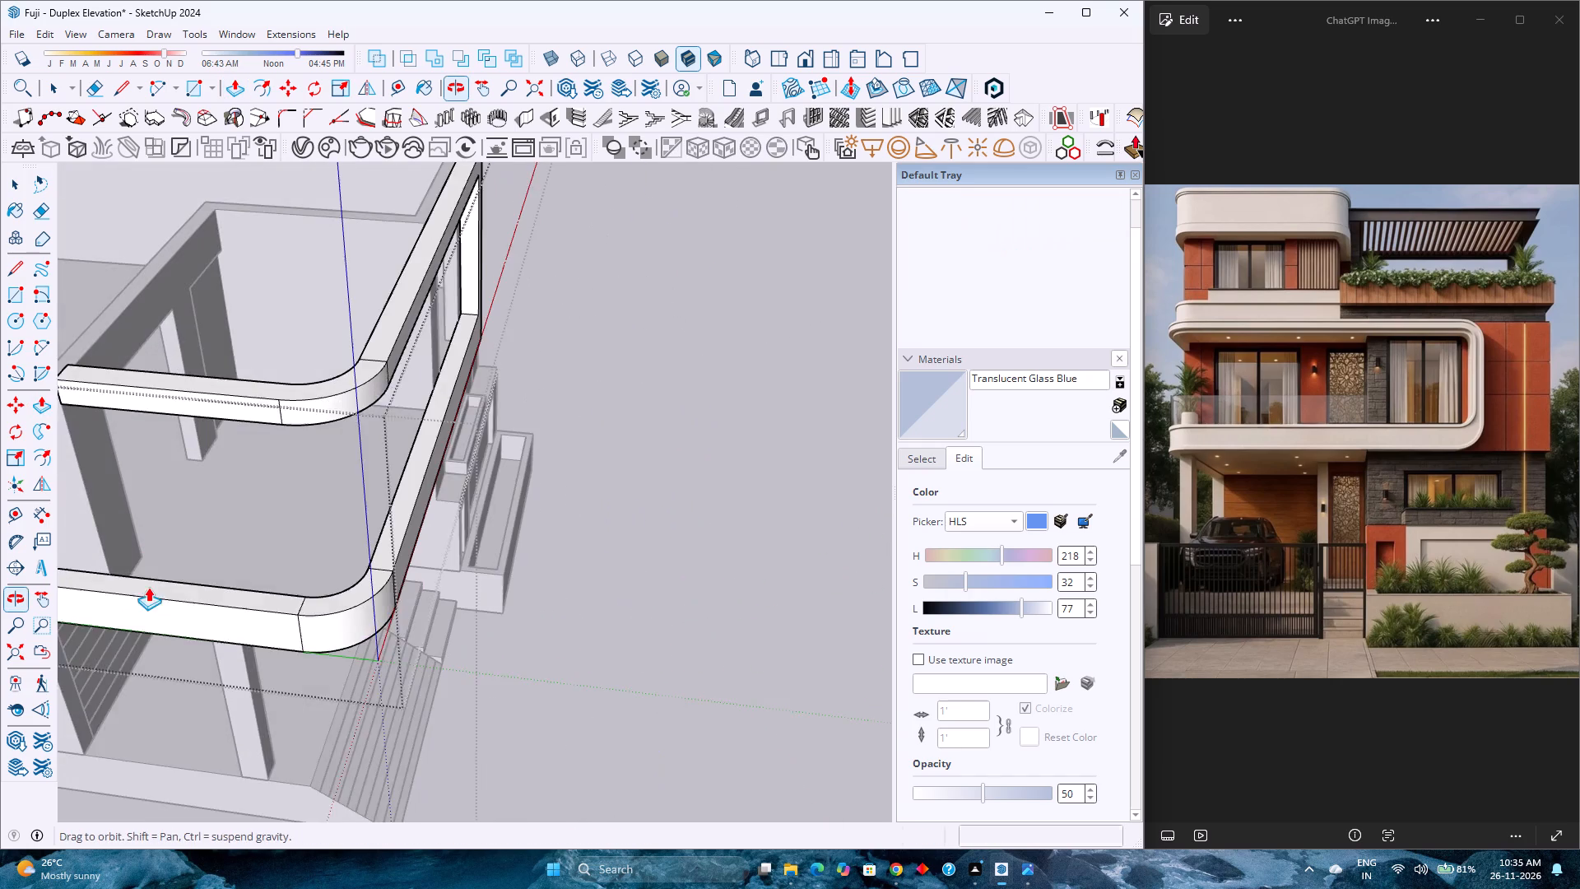
{"action": "scroll", "coordinate": [313, 576], "scroll_direction": "down", "scroll_amount": 2}
{"action": "middle_click_drag", "start_coordinate": [317, 574], "coordinate": [448, 736], "text": "shift"}
{"action": "middle_click_drag", "start_coordinate": [444, 705], "coordinate": [196, 621]}
{"action": "middle_click", "coordinate": [196, 621]}
{"action": "scroll", "coordinate": [291, 525], "scroll_direction": "up", "scroll_amount": 3}
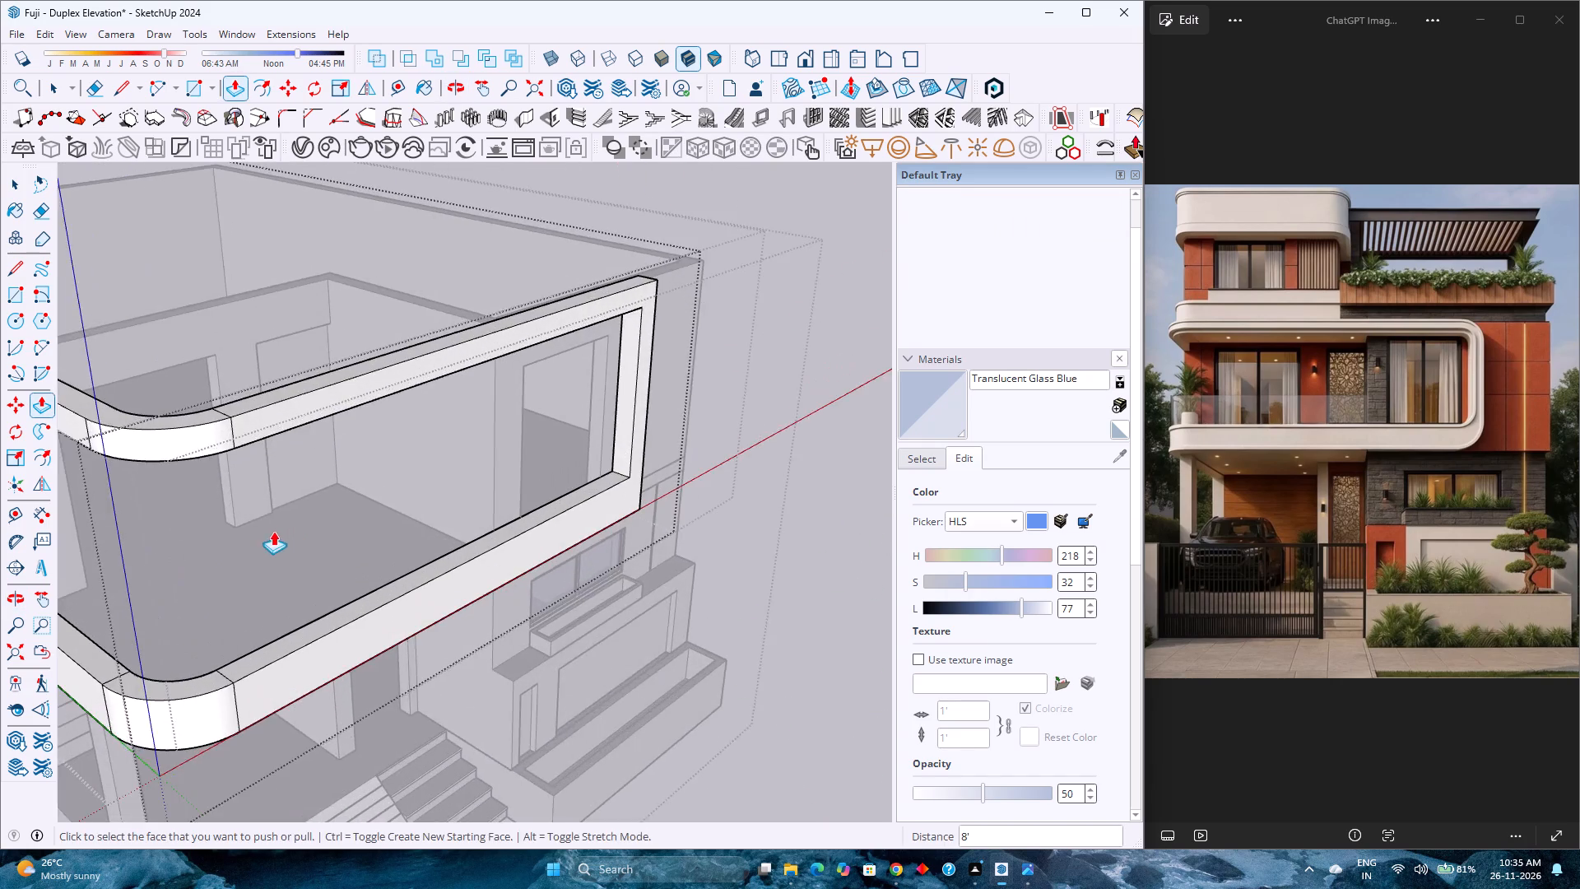
{"action": "middle_click_drag", "start_coordinate": [275, 532], "coordinate": [433, 655], "text": "shift"}
{"action": "middle_click", "coordinate": [433, 655], "text": "shift"}
{"action": "scroll", "coordinate": [417, 646], "scroll_direction": "up", "scroll_amount": 1}
{"action": "key", "text": "e"}
{"action": "scroll", "coordinate": [447, 604], "scroll_direction": "up", "scroll_amount": 4}
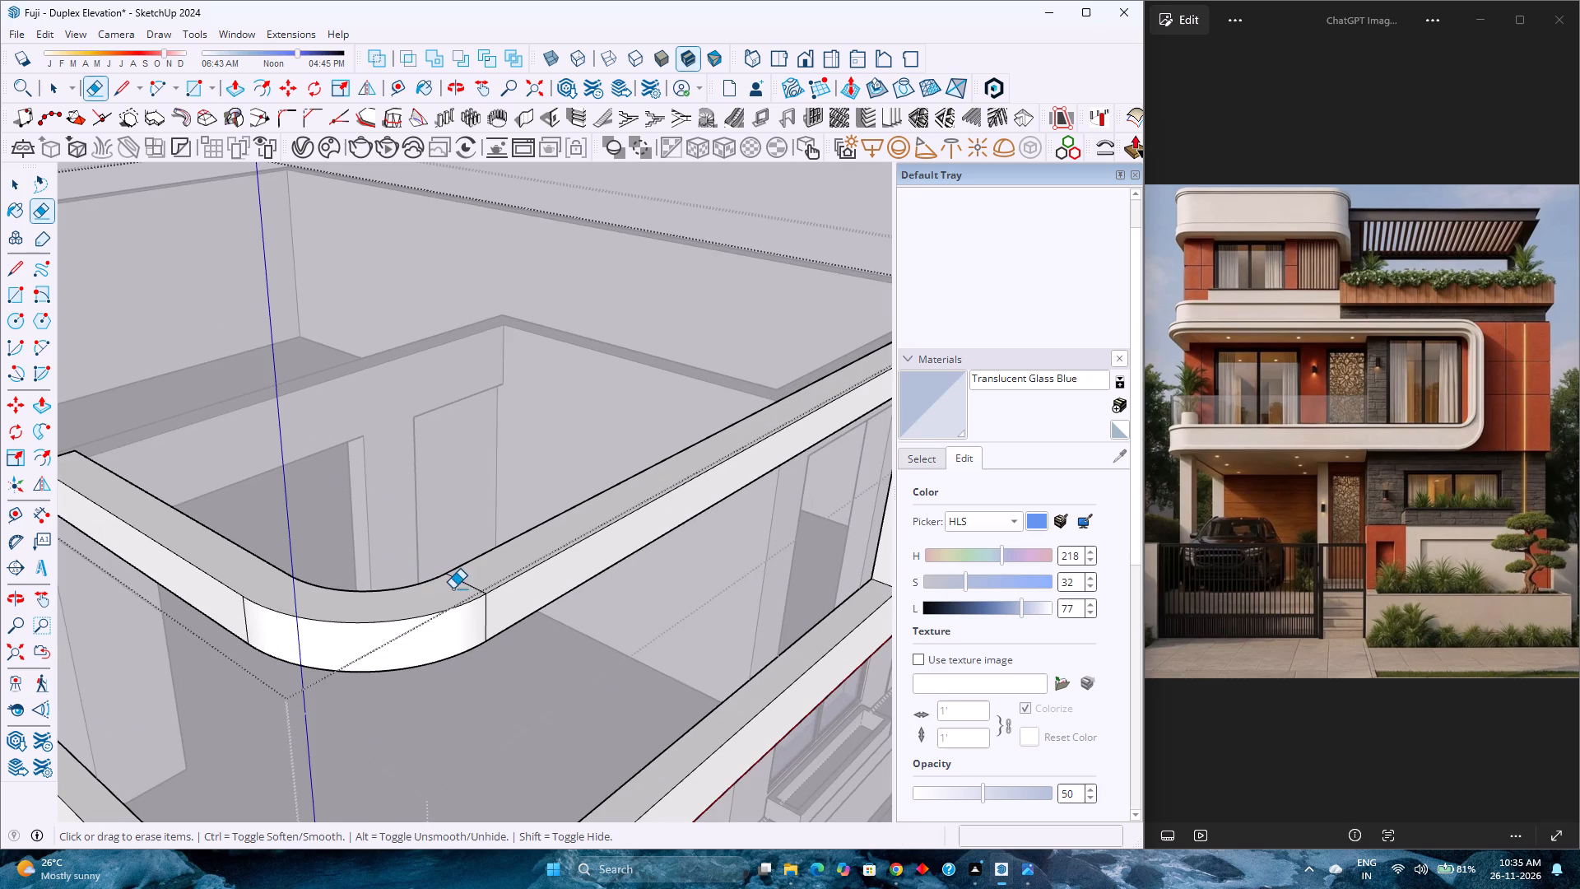
{"action": "left_click", "coordinate": [456, 584]}
Erase the two seam lines across the top face at both ends of the lower band's rounded corner.
{"action": "scroll", "coordinate": [467, 577], "scroll_direction": "down", "scroll_amount": 11}
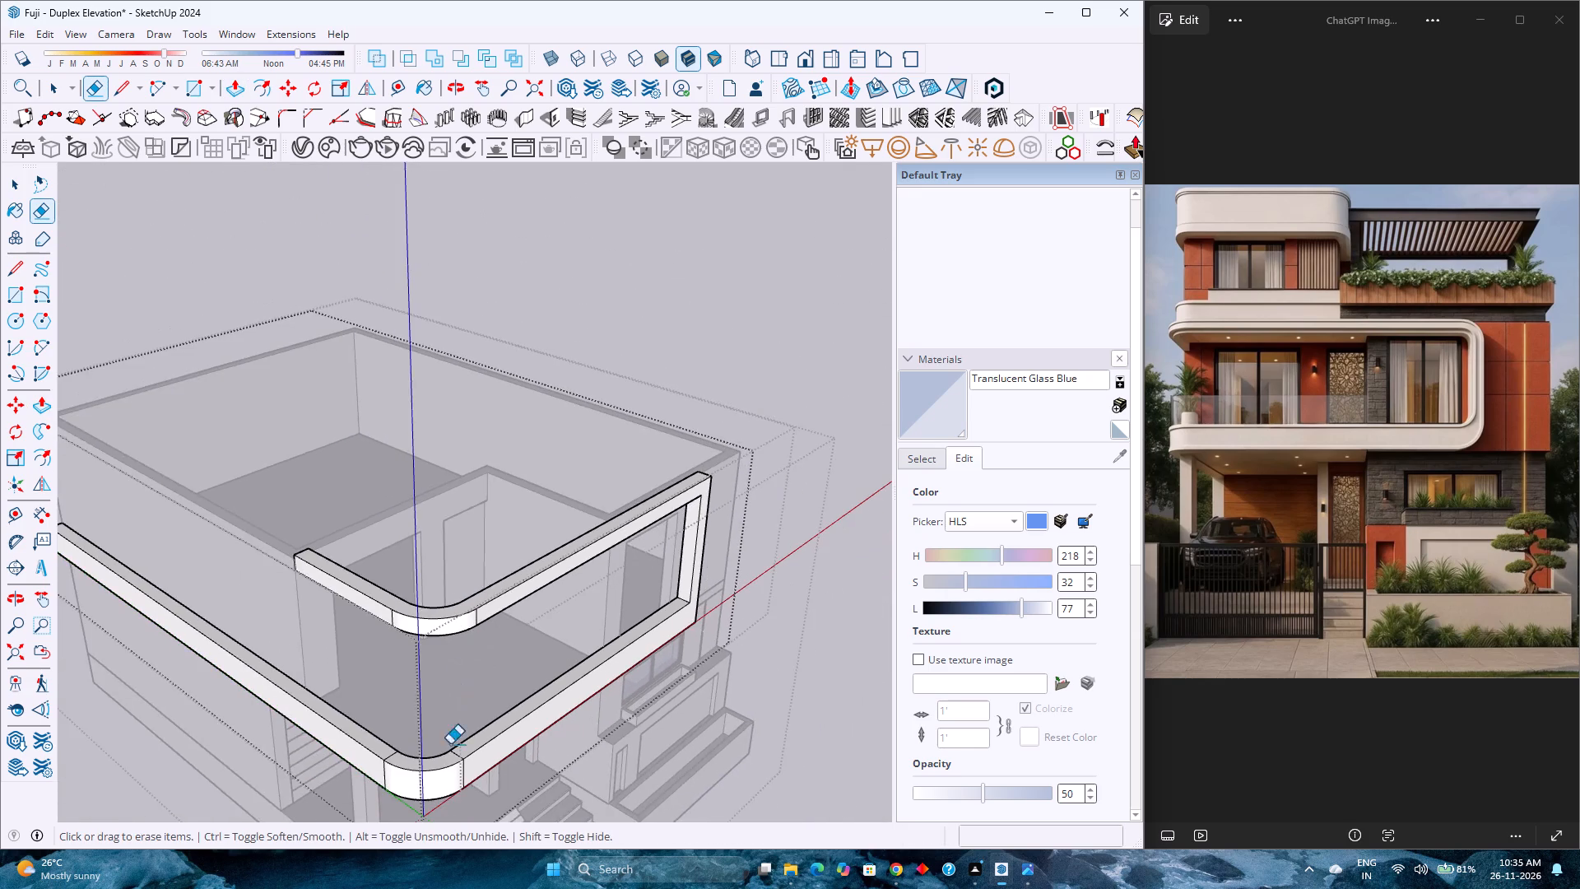
{"action": "scroll", "coordinate": [442, 774], "scroll_direction": "up", "scroll_amount": 8}
{"action": "left_click_drag", "start_coordinate": [463, 740], "coordinate": [476, 725]}
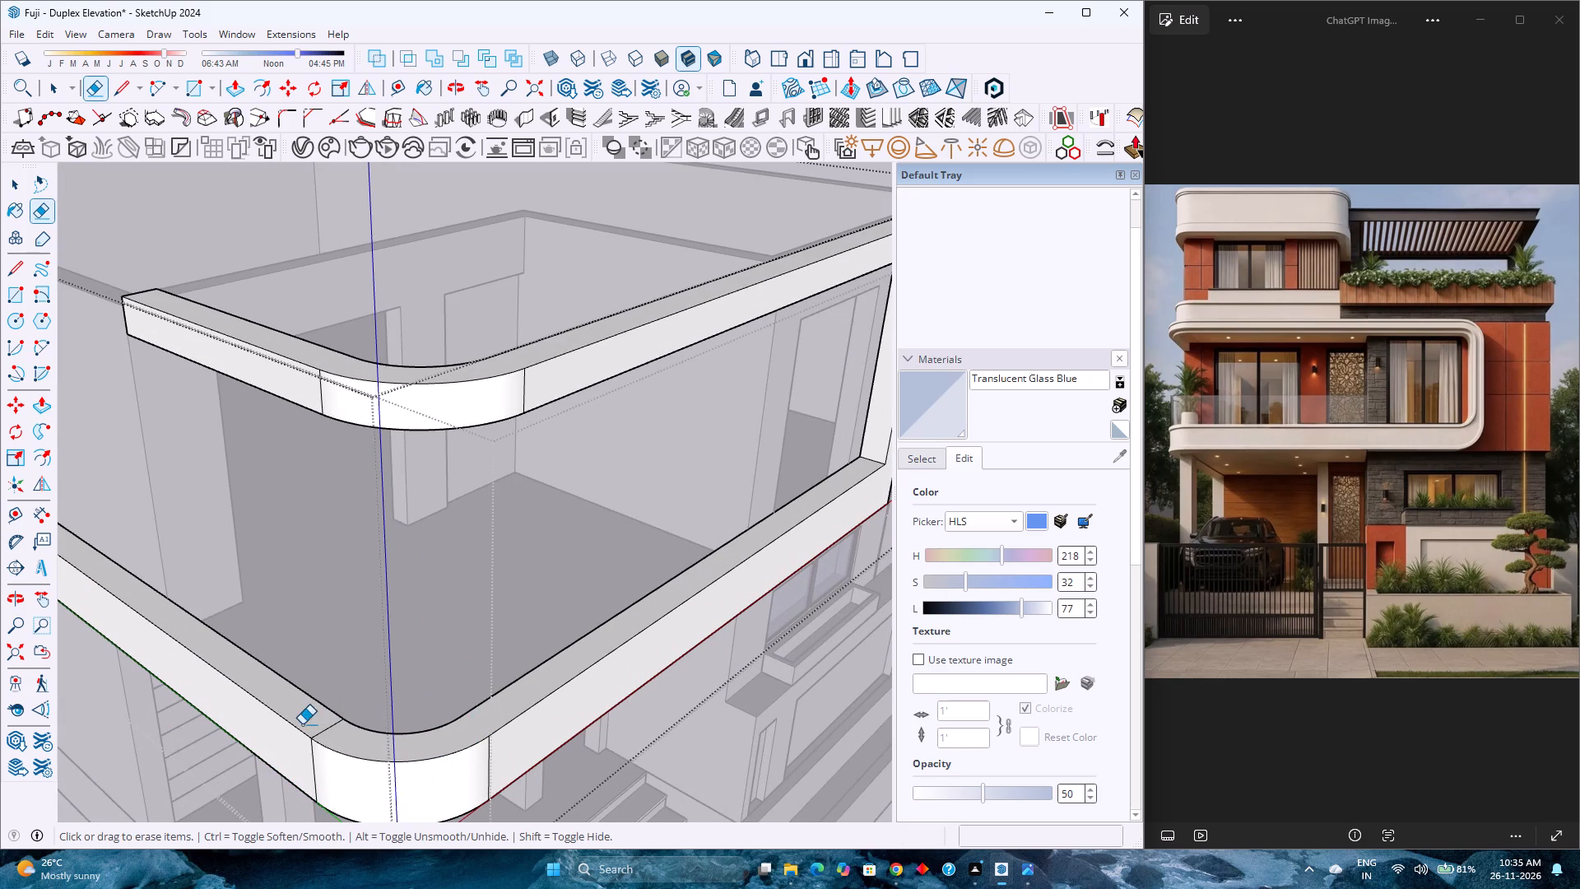
{"action": "left_click_drag", "start_coordinate": [321, 721], "coordinate": [335, 728]}
{"action": "scroll", "coordinate": [339, 717], "scroll_direction": "down", "scroll_amount": 6}
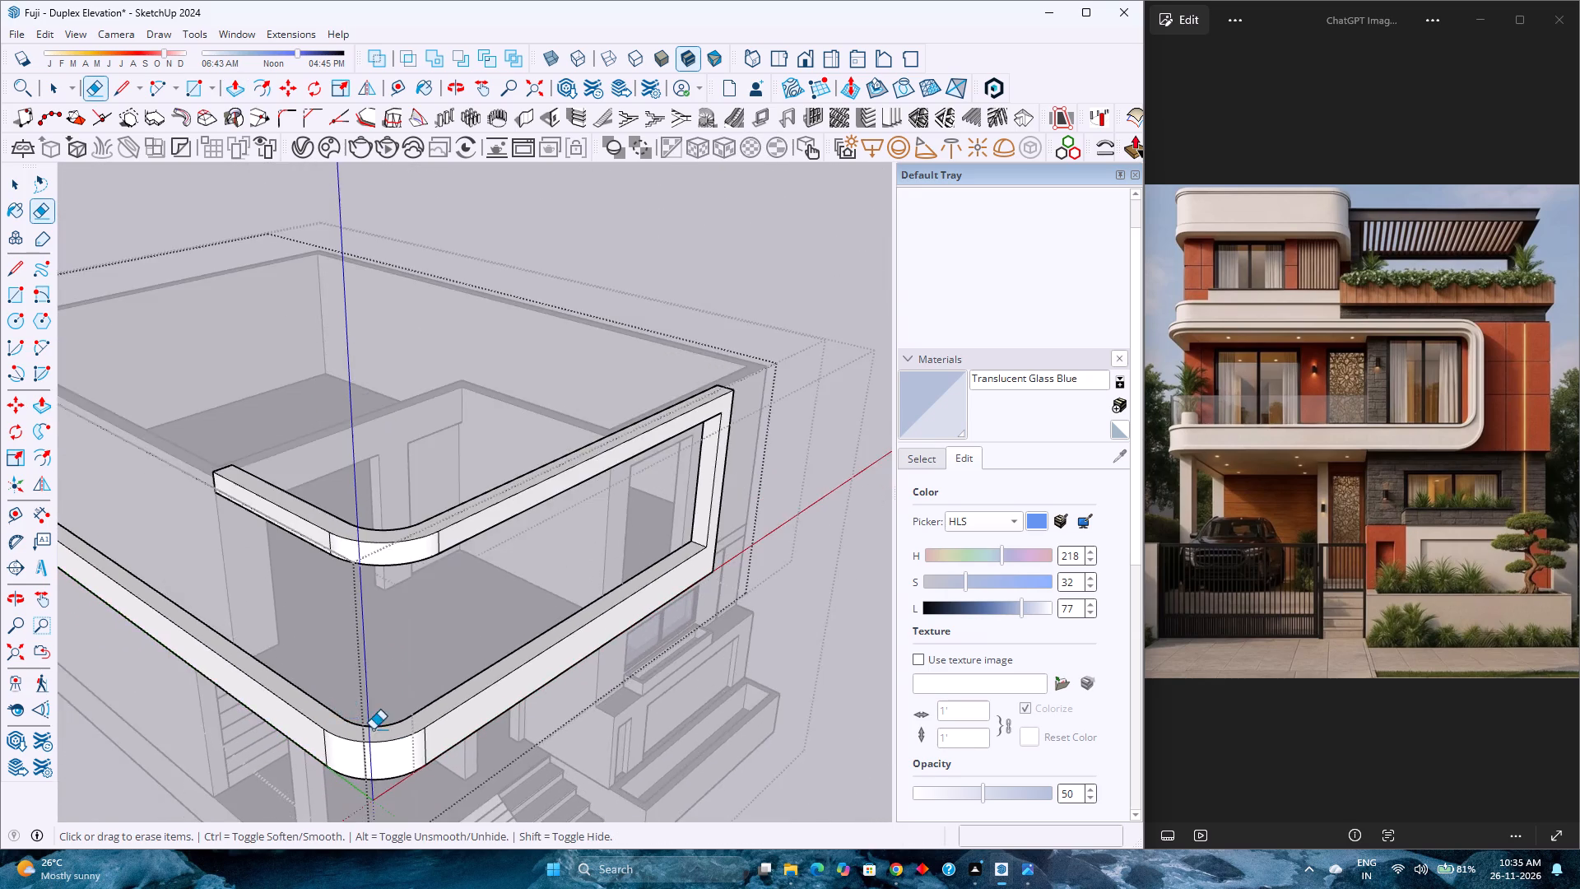
Push/Pull the upper frame's top face down 3".
{"action": "middle_click_drag", "start_coordinate": [373, 728], "coordinate": [80, 584]}
{"action": "middle_click", "coordinate": [80, 584]}
{"action": "scroll", "coordinate": [423, 469], "scroll_direction": "up", "scroll_amount": 7}
{"action": "scroll", "coordinate": [457, 439], "scroll_direction": "down", "scroll_amount": 4}
{"action": "middle_click_drag", "start_coordinate": [618, 428], "coordinate": [479, 598], "text": "shift"}
{"action": "scroll", "coordinate": [472, 591], "scroll_direction": "down", "scroll_amount": 4}
{"action": "middle_click_drag", "start_coordinate": [274, 691], "coordinate": [509, 635], "text": "shift"}
{"action": "middle_click", "coordinate": [509, 635], "text": "shift"}
{"action": "scroll", "coordinate": [337, 560], "scroll_direction": "up", "scroll_amount": 6}
{"action": "middle_click_drag", "start_coordinate": [309, 594], "coordinate": [620, 664]}
{"action": "middle_click", "coordinate": [620, 664]}
{"action": "middle_click_drag", "start_coordinate": [571, 631], "coordinate": [400, 643], "text": "shift"}
{"action": "scroll", "coordinate": [635, 648], "scroll_direction": "up", "scroll_amount": 4}
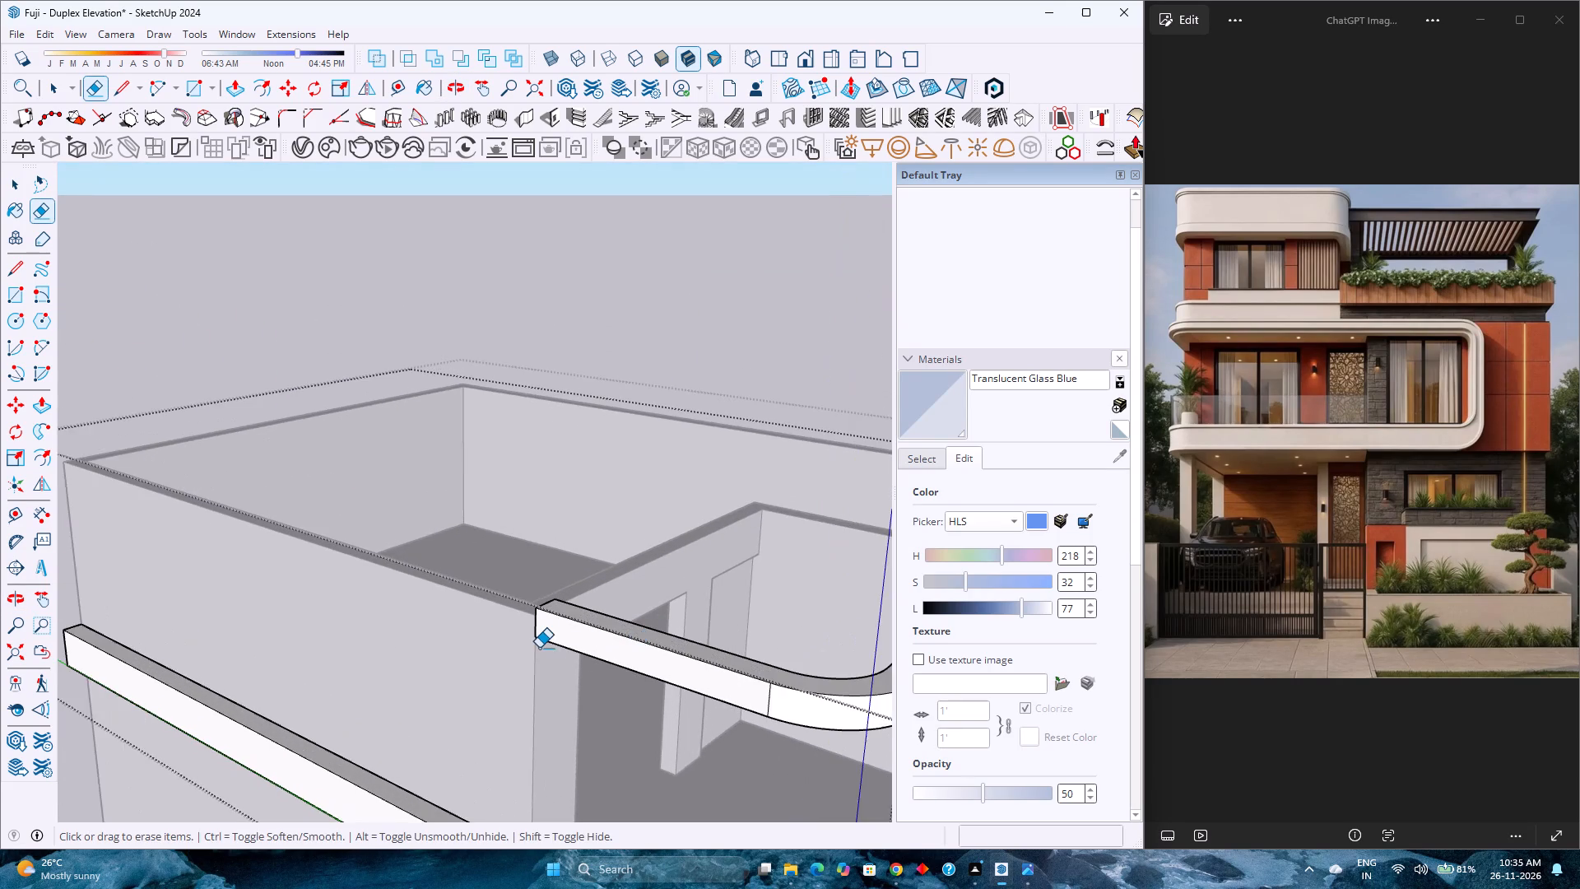
{"action": "scroll", "coordinate": [539, 648], "scroll_direction": "up", "scroll_amount": 13}
{"action": "key", "text": "p"}
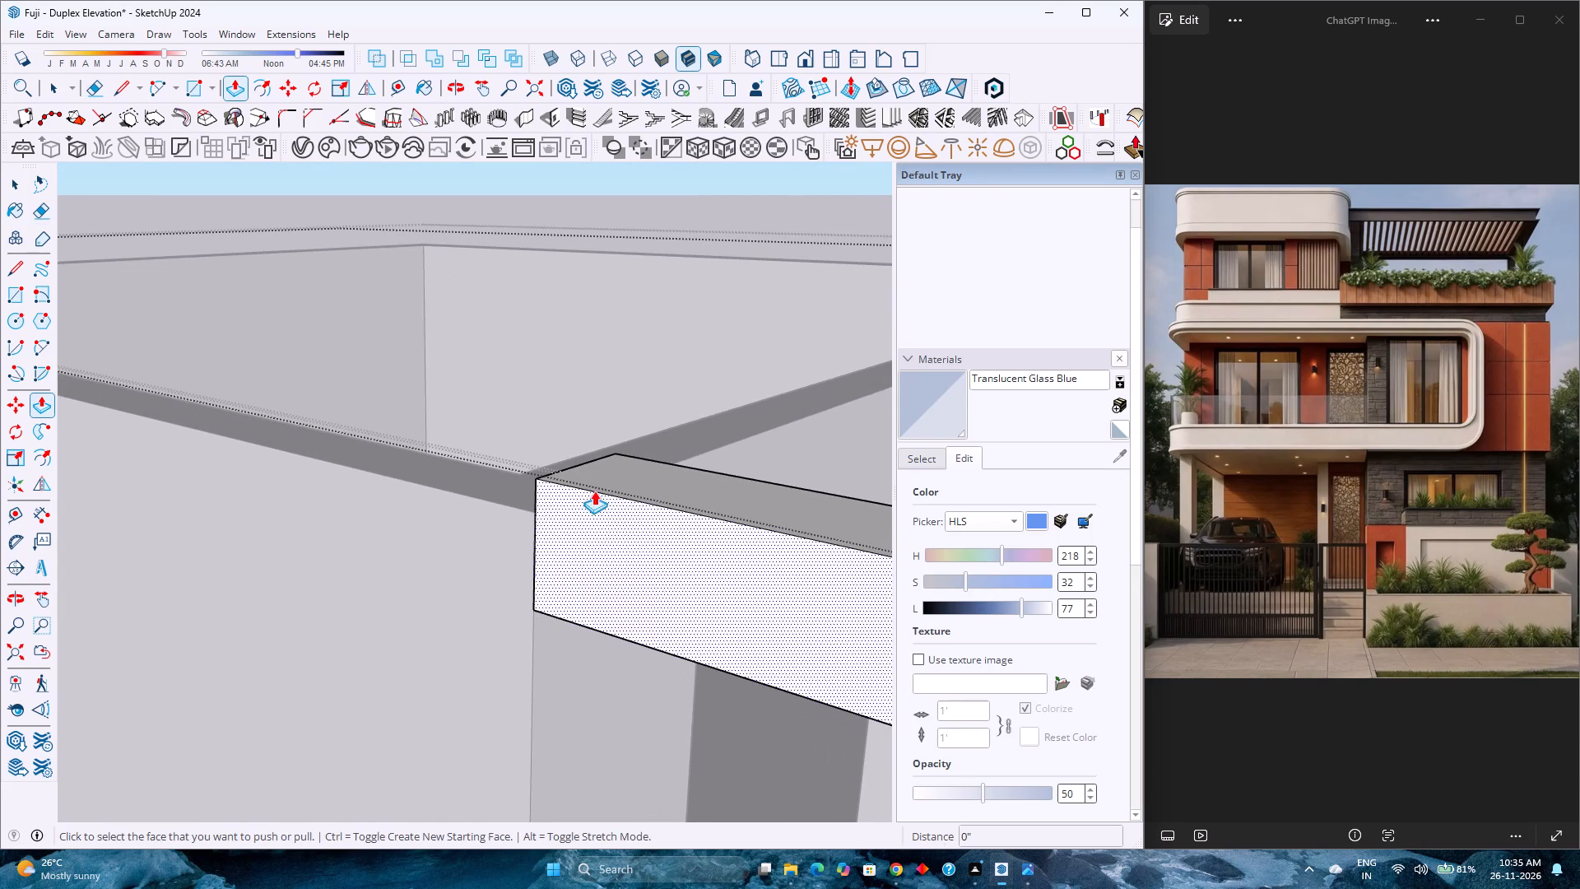
{"action": "left_click", "coordinate": [605, 480]}
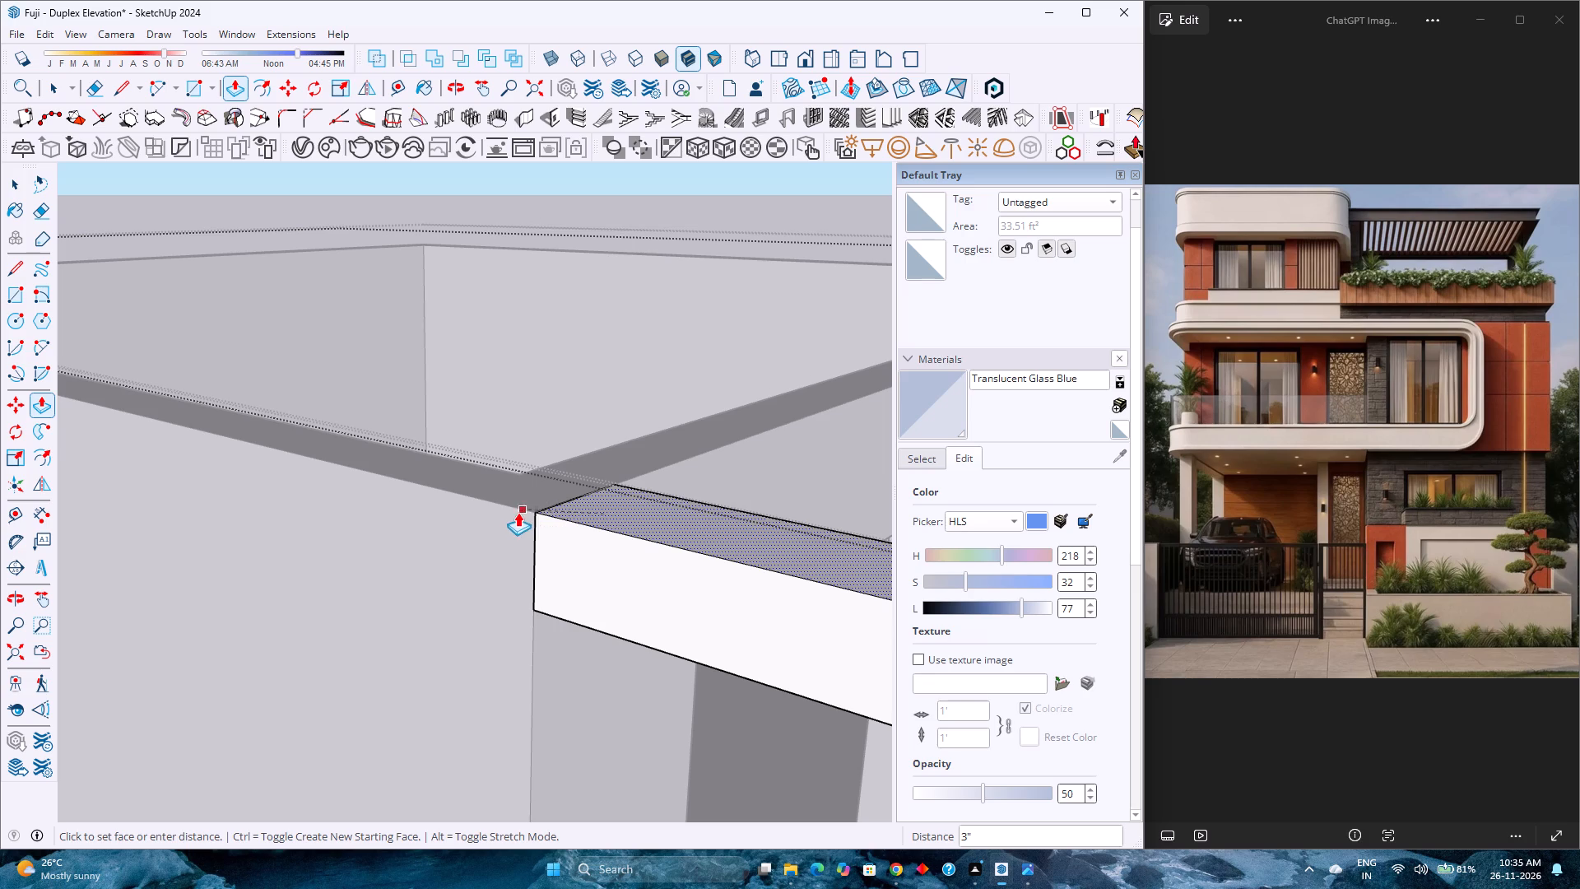
{"action": "left_click", "coordinate": [510, 510]}
Push/Pull the underside of the upper front arm down 3".
{"action": "scroll", "coordinate": [436, 523], "scroll_direction": "down", "scroll_amount": 14}
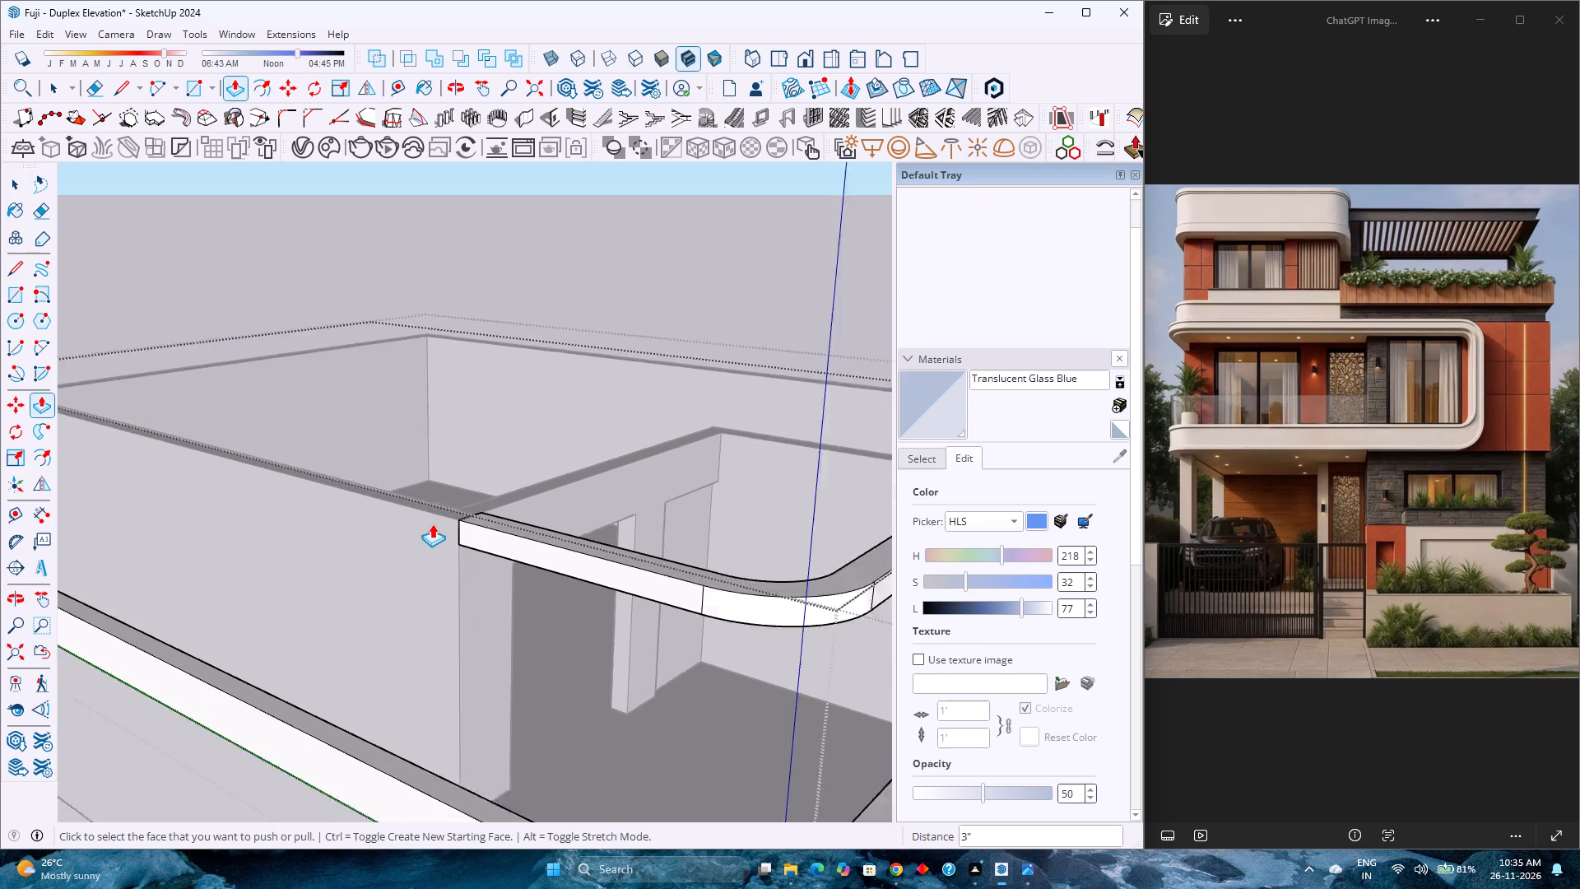
{"action": "scroll", "coordinate": [432, 524], "scroll_direction": "down", "scroll_amount": 5}
{"action": "middle_click_drag", "start_coordinate": [536, 557], "coordinate": [142, 489]}
{"action": "middle_click", "coordinate": [142, 488]}
{"action": "scroll", "coordinate": [533, 433], "scroll_direction": "up", "scroll_amount": 5}
{"action": "middle_click_drag", "start_coordinate": [469, 541], "coordinate": [470, 518]}
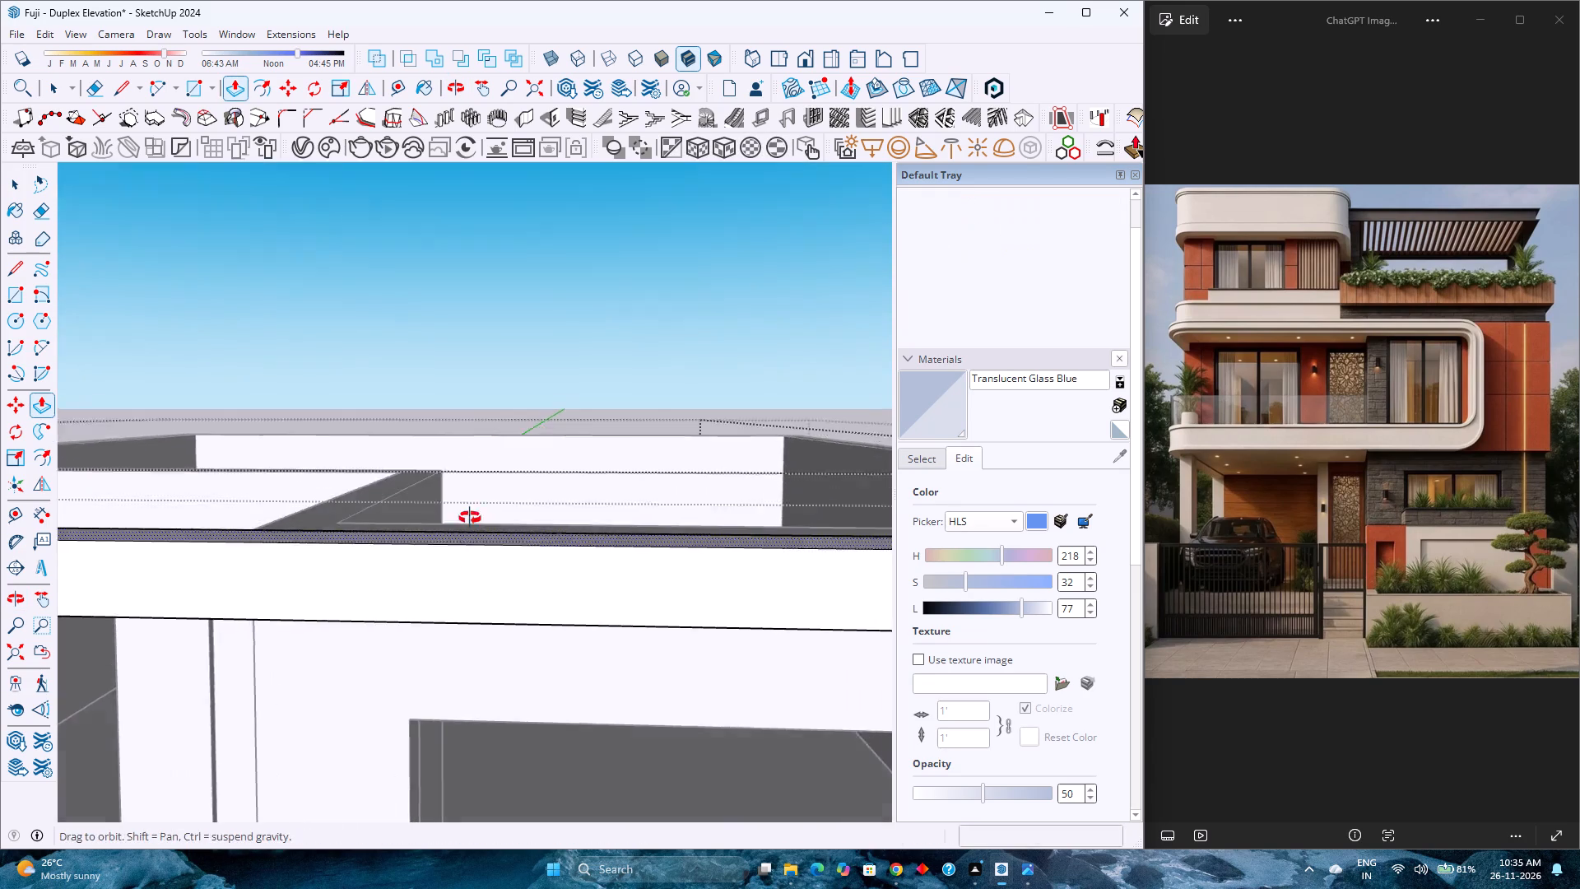
{"action": "middle_click_drag", "start_coordinate": [470, 518], "coordinate": [471, 512]}
{"action": "scroll", "coordinate": [472, 508], "scroll_direction": "down", "scroll_amount": 6}
{"action": "middle_click_drag", "start_coordinate": [564, 498], "coordinate": [697, 395]}
{"action": "scroll", "coordinate": [779, 364], "scroll_direction": "up", "scroll_amount": 5}
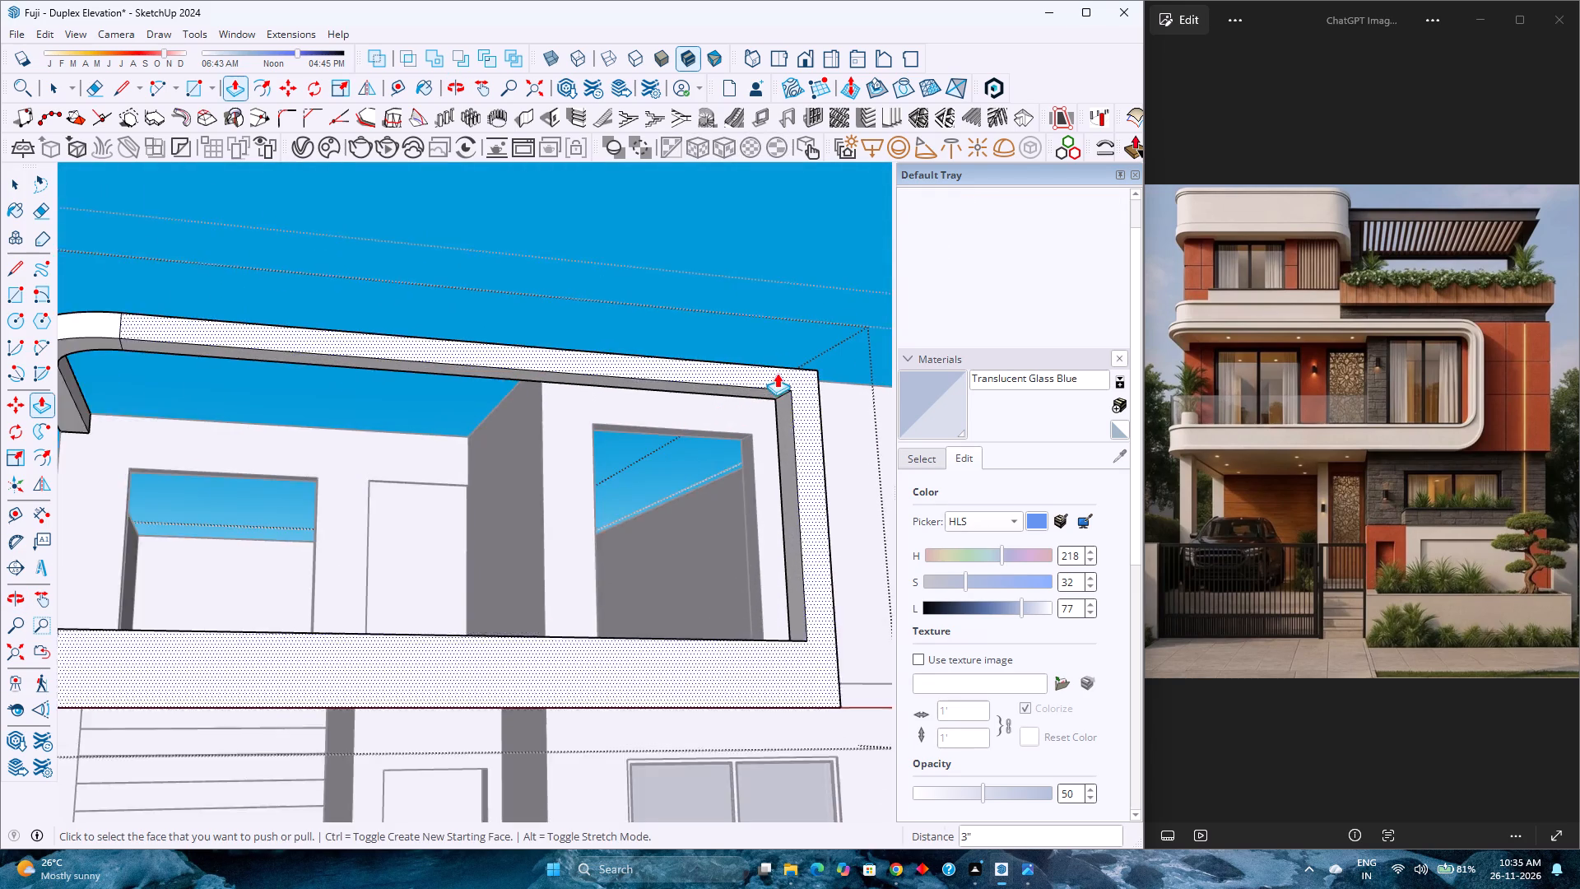
{"action": "scroll", "coordinate": [777, 373], "scroll_direction": "up", "scroll_amount": 2}
{"action": "left_click", "coordinate": [760, 403]}
{"action": "key", "text": "3"}
{"action": "key", "text": "Return"}
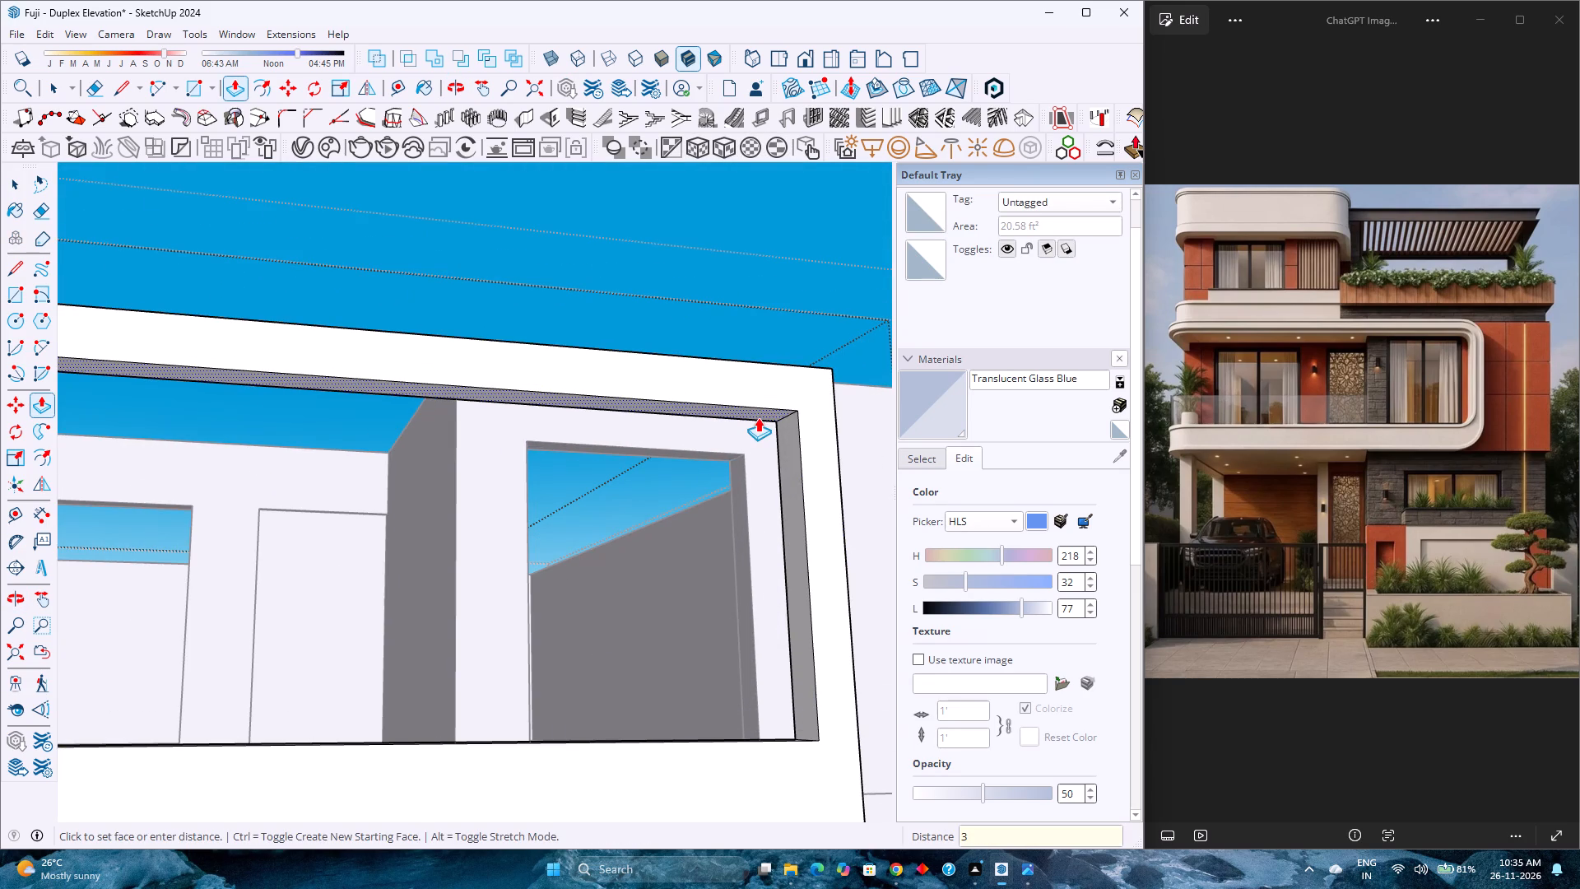
Push/Pull the underside of the upper rounded corner and side arm down 3" to match the front arm.
{"action": "scroll", "coordinate": [614, 411], "scroll_direction": "down", "scroll_amount": 8}
{"action": "key", "text": "space"}
{"action": "scroll", "coordinate": [610, 410], "scroll_direction": "down", "scroll_amount": 3}
{"action": "scroll", "coordinate": [351, 398], "scroll_direction": "up", "scroll_amount": 2}
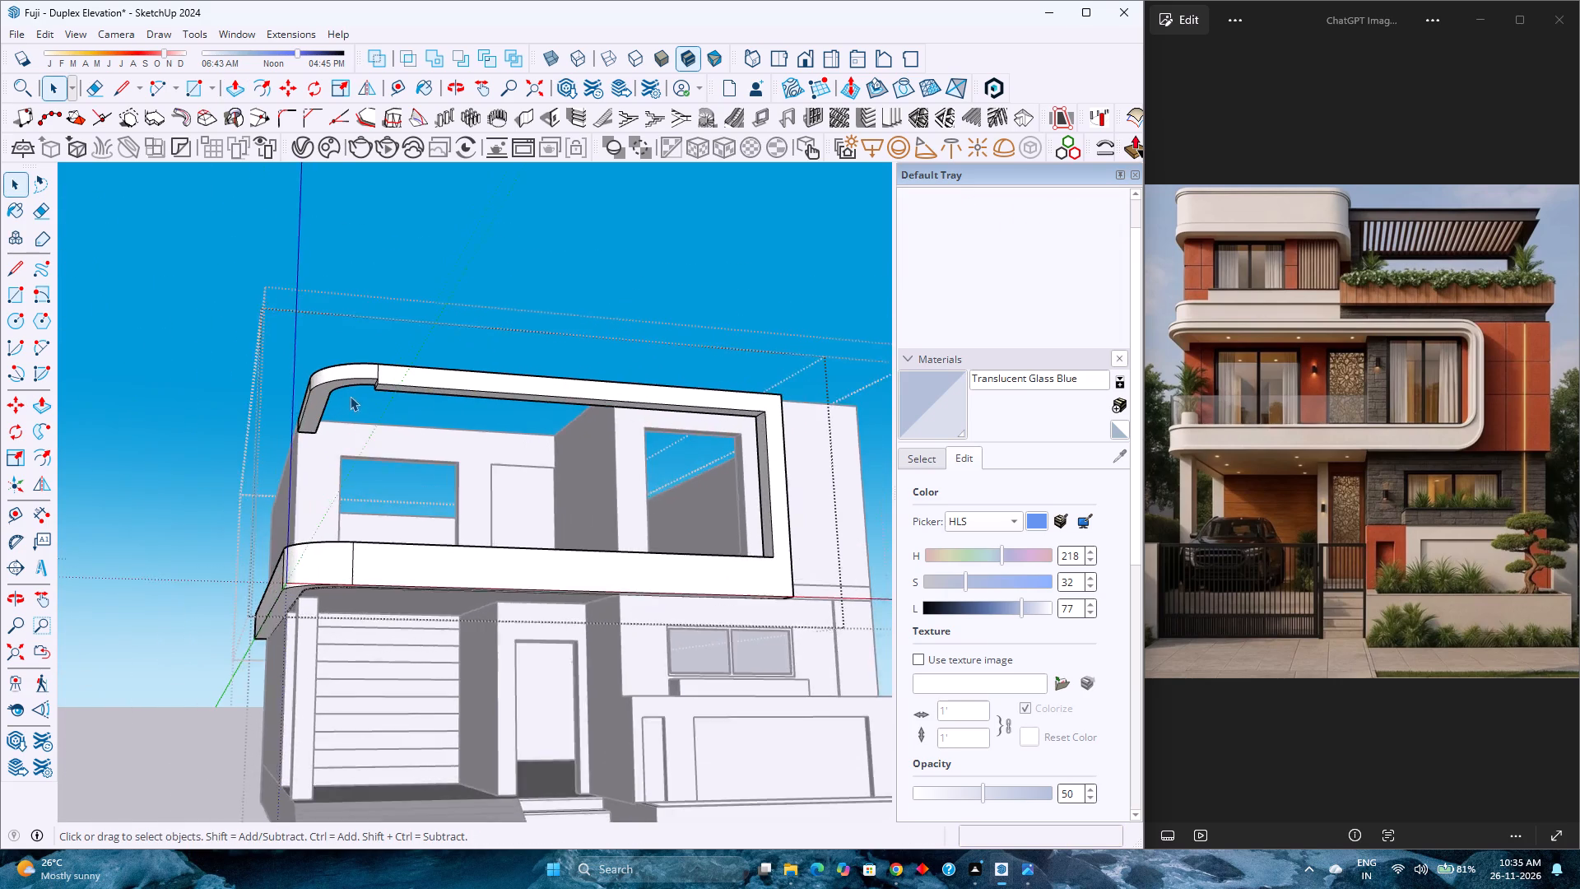
{"action": "scroll", "coordinate": [350, 396], "scroll_direction": "up", "scroll_amount": 8}
{"action": "key", "text": "p"}
{"action": "left_click", "coordinate": [352, 373]}
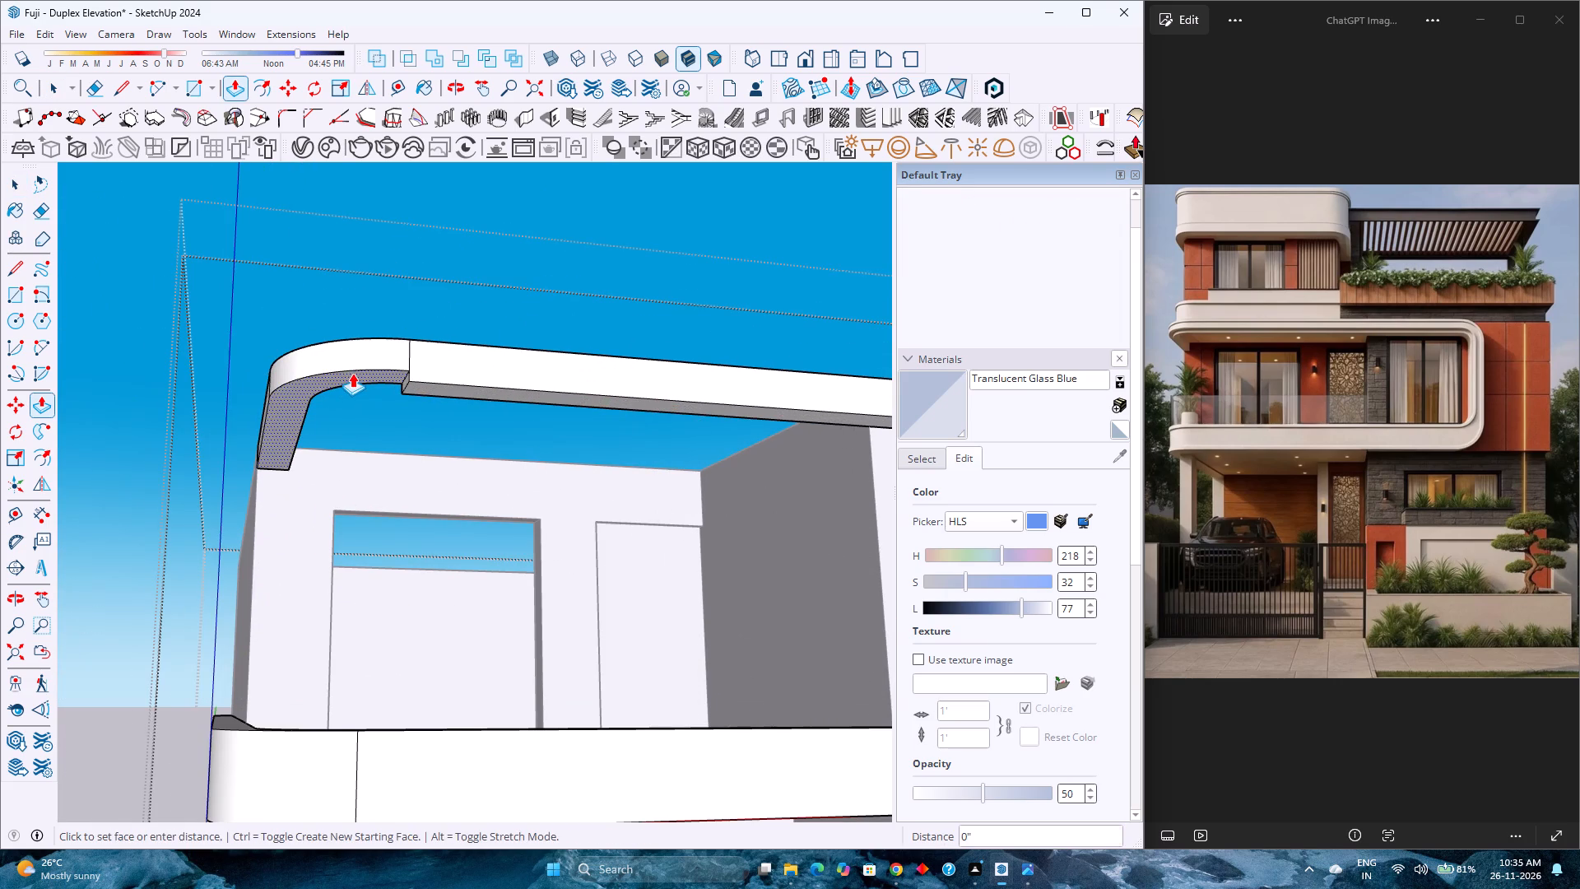
{"action": "left_click", "coordinate": [454, 387]}
Erase the seam line on the underside between the upper rounded corner and the front arm.
{"action": "scroll", "coordinate": [394, 385], "scroll_direction": "up", "scroll_amount": 3}
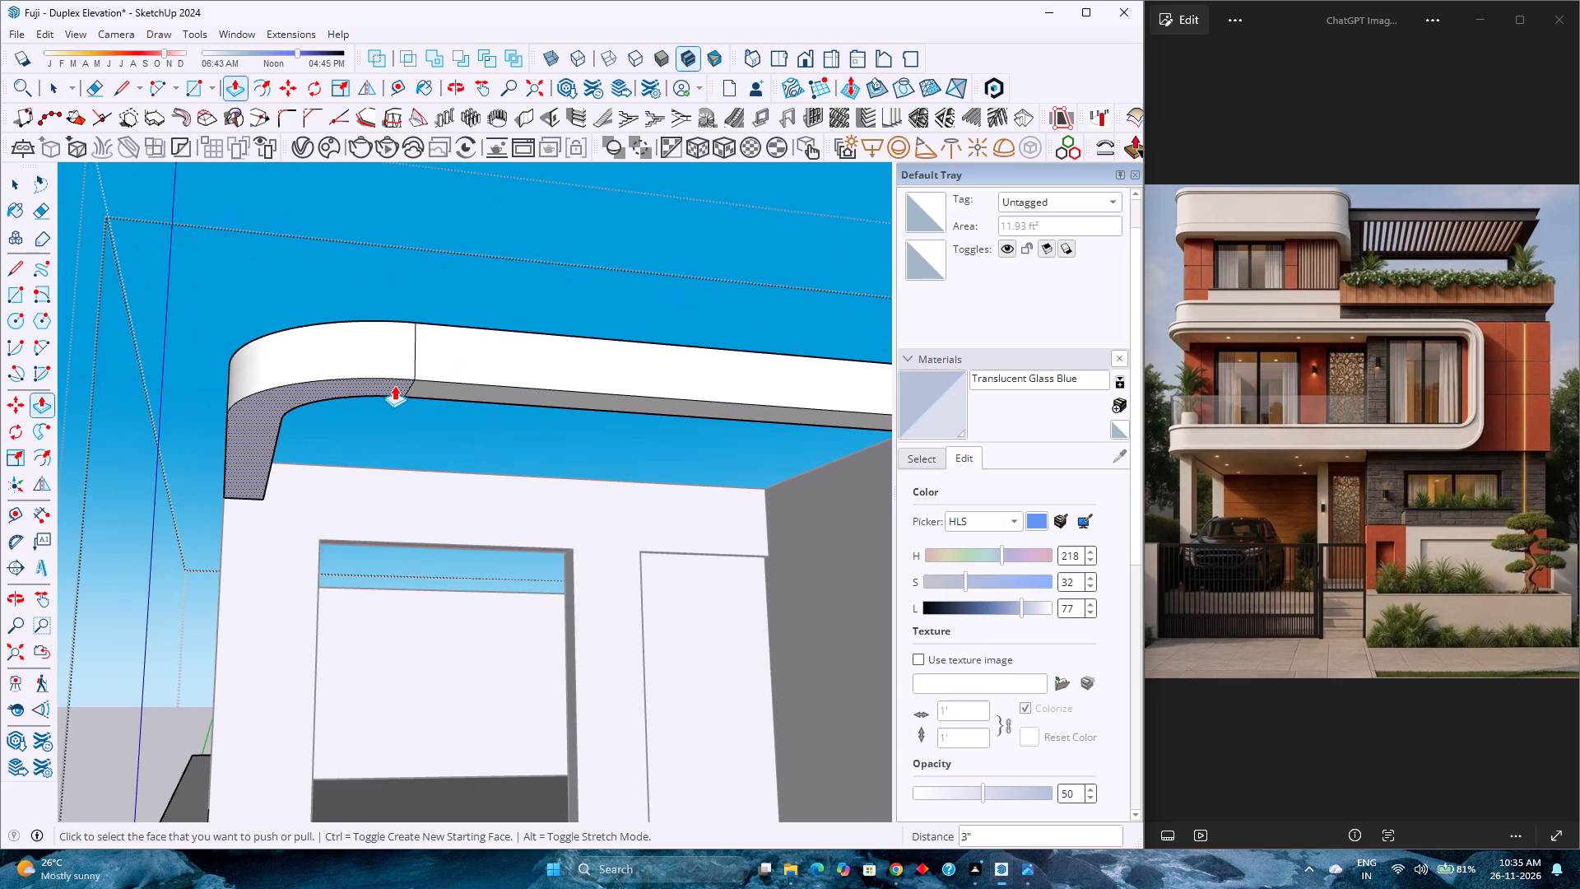
{"action": "key", "text": "e"}
{"action": "scroll", "coordinate": [410, 386], "scroll_direction": "up", "scroll_amount": 8}
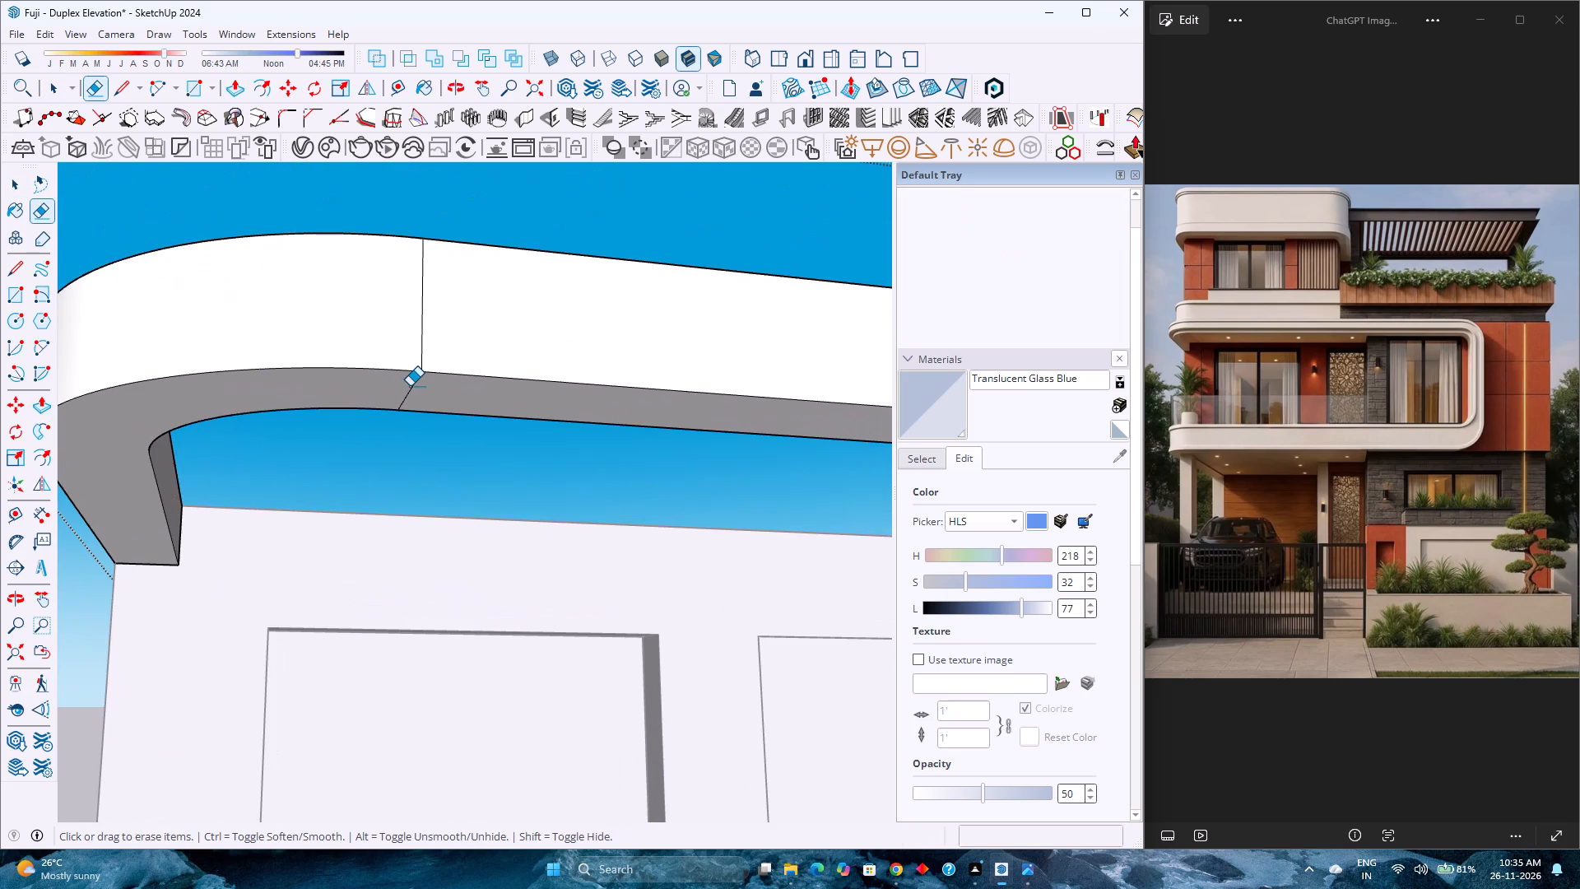
{"action": "left_click", "coordinate": [410, 386]}
Examine the overall front of the house model, comparing the first-floor frame with the reference image.
{"action": "scroll", "coordinate": [365, 434], "scroll_direction": "down", "scroll_amount": 5}
{"action": "key", "text": "space"}
{"action": "scroll", "coordinate": [372, 428], "scroll_direction": "down", "scroll_amount": 11}
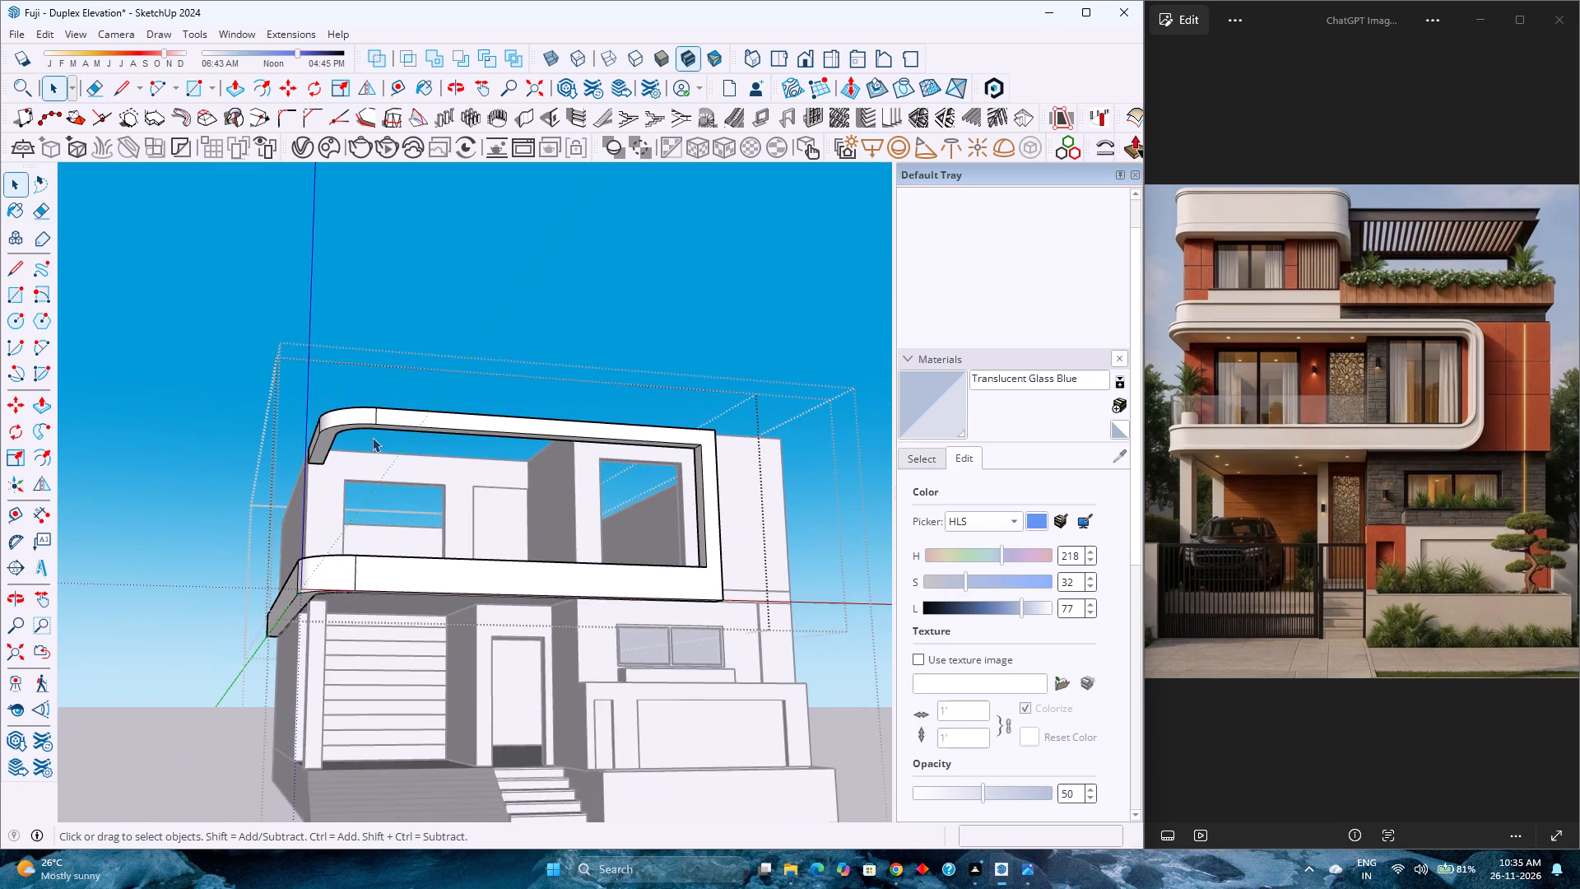
{"action": "middle_click_drag", "start_coordinate": [379, 449], "coordinate": [487, 562]}
{"action": "middle_click", "coordinate": [490, 562]}
{"action": "scroll", "coordinate": [495, 537], "scroll_direction": "down", "scroll_amount": 8}
{"action": "left_click", "coordinate": [328, 691]}
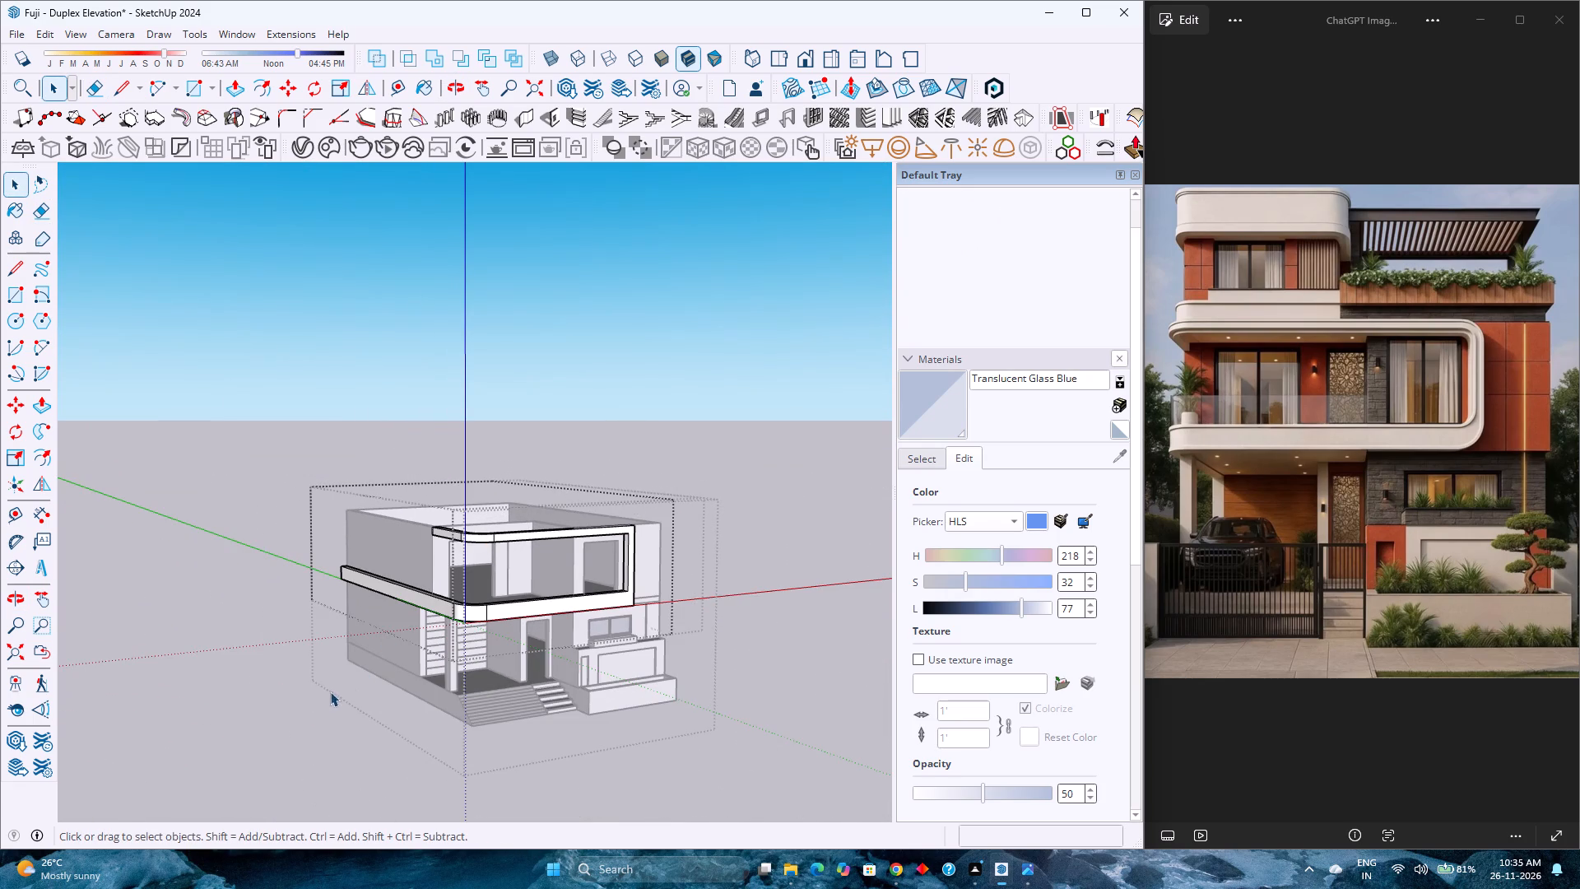
{"action": "middle_click_drag", "start_coordinate": [527, 621], "coordinate": [434, 619]}
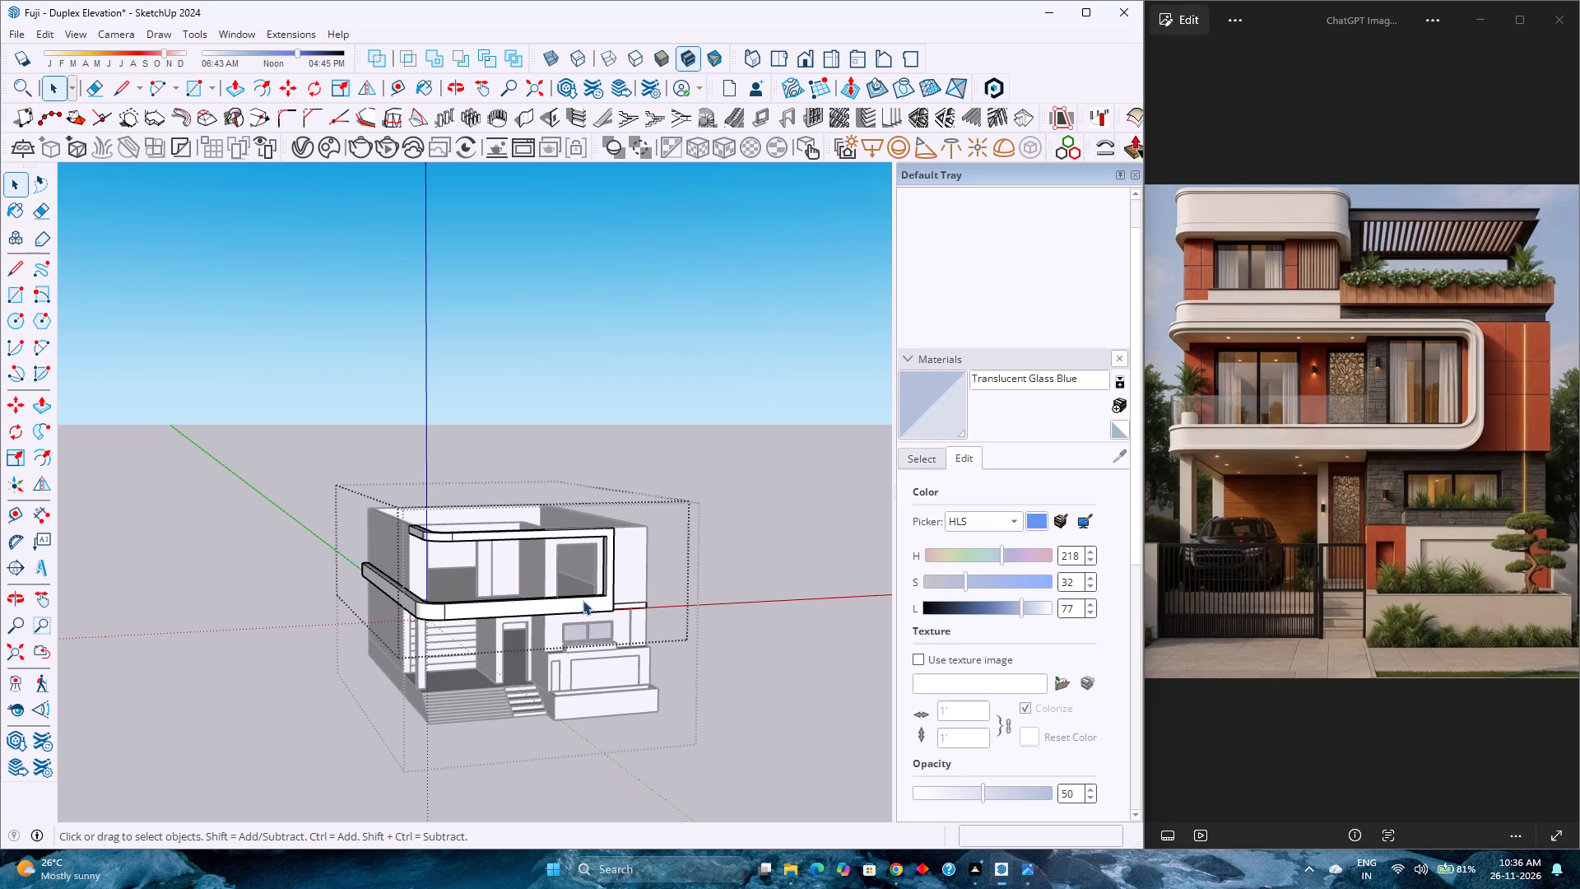
{"action": "scroll", "coordinate": [588, 604], "scroll_direction": "up", "scroll_amount": 4}
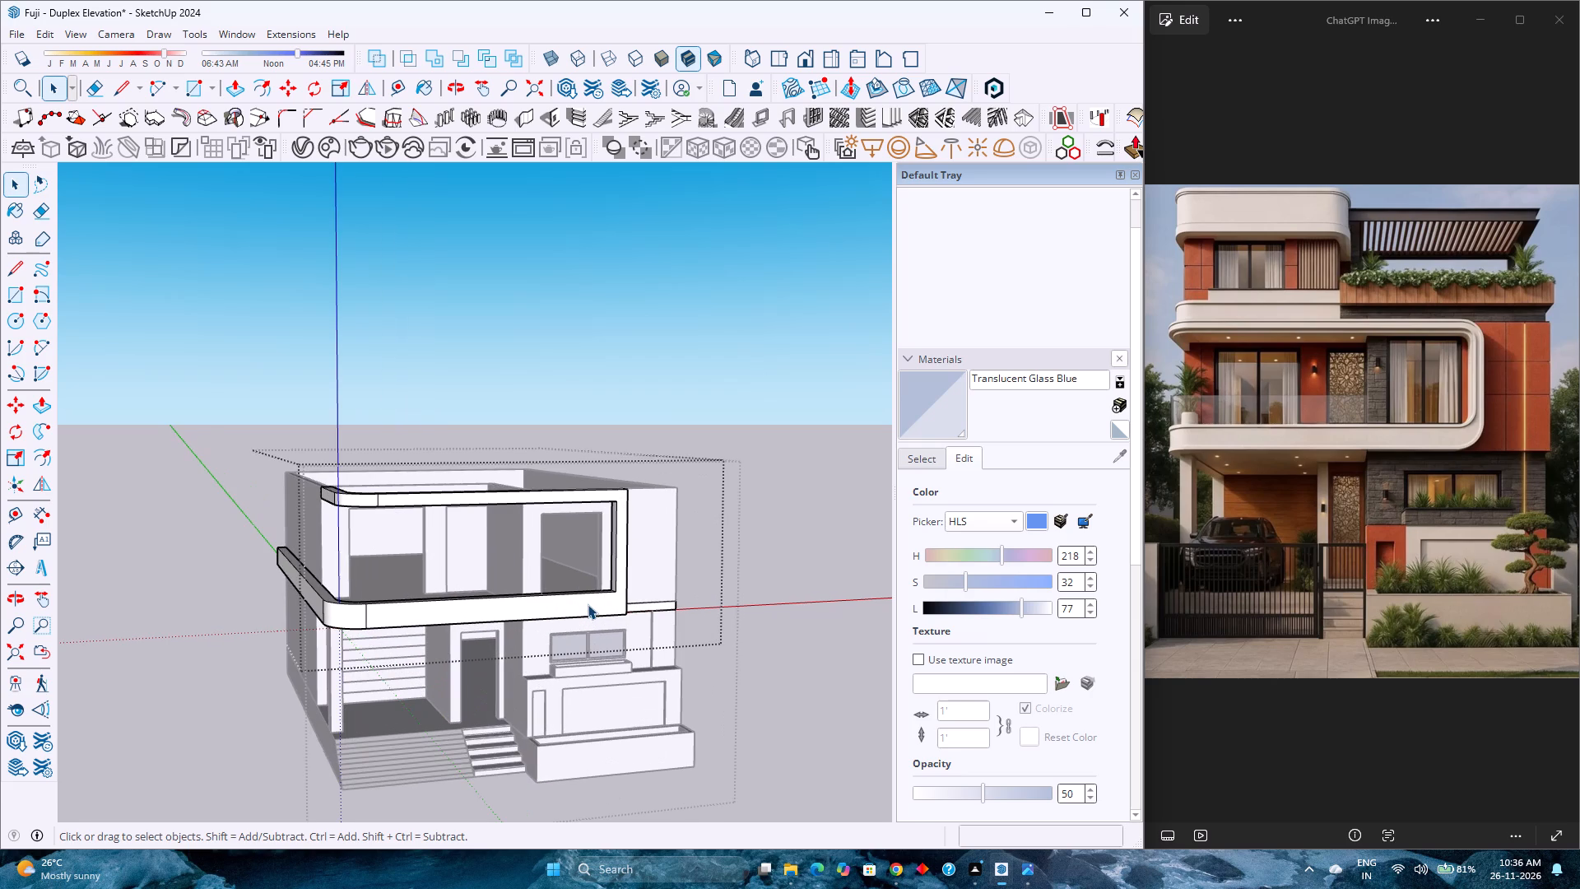
{"action": "scroll", "coordinate": [588, 604], "scroll_direction": "down", "scroll_amount": 3}
Place guides on the front frame 2' above its bottom edge and 2' in from its outer vertical edge.
{"action": "scroll", "coordinate": [588, 606], "scroll_direction": "up", "scroll_amount": 11}
{"action": "middle_click_drag", "start_coordinate": [651, 608], "coordinate": [620, 612]}
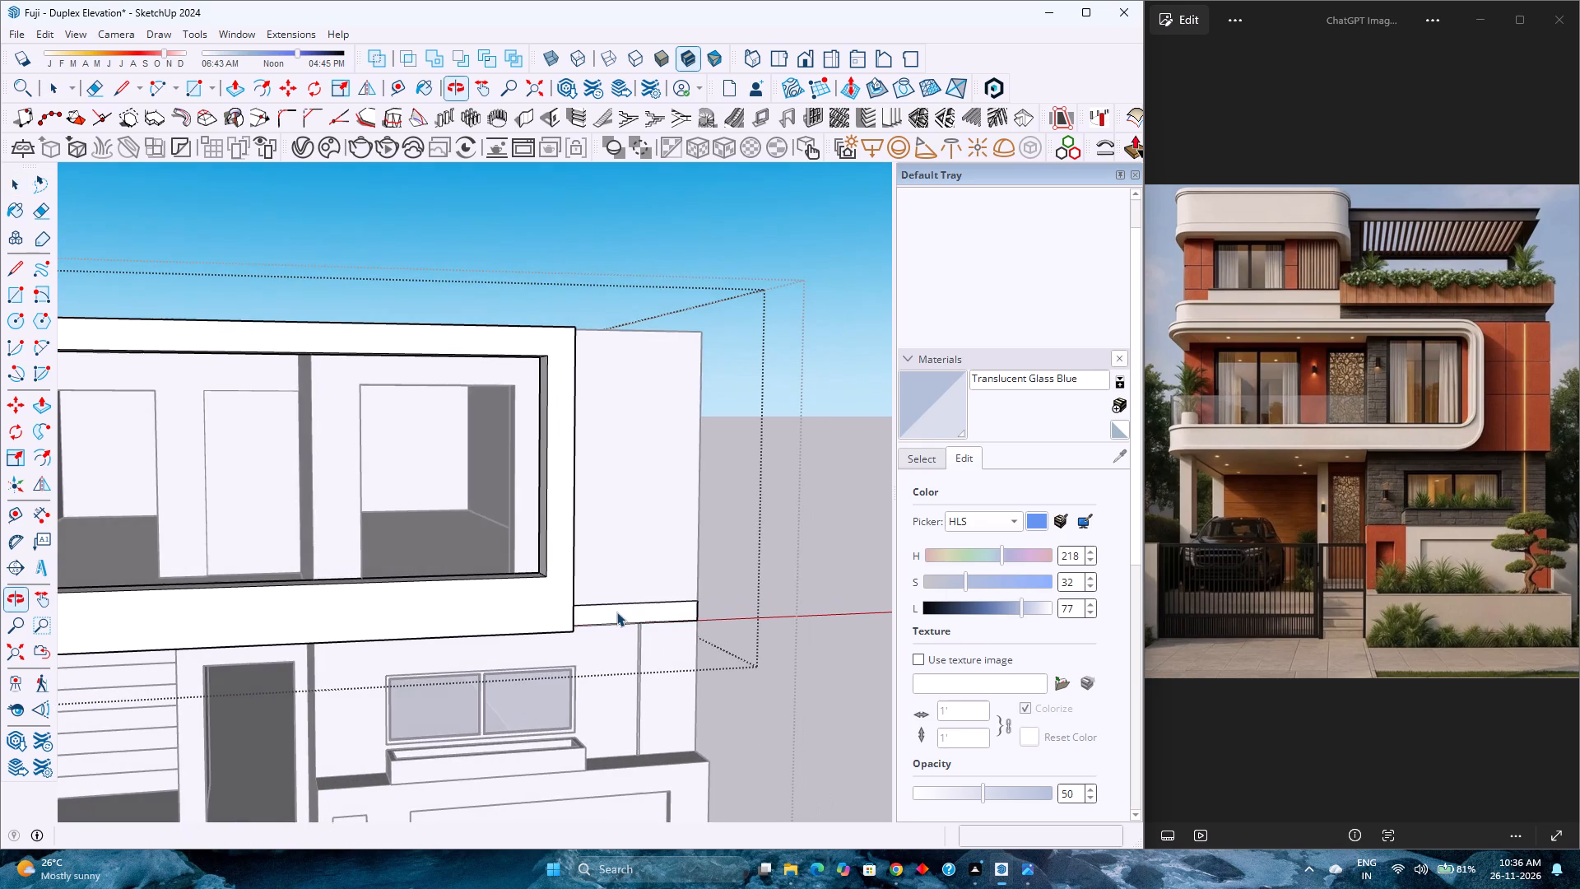
{"action": "middle_click_drag", "start_coordinate": [597, 611], "coordinate": [463, 610]}
{"action": "scroll", "coordinate": [462, 604], "scroll_direction": "down", "scroll_amount": 4}
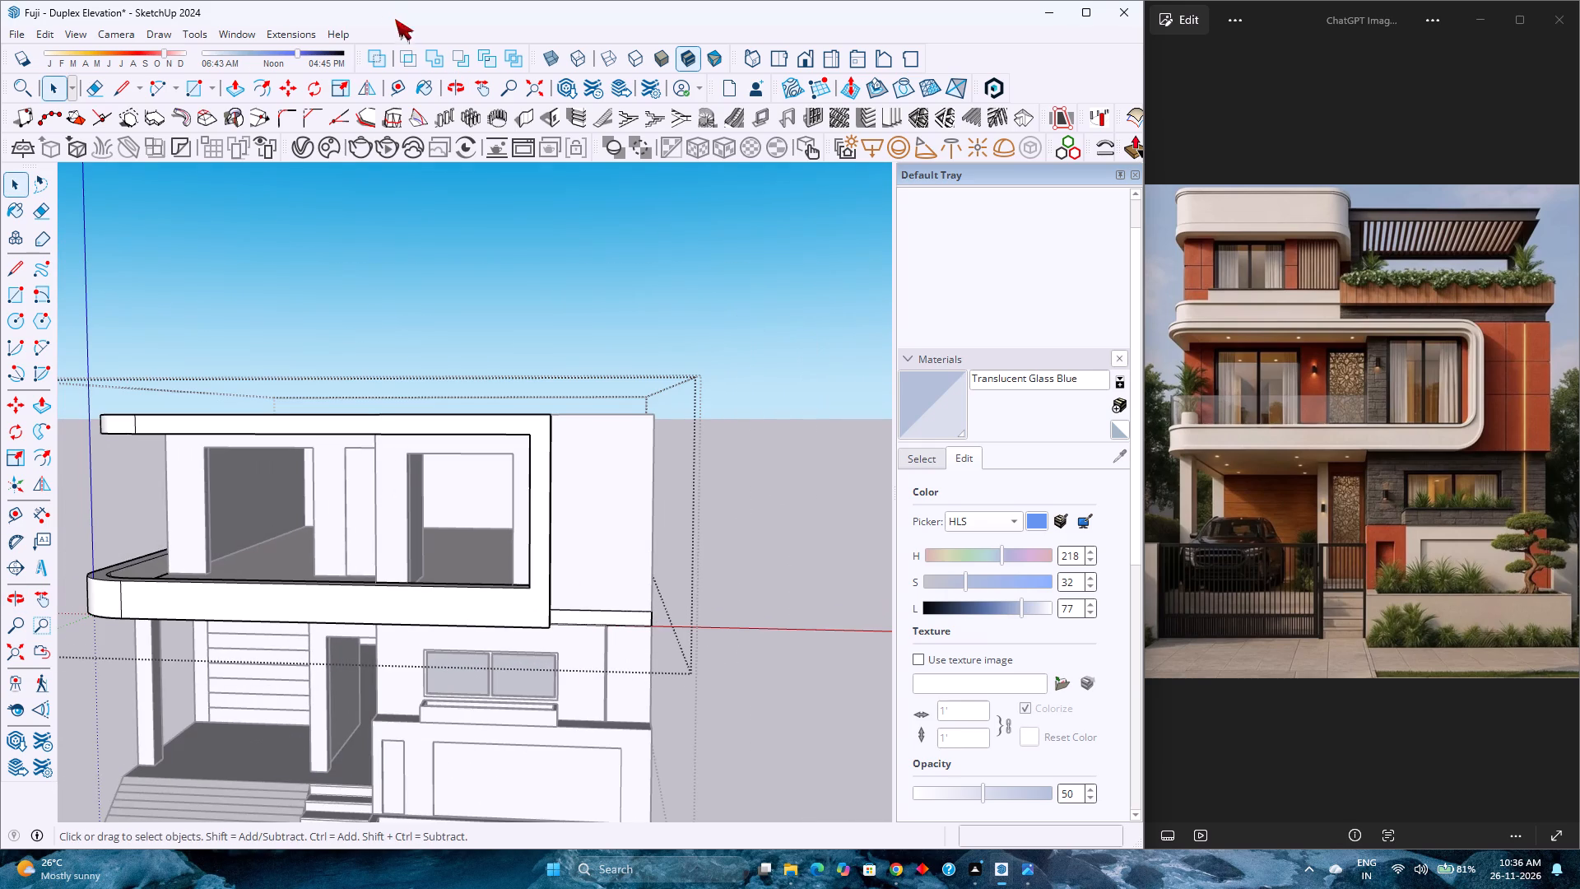
{"action": "left_click", "coordinate": [397, 81]}
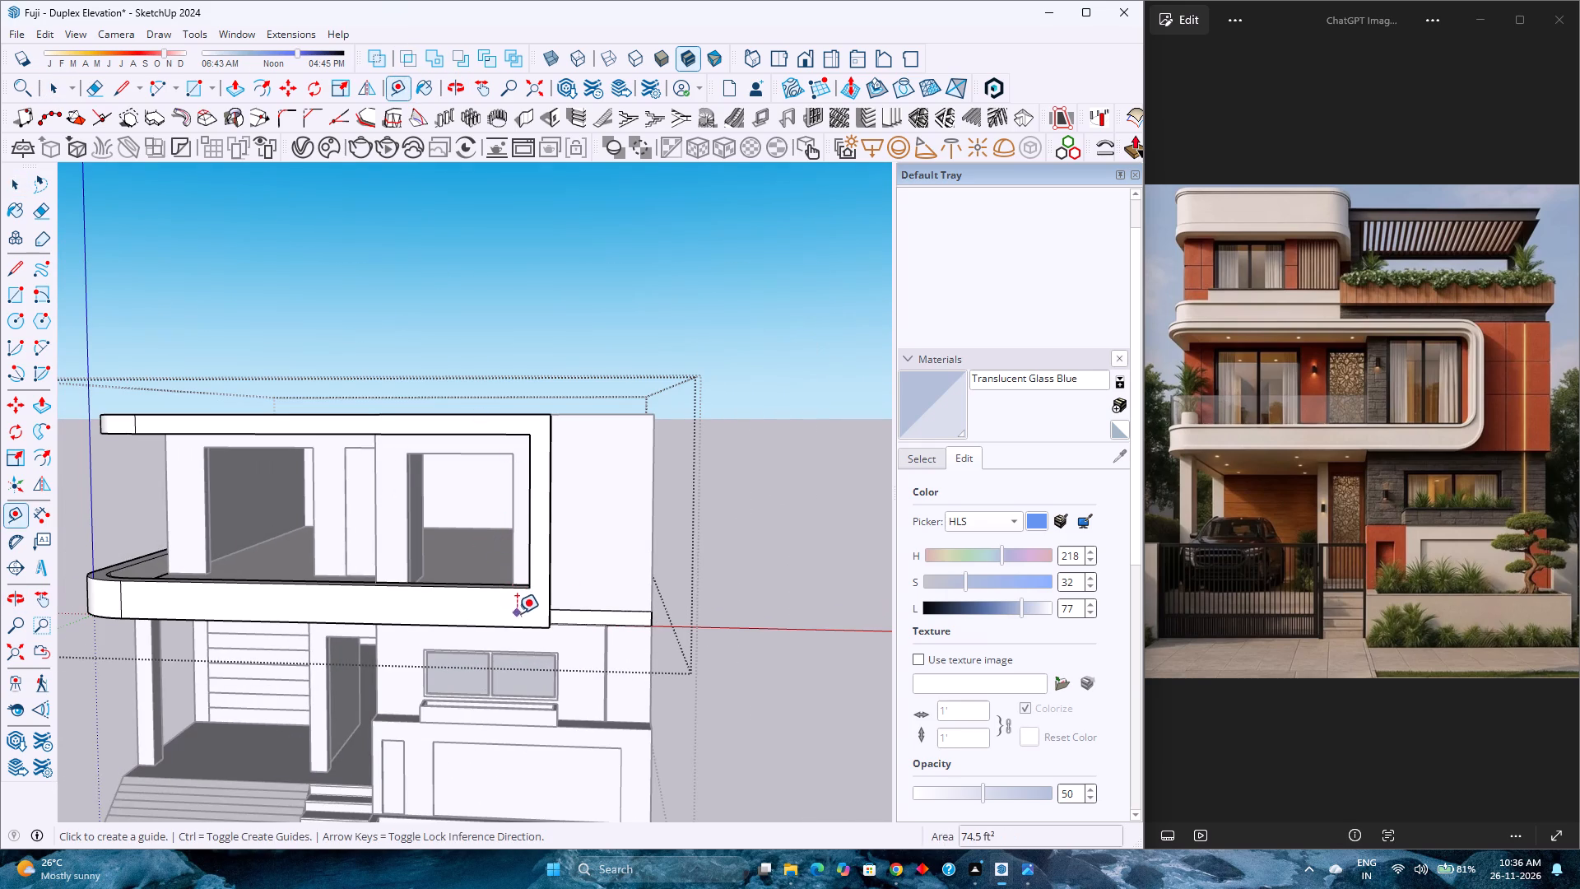
{"action": "scroll", "coordinate": [512, 645], "scroll_direction": "up", "scroll_amount": 4}
{"action": "left_click", "coordinate": [532, 616]}
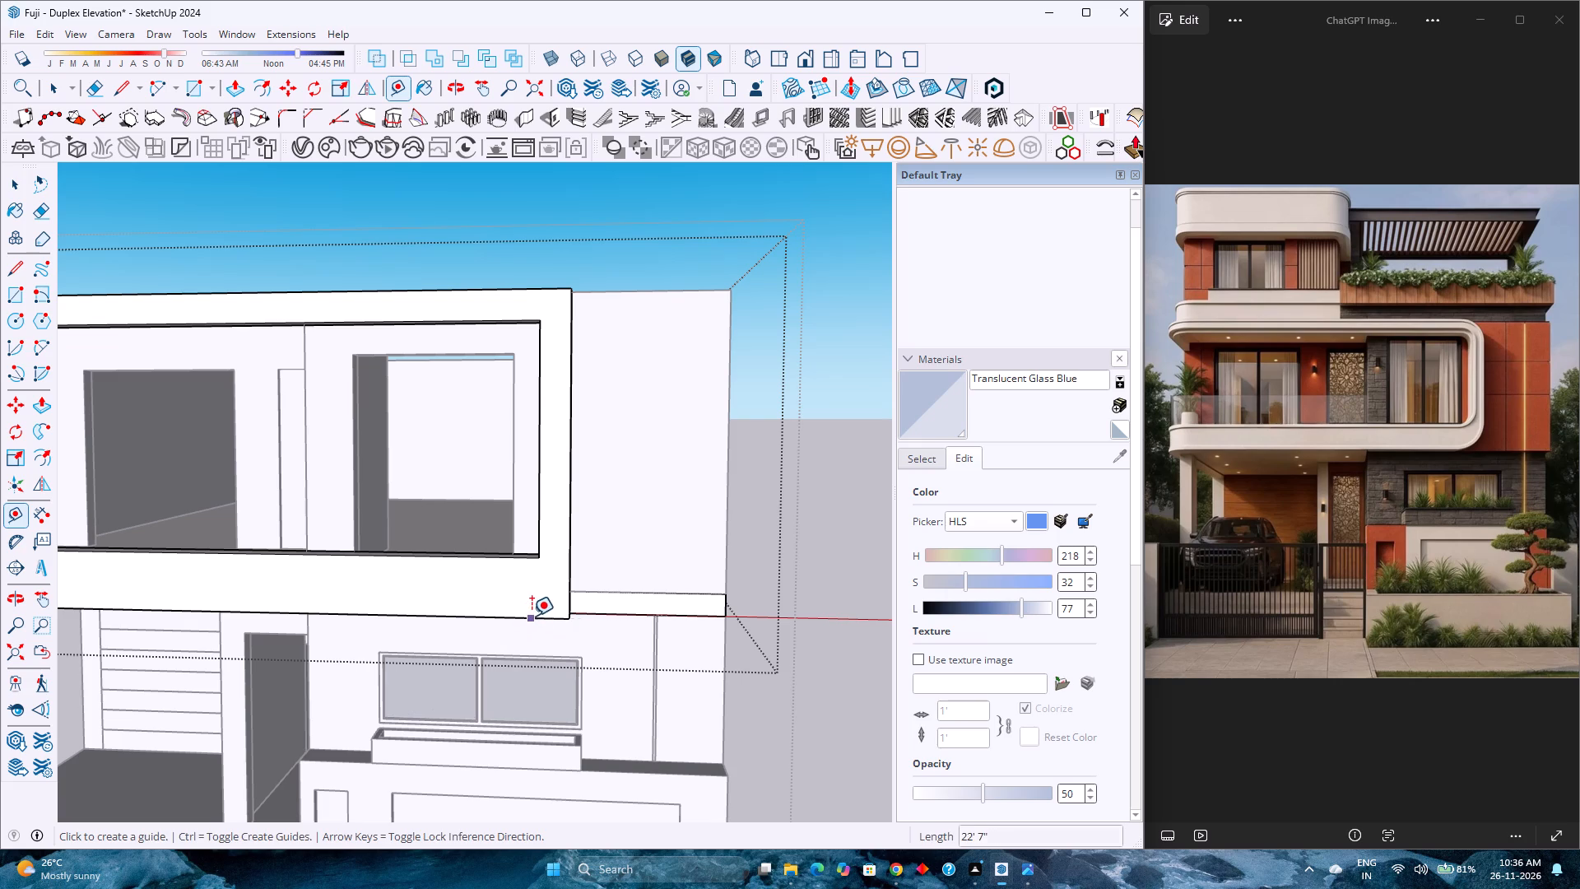
{"action": "left_click", "coordinate": [539, 557]}
{"action": "left_click", "coordinate": [568, 590]}
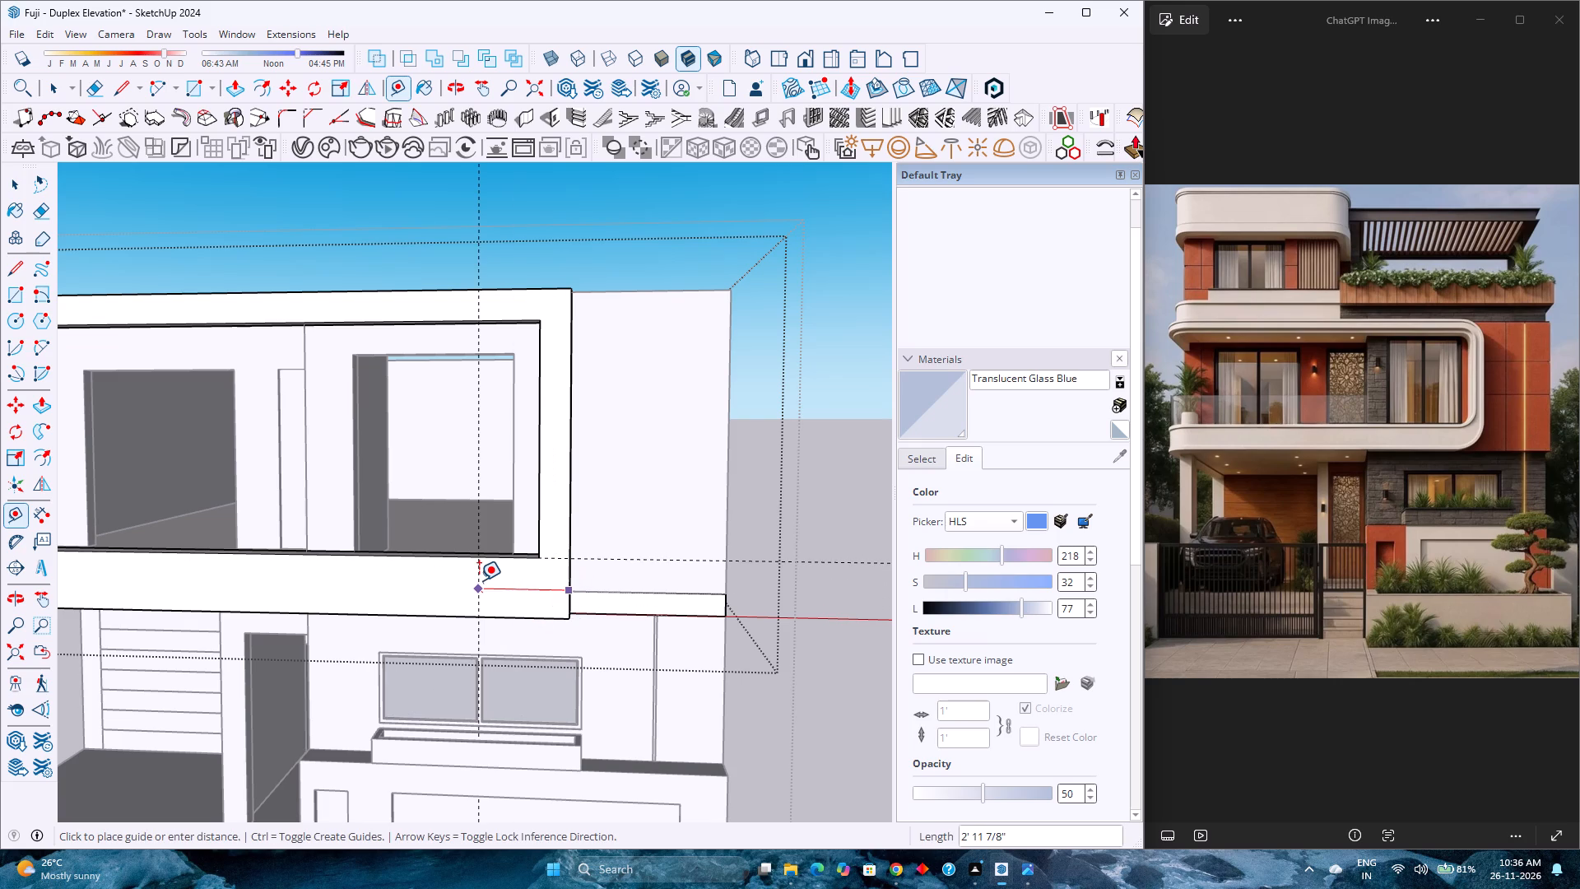
{"action": "type", "text": "2'"}
{"action": "key", "text": "Return"}
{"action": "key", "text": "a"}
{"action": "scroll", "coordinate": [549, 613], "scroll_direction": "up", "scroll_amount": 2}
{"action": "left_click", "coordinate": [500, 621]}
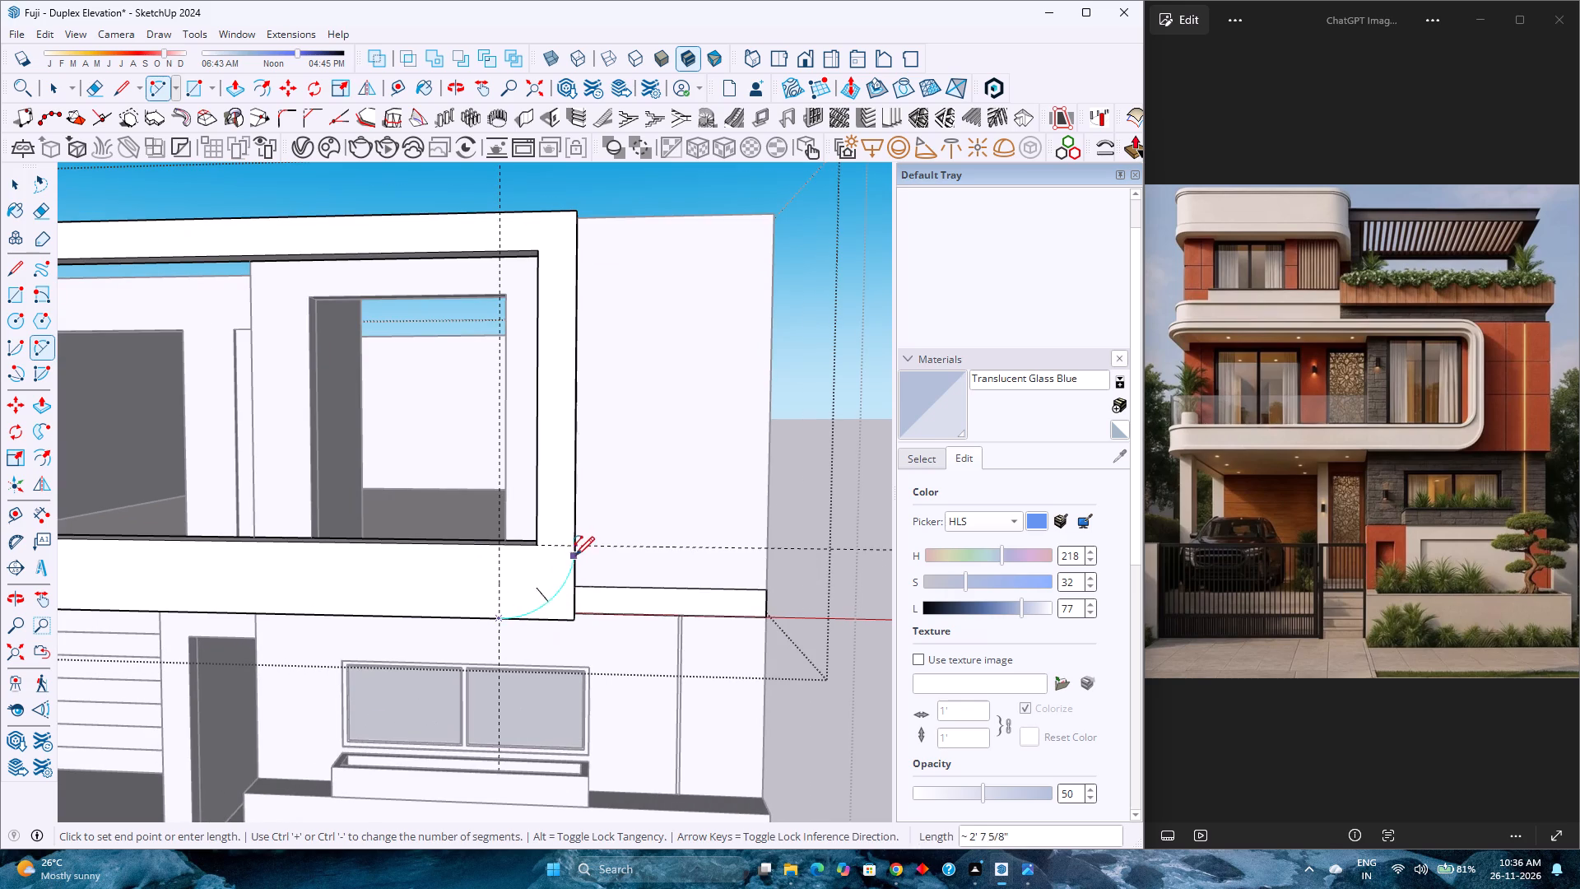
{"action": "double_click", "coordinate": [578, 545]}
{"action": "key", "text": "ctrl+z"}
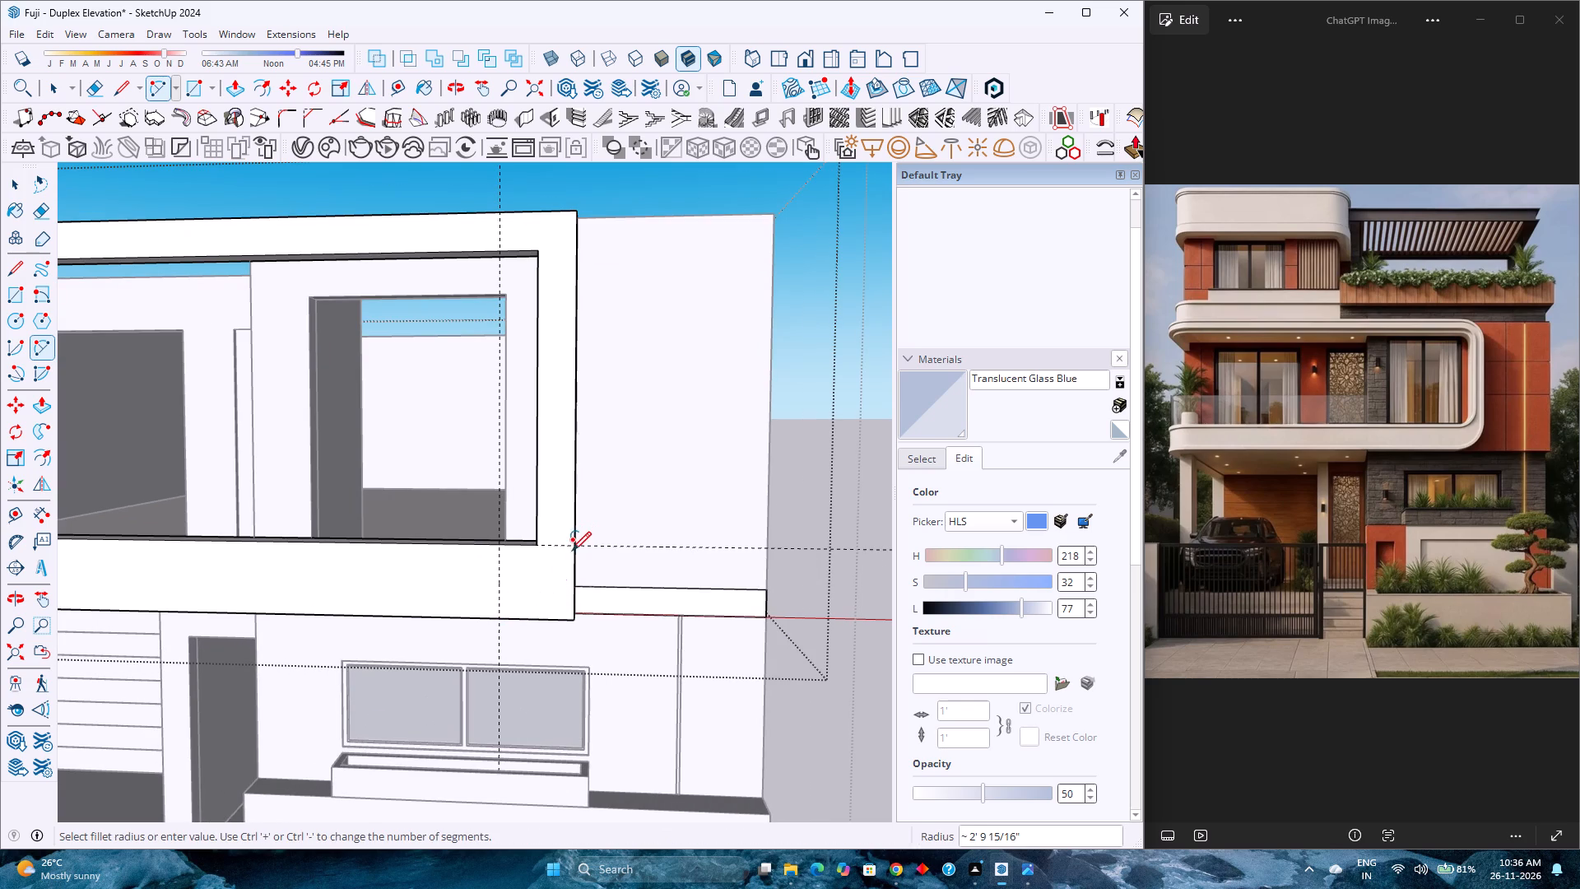
Inside the front frame group, draw a 2' radius, 150-segment arc across its lower outer corner, between the guide intersections.
{"action": "key", "text": "space"}
{"action": "double_click", "coordinate": [560, 569]}
{"action": "scroll", "coordinate": [560, 569], "scroll_direction": "up", "scroll_amount": 2}
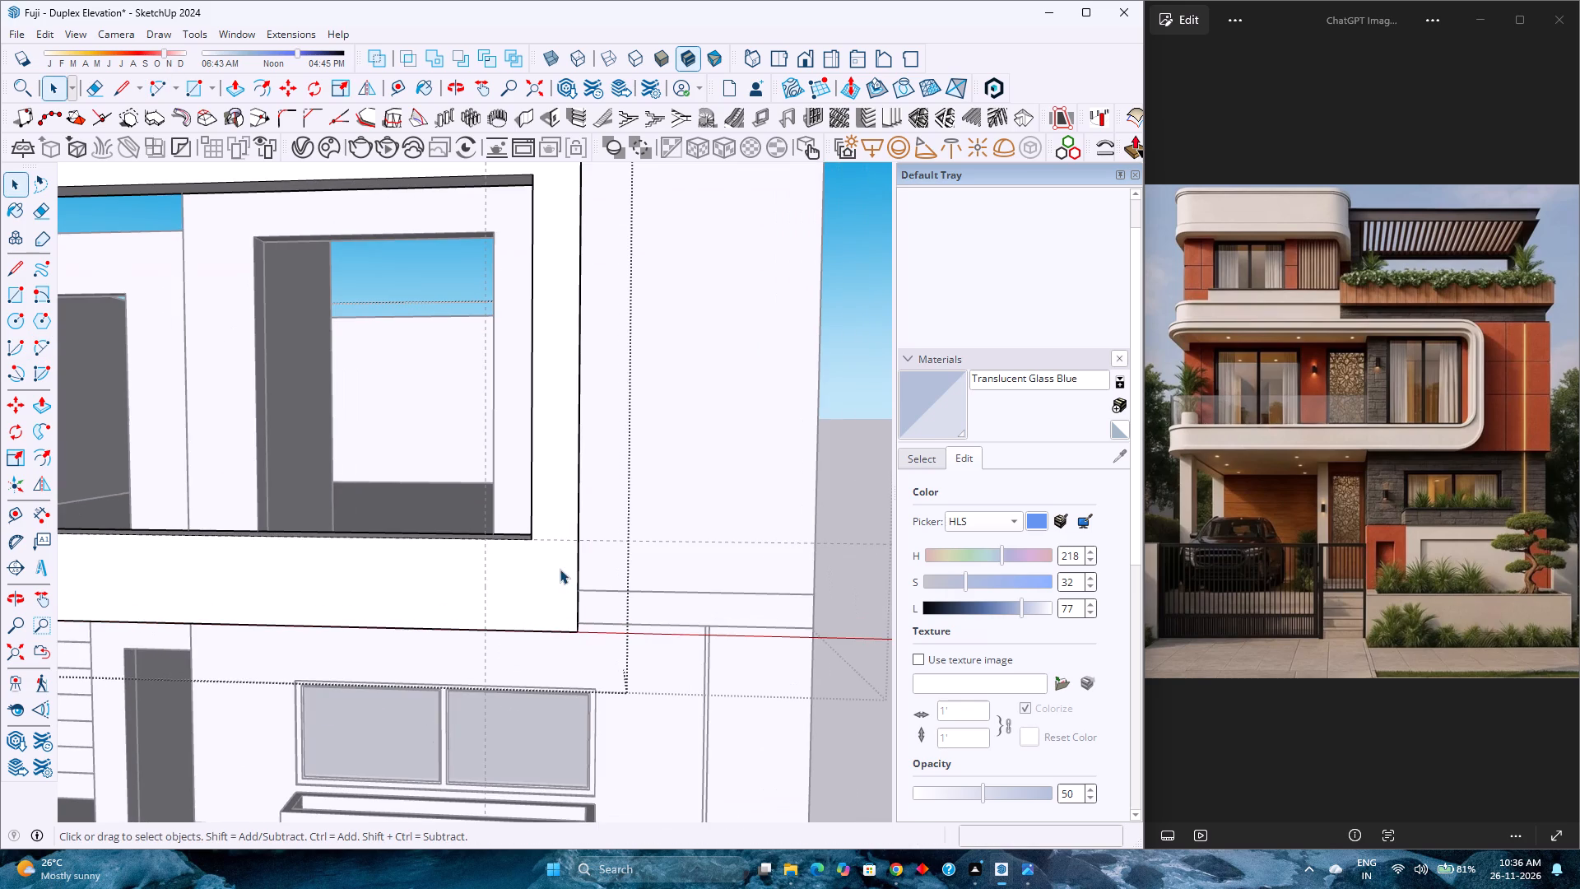
{"action": "key", "text": "a"}
{"action": "left_click", "coordinate": [490, 629]}
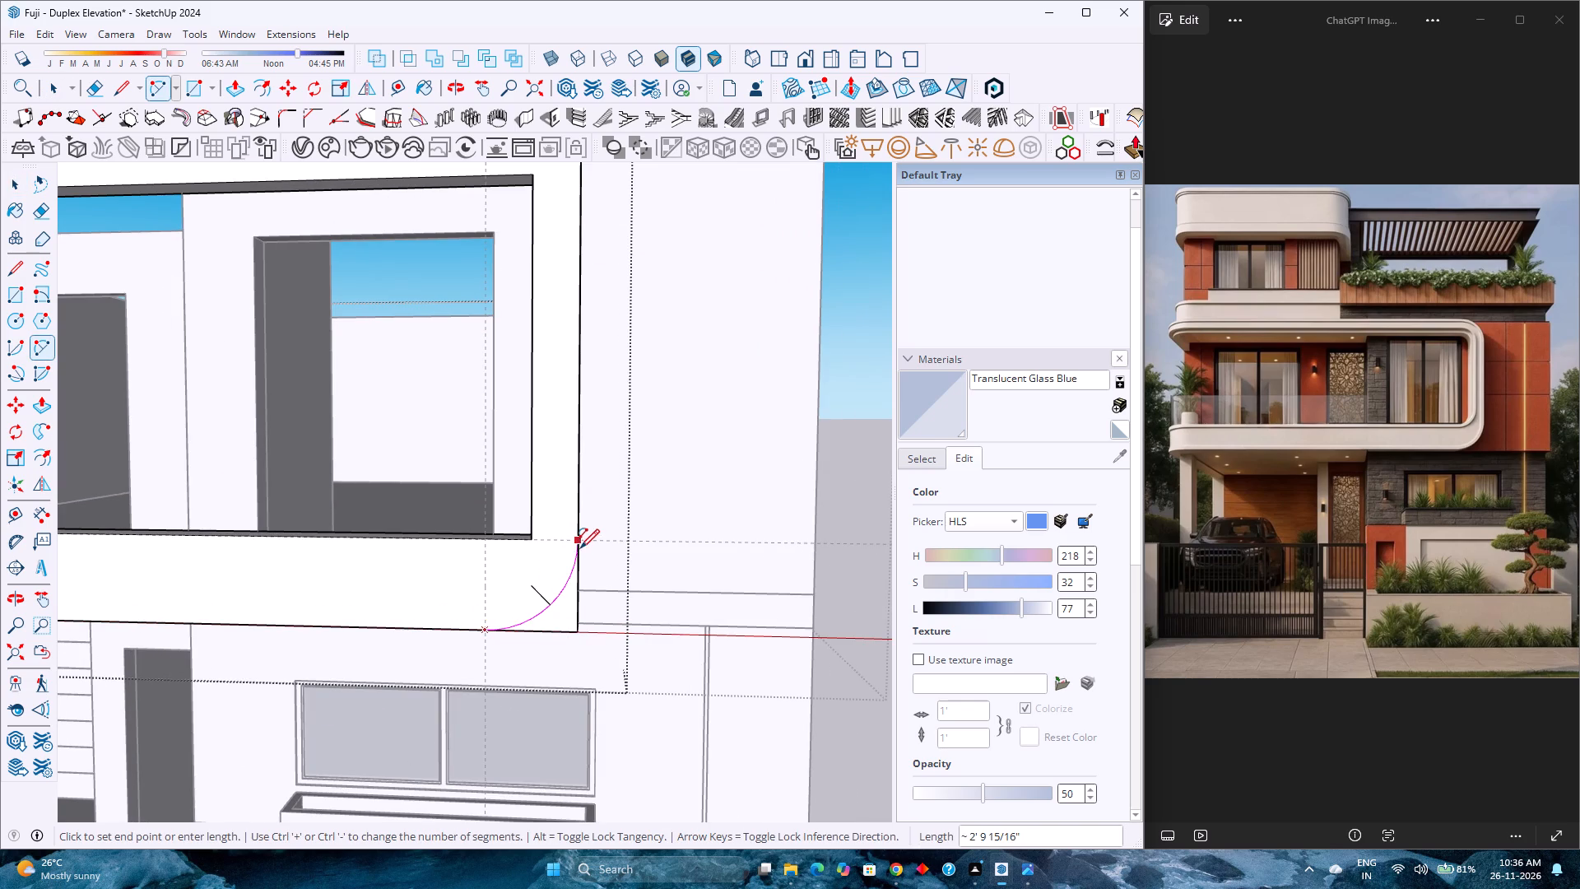
{"action": "double_click", "coordinate": [581, 543]}
{"action": "key", "text": "space"}
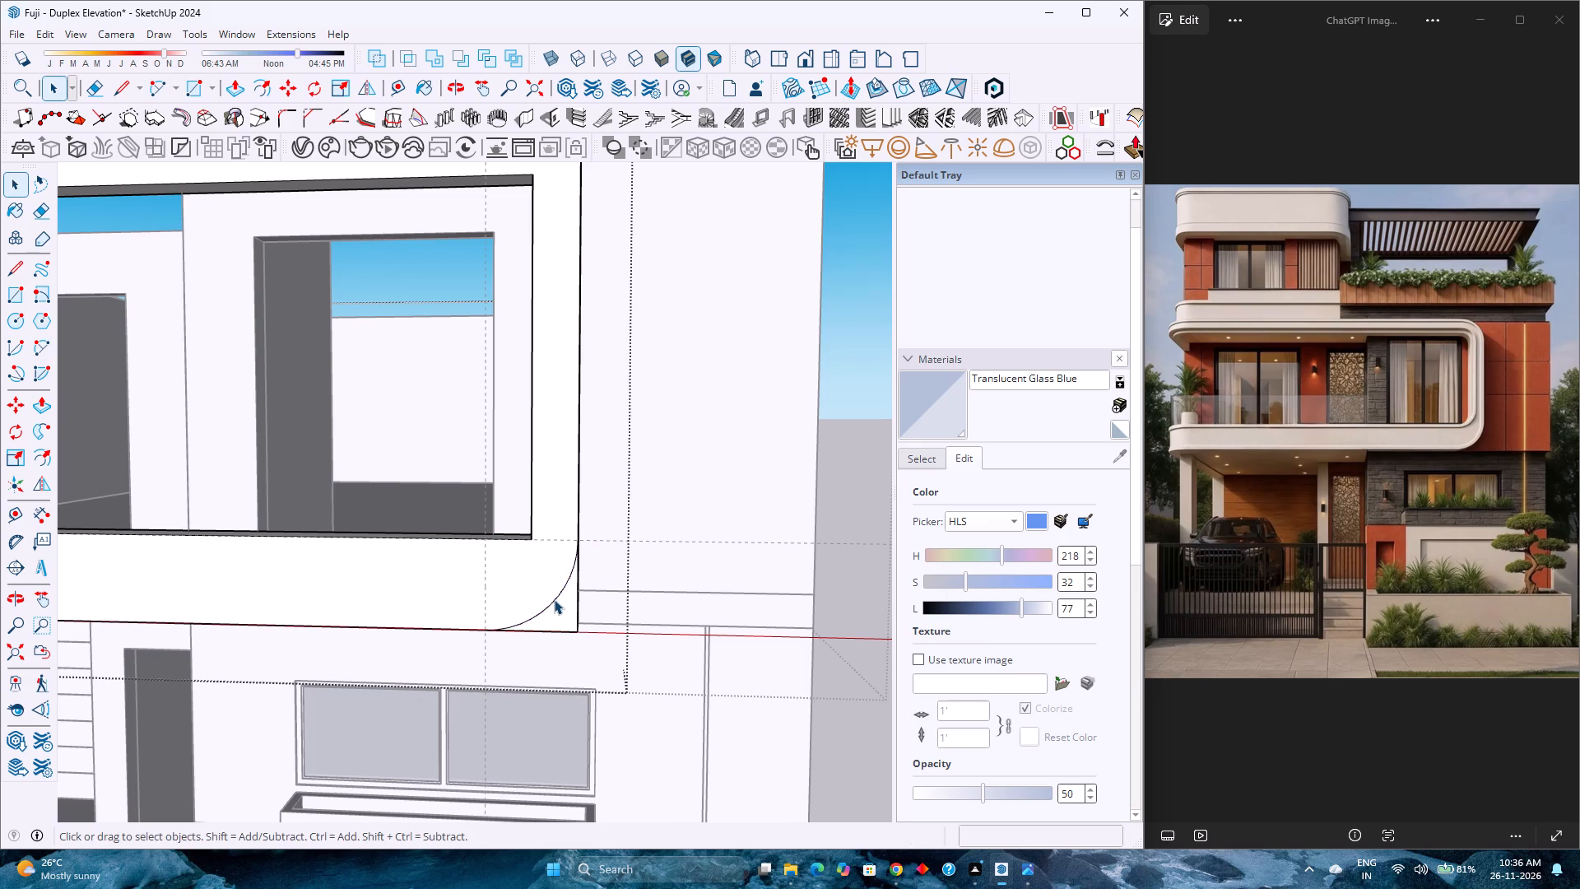
{"action": "left_click", "coordinate": [554, 599]}
{"action": "left_click", "coordinate": [1054, 252]}
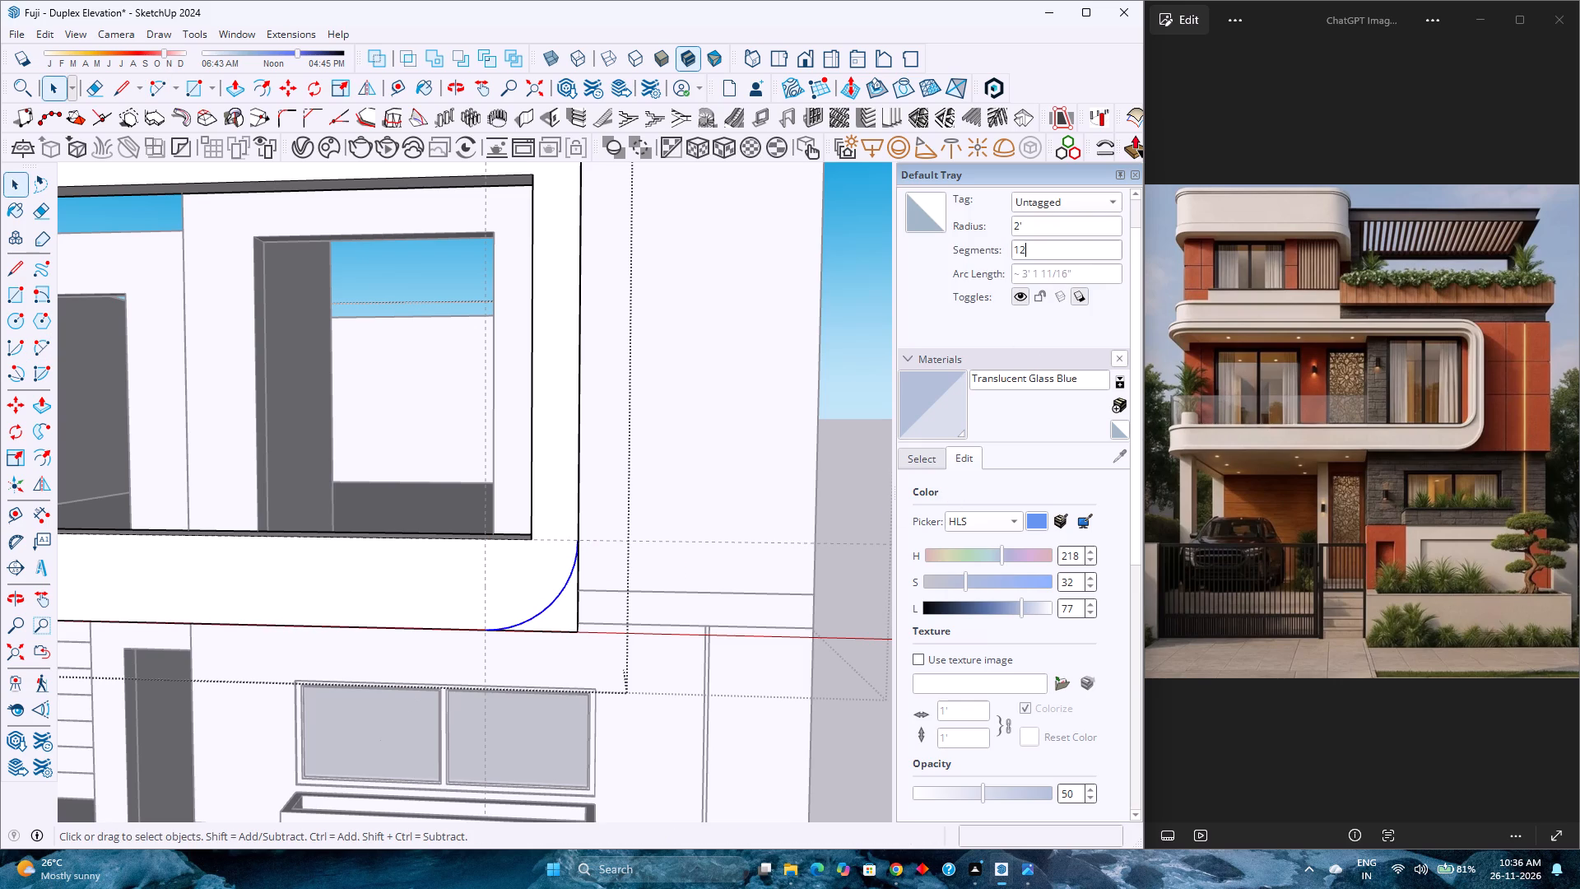
{"action": "key", "text": "BackSpace"}
{"action": "type", "text": "50"}
{"action": "key", "text": "Return"}
Push/Pull the waste piece outside the lower corner arc back 1' to cut it away.
{"action": "left_click", "coordinate": [548, 616]}
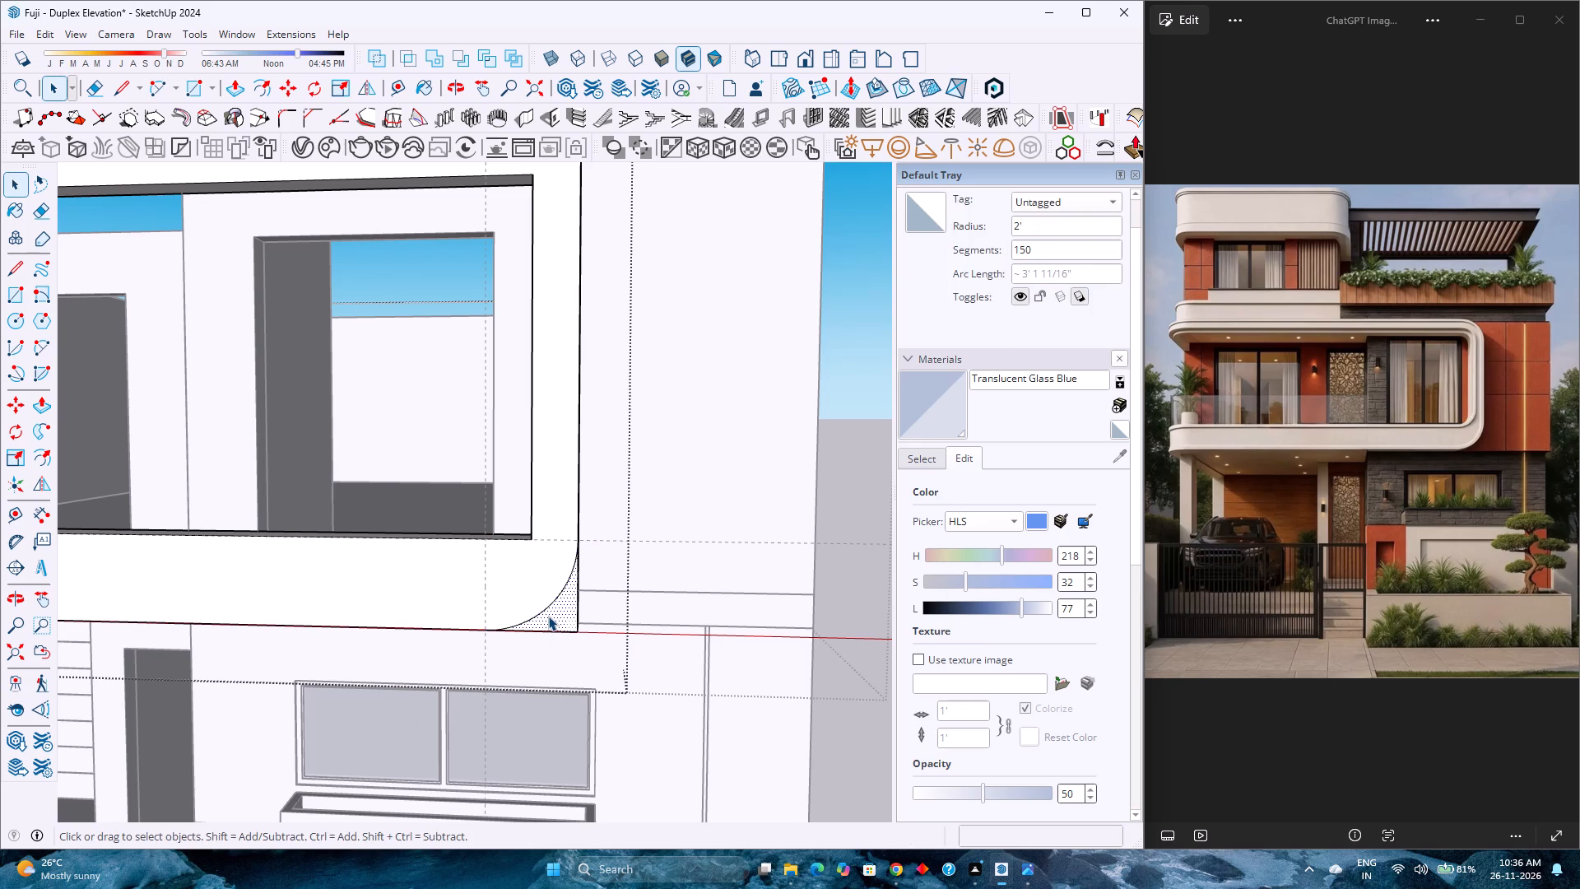
{"action": "key", "text": "p"}
{"action": "left_click", "coordinate": [564, 614]}
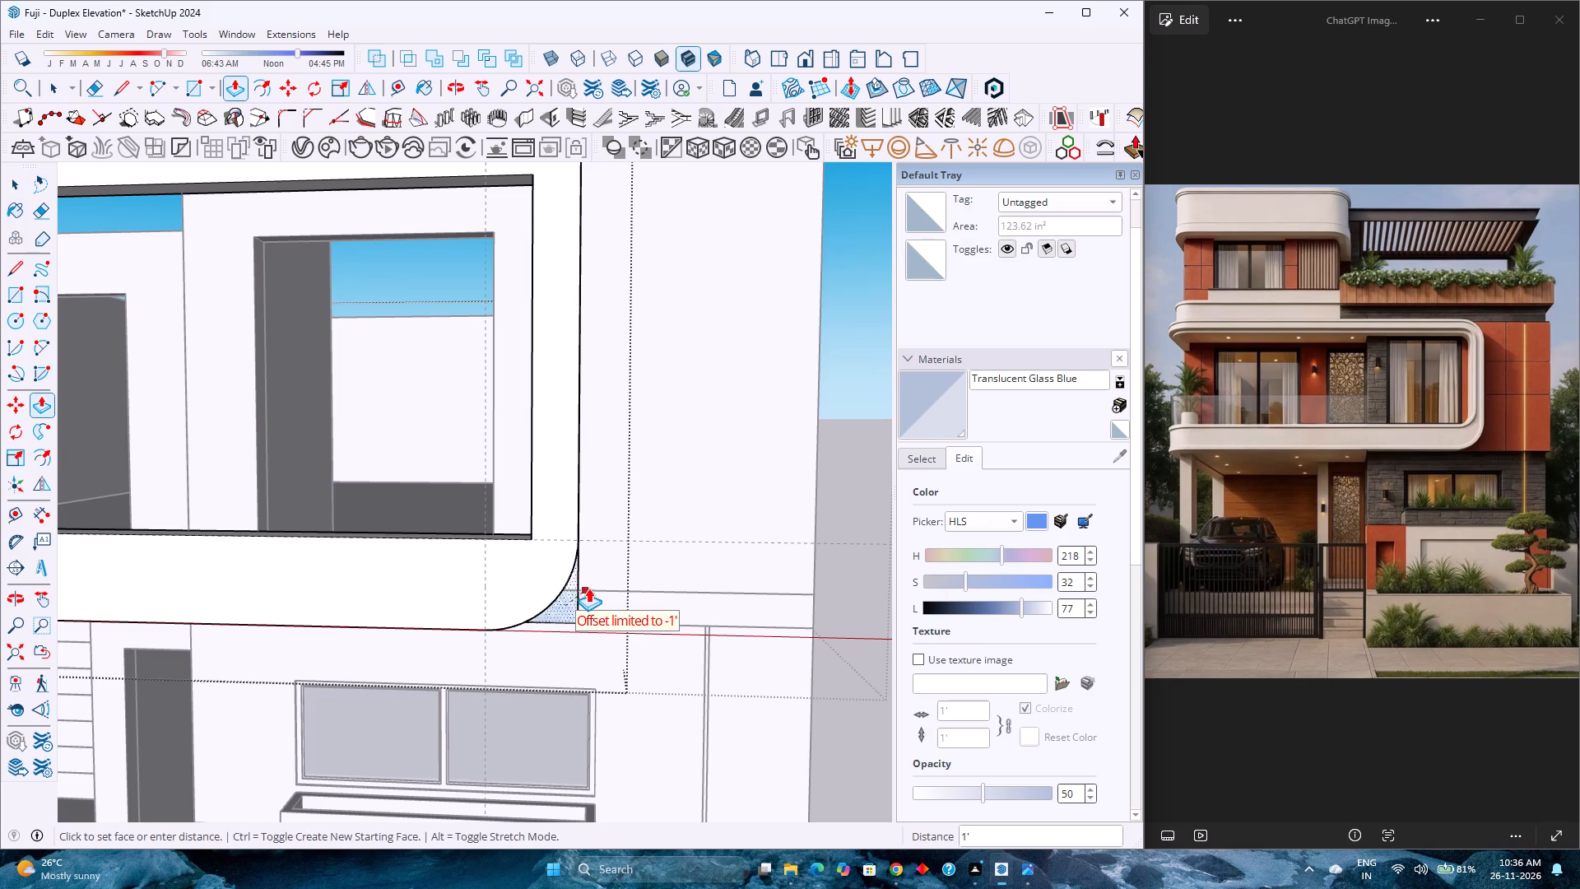
{"action": "left_click", "coordinate": [603, 569]}
{"action": "scroll", "coordinate": [545, 548], "scroll_direction": "down", "scroll_amount": 3}
{"action": "key", "text": "space"}
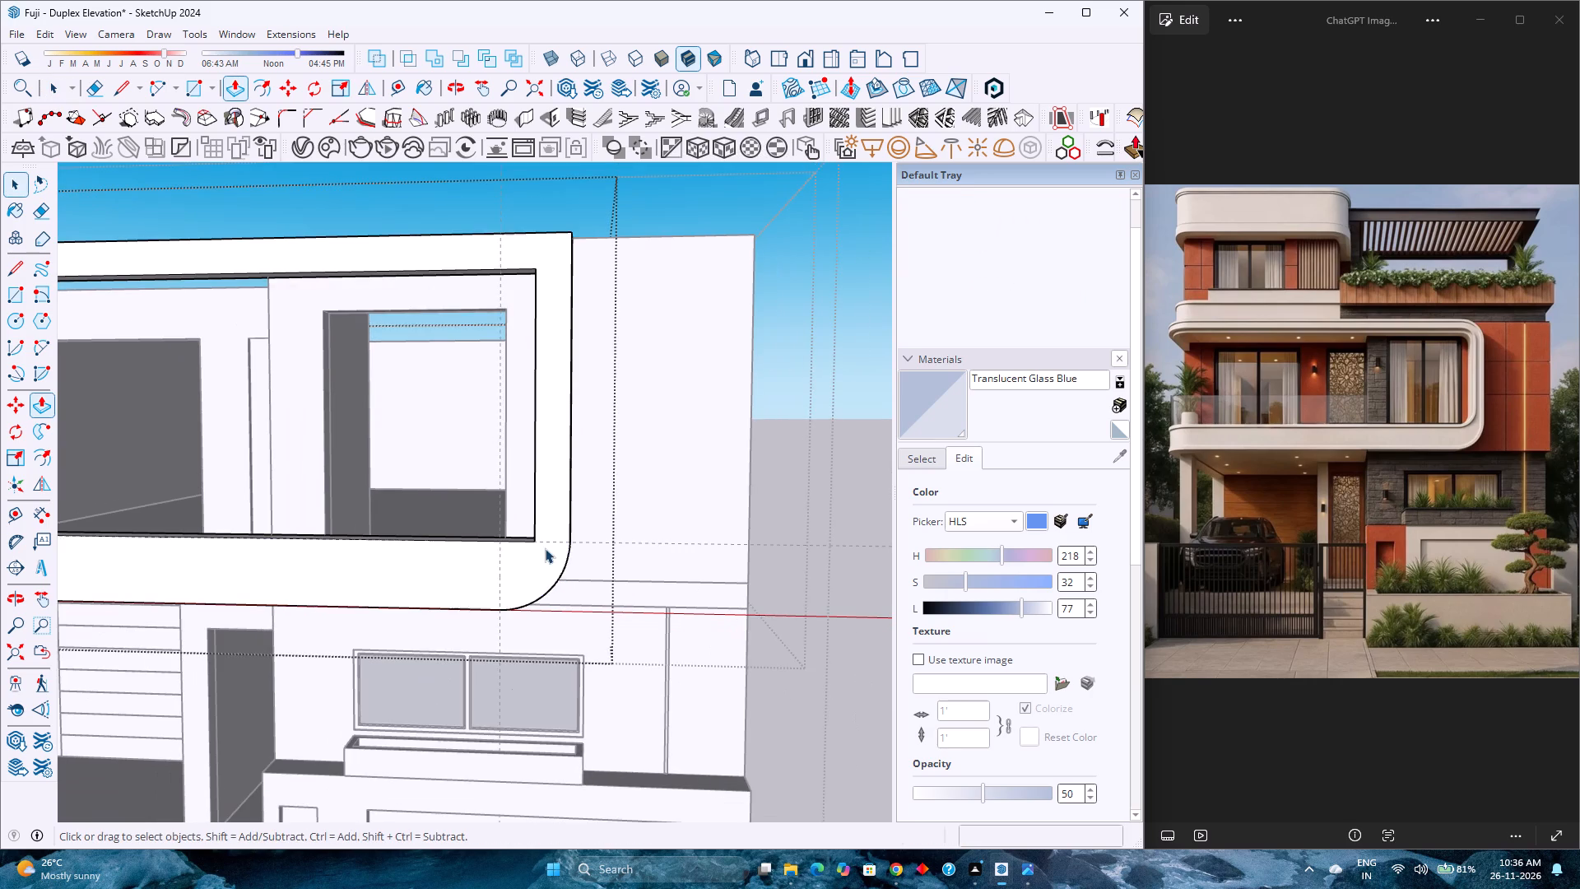
Place a horizontal guide 1' above the existing guide at the frame opening's lower edge.
{"action": "scroll", "coordinate": [560, 500], "scroll_direction": "up", "scroll_amount": 4}
{"action": "middle_click_drag", "start_coordinate": [551, 505], "coordinate": [532, 586], "text": "shift"}
{"action": "middle_click", "coordinate": [532, 586]}
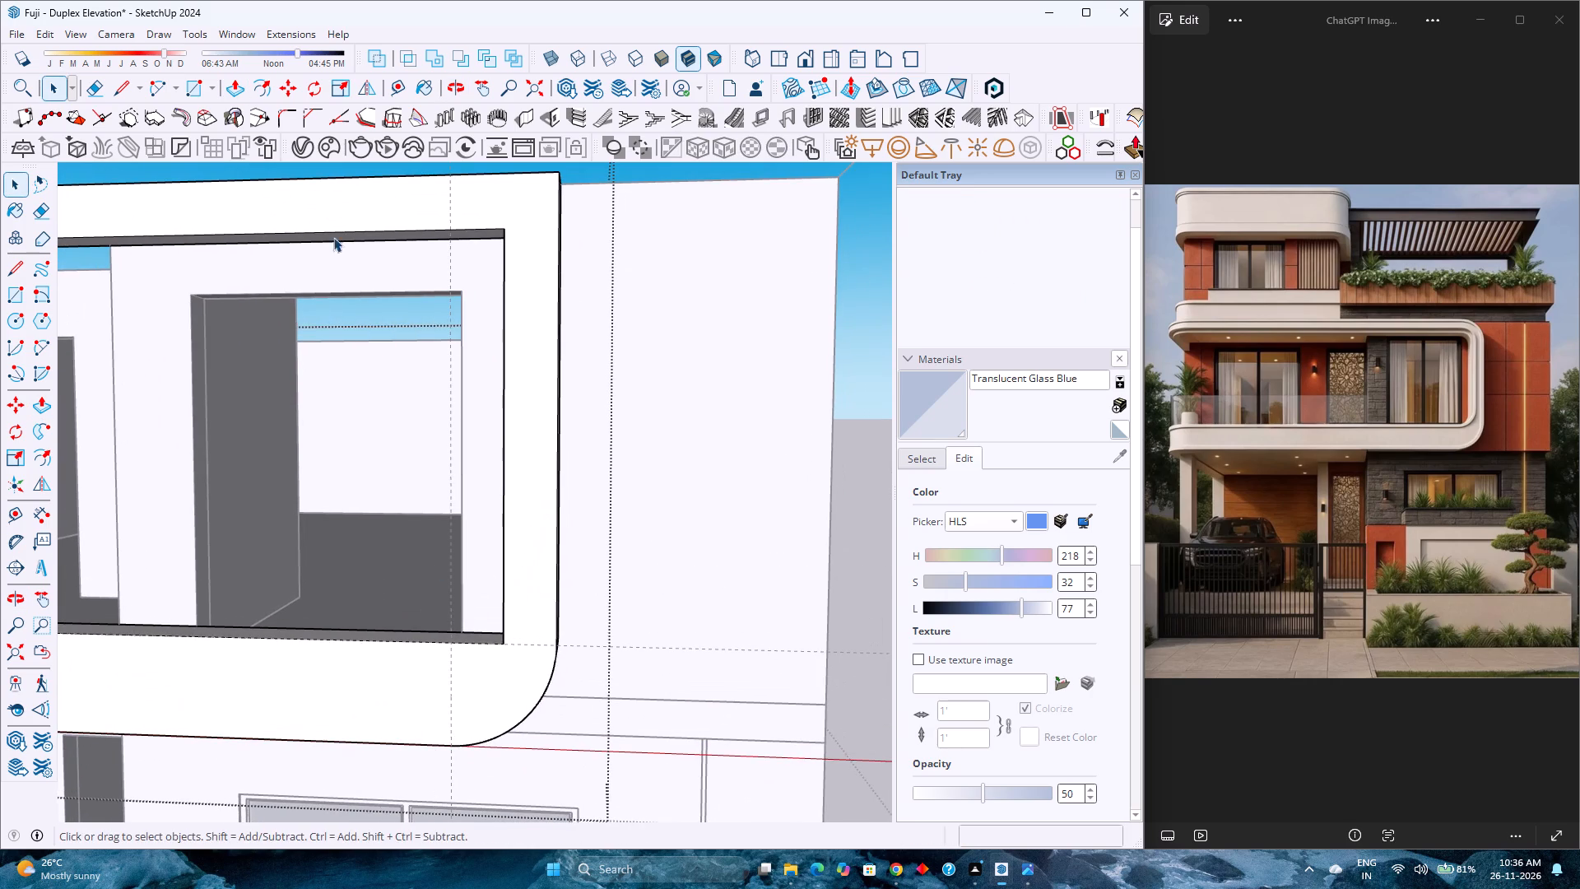
{"action": "left_click", "coordinate": [395, 86]}
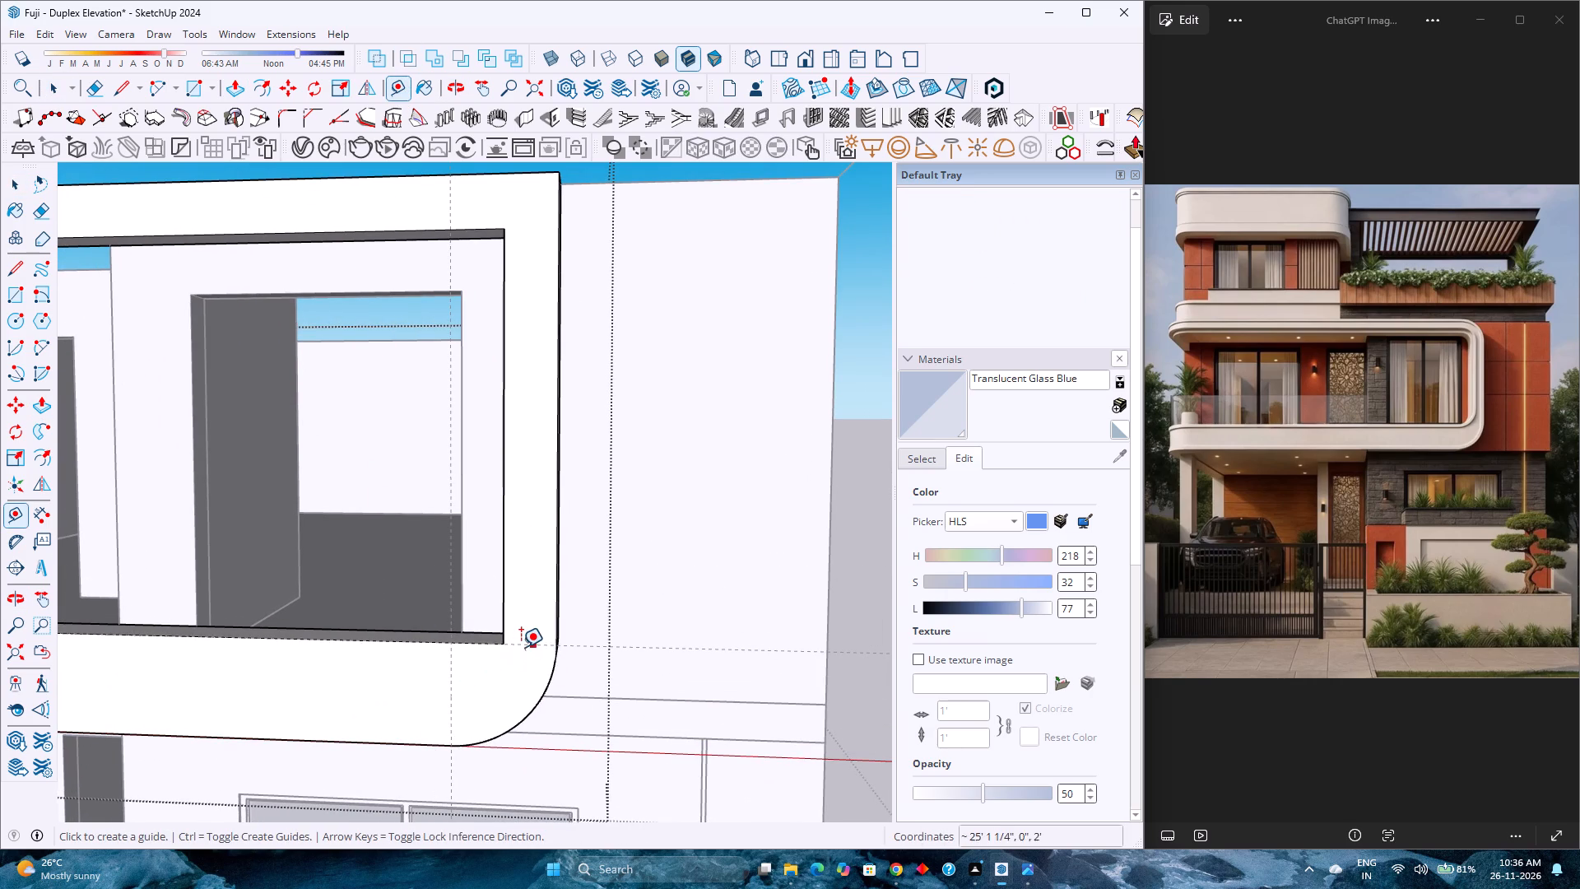
{"action": "left_click", "coordinate": [529, 645]}
{"action": "left_click", "coordinate": [530, 597]}
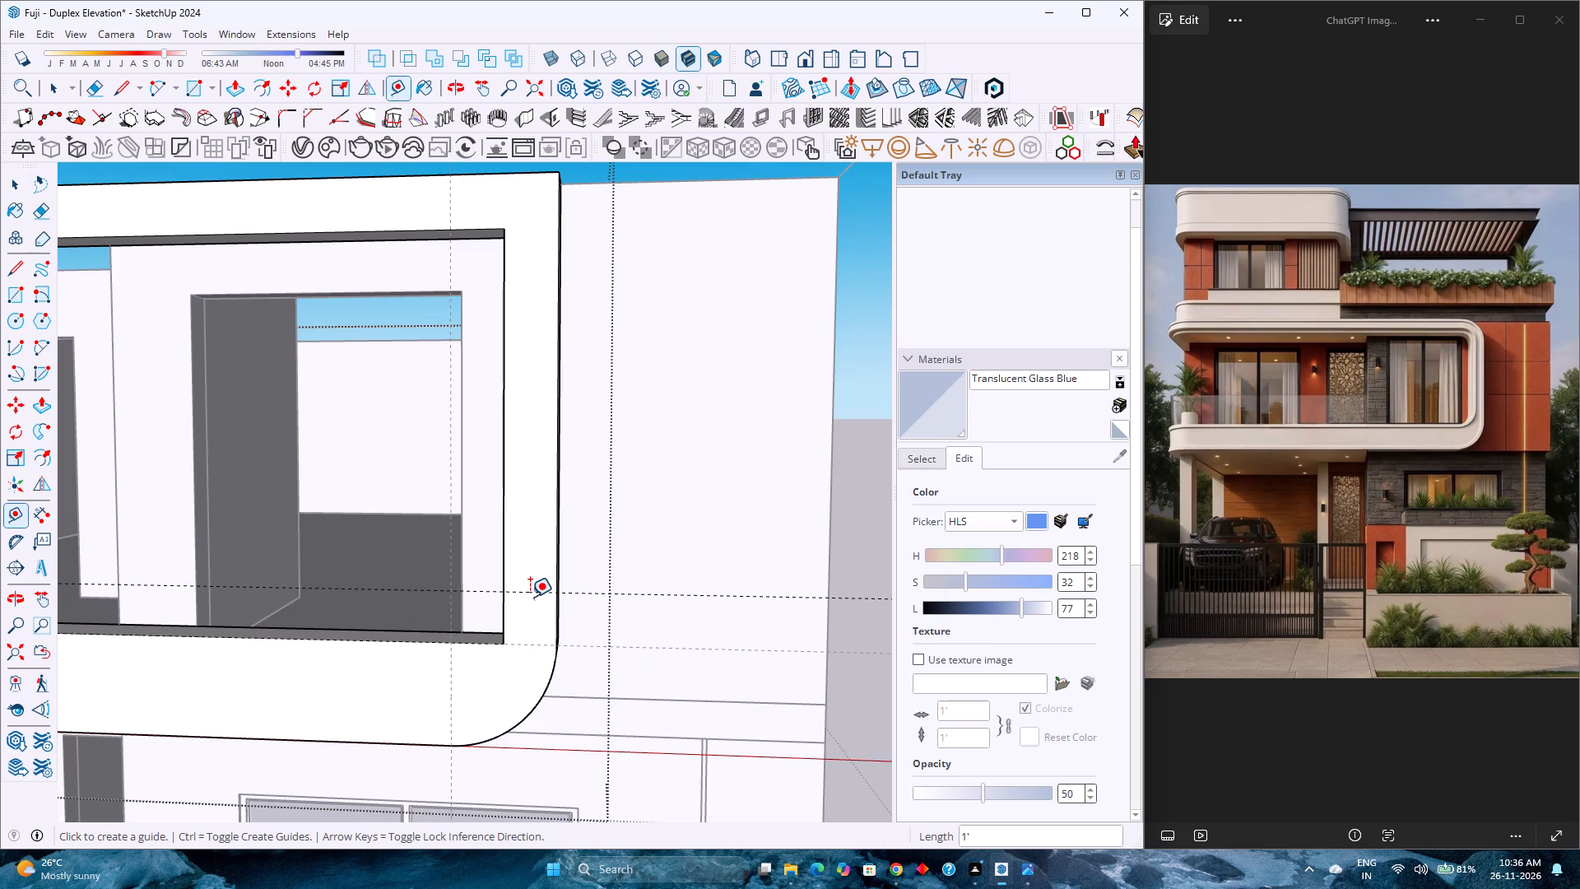
Draw a tangent arc across the frame opening's lower inner corner, between the bottom edge and the new guide.
{"action": "key", "text": "a"}
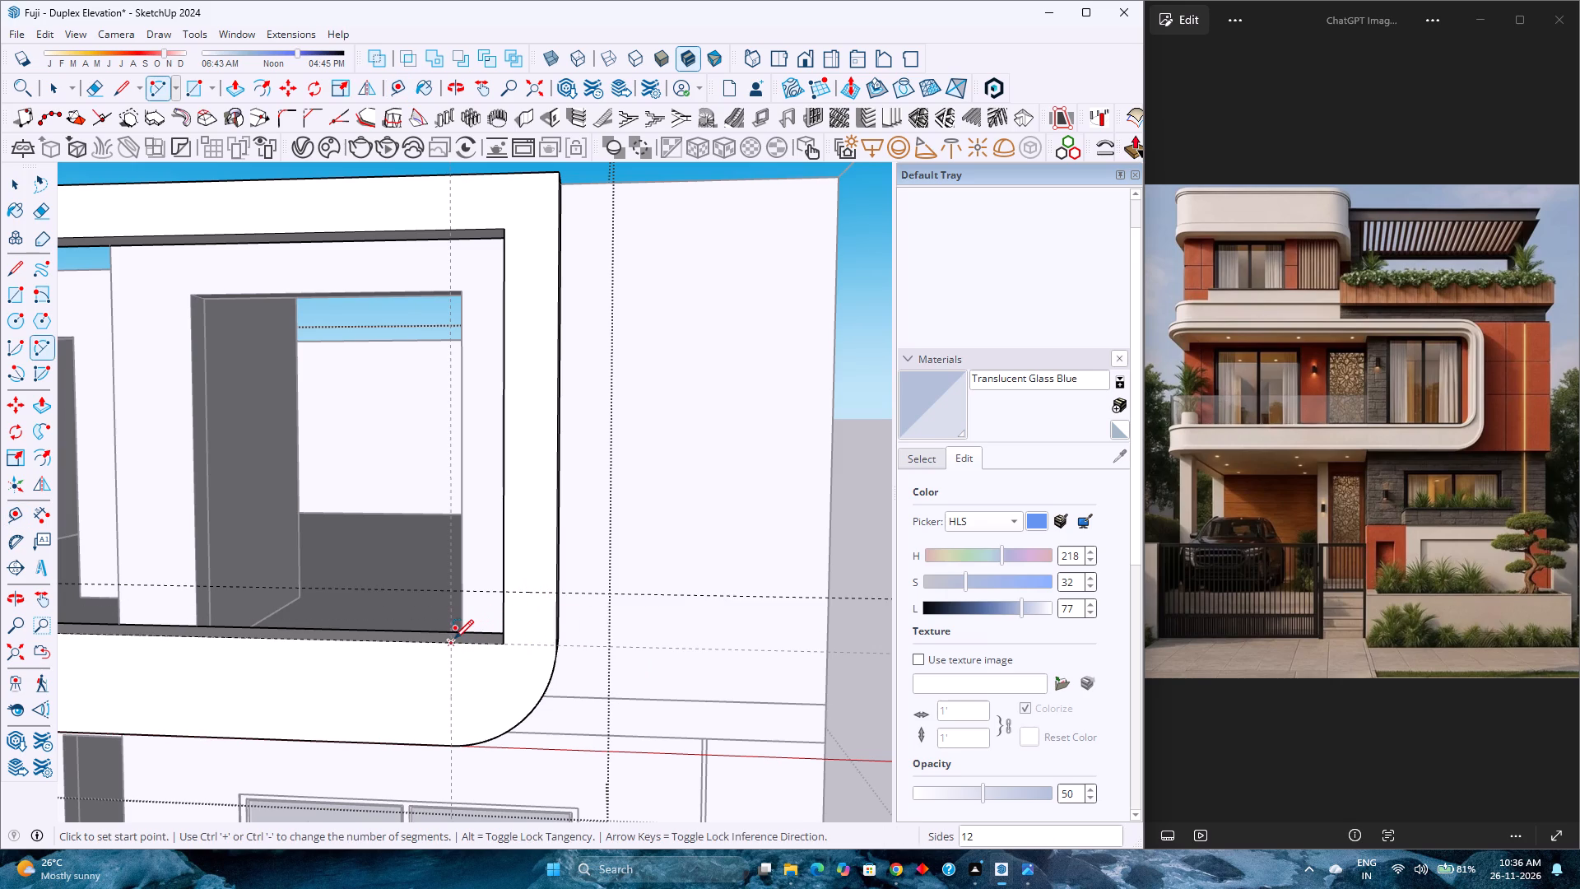
{"action": "left_click", "coordinate": [454, 639]}
{"action": "double_click", "coordinate": [507, 593]}
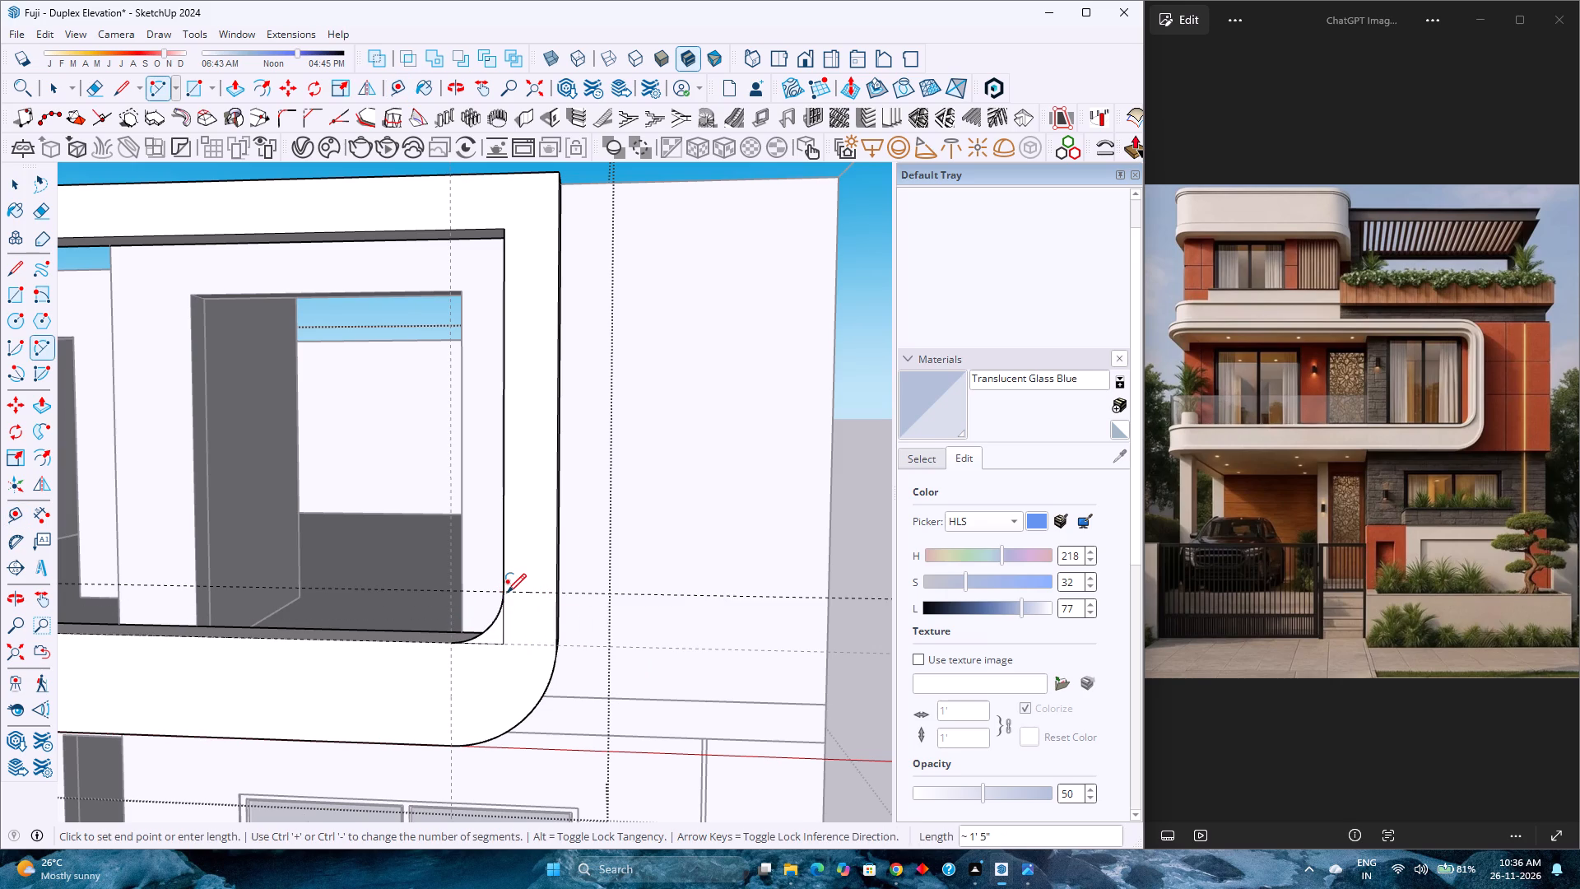
{"action": "key", "text": "space"}
Push/Pull the small face between the inner corner arc and the old corner by 1' to round the opening.
{"action": "scroll", "coordinate": [484, 621], "scroll_direction": "up", "scroll_amount": 3}
{"action": "middle_click_drag", "start_coordinate": [484, 621], "coordinate": [735, 705]}
{"action": "key", "text": "p"}
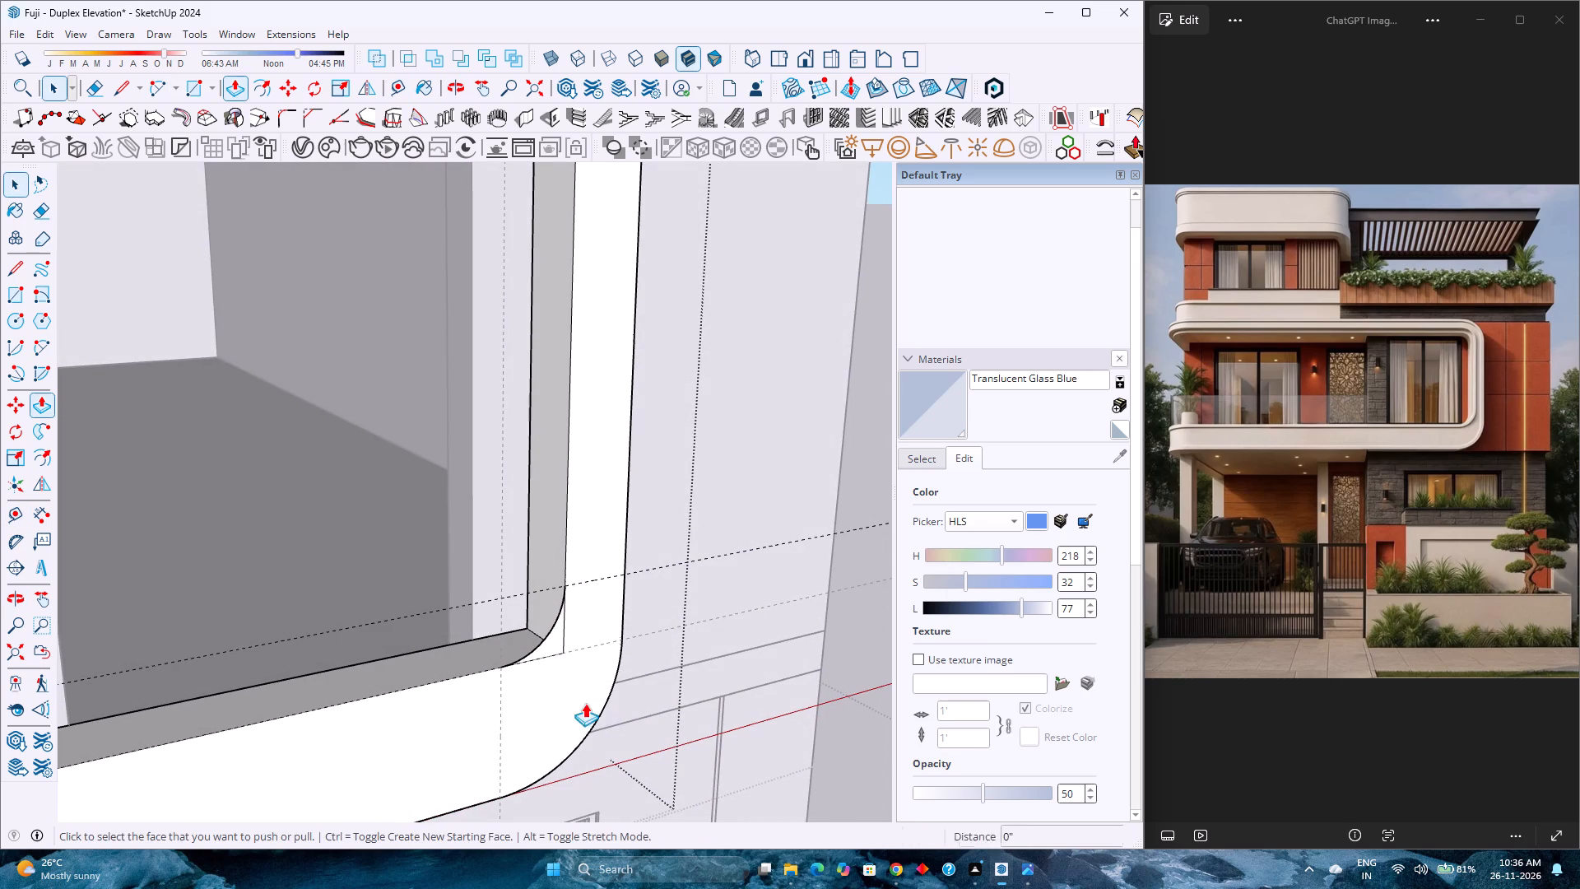
{"action": "left_click", "coordinate": [554, 644]}
{"action": "left_click", "coordinate": [532, 546]}
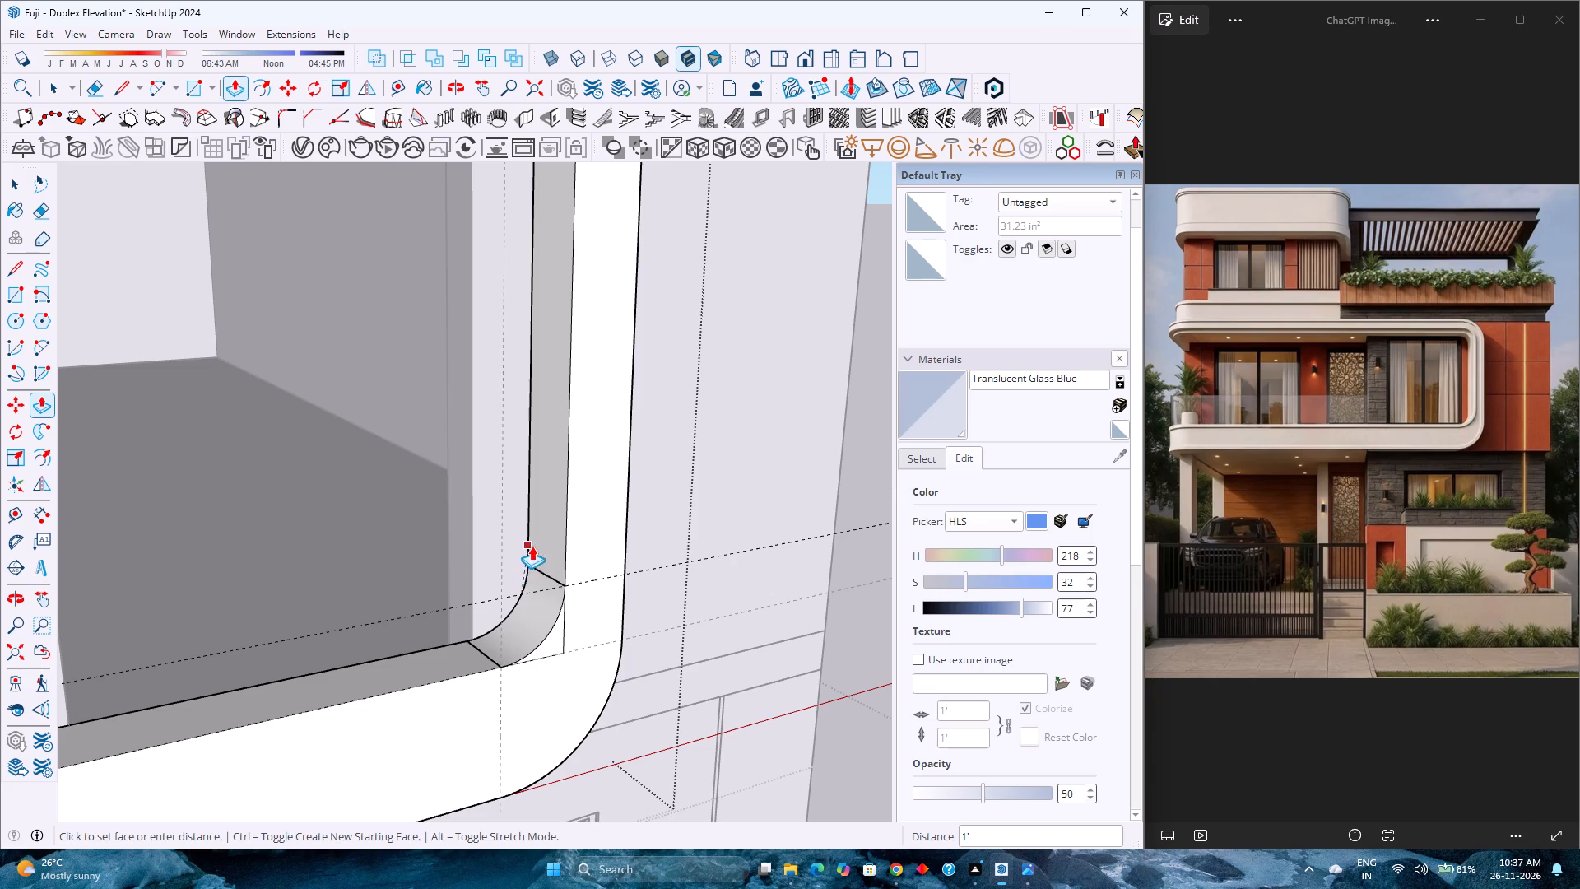
Erase the leftover edges of the old square corner beside the opening's rounded lower corner.
{"action": "scroll", "coordinate": [540, 635], "scroll_direction": "up", "scroll_amount": 6}
{"action": "key", "text": "e"}
{"action": "left_click_drag", "start_coordinate": [570, 661], "coordinate": [571, 675]}
{"action": "left_click_drag", "start_coordinate": [583, 640], "coordinate": [594, 634]}
{"action": "scroll", "coordinate": [586, 641], "scroll_direction": "down", "scroll_amount": 4}
{"action": "middle_click_drag", "start_coordinate": [604, 677], "coordinate": [513, 642]}
{"action": "scroll", "coordinate": [521, 626], "scroll_direction": "down", "scroll_amount": 3}
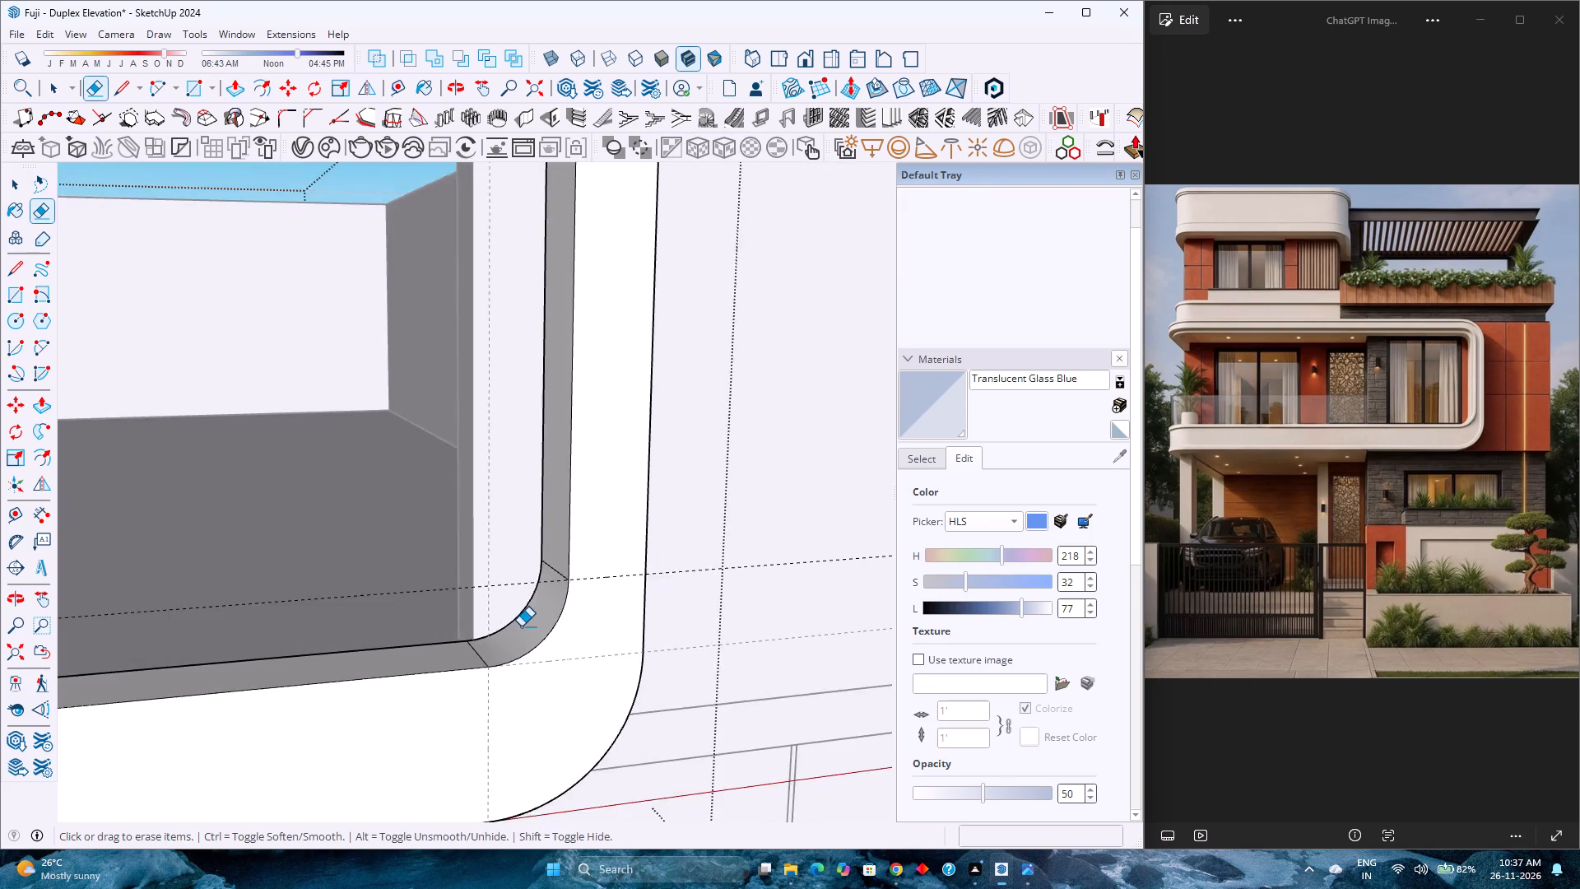
Examine the first-floor frame and its rounded lower corner from the front and from an angle.
{"action": "scroll", "coordinate": [521, 626], "scroll_direction": "down", "scroll_amount": 14}
{"action": "middle_click_drag", "start_coordinate": [558, 691], "coordinate": [446, 616]}
{"action": "scroll", "coordinate": [448, 612], "scroll_direction": "down", "scroll_amount": 3}
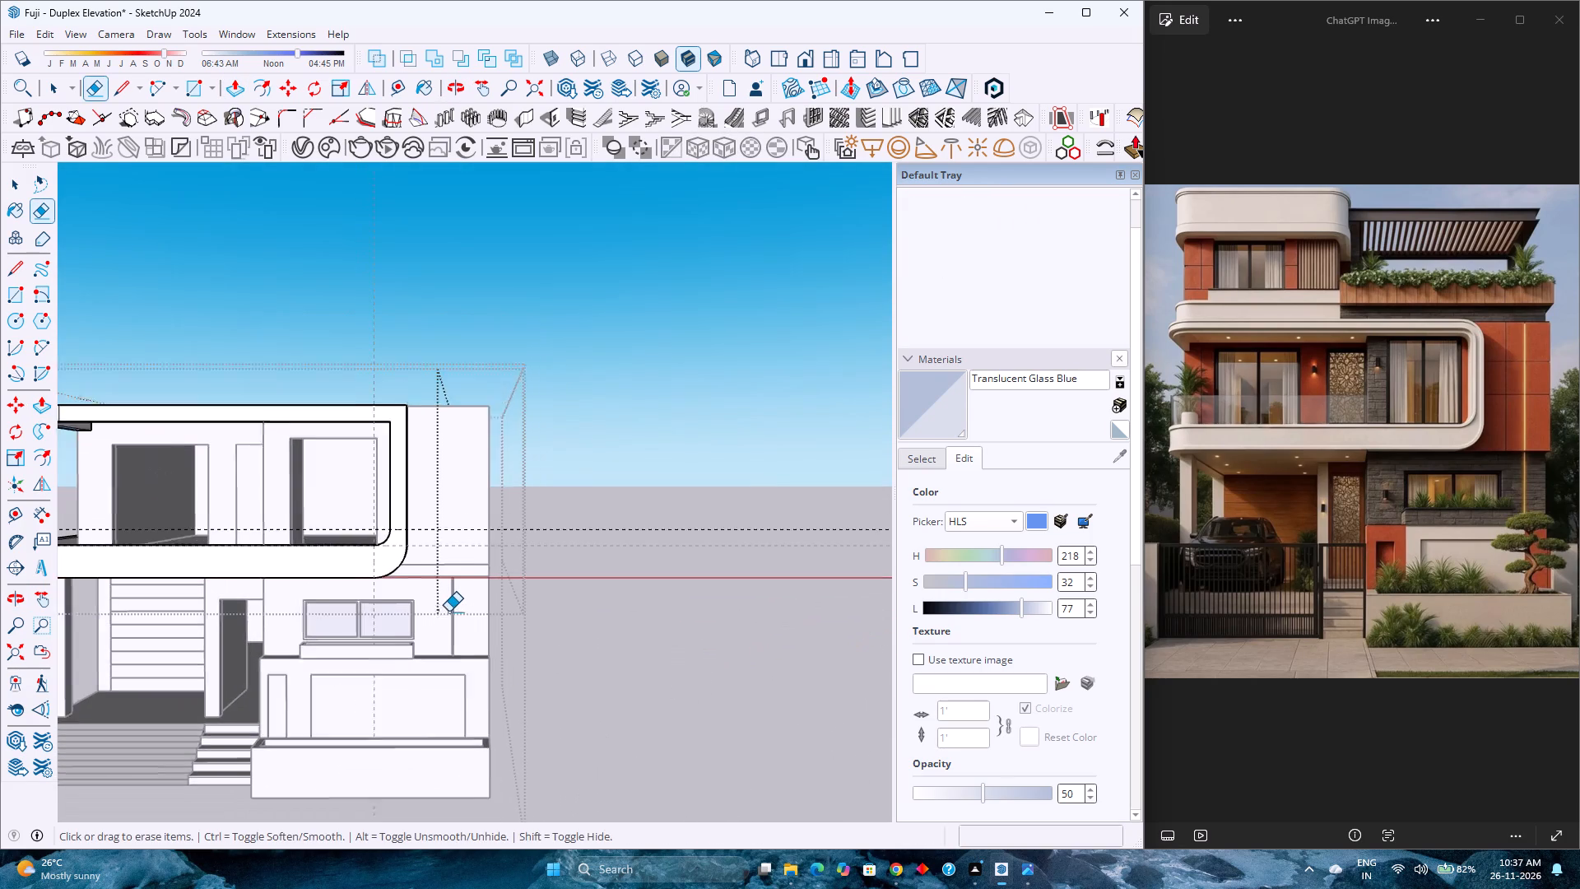
{"action": "scroll", "coordinate": [351, 414], "scroll_direction": "up", "scroll_amount": 9}
{"action": "middle_click_drag", "start_coordinate": [384, 462], "coordinate": [575, 513]}
{"action": "scroll", "coordinate": [575, 513], "scroll_direction": "down", "scroll_amount": 8}
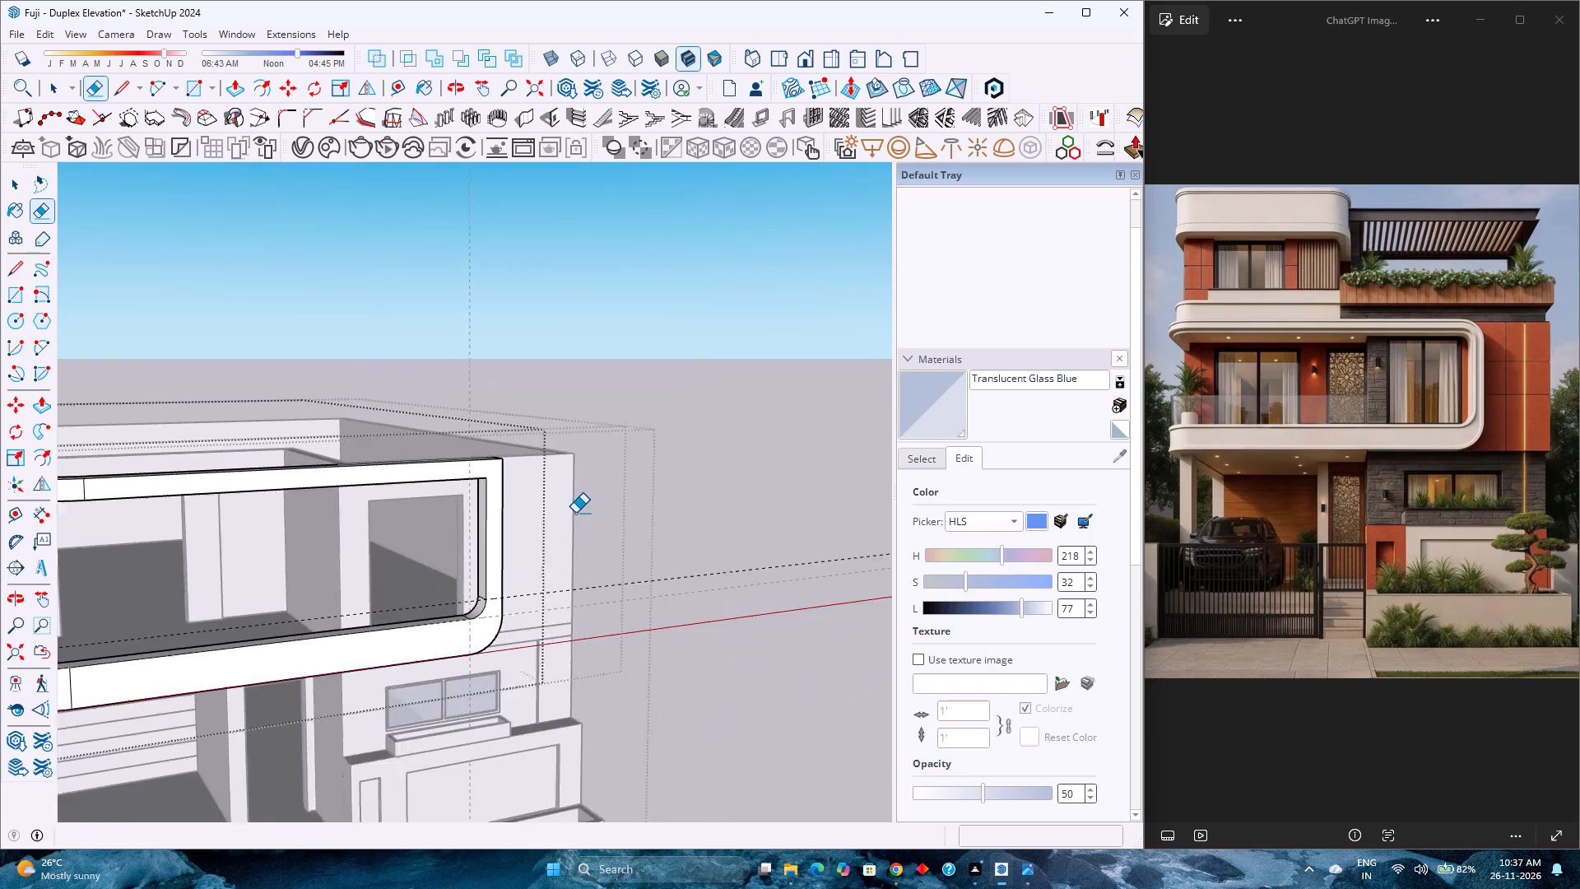
{"action": "scroll", "coordinate": [574, 513], "scroll_direction": "down", "scroll_amount": 3}
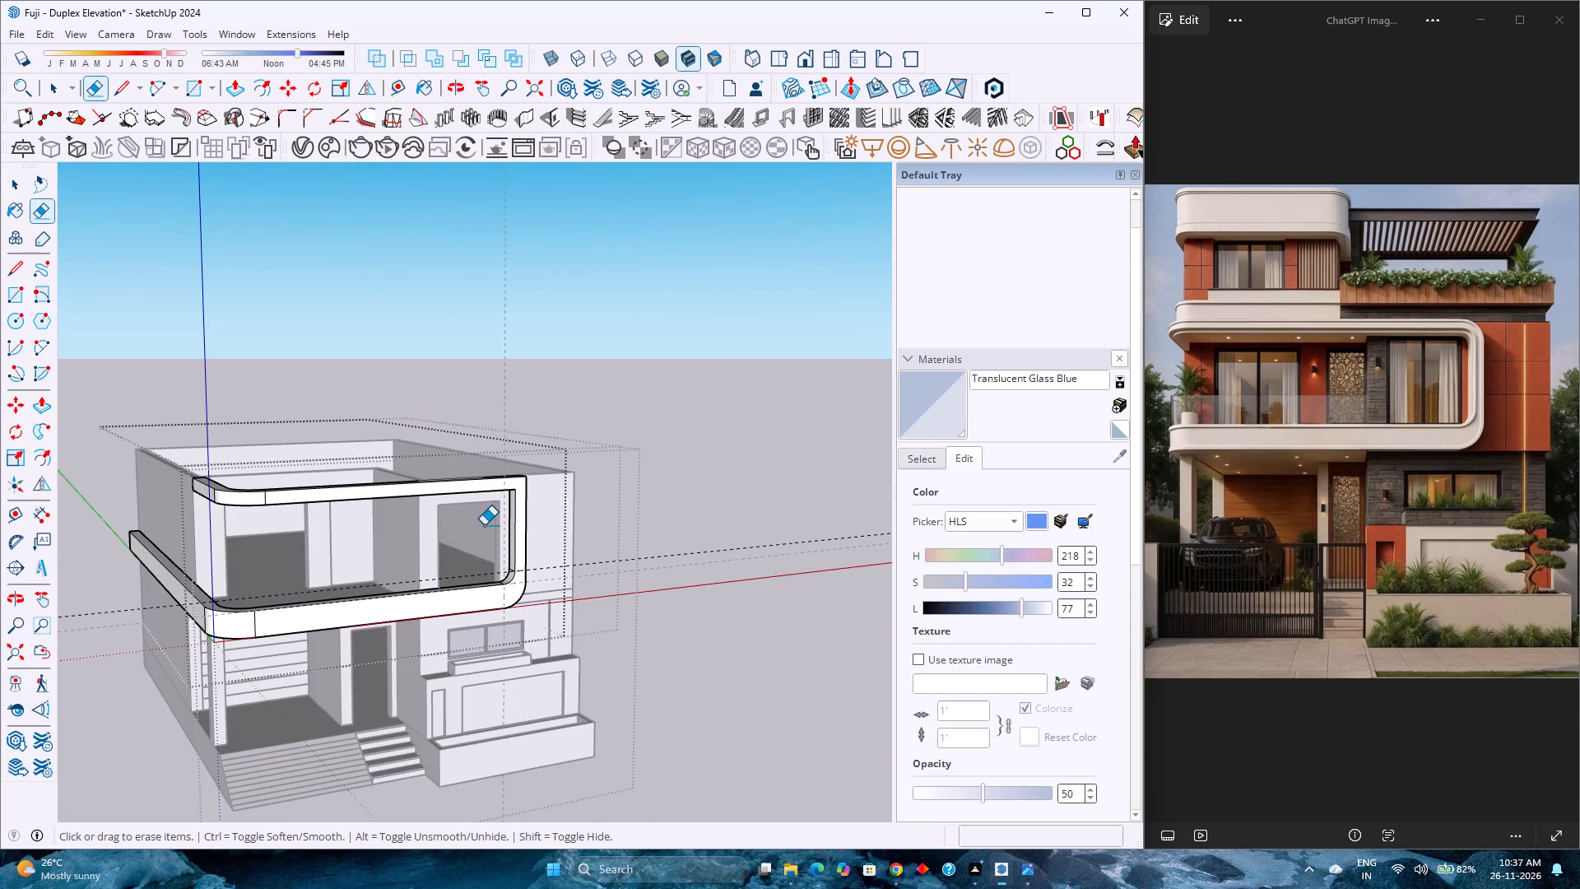
Place guides on the front frame 1'6" below its top edge and 1'6" in from its outer vertical edge.
{"action": "scroll", "coordinate": [484, 525], "scroll_direction": "up", "scroll_amount": 4}
{"action": "scroll", "coordinate": [574, 445], "scroll_direction": "up", "scroll_amount": 5}
{"action": "middle_click_drag", "start_coordinate": [531, 477], "coordinate": [620, 533]}
{"action": "scroll", "coordinate": [472, 495], "scroll_direction": "up", "scroll_amount": 3}
{"action": "middle_click_drag", "start_coordinate": [523, 504], "coordinate": [221, 493]}
{"action": "middle_click", "coordinate": [221, 493]}
{"action": "scroll", "coordinate": [385, 462], "scroll_direction": "down", "scroll_amount": 2}
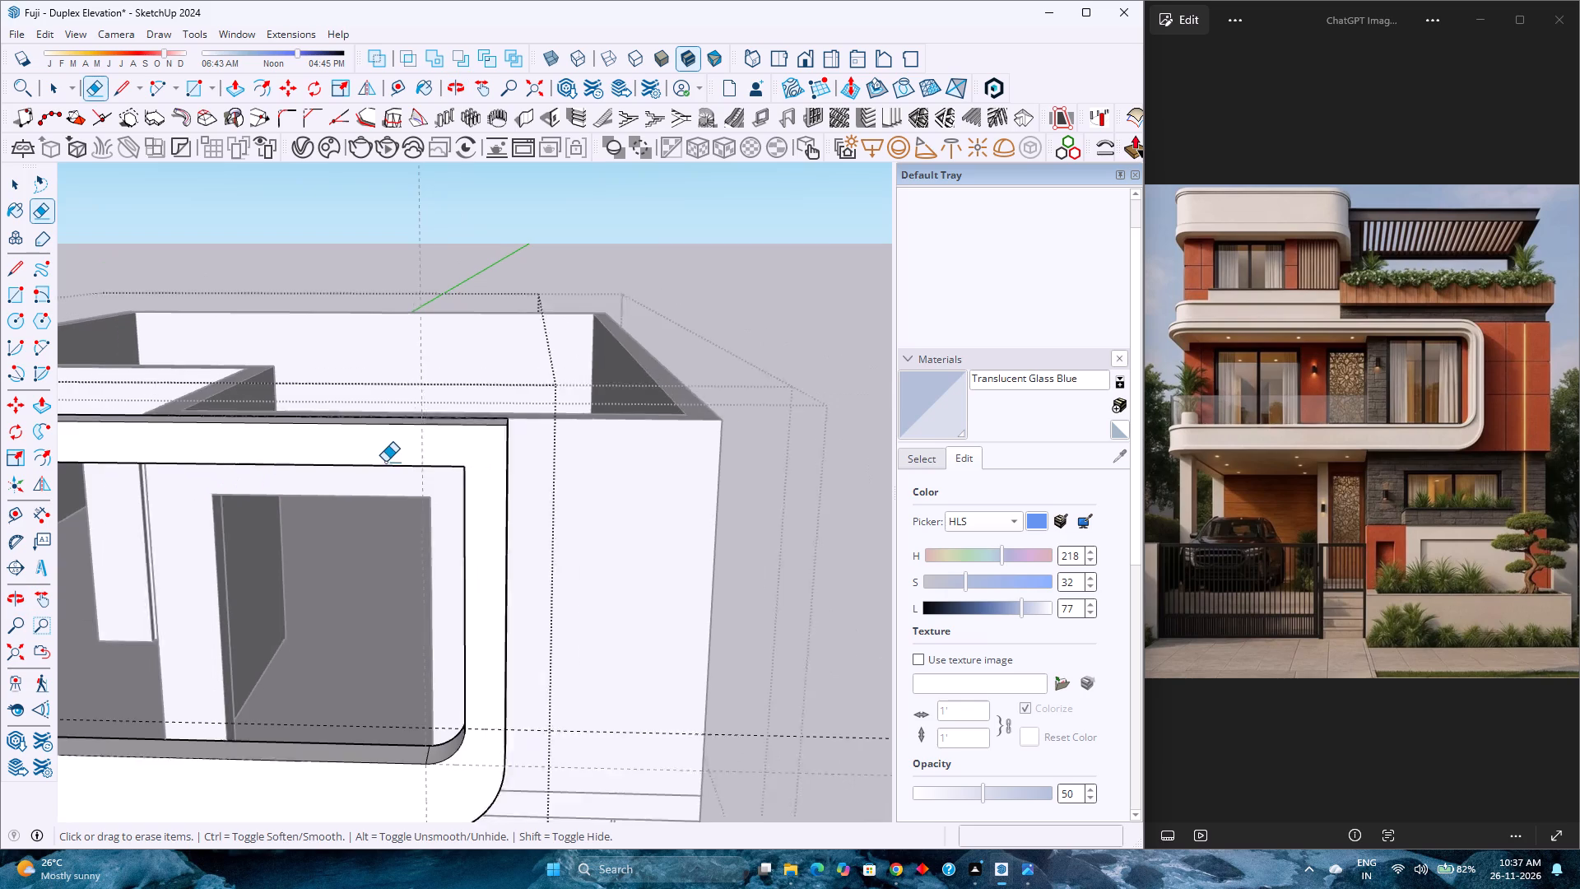
{"action": "scroll", "coordinate": [385, 462], "scroll_direction": "down", "scroll_amount": 1}
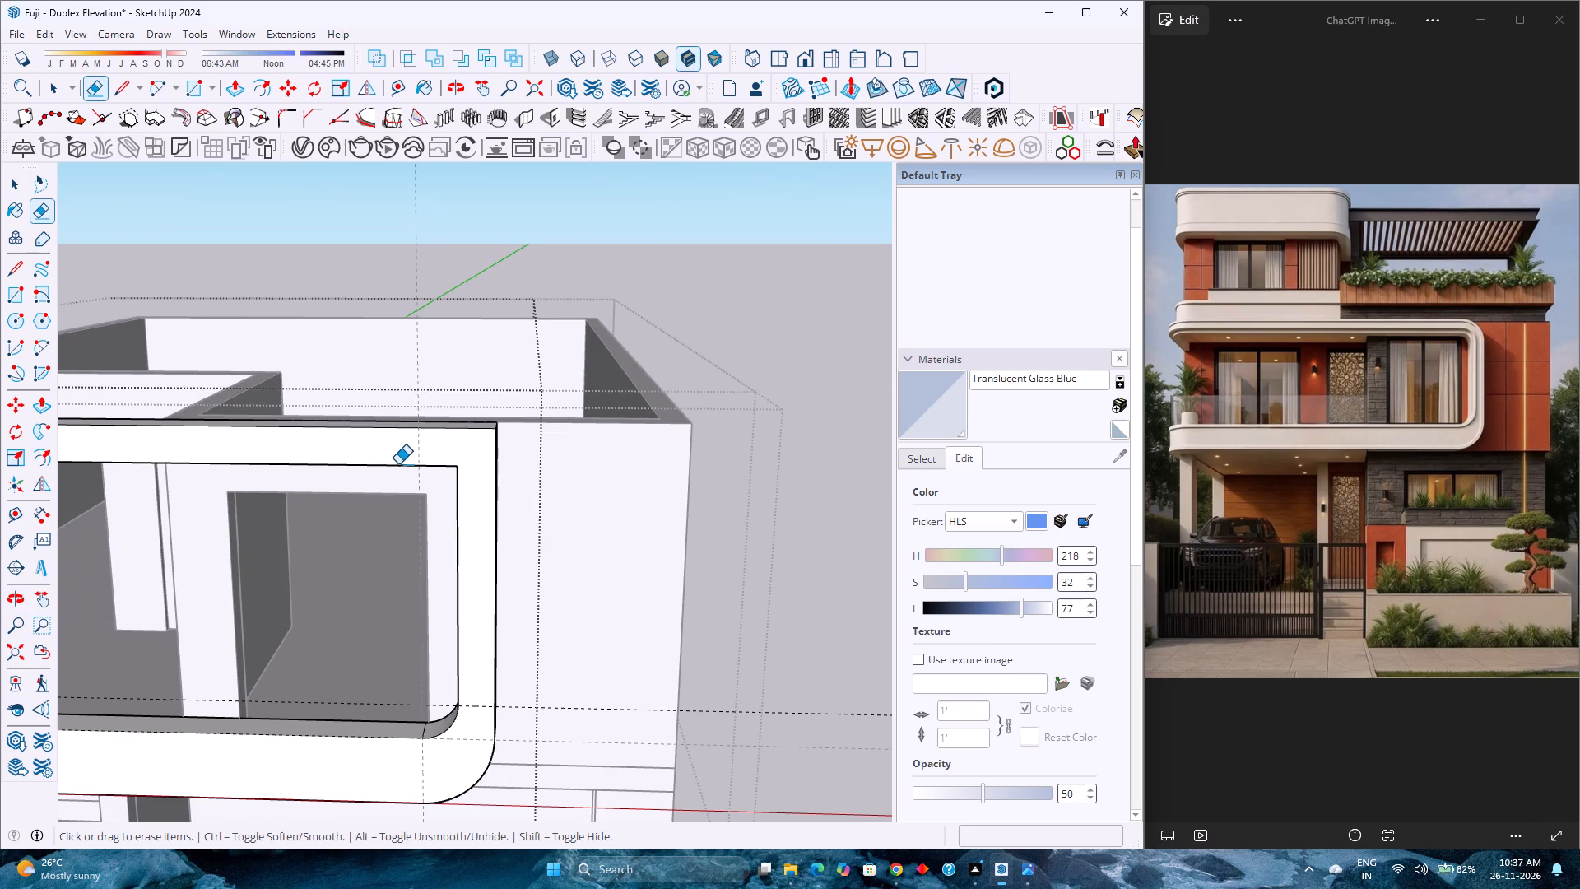
{"action": "left_click", "coordinate": [398, 85]}
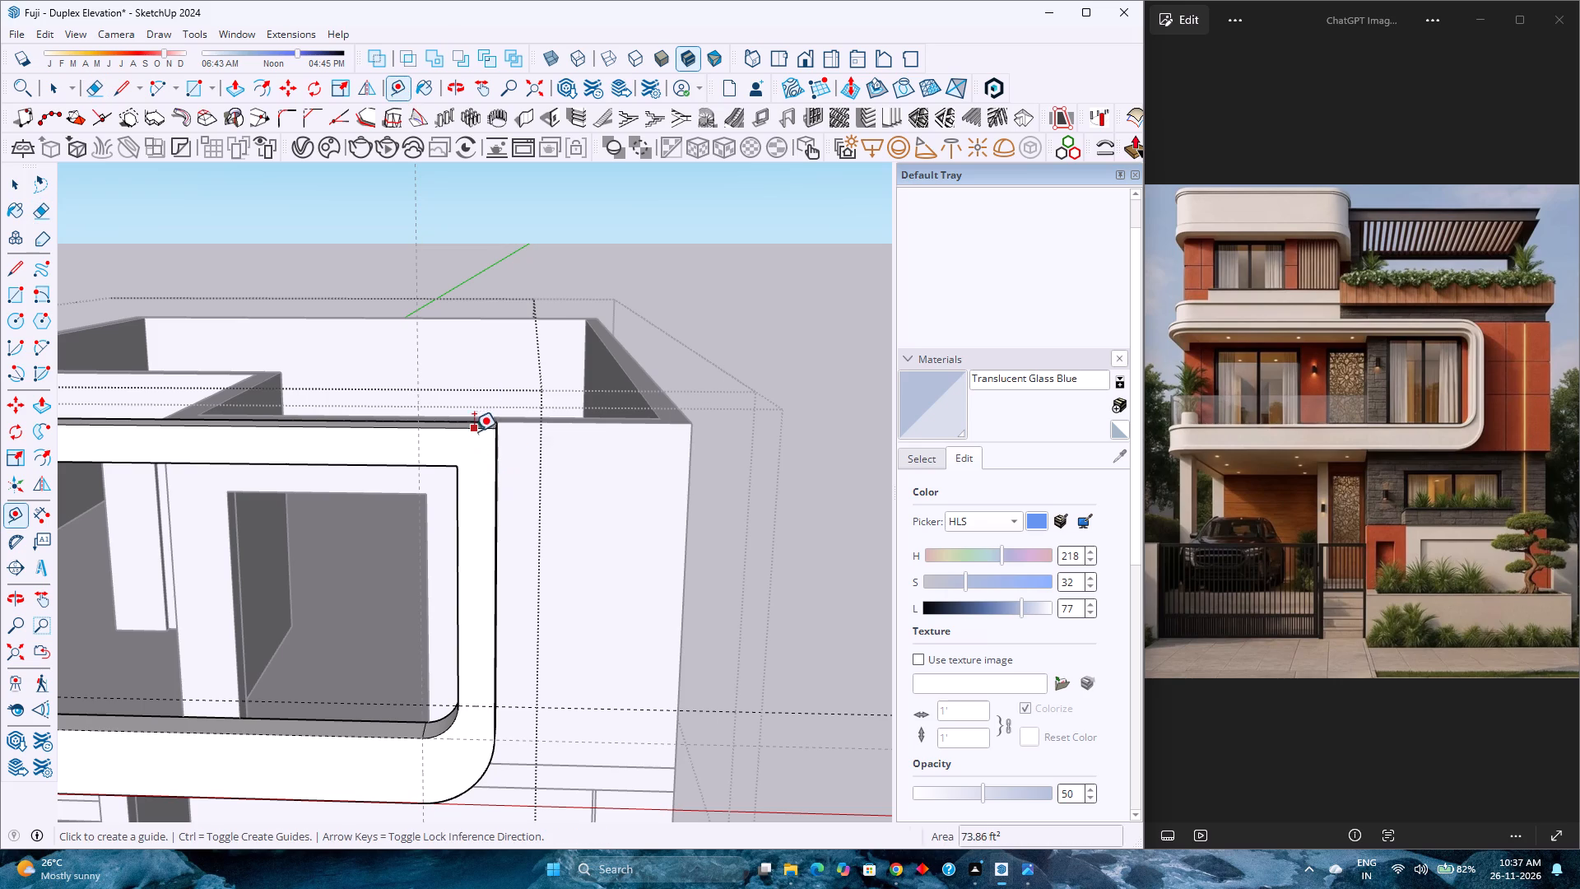
{"action": "left_click", "coordinate": [467, 426]}
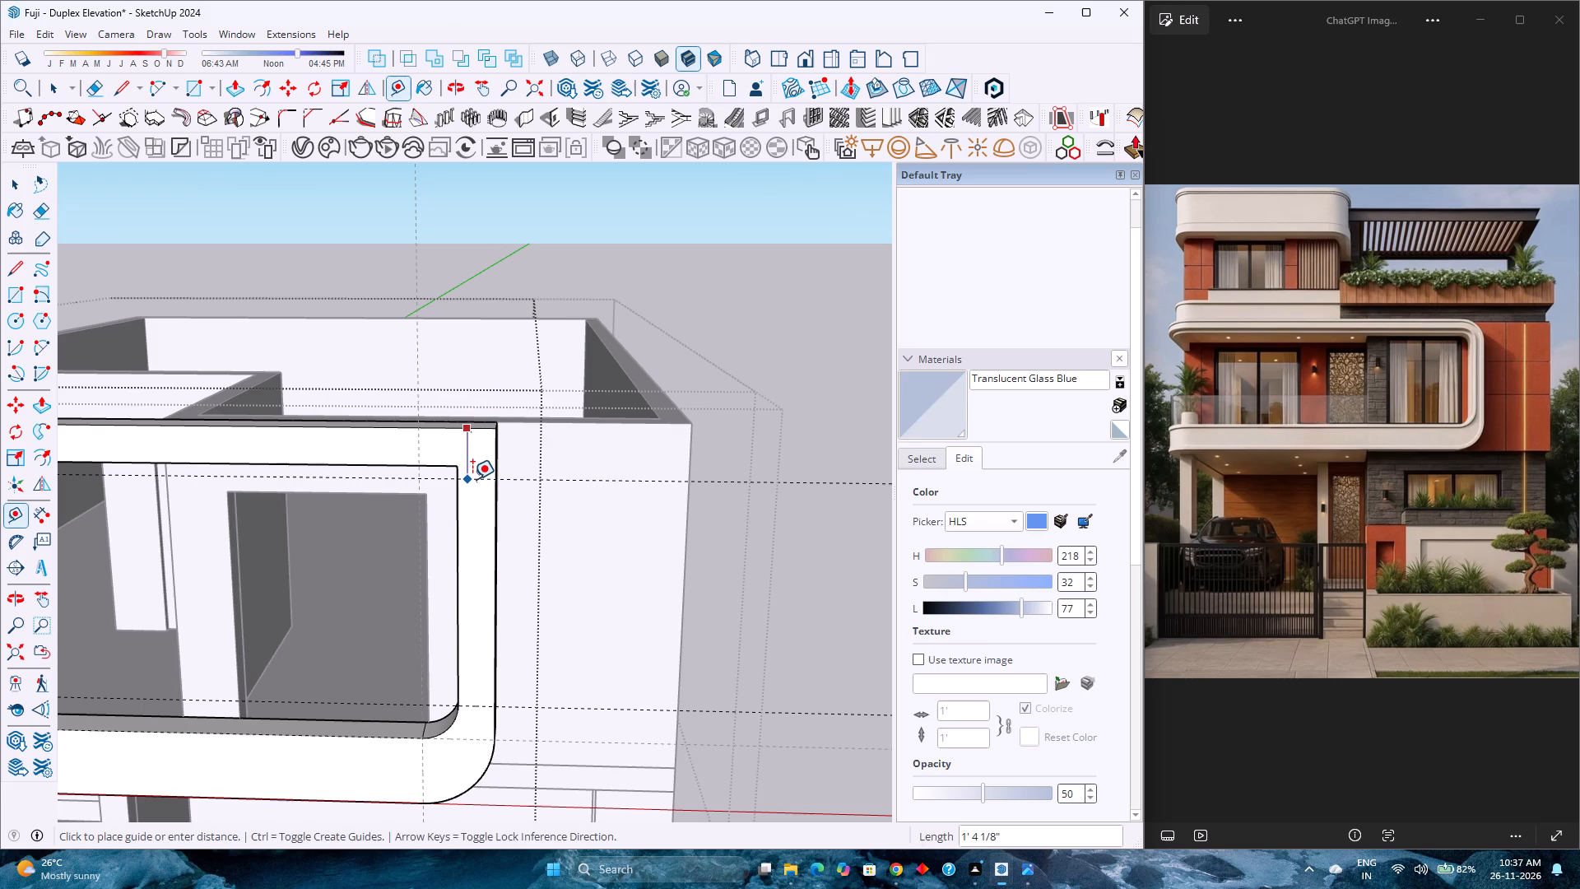
{"action": "type", "text": "1'6"}
{"action": "key", "text": "Return"}
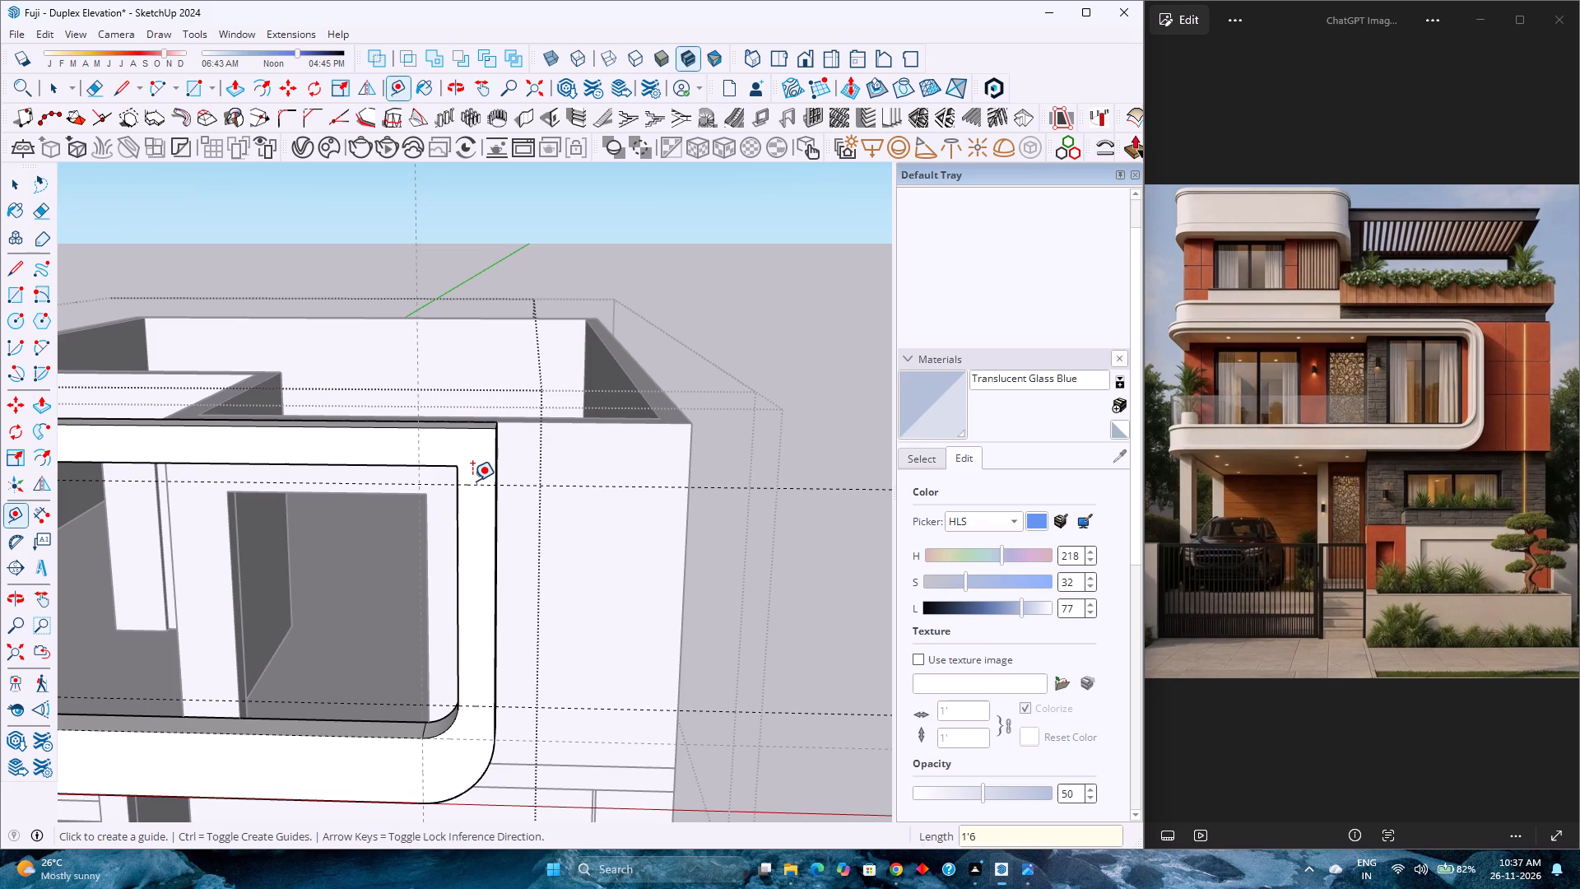
{"action": "scroll", "coordinate": [472, 488], "scroll_direction": "up", "scroll_amount": 2}
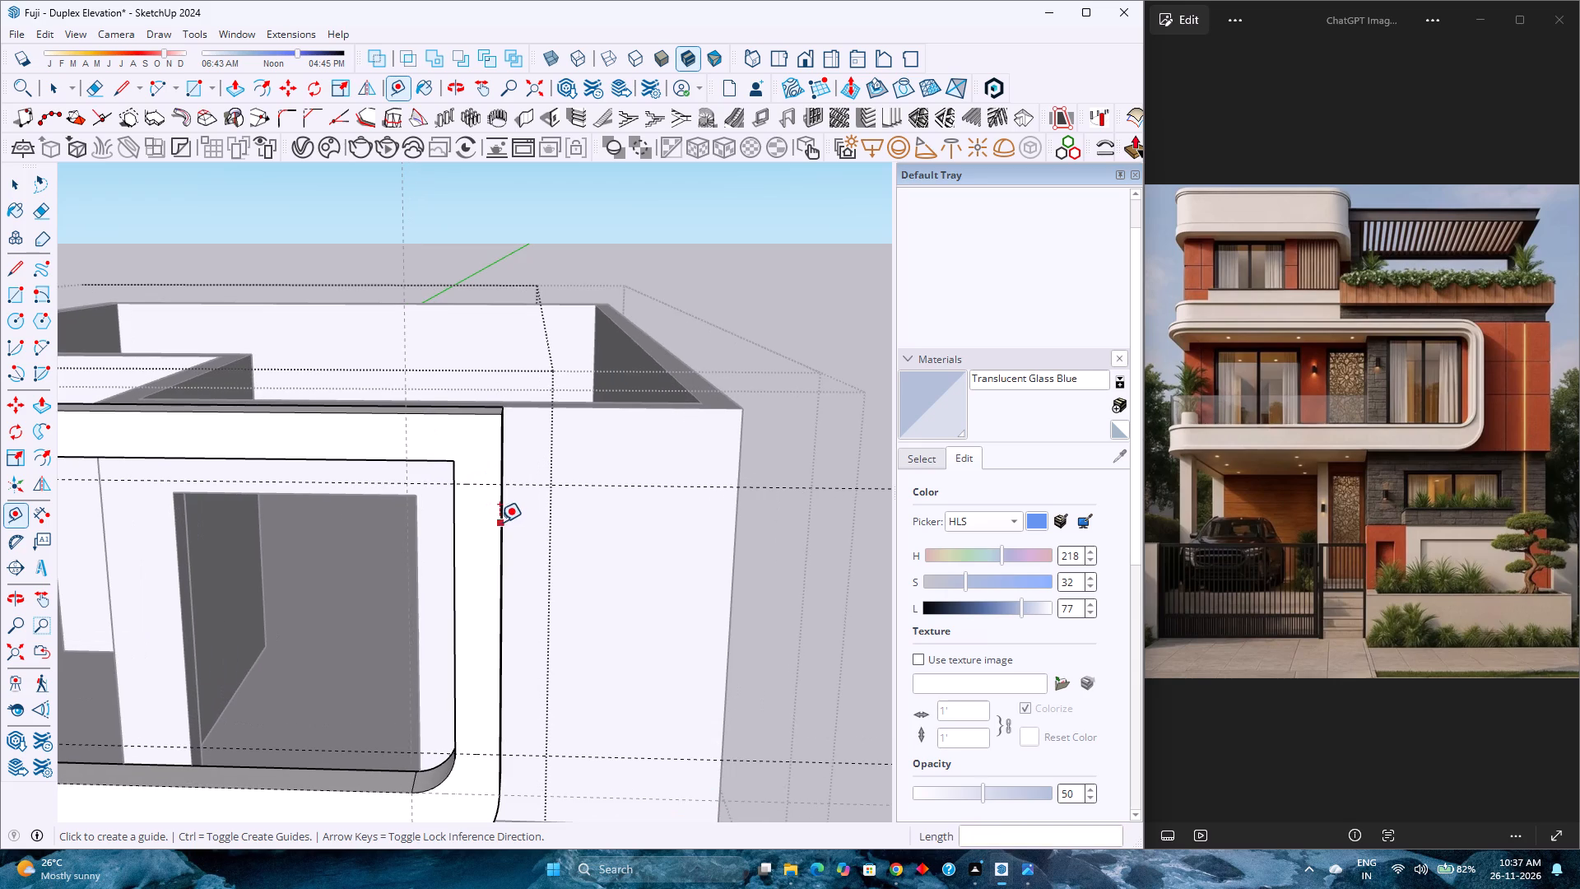
{"action": "left_click", "coordinate": [501, 521]}
{"action": "type", "text": "1'6"}
{"action": "key", "text": "Return"}
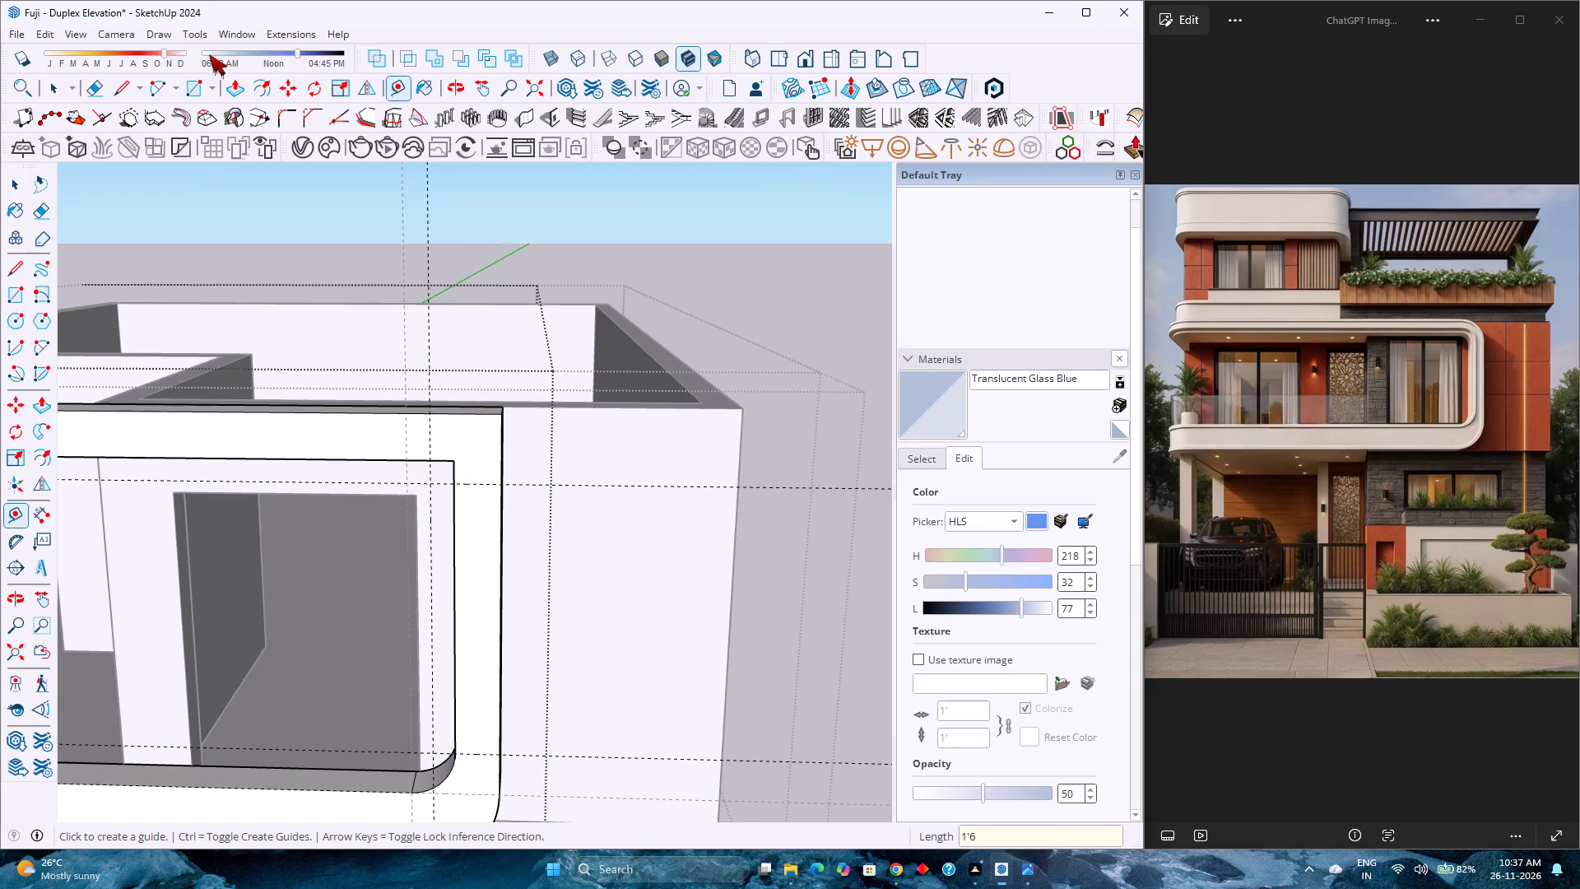
Draw a 1'6" radius, 120-segment arc across the front frame's upper outer corner, between the two new guides.
{"action": "left_click", "coordinate": [156, 88]}
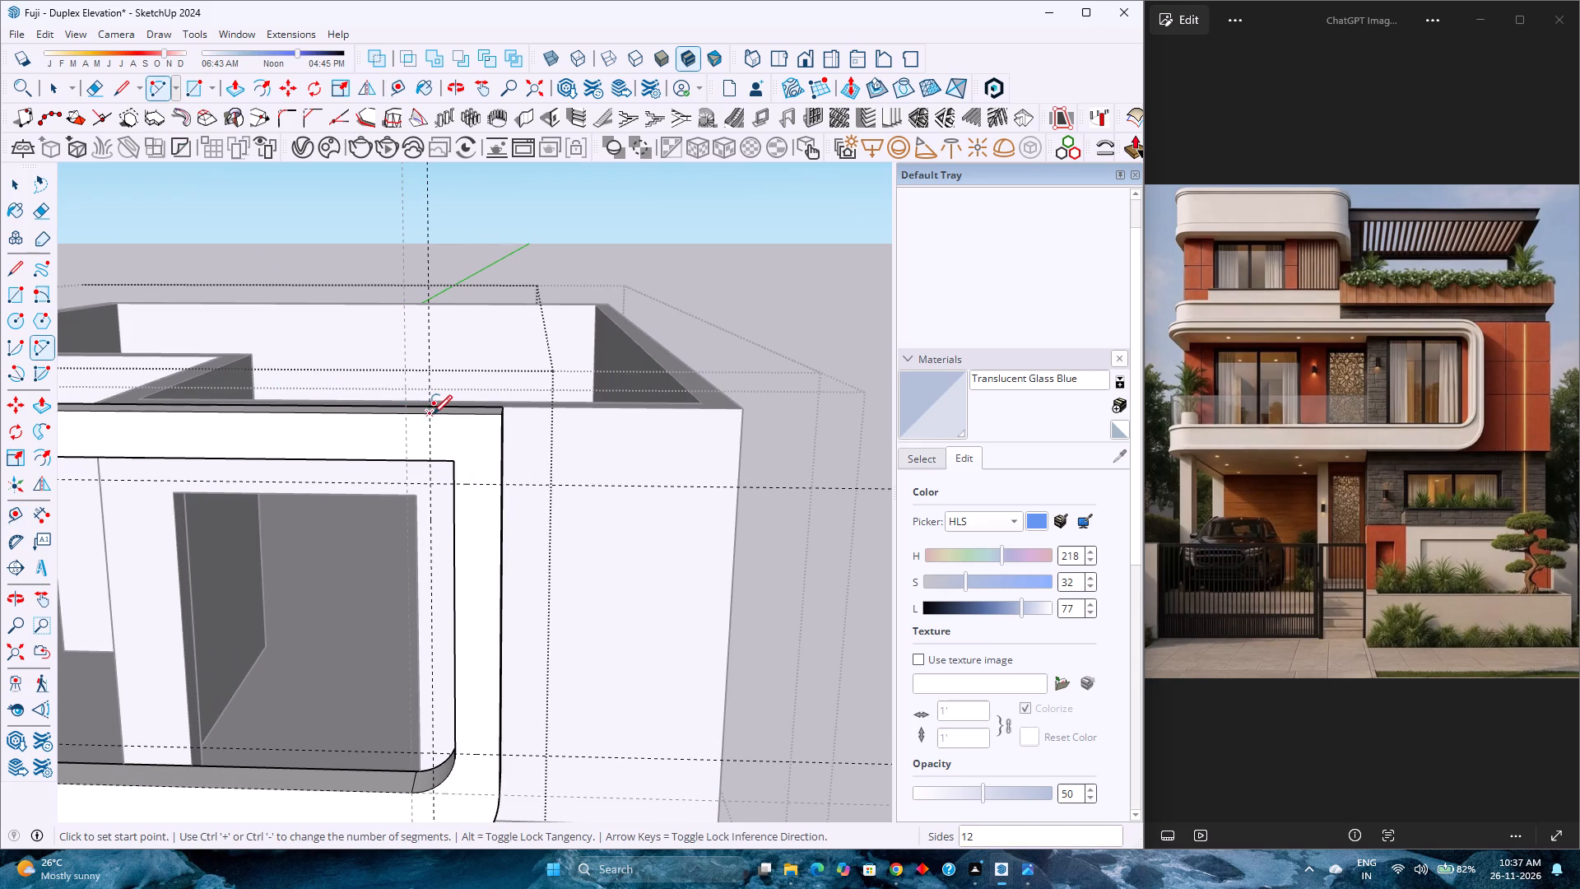
{"action": "left_click", "coordinate": [431, 414]}
{"action": "double_click", "coordinate": [500, 481]}
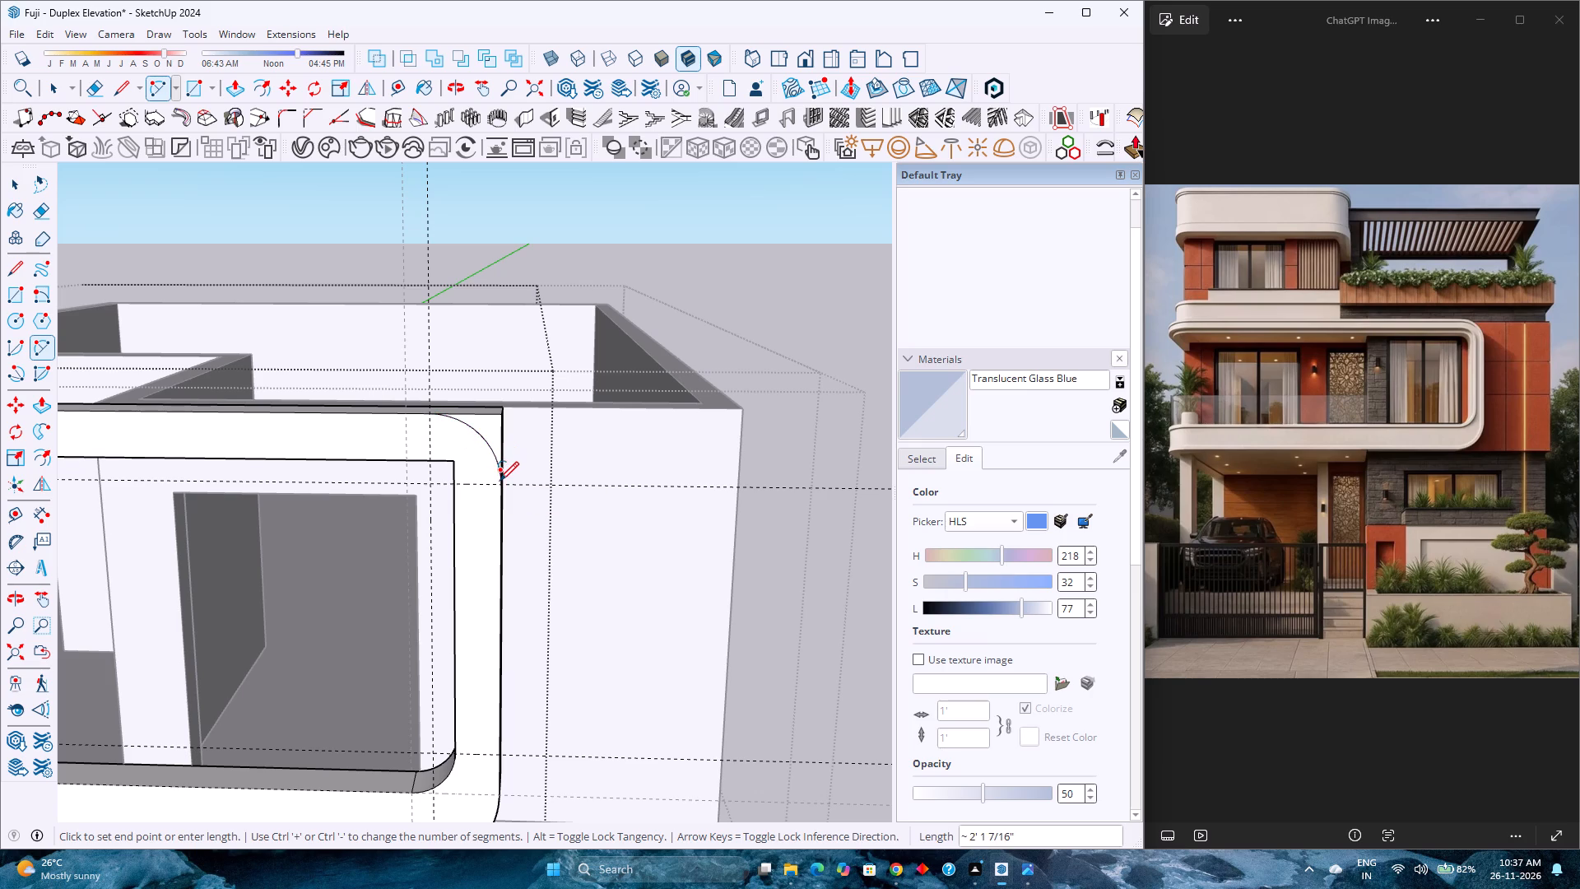
{"action": "scroll", "coordinate": [496, 481], "scroll_direction": "up", "scroll_amount": 6}
{"action": "key", "text": "space"}
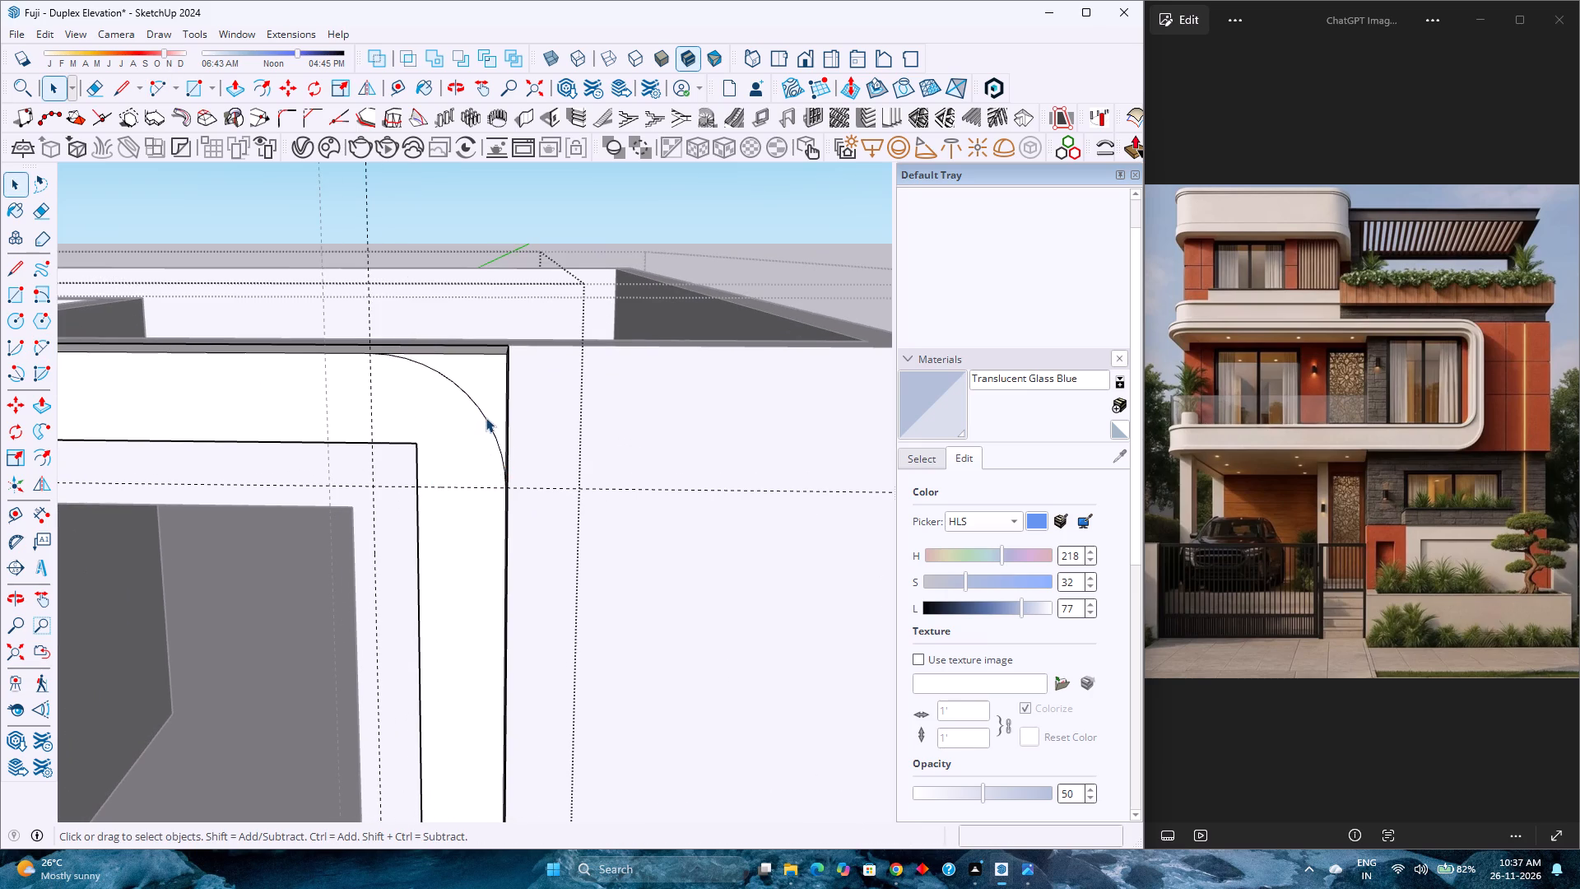
{"action": "left_click", "coordinate": [486, 417]}
{"action": "left_click", "coordinate": [1056, 245]}
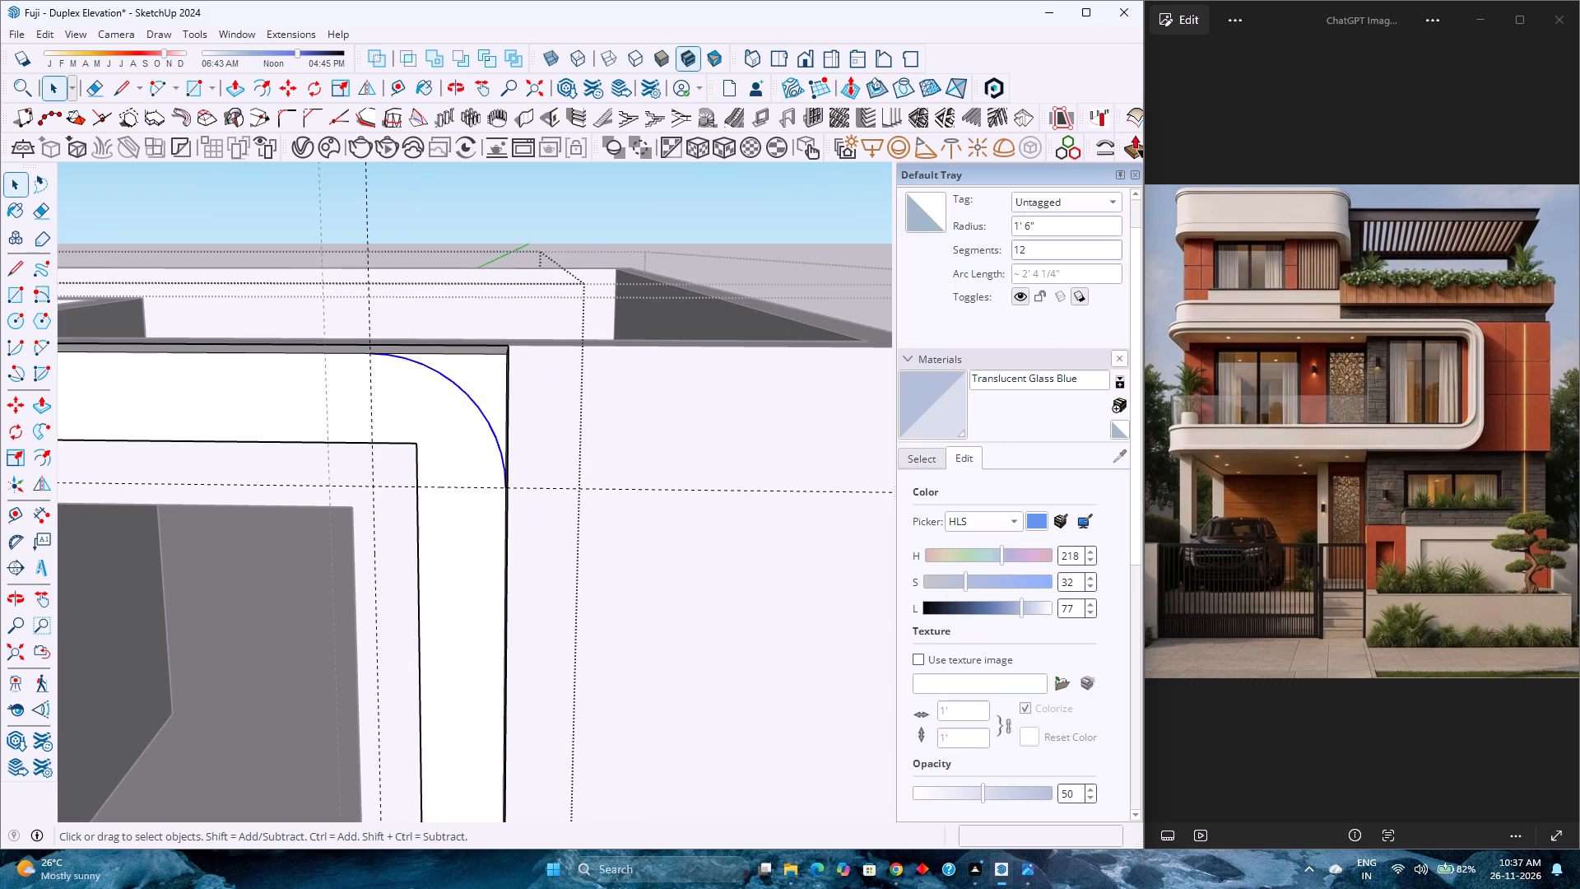
{"action": "key", "text": "0"}
{"action": "key", "text": "Return"}
Push/Pull the waste piece outside the upper corner arc back 1' to cut it away.
{"action": "left_click", "coordinate": [240, 95]}
{"action": "left_click", "coordinate": [499, 375]}
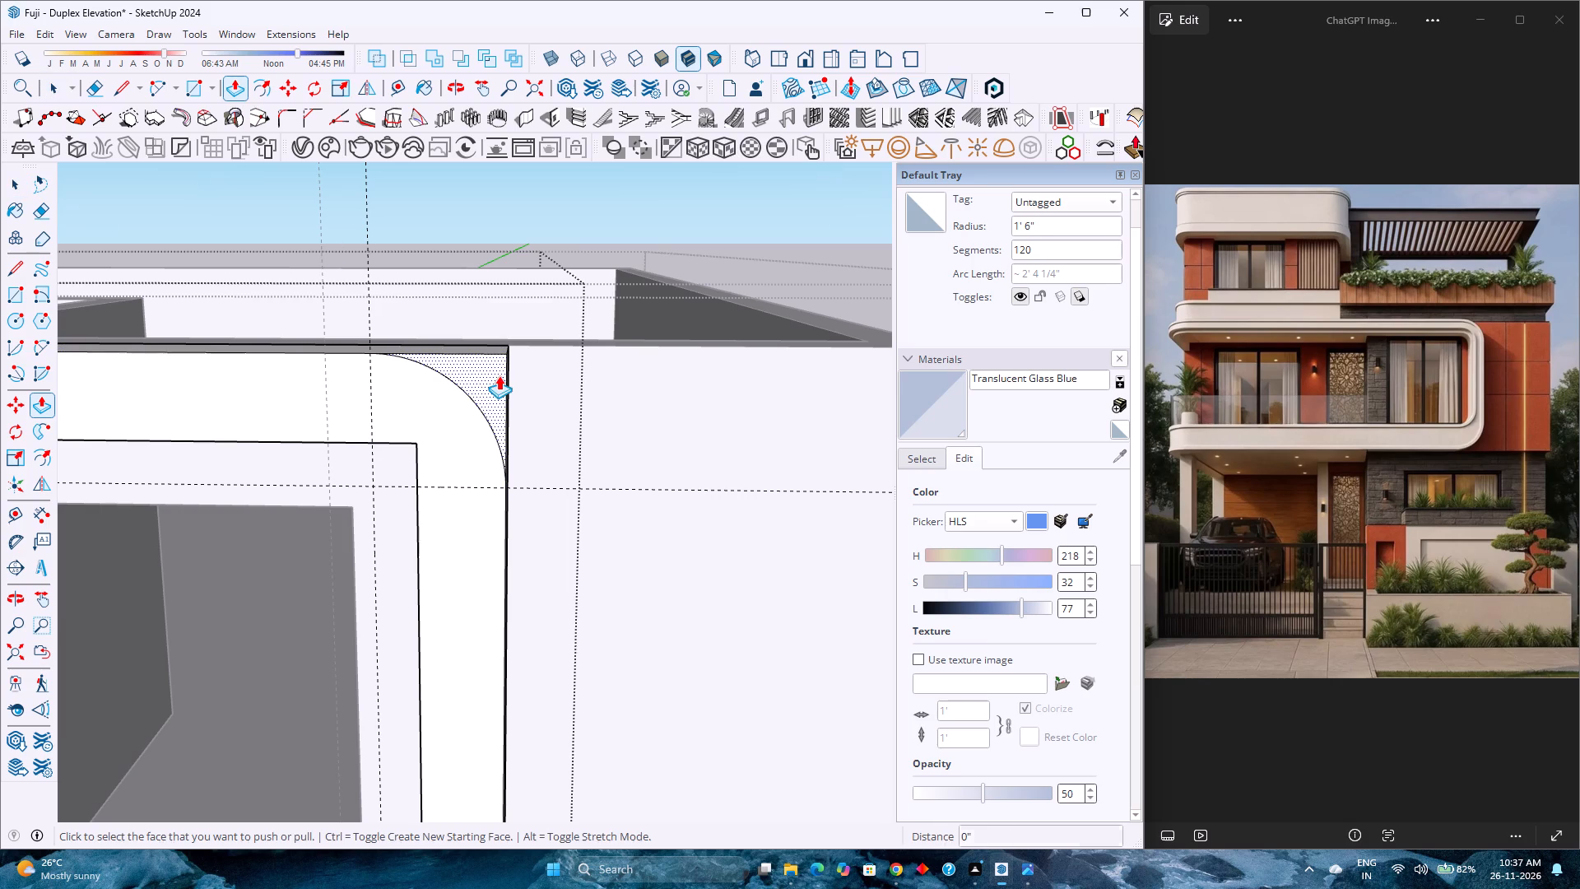
{"action": "left_click", "coordinate": [575, 350]}
{"action": "scroll", "coordinate": [467, 398], "scroll_direction": "down", "scroll_amount": 3}
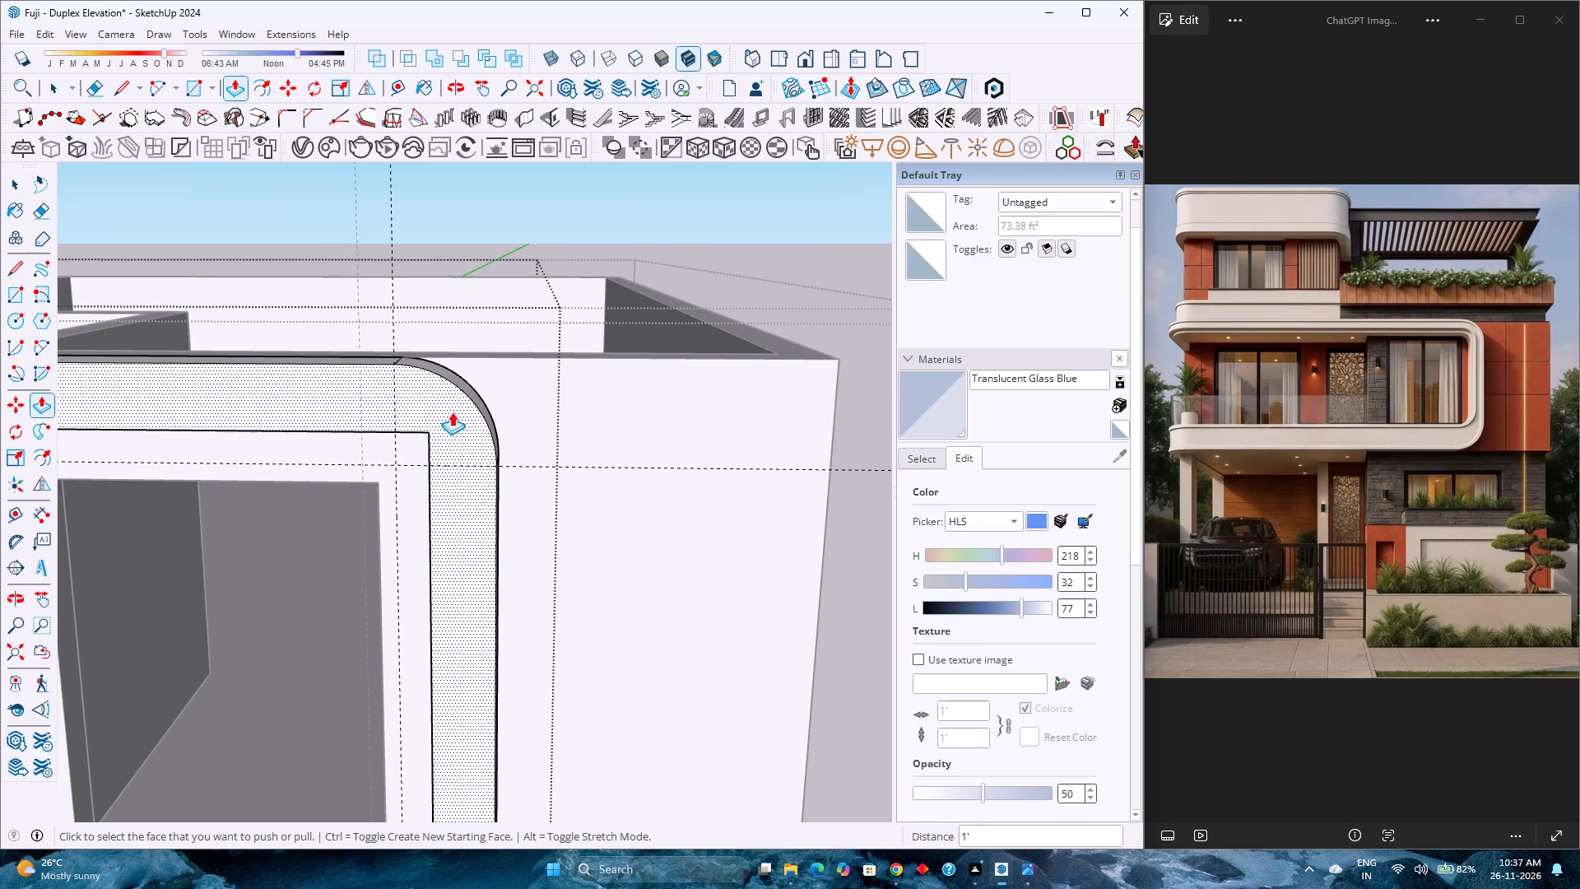
Offset the upper outer corner arc 1' inward across the front frame's inner corner.
{"action": "scroll", "coordinate": [355, 458], "scroll_direction": "up", "scroll_amount": 3}
{"action": "scroll", "coordinate": [410, 438], "scroll_direction": "down", "scroll_amount": 2}
{"action": "key", "text": "space"}
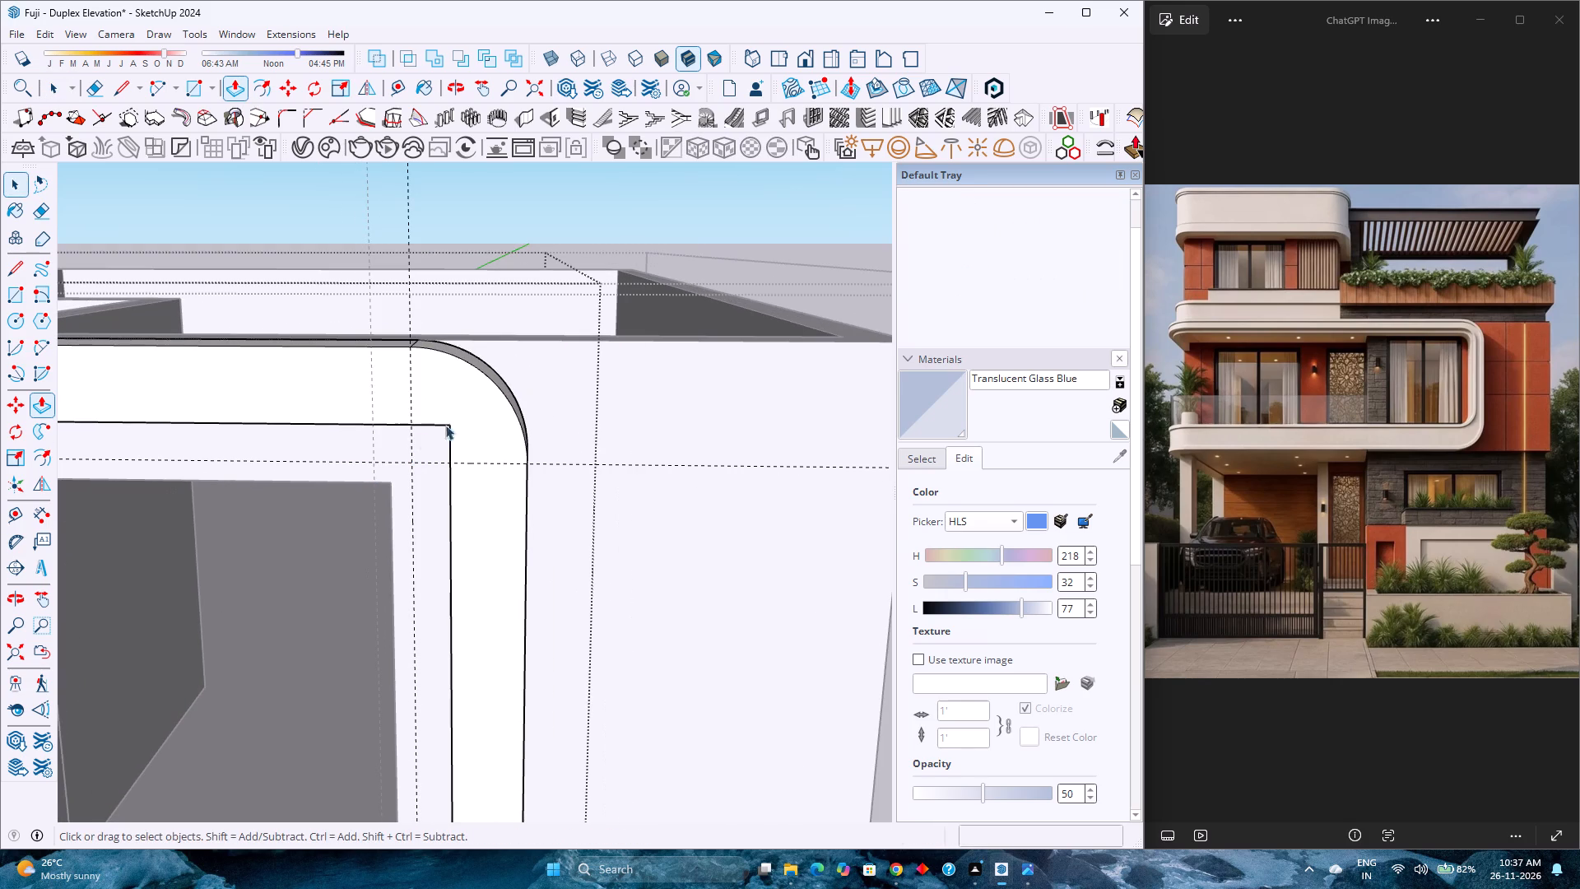
{"action": "left_click", "coordinate": [502, 395]}
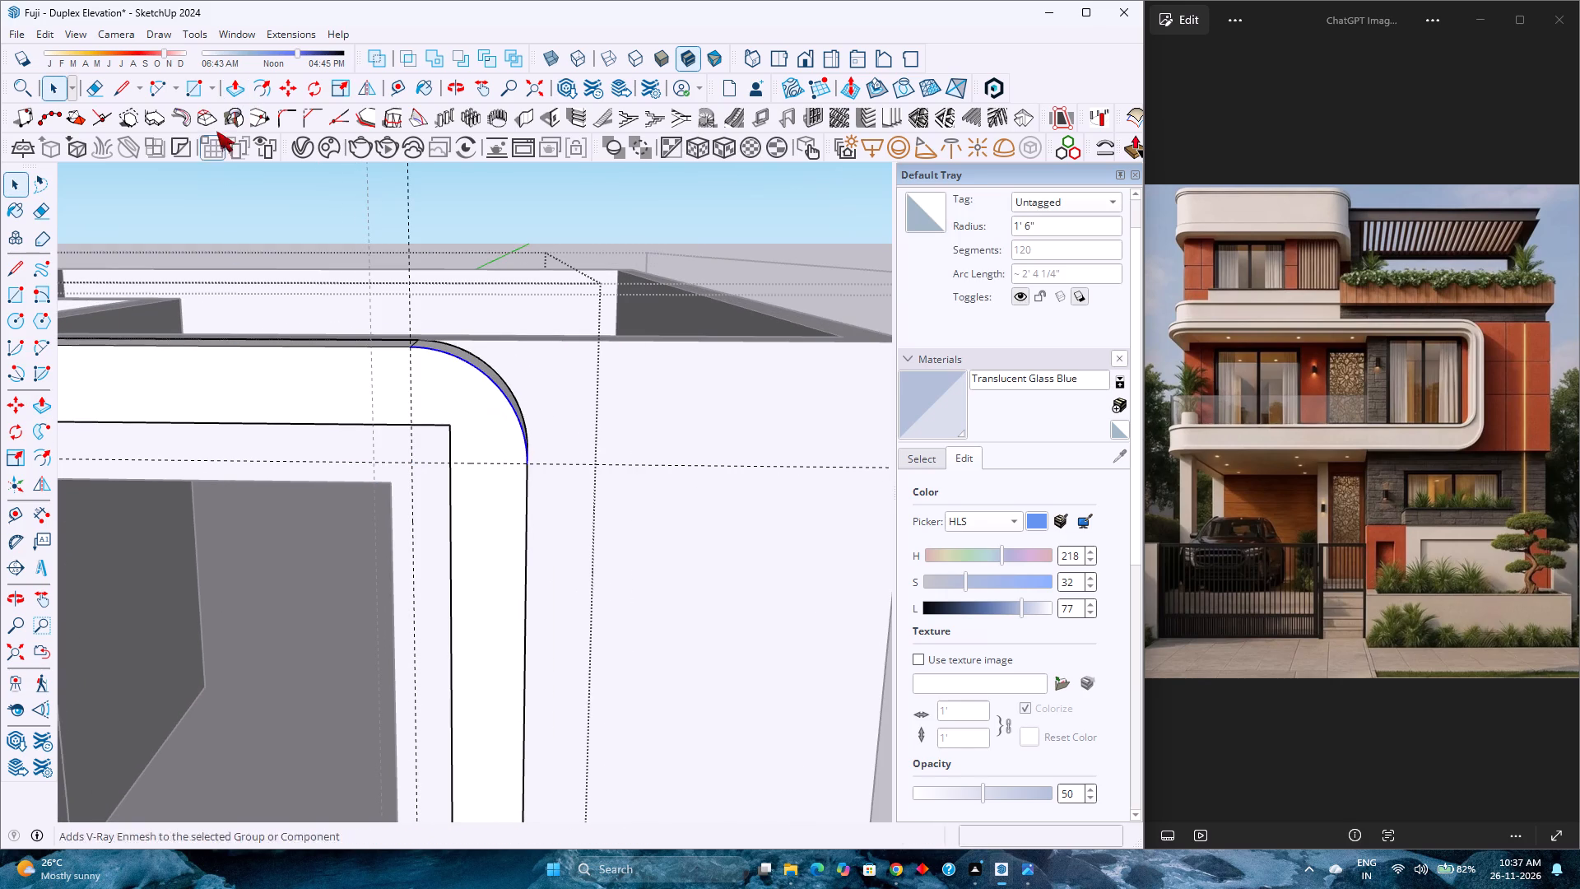
{"action": "left_click", "coordinate": [267, 92]}
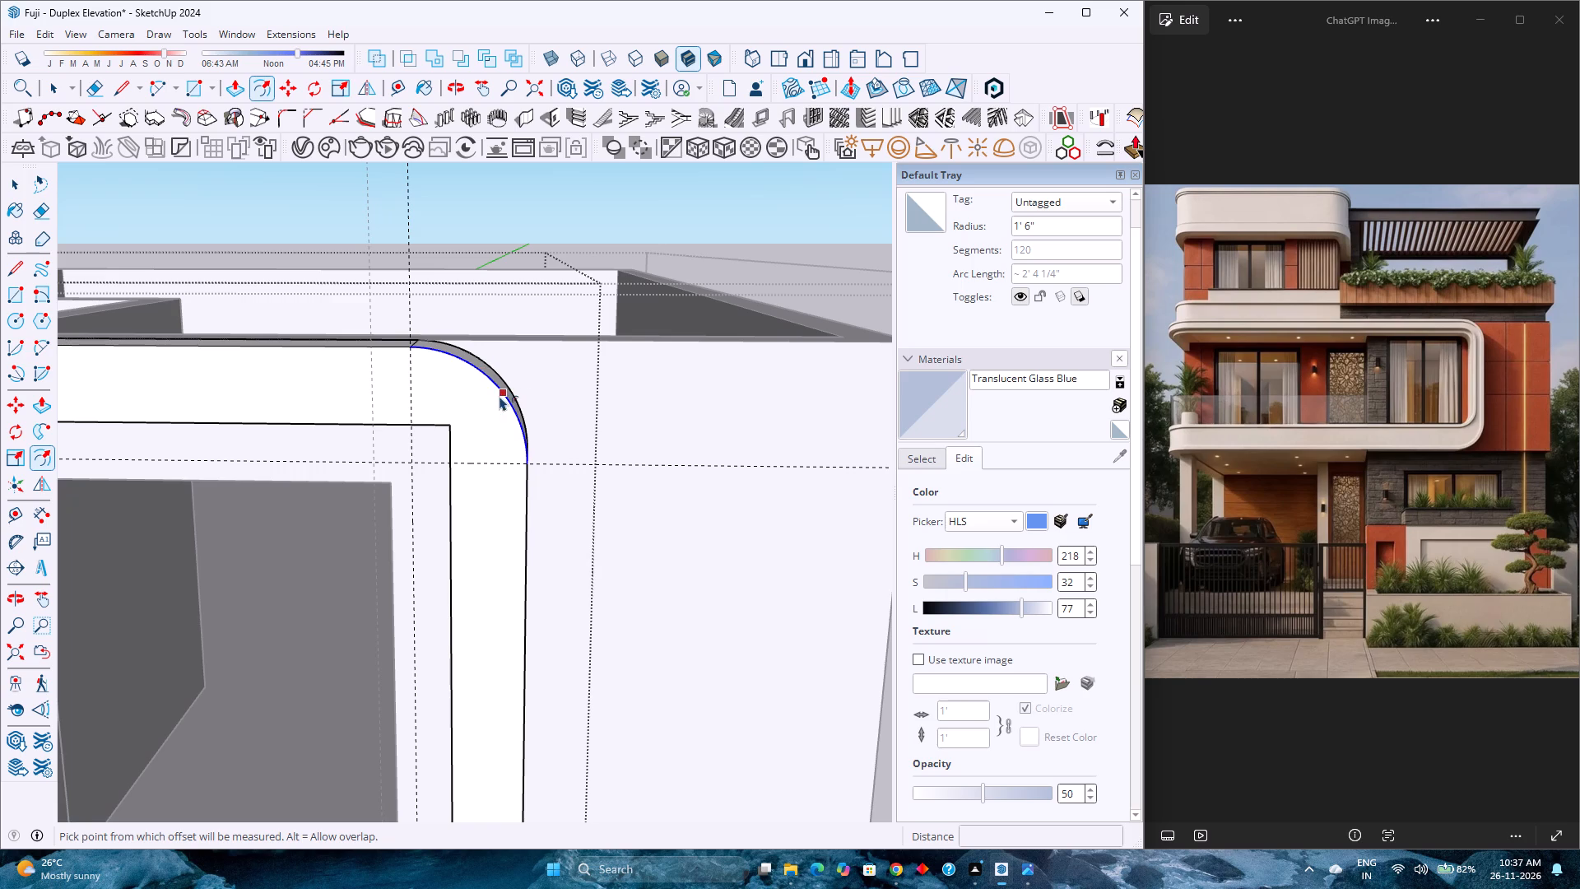
{"action": "left_click", "coordinate": [500, 396]}
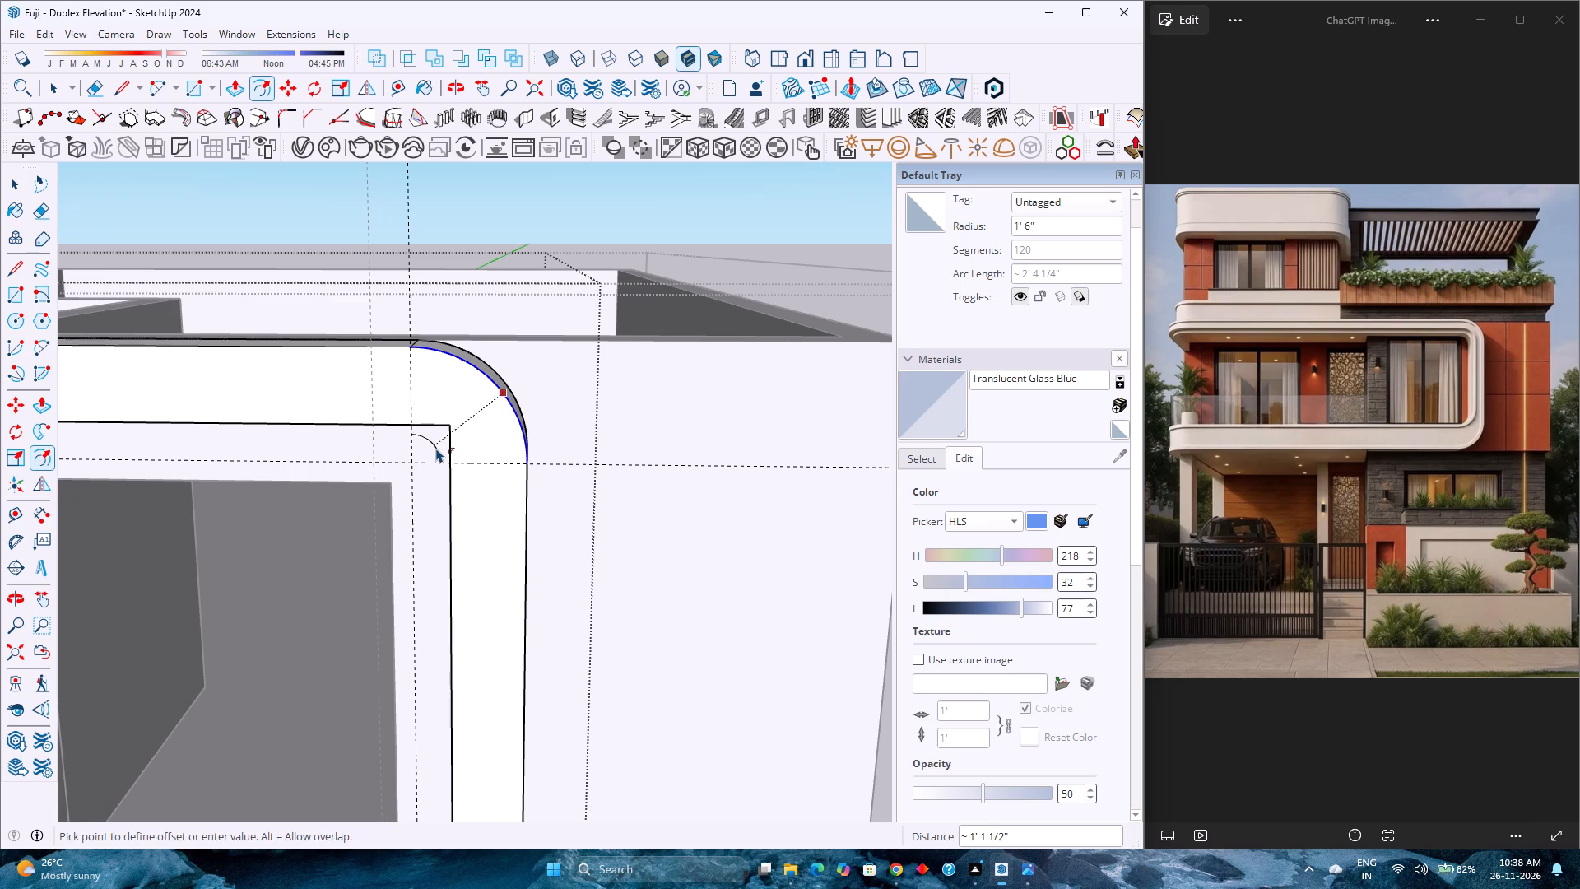
{"action": "type", "text": "1'"}
{"action": "key", "text": "Return"}
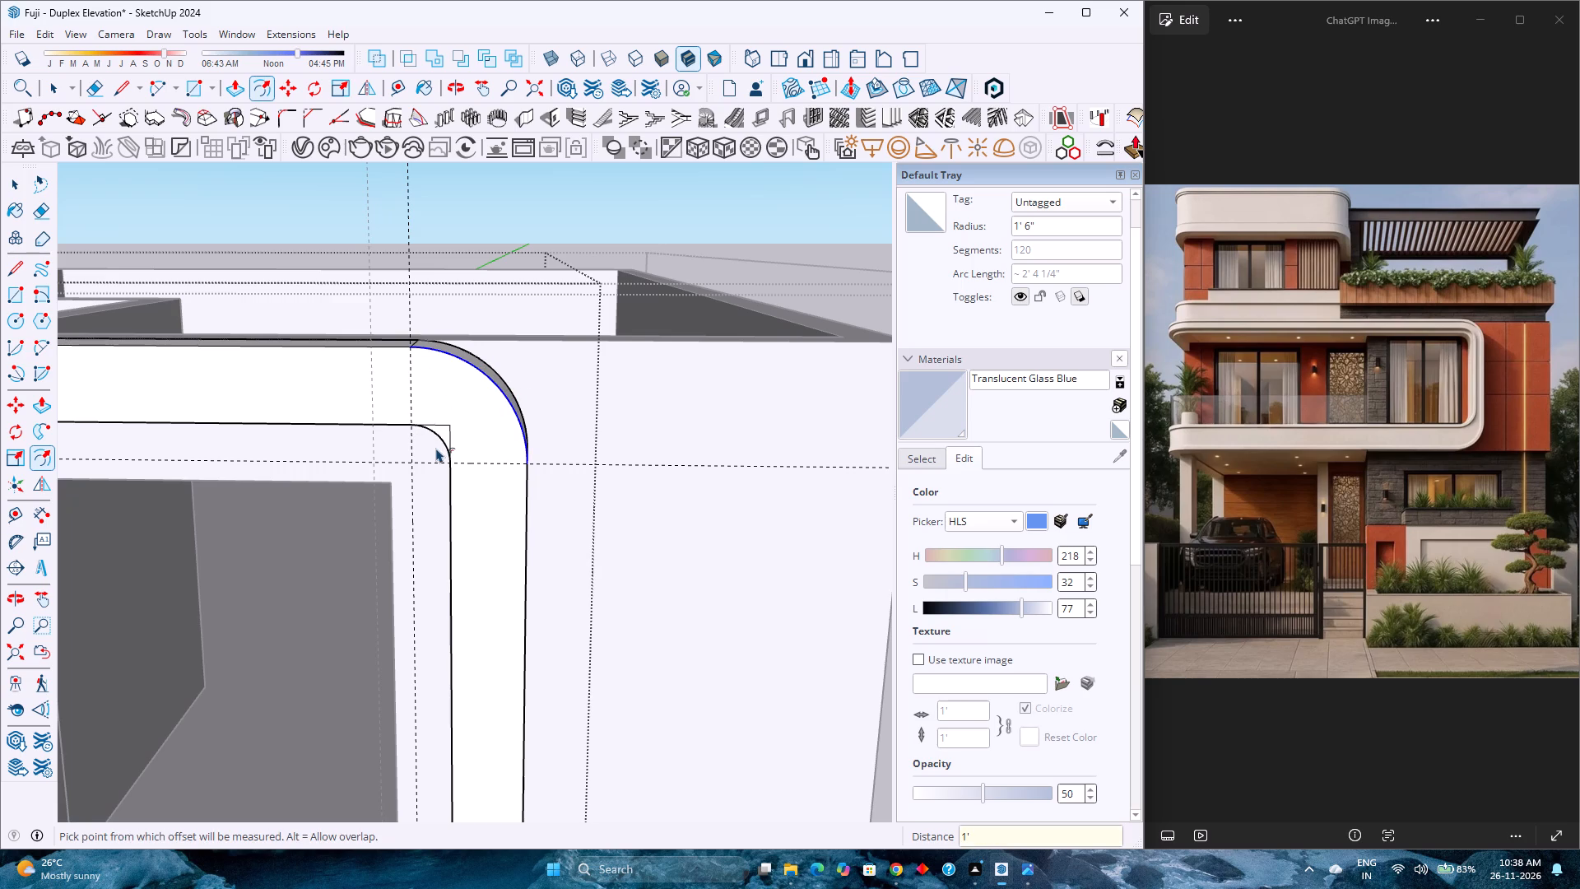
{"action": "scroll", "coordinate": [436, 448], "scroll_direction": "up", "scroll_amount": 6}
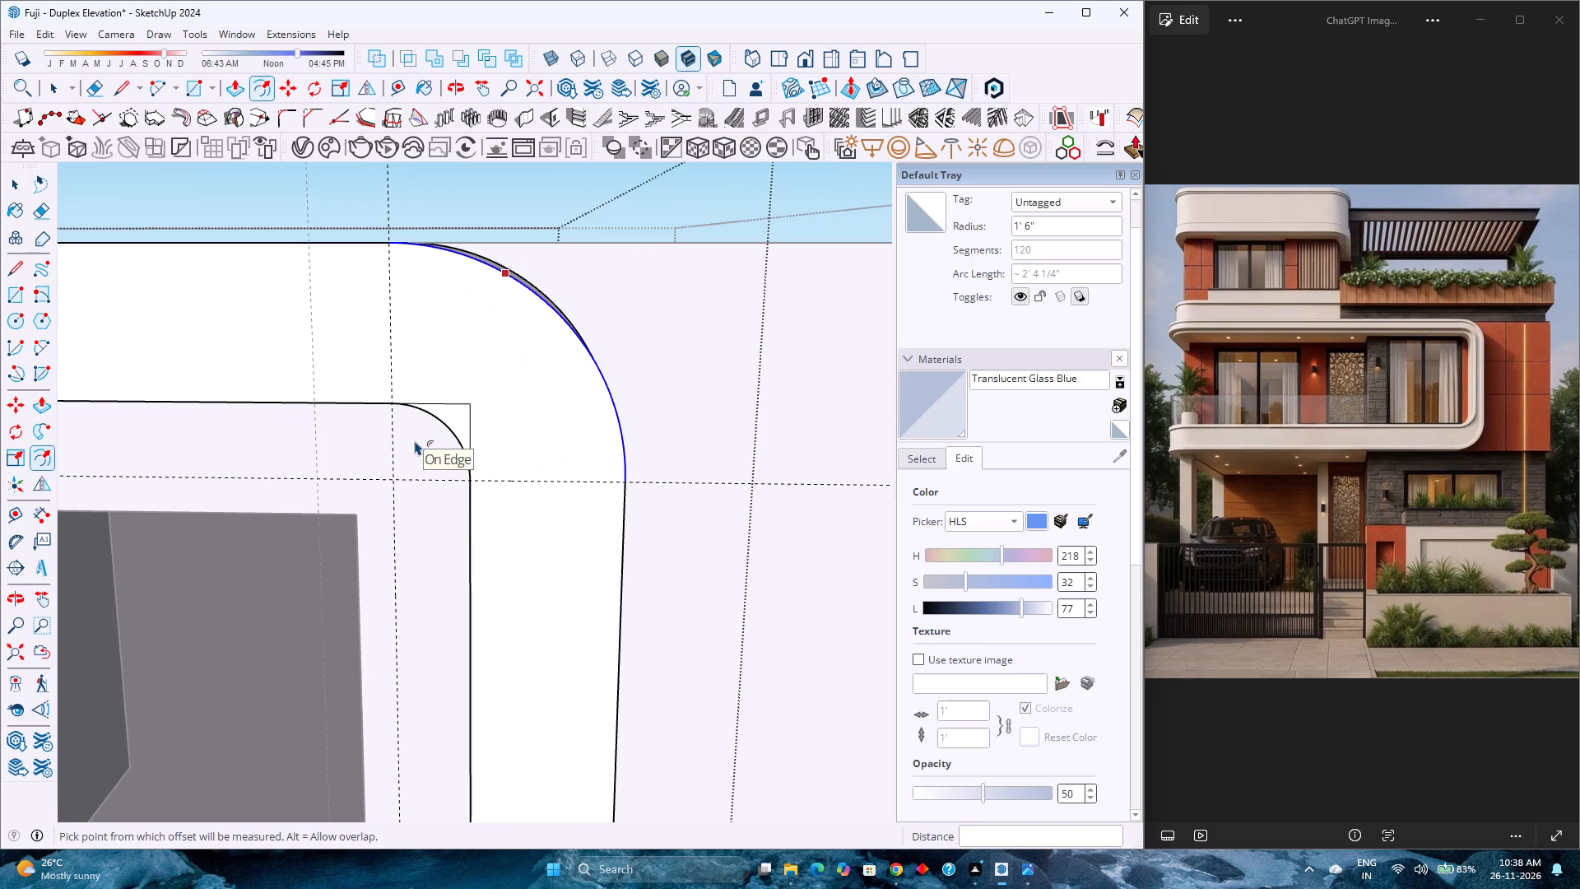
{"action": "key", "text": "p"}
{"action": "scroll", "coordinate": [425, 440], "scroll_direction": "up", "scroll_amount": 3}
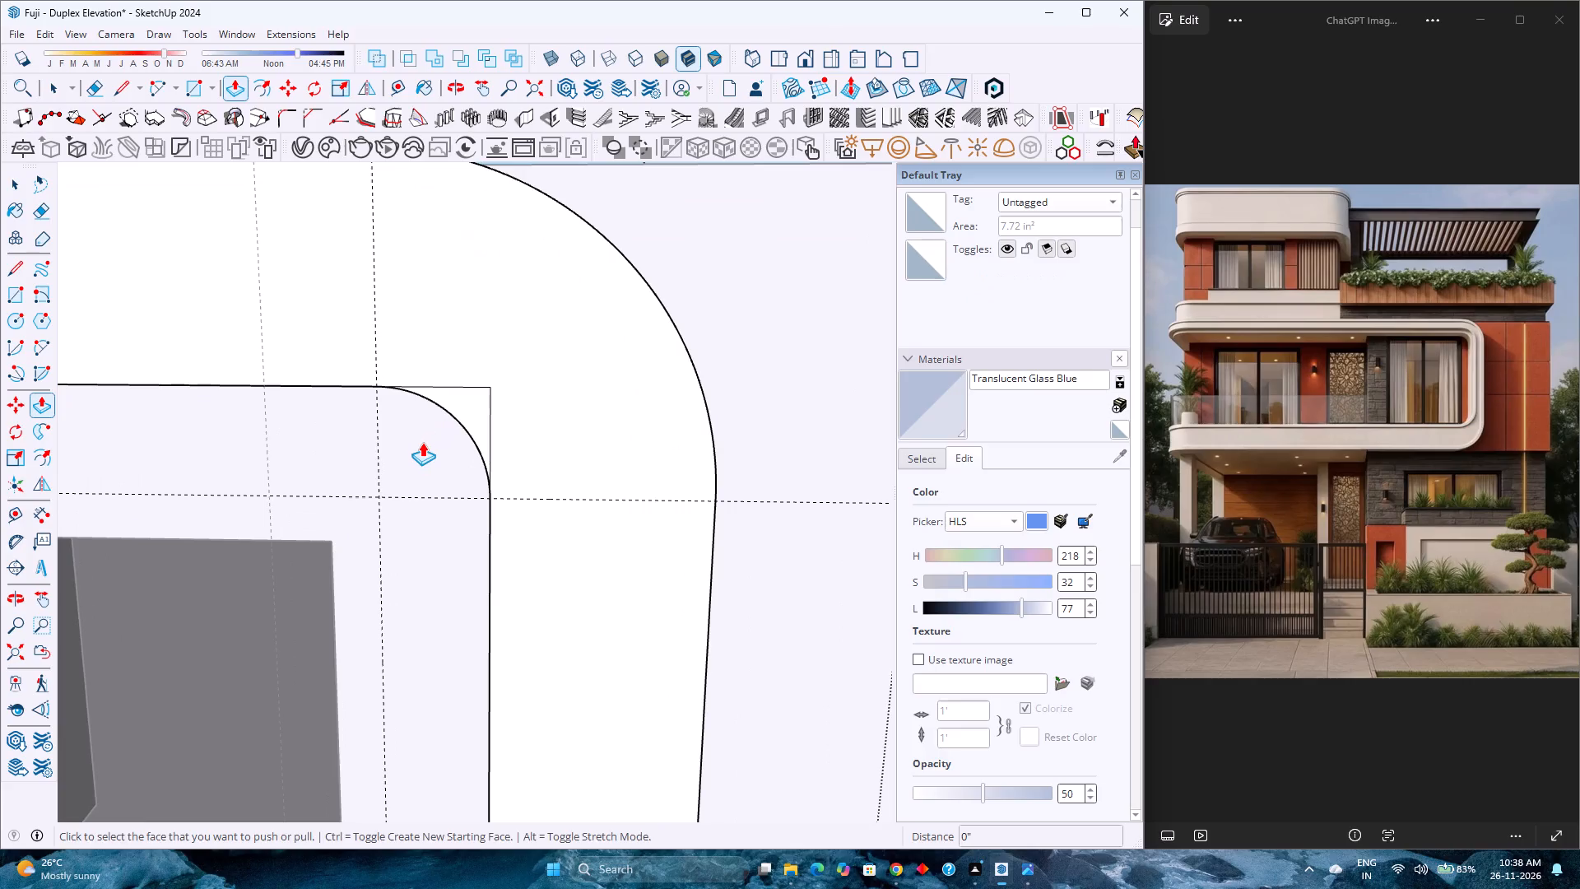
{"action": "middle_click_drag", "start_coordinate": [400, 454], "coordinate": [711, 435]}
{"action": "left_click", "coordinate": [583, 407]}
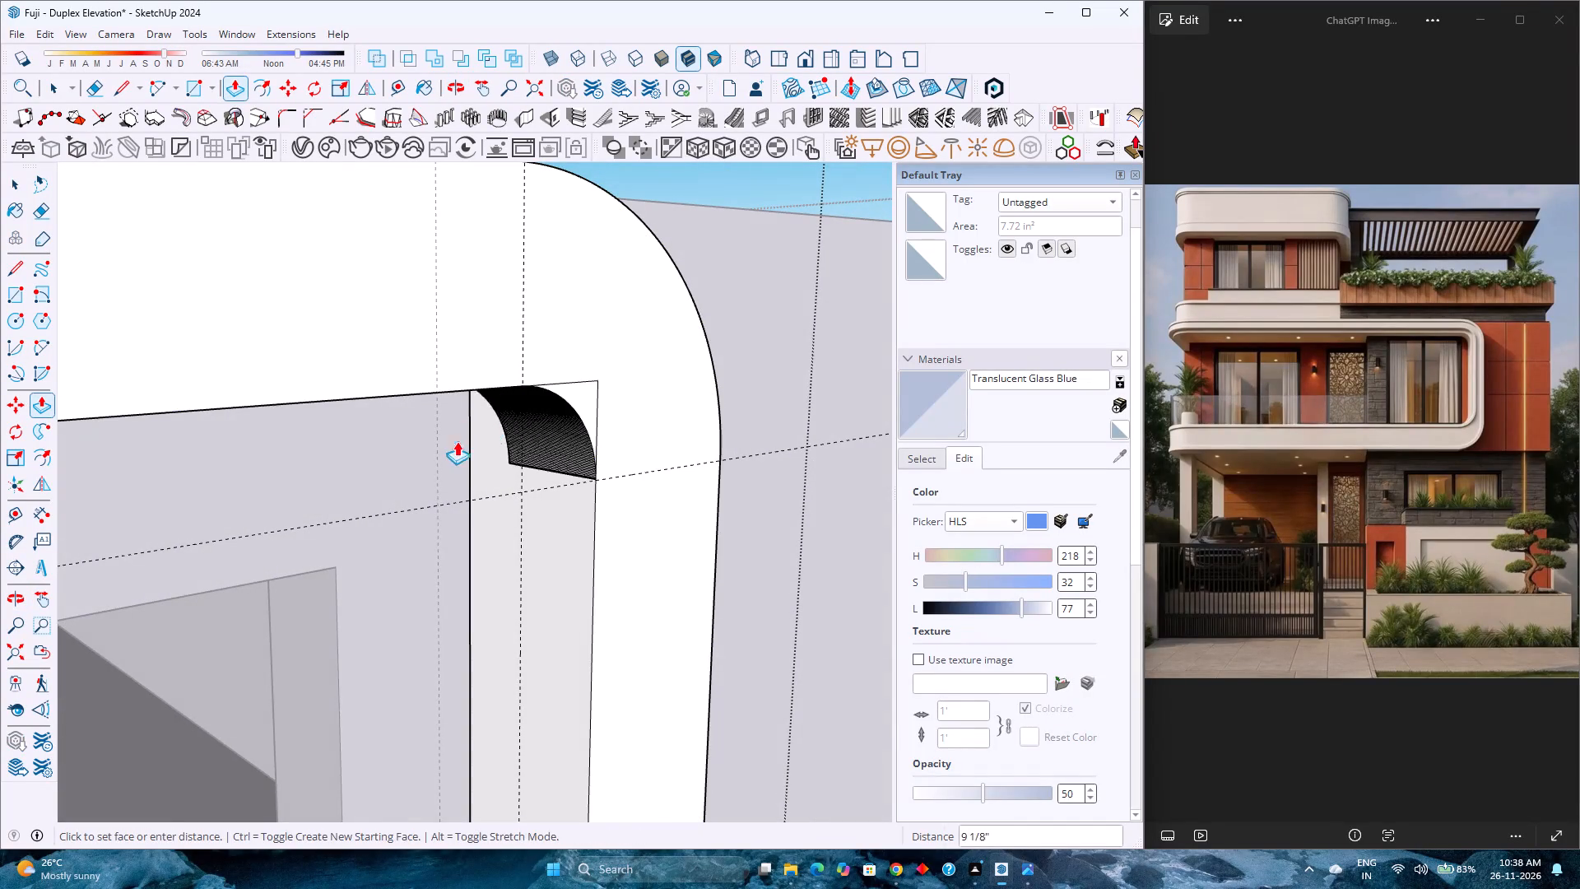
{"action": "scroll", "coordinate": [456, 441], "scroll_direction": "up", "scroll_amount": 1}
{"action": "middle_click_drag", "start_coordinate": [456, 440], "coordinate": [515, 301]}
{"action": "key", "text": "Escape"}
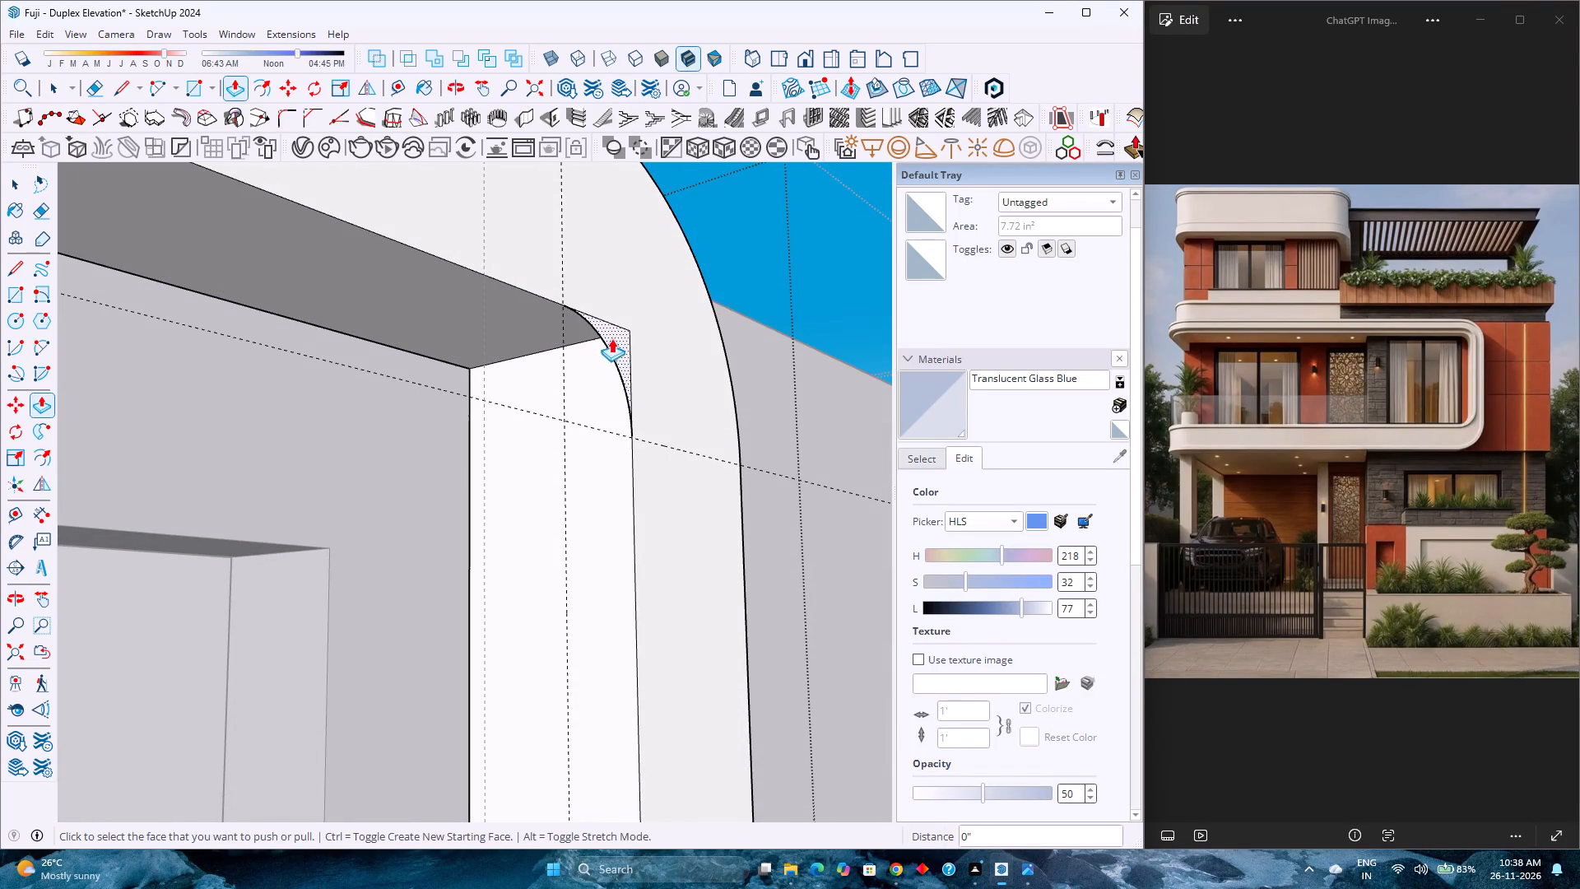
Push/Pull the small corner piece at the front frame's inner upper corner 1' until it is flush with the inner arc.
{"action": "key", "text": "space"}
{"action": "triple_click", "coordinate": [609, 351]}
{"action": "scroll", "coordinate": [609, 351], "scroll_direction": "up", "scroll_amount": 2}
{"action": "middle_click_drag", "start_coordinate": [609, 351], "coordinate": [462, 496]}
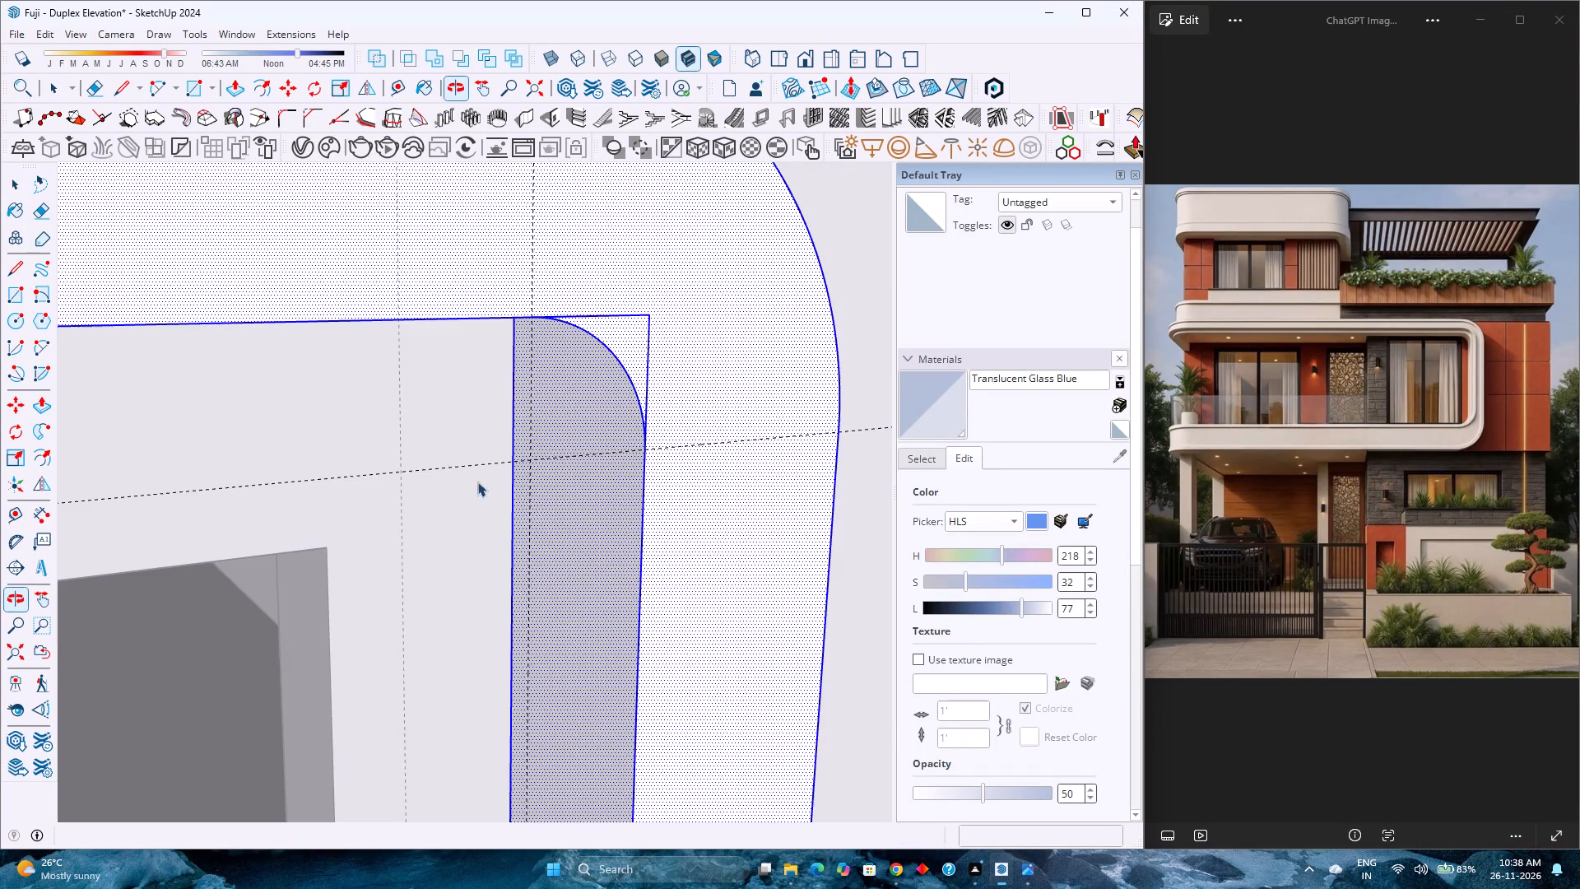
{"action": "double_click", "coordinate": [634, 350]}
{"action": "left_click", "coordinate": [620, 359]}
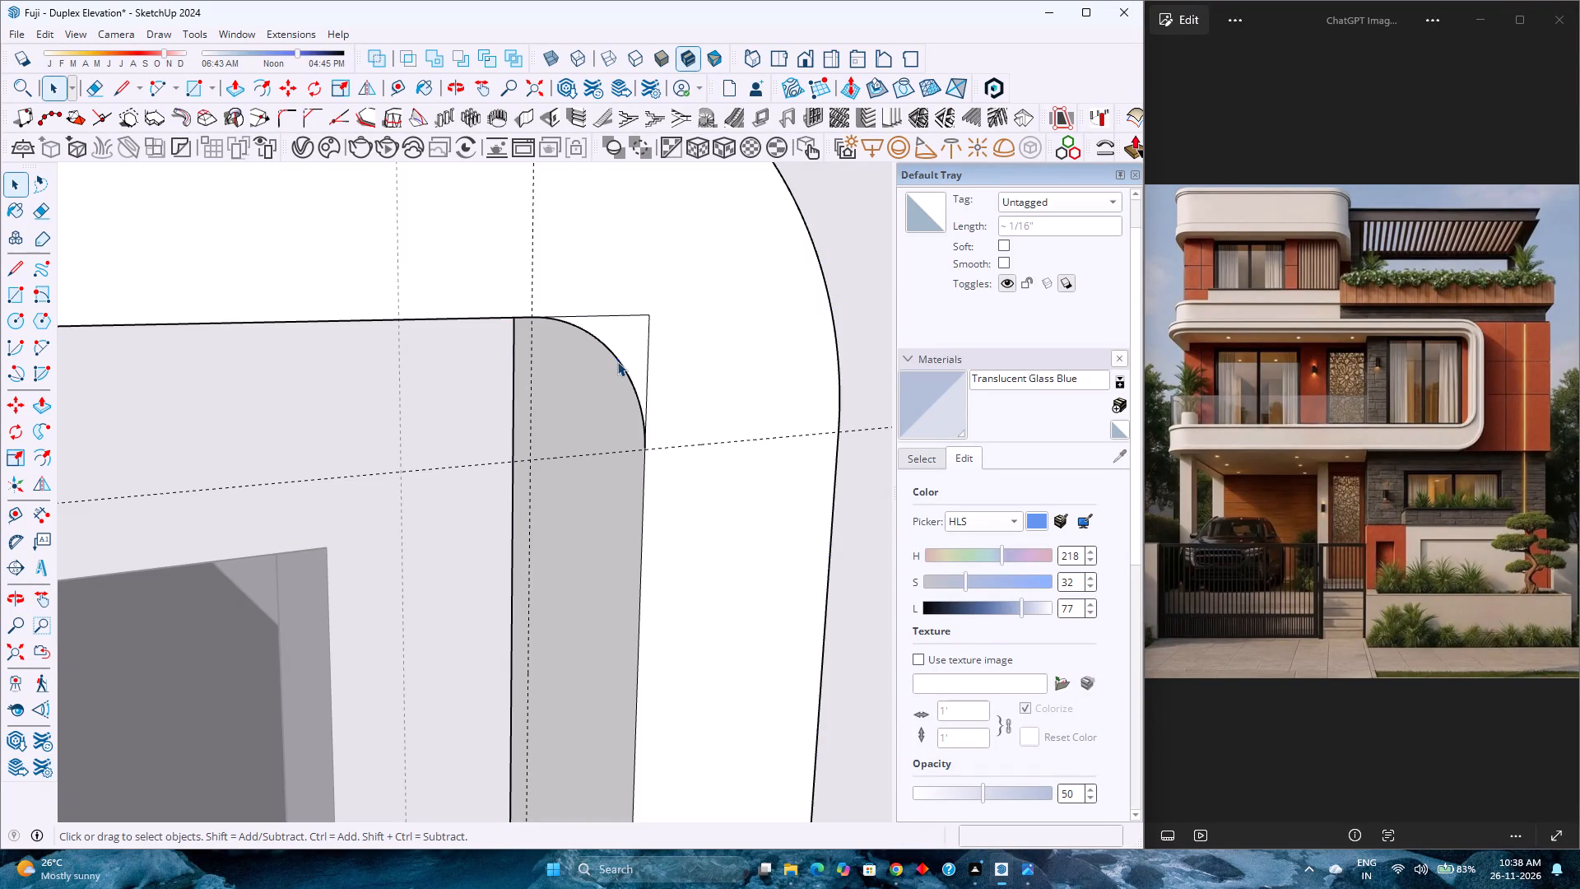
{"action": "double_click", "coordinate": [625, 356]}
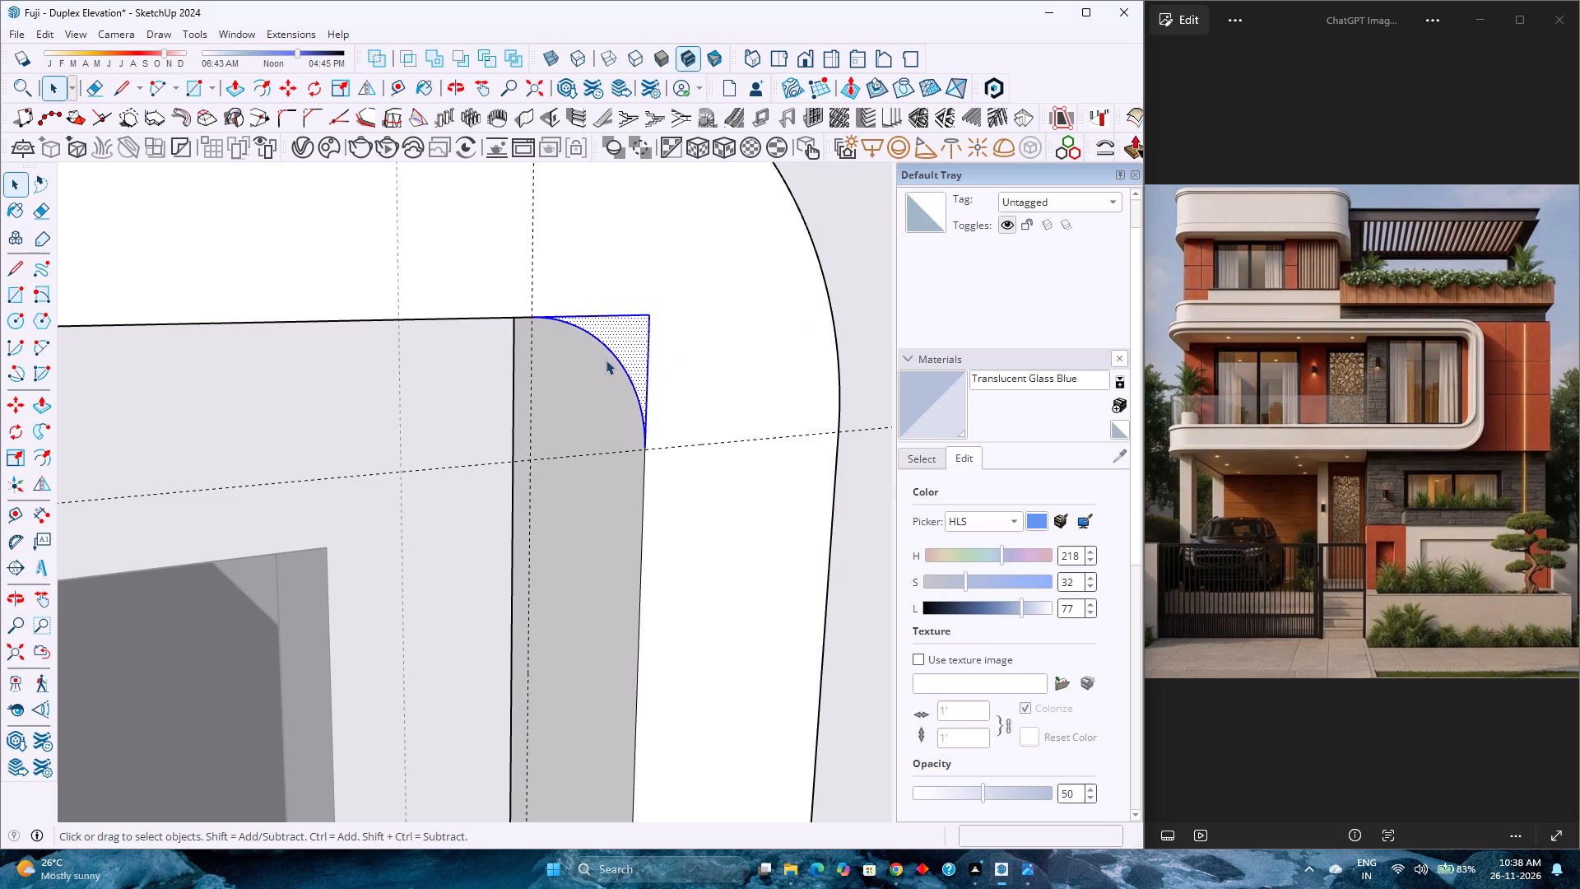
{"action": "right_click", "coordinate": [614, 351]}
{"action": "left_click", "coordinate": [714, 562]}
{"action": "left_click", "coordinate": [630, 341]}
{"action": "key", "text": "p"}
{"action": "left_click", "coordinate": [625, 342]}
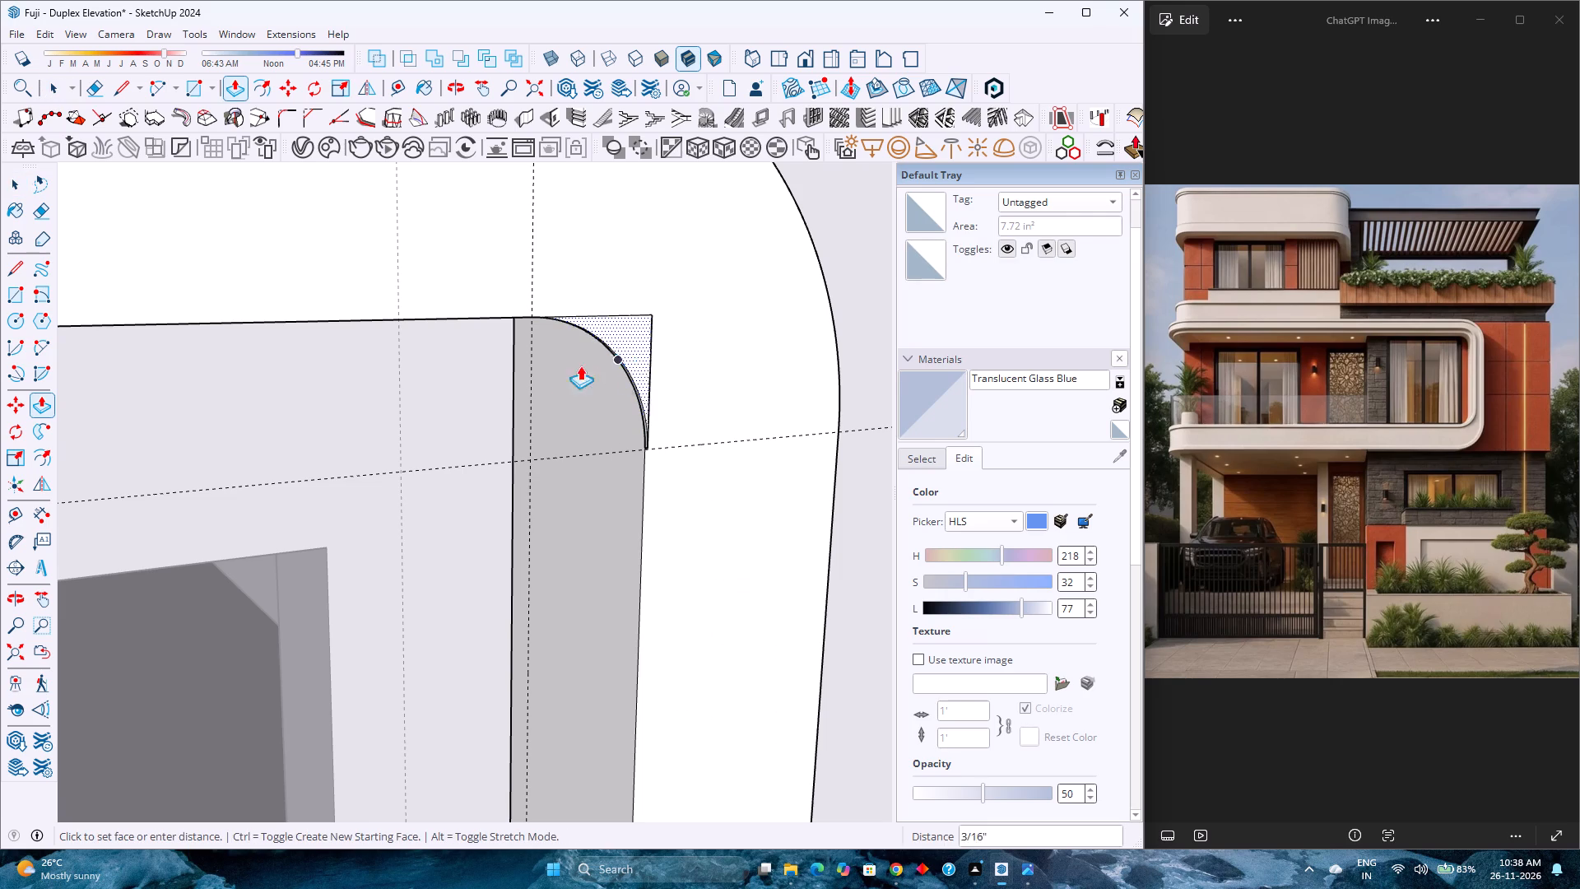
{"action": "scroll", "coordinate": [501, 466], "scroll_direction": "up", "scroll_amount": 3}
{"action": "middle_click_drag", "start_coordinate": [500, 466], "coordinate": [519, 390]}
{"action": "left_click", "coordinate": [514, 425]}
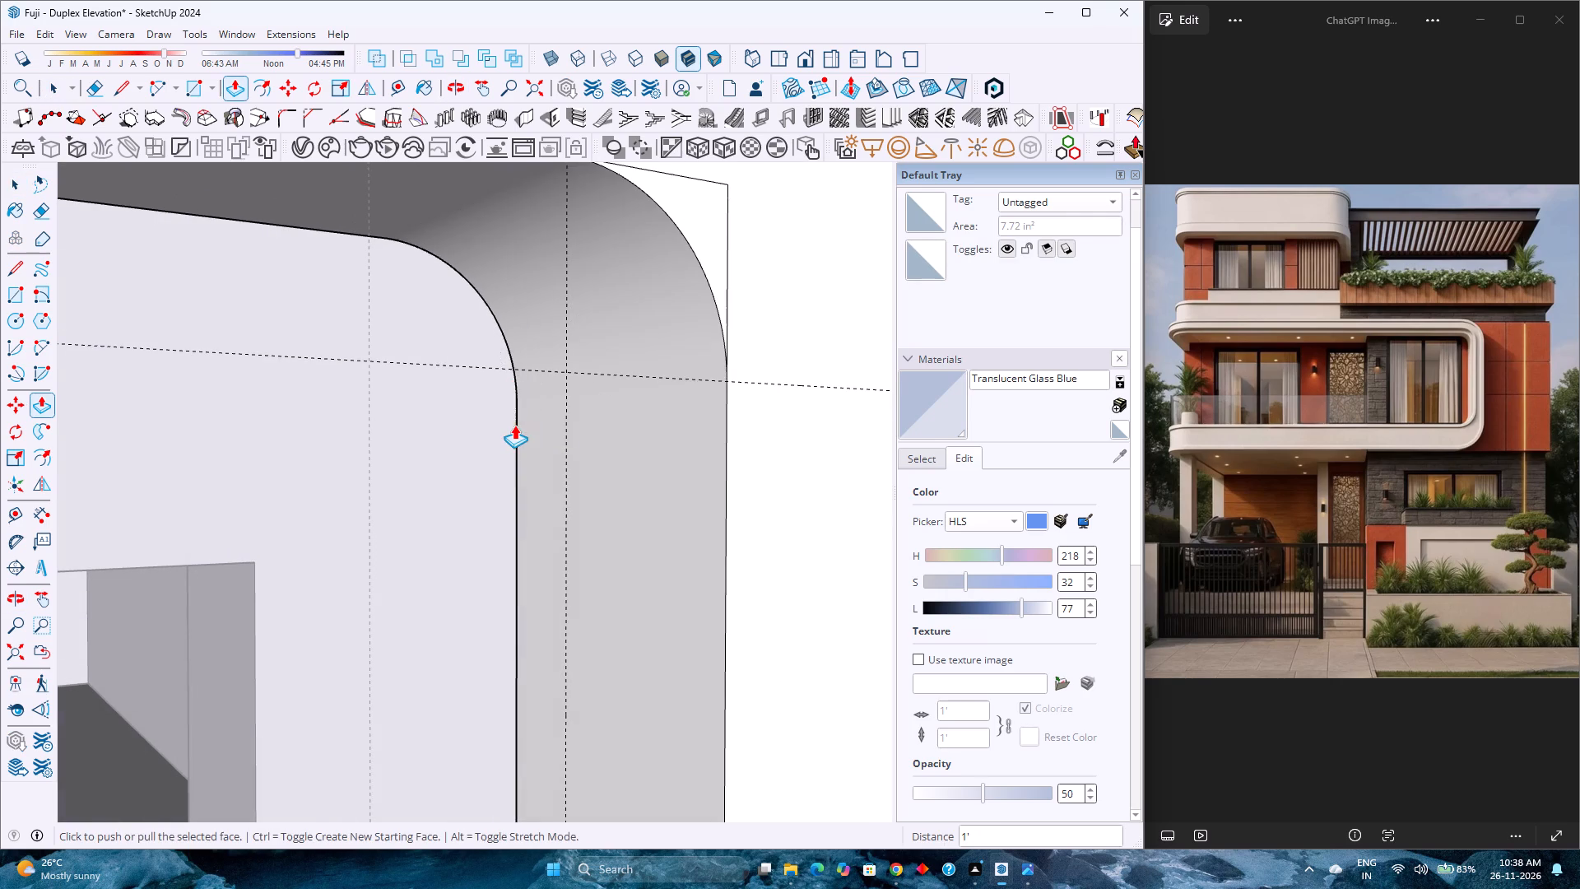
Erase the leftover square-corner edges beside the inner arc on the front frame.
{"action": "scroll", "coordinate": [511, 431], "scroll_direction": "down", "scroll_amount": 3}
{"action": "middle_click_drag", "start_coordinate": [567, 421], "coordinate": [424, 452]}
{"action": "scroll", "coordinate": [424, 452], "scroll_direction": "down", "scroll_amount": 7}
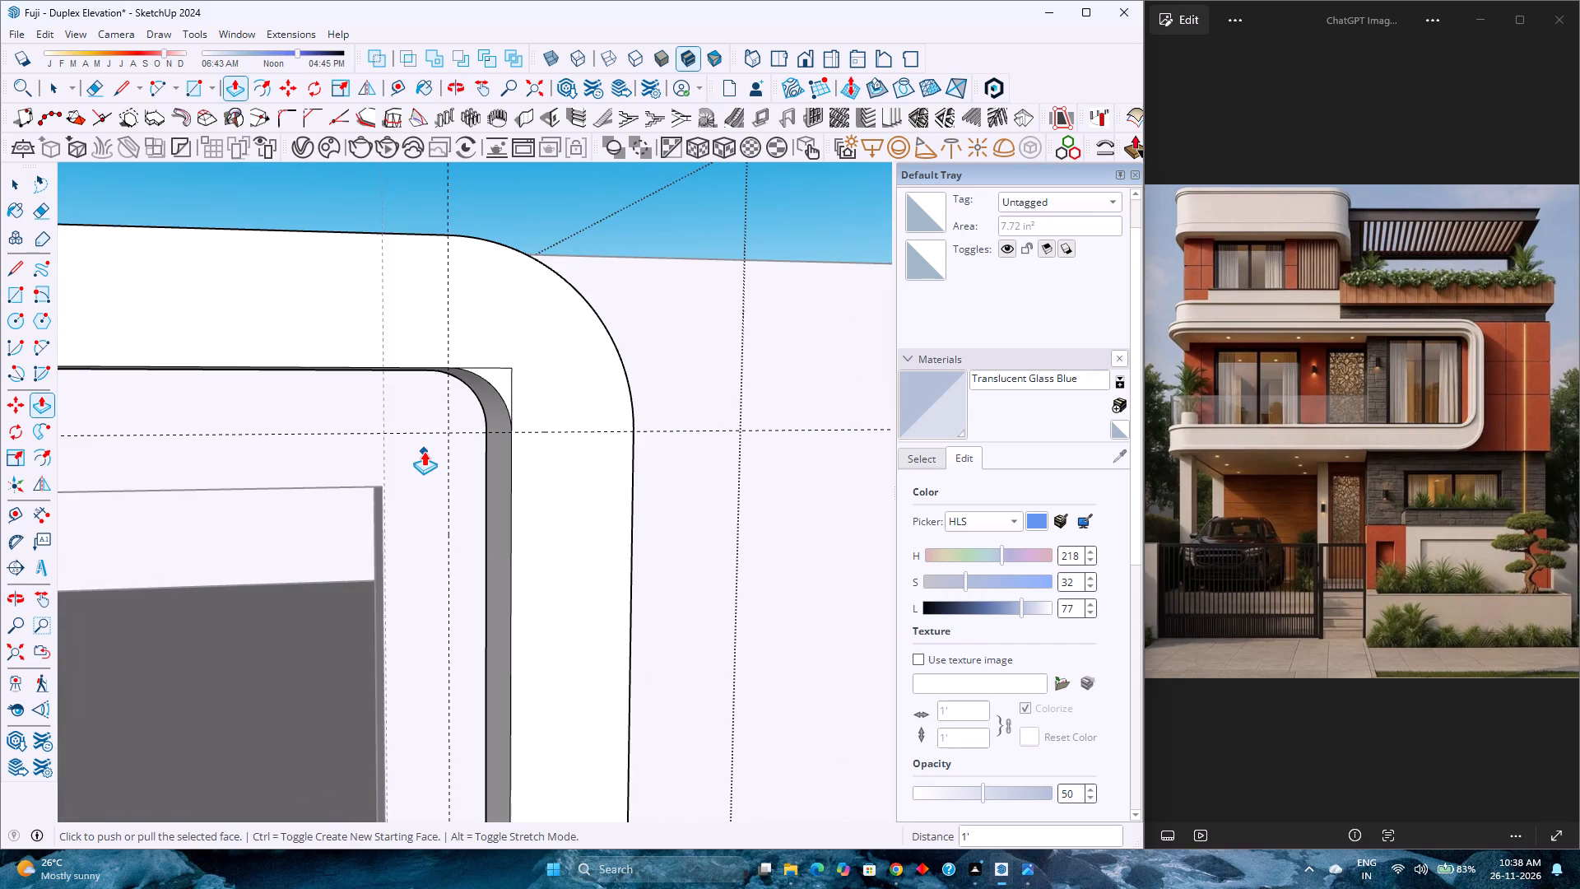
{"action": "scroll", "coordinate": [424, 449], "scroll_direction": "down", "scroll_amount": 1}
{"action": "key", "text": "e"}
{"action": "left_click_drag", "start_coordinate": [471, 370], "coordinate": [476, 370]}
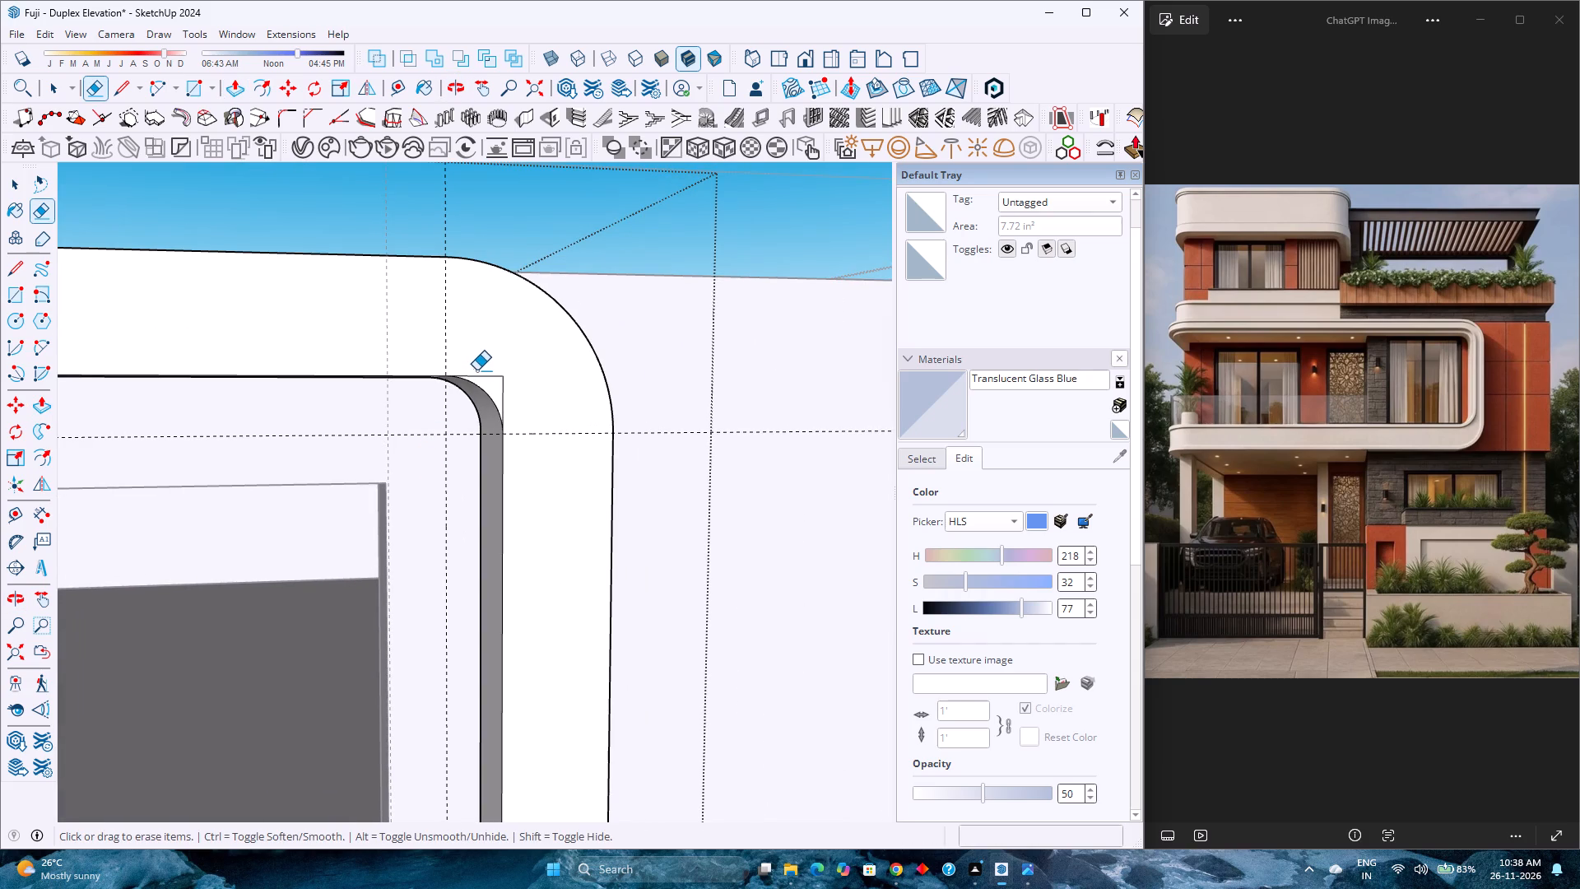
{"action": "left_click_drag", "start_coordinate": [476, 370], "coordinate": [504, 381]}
Examine the rounded front frame and the whole house from the front, below and the side.
{"action": "scroll", "coordinate": [510, 384], "scroll_direction": "down", "scroll_amount": 4}
{"action": "middle_click_drag", "start_coordinate": [508, 436], "coordinate": [723, 264]}
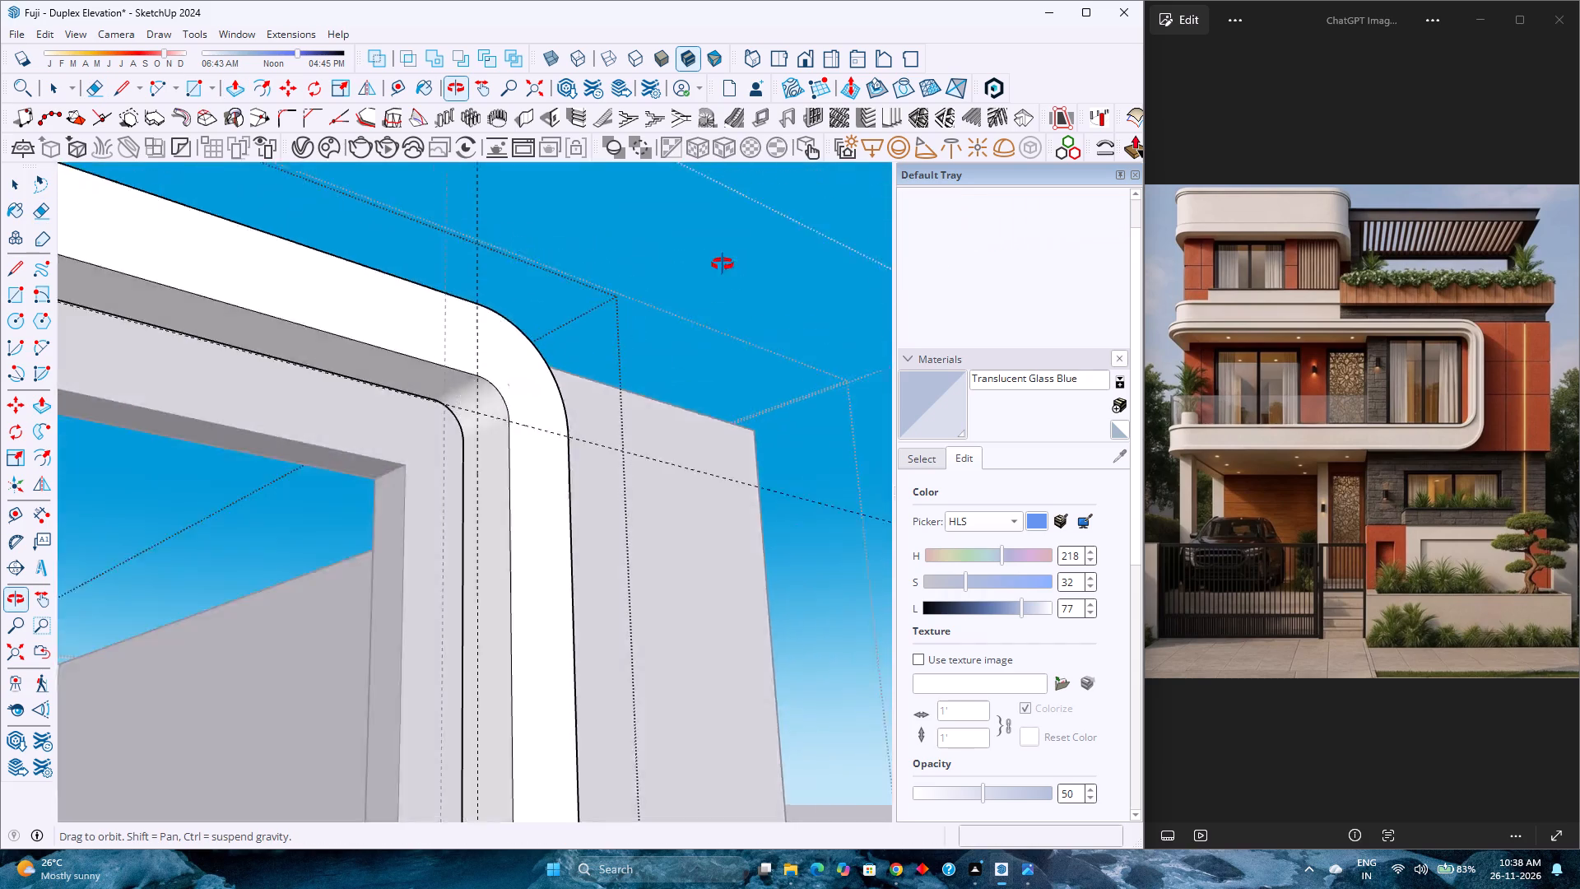
{"action": "middle_click_drag", "start_coordinate": [723, 264], "coordinate": [472, 468]}
{"action": "scroll", "coordinate": [595, 410], "scroll_direction": "down", "scroll_amount": 4}
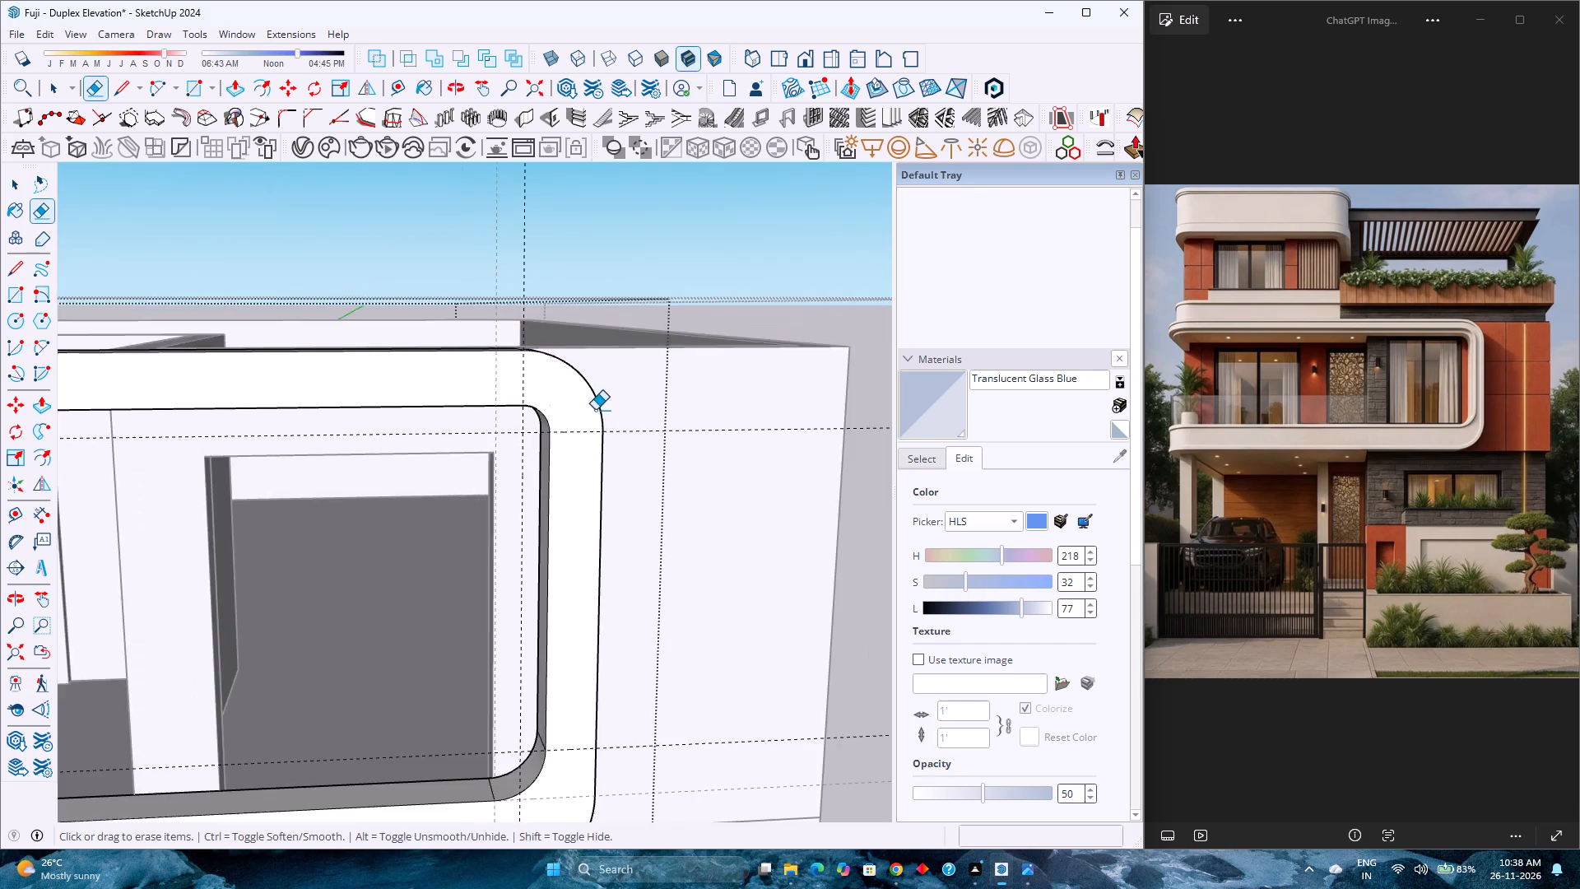
{"action": "scroll", "coordinate": [595, 410], "scroll_direction": "down", "scroll_amount": 9}
{"action": "middle_click_drag", "start_coordinate": [603, 561], "coordinate": [551, 485]}
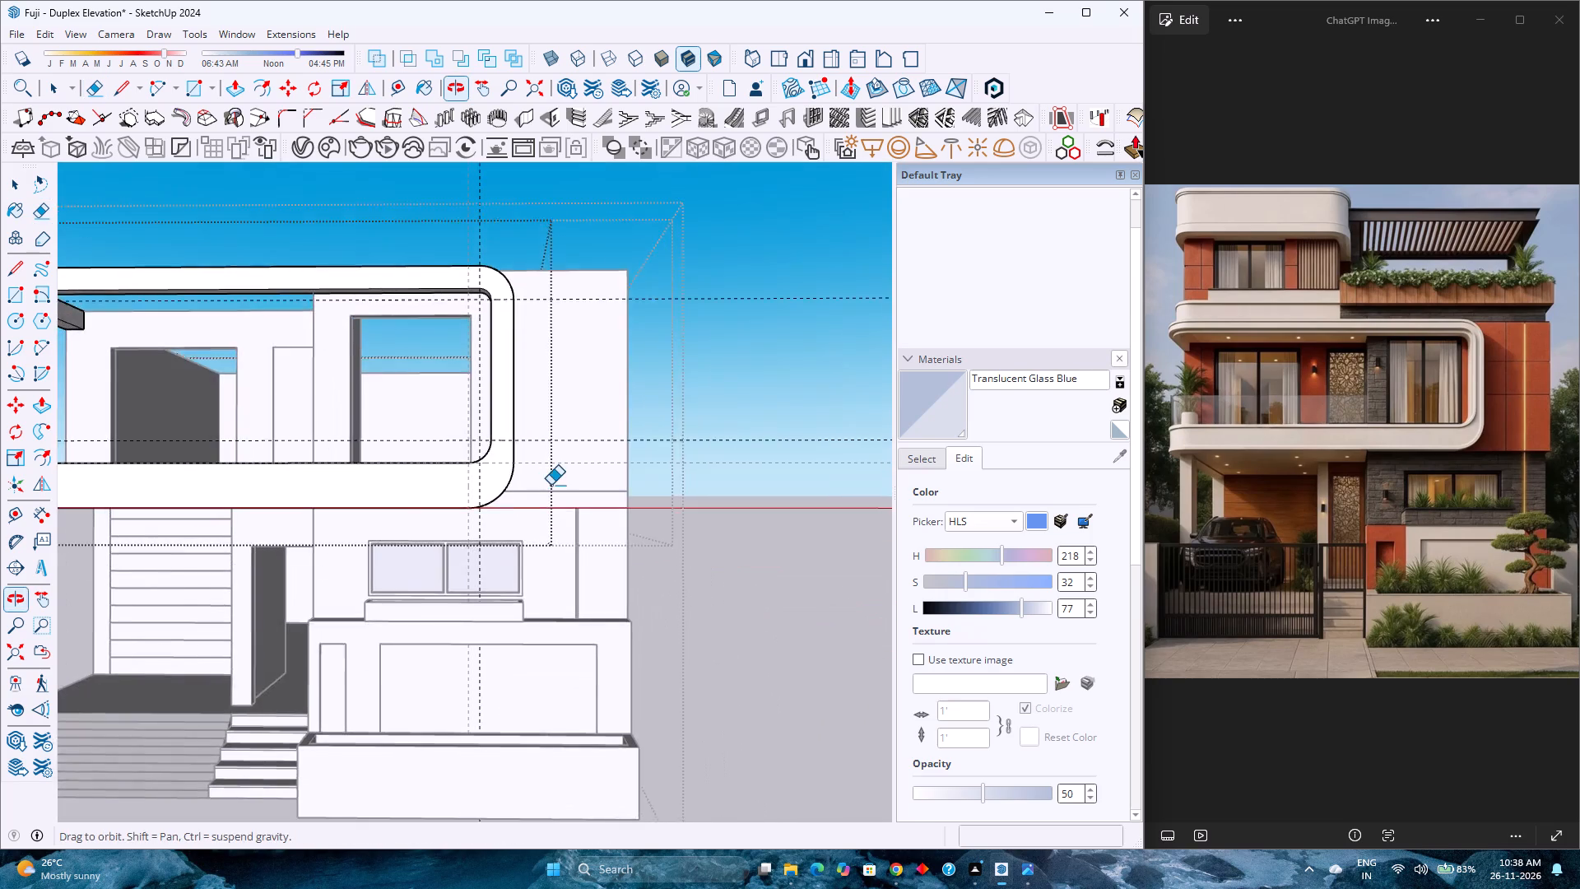
{"action": "scroll", "coordinate": [551, 485], "scroll_direction": "down", "scroll_amount": 6}
{"action": "scroll", "coordinate": [542, 470], "scroll_direction": "up", "scroll_amount": 5}
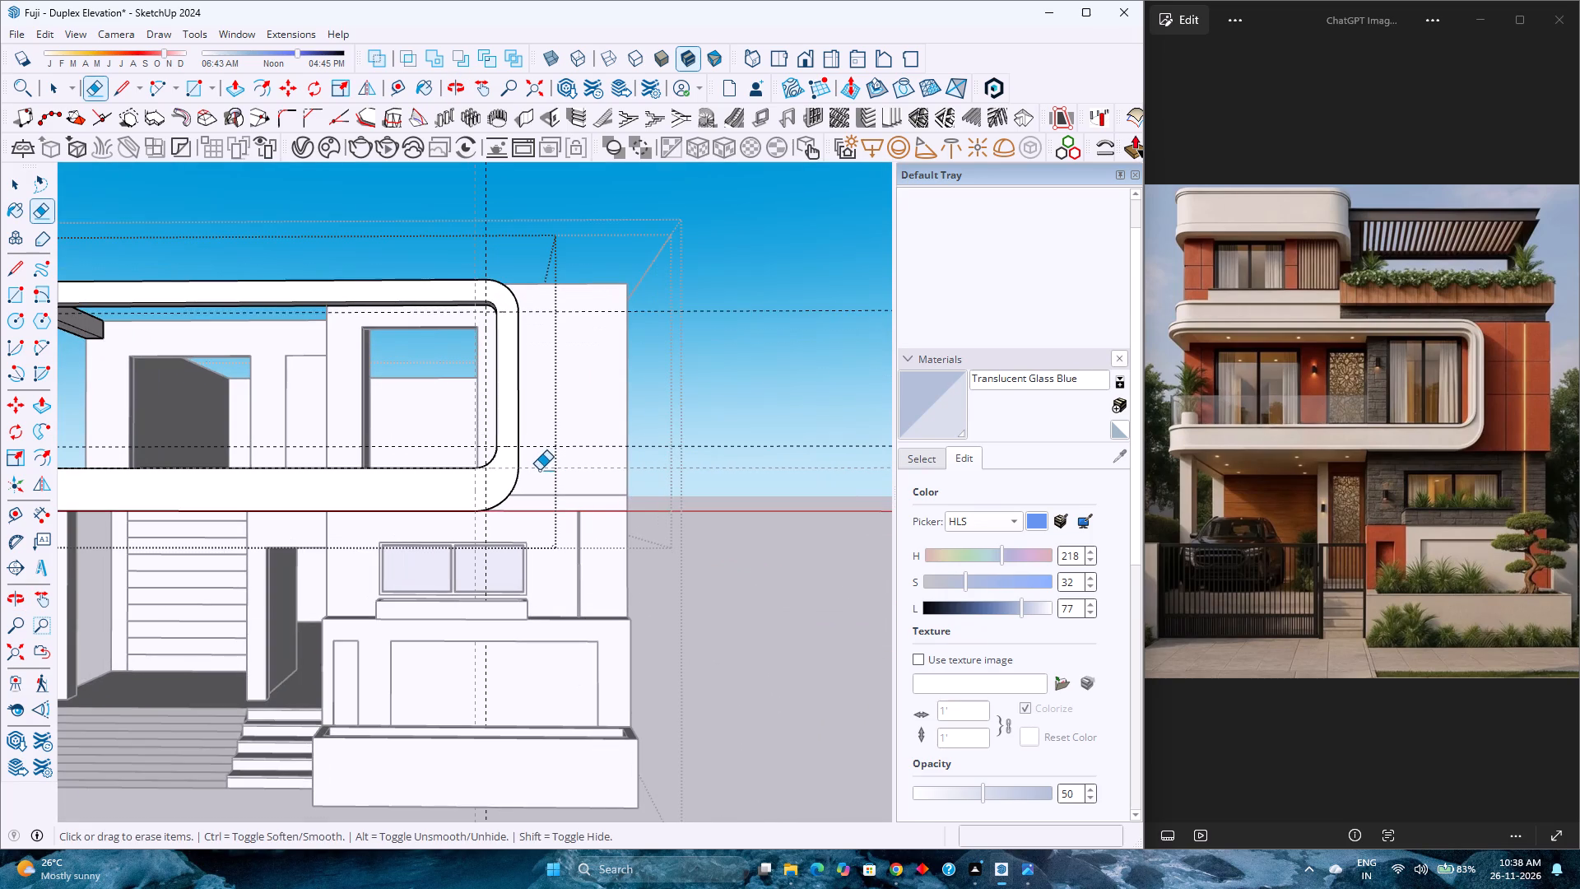
{"action": "key", "text": "space"}
{"action": "scroll", "coordinate": [539, 471], "scroll_direction": "down", "scroll_amount": 4}
{"action": "scroll", "coordinate": [130, 471], "scroll_direction": "down", "scroll_amount": 1}
{"action": "middle_click_drag", "start_coordinate": [130, 471], "coordinate": [236, 472]}
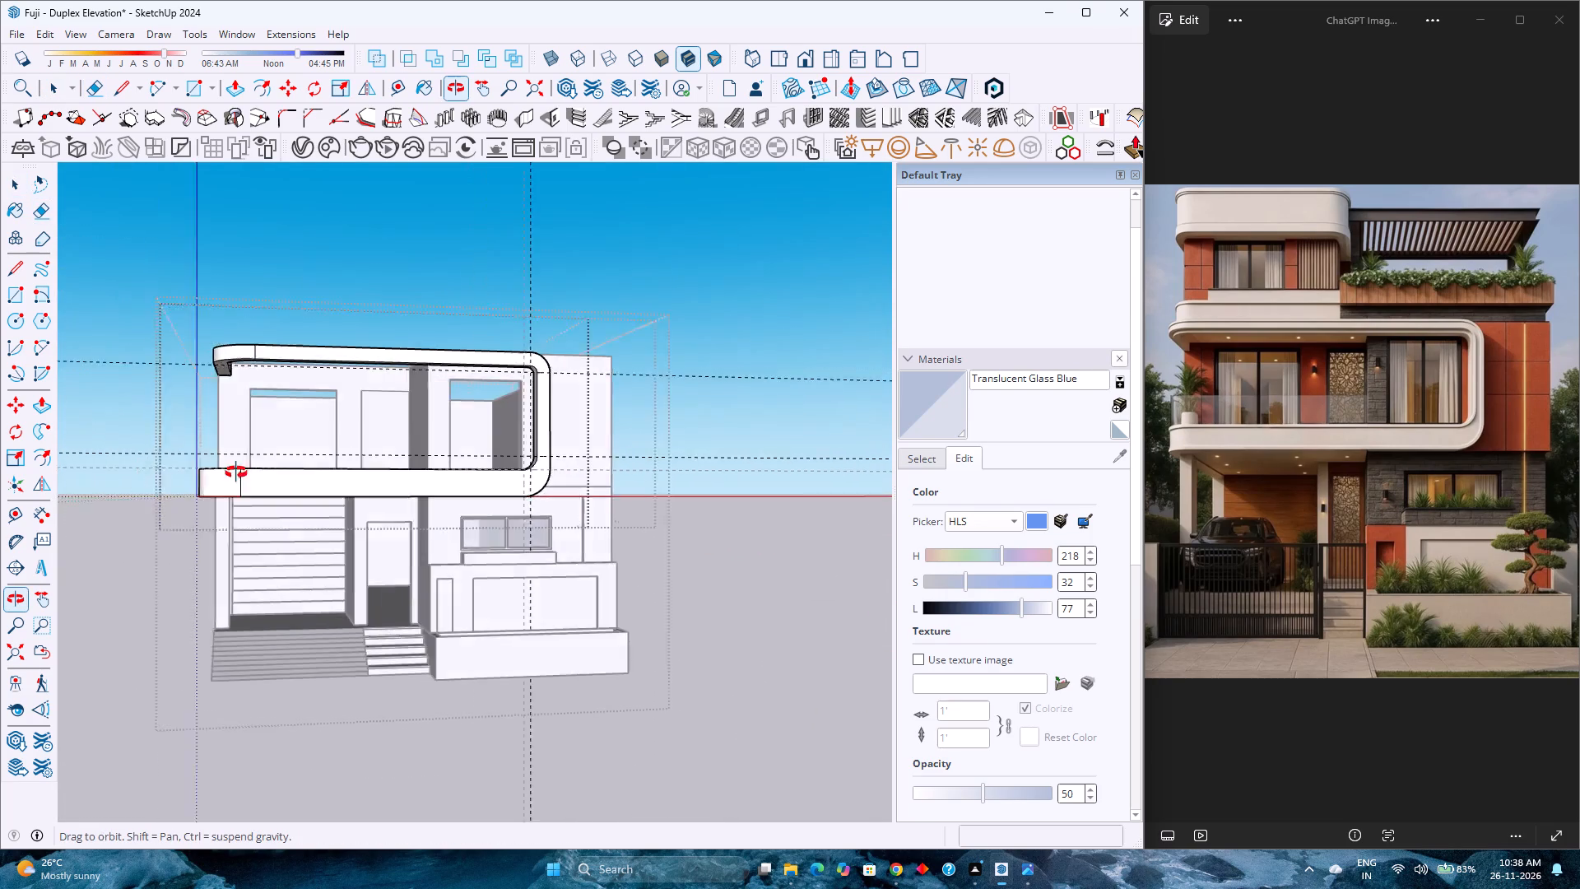
{"action": "middle_click_drag", "start_coordinate": [236, 472], "coordinate": [197, 472]}
{"action": "scroll", "coordinate": [231, 444], "scroll_direction": "down", "scroll_amount": 1}
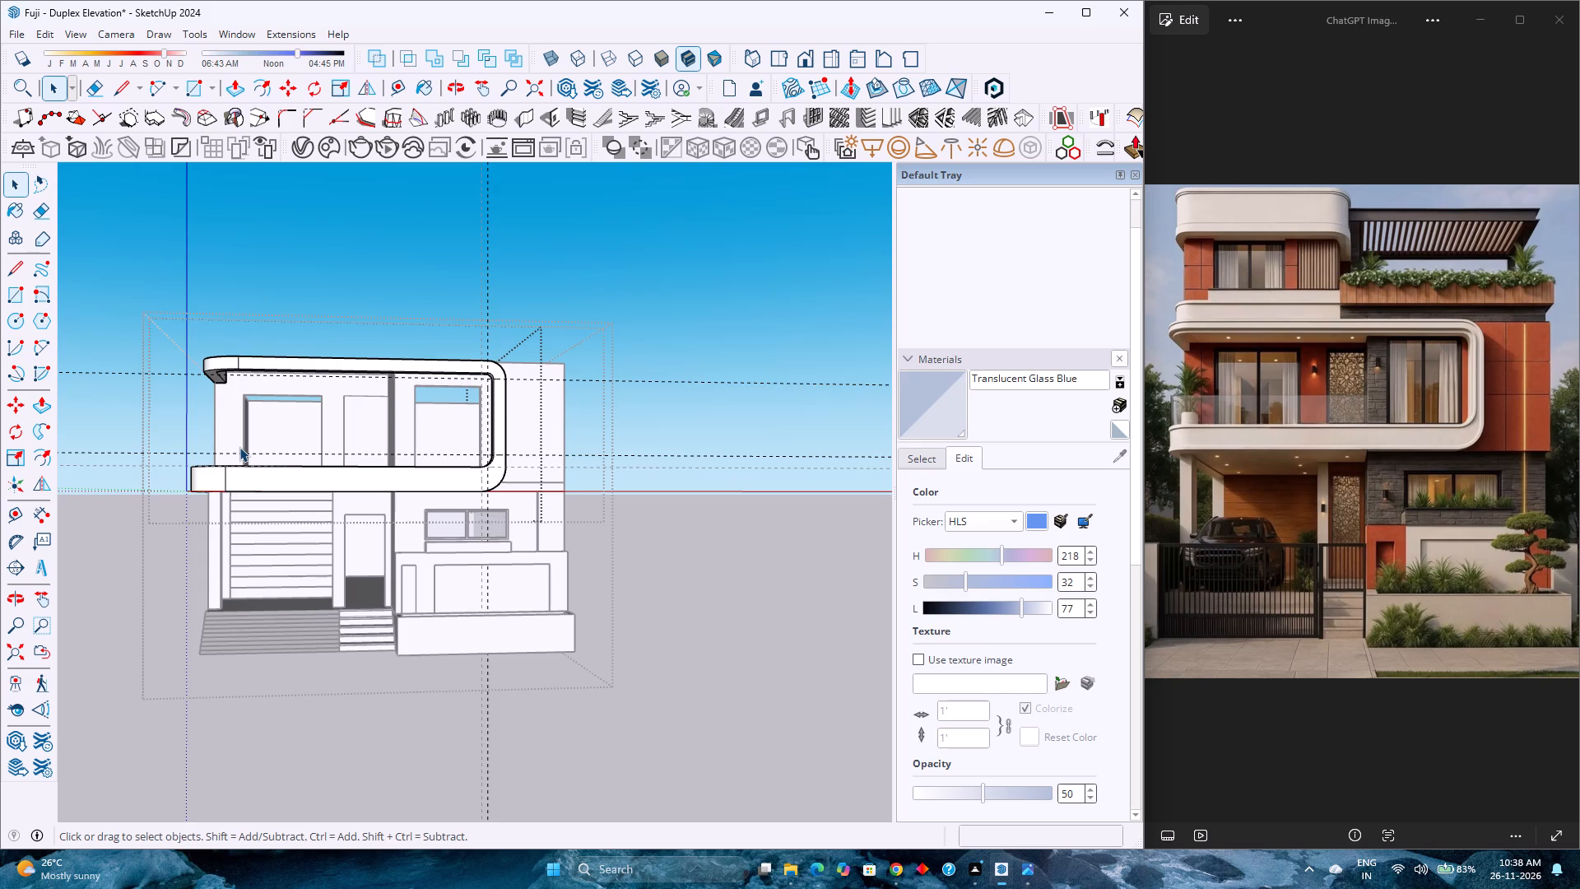
{"action": "scroll", "coordinate": [239, 447], "scroll_direction": "down", "scroll_amount": 1}
{"action": "scroll", "coordinate": [239, 447], "scroll_direction": "up", "scroll_amount": 3}
{"action": "middle_click_drag", "start_coordinate": [236, 448], "coordinate": [685, 514]}
{"action": "scroll", "coordinate": [579, 466], "scroll_direction": "down", "scroll_amount": 4}
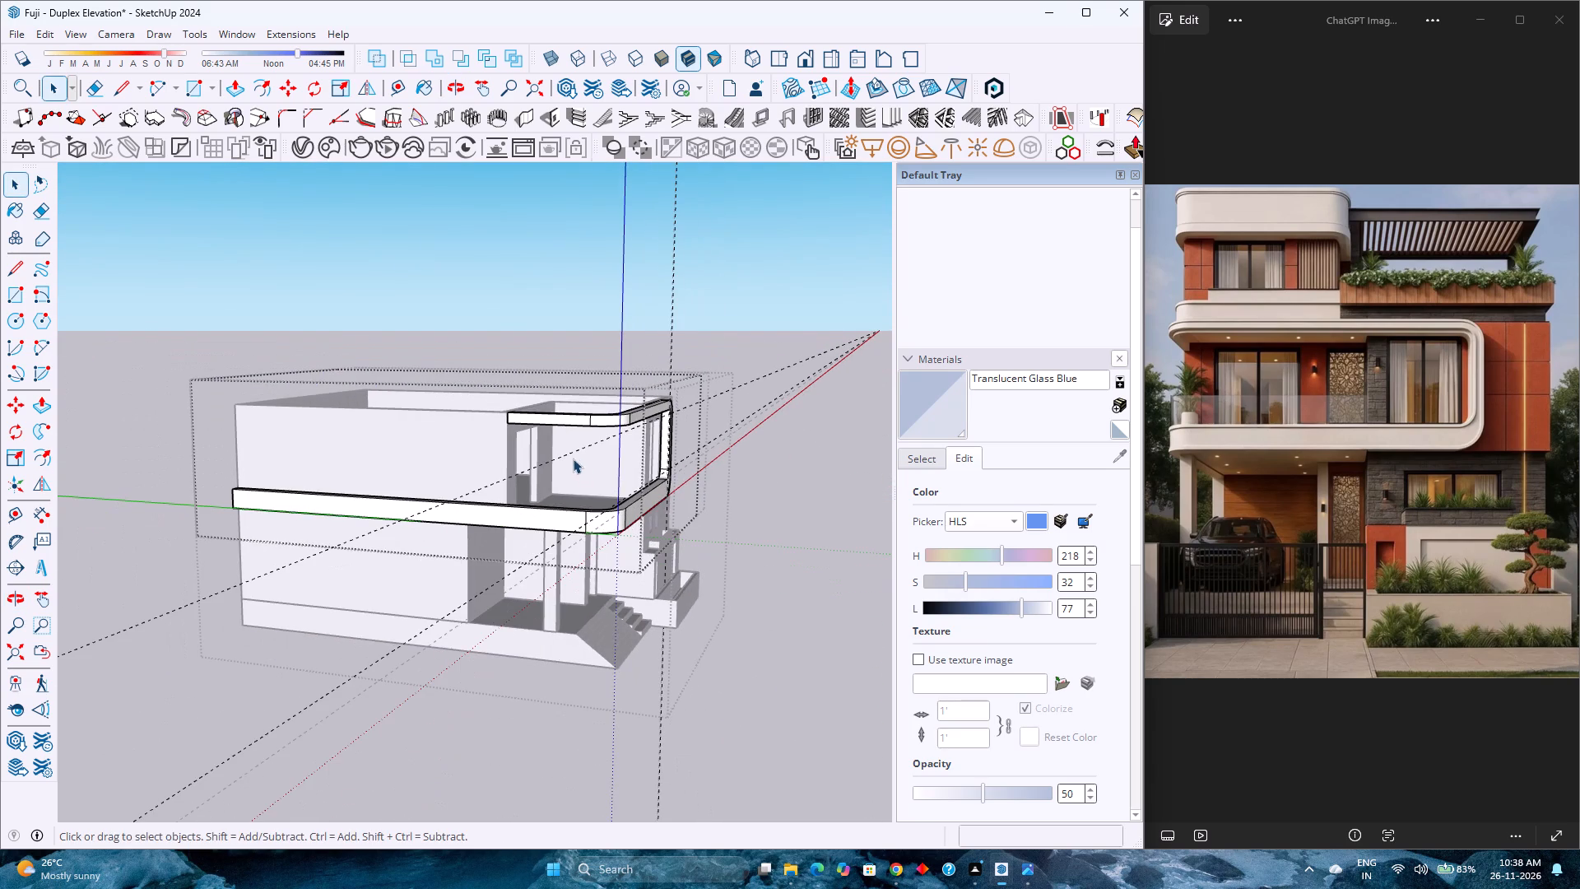
{"action": "middle_click_drag", "start_coordinate": [601, 444], "coordinate": [8, 442]}
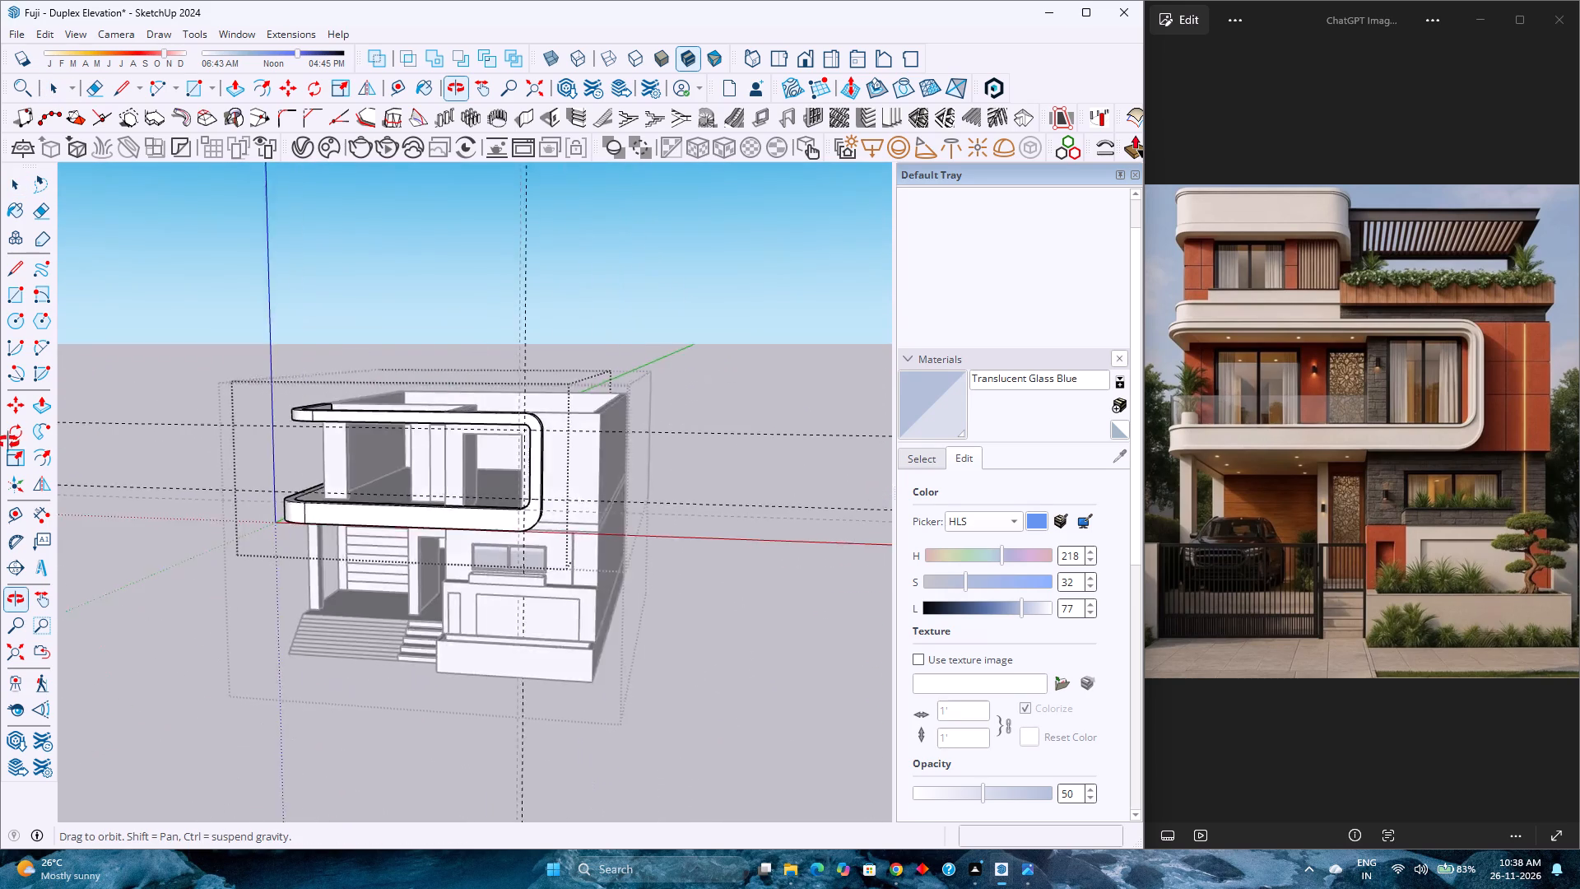
{"action": "middle_click_drag", "start_coordinate": [8, 442], "coordinate": [2, 430]}
Inspect the front frame's inner upper corner surface up close and check how its faces join.
{"action": "scroll", "coordinate": [548, 414], "scroll_direction": "up", "scroll_amount": 8}
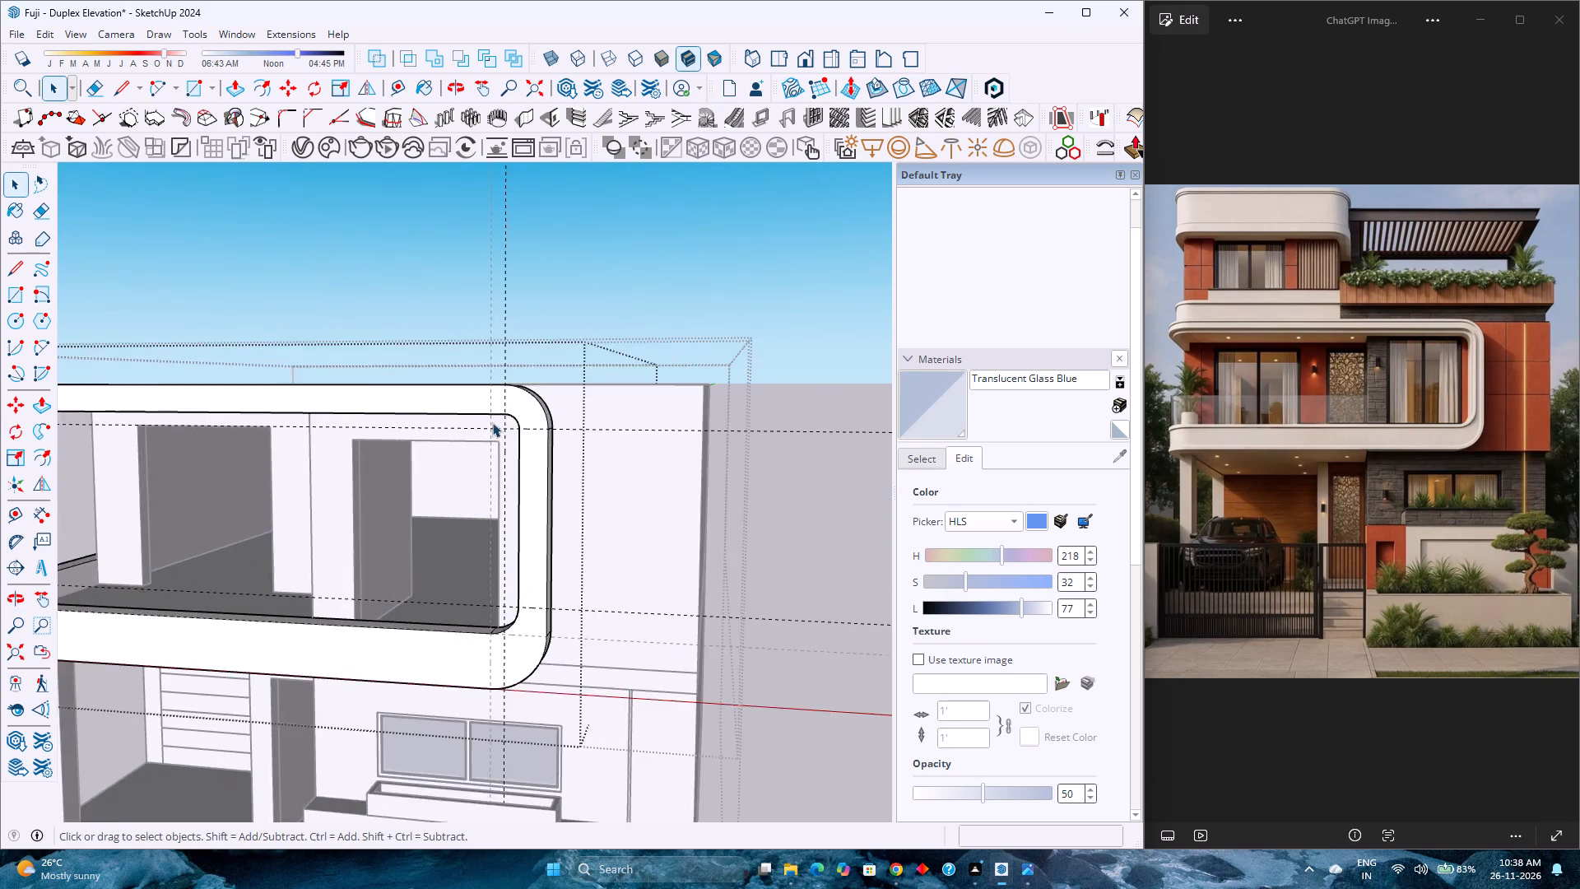
{"action": "scroll", "coordinate": [492, 422], "scroll_direction": "up", "scroll_amount": 10}
{"action": "scroll", "coordinate": [558, 450], "scroll_direction": "up", "scroll_amount": 2}
{"action": "middle_click_drag", "start_coordinate": [558, 449], "coordinate": [839, 359]}
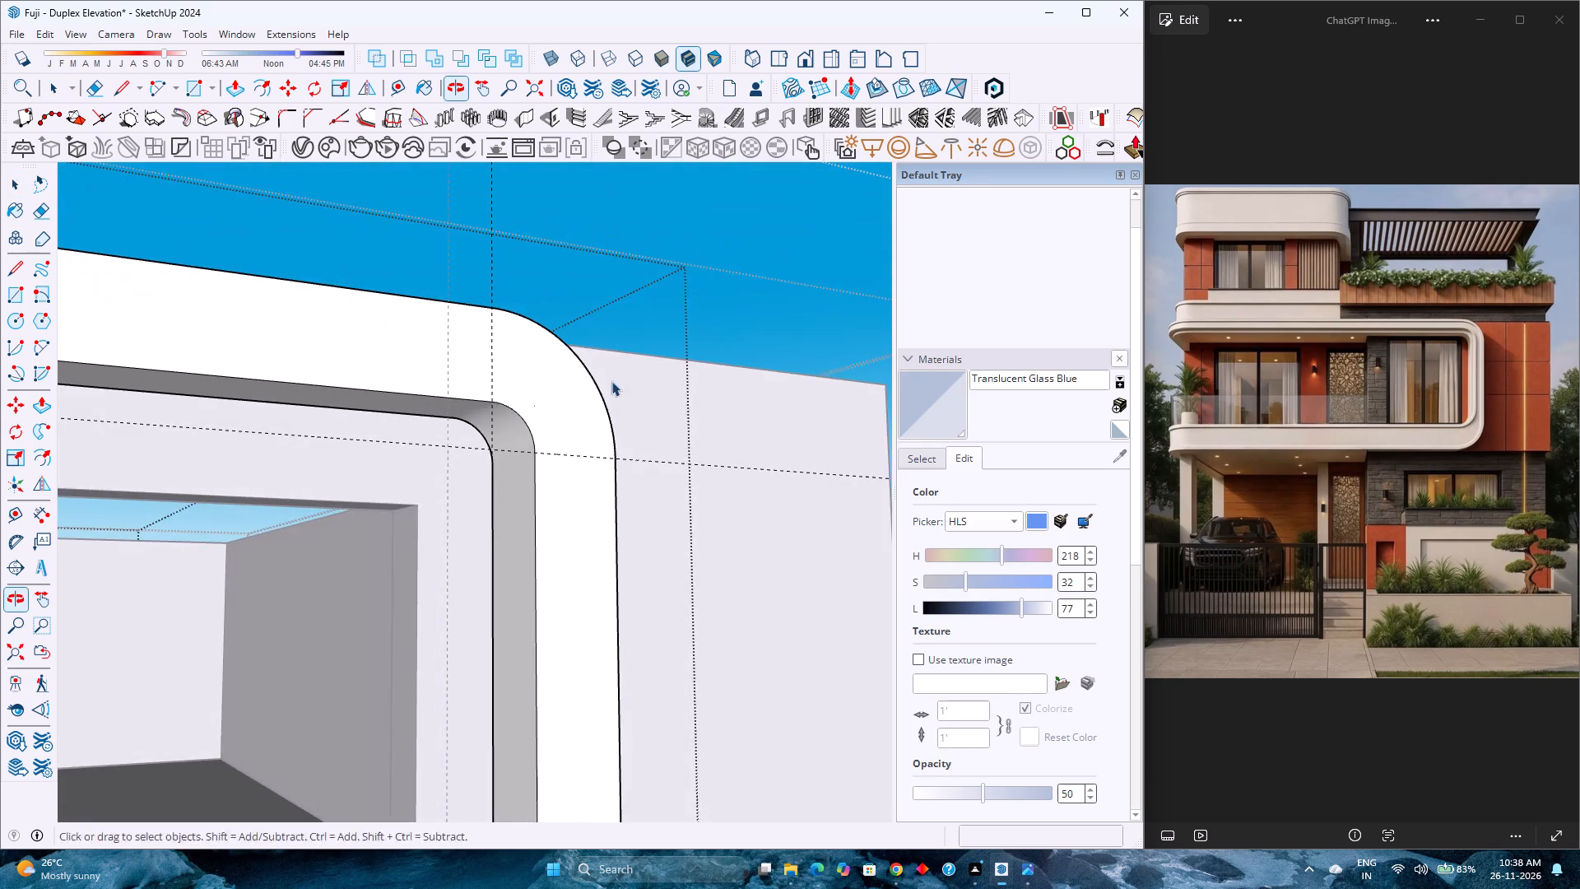
{"action": "scroll", "coordinate": [404, 403], "scroll_direction": "up", "scroll_amount": 4}
{"action": "scroll", "coordinate": [421, 396], "scroll_direction": "down", "scroll_amount": 3}
{"action": "scroll", "coordinate": [594, 458], "scroll_direction": "up", "scroll_amount": 6}
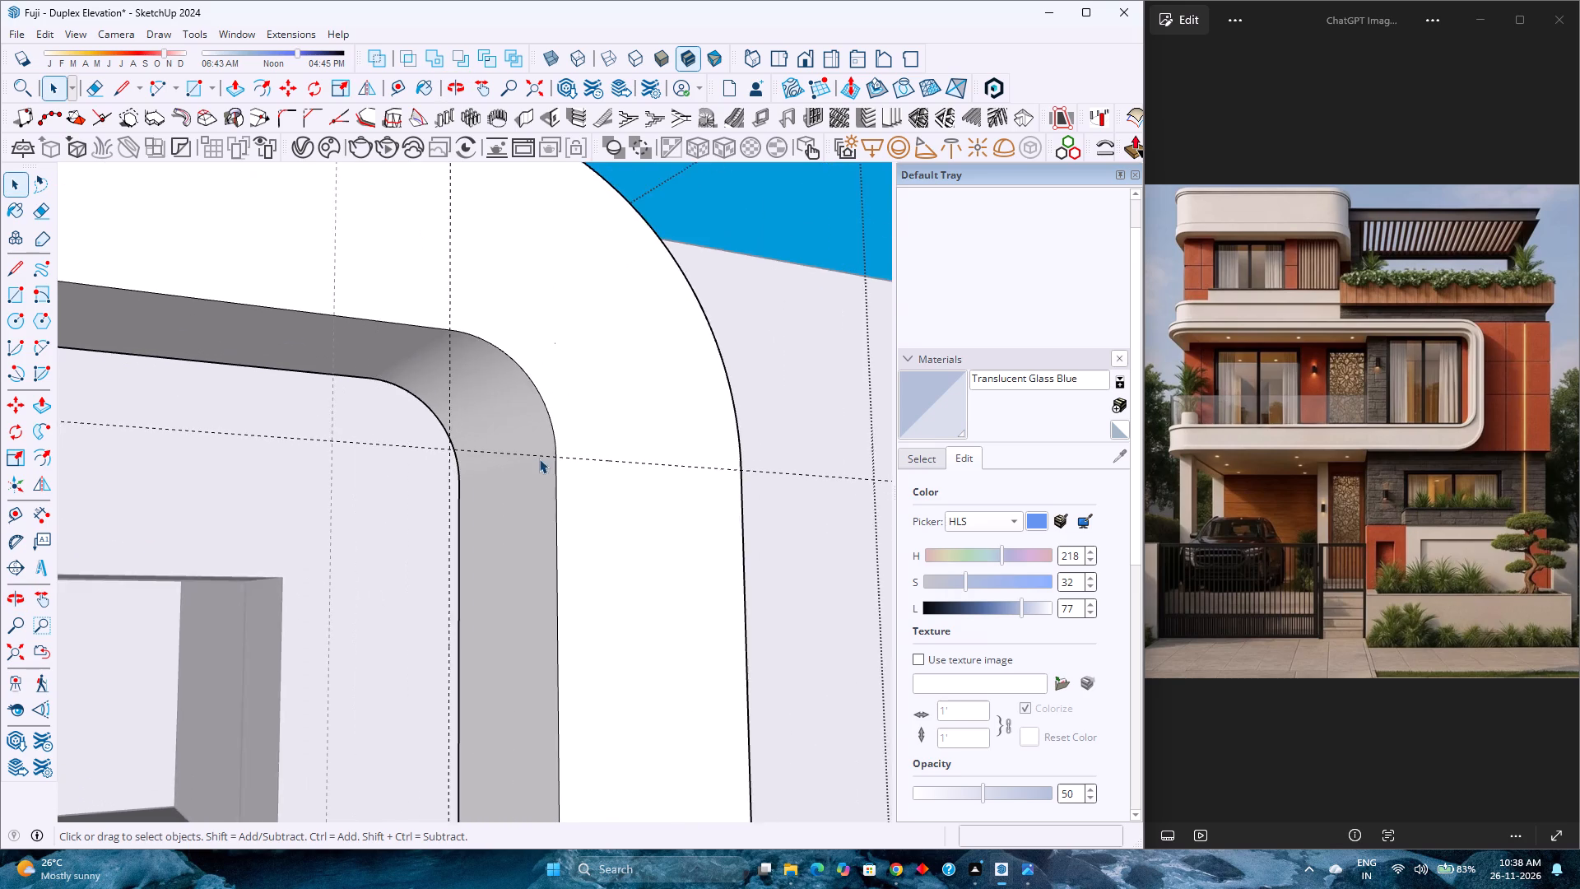
{"action": "scroll", "coordinate": [539, 458], "scroll_direction": "up", "scroll_amount": 5}
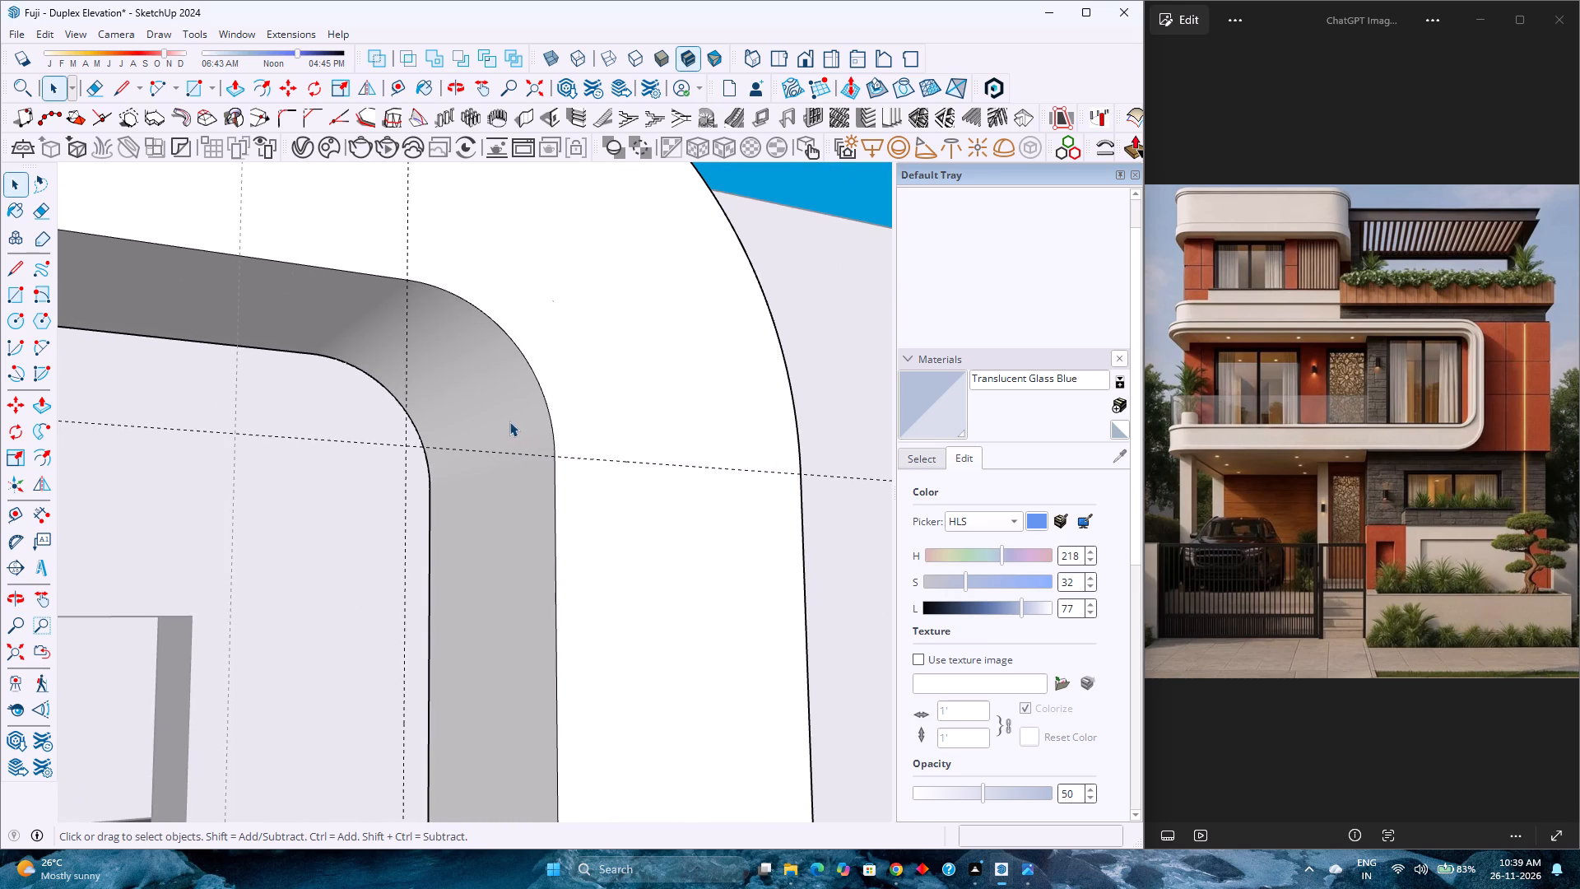
{"action": "scroll", "coordinate": [506, 404], "scroll_direction": "down", "scroll_amount": 5}
{"action": "left_click", "coordinate": [488, 372]}
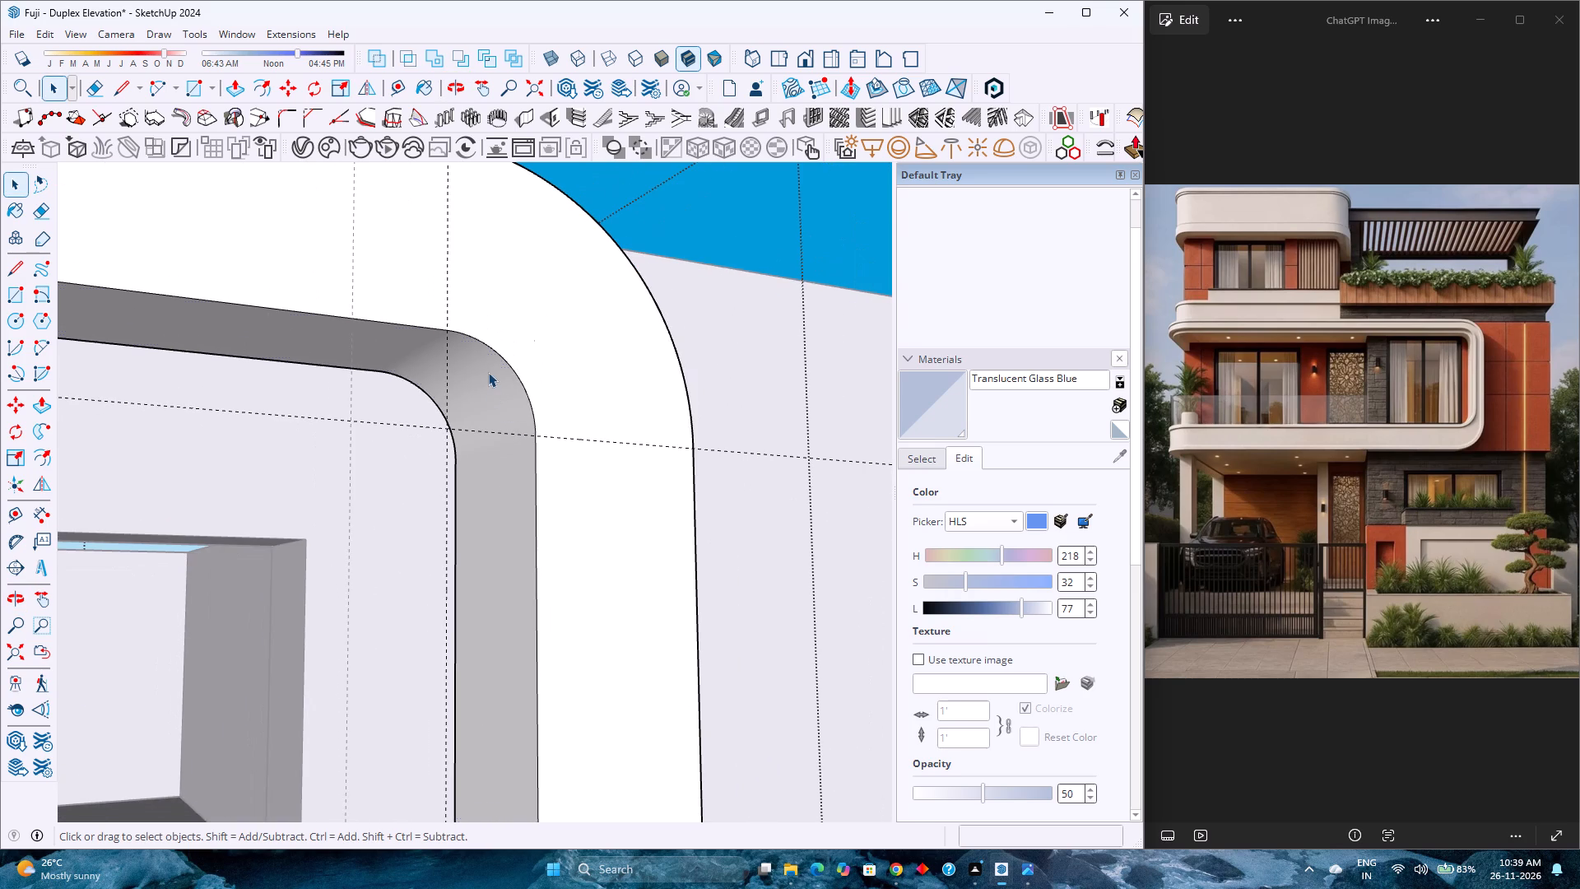
{"action": "scroll", "coordinate": [488, 371], "scroll_direction": "down", "scroll_amount": 13}
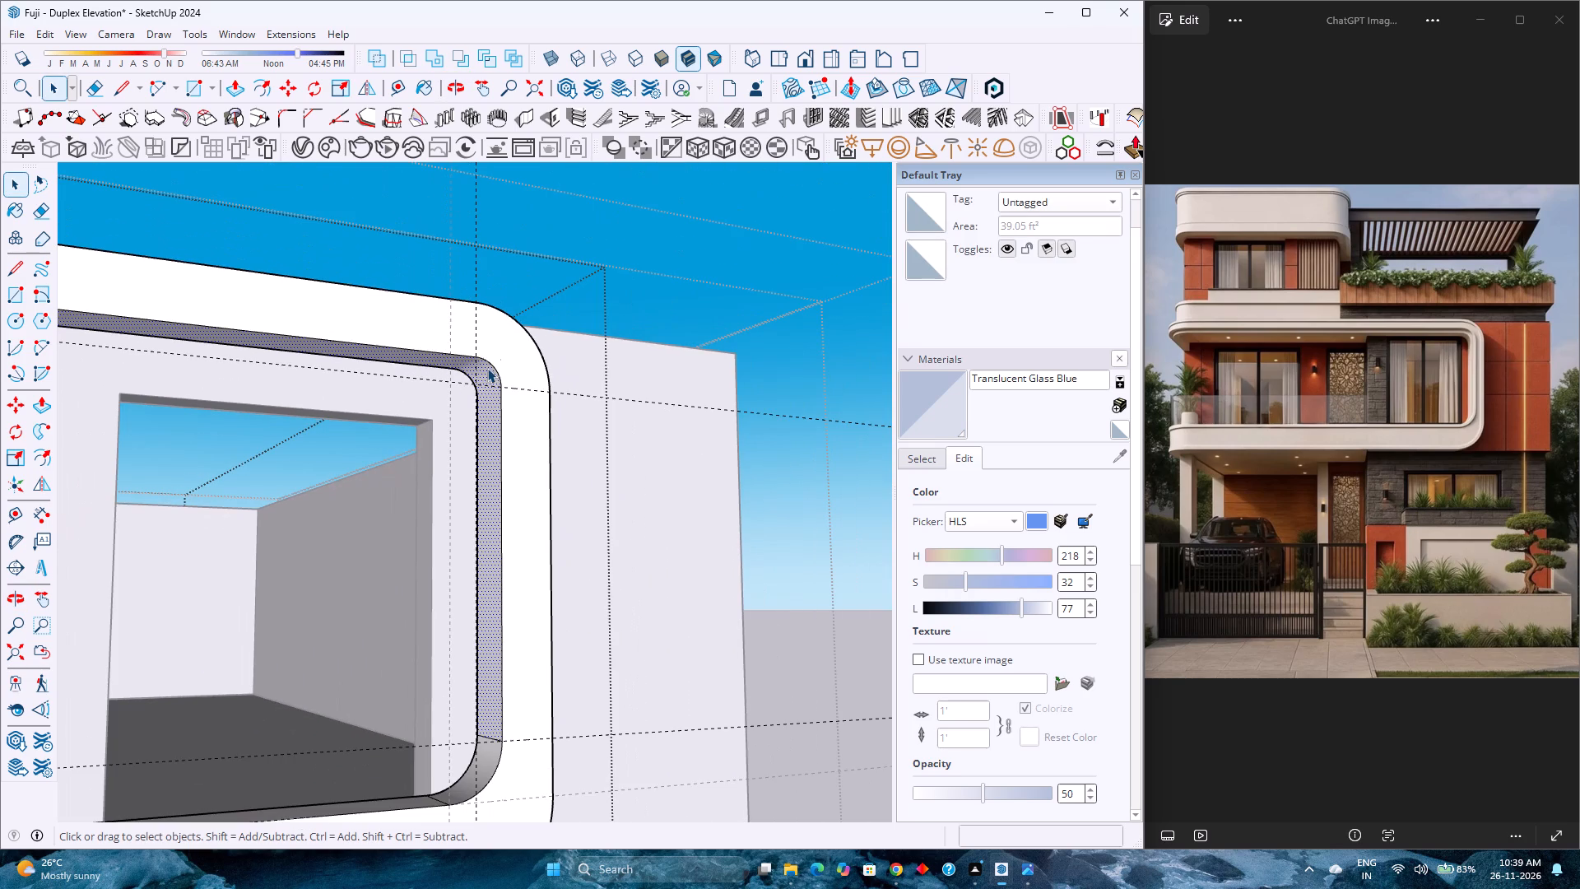
{"action": "scroll", "coordinate": [485, 375], "scroll_direction": "up", "scroll_amount": 5}
{"action": "scroll", "coordinate": [485, 375], "scroll_direction": "down", "scroll_amount": 11}
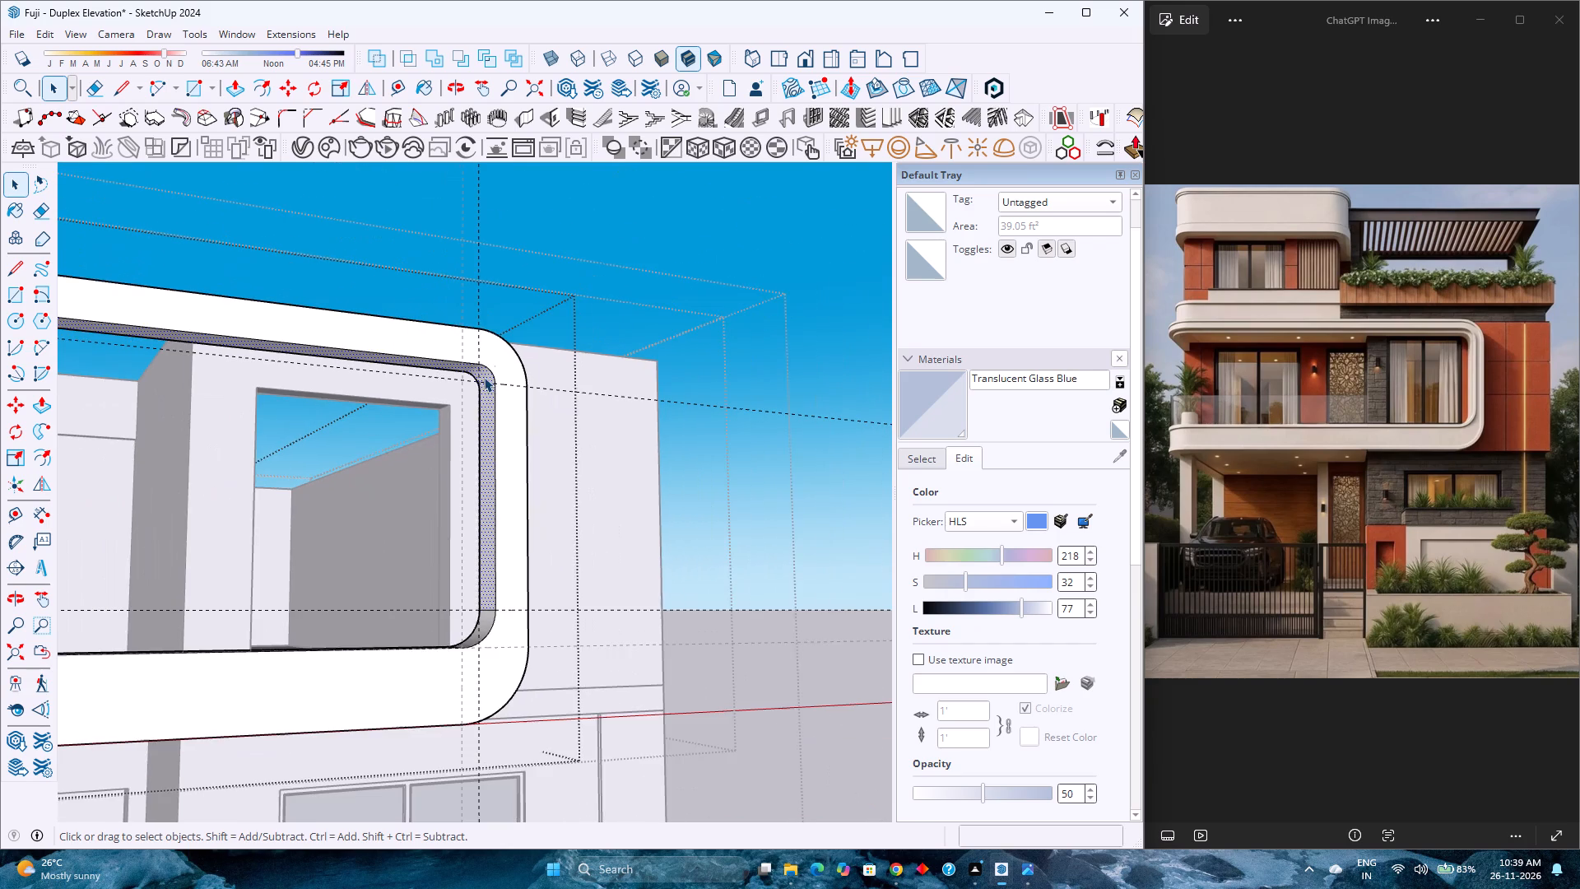
{"action": "scroll", "coordinate": [482, 378], "scroll_direction": "down", "scroll_amount": 2}
{"action": "scroll", "coordinate": [482, 379], "scroll_direction": "up", "scroll_amount": 1}
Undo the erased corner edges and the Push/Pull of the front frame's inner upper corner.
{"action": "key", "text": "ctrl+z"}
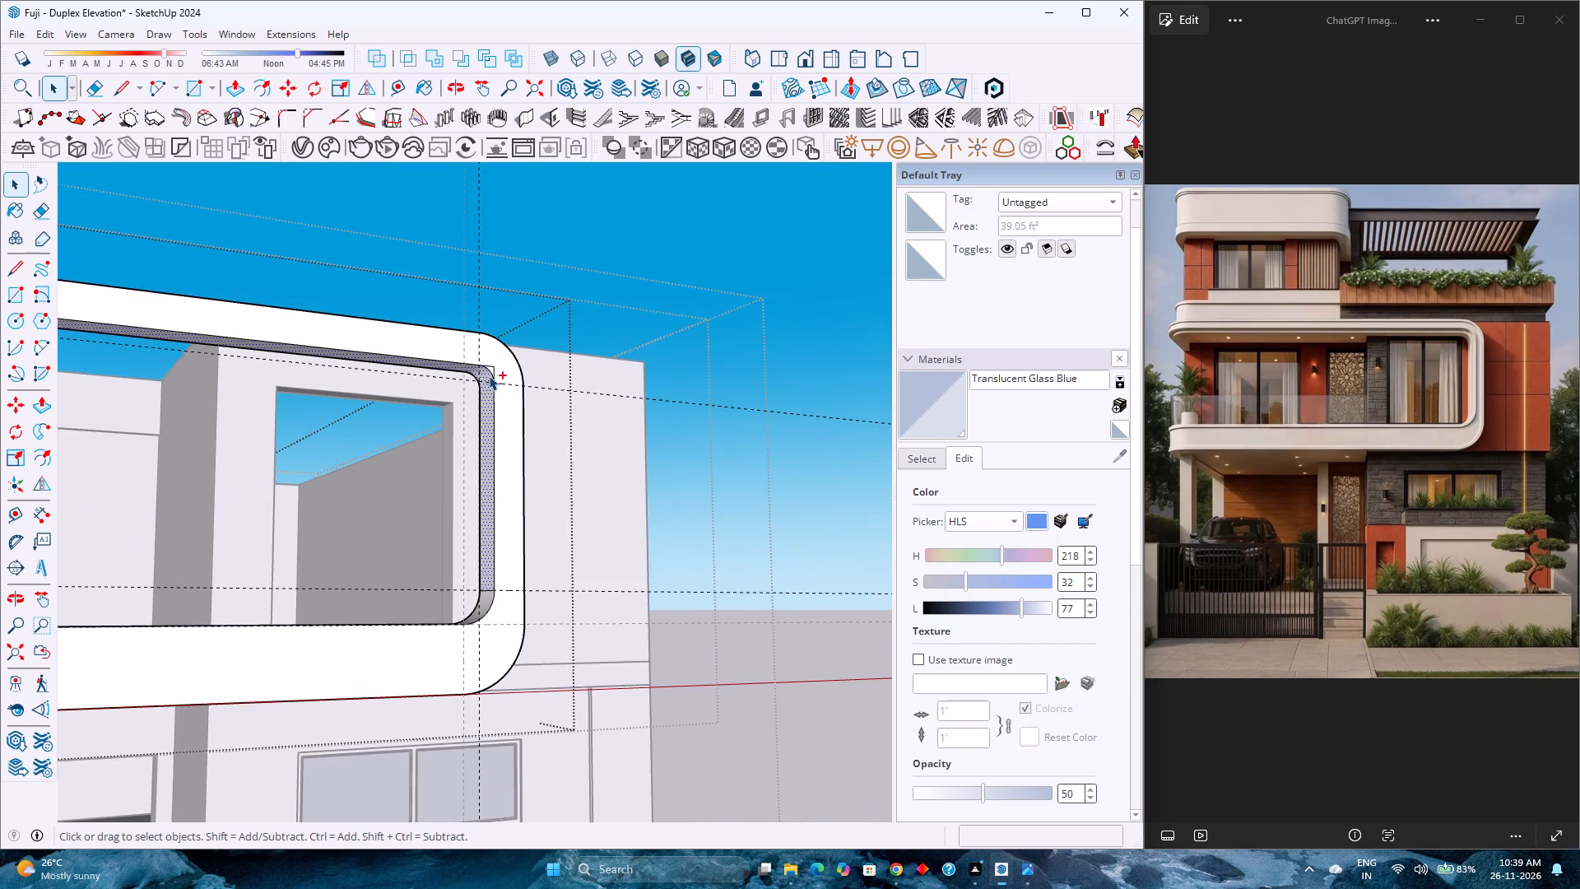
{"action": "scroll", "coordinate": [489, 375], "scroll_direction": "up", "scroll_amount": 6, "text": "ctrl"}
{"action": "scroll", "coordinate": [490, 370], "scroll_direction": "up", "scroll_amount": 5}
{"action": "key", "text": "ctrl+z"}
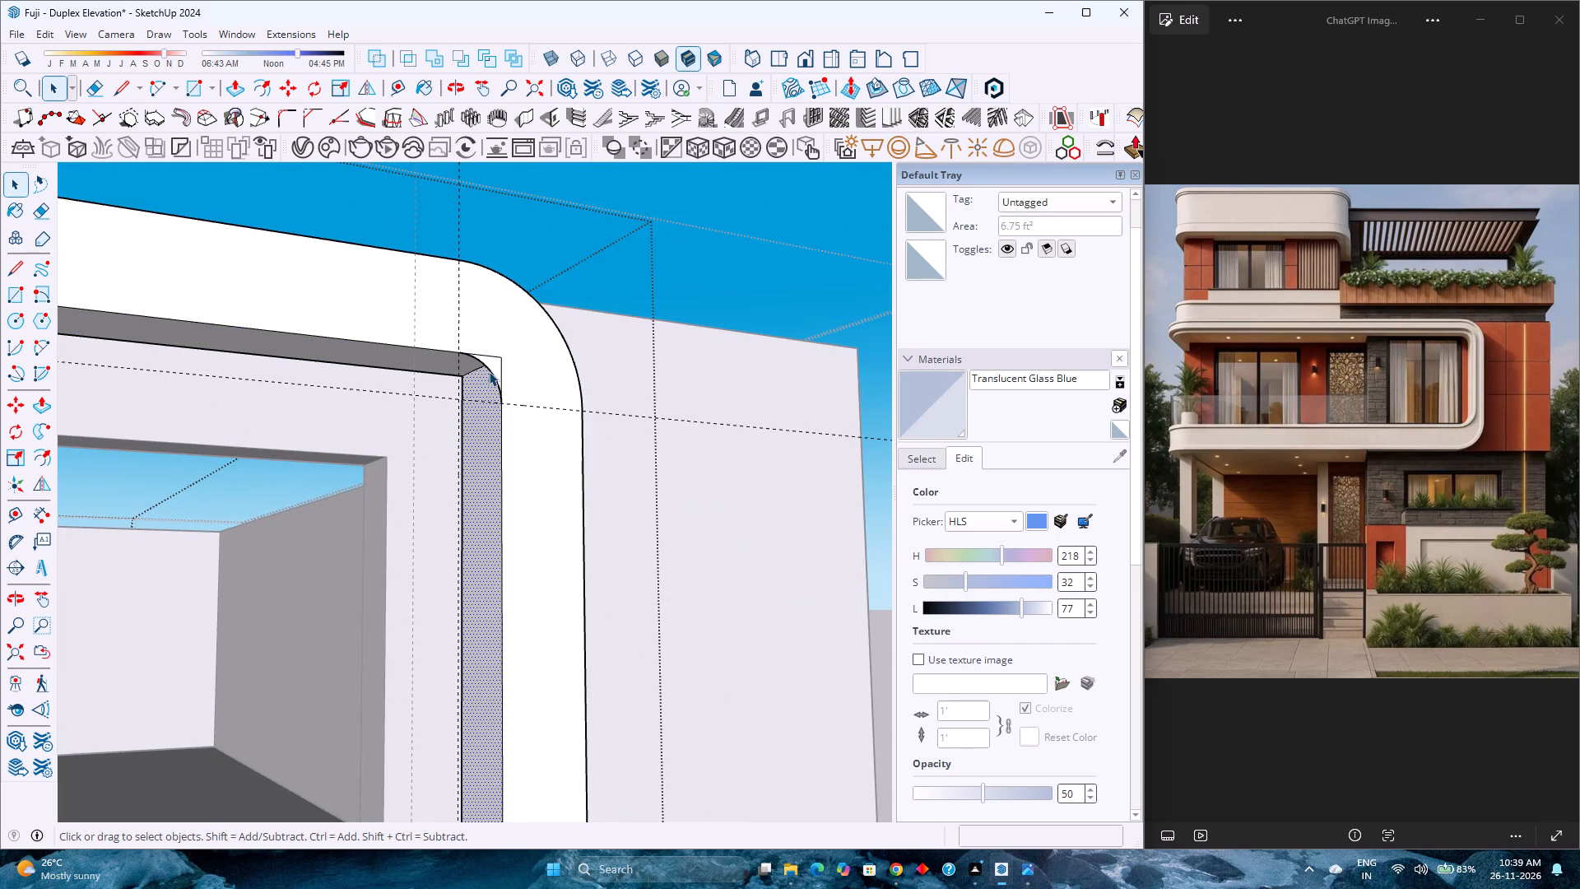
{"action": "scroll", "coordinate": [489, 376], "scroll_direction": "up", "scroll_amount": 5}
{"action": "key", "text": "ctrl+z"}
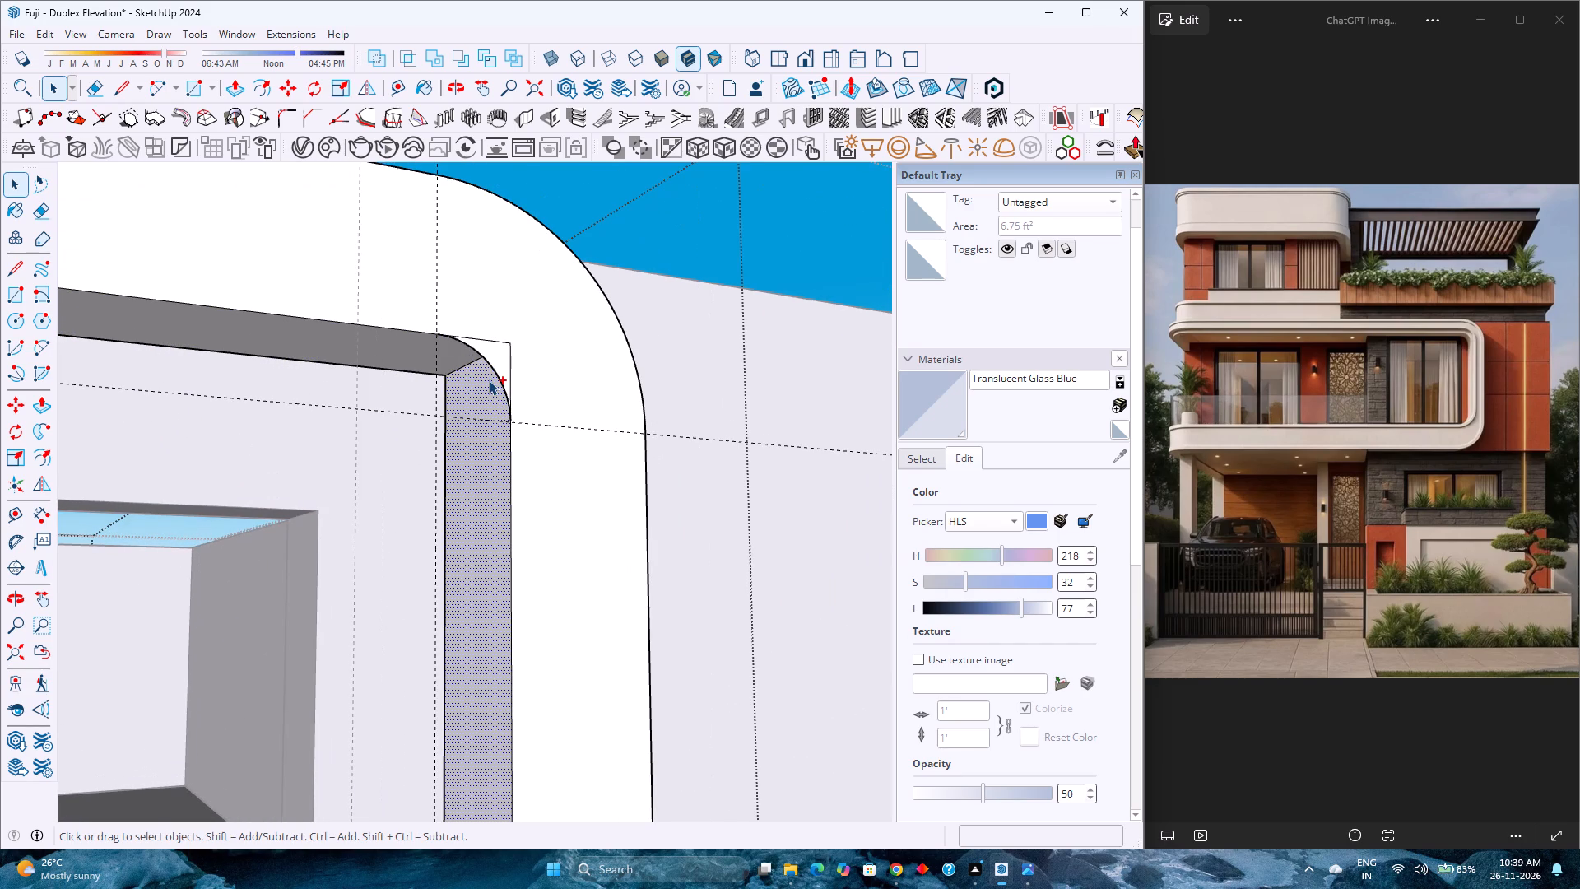
Undo the arc drawn across the front frame's inner upper corner.
{"action": "key", "text": "ctrl+z"}
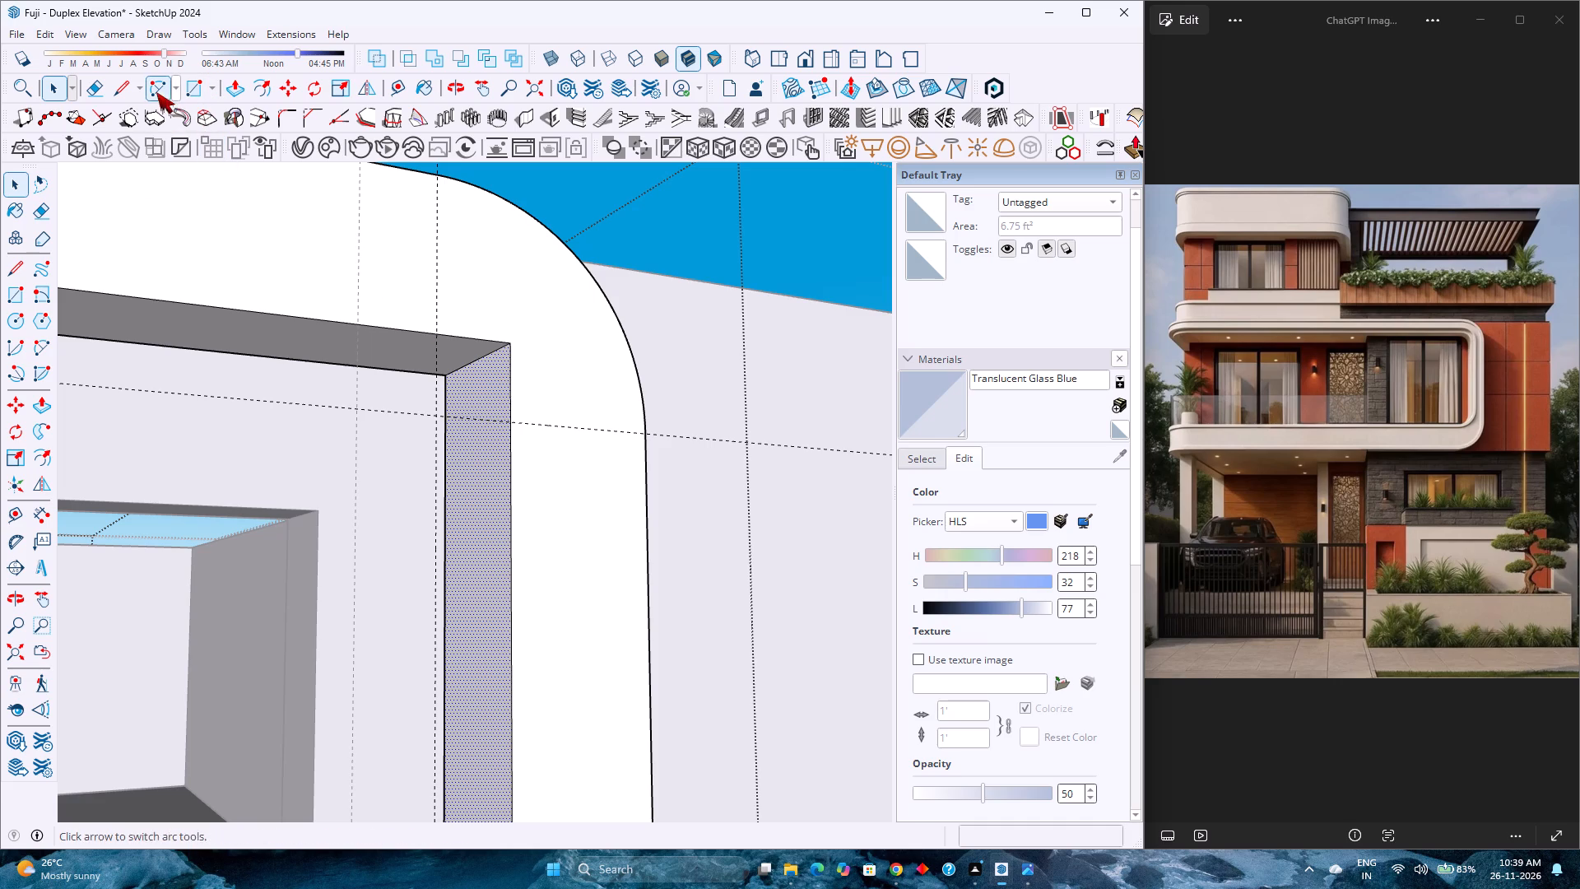
Draw a tangent arc of 6" radius across the front frame's inner upper corner, between the two guide crossings.
{"action": "left_click", "coordinate": [156, 92]}
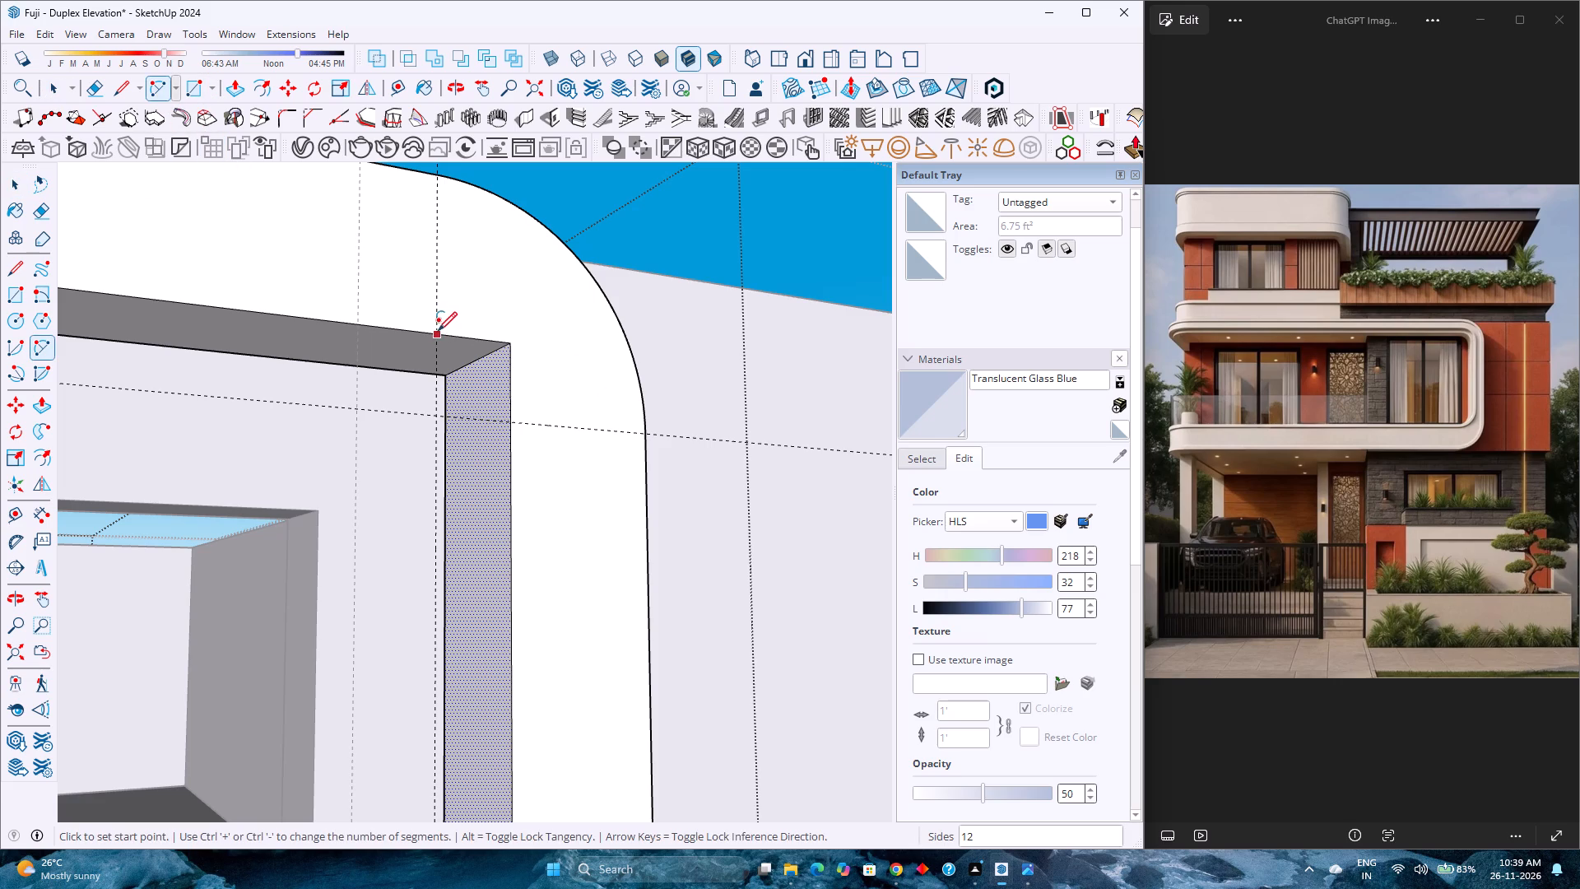
{"action": "middle_click_drag", "start_coordinate": [453, 319], "coordinate": [171, 552]}
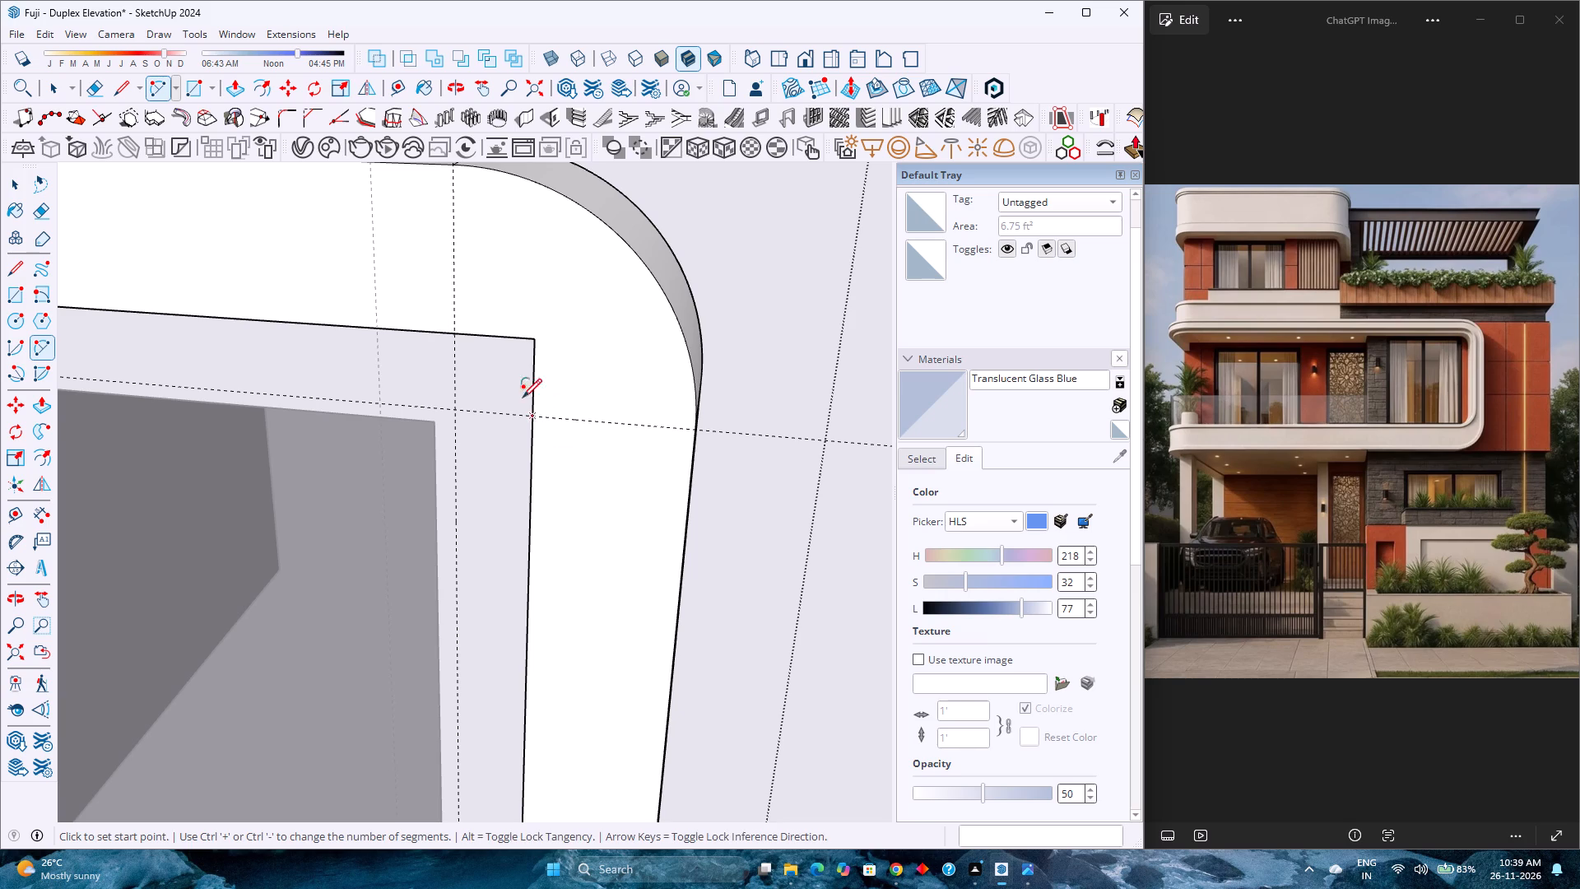
{"action": "left_click", "coordinate": [453, 332]}
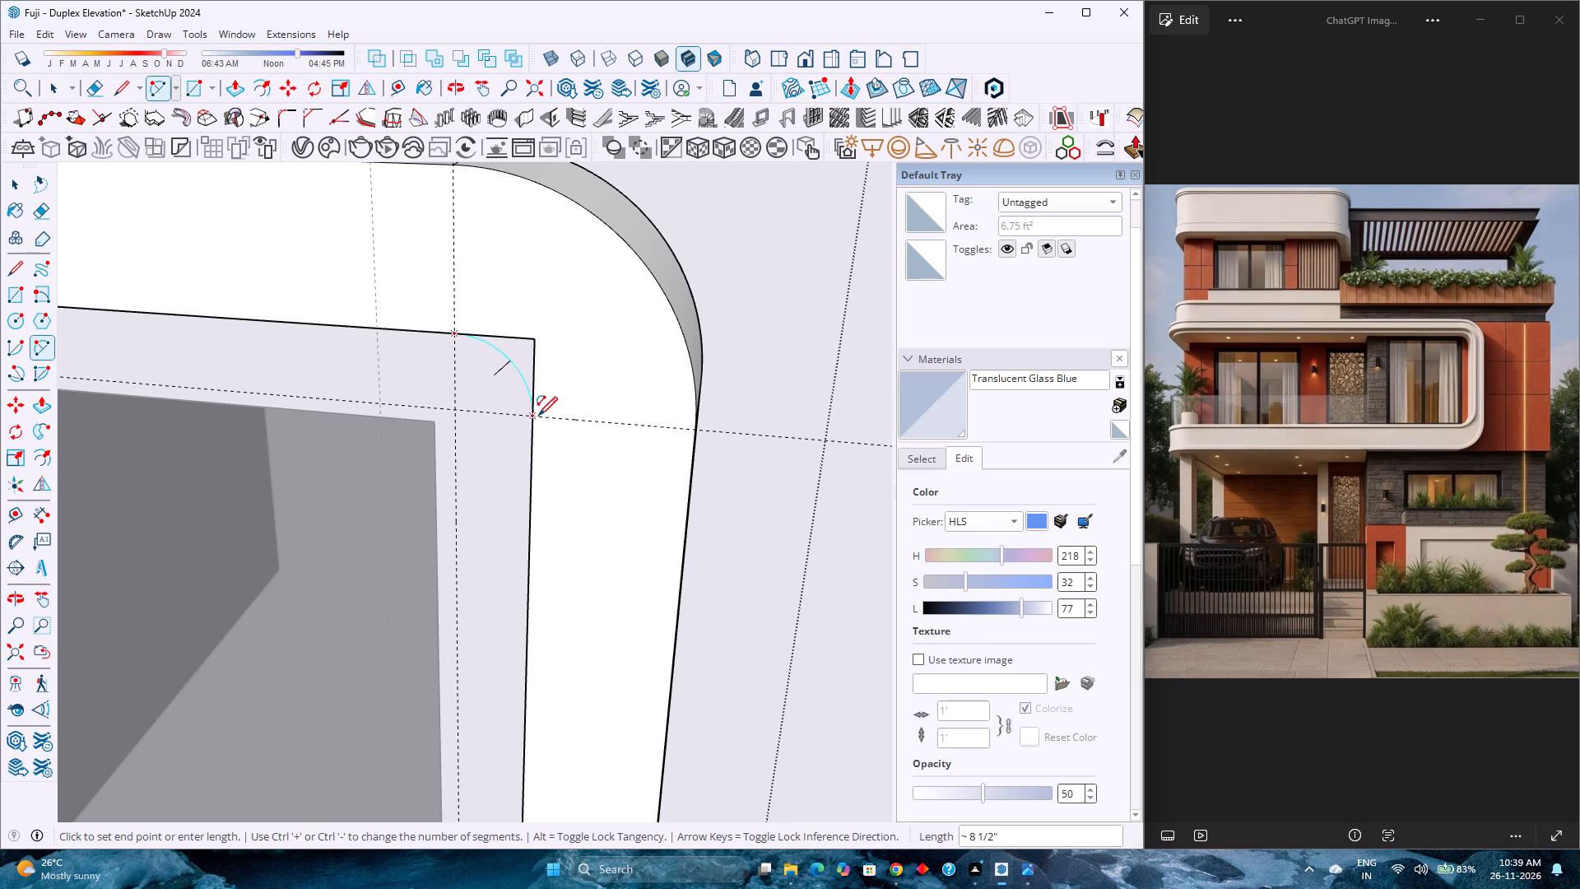
{"action": "double_click", "coordinate": [538, 416]}
{"action": "key", "text": "space"}
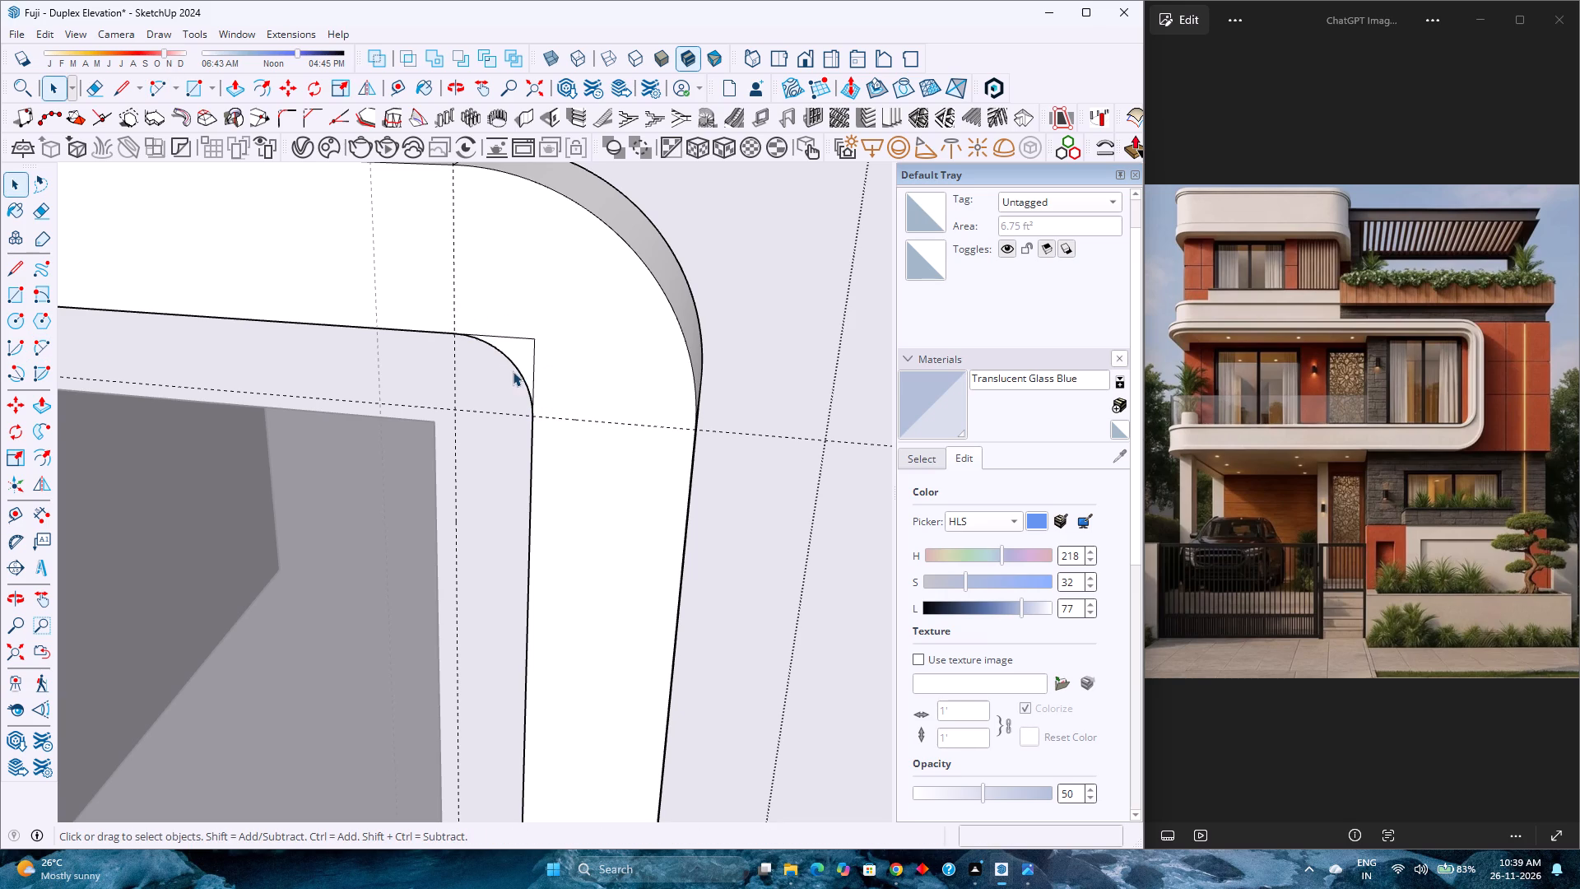
Set the new corner arc's segment count, trying 120 first and settling on 80.
{"action": "left_click", "coordinate": [516, 369]}
{"action": "left_click", "coordinate": [1038, 249]}
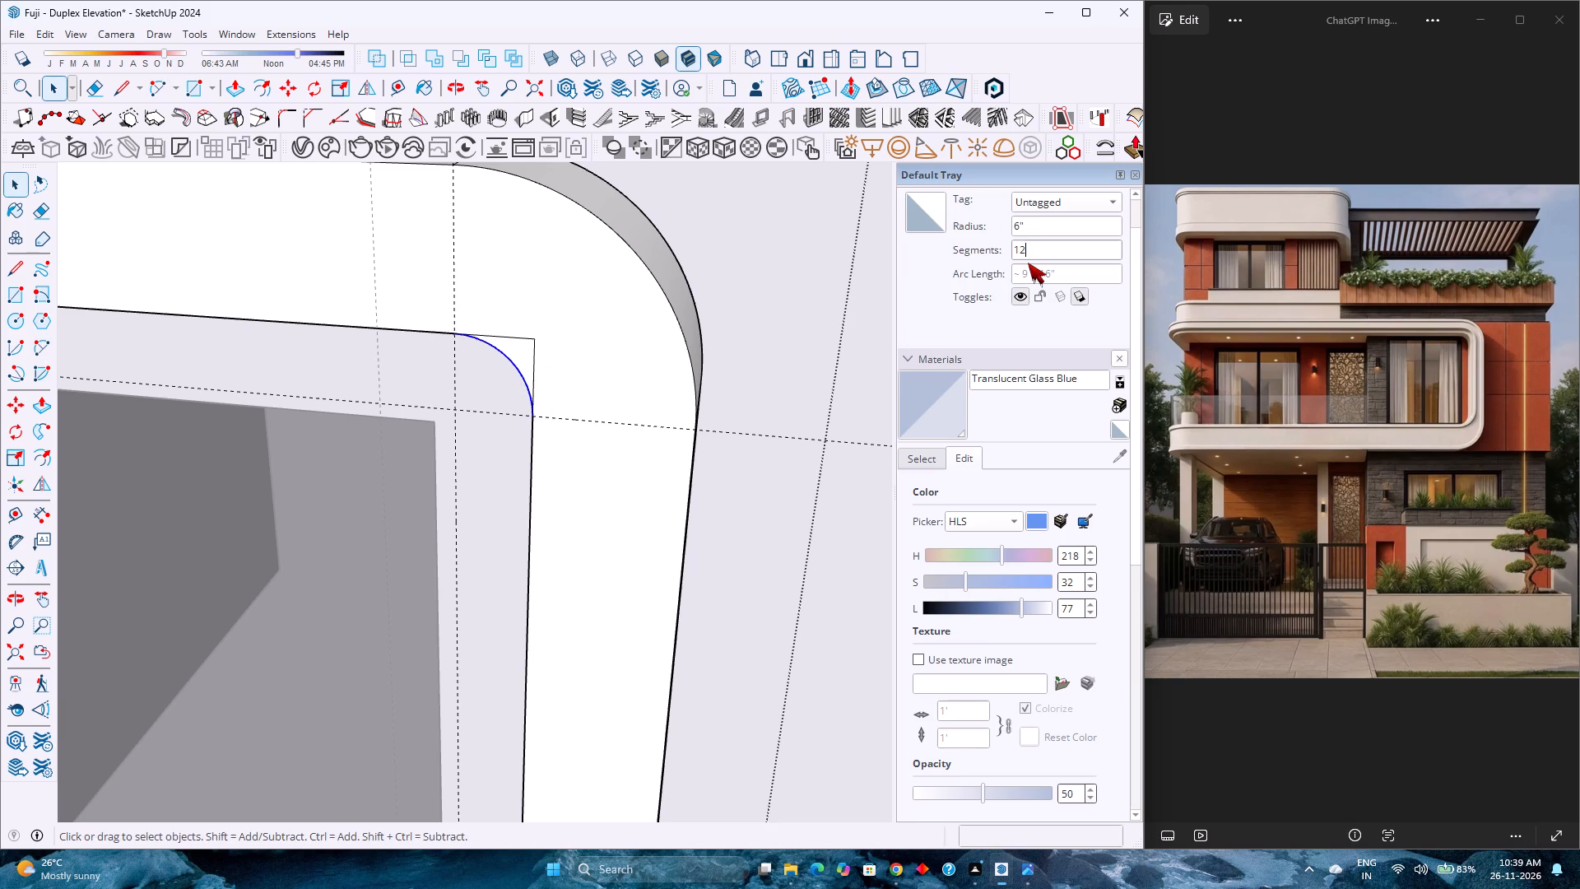
{"action": "key", "text": "0"}
{"action": "key", "text": "Return"}
{"action": "left_click", "coordinate": [729, 451]}
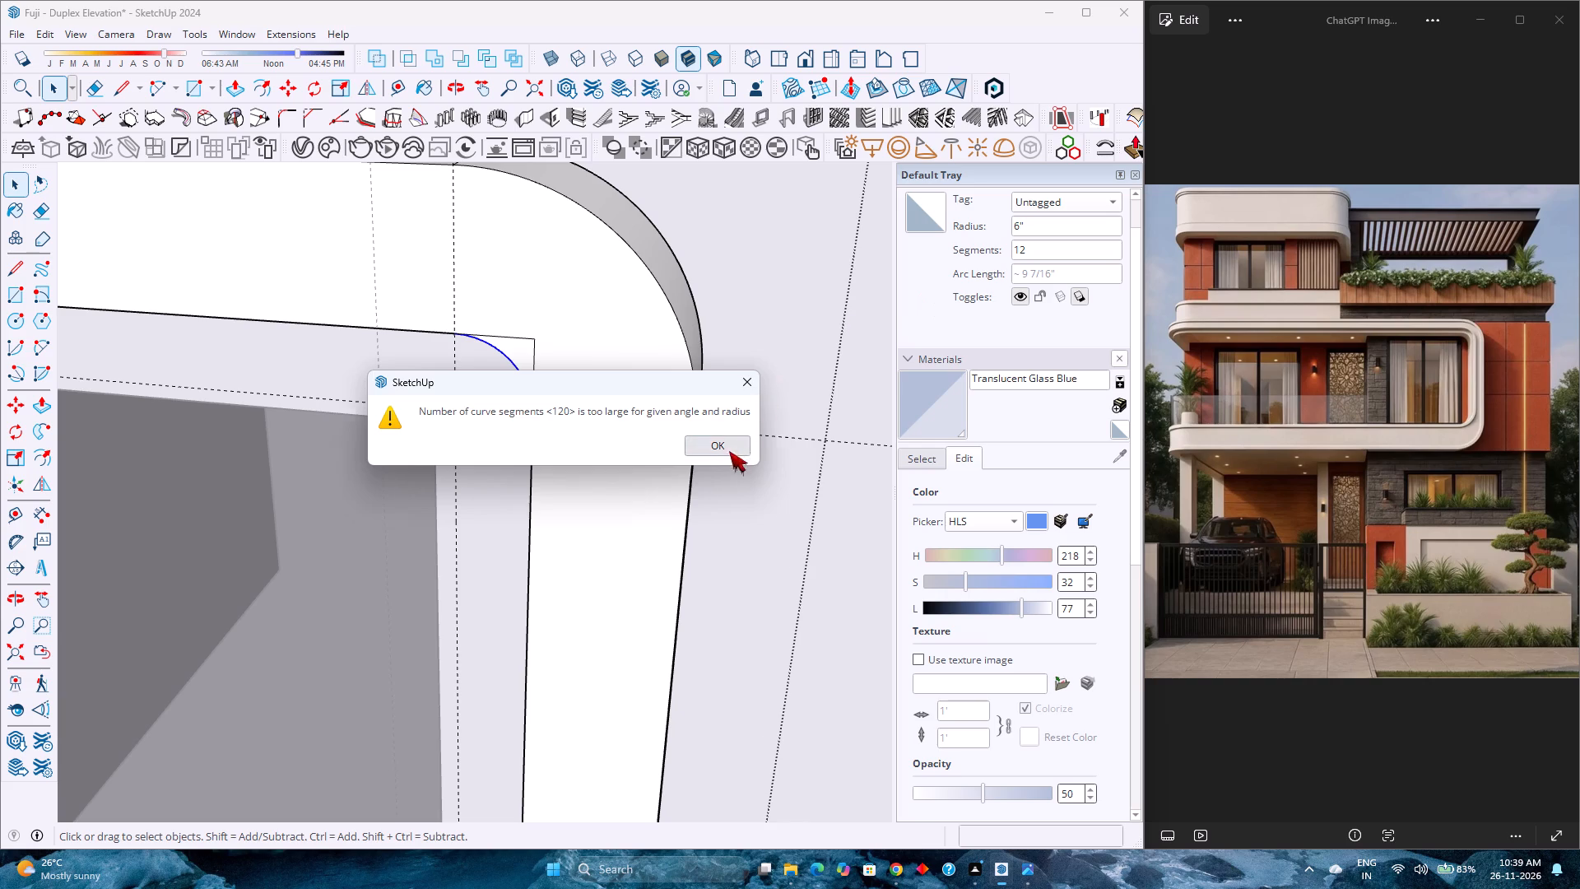
{"action": "double_click", "coordinate": [1051, 242]}
{"action": "type", "text": "80"}
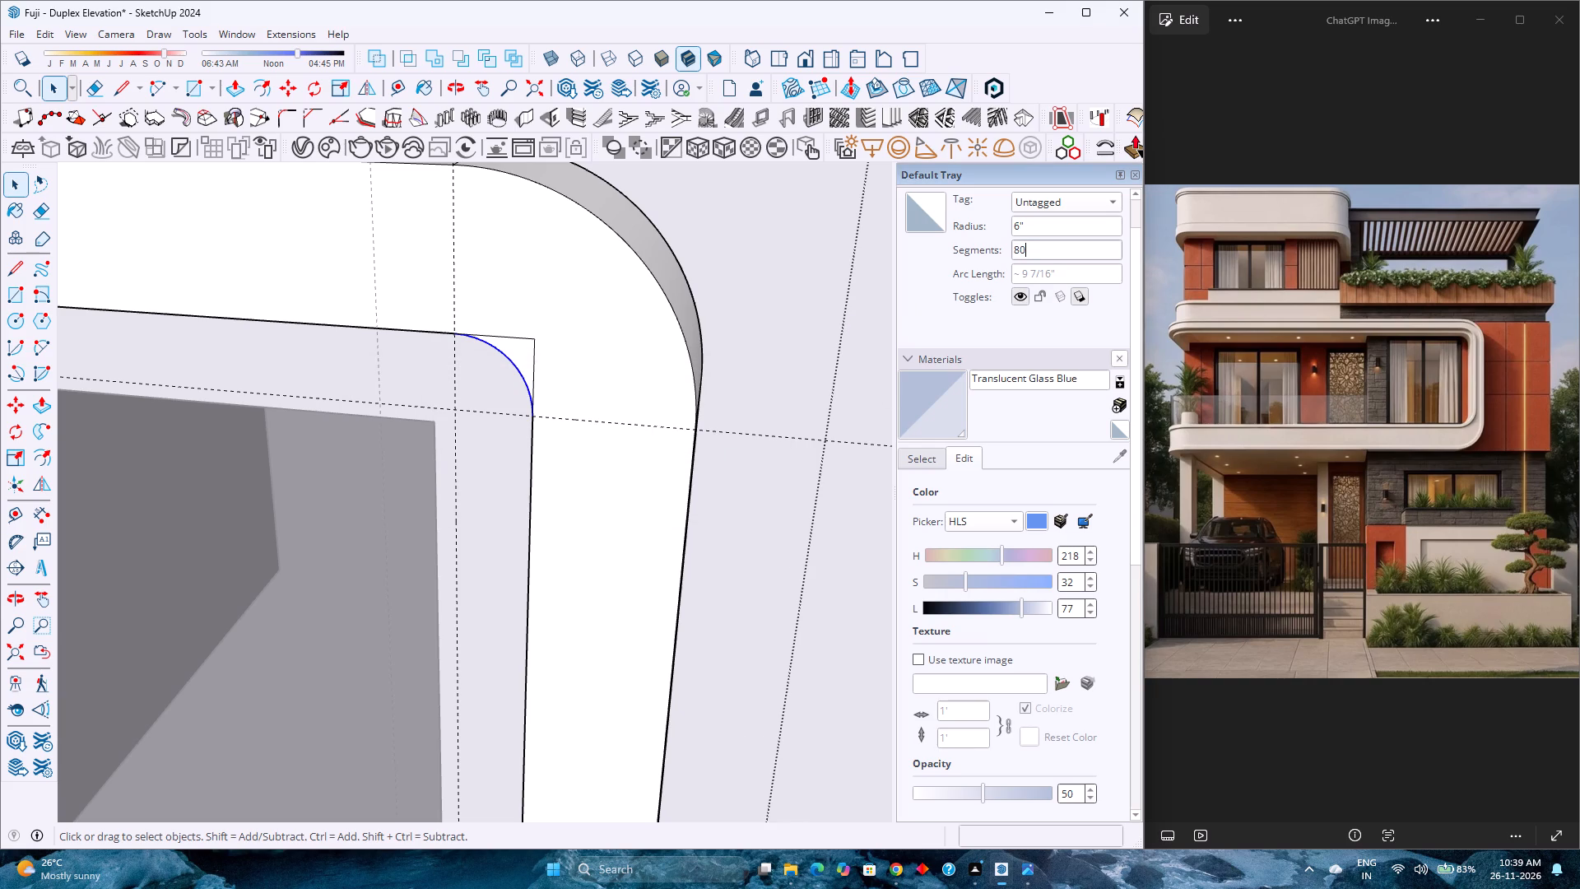
{"action": "key", "text": "Return"}
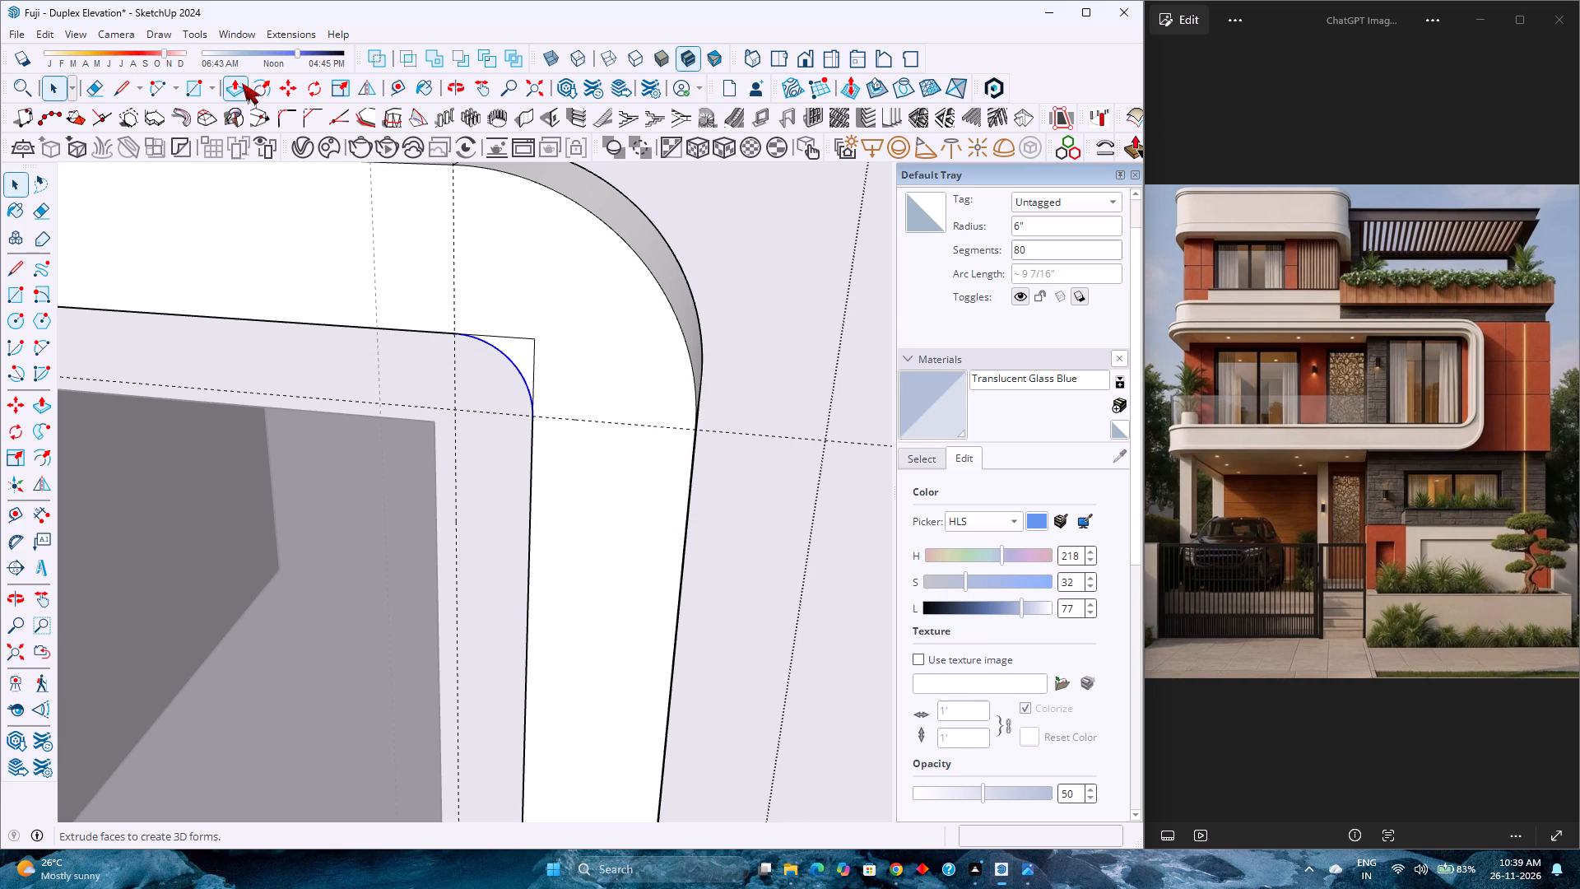
Push/Pull the small face between the arc and the square corner 1' back through the frame's depth.
{"action": "left_click", "coordinate": [242, 83]}
{"action": "scroll", "coordinate": [495, 427], "scroll_direction": "up", "scroll_amount": 2}
{"action": "middle_click_drag", "start_coordinate": [497, 424], "coordinate": [795, 367]}
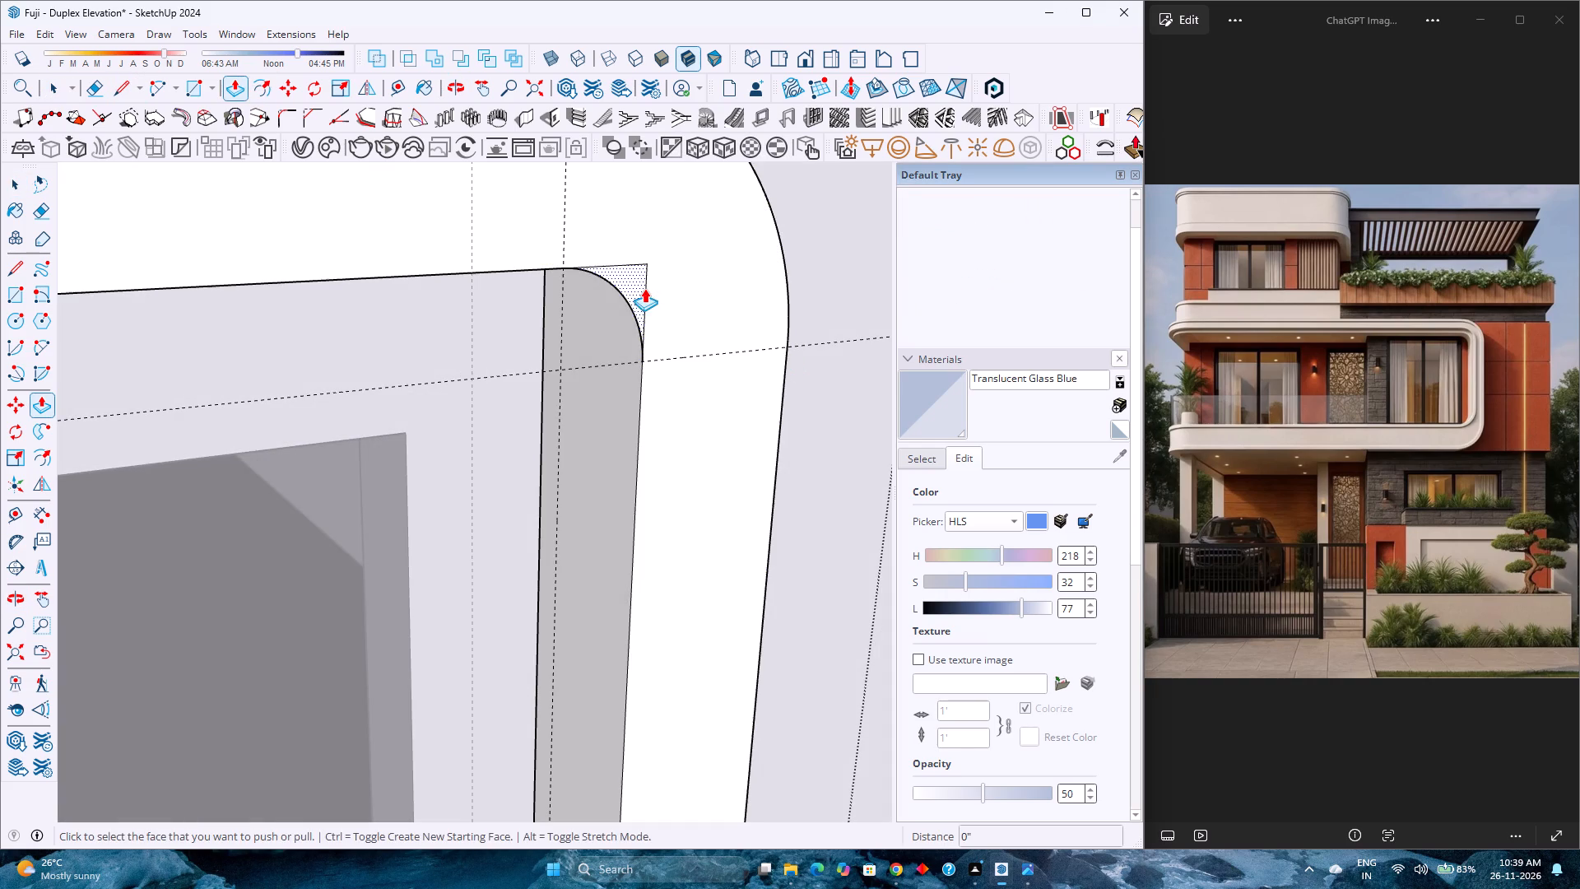
{"action": "left_click", "coordinate": [639, 288]}
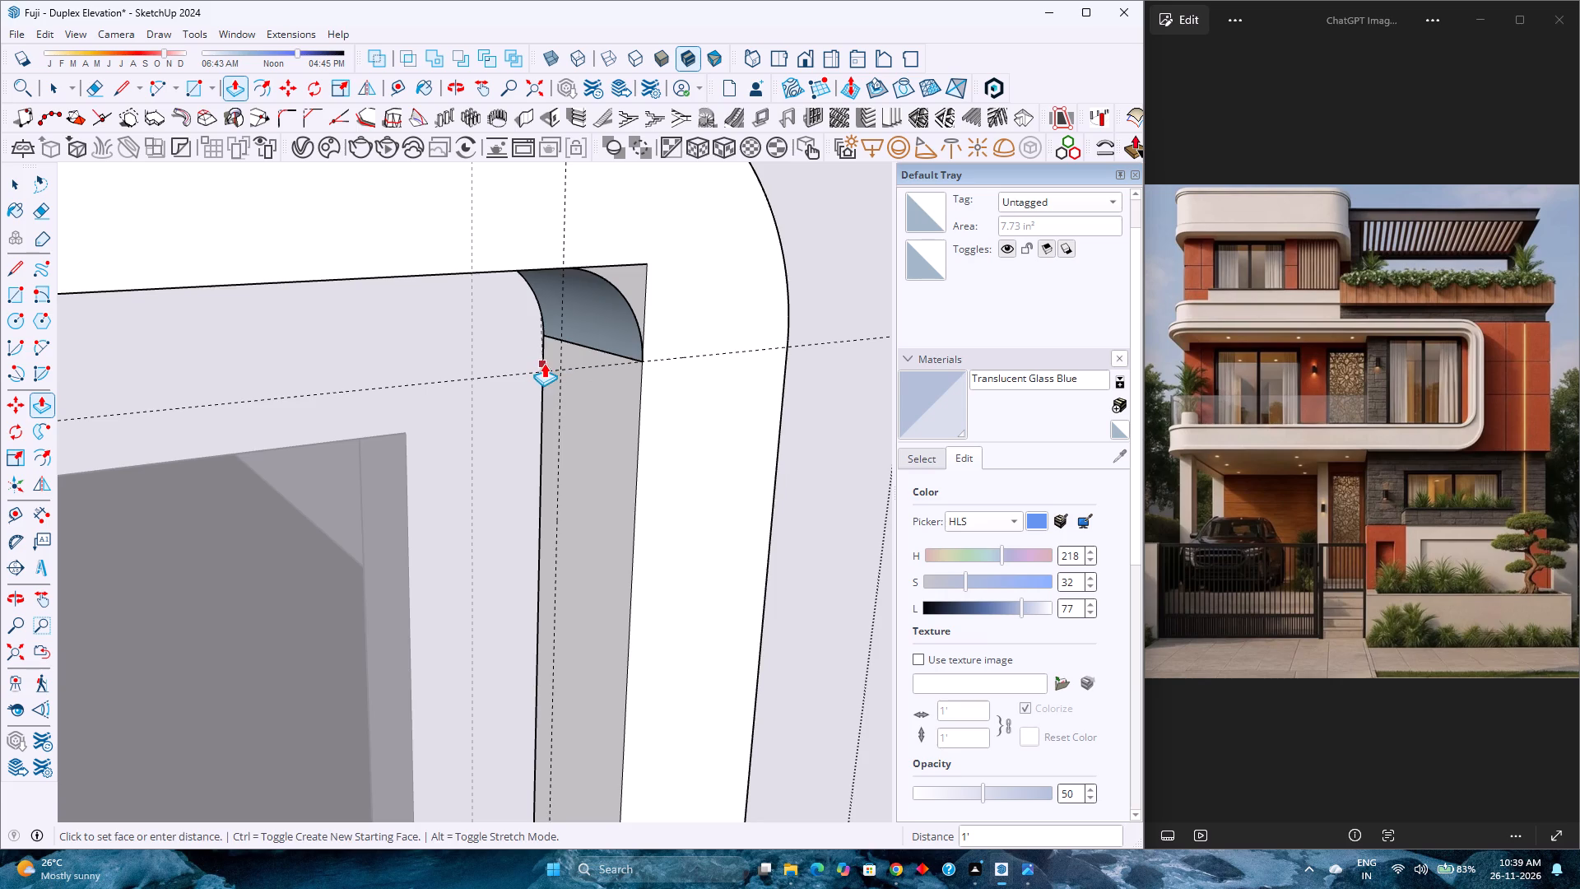
{"action": "left_click", "coordinate": [544, 363]}
Draw a 6" line down from the inner square corner to the arc's lower end on the frame's front face.
{"action": "scroll", "coordinate": [538, 384], "scroll_direction": "up", "scroll_amount": 1}
{"action": "middle_click_drag", "start_coordinate": [537, 384], "coordinate": [541, 353]}
{"action": "scroll", "coordinate": [547, 347], "scroll_direction": "down", "scroll_amount": 3}
{"action": "middle_click_drag", "start_coordinate": [551, 347], "coordinate": [464, 577], "text": "shift"}
{"action": "middle_click", "coordinate": [462, 579], "text": "shift"}
{"action": "middle_click_drag", "start_coordinate": [453, 582], "coordinate": [492, 421]}
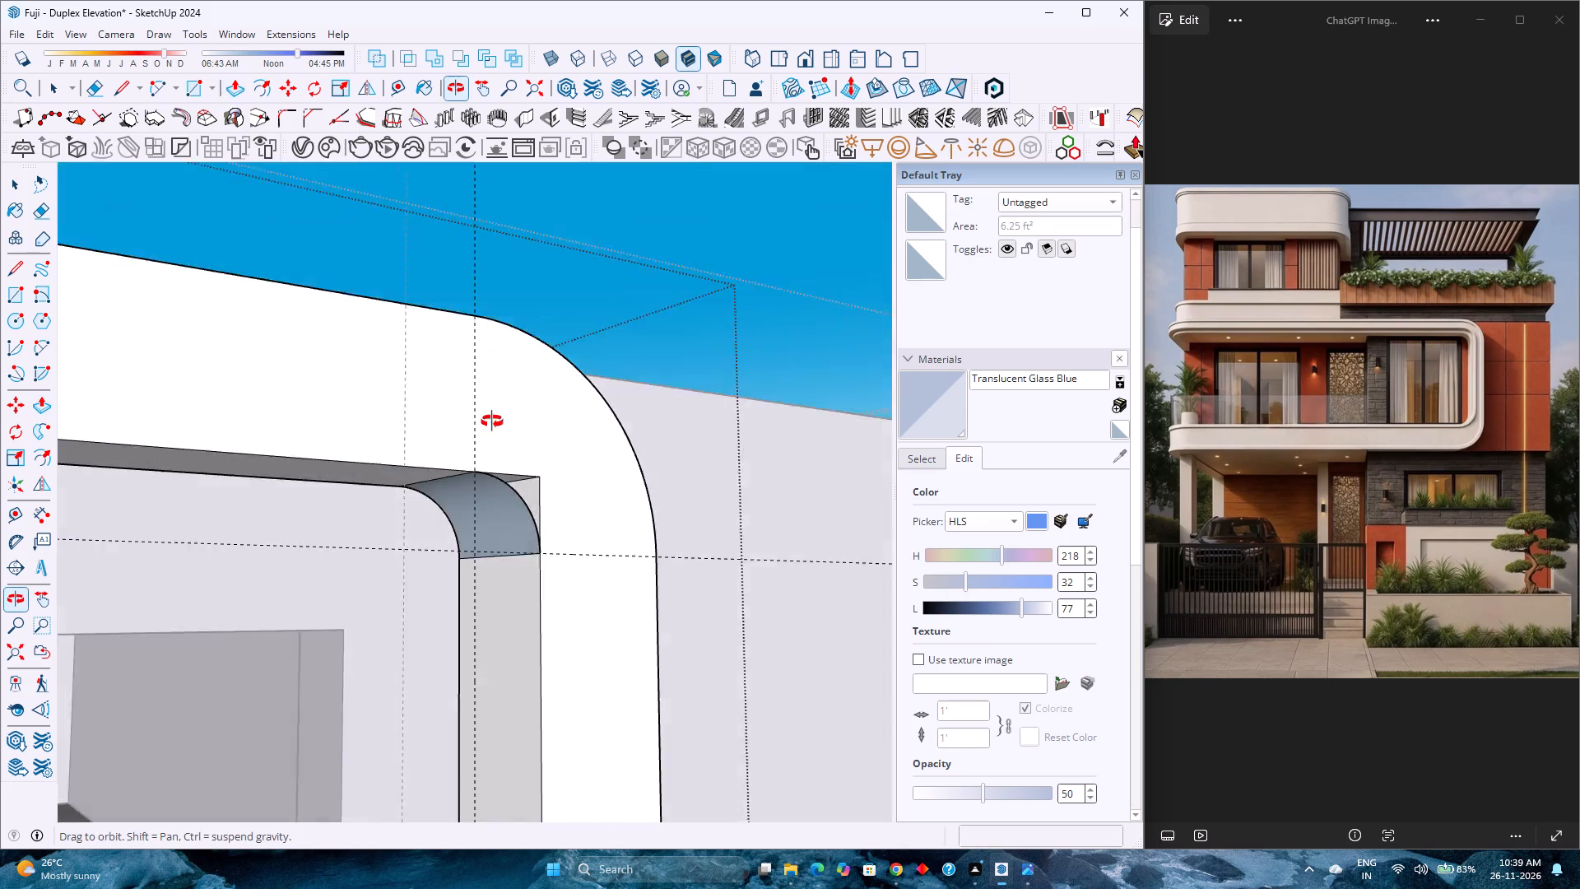
{"action": "middle_click_drag", "start_coordinate": [492, 421], "coordinate": [530, 370]}
{"action": "middle_click", "coordinate": [530, 370]}
{"action": "scroll", "coordinate": [532, 483], "scroll_direction": "up", "scroll_amount": 6}
{"action": "key", "text": "l"}
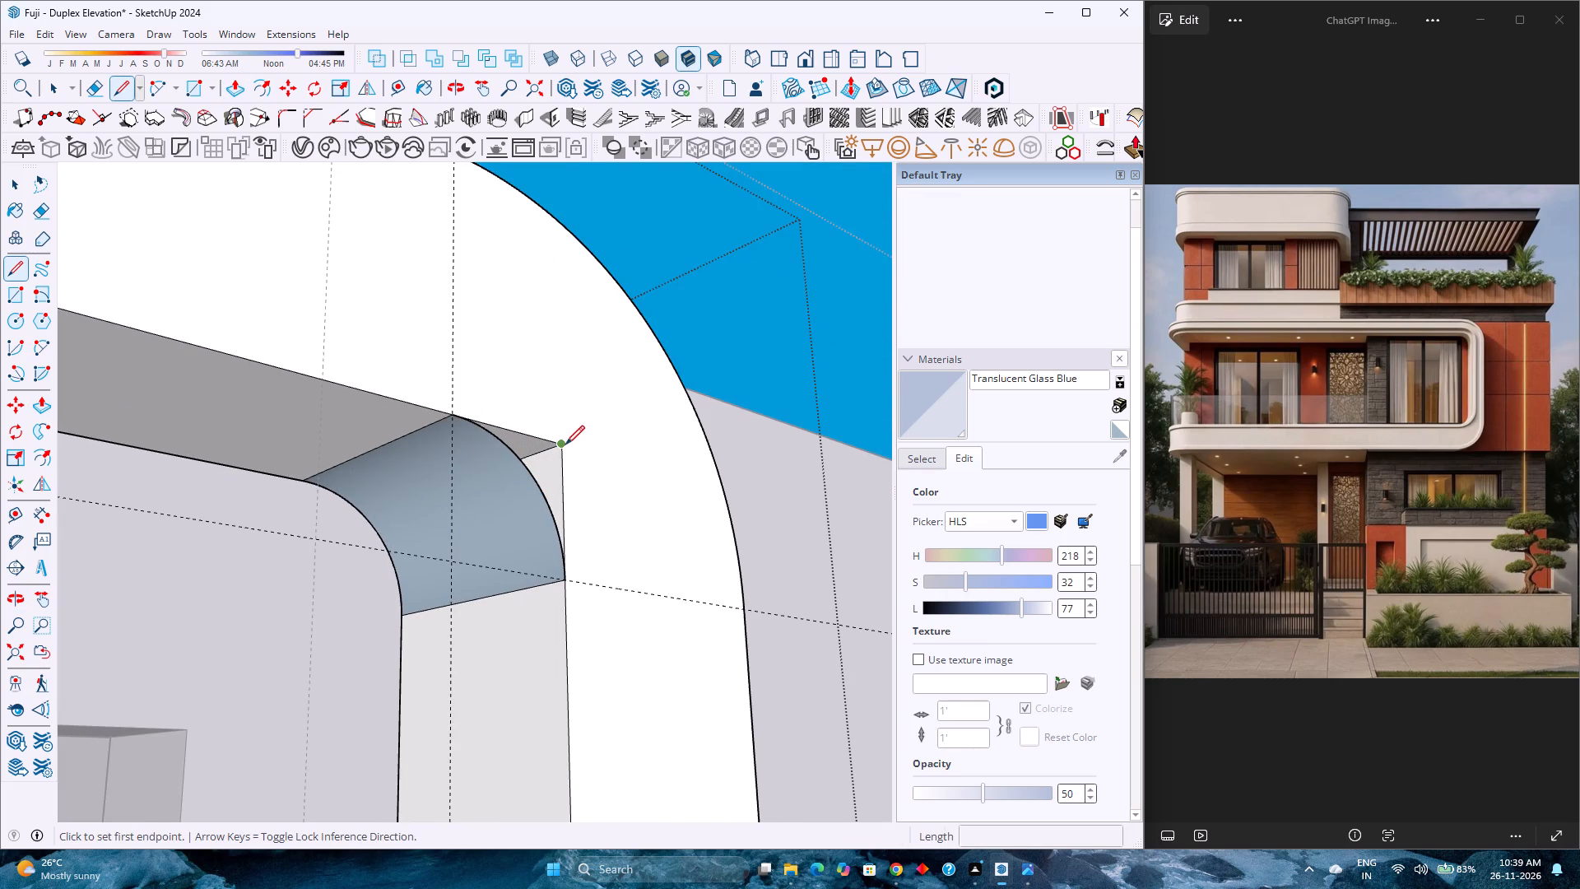
{"action": "left_click", "coordinate": [565, 443]}
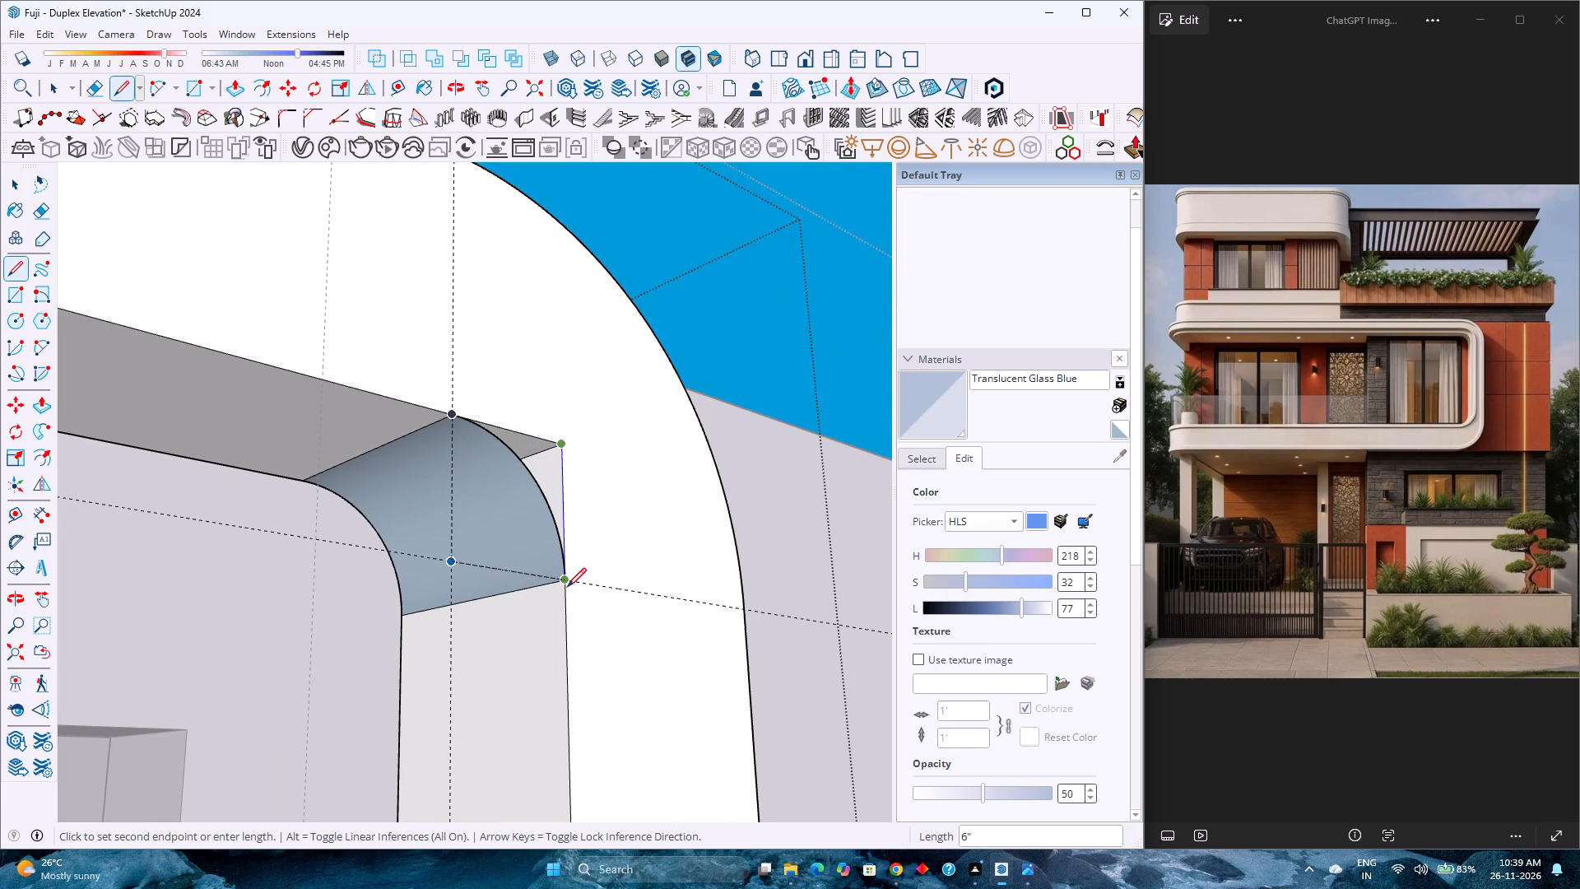
{"action": "left_click", "coordinate": [567, 587]}
Reverse the curved surface of the front frame's inner upper corner.
{"action": "key", "text": "space"}
{"action": "left_click", "coordinate": [512, 530]}
{"action": "right_click", "coordinate": [512, 530]}
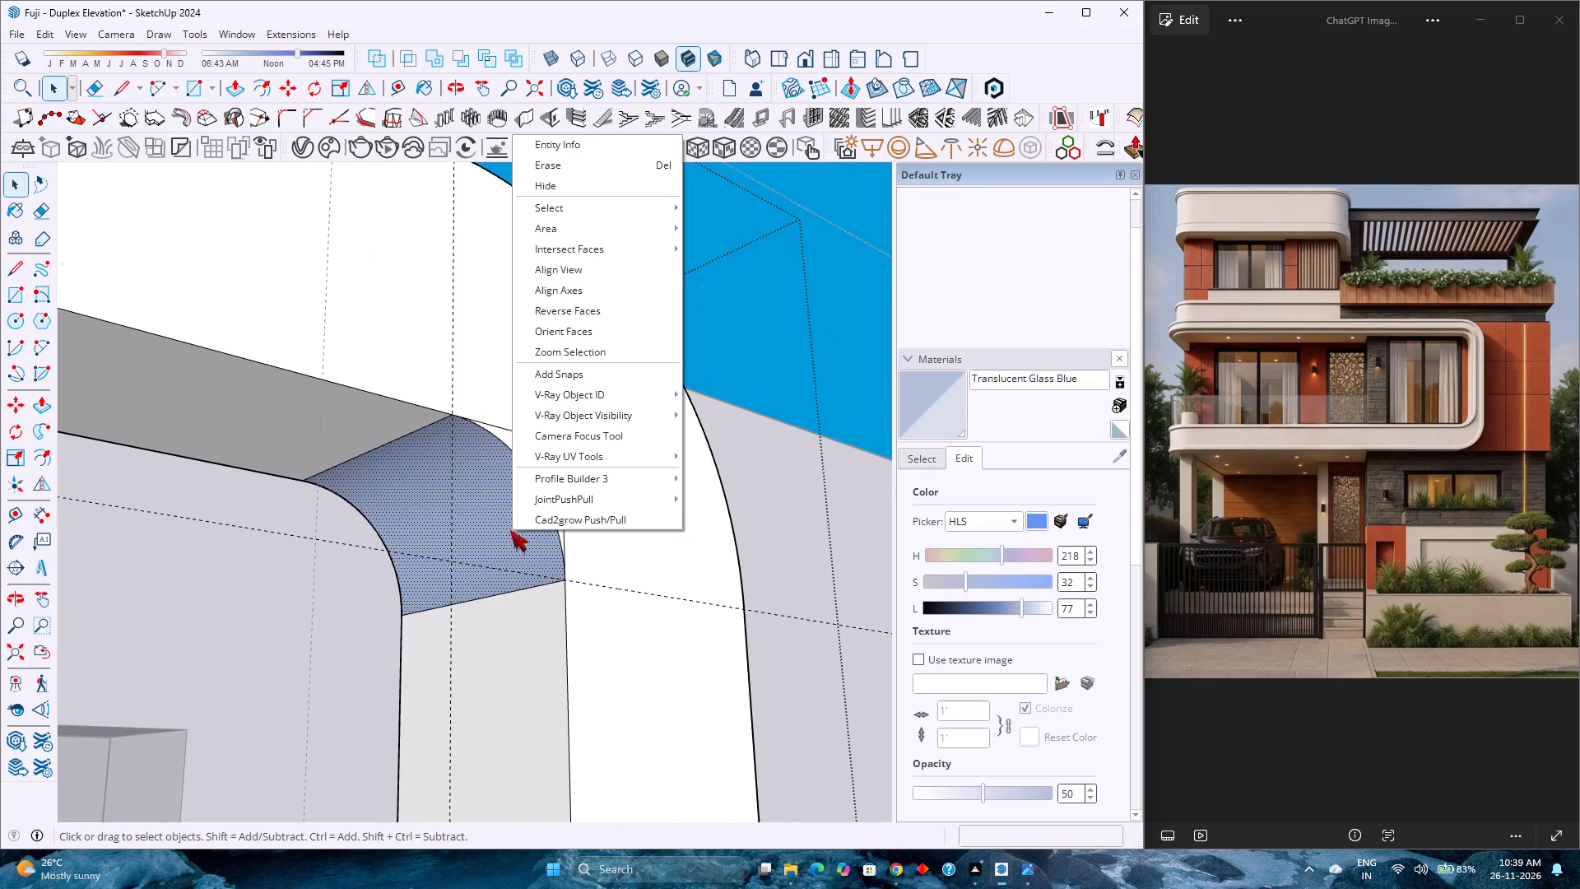
{"action": "left_click", "coordinate": [593, 312]}
Erase the leftover square-corner edges beside the arc on the front frame's inner upper corner.
{"action": "middle_click_drag", "start_coordinate": [522, 412], "coordinate": [441, 474]}
{"action": "key", "text": "e"}
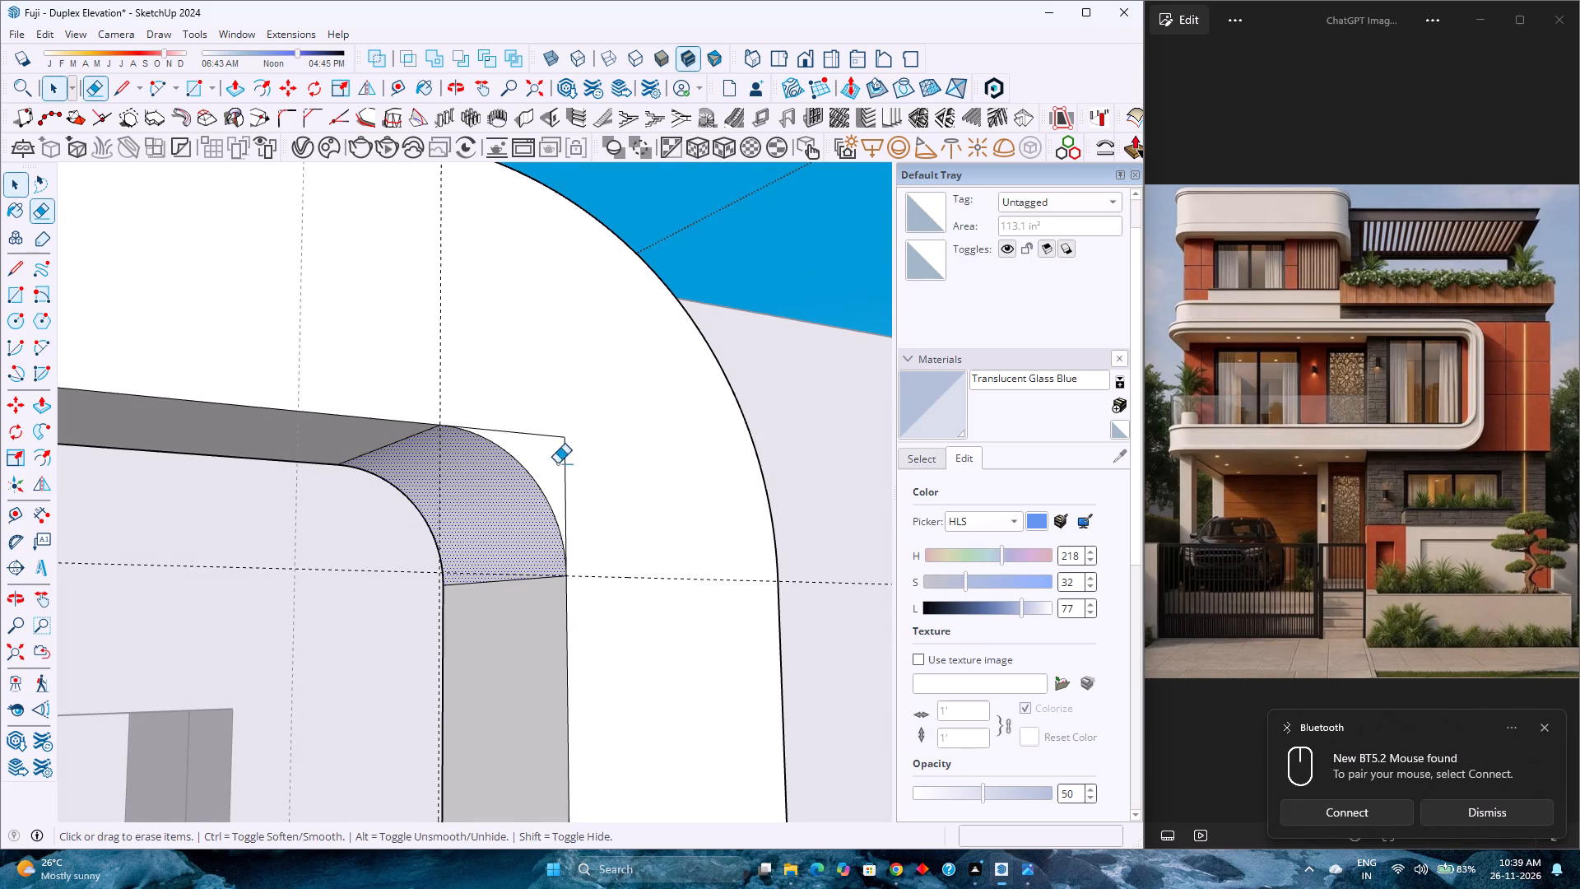
{"action": "left_click_drag", "start_coordinate": [554, 431], "coordinate": [565, 444]}
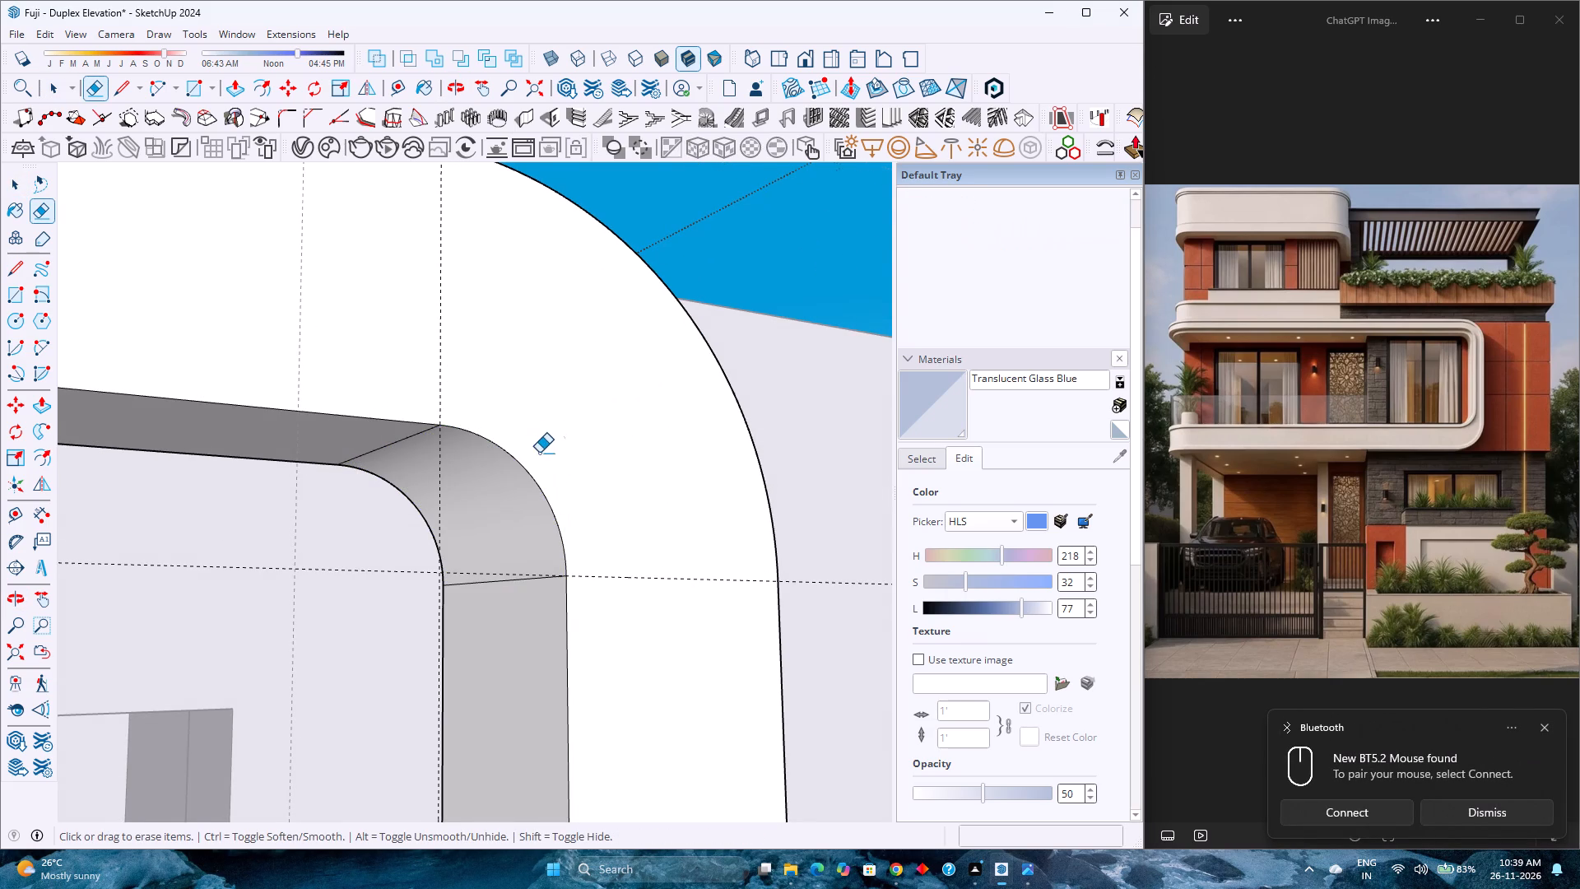
Delete all guides inside the open front frame group.
{"action": "scroll", "coordinate": [539, 453], "scroll_direction": "down", "scroll_amount": 4}
{"action": "key", "text": "space"}
{"action": "scroll", "coordinate": [527, 448], "scroll_direction": "down", "scroll_amount": 13}
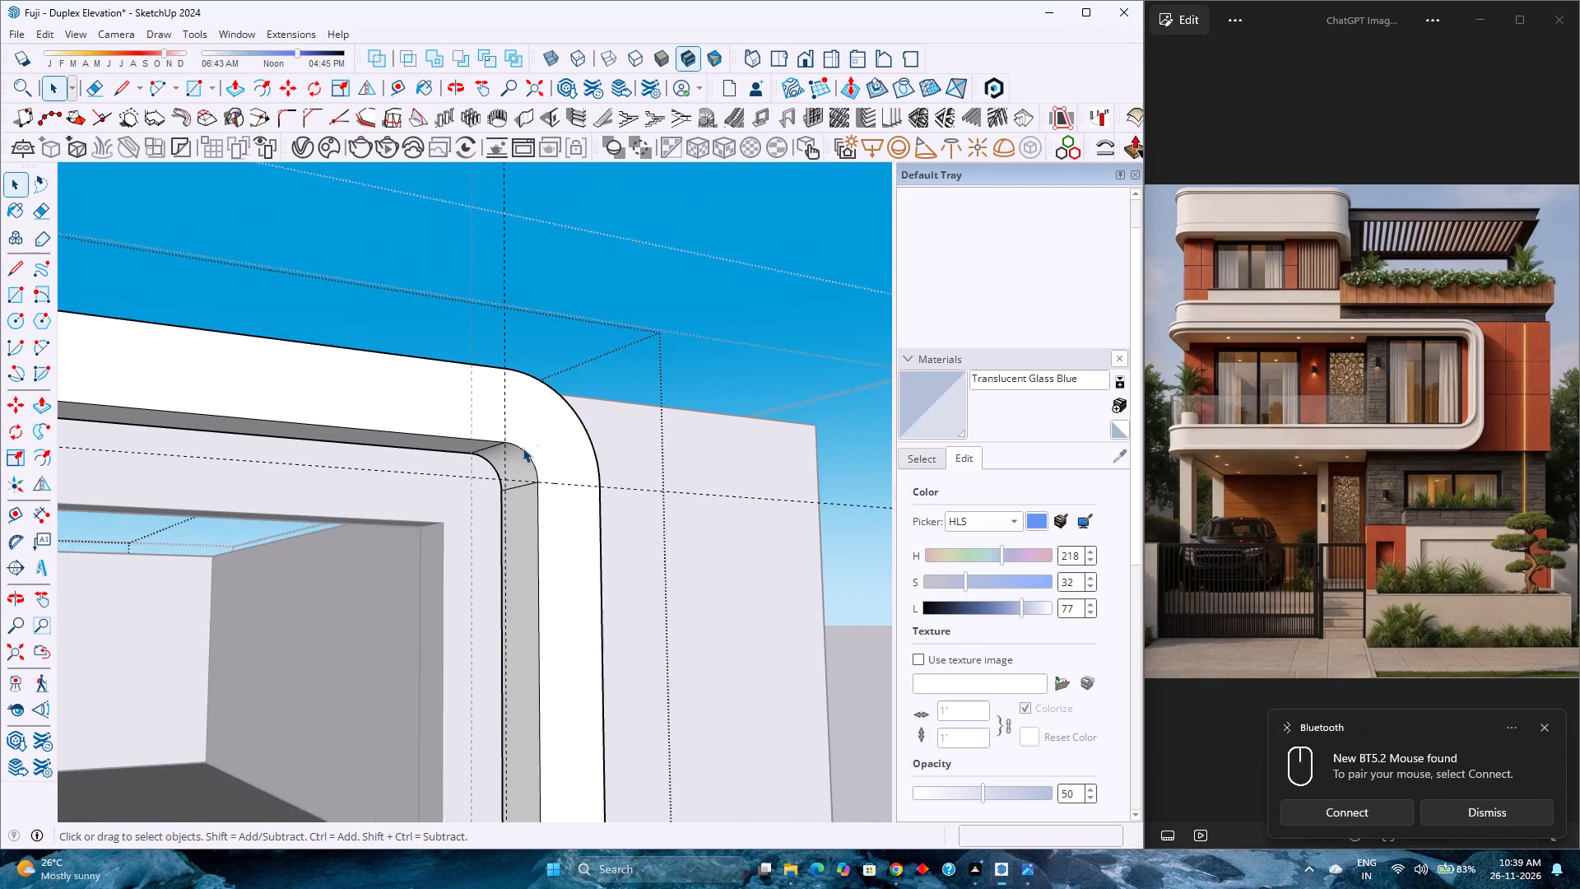
{"action": "scroll", "coordinate": [554, 366], "scroll_direction": "down", "scroll_amount": 8}
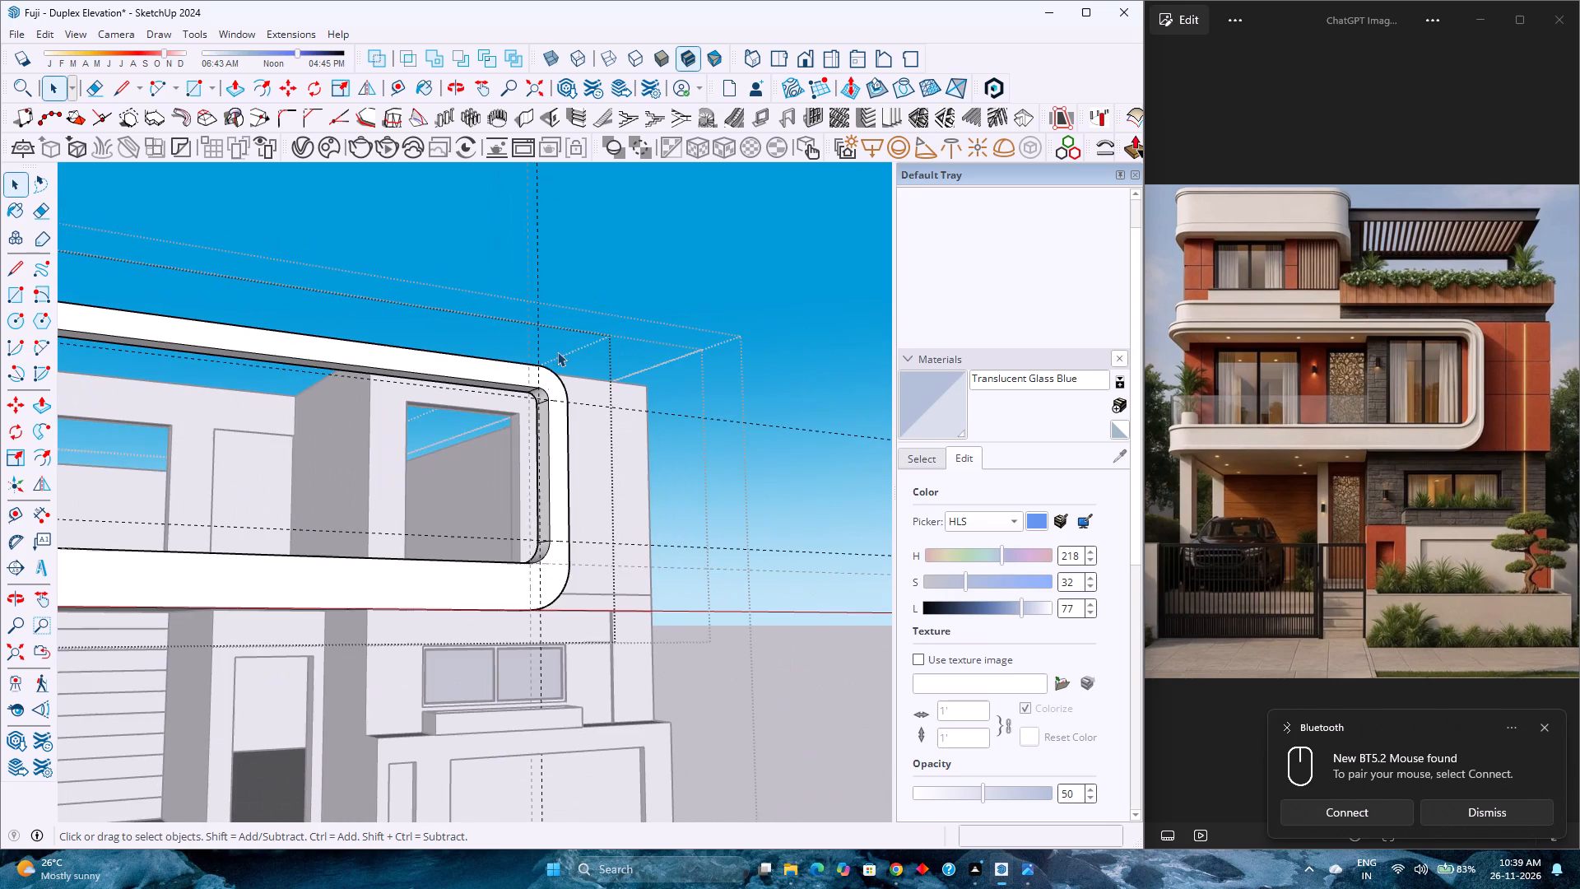
{"action": "middle_click_drag", "start_coordinate": [628, 319], "coordinate": [651, 354]}
{"action": "middle_click", "coordinate": [651, 354]}
{"action": "scroll", "coordinate": [652, 353], "scroll_direction": "down", "scroll_amount": 5}
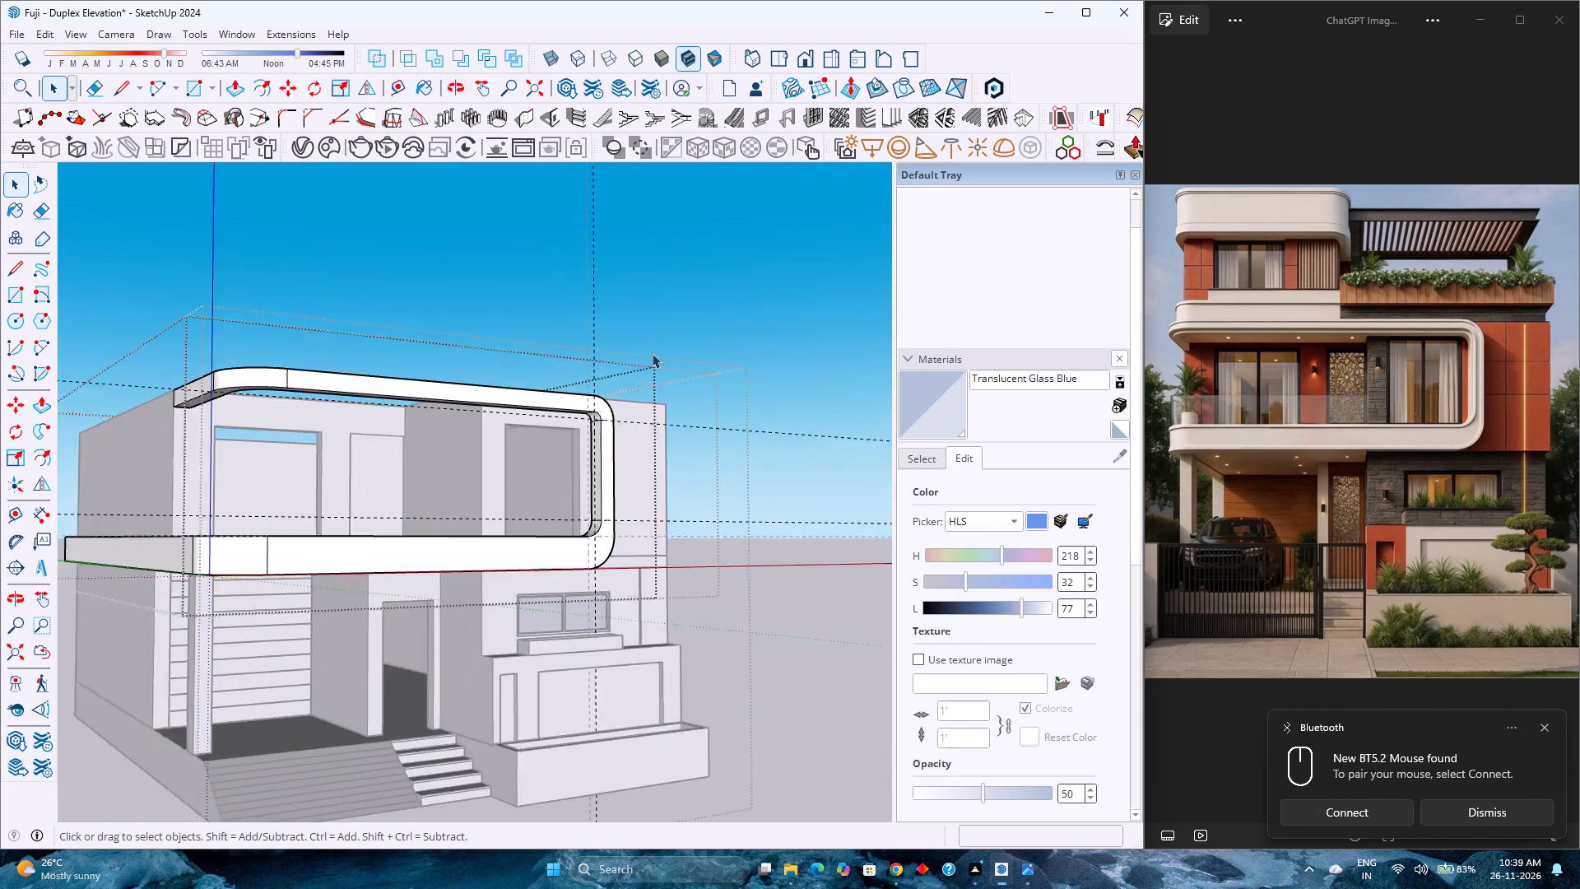
{"action": "scroll", "coordinate": [652, 353], "scroll_direction": "down", "scroll_amount": 2}
{"action": "middle_click_drag", "start_coordinate": [651, 378], "coordinate": [467, 476]}
{"action": "middle_click", "coordinate": [467, 476]}
{"action": "left_click", "coordinate": [34, 35]}
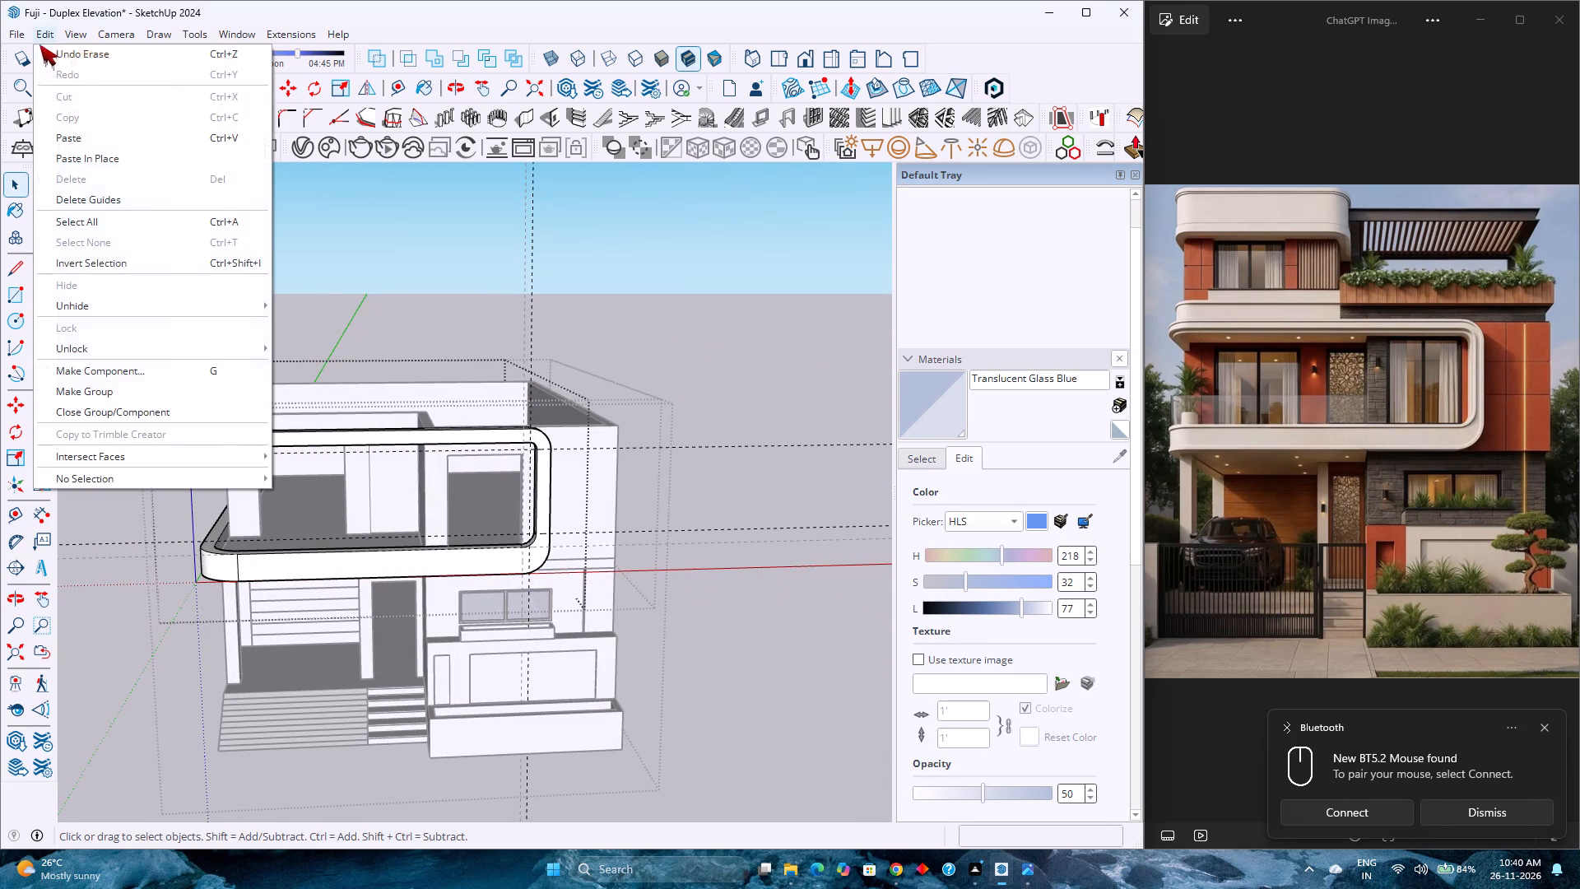
{"action": "left_click", "coordinate": [117, 193]}
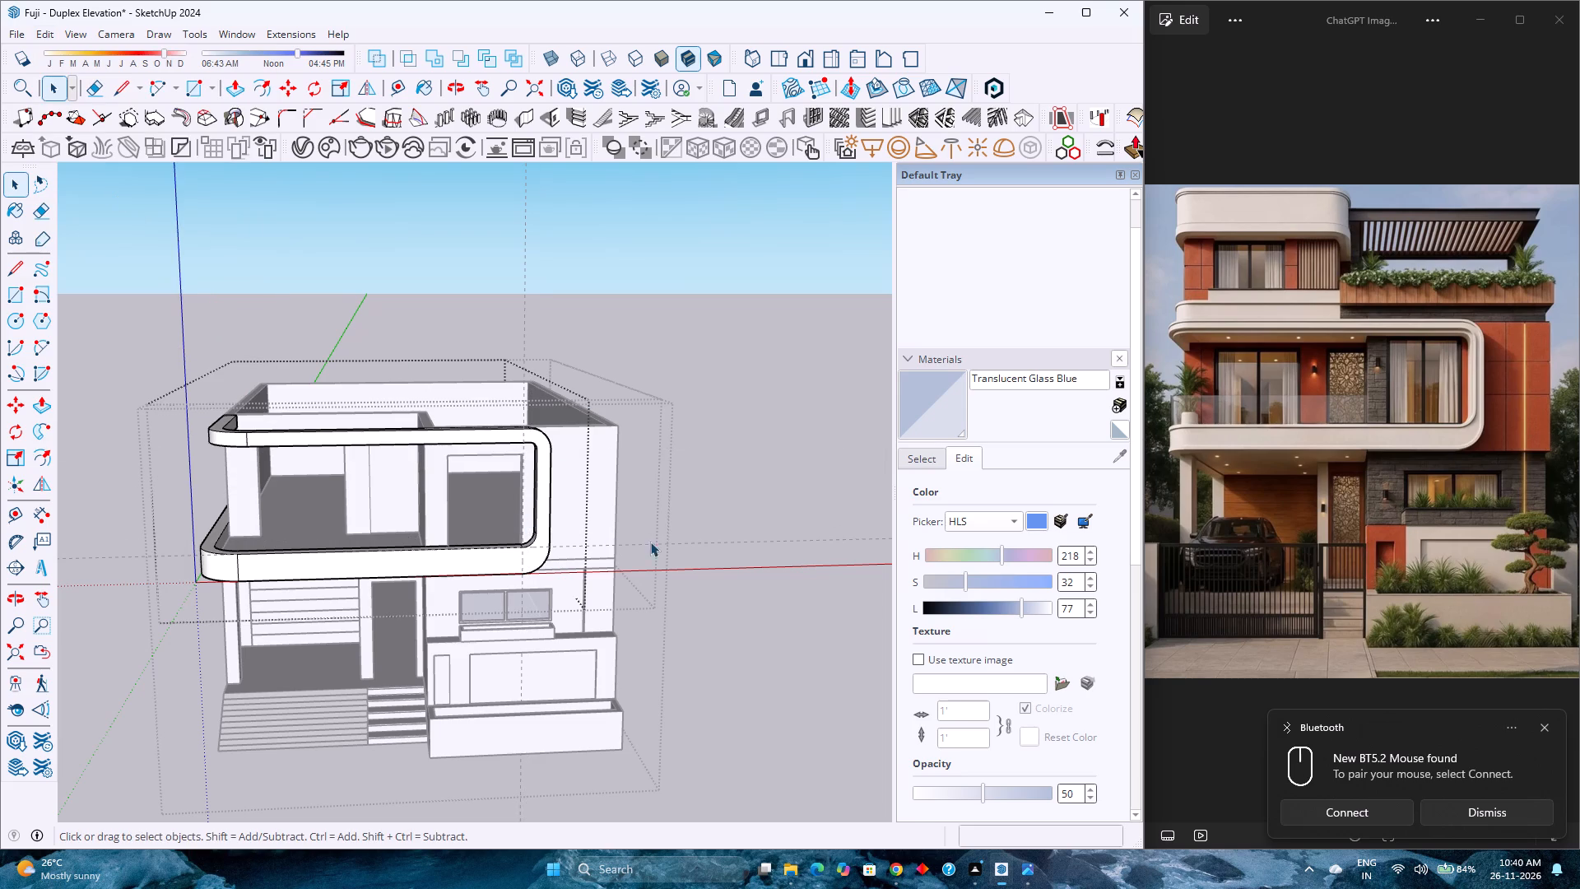
Exit the frame group, delete the guides in the enclosing first-floor group, and leave that group too.
{"action": "left_click", "coordinate": [650, 444]}
{"action": "left_click", "coordinate": [36, 34]}
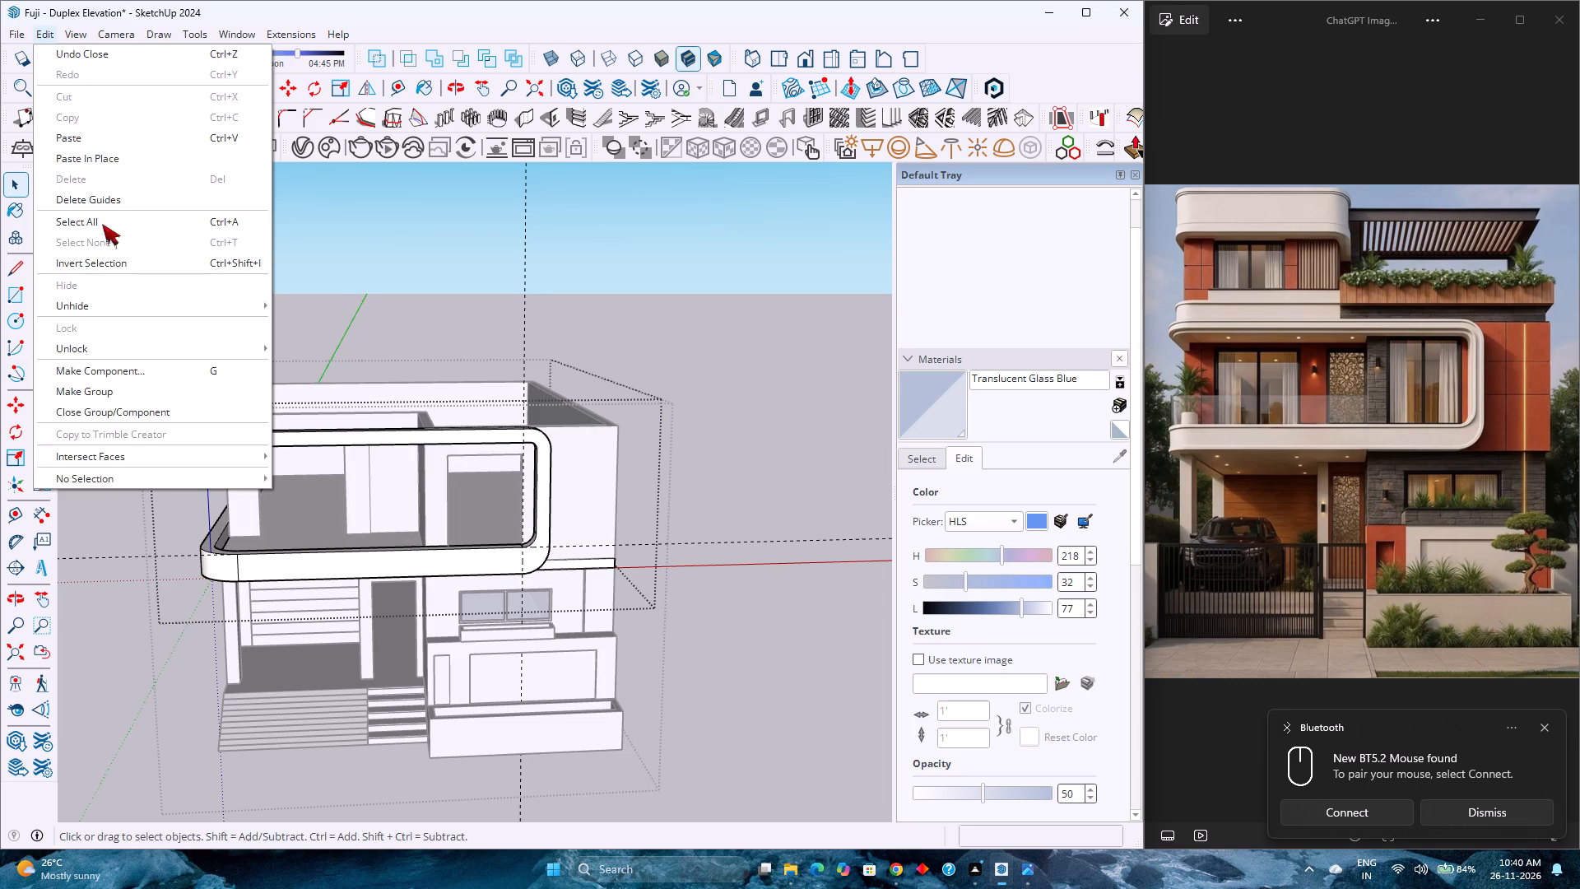
{"action": "left_click", "coordinate": [105, 197]}
{"action": "scroll", "coordinate": [482, 502], "scroll_direction": "down", "scroll_amount": 3}
{"action": "middle_click_drag", "start_coordinate": [400, 569], "coordinate": [401, 471]}
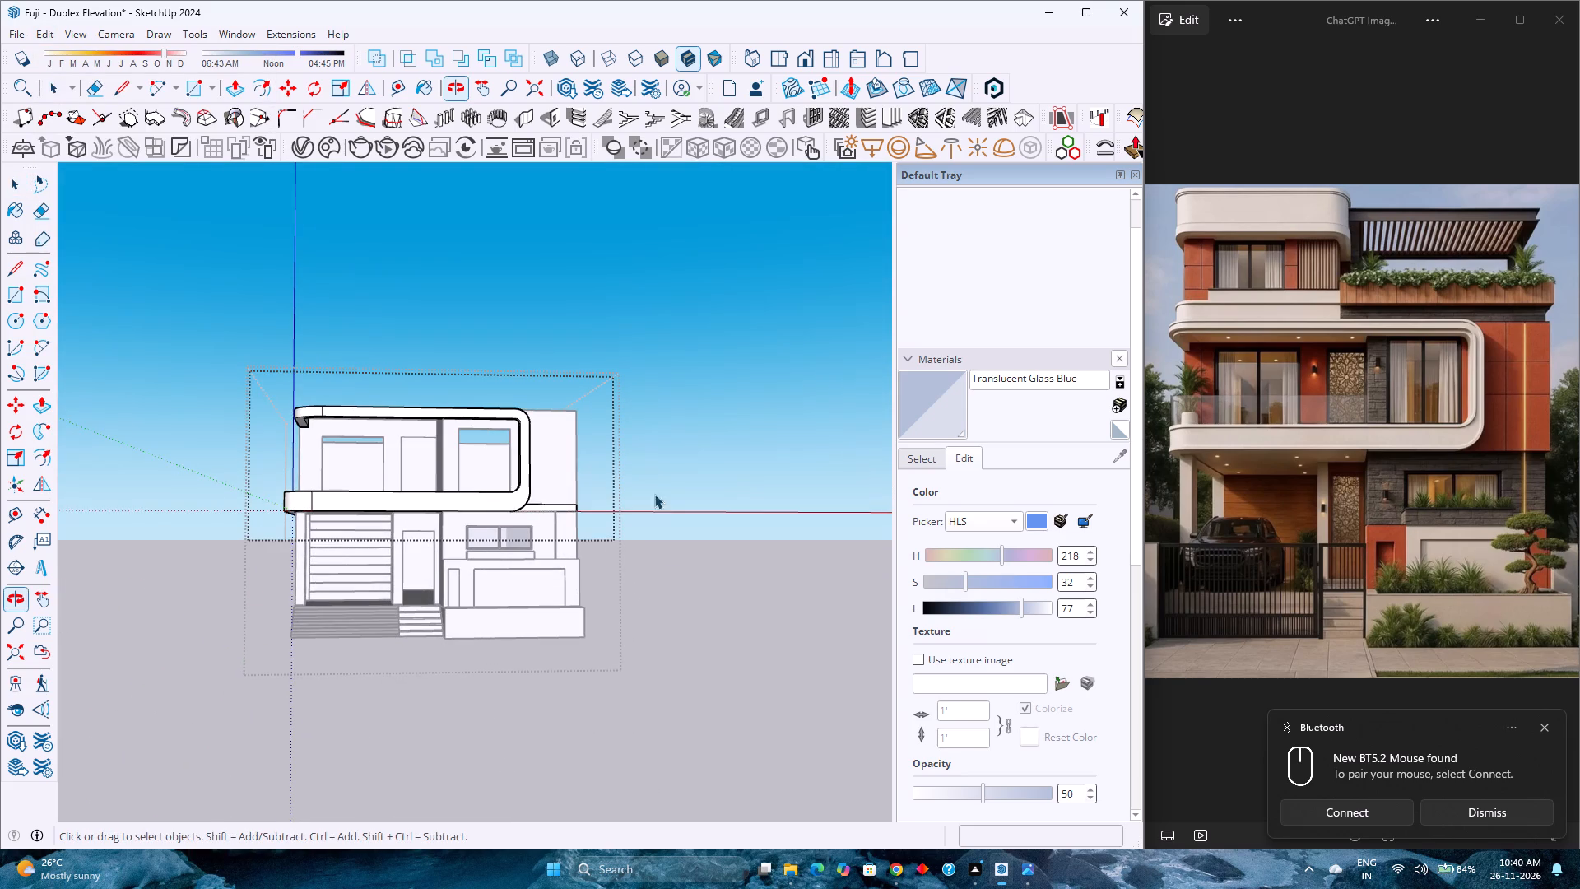
{"action": "left_click", "coordinate": [671, 496]}
Examine the house with its rounded front frame from the front, above, below and the side.
{"action": "scroll", "coordinate": [517, 507], "scroll_direction": "up", "scroll_amount": 3}
{"action": "scroll", "coordinate": [517, 503], "scroll_direction": "down", "scroll_amount": 2}
{"action": "scroll", "coordinate": [517, 503], "scroll_direction": "up", "scroll_amount": 2}
{"action": "scroll", "coordinate": [517, 503], "scroll_direction": "down", "scroll_amount": 2}
{"action": "scroll", "coordinate": [517, 503], "scroll_direction": "up", "scroll_amount": 1}
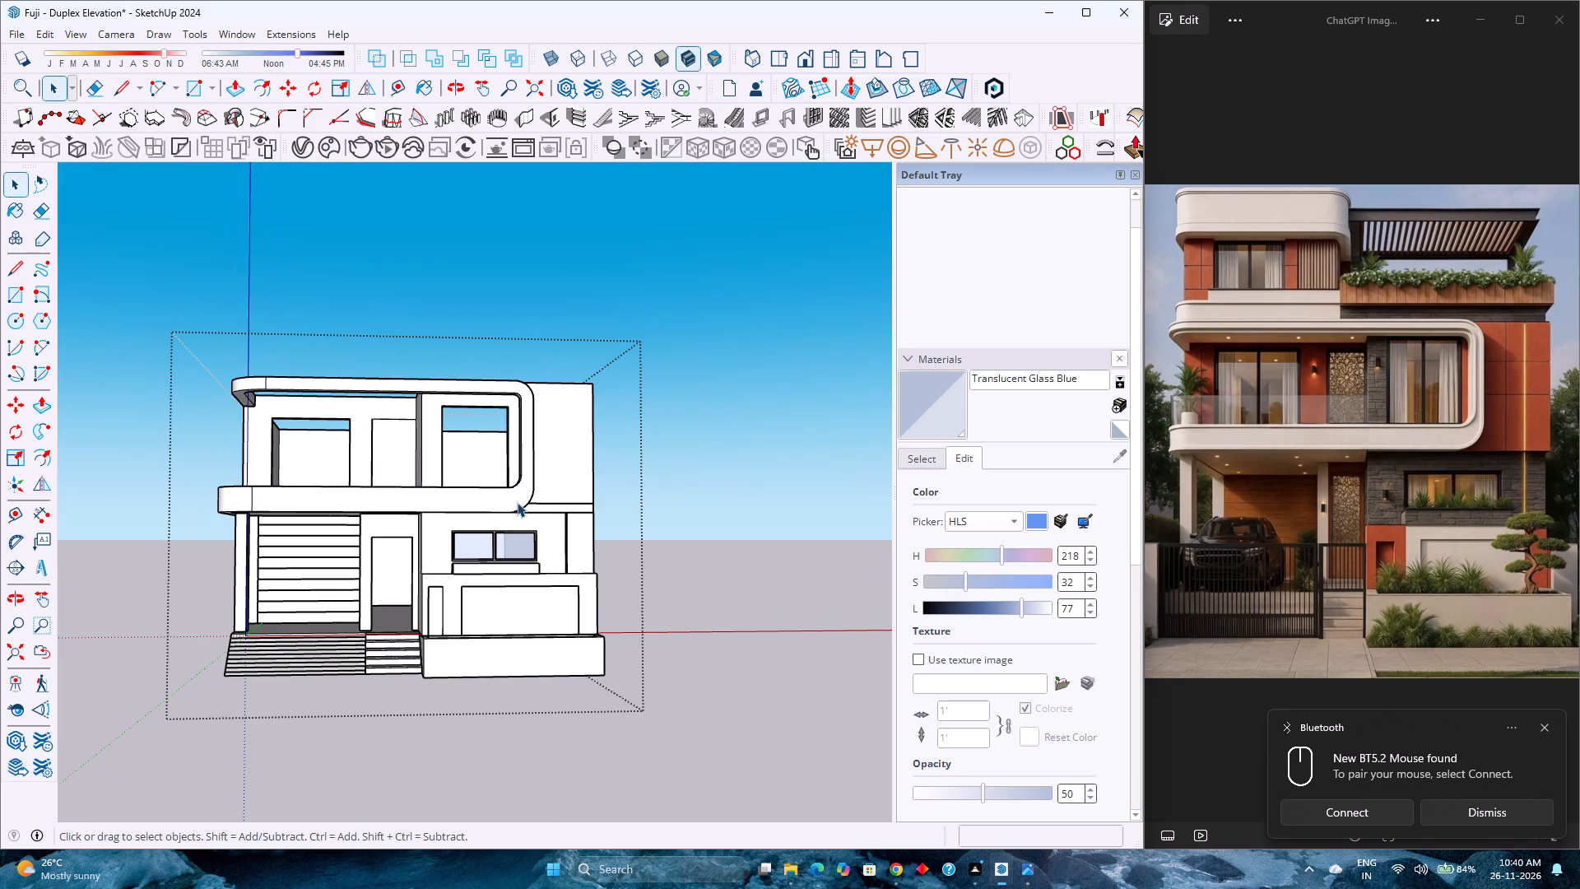
{"action": "scroll", "coordinate": [517, 502], "scroll_direction": "down", "scroll_amount": 1}
{"action": "scroll", "coordinate": [517, 502], "scroll_direction": "up", "scroll_amount": 1}
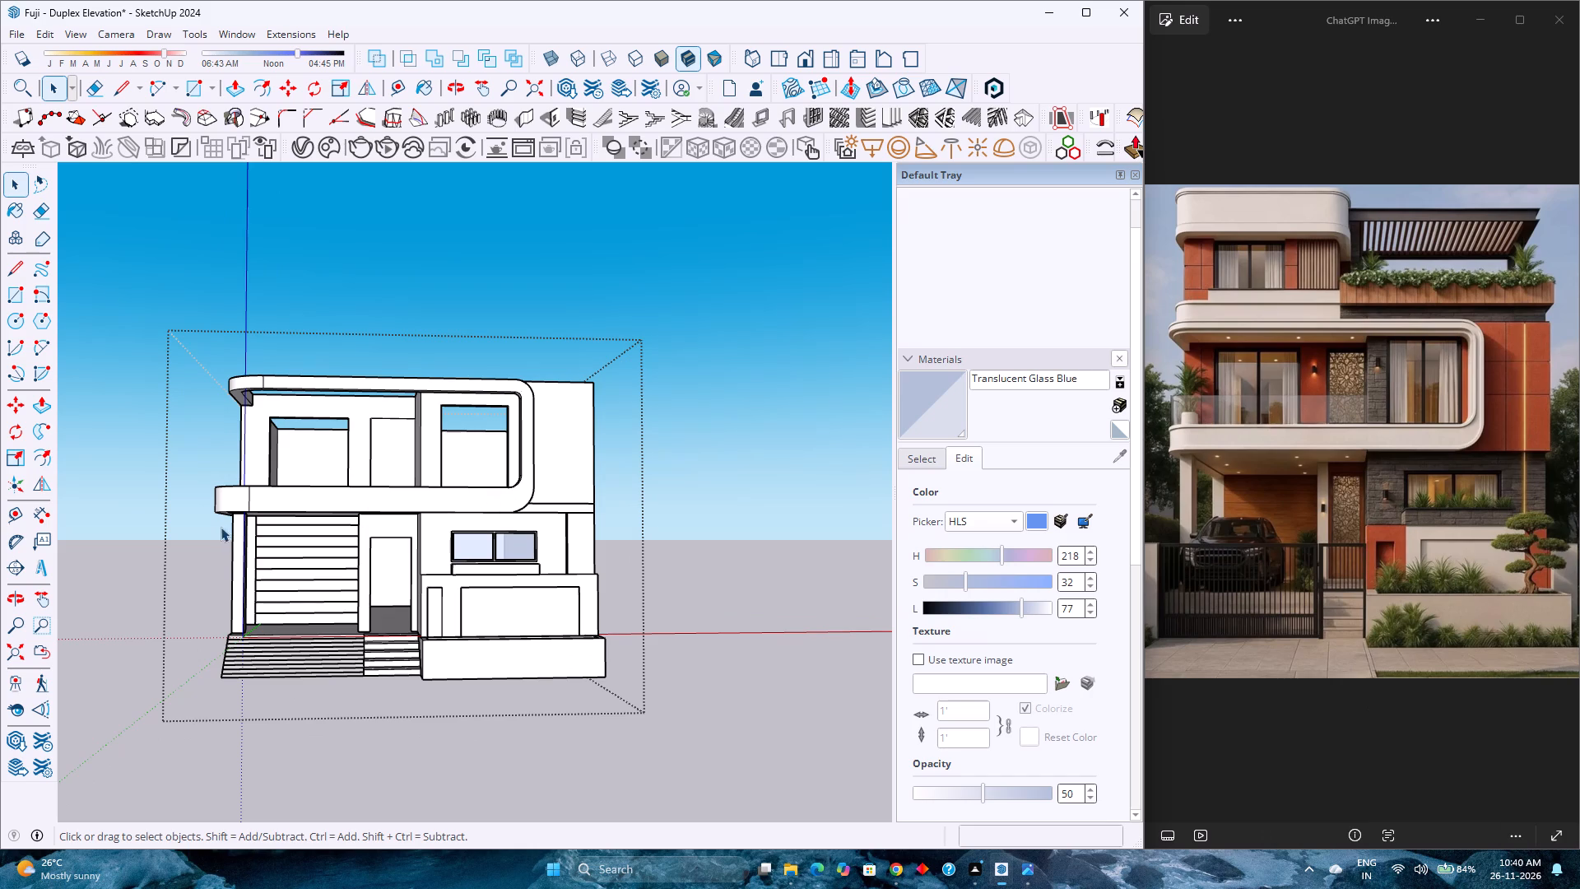
{"action": "middle_click_drag", "start_coordinate": [221, 527], "coordinate": [289, 602]}
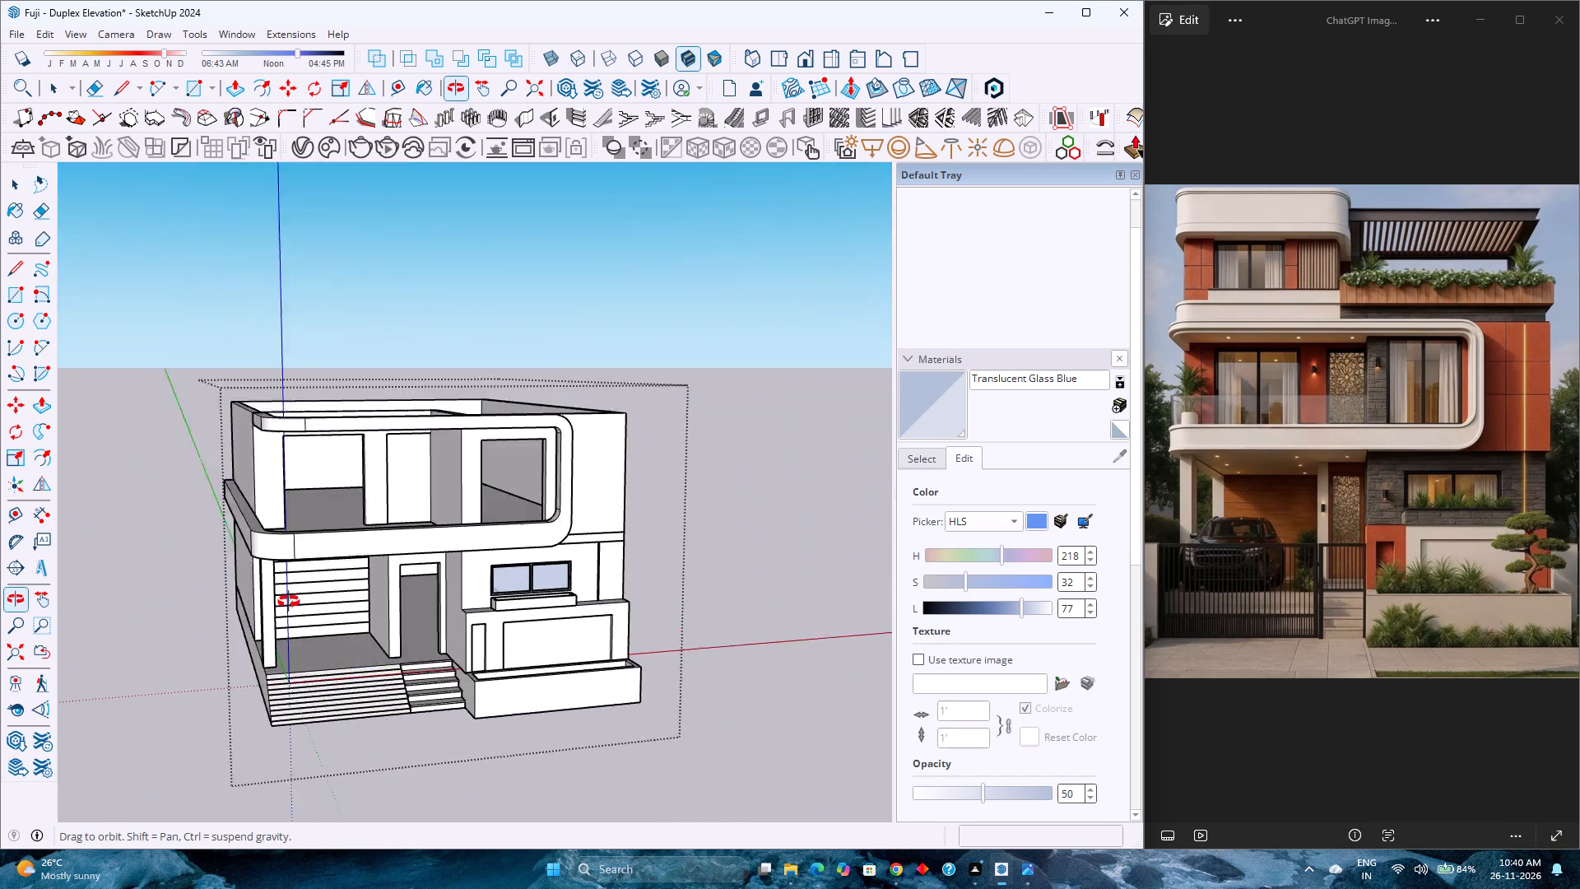
{"action": "middle_click_drag", "start_coordinate": [289, 602], "coordinate": [271, 551]}
{"action": "scroll", "coordinate": [273, 510], "scroll_direction": "up", "scroll_amount": 3}
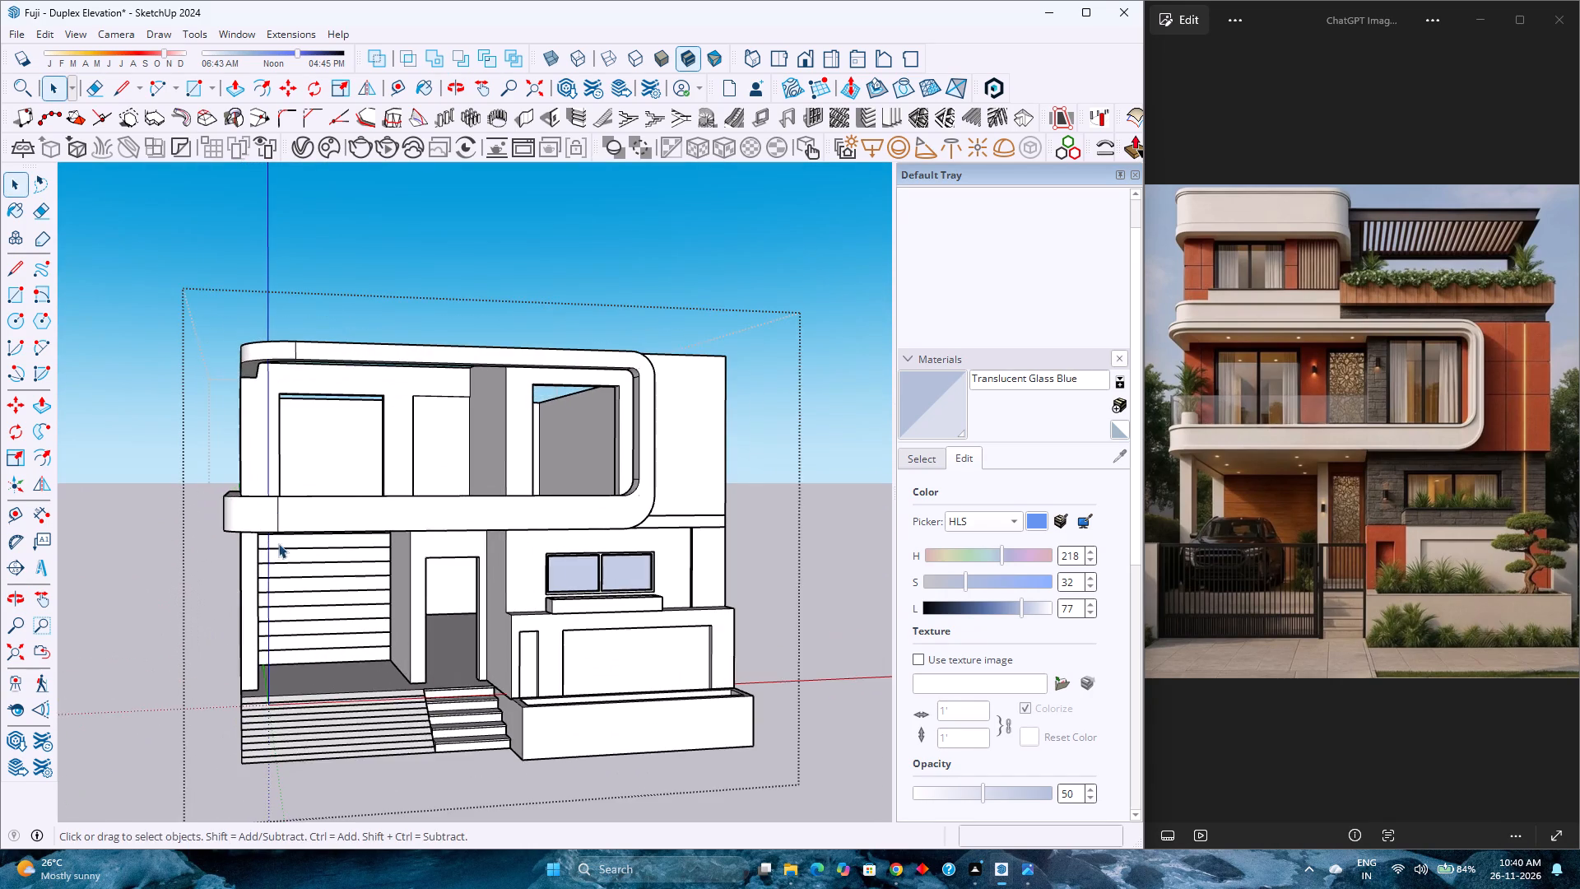
{"action": "middle_click_drag", "start_coordinate": [286, 559], "coordinate": [187, 396]}
{"action": "scroll", "coordinate": [286, 558], "scroll_direction": "up", "scroll_amount": 1}
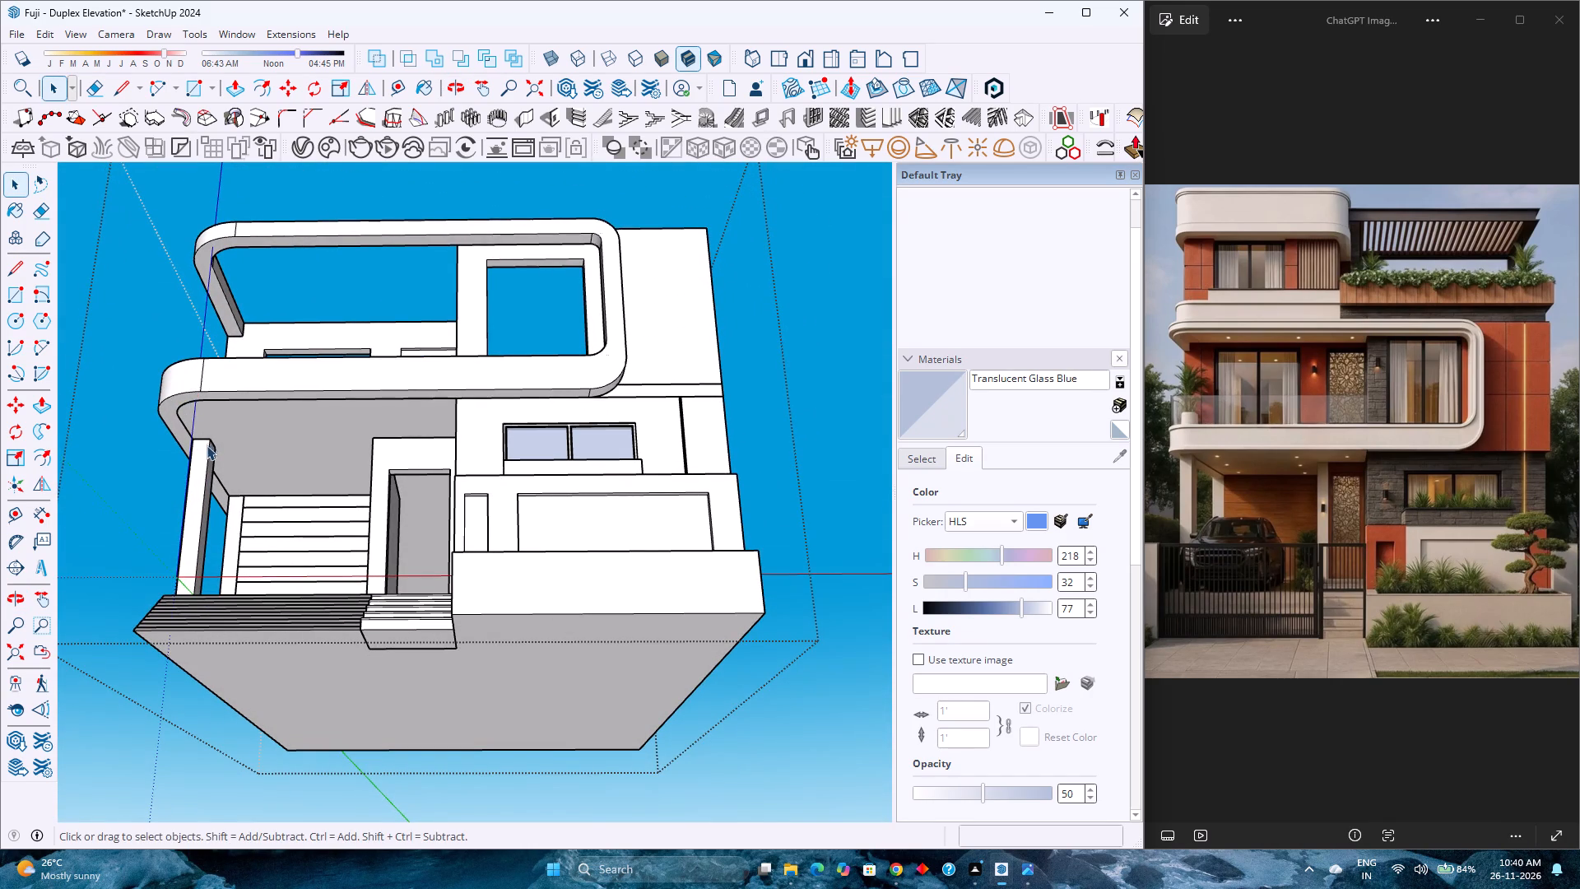
{"action": "scroll", "coordinate": [208, 446], "scroll_direction": "up", "scroll_amount": 3}
{"action": "middle_click_drag", "start_coordinate": [207, 452], "coordinate": [254, 458]}
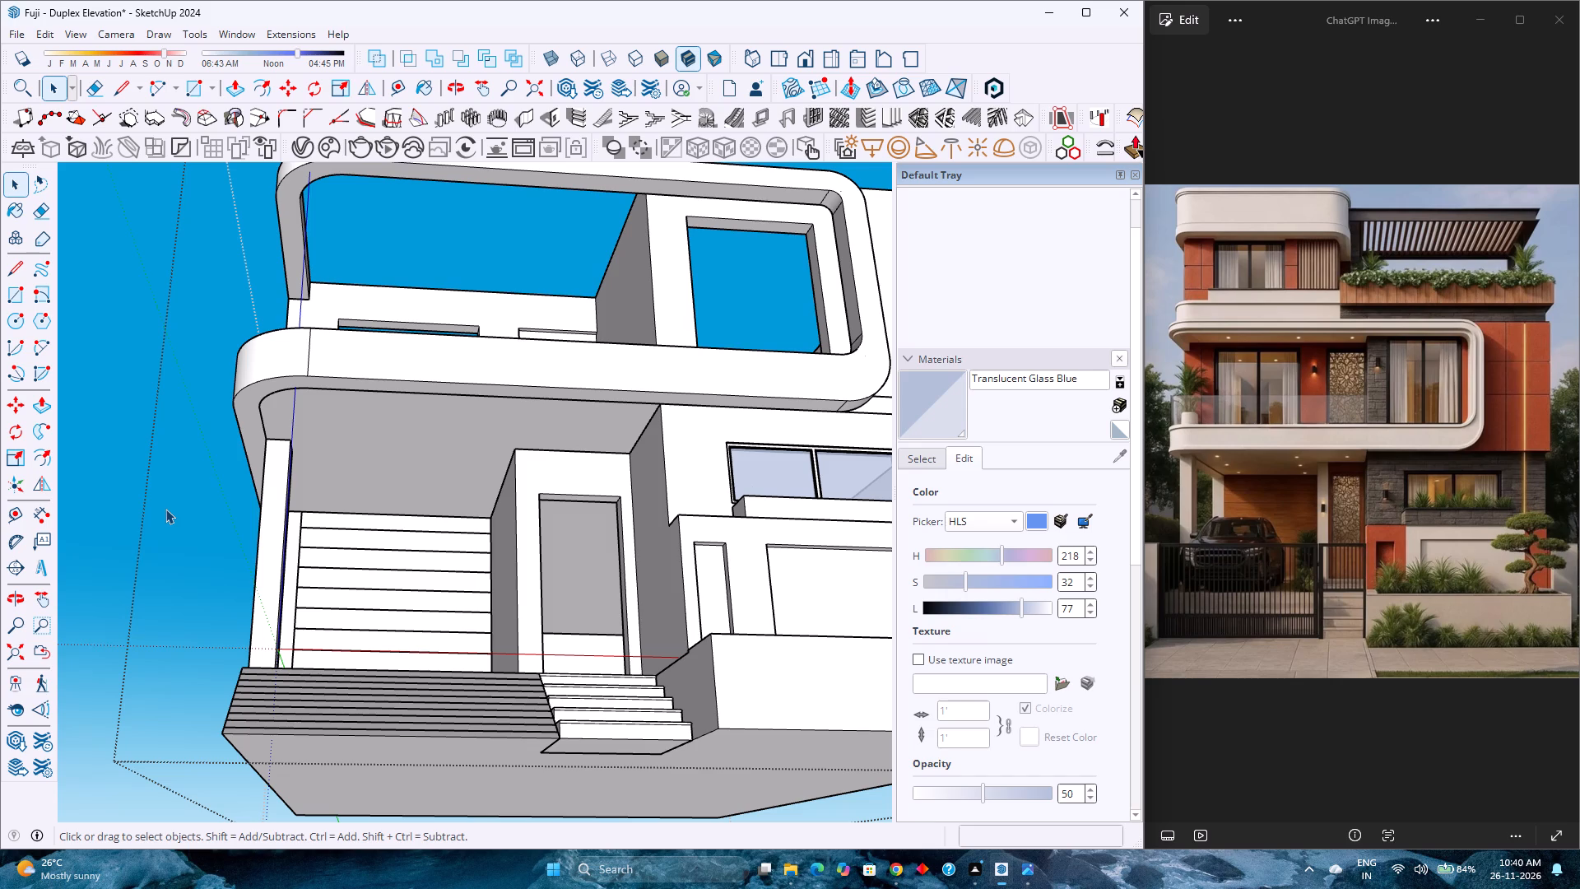
{"action": "scroll", "coordinate": [388, 400], "scroll_direction": "down", "scroll_amount": 3}
{"action": "middle_click_drag", "start_coordinate": [373, 383], "coordinate": [416, 516]}
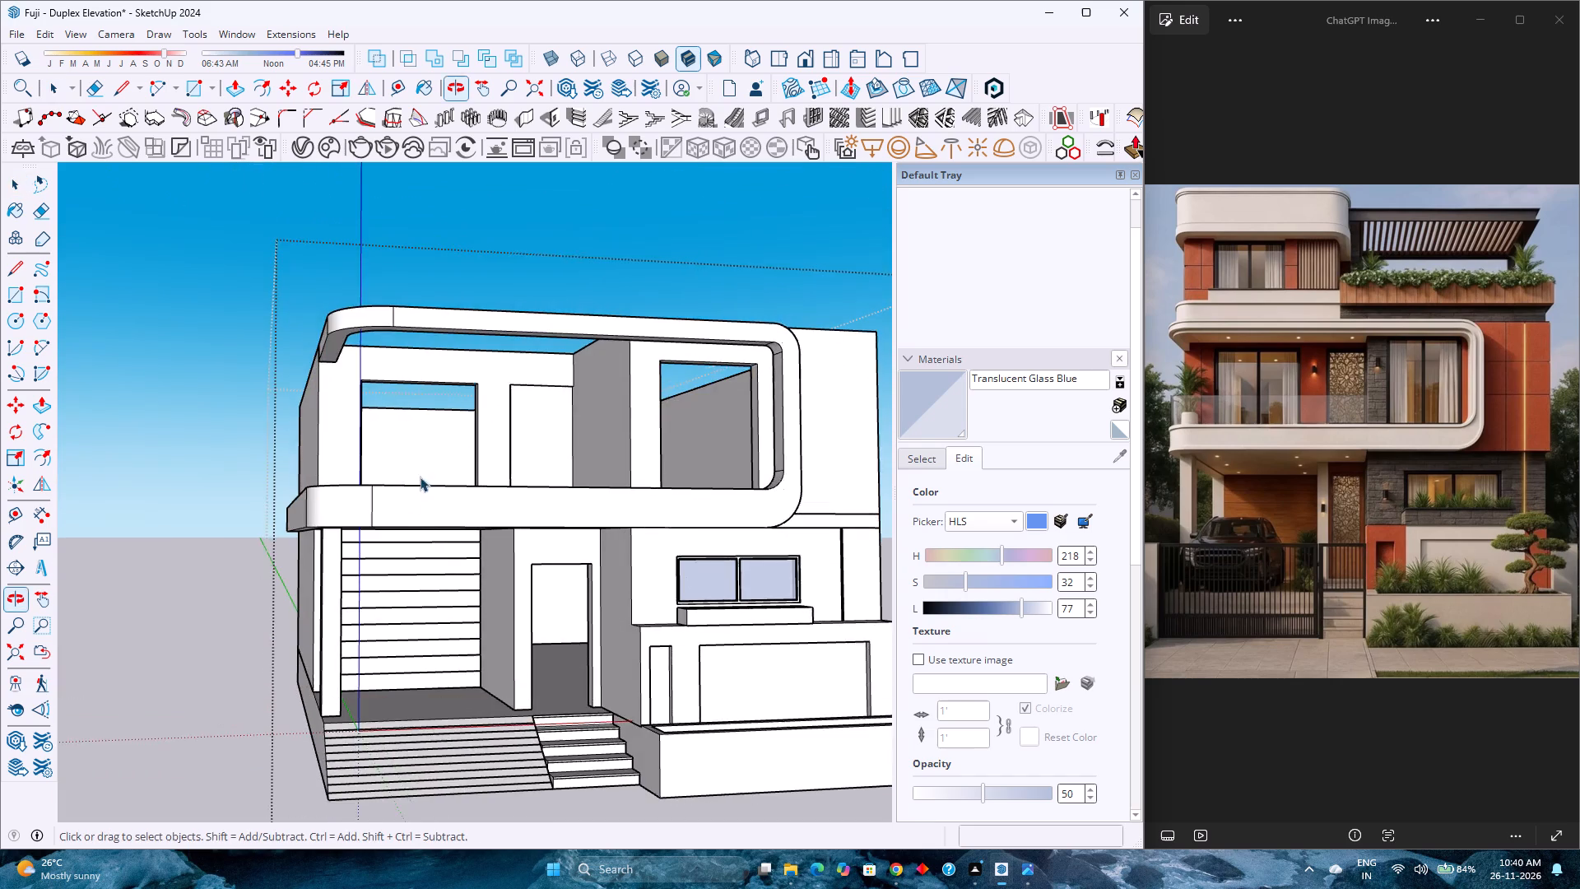
{"action": "scroll", "coordinate": [417, 474], "scroll_direction": "down", "scroll_amount": 1}
{"action": "scroll", "coordinate": [400, 406], "scroll_direction": "up", "scroll_amount": 2}
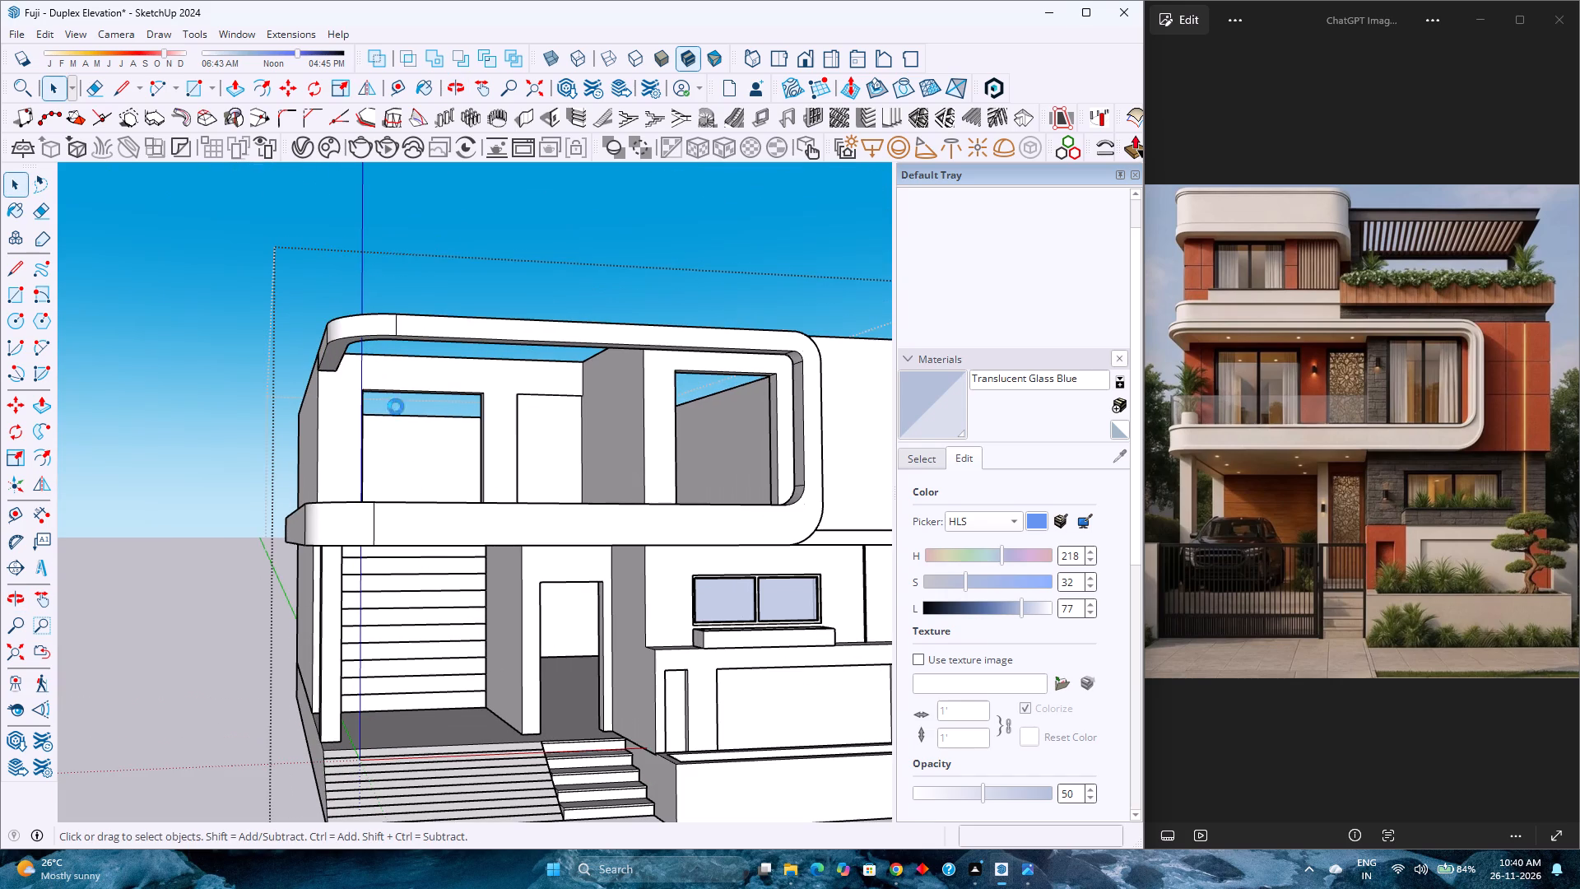
{"action": "scroll", "coordinate": [448, 500], "scroll_direction": "down", "scroll_amount": 2}
{"action": "scroll", "coordinate": [448, 501], "scroll_direction": "up", "scroll_amount": 1}
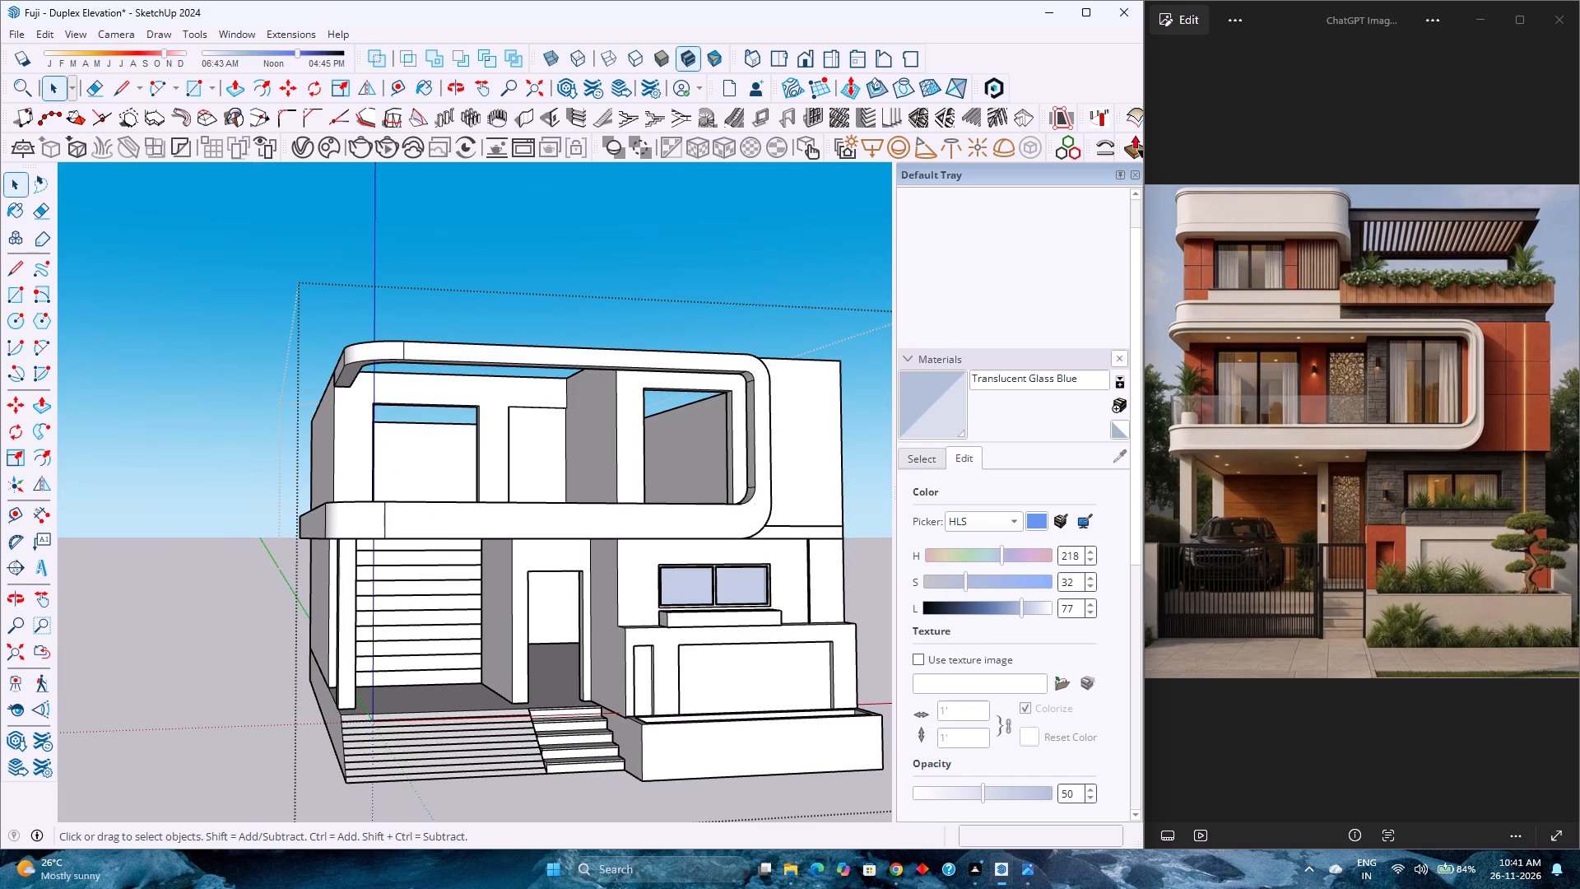
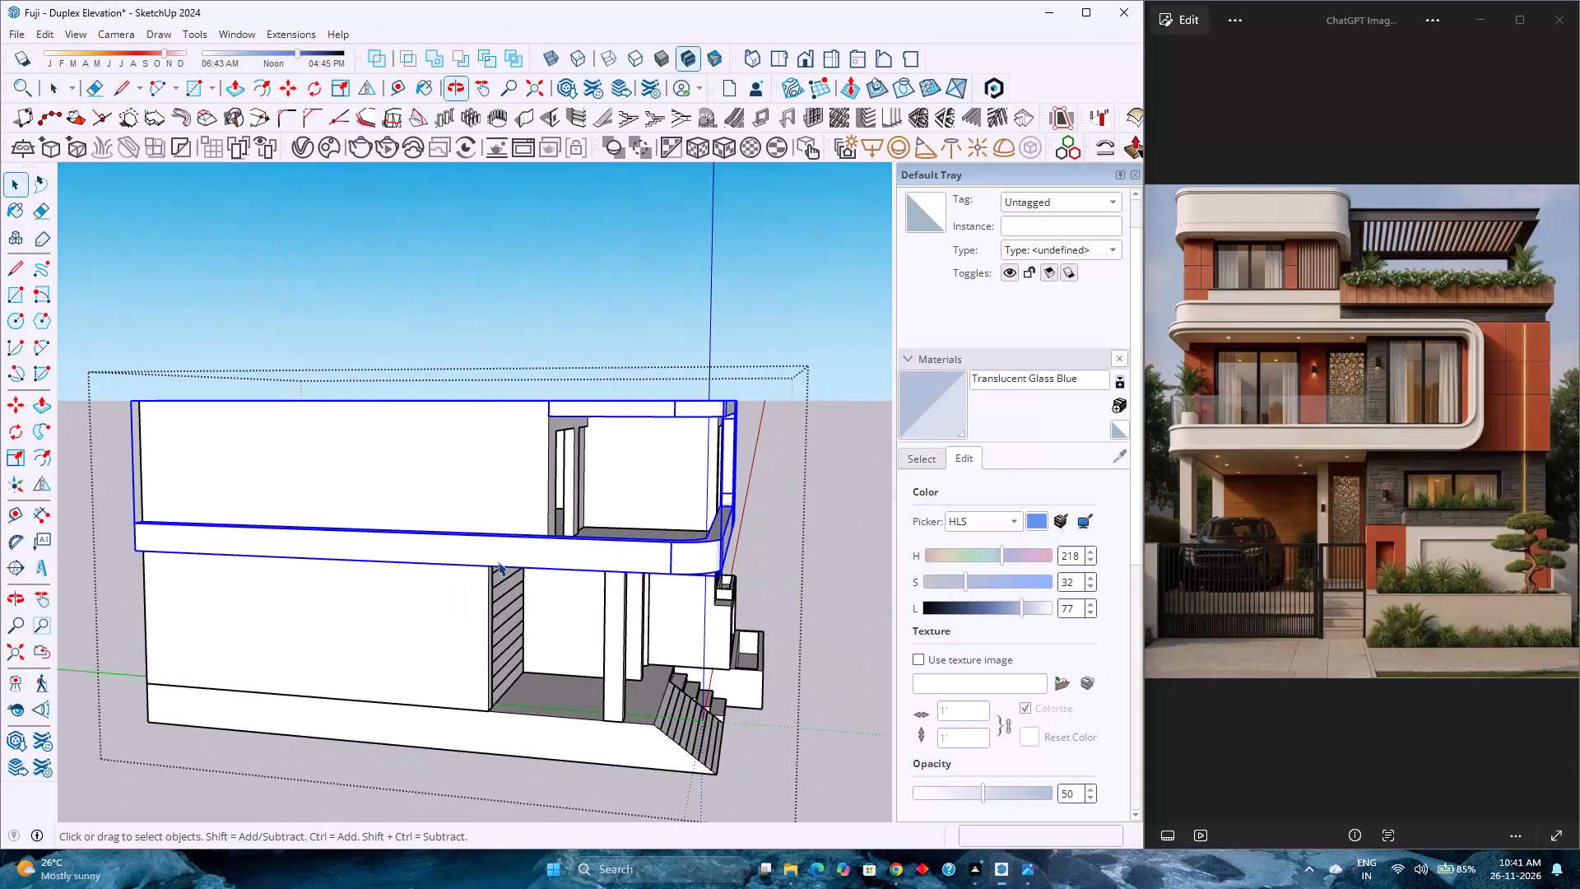
In the first-floor group, place guides on the lower band's rear end face: 3" above its bottom edge, 4" above that, and 3" from its outer edge.
{"action": "scroll", "coordinate": [498, 561], "scroll_direction": "down", "scroll_amount": 3}
{"action": "scroll", "coordinate": [206, 544], "scroll_direction": "up", "scroll_amount": 5}
{"action": "middle_click_drag", "start_coordinate": [205, 544], "coordinate": [634, 579]}
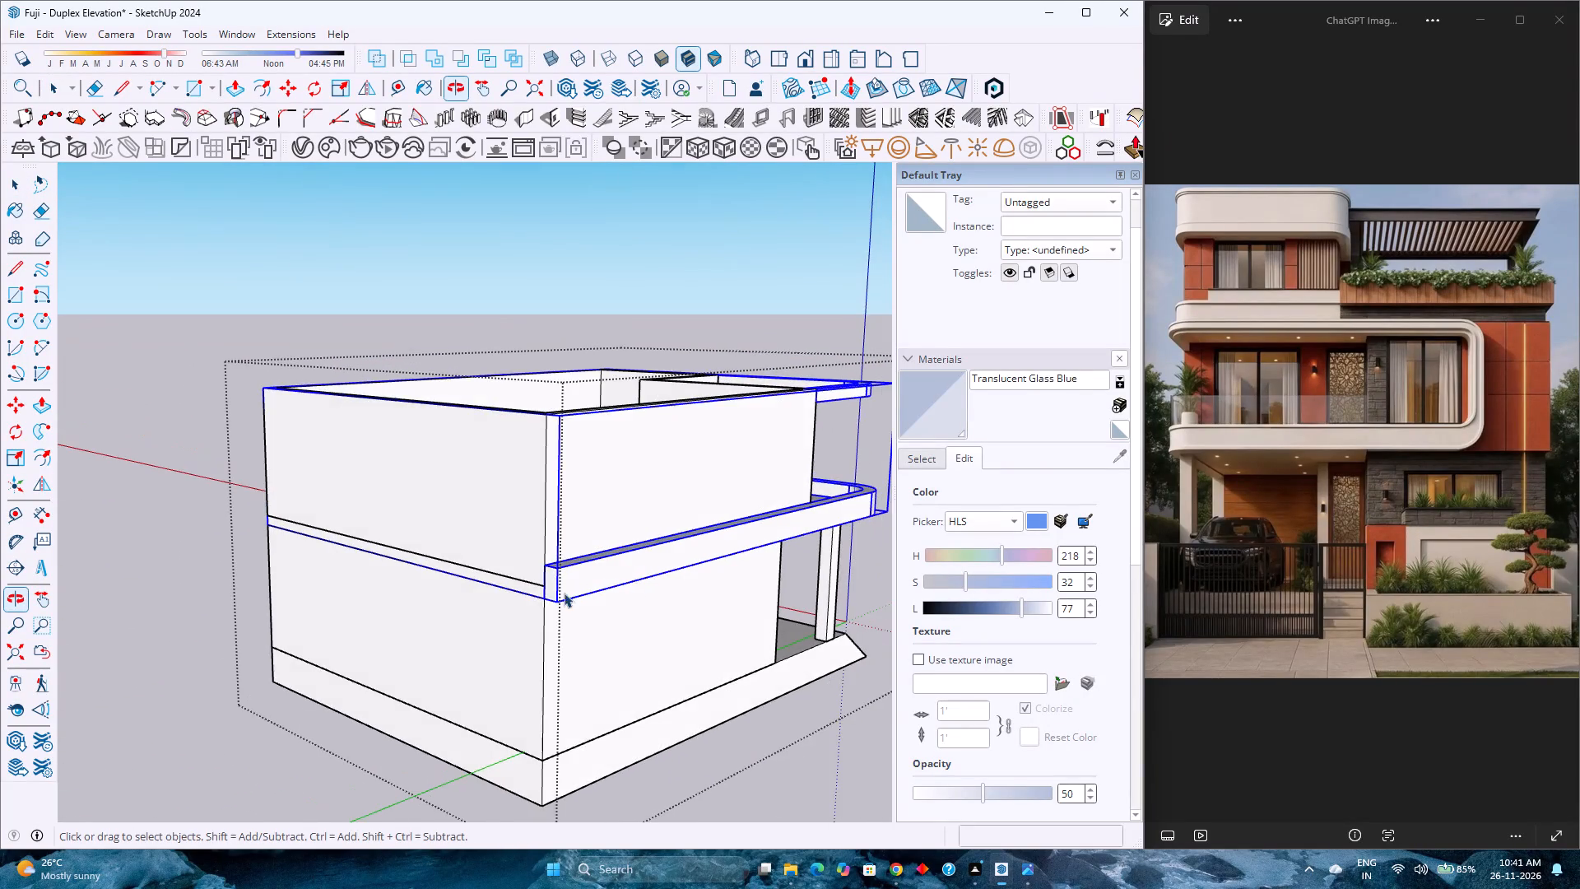
{"action": "scroll", "coordinate": [560, 593], "scroll_direction": "up", "scroll_amount": 7}
{"action": "double_click", "coordinate": [569, 585]}
{"action": "scroll", "coordinate": [569, 585], "scroll_direction": "up", "scroll_amount": 5}
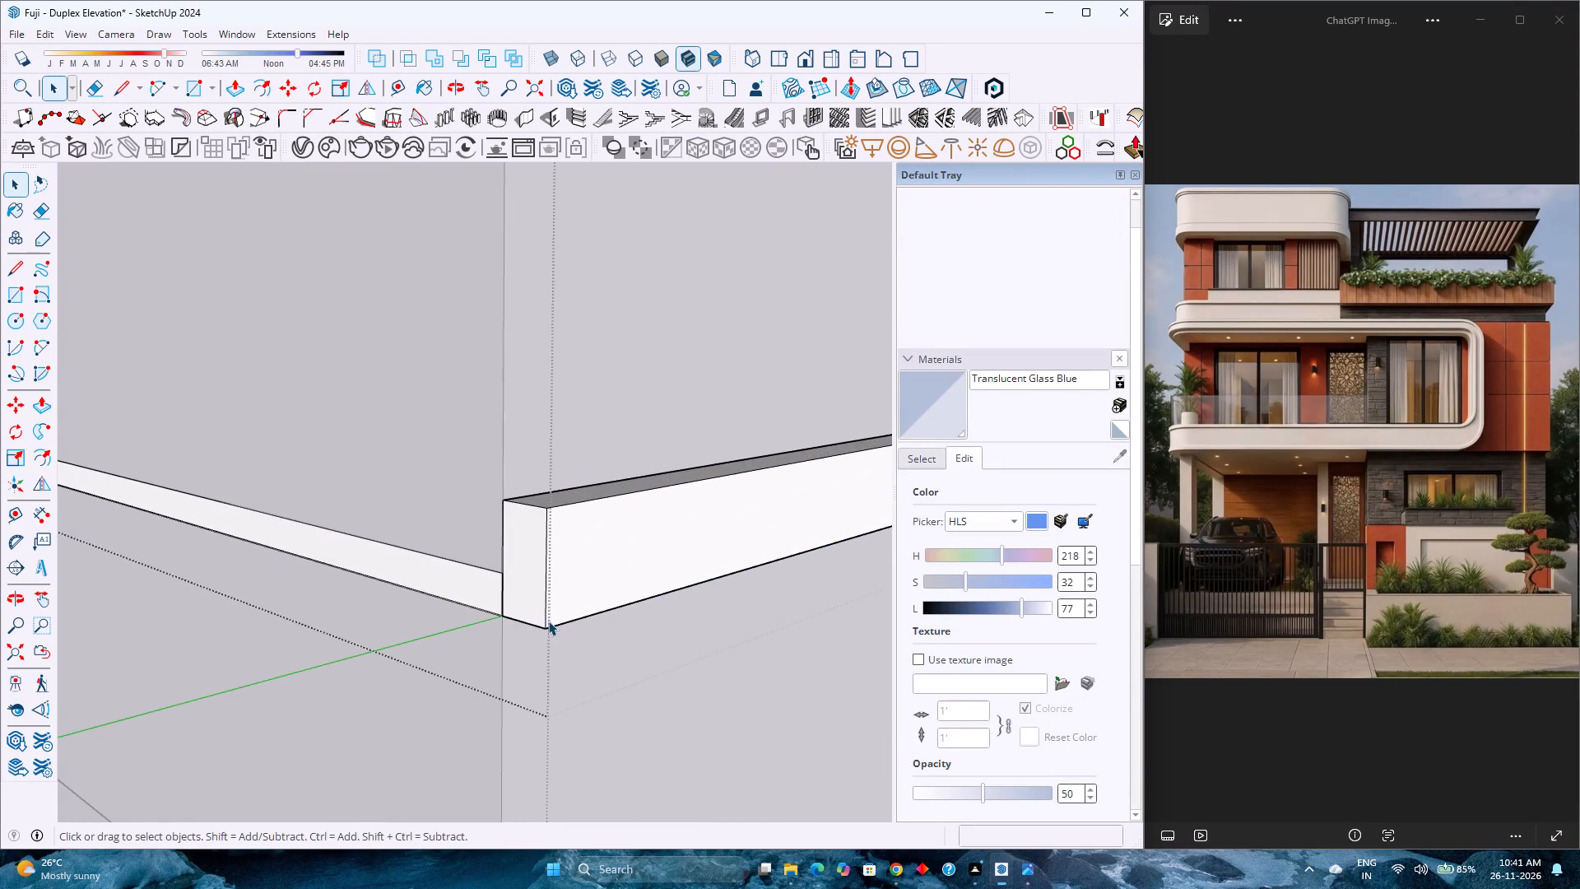
{"action": "scroll", "coordinate": [548, 621], "scroll_direction": "up", "scroll_amount": 1}
{"action": "middle_click_drag", "start_coordinate": [547, 621], "coordinate": [667, 610]}
{"action": "scroll", "coordinate": [526, 586], "scroll_direction": "up", "scroll_amount": 5}
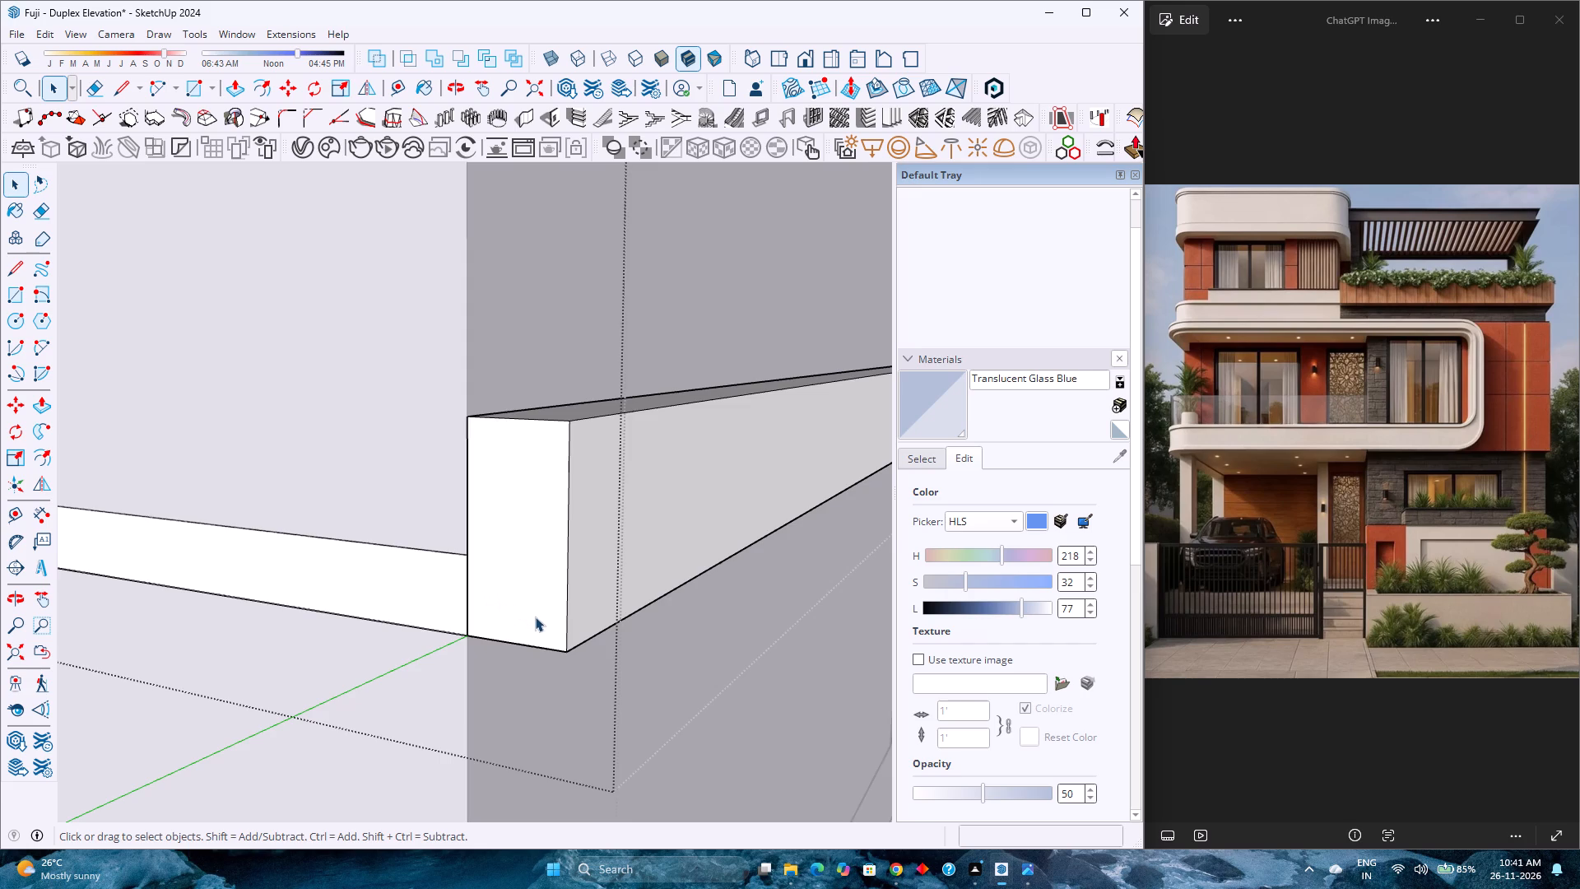
{"action": "scroll", "coordinate": [535, 617], "scroll_direction": "up", "scroll_amount": 3}
{"action": "middle_click_drag", "start_coordinate": [528, 613], "coordinate": [565, 575]}
{"action": "scroll", "coordinate": [555, 572], "scroll_direction": "up", "scroll_amount": 1}
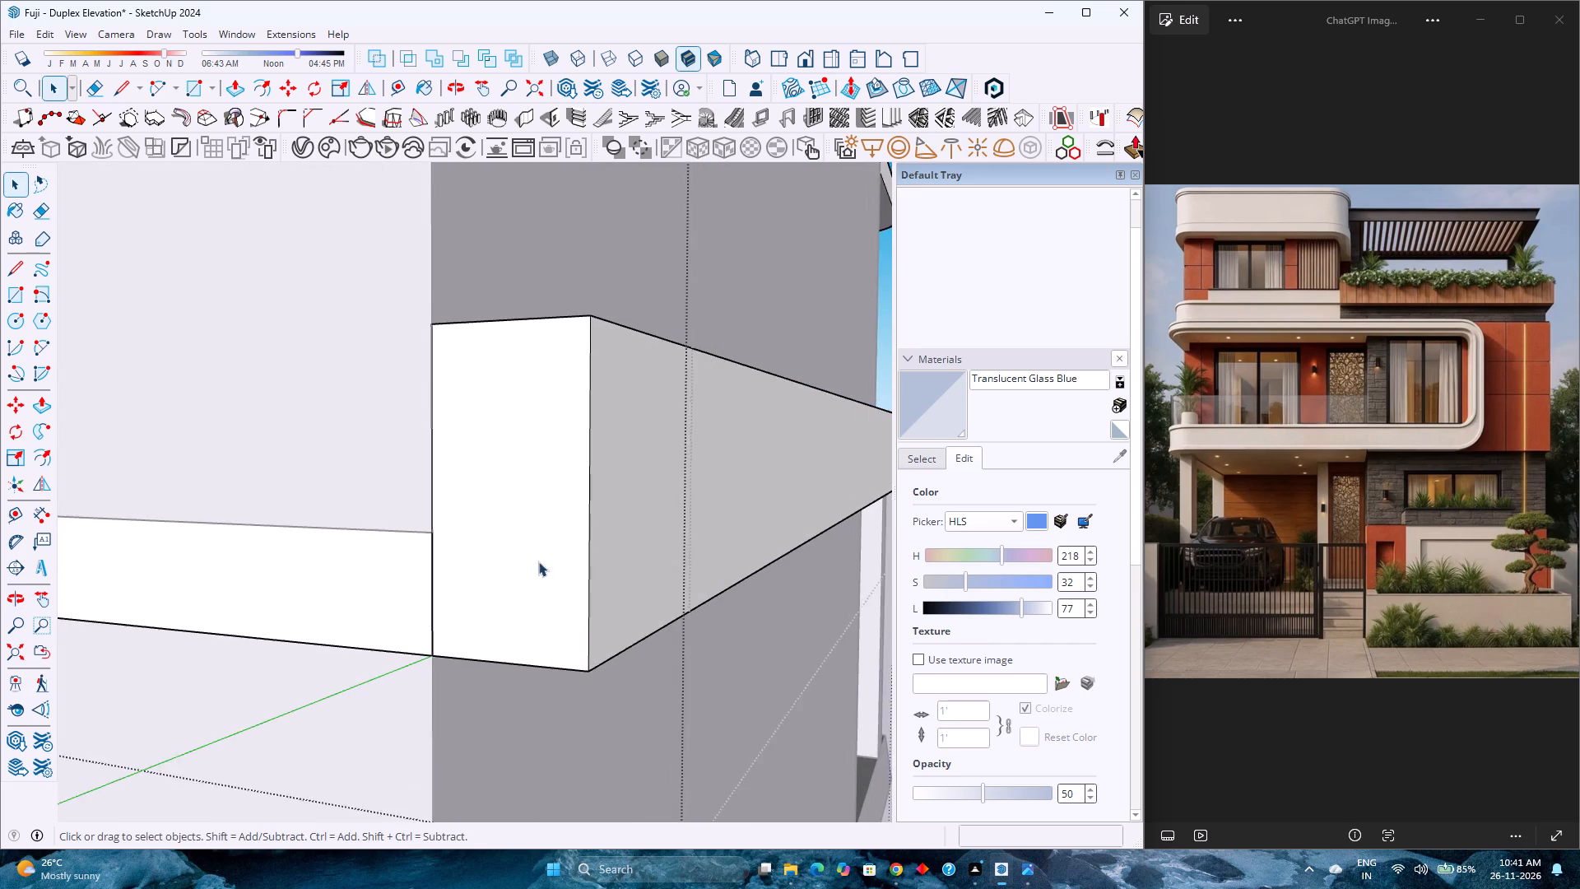
{"action": "scroll", "coordinate": [538, 561], "scroll_direction": "up", "scroll_amount": 1}
{"action": "left_click", "coordinate": [401, 84]}
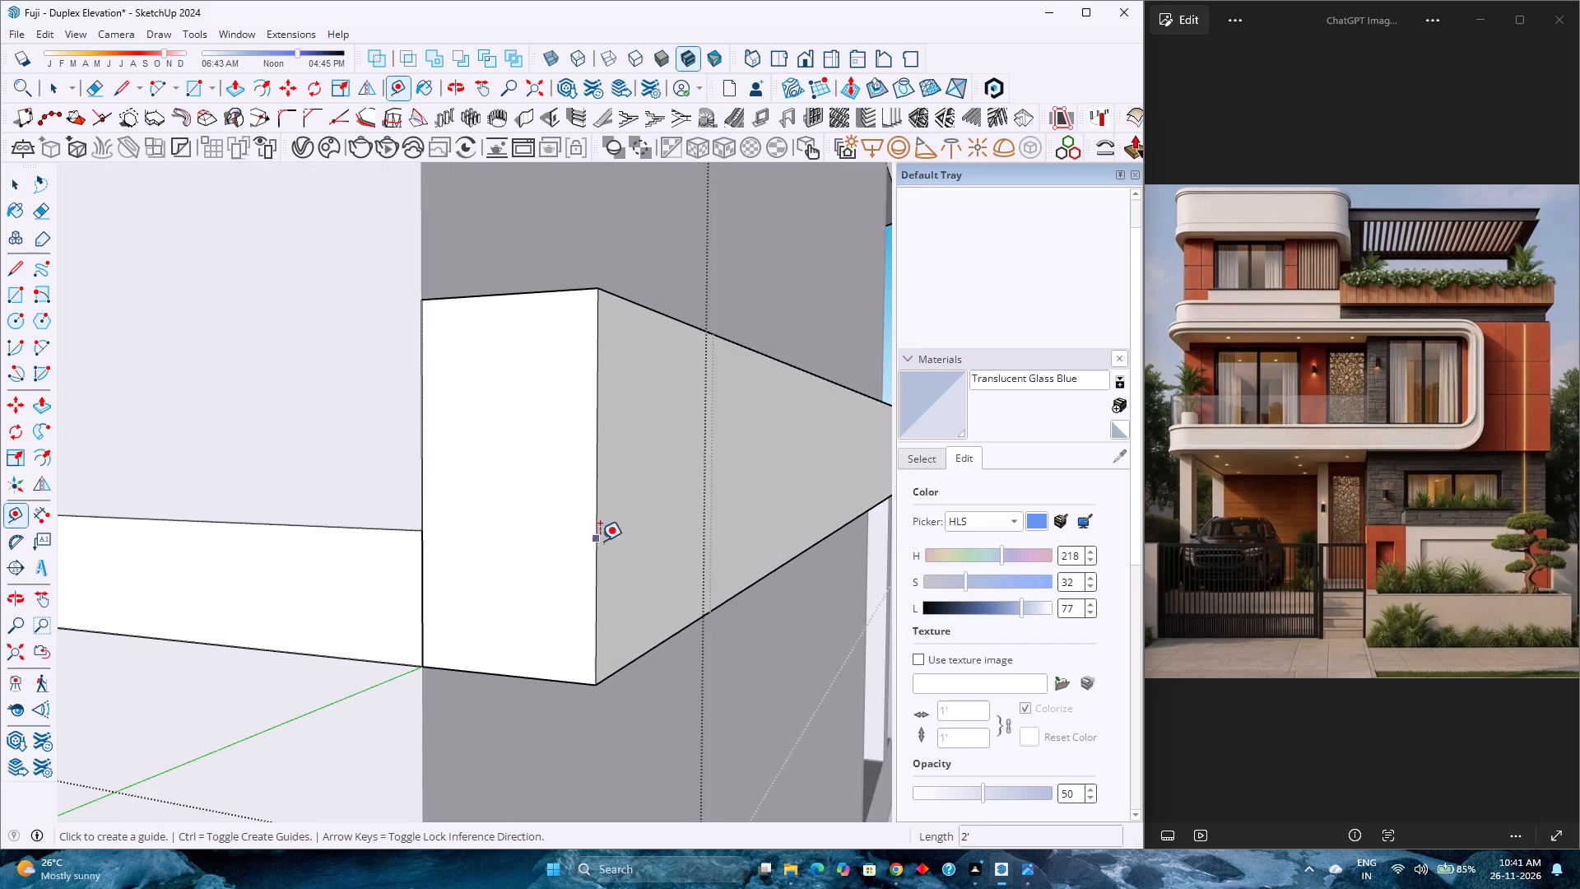
{"action": "left_click", "coordinate": [560, 679]}
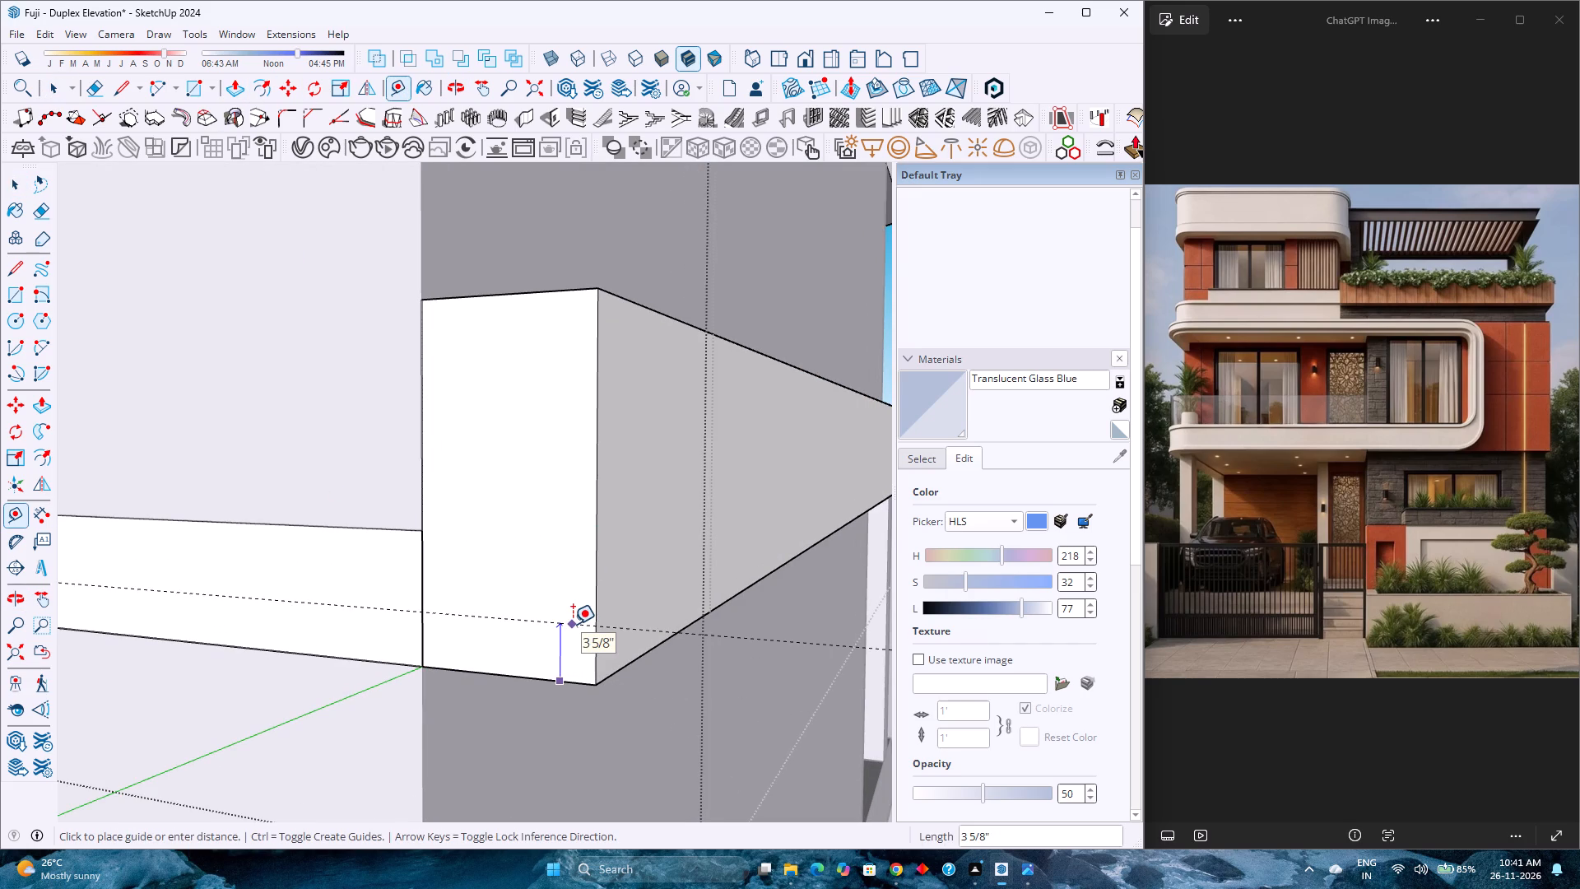
{"action": "key", "text": "3"}
{"action": "key", "text": "Return"}
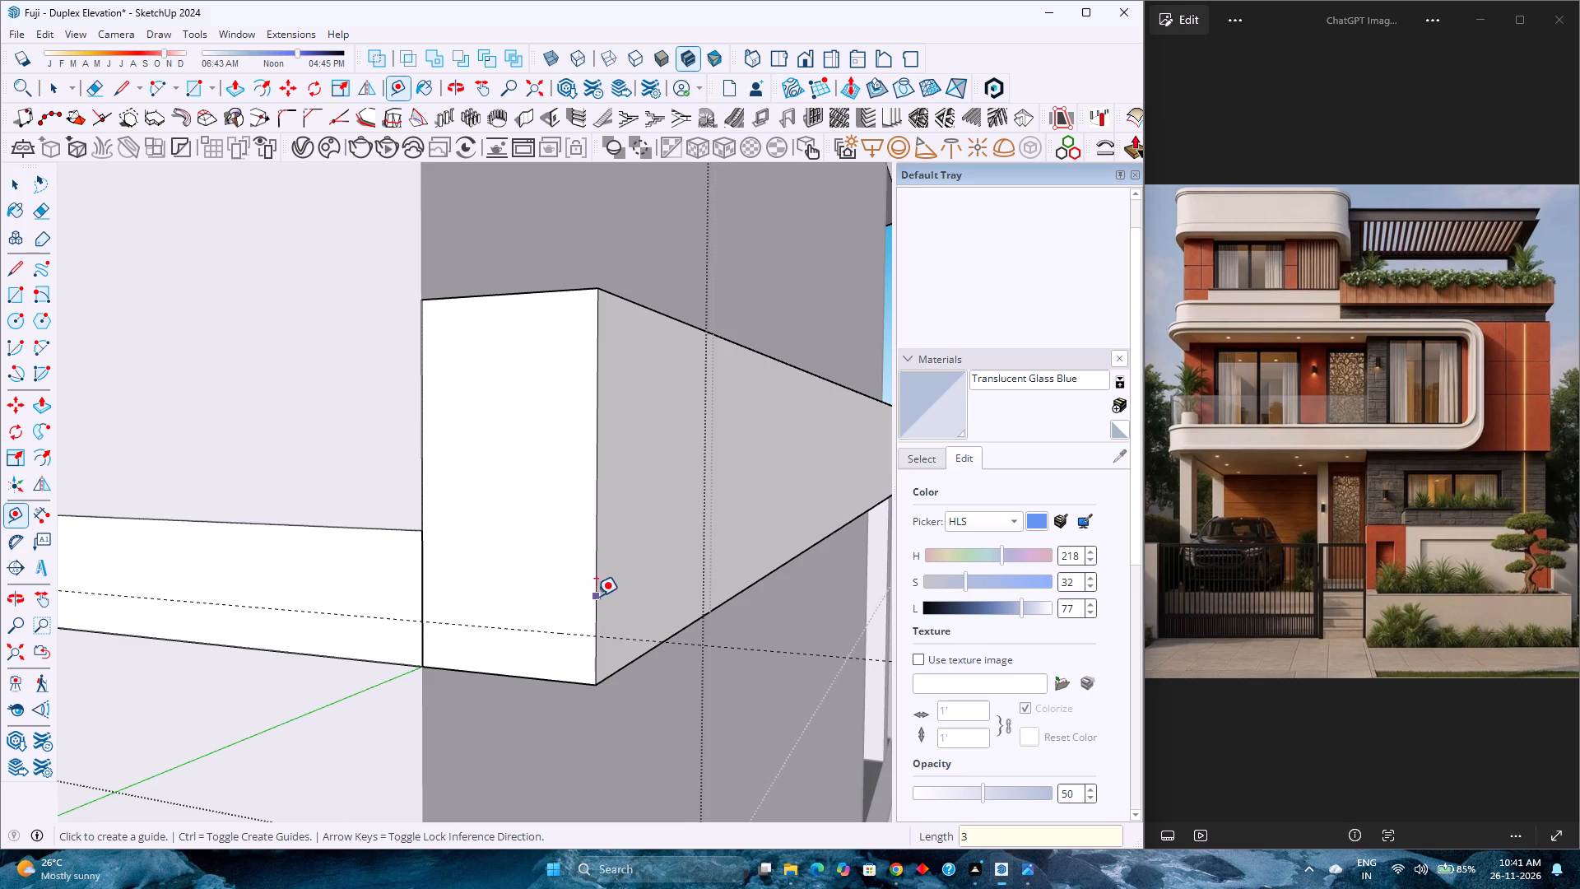
{"action": "left_click", "coordinate": [600, 591]}
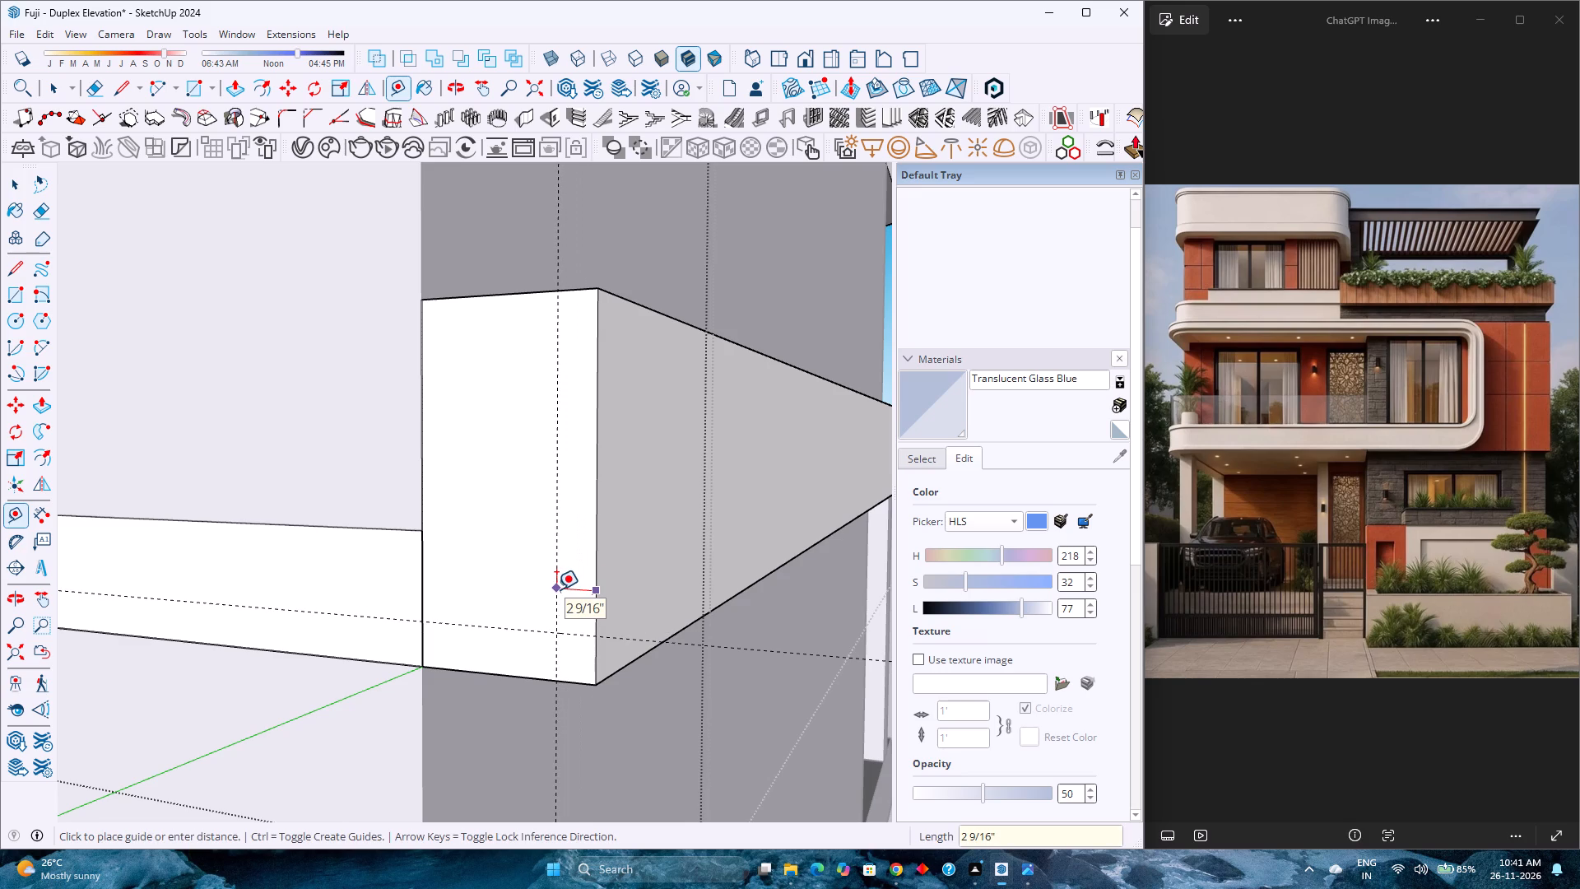
{"action": "key", "text": "3"}
{"action": "key", "text": "Return"}
{"action": "scroll", "coordinate": [568, 610], "scroll_direction": "up", "scroll_amount": 1}
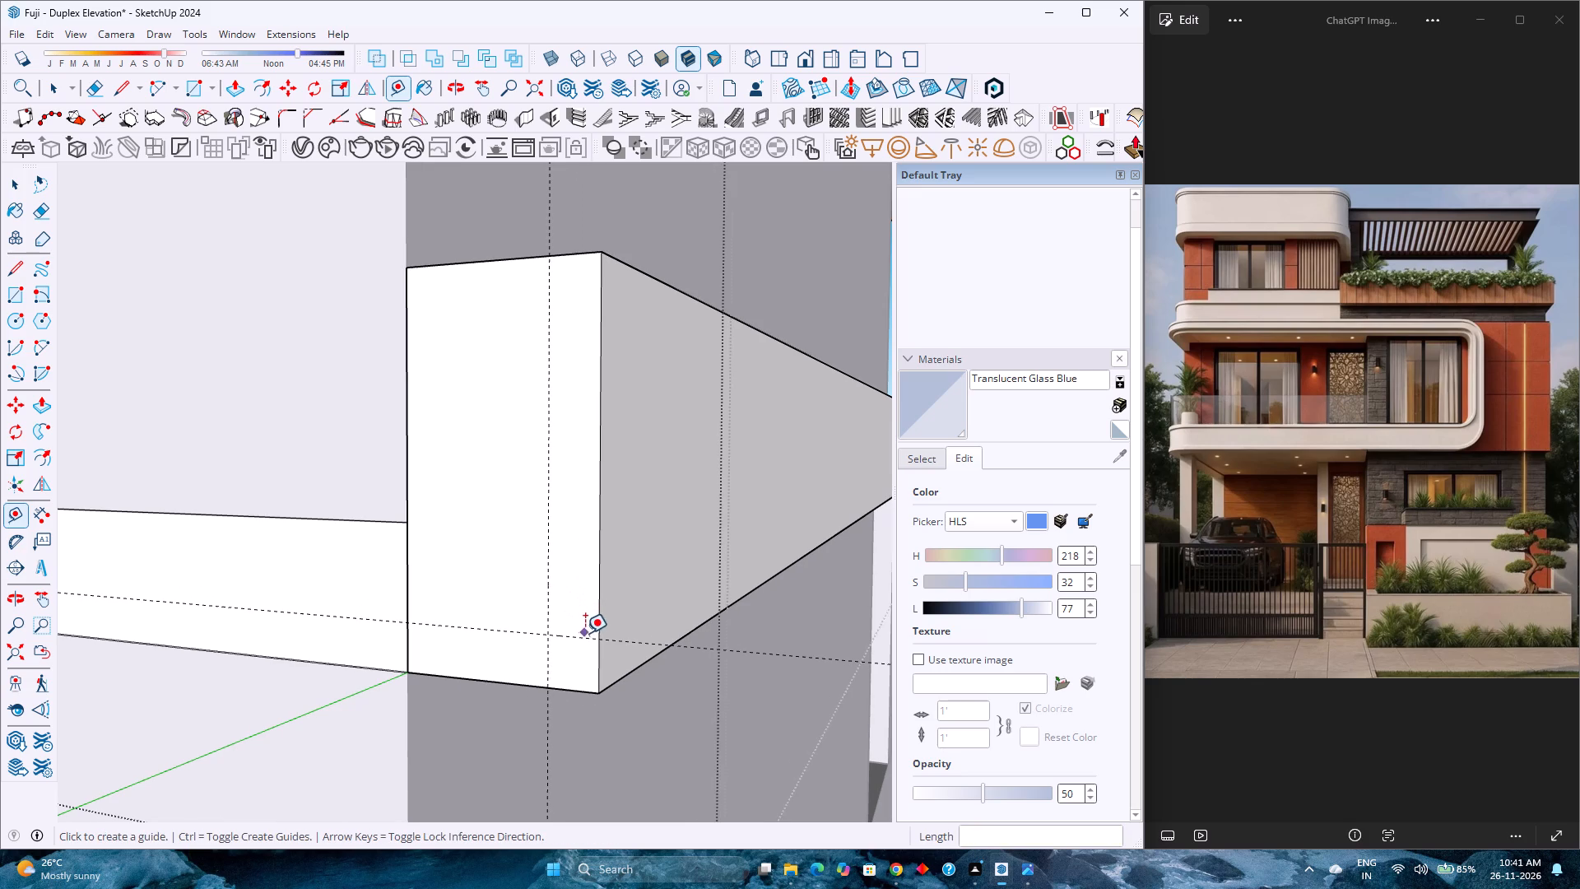
{"action": "left_click", "coordinate": [588, 639]}
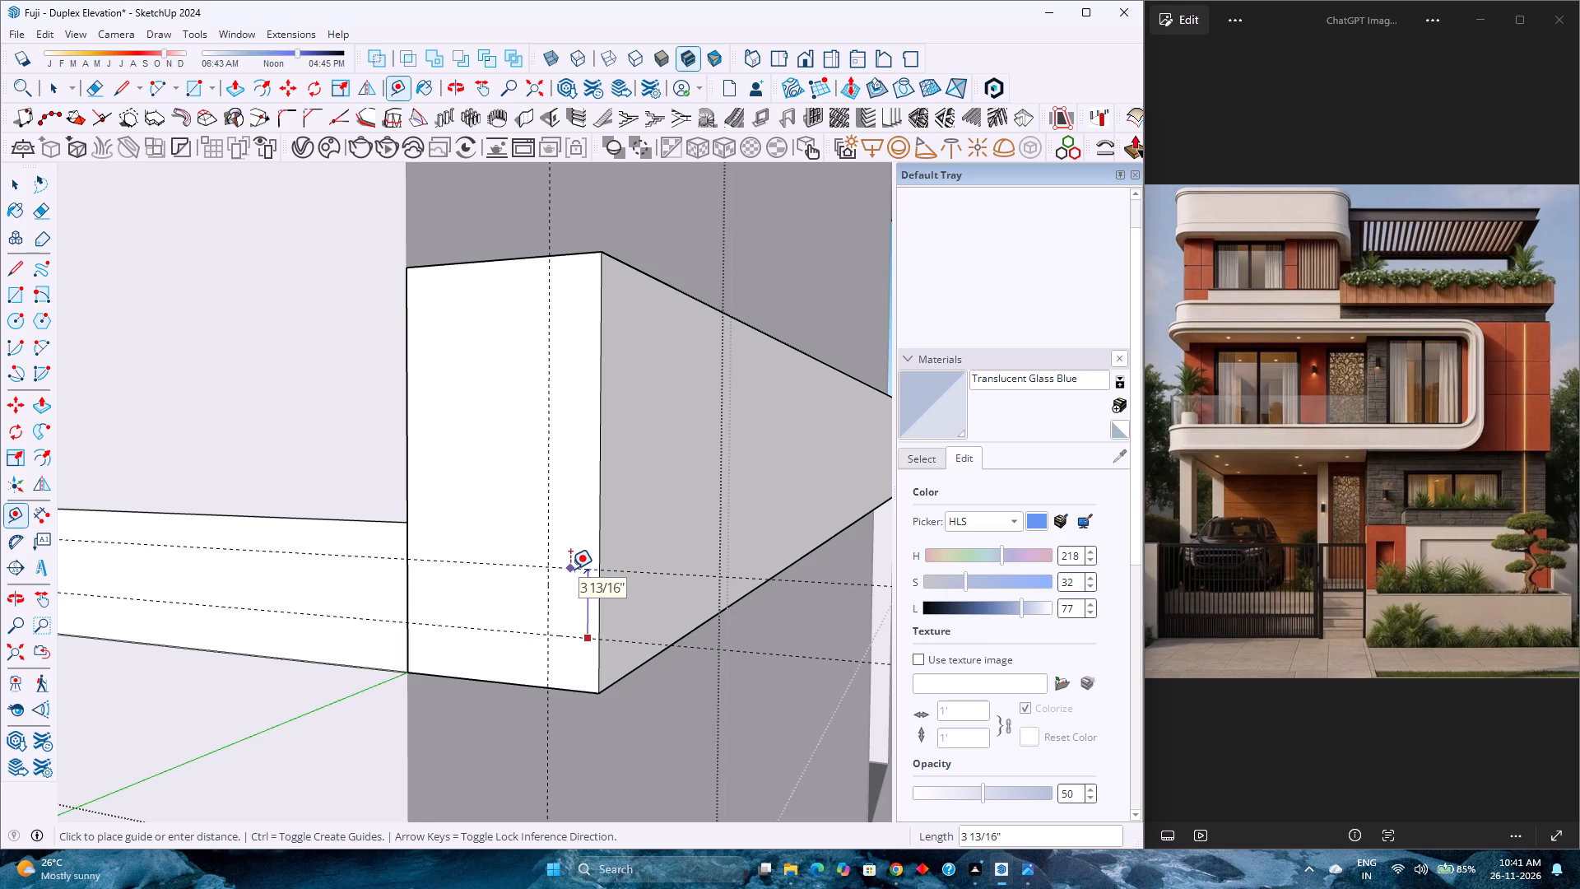
{"action": "key", "text": "4"}
{"action": "key", "text": "Return"}
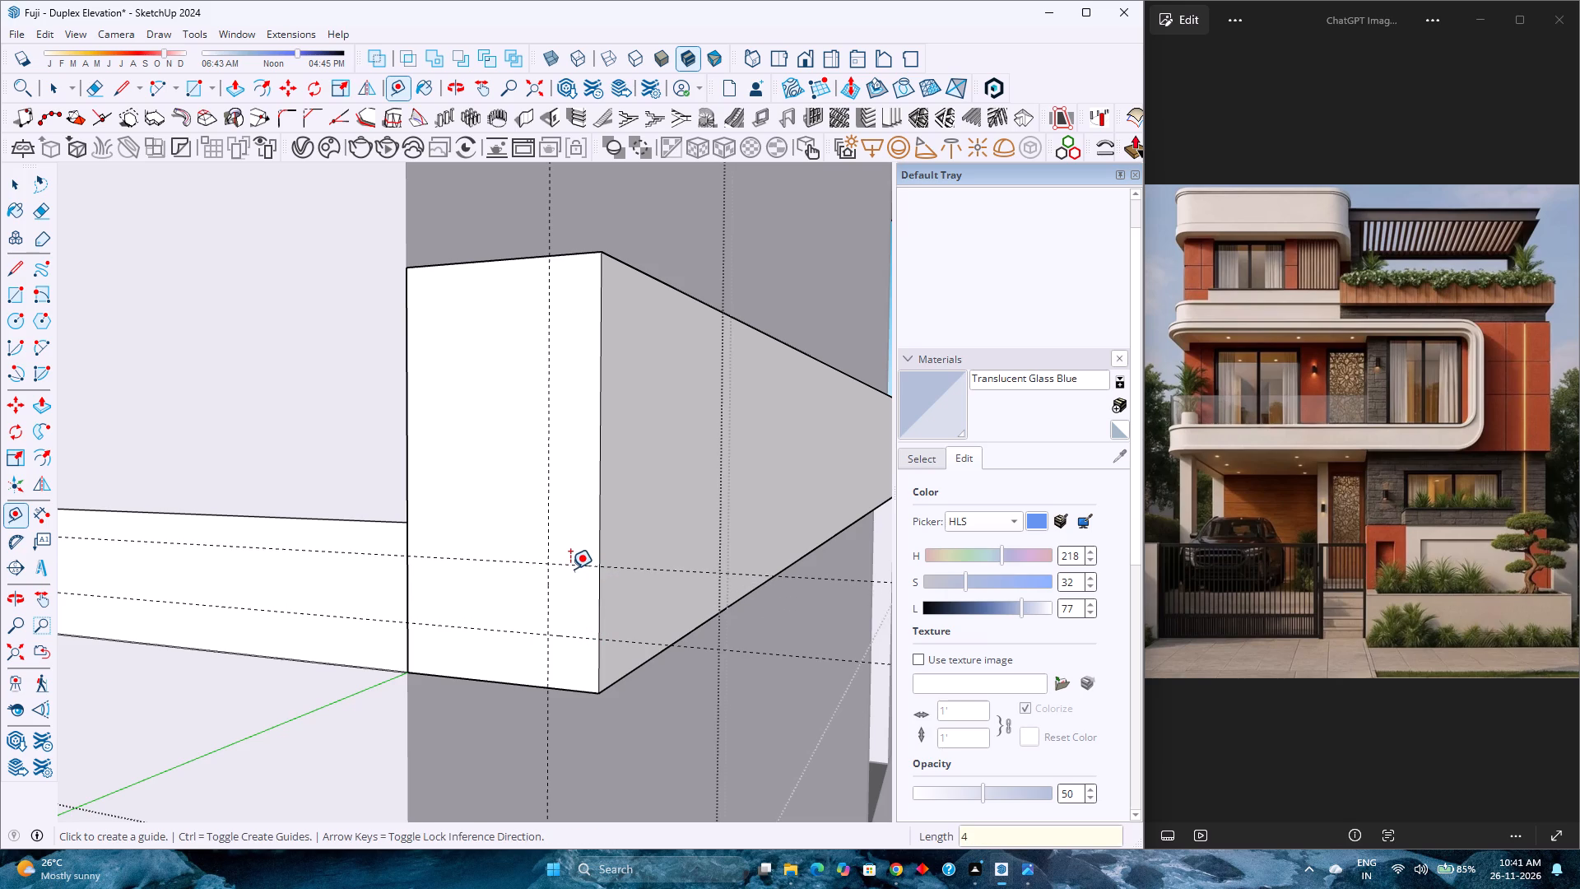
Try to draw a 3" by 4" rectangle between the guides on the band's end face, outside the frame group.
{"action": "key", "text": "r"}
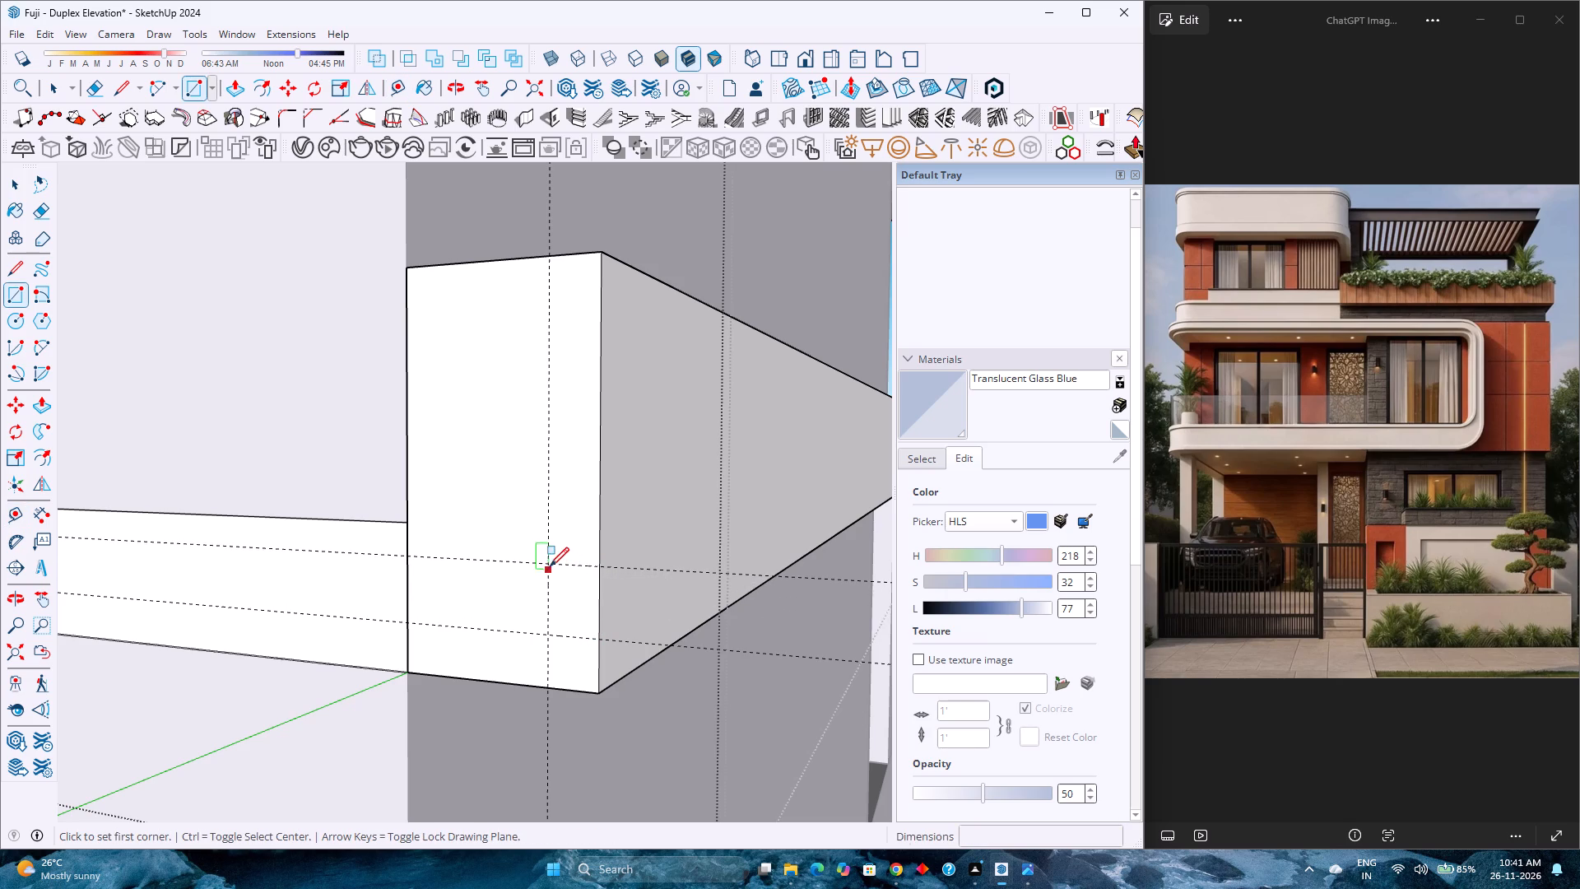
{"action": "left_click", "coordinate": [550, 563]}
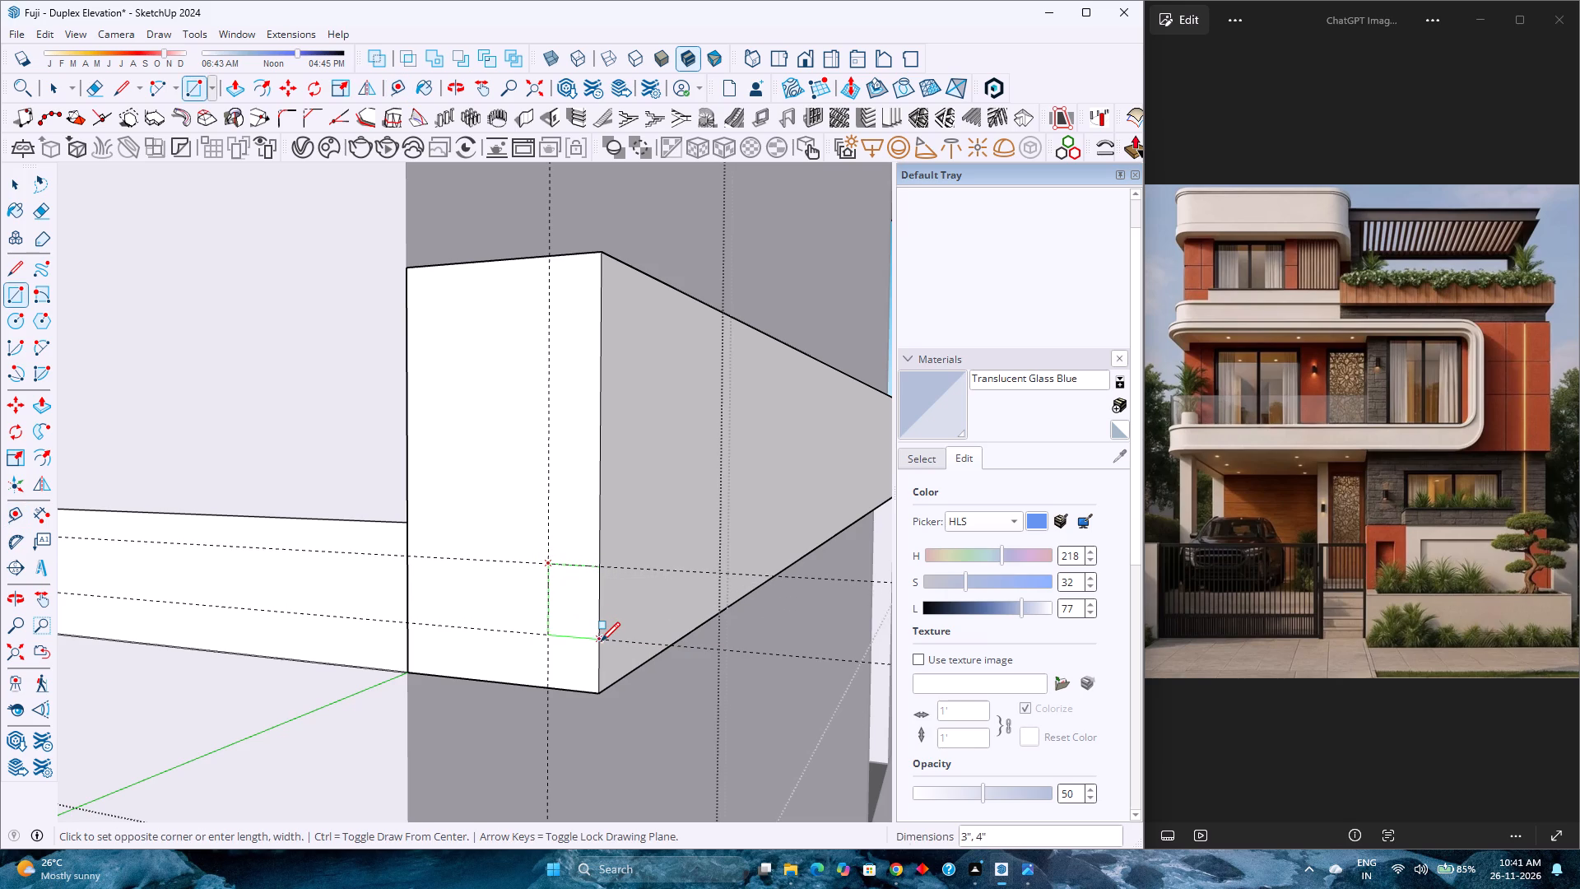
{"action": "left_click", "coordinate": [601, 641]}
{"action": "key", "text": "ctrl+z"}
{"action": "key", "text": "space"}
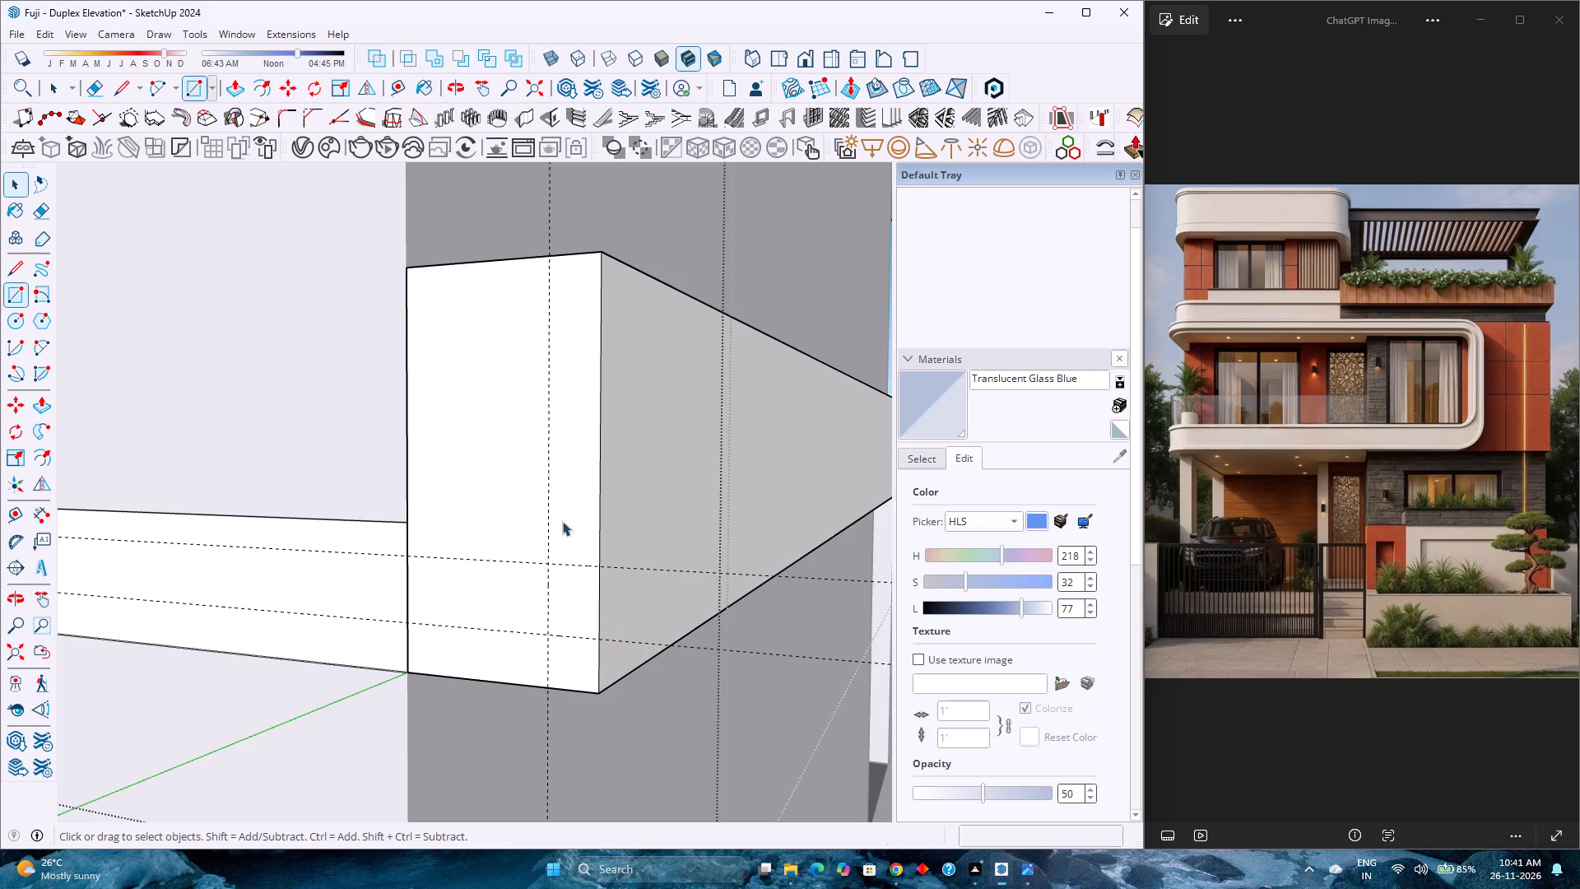
Inside the front frame group, draw a rectangle about 3" wide and 4" high between the guides at the end face's outer edge.
{"action": "double_click", "coordinate": [560, 502]}
{"action": "key", "text": "r"}
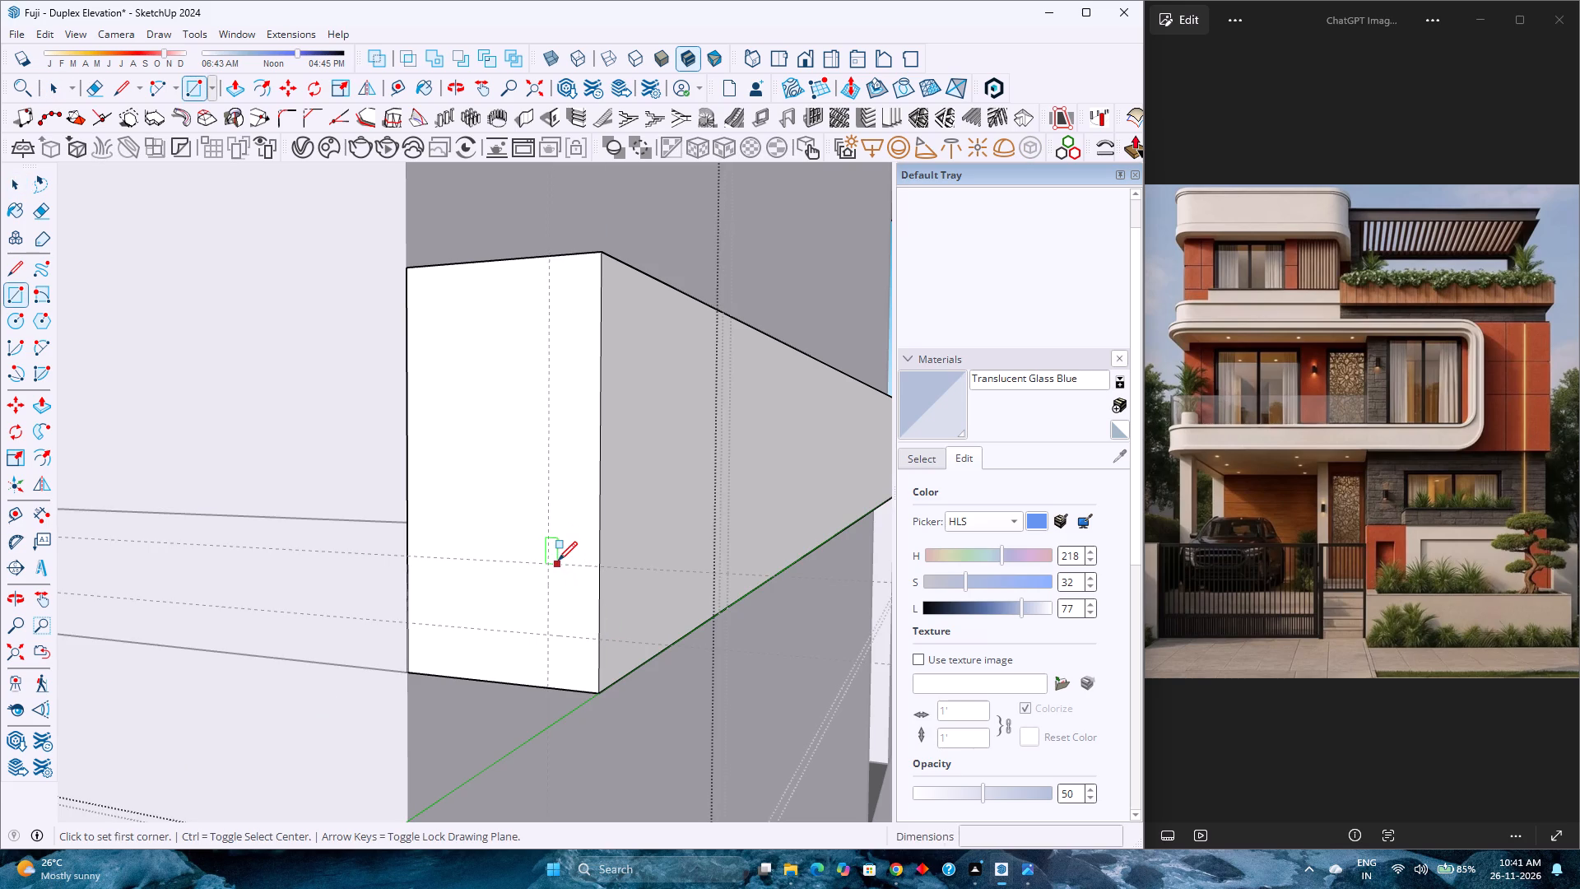
{"action": "left_click", "coordinate": [548, 561]}
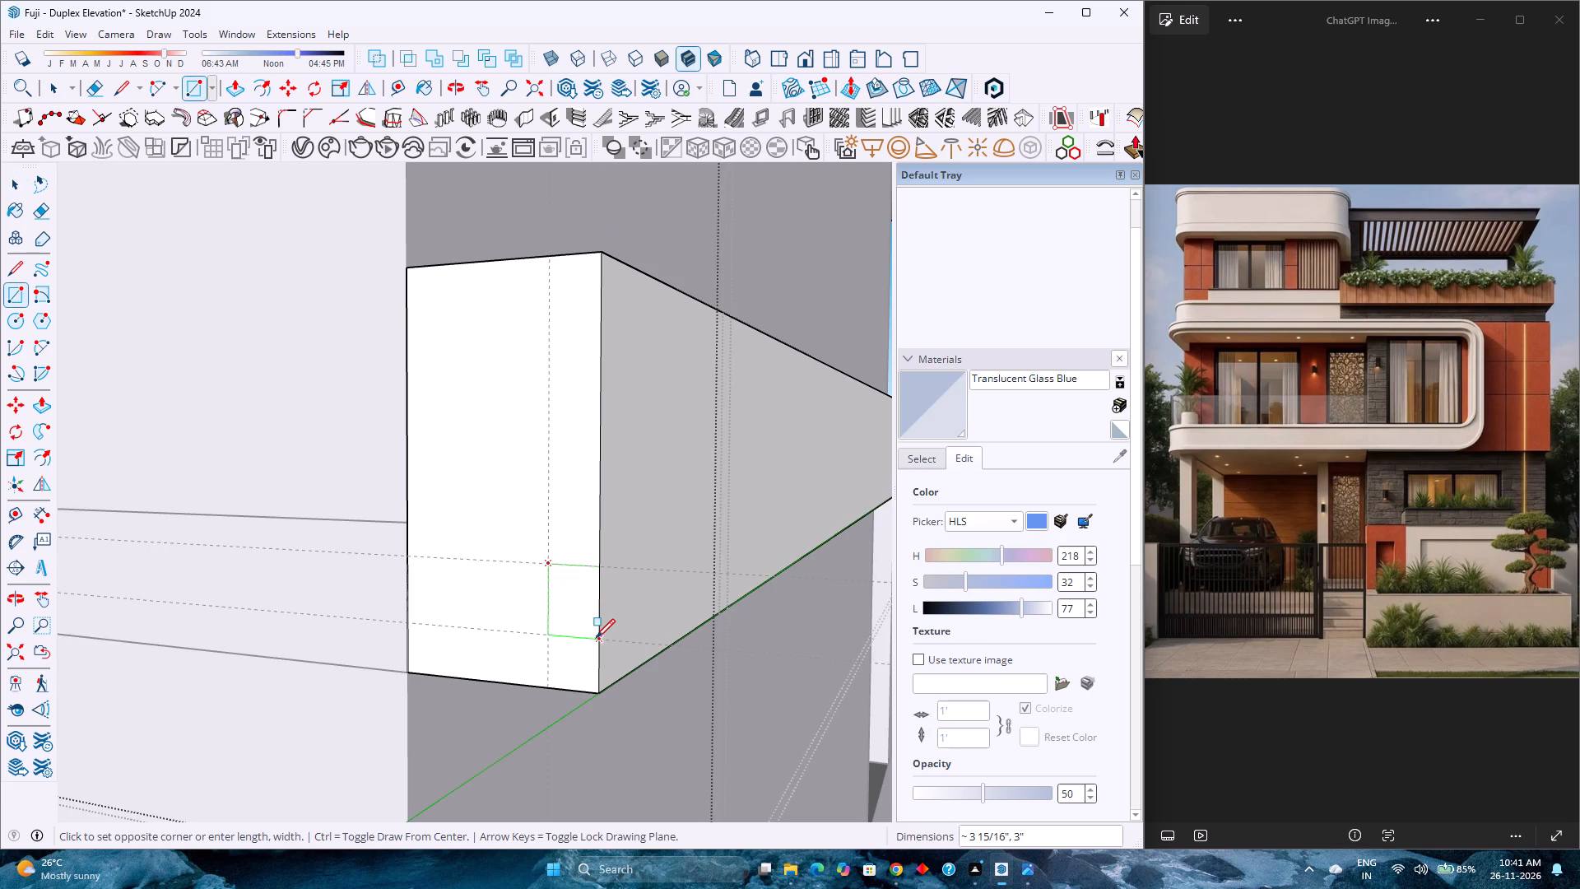
{"action": "left_click", "coordinate": [596, 638]}
{"action": "key", "text": "space"}
Select the lower band's outer bottom edges along the side wall, around the rounded balcony corner and along the front.
{"action": "left_click", "coordinate": [631, 669]}
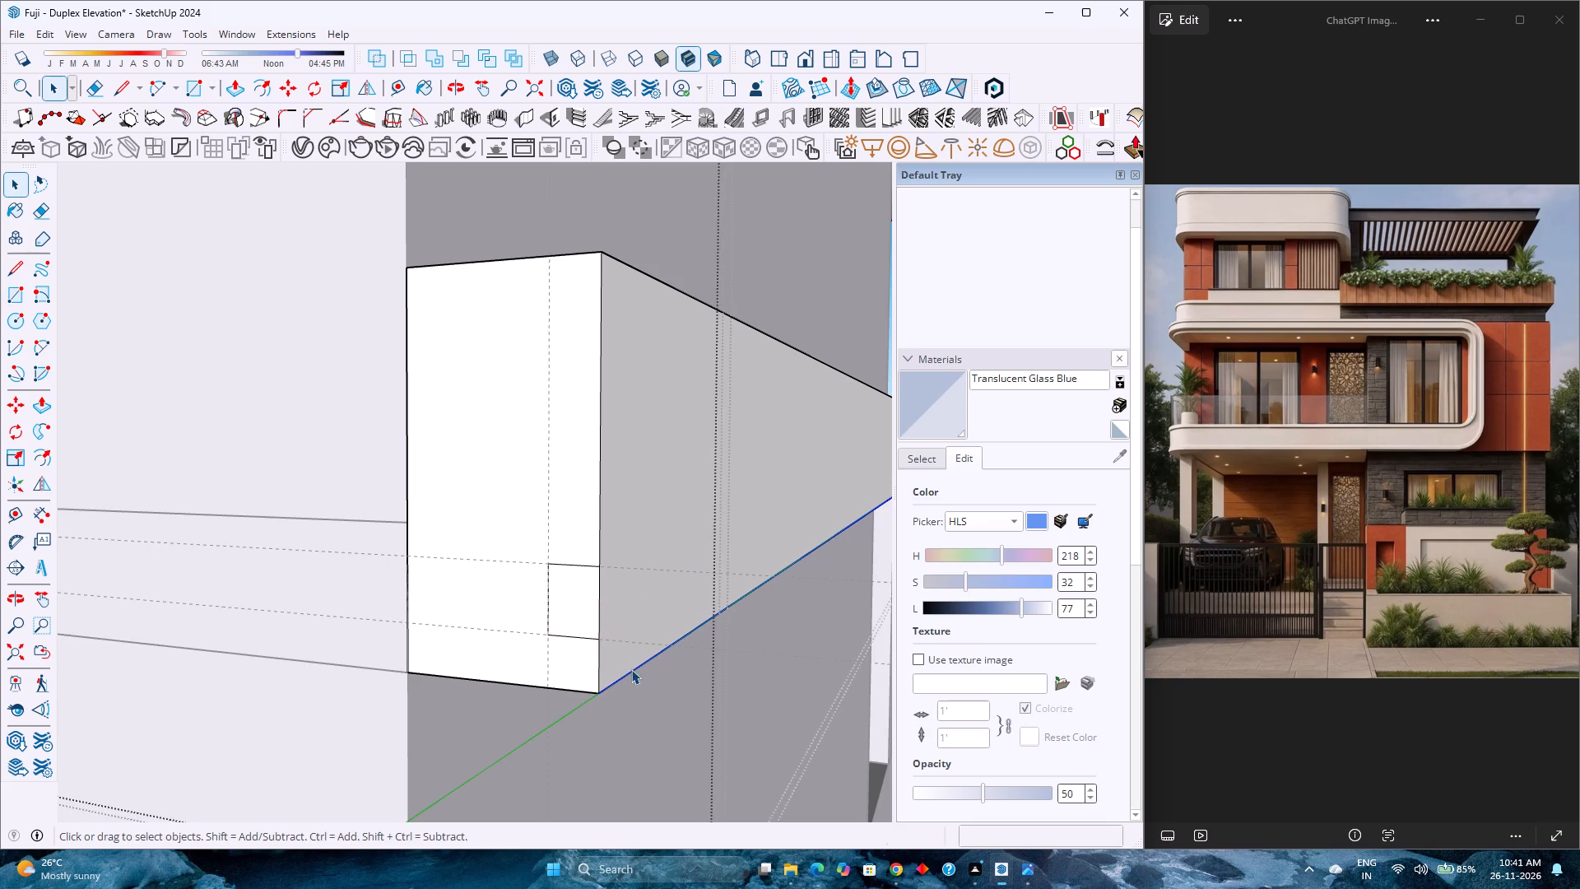
{"action": "scroll", "coordinate": [563, 644], "scroll_direction": "down", "scroll_amount": 11}
{"action": "middle_click_drag", "start_coordinate": [609, 631], "coordinate": [303, 635]}
{"action": "scroll", "coordinate": [414, 626], "scroll_direction": "down", "scroll_amount": 19}
{"action": "middle_click_drag", "start_coordinate": [667, 610], "coordinate": [516, 624]}
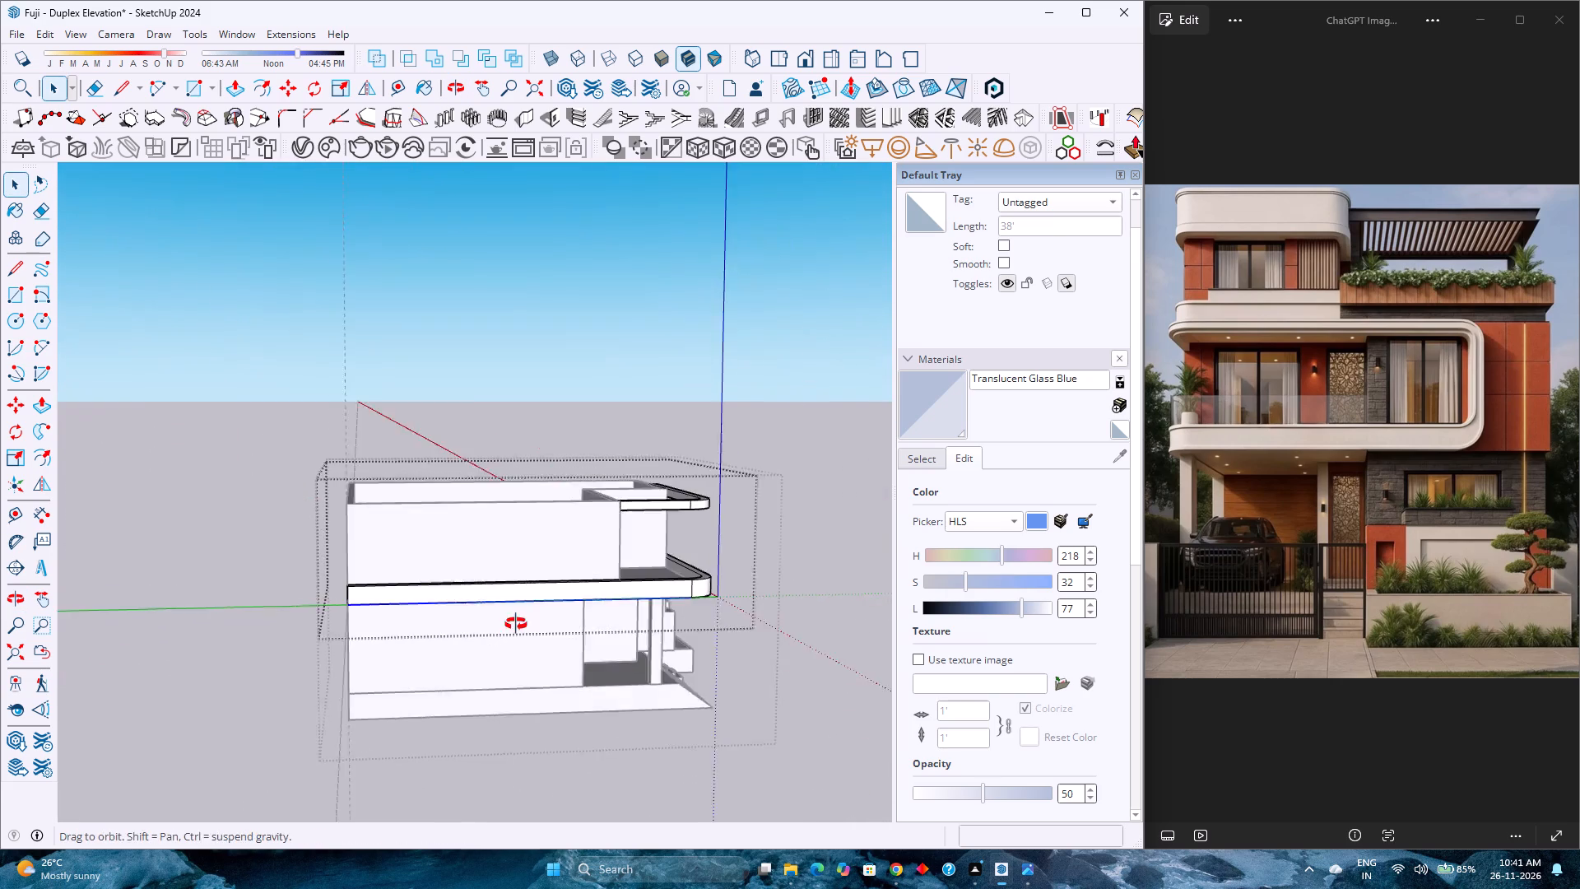
{"action": "middle_click_drag", "start_coordinate": [516, 624], "coordinate": [373, 661]}
{"action": "scroll", "coordinate": [629, 652], "scroll_direction": "up", "scroll_amount": 12}
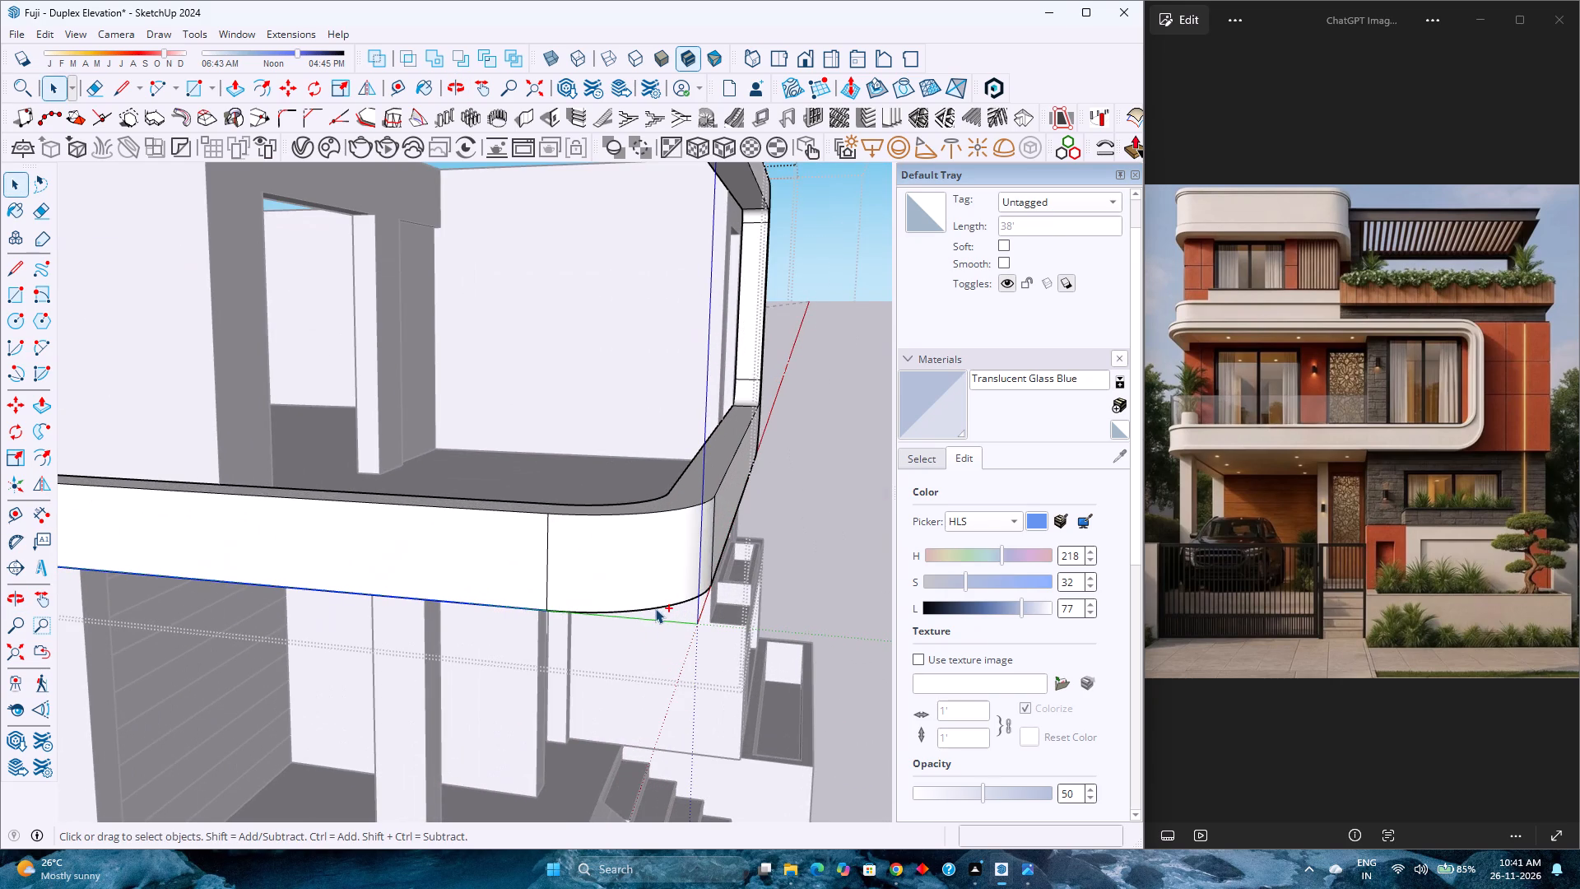
{"action": "left_click", "coordinate": [655, 608], "text": "ctrl"}
{"action": "middle_click_drag", "start_coordinate": [659, 608], "coordinate": [408, 616]}
{"action": "middle_click", "coordinate": [407, 616]}
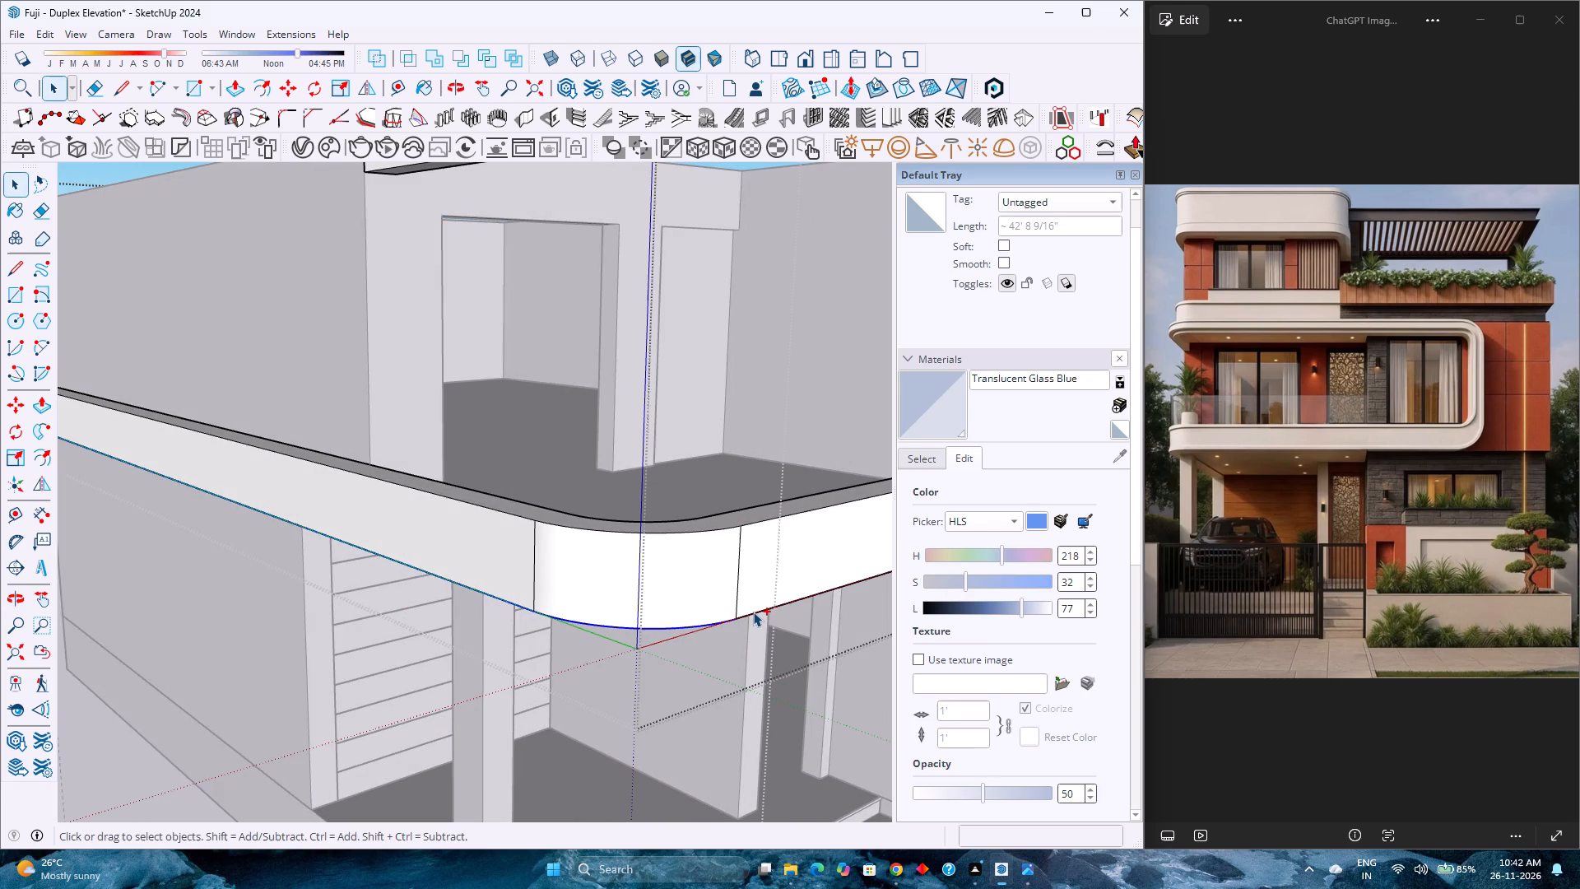
{"action": "left_click", "coordinate": [753, 612], "text": "ctrl"}
Add the frame's outer lower-right arc, right vertical edge and outer upper-right arc to the selection.
{"action": "scroll", "coordinate": [411, 627], "scroll_direction": "down", "scroll_amount": 10}
{"action": "scroll", "coordinate": [766, 560], "scroll_direction": "up", "scroll_amount": 6}
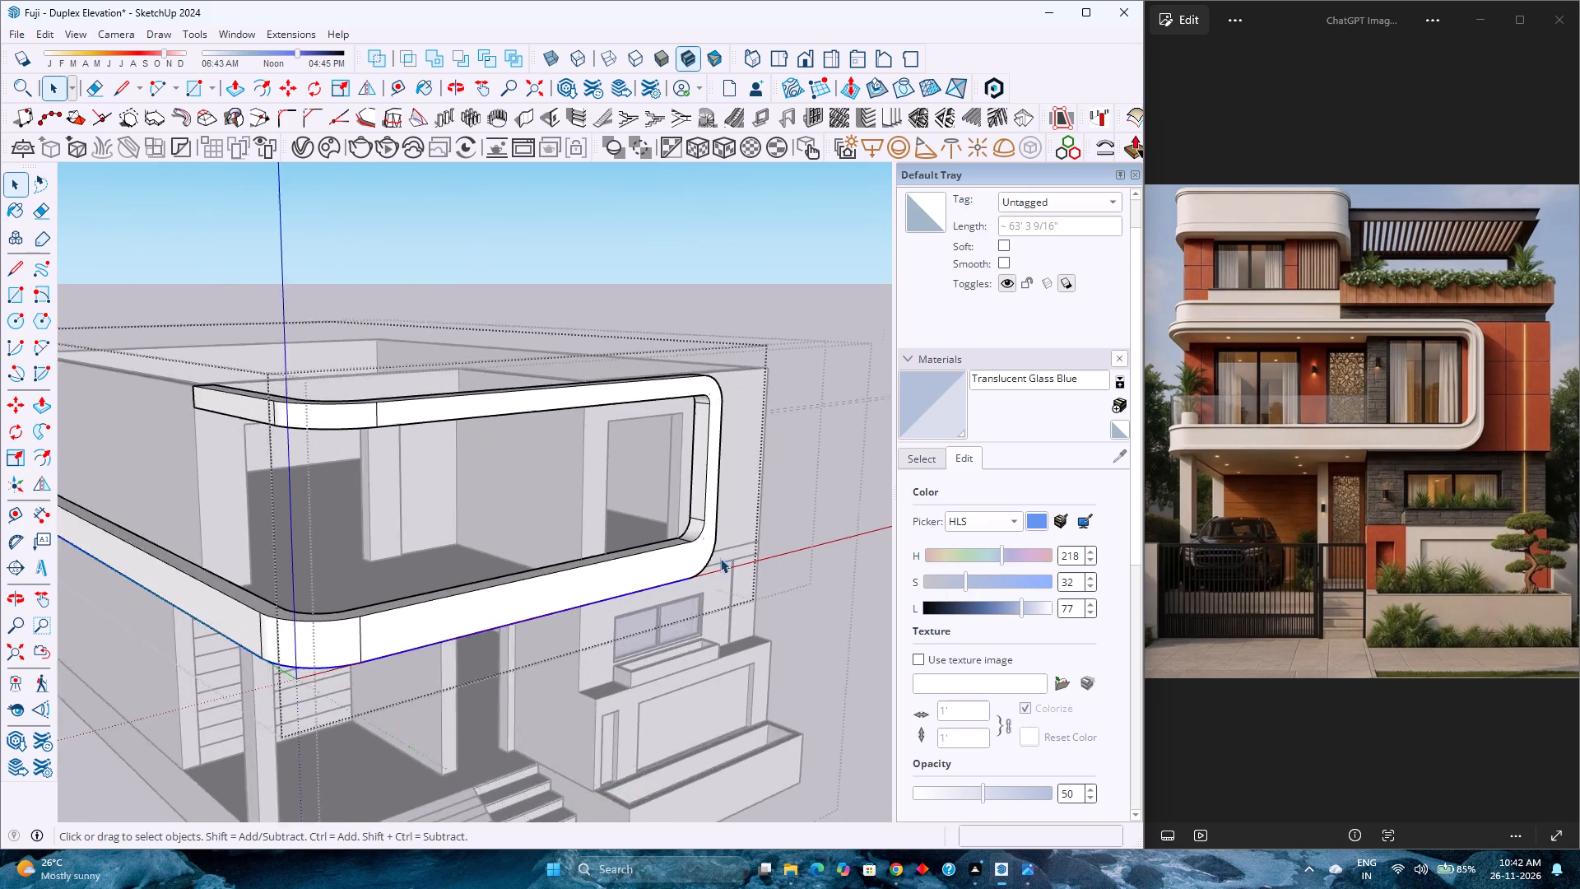
{"action": "scroll", "coordinate": [720, 558], "scroll_direction": "up", "scroll_amount": 9}
{"action": "left_click", "coordinate": [695, 570], "text": "ctrl"}
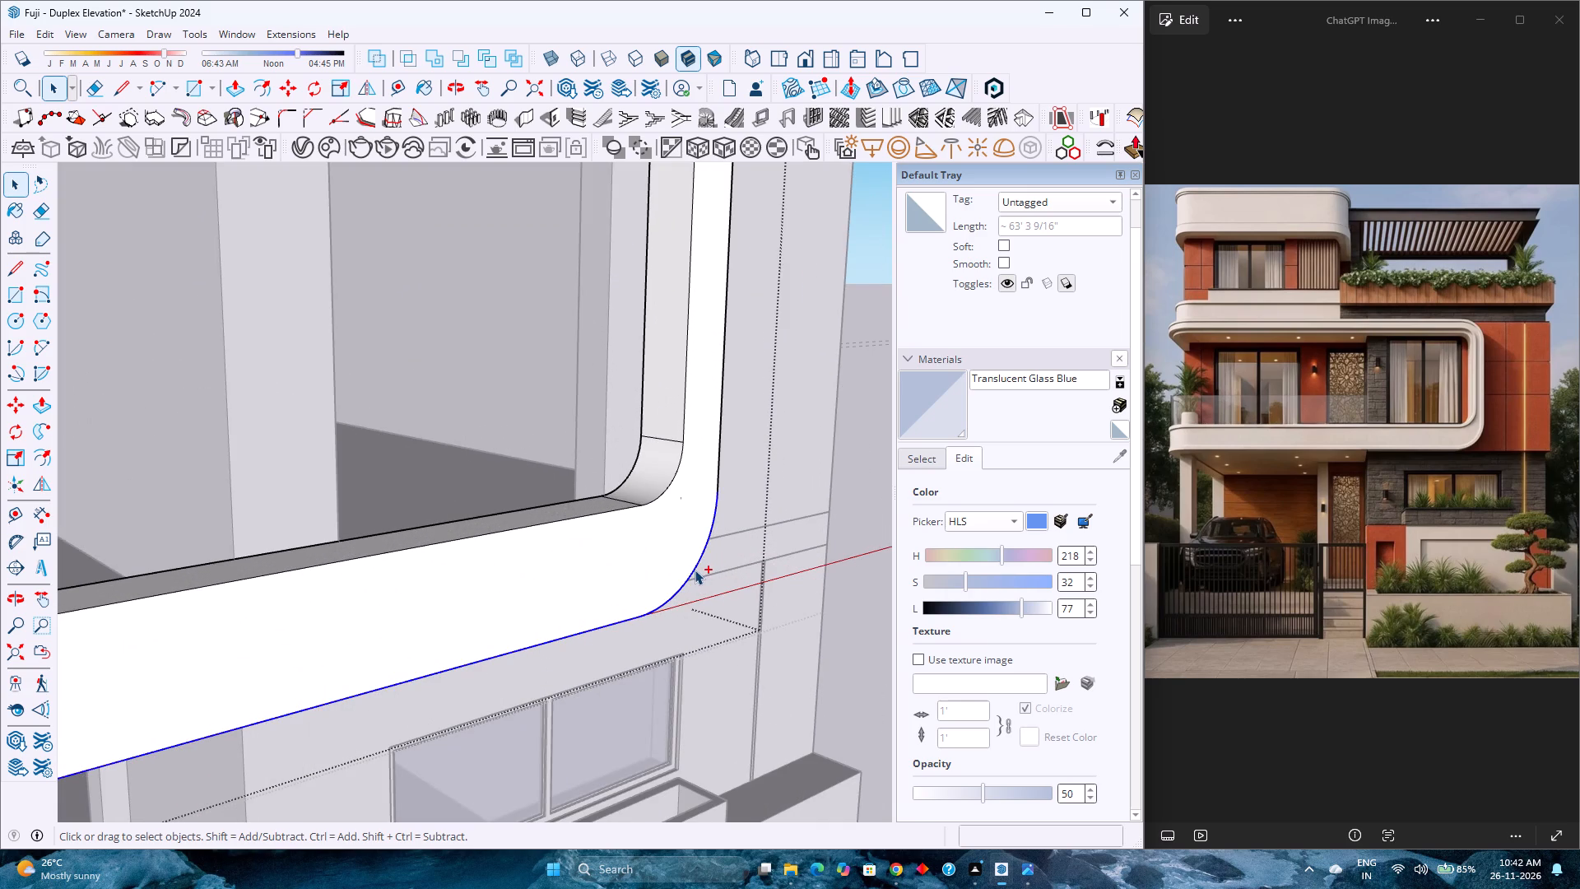
{"action": "scroll", "coordinate": [697, 570], "scroll_direction": "down", "scroll_amount": 3}
{"action": "left_click", "coordinate": [713, 492], "text": "ctrl"}
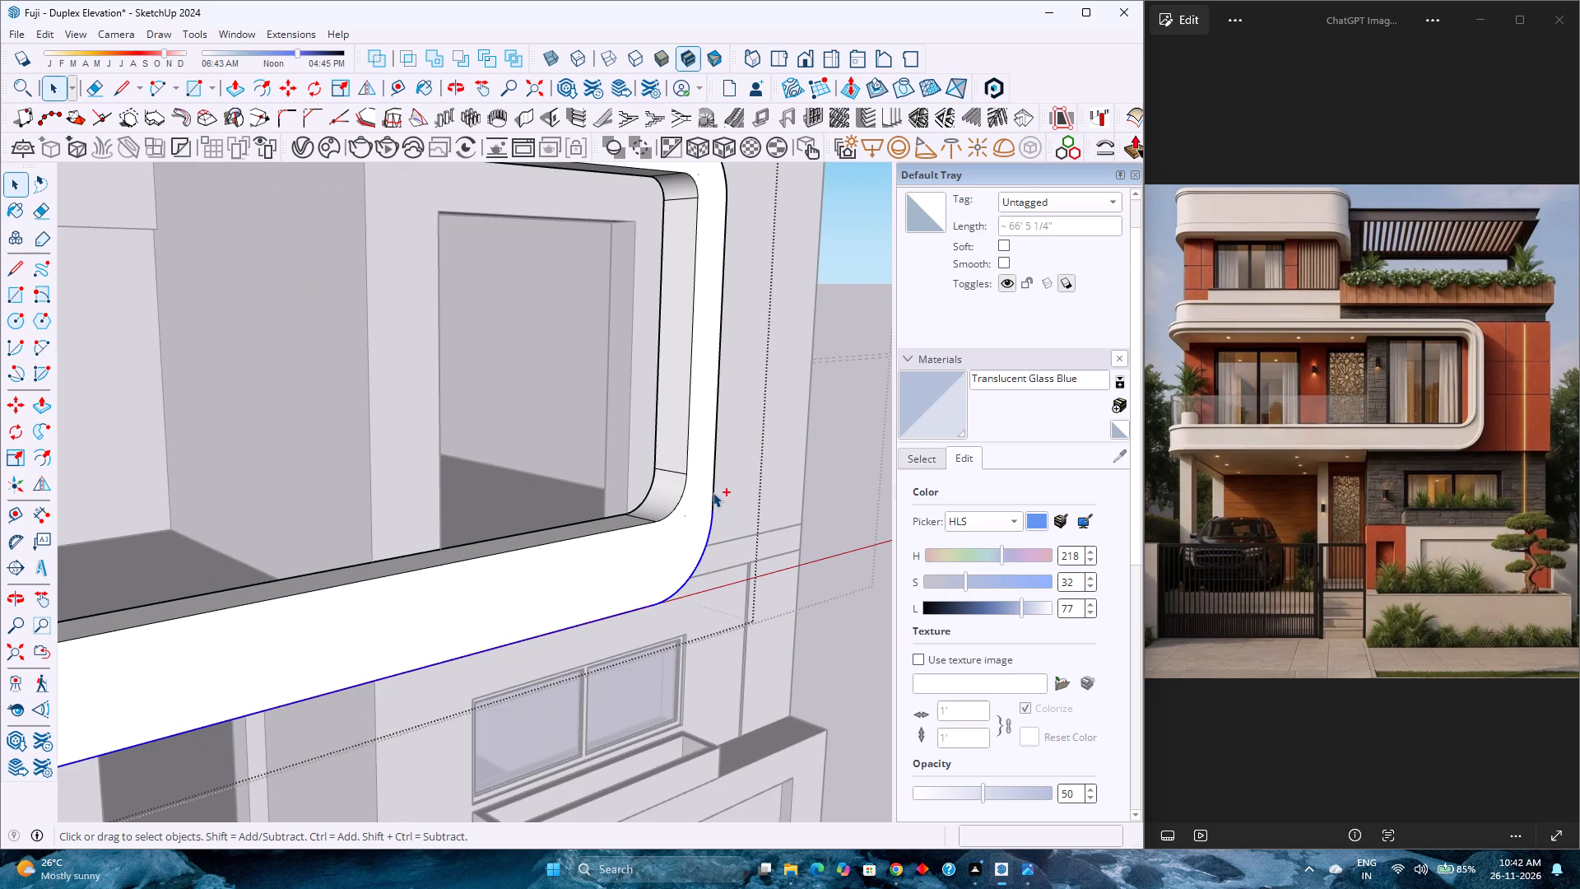
{"action": "scroll", "coordinate": [714, 492], "scroll_direction": "down", "scroll_amount": 8}
{"action": "scroll", "coordinate": [726, 320], "scroll_direction": "up", "scroll_amount": 2}
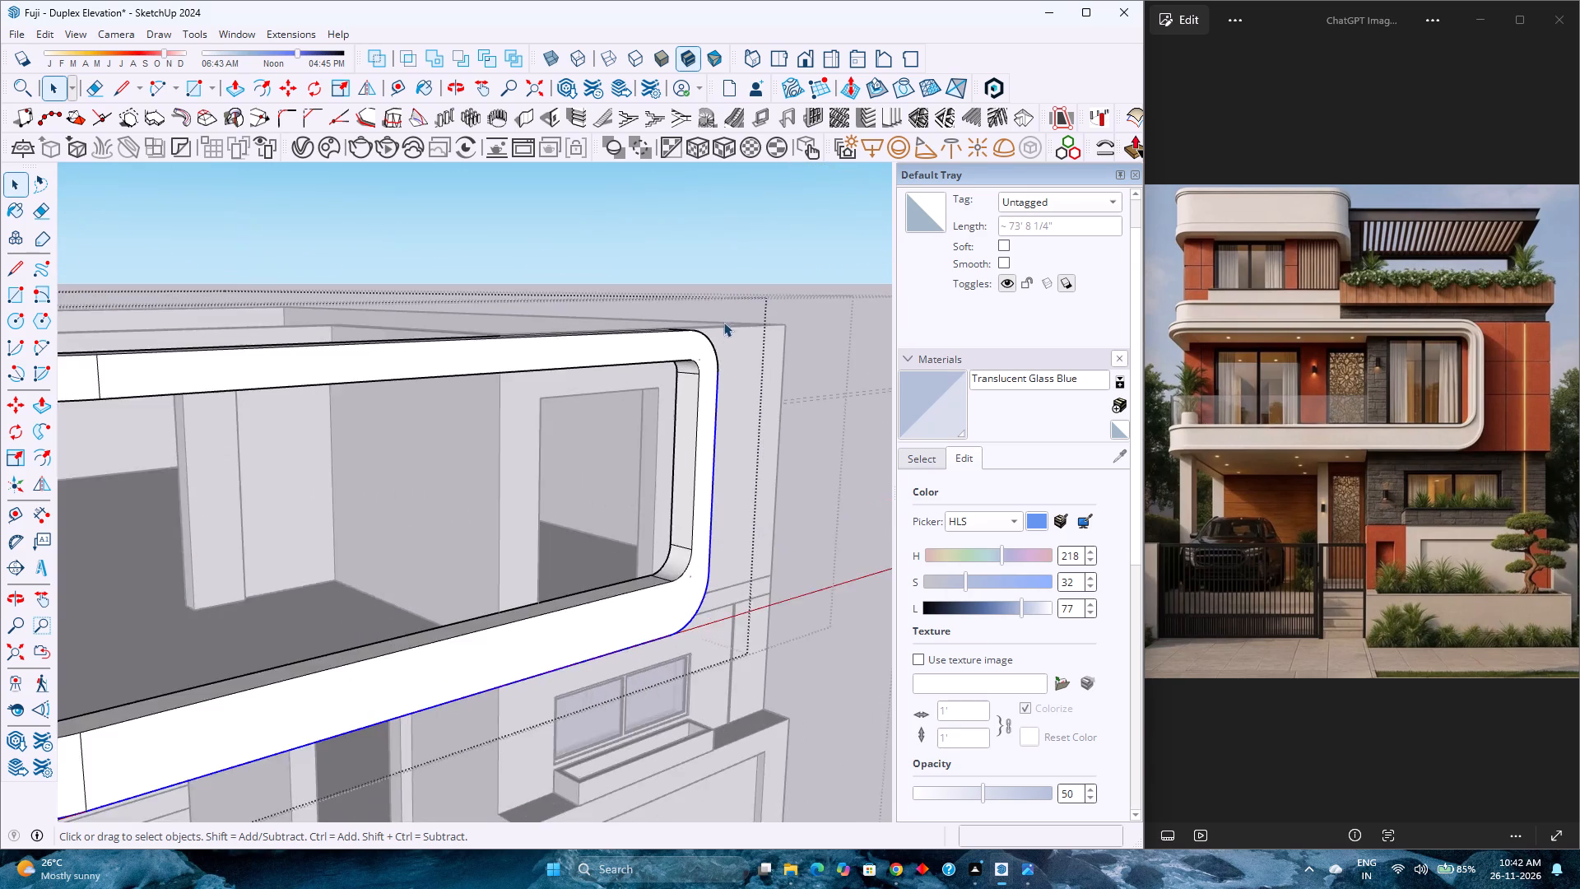
{"action": "scroll", "coordinate": [723, 322], "scroll_direction": "up", "scroll_amount": 3}
{"action": "middle_click_drag", "start_coordinate": [712, 332], "coordinate": [734, 390]}
{"action": "scroll", "coordinate": [709, 356], "scroll_direction": "up", "scroll_amount": 5}
{"action": "scroll", "coordinate": [710, 353], "scroll_direction": "up", "scroll_amount": 3, "text": "ctrl"}
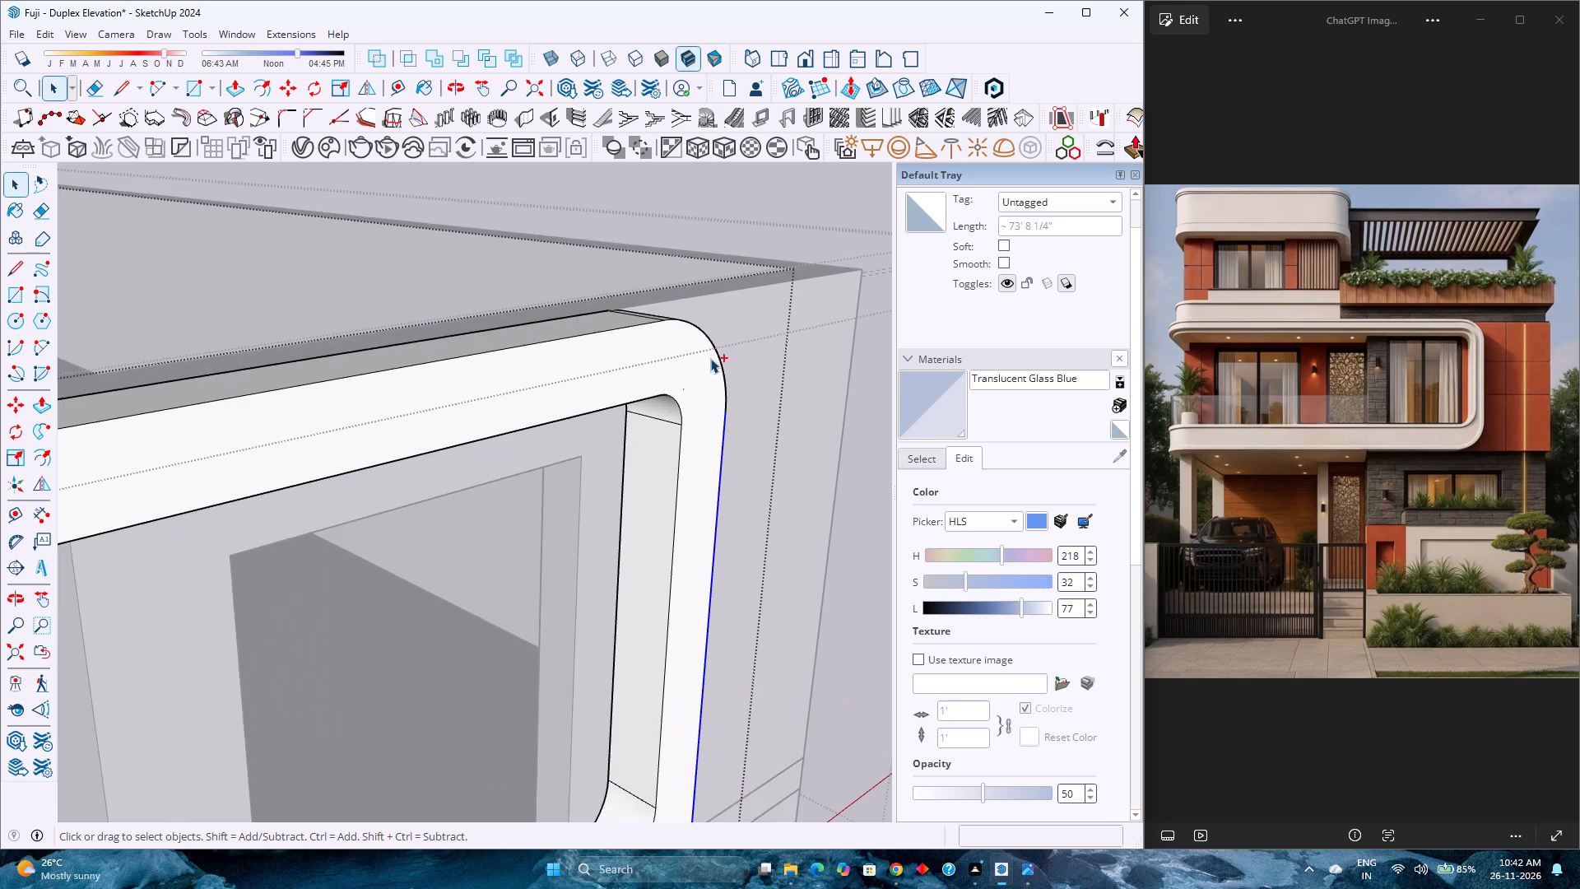
{"action": "scroll", "coordinate": [710, 358], "scroll_direction": "up", "scroll_amount": 7, "text": "ctrl"}
{"action": "left_click", "coordinate": [728, 353], "text": "ctrl"}
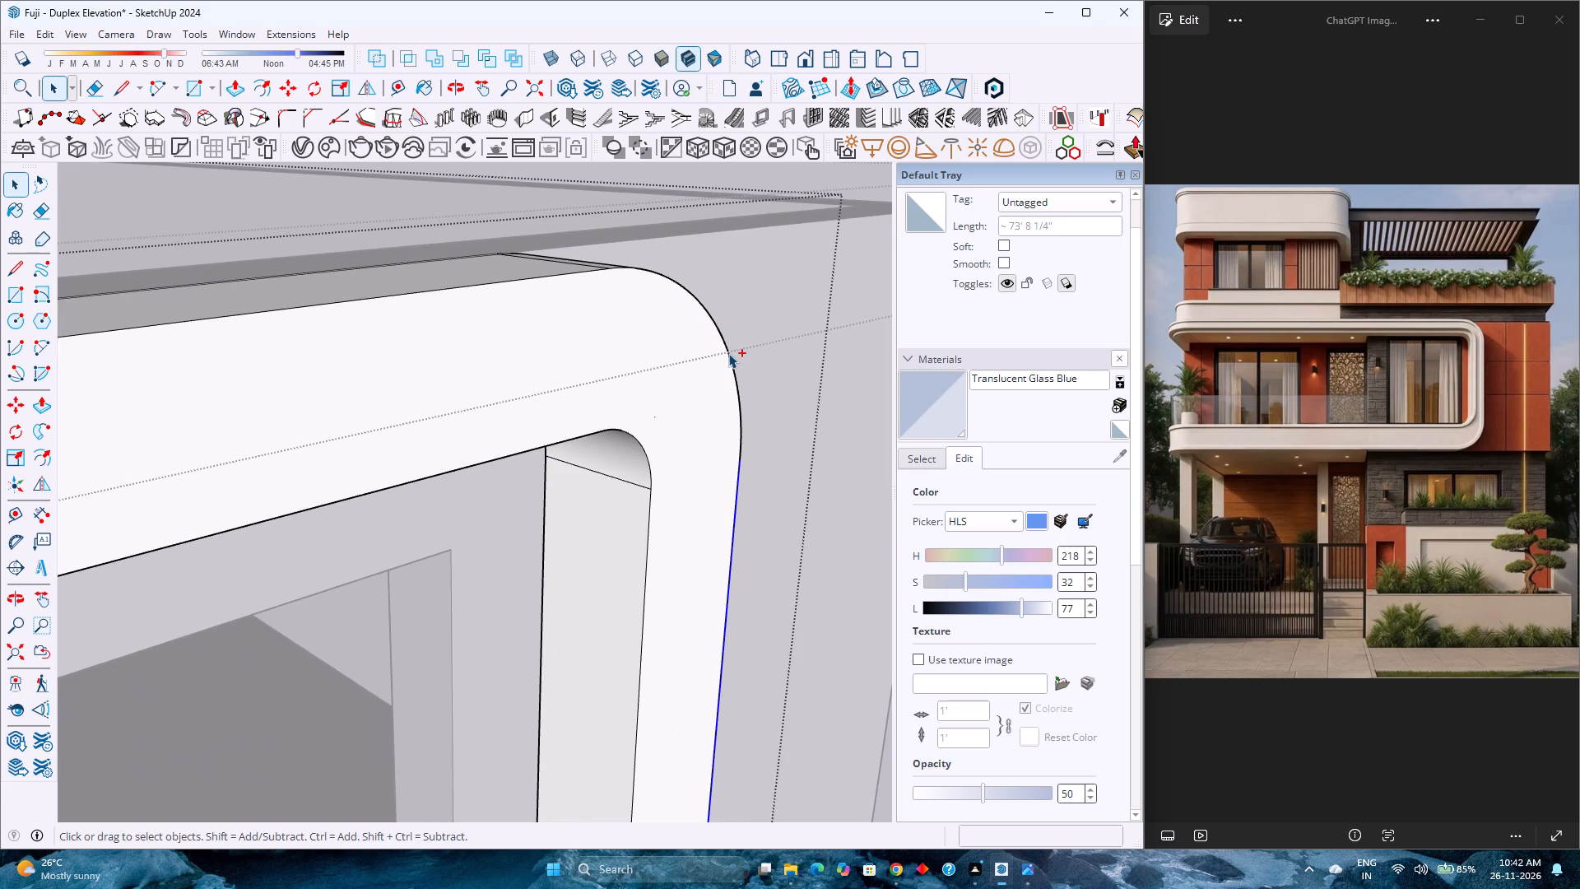
Add the upper band's outer top edges along the front, around the rounded balcony corner and along the side to the selection.
{"action": "middle_click_drag", "start_coordinate": [727, 362], "coordinate": [333, 574]}
{"action": "middle_click", "coordinate": [333, 574]}
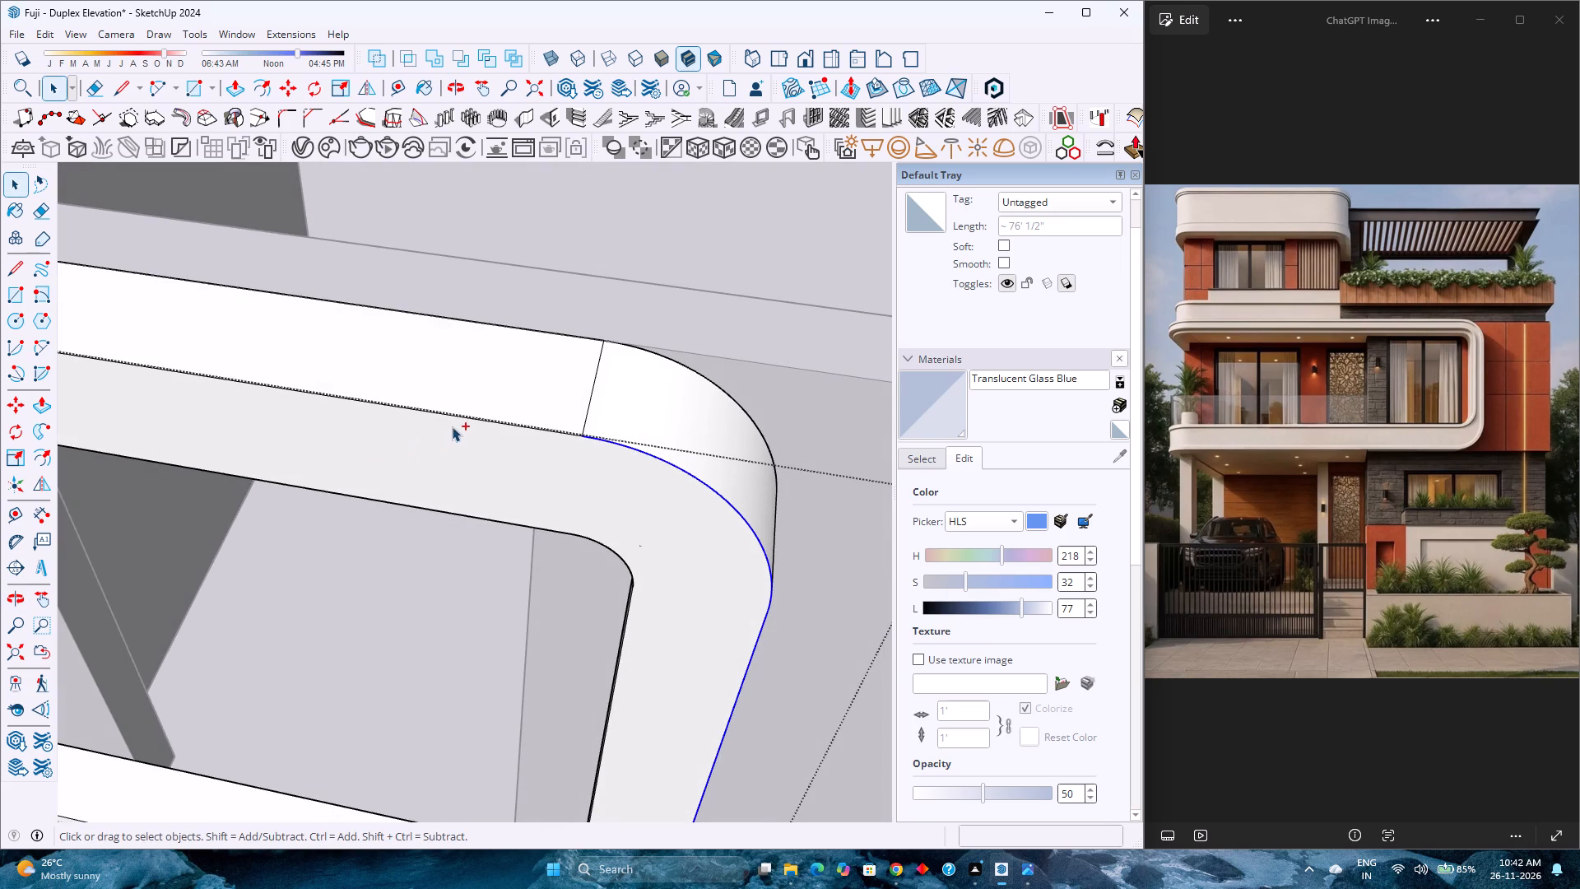
{"action": "left_click", "coordinate": [455, 417], "text": "ctrl"}
{"action": "scroll", "coordinate": [456, 416], "scroll_direction": "down", "scroll_amount": 5}
{"action": "middle_click_drag", "start_coordinate": [427, 436], "coordinate": [704, 407]}
{"action": "scroll", "coordinate": [707, 406], "scroll_direction": "down", "scroll_amount": 1}
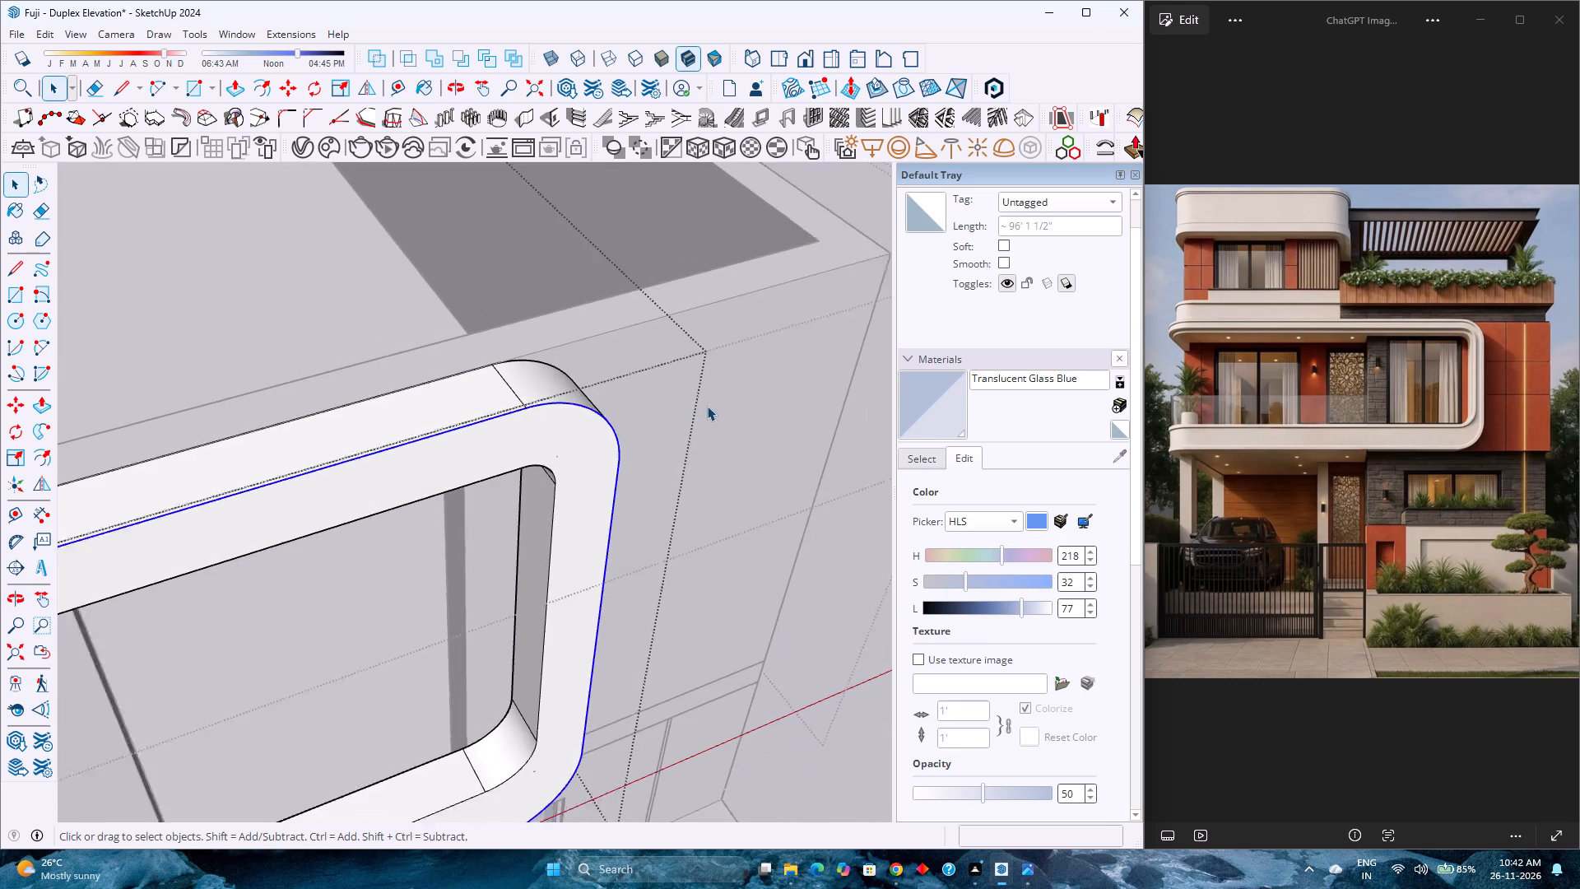
{"action": "scroll", "coordinate": [707, 406], "scroll_direction": "down", "scroll_amount": 19}
{"action": "scroll", "coordinate": [392, 459], "scroll_direction": "up", "scroll_amount": 7}
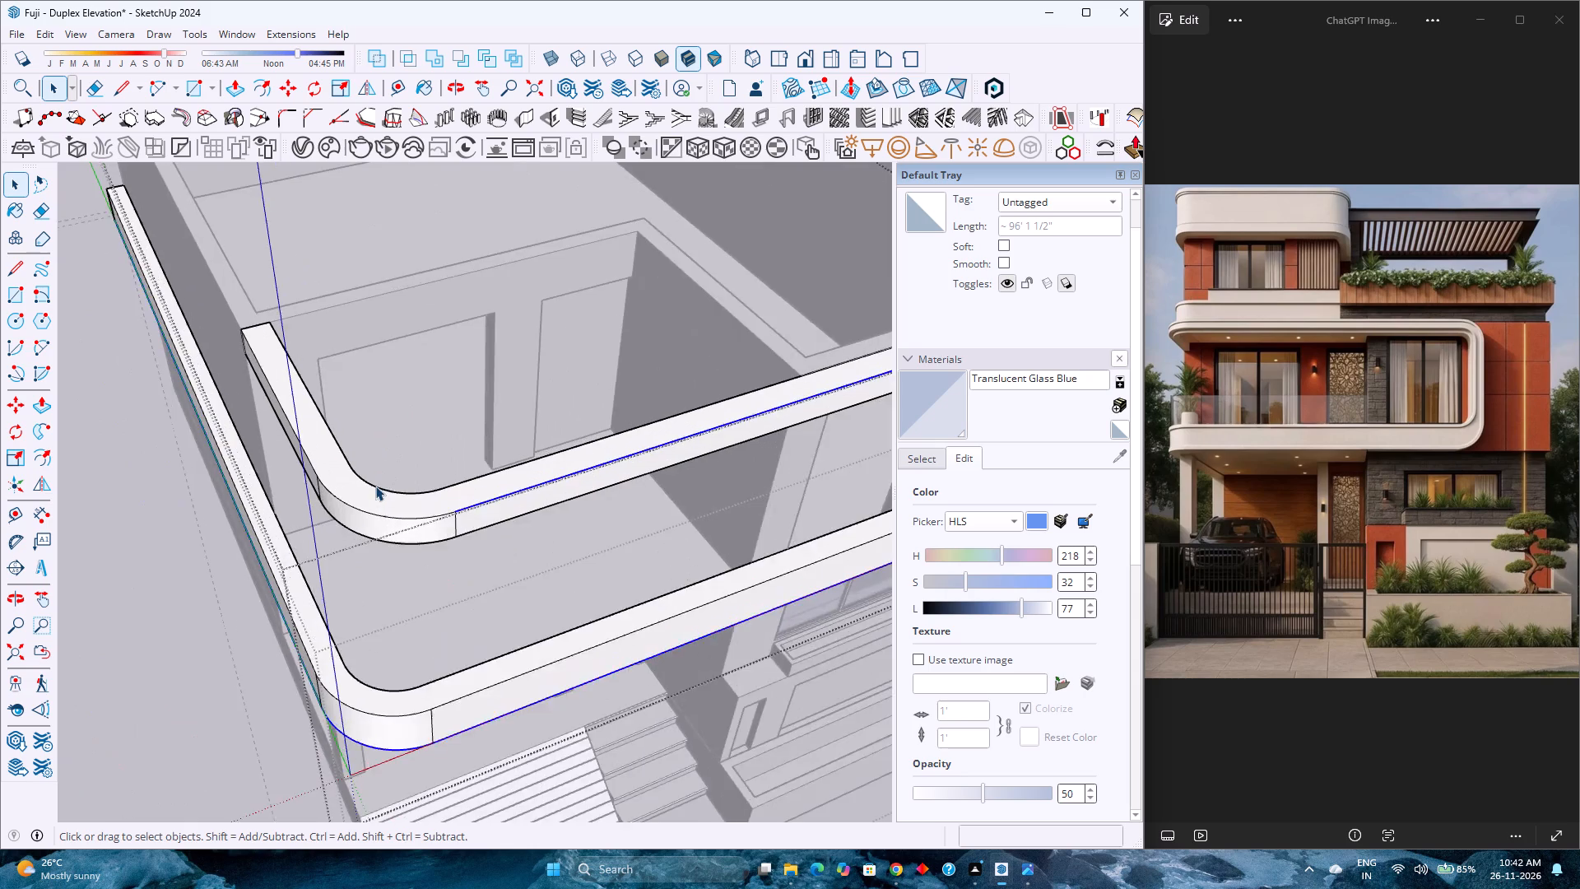
{"action": "scroll", "coordinate": [375, 486], "scroll_direction": "up", "scroll_amount": 5}
{"action": "left_click", "coordinate": [375, 519], "text": "ctrl"}
{"action": "middle_click_drag", "start_coordinate": [240, 482], "coordinate": [423, 461]}
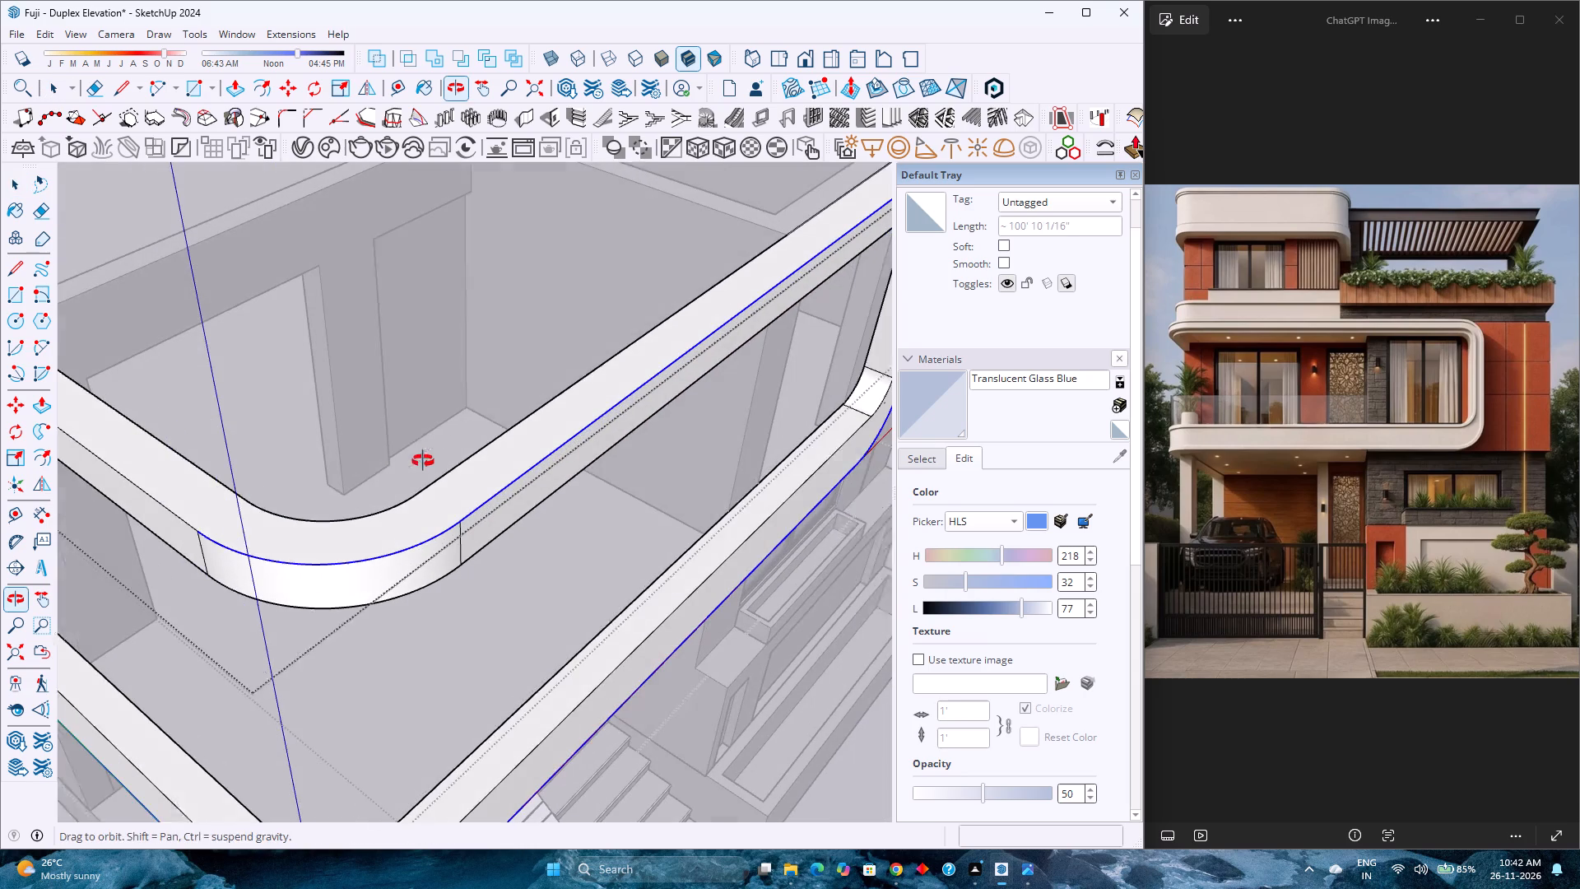
{"action": "middle_click_drag", "start_coordinate": [423, 461], "coordinate": [424, 461]}
{"action": "left_click", "coordinate": [170, 521], "text": "ctrl"}
{"action": "scroll", "coordinate": [453, 512], "scroll_direction": "down", "scroll_amount": 3}
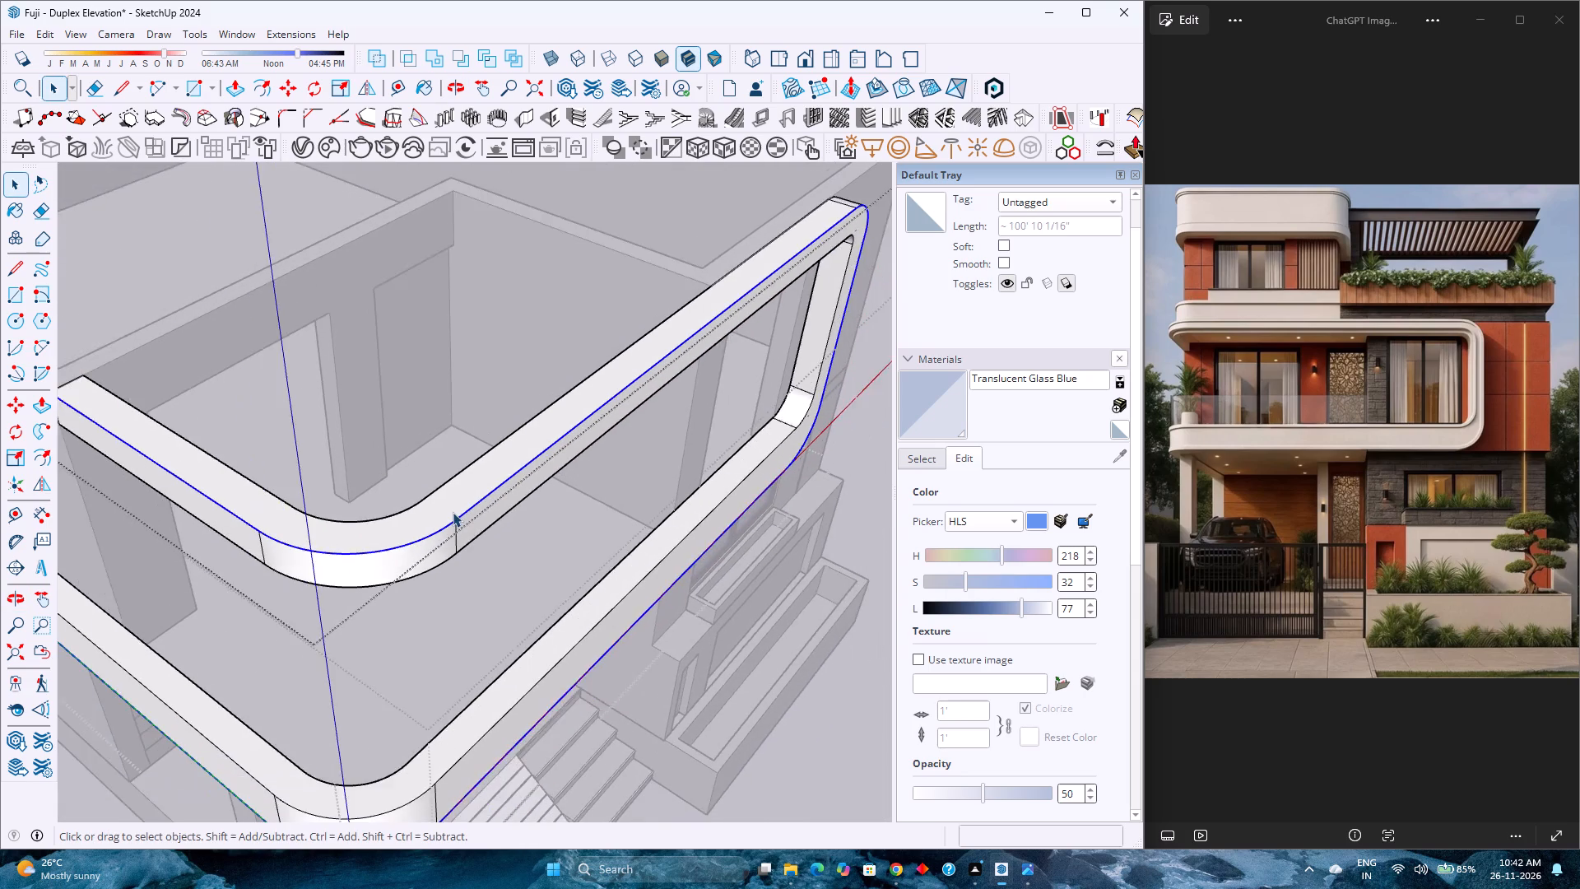
{"action": "scroll", "coordinate": [453, 512], "scroll_direction": "down", "scroll_amount": 16}
{"action": "middle_click_drag", "start_coordinate": [327, 515], "coordinate": [467, 523], "text": "shift"}
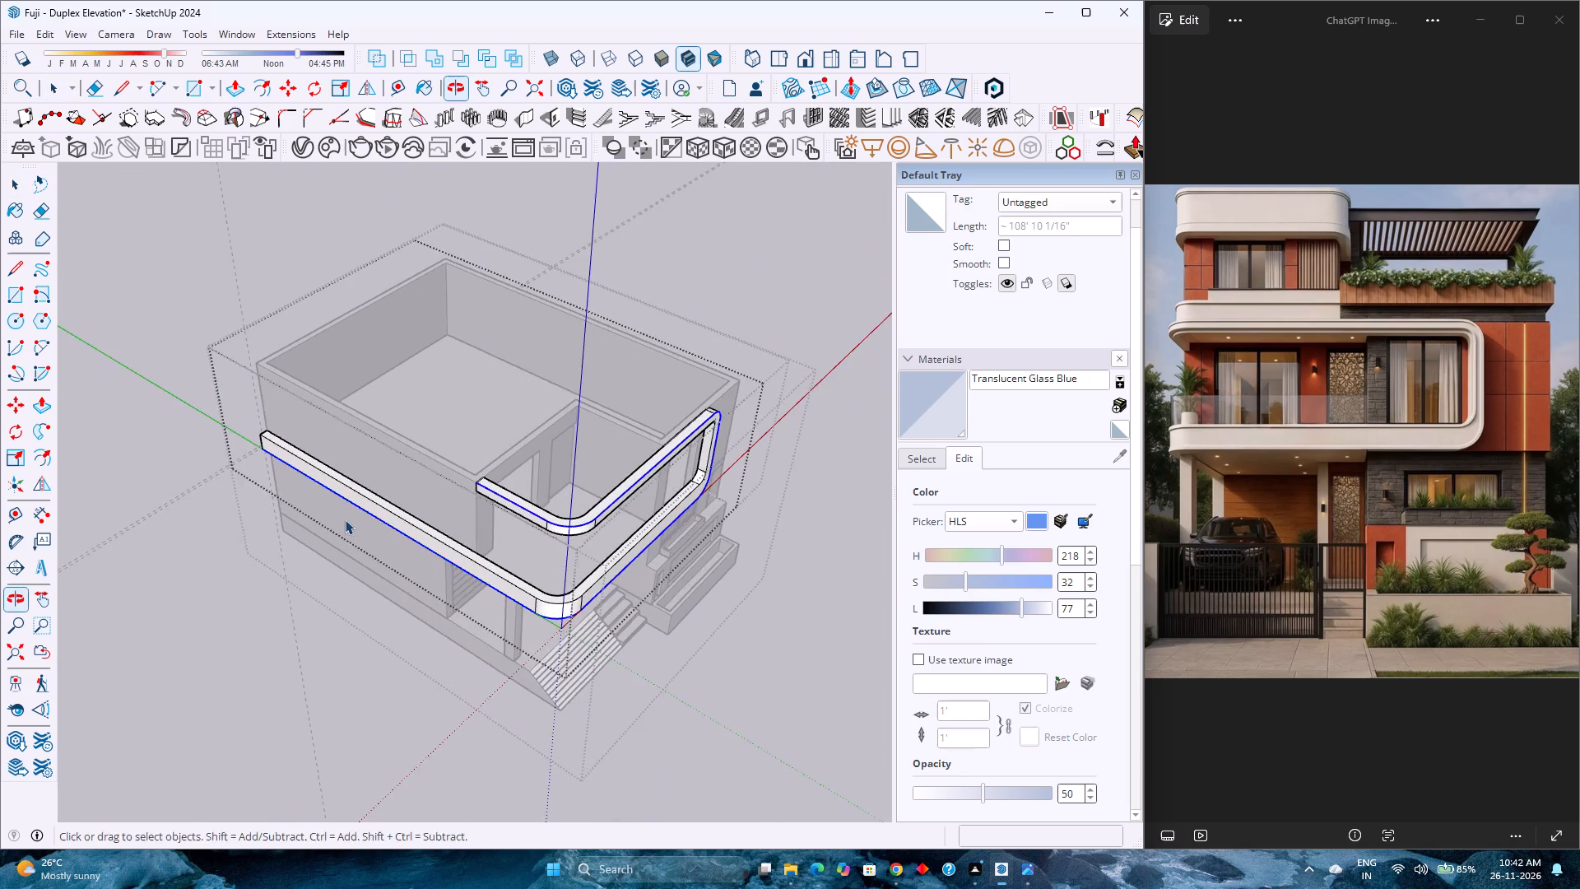
{"action": "middle_click_drag", "start_coordinate": [345, 518], "coordinate": [892, 423]}
{"action": "scroll", "coordinate": [353, 573], "scroll_direction": "up", "scroll_amount": 4}
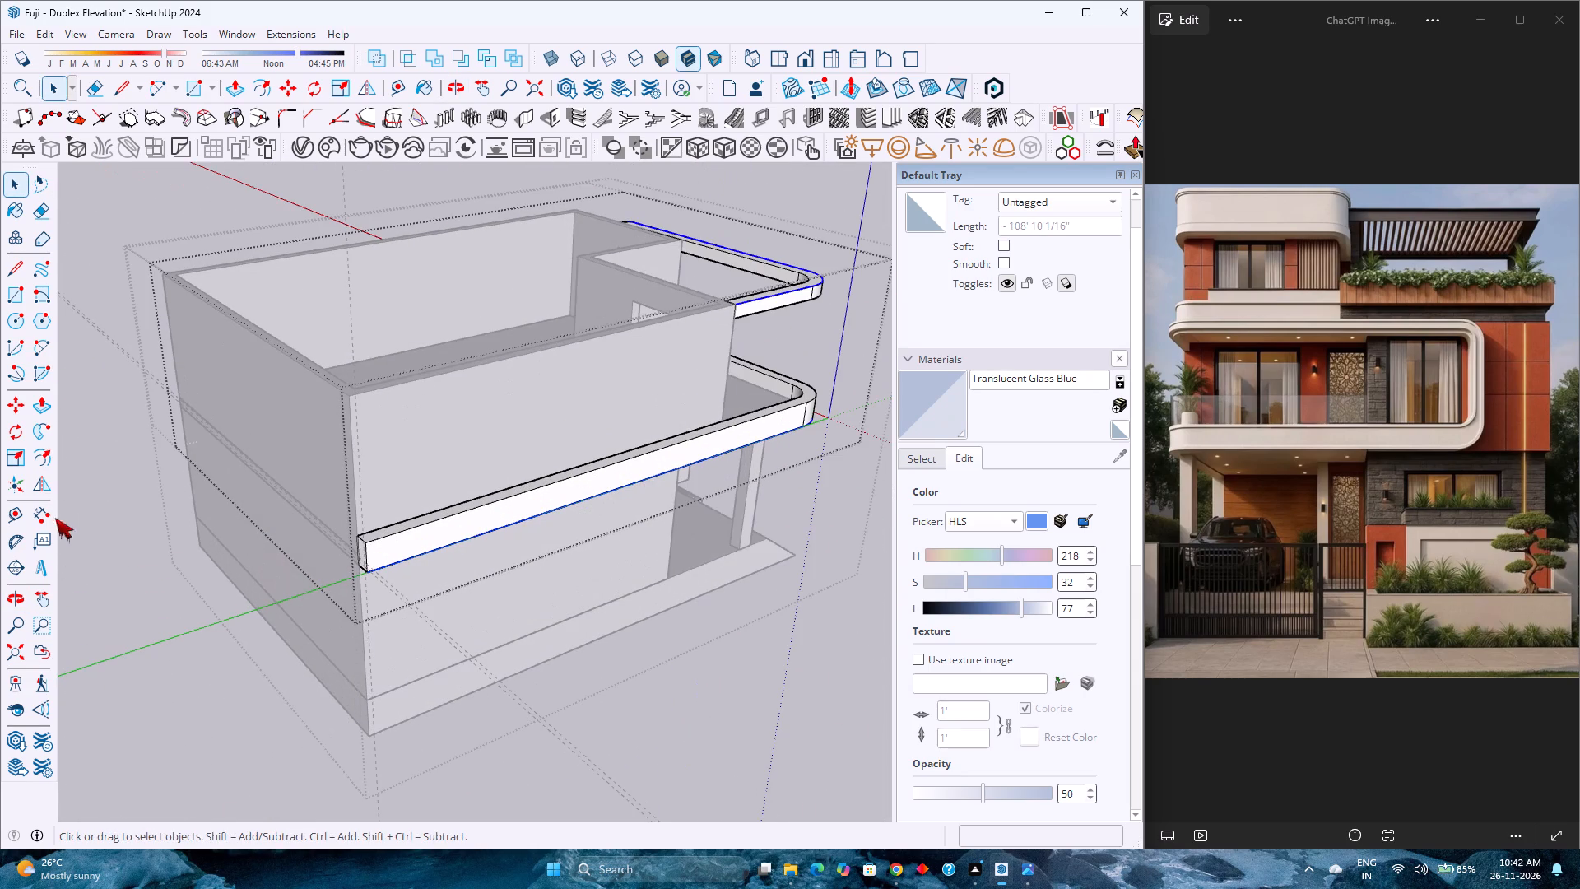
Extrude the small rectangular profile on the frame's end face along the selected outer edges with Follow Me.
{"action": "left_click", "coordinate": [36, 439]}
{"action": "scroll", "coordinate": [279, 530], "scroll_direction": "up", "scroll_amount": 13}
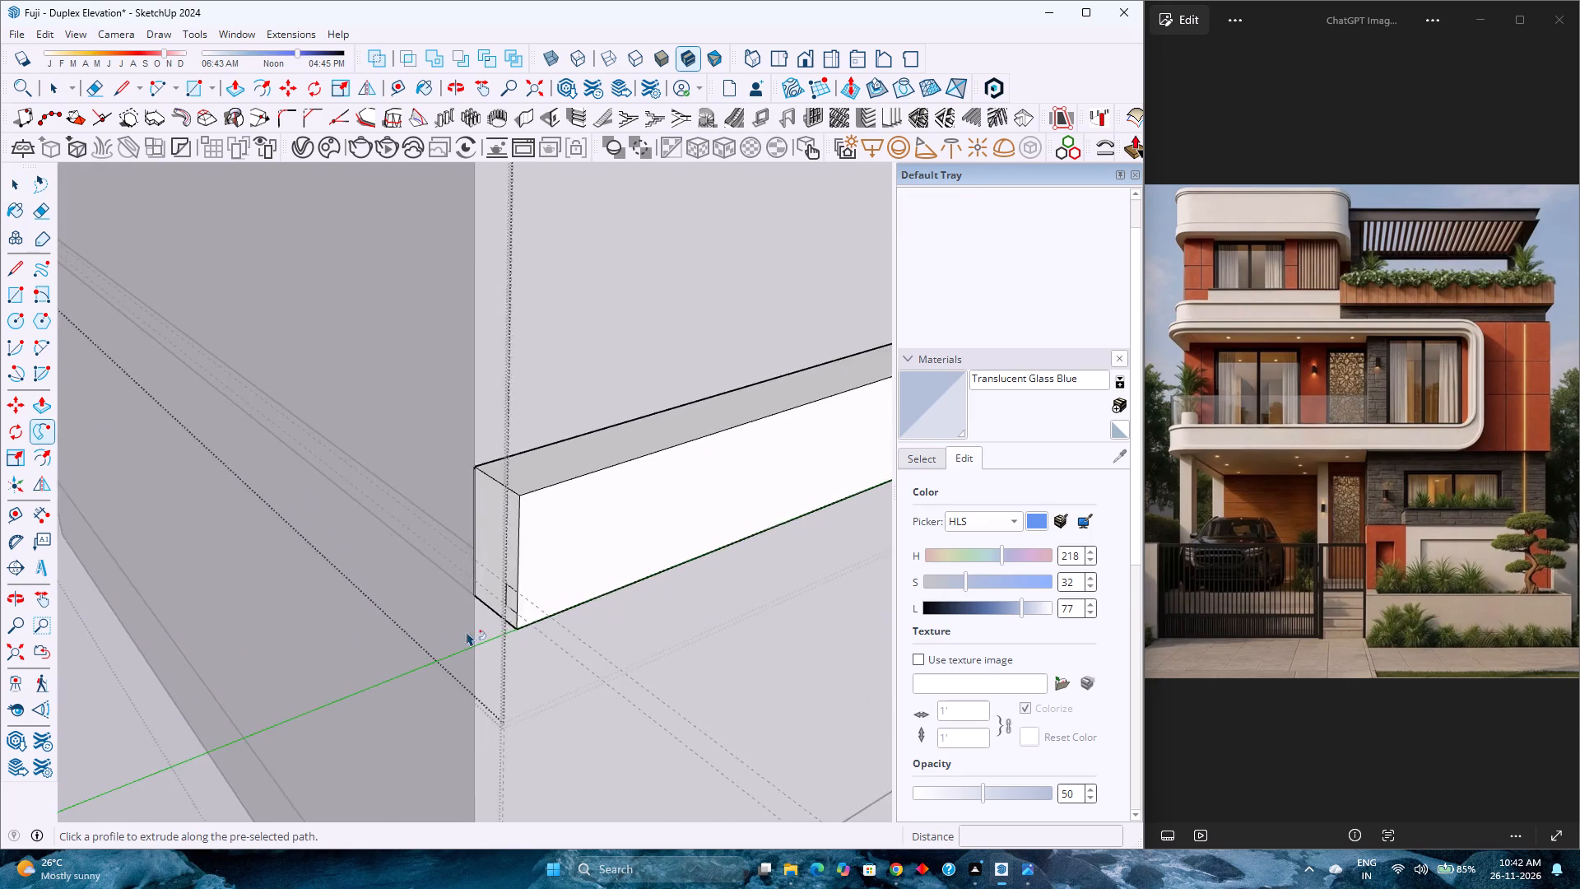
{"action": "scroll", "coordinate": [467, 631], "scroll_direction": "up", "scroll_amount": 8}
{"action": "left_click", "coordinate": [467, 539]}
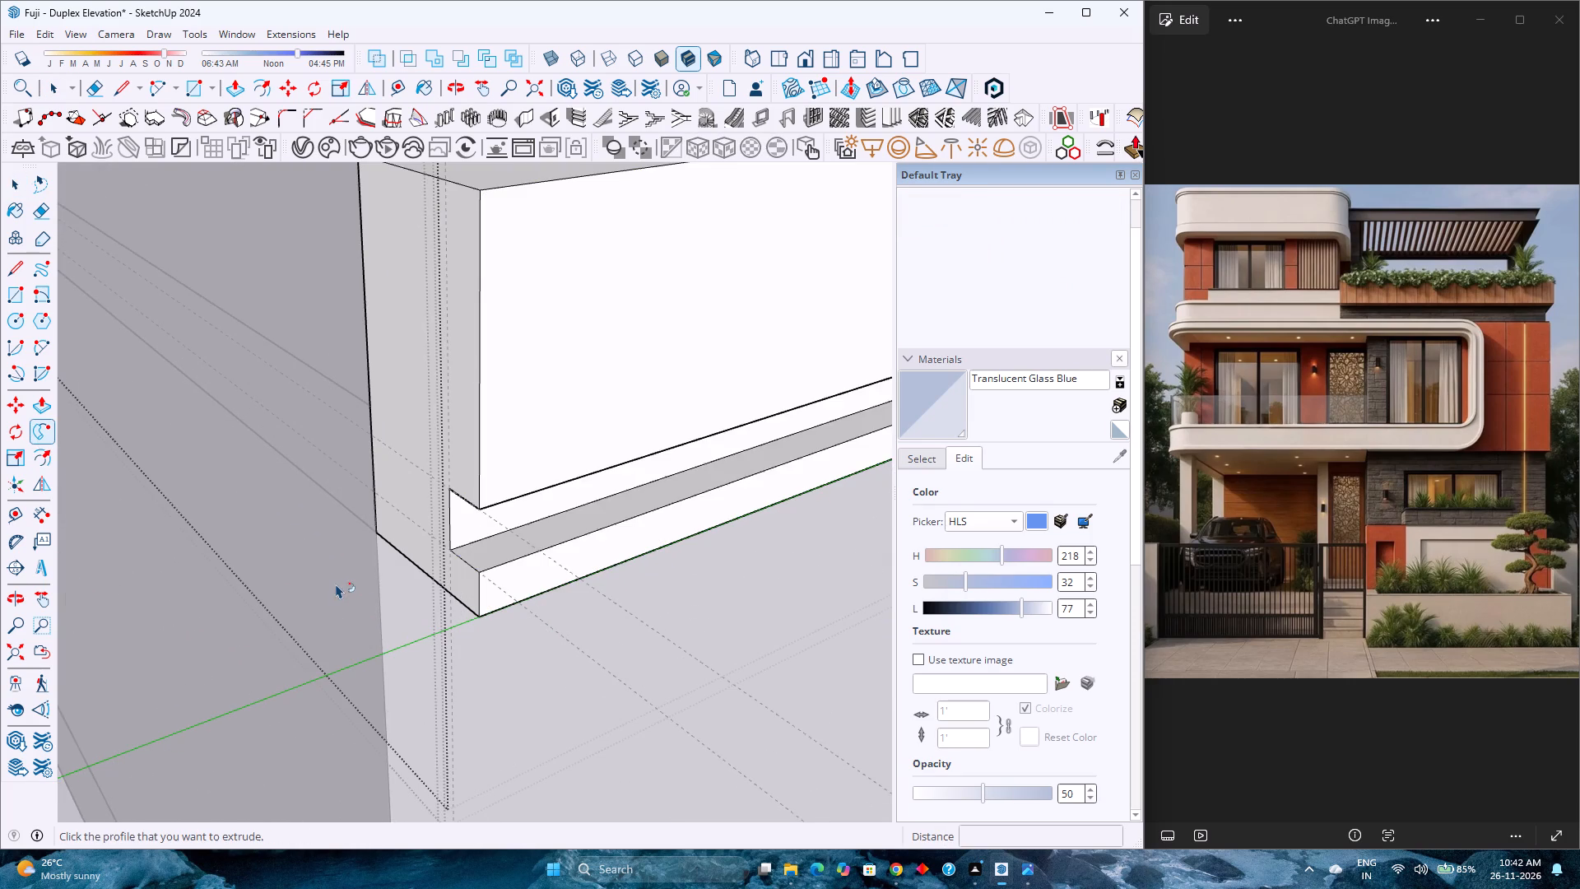
Examine the groove along the front frame's side band, rounded corners and front face against the rest of the elevation.
{"action": "scroll", "coordinate": [328, 578], "scroll_direction": "down", "scroll_amount": 20}
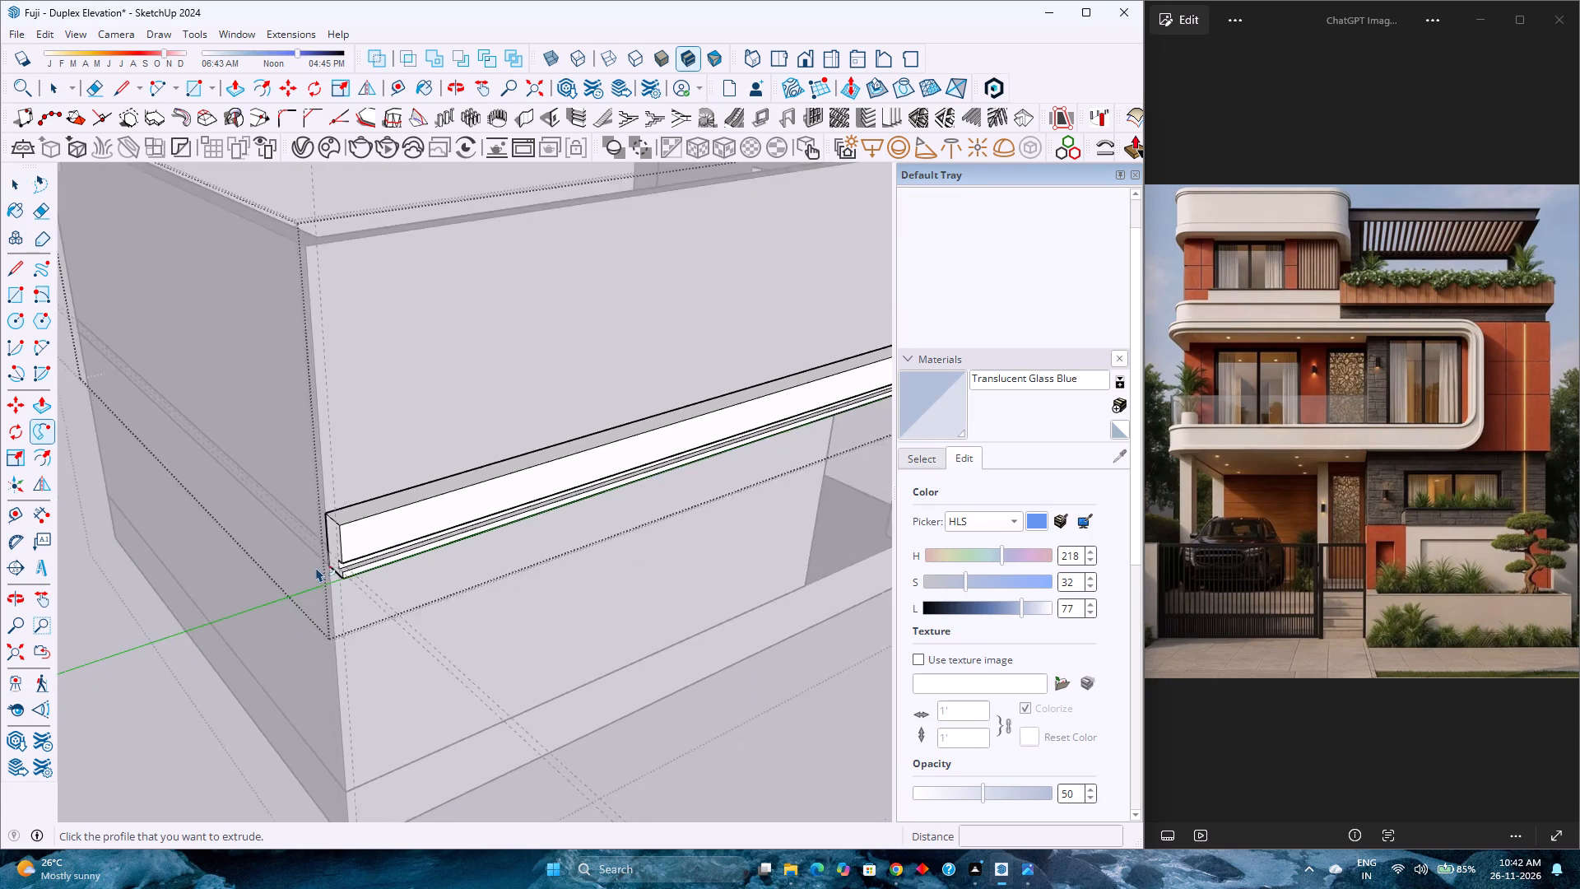
{"action": "scroll", "coordinate": [316, 567], "scroll_direction": "down", "scroll_amount": 11}
{"action": "middle_click_drag", "start_coordinate": [529, 508], "coordinate": [0, 539]}
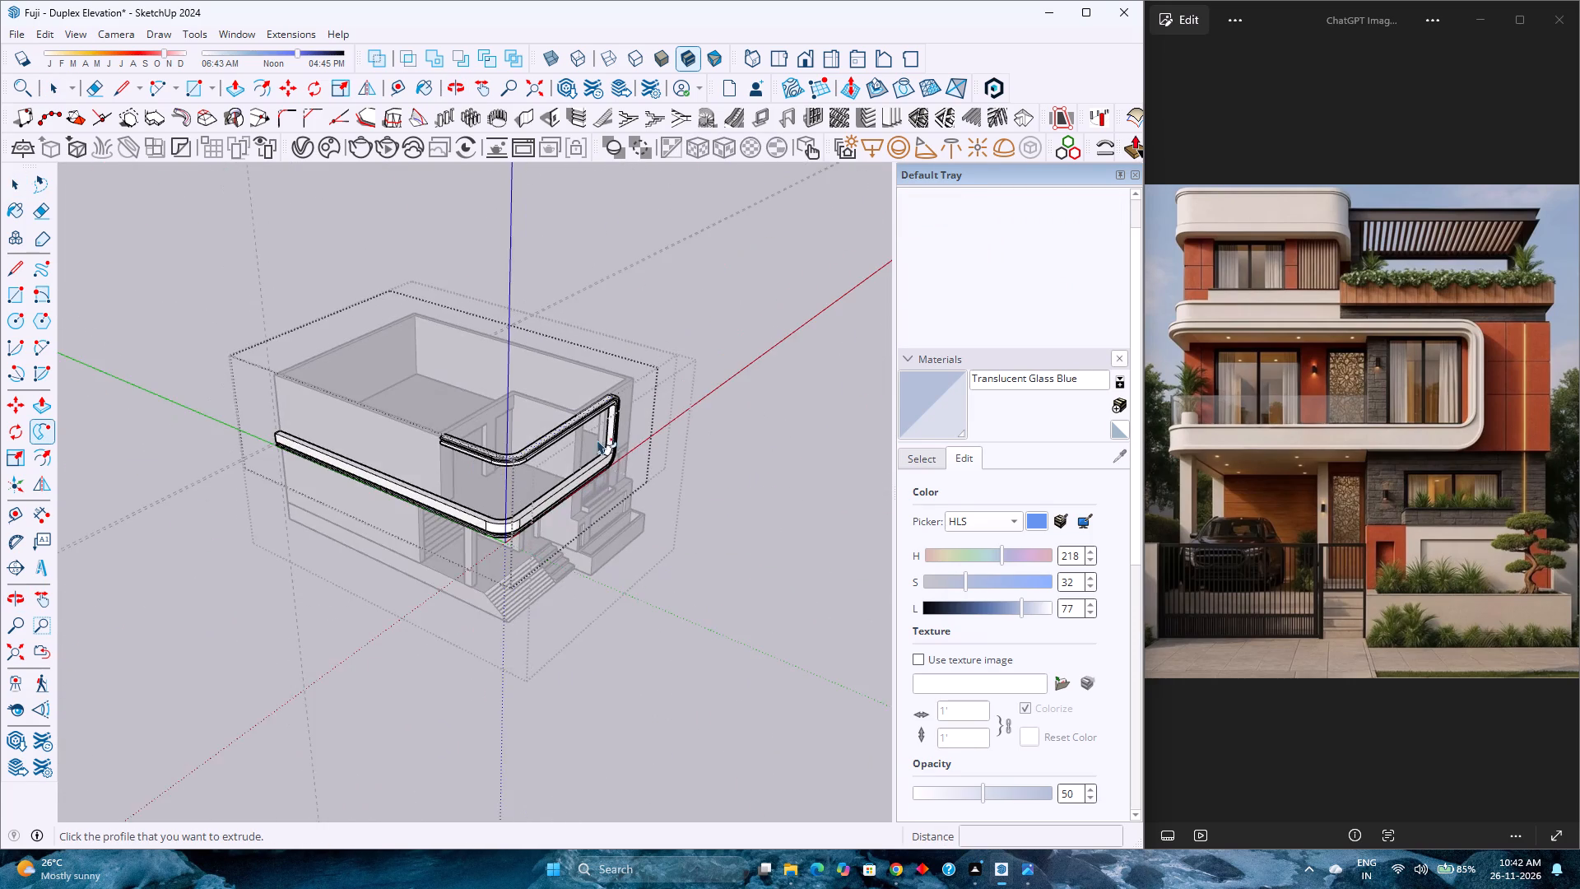
{"action": "scroll", "coordinate": [601, 436], "scroll_direction": "up", "scroll_amount": 14}
{"action": "middle_click_drag", "start_coordinate": [571, 510], "coordinate": [513, 445]}
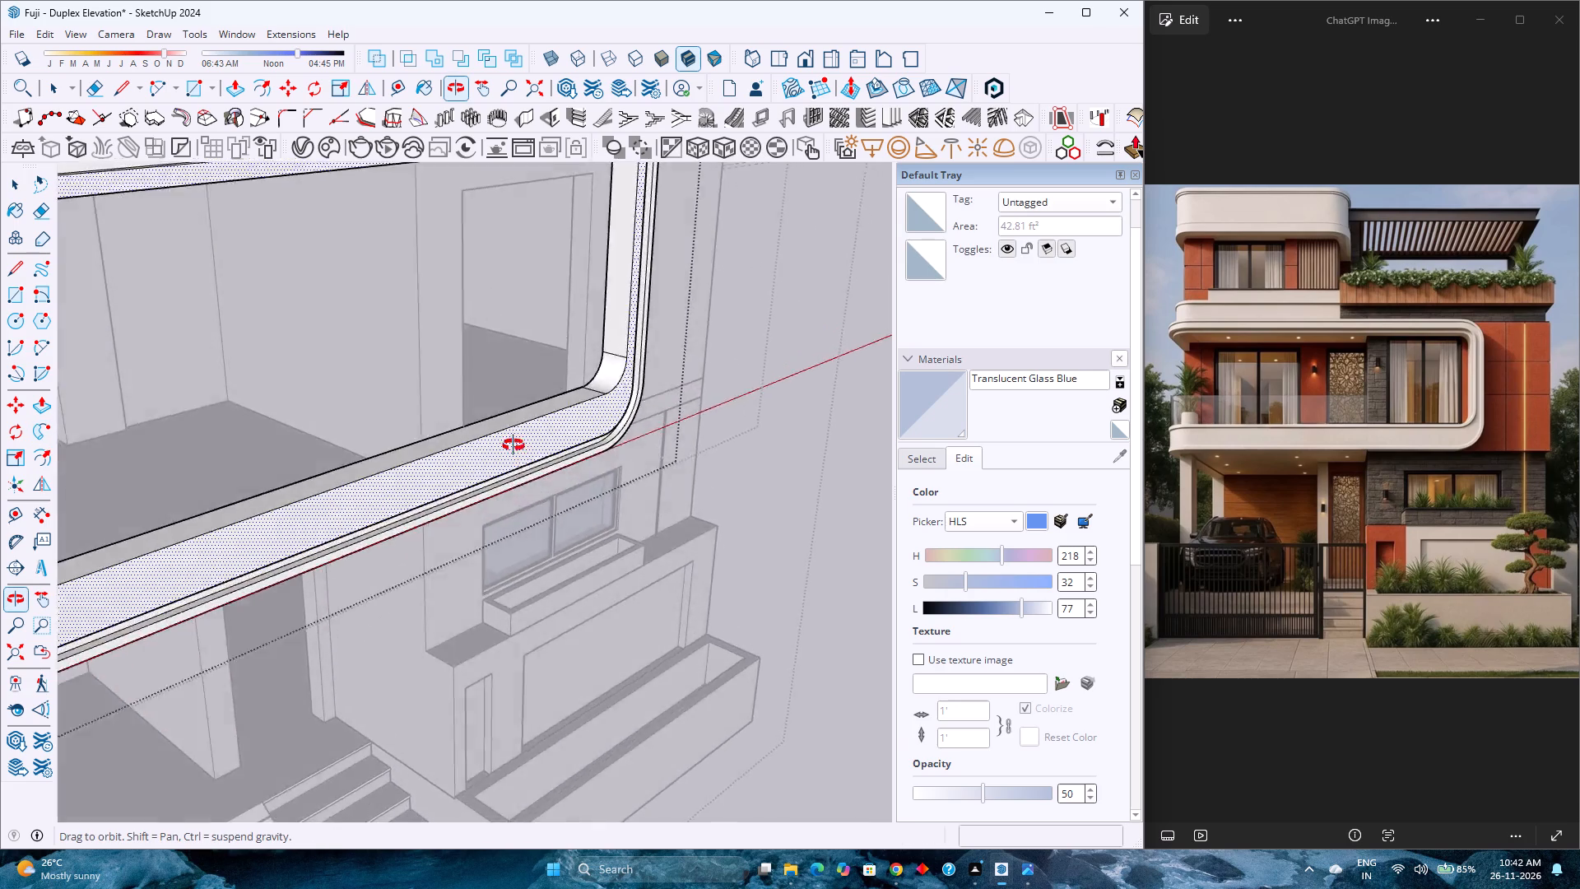
{"action": "middle_click_drag", "start_coordinate": [513, 445], "coordinate": [778, 327]}
{"action": "scroll", "coordinate": [761, 342], "scroll_direction": "down", "scroll_amount": 4}
{"action": "middle_click_drag", "start_coordinate": [743, 341], "coordinate": [699, 511], "text": "shift"}
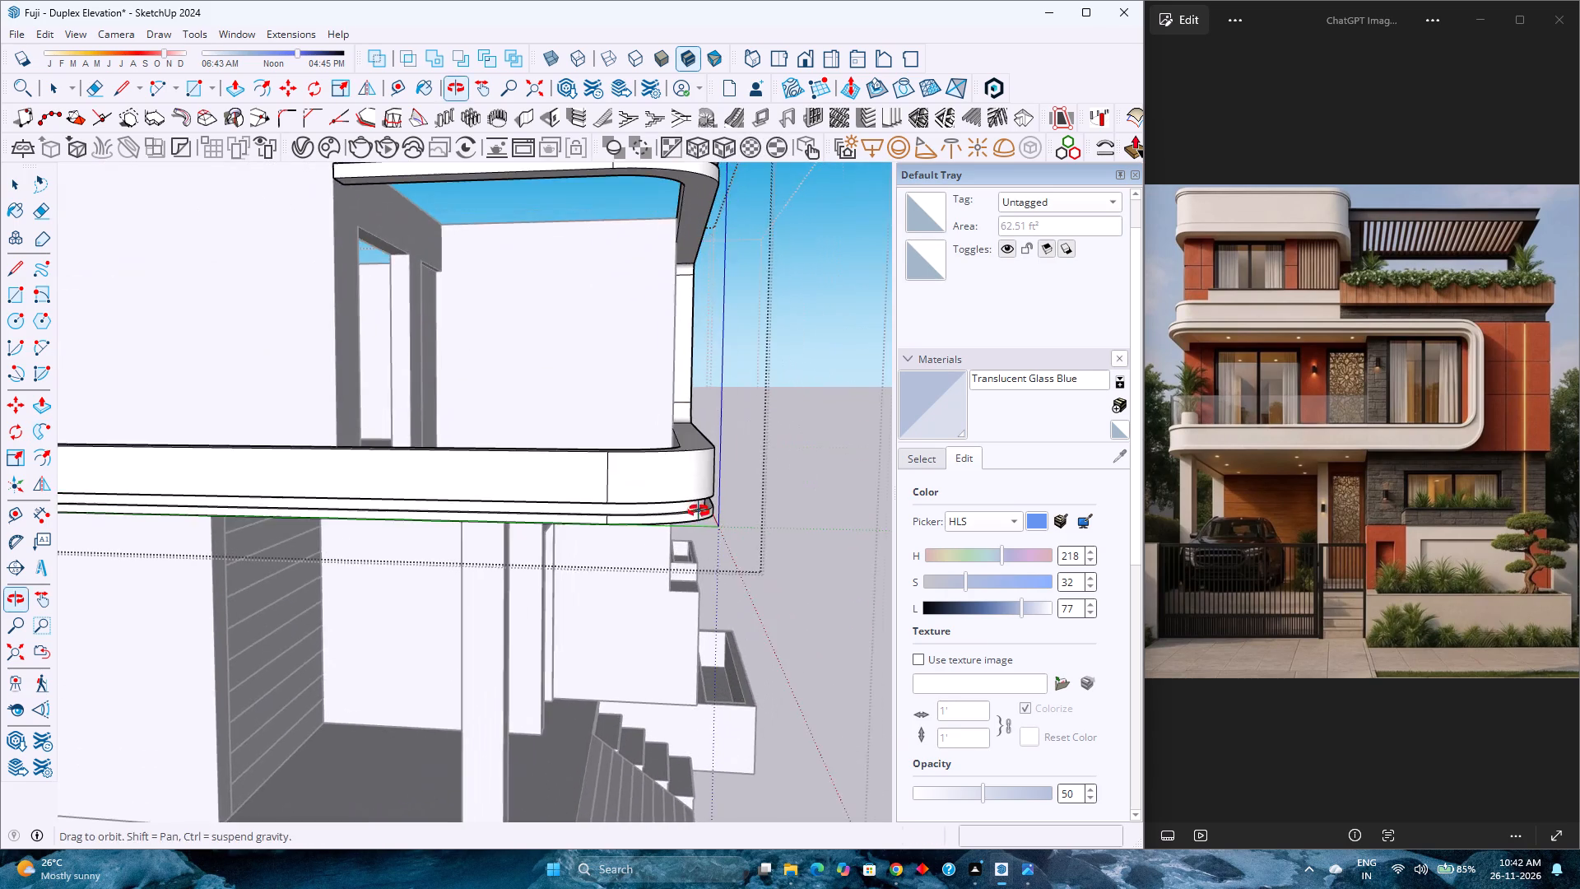
{"action": "middle_click_drag", "start_coordinate": [699, 511], "coordinate": [698, 511], "text": "shift"}
{"action": "middle_click_drag", "start_coordinate": [685, 506], "coordinate": [287, 509]}
{"action": "scroll", "coordinate": [465, 434], "scroll_direction": "up", "scroll_amount": 14}
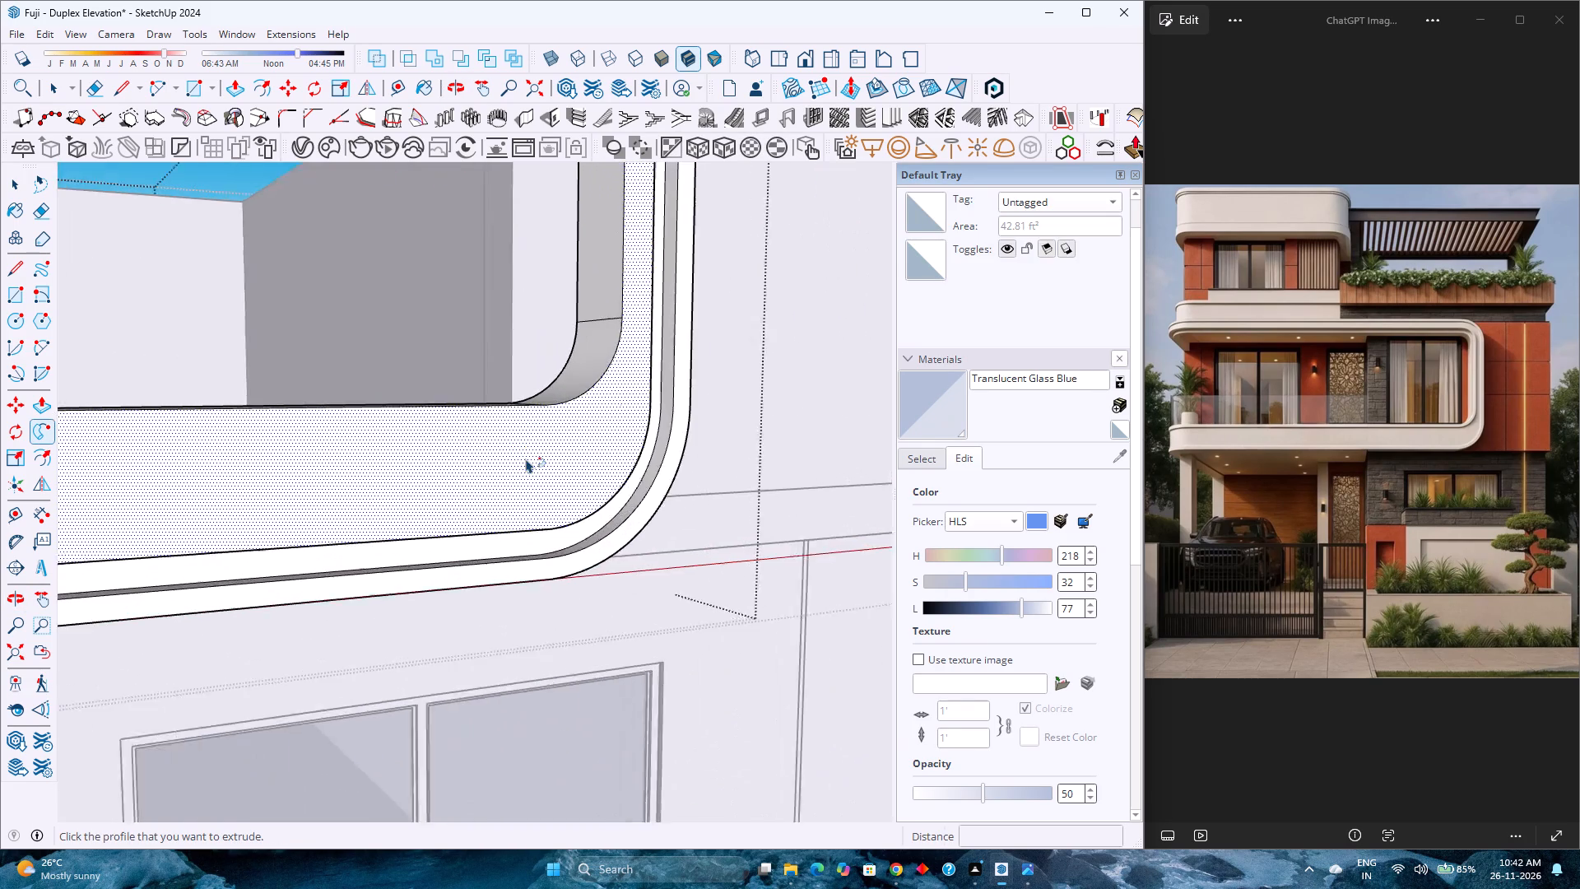
{"action": "scroll", "coordinate": [526, 458], "scroll_direction": "up", "scroll_amount": 2}
{"action": "scroll", "coordinate": [526, 461], "scroll_direction": "down", "scroll_amount": 20}
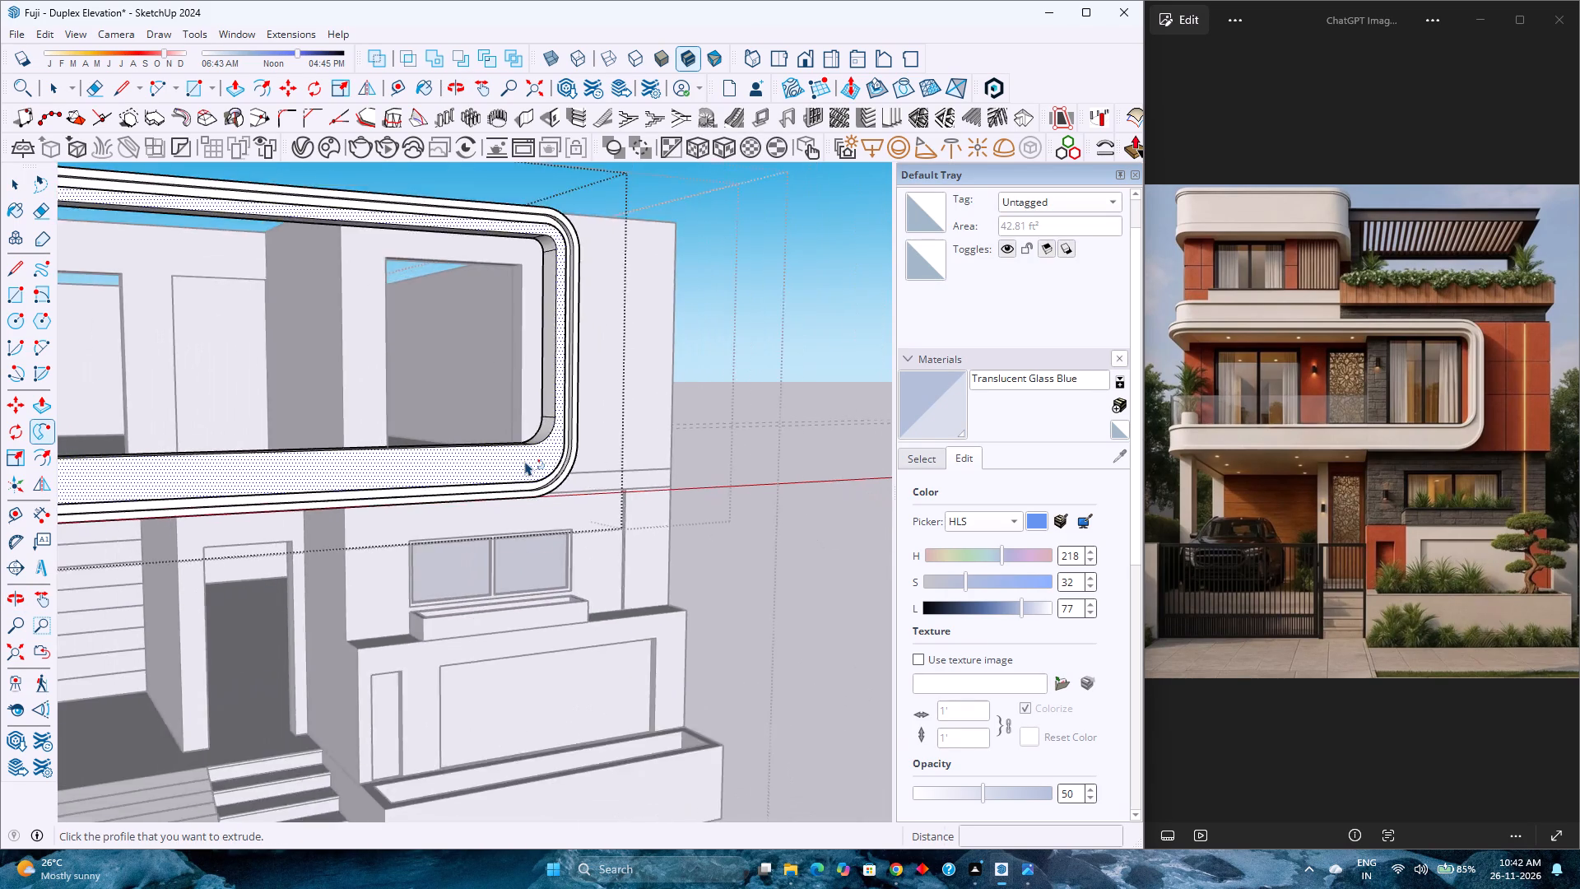
{"action": "scroll", "coordinate": [525, 461], "scroll_direction": "down", "scroll_amount": 2}
{"action": "scroll", "coordinate": [553, 306], "scroll_direction": "up", "scroll_amount": 9}
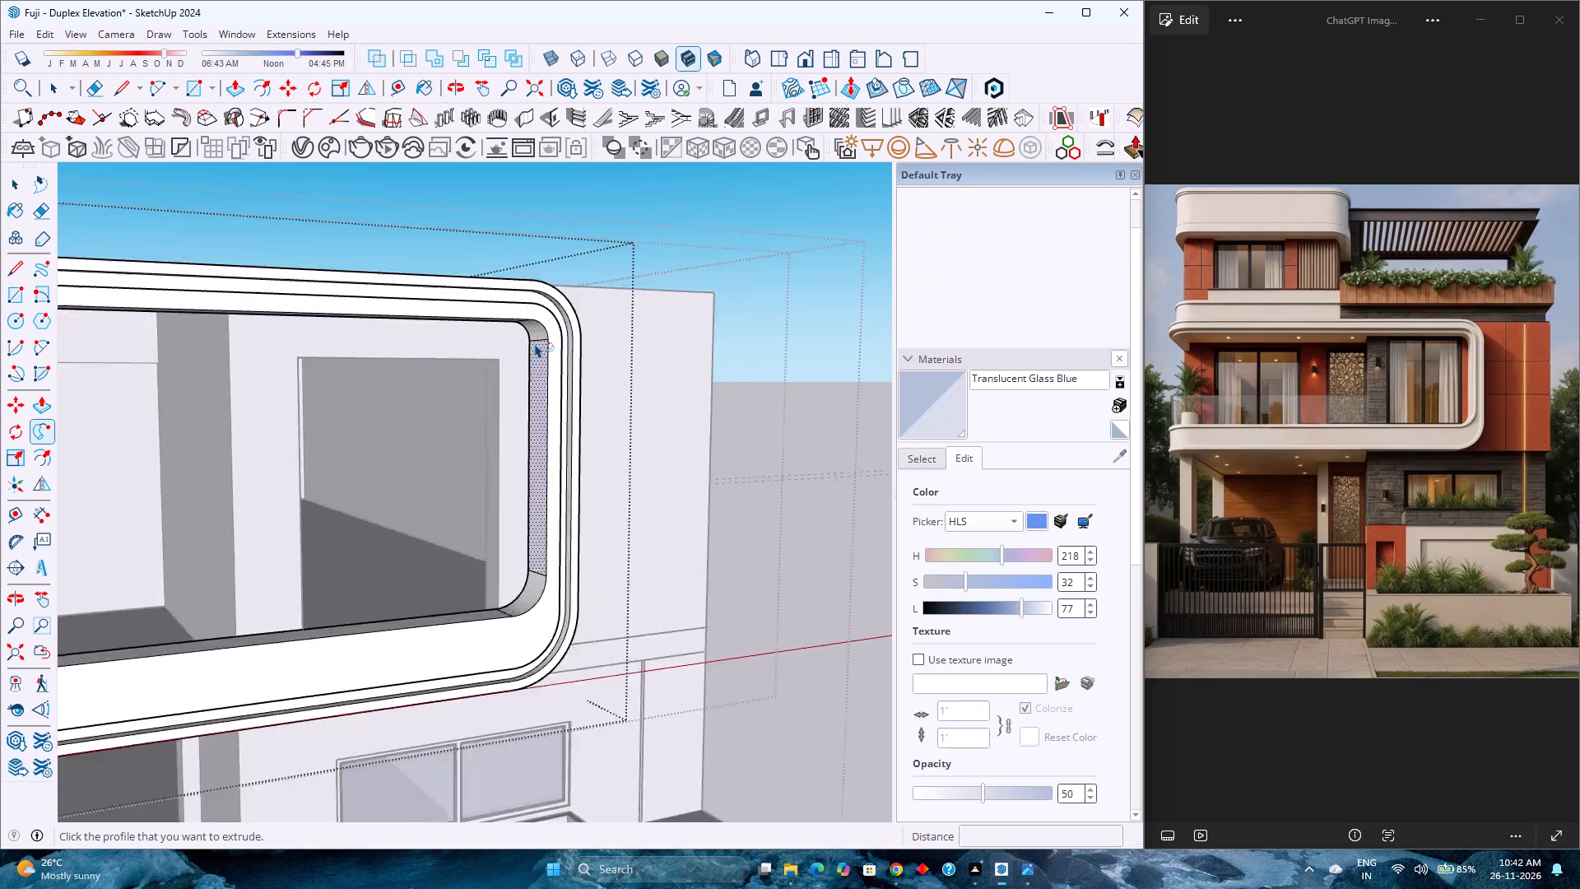
{"action": "scroll", "coordinate": [535, 343], "scroll_direction": "up", "scroll_amount": 5}
{"action": "scroll", "coordinate": [556, 302], "scroll_direction": "down", "scroll_amount": 10}
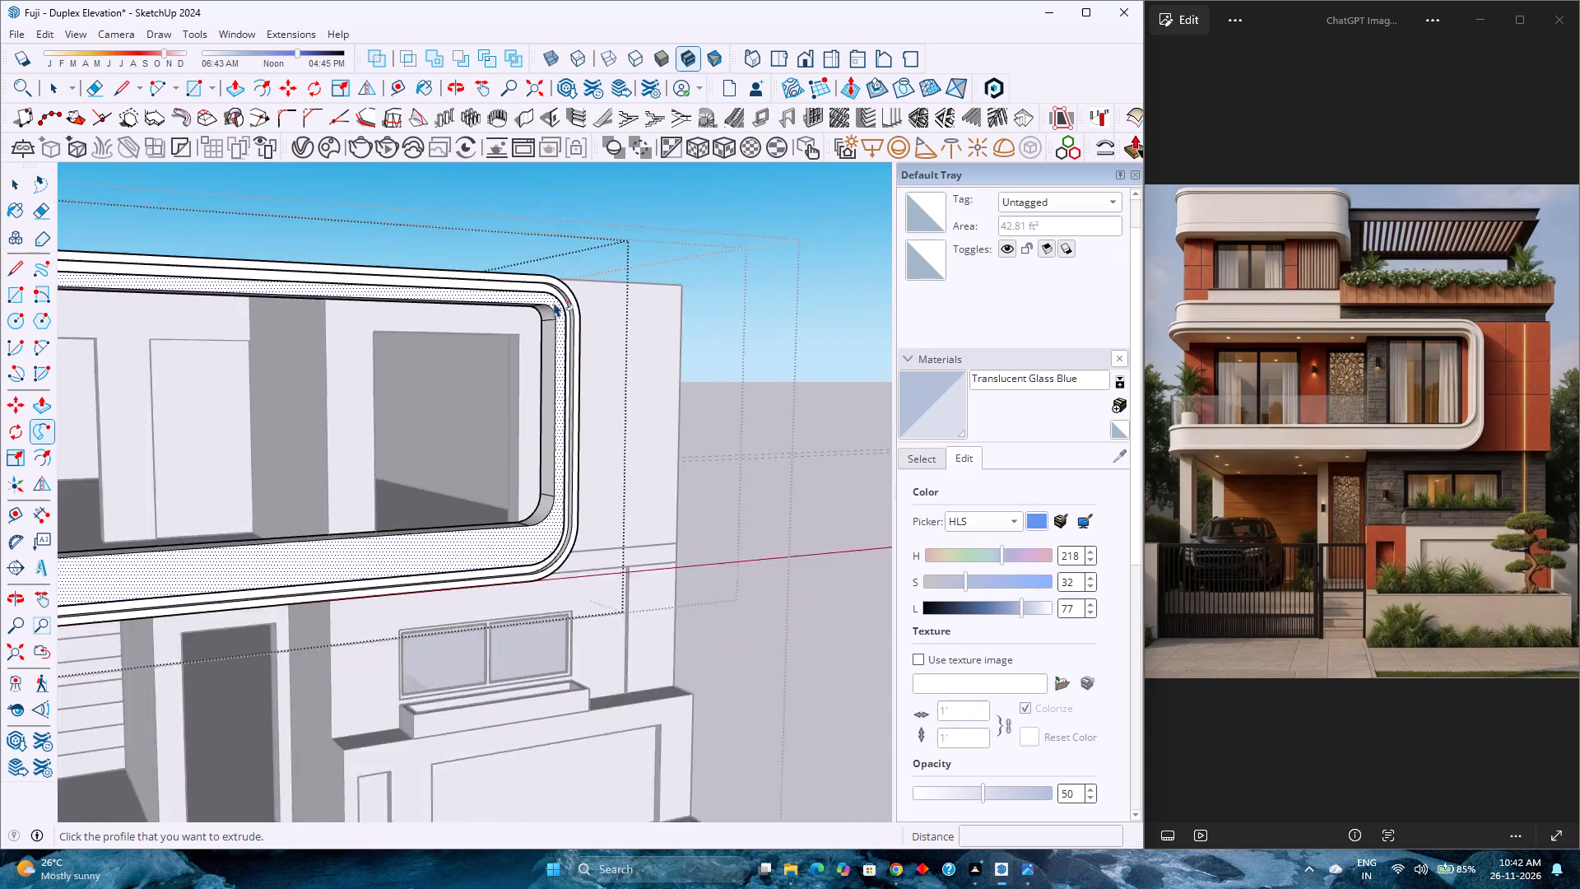
{"action": "scroll", "coordinate": [554, 302], "scroll_direction": "down", "scroll_amount": 1}
{"action": "scroll", "coordinate": [550, 284], "scroll_direction": "up", "scroll_amount": 16}
{"action": "scroll", "coordinate": [576, 356], "scroll_direction": "up", "scroll_amount": 3}
{"action": "scroll", "coordinate": [583, 358], "scroll_direction": "down", "scroll_amount": 20}
{"action": "scroll", "coordinate": [583, 358], "scroll_direction": "down", "scroll_amount": 9}
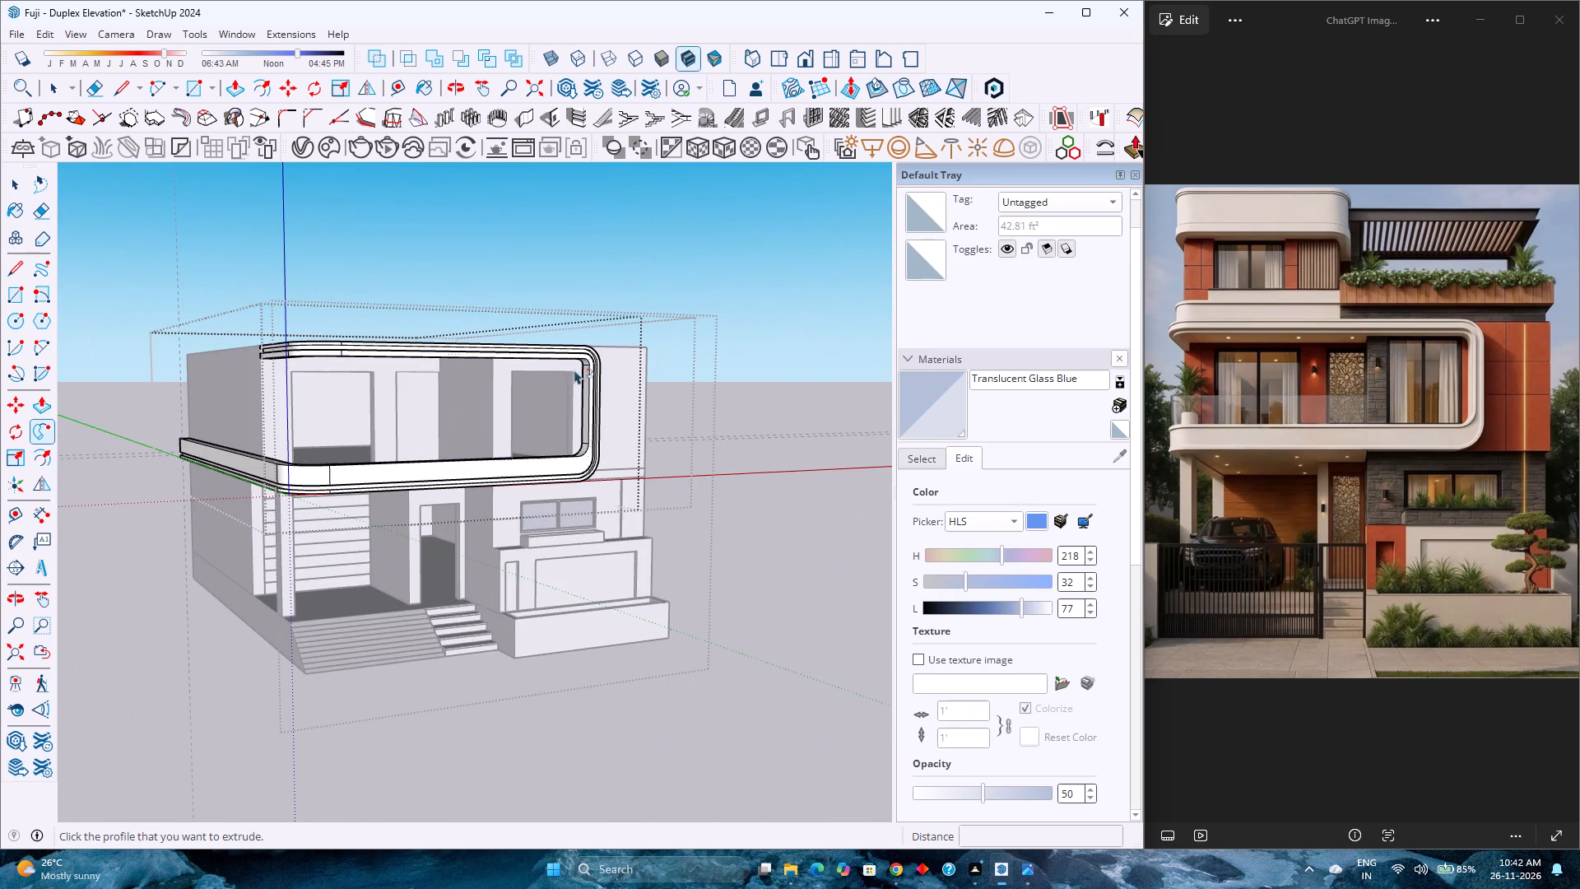
{"action": "scroll", "coordinate": [316, 491], "scroll_direction": "up", "scroll_amount": 13}
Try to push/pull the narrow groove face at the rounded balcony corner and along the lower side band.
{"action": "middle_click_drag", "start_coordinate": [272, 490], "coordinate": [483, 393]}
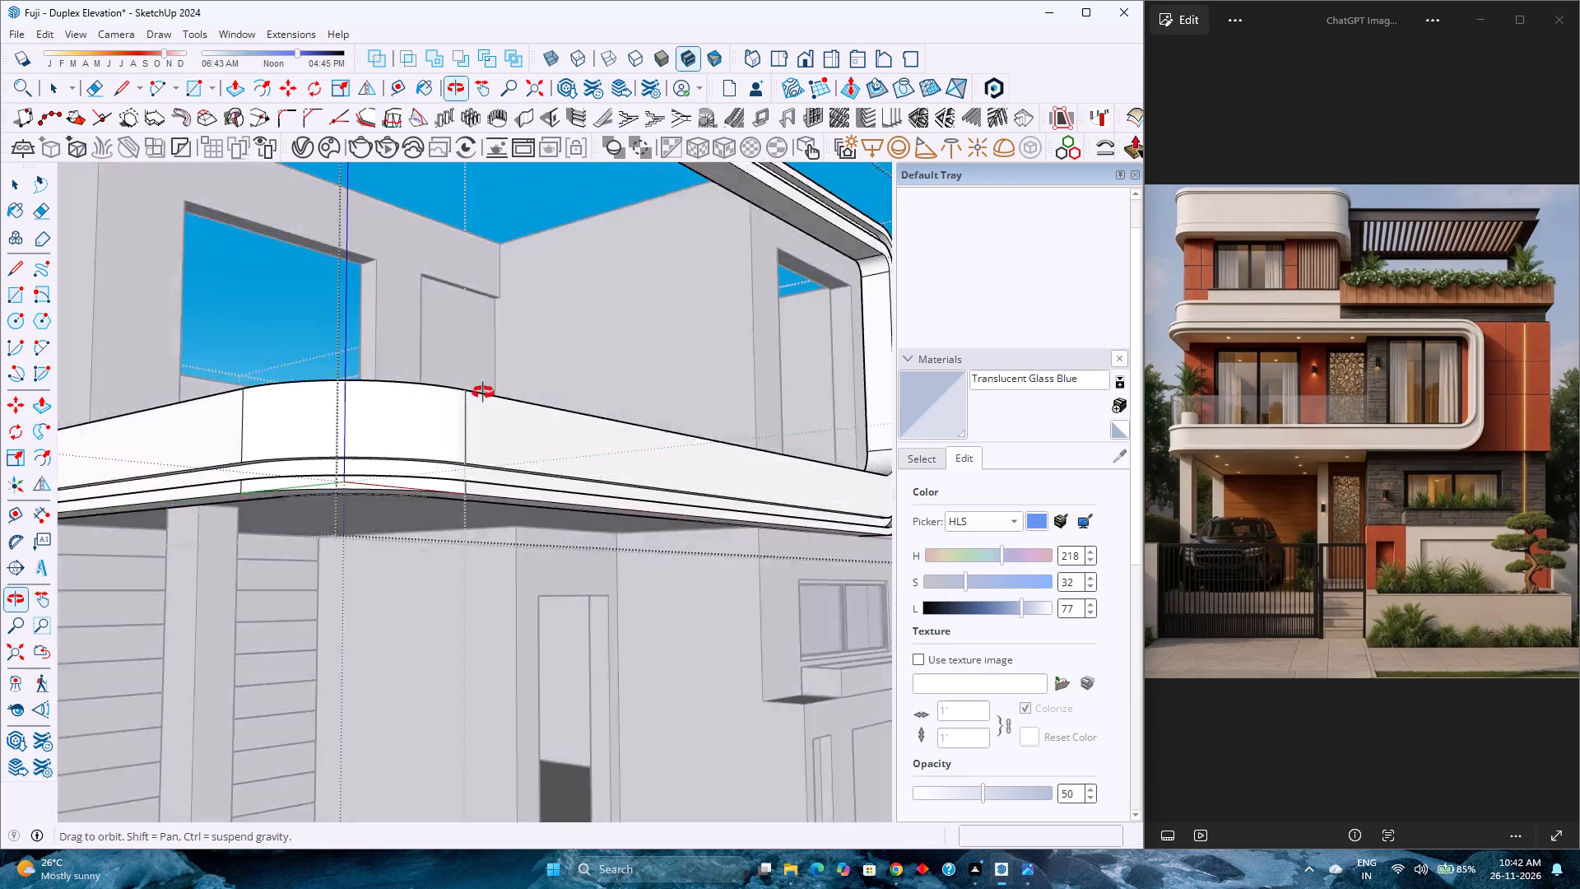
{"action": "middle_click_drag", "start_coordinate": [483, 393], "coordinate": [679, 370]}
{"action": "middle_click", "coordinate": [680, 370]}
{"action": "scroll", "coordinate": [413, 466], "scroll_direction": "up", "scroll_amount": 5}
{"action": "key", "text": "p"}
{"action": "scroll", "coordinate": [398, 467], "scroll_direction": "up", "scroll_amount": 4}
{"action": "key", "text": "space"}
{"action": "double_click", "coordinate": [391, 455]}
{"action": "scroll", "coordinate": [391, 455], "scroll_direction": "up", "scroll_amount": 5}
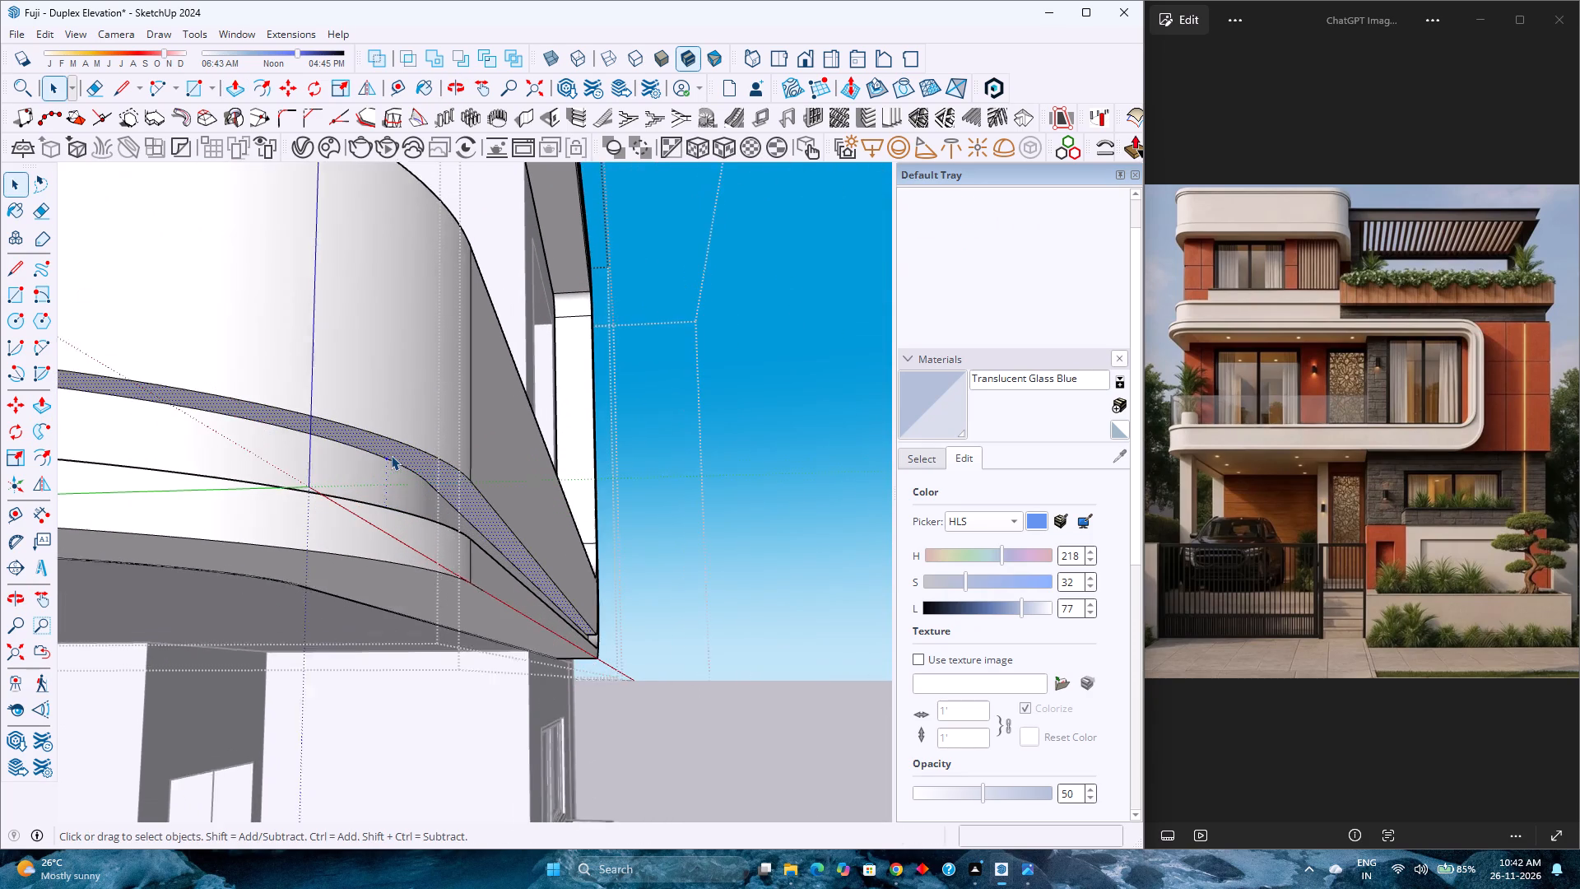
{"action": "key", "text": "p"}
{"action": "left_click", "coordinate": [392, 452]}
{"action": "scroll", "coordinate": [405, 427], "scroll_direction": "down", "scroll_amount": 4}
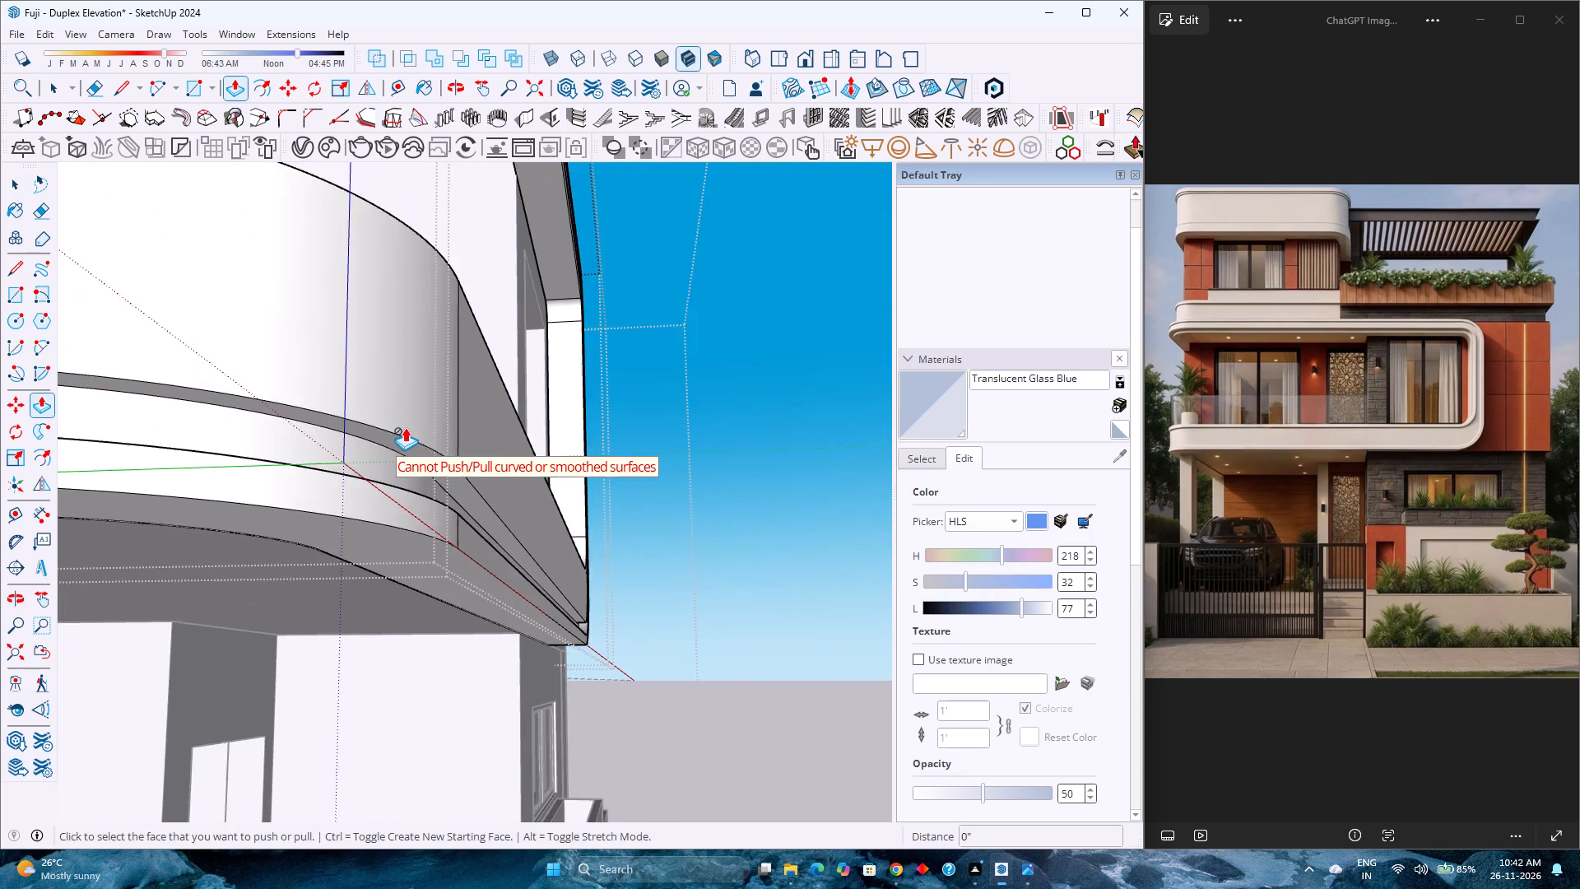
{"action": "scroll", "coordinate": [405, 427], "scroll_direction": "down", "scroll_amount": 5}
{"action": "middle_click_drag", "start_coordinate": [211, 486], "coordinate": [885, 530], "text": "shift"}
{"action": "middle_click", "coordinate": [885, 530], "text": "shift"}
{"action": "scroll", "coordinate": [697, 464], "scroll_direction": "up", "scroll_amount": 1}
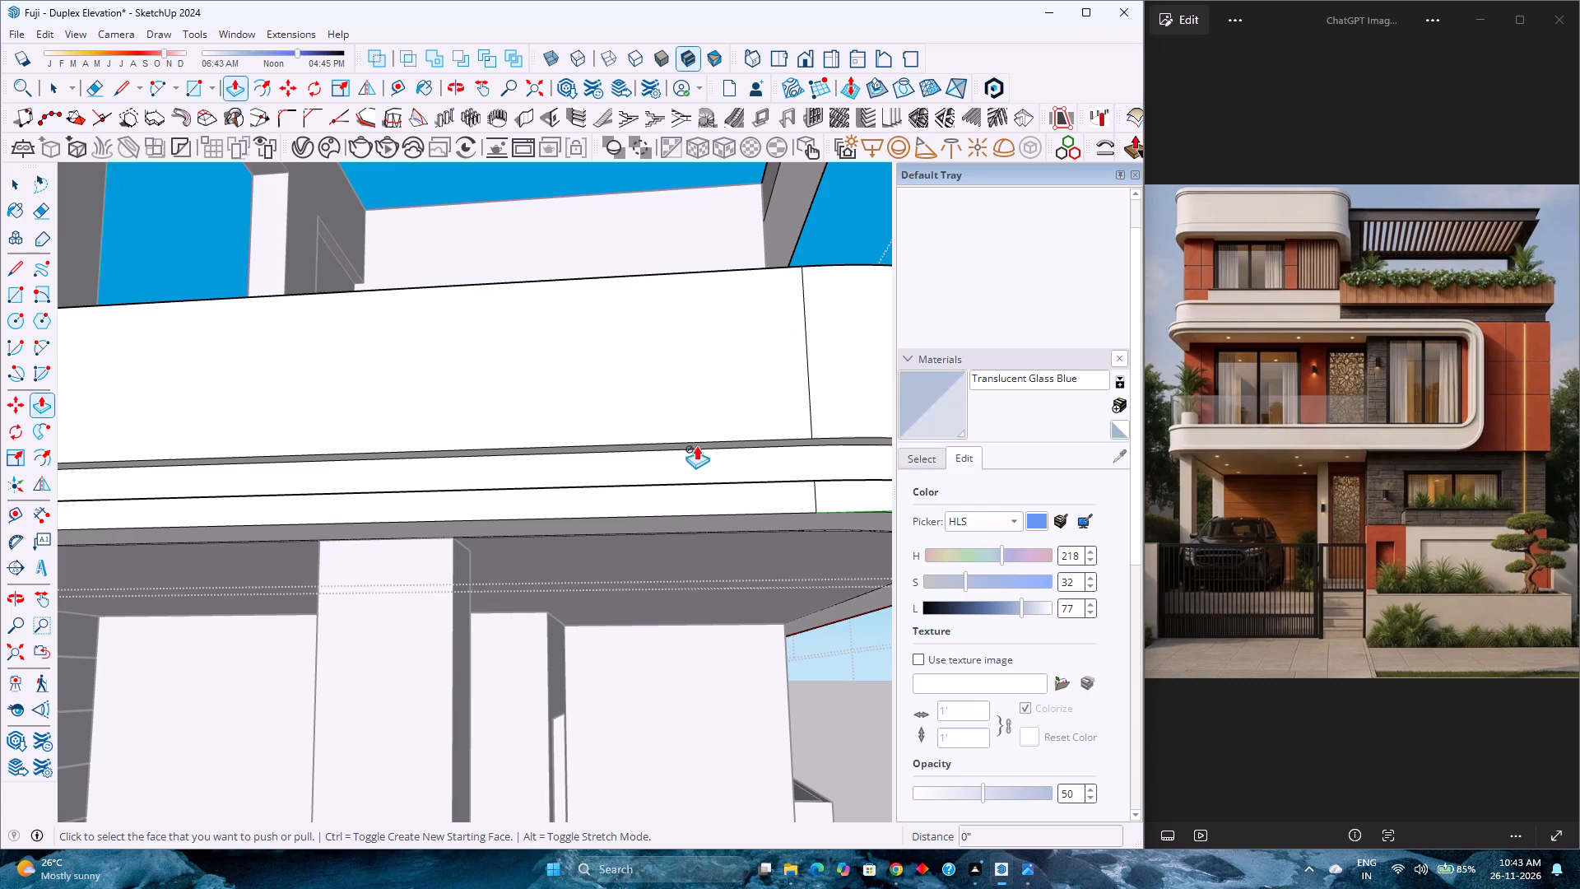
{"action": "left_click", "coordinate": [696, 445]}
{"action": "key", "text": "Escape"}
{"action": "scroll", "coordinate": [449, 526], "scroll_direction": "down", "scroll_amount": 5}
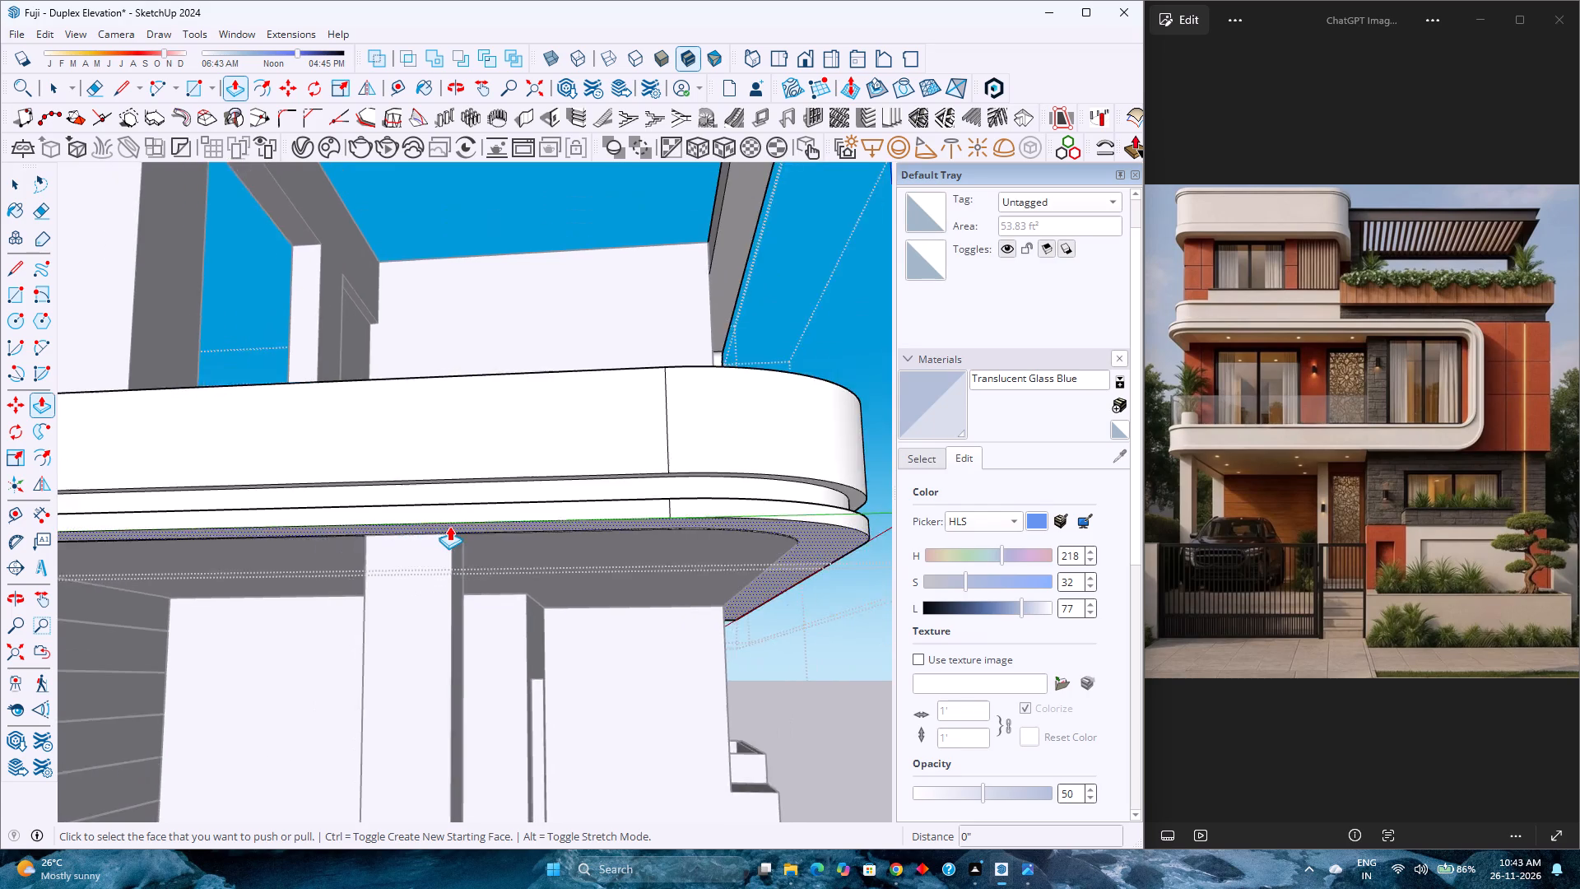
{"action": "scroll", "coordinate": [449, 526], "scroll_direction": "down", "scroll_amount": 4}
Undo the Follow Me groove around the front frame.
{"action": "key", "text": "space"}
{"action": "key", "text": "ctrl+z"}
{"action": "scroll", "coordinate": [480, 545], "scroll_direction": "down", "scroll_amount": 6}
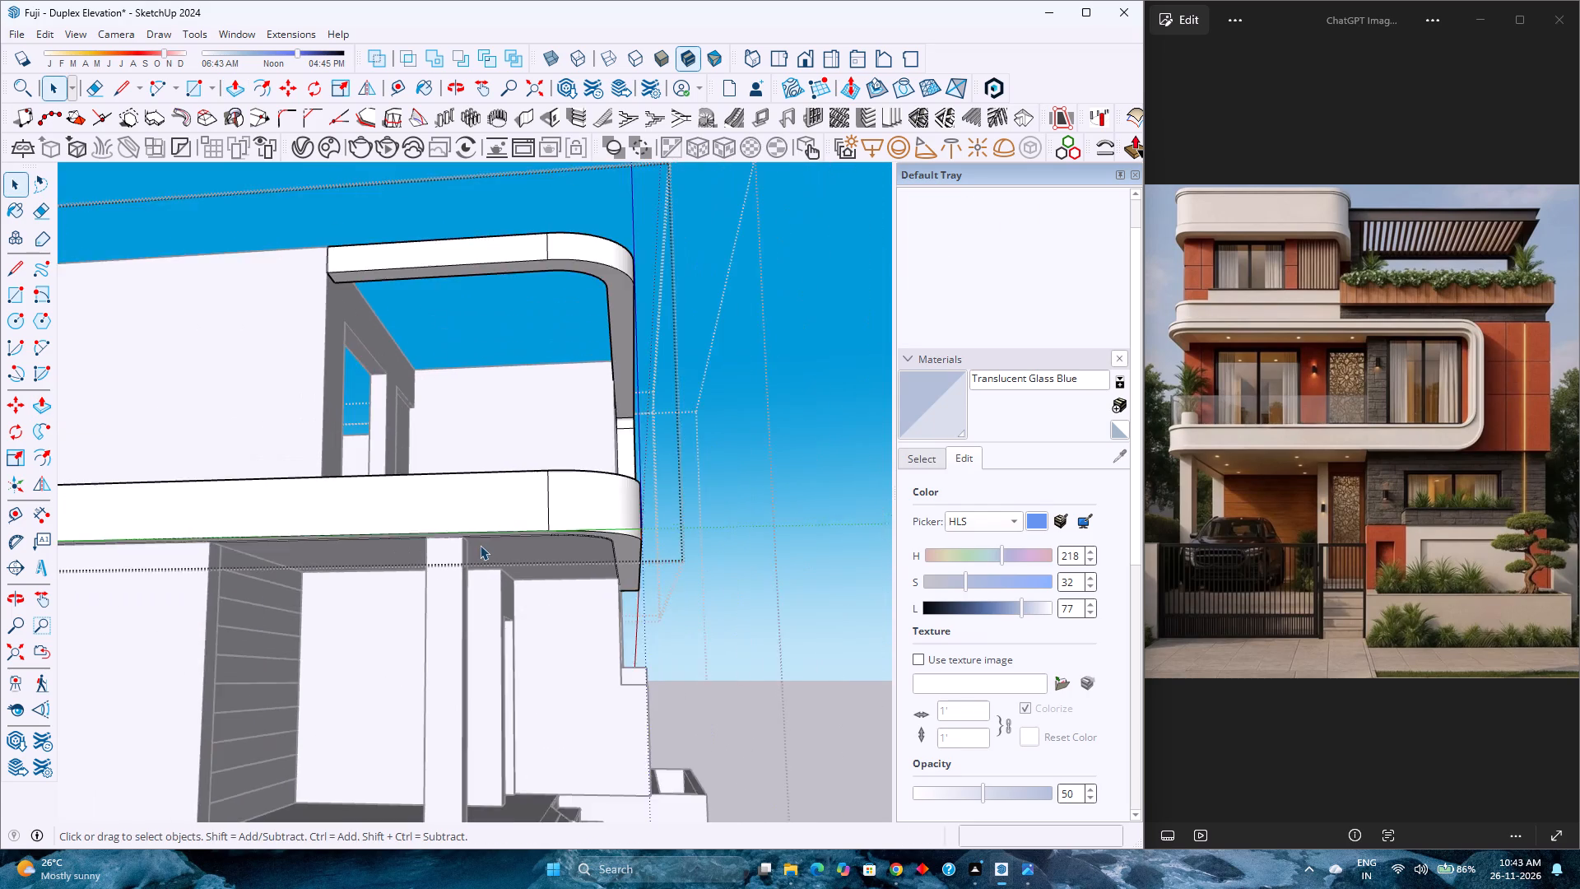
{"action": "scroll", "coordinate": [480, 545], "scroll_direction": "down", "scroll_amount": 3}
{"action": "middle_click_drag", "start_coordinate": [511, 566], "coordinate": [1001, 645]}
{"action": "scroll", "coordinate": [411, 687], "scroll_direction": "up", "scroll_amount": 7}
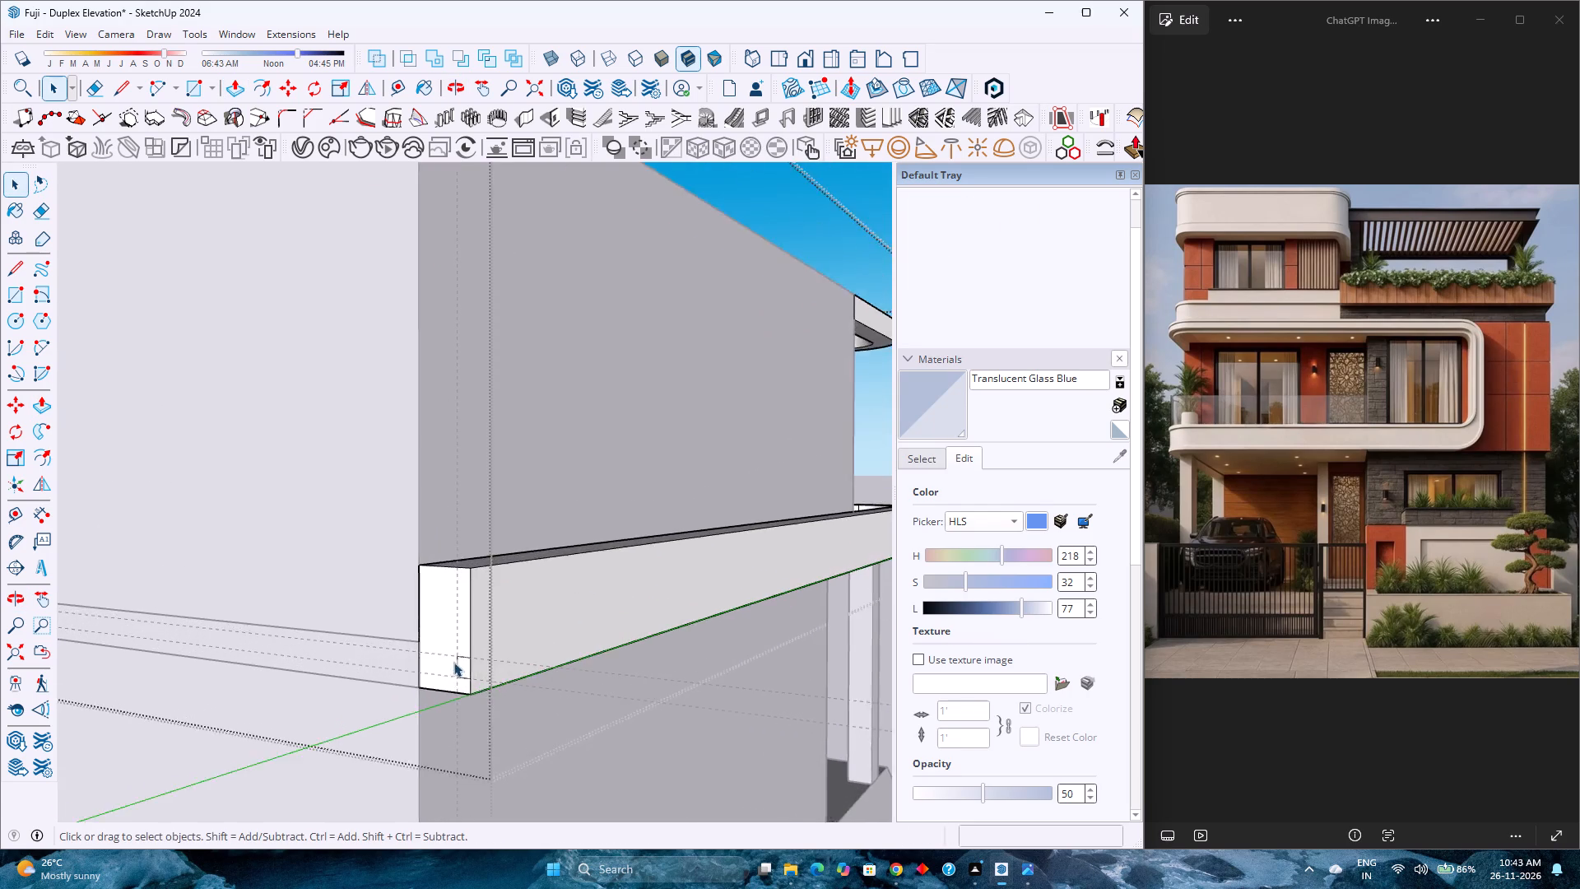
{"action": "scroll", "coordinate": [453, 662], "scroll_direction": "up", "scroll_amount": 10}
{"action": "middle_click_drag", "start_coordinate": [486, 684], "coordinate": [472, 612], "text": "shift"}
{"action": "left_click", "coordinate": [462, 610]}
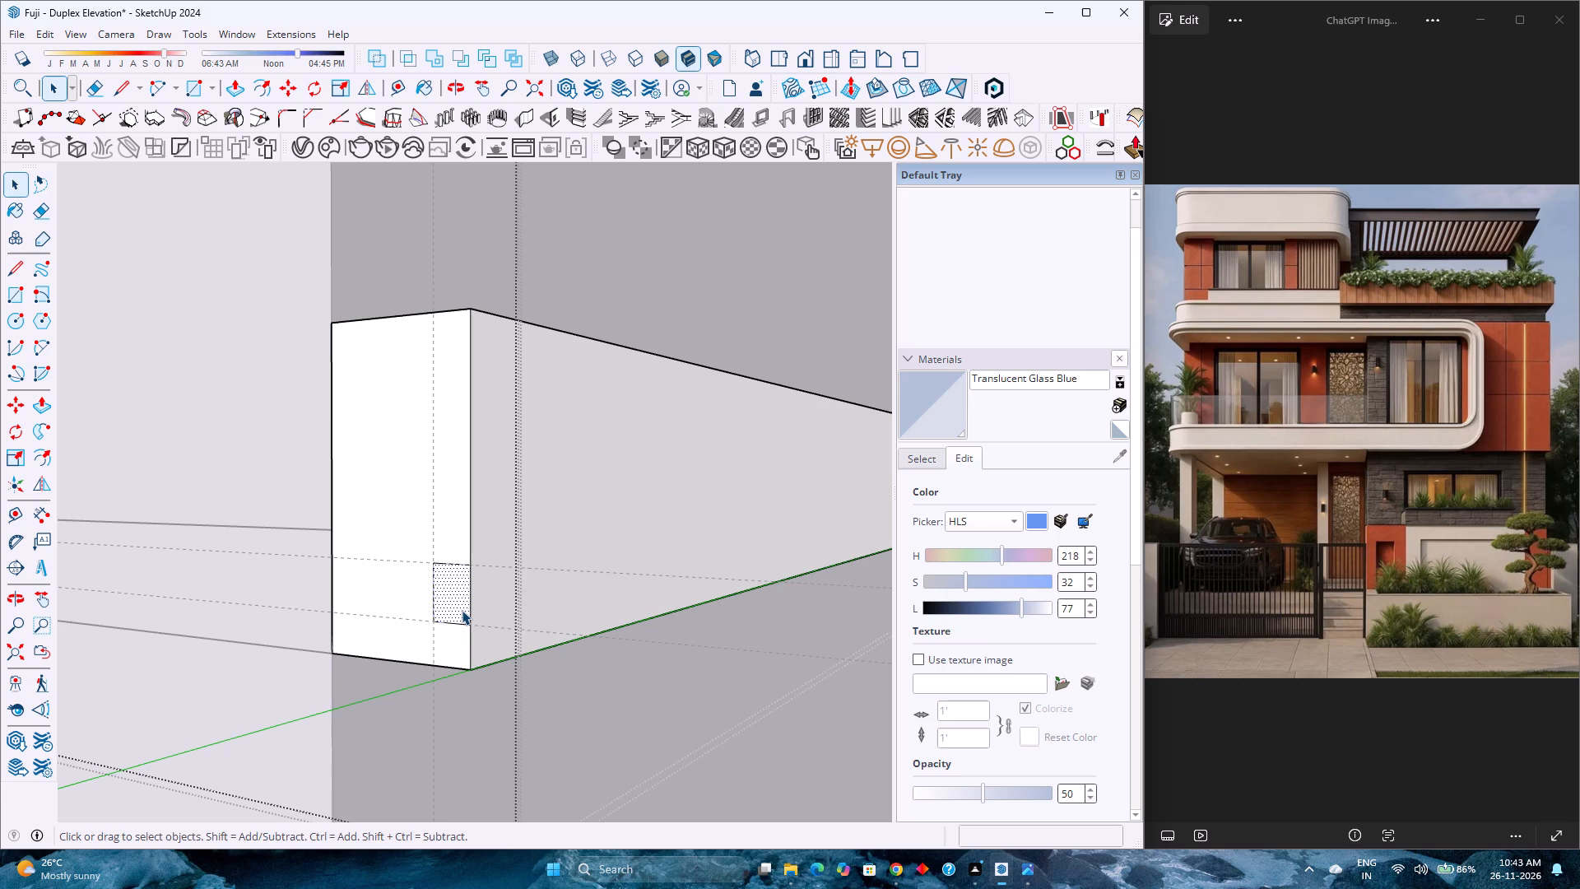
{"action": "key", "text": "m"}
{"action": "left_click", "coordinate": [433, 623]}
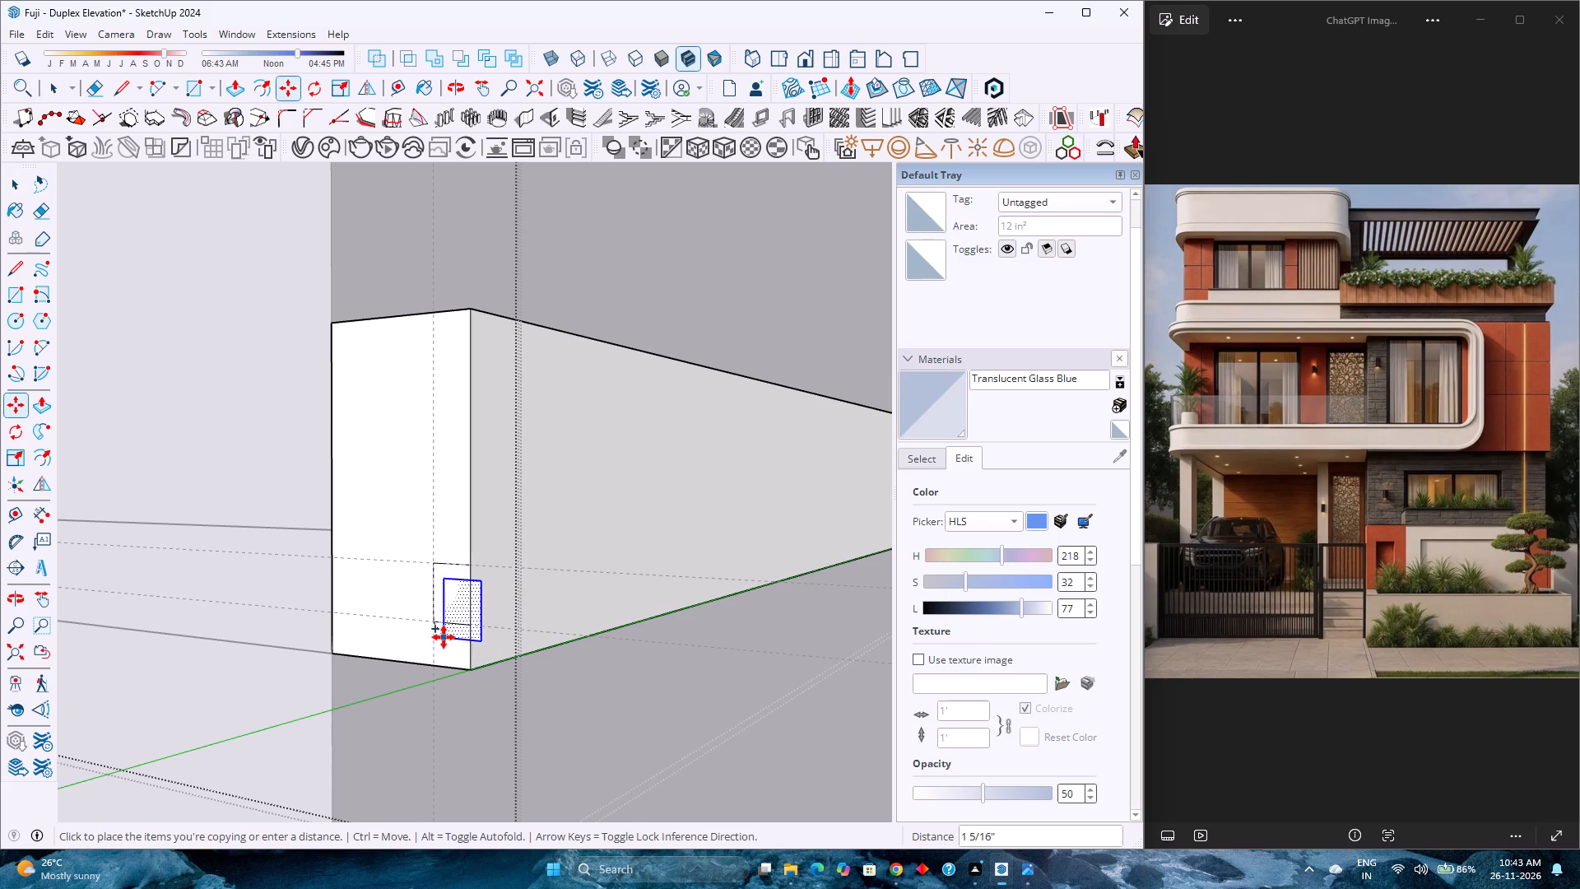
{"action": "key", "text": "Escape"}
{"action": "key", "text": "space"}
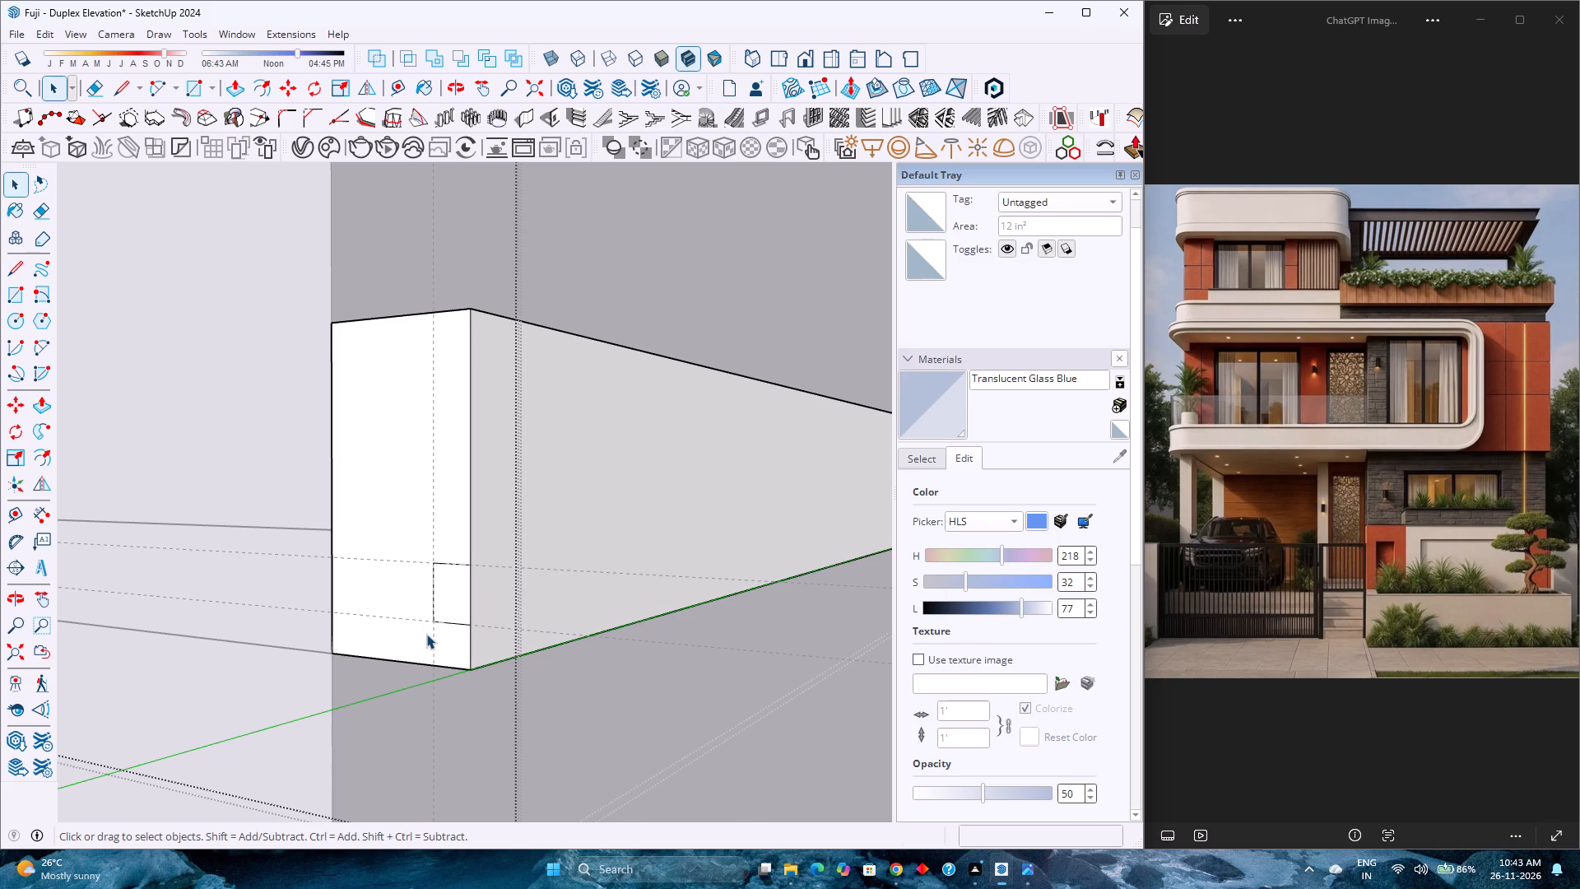
Undo the small rectangle drawn on the frame's end face.
{"action": "key", "text": "ctrl+z"}
Draw a rectangular profile projecting 3" outward from the end face's bottom outer corner, reaching up to the lower guide.
{"action": "scroll", "coordinate": [416, 633], "scroll_direction": "up", "scroll_amount": 4}
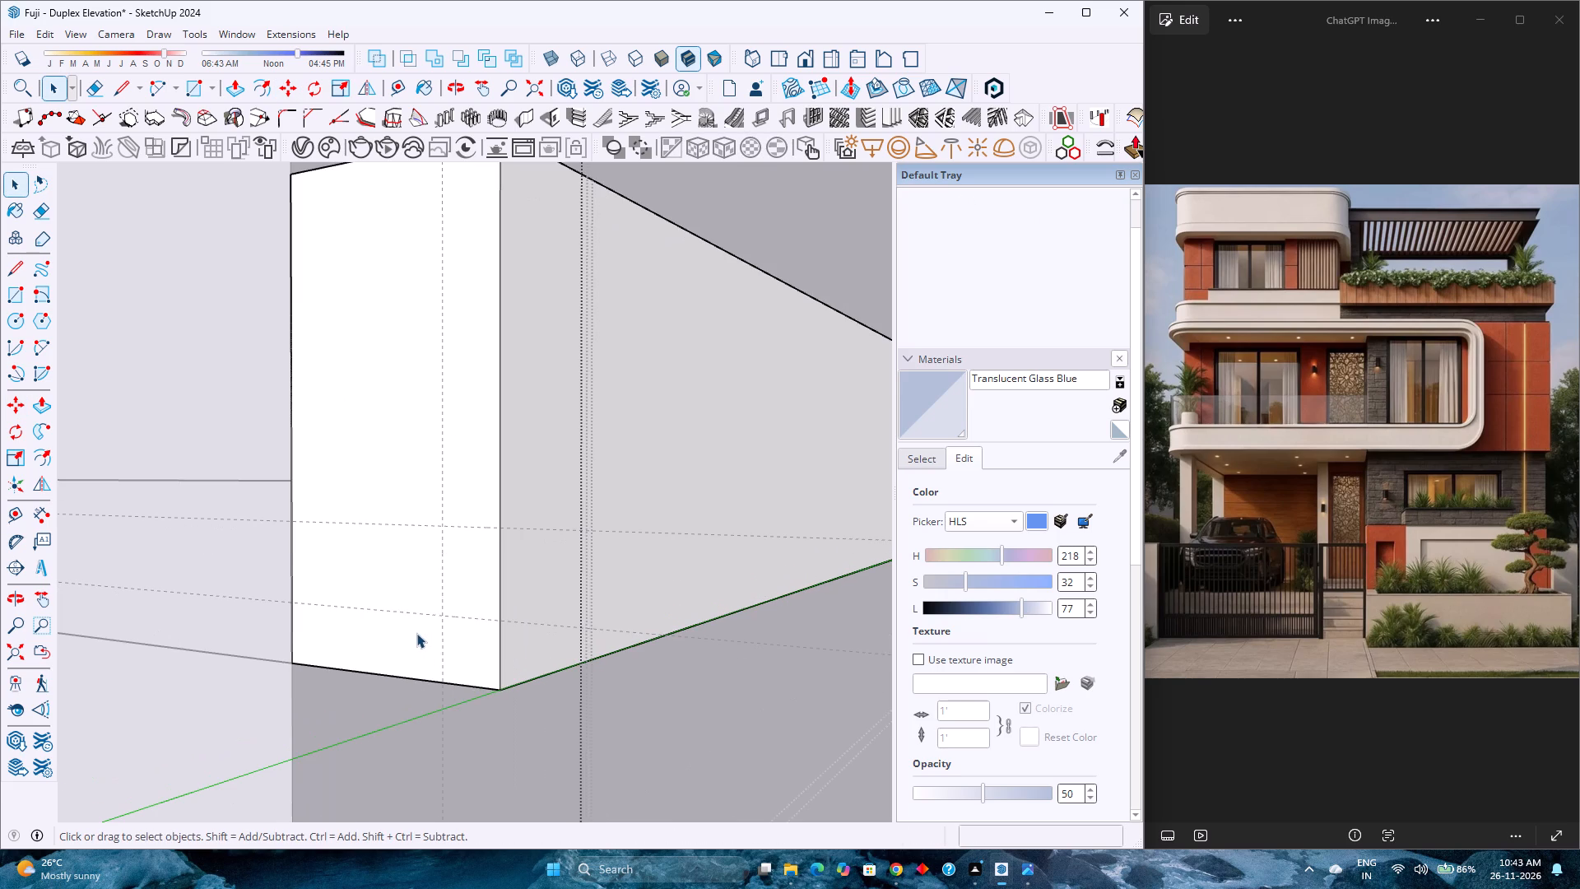
{"action": "key", "text": "l"}
{"action": "left_click", "coordinate": [504, 683]}
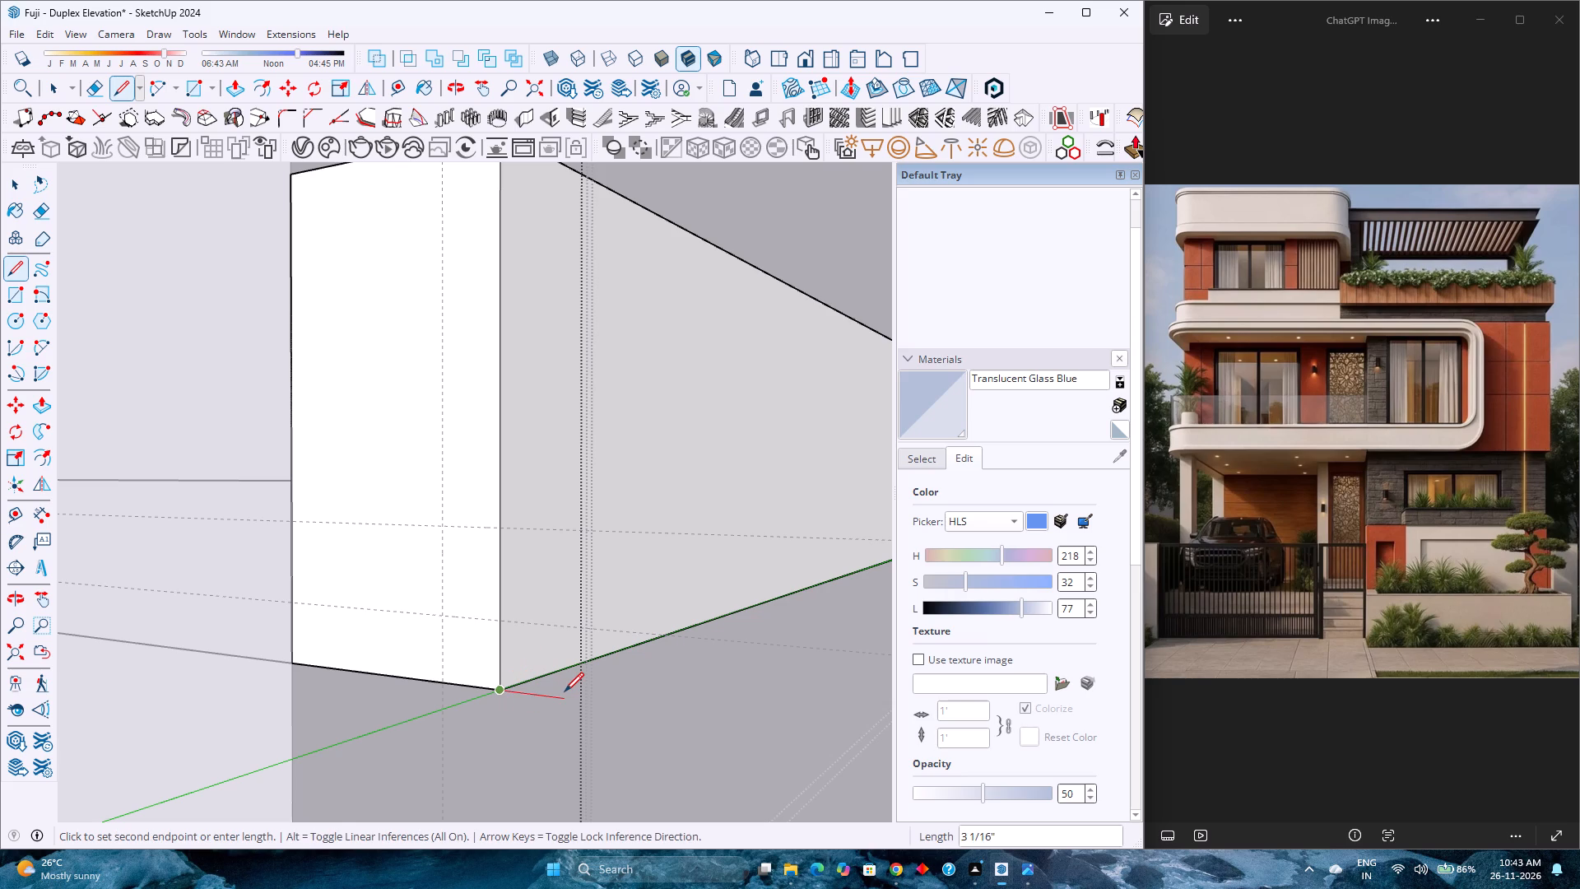
{"action": "key", "text": "3"}
{"action": "key", "text": "Return"}
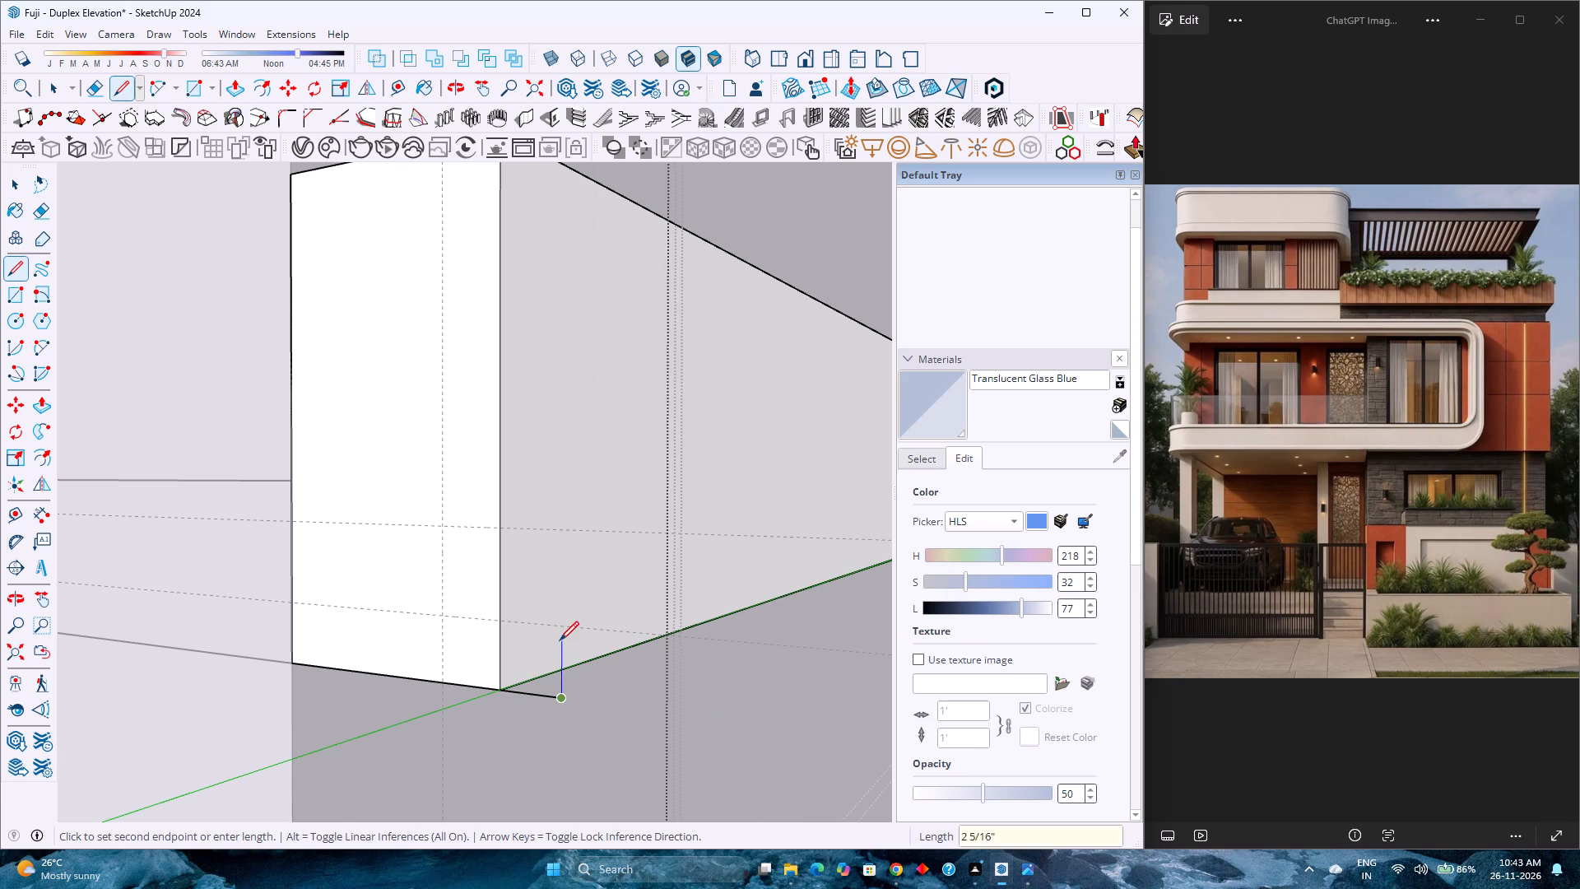
{"action": "left_click", "coordinate": [559, 630]}
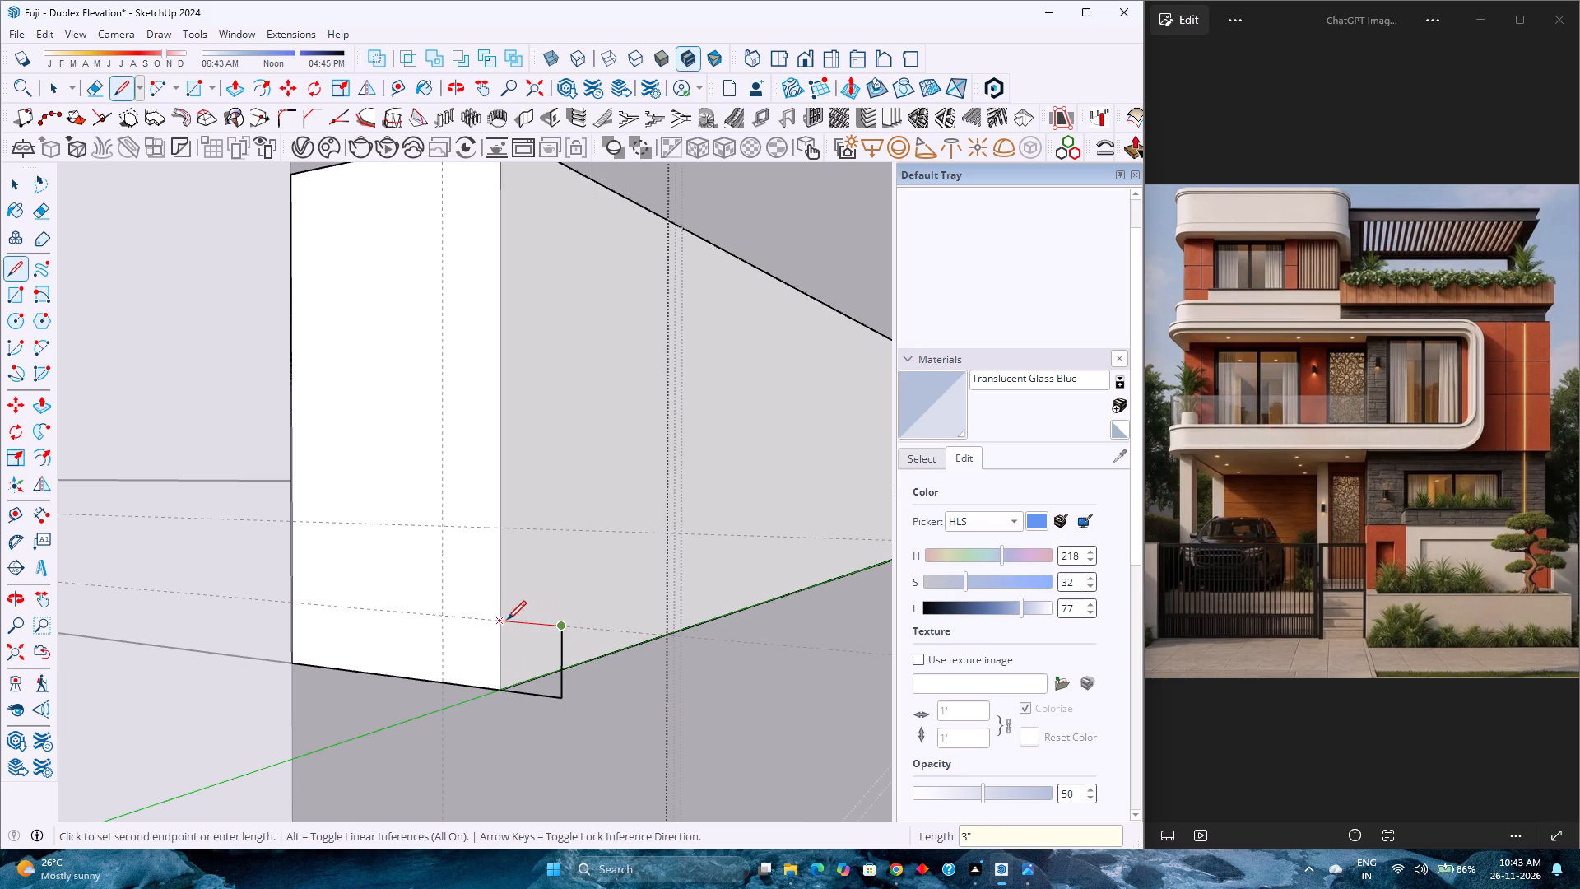
{"action": "left_click", "coordinate": [506, 620]}
{"action": "key", "text": "space"}
Select the lower band's outer bottom edges along the side wall, around the rounded balcony corner and along the front.
{"action": "left_click", "coordinate": [577, 665]}
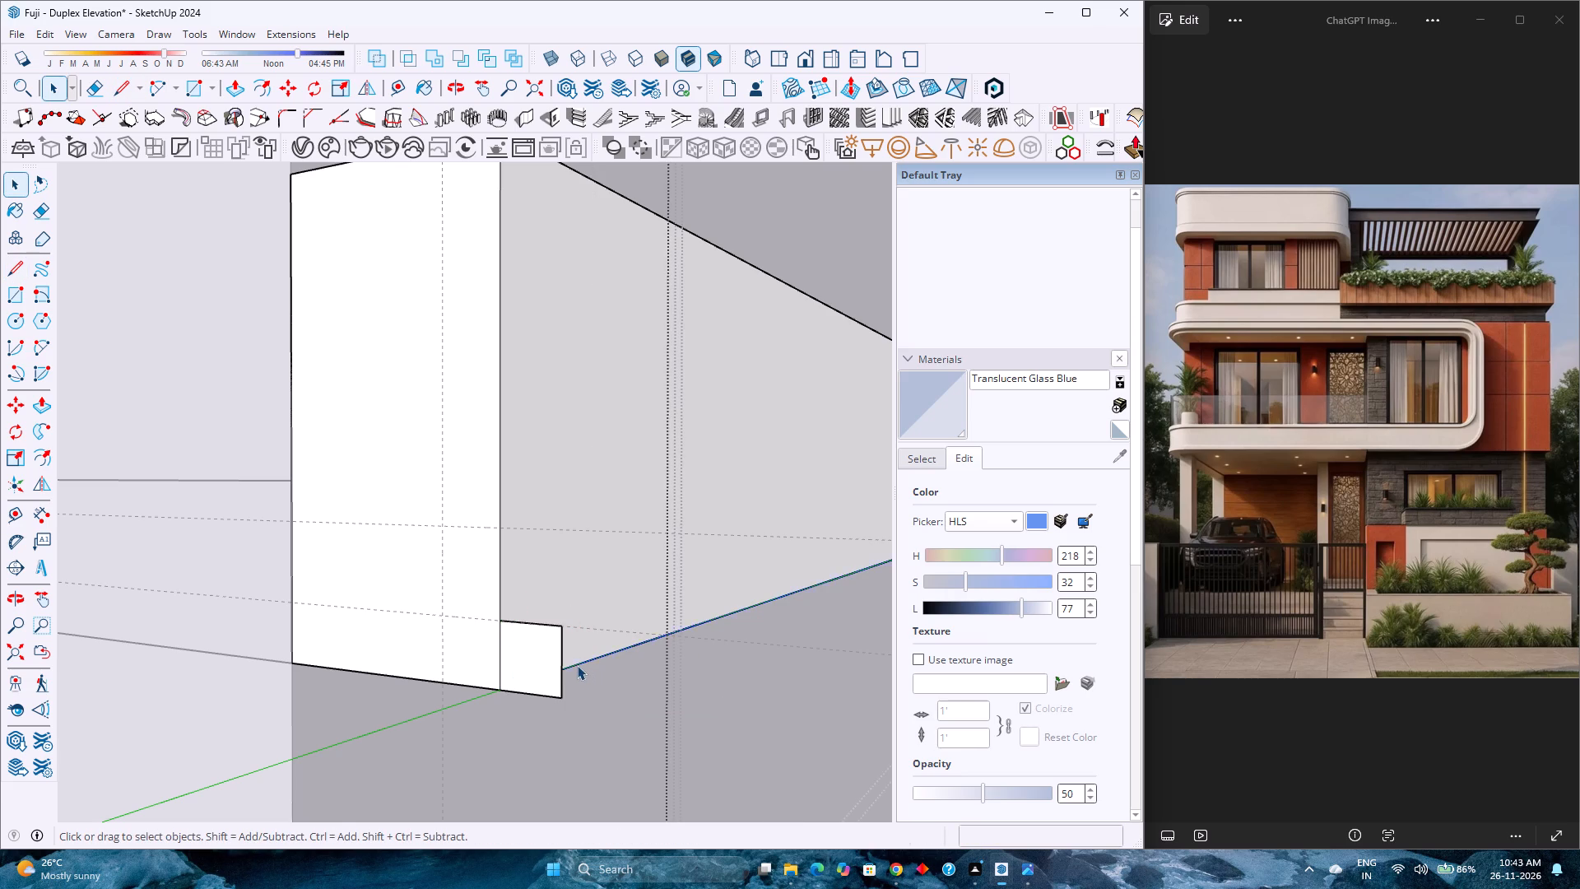
{"action": "scroll", "coordinate": [576, 665], "scroll_direction": "down", "scroll_amount": 4}
{"action": "middle_click_drag", "start_coordinate": [601, 665], "coordinate": [364, 683]}
{"action": "scroll", "coordinate": [360, 683], "scroll_direction": "down", "scroll_amount": 13}
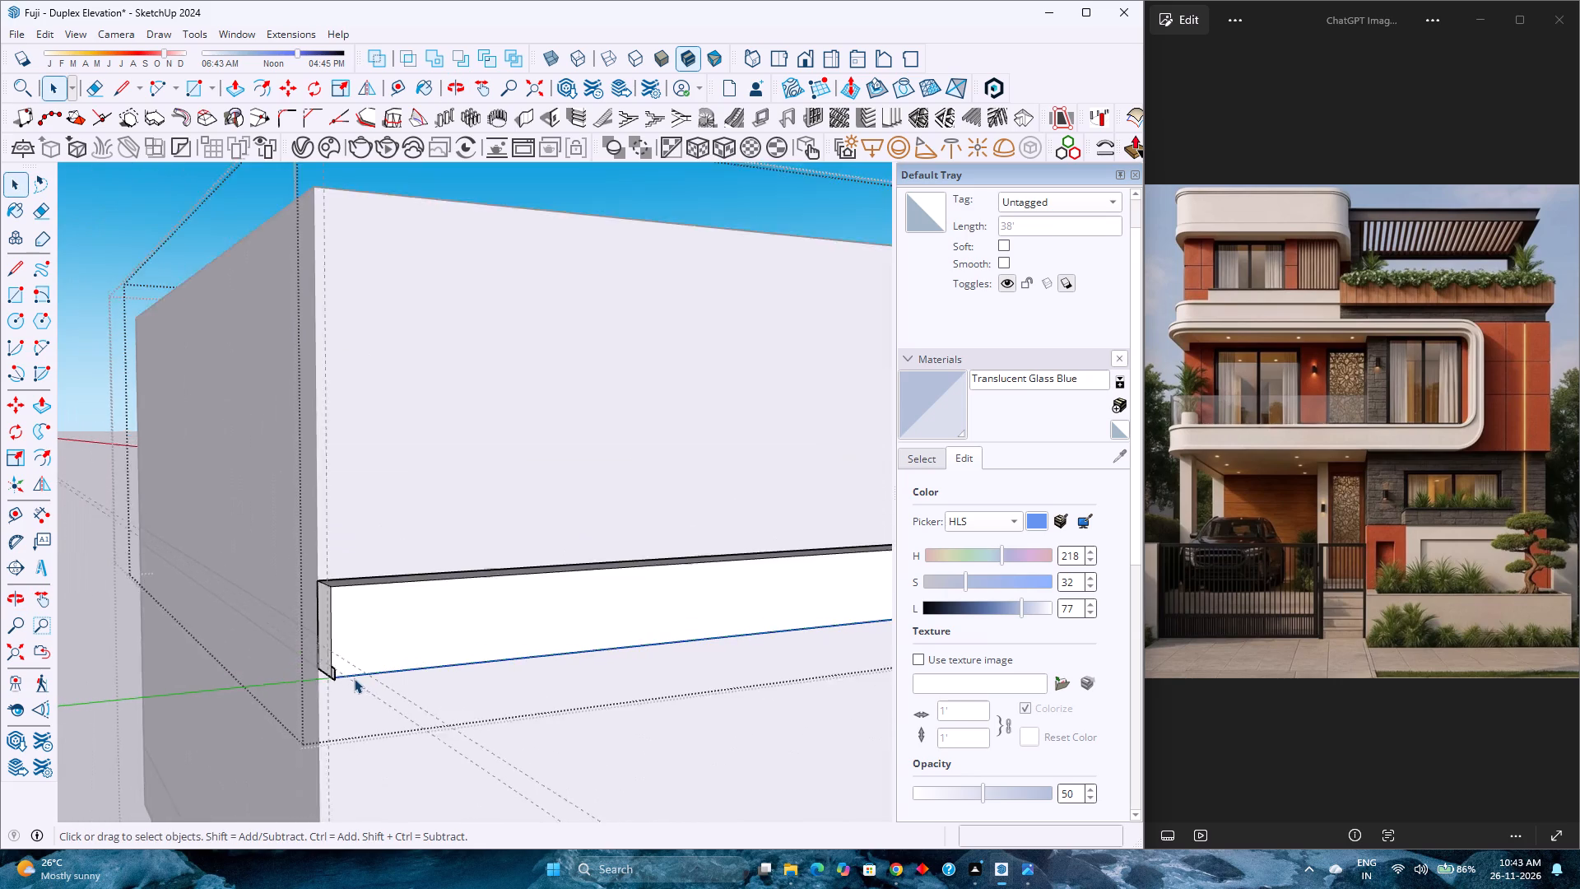
{"action": "scroll", "coordinate": [354, 678], "scroll_direction": "down", "scroll_amount": 12}
{"action": "middle_click_drag", "start_coordinate": [585, 664], "coordinate": [179, 694]}
{"action": "scroll", "coordinate": [490, 701], "scroll_direction": "up", "scroll_amount": 5}
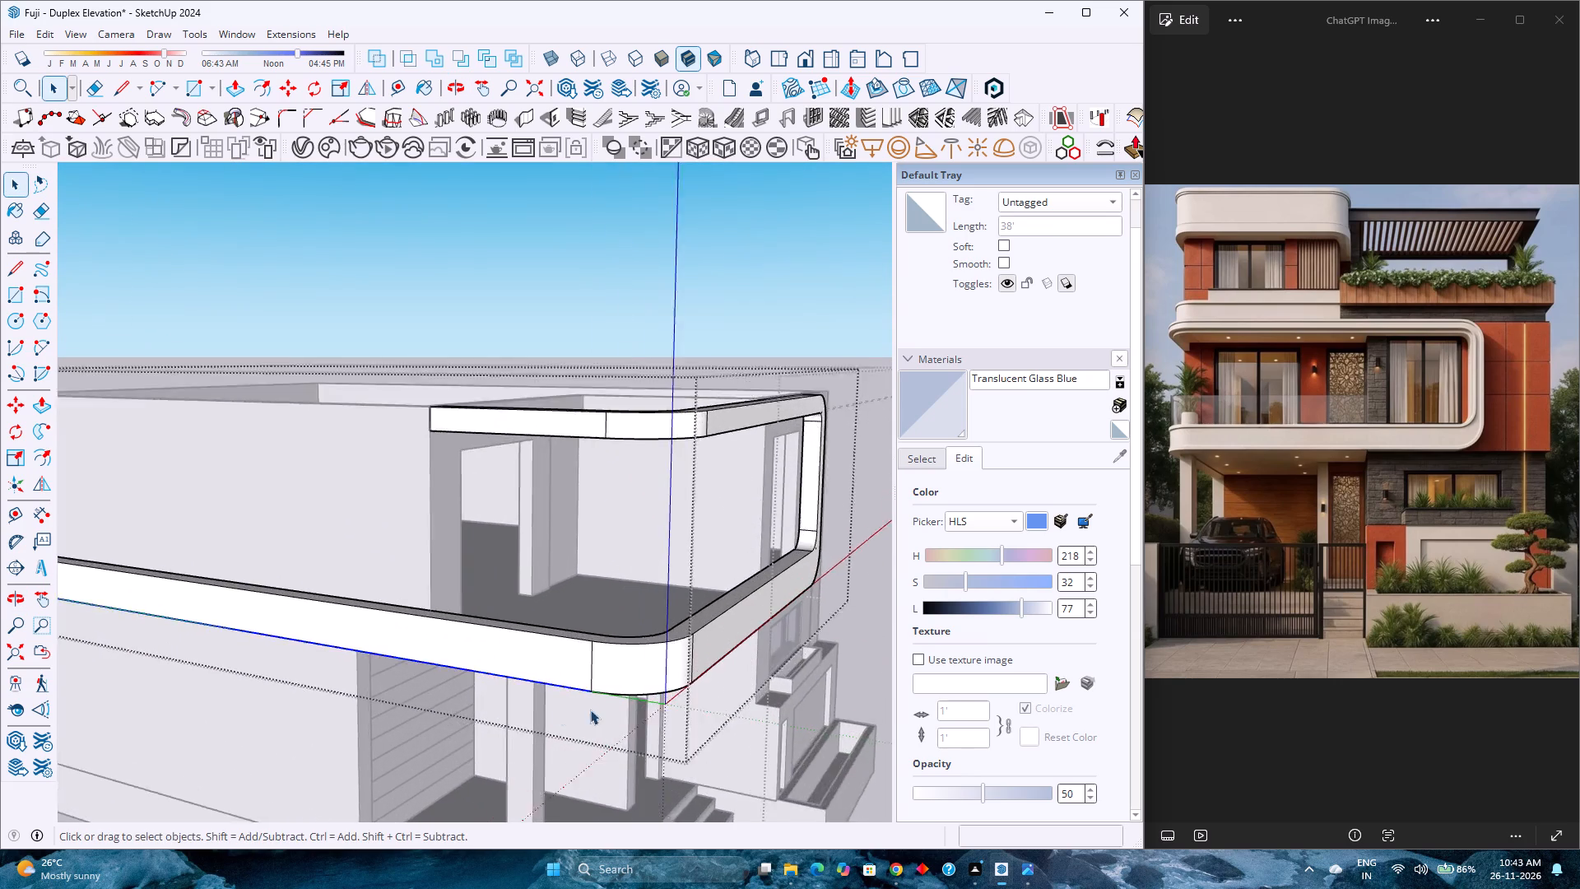
{"action": "scroll", "coordinate": [590, 710], "scroll_direction": "up", "scroll_amount": 3}
{"action": "left_click", "coordinate": [704, 683], "text": "ctrl"}
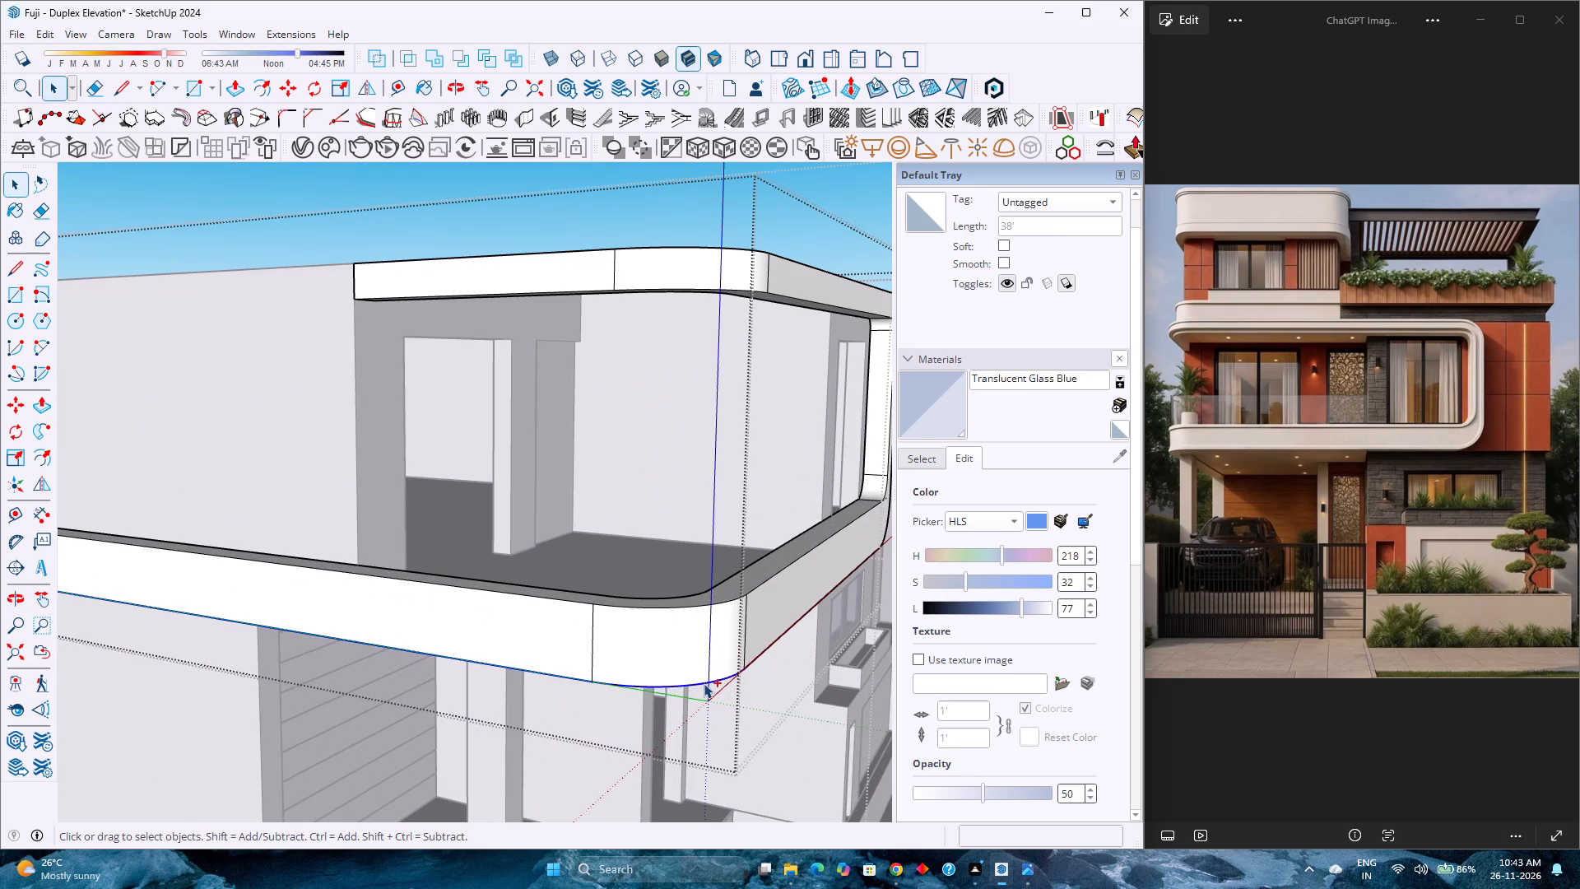
{"action": "middle_click_drag", "start_coordinate": [714, 683], "coordinate": [588, 674], "text": "ctrl"}
{"action": "scroll", "coordinate": [588, 675], "scroll_direction": "down", "scroll_amount": 4}
{"action": "left_click", "coordinate": [760, 719], "text": "ctrl"}
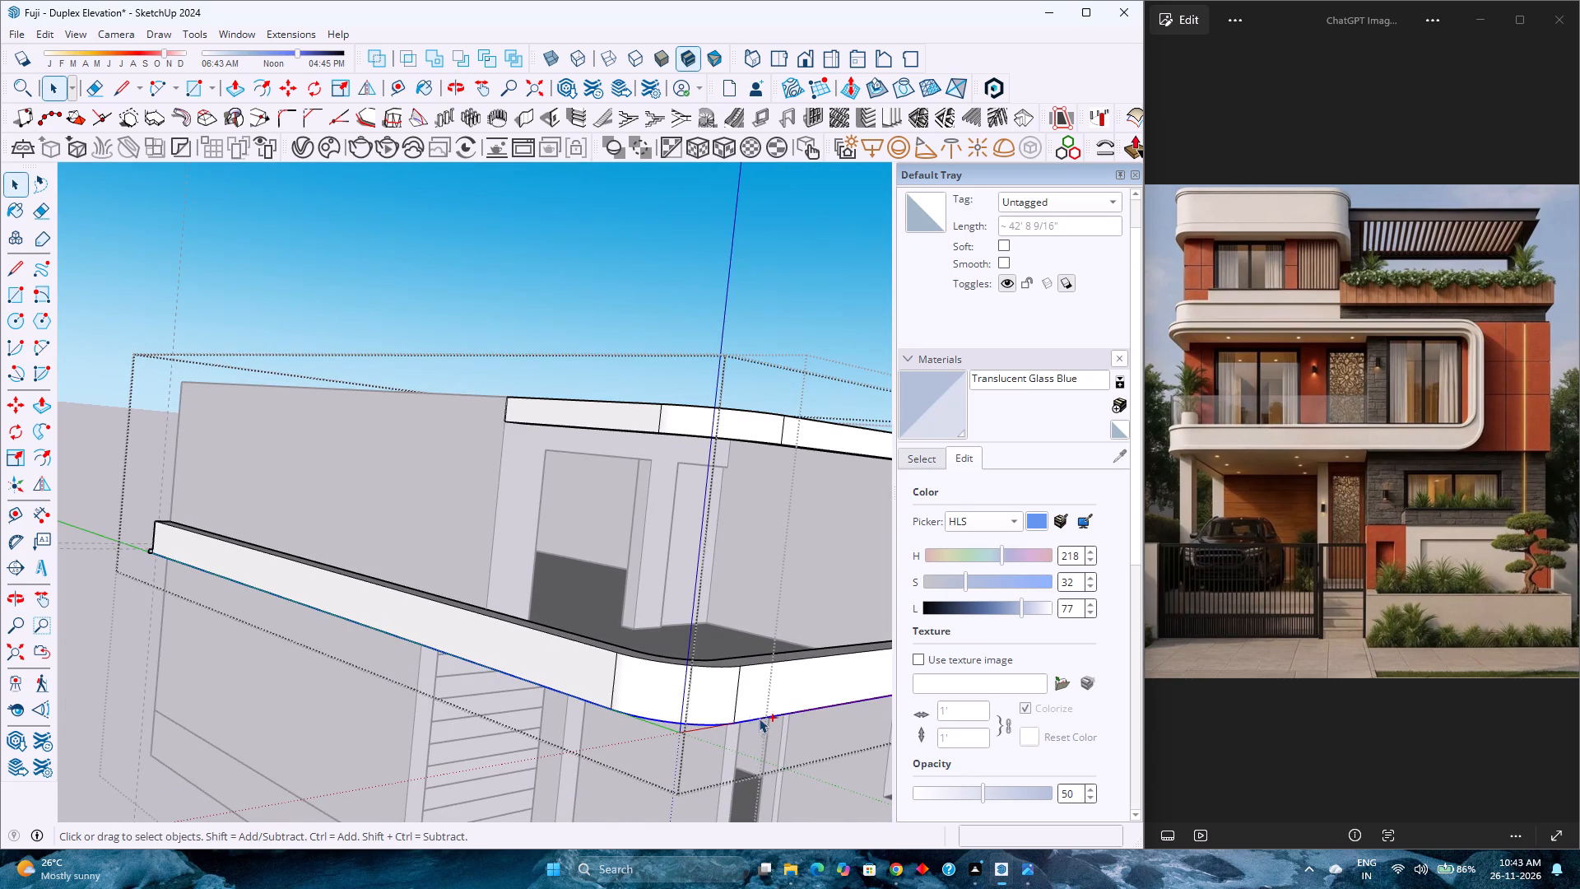
Add the frame's rounded lower corner edge and its vertical outer front edge to the selected sweep path.
{"action": "scroll", "coordinate": [522, 682], "scroll_direction": "down", "scroll_amount": 7}
{"action": "middle_click_drag", "start_coordinate": [681, 677], "coordinate": [129, 672]}
{"action": "middle_click", "coordinate": [129, 672]}
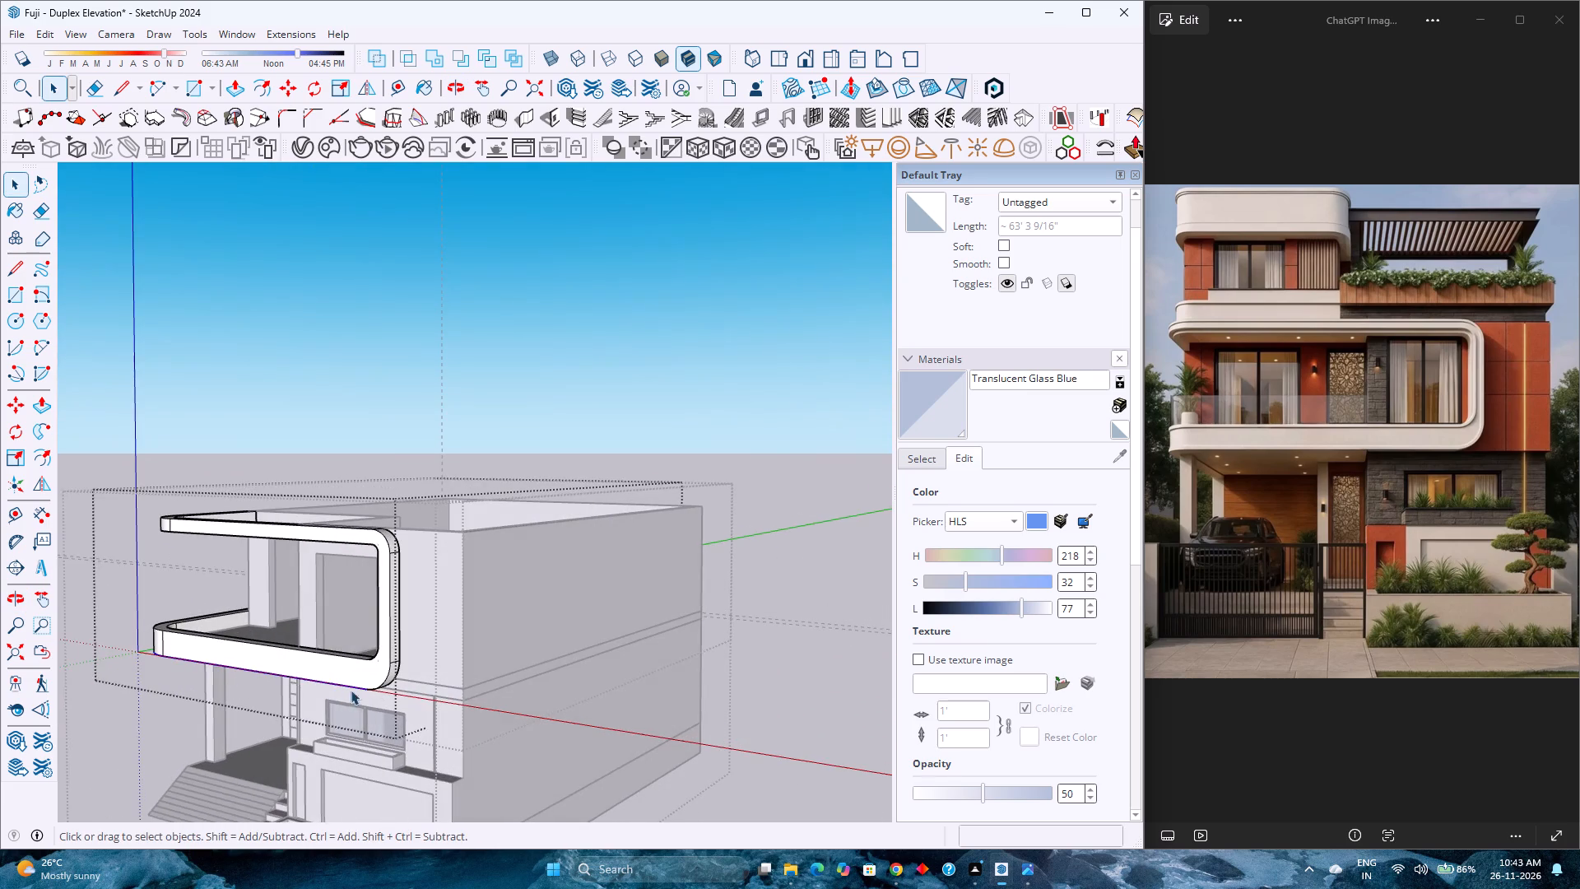
{"action": "scroll", "coordinate": [373, 691], "scroll_direction": "up", "scroll_amount": 10}
{"action": "scroll", "coordinate": [376, 684], "scroll_direction": "down", "scroll_amount": 1}
{"action": "scroll", "coordinate": [376, 684], "scroll_direction": "up", "scroll_amount": 4}
{"action": "left_click", "coordinate": [402, 673], "text": "ctrl"}
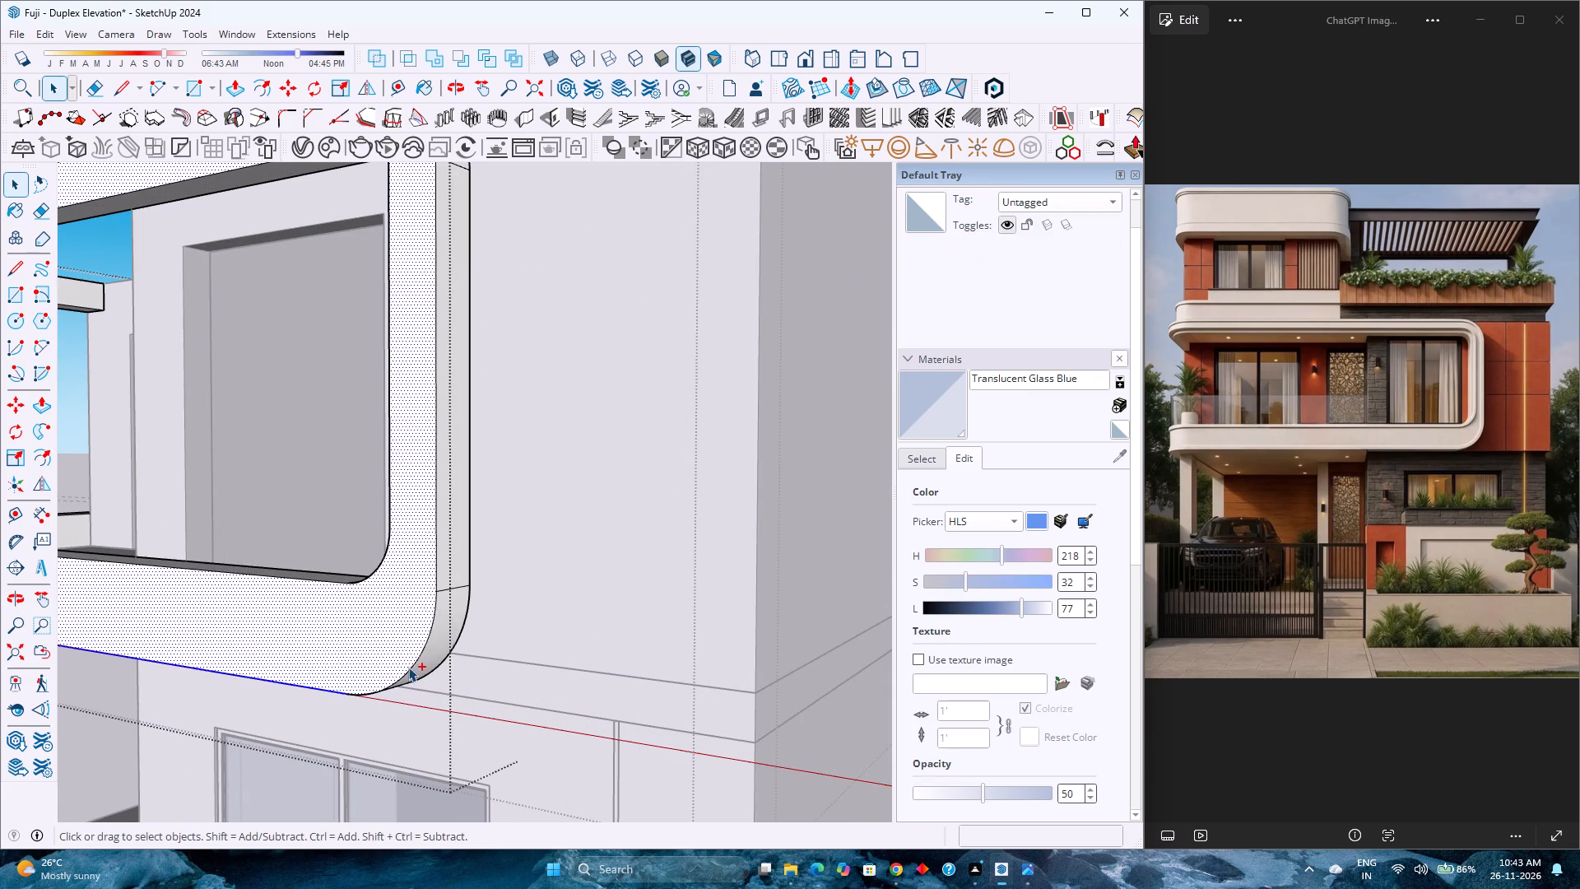
{"action": "left_click", "coordinate": [416, 664], "text": "ctrl"}
{"action": "left_click", "coordinate": [416, 660], "text": "ctrl"}
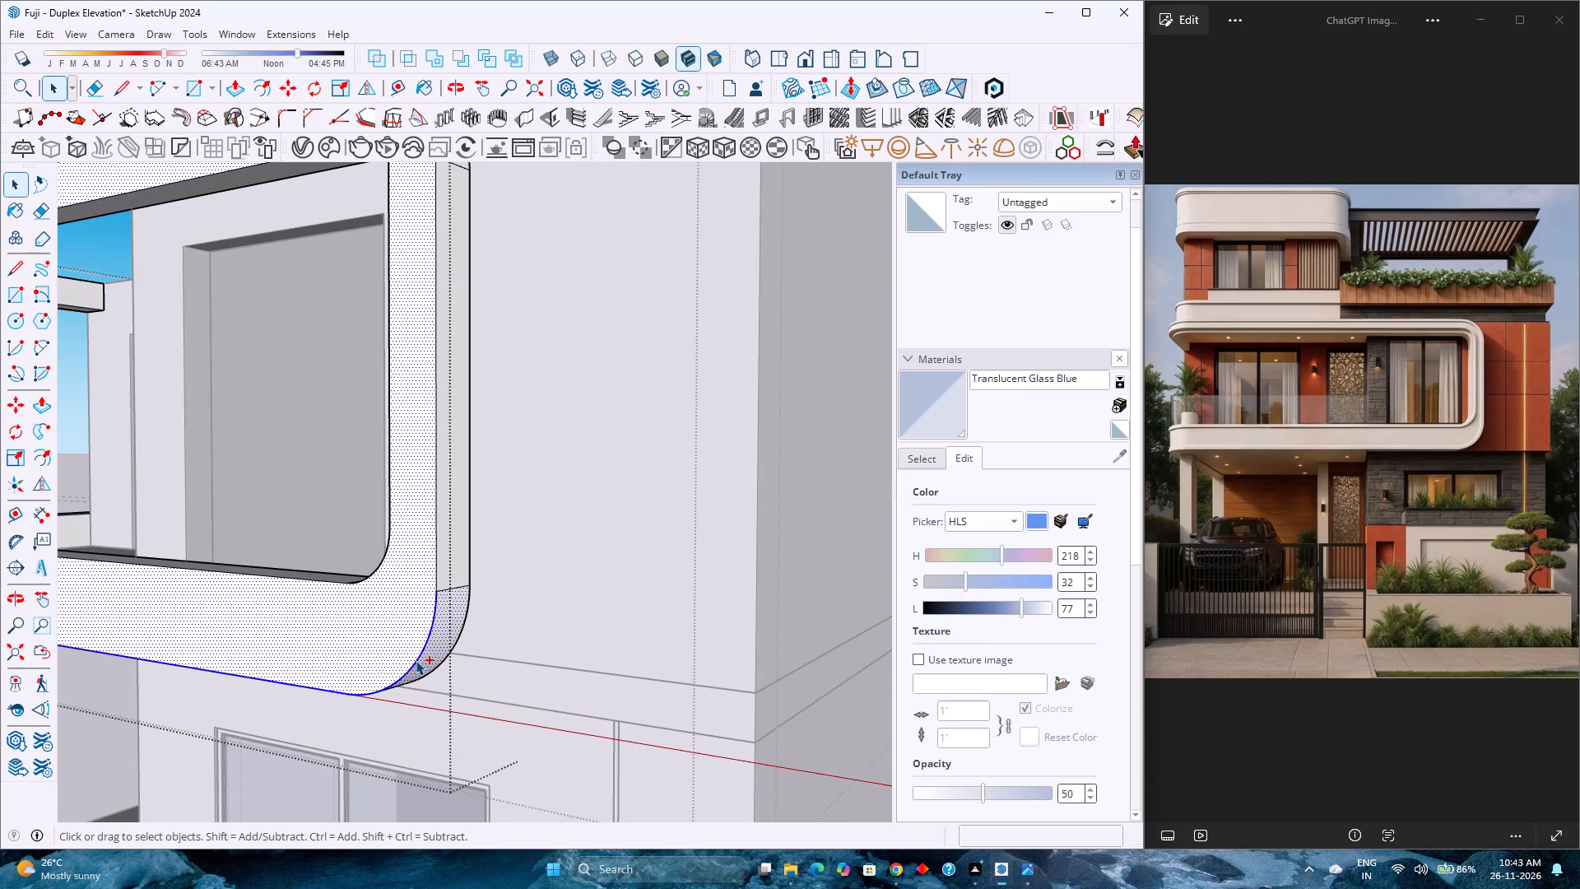
{"action": "left_click", "coordinate": [434, 566], "text": "ctrl"}
Add the frame's rounded upper corner edge and the upper band's outer top edge along the front to the path selection.
{"action": "scroll", "coordinate": [434, 567], "scroll_direction": "down", "scroll_amount": 2}
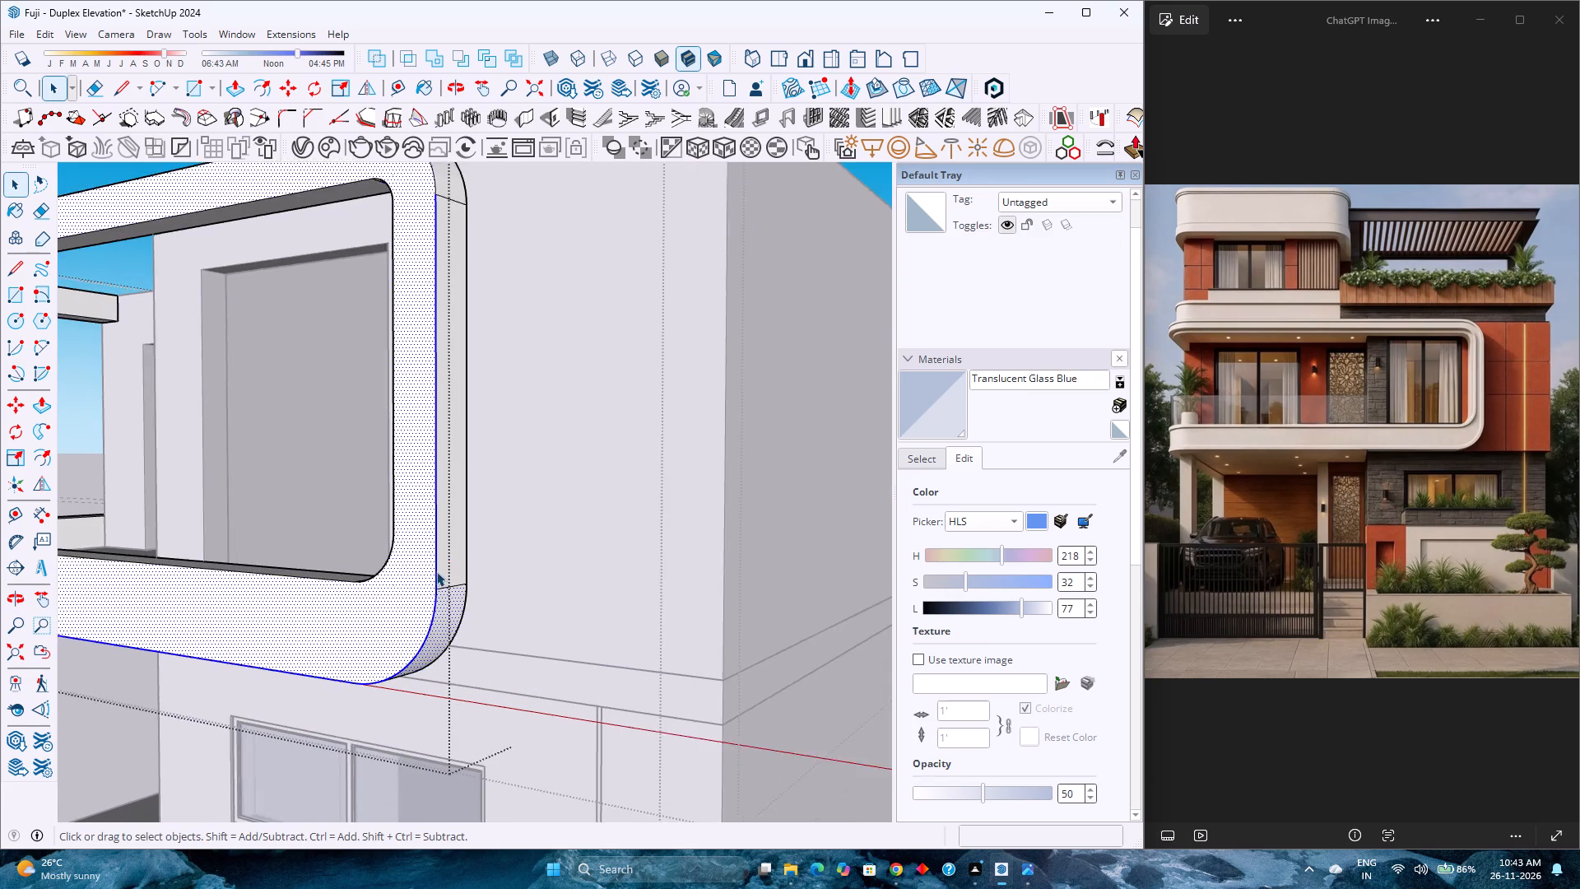
{"action": "scroll", "coordinate": [436, 571], "scroll_direction": "down", "scroll_amount": 8}
{"action": "middle_click_drag", "start_coordinate": [423, 564], "coordinate": [535, 754], "text": "shift"}
{"action": "scroll", "coordinate": [542, 583], "scroll_direction": "up", "scroll_amount": 6}
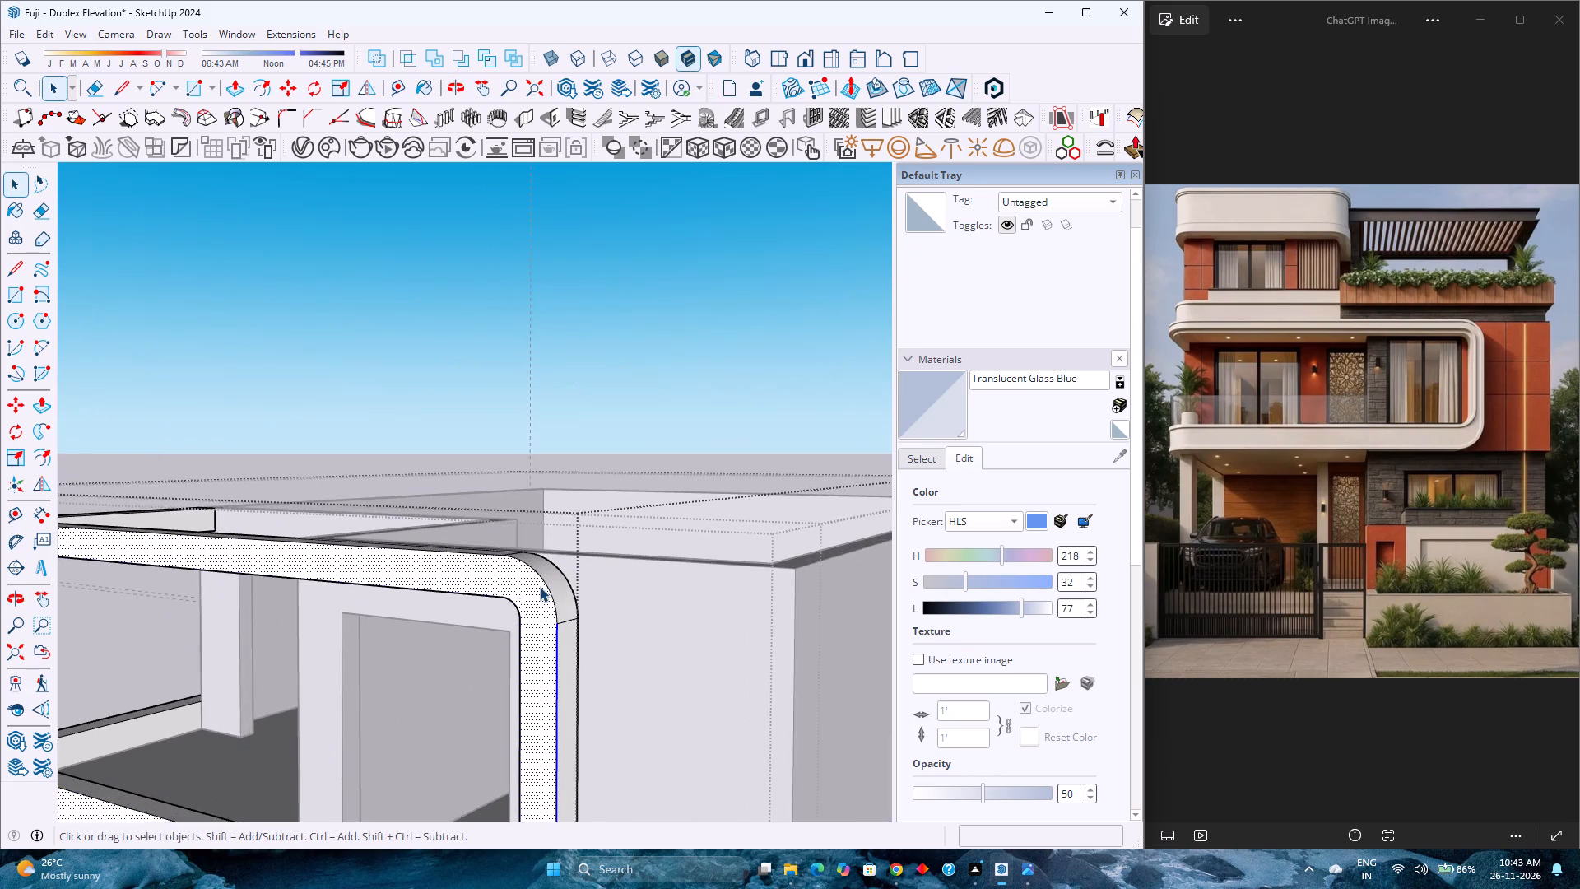
{"action": "scroll", "coordinate": [540, 587], "scroll_direction": "up", "scroll_amount": 3}
{"action": "left_click", "coordinate": [546, 580], "text": "ctrl"}
{"action": "middle_click_drag", "start_coordinate": [534, 584], "coordinate": [602, 733]}
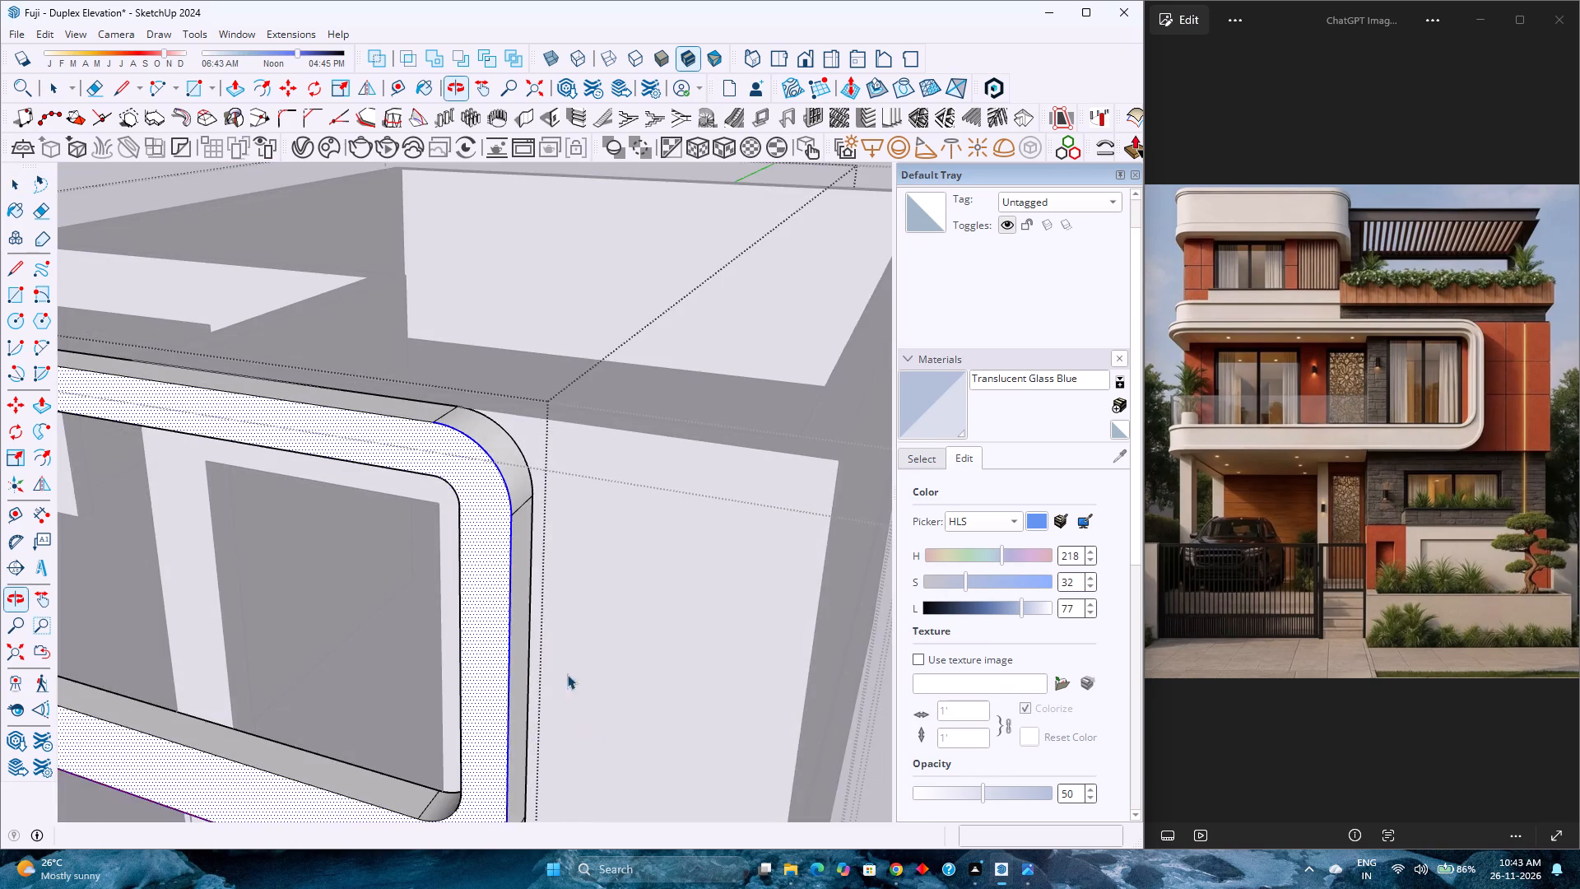
{"action": "scroll", "coordinate": [402, 417], "scroll_direction": "up", "scroll_amount": 4}
{"action": "left_click", "coordinate": [402, 418], "text": "ctrl"}
Add the upper band's outer top edge around the rounded balcony corner and along its side return to the path selection.
{"action": "scroll", "coordinate": [425, 460], "scroll_direction": "down", "scroll_amount": 2}
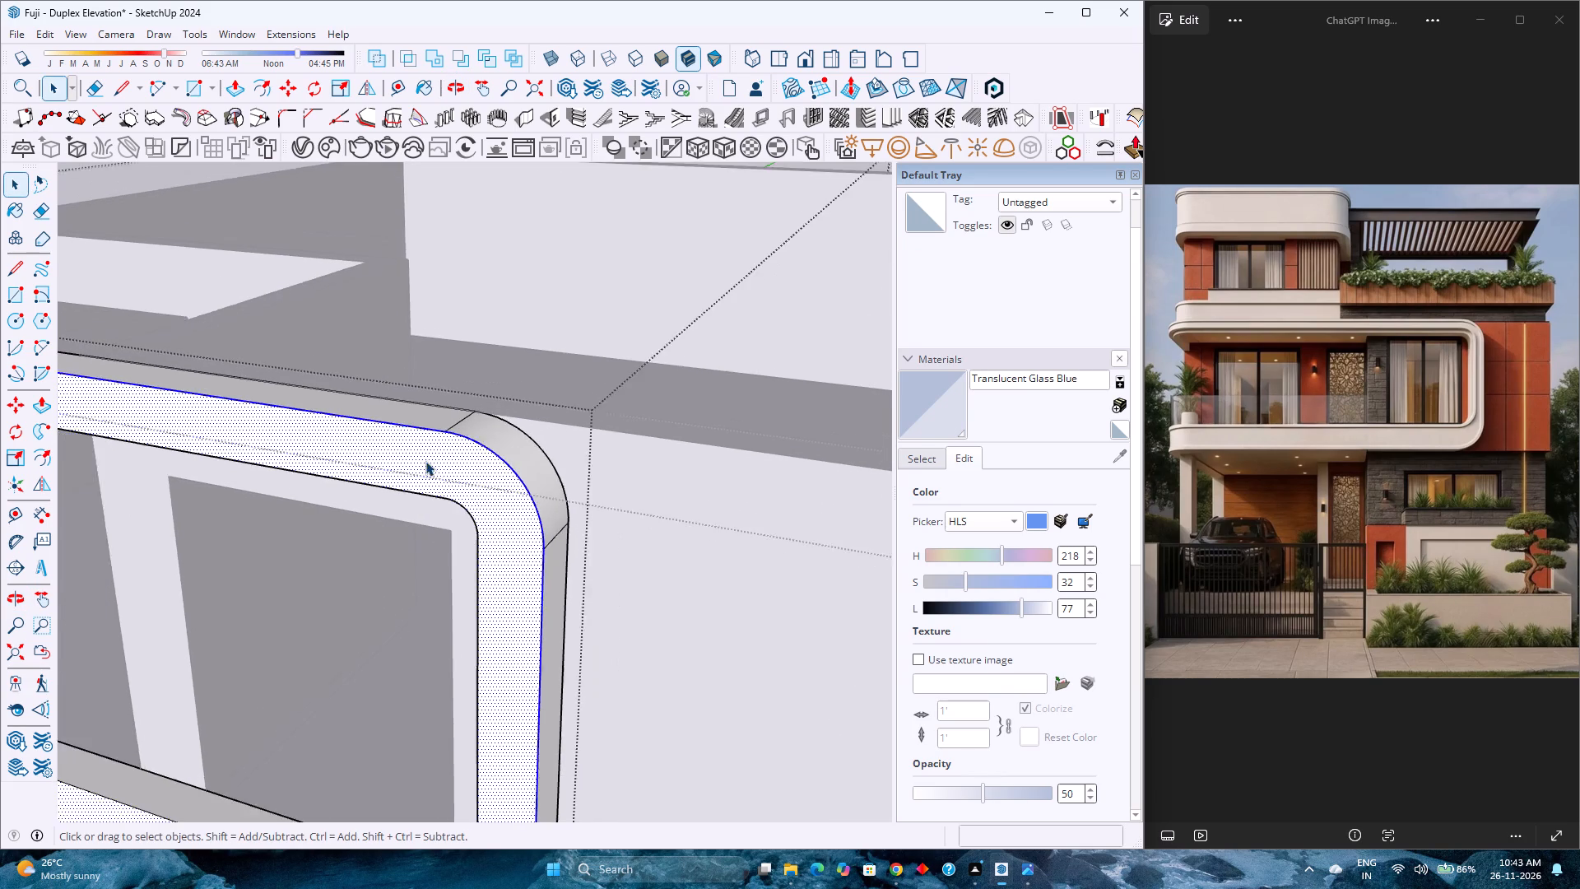
{"action": "scroll", "coordinate": [425, 461], "scroll_direction": "down", "scroll_amount": 9}
{"action": "middle_click_drag", "start_coordinate": [353, 524], "coordinate": [819, 667], "text": "shift"}
{"action": "scroll", "coordinate": [493, 521], "scroll_direction": "up", "scroll_amount": 4}
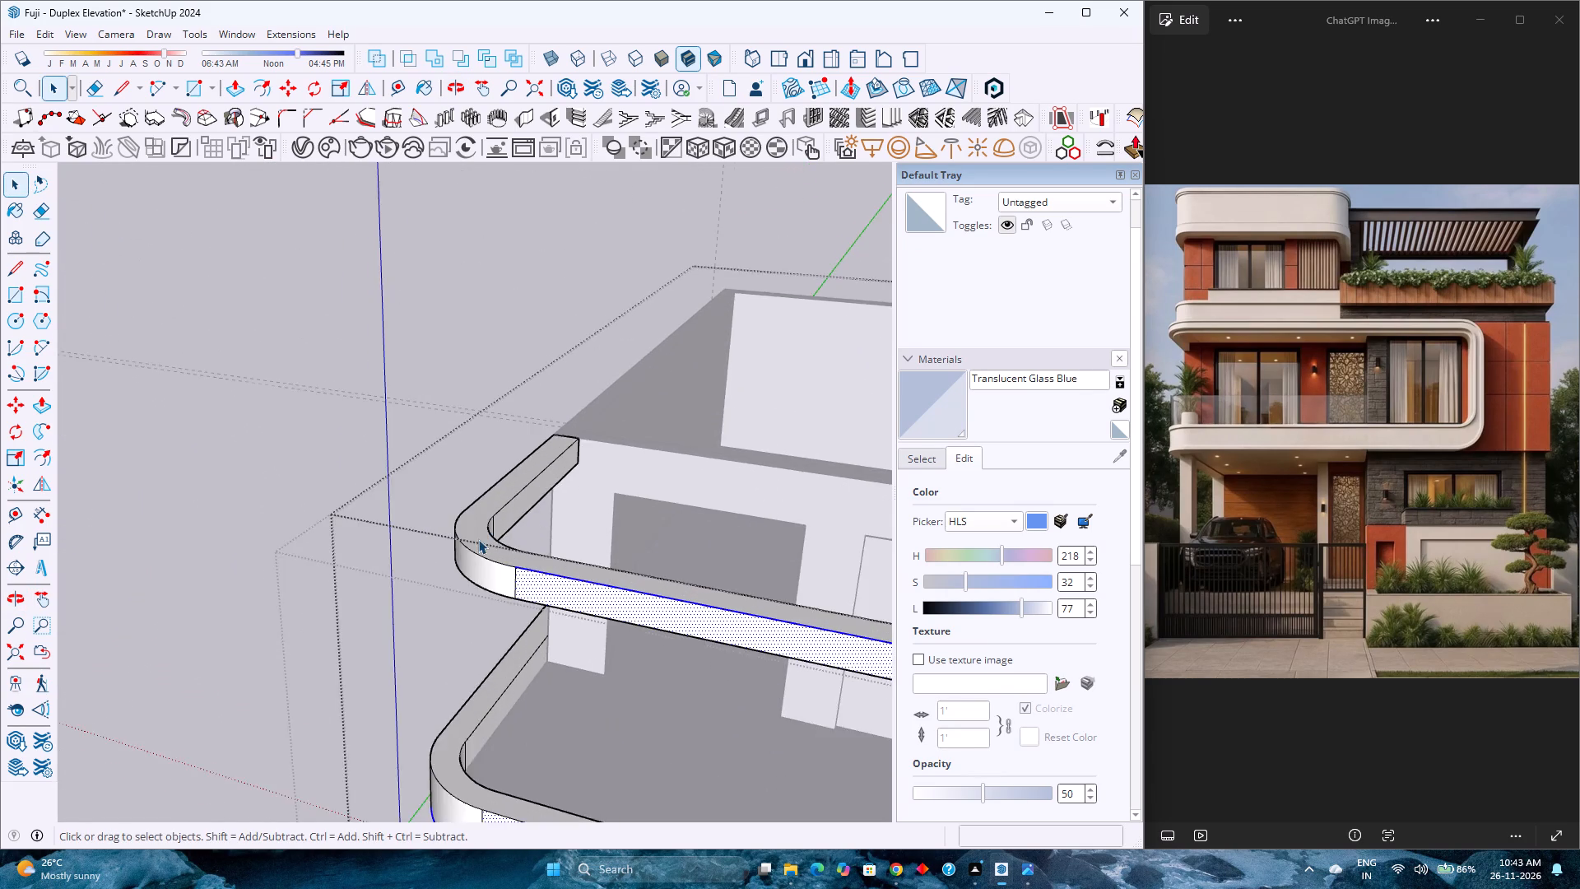
{"action": "scroll", "coordinate": [478, 539], "scroll_direction": "up", "scroll_amount": 4}
{"action": "left_click", "coordinate": [466, 545], "text": "ctrl"}
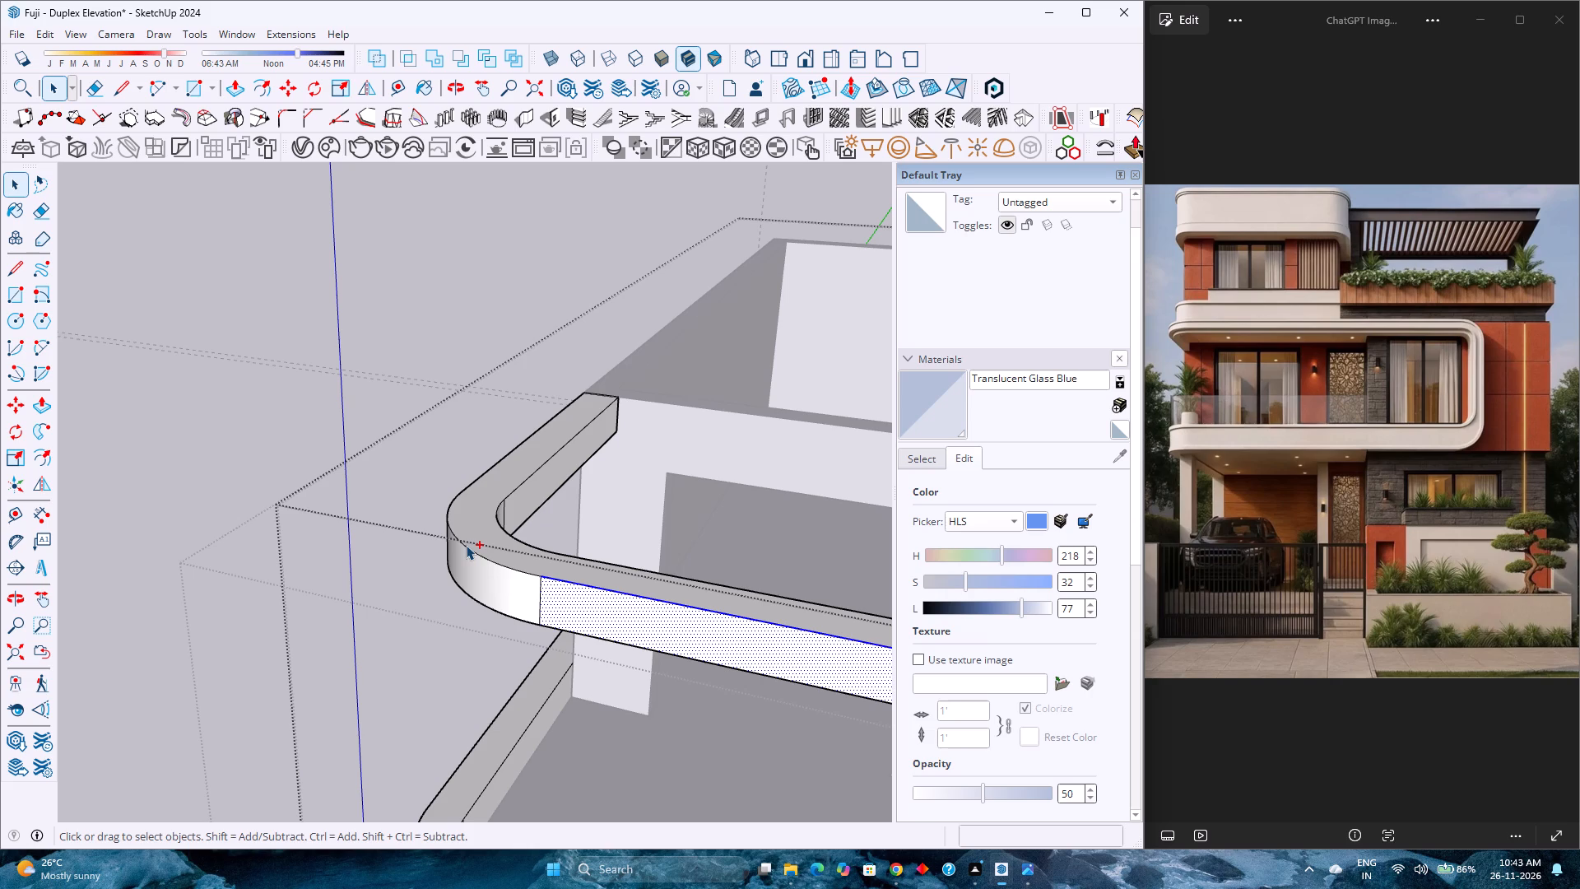
{"action": "left_click", "coordinate": [464, 545], "text": "ctrl"}
{"action": "middle_click_drag", "start_coordinate": [462, 545], "coordinate": [824, 669]}
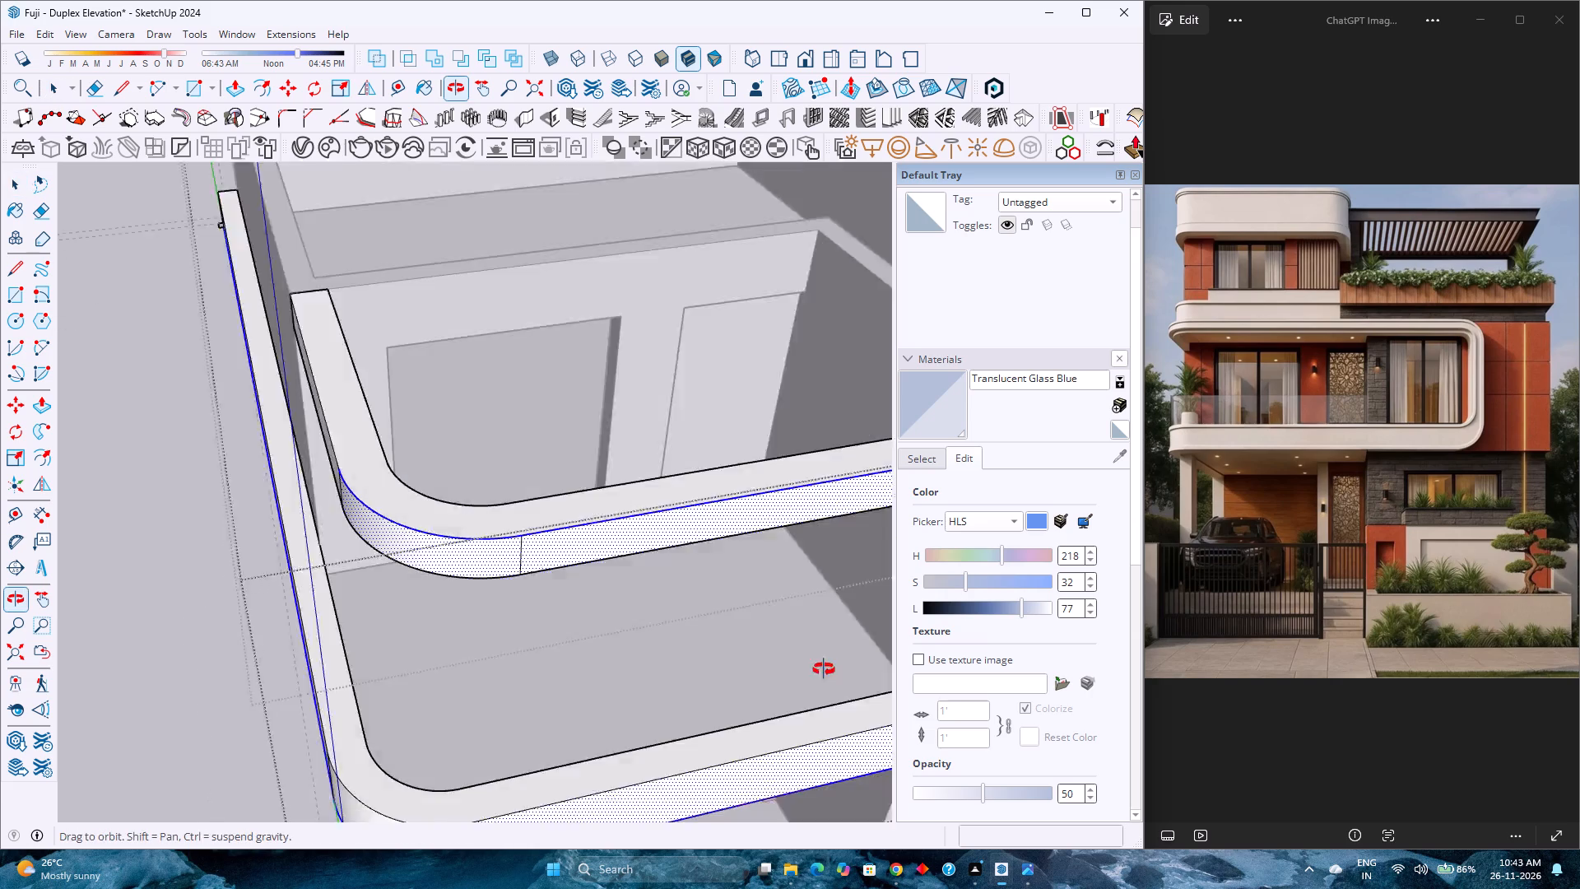
{"action": "middle_click_drag", "start_coordinate": [824, 669], "coordinate": [888, 664]}
{"action": "scroll", "coordinate": [270, 463], "scroll_direction": "up", "scroll_amount": 2}
{"action": "left_click", "coordinate": [276, 477], "text": "ctrl"}
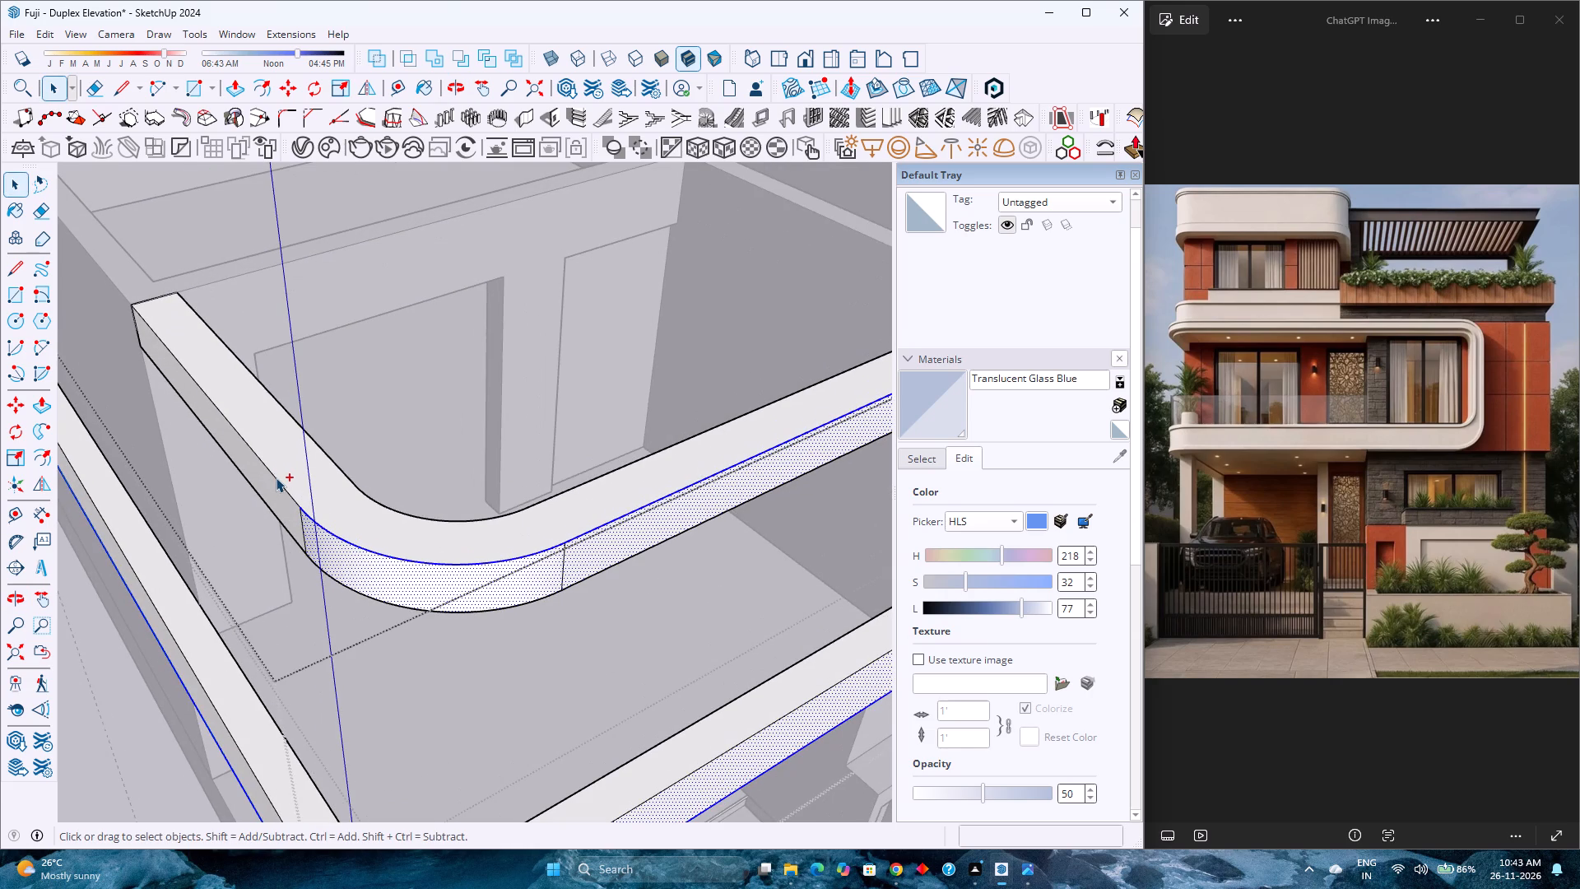
Deselect the picked faces, keeping only the path edges selected.
{"action": "right_click", "coordinate": [276, 477]}
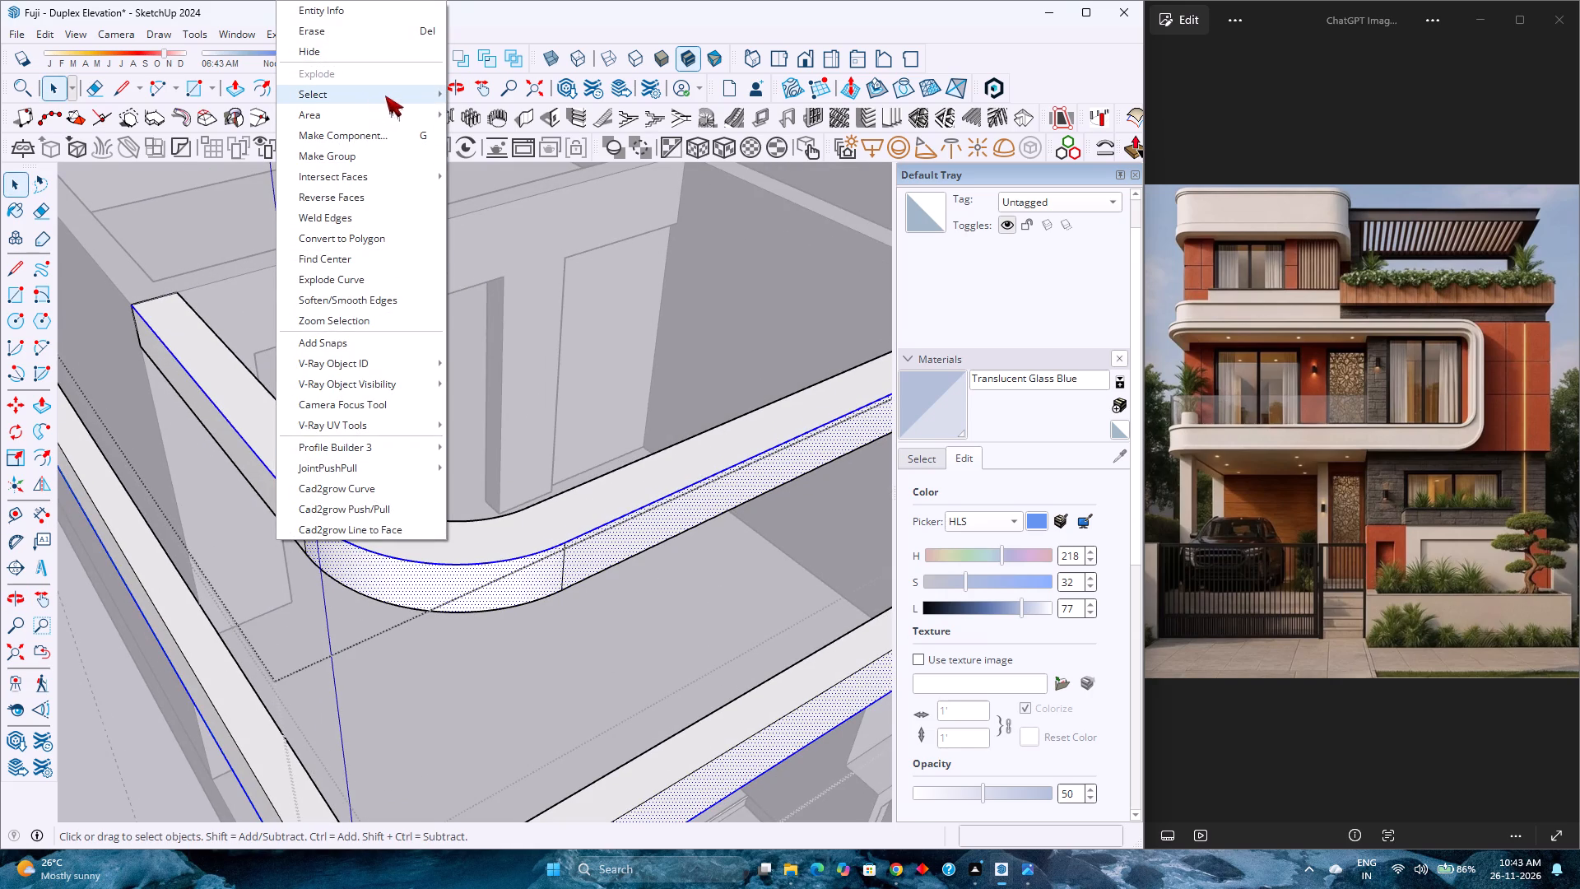
{"action": "left_click", "coordinate": [497, 223]}
Sweep the small rectangular profile at the side band's end along the selected edges with Follow Me.
{"action": "scroll", "coordinate": [588, 404], "scroll_direction": "down", "scroll_amount": 10}
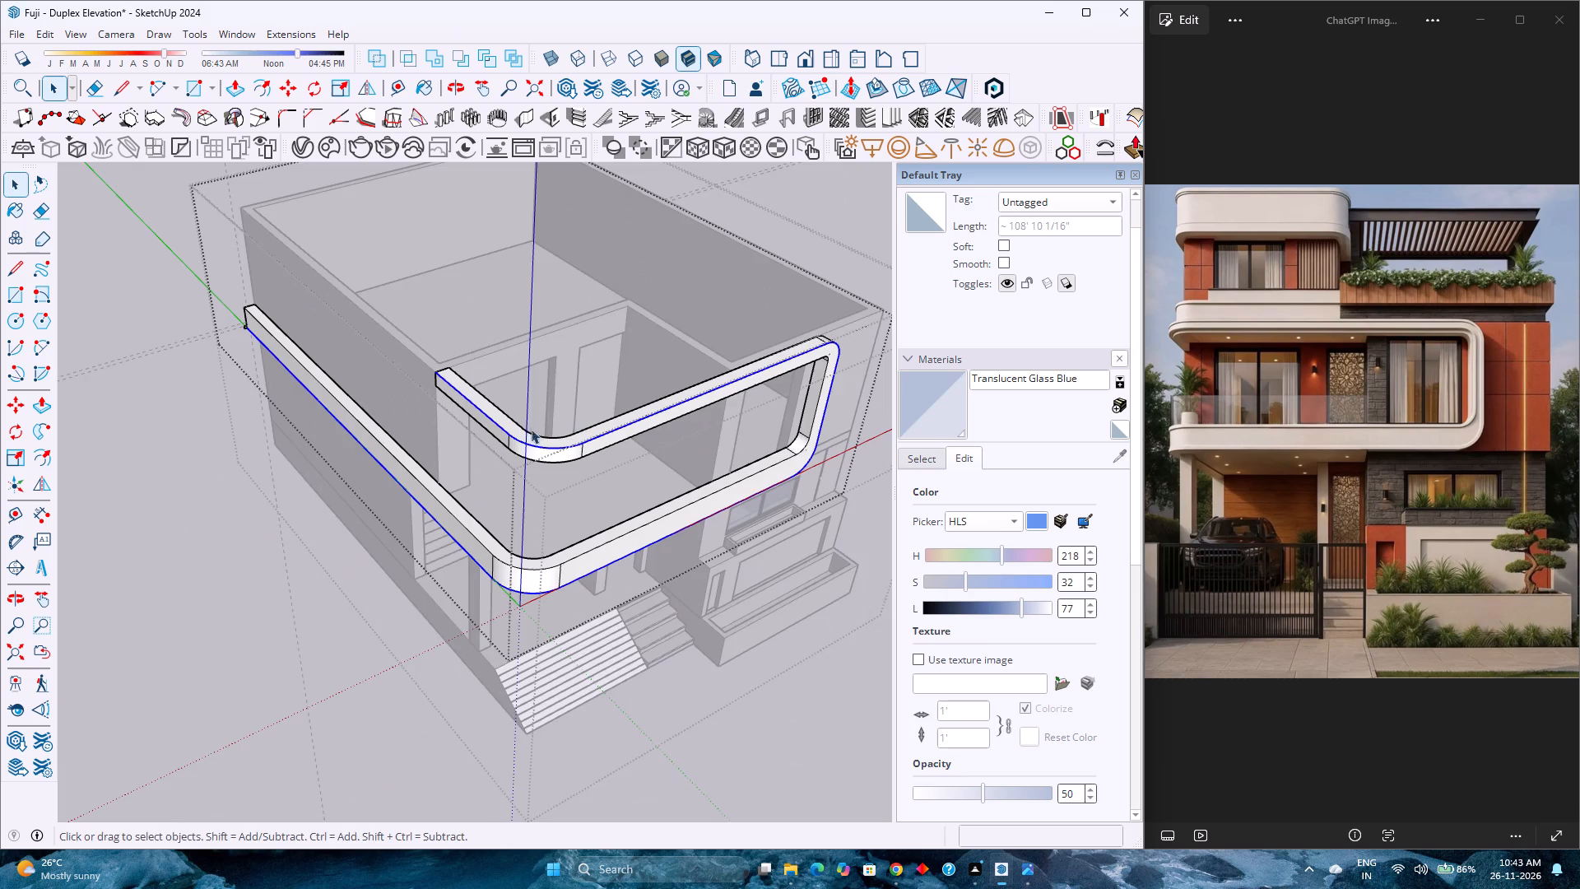
{"action": "middle_click_drag", "start_coordinate": [200, 538], "coordinate": [1062, 469]}
{"action": "scroll", "coordinate": [179, 627], "scroll_direction": "up", "scroll_amount": 1}
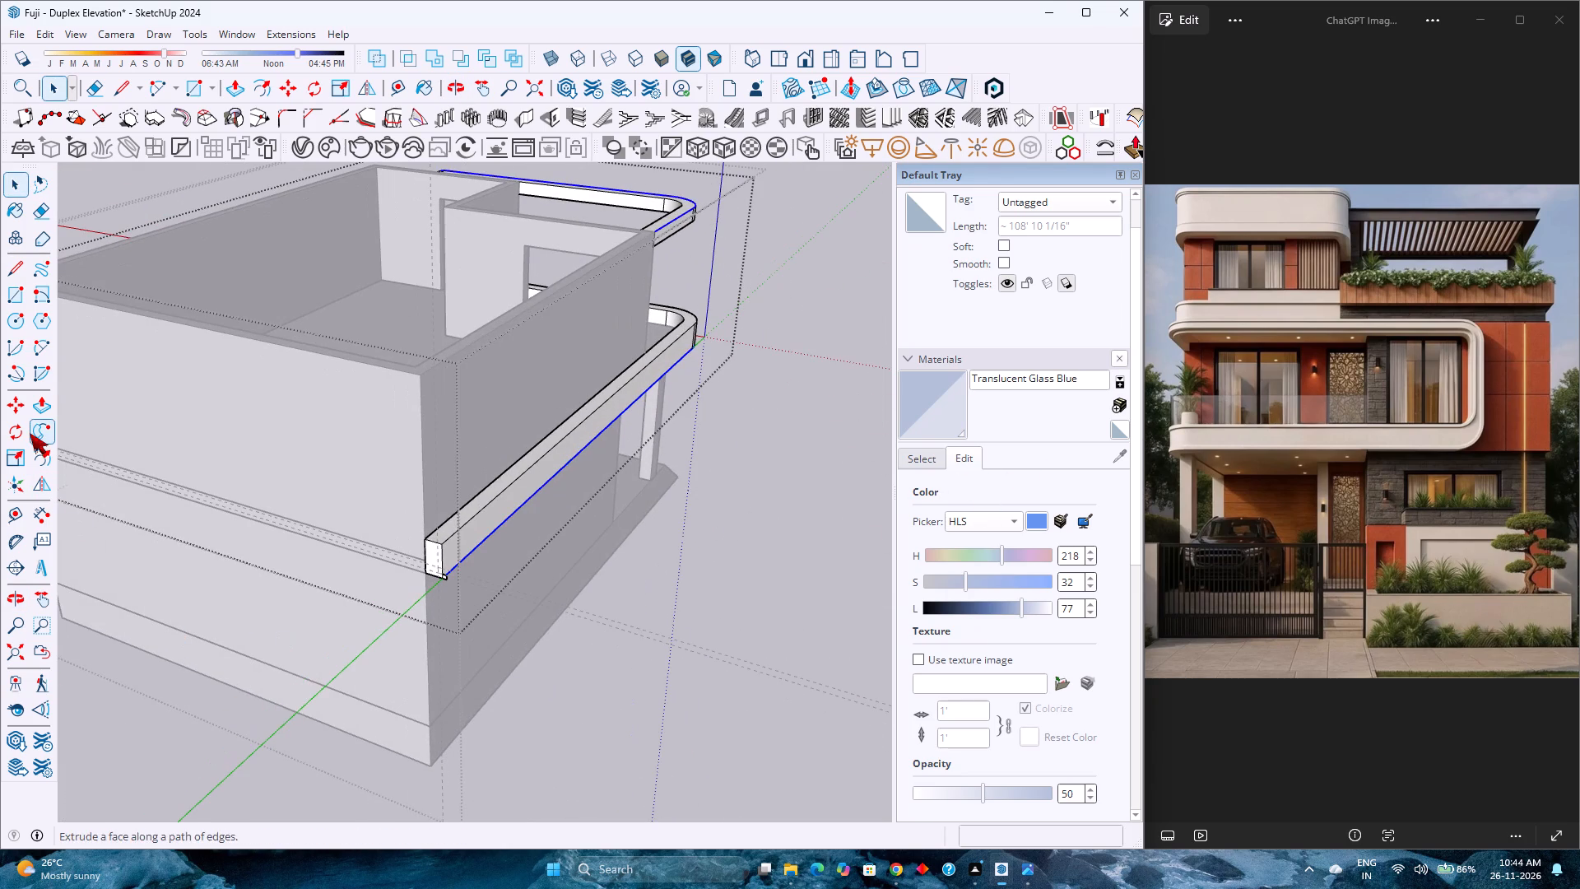
{"action": "left_click", "coordinate": [30, 433]}
{"action": "scroll", "coordinate": [452, 579], "scroll_direction": "up", "scroll_amount": 11}
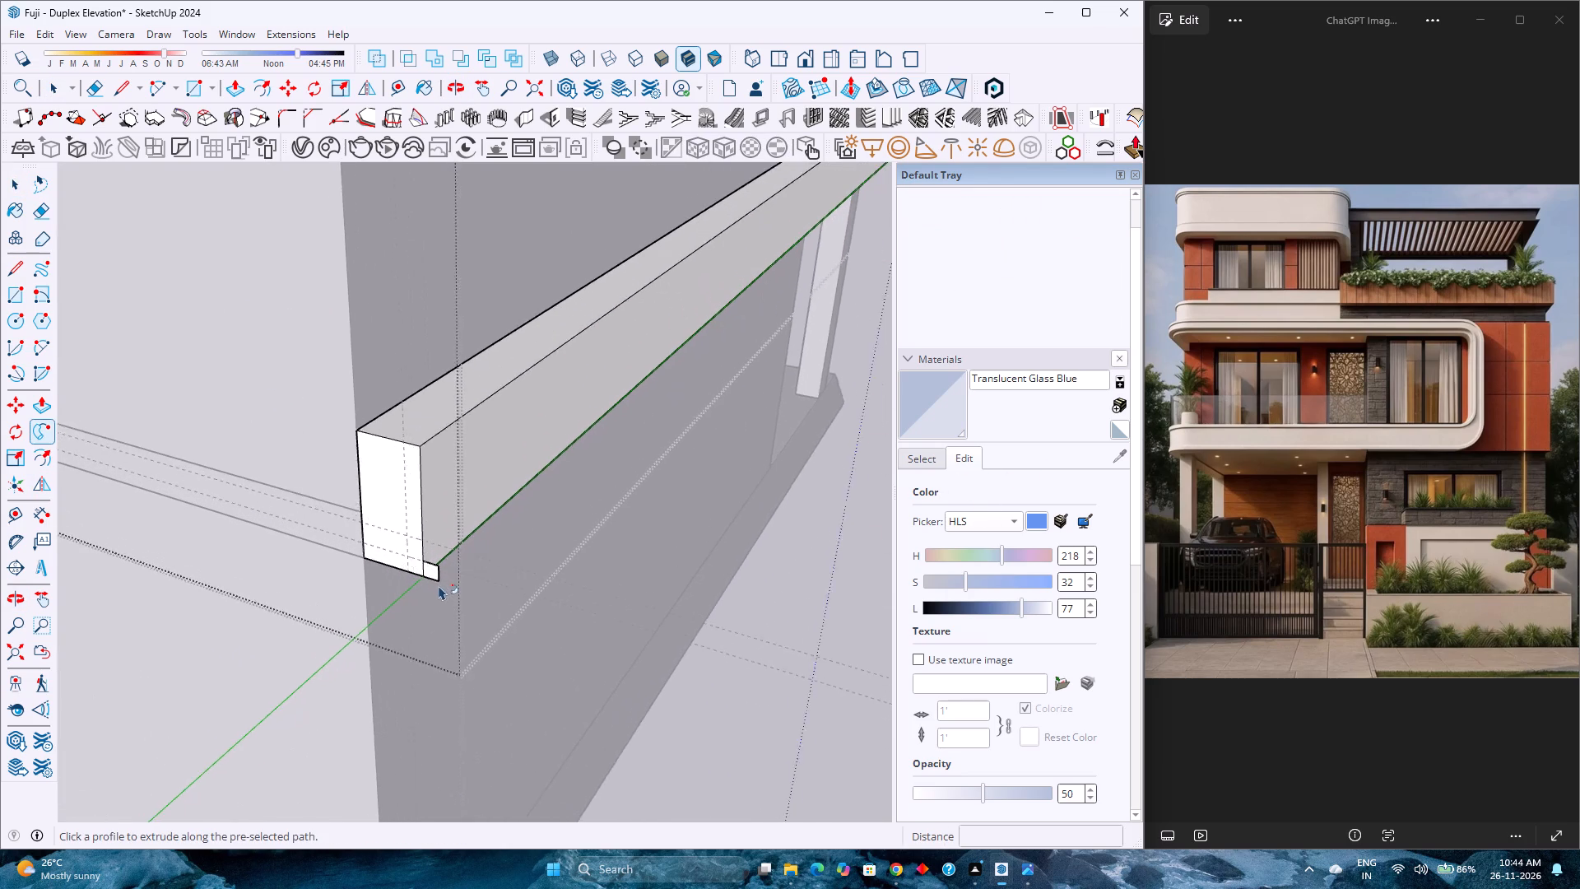
{"action": "scroll", "coordinate": [439, 585], "scroll_direction": "up", "scroll_amount": 3}
{"action": "left_click", "coordinate": [425, 565]}
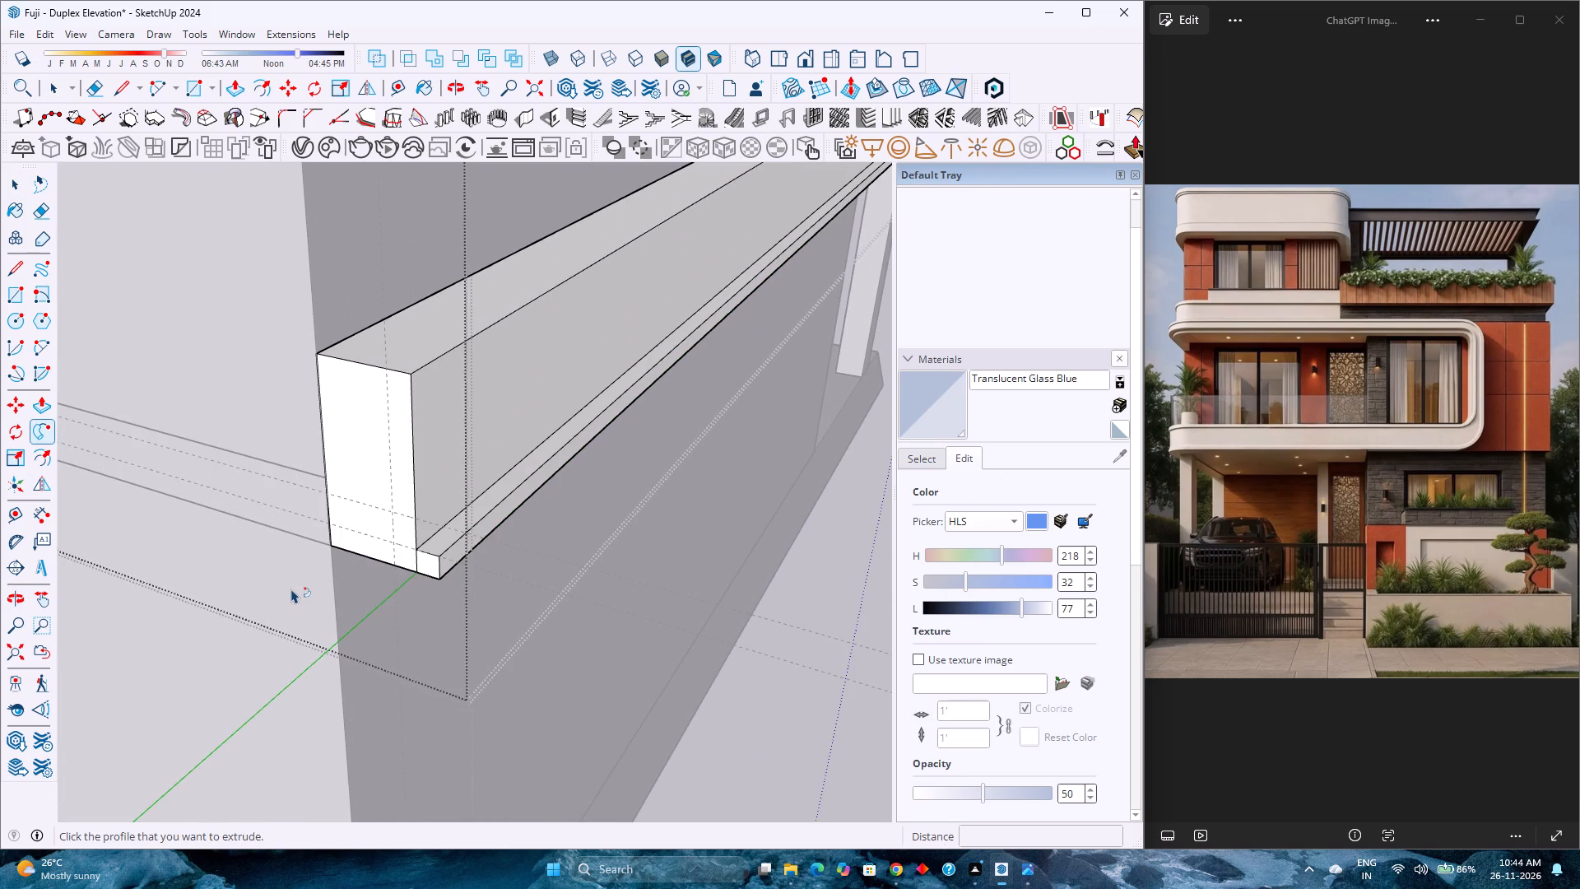
Hide the frame's flat front face to expose the inside of the lower corner.
{"action": "scroll", "coordinate": [291, 589], "scroll_direction": "down", "scroll_amount": 16}
{"action": "middle_click_drag", "start_coordinate": [643, 533], "coordinate": [123, 587]}
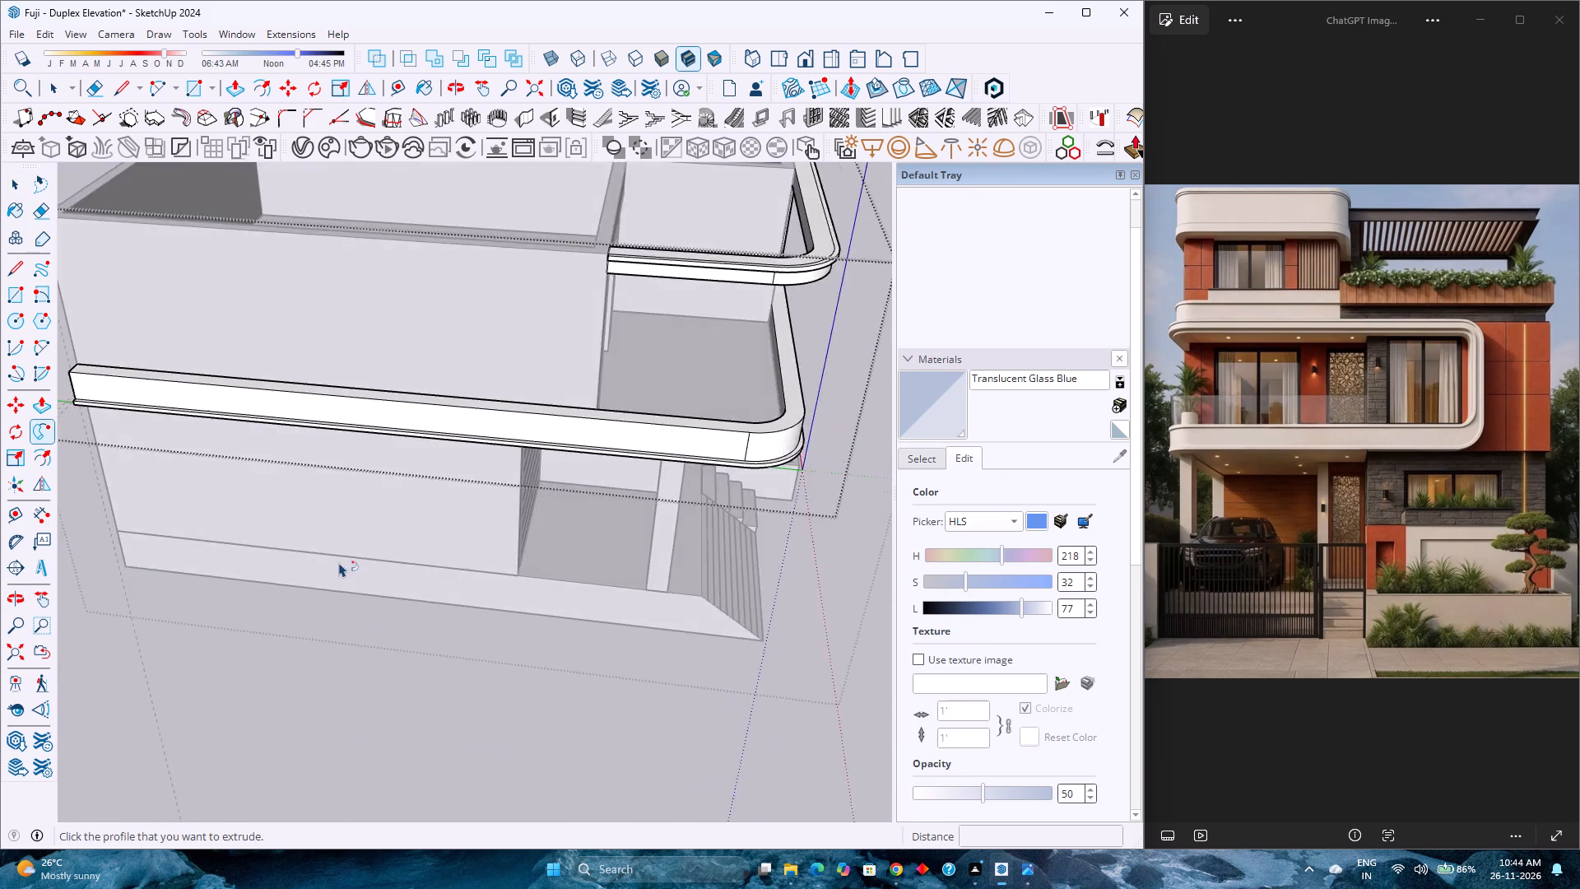
{"action": "scroll", "coordinate": [340, 562], "scroll_direction": "down", "scroll_amount": 5}
{"action": "middle_click_drag", "start_coordinate": [430, 537], "coordinate": [0, 444]}
{"action": "scroll", "coordinate": [699, 351], "scroll_direction": "up", "scroll_amount": 4}
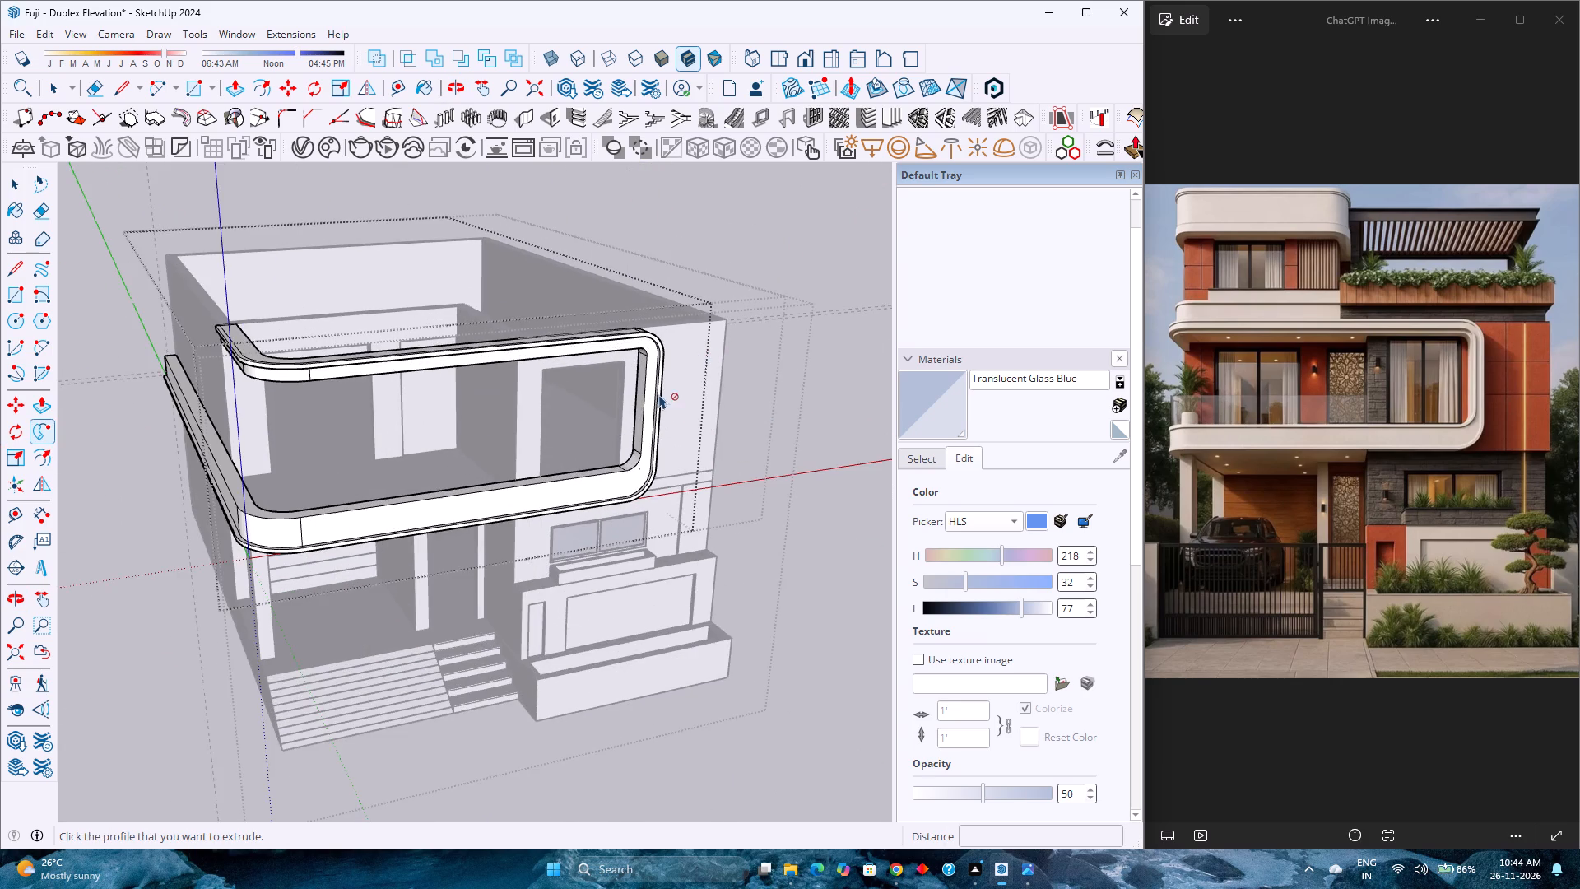
{"action": "scroll", "coordinate": [549, 582], "scroll_direction": "up", "scroll_amount": 9}
{"action": "scroll", "coordinate": [797, 341], "scroll_direction": "up", "scroll_amount": 2}
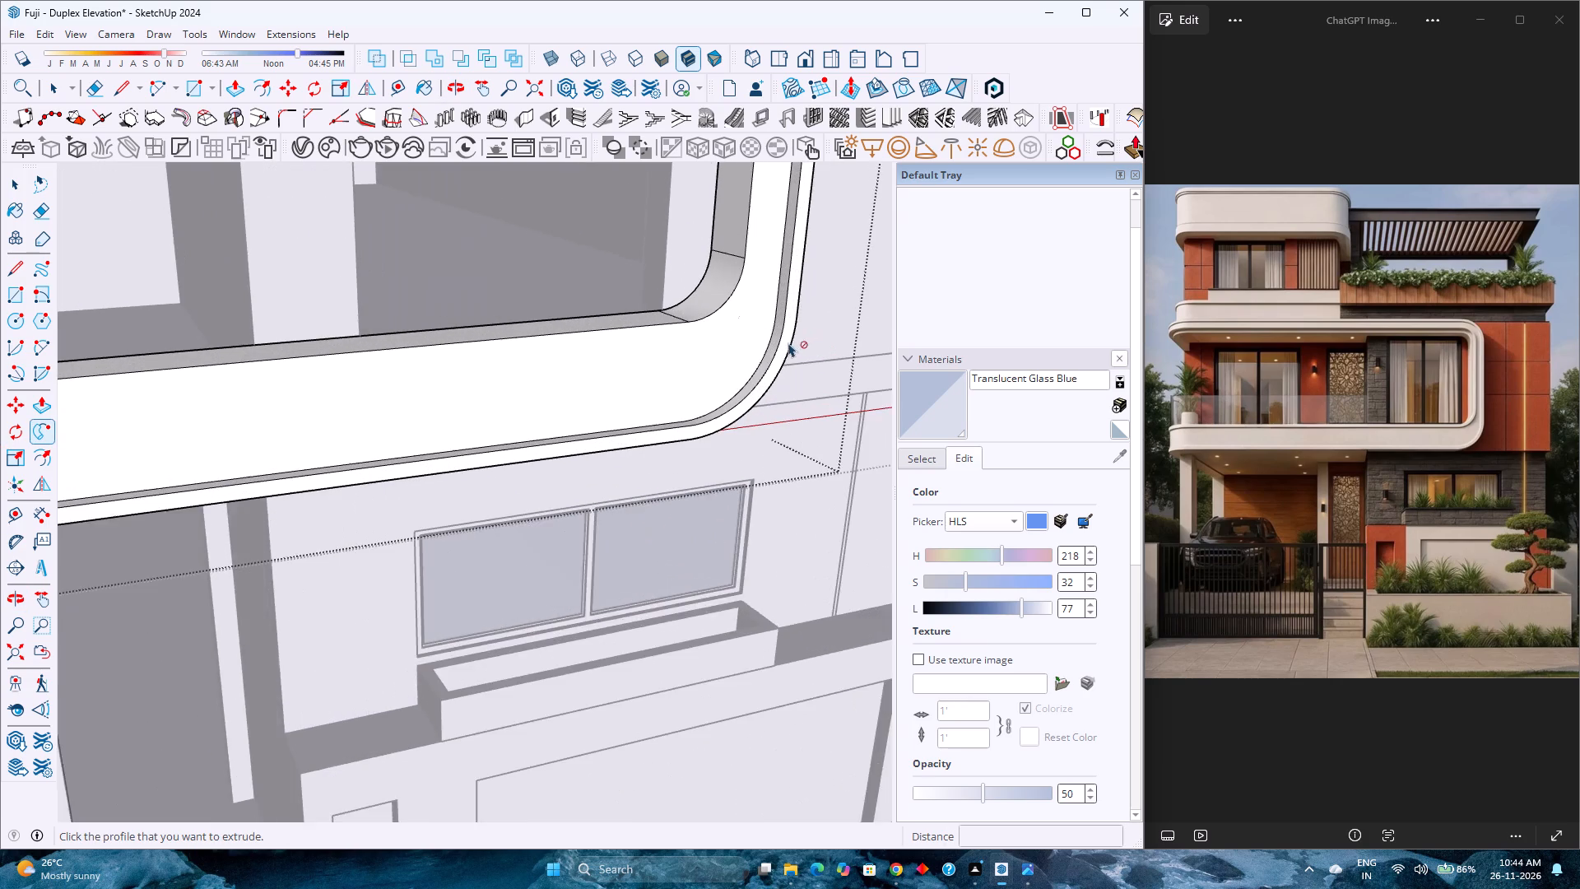
{"action": "scroll", "coordinate": [788, 342], "scroll_direction": "up", "scroll_amount": 2}
{"action": "key", "text": "space"}
{"action": "scroll", "coordinate": [739, 321], "scroll_direction": "up", "scroll_amount": 11}
{"action": "middle_click_drag", "start_coordinate": [738, 321], "coordinate": [619, 388]}
{"action": "left_click", "coordinate": [636, 393]}
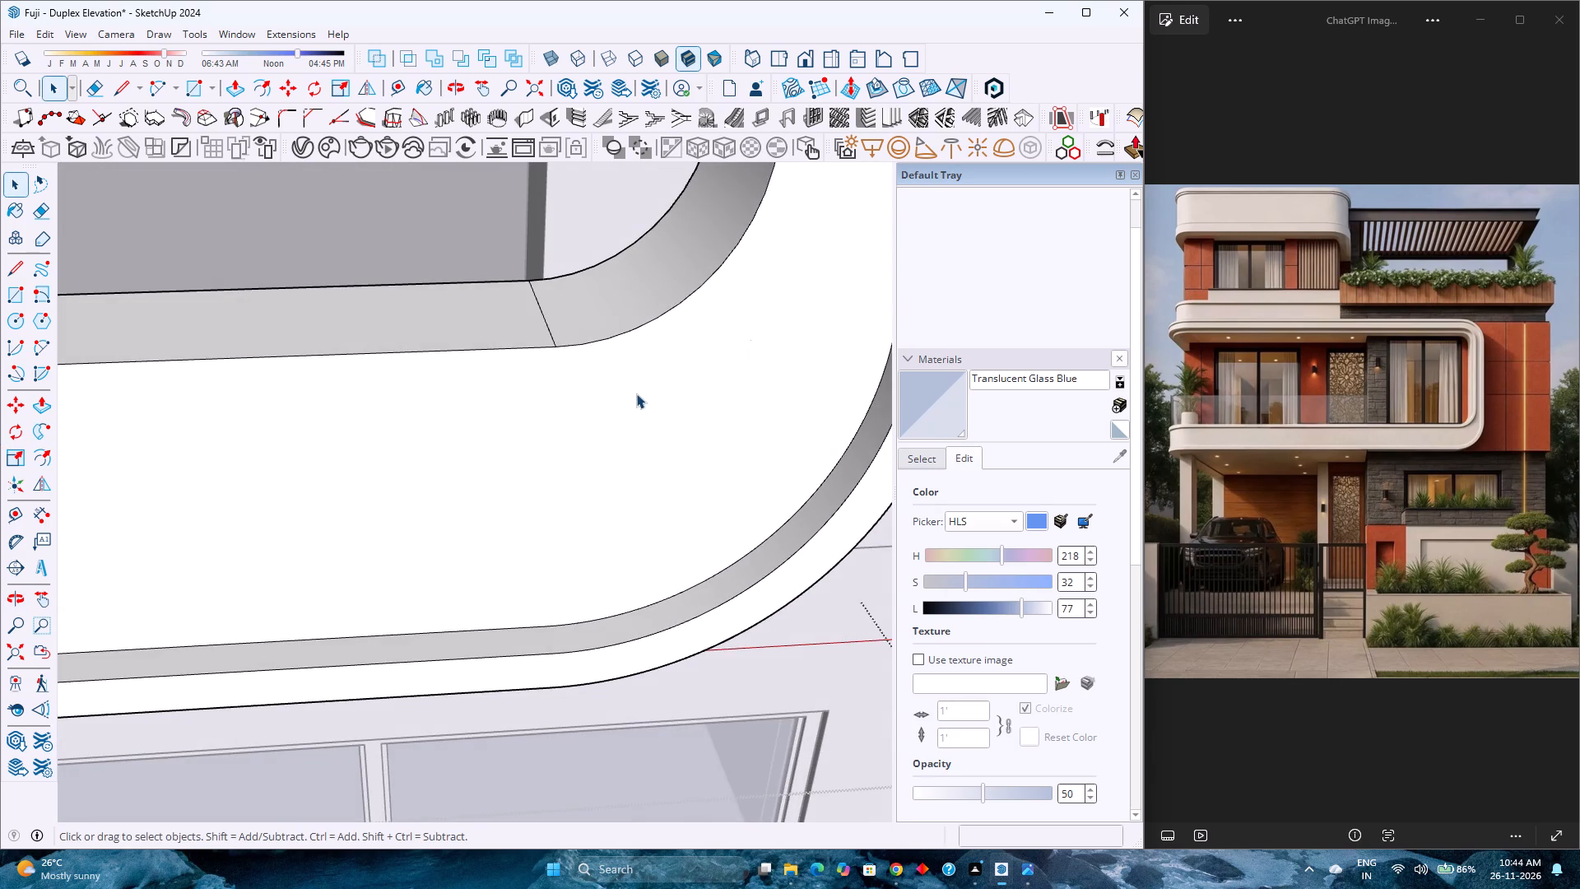
{"action": "right_click", "coordinate": [637, 394]}
{"action": "left_click", "coordinate": [679, 444]}
Delete the stray 1' edge inside the frame's lower rounded corner.
{"action": "left_click", "coordinate": [749, 332]}
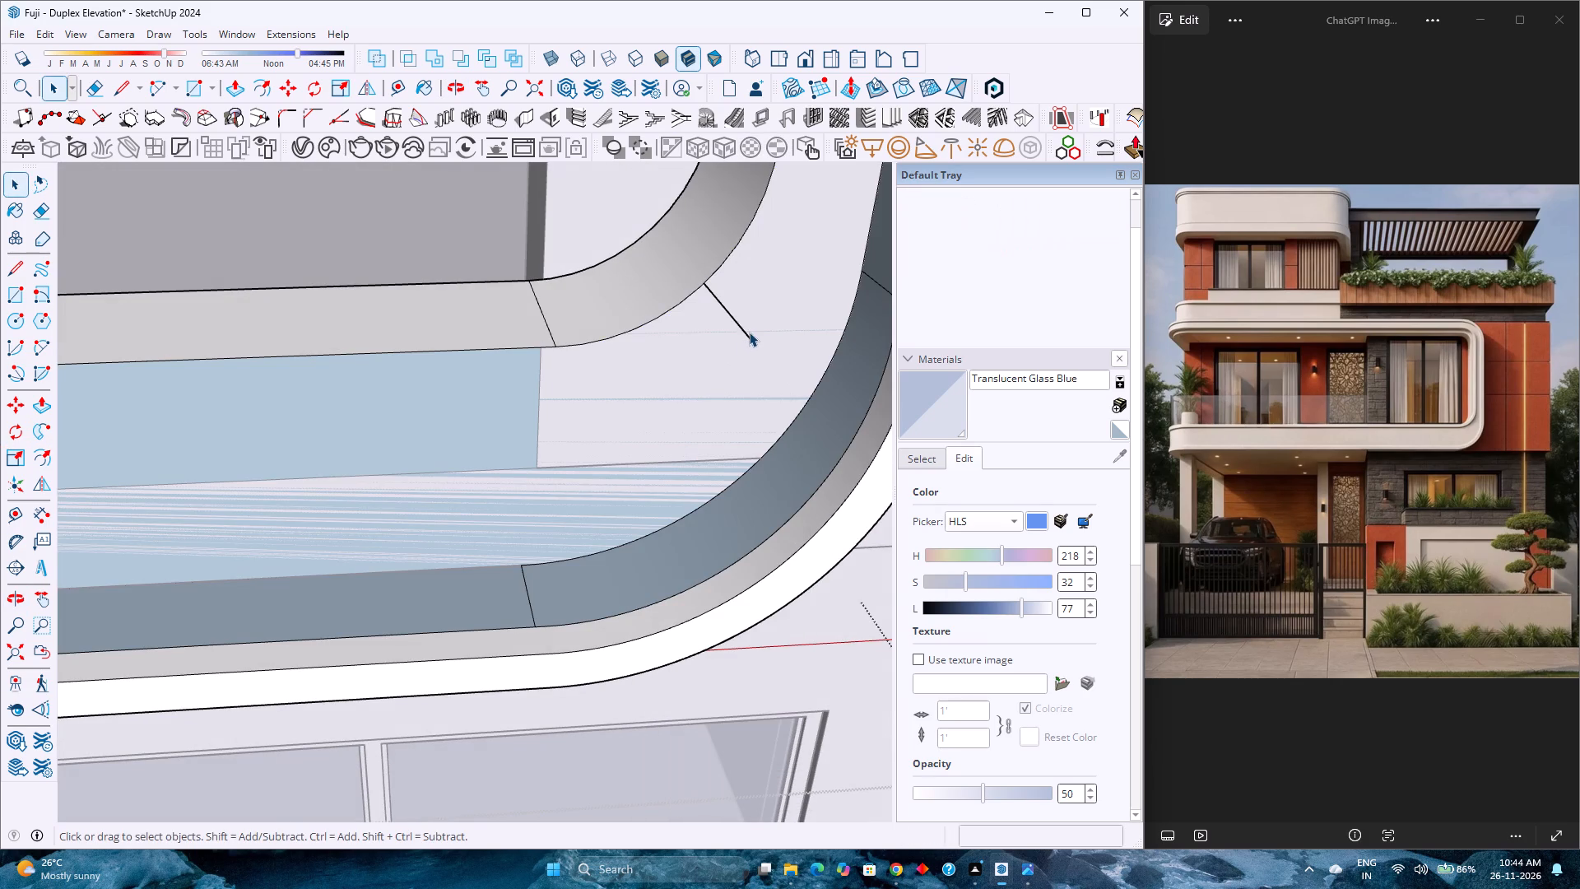
{"action": "left_click", "coordinate": [747, 337]}
{"action": "key", "text": "Delete"}
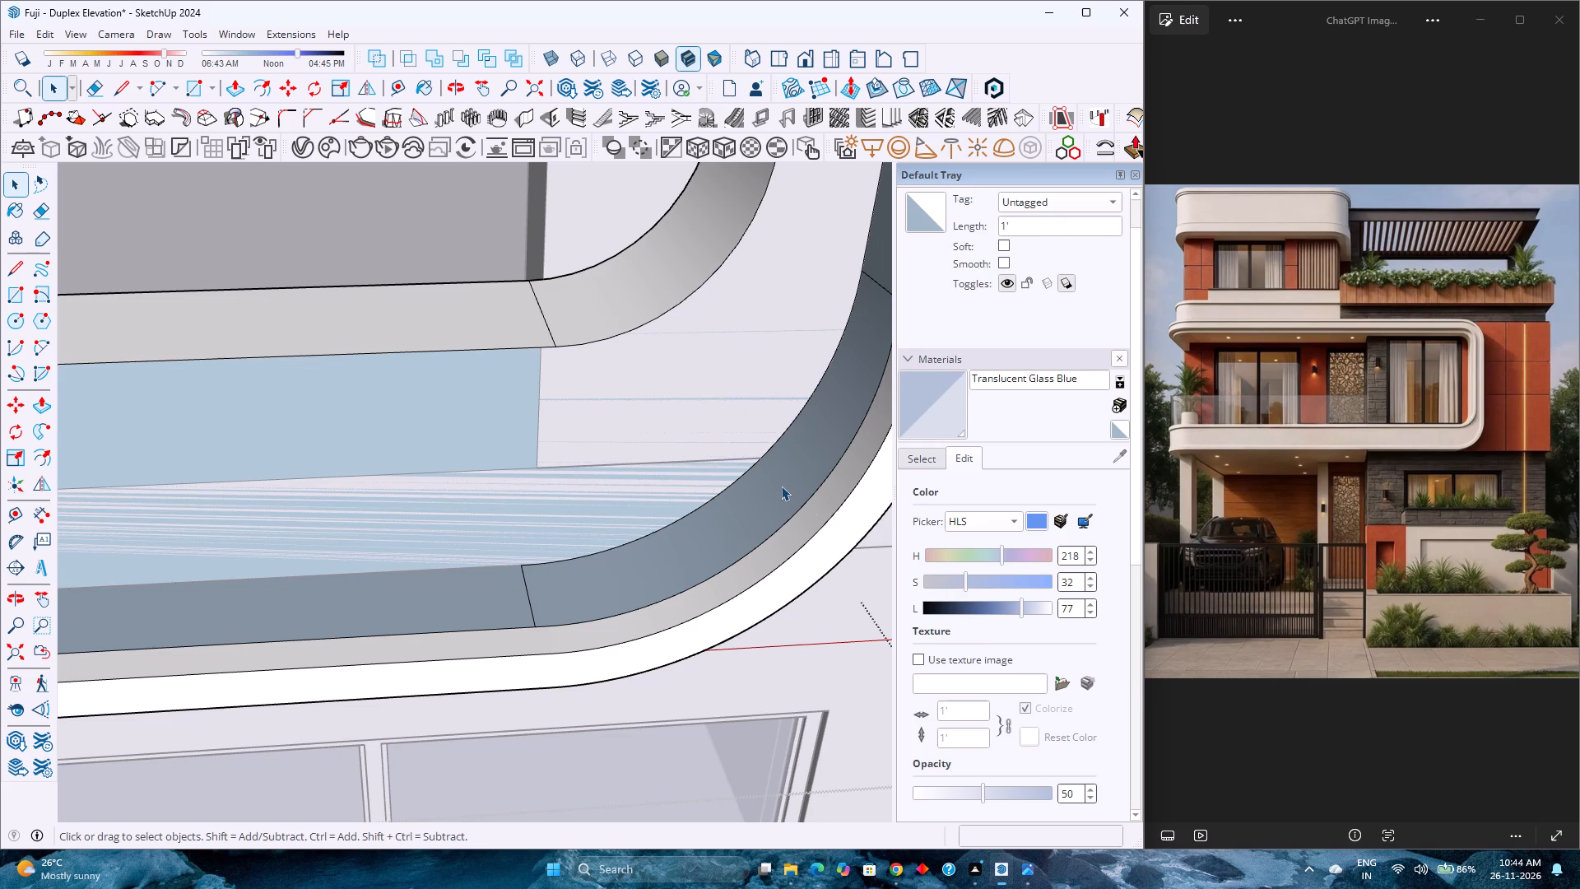
Delete the three stray edges inside the frame's upper rounded corner.
{"action": "scroll", "coordinate": [674, 438], "scroll_direction": "down", "scroll_amount": 7}
{"action": "scroll", "coordinate": [665, 436], "scroll_direction": "up", "scroll_amount": 1}
{"action": "scroll", "coordinate": [665, 436], "scroll_direction": "down", "scroll_amount": 17}
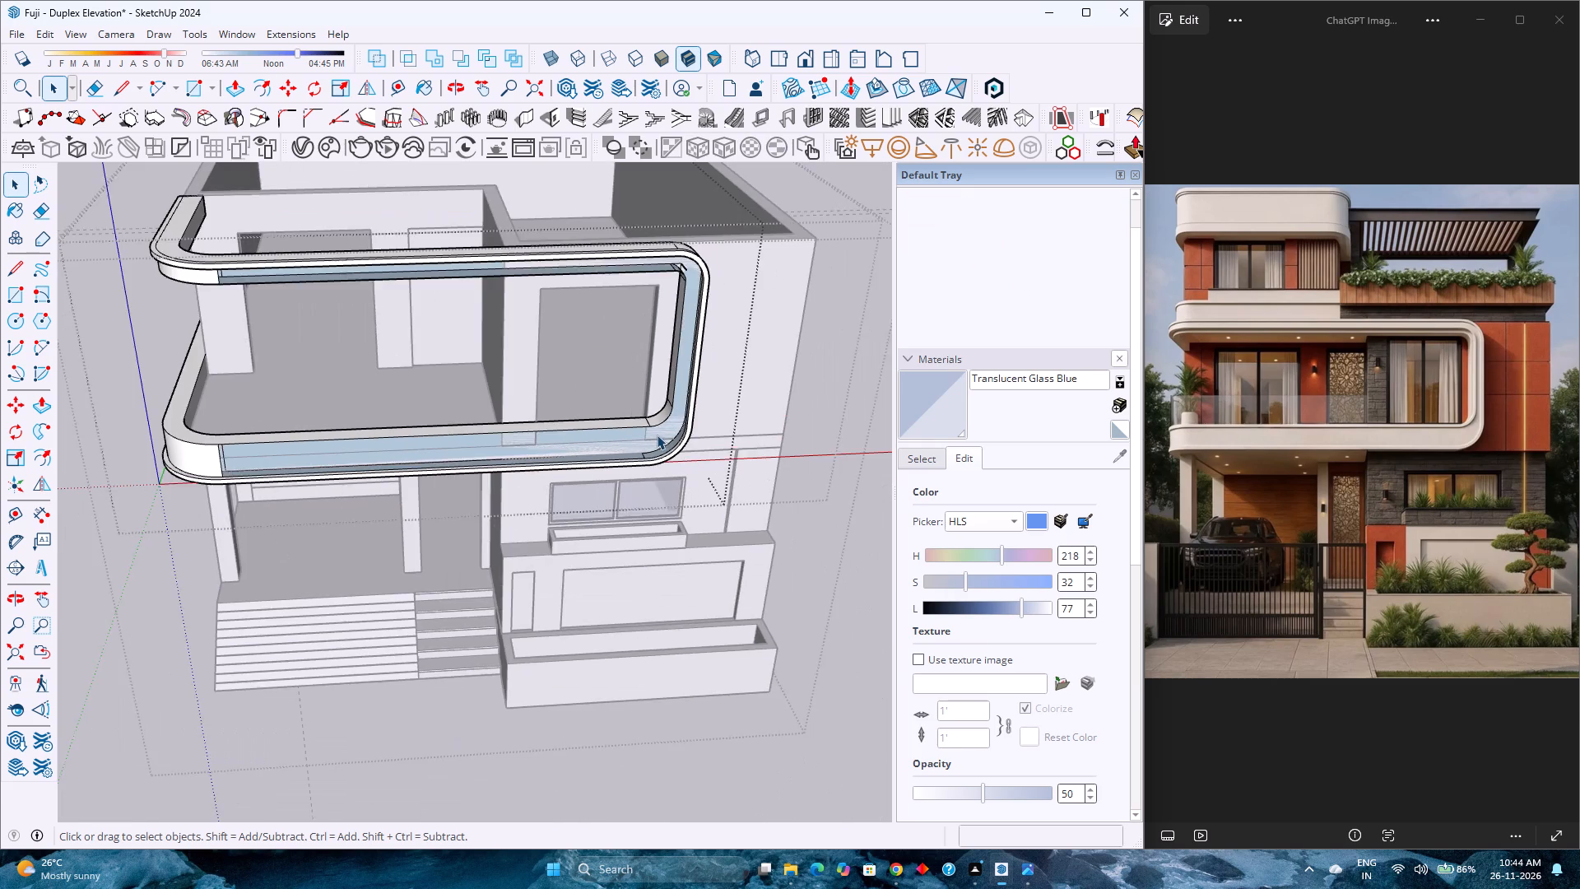
{"action": "scroll", "coordinate": [657, 435], "scroll_direction": "down", "scroll_amount": 2}
{"action": "scroll", "coordinate": [663, 267], "scroll_direction": "up", "scroll_amount": 14}
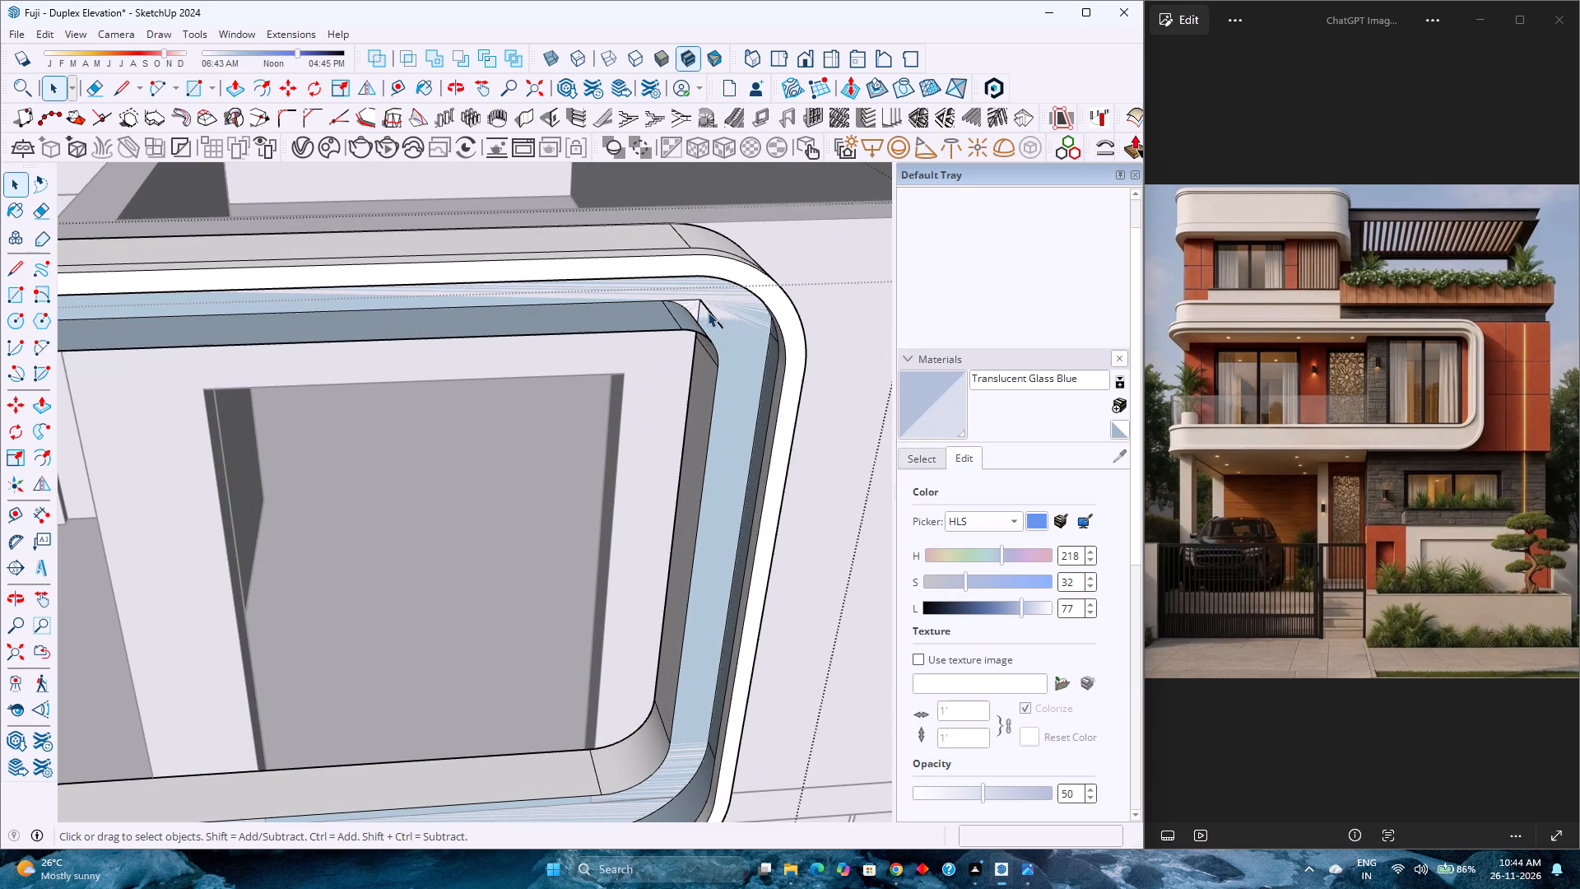
{"action": "left_click", "coordinate": [718, 319]}
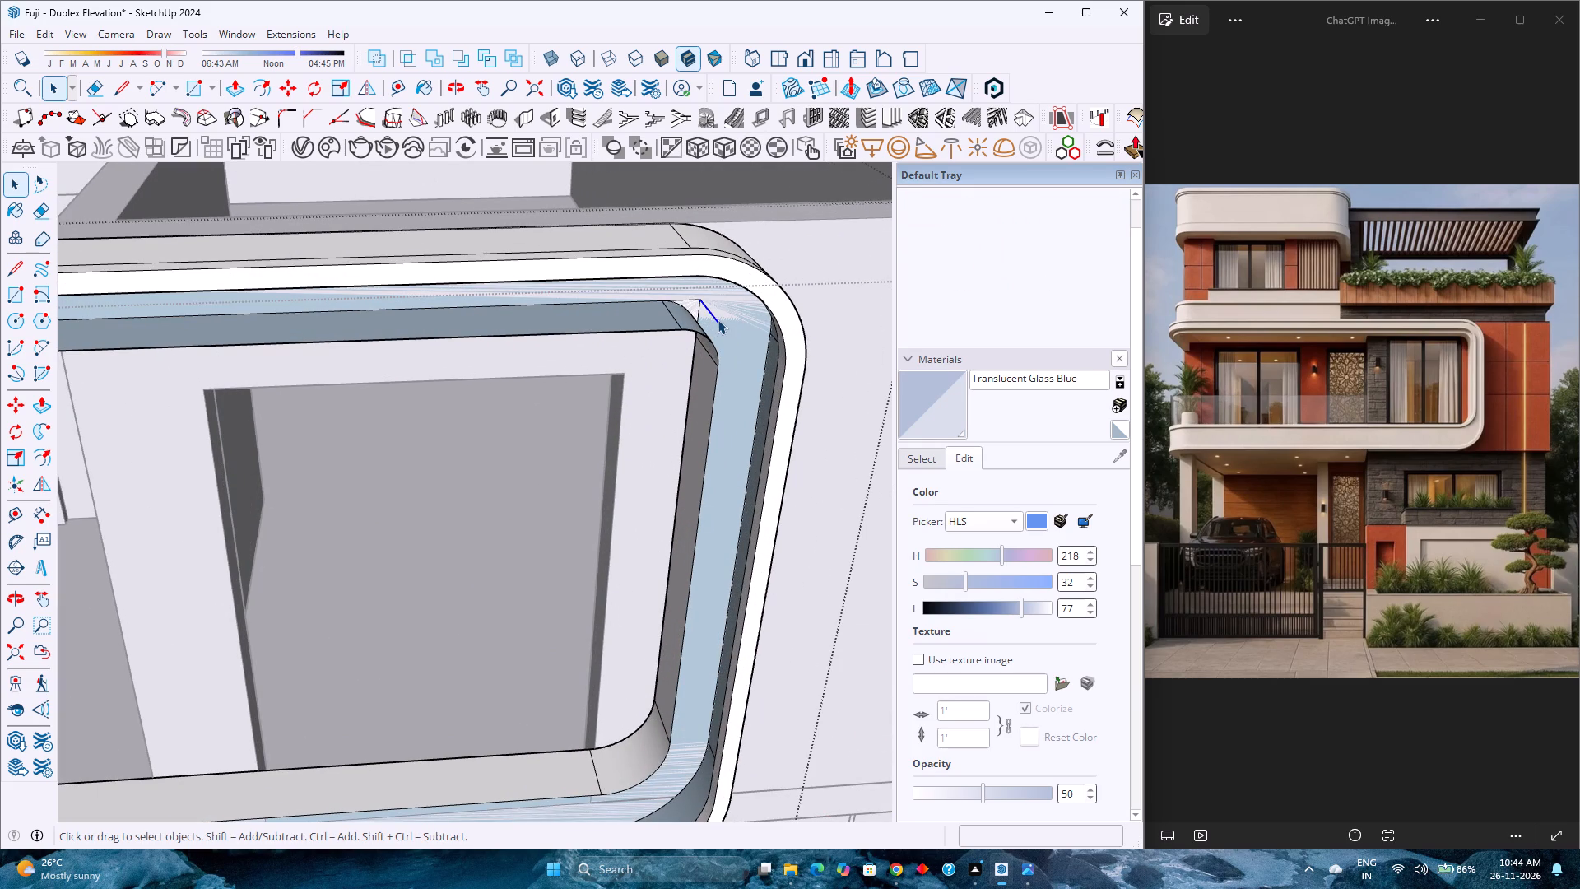
{"action": "key", "text": "Delete"}
{"action": "left_click", "coordinate": [690, 300]}
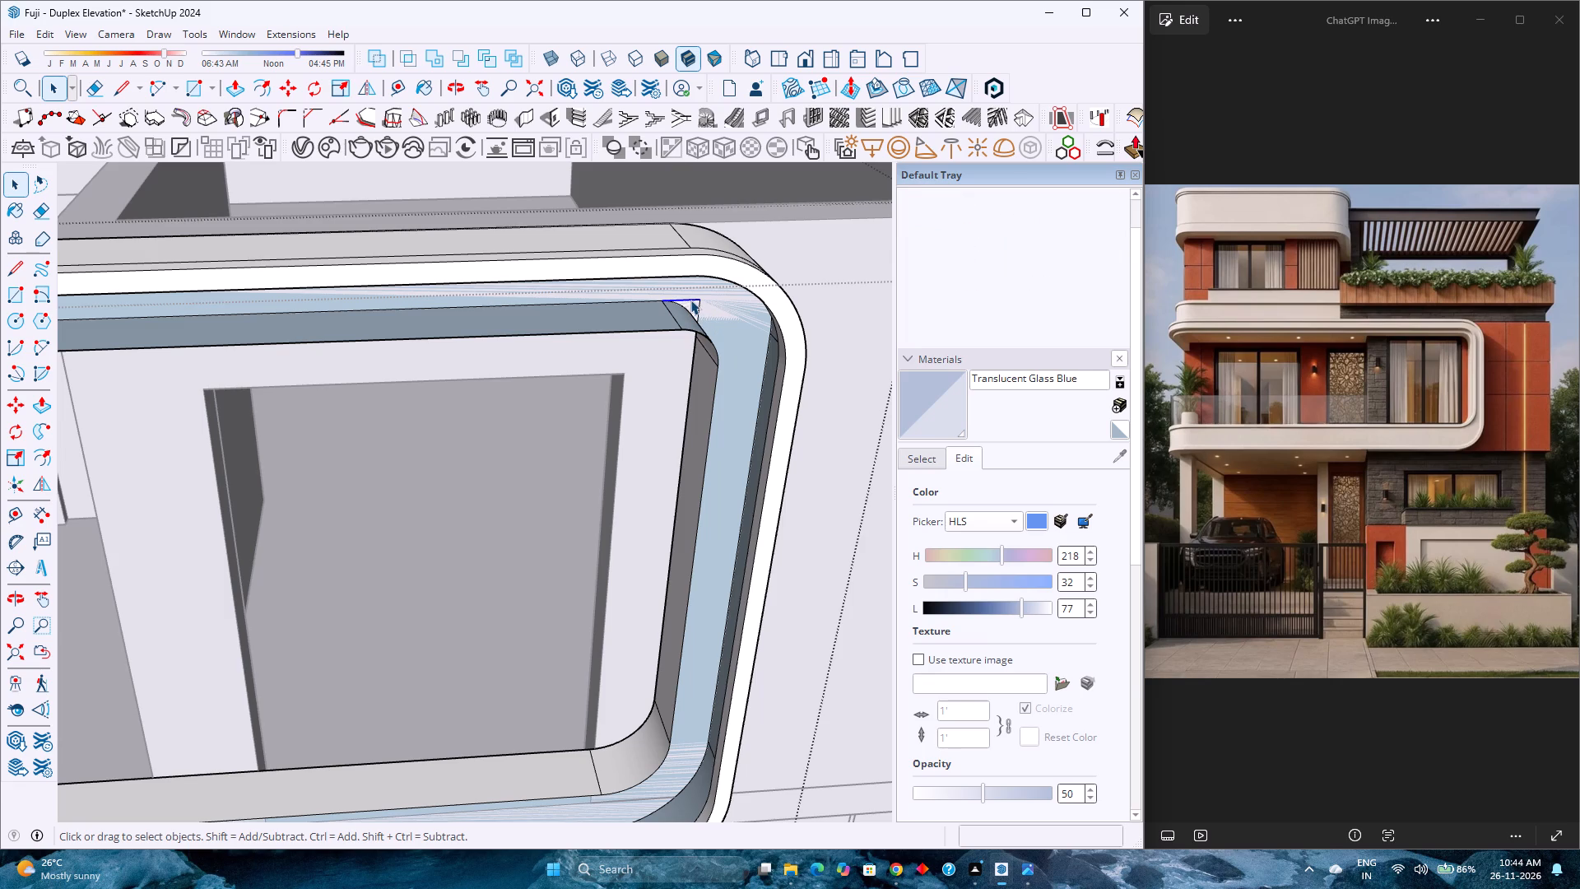
{"action": "key", "text": "Delete"}
{"action": "left_click", "coordinate": [699, 304]}
{"action": "key", "text": "Delete"}
Unhide the frame's hidden front face.
{"action": "scroll", "coordinate": [727, 328], "scroll_direction": "down", "scroll_amount": 4}
{"action": "middle_click_drag", "start_coordinate": [719, 395], "coordinate": [775, 223]}
{"action": "scroll", "coordinate": [779, 275], "scroll_direction": "down", "scroll_amount": 4}
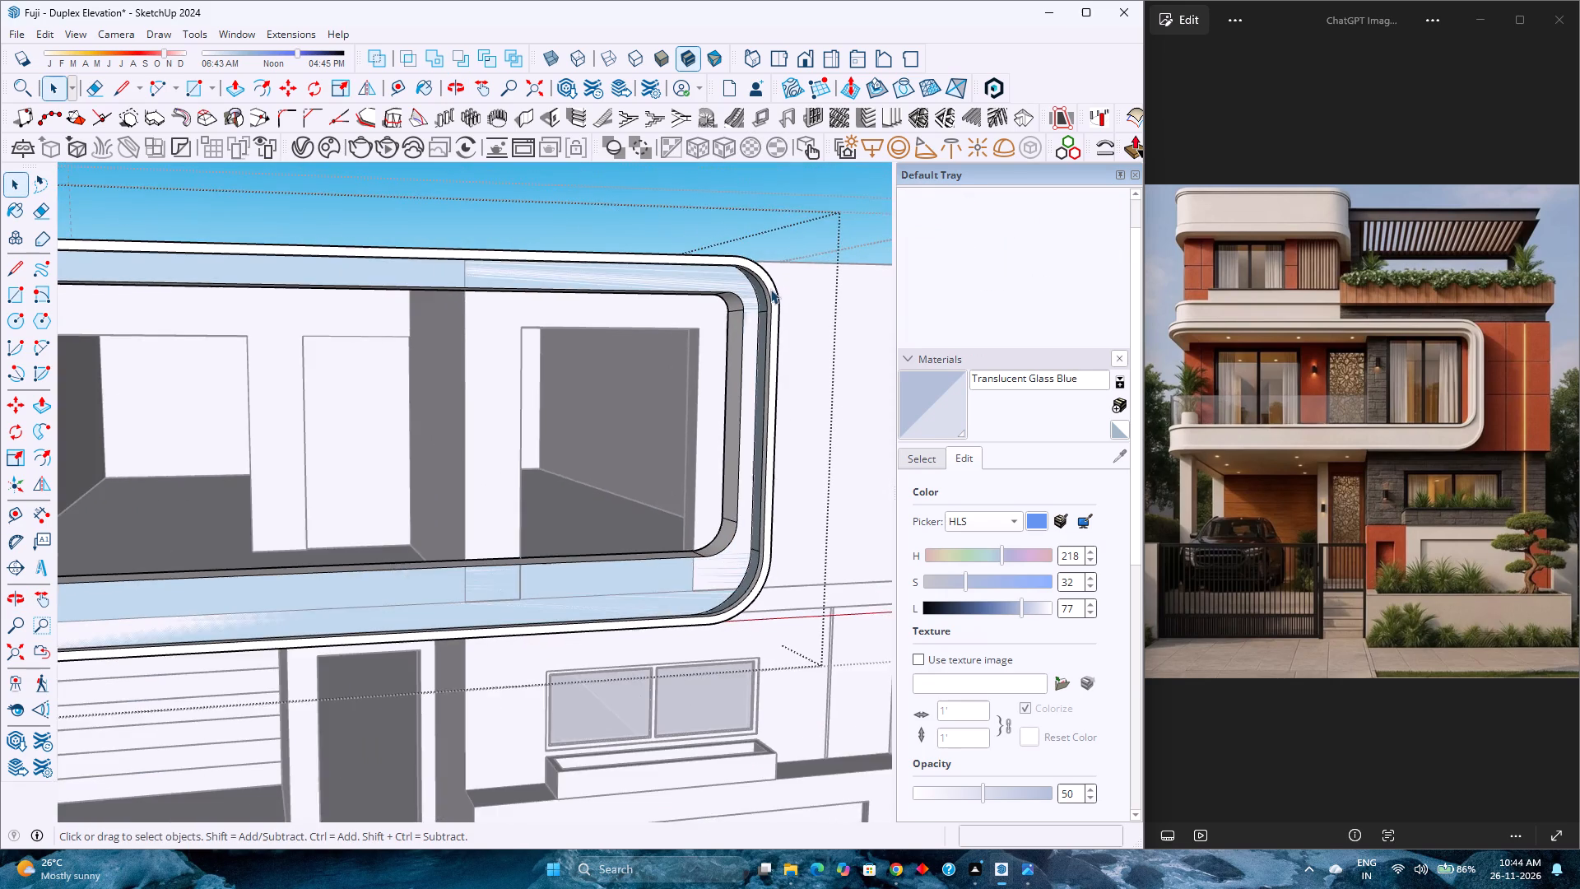
{"action": "scroll", "coordinate": [770, 289], "scroll_direction": "down", "scroll_amount": 2}
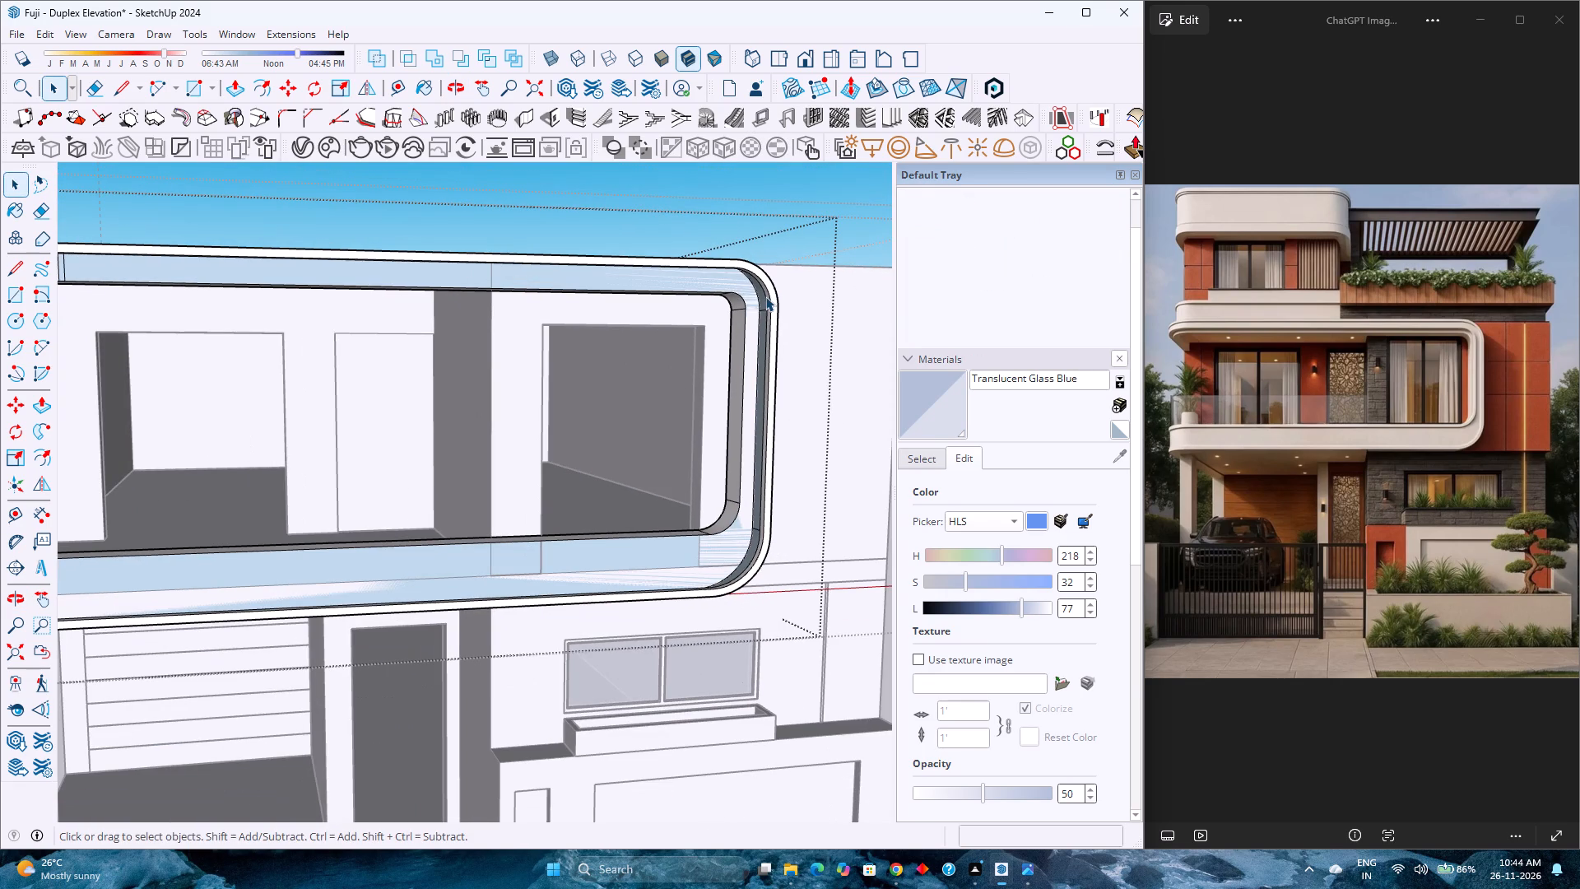
{"action": "scroll", "coordinate": [636, 427], "scroll_direction": "down", "scroll_amount": 4}
{"action": "middle_click_drag", "start_coordinate": [603, 440], "coordinate": [612, 444]}
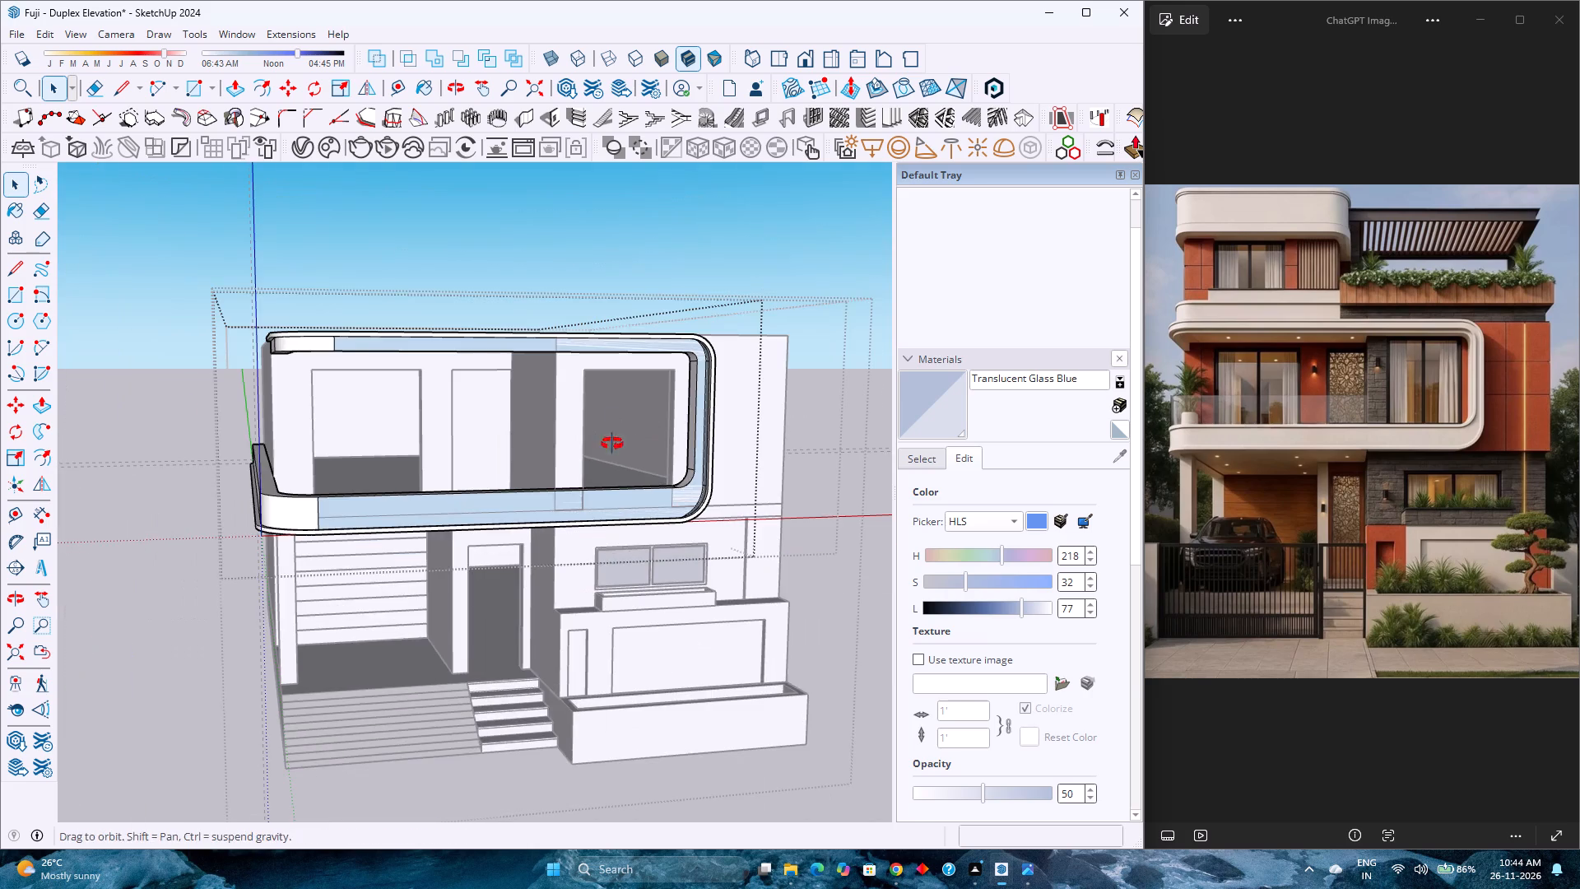
{"action": "middle_click_drag", "start_coordinate": [612, 444], "coordinate": [809, 454]}
{"action": "scroll", "coordinate": [616, 525], "scroll_direction": "down", "scroll_amount": 1}
{"action": "middle_click_drag", "start_coordinate": [546, 542], "coordinate": [755, 473]}
{"action": "scroll", "coordinate": [621, 477], "scroll_direction": "up", "scroll_amount": 1}
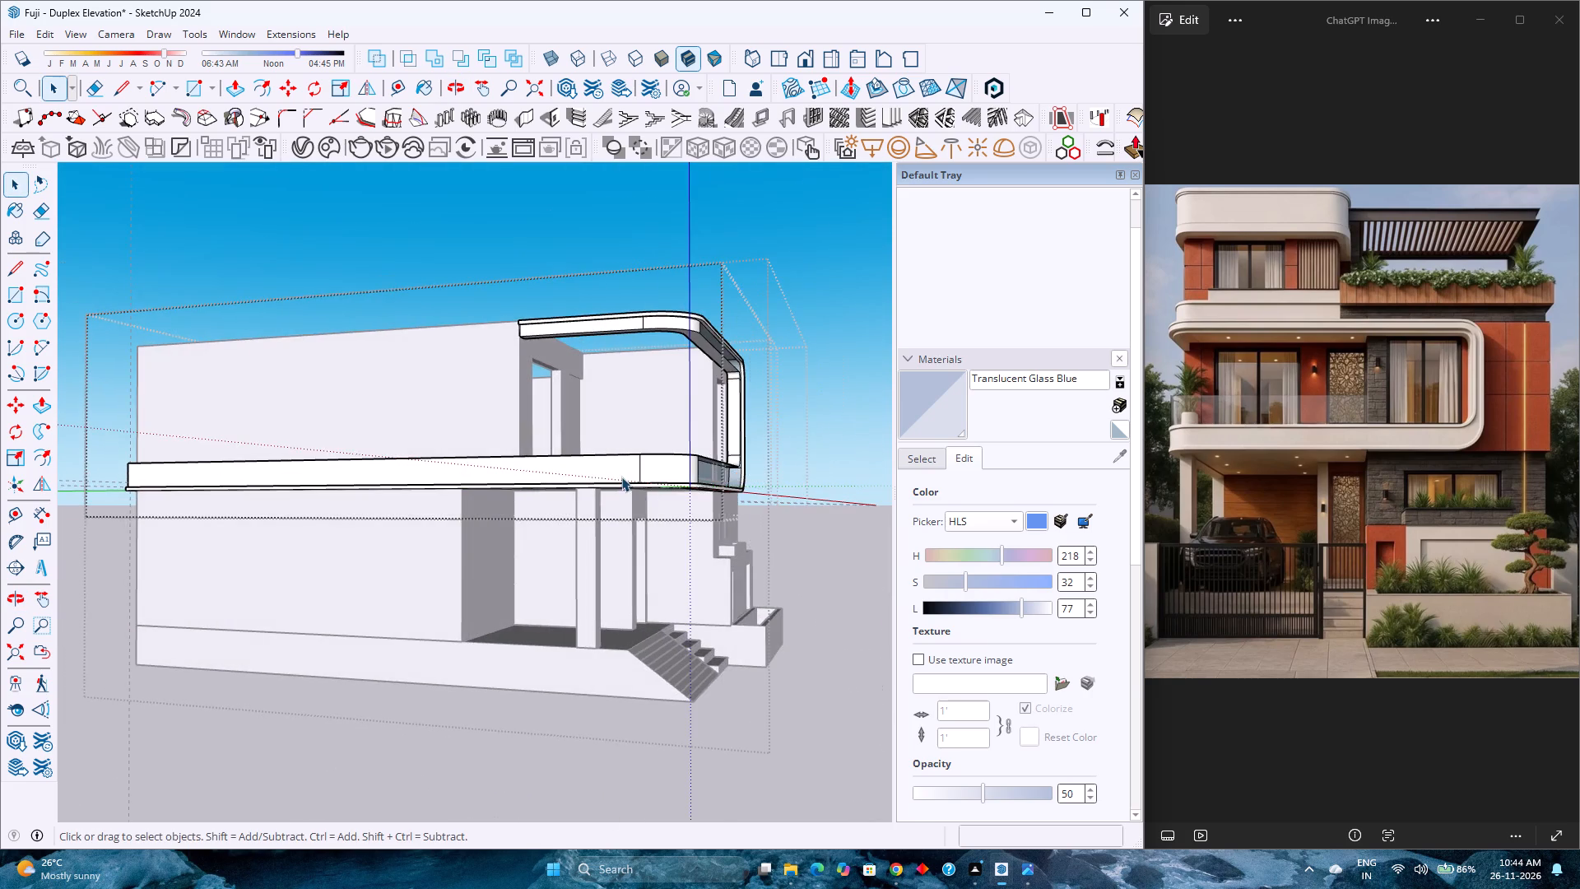
{"action": "scroll", "coordinate": [621, 477], "scroll_direction": "up", "scroll_amount": 5}
{"action": "middle_click_drag", "start_coordinate": [666, 486], "coordinate": [482, 524]}
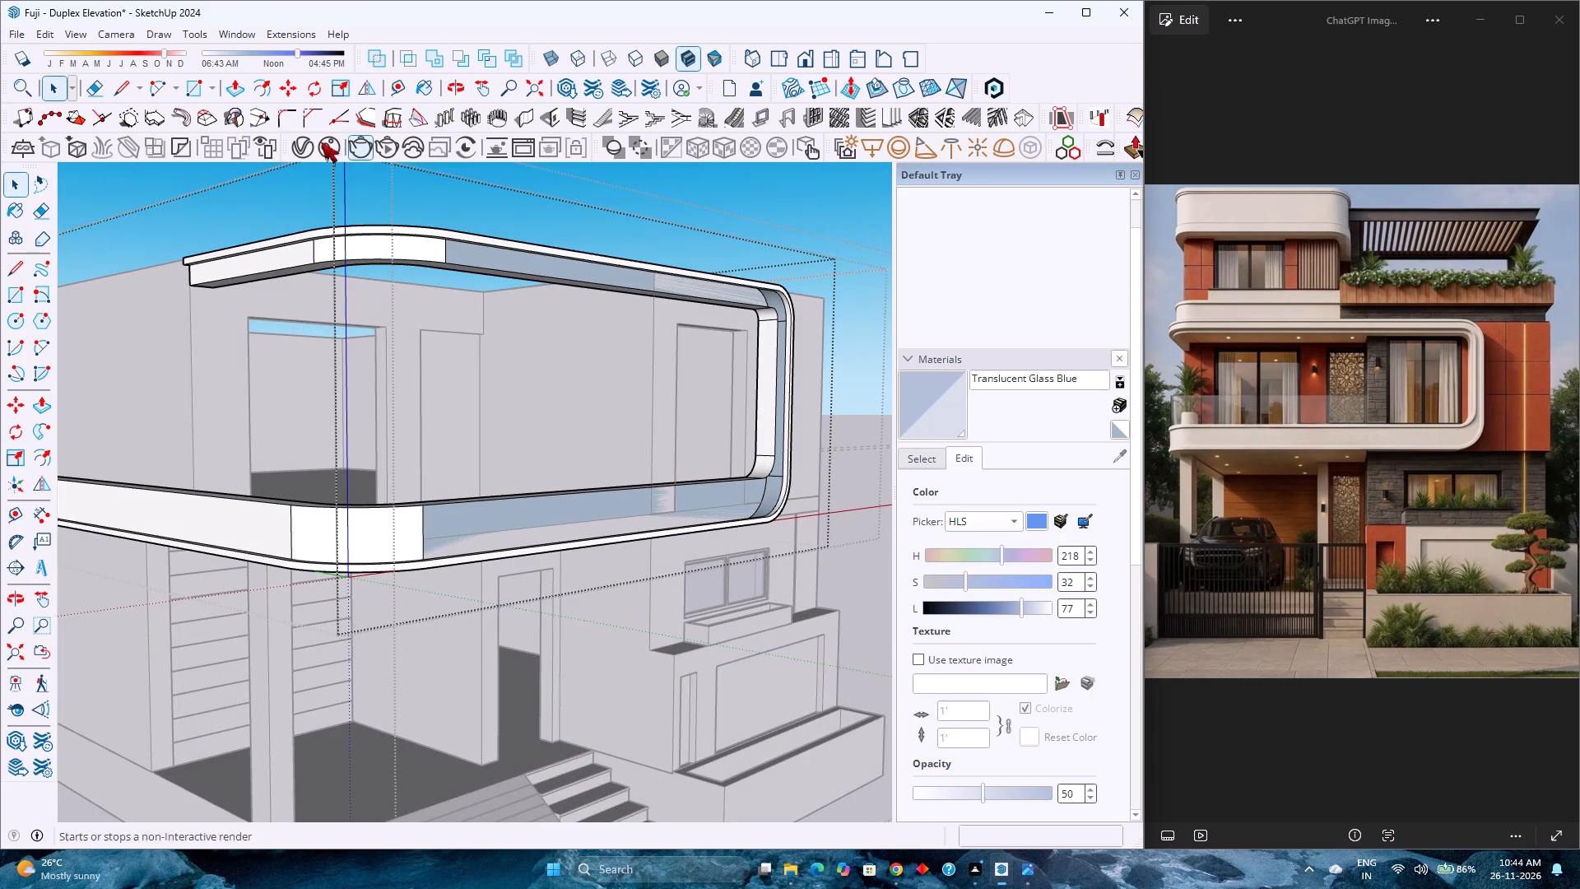
{"action": "left_click", "coordinate": [51, 31]}
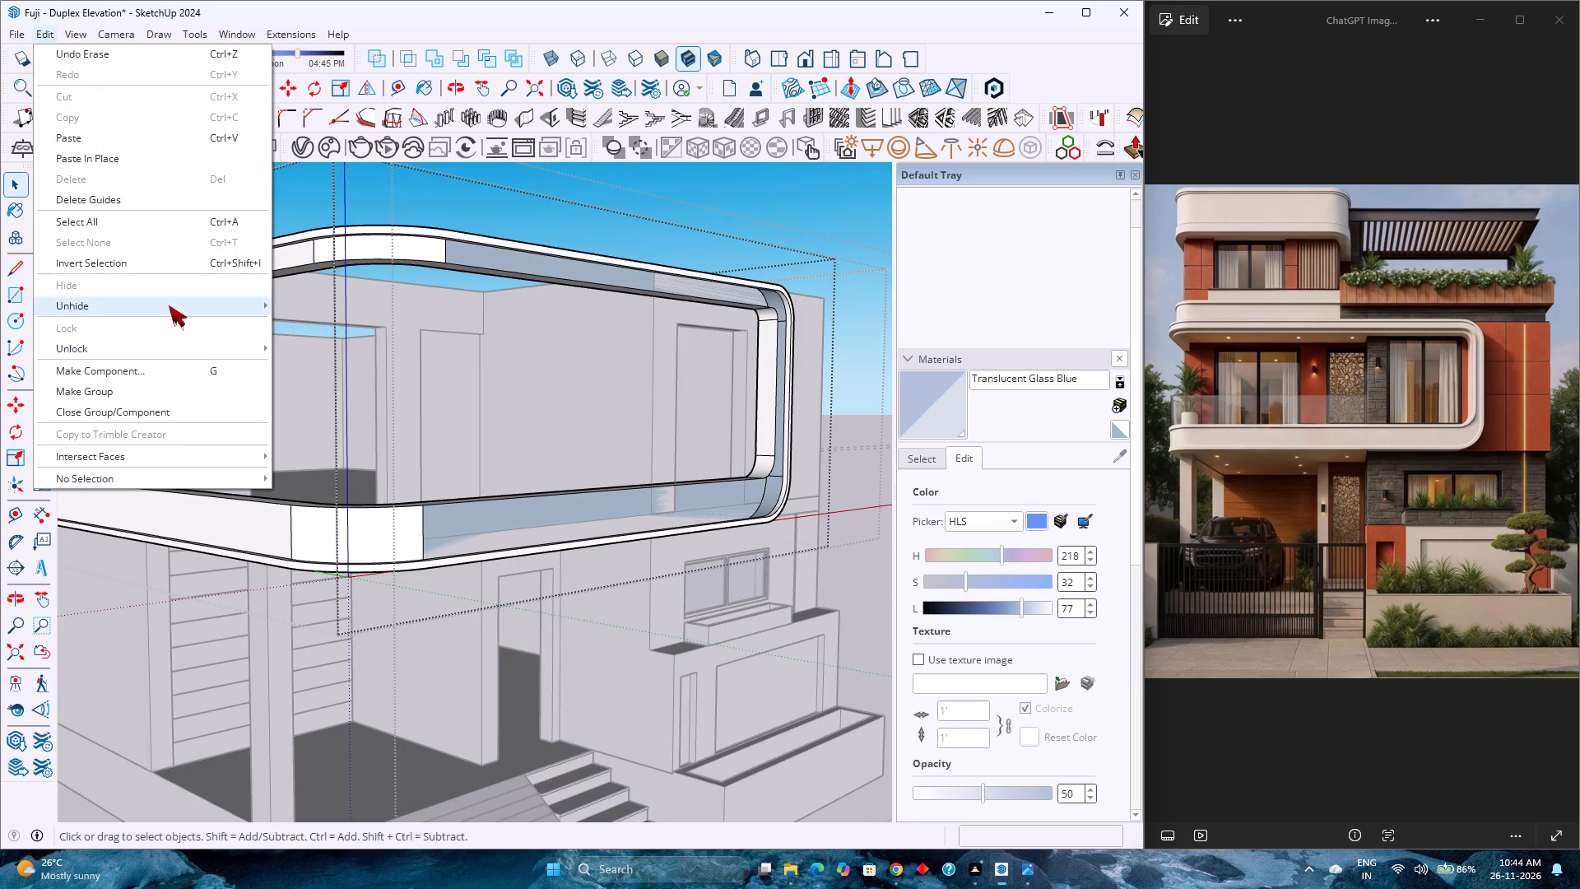
{"action": "left_click", "coordinate": [319, 351]}
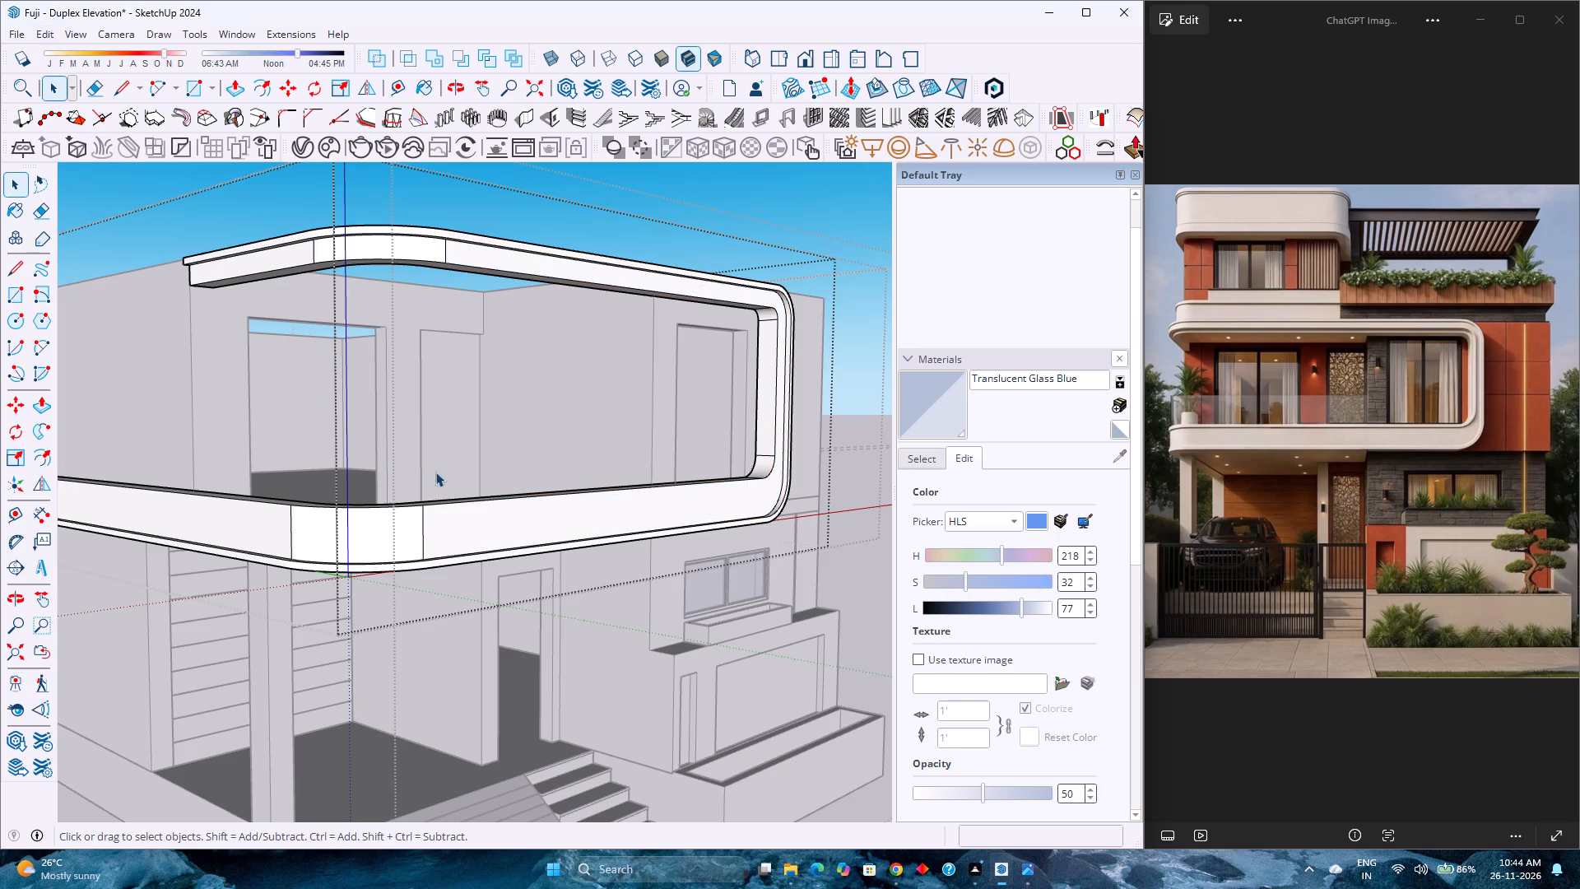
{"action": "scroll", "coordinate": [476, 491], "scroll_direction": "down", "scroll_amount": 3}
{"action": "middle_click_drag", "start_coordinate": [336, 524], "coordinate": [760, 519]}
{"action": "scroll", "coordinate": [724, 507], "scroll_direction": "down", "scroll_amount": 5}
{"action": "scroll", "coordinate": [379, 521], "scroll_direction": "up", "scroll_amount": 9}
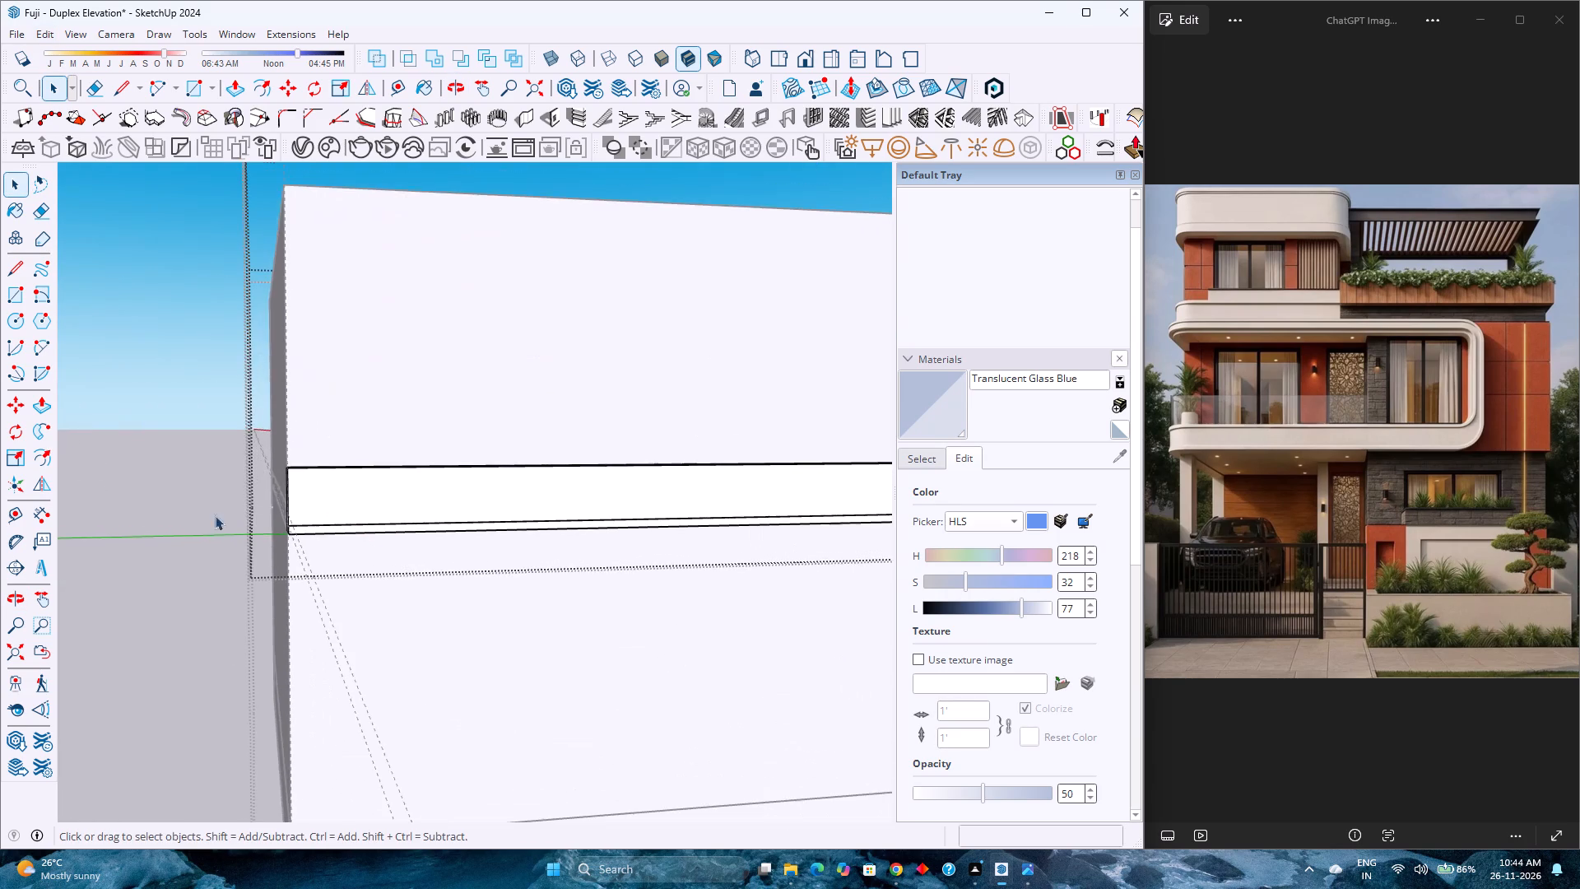
Copy the 3" square trim profile on the lower band's rear end up to the top outer corner of that end face.
{"action": "scroll", "coordinate": [281, 532], "scroll_direction": "up", "scroll_amount": 6}
{"action": "middle_click_drag", "start_coordinate": [288, 533], "coordinate": [565, 559]}
{"action": "scroll", "coordinate": [455, 531], "scroll_direction": "up", "scroll_amount": 9}
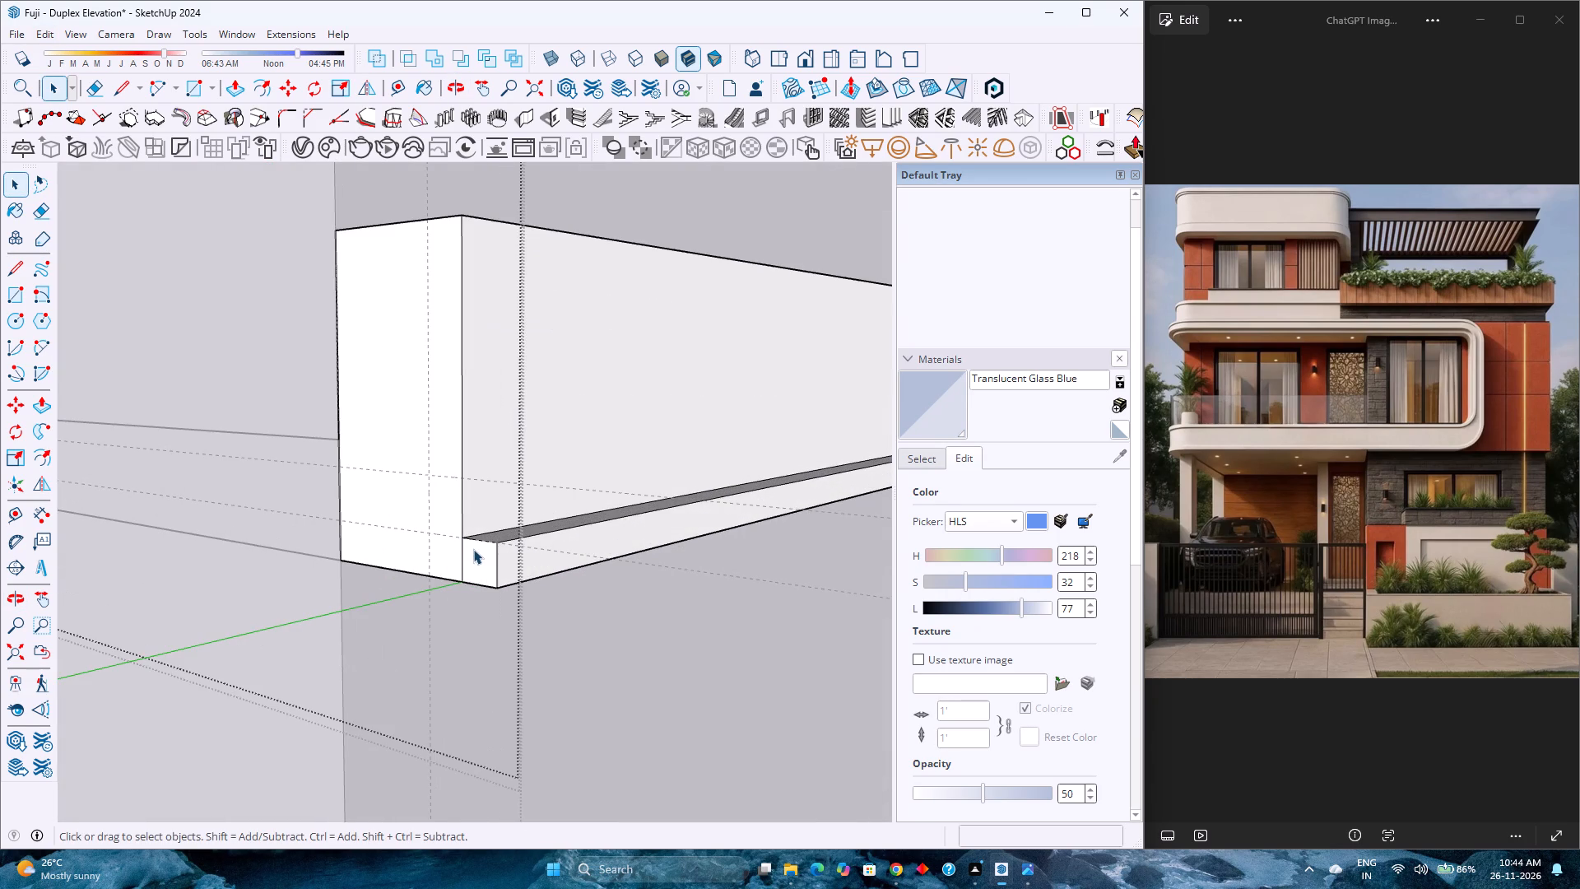
{"action": "left_click", "coordinate": [478, 553]}
{"action": "key", "text": "m"}
{"action": "scroll", "coordinate": [462, 541], "scroll_direction": "up", "scroll_amount": 3}
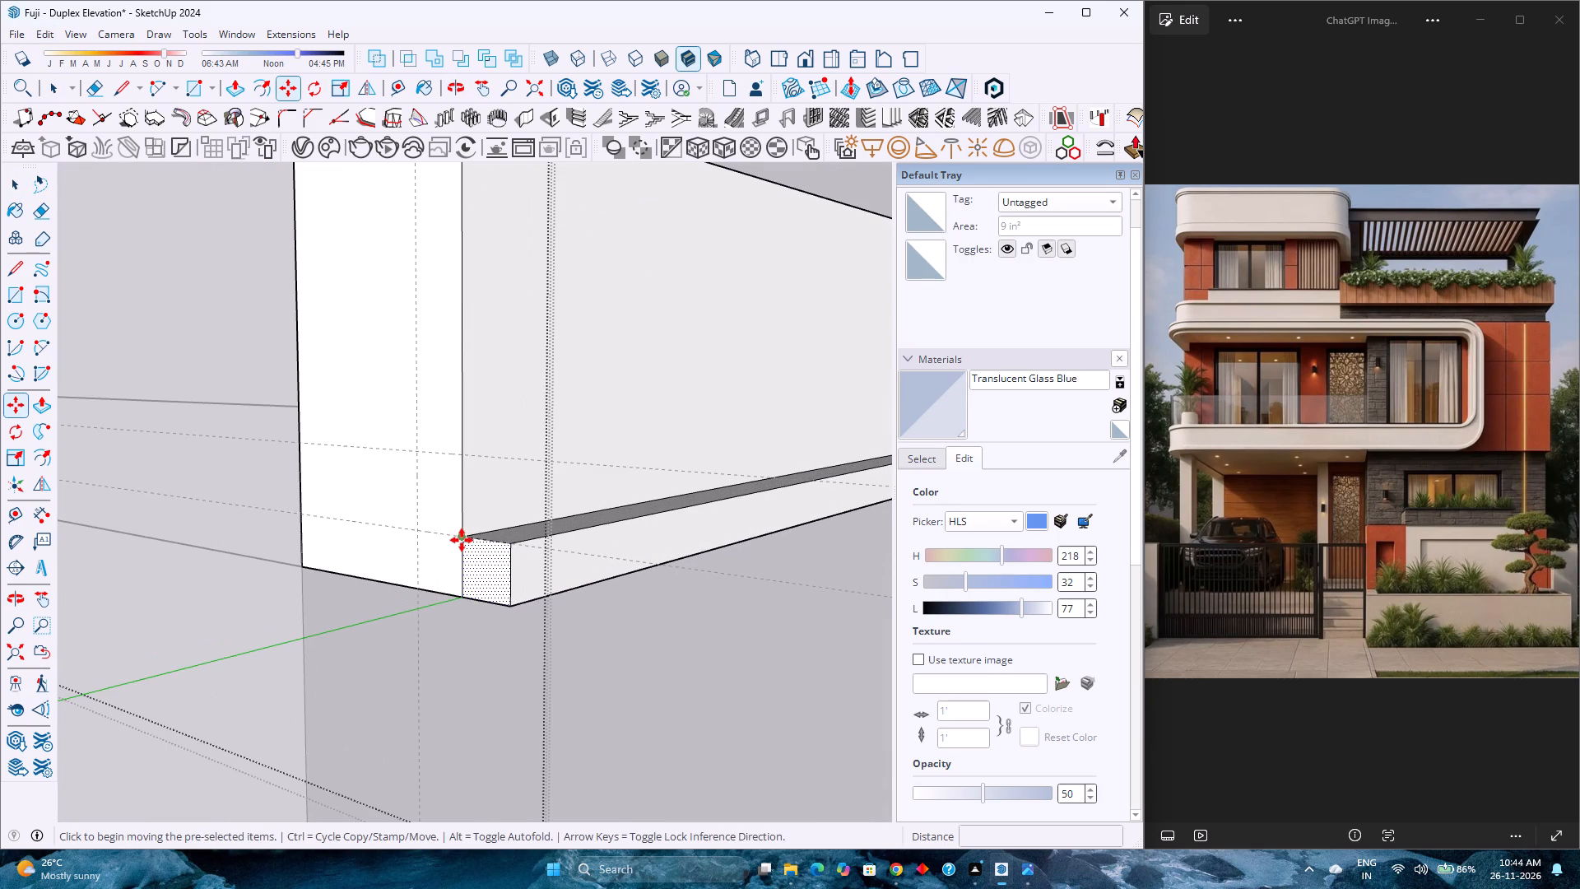
{"action": "left_click", "coordinate": [462, 538]}
{"action": "scroll", "coordinate": [459, 516], "scroll_direction": "down", "scroll_amount": 9}
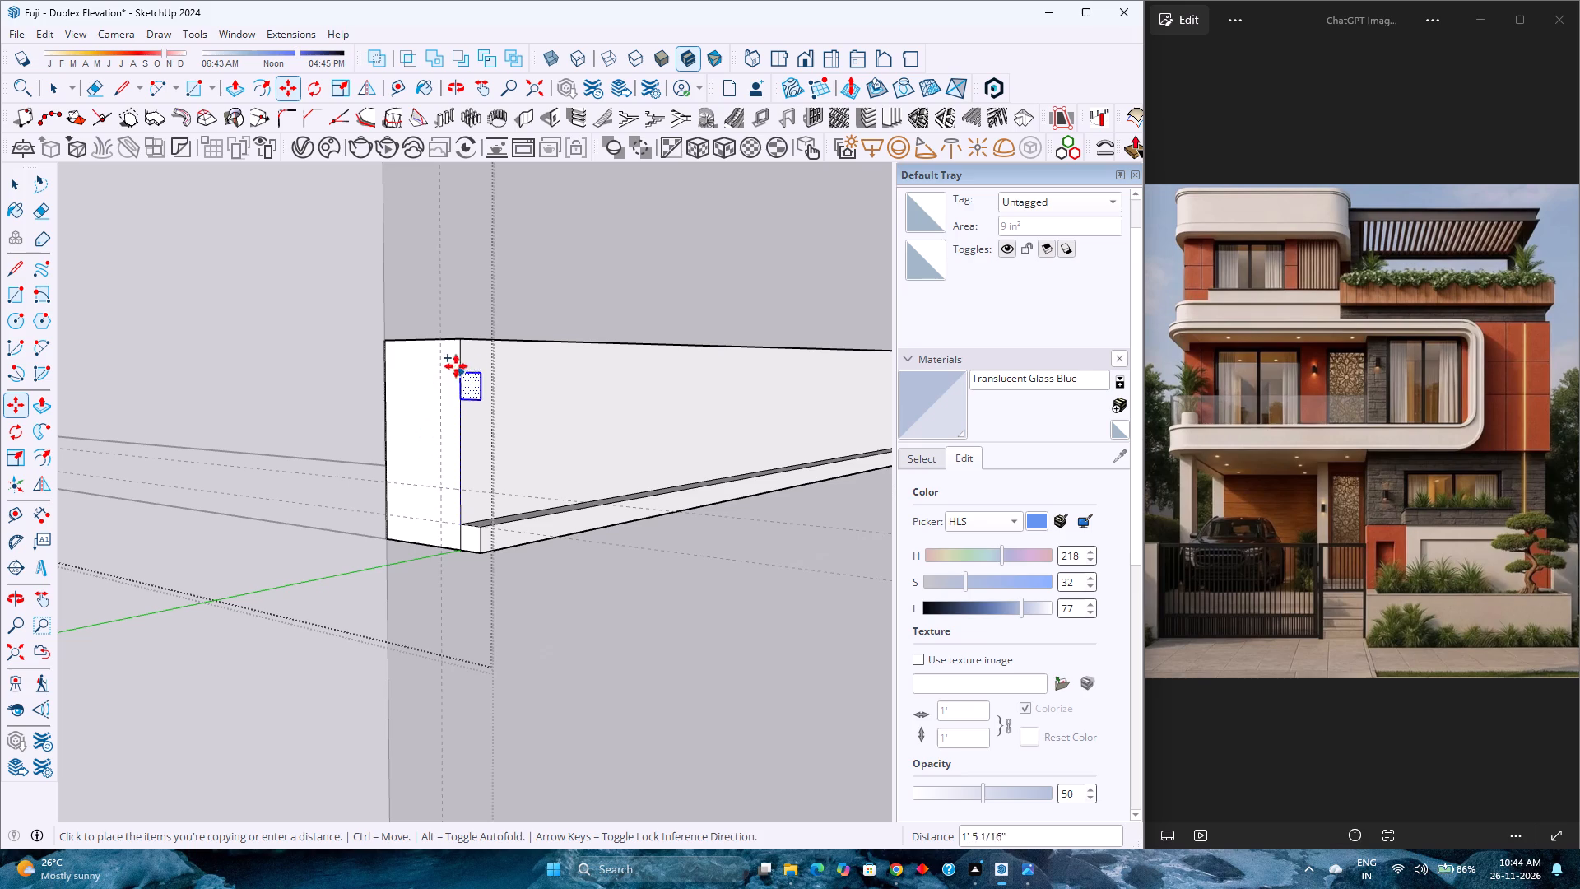
{"action": "left_click", "coordinate": [461, 344]}
{"action": "scroll", "coordinate": [456, 400], "scroll_direction": "up", "scroll_amount": 4}
{"action": "scroll", "coordinate": [456, 400], "scroll_direction": "down", "scroll_amount": 3}
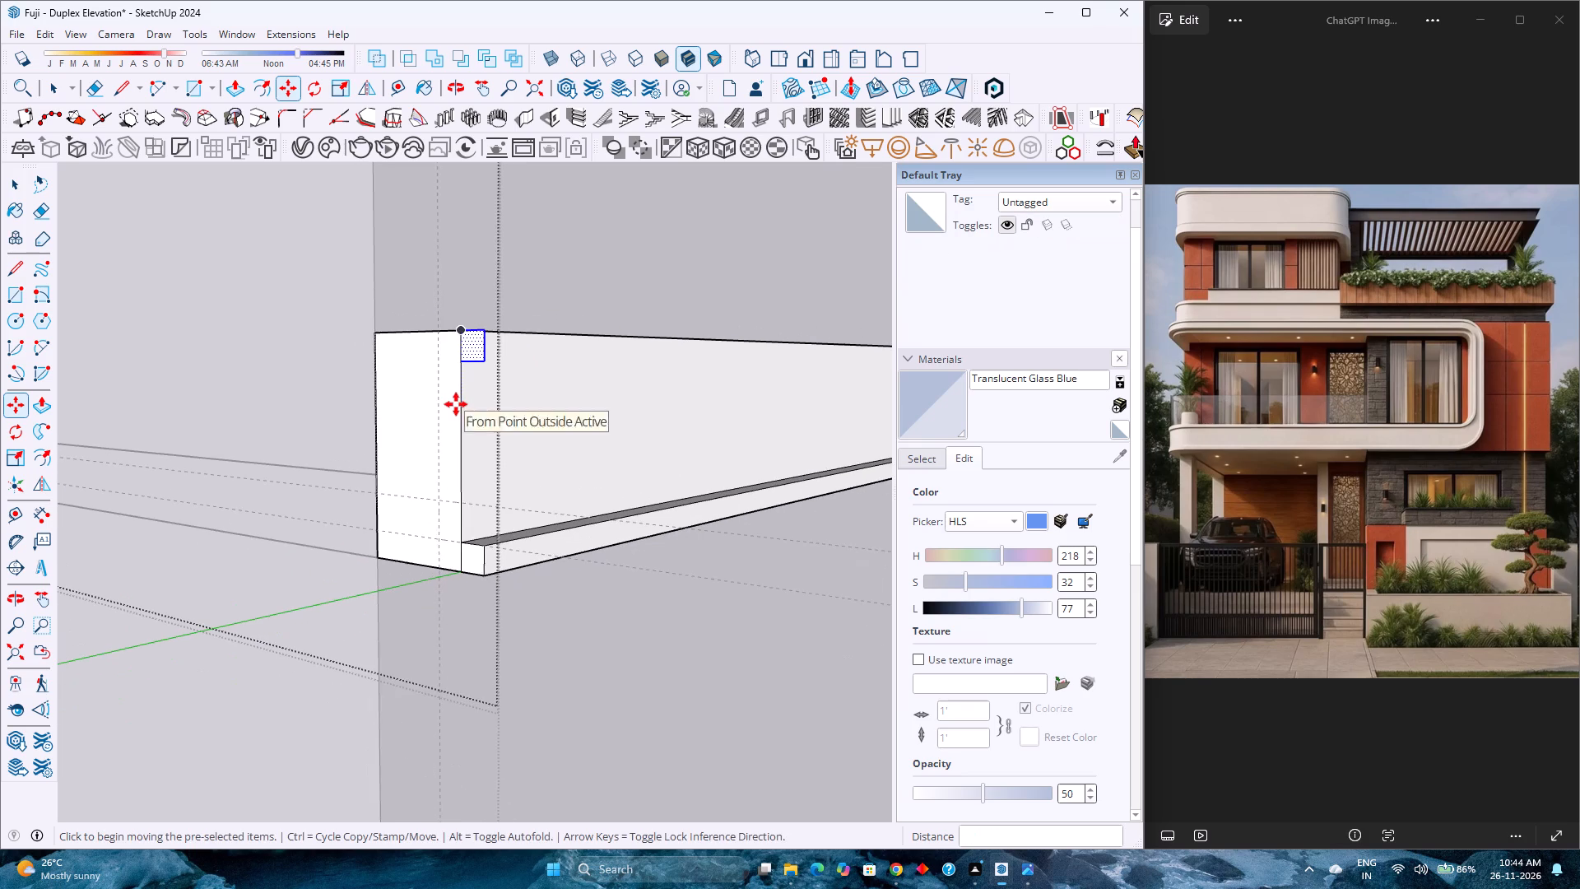
{"action": "scroll", "coordinate": [458, 414], "scroll_direction": "down", "scroll_amount": 2}
{"action": "key", "text": "space"}
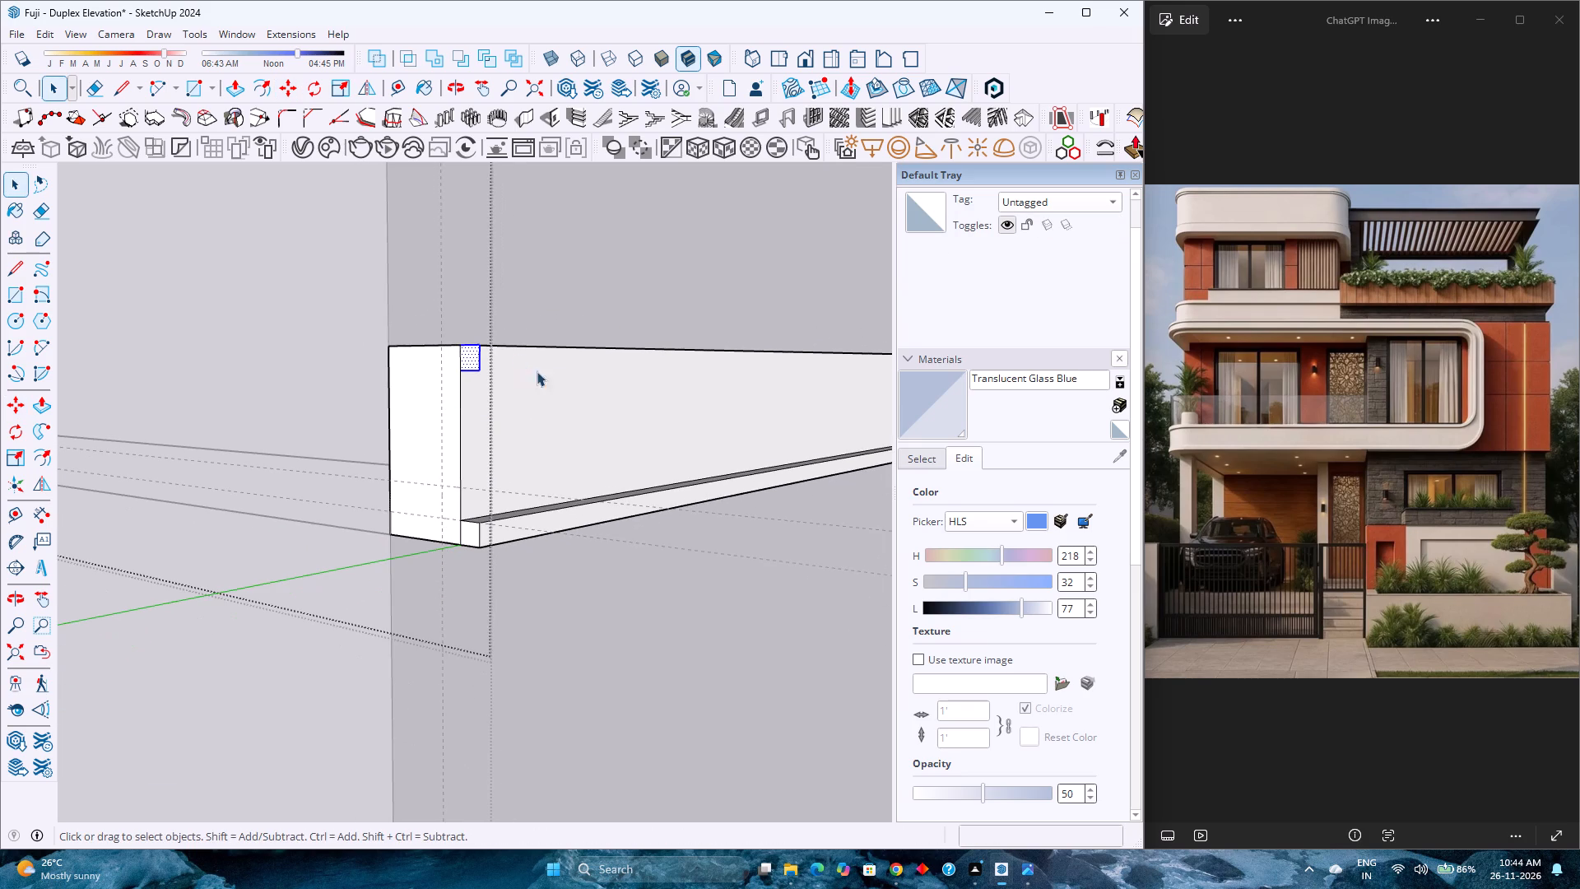
Sweep the copied square profile with Follow Me along the frame's inner front edges, from the lower band around both opening corners to the upper band's end.
{"action": "middle_click_drag", "start_coordinate": [557, 372], "coordinate": [504, 410]}
{"action": "scroll", "coordinate": [493, 383], "scroll_direction": "up", "scroll_amount": 2}
{"action": "left_click", "coordinate": [509, 347]}
{"action": "scroll", "coordinate": [490, 378], "scroll_direction": "down", "scroll_amount": 15}
{"action": "middle_click_drag", "start_coordinate": [622, 405], "coordinate": [330, 532], "text": "shift"}
{"action": "middle_click_drag", "start_coordinate": [499, 506], "coordinate": [302, 556]}
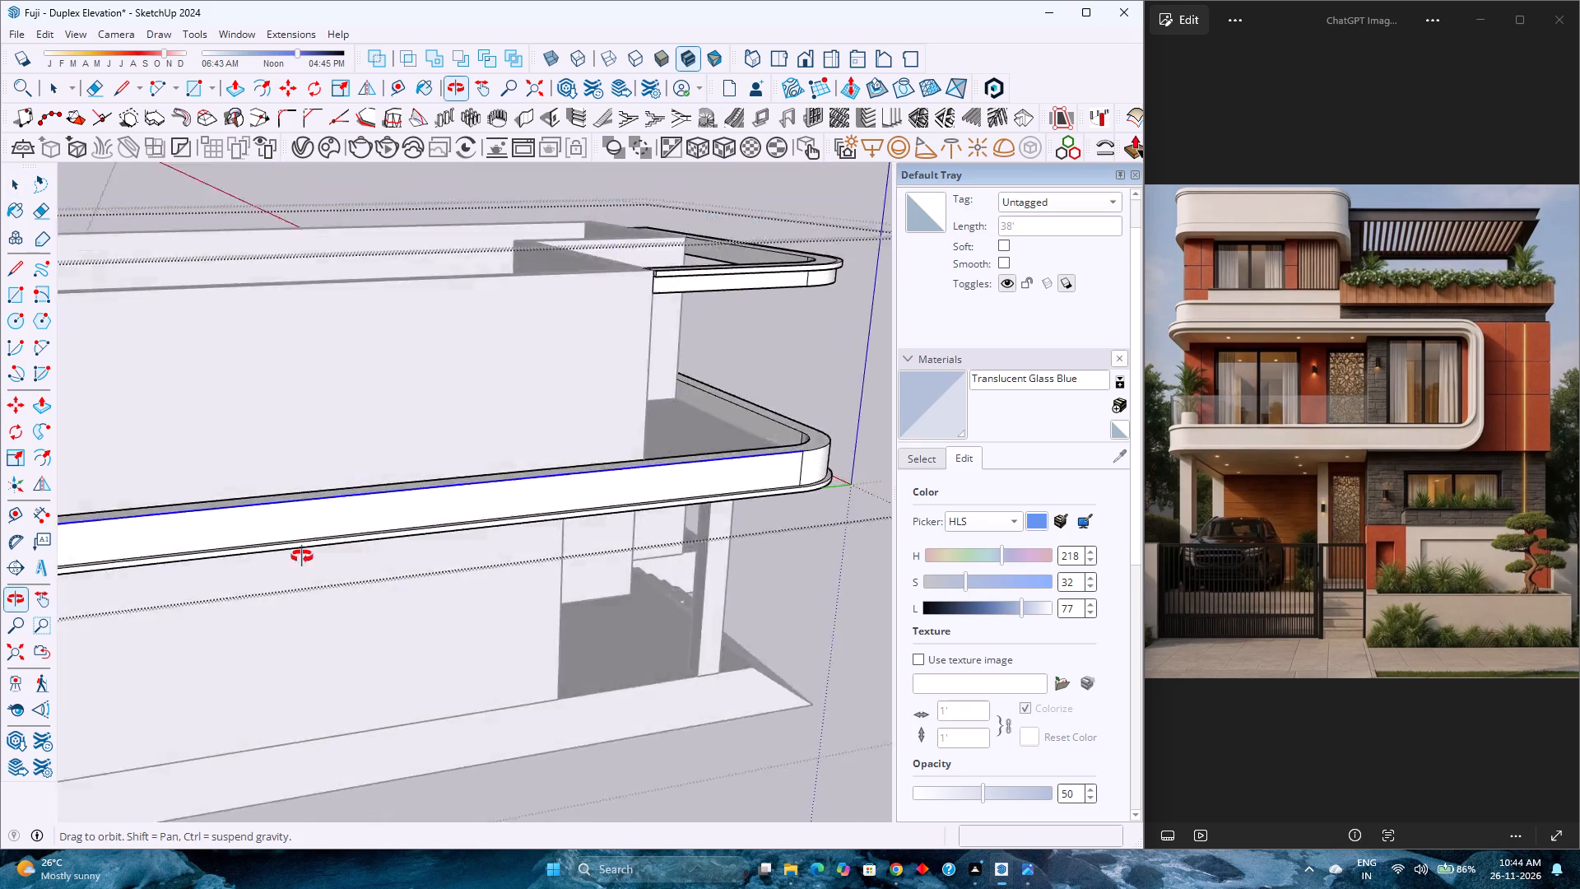
{"action": "middle_click_drag", "start_coordinate": [302, 556], "coordinate": [36, 608]}
{"action": "scroll", "coordinate": [681, 557], "scroll_direction": "up", "scroll_amount": 7}
{"action": "left_click", "coordinate": [690, 566], "text": "ctrl"}
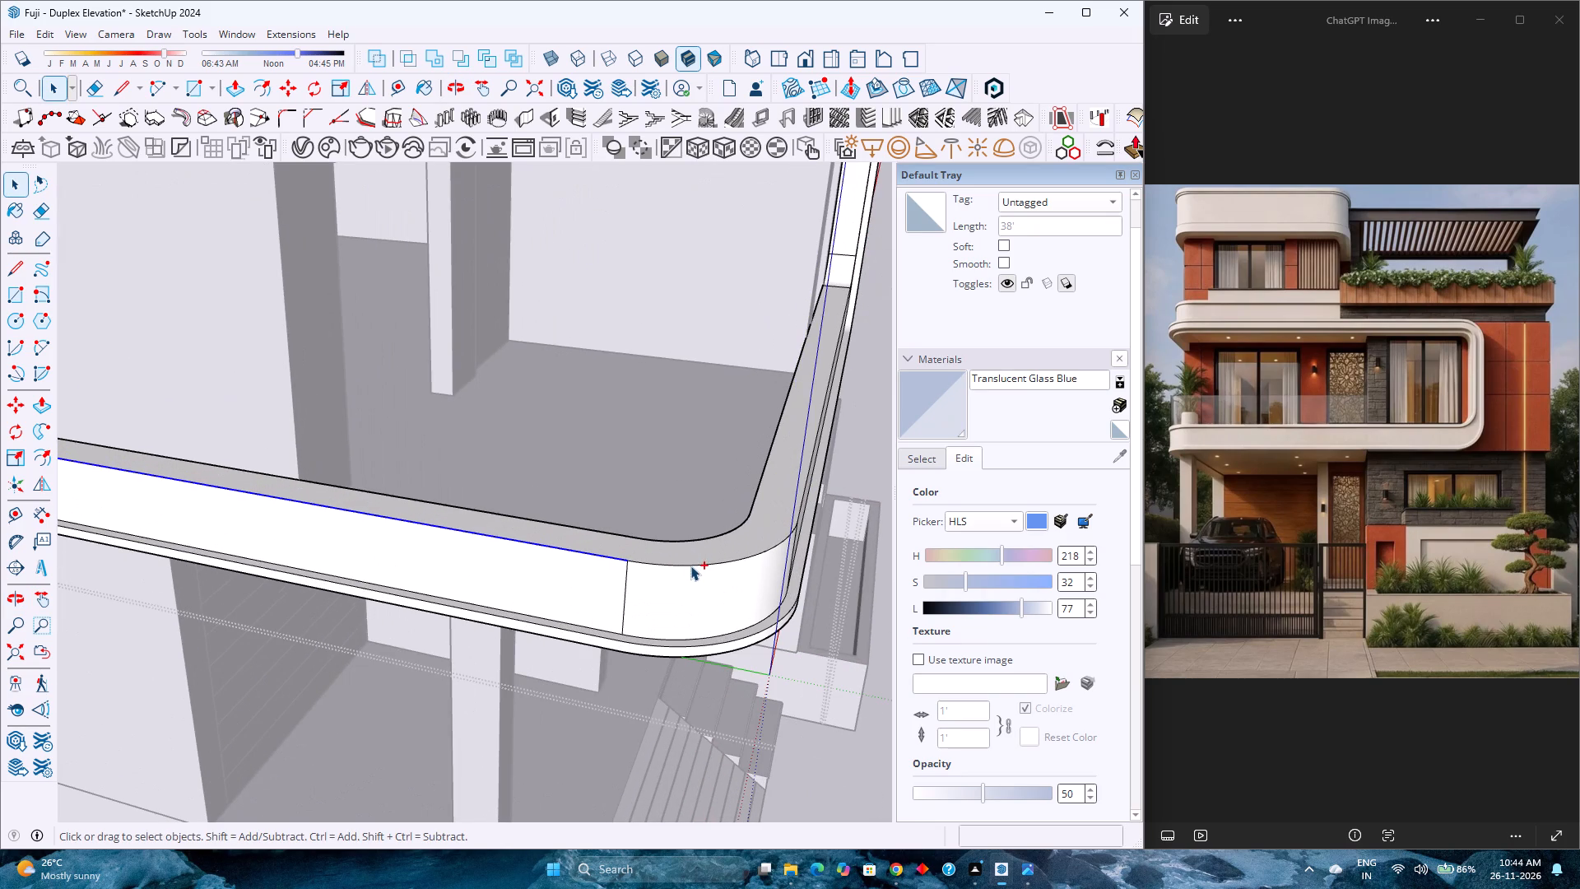
{"action": "scroll", "coordinate": [711, 561], "scroll_direction": "down", "scroll_amount": 1}
{"action": "middle_click_drag", "start_coordinate": [708, 561], "coordinate": [468, 552]}
{"action": "scroll", "coordinate": [529, 542], "scroll_direction": "down", "scroll_amount": 5}
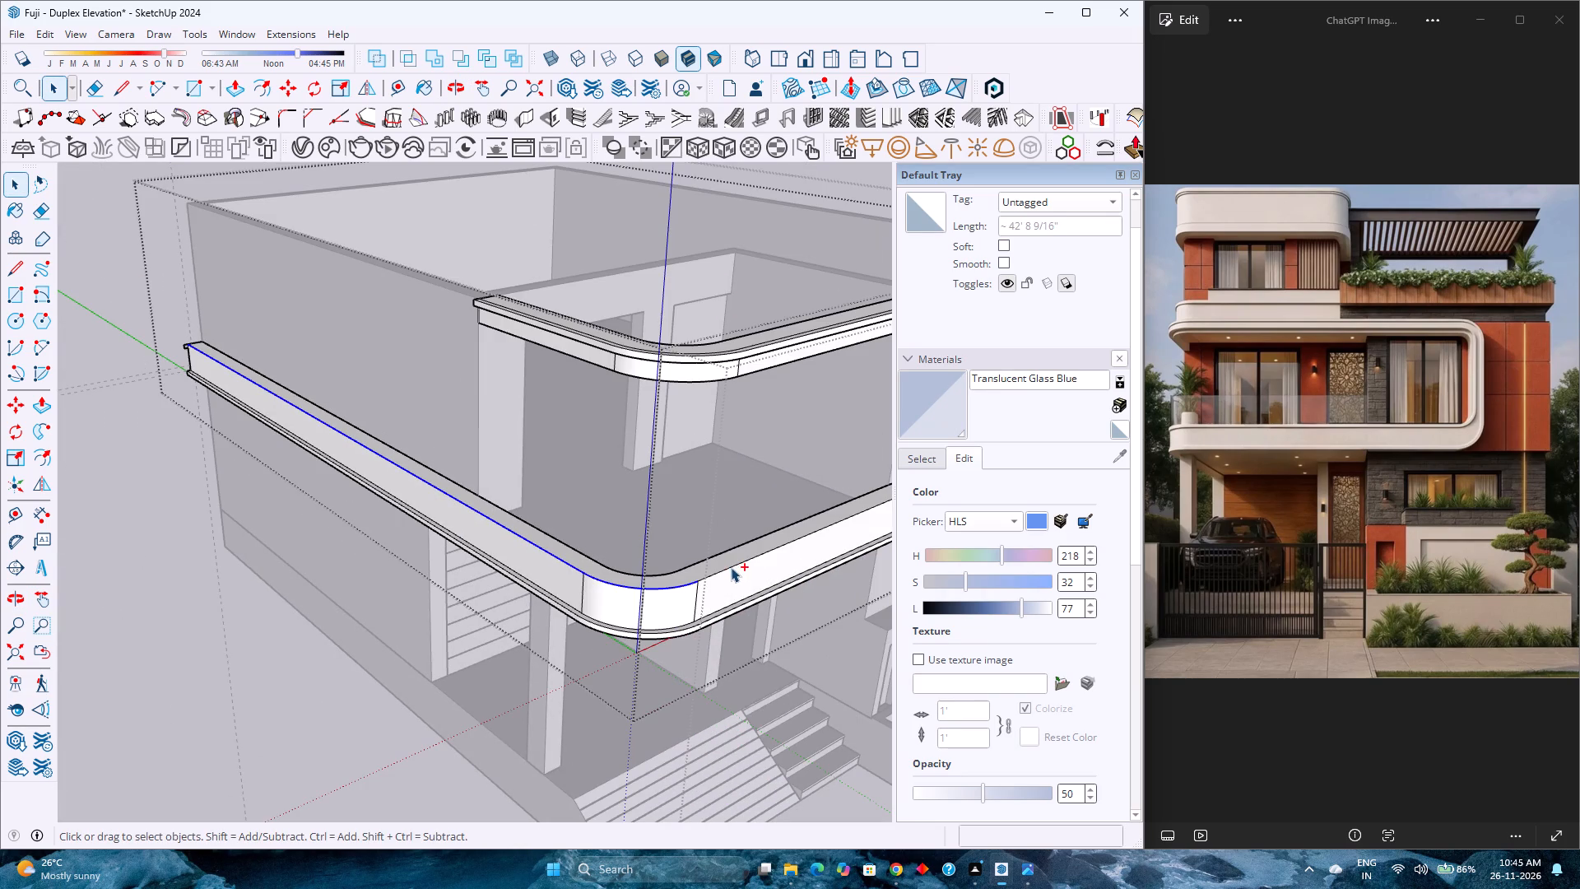
{"action": "left_click", "coordinate": [731, 567], "text": "ctrl"}
{"action": "scroll", "coordinate": [698, 562], "scroll_direction": "down", "scroll_amount": 3}
{"action": "middle_click_drag", "start_coordinate": [708, 560], "coordinate": [444, 561]}
{"action": "scroll", "coordinate": [758, 572], "scroll_direction": "up", "scroll_amount": 4}
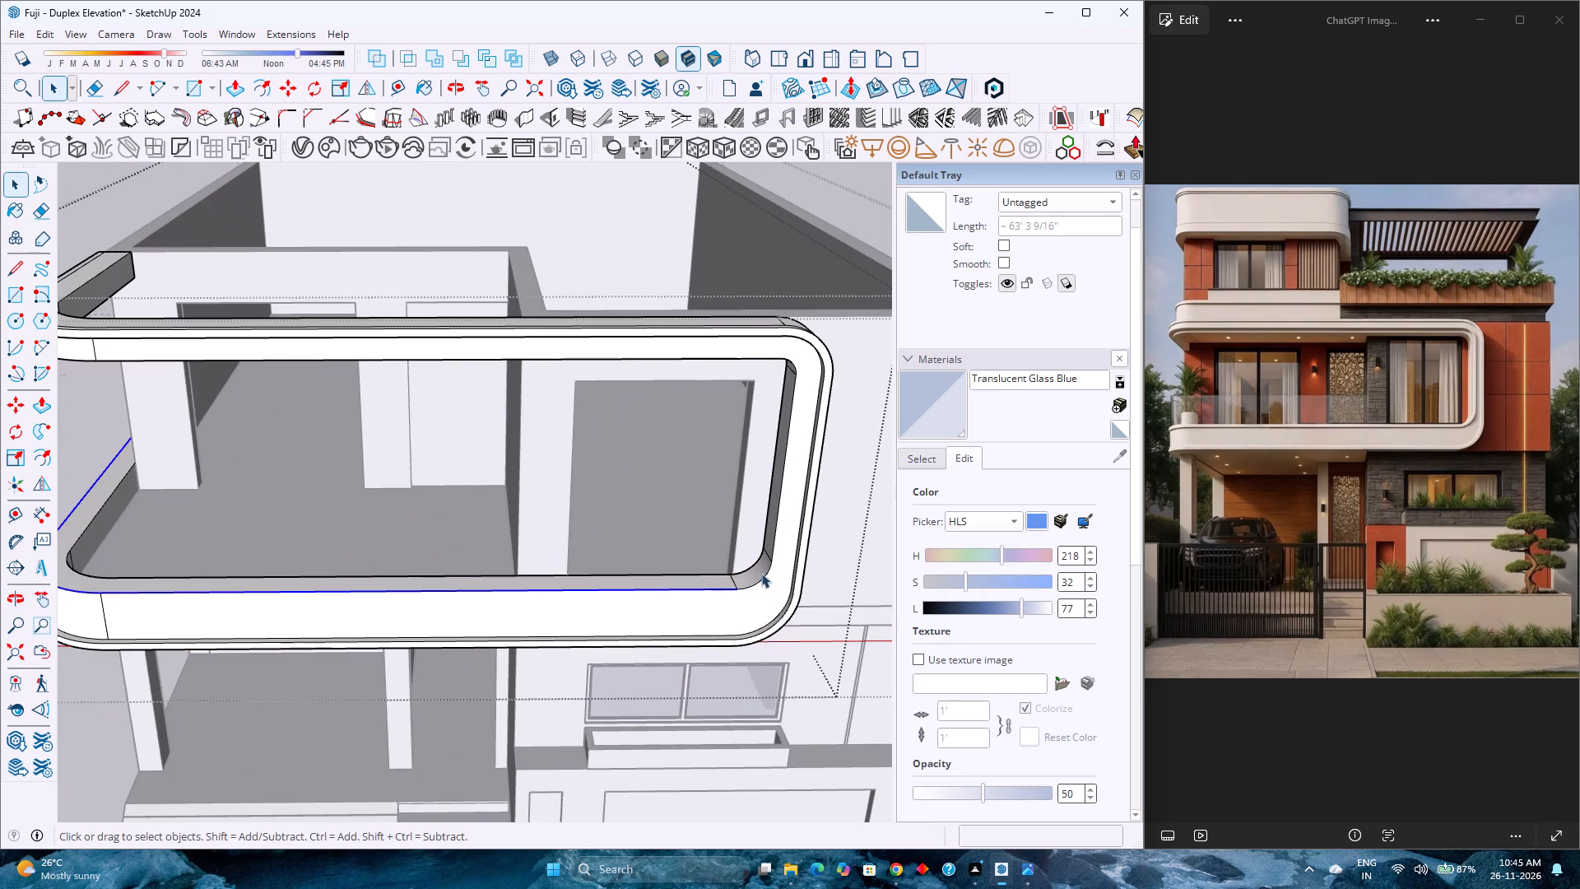
{"action": "left_click", "coordinate": [762, 578], "text": "ctrl"}
{"action": "scroll", "coordinate": [762, 578], "scroll_direction": "up", "scroll_amount": 2}
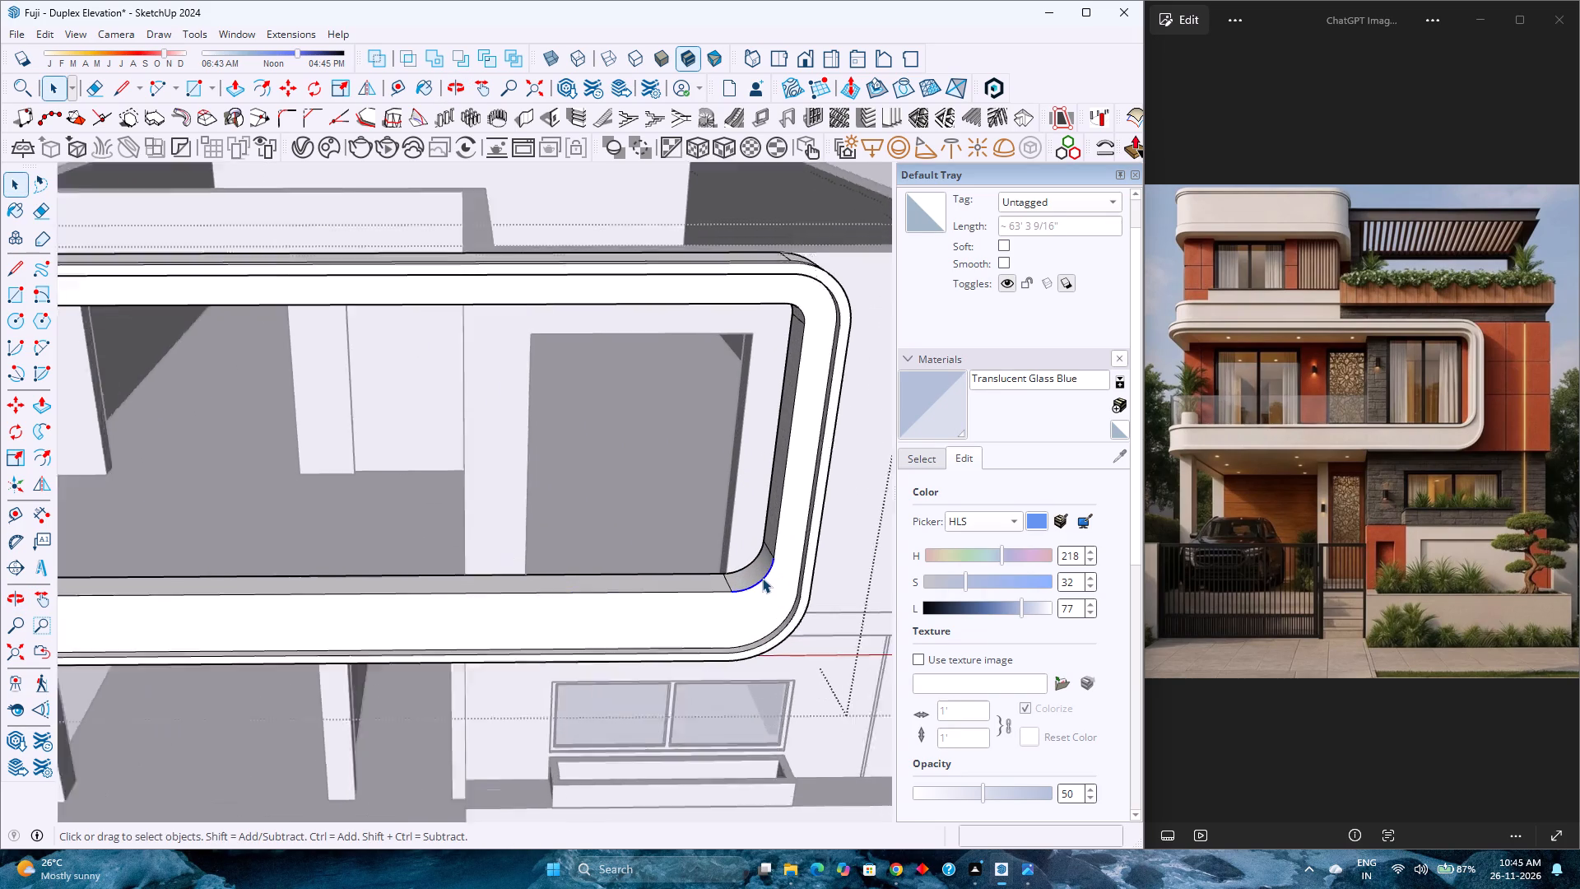
{"action": "scroll", "coordinate": [762, 578], "scroll_direction": "up", "scroll_amount": 6}
{"action": "left_click", "coordinate": [683, 601], "text": "ctrl"}
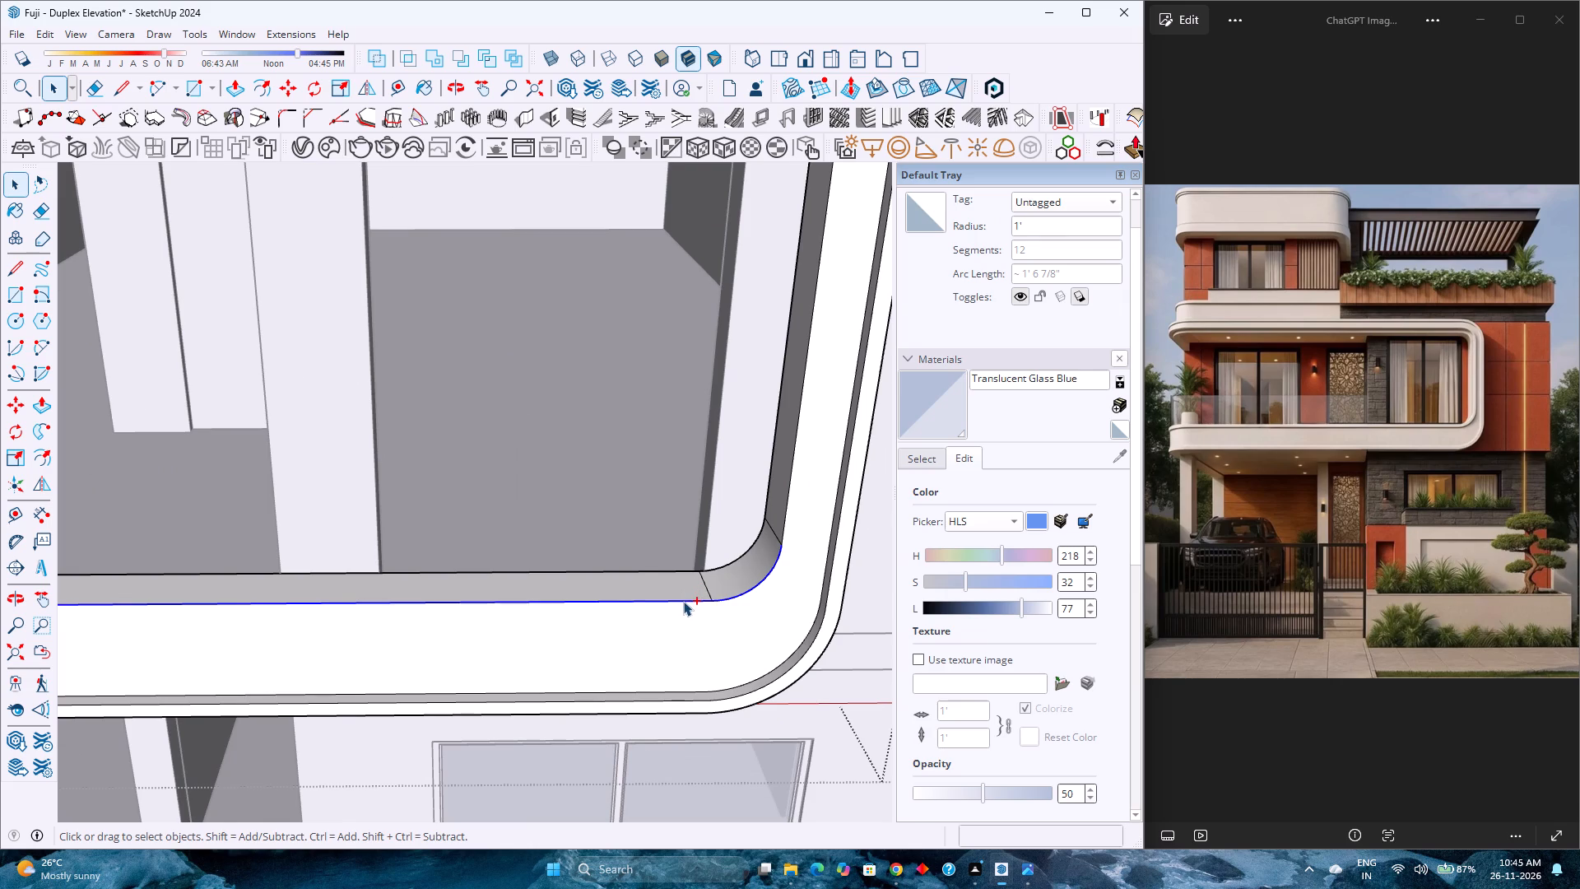
{"action": "scroll", "coordinate": [683, 601], "scroll_direction": "down", "scroll_amount": 3}
{"action": "left_click", "coordinate": [760, 533], "text": "ctrl"}
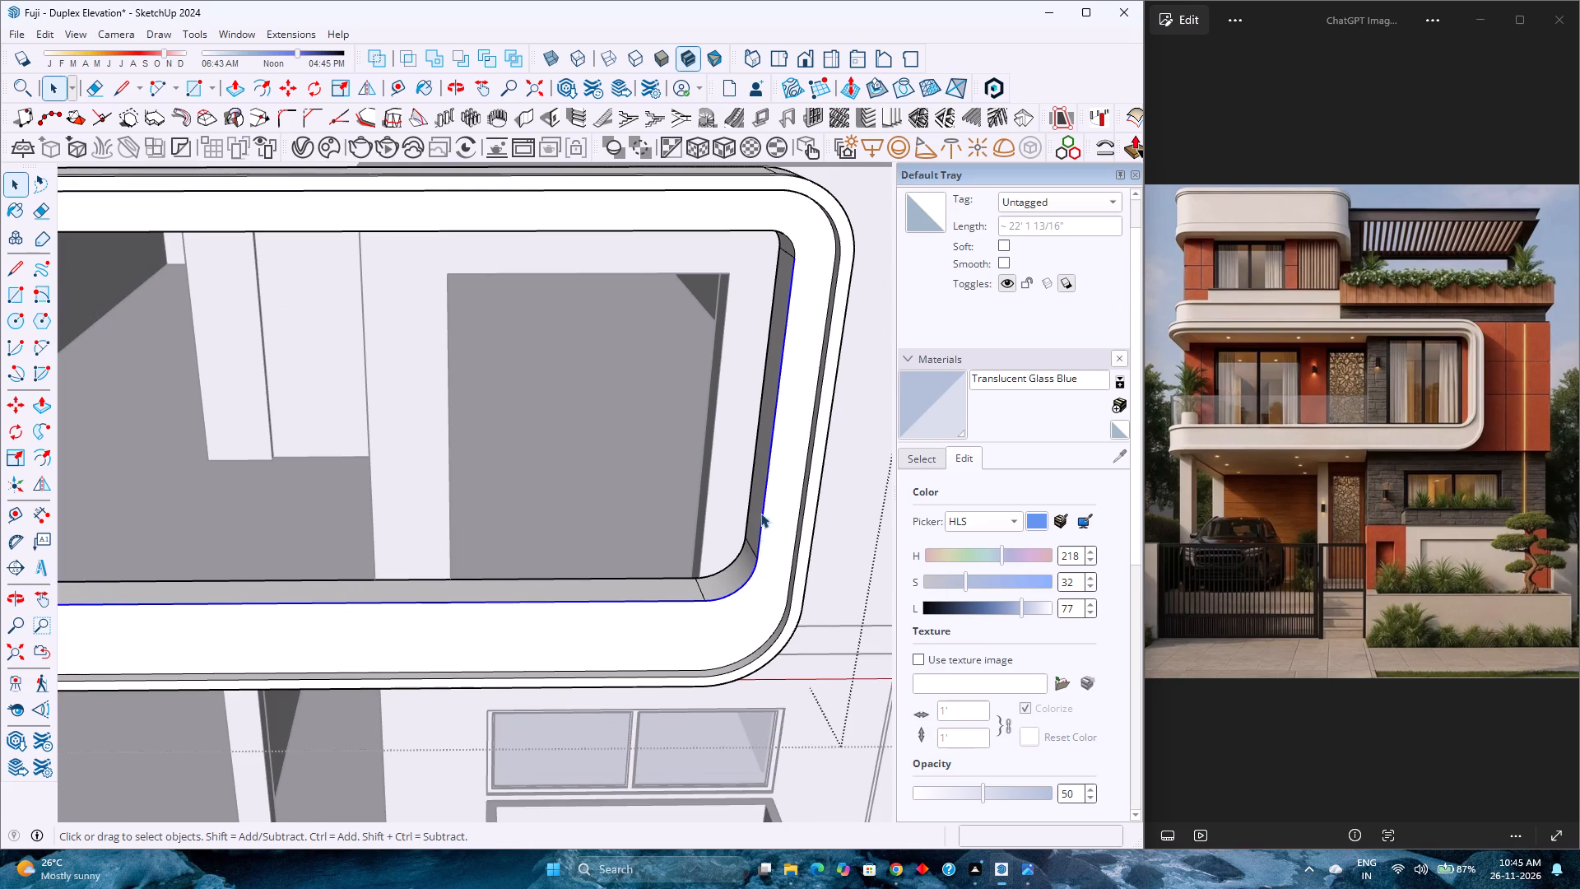
{"action": "scroll", "coordinate": [789, 241], "scroll_direction": "up", "scroll_amount": 3}
{"action": "left_click", "coordinate": [791, 241], "text": "ctrl"}
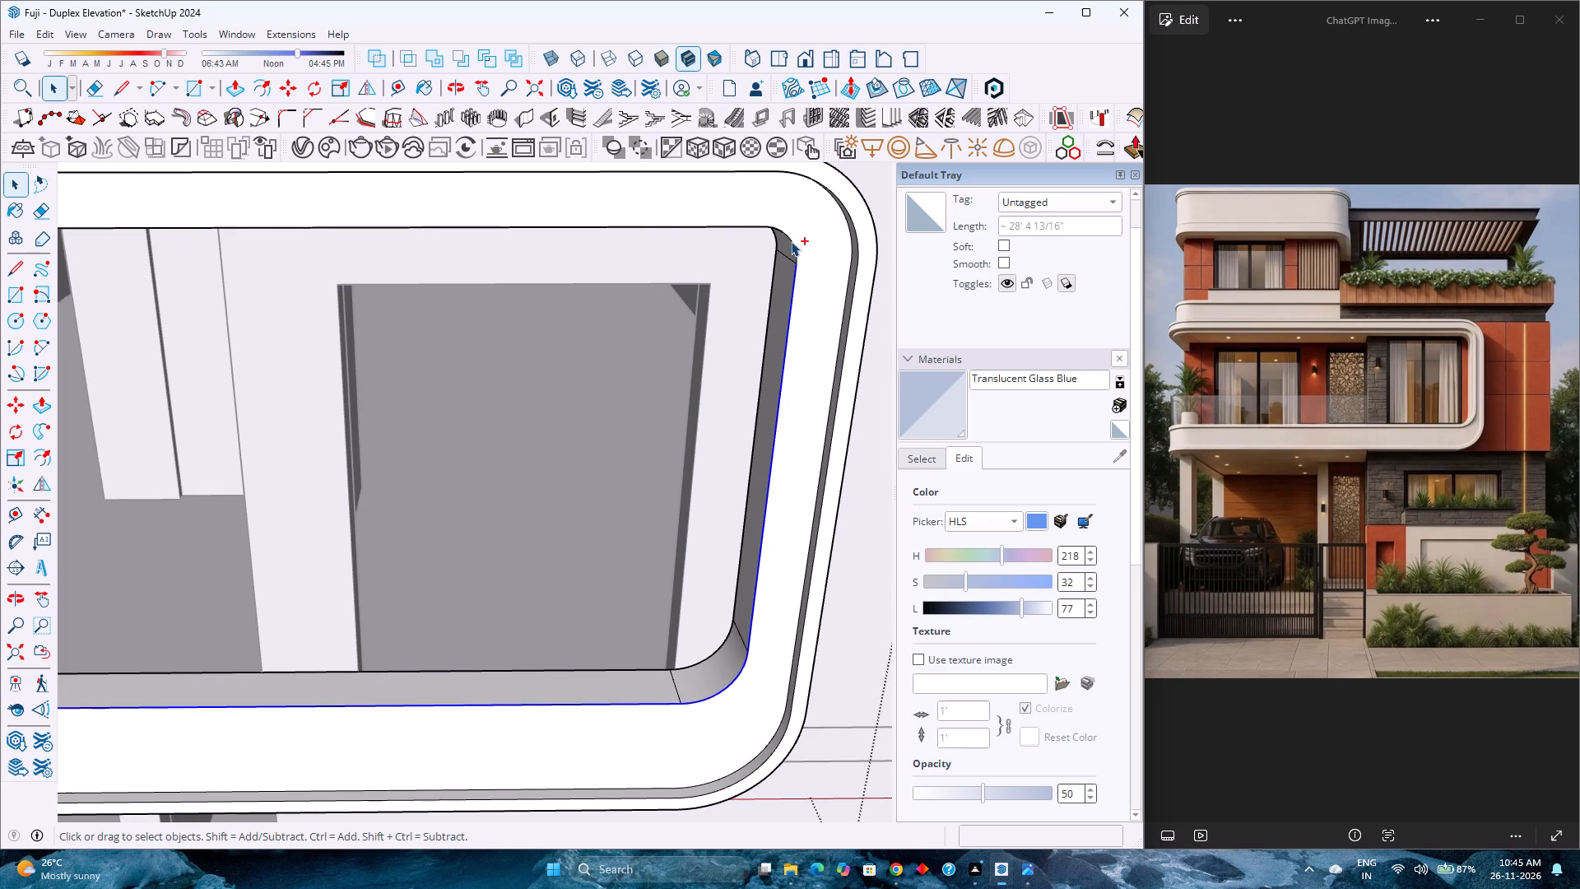
{"action": "scroll", "coordinate": [746, 230], "scroll_direction": "up", "scroll_amount": 1, "text": "ctrl"}
{"action": "middle_click_drag", "start_coordinate": [746, 230], "coordinate": [807, 181], "text": "ctrl"}
{"action": "scroll", "coordinate": [488, 438], "scroll_direction": "up", "scroll_amount": 2, "text": "ctrl"}
{"action": "left_click", "coordinate": [476, 463], "text": "ctrl"}
{"action": "scroll", "coordinate": [551, 465], "scroll_direction": "down", "scroll_amount": 7}
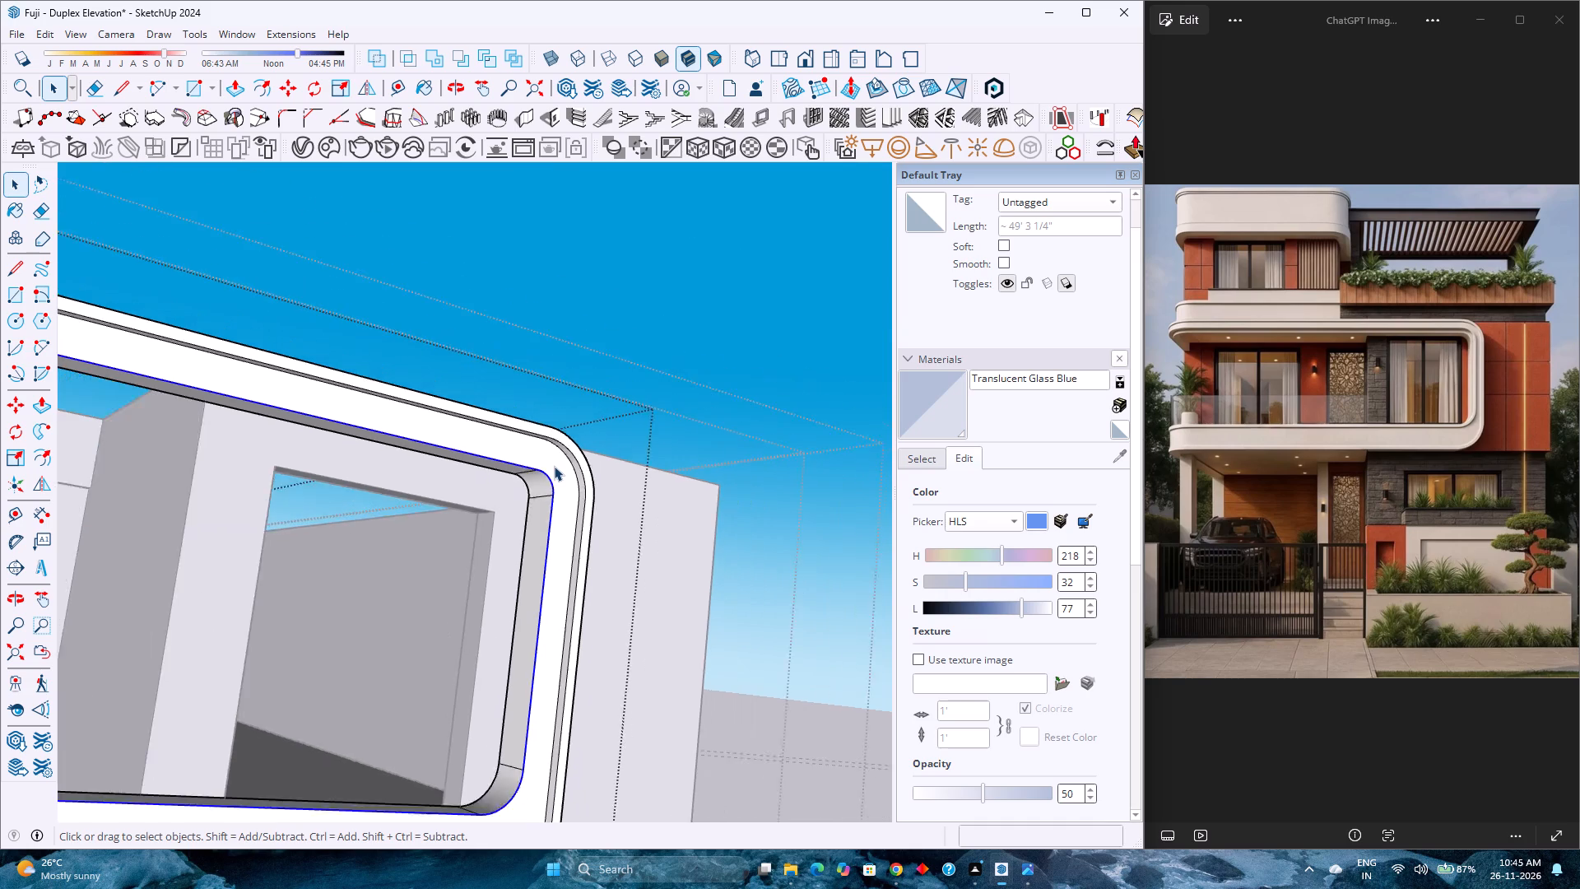
{"action": "scroll", "coordinate": [554, 466], "scroll_direction": "down", "scroll_amount": 11}
{"action": "middle_click_drag", "start_coordinate": [369, 524], "coordinate": [671, 629], "text": "shift"}
{"action": "middle_click", "coordinate": [671, 629], "text": "shift"}
{"action": "scroll", "coordinate": [517, 515], "scroll_direction": "up", "scroll_amount": 7}
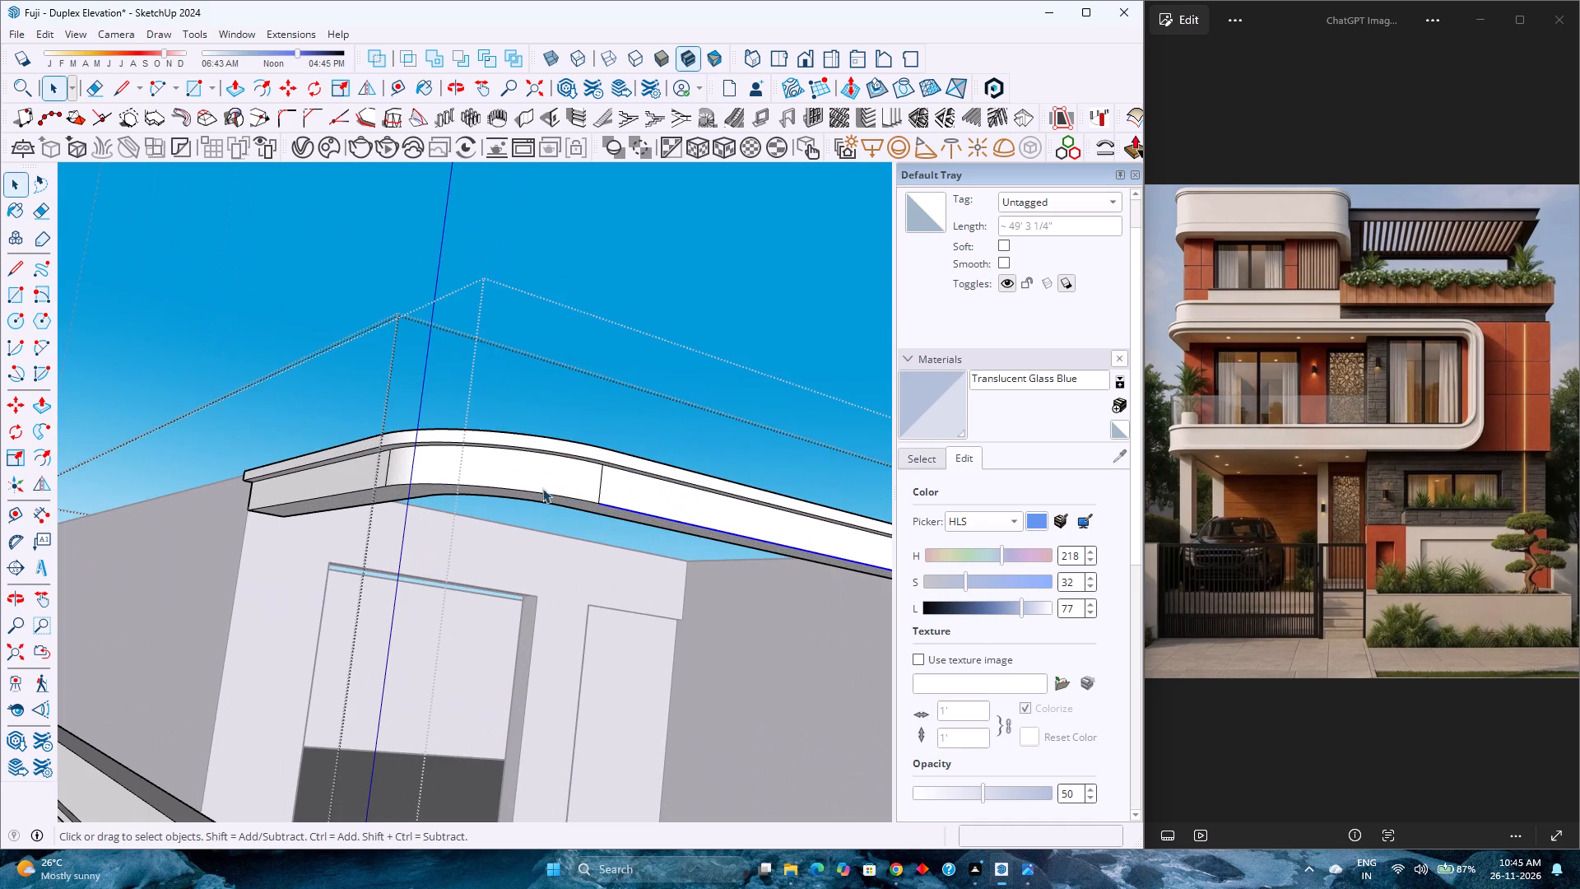
{"action": "left_click", "coordinate": [555, 493], "text": "ctrl"}
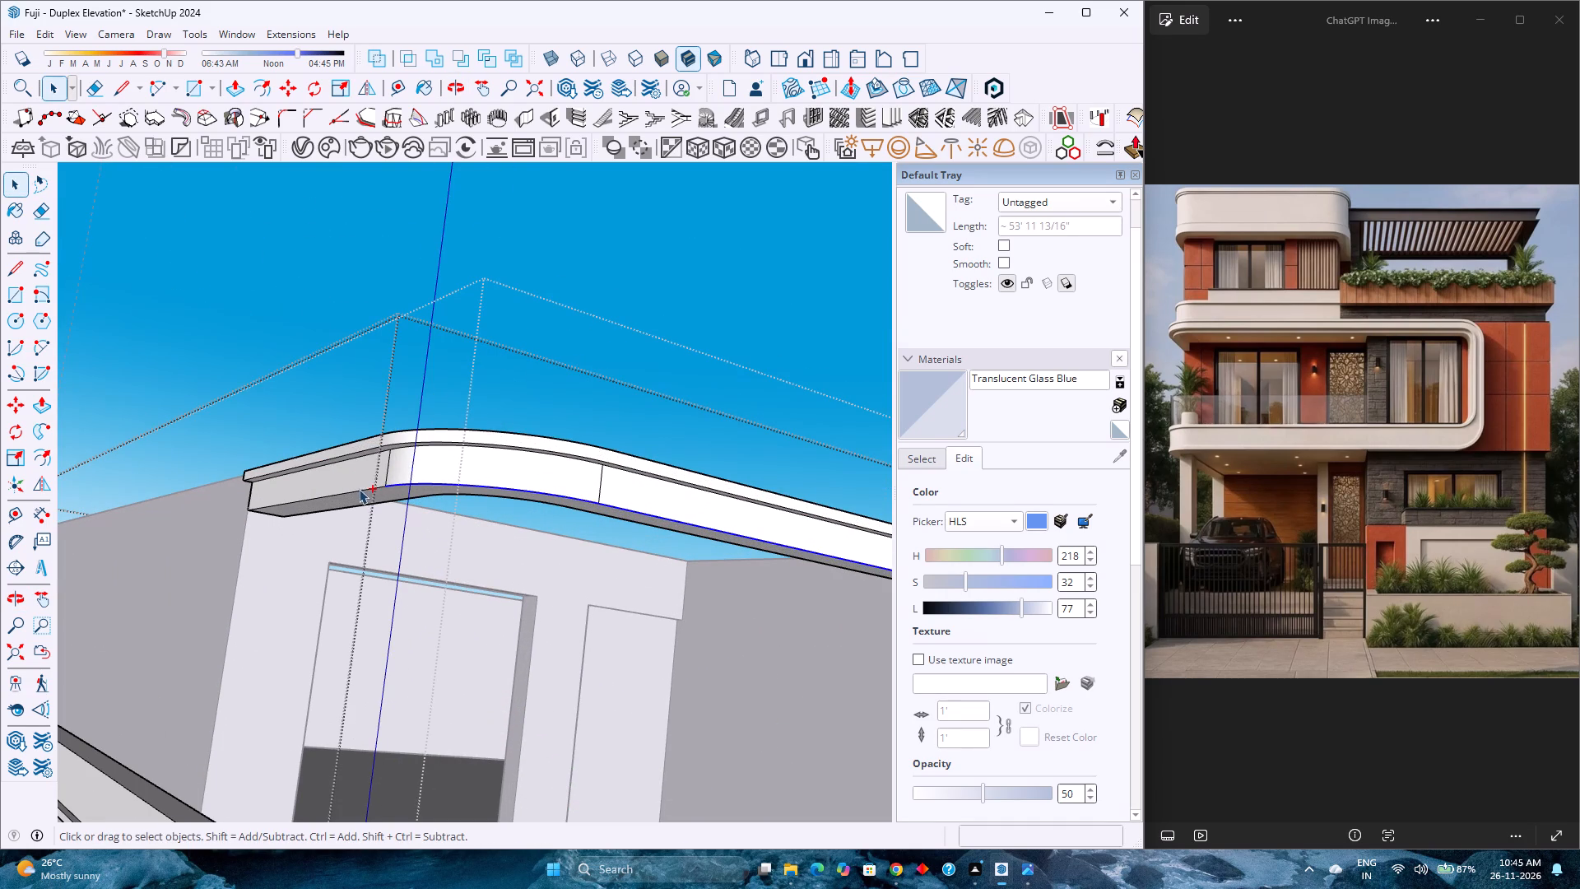
{"action": "left_click", "coordinate": [359, 491], "text": "ctrl"}
{"action": "scroll", "coordinate": [404, 493], "scroll_direction": "down", "scroll_amount": 9}
{"action": "scroll", "coordinate": [406, 687], "scroll_direction": "up", "scroll_amount": 4}
{"action": "middle_click_drag", "start_coordinate": [408, 687], "coordinate": [444, 813]}
{"action": "middle_click", "coordinate": [444, 813]}
{"action": "scroll", "coordinate": [387, 663], "scroll_direction": "up", "scroll_amount": 4}
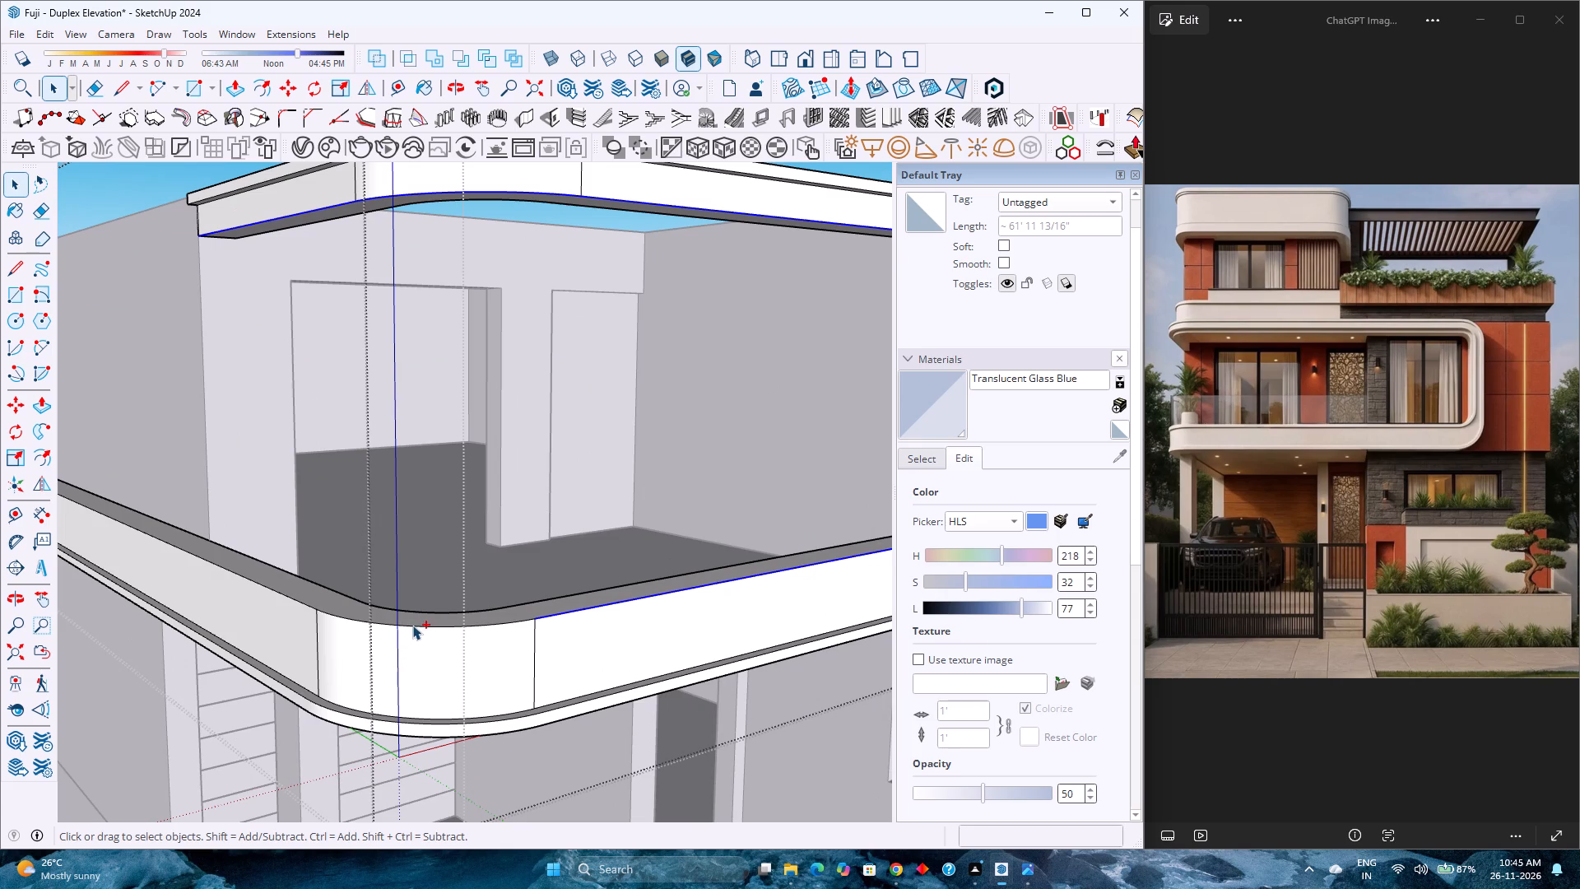
{"action": "left_click", "coordinate": [412, 626], "text": "ctrl"}
{"action": "left_click", "coordinate": [284, 593], "text": "ctrl"}
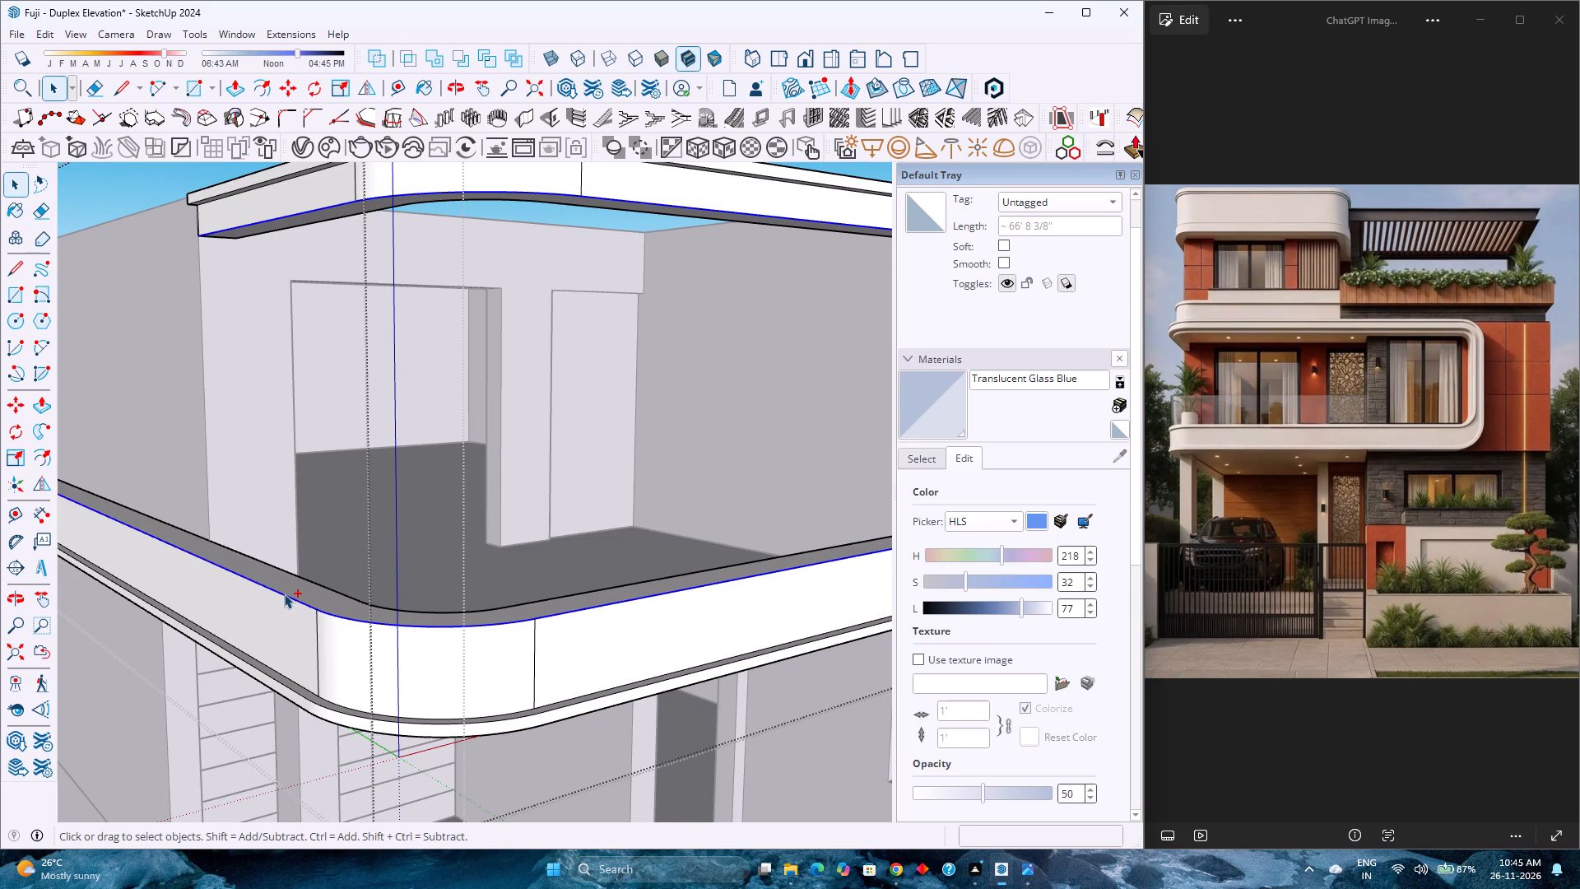
{"action": "scroll", "coordinate": [285, 593], "scroll_direction": "down", "scroll_amount": 4}
{"action": "middle_click_drag", "start_coordinate": [288, 598], "coordinate": [731, 596]}
{"action": "middle_click_drag", "start_coordinate": [740, 594], "coordinate": [748, 593]}
{"action": "scroll", "coordinate": [773, 583], "scroll_direction": "down", "scroll_amount": 14}
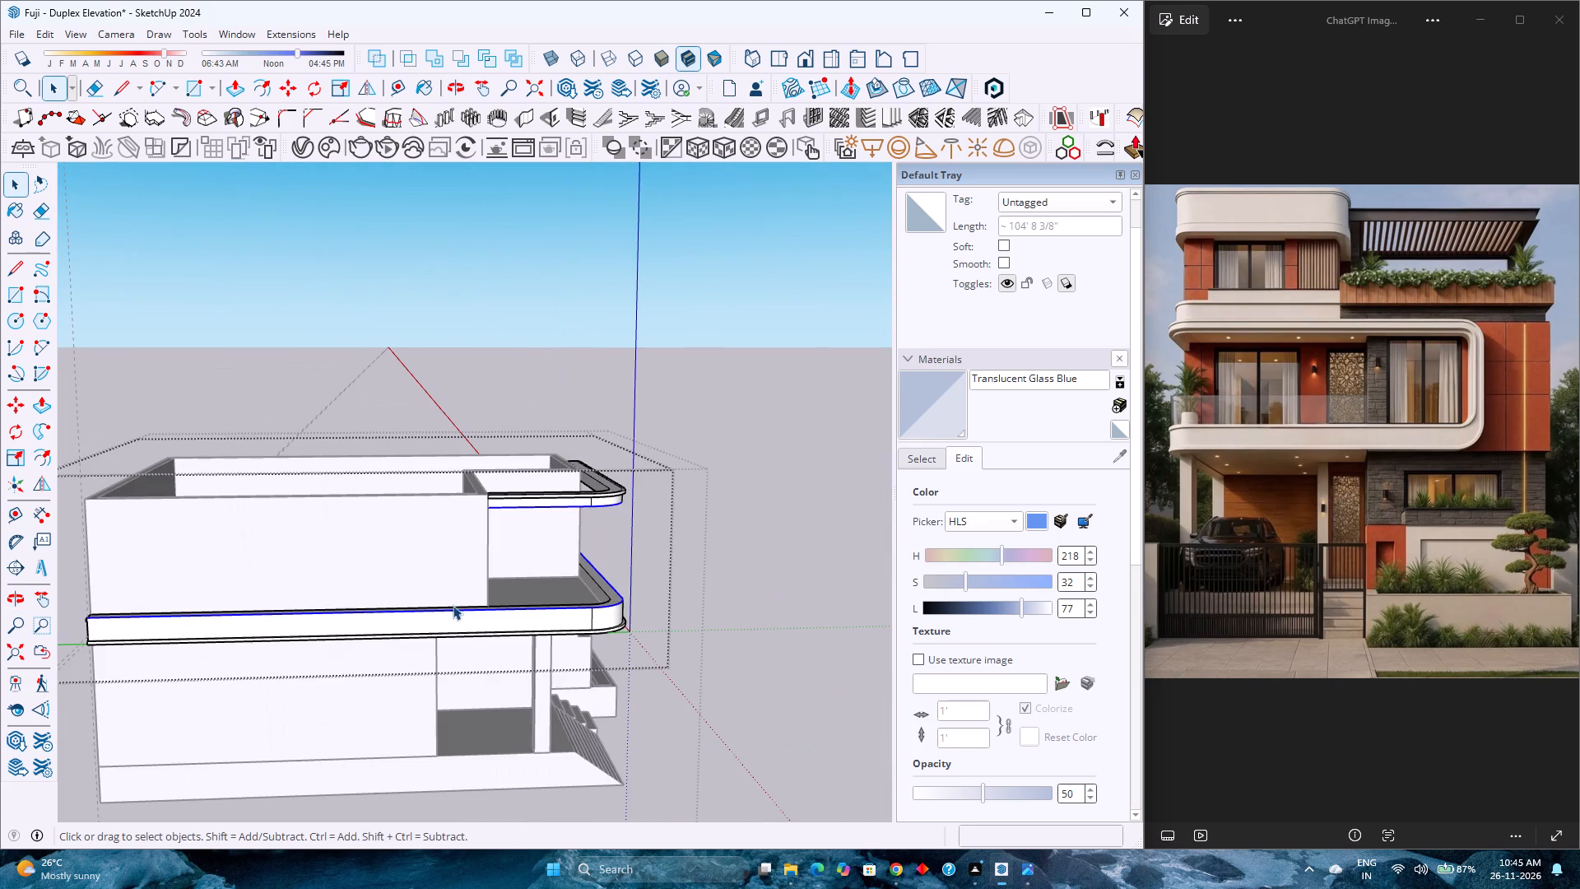
{"action": "left_click", "coordinate": [44, 433]}
{"action": "middle_click_drag", "start_coordinate": [181, 685], "coordinate": [598, 632]}
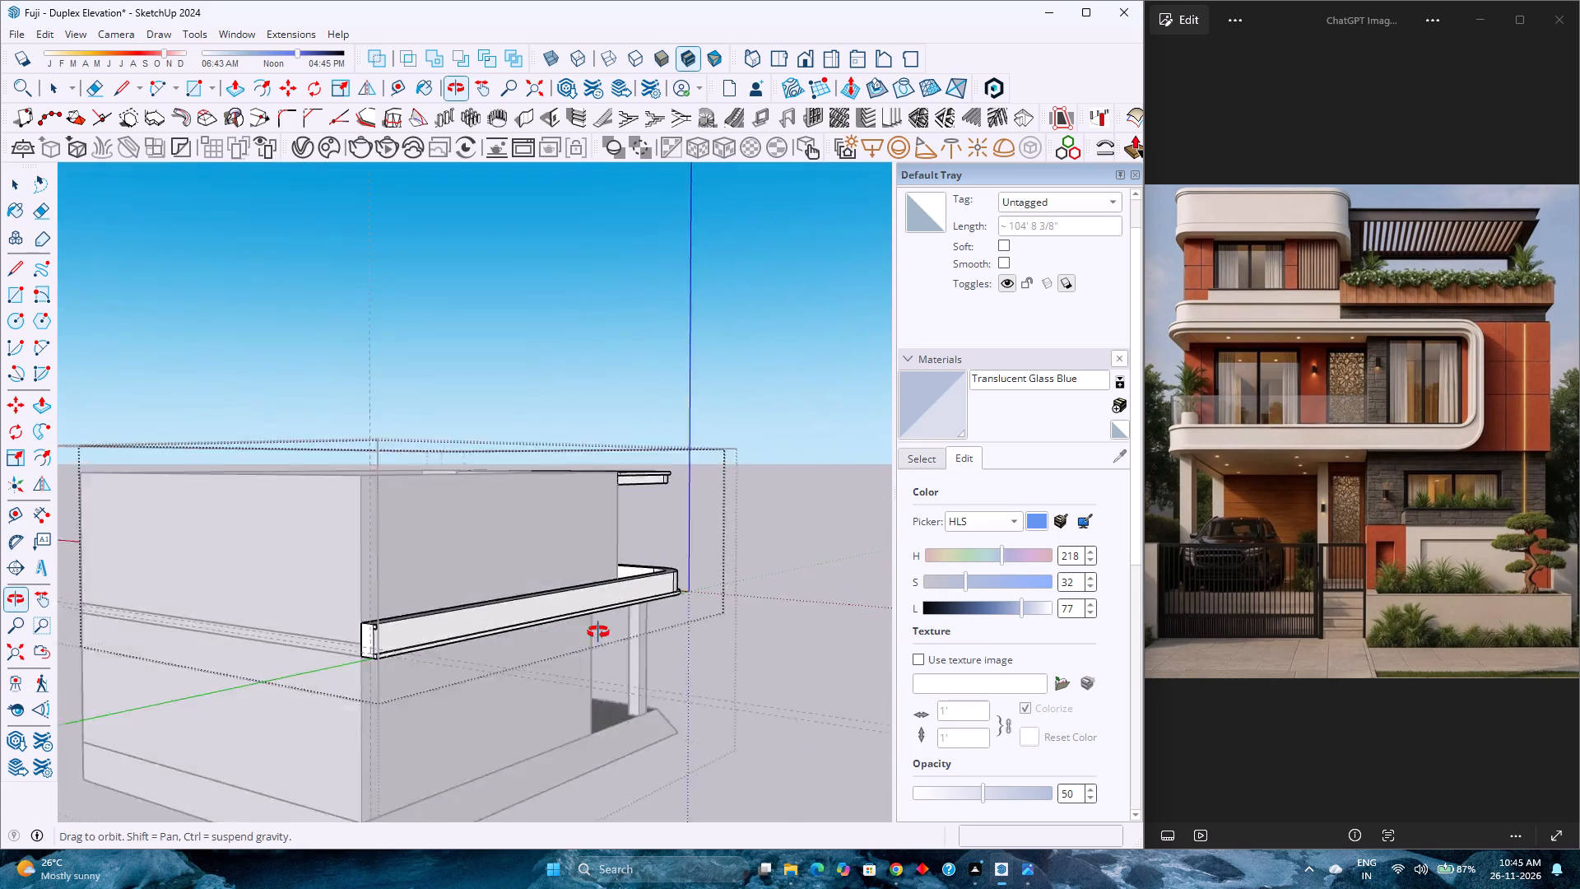
{"action": "middle_click_drag", "start_coordinate": [598, 632], "coordinate": [720, 630]}
{"action": "middle_click", "coordinate": [720, 630]}
{"action": "scroll", "coordinate": [642, 611], "scroll_direction": "up", "scroll_amount": 14}
{"action": "left_click", "coordinate": [634, 615]}
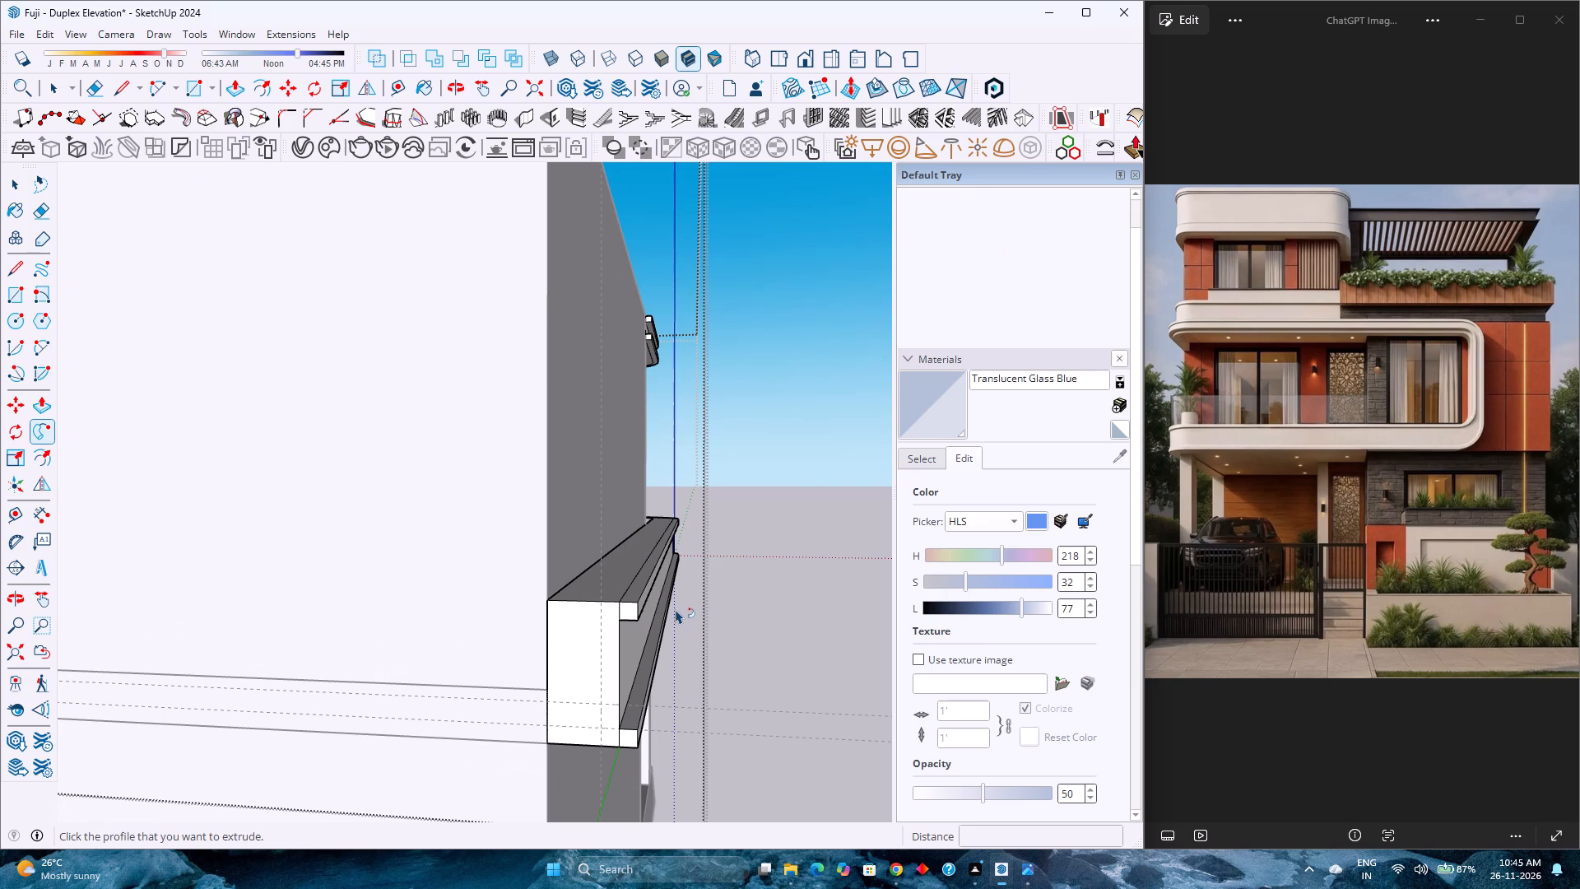
{"action": "scroll", "coordinate": [596, 674], "scroll_direction": "down", "scroll_amount": 2}
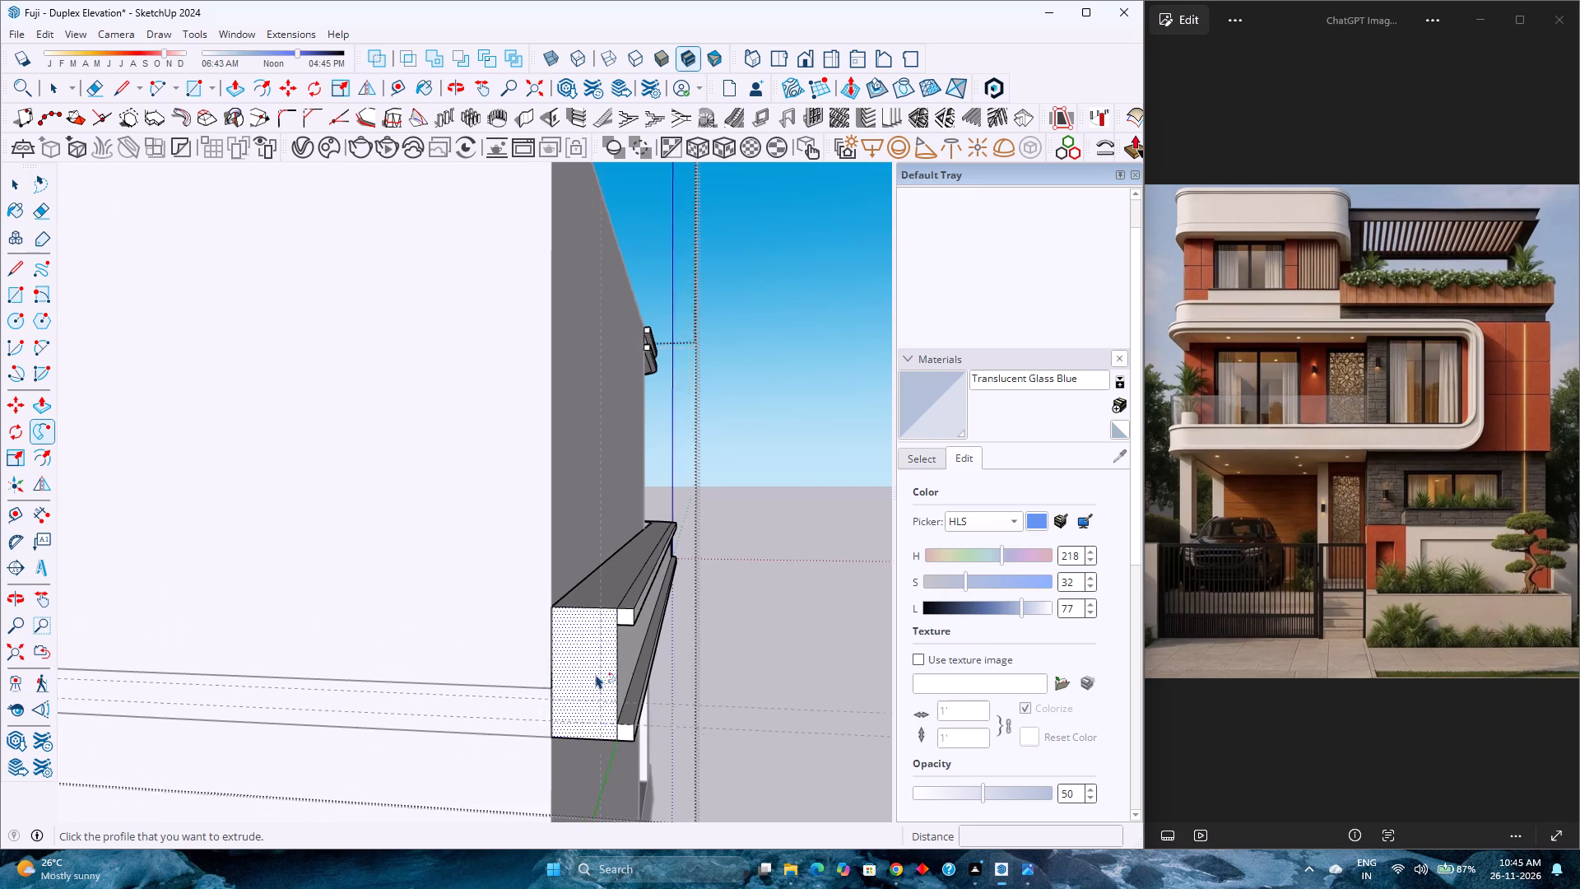
{"action": "scroll", "coordinate": [596, 674], "scroll_direction": "down", "scroll_amount": 1}
{"action": "scroll", "coordinate": [596, 674], "scroll_direction": "up", "scroll_amount": 4}
{"action": "scroll", "coordinate": [596, 674], "scroll_direction": "down", "scroll_amount": 4}
{"action": "scroll", "coordinate": [593, 673], "scroll_direction": "up", "scroll_amount": 4}
{"action": "scroll", "coordinate": [593, 673], "scroll_direction": "down", "scroll_amount": 1}
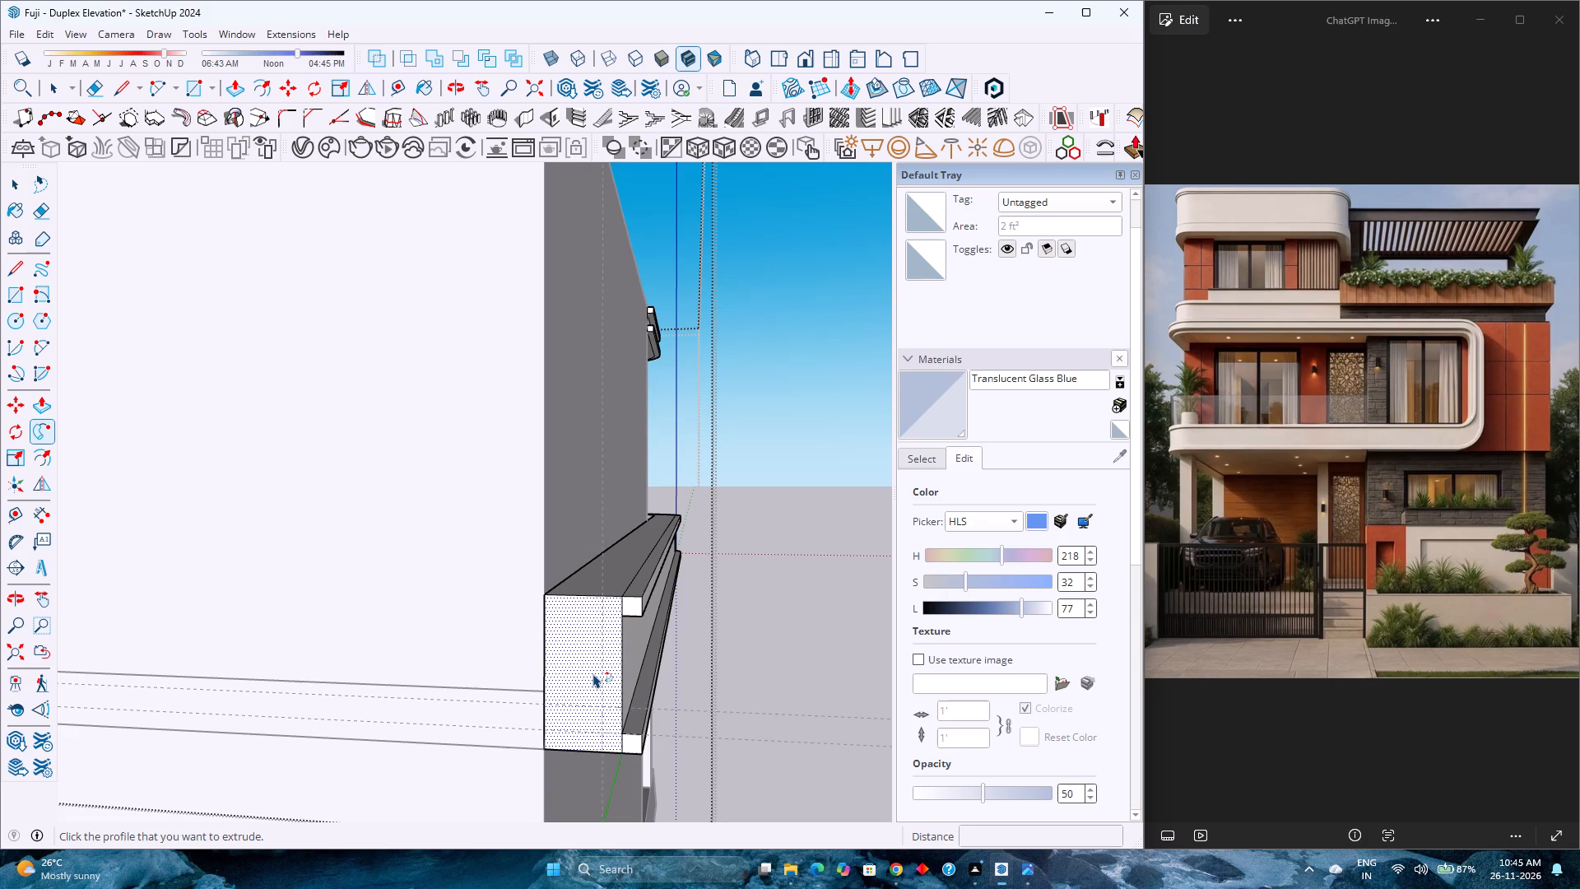
{"action": "key", "text": "space"}
Inspect the swept trim around the whole frame from the side, front corner, above and below.
{"action": "scroll", "coordinate": [592, 671], "scroll_direction": "down", "scroll_amount": 4}
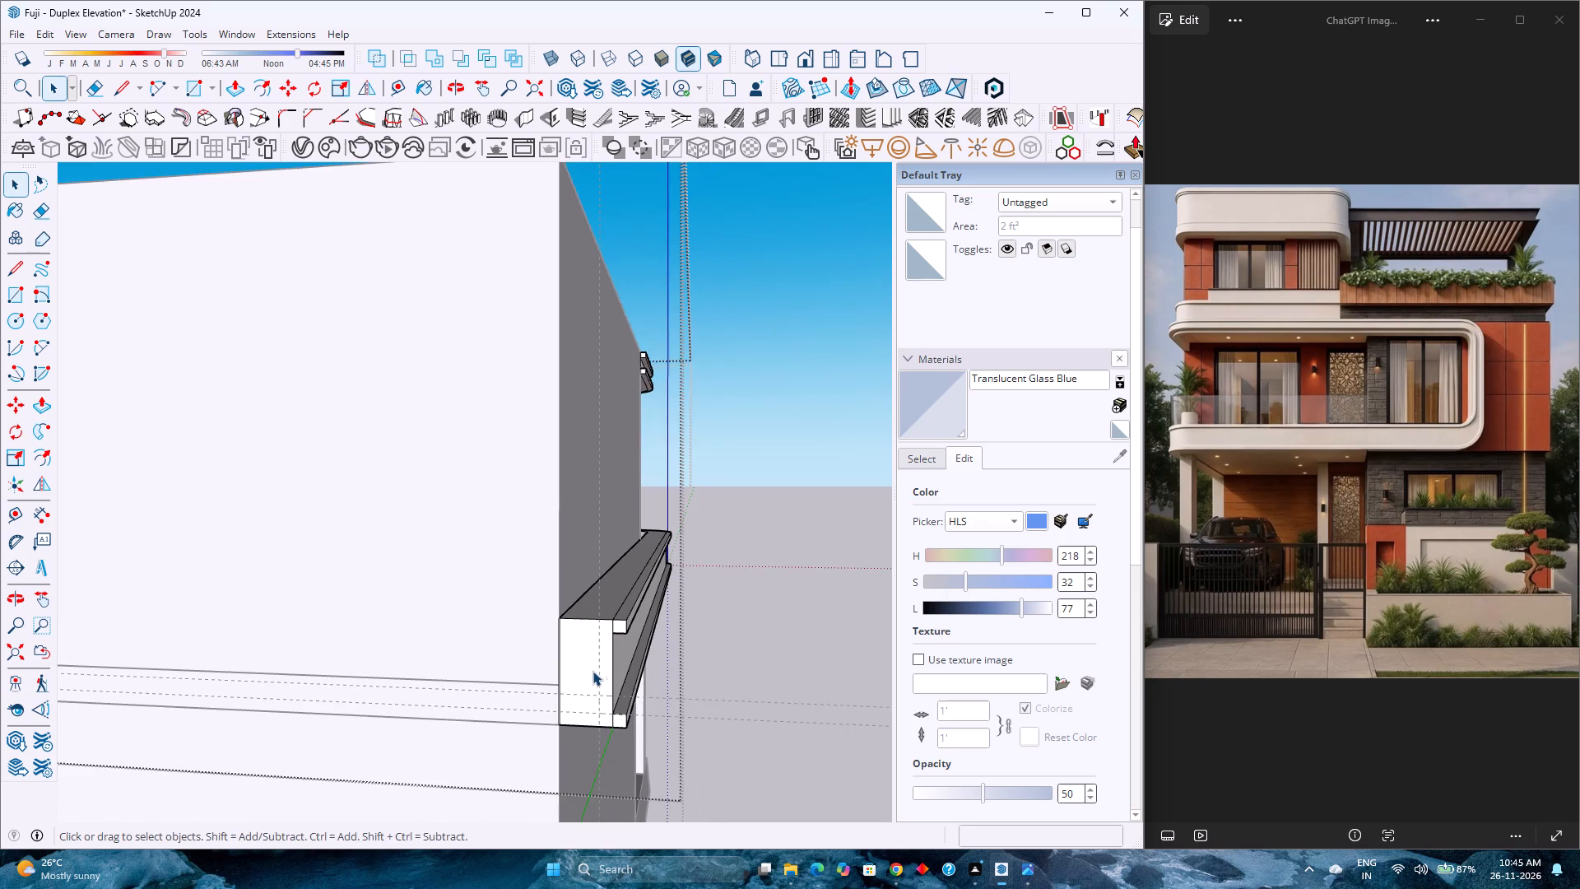
{"action": "middle_click_drag", "start_coordinate": [760, 607], "coordinate": [382, 652]}
{"action": "scroll", "coordinate": [413, 632], "scroll_direction": "down", "scroll_amount": 9}
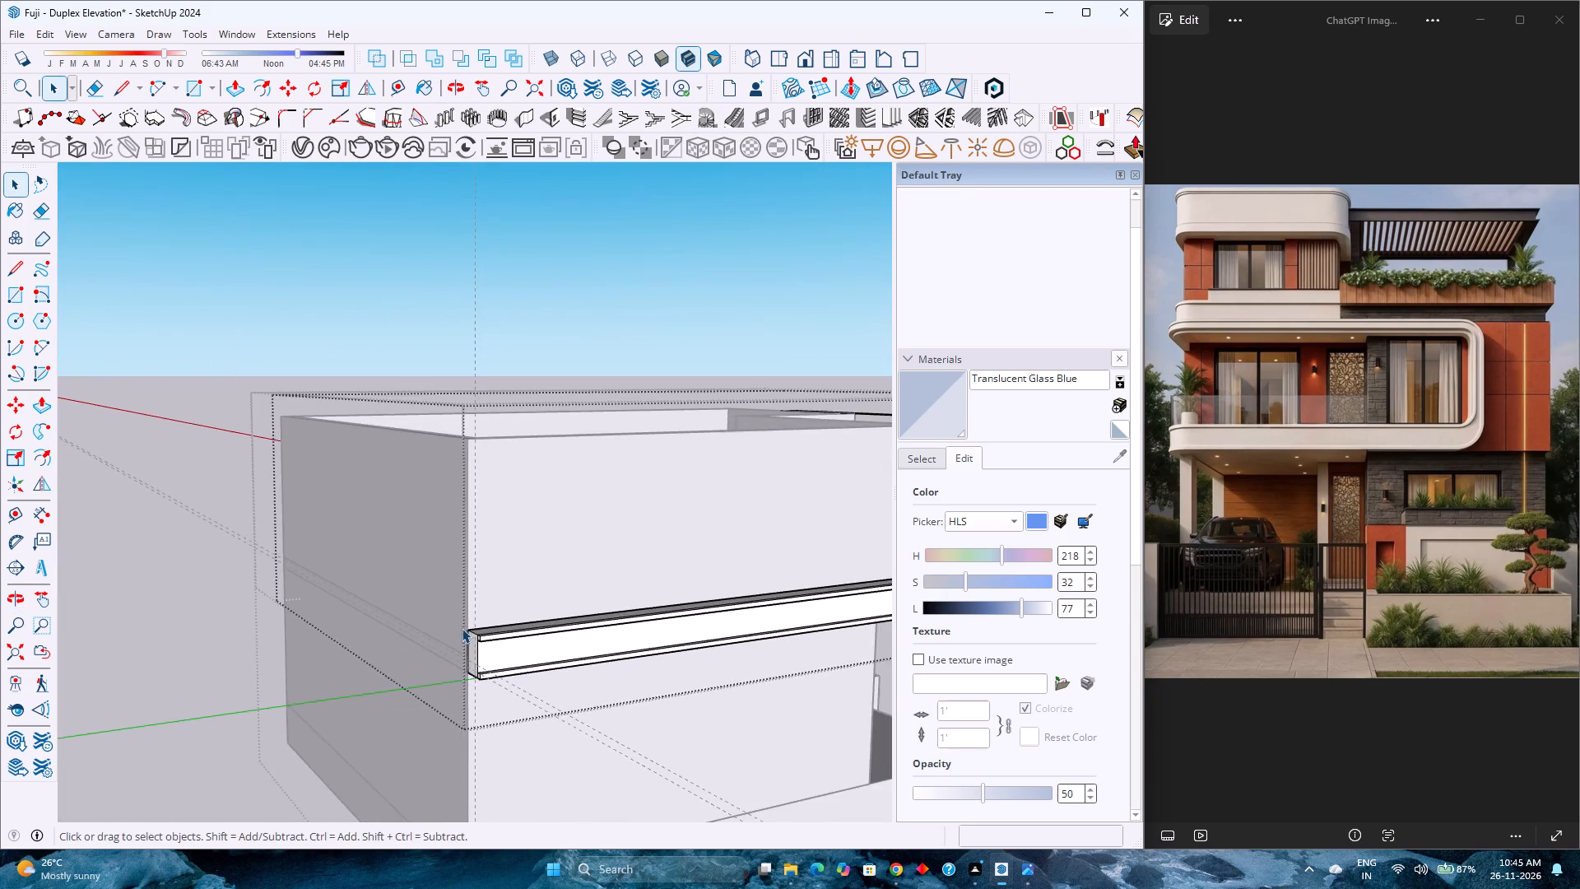
{"action": "middle_click_drag", "start_coordinate": [519, 620], "coordinate": [254, 628]}
{"action": "scroll", "coordinate": [269, 623], "scroll_direction": "down", "scroll_amount": 8}
{"action": "middle_click_drag", "start_coordinate": [507, 607], "coordinate": [205, 607]}
{"action": "middle_click", "coordinate": [204, 608]}
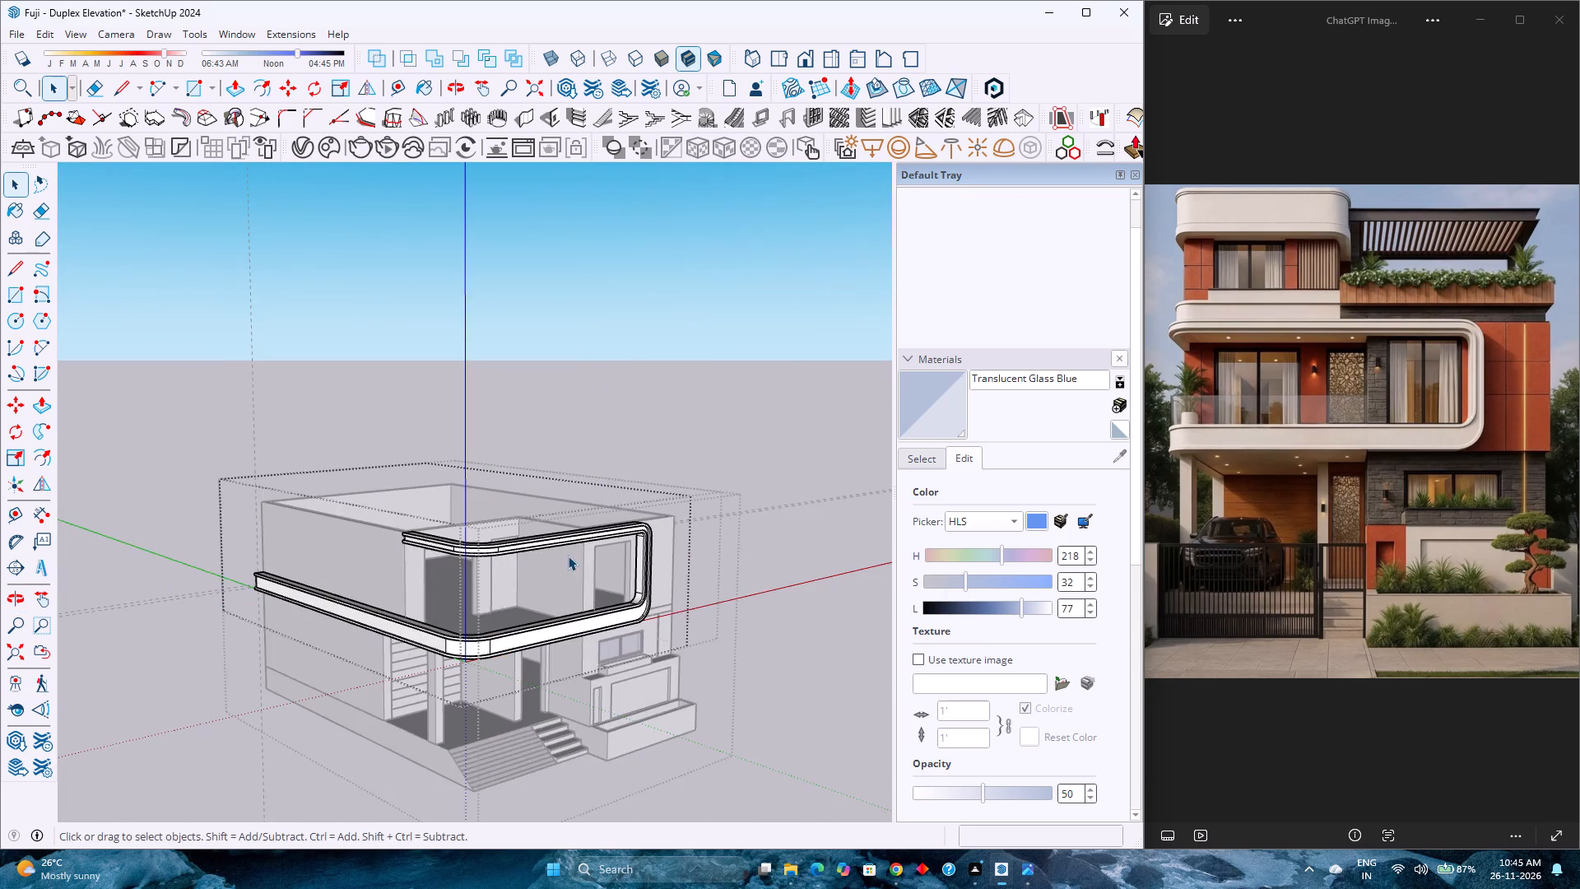
{"action": "scroll", "coordinate": [568, 556], "scroll_direction": "up", "scroll_amount": 2}
{"action": "scroll", "coordinate": [653, 593], "scroll_direction": "up", "scroll_amount": 4}
{"action": "scroll", "coordinate": [737, 626], "scroll_direction": "up", "scroll_amount": 5}
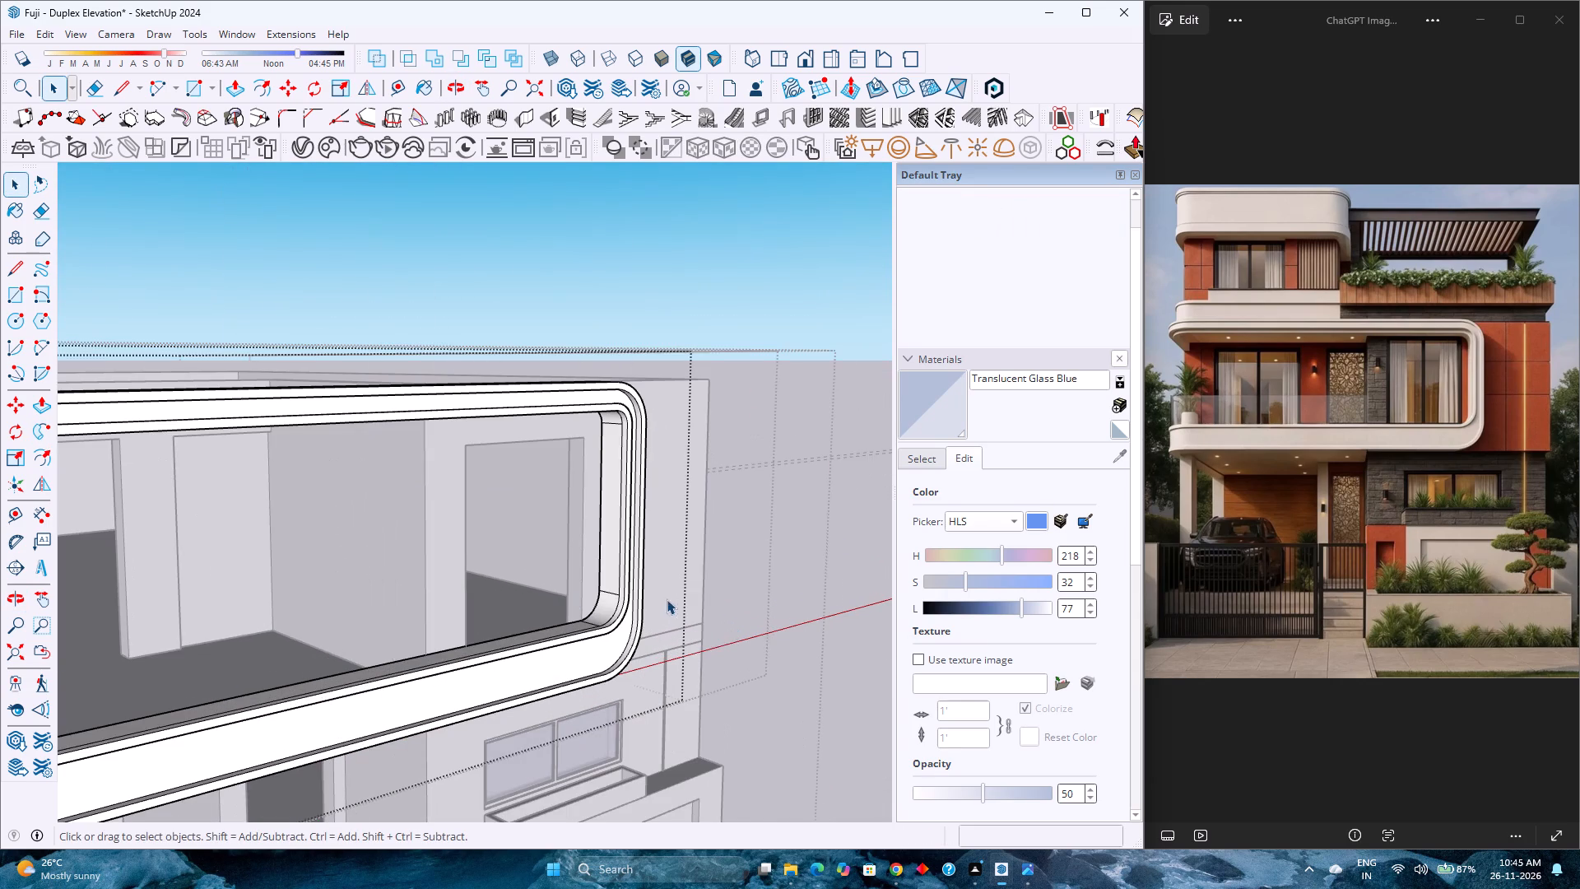
{"action": "scroll", "coordinate": [670, 601], "scroll_direction": "up", "scroll_amount": 4}
{"action": "middle_click_drag", "start_coordinate": [655, 598], "coordinate": [70, 742]}
{"action": "middle_click", "coordinate": [70, 742]}
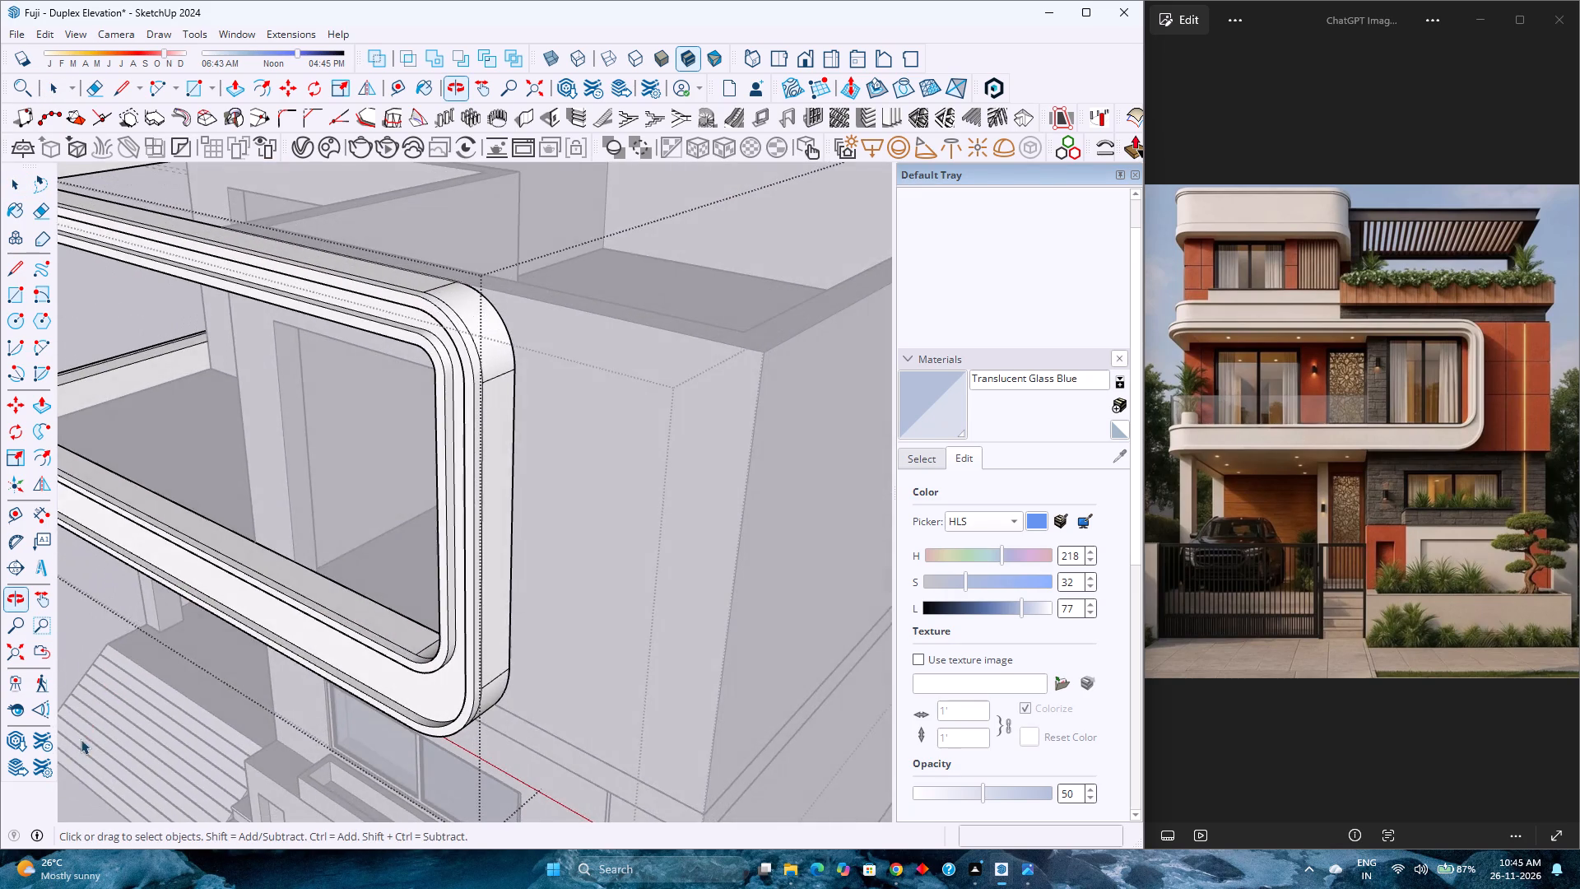
{"action": "scroll", "coordinate": [521, 477], "scroll_direction": "down", "scroll_amount": 6}
{"action": "scroll", "coordinate": [440, 547], "scroll_direction": "down", "scroll_amount": 3}
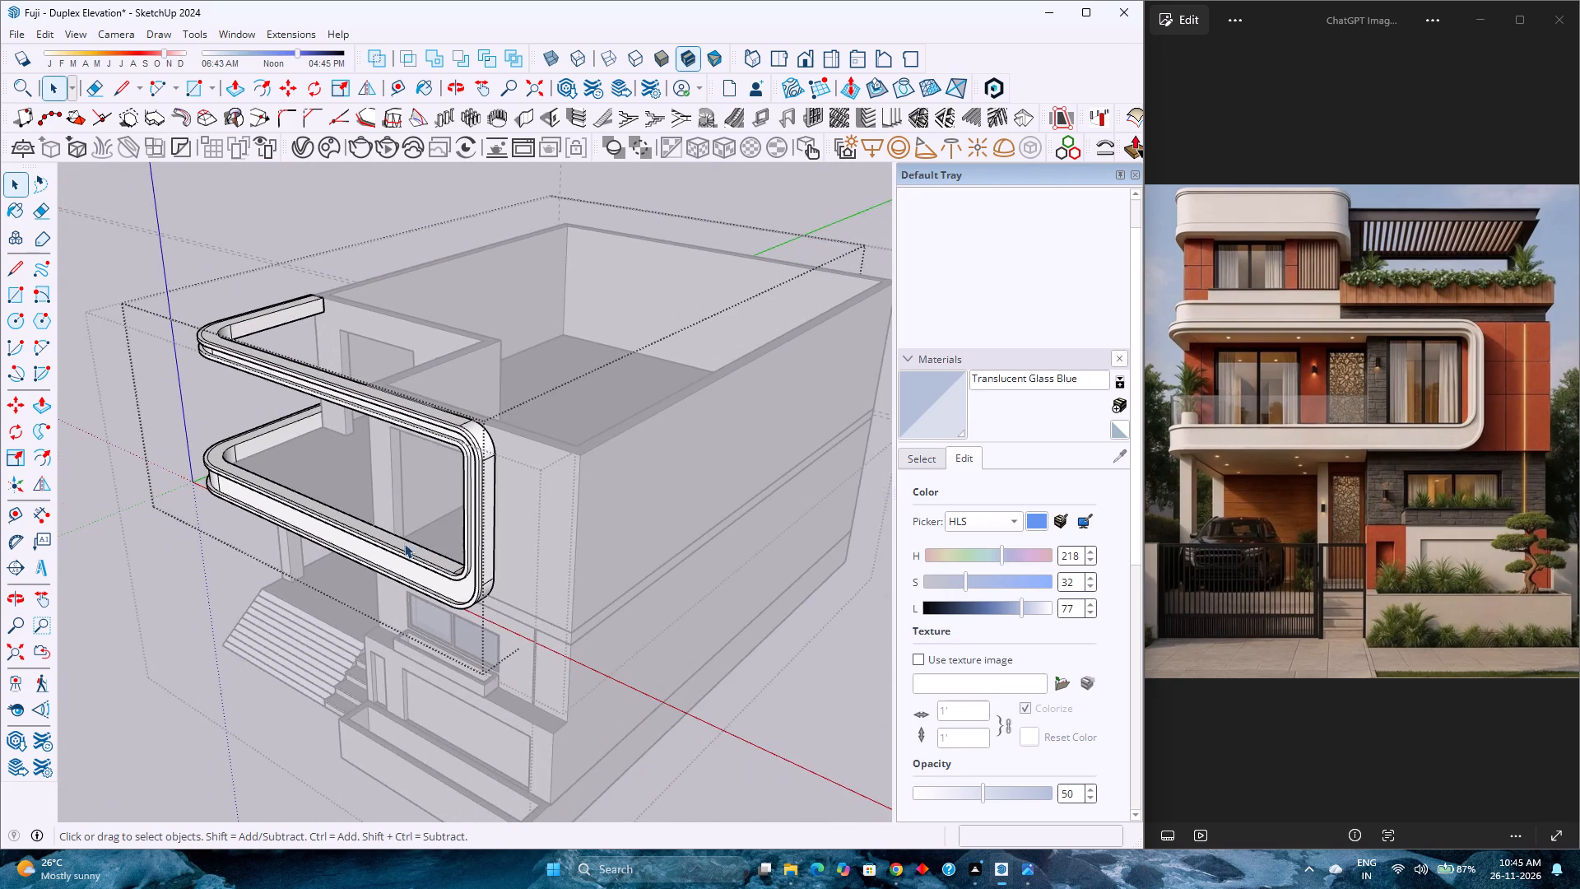
{"action": "scroll", "coordinate": [282, 538], "scroll_direction": "up", "scroll_amount": 4}
{"action": "middle_click_drag", "start_coordinate": [315, 547], "coordinate": [401, 606], "text": "shift"}
{"action": "scroll", "coordinate": [327, 533], "scroll_direction": "down", "scroll_amount": 1}
{"action": "middle_click_drag", "start_coordinate": [327, 533], "coordinate": [369, 529]}
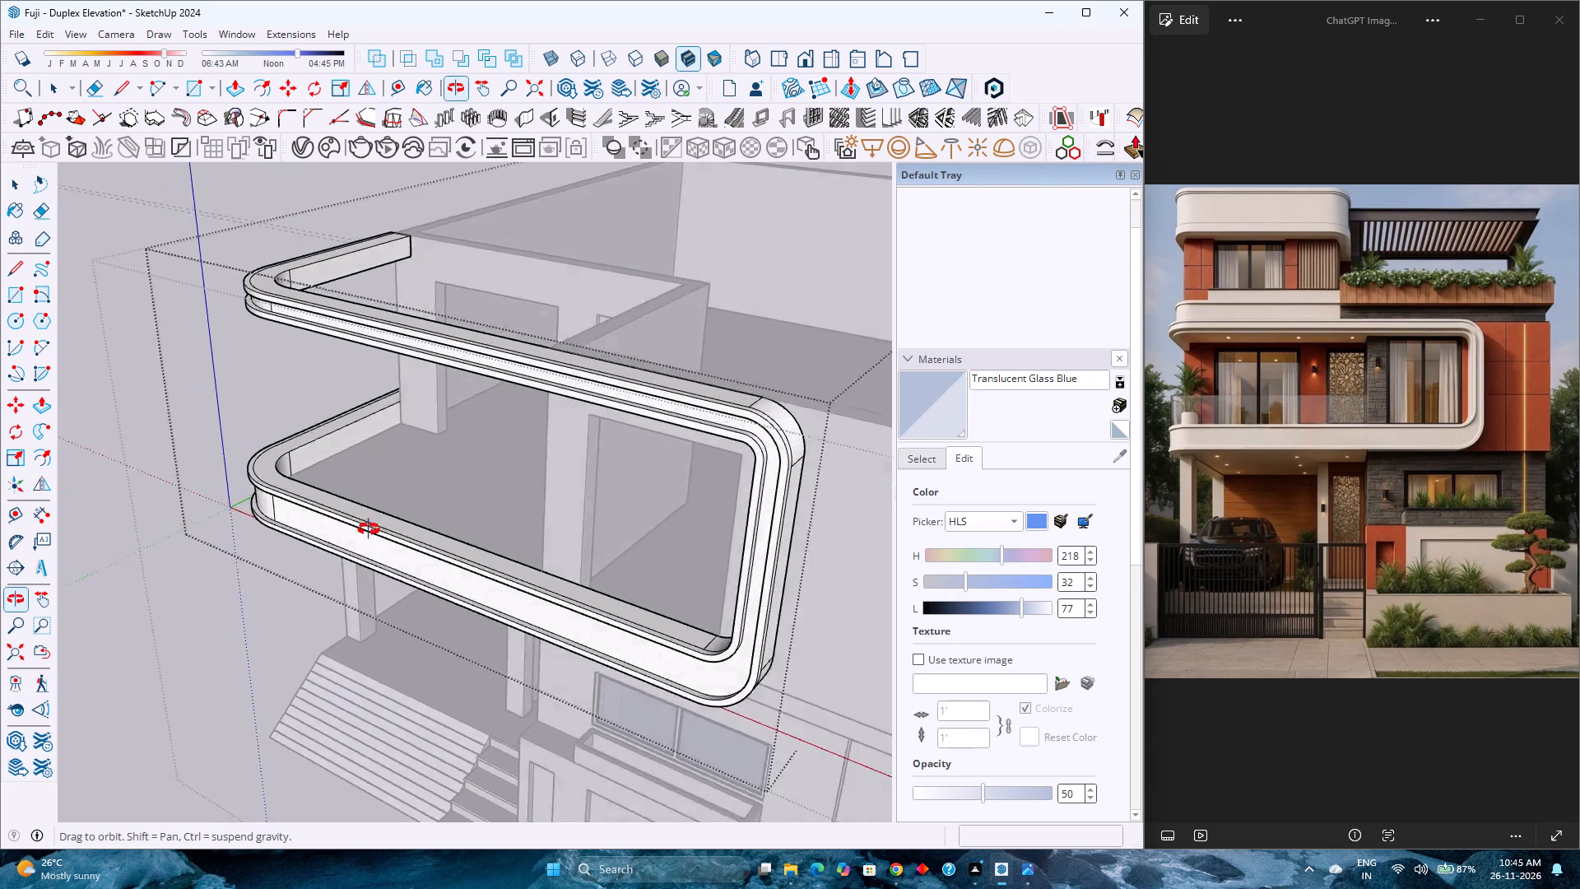
{"action": "middle_click_drag", "start_coordinate": [369, 529], "coordinate": [528, 312]}
{"action": "scroll", "coordinate": [527, 313], "scroll_direction": "down", "scroll_amount": 5}
{"action": "scroll", "coordinate": [527, 313], "scroll_direction": "up", "scroll_amount": 1, "text": "shift"}
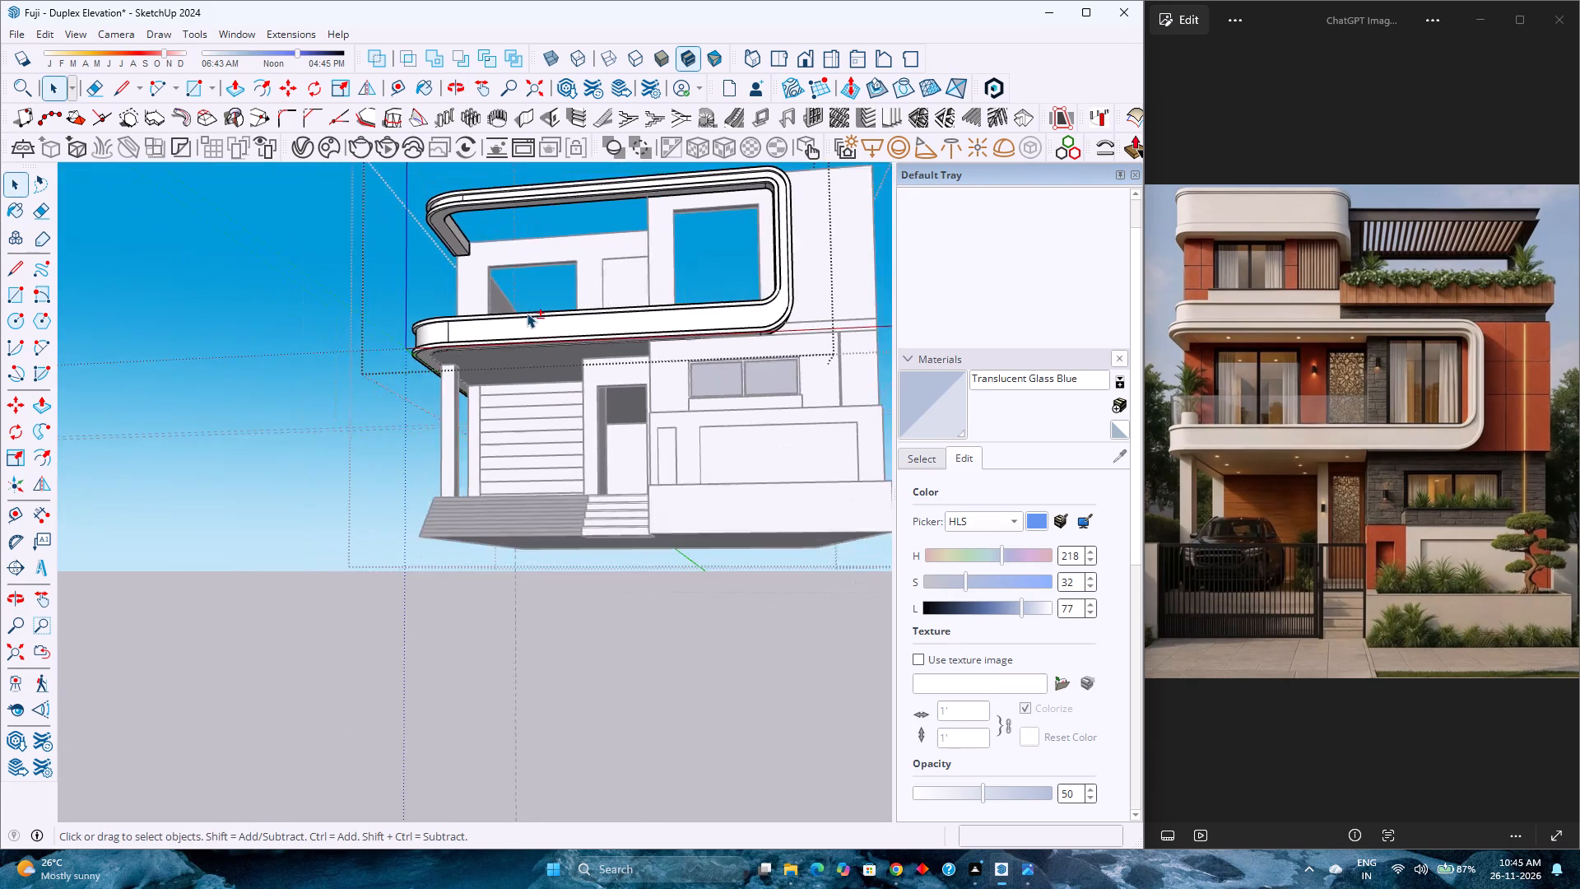
{"action": "middle_click_drag", "start_coordinate": [525, 313], "coordinate": [456, 481], "text": "shift"}
{"action": "middle_click", "coordinate": [456, 481], "text": "shift"}
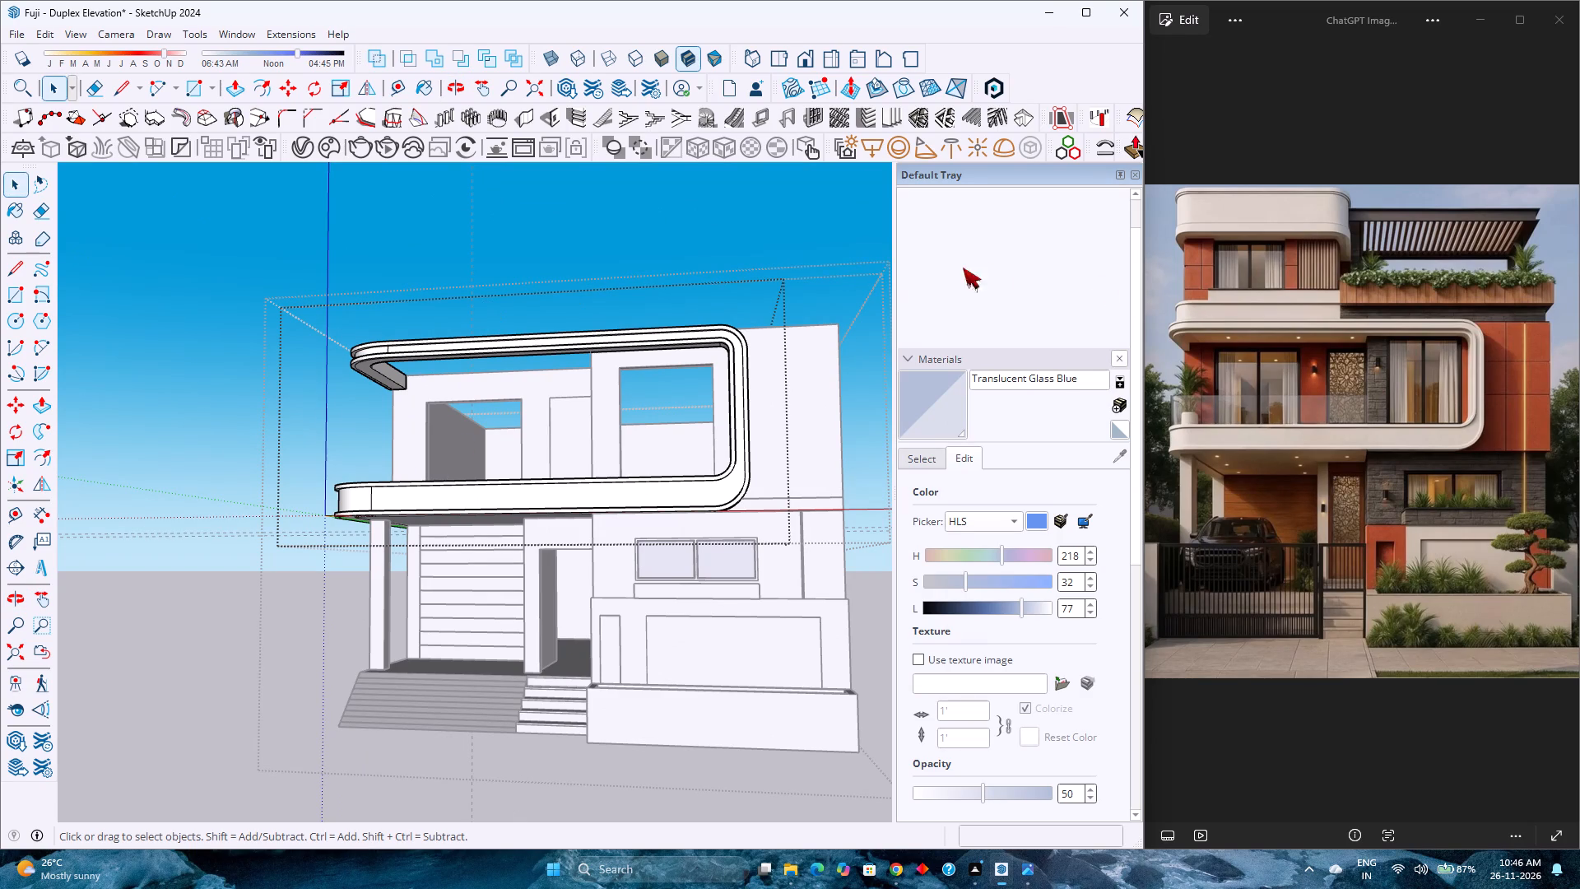
Examine the stepped profile of the first-floor frame's rounded corners in the reference image.
{"action": "scroll", "coordinate": [1466, 371], "scroll_direction": "up", "scroll_amount": 16}
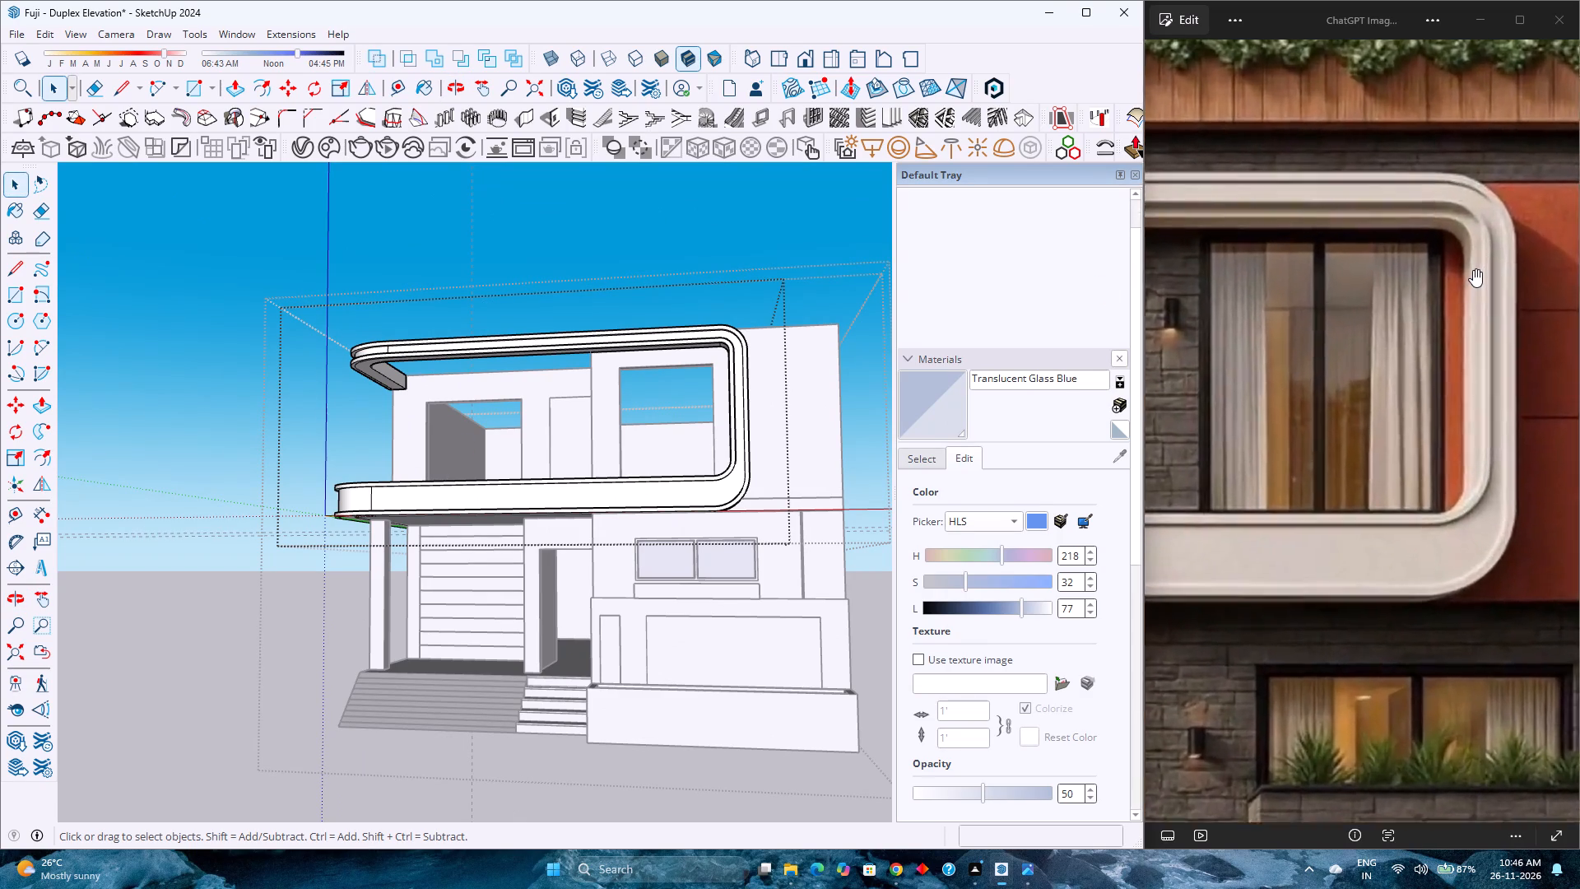
{"action": "scroll", "coordinate": [1473, 269], "scroll_direction": "up", "scroll_amount": 6}
{"action": "scroll", "coordinate": [1473, 269], "scroll_direction": "down", "scroll_amount": 7}
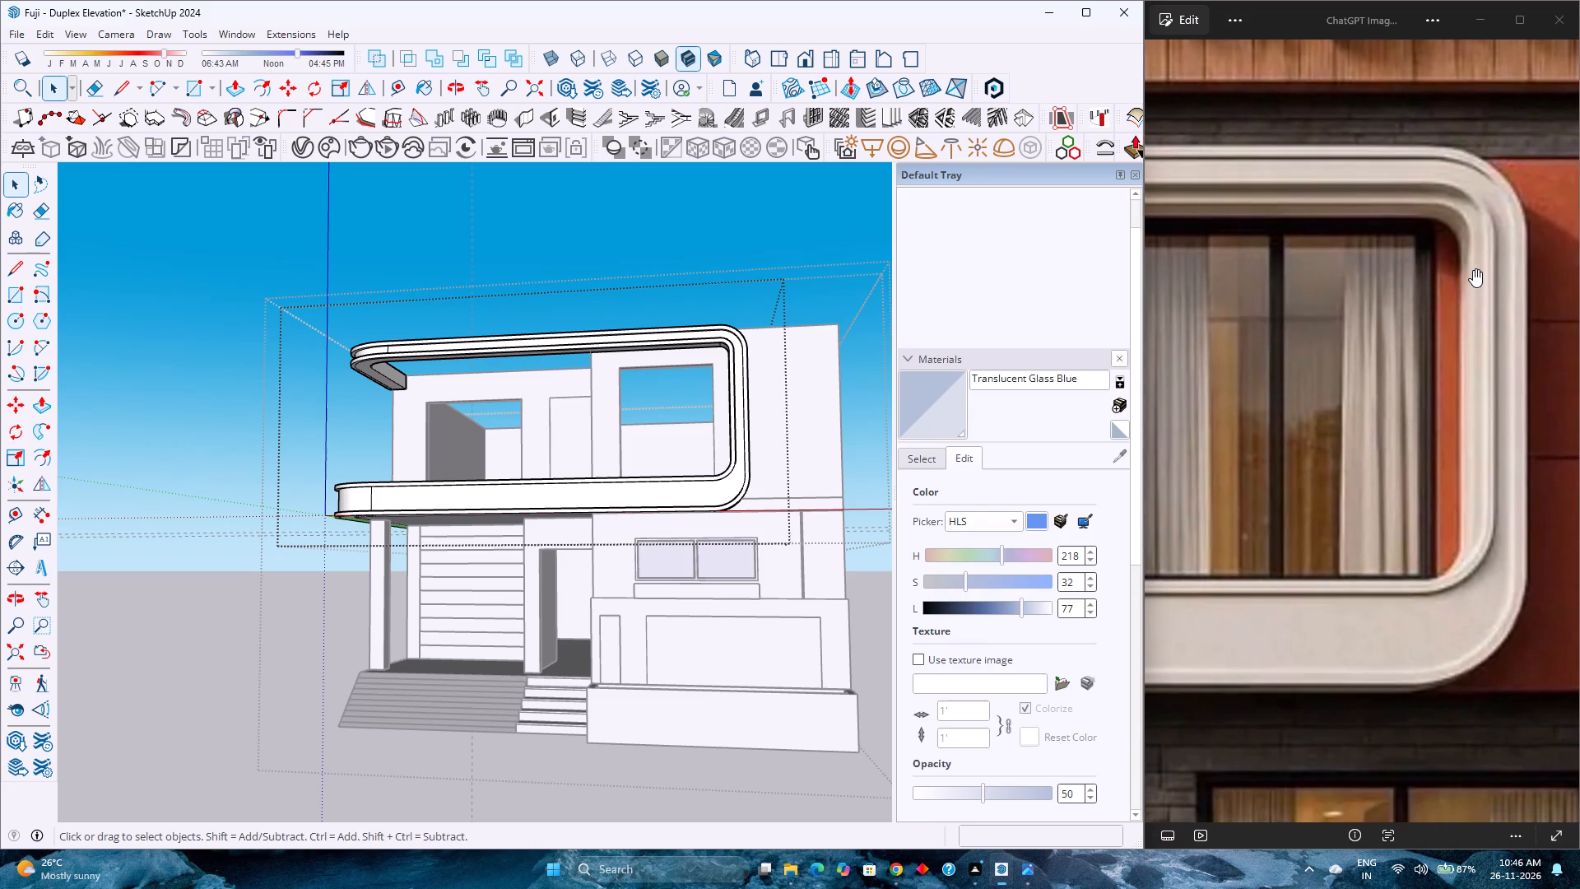
{"action": "scroll", "coordinate": [1473, 269], "scroll_direction": "down", "scroll_amount": 5}
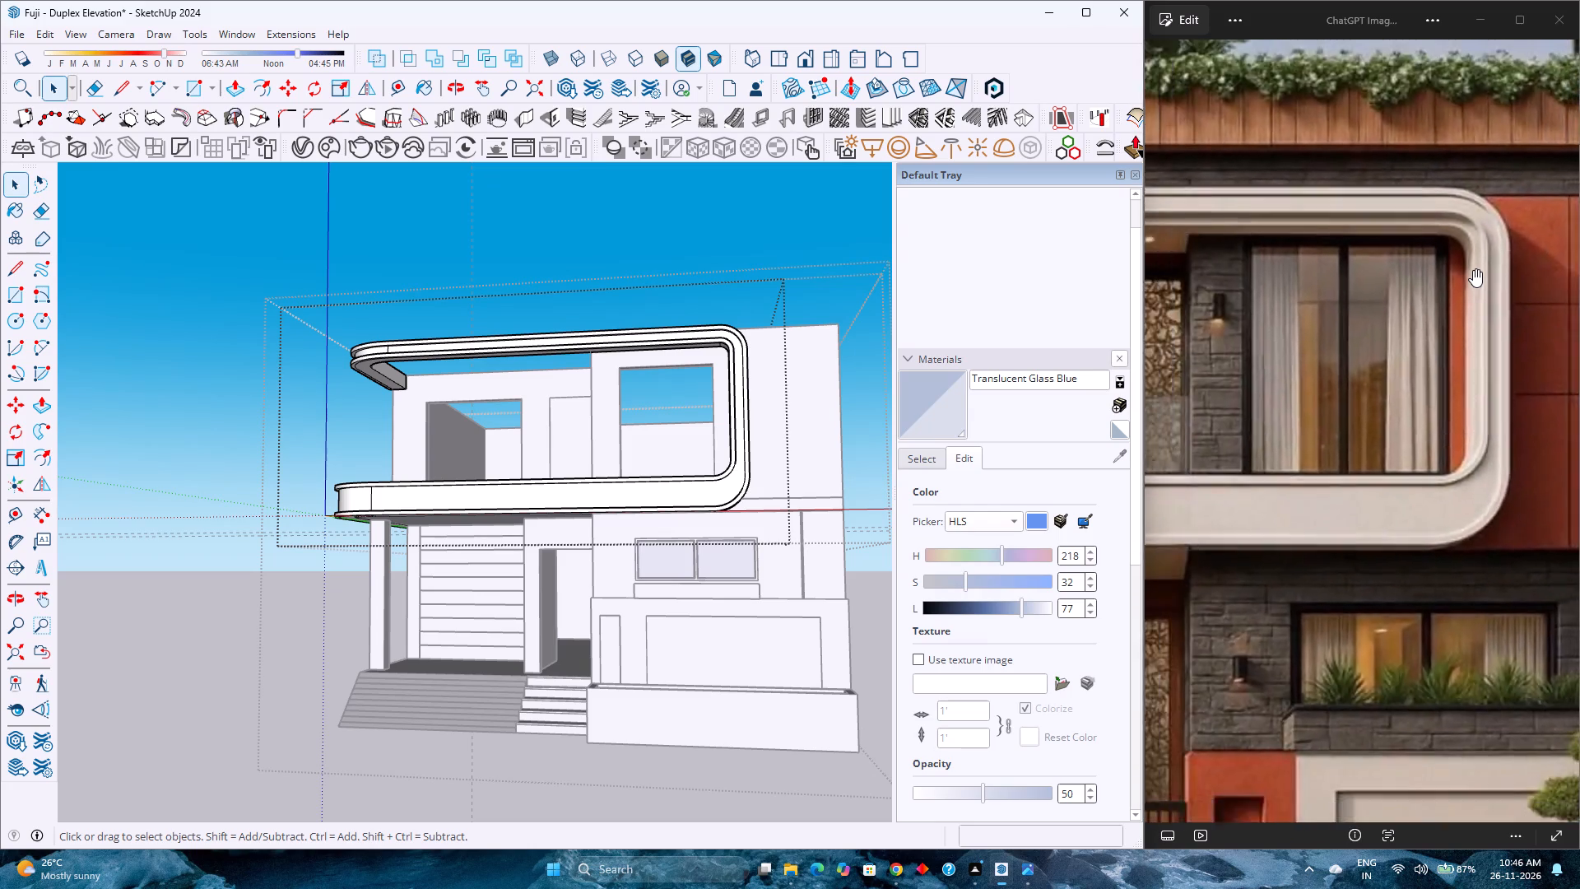
Examine the stepped edge of the first-floor frame's rounded corner in the reference image and compare it with the whole facade.
{"action": "scroll", "coordinate": [1473, 269], "scroll_direction": "down", "scroll_amount": 13}
{"action": "scroll", "coordinate": [1155, 326], "scroll_direction": "up", "scroll_amount": 4}
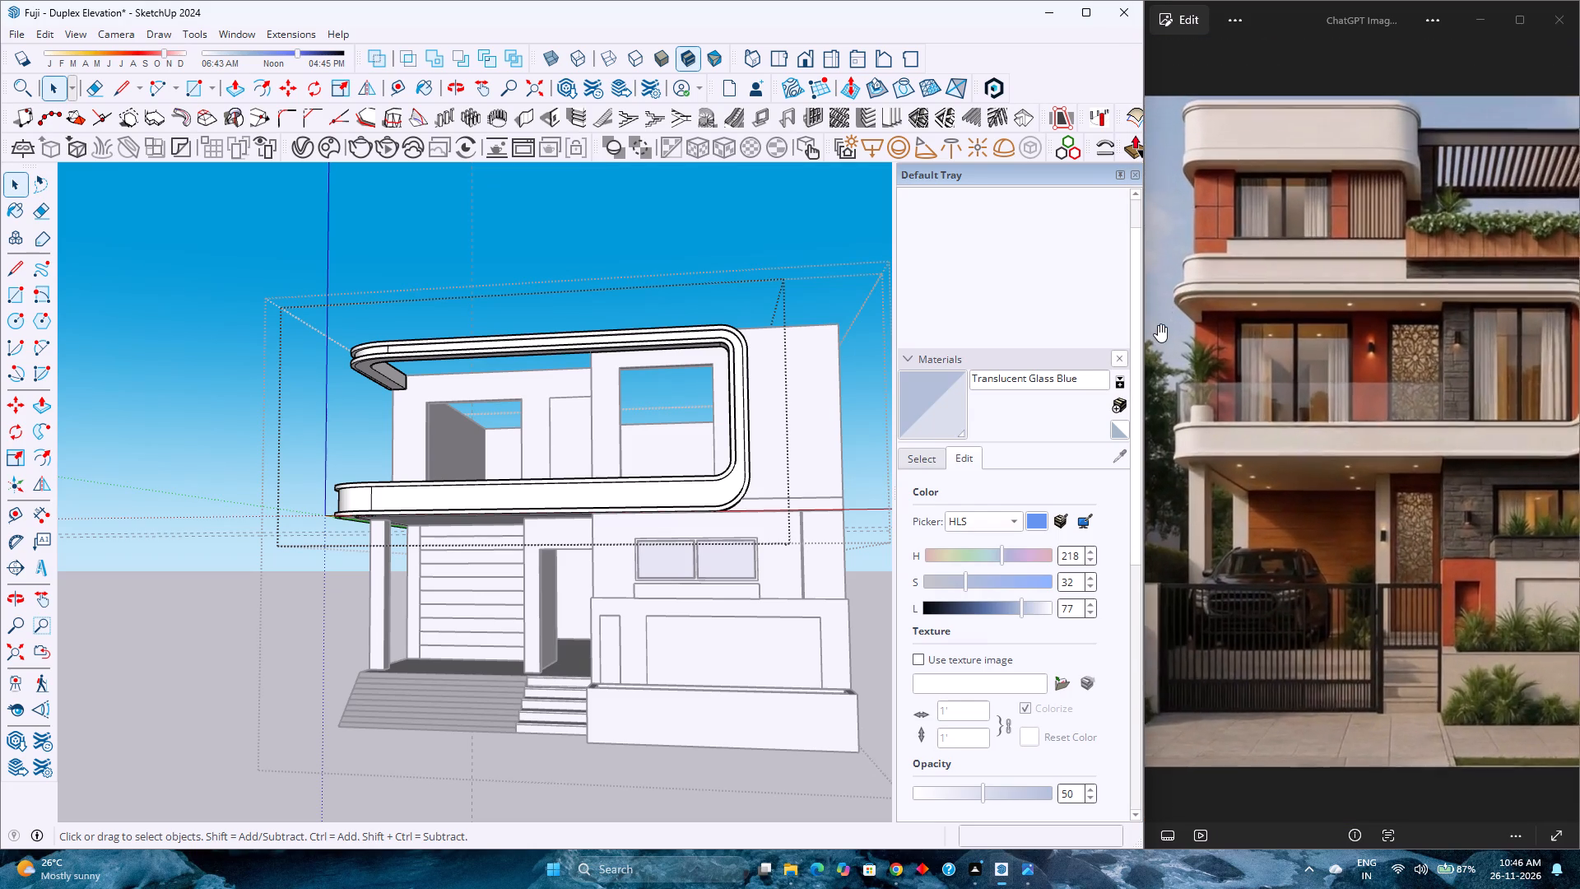
{"action": "scroll", "coordinate": [1178, 261], "scroll_direction": "up", "scroll_amount": 18}
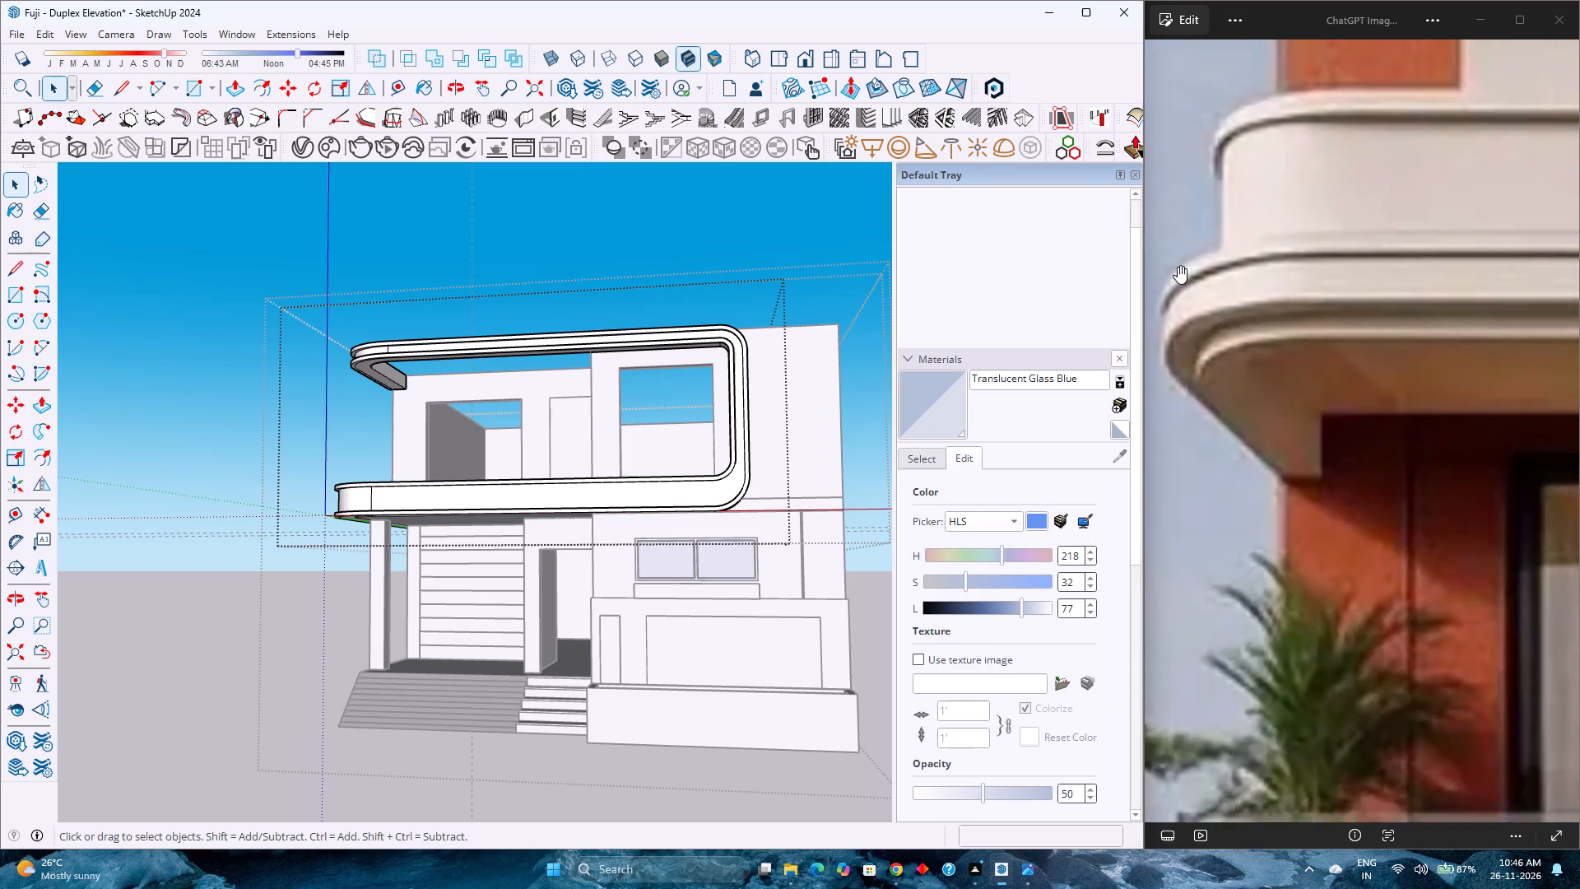
{"action": "scroll", "coordinate": [1207, 274], "scroll_direction": "down", "scroll_amount": 17}
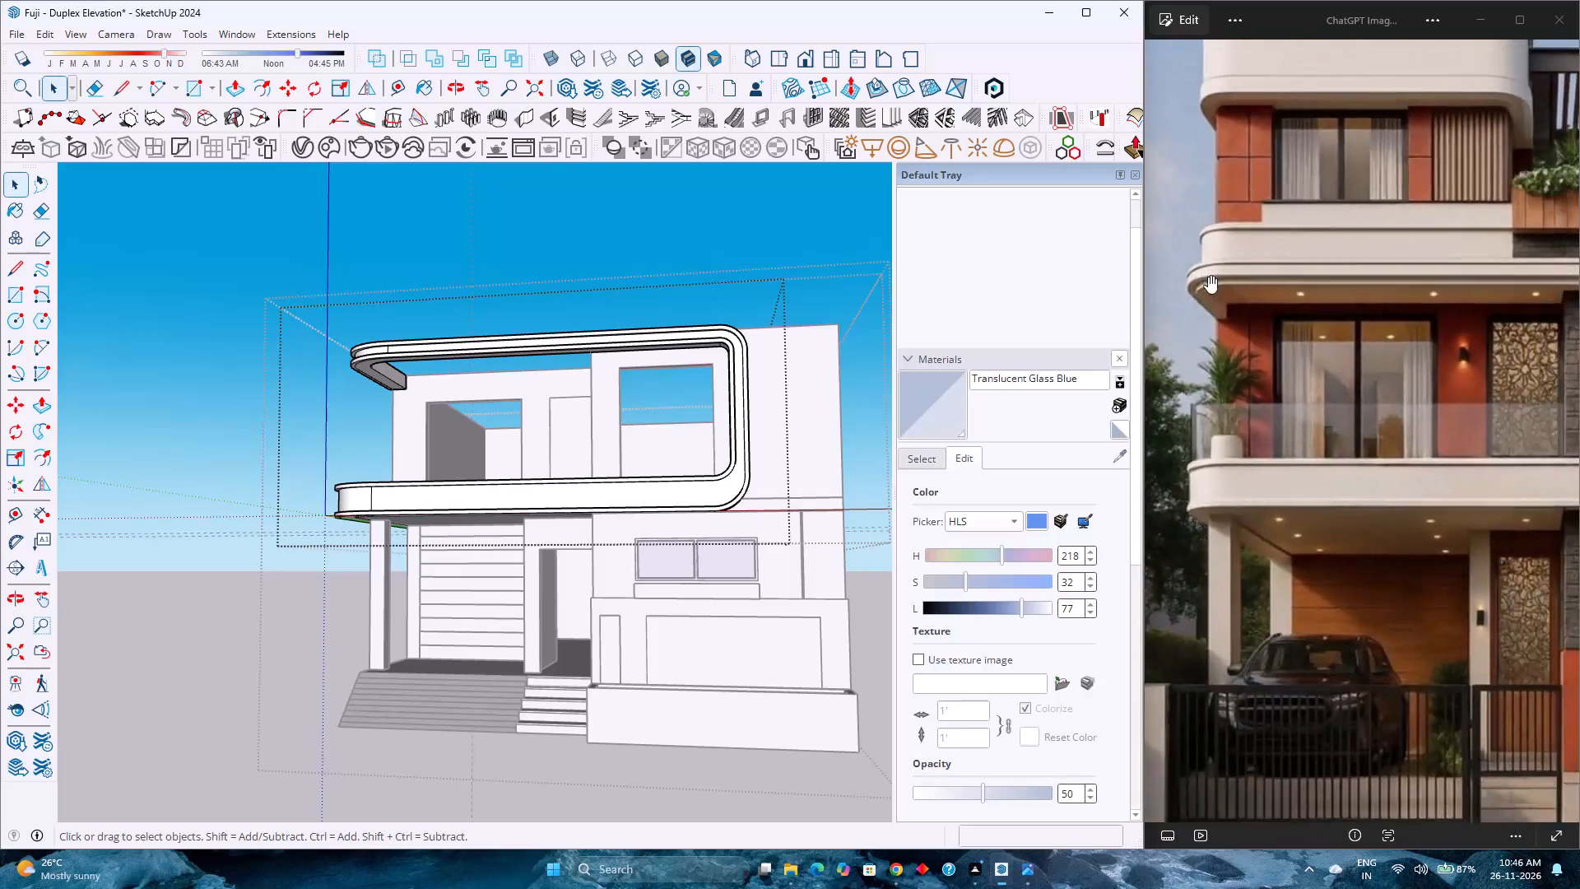
{"action": "scroll", "coordinate": [1208, 277], "scroll_direction": "down", "scroll_amount": 9}
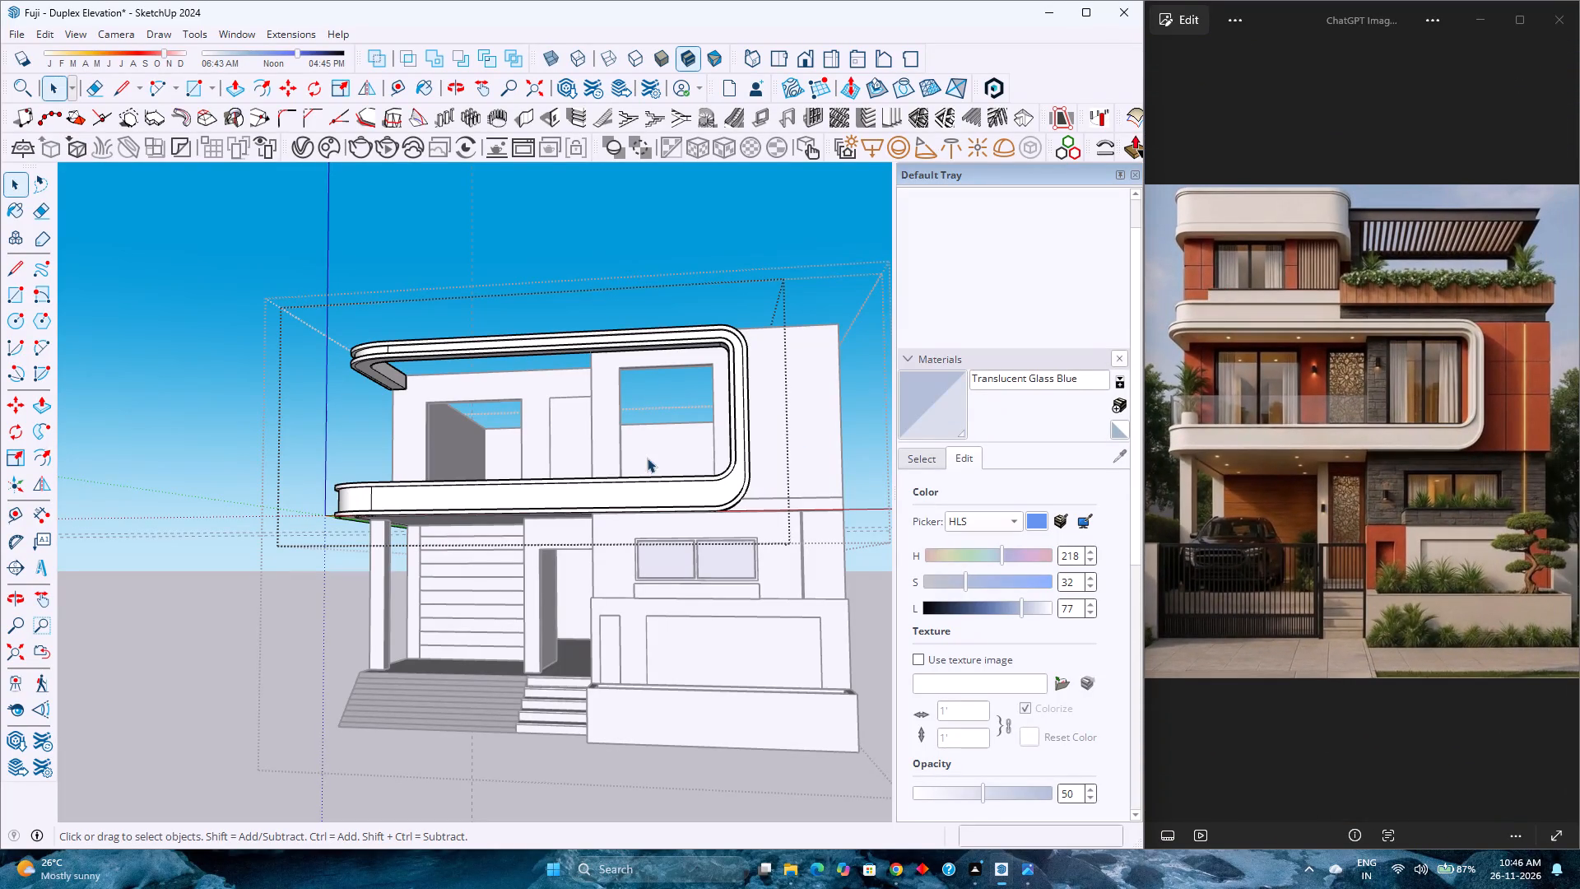
Inspect the swept trim at the frame's band ends from above and along the lower band in front view.
{"action": "scroll", "coordinate": [635, 455], "scroll_direction": "down", "scroll_amount": 4}
{"action": "middle_click_drag", "start_coordinate": [574, 444], "coordinate": [866, 616]}
{"action": "scroll", "coordinate": [494, 430], "scroll_direction": "up", "scroll_amount": 6}
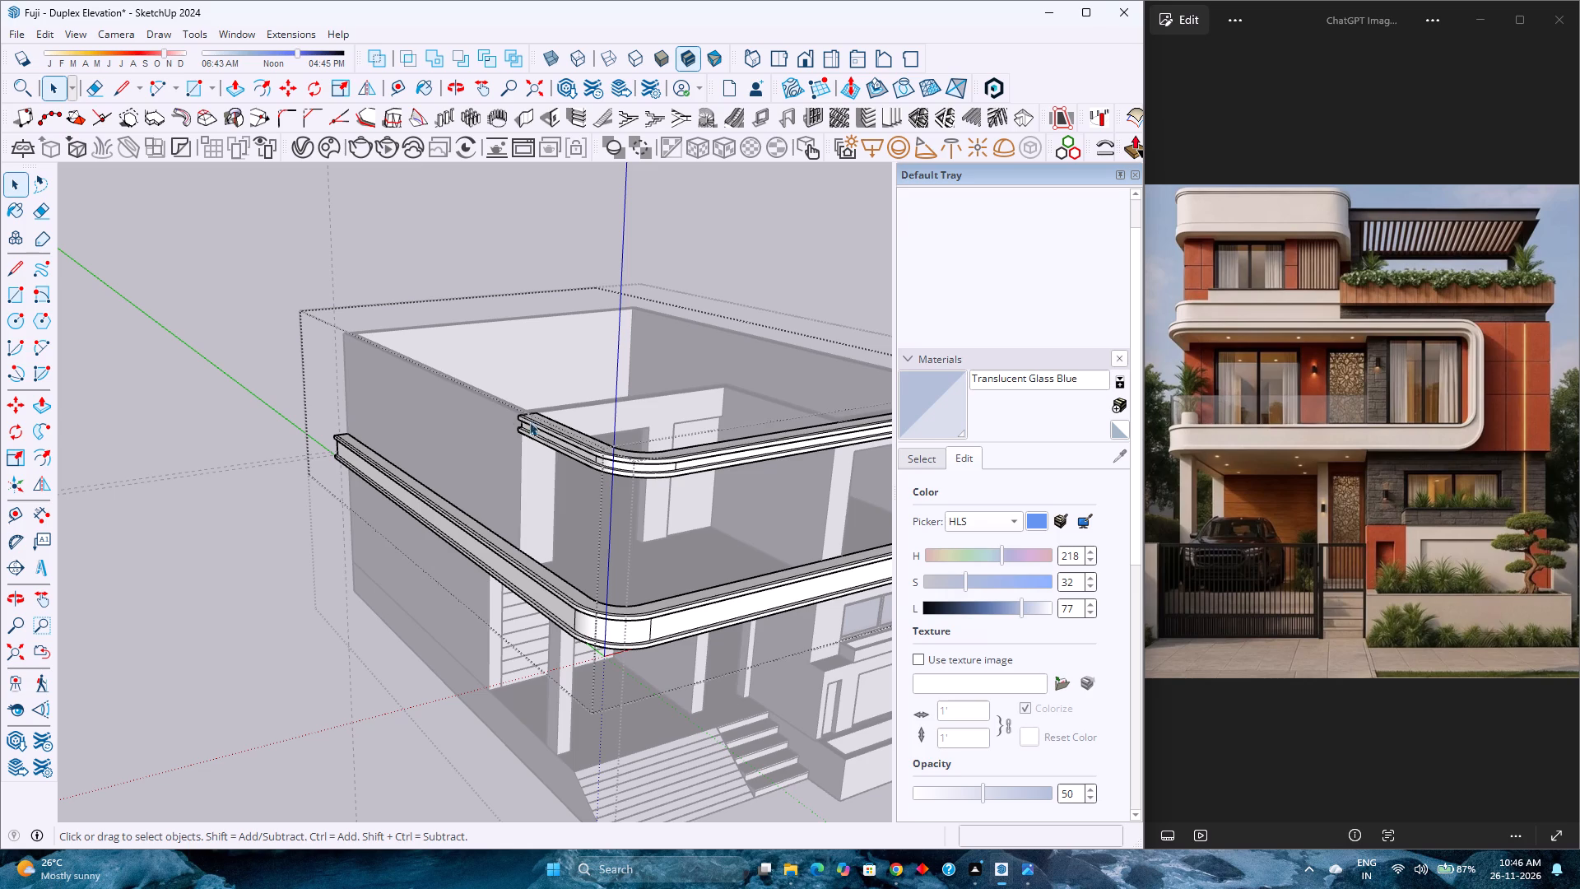
{"action": "scroll", "coordinate": [524, 424], "scroll_direction": "up", "scroll_amount": 9}
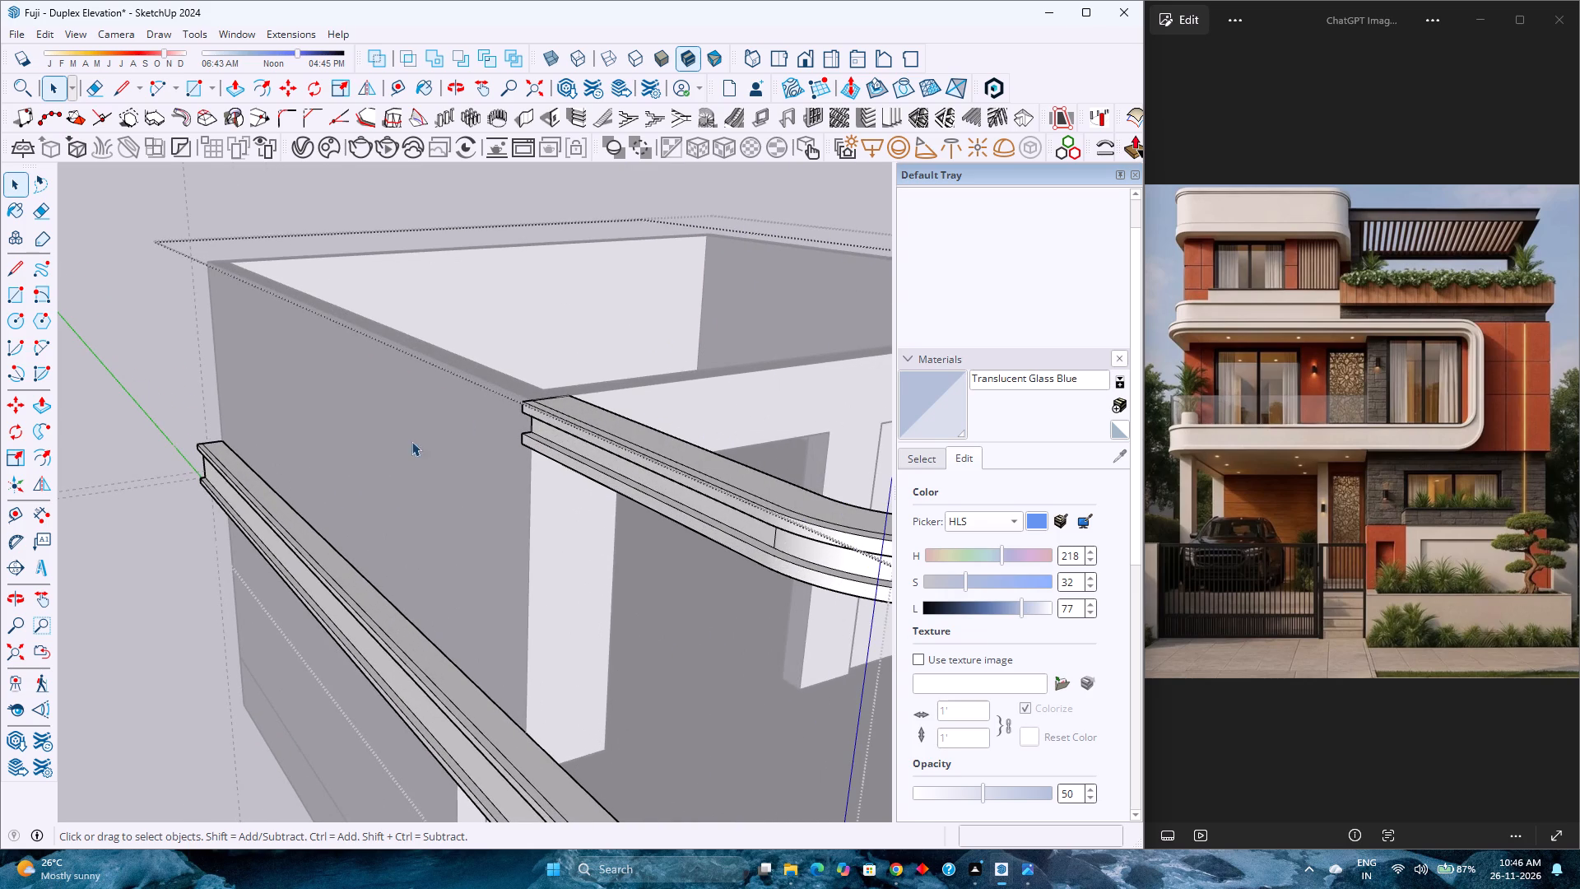
{"action": "scroll", "coordinate": [574, 467], "scroll_direction": "down", "scroll_amount": 8}
{"action": "scroll", "coordinate": [566, 427], "scroll_direction": "up", "scroll_amount": 1}
{"action": "scroll", "coordinate": [565, 427], "scroll_direction": "down", "scroll_amount": 8}
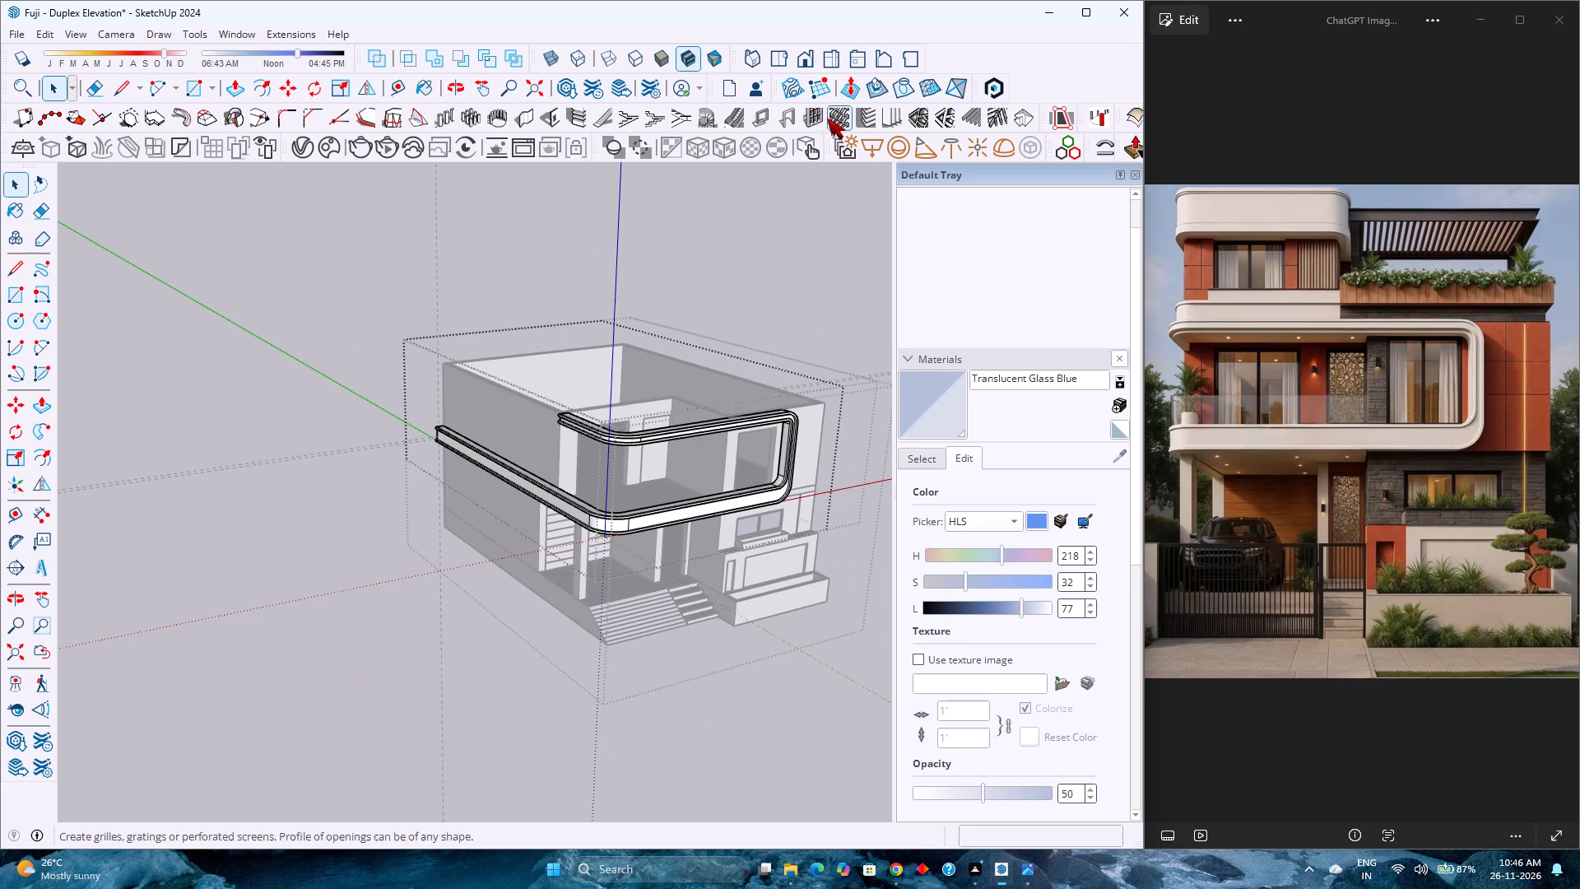
{"action": "left_click", "coordinate": [809, 58]}
{"action": "scroll", "coordinate": [402, 486], "scroll_direction": "up", "scroll_amount": 3}
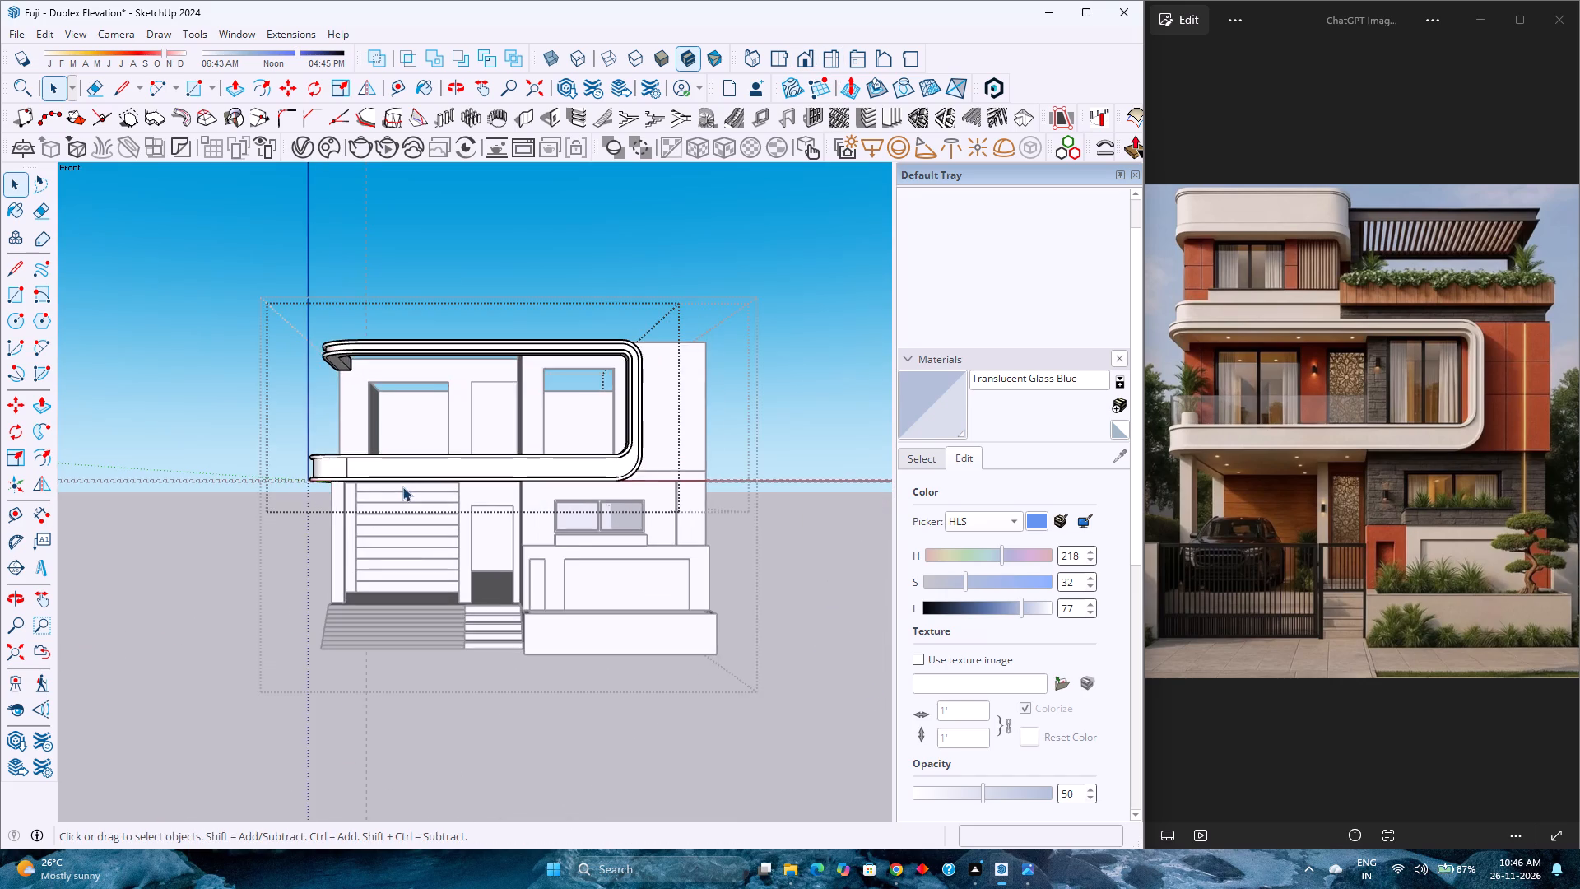
{"action": "scroll", "coordinate": [400, 480], "scroll_direction": "up", "scroll_amount": 8}
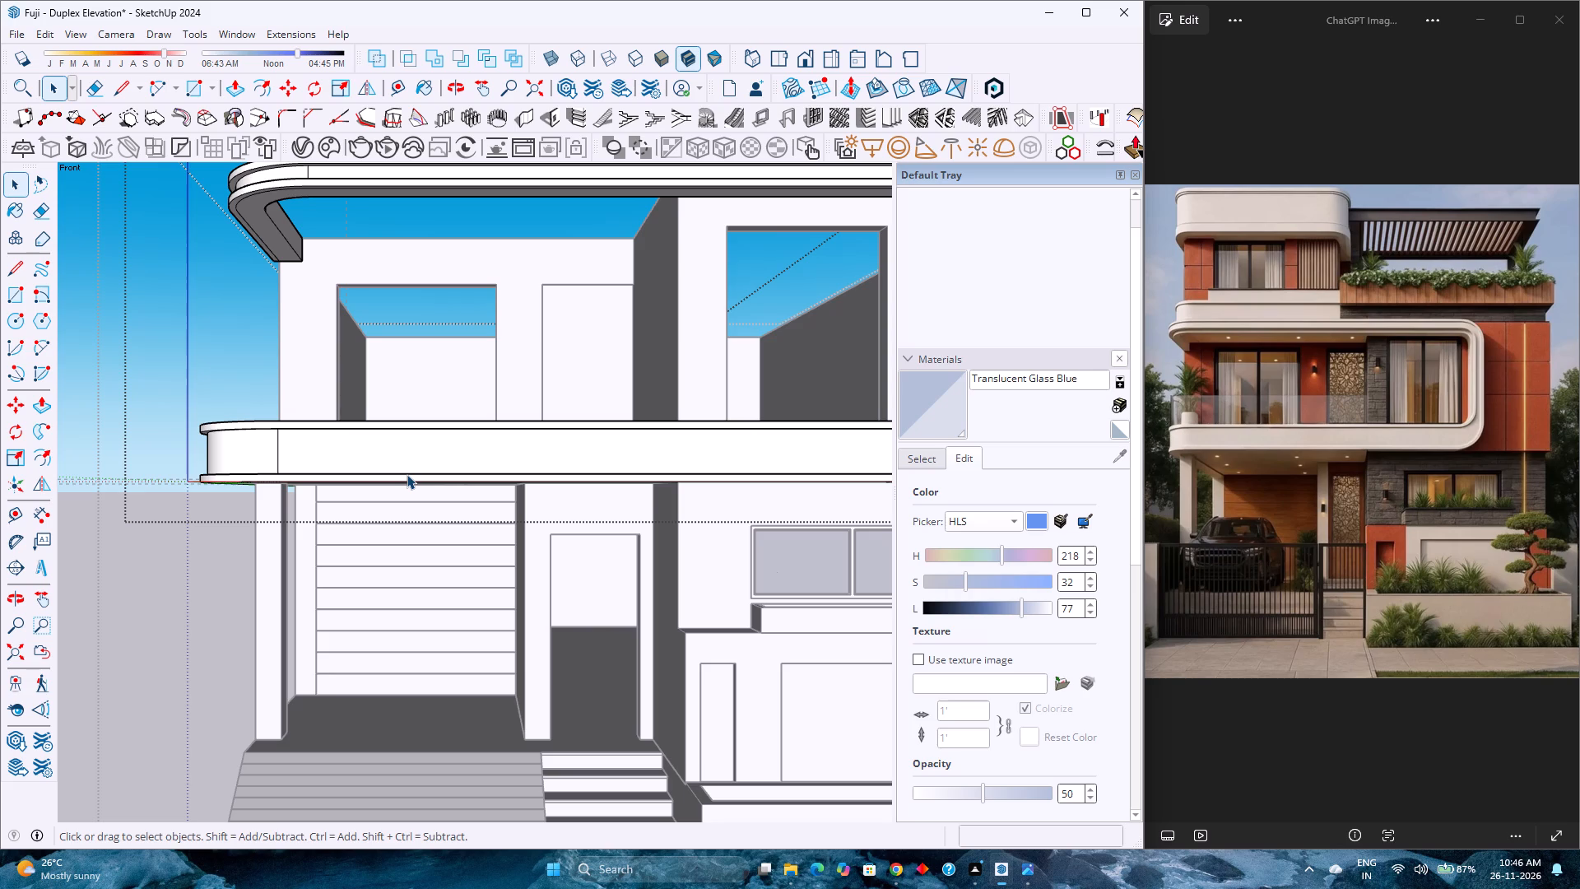
Undo both swept trims and the copied profile, back to the single 3" square at the lower band's rear end.
{"action": "key", "text": "ctrl+z"}
{"action": "key", "text": "ctrl+z"}
{"action": "key", "text": "ctrl+z"}
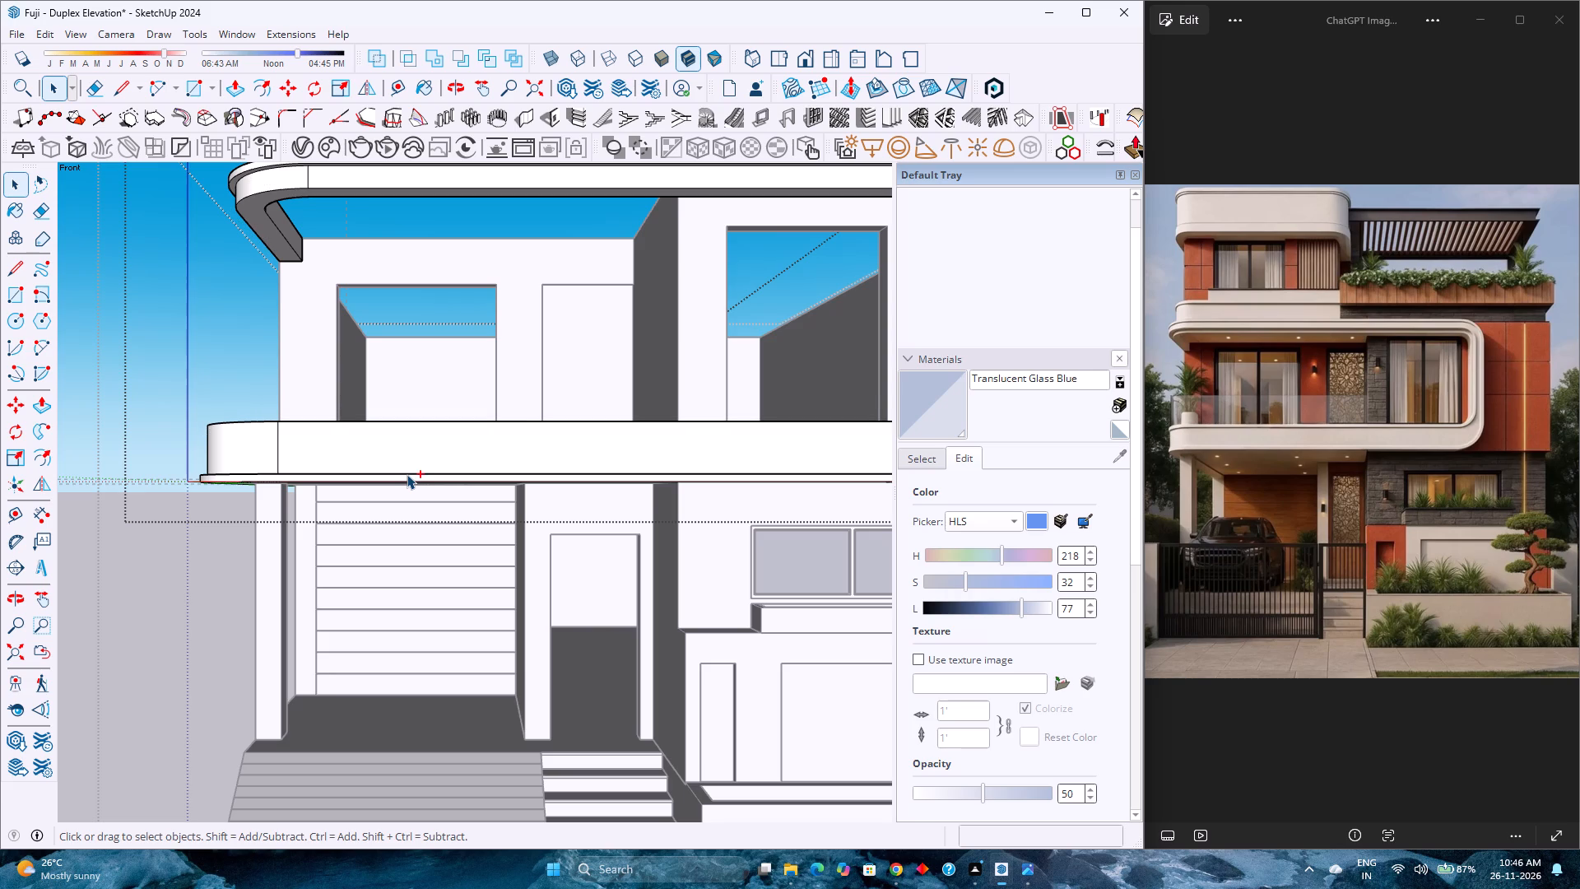
{"action": "key", "text": "ctrl+z"}
{"action": "key", "text": "ctrl+z"}
{"action": "key", "text": "ctrl+z"}
{"action": "key", "text": "ctrl+z"}
{"action": "key", "text": "ctrl+z"}
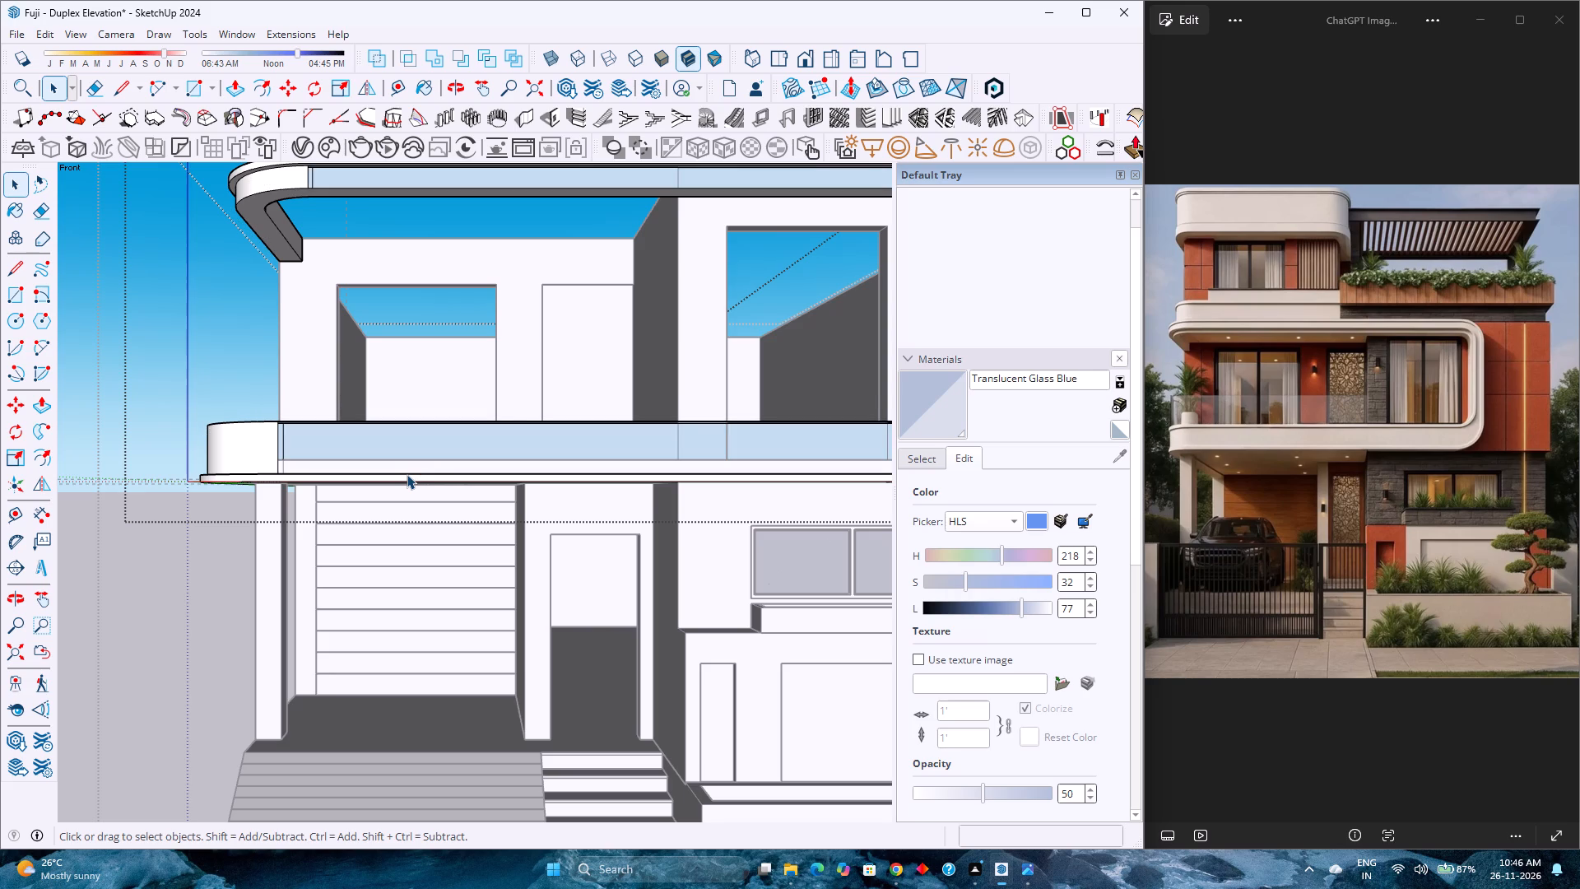
{"action": "key", "text": "space"}
{"action": "key", "text": "ctrl+z"}
{"action": "key", "text": "ctrl+z"}
Move the outer vertical edge of the 3" square trim profile 1" inward, toward the lower band's end face.
{"action": "scroll", "coordinate": [379, 481], "scroll_direction": "down", "scroll_amount": 2}
{"action": "middle_click_drag", "start_coordinate": [345, 484], "coordinate": [750, 562]}
{"action": "scroll", "coordinate": [272, 491], "scroll_direction": "up", "scroll_amount": 10}
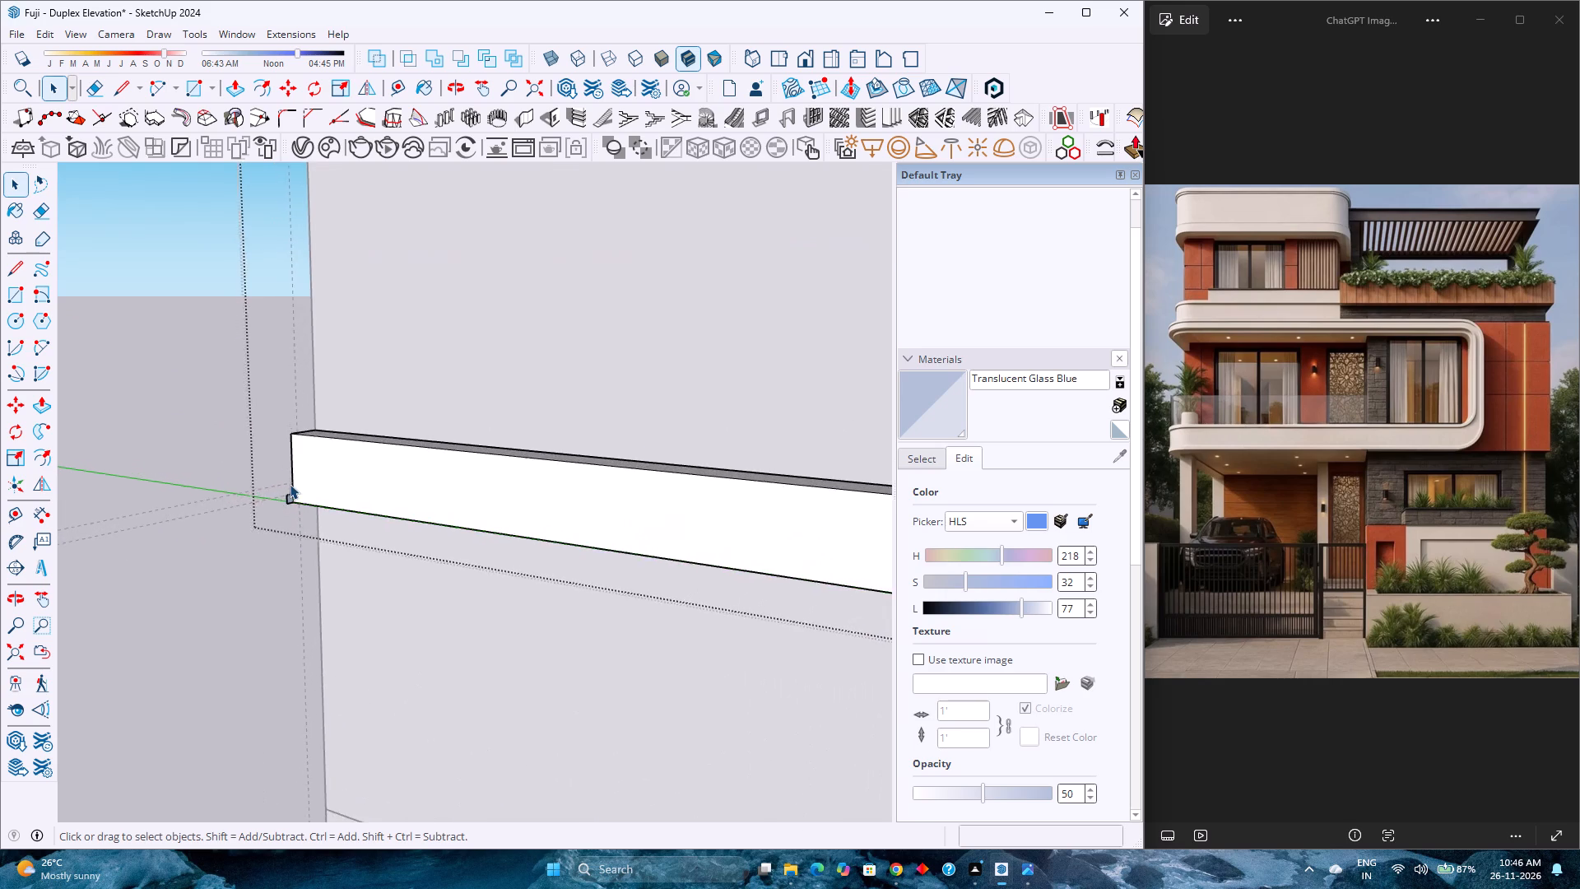
{"action": "scroll", "coordinate": [290, 484], "scroll_direction": "up", "scroll_amount": 12}
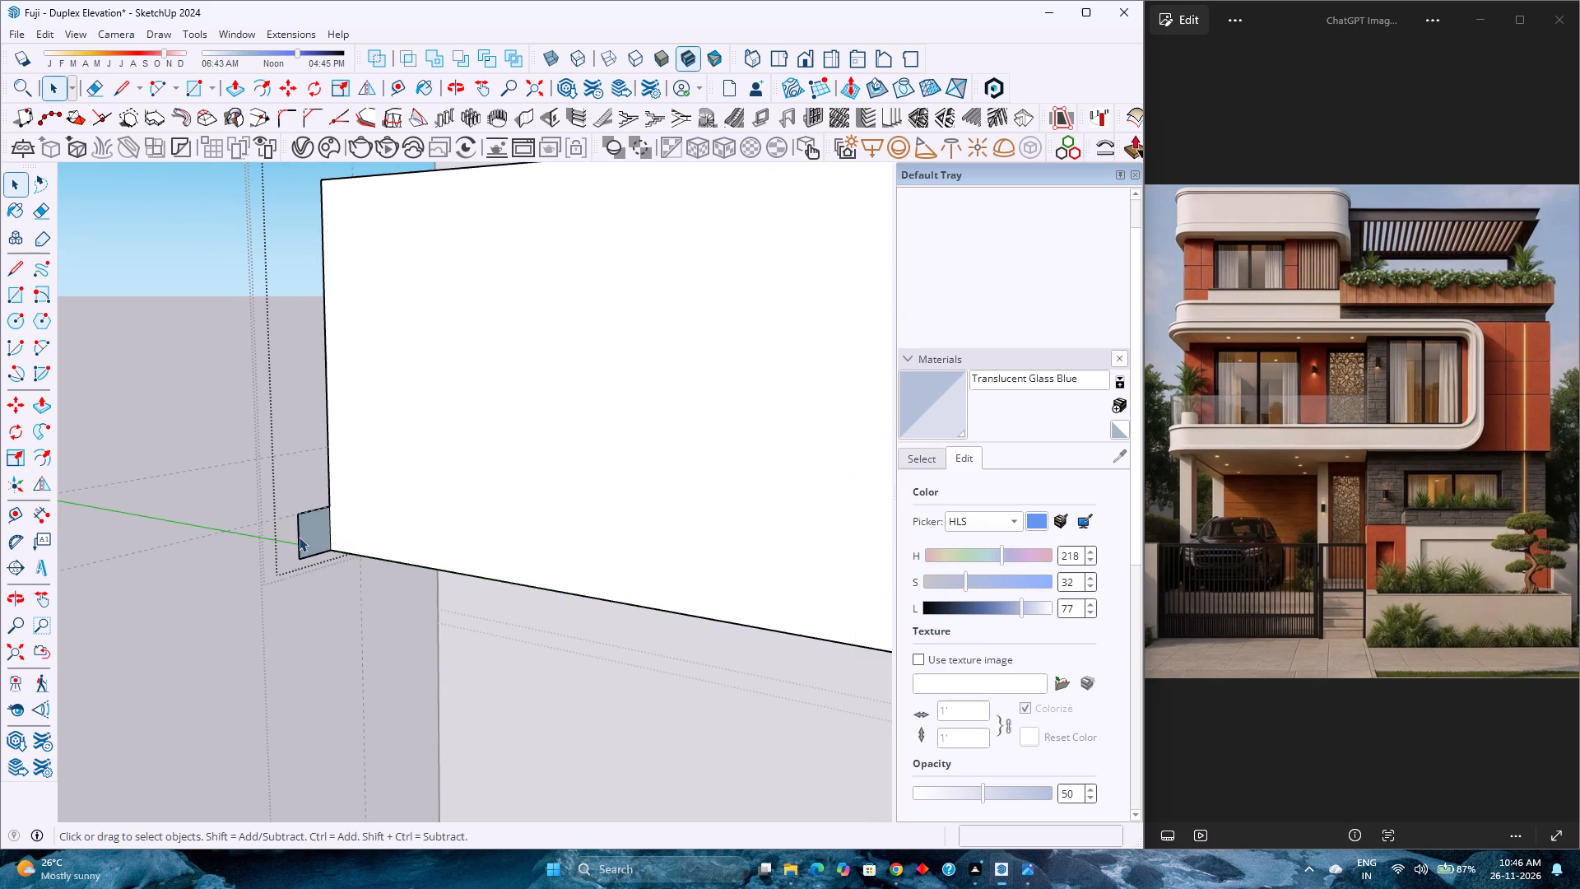
{"action": "left_click", "coordinate": [299, 537]}
{"action": "key", "text": "m"}
{"action": "scroll", "coordinate": [290, 524], "scroll_direction": "up", "scroll_amount": 3}
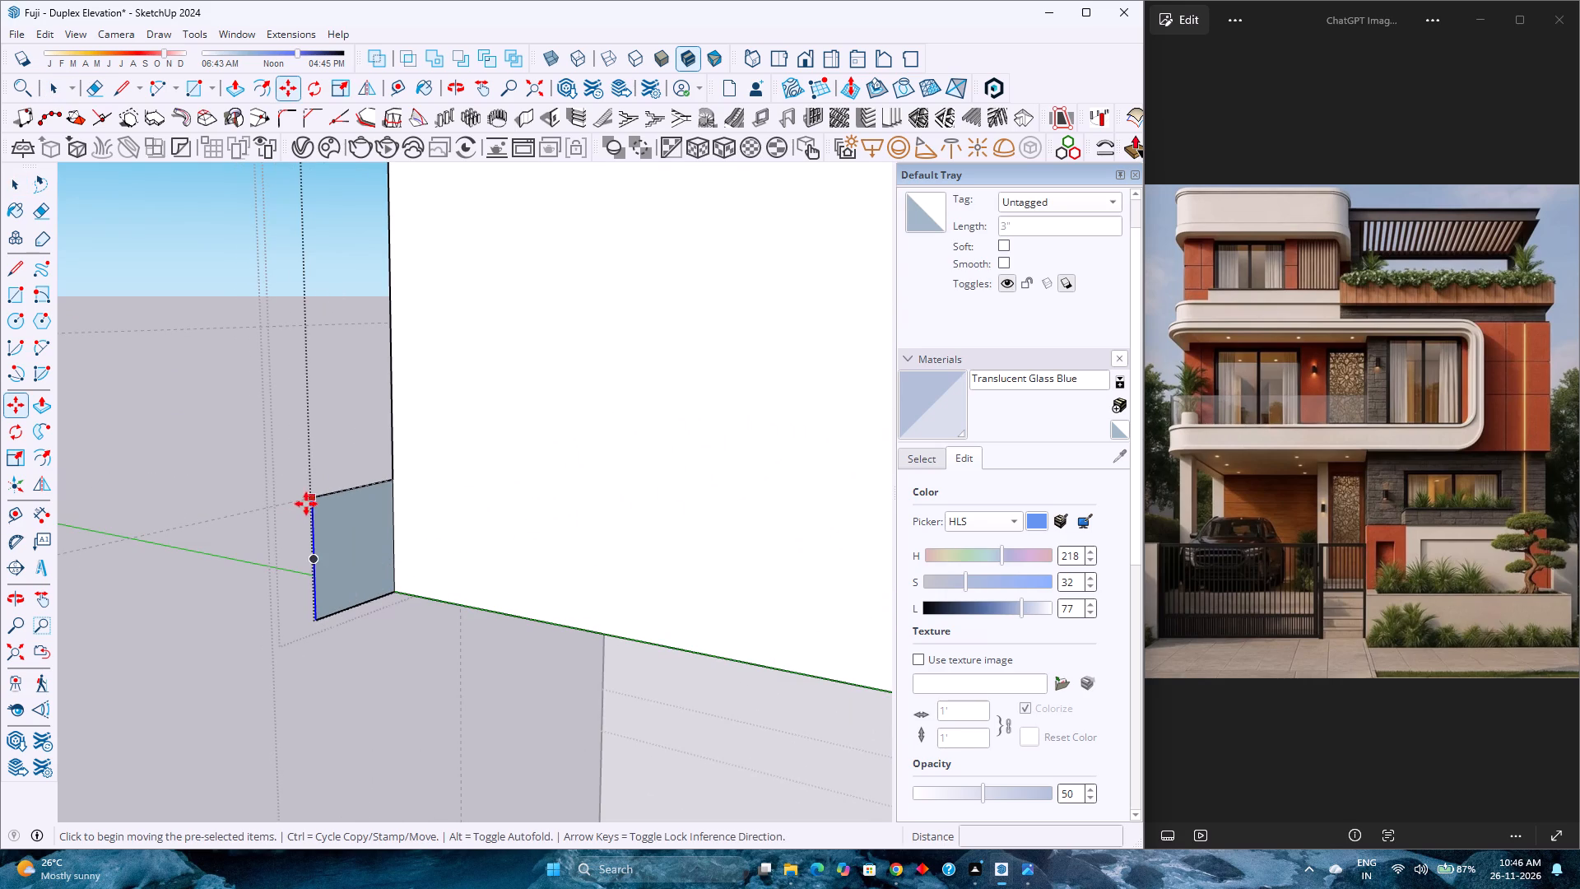
{"action": "left_click", "coordinate": [309, 501]}
{"action": "key", "text": "1"}
{"action": "key", "text": "Return"}
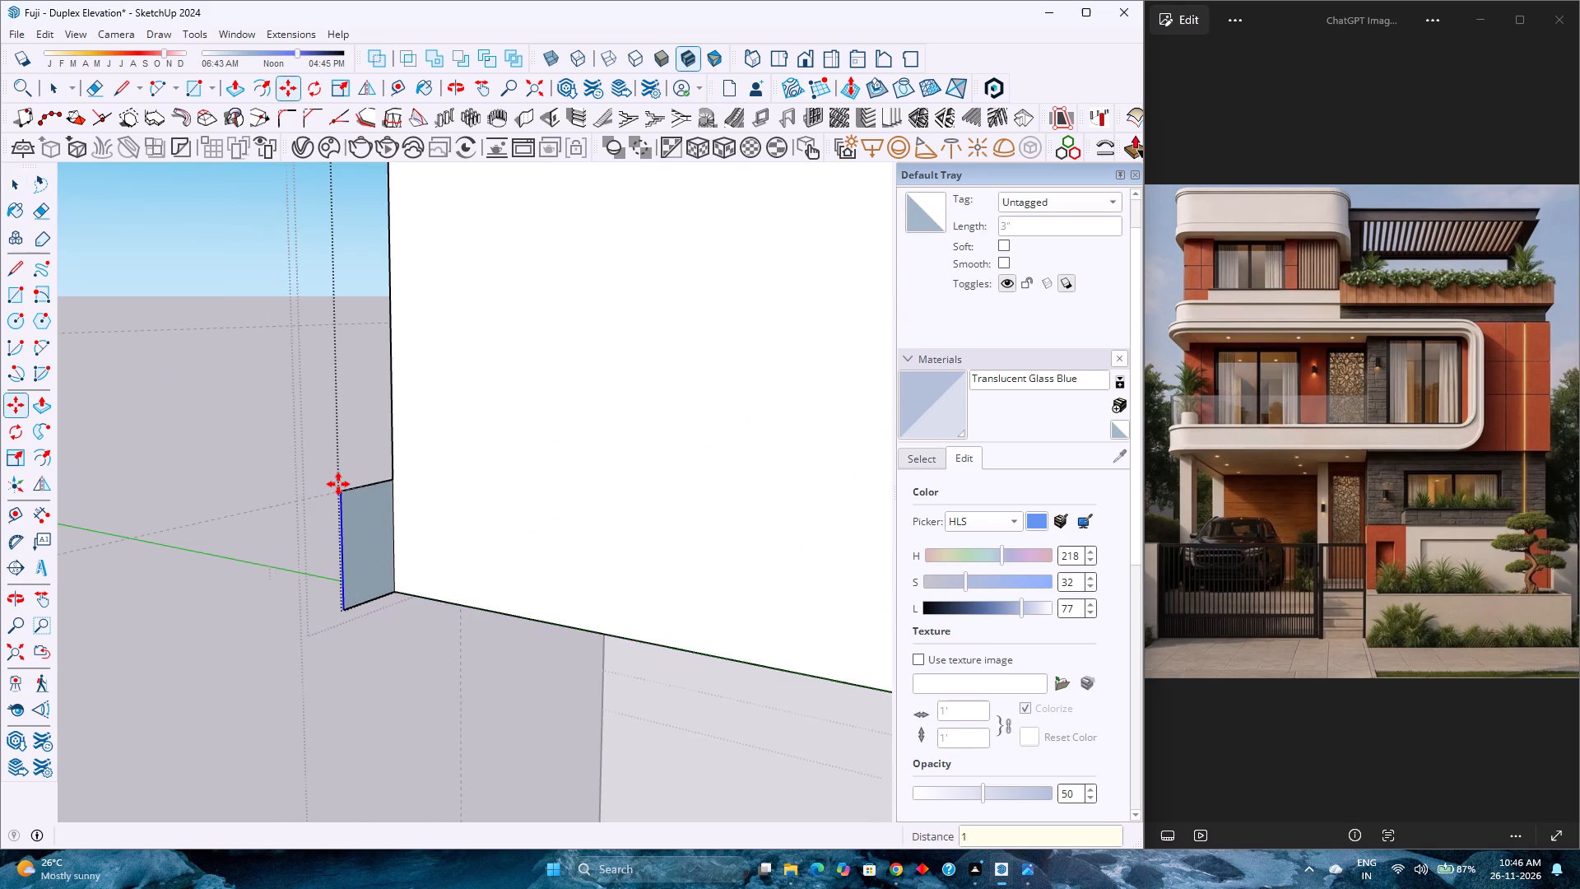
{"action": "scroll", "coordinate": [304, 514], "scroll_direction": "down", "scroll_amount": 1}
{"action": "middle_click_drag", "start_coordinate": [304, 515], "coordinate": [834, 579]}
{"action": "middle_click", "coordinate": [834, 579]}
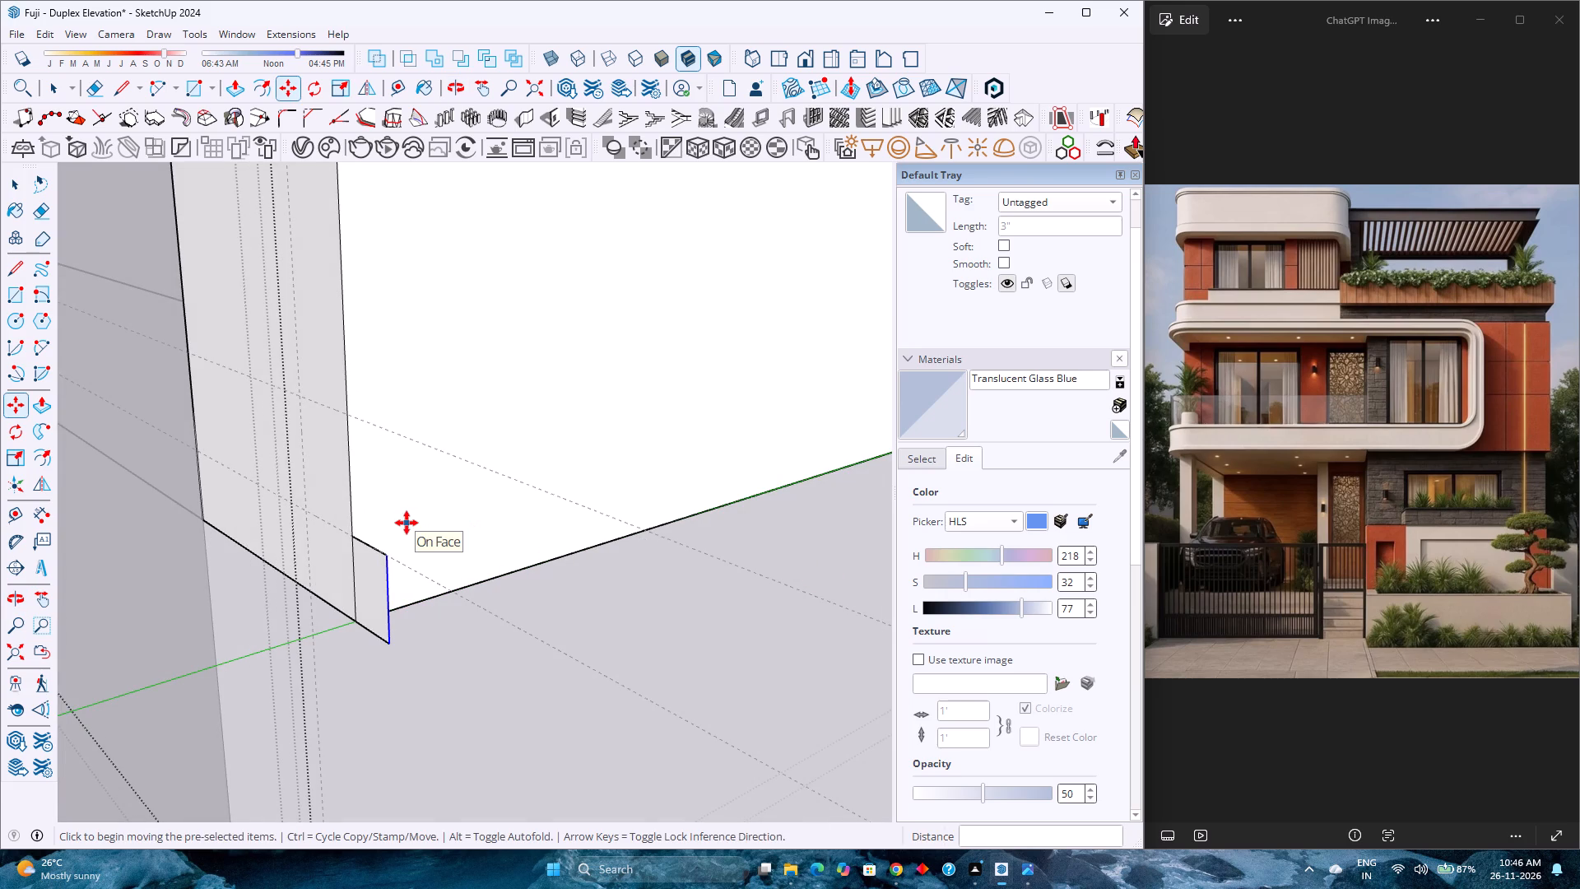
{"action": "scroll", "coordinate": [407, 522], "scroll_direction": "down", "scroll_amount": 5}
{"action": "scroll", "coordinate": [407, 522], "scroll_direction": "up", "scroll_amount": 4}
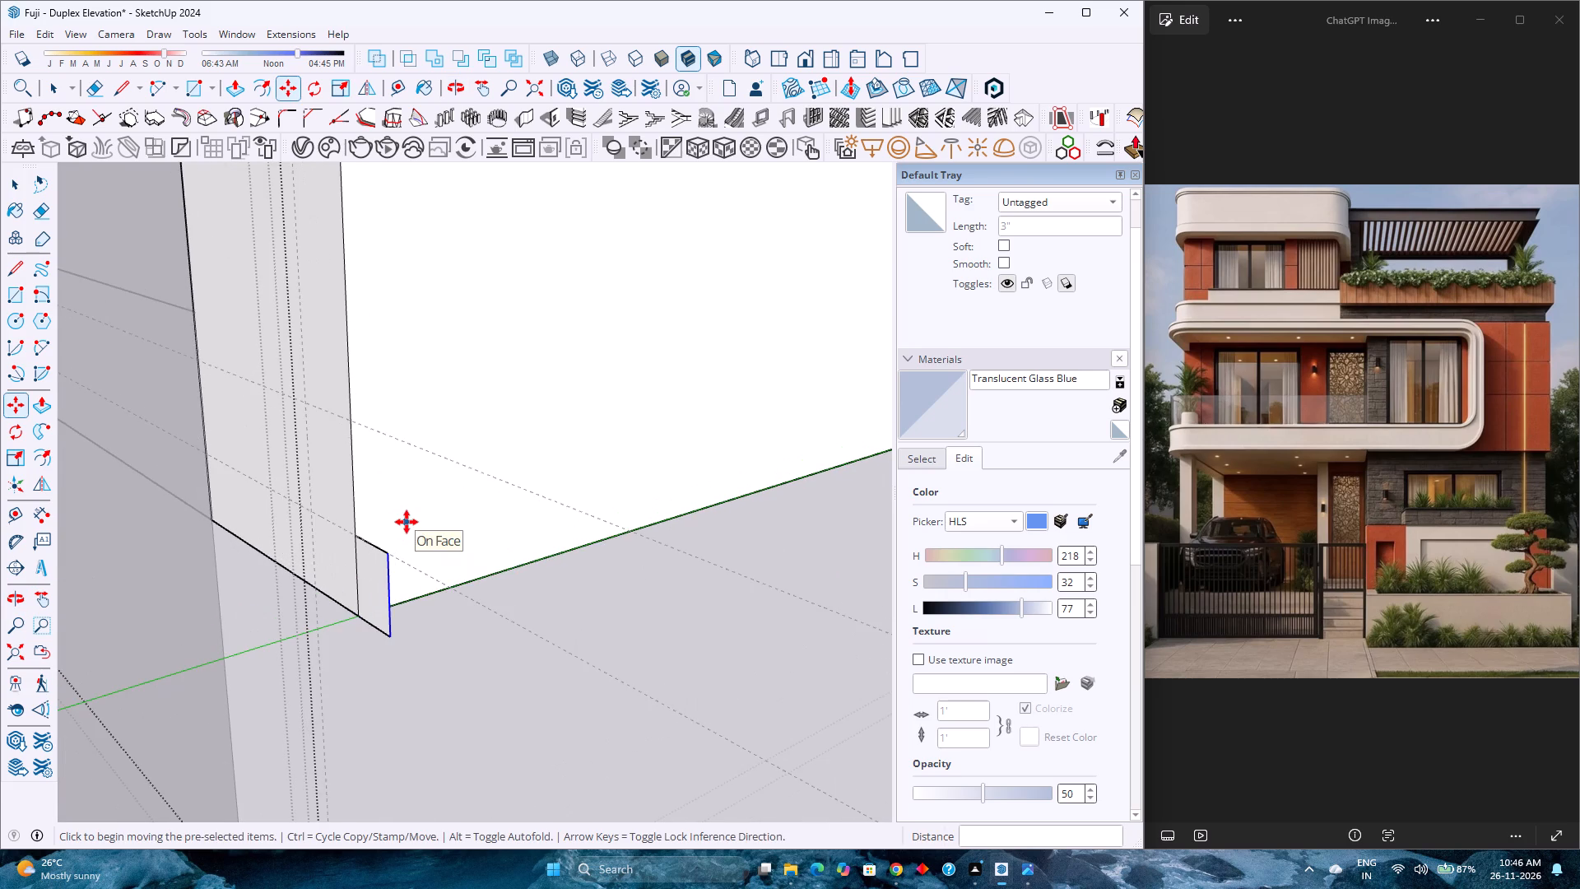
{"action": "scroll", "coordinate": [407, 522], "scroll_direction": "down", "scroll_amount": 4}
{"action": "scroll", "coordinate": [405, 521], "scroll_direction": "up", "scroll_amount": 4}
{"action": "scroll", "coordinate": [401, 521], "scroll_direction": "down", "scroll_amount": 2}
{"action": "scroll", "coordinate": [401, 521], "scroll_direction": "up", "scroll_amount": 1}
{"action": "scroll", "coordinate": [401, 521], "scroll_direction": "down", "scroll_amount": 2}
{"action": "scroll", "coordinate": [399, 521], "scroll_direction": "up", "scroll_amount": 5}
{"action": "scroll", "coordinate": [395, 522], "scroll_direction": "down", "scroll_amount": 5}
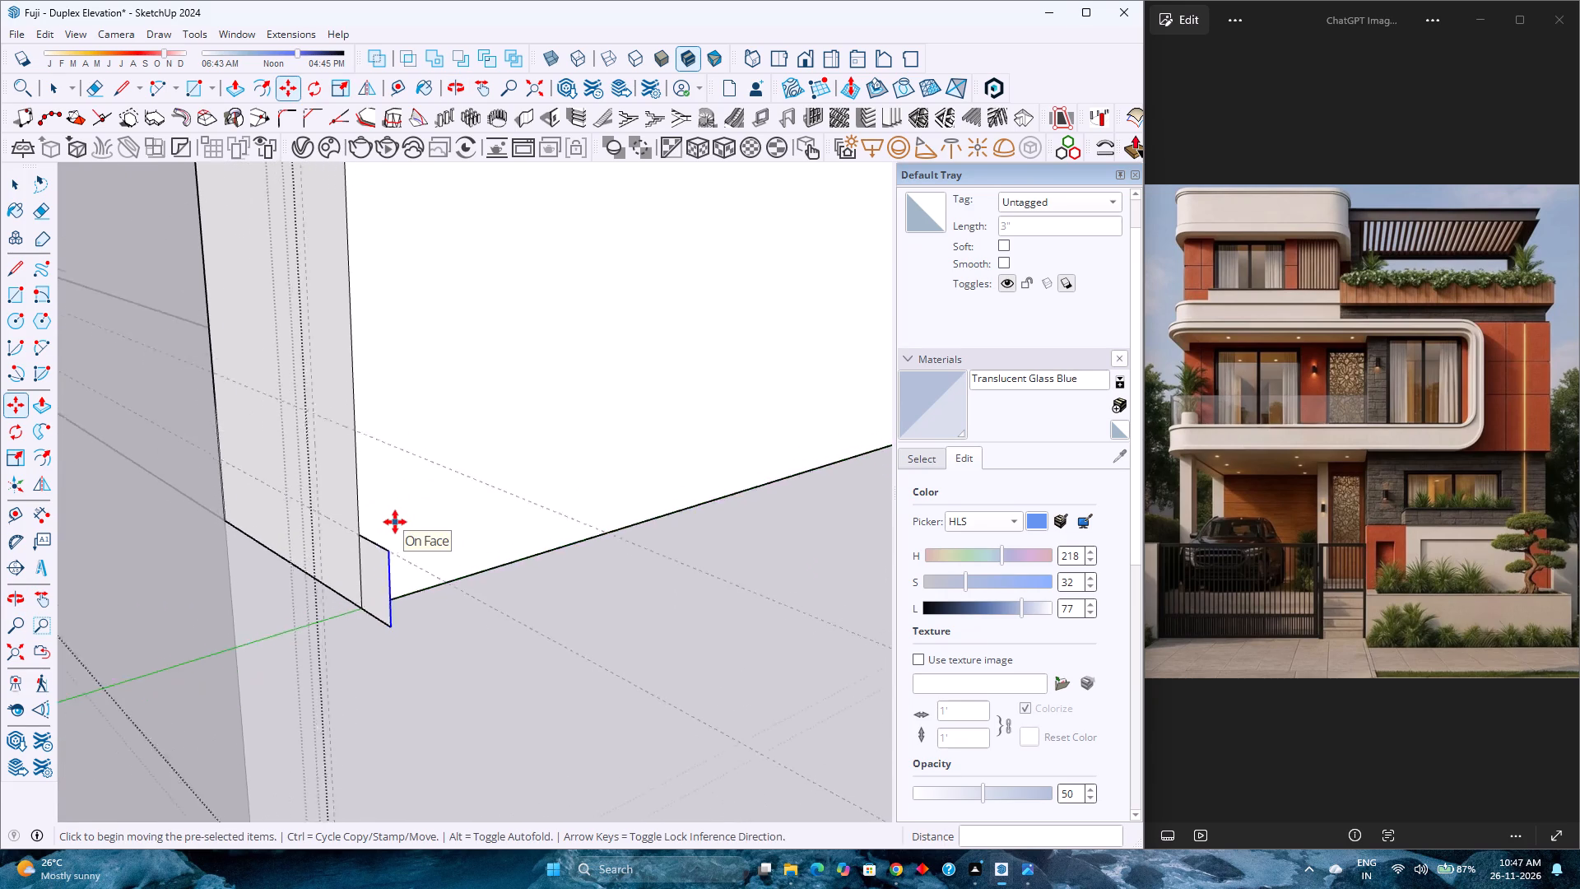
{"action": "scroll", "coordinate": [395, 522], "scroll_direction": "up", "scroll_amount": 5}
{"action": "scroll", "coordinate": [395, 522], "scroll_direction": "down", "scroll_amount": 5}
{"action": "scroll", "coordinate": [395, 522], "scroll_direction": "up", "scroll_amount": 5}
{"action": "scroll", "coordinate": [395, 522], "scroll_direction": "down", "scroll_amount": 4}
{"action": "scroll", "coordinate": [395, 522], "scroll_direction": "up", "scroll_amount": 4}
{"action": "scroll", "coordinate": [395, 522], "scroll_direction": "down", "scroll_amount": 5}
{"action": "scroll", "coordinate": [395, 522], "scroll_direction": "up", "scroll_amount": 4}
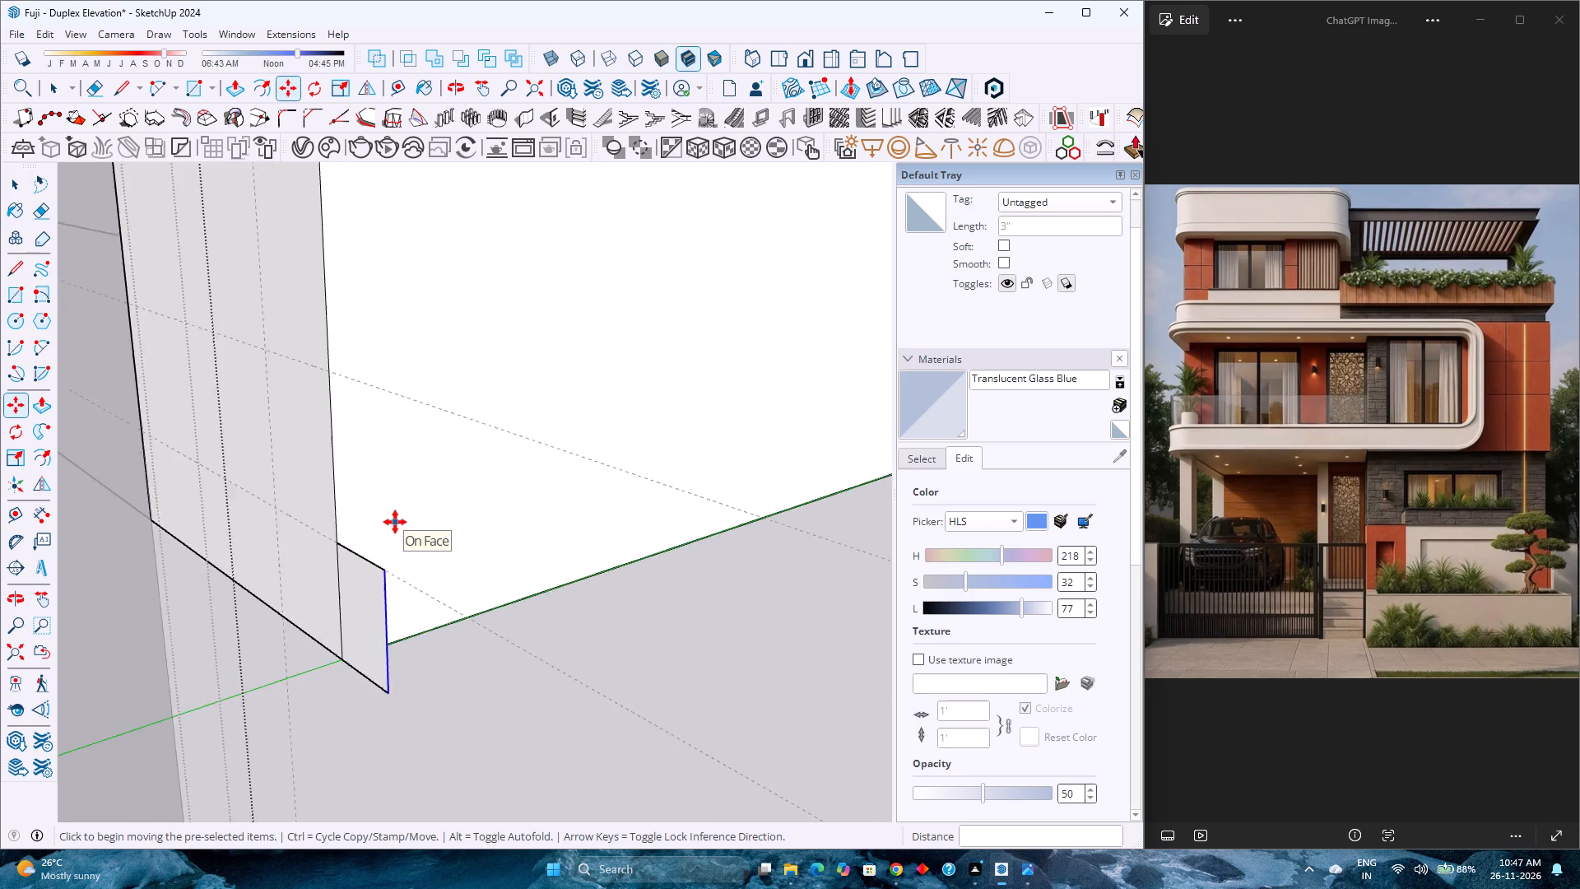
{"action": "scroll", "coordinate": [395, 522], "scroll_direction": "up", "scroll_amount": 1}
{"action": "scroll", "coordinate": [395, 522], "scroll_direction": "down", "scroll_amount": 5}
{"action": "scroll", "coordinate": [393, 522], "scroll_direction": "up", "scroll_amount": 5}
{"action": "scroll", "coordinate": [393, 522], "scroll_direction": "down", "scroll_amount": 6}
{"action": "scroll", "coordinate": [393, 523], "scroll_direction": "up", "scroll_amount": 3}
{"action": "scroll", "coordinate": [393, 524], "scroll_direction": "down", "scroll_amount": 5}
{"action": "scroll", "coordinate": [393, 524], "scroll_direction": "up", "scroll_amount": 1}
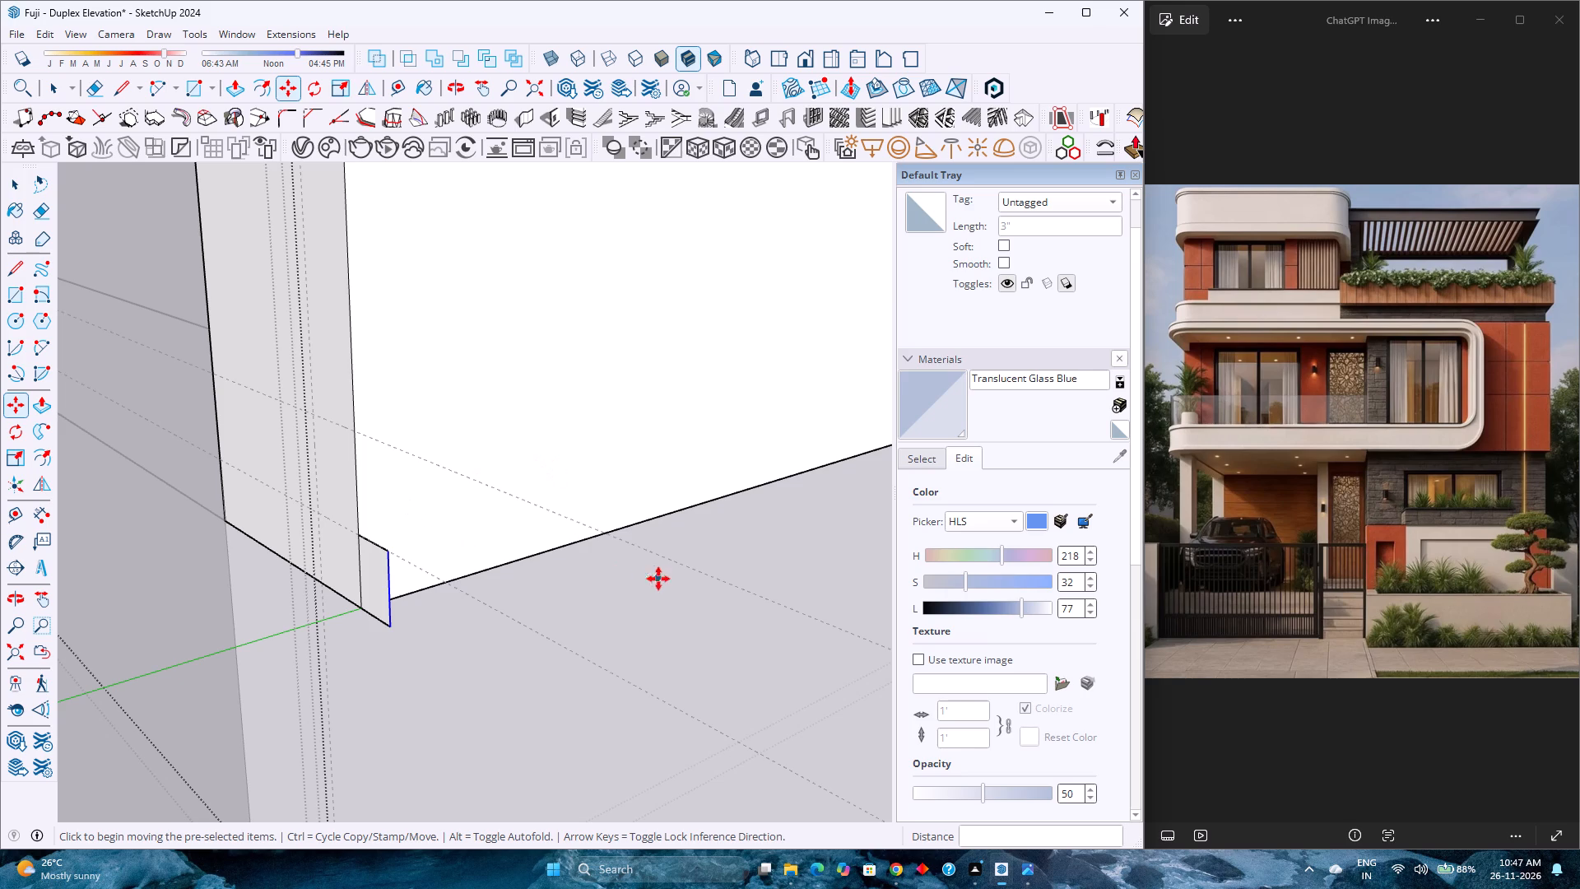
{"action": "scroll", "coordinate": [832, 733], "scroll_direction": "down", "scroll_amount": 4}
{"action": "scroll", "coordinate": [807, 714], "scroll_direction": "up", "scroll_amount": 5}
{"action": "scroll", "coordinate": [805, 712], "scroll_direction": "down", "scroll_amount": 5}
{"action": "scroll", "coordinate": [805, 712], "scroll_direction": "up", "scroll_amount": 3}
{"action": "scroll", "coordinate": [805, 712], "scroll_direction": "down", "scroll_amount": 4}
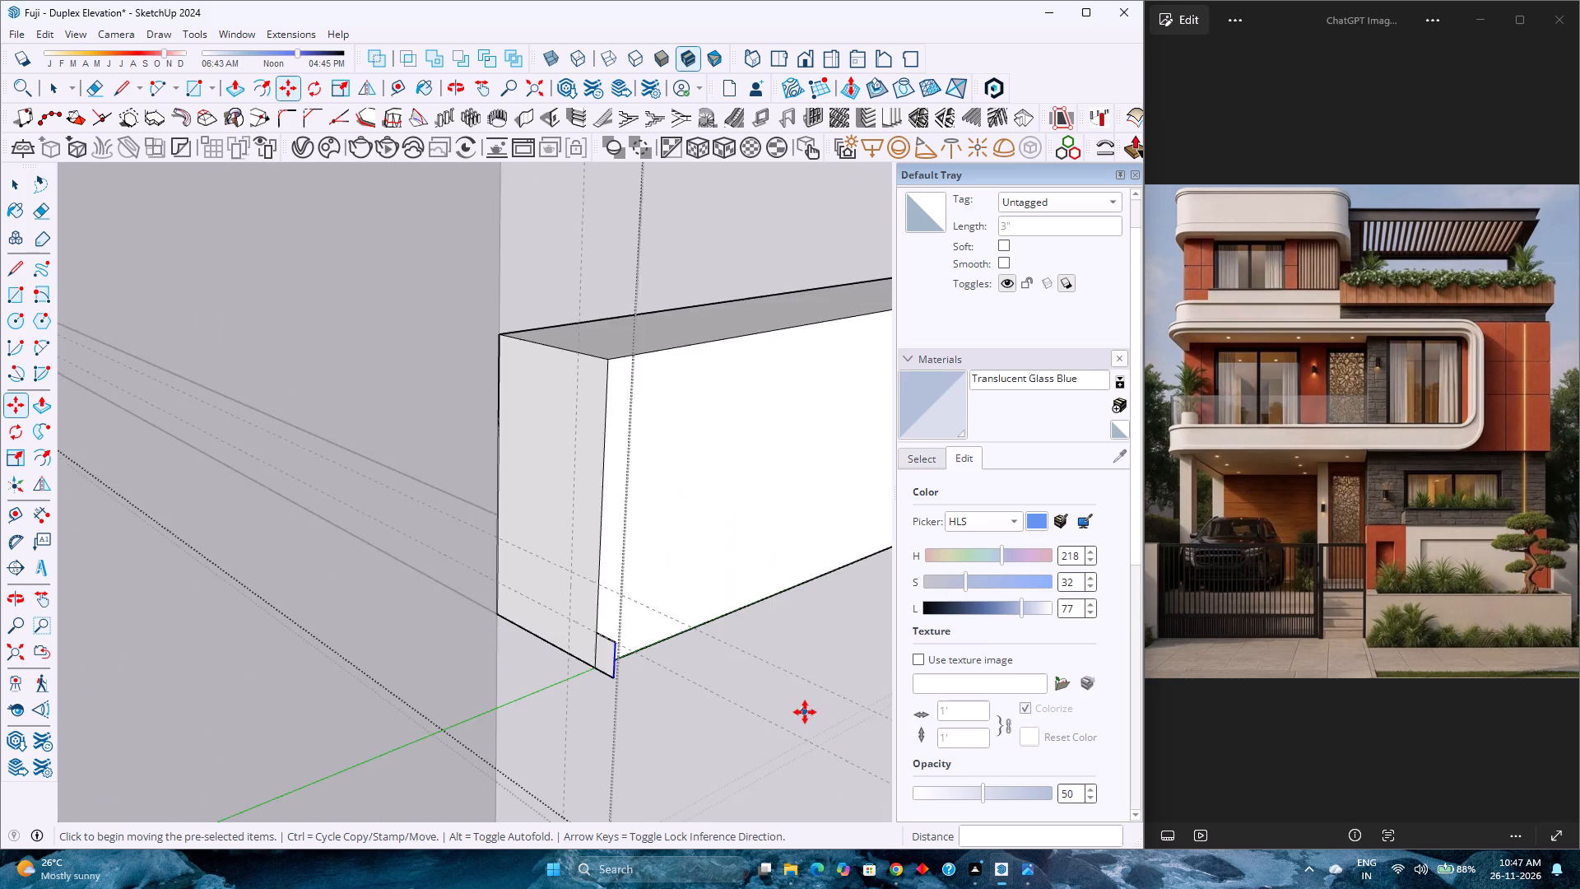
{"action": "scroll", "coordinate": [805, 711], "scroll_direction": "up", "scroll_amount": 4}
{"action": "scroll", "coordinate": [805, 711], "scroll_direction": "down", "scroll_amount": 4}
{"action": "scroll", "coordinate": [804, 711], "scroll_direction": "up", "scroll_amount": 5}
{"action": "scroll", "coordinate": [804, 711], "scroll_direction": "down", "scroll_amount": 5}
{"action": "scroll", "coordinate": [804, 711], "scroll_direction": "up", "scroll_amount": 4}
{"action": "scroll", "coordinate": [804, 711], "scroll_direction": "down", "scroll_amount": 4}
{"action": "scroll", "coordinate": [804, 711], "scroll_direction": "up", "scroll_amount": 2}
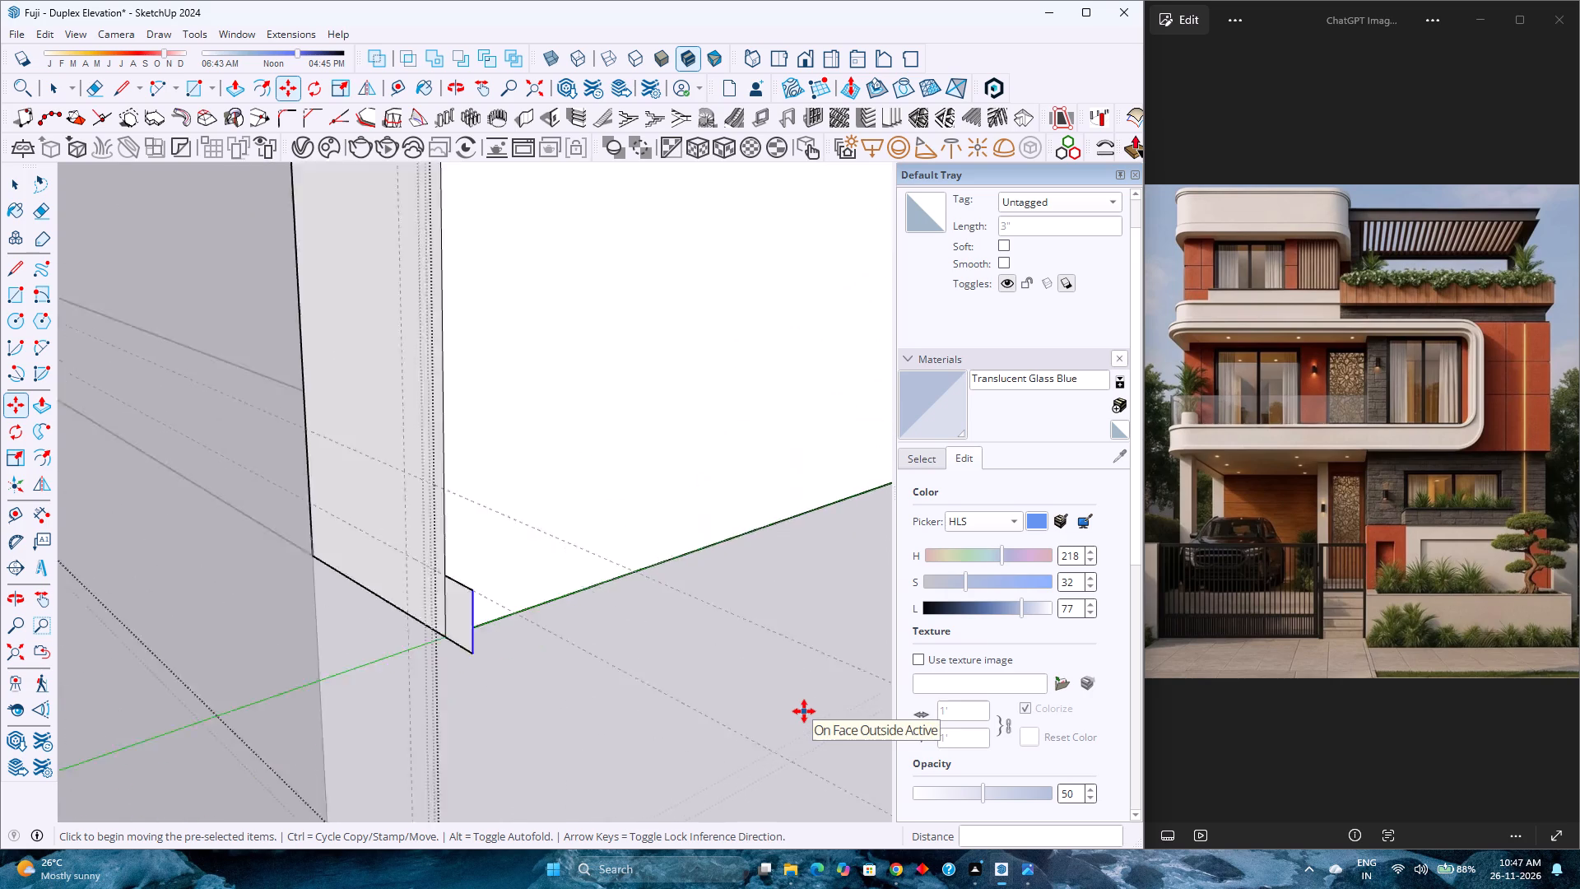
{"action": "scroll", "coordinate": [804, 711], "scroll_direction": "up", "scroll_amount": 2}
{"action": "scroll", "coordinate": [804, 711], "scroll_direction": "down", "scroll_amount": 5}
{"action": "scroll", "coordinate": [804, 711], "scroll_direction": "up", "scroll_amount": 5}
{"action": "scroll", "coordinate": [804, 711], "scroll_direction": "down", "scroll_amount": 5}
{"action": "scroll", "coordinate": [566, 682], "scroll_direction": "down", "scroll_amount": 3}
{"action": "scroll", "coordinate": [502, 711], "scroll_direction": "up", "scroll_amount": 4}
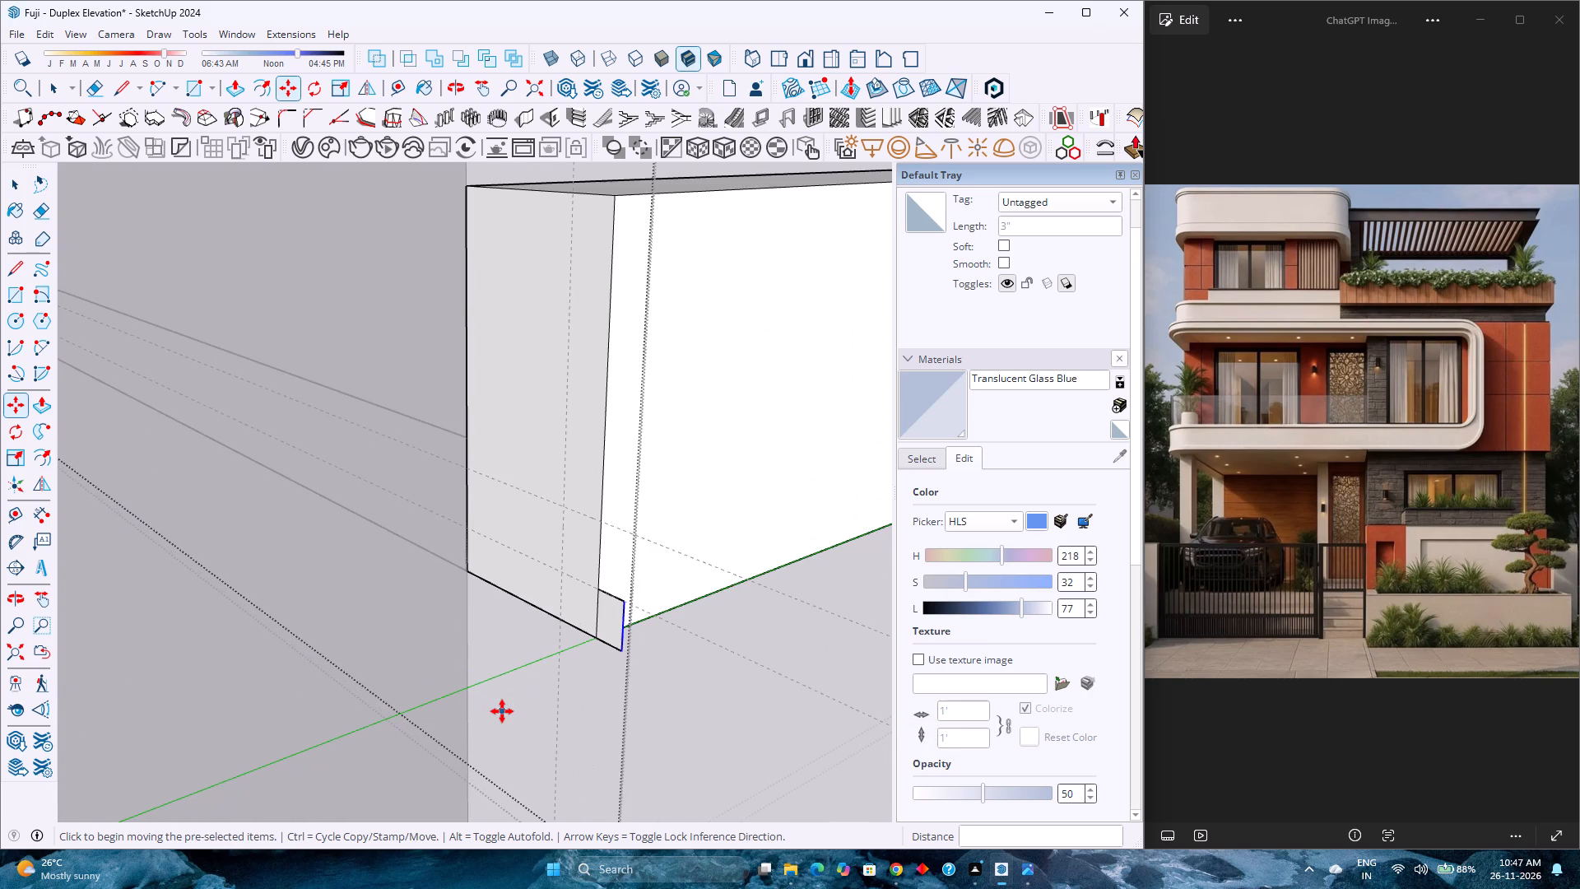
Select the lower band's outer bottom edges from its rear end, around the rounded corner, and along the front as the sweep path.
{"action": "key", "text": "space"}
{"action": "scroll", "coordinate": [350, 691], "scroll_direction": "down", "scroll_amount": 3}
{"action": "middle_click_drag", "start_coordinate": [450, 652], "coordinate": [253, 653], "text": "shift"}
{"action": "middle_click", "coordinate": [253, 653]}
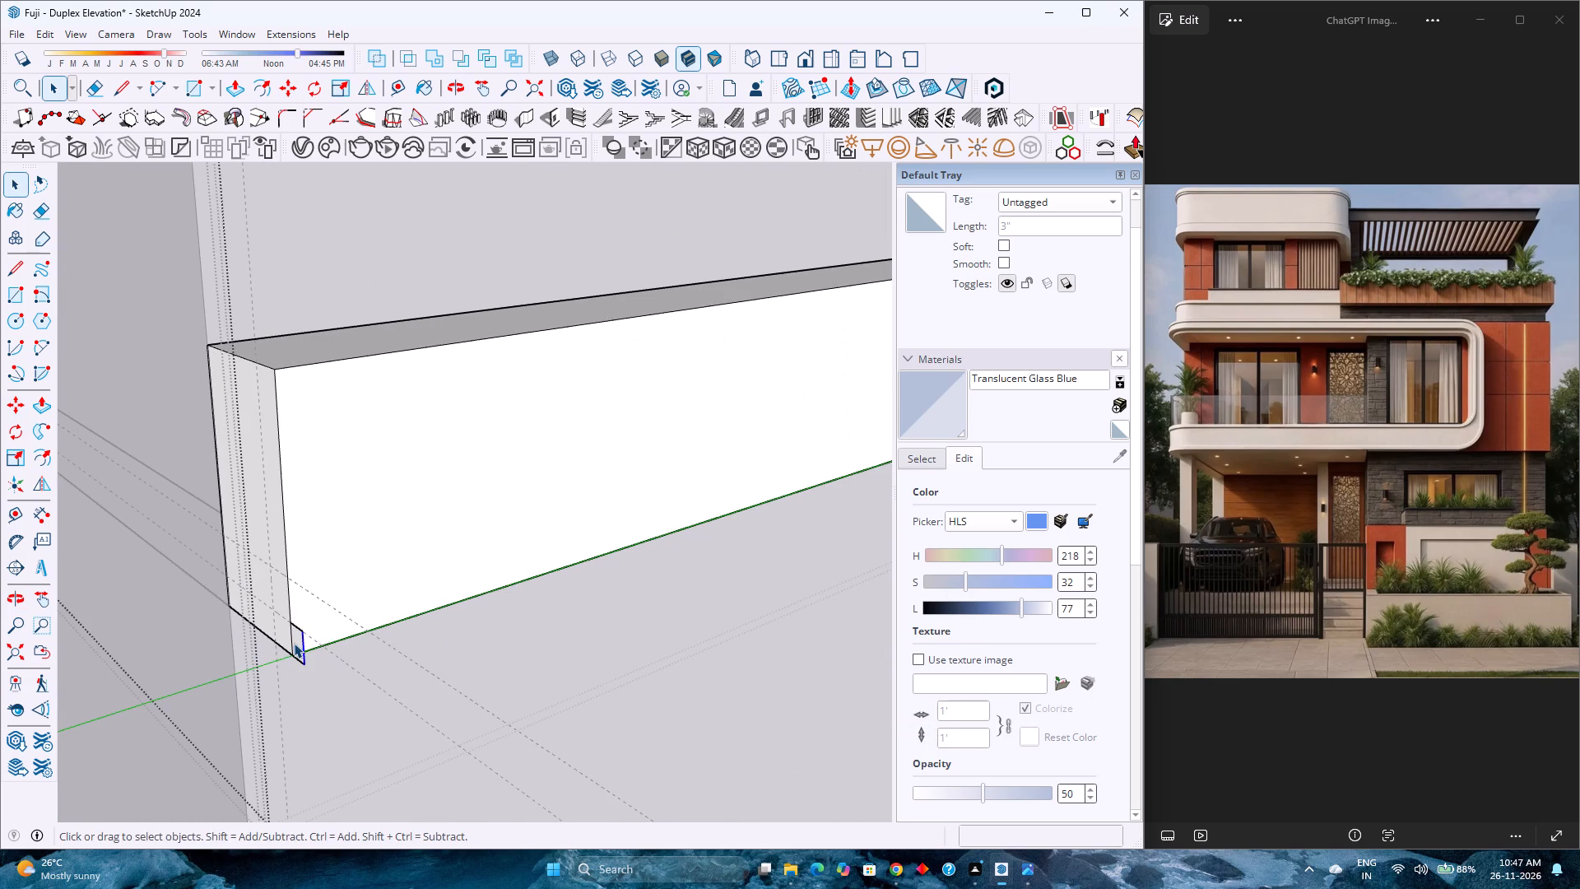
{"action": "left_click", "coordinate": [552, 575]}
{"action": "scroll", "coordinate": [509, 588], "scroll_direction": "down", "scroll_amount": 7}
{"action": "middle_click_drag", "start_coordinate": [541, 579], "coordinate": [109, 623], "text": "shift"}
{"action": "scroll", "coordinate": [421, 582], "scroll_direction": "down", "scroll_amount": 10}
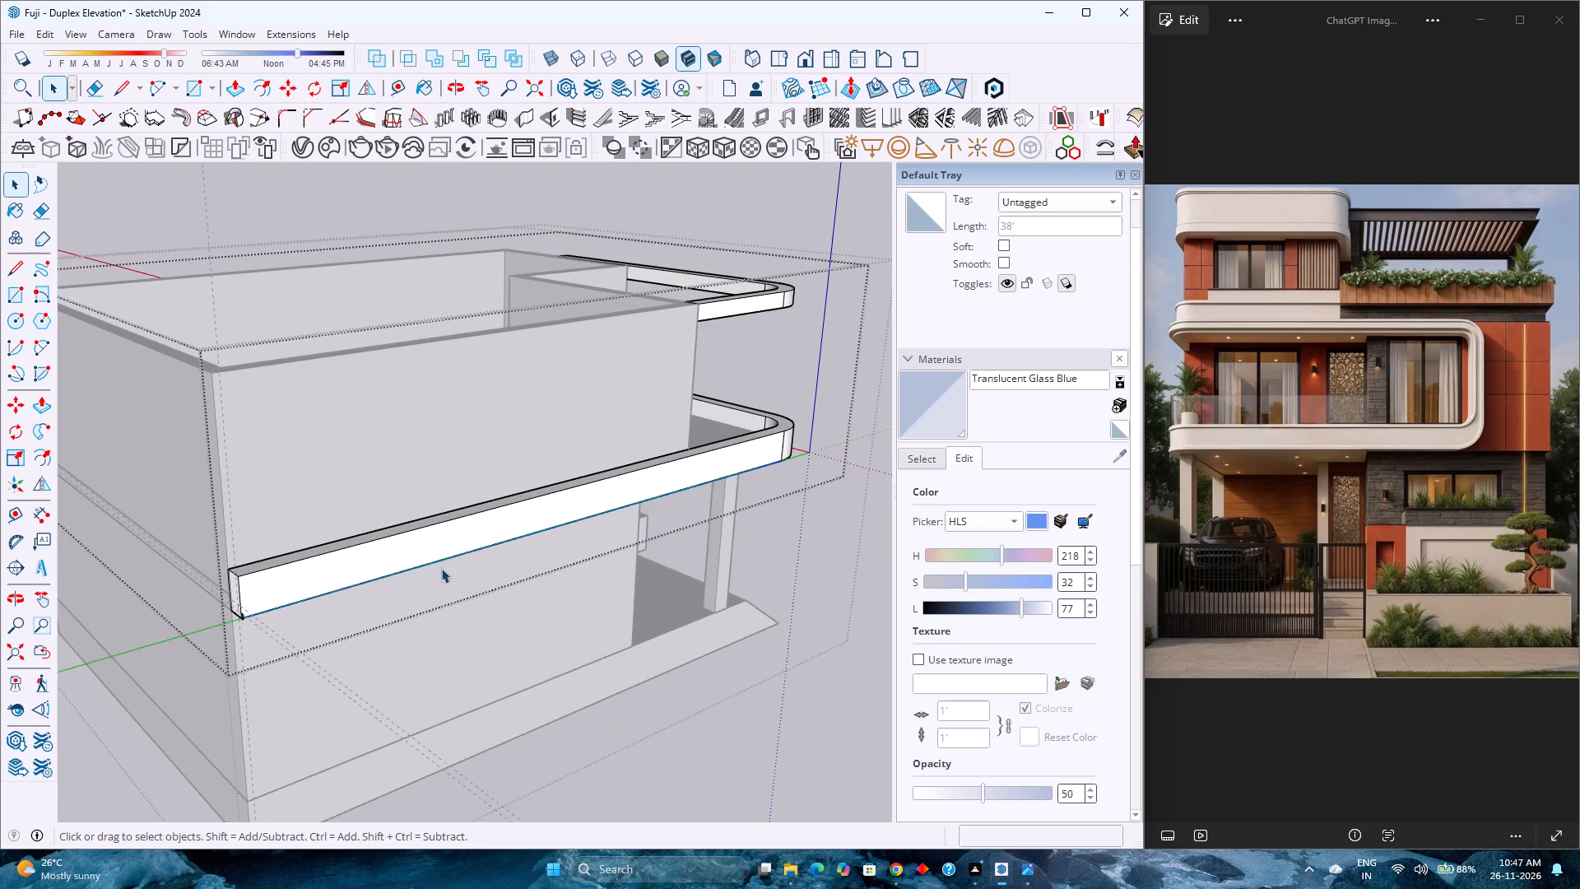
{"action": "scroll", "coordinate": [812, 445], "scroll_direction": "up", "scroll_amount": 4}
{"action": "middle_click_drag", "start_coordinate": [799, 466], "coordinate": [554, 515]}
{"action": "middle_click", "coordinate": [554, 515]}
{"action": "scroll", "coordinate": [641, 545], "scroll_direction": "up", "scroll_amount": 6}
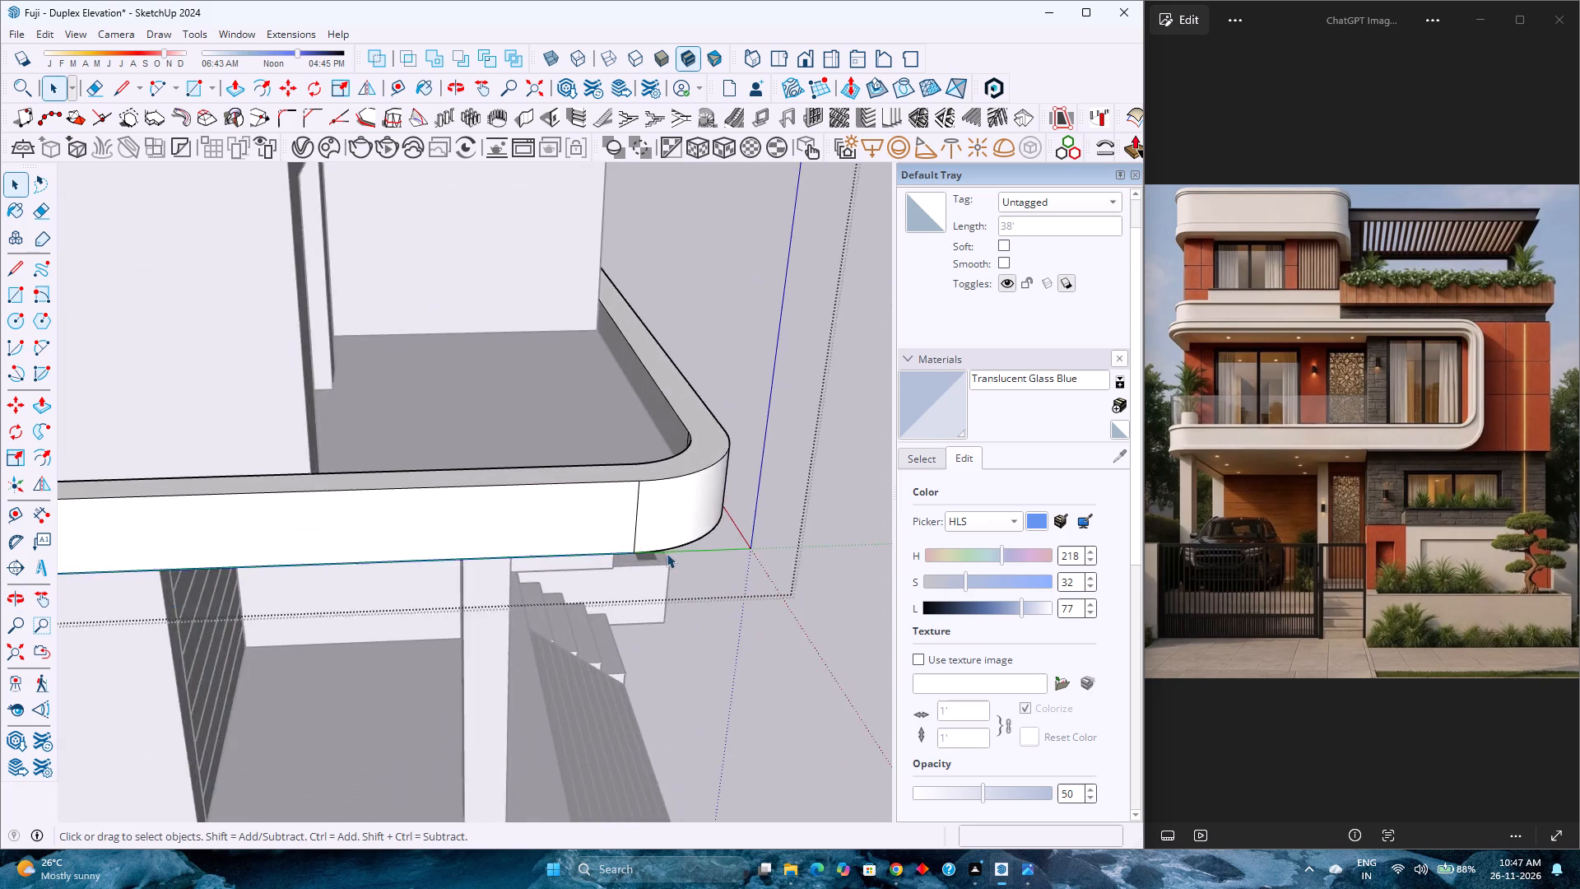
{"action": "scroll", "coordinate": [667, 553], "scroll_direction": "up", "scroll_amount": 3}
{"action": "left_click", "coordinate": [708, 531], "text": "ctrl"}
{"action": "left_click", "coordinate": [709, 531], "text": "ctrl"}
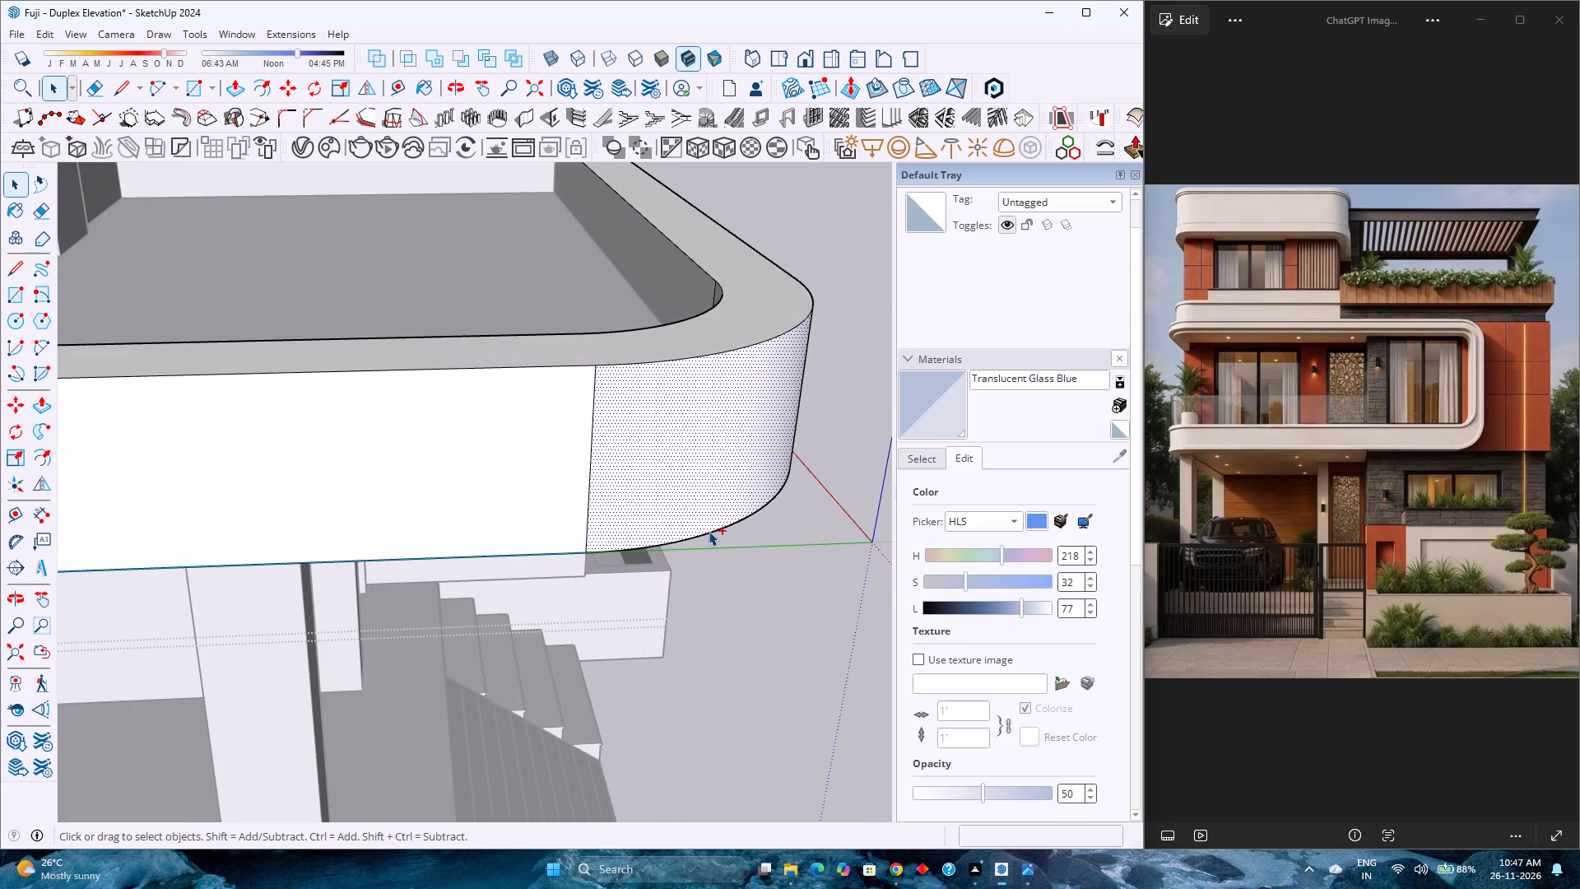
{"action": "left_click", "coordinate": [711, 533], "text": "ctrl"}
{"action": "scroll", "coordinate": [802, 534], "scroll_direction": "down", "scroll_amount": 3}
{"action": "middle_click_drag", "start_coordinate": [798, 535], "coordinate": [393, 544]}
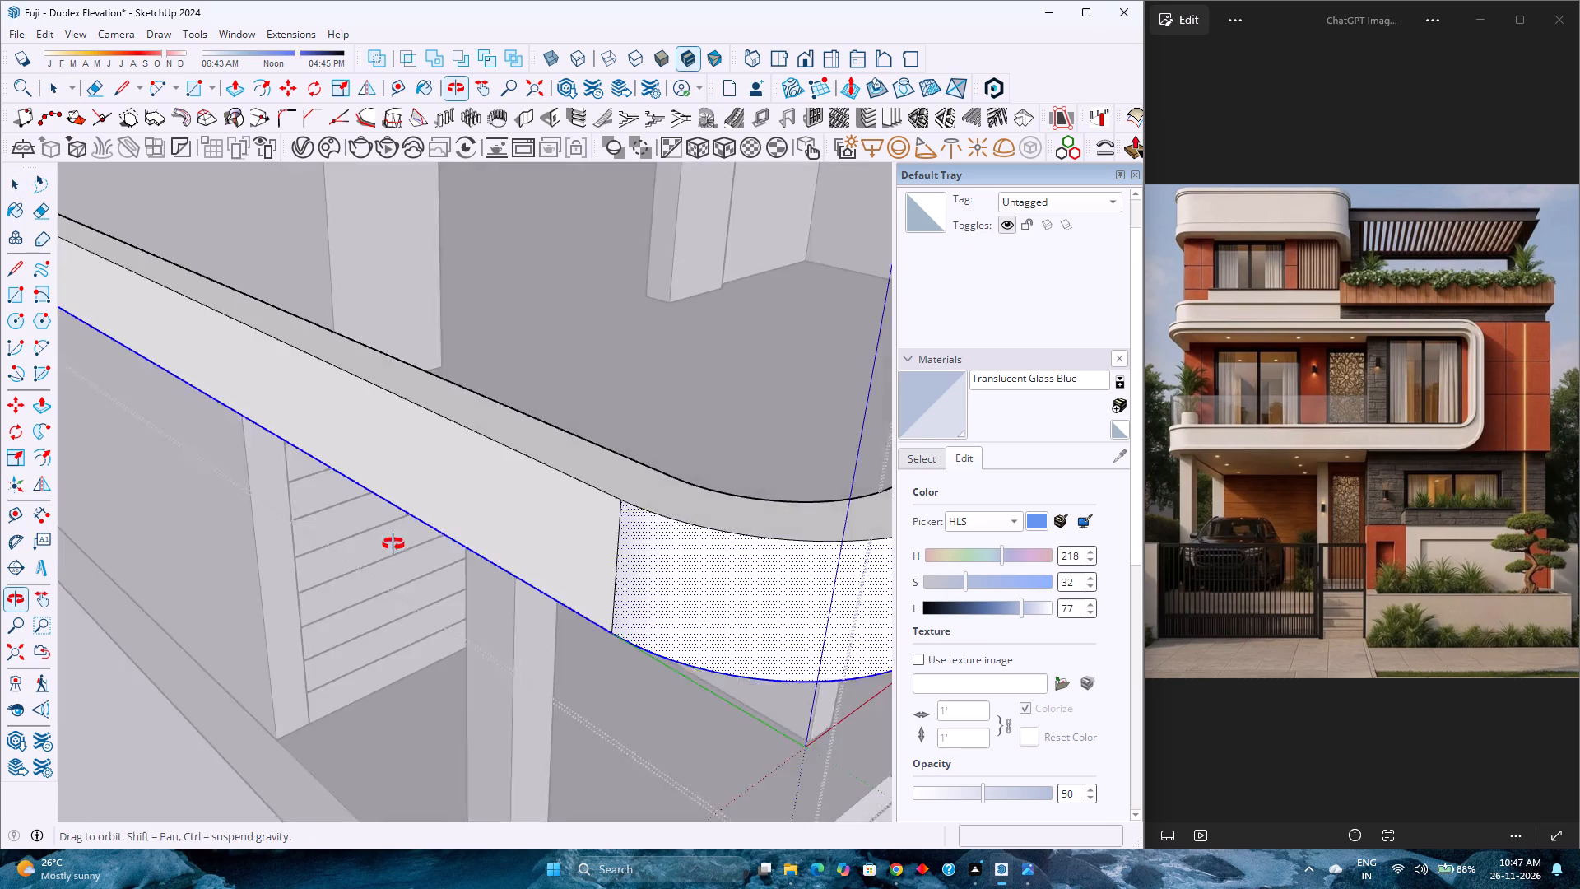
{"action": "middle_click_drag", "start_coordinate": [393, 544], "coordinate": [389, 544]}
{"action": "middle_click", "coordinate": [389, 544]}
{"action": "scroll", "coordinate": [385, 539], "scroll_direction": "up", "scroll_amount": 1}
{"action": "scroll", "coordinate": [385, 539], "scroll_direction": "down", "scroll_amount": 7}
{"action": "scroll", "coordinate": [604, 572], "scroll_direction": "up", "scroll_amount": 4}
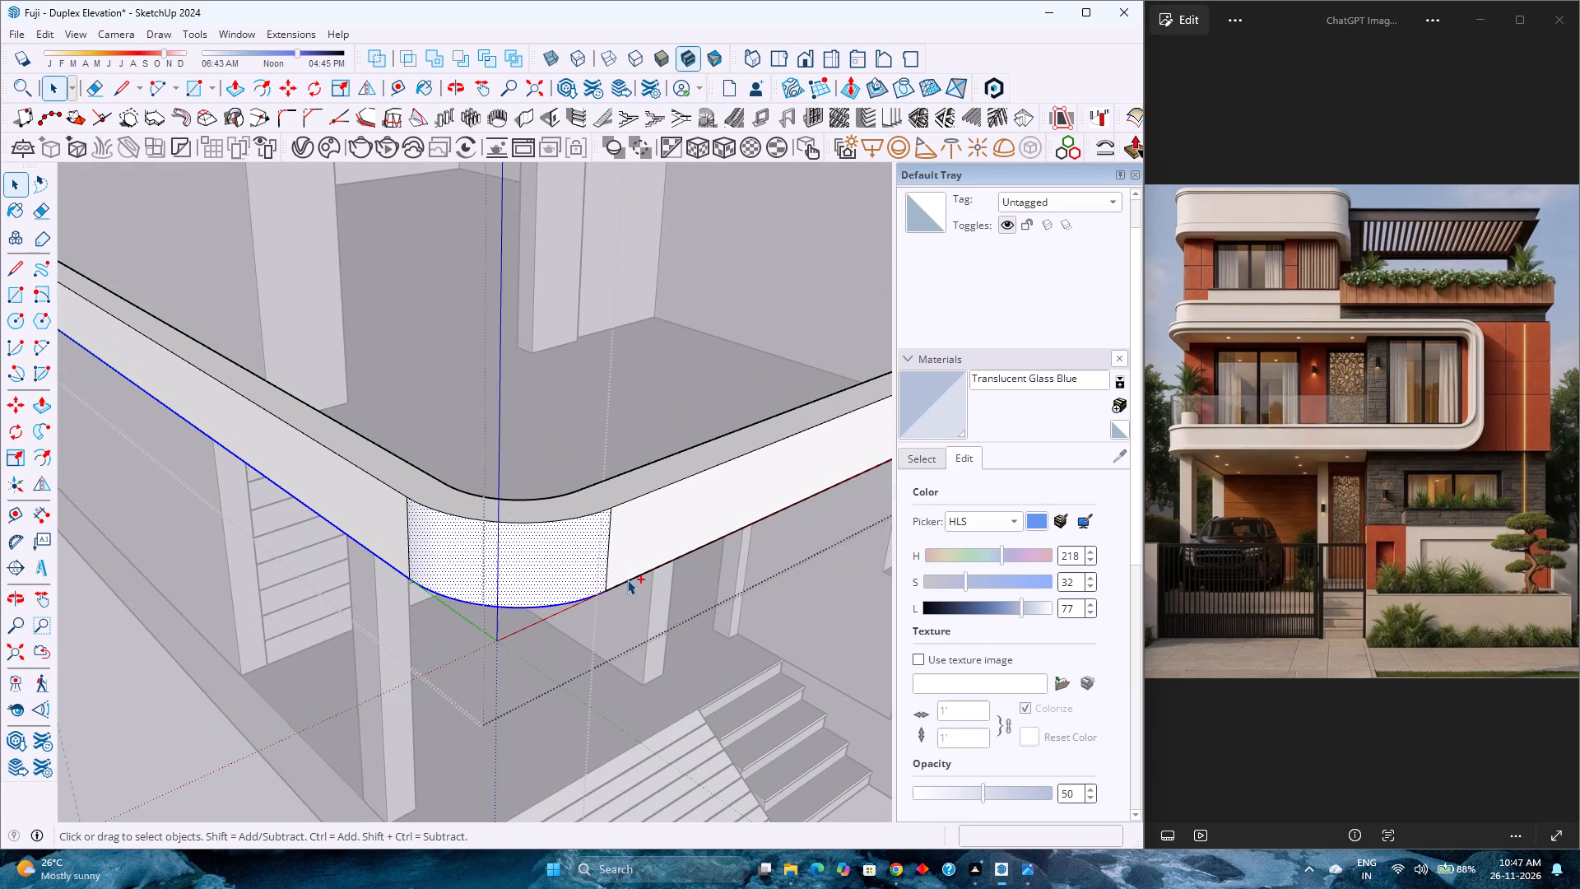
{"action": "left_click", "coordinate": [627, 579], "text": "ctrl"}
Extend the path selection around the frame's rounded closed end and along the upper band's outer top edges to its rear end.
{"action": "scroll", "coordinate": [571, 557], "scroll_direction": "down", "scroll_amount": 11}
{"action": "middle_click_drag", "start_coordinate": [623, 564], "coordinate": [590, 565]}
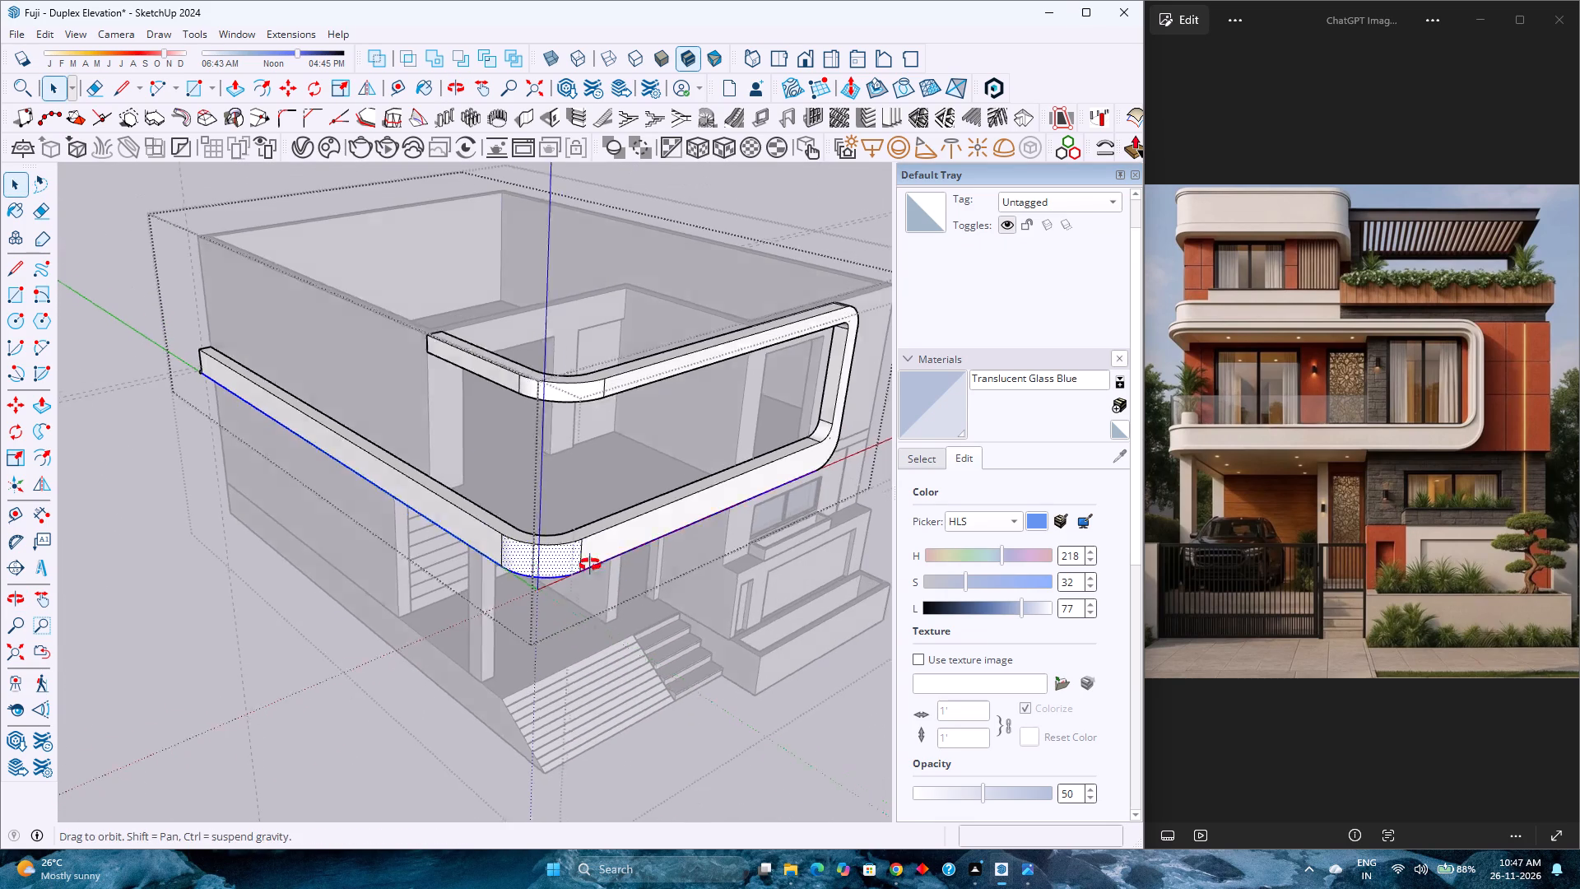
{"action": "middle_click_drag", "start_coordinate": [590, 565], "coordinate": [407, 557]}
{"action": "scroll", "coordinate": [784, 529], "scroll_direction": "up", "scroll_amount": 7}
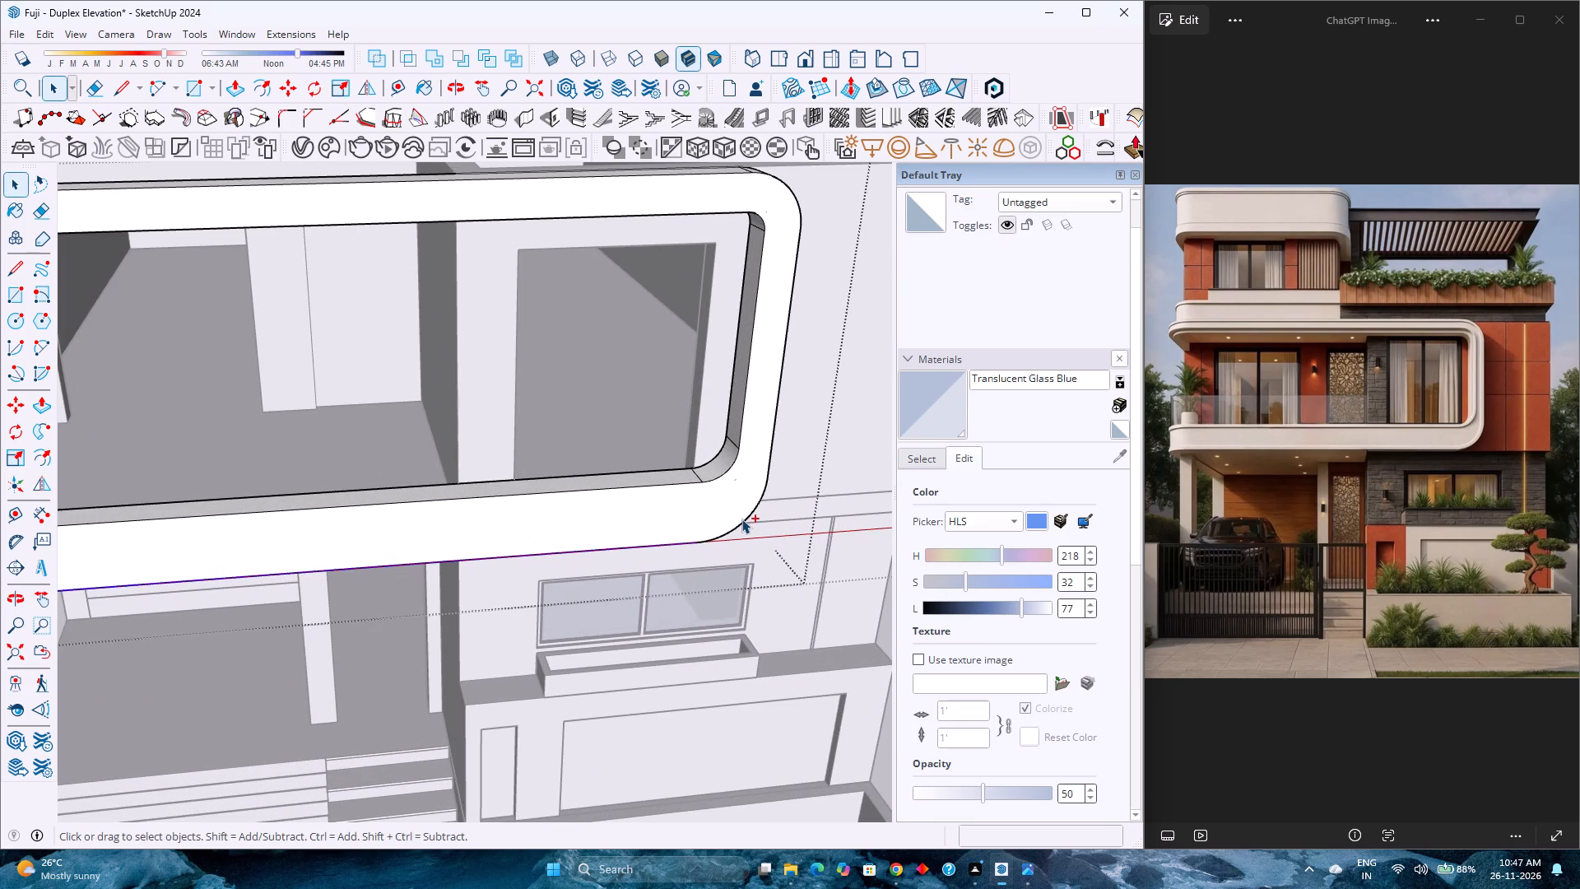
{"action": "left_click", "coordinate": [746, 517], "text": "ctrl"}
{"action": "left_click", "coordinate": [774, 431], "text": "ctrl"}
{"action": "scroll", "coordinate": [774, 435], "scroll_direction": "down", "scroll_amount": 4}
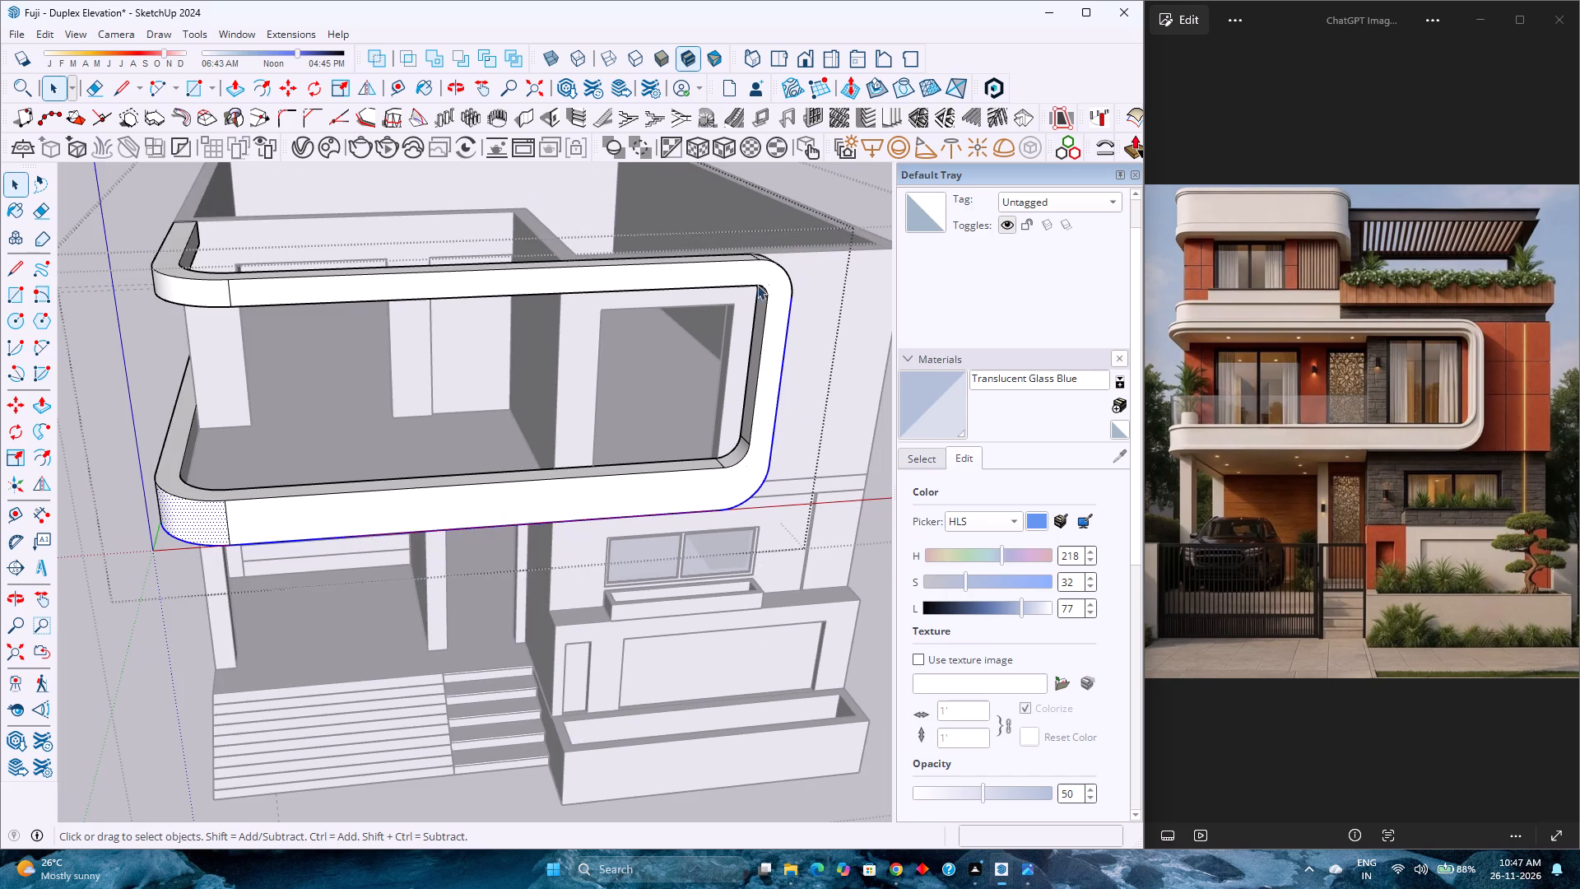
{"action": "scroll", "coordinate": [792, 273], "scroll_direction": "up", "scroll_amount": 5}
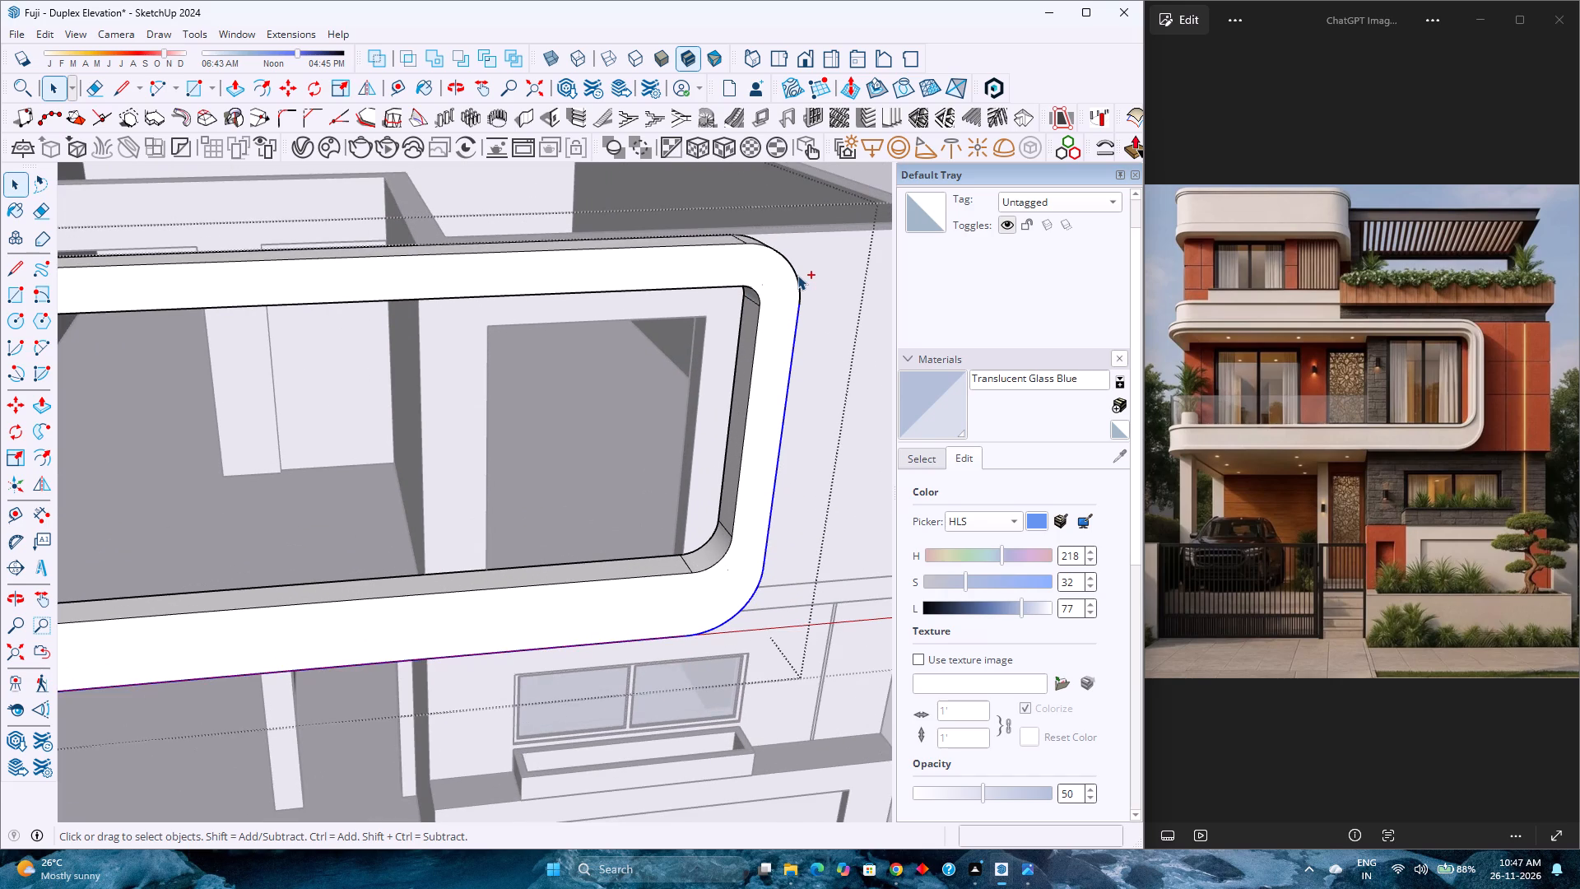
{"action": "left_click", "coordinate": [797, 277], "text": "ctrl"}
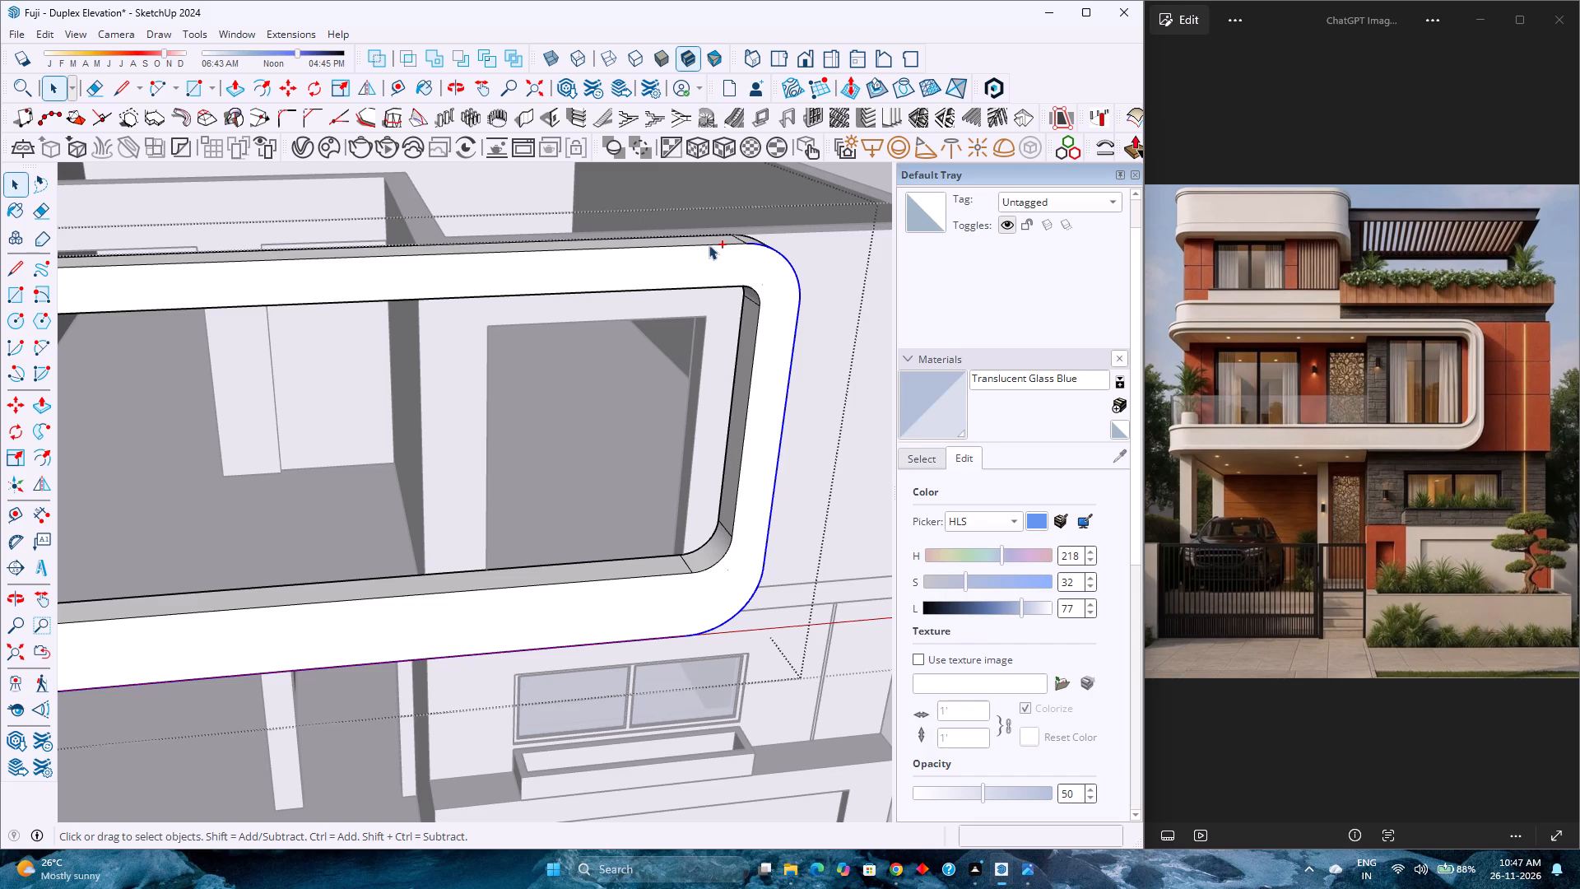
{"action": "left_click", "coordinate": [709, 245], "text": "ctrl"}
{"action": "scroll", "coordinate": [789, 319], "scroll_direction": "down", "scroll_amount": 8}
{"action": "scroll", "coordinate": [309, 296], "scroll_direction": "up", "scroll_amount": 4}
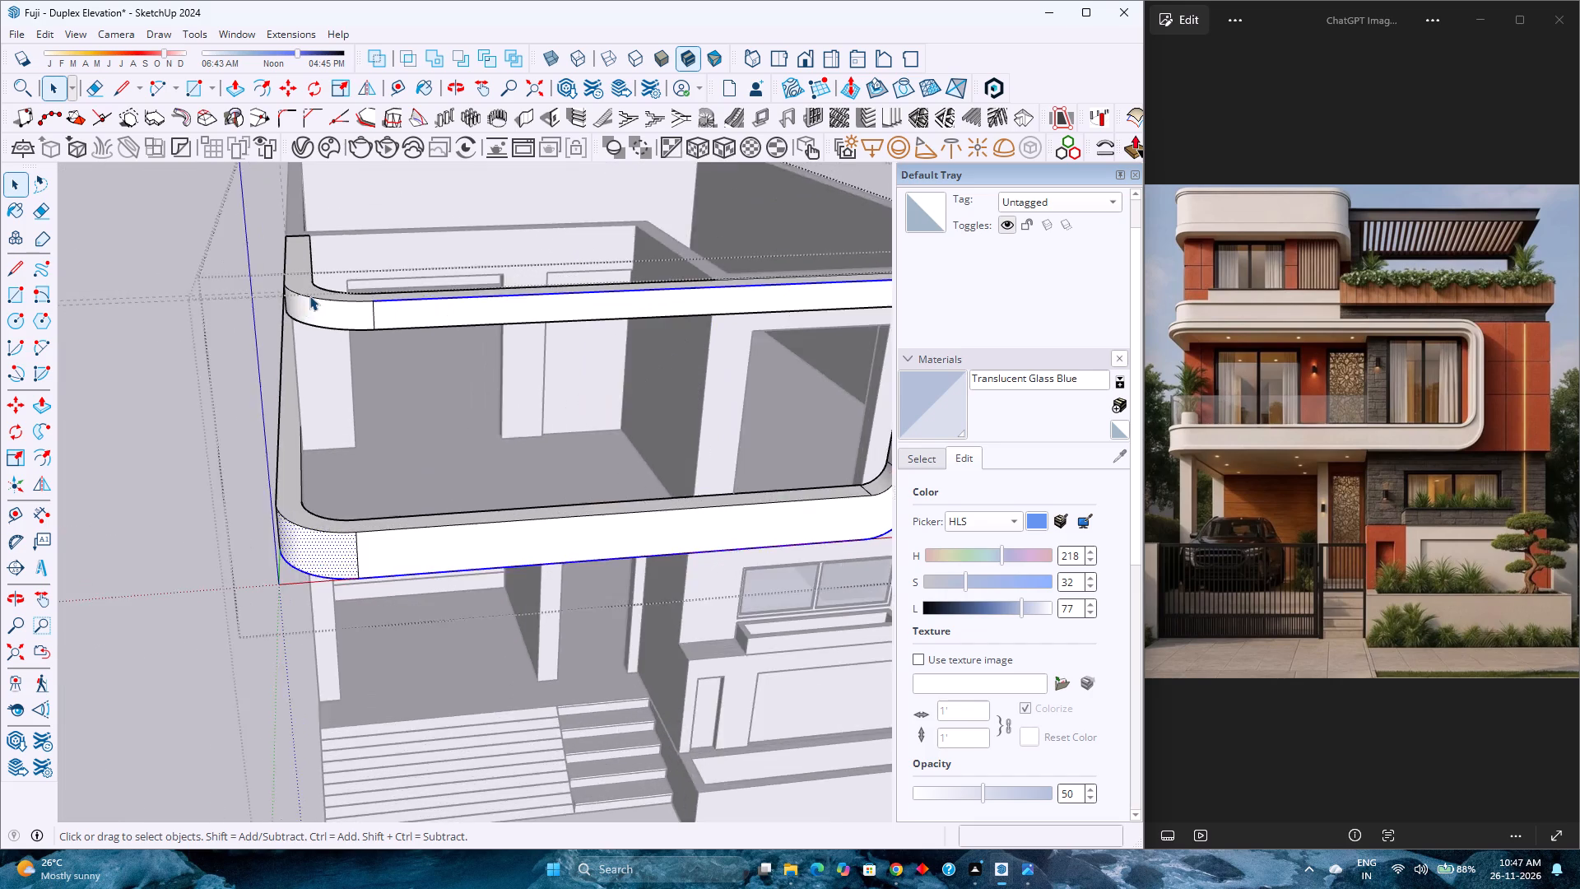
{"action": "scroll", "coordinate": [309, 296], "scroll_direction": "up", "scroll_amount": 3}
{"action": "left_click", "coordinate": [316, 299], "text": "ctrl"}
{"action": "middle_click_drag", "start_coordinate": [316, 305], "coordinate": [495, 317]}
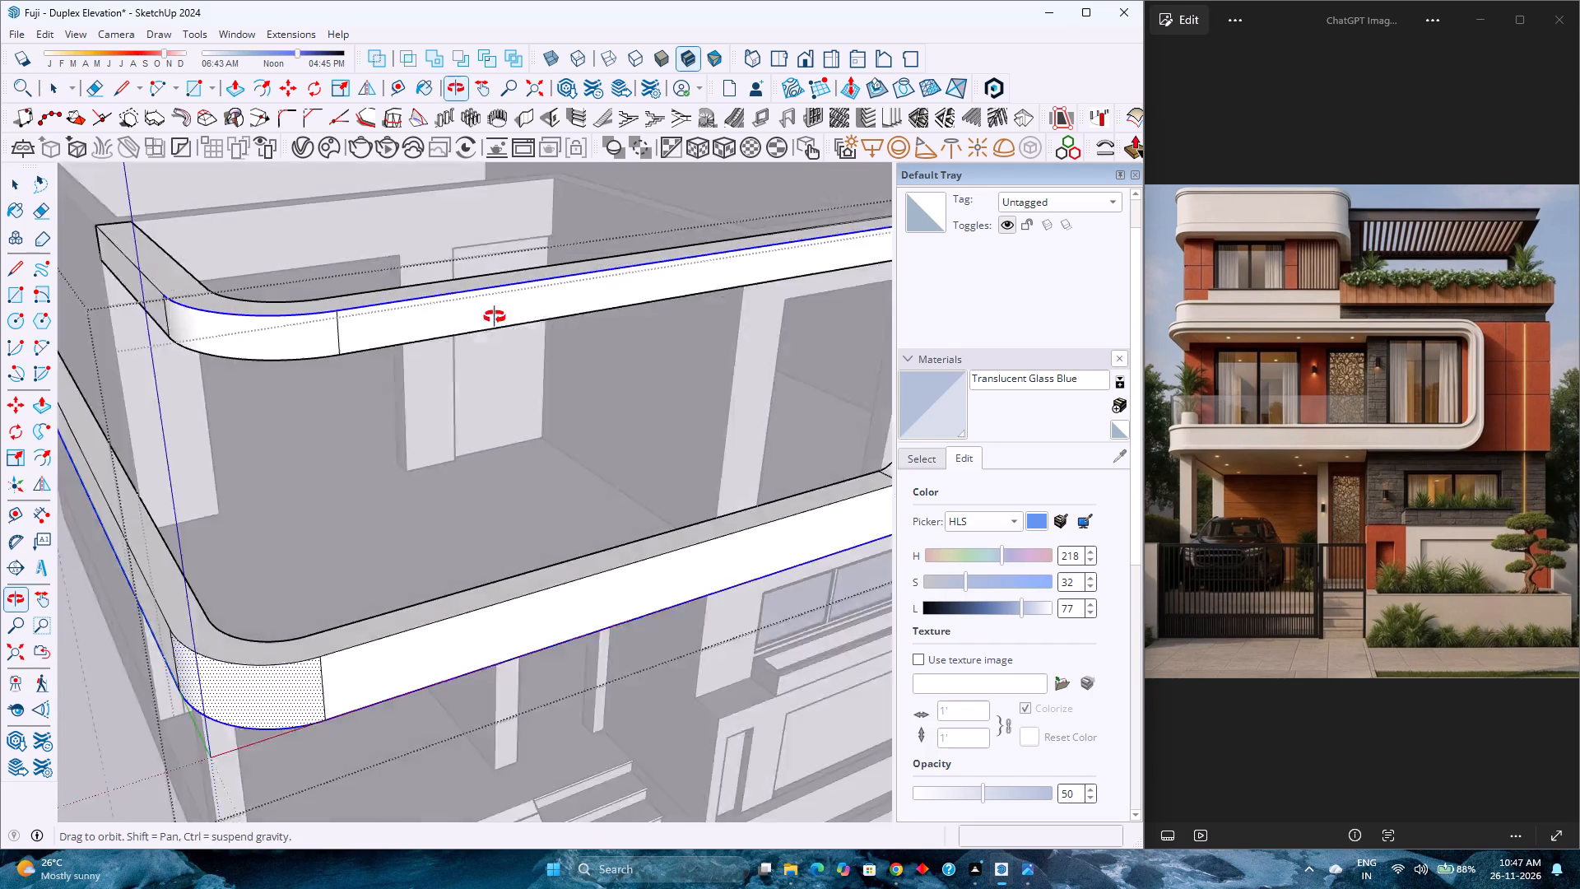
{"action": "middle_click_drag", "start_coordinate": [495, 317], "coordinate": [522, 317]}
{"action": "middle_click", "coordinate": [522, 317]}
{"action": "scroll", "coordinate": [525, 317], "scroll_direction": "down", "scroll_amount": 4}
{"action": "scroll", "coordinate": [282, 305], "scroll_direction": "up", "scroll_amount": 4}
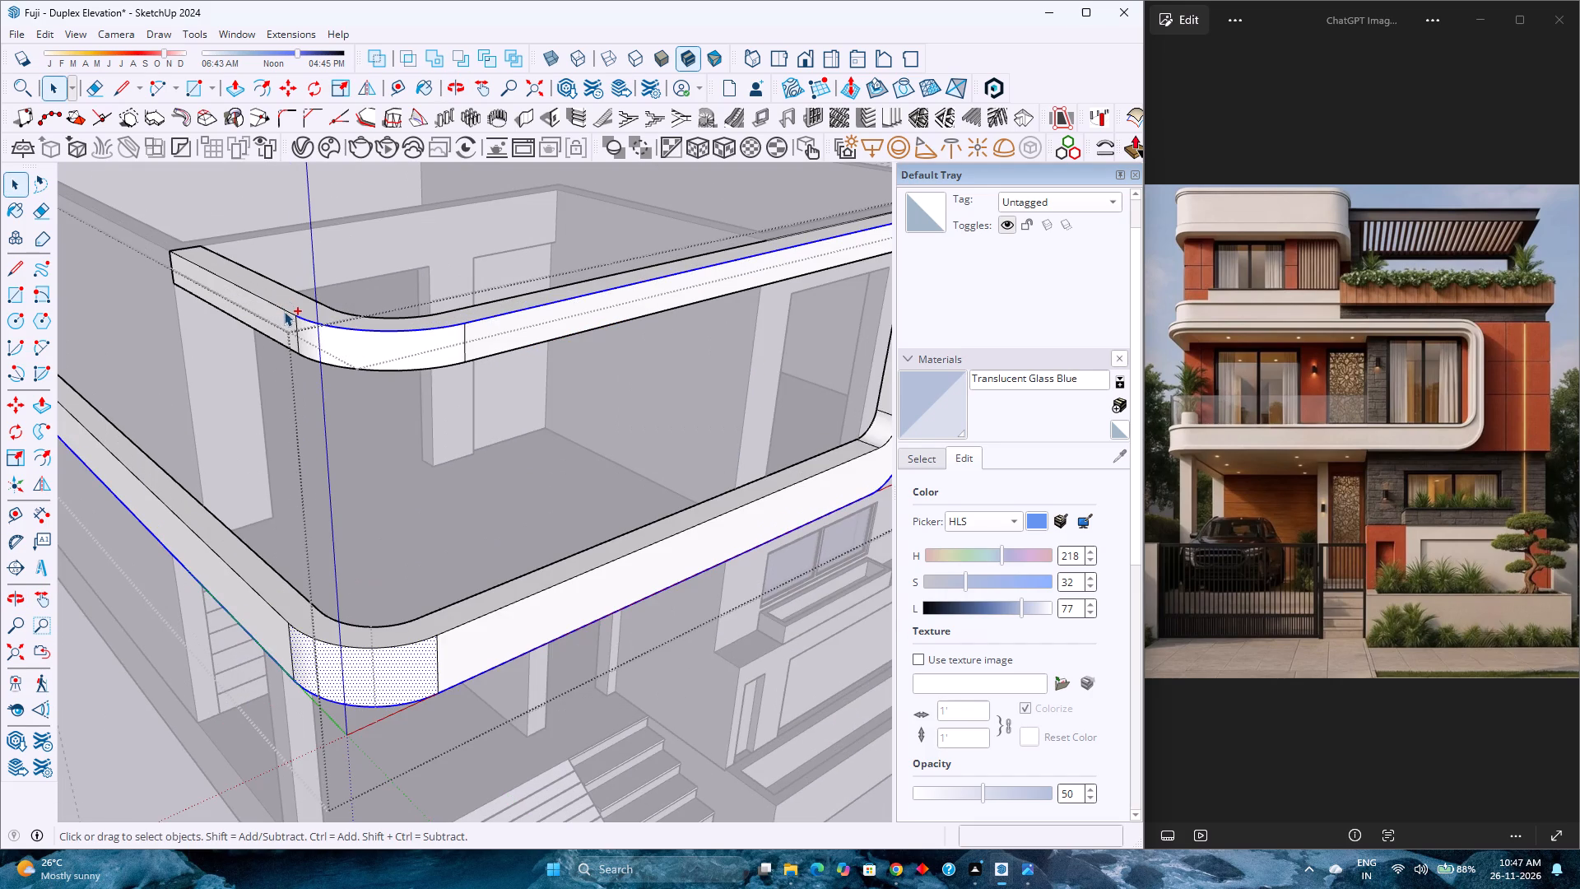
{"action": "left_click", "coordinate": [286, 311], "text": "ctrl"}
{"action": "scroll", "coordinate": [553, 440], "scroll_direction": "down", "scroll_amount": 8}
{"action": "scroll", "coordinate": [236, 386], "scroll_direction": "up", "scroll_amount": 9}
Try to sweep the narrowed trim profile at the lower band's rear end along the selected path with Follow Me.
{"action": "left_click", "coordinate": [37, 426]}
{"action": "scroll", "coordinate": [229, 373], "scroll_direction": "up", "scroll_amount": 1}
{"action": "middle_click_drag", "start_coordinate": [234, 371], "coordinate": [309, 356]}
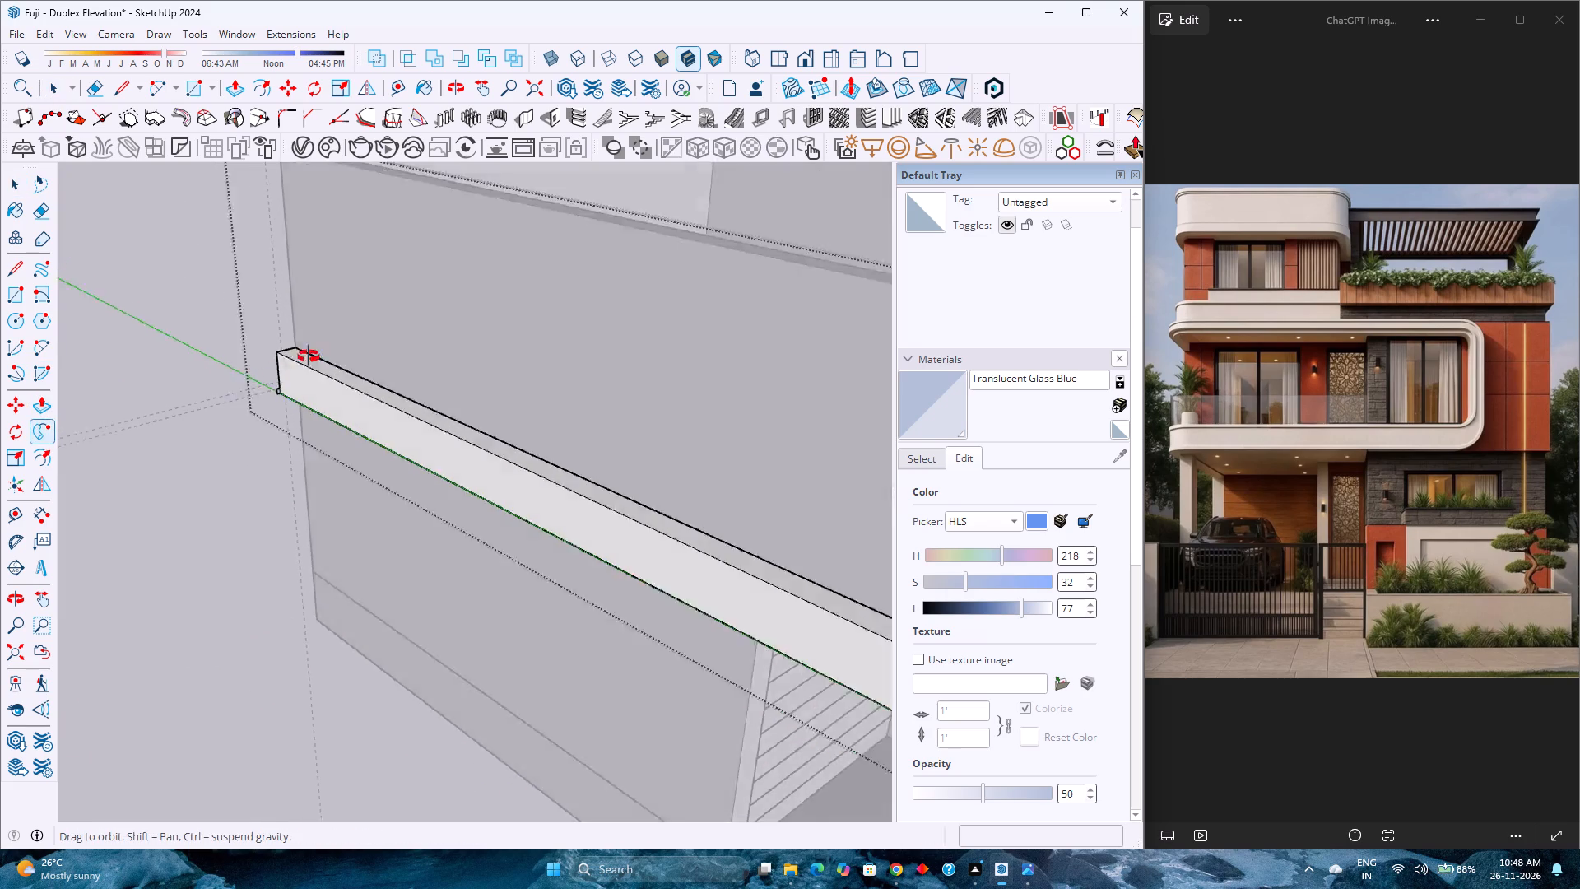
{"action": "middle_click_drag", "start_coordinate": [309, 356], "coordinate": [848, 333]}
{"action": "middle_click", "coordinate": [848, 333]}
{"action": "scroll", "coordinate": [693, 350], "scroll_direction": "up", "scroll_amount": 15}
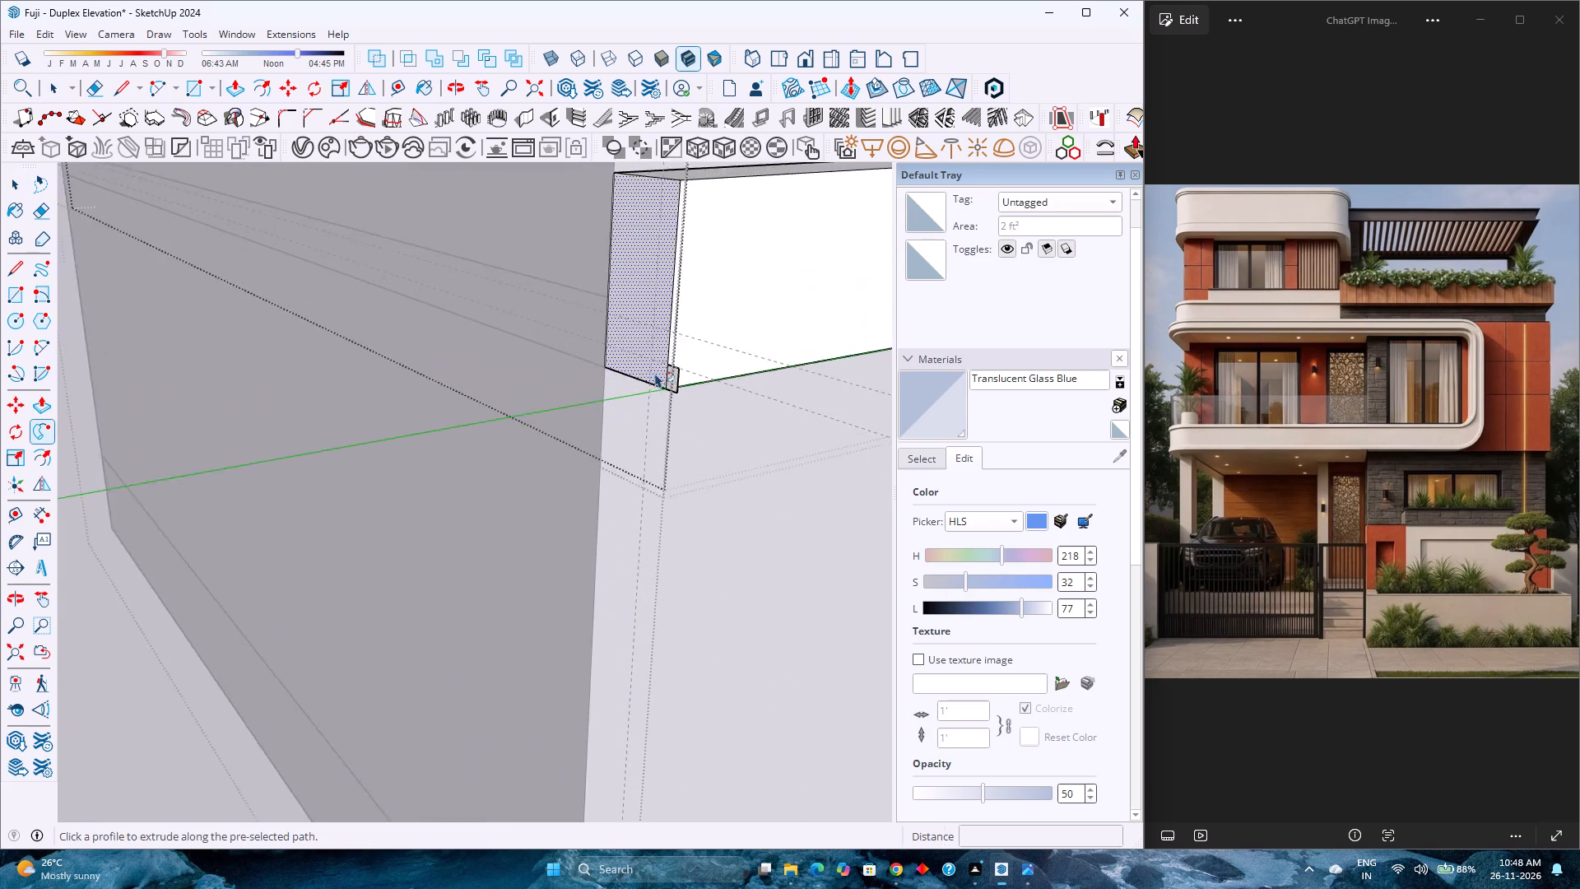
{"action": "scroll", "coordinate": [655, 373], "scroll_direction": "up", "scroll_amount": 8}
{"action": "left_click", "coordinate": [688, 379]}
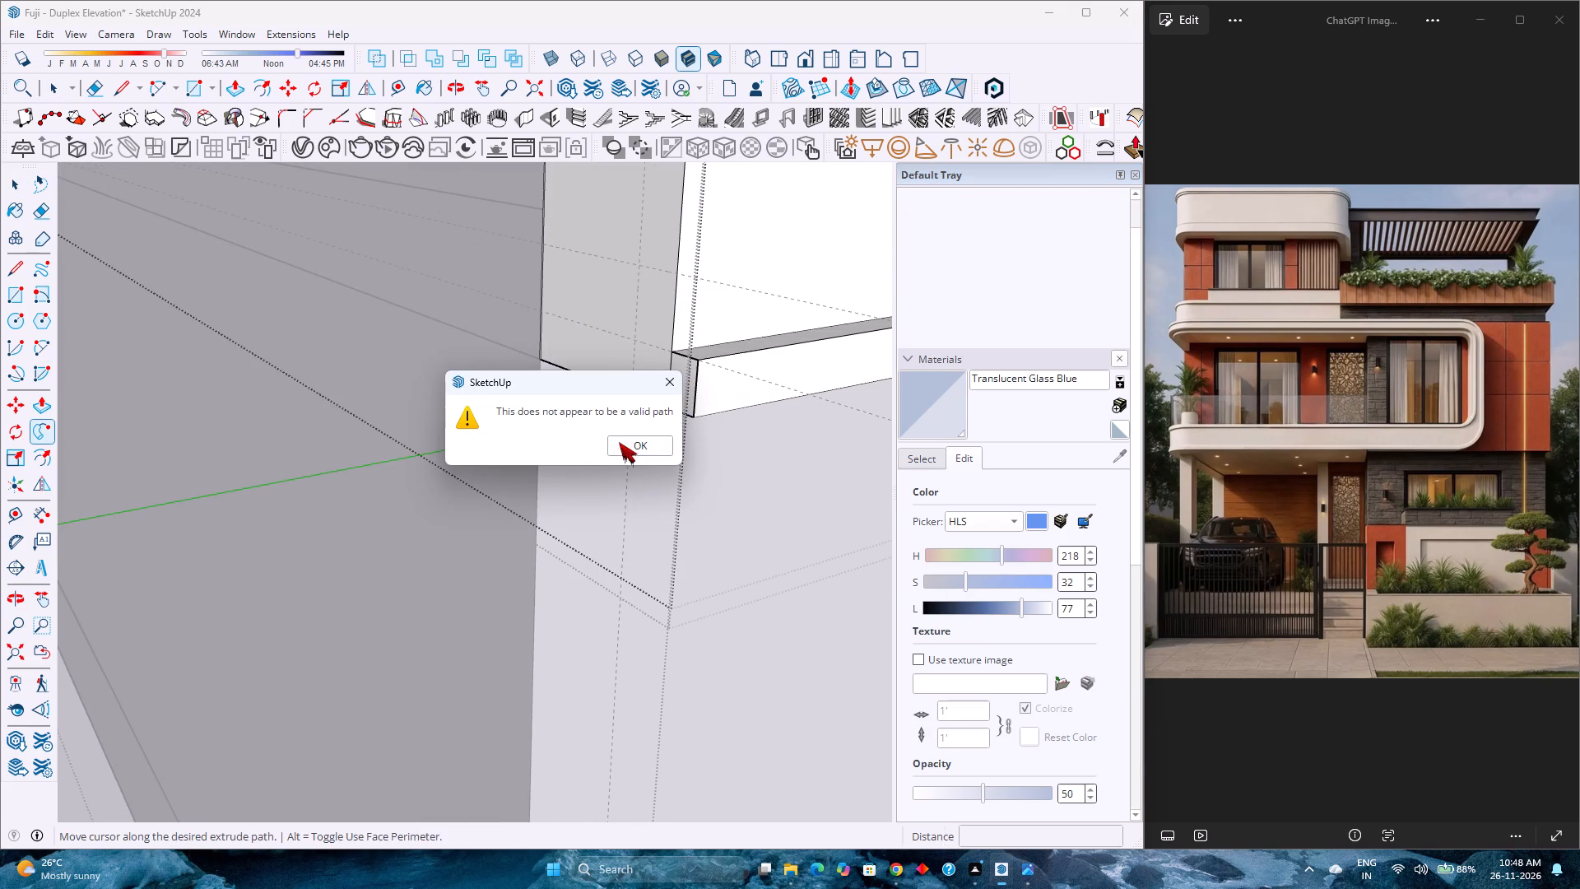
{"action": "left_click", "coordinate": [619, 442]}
Reselect the lower band's outer bottom edges as the sweep path: the long side edge, the rounded corner arc and the front edge.
{"action": "scroll", "coordinate": [393, 482], "scroll_direction": "down", "scroll_amount": 19}
{"action": "scroll", "coordinate": [440, 466], "scroll_direction": "down", "scroll_amount": 3}
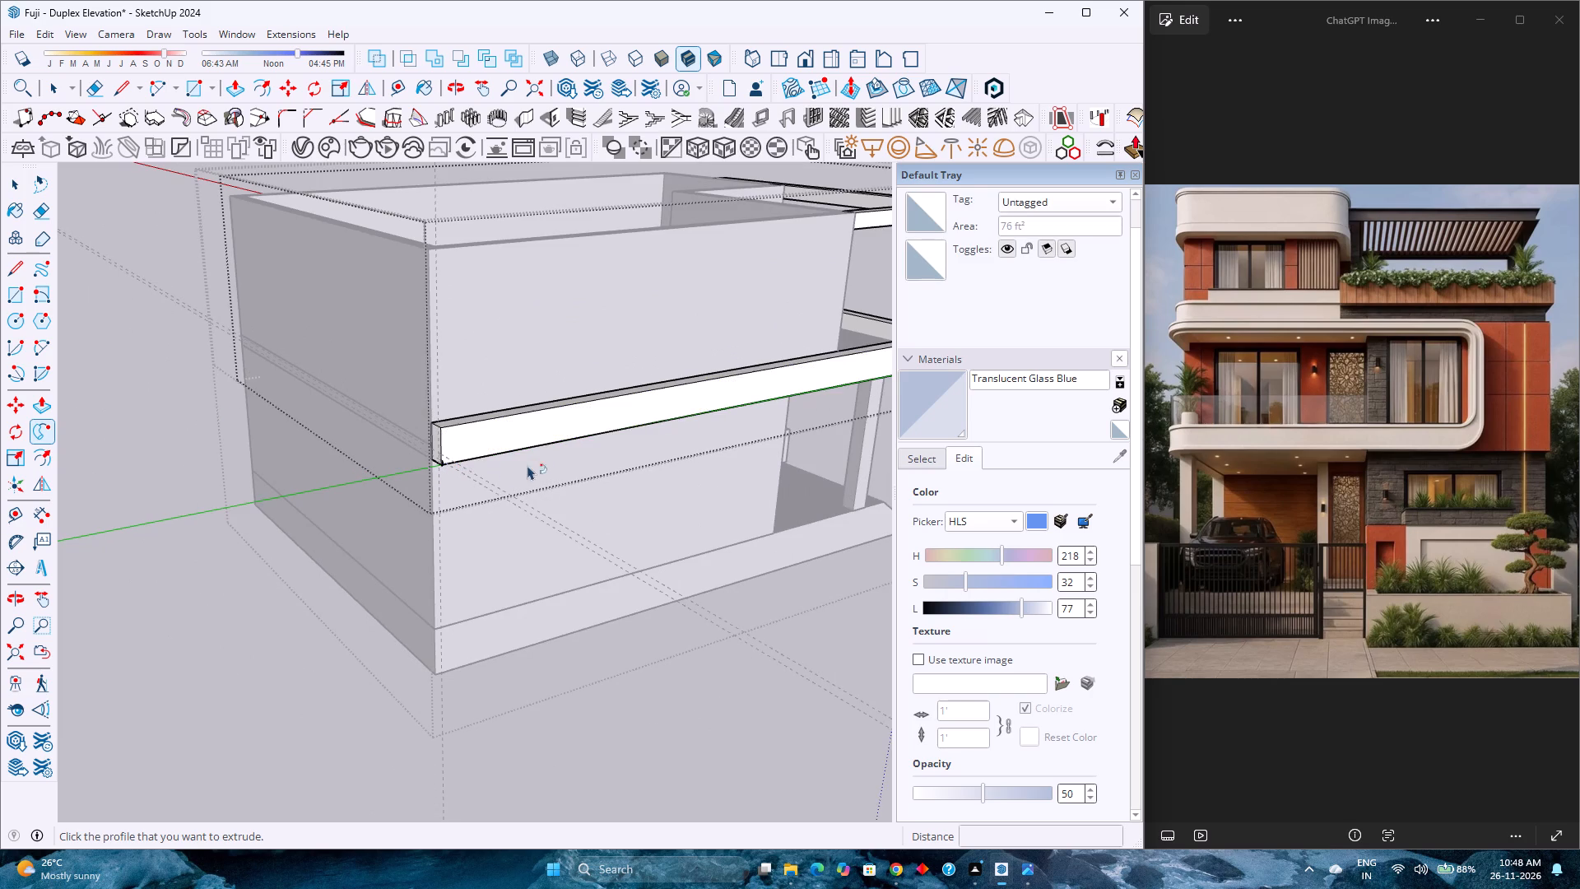
{"action": "scroll", "coordinate": [527, 461], "scroll_direction": "up", "scroll_amount": 3}
{"action": "key", "text": "space"}
{"action": "scroll", "coordinate": [494, 452], "scroll_direction": "up", "scroll_amount": 6}
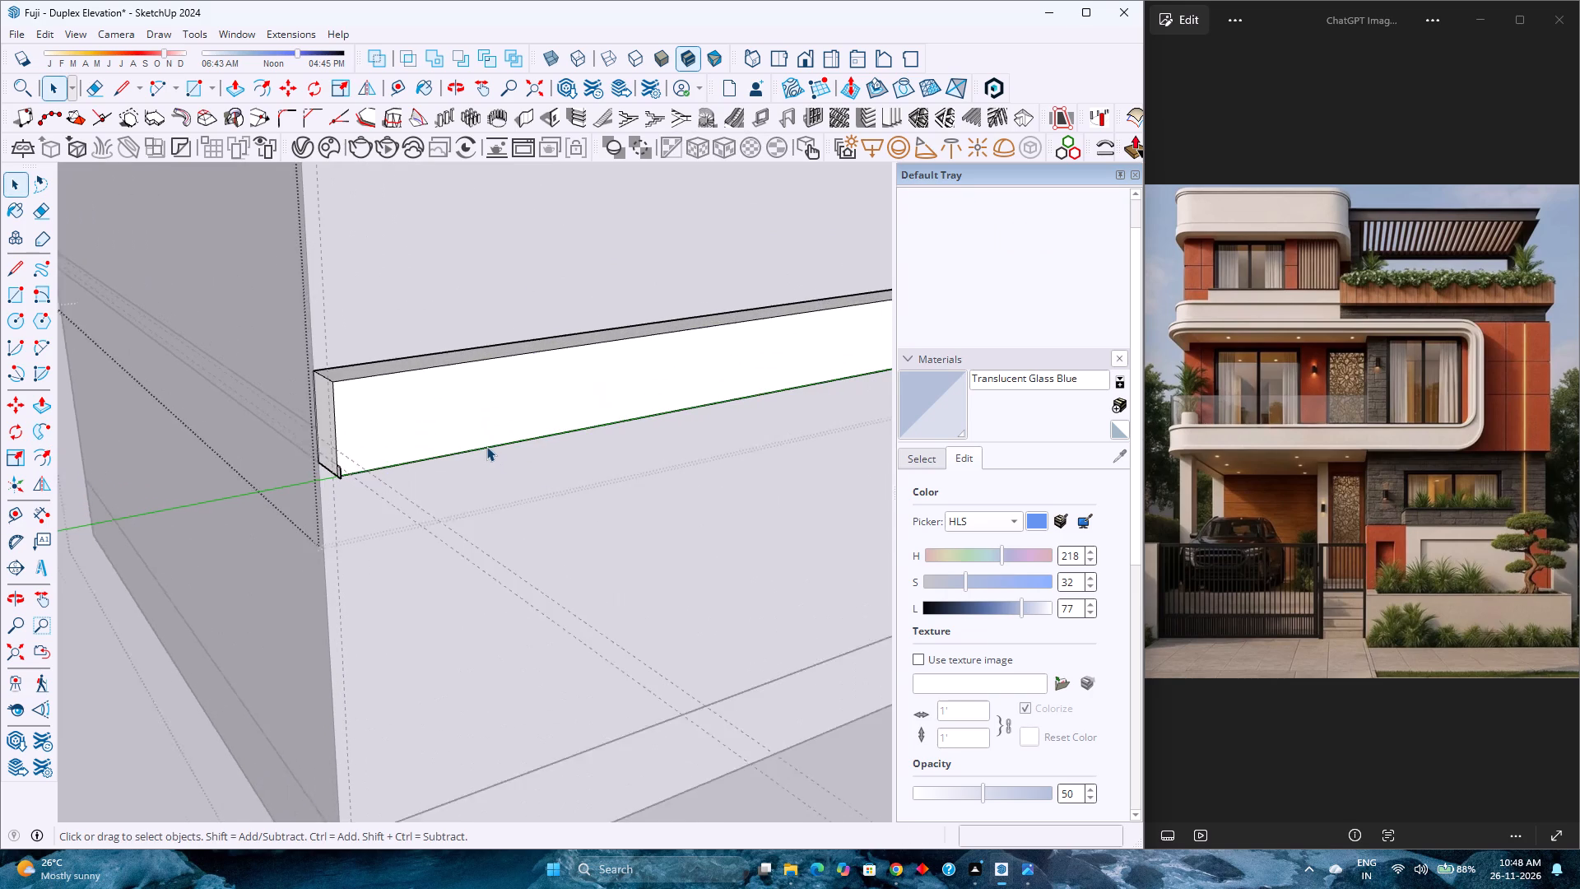
{"action": "left_click", "coordinate": [485, 446]}
{"action": "scroll", "coordinate": [484, 449], "scroll_direction": "down", "scroll_amount": 11}
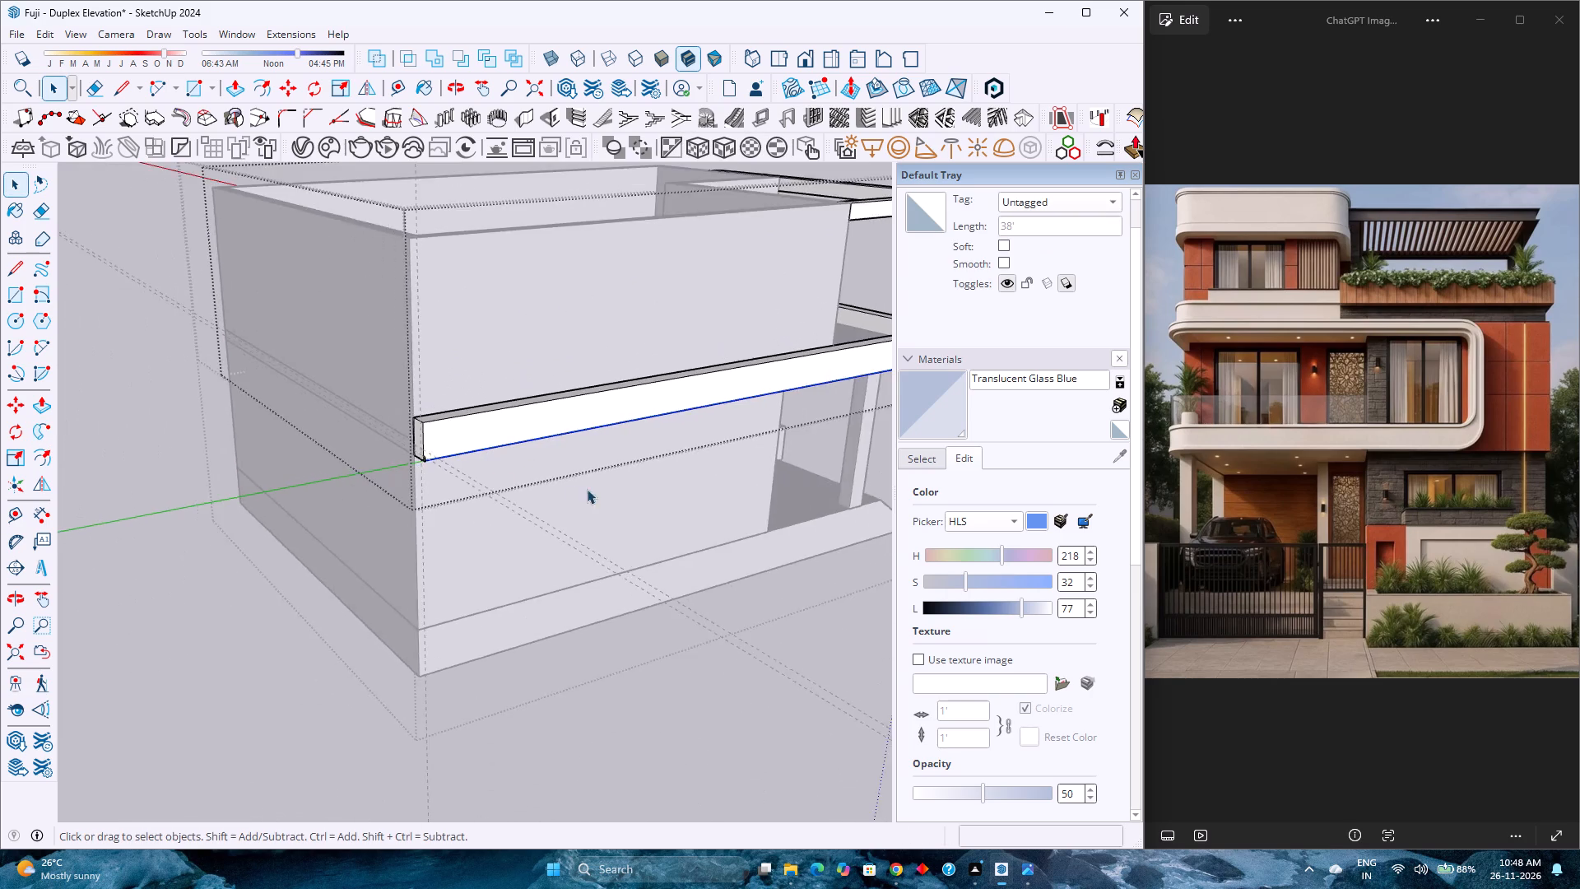
{"action": "middle_click_drag", "start_coordinate": [563, 489], "coordinate": [290, 486]}
{"action": "middle_click", "coordinate": [290, 486]}
{"action": "scroll", "coordinate": [284, 481], "scroll_direction": "down", "scroll_amount": 13}
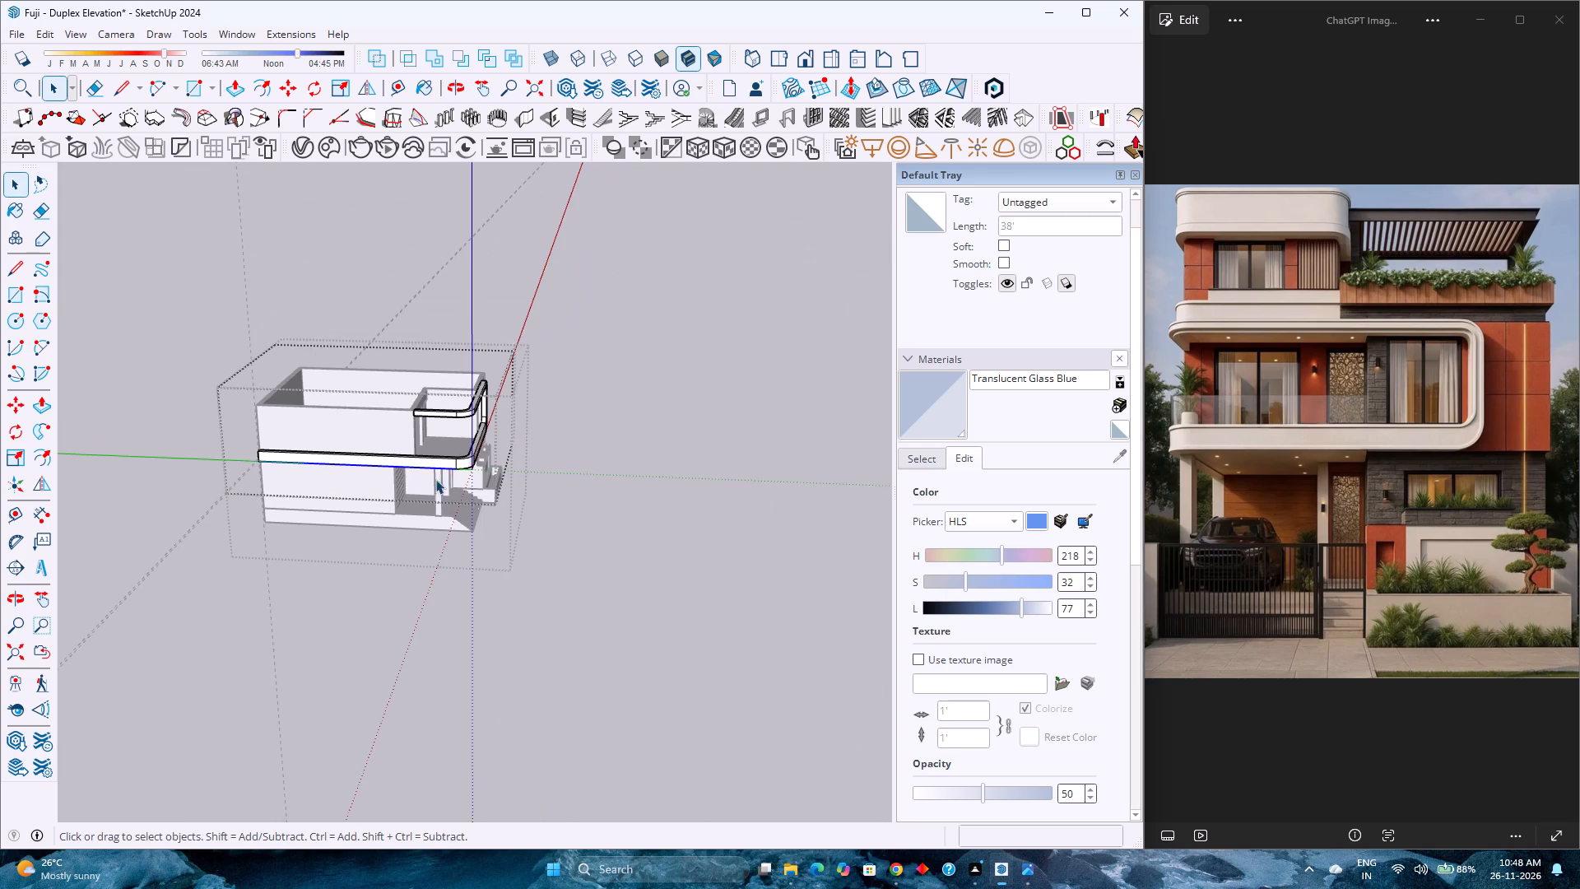
{"action": "scroll", "coordinate": [471, 476], "scroll_direction": "up", "scroll_amount": 8}
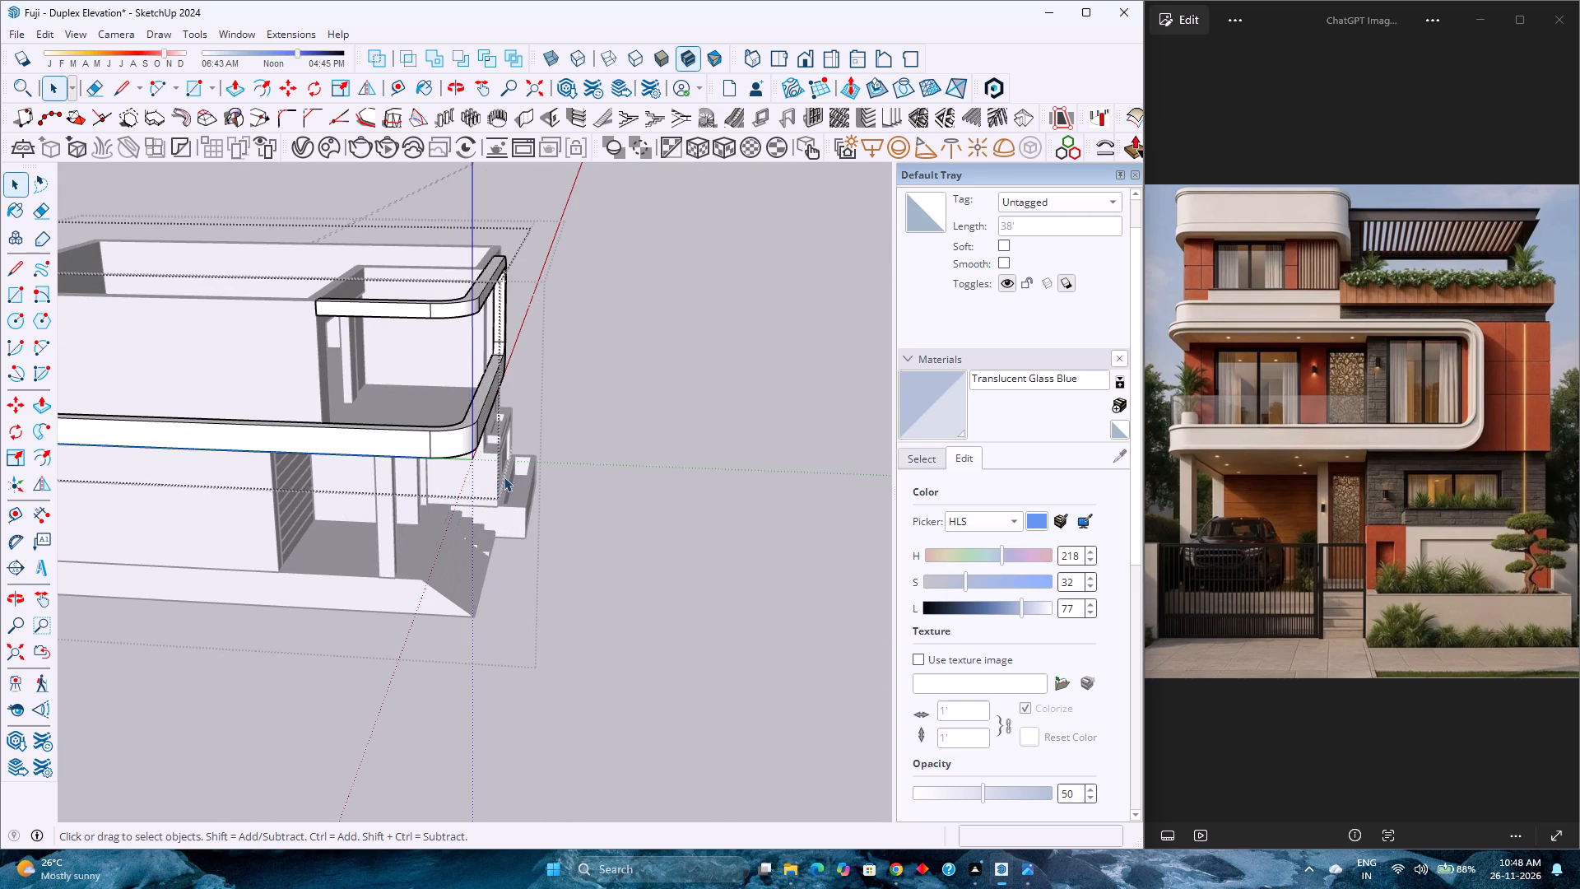
{"action": "scroll", "coordinate": [451, 438], "scroll_direction": "up", "scroll_amount": 8}
{"action": "left_click", "coordinate": [474, 463], "text": "ctrl"}
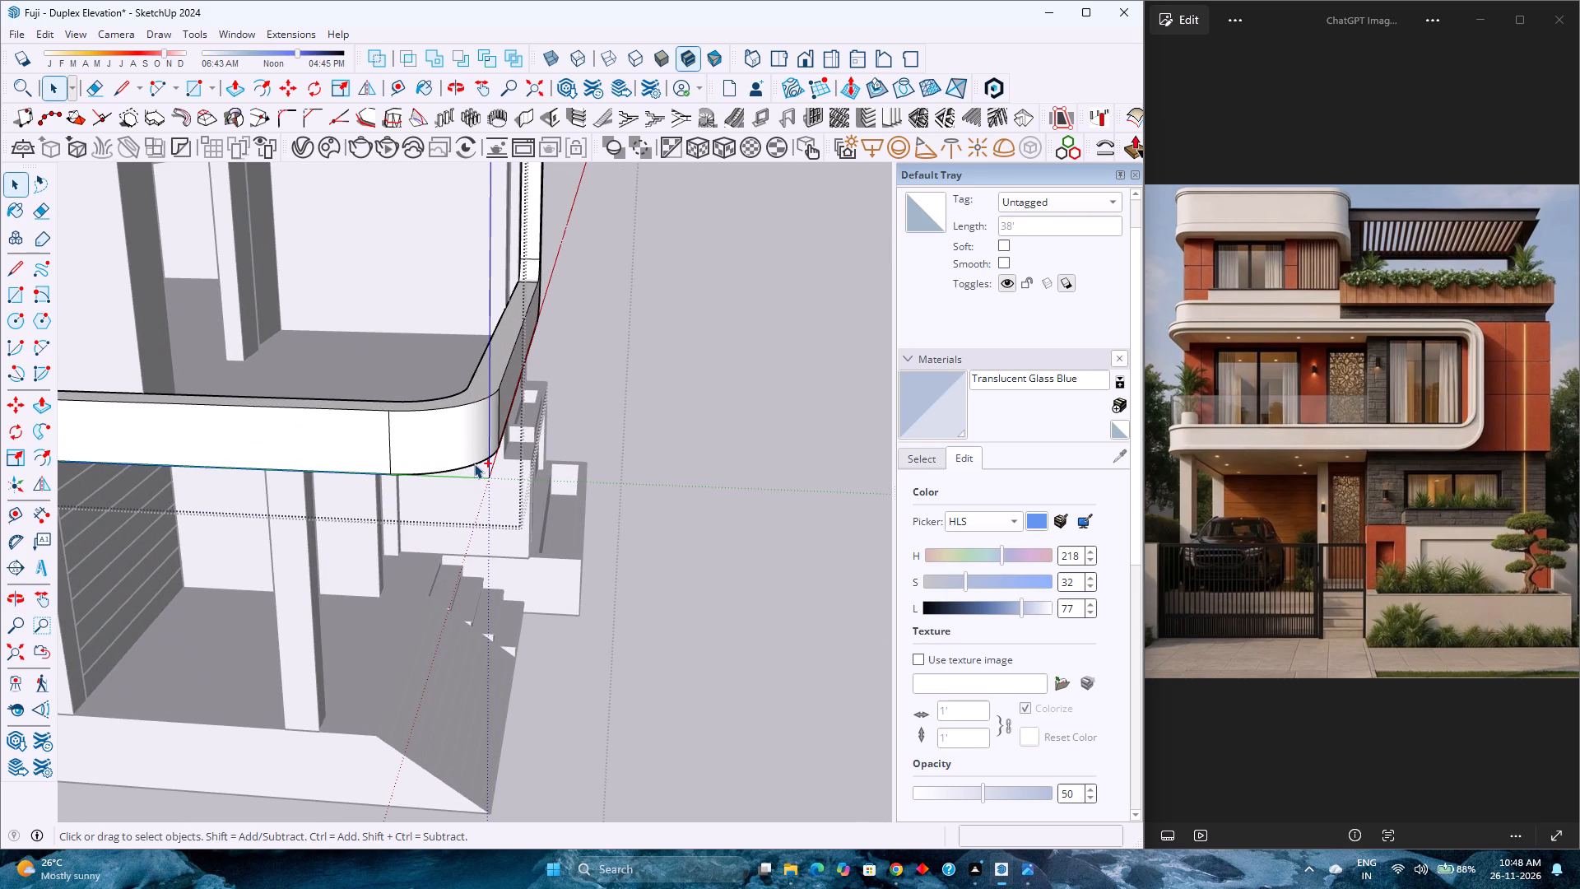
{"action": "left_click", "coordinate": [474, 463], "text": "ctrl"}
{"action": "scroll", "coordinate": [474, 463], "scroll_direction": "up", "scroll_amount": 6, "text": "ctrl"}
{"action": "middle_click_drag", "start_coordinate": [473, 463], "coordinate": [332, 464], "text": "ctrl"}
{"action": "middle_click", "coordinate": [332, 464], "text": "ctrl"}
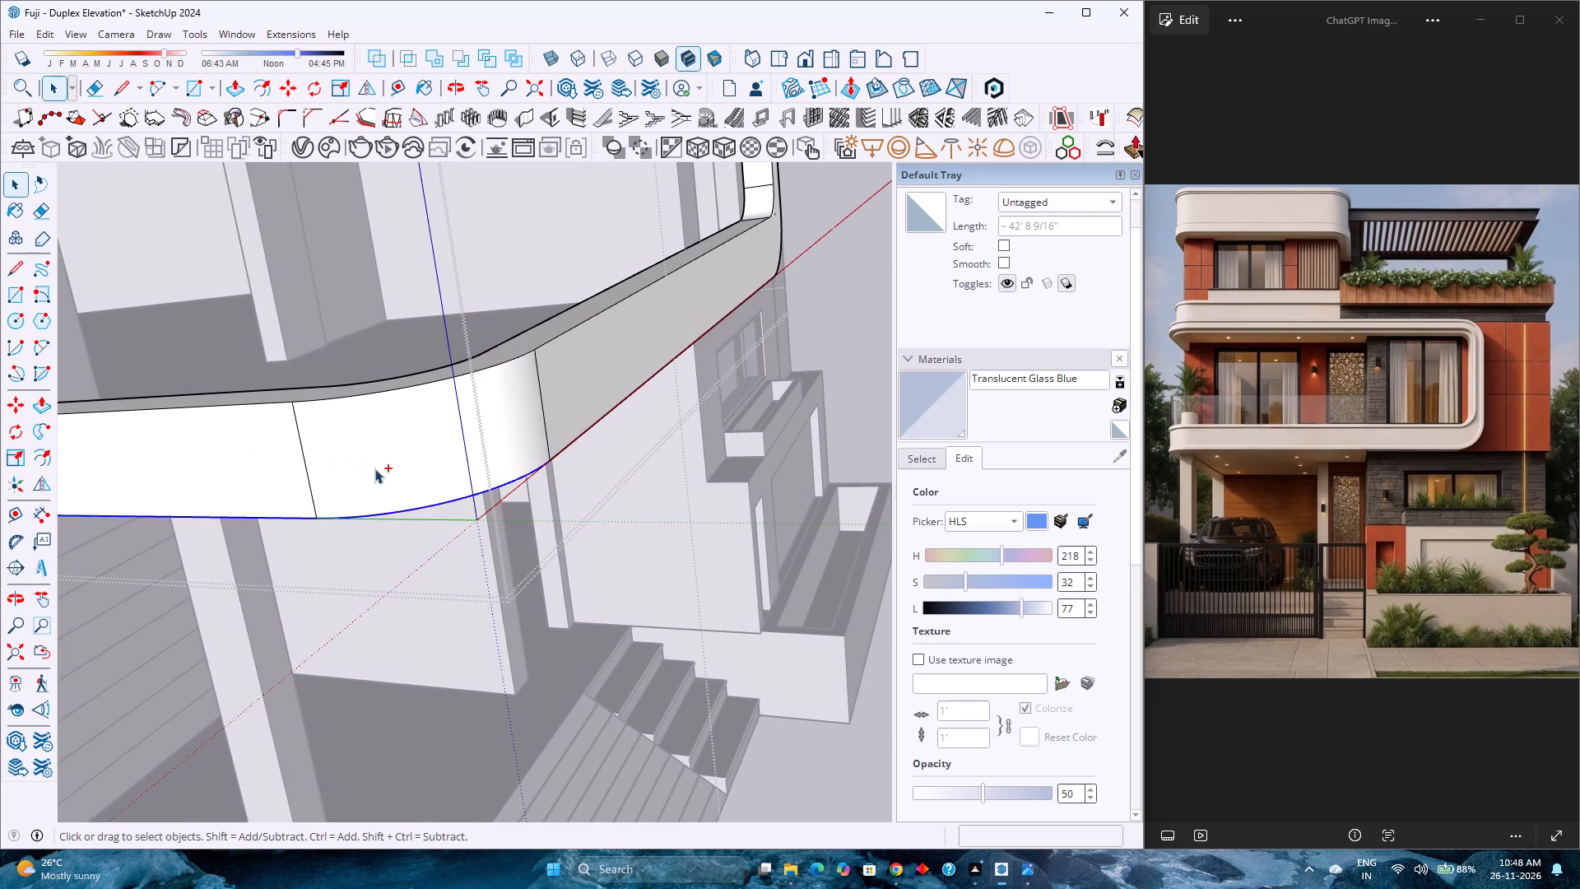
{"action": "left_click", "coordinate": [560, 449], "text": "ctrl"}
Extend the sweep path around the frame's rounded closed end, through both corner arcs and the vertical edge, onto the upper band's outer front edge.
{"action": "scroll", "coordinate": [565, 447], "scroll_direction": "down", "scroll_amount": 8}
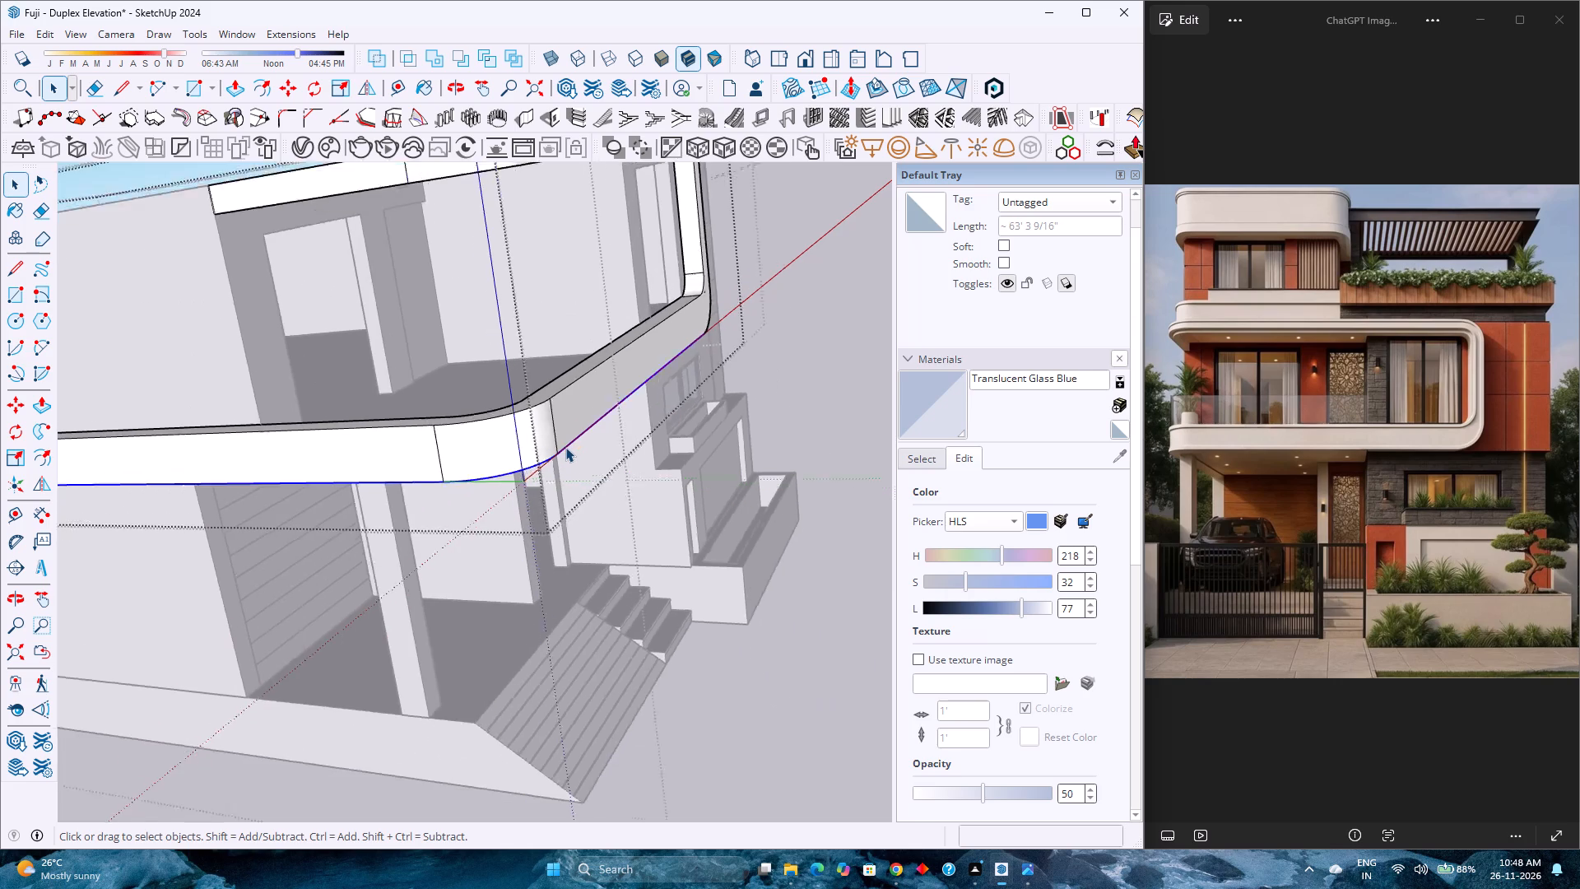
{"action": "scroll", "coordinate": [565, 447], "scroll_direction": "down", "scroll_amount": 1}
{"action": "middle_click_drag", "start_coordinate": [574, 468], "coordinate": [183, 549]}
{"action": "scroll", "coordinate": [669, 462], "scroll_direction": "up", "scroll_amount": 9}
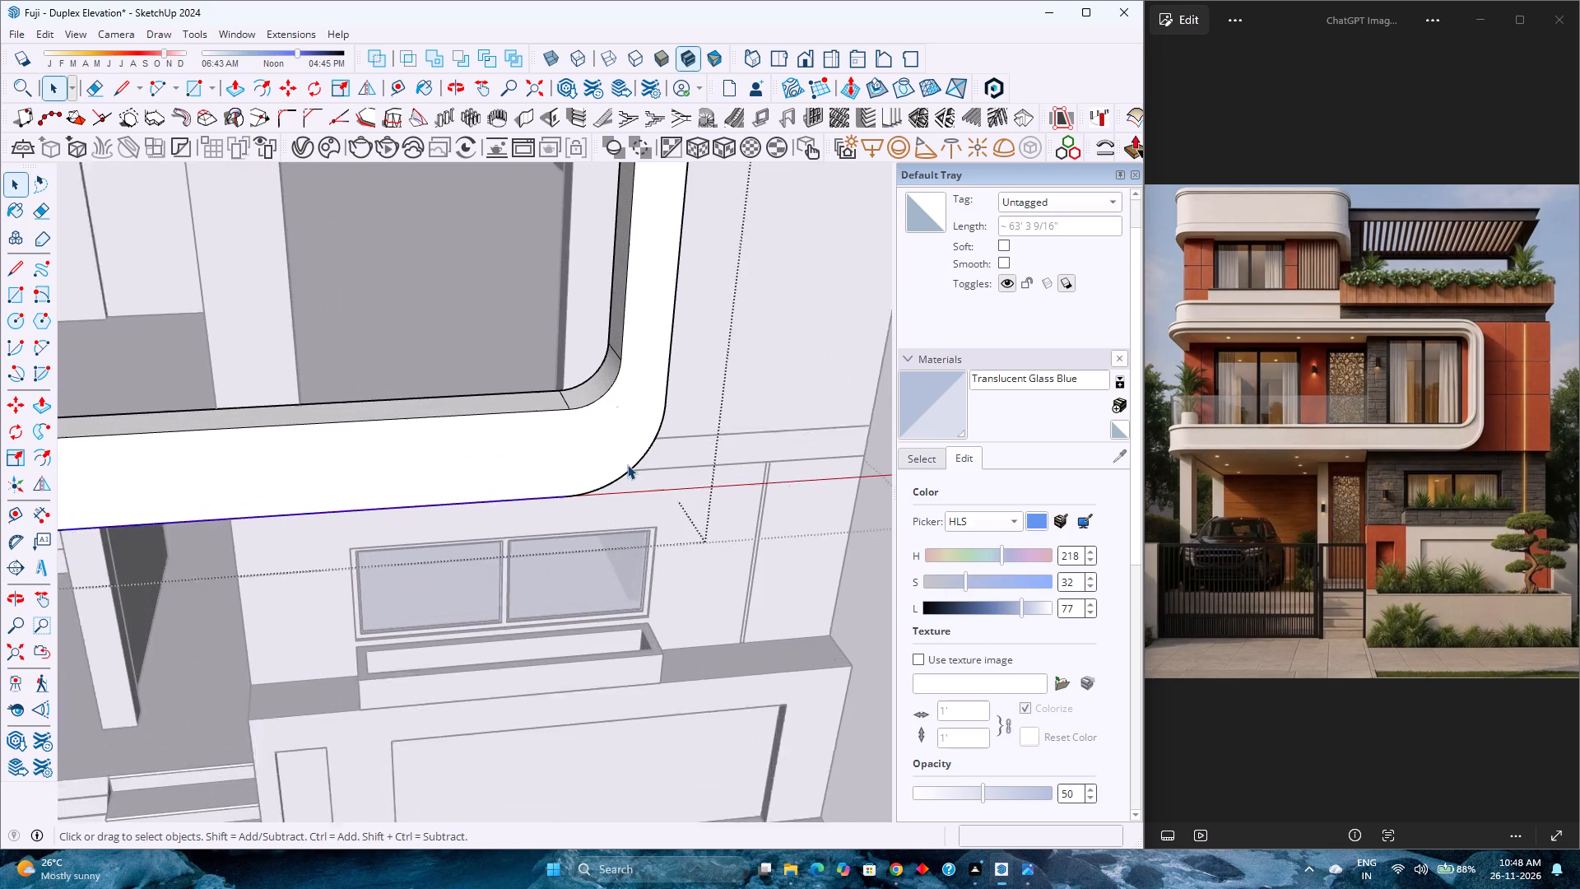
{"action": "left_click", "coordinate": [626, 471], "text": "ctrl"}
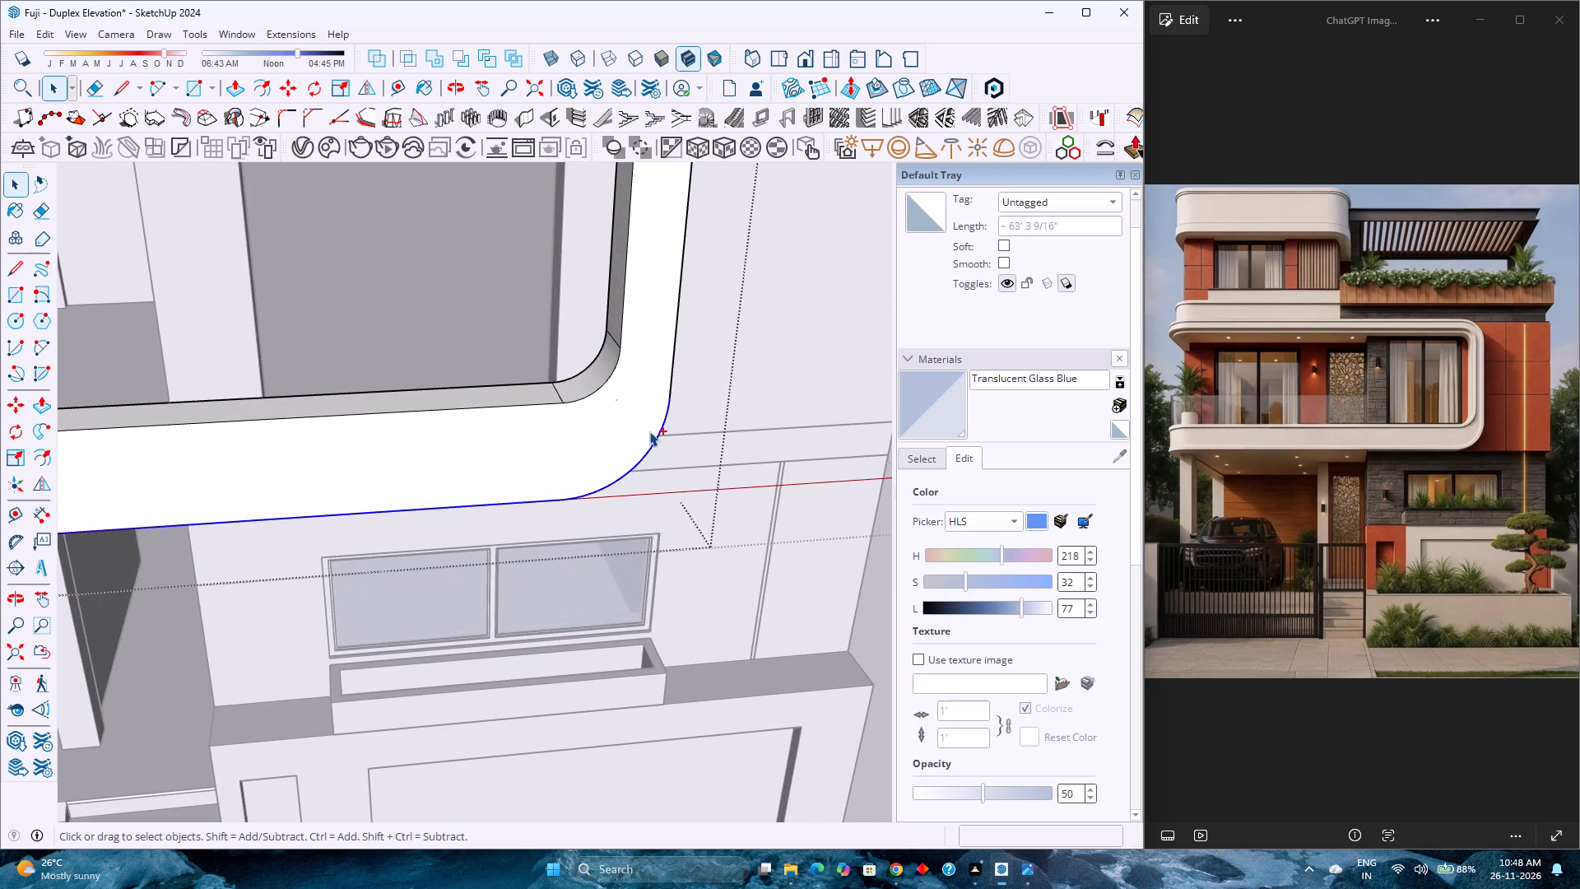
{"action": "left_click", "coordinate": [671, 378], "text": "ctrl"}
{"action": "scroll", "coordinate": [696, 430], "scroll_direction": "down", "scroll_amount": 16}
{"action": "scroll", "coordinate": [690, 301], "scroll_direction": "up", "scroll_amount": 14}
{"action": "left_click", "coordinate": [692, 319], "text": "ctrl"}
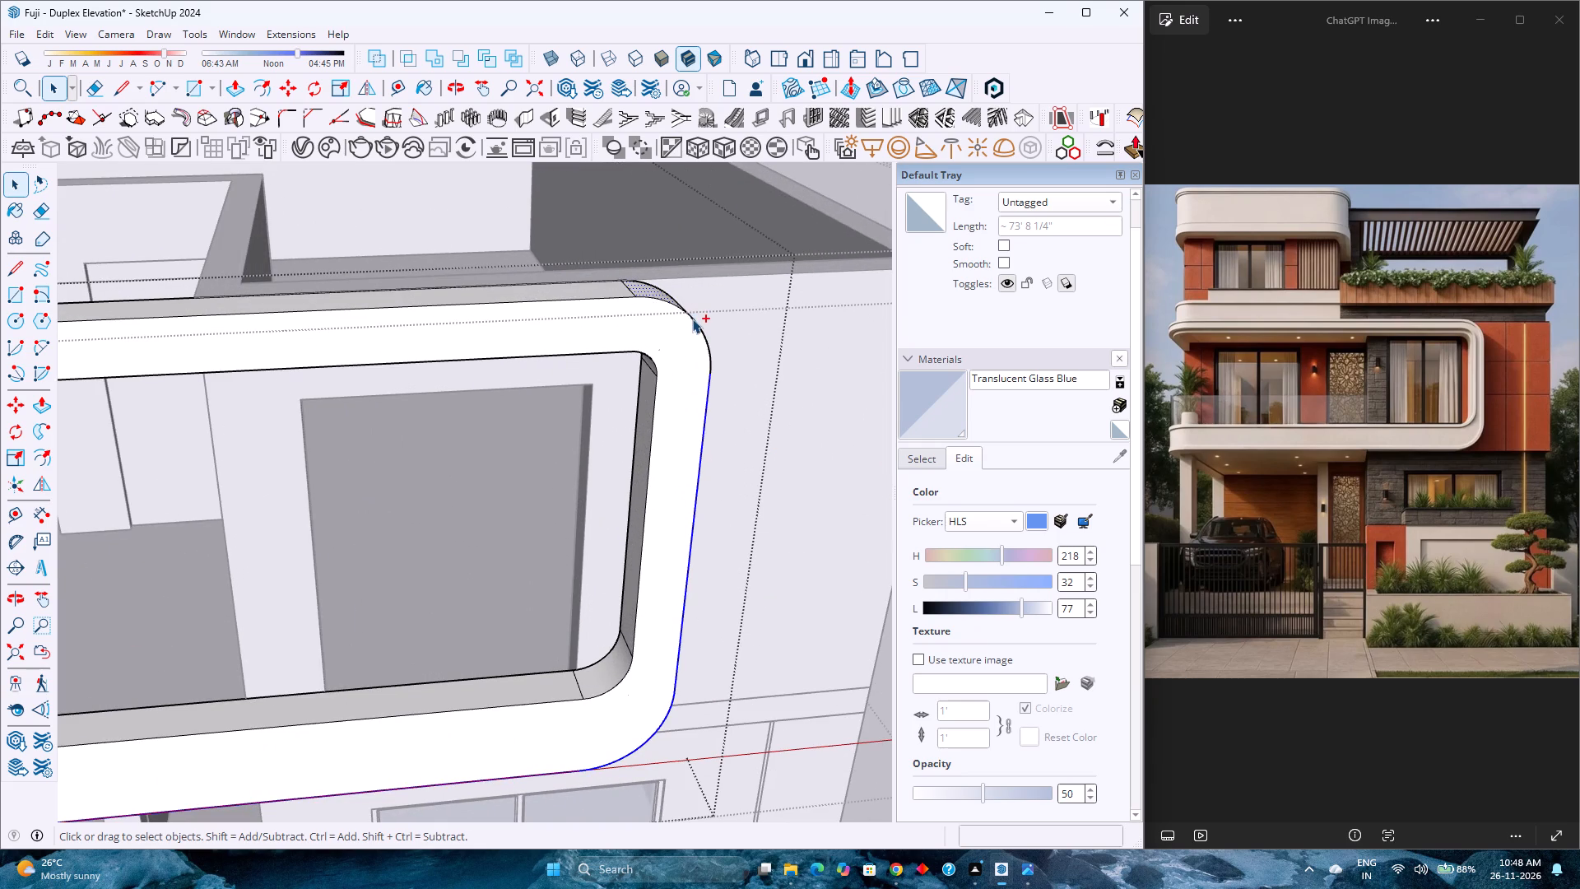
{"action": "middle_click_drag", "start_coordinate": [692, 319], "coordinate": [403, 421], "text": "ctrl"}
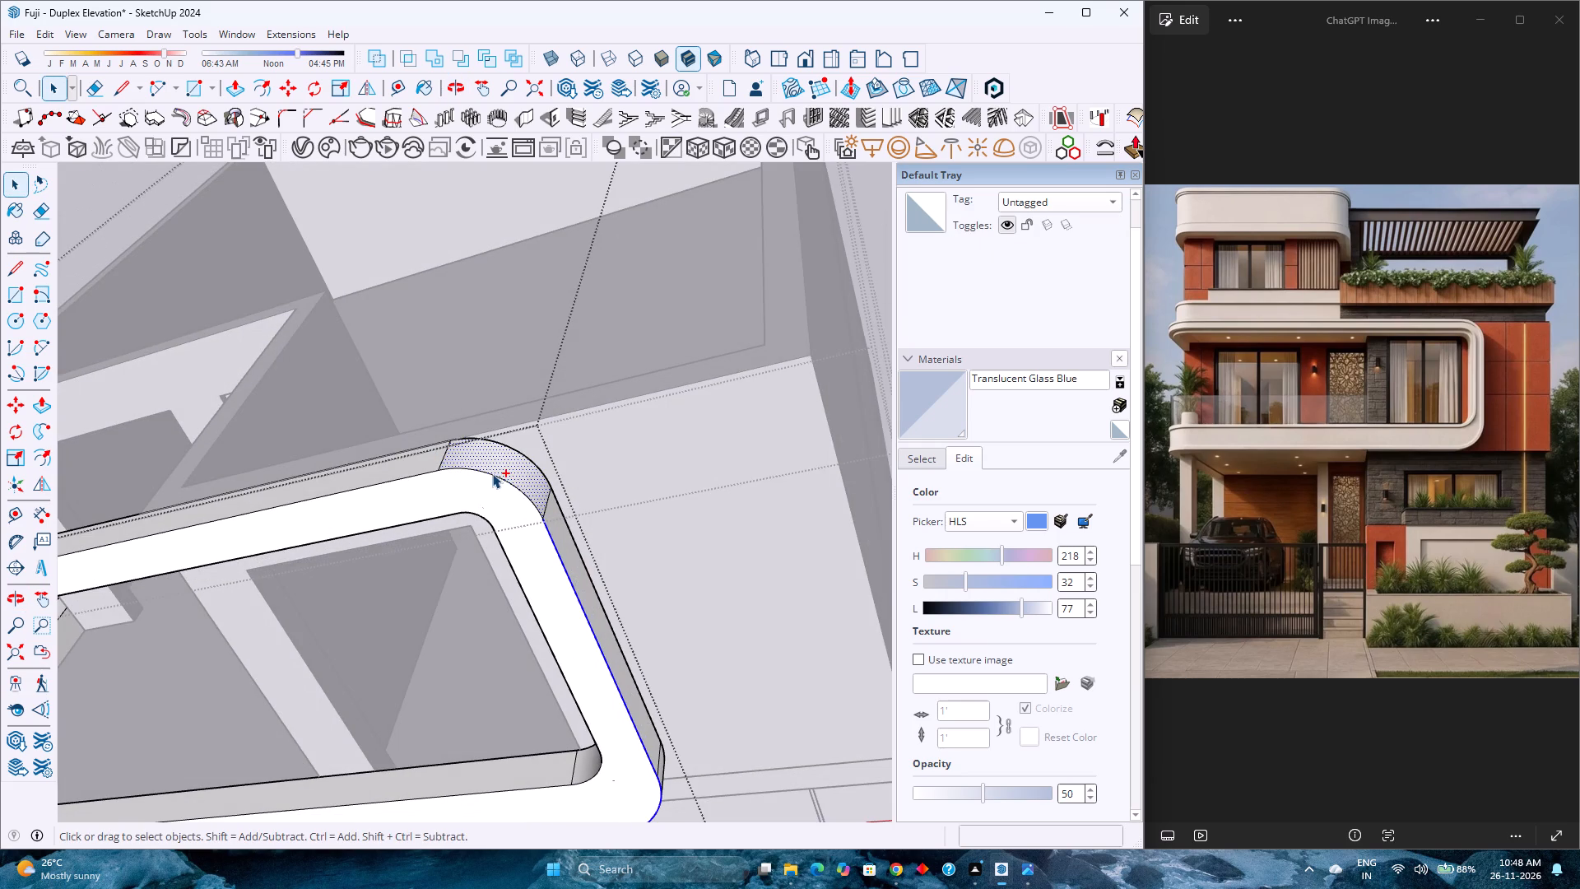
{"action": "left_click", "coordinate": [492, 473], "text": "ctrl"}
{"action": "left_click", "coordinate": [413, 476], "text": "ctrl"}
Continue the path selection around the upper band's rounded corner to its rear end, and deselect any faces picked with it.
{"action": "scroll", "coordinate": [506, 479], "scroll_direction": "down", "scroll_amount": 5}
{"action": "middle_click_drag", "start_coordinate": [431, 486], "coordinate": [718, 463]}
{"action": "middle_click", "coordinate": [718, 463]}
{"action": "scroll", "coordinate": [708, 460], "scroll_direction": "down", "scroll_amount": 13}
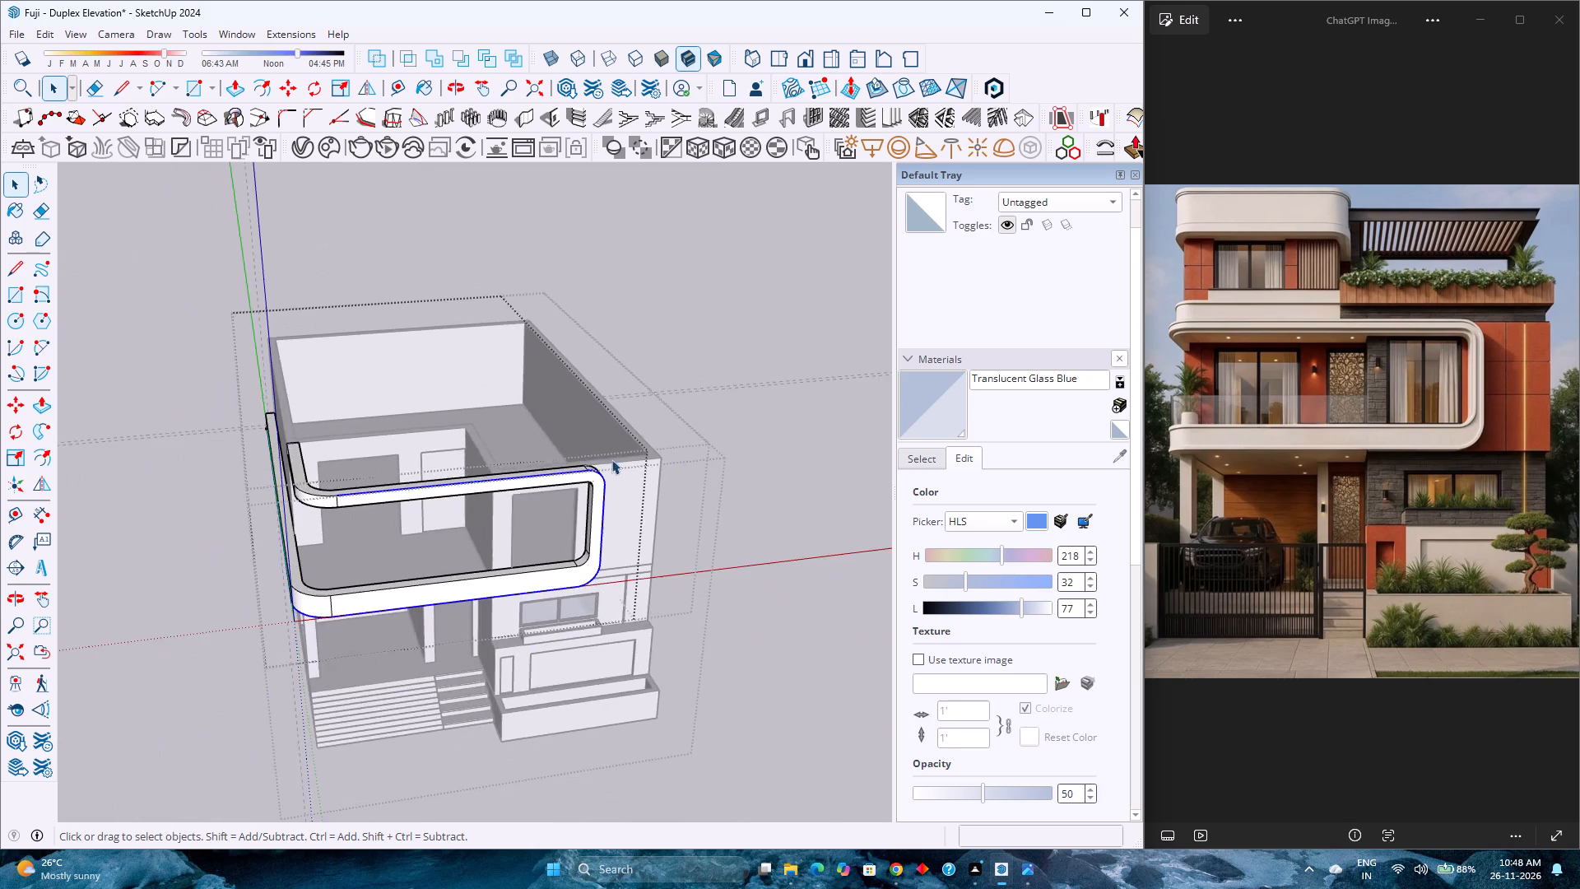
{"action": "scroll", "coordinate": [315, 469], "scroll_direction": "up", "scroll_amount": 10}
{"action": "left_click", "coordinate": [314, 509], "text": "ctrl"}
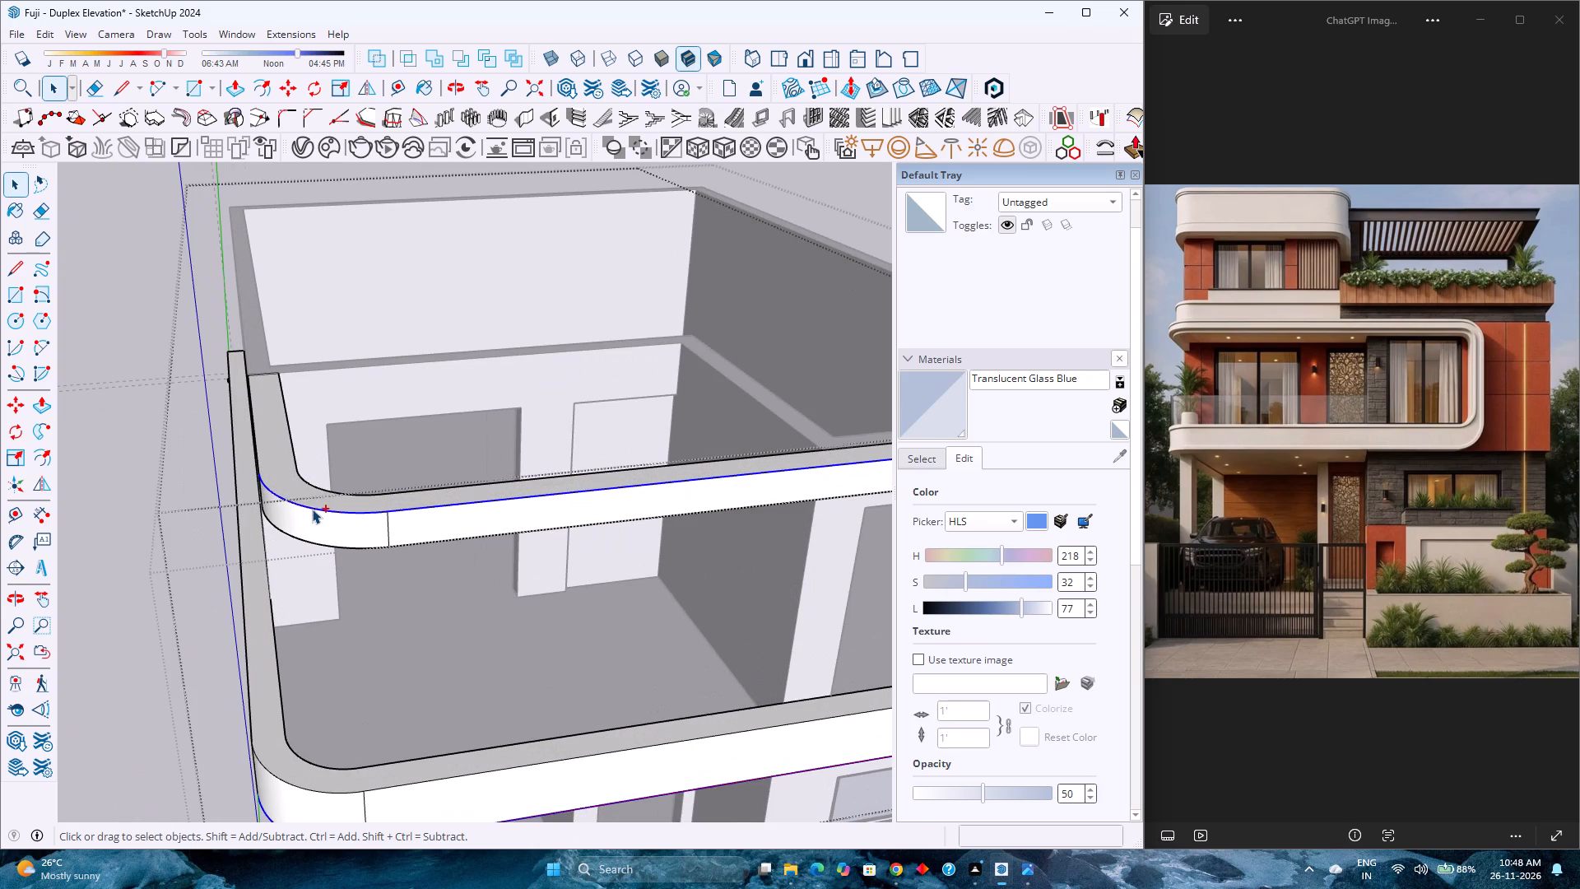
{"action": "middle_click_drag", "start_coordinate": [253, 497], "coordinate": [435, 510], "text": "ctrl"}
{"action": "left_click", "coordinate": [710, 448], "text": "ctrl"}
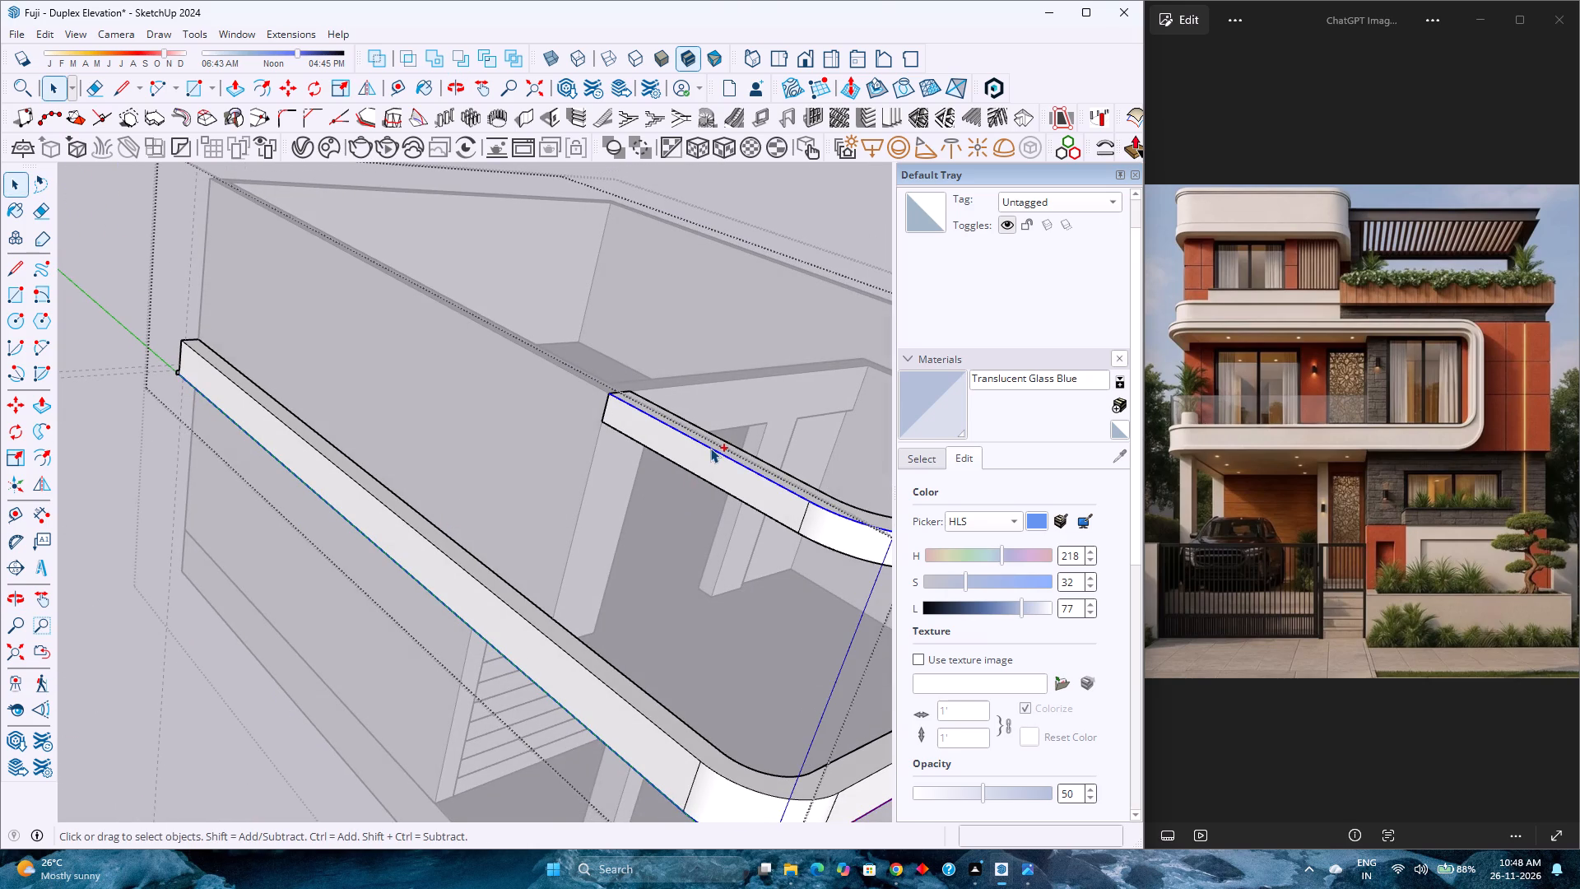
{"action": "right_click", "coordinate": [710, 448]}
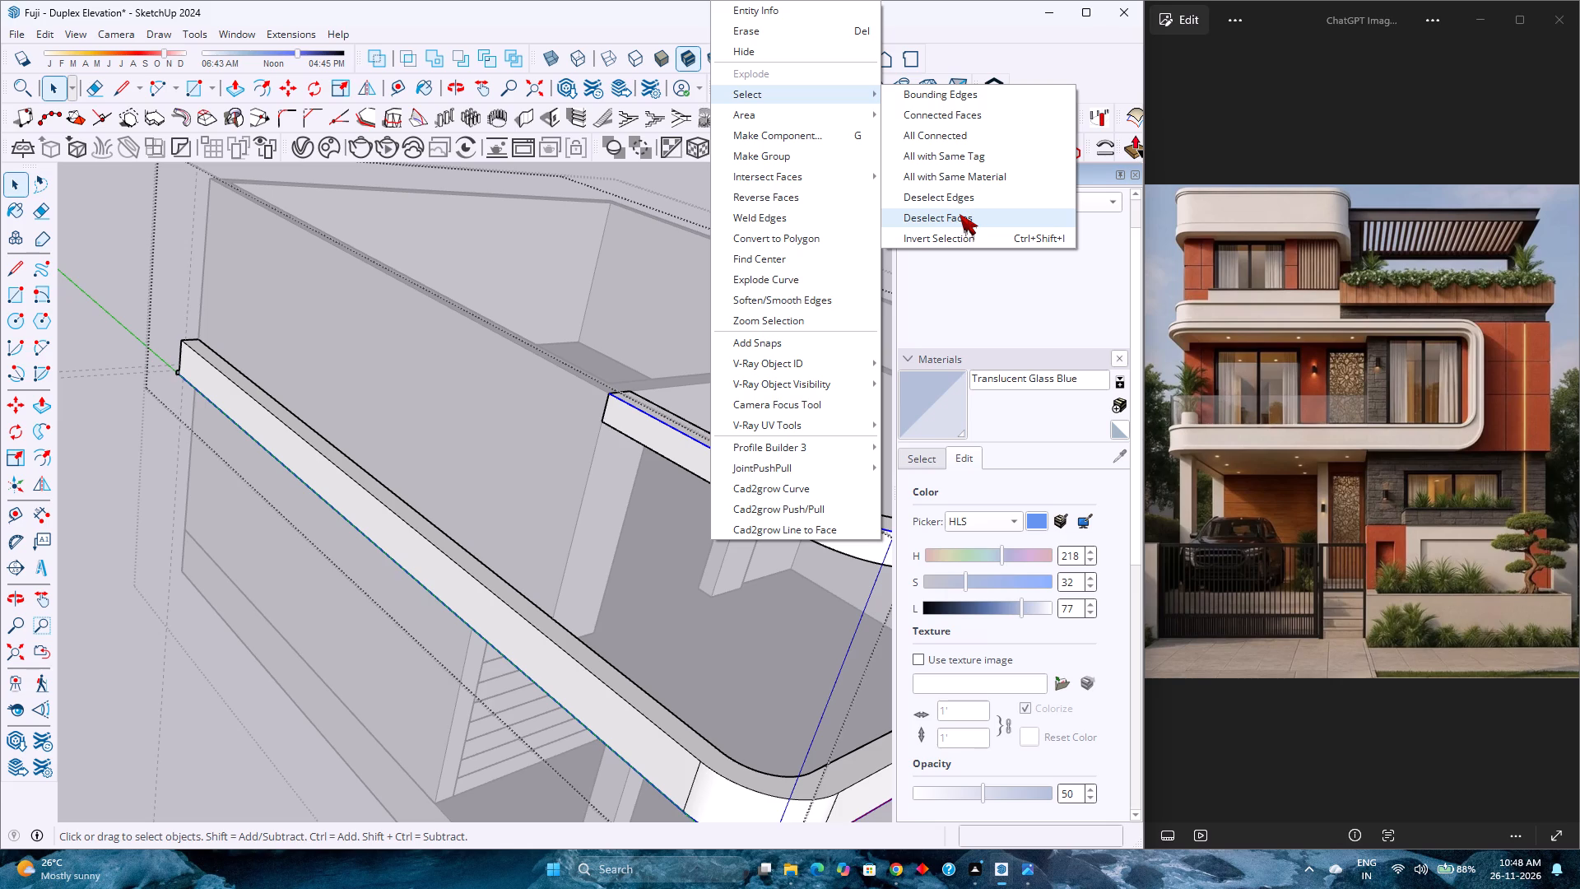
{"action": "left_click", "coordinate": [960, 214]}
Sweep the small trim profile at the lower band's rear end along the selected edge path with Follow Me.
{"action": "scroll", "coordinate": [290, 383], "scroll_direction": "down", "scroll_amount": 4}
{"action": "middle_click_drag", "start_coordinate": [305, 394], "coordinate": [855, 431]}
{"action": "middle_click", "coordinate": [857, 431]}
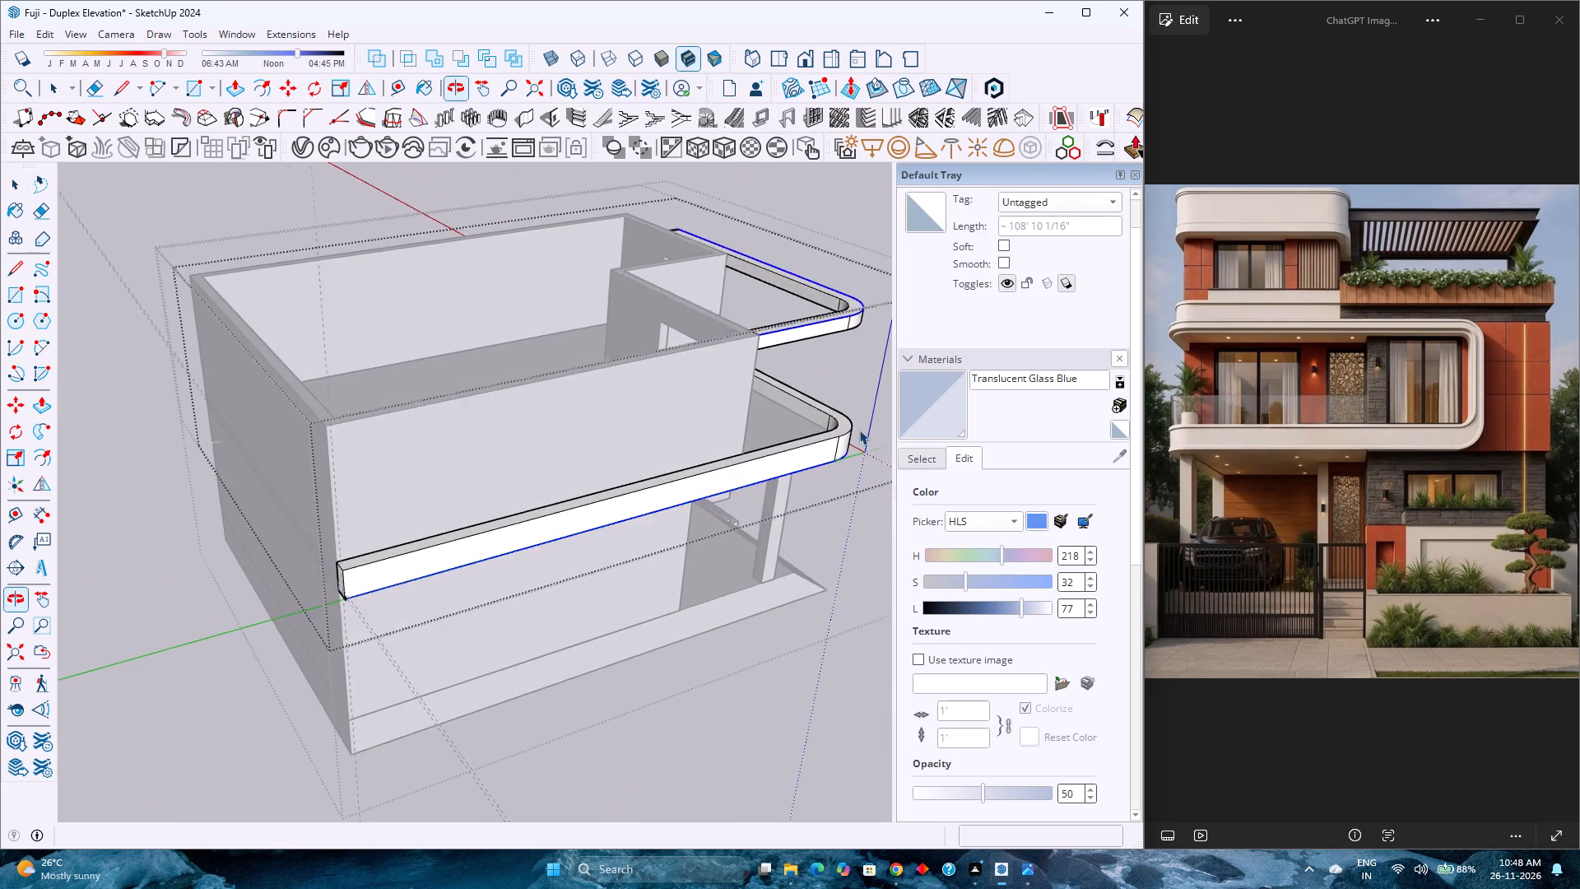
{"action": "scroll", "coordinate": [281, 601], "scroll_direction": "up", "scroll_amount": 8}
{"action": "middle_click_drag", "start_coordinate": [401, 589], "coordinate": [533, 481]}
{"action": "scroll", "coordinate": [413, 676], "scroll_direction": "up", "scroll_amount": 9}
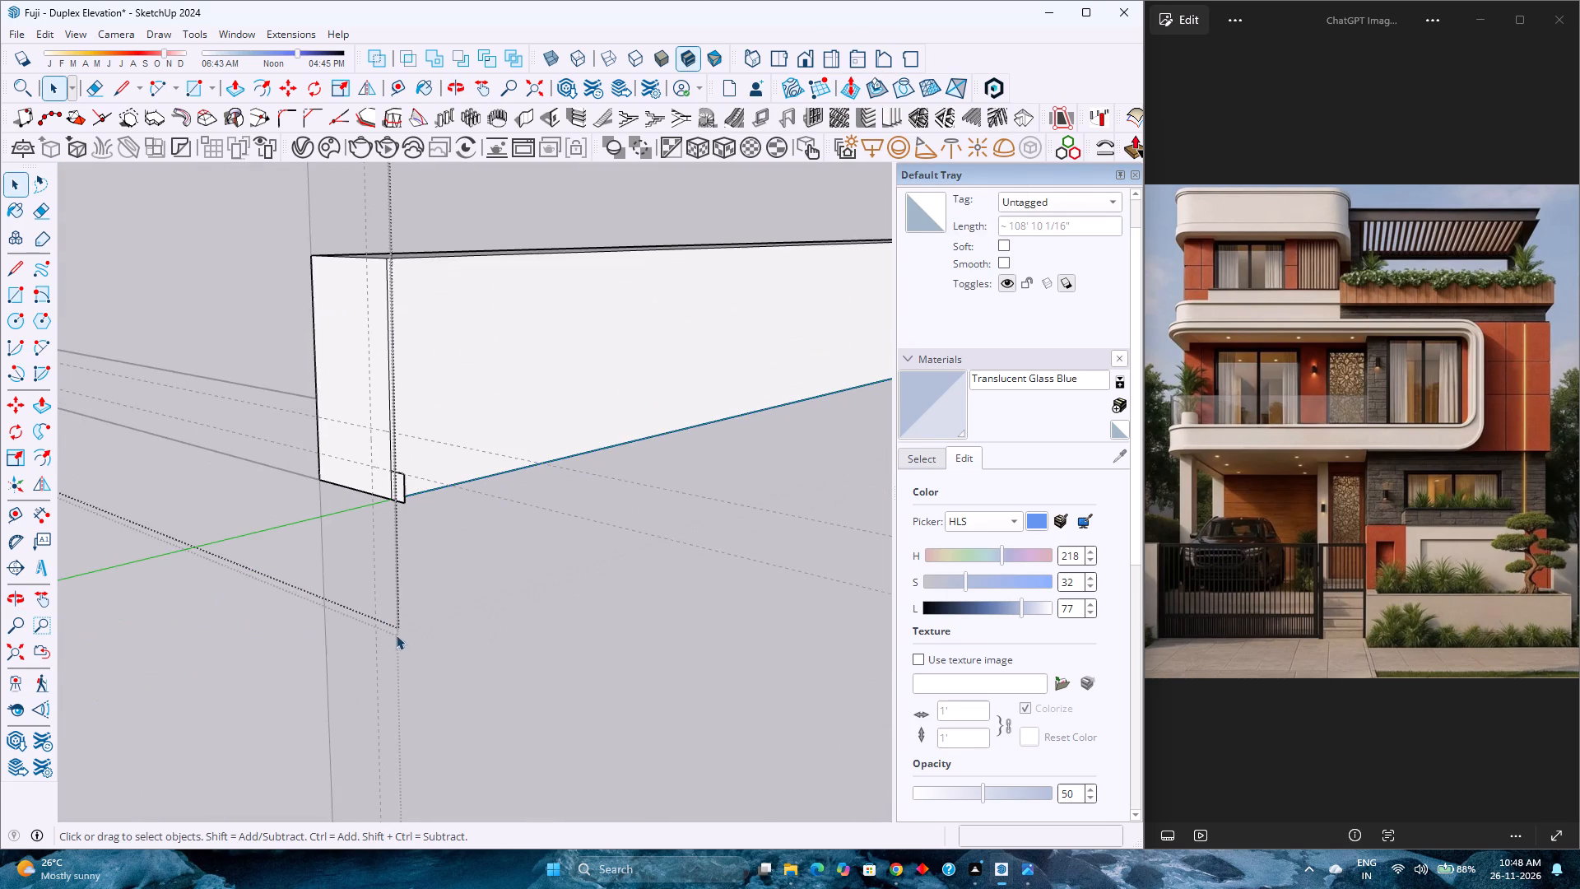
{"action": "left_click", "coordinate": [42, 435]}
{"action": "scroll", "coordinate": [363, 490], "scroll_direction": "up", "scroll_amount": 7}
{"action": "left_click", "coordinate": [420, 495]}
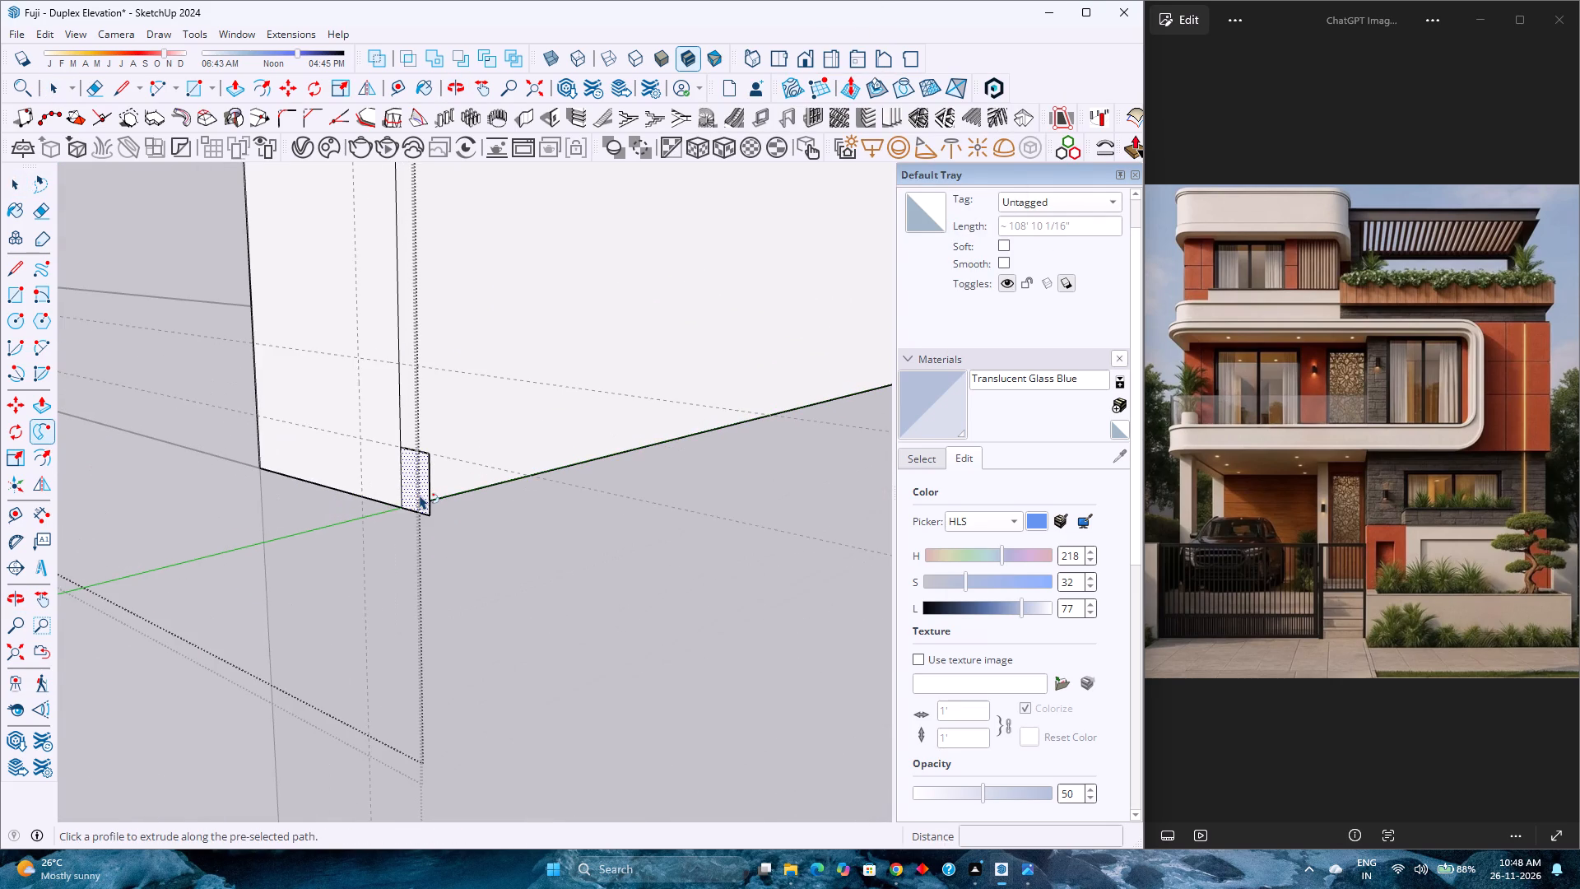
Examine the swept edge trim along the lower band, around the rounded corners and up the frame's closed end.
{"action": "scroll", "coordinate": [289, 502], "scroll_direction": "down", "scroll_amount": 19}
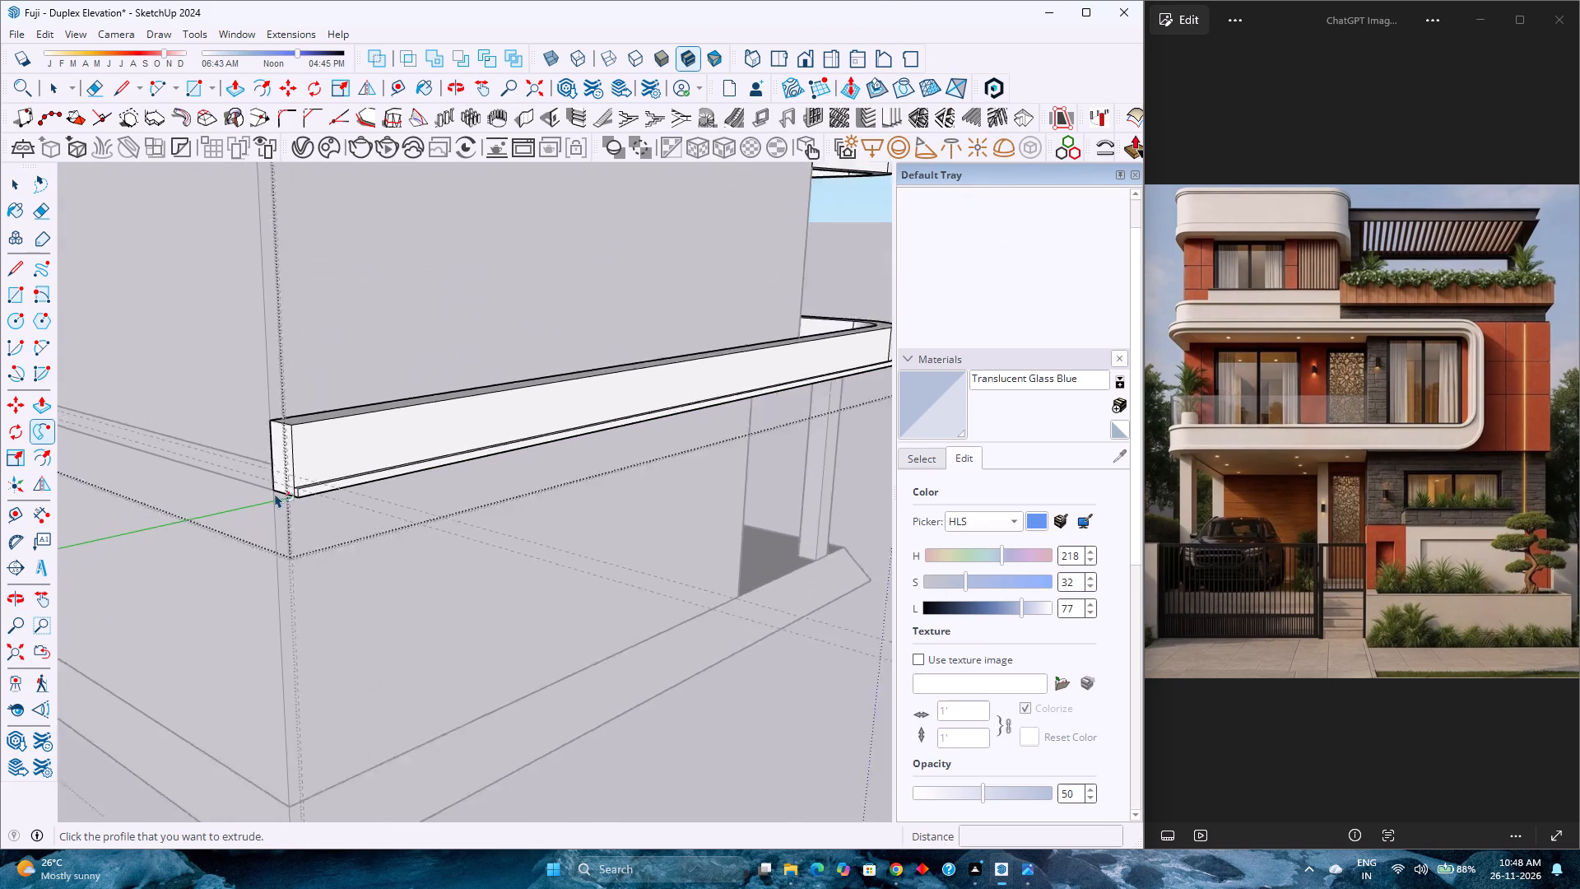
{"action": "scroll", "coordinate": [275, 493], "scroll_direction": "down", "scroll_amount": 3}
{"action": "scroll", "coordinate": [281, 495], "scroll_direction": "up", "scroll_amount": 1}
{"action": "scroll", "coordinate": [281, 495], "scroll_direction": "down", "scroll_amount": 9}
{"action": "scroll", "coordinate": [641, 384], "scroll_direction": "up", "scroll_amount": 8}
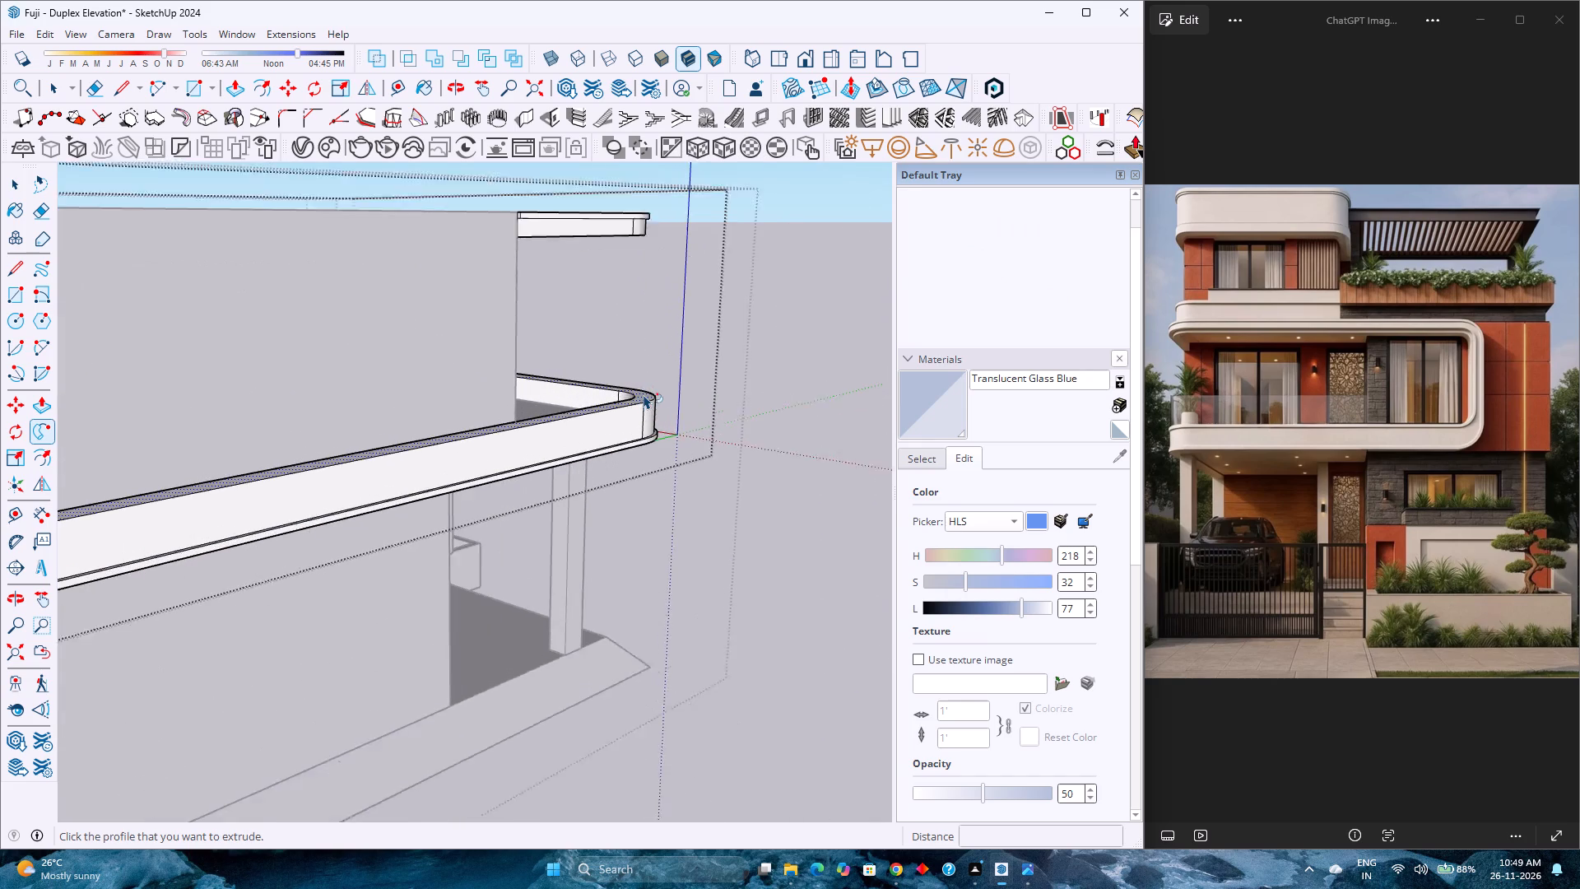
{"action": "scroll", "coordinate": [644, 394], "scroll_direction": "up", "scroll_amount": 3}
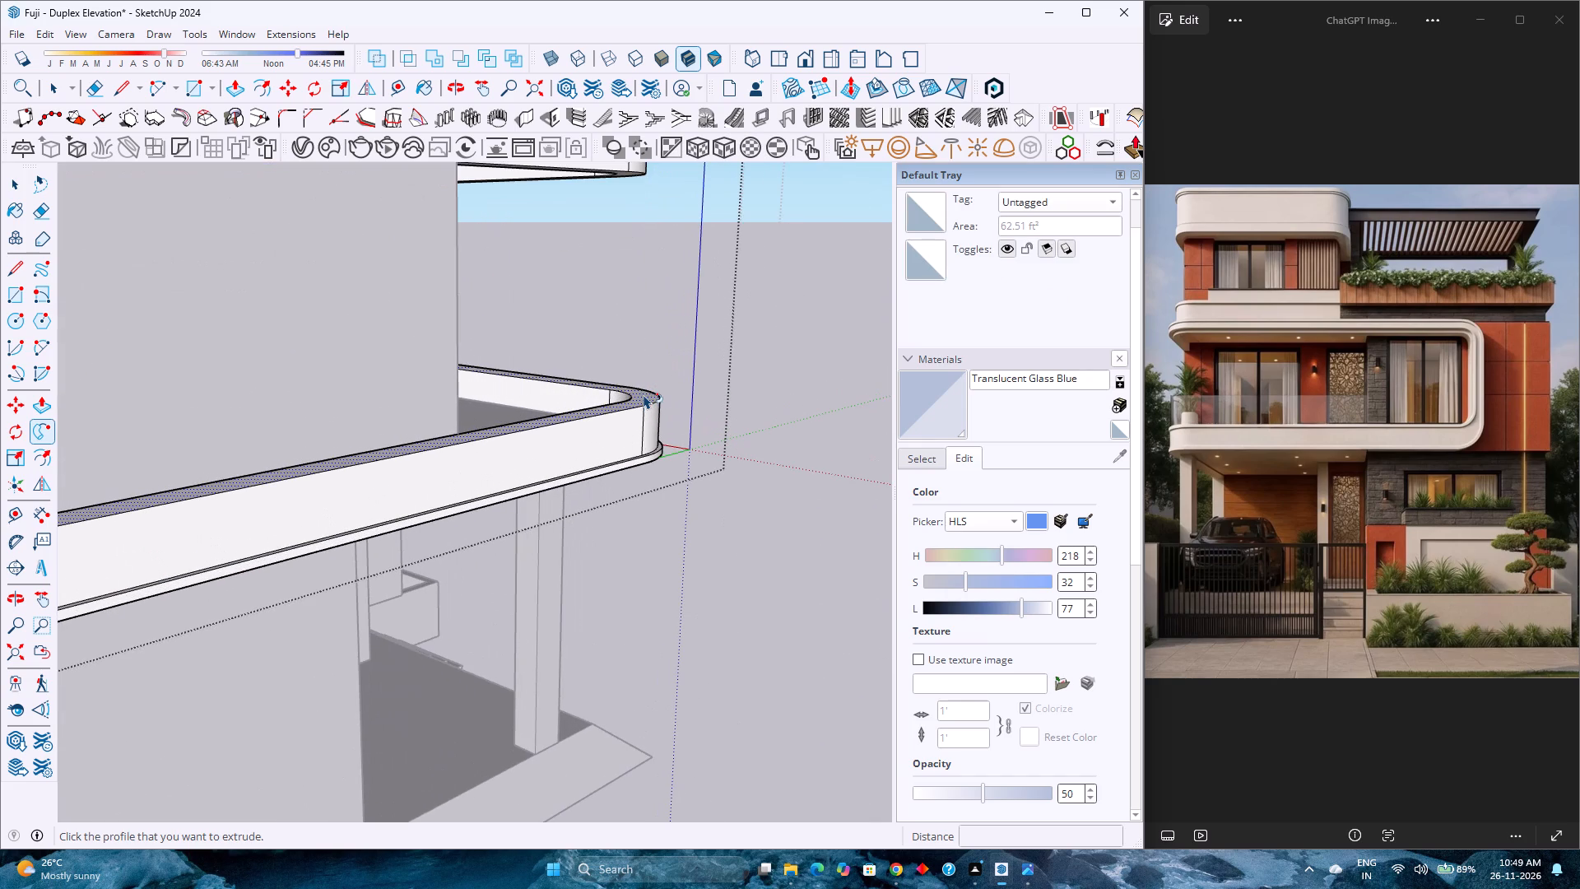
{"action": "scroll", "coordinate": [644, 394], "scroll_direction": "down", "scroll_amount": 3}
{"action": "scroll", "coordinate": [648, 395], "scroll_direction": "up", "scroll_amount": 2}
{"action": "middle_click_drag", "start_coordinate": [644, 393], "coordinate": [383, 439]}
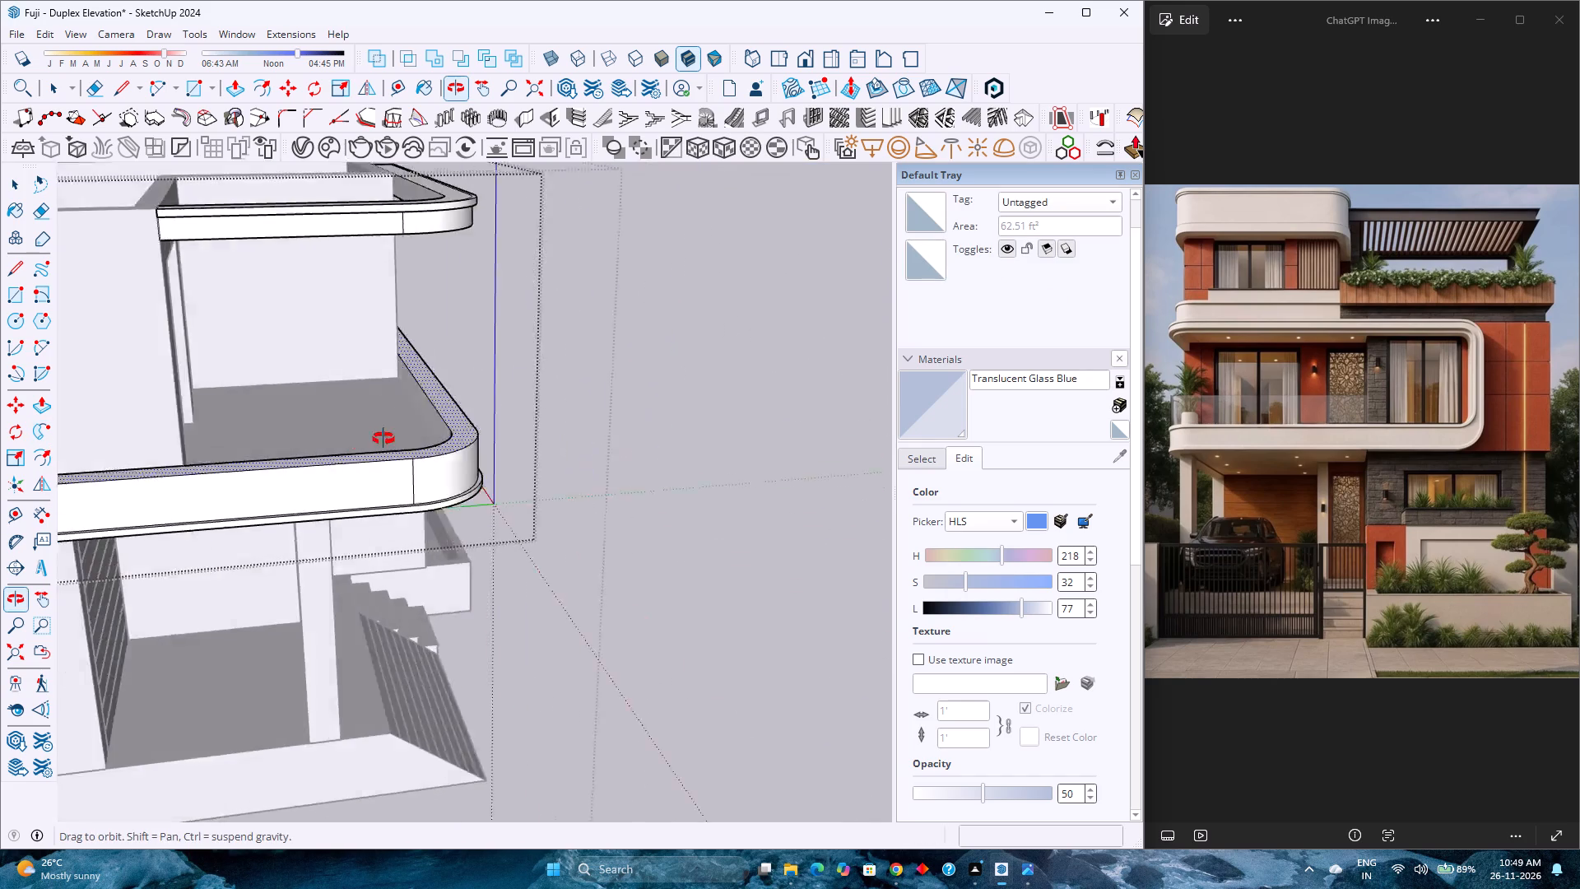
{"action": "middle_click_drag", "start_coordinate": [383, 439], "coordinate": [114, 454]}
{"action": "middle_click", "coordinate": [114, 454]}
{"action": "scroll", "coordinate": [444, 315], "scroll_direction": "up", "scroll_amount": 2}
{"action": "scroll", "coordinate": [511, 314], "scroll_direction": "up", "scroll_amount": 3}
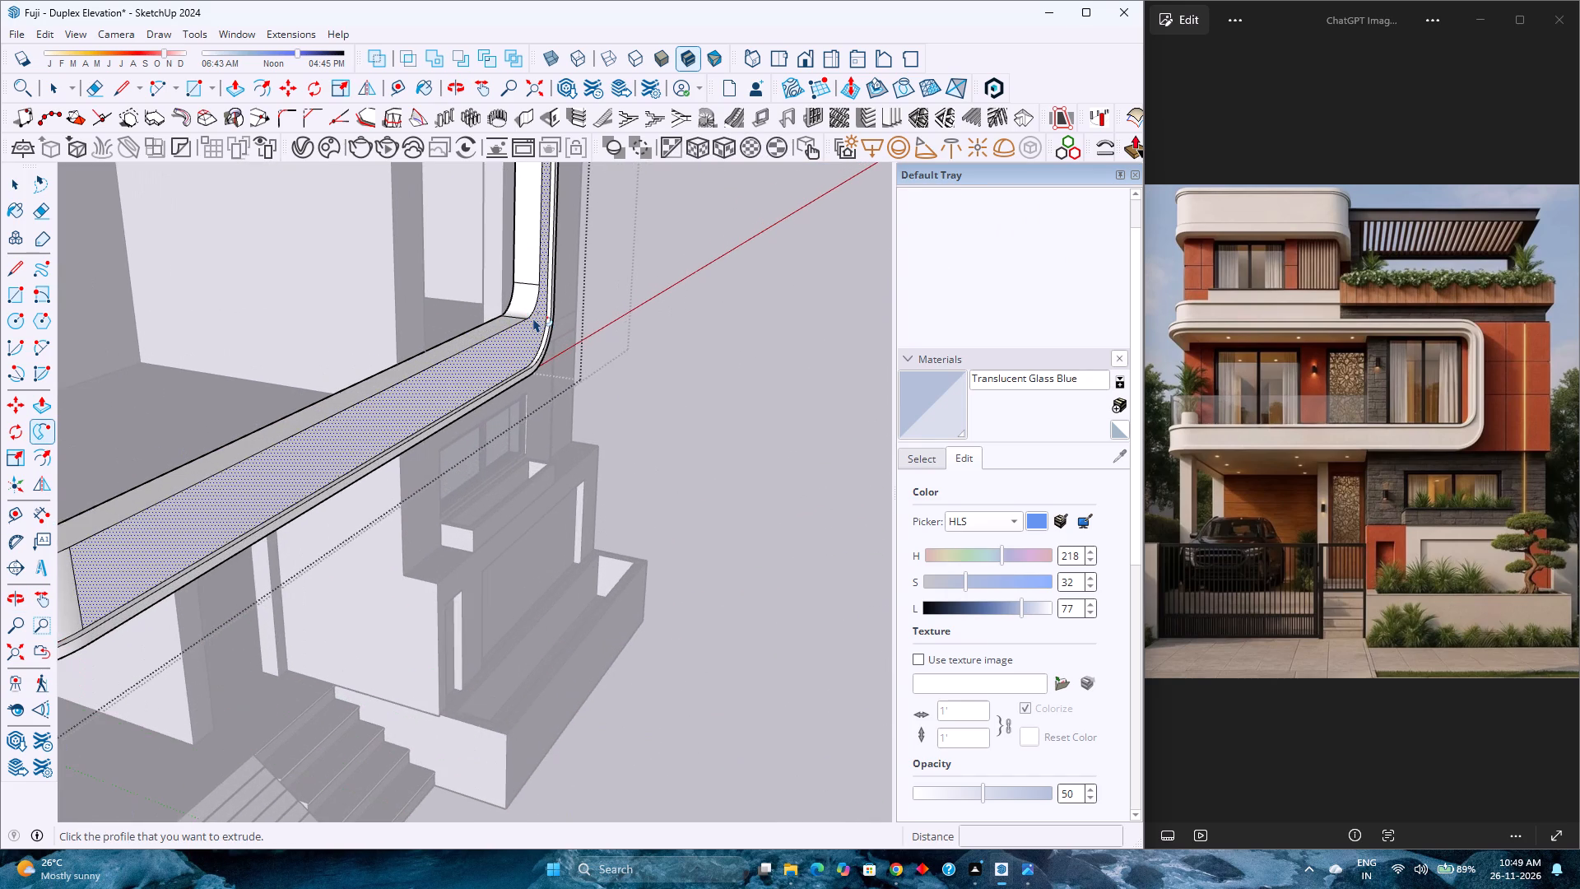
{"action": "key", "text": "space"}
{"action": "scroll", "coordinate": [537, 320], "scroll_direction": "down", "scroll_amount": 6}
{"action": "middle_click_drag", "start_coordinate": [550, 375], "coordinate": [576, 422], "text": "shift"}
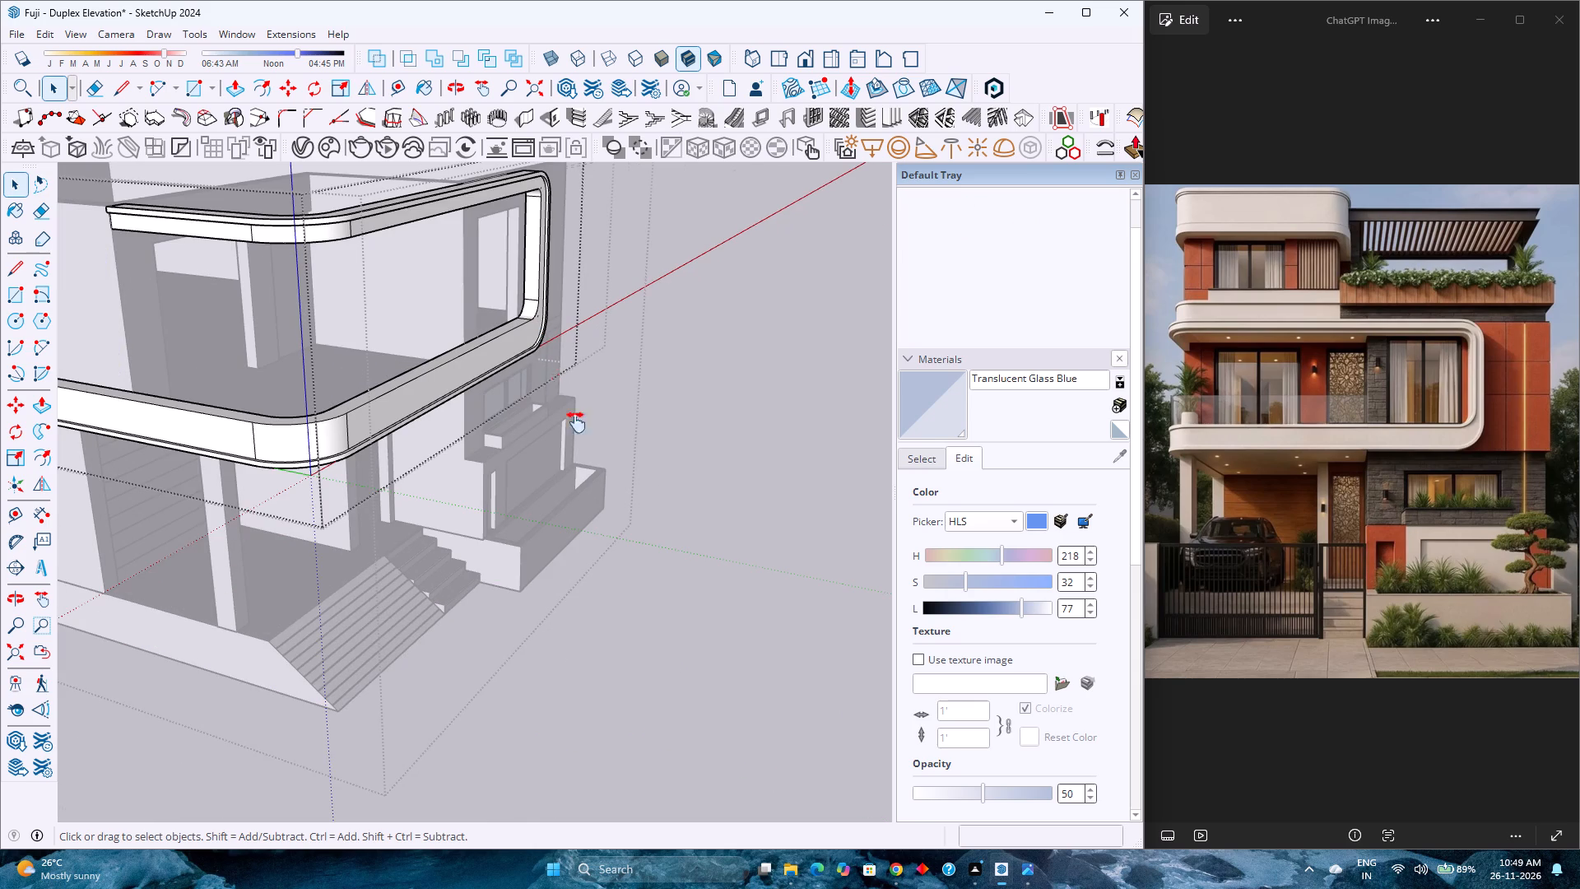
{"action": "middle_click_drag", "start_coordinate": [576, 422], "coordinate": [633, 529], "text": "shift"}
Hide the frame's large front face near the closed end's lower corner to expose the geometry behind it.
{"action": "middle_click_drag", "start_coordinate": [655, 486], "coordinate": [378, 342]}
{"action": "scroll", "coordinate": [471, 392], "scroll_direction": "up", "scroll_amount": 4}
{"action": "scroll", "coordinate": [629, 566], "scroll_direction": "up", "scroll_amount": 2}
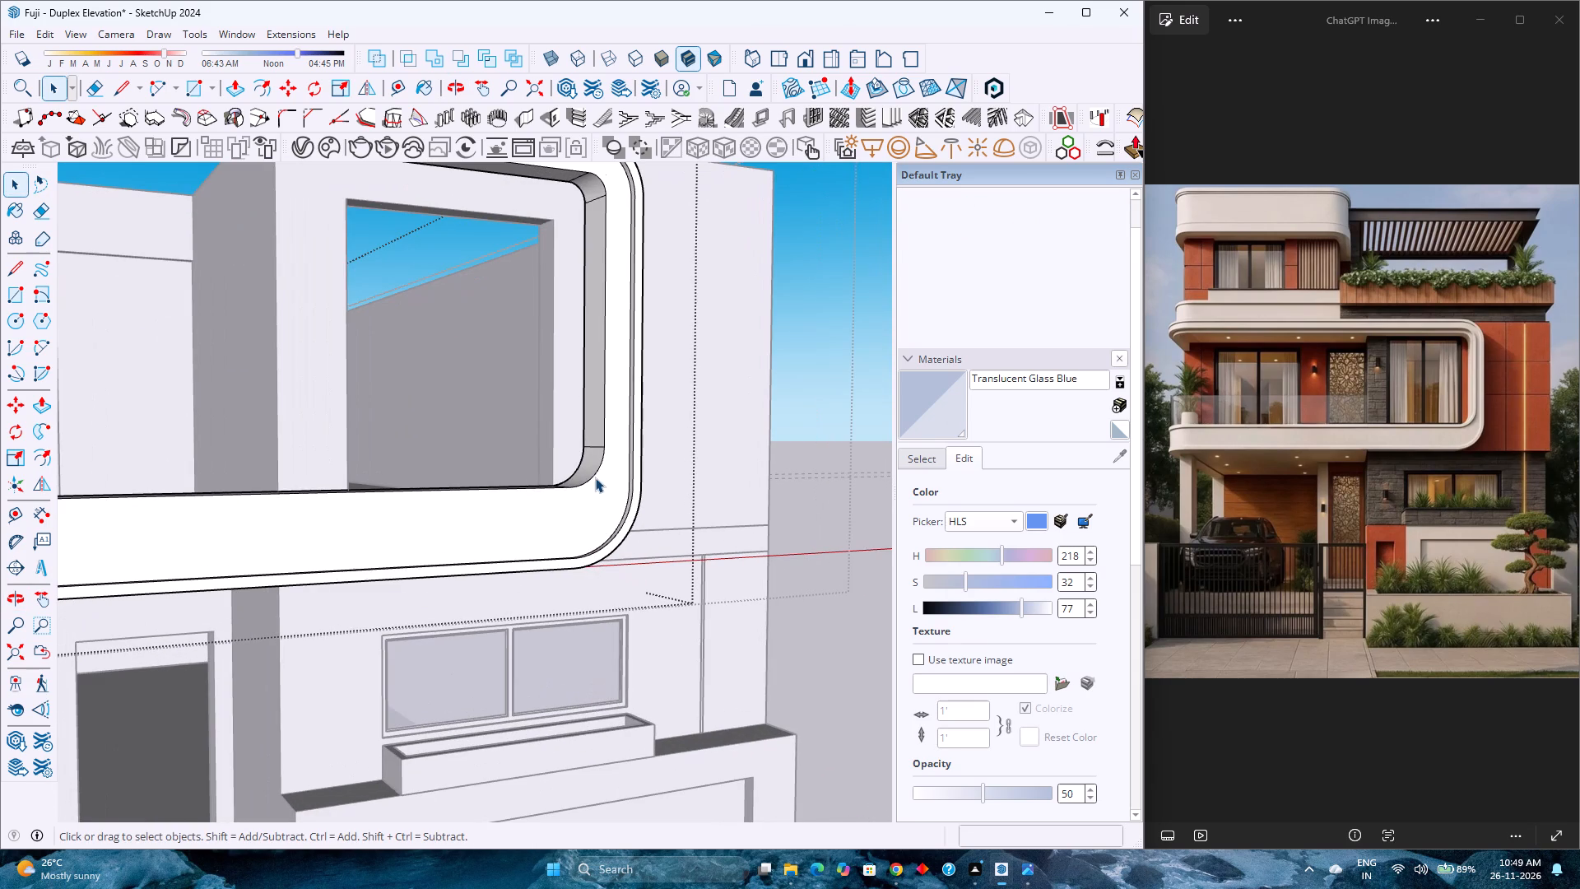
{"action": "left_click", "coordinate": [602, 505]}
{"action": "right_click", "coordinate": [602, 505]}
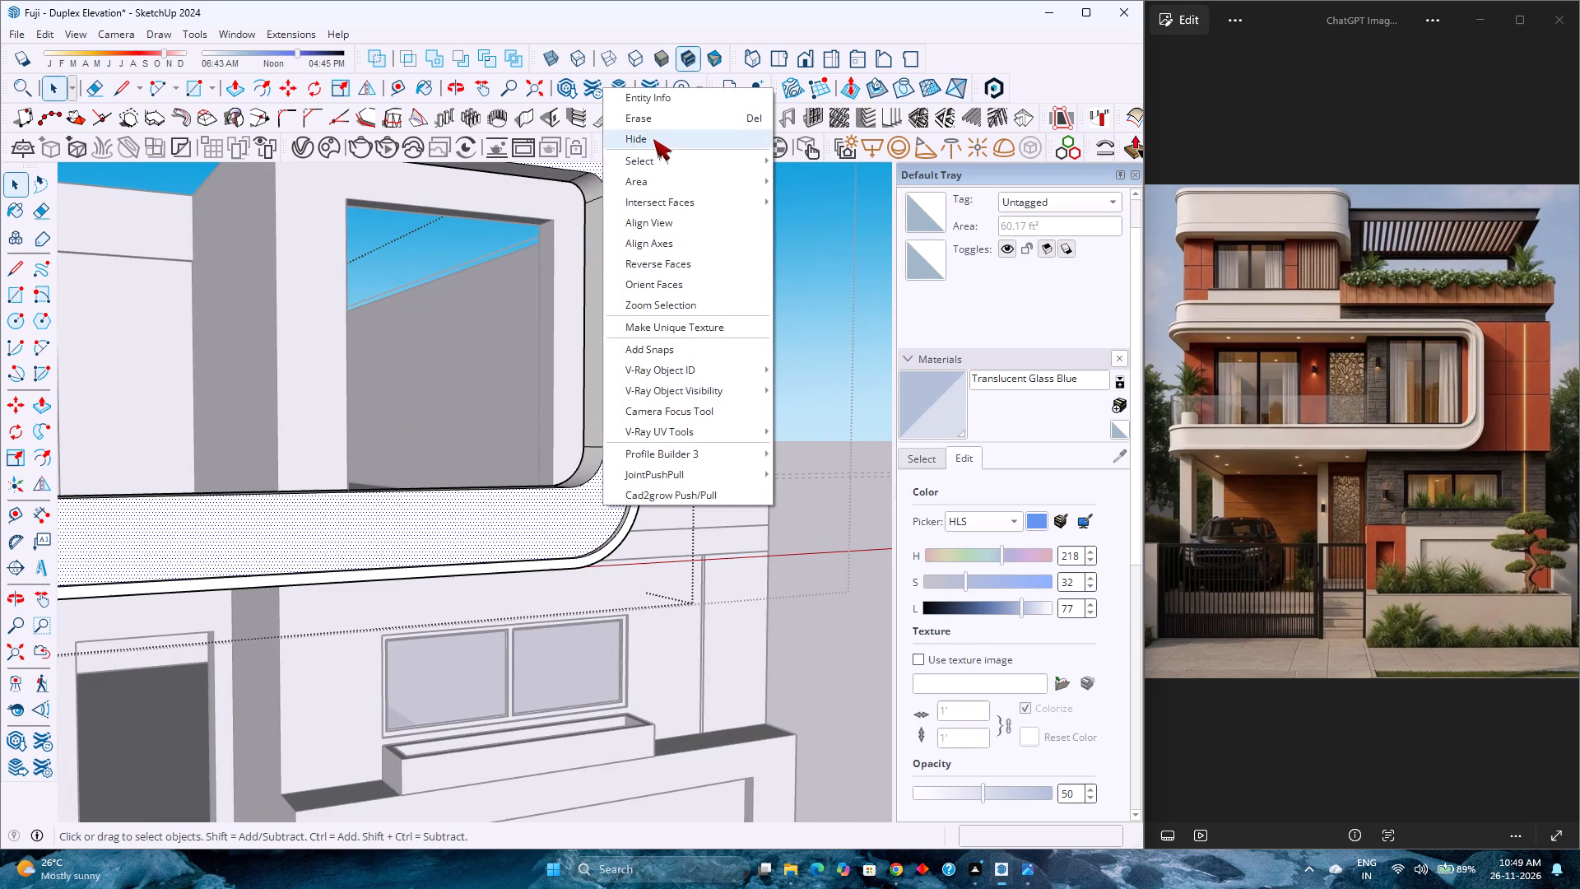
{"action": "left_click", "coordinate": [653, 139]}
Erase the leftover square-corner edges behind the front face at the opening's lower rounded corner.
{"action": "left_click", "coordinate": [599, 486]}
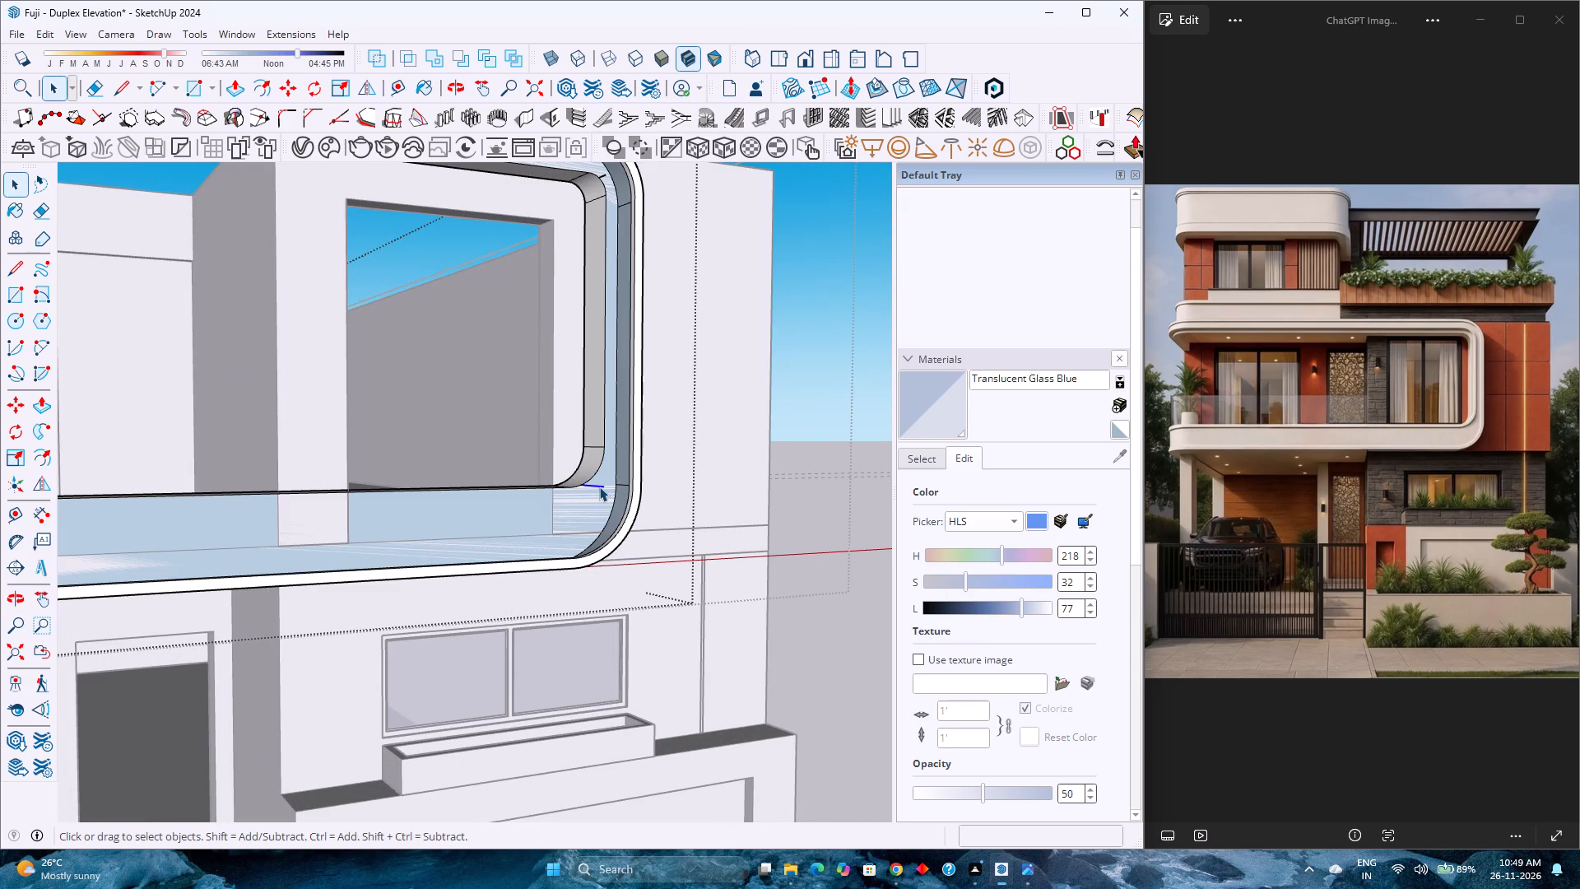
{"action": "key", "text": "Delete"}
{"action": "scroll", "coordinate": [599, 482], "scroll_direction": "down", "scroll_amount": 5}
{"action": "scroll", "coordinate": [602, 524], "scroll_direction": "up", "scroll_amount": 1}
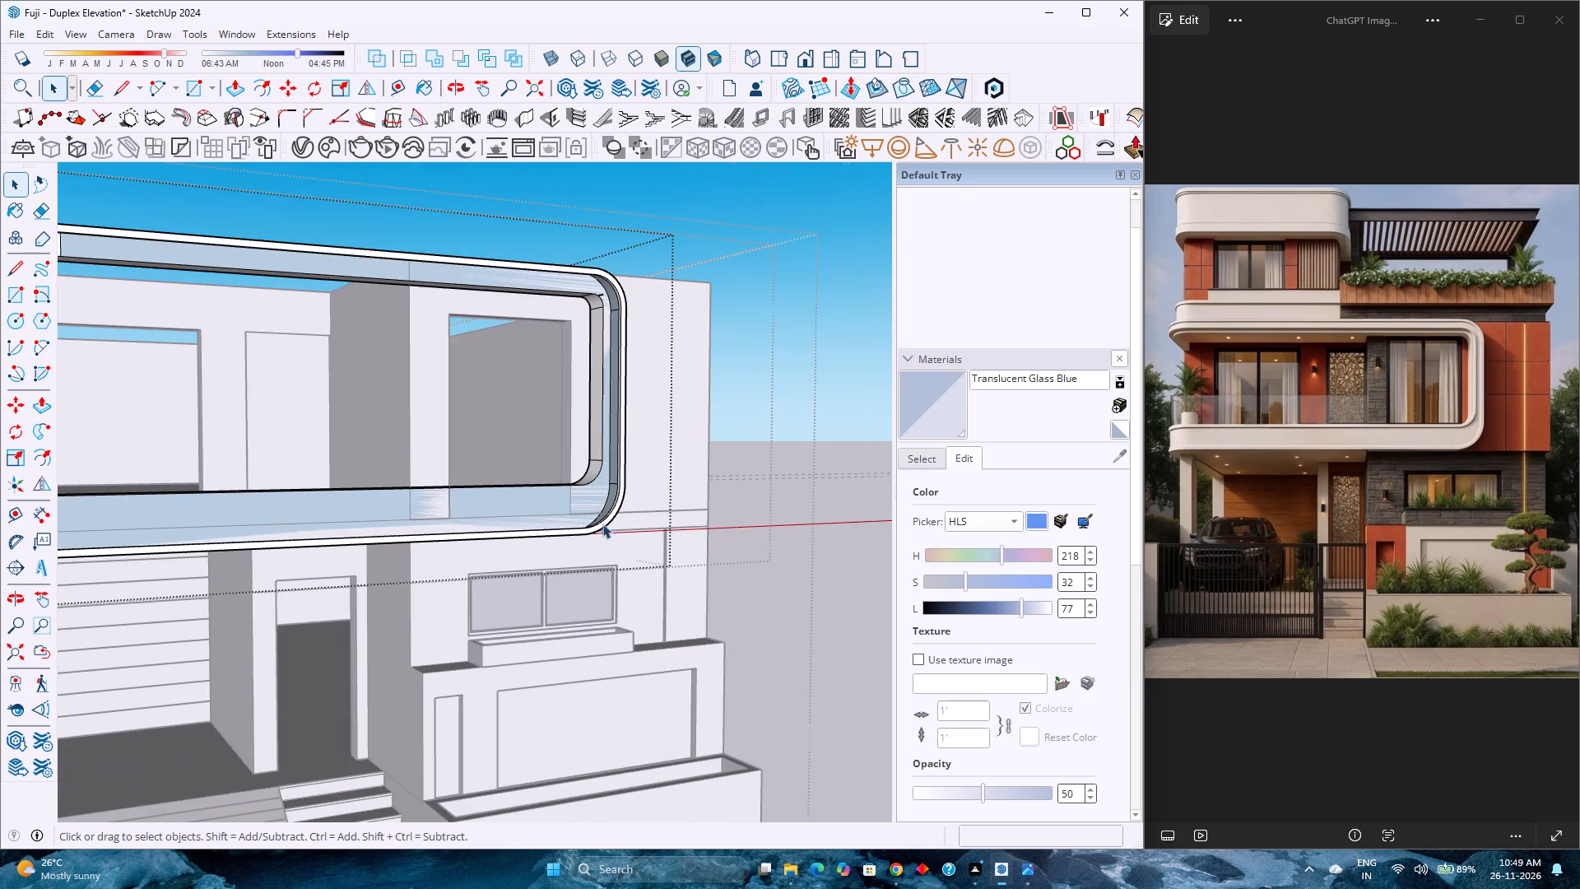
{"action": "scroll", "coordinate": [602, 524], "scroll_direction": "up", "scroll_amount": 3}
{"action": "middle_click_drag", "start_coordinate": [561, 473], "coordinate": [290, 483]}
{"action": "middle_click", "coordinate": [290, 483]}
{"action": "scroll", "coordinate": [546, 454], "scroll_direction": "up", "scroll_amount": 4}
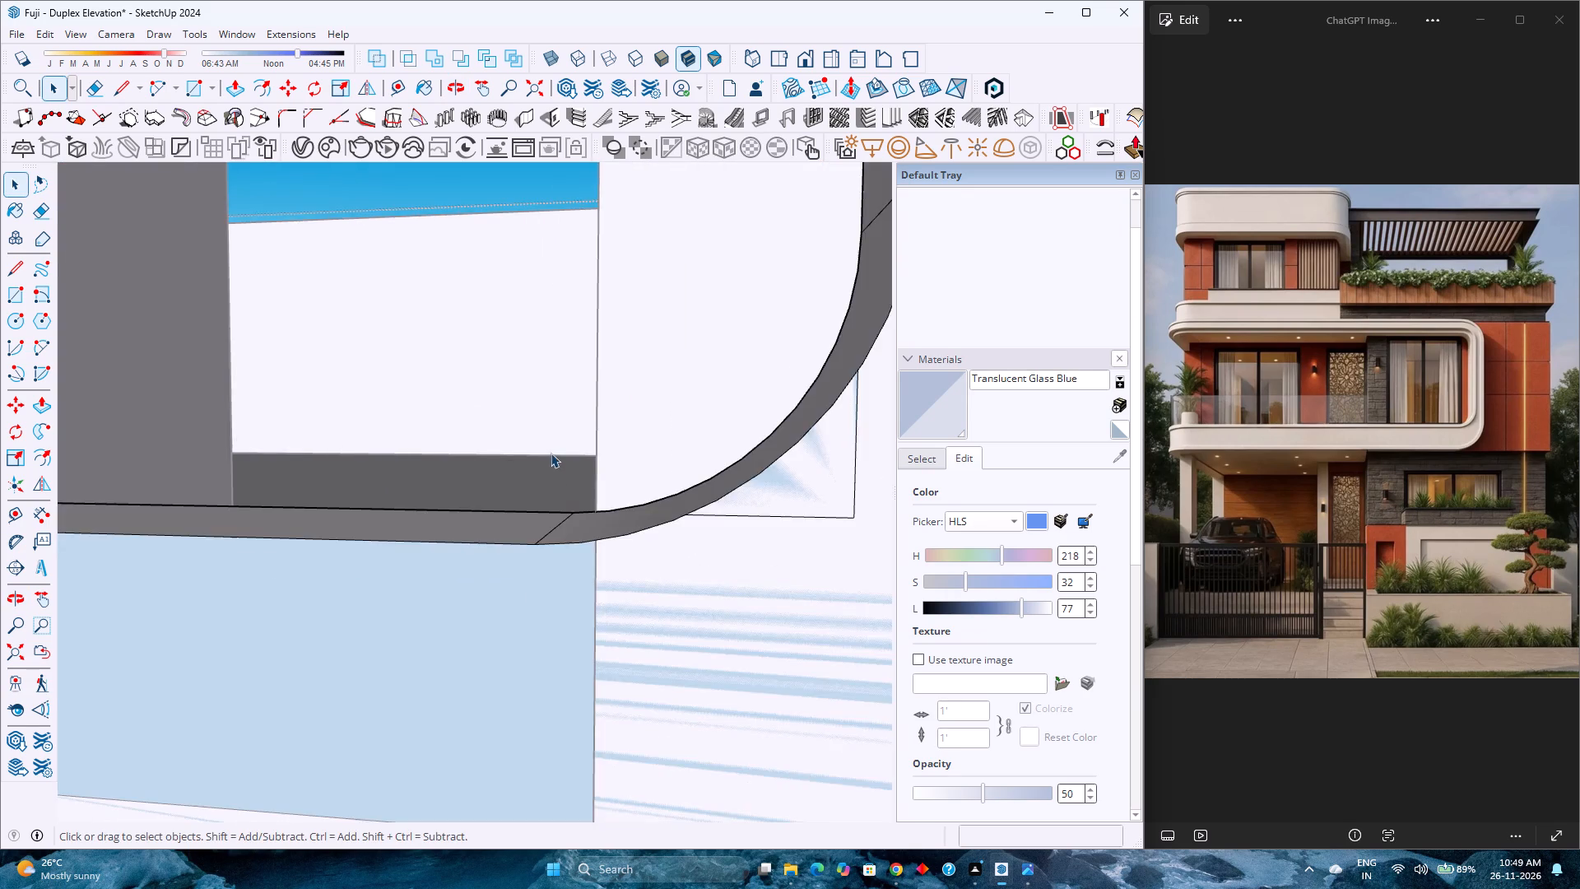
{"action": "scroll", "coordinate": [551, 453], "scroll_direction": "down", "scroll_amount": 4}
{"action": "key", "text": "e"}
{"action": "left_click_drag", "start_coordinate": [597, 463], "coordinate": [597, 460]}
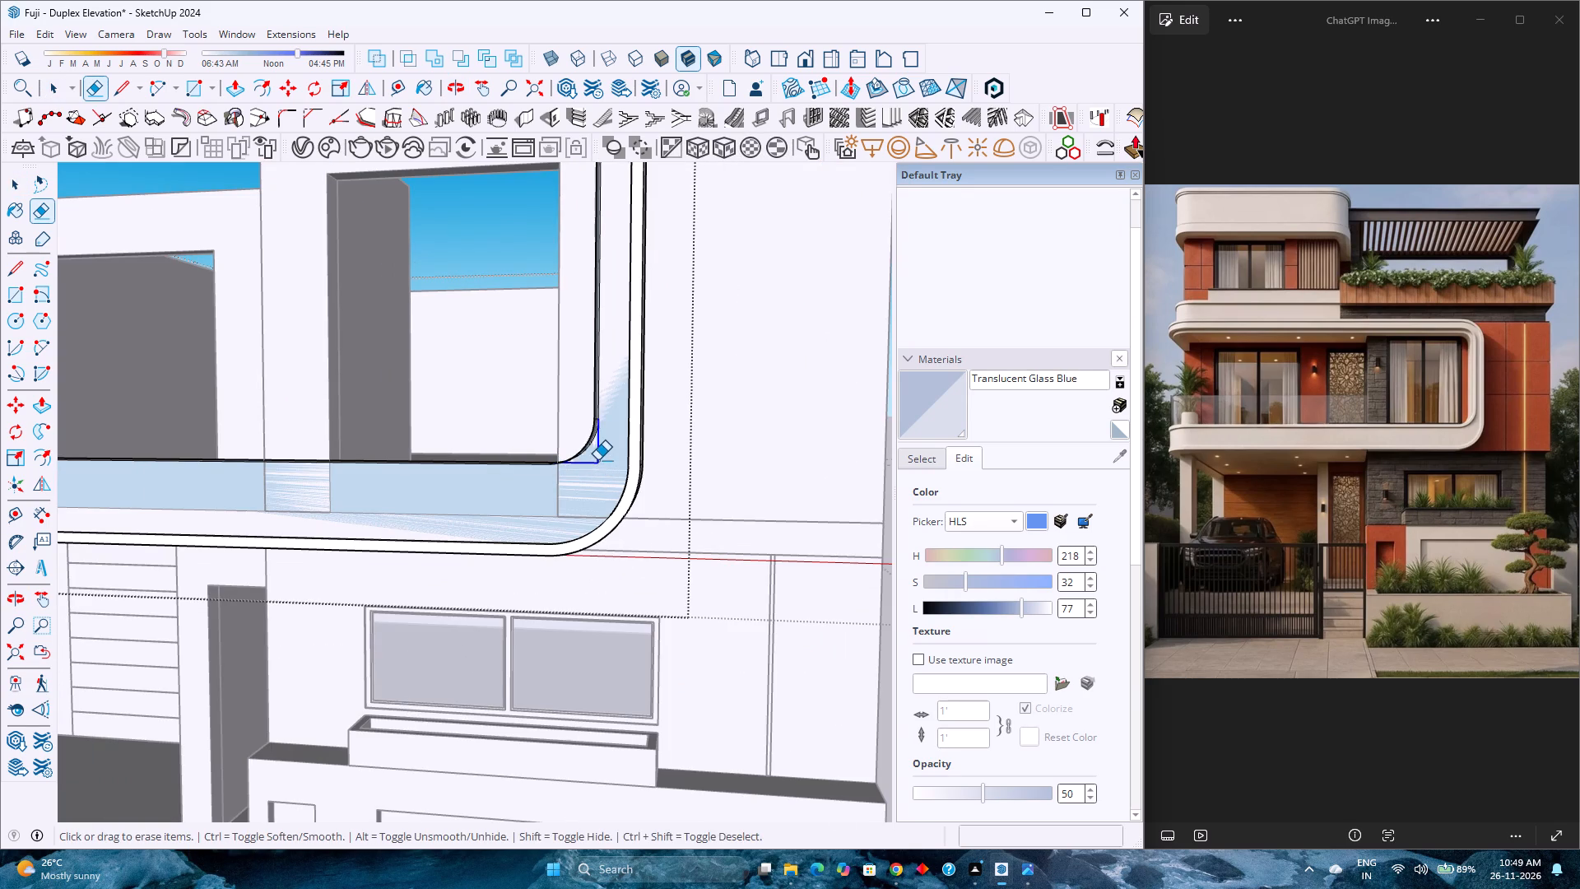
{"action": "left_click_drag", "start_coordinate": [597, 460], "coordinate": [604, 453]}
Erase the leftover square-corner edges at the opening's upper rounded corner on the closed end.
{"action": "scroll", "coordinate": [604, 453], "scroll_direction": "down", "scroll_amount": 8}
{"action": "scroll", "coordinate": [580, 310], "scroll_direction": "up", "scroll_amount": 6}
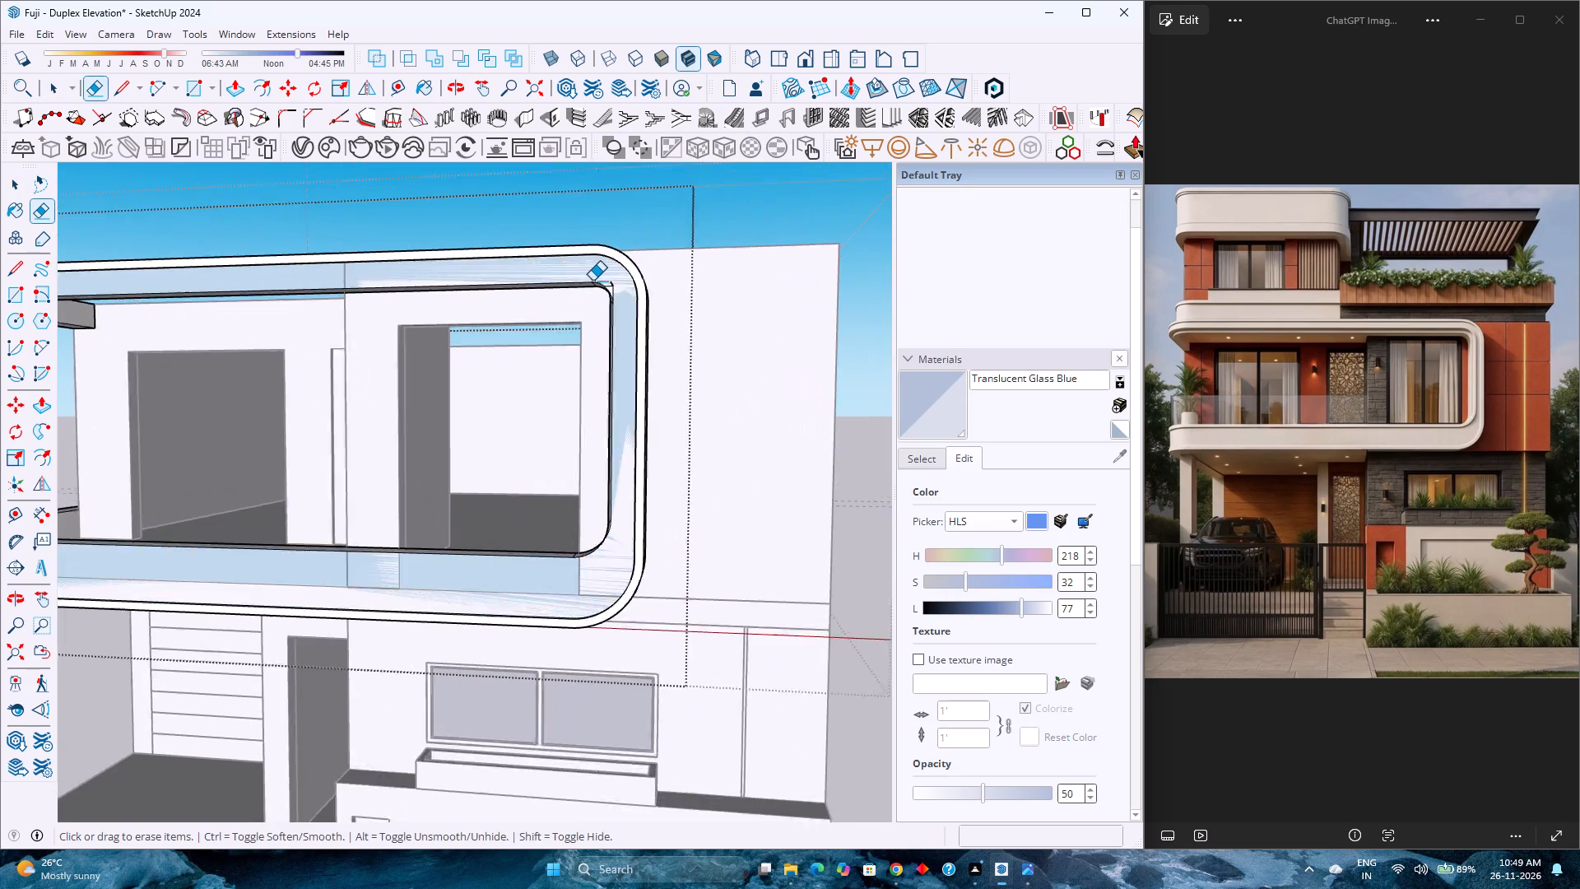
{"action": "scroll", "coordinate": [592, 281], "scroll_direction": "up", "scroll_amount": 5}
{"action": "left_click", "coordinate": [625, 280]}
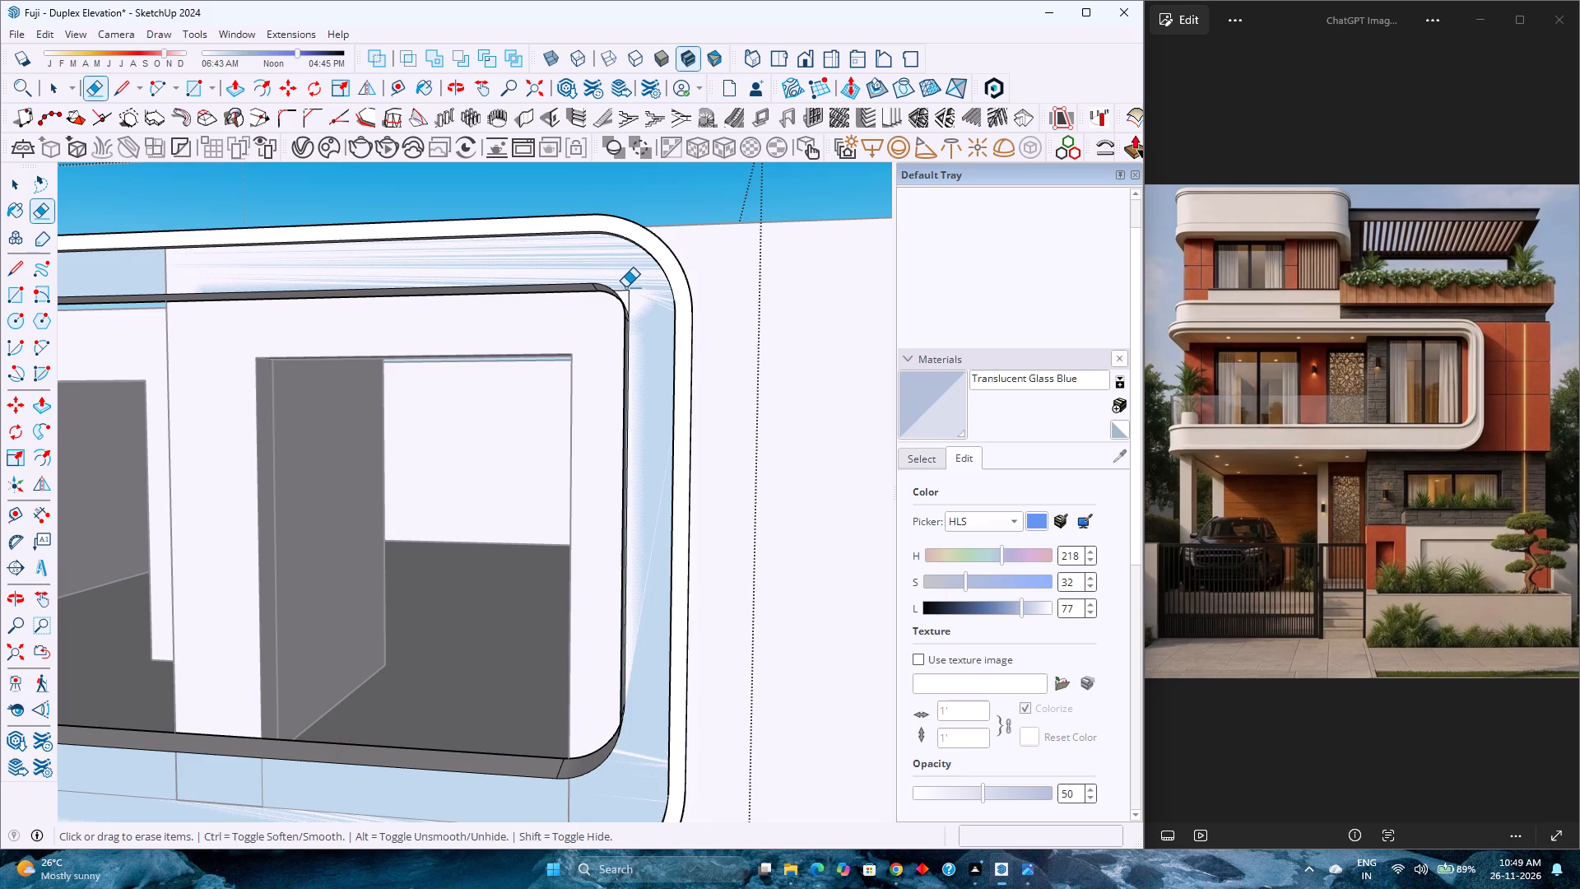
{"action": "left_click", "coordinate": [625, 286]}
{"action": "left_click", "coordinate": [625, 292]}
{"action": "scroll", "coordinate": [630, 300], "scroll_direction": "up", "scroll_amount": 1}
Unhide all hidden geometry to restore the frame's front face.
{"action": "middle_click", "coordinate": [630, 301]}
{"action": "middle_click_drag", "start_coordinate": [632, 304], "coordinate": [635, 373]}
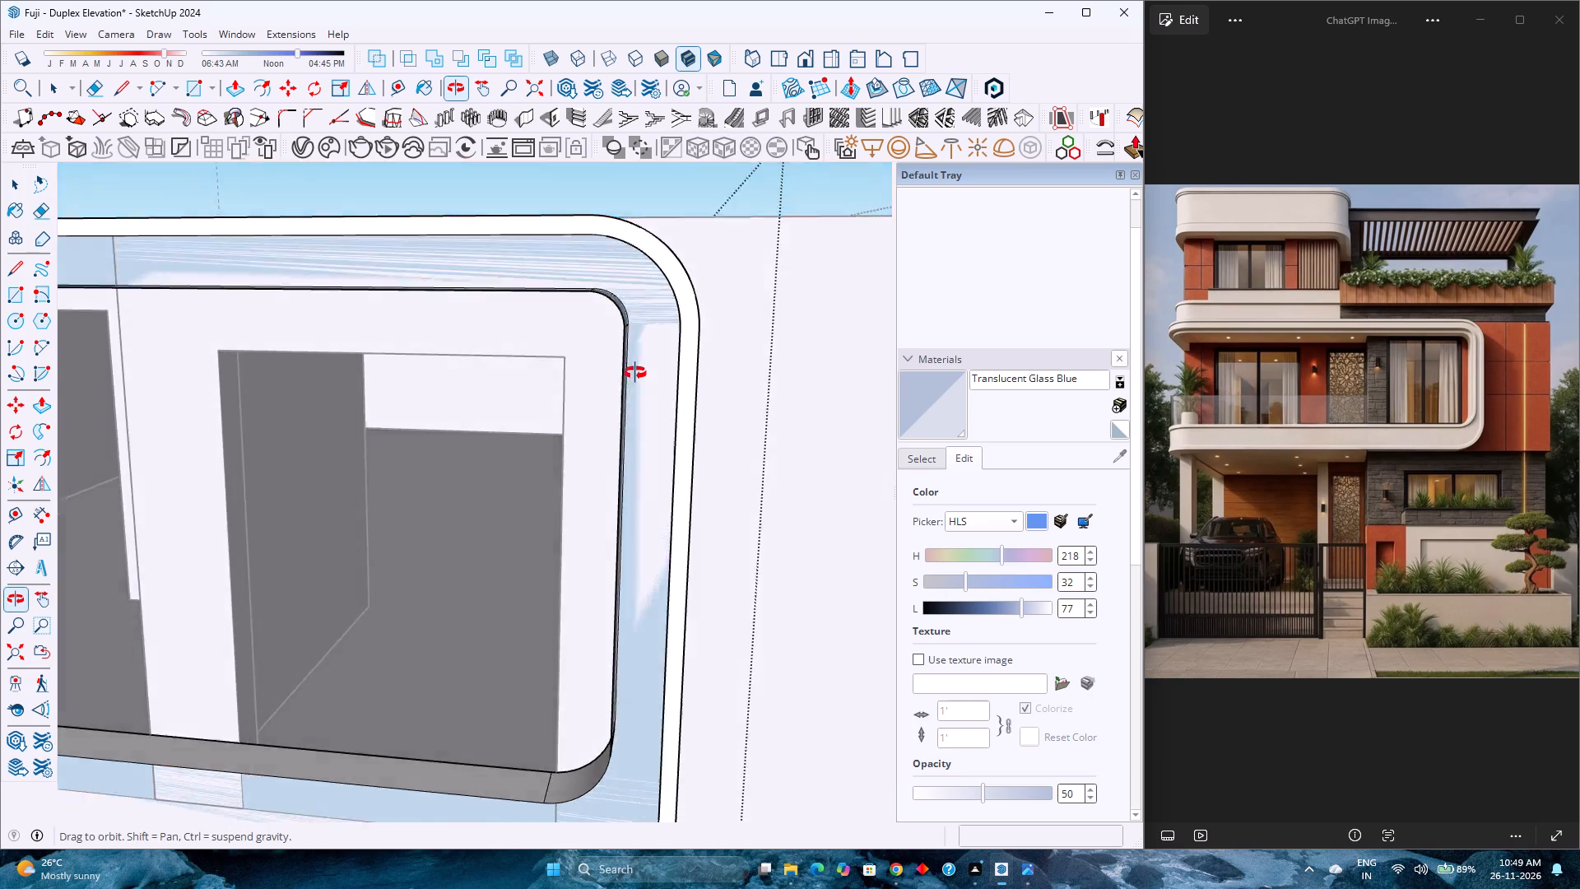
{"action": "middle_click_drag", "start_coordinate": [635, 373], "coordinate": [744, 412]}
{"action": "middle_click", "coordinate": [744, 412]}
{"action": "scroll", "coordinate": [736, 409], "scroll_direction": "down", "scroll_amount": 11}
{"action": "scroll", "coordinate": [723, 407], "scroll_direction": "up", "scroll_amount": 2}
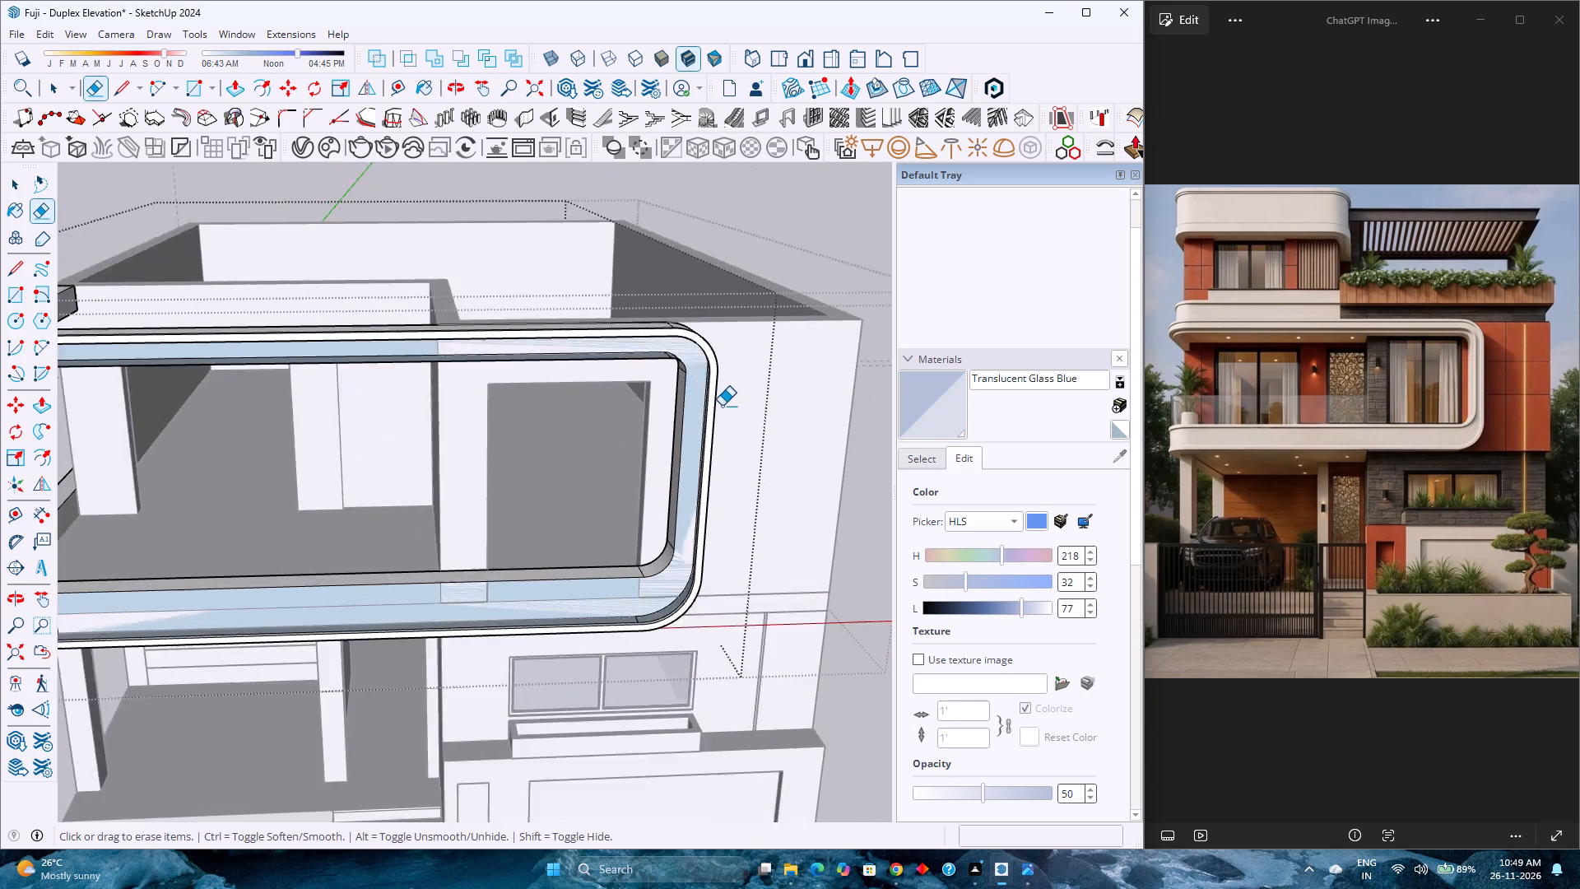
{"action": "scroll", "coordinate": [722, 406], "scroll_direction": "down", "scroll_amount": 4}
{"action": "scroll", "coordinate": [722, 406], "scroll_direction": "up", "scroll_amount": 1}
{"action": "scroll", "coordinate": [722, 406], "scroll_direction": "down", "scroll_amount": 6}
{"action": "key", "text": "space"}
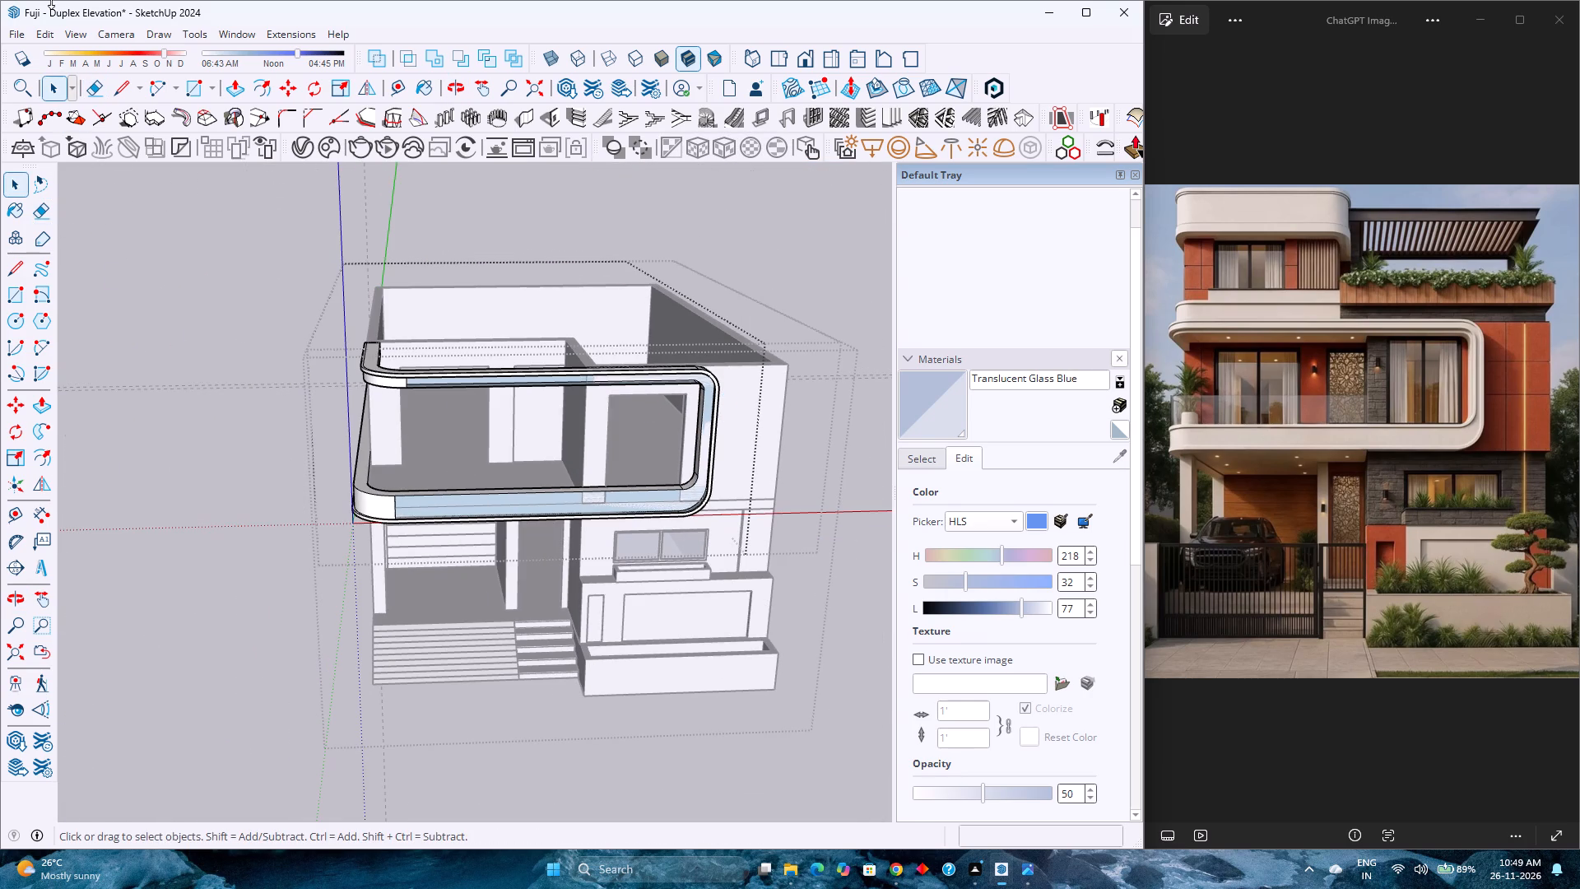
{"action": "left_click", "coordinate": [49, 35]}
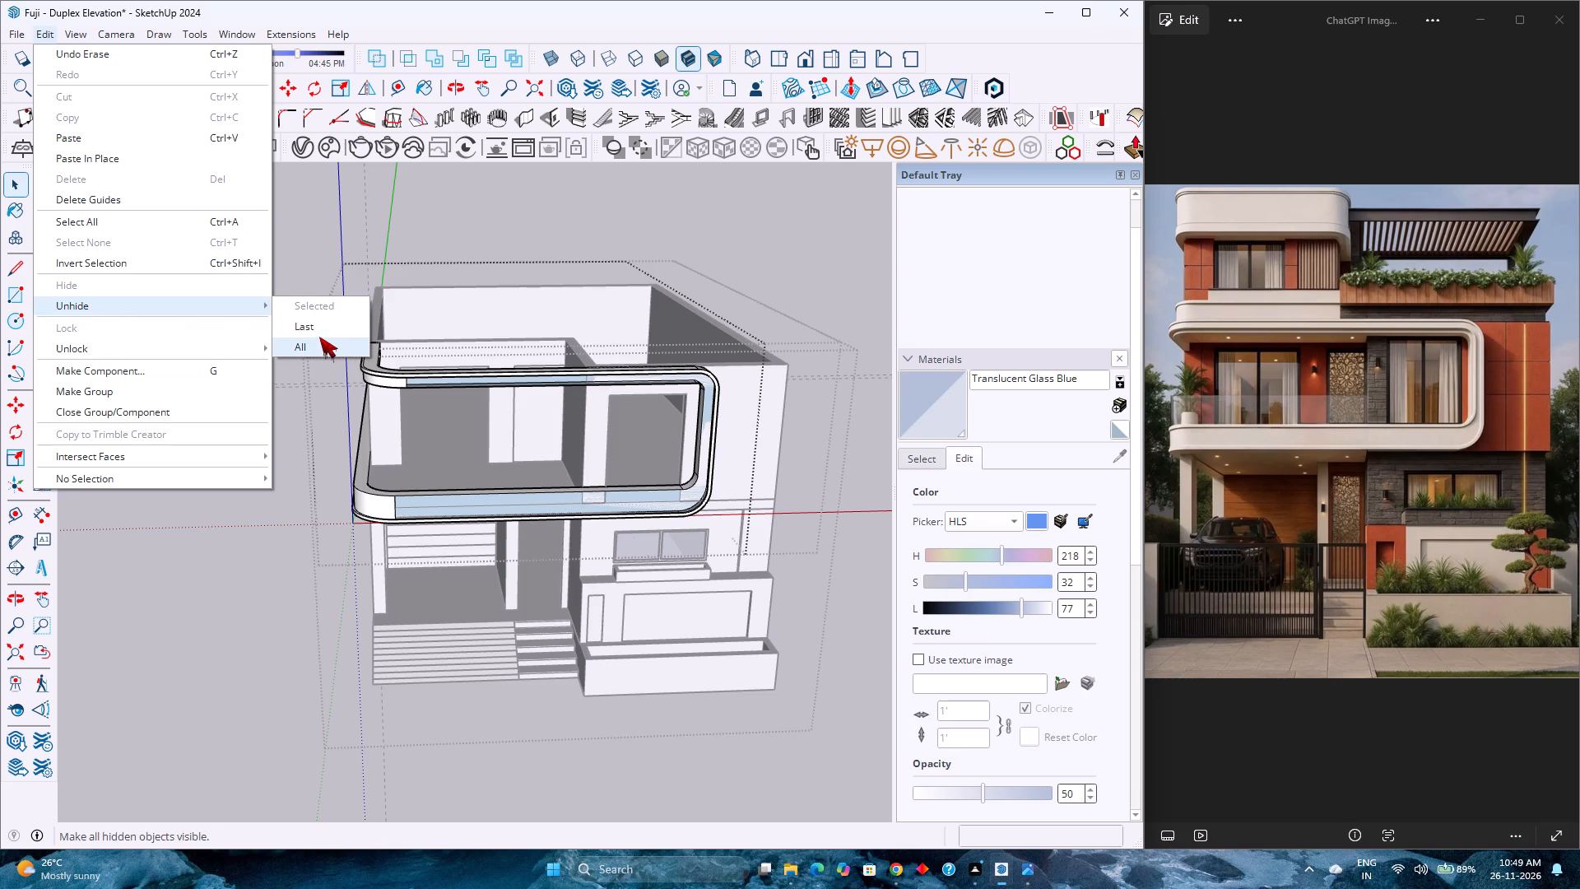
{"action": "left_click", "coordinate": [319, 337]}
Copy the small trim profile at the side band's rear end up 1' 9" to the band's upper outer corner.
{"action": "scroll", "coordinate": [346, 430], "scroll_direction": "up", "scroll_amount": 3}
{"action": "middle_click_drag", "start_coordinate": [322, 461], "coordinate": [531, 453]}
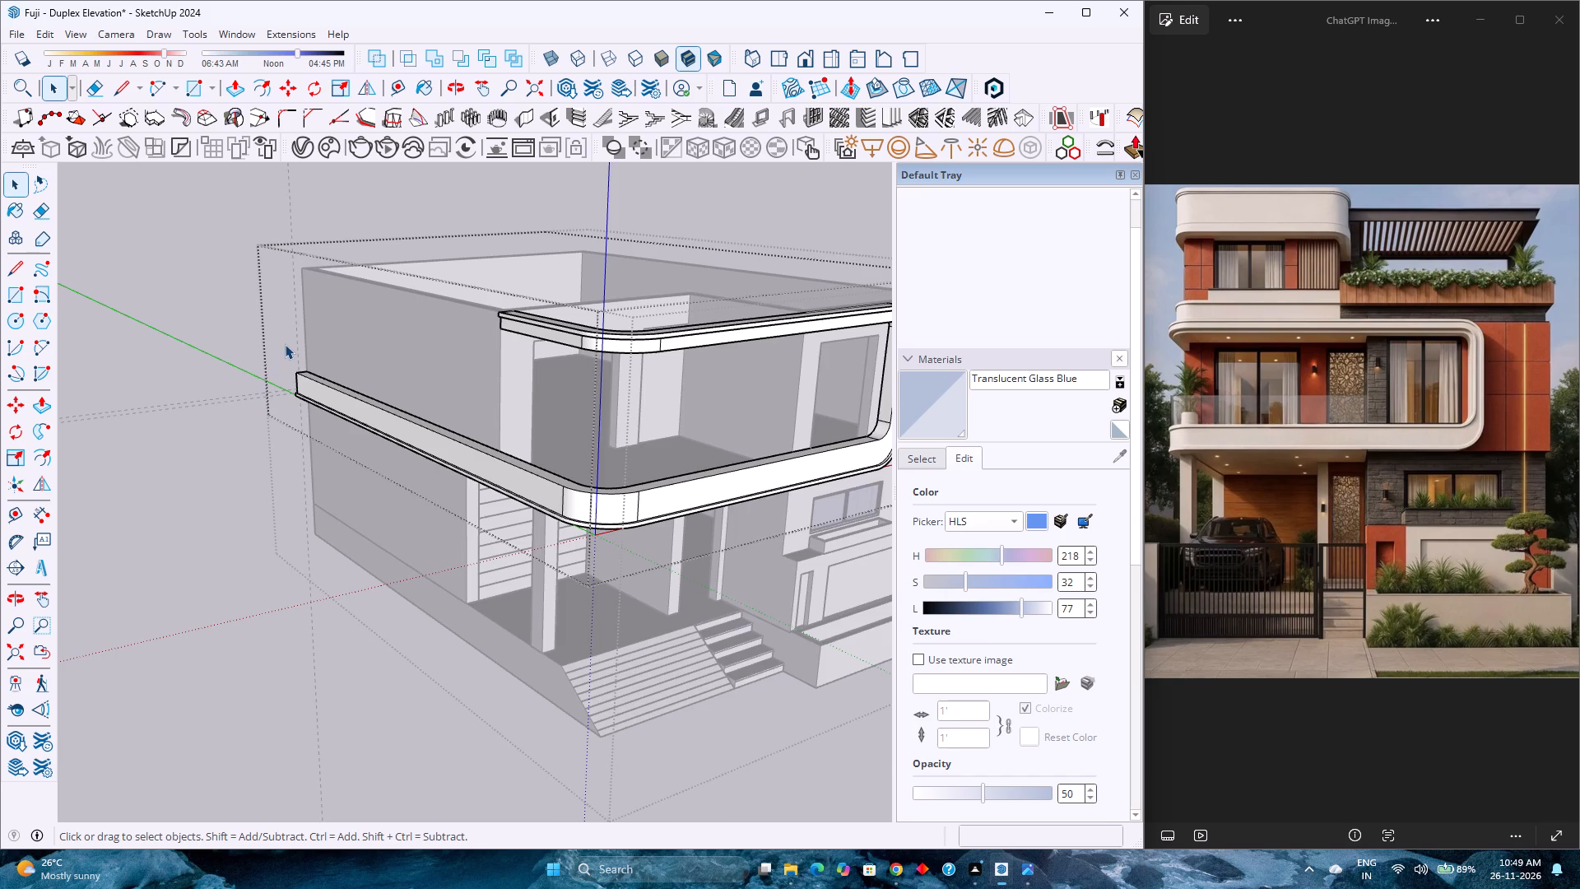
{"action": "scroll", "coordinate": [285, 344], "scroll_direction": "up", "scroll_amount": 12}
{"action": "middle_click_drag", "start_coordinate": [291, 407], "coordinate": [699, 440]}
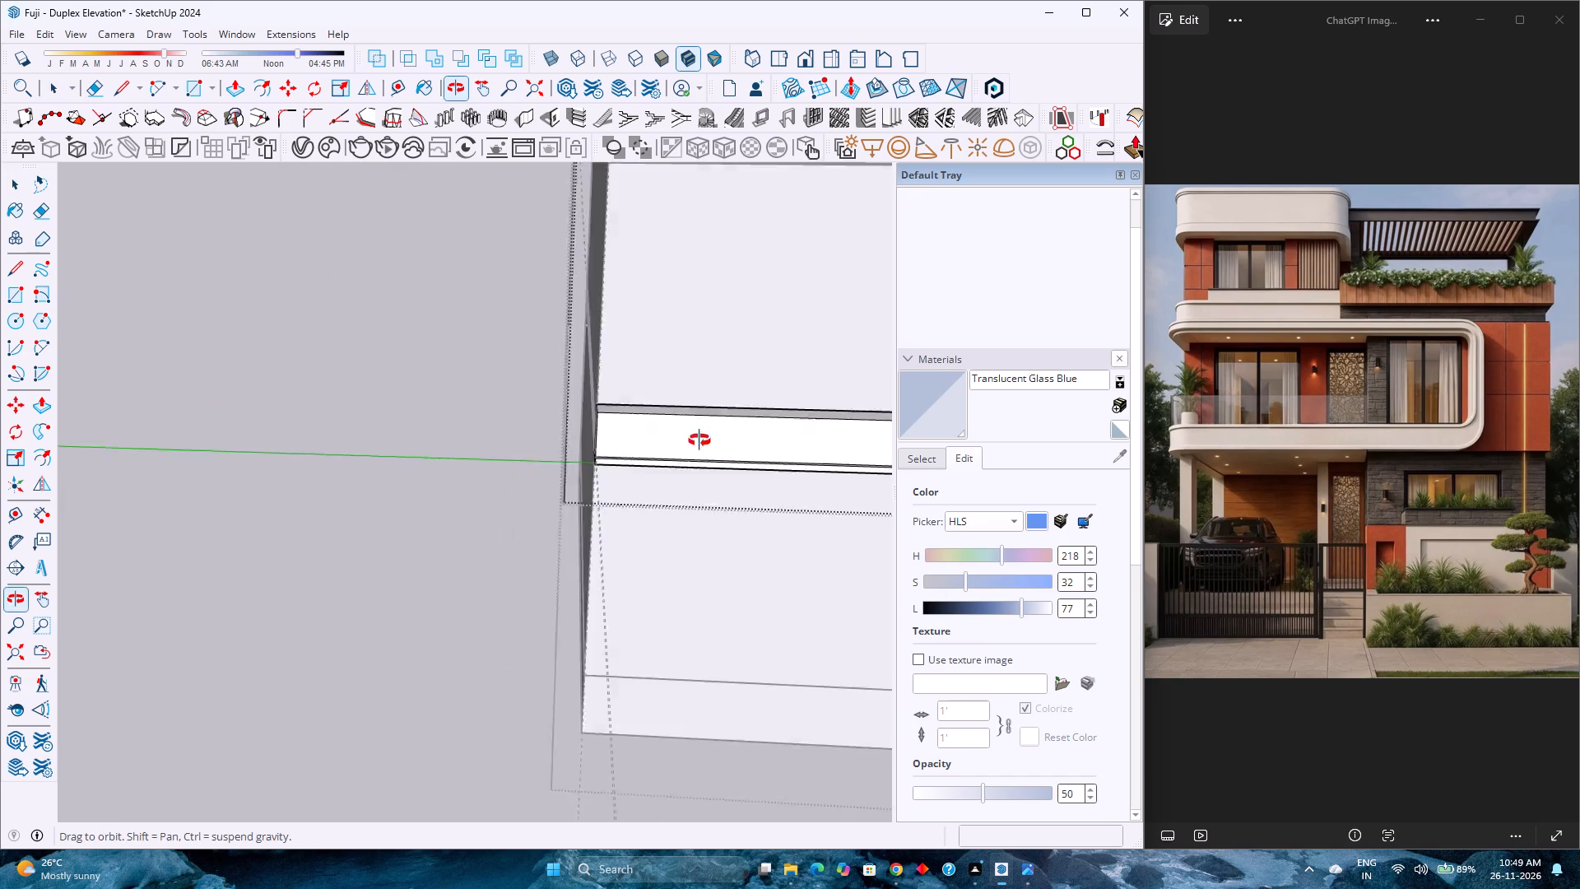
{"action": "middle_click_drag", "start_coordinate": [699, 440], "coordinate": [726, 438]}
{"action": "middle_click", "coordinate": [727, 438]}
{"action": "scroll", "coordinate": [207, 407], "scroll_direction": "down", "scroll_amount": 9}
{"action": "middle_click_drag", "start_coordinate": [232, 408], "coordinate": [689, 284]}
{"action": "scroll", "coordinate": [551, 330], "scroll_direction": "up", "scroll_amount": 4}
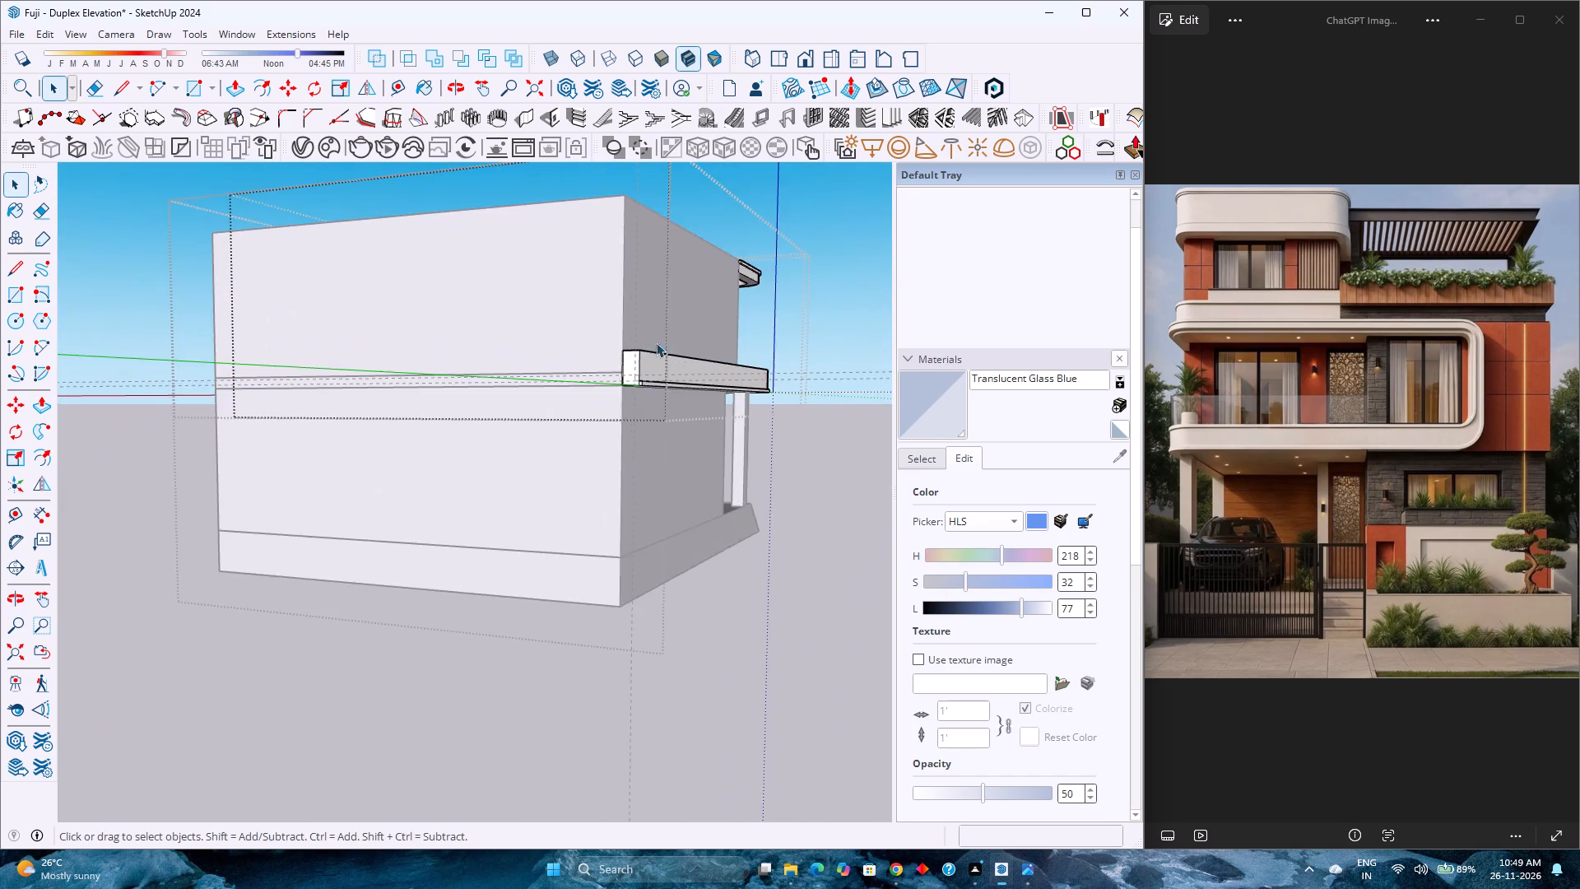
{"action": "scroll", "coordinate": [664, 346], "scroll_direction": "up", "scroll_amount": 15}
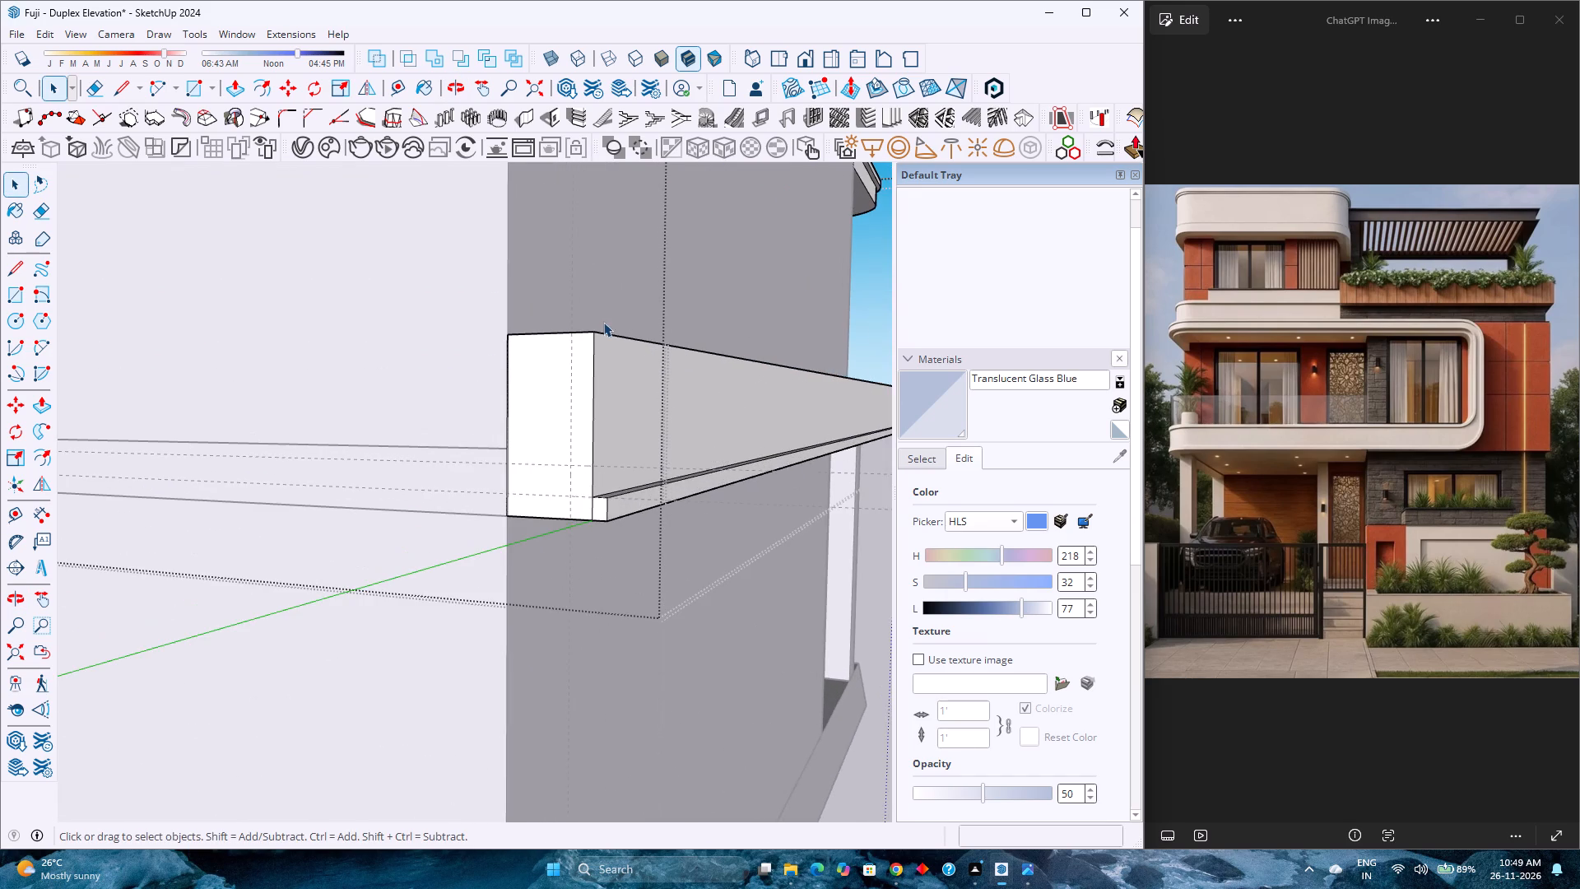
{"action": "scroll", "coordinate": [604, 323], "scroll_direction": "up", "scroll_amount": 4}
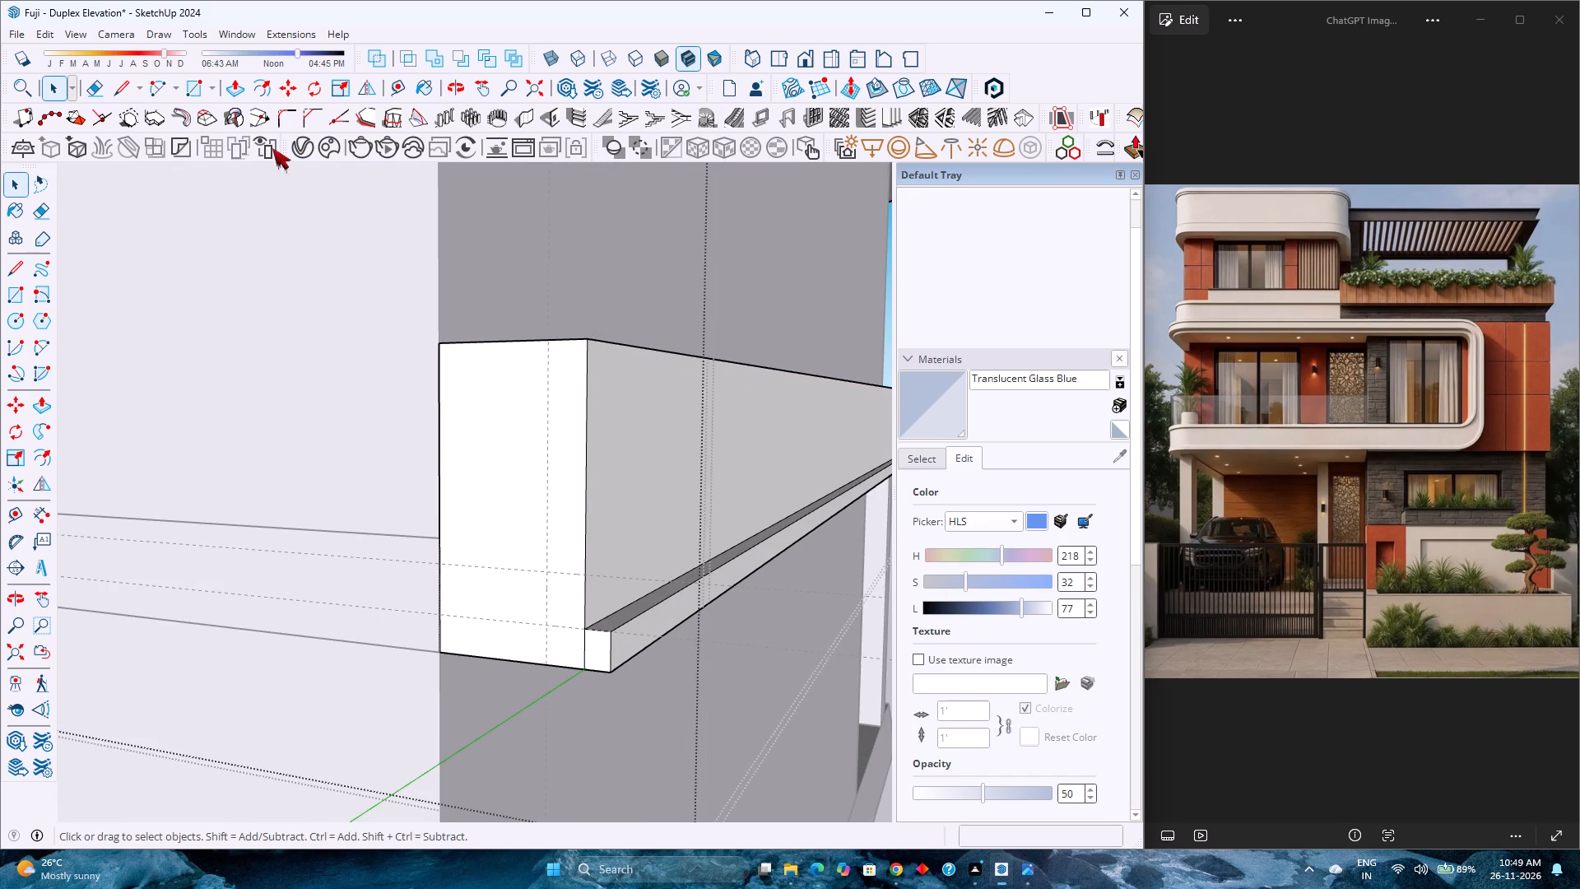
{"action": "left_click", "coordinate": [592, 653]}
{"action": "key", "text": "m"}
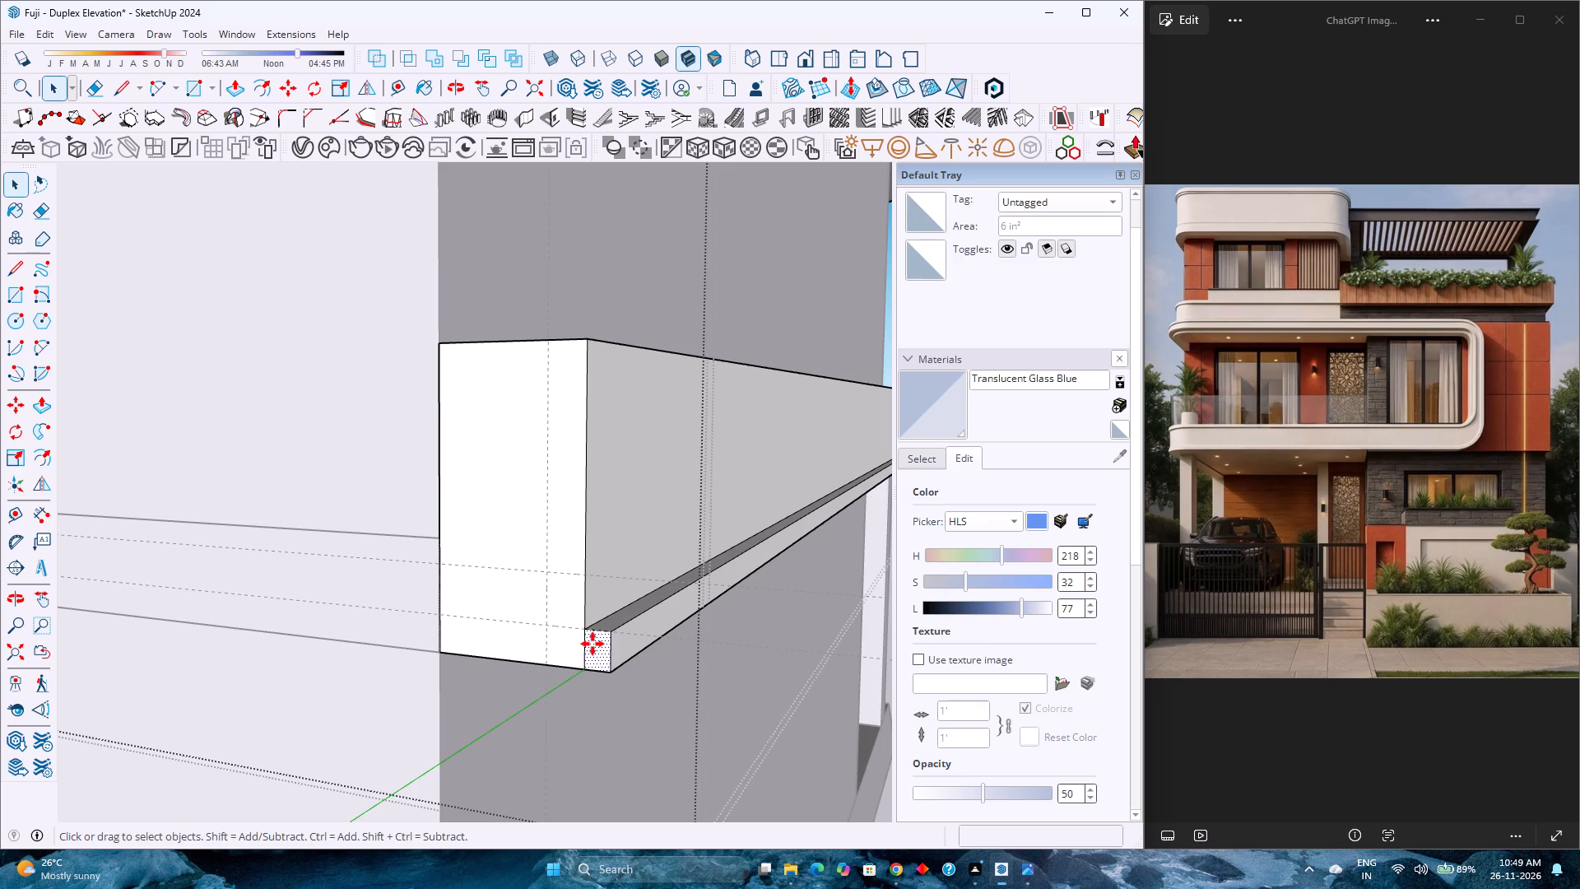
{"action": "left_click", "coordinate": [583, 631]}
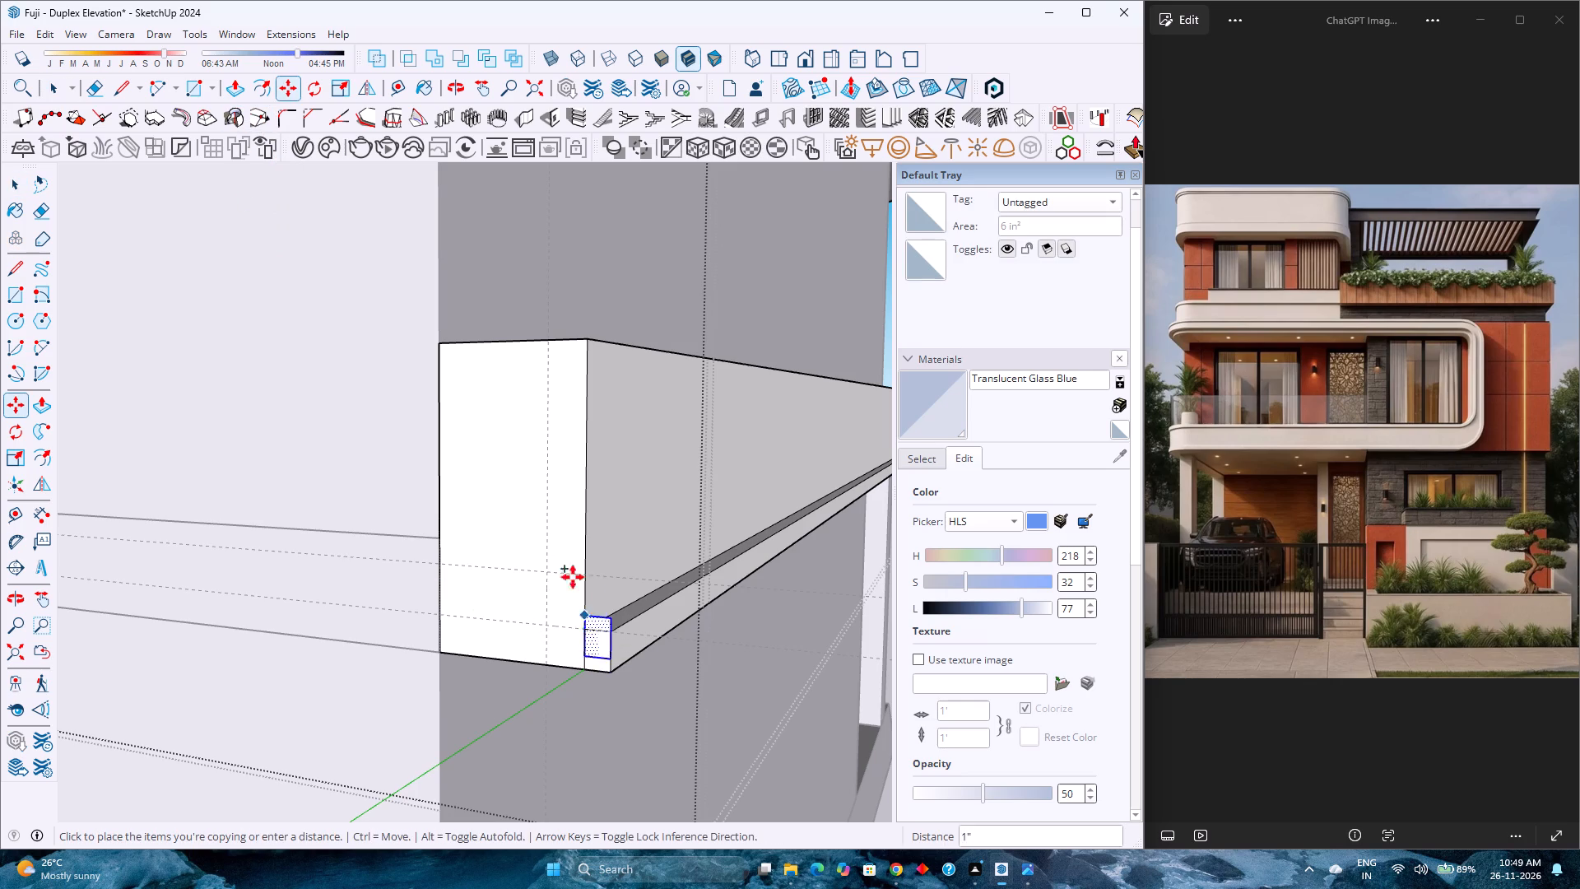
{"action": "left_click", "coordinate": [587, 341]}
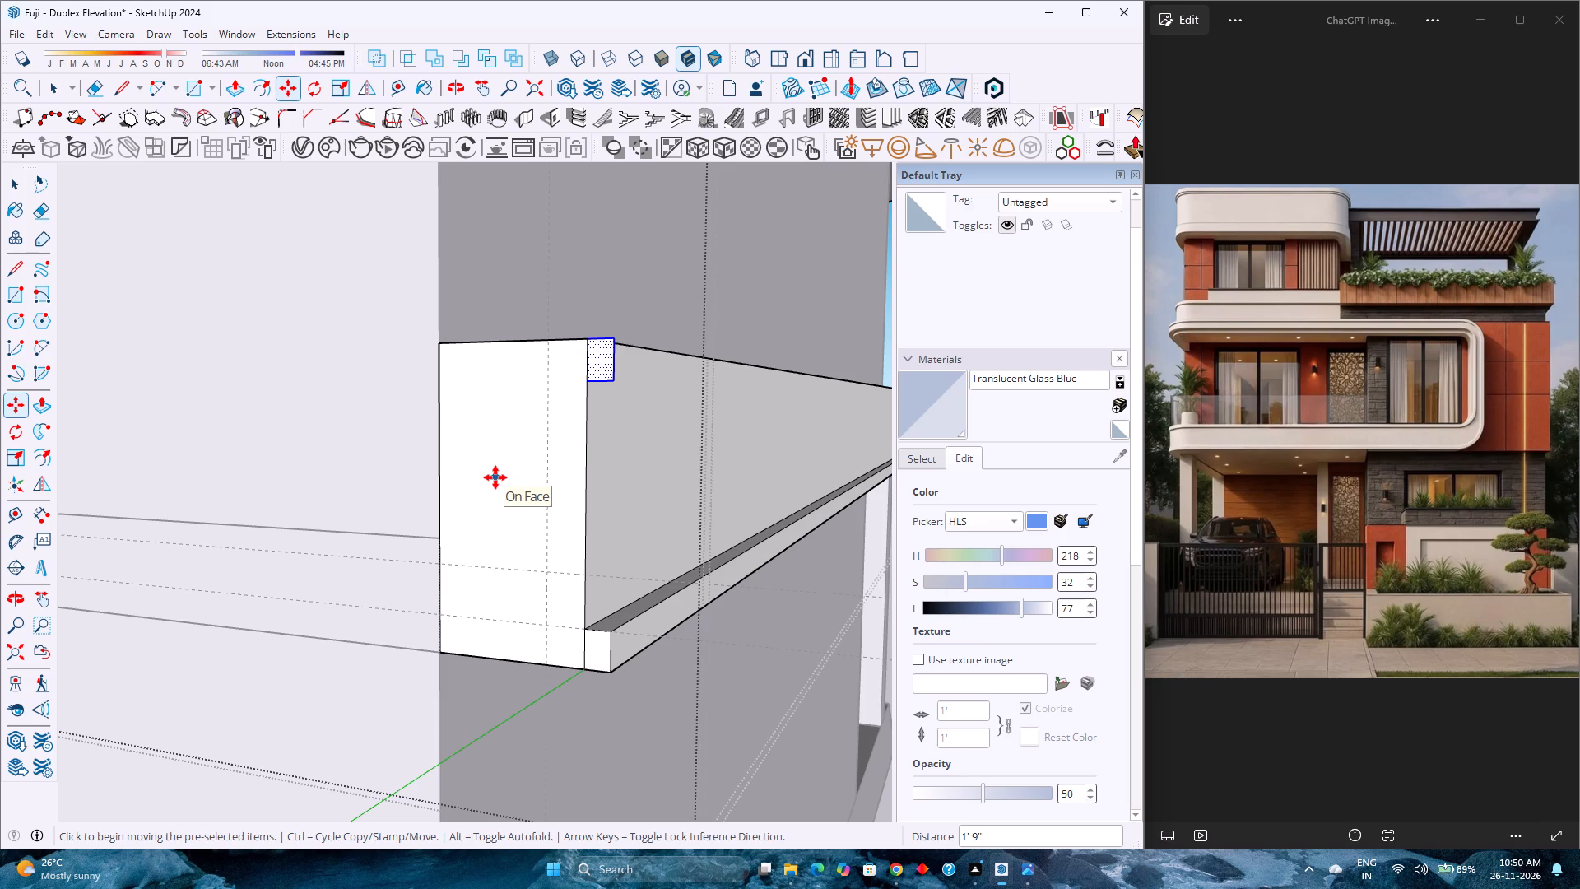
{"action": "scroll", "coordinate": [562, 443], "scroll_direction": "up", "scroll_amount": 1}
{"action": "key", "text": "space"}
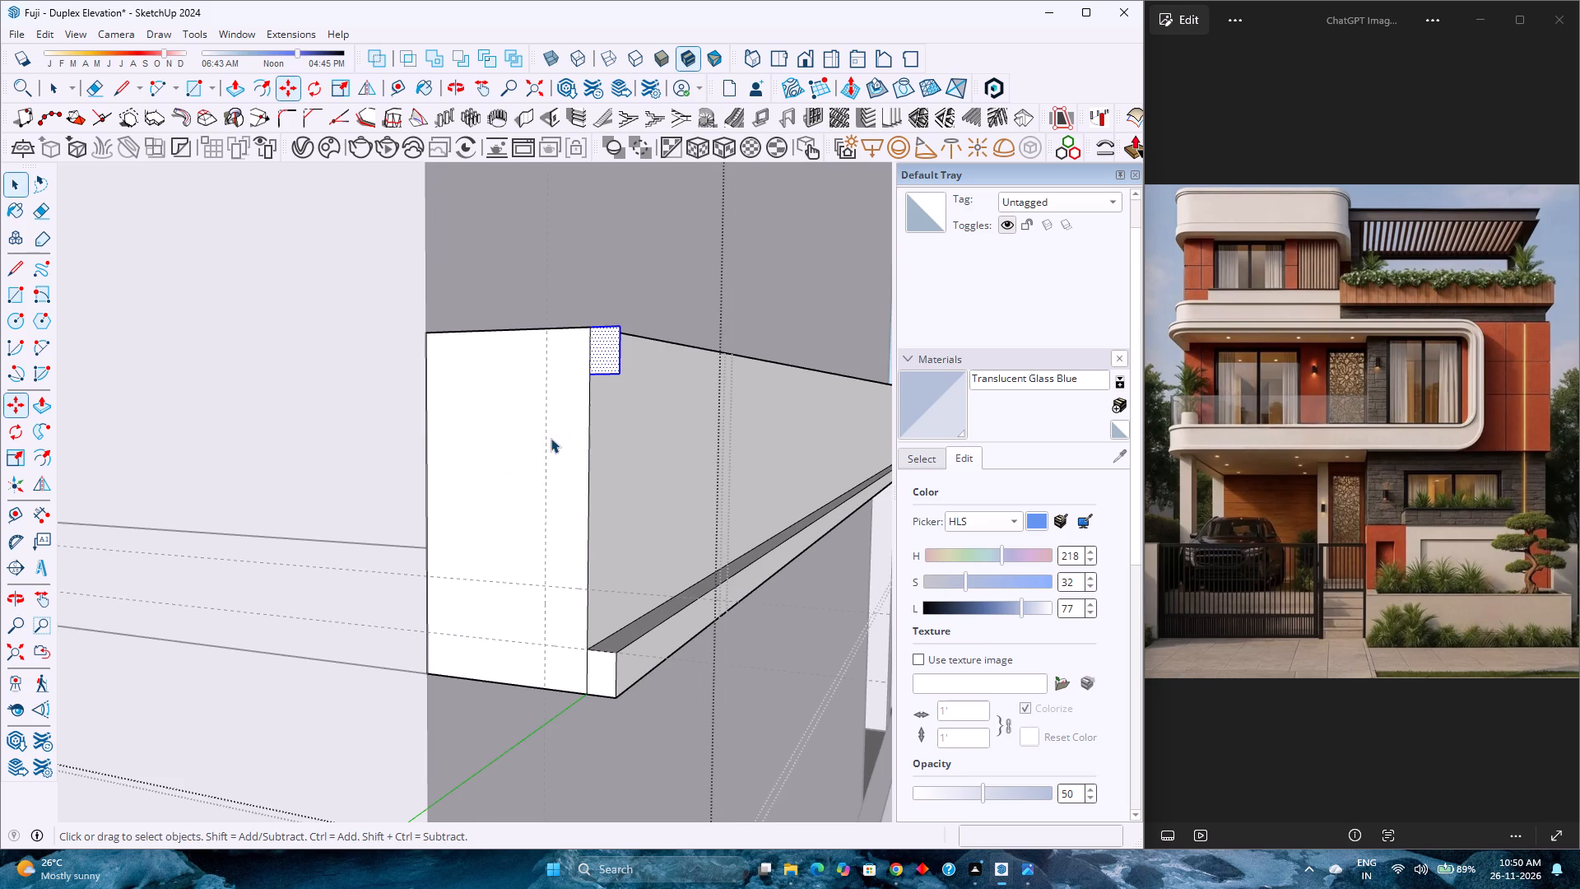
Offset the front opening's inner edges at the closed end (vertical edge, upper corner arc and top edge) outward by 2".
{"action": "scroll", "coordinate": [551, 438], "scroll_direction": "down", "scroll_amount": 3}
{"action": "middle_click_drag", "start_coordinate": [577, 386], "coordinate": [337, 448]}
{"action": "right_click", "coordinate": [325, 451]}
{"action": "scroll", "coordinate": [325, 451], "scroll_direction": "down", "scroll_amount": 4}
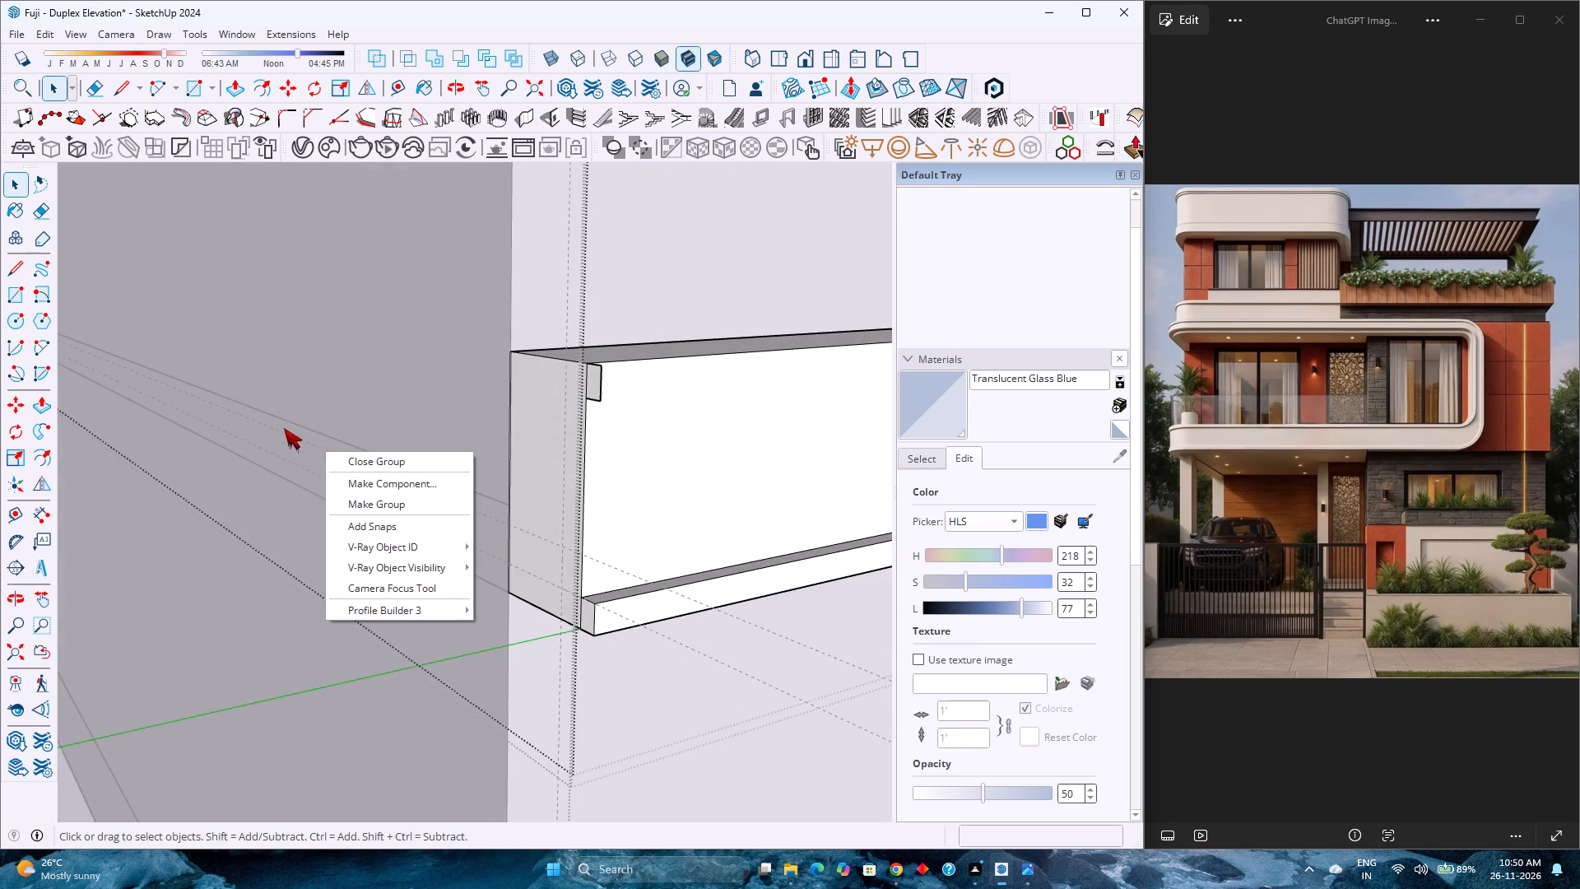
{"action": "left_click", "coordinate": [281, 429]}
{"action": "scroll", "coordinate": [278, 436], "scroll_direction": "down", "scroll_amount": 20}
{"action": "scroll", "coordinate": [278, 436], "scroll_direction": "down", "scroll_amount": 1}
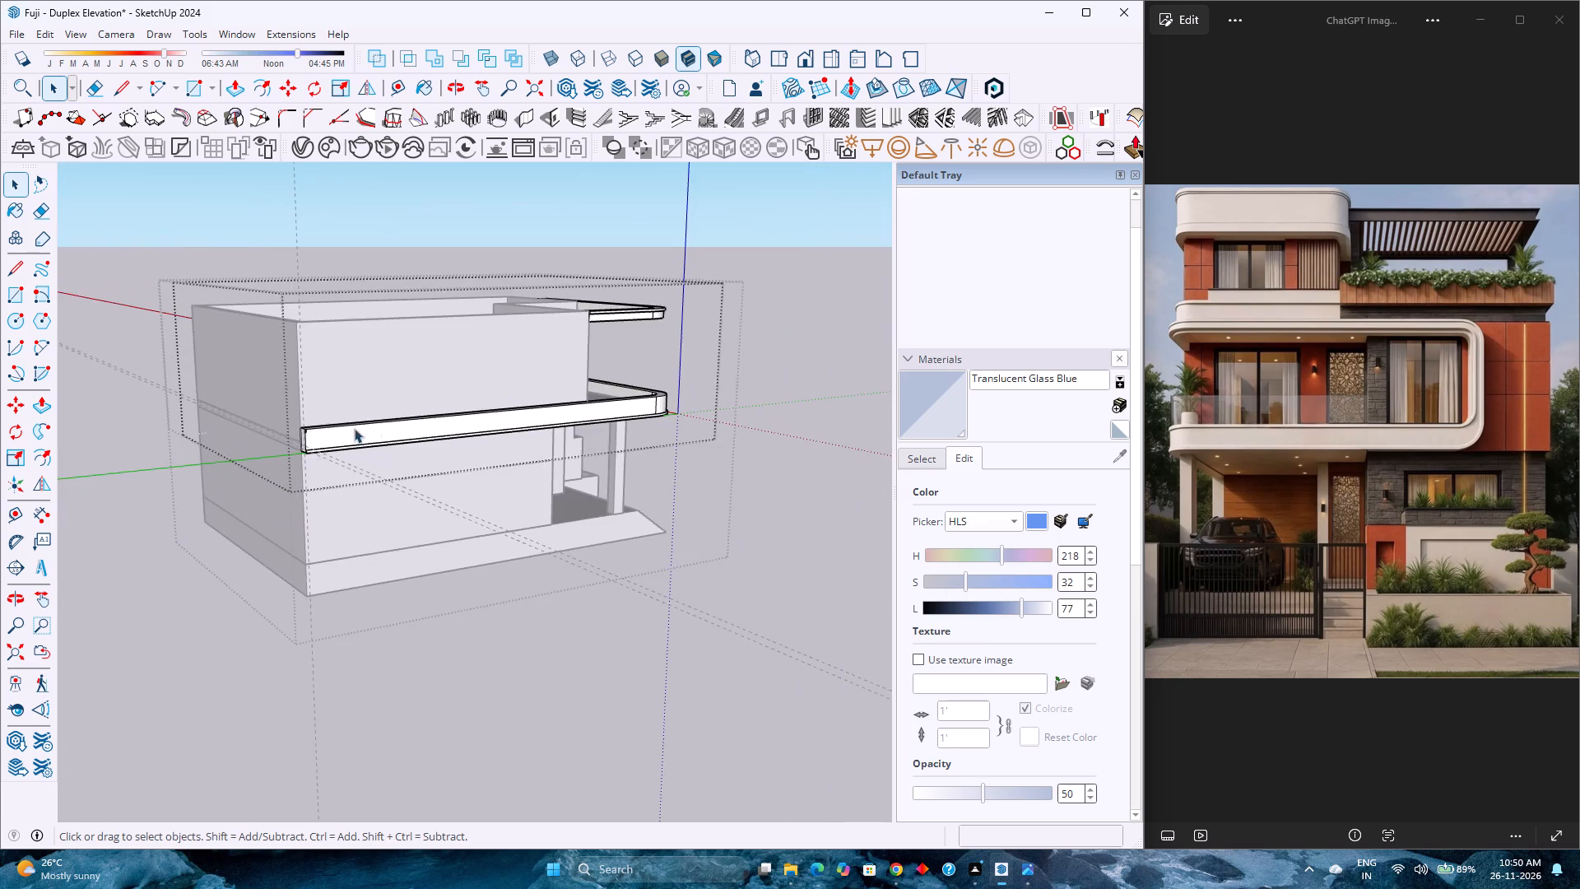
{"action": "middle_click_drag", "start_coordinate": [419, 409], "coordinate": [0, 513]}
{"action": "scroll", "coordinate": [746, 387], "scroll_direction": "up", "scroll_amount": 2}
{"action": "middle_click_drag", "start_coordinate": [626, 375], "coordinate": [398, 312]}
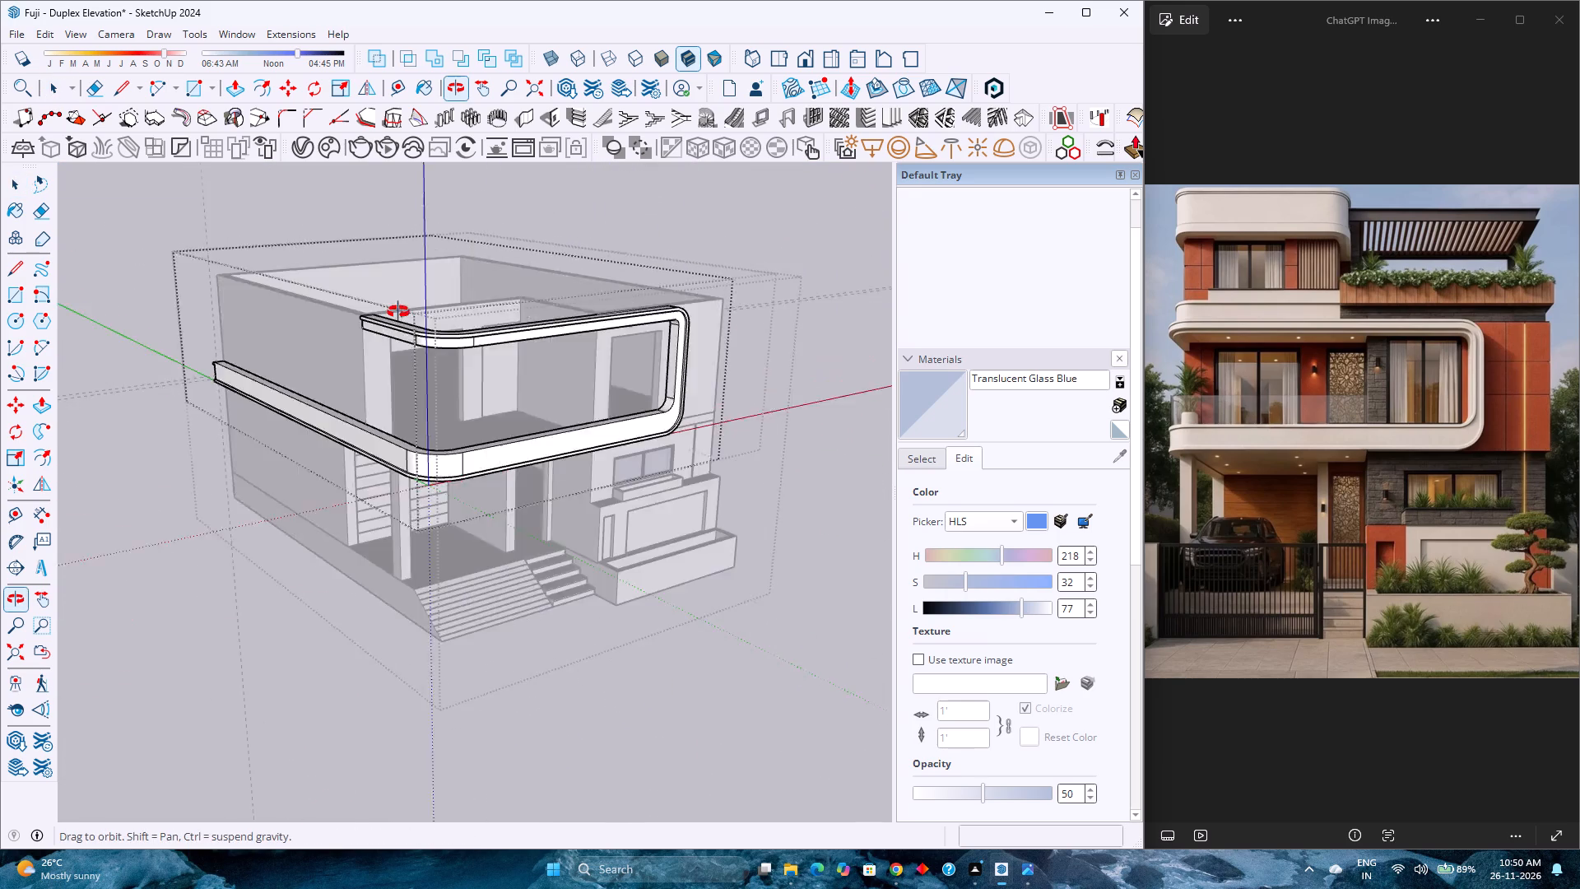
{"action": "middle_click_drag", "start_coordinate": [398, 312], "coordinate": [359, 246]}
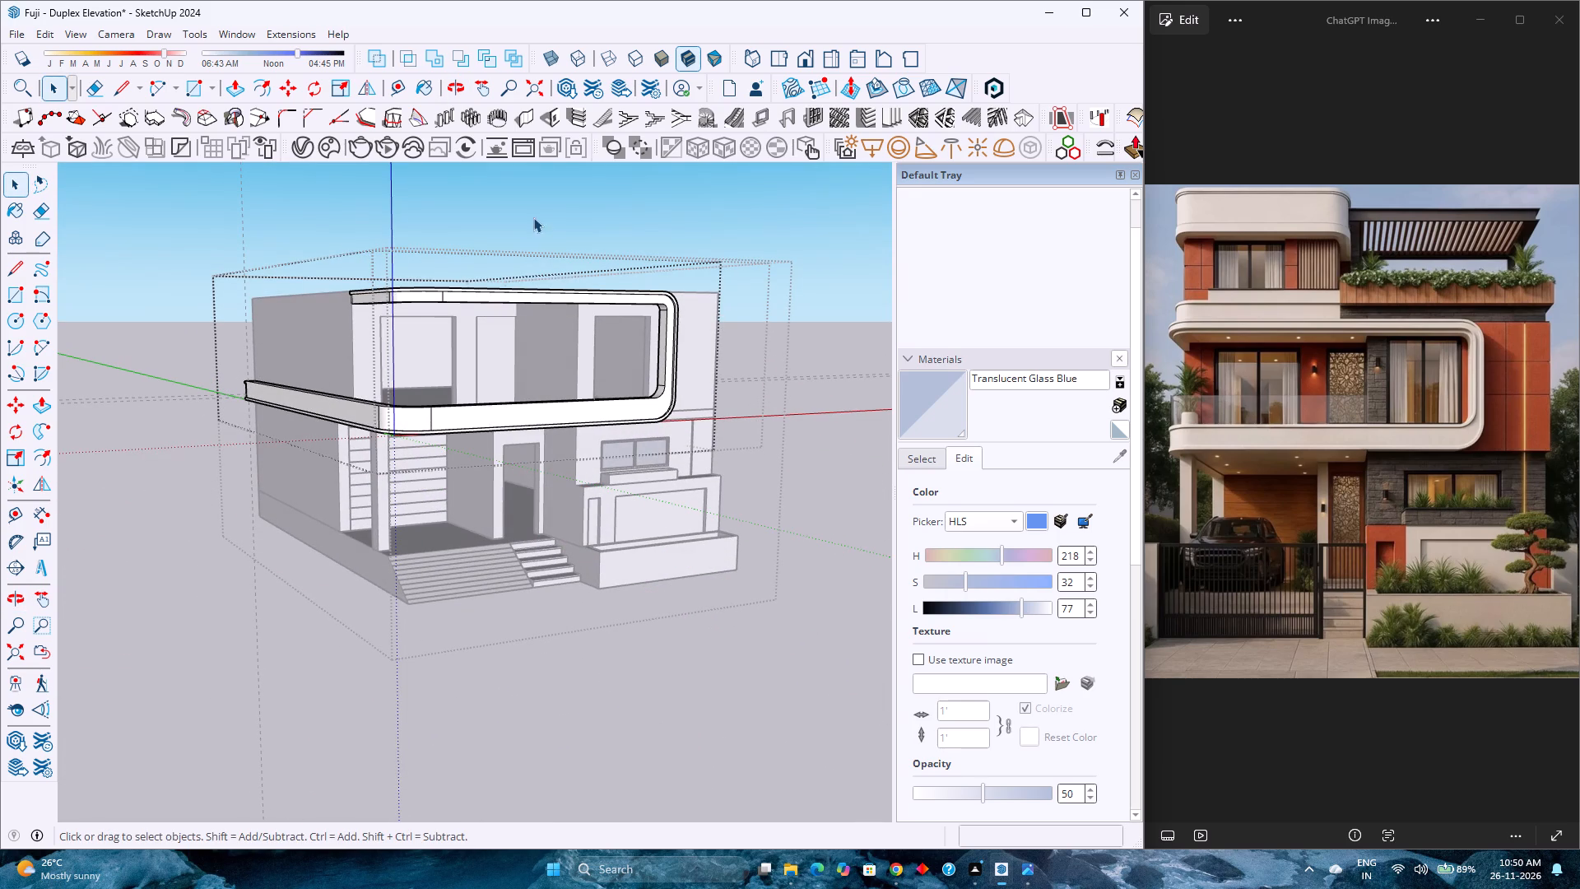
{"action": "scroll", "coordinate": [654, 304], "scroll_direction": "up", "scroll_amount": 4}
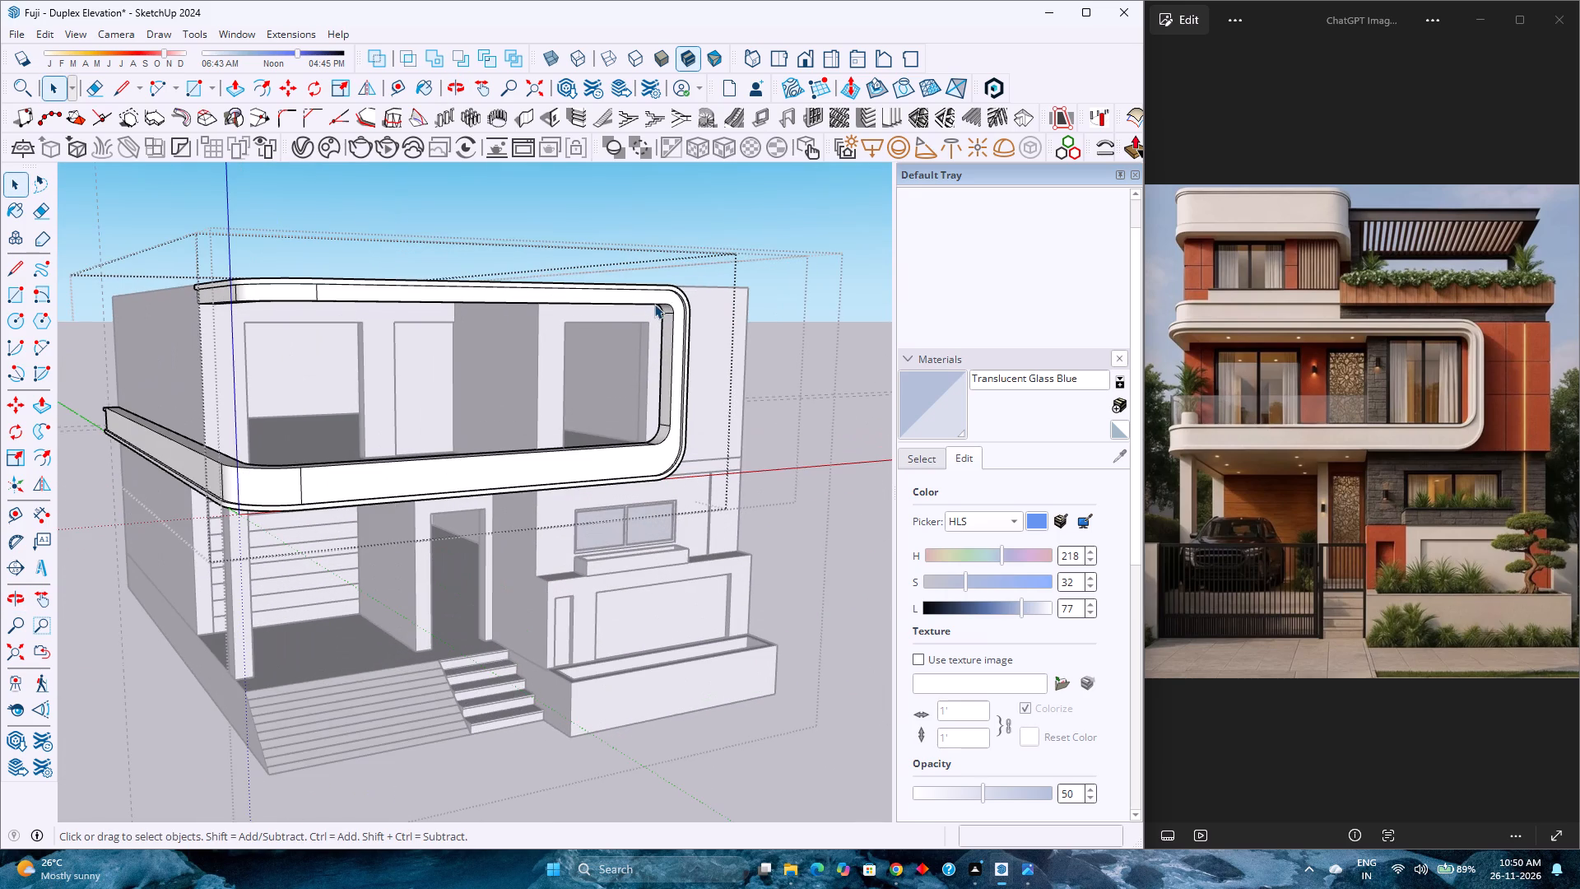
{"action": "scroll", "coordinate": [651, 304], "scroll_direction": "up", "scroll_amount": 1}
{"action": "scroll", "coordinate": [651, 304], "scroll_direction": "down", "scroll_amount": 4}
{"action": "scroll", "coordinate": [648, 305], "scroll_direction": "up", "scroll_amount": 3}
{"action": "scroll", "coordinate": [671, 483], "scroll_direction": "up", "scroll_amount": 4}
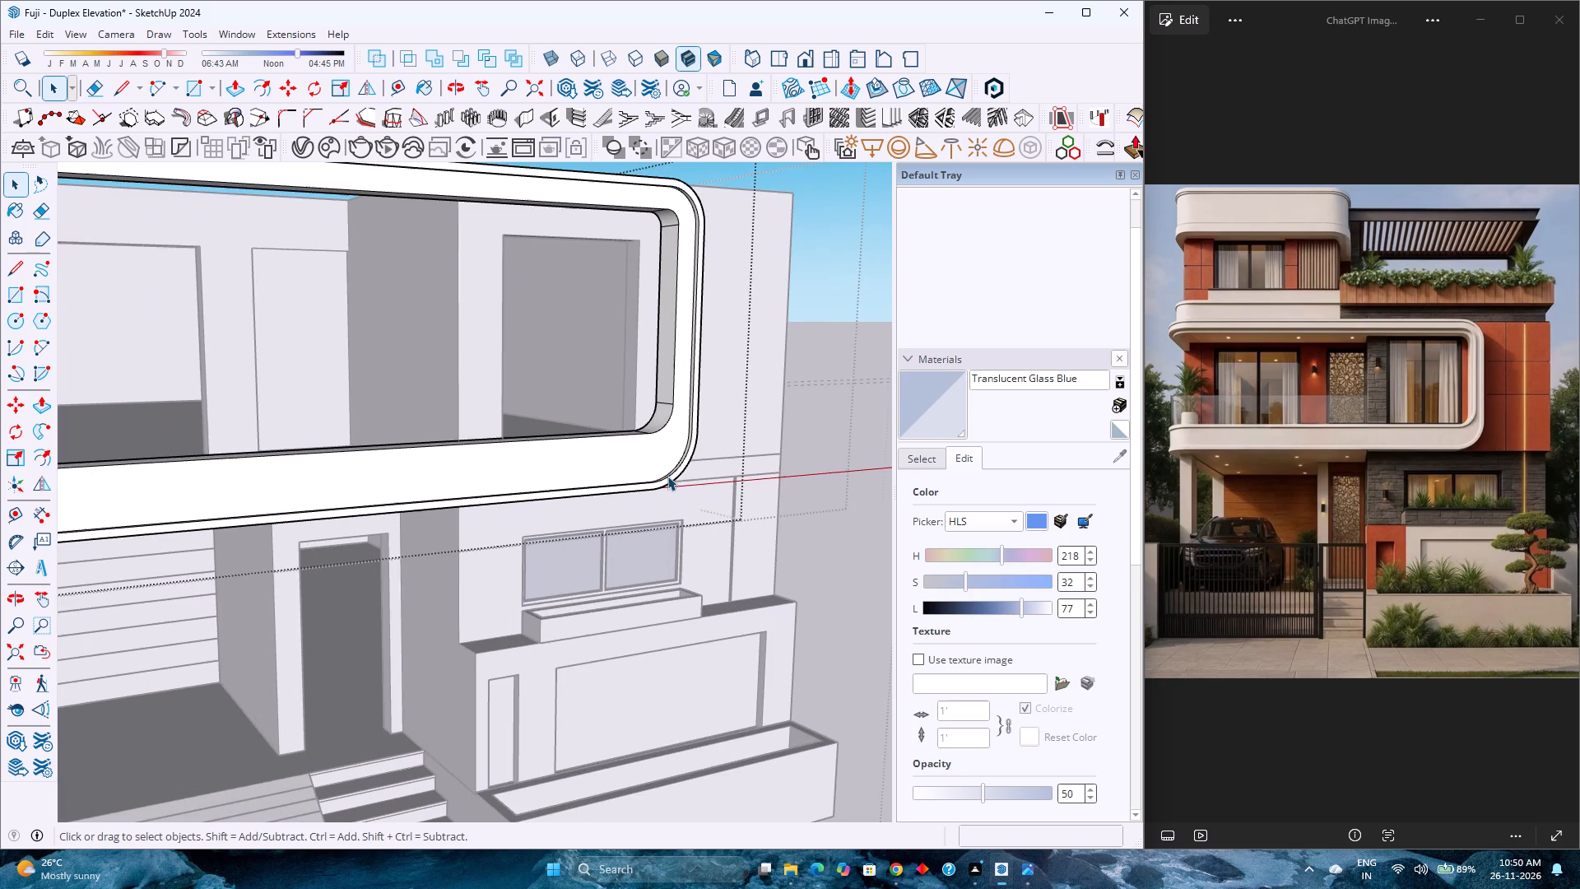
{"action": "scroll", "coordinate": [660, 404], "scroll_direction": "up", "scroll_amount": 4}
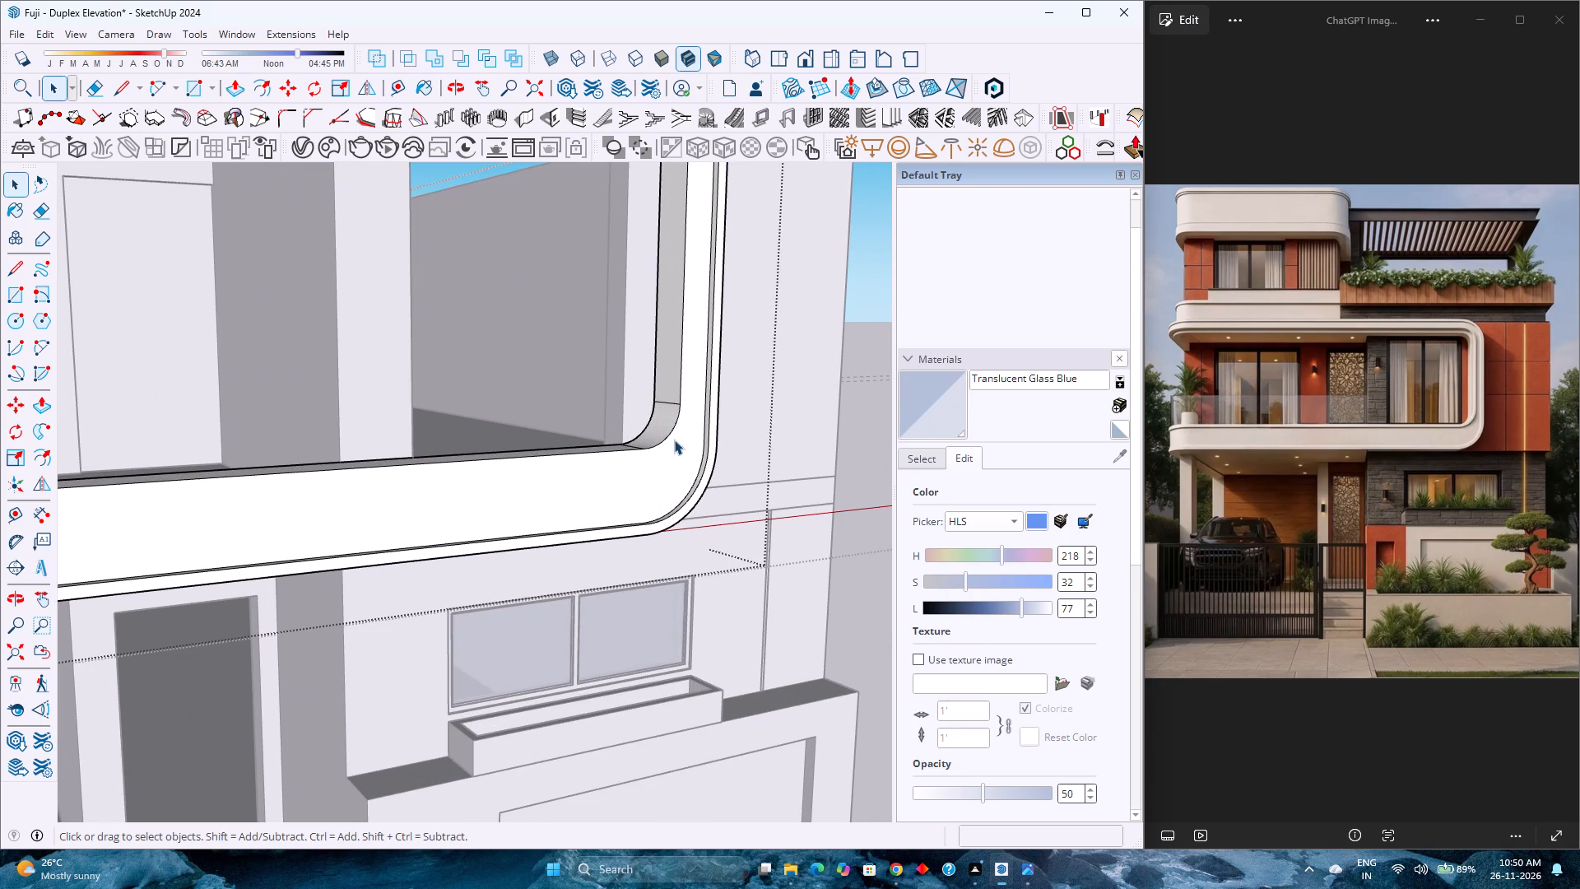
{"action": "left_click", "coordinate": [671, 431]}
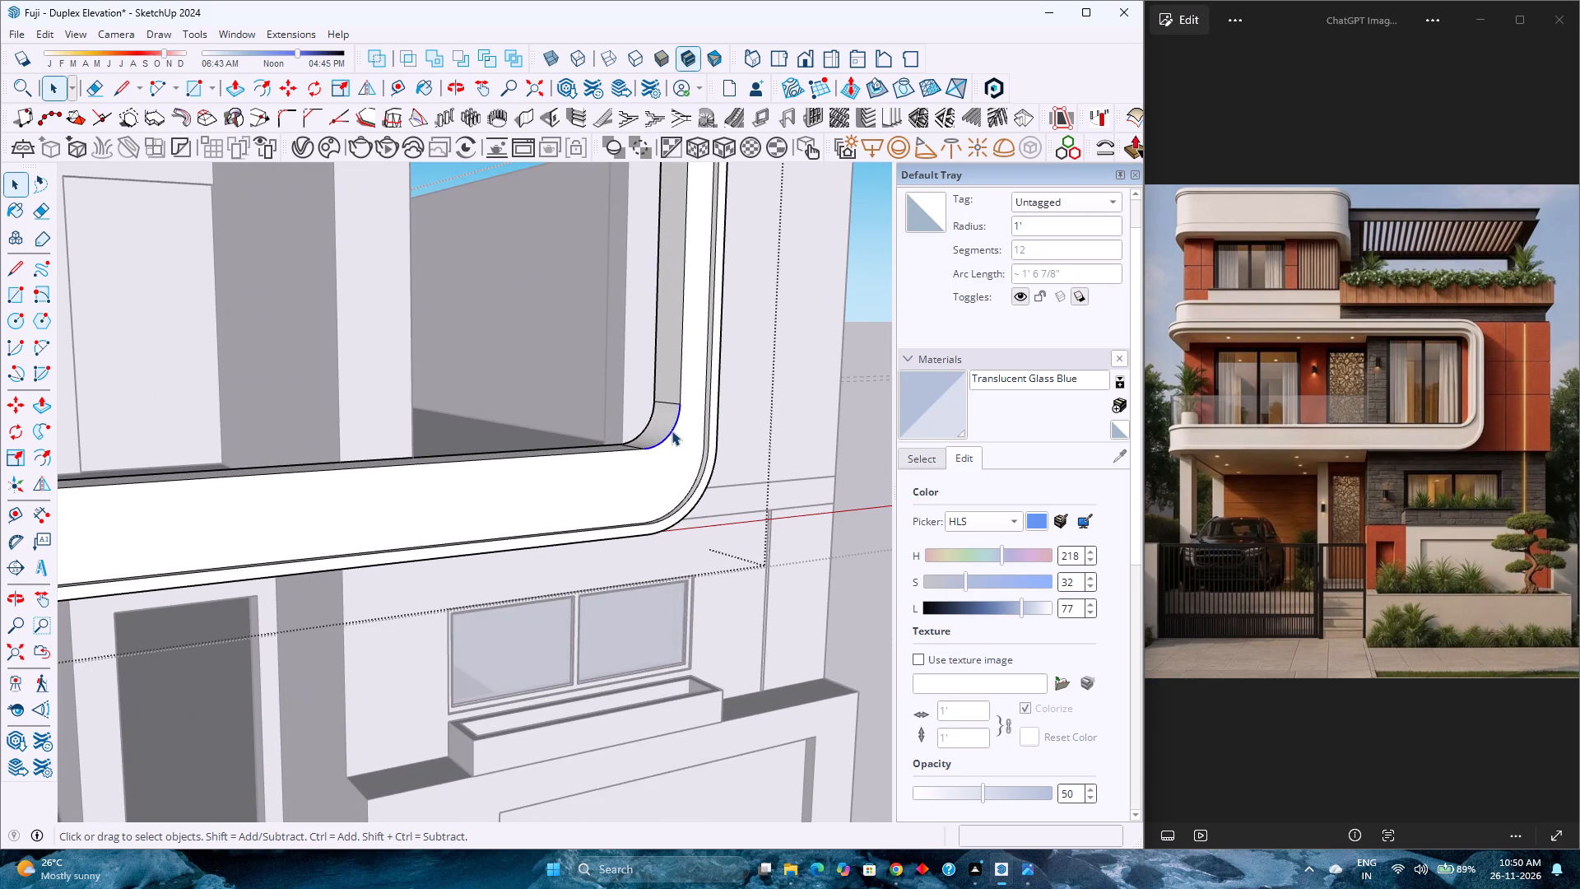
{"action": "scroll", "coordinate": [671, 431], "scroll_direction": "down", "scroll_amount": 3}
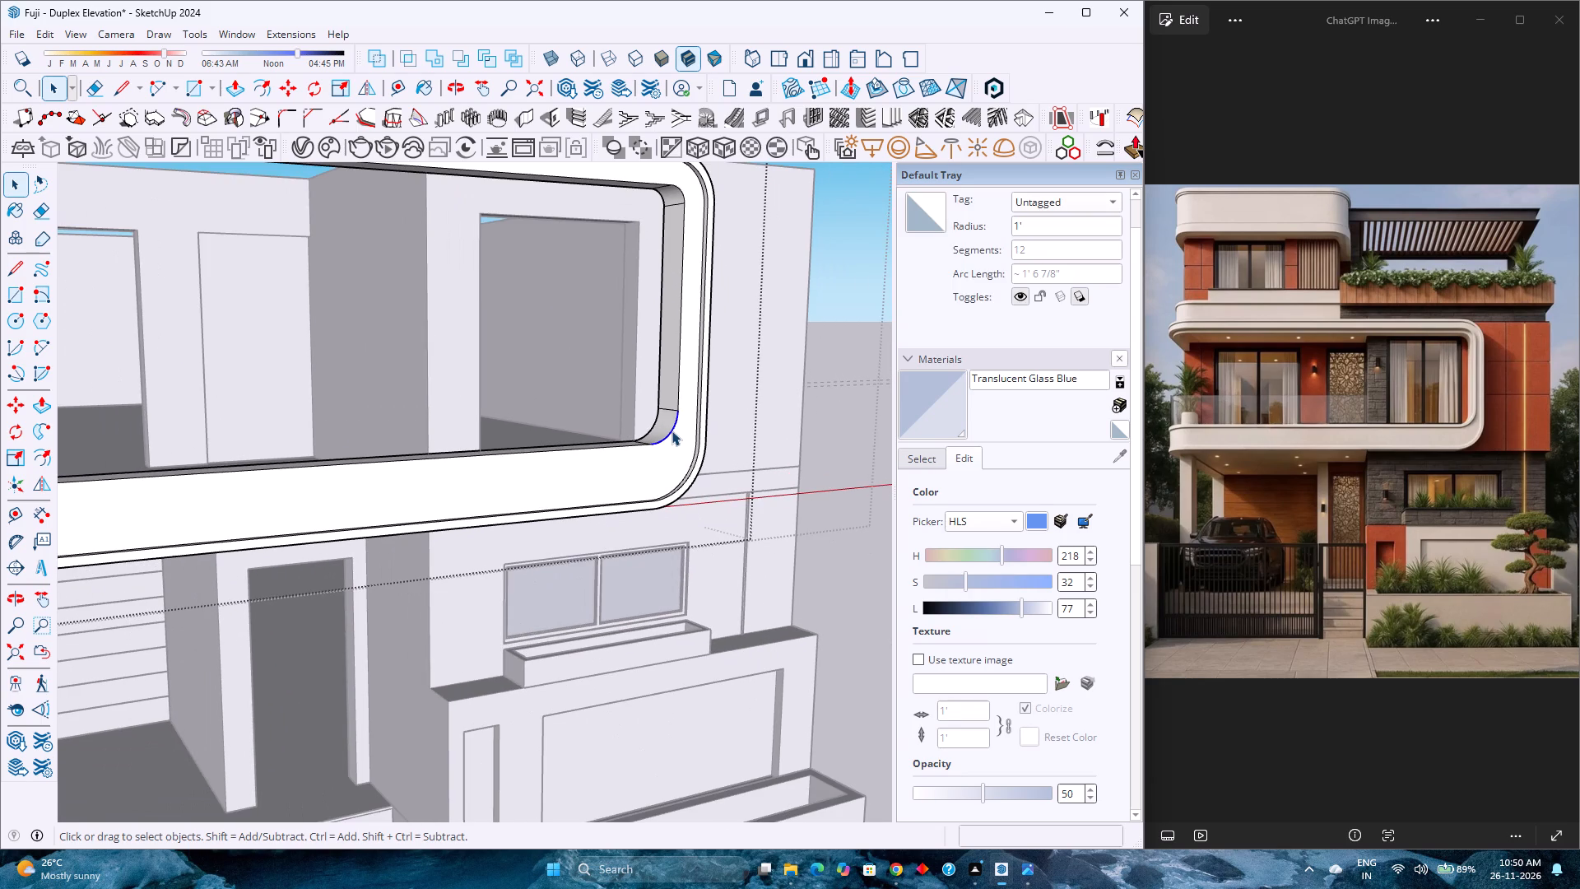
{"action": "left_click", "coordinate": [678, 379]}
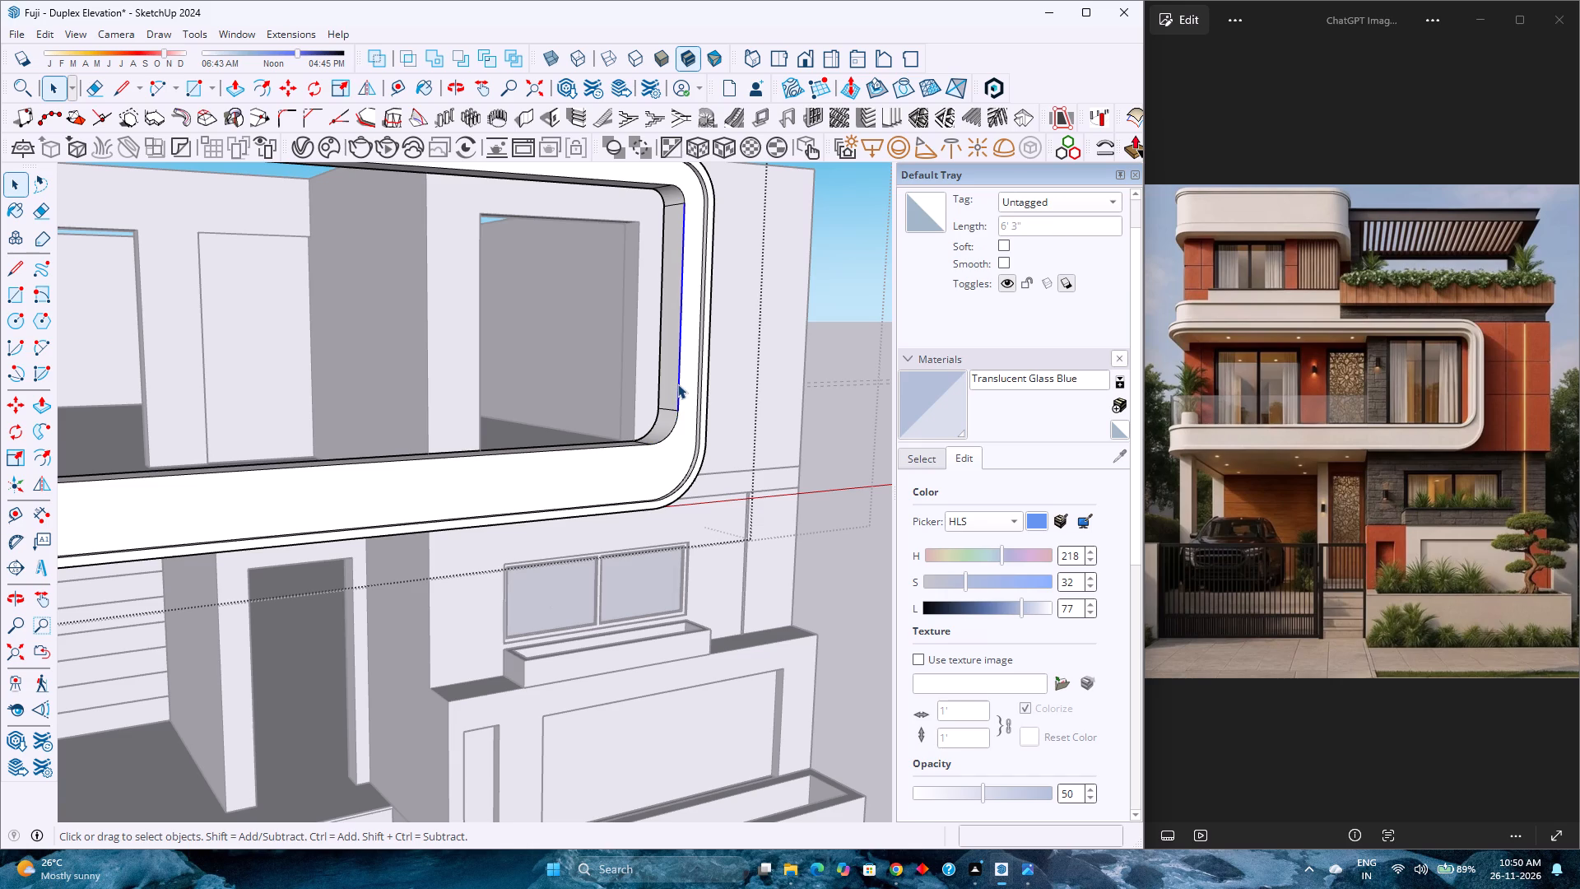
{"action": "scroll", "coordinate": [680, 396], "scroll_direction": "down", "scroll_amount": 3}
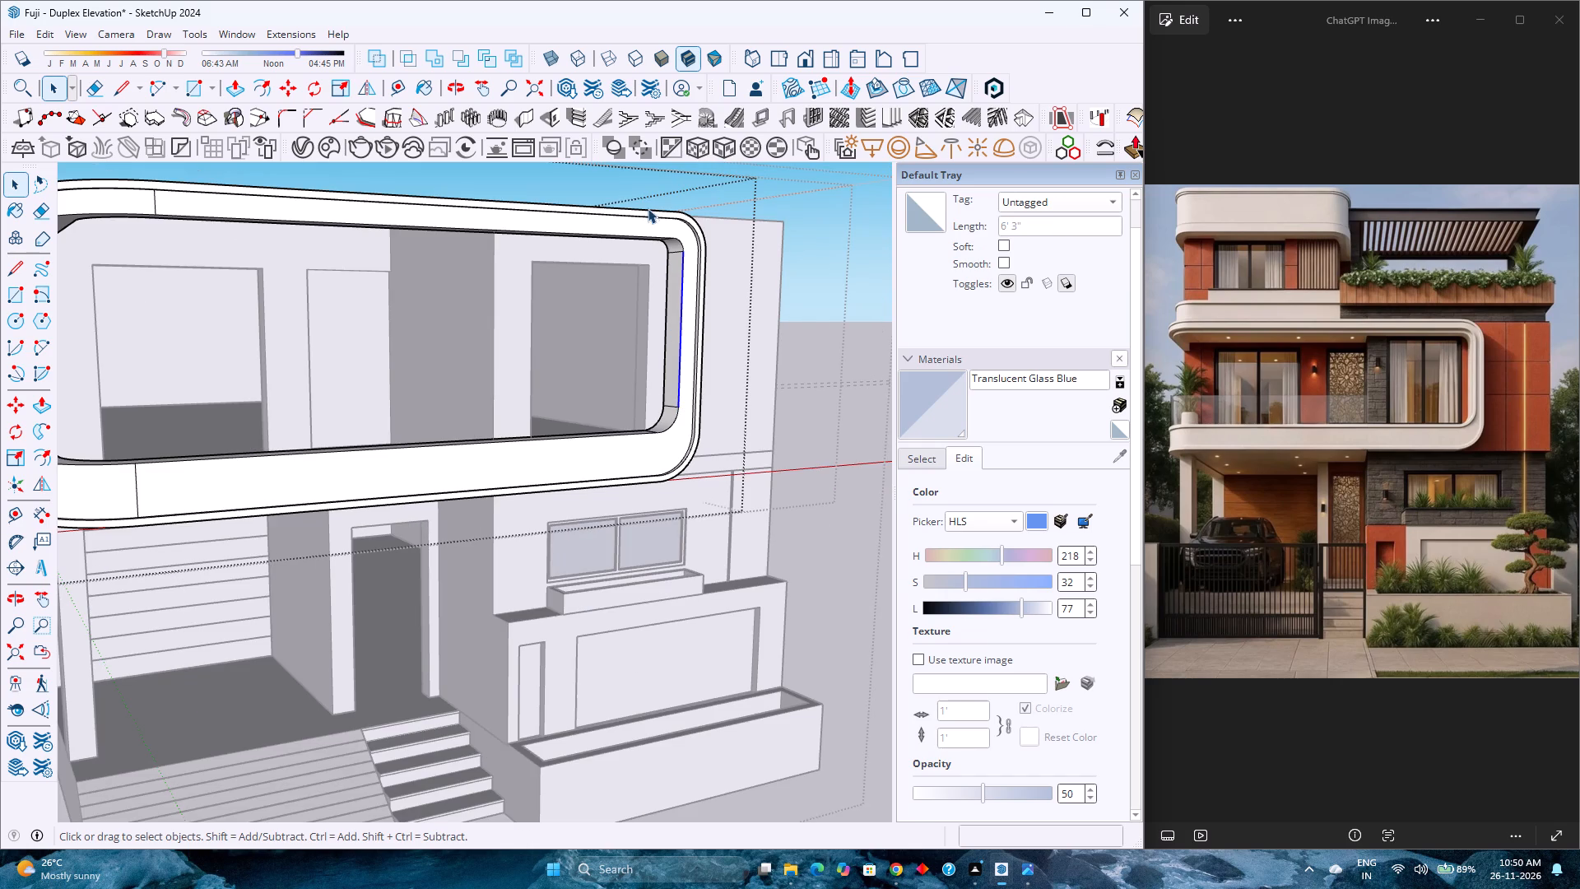
{"action": "scroll", "coordinate": [680, 238], "scroll_direction": "up", "scroll_amount": 14}
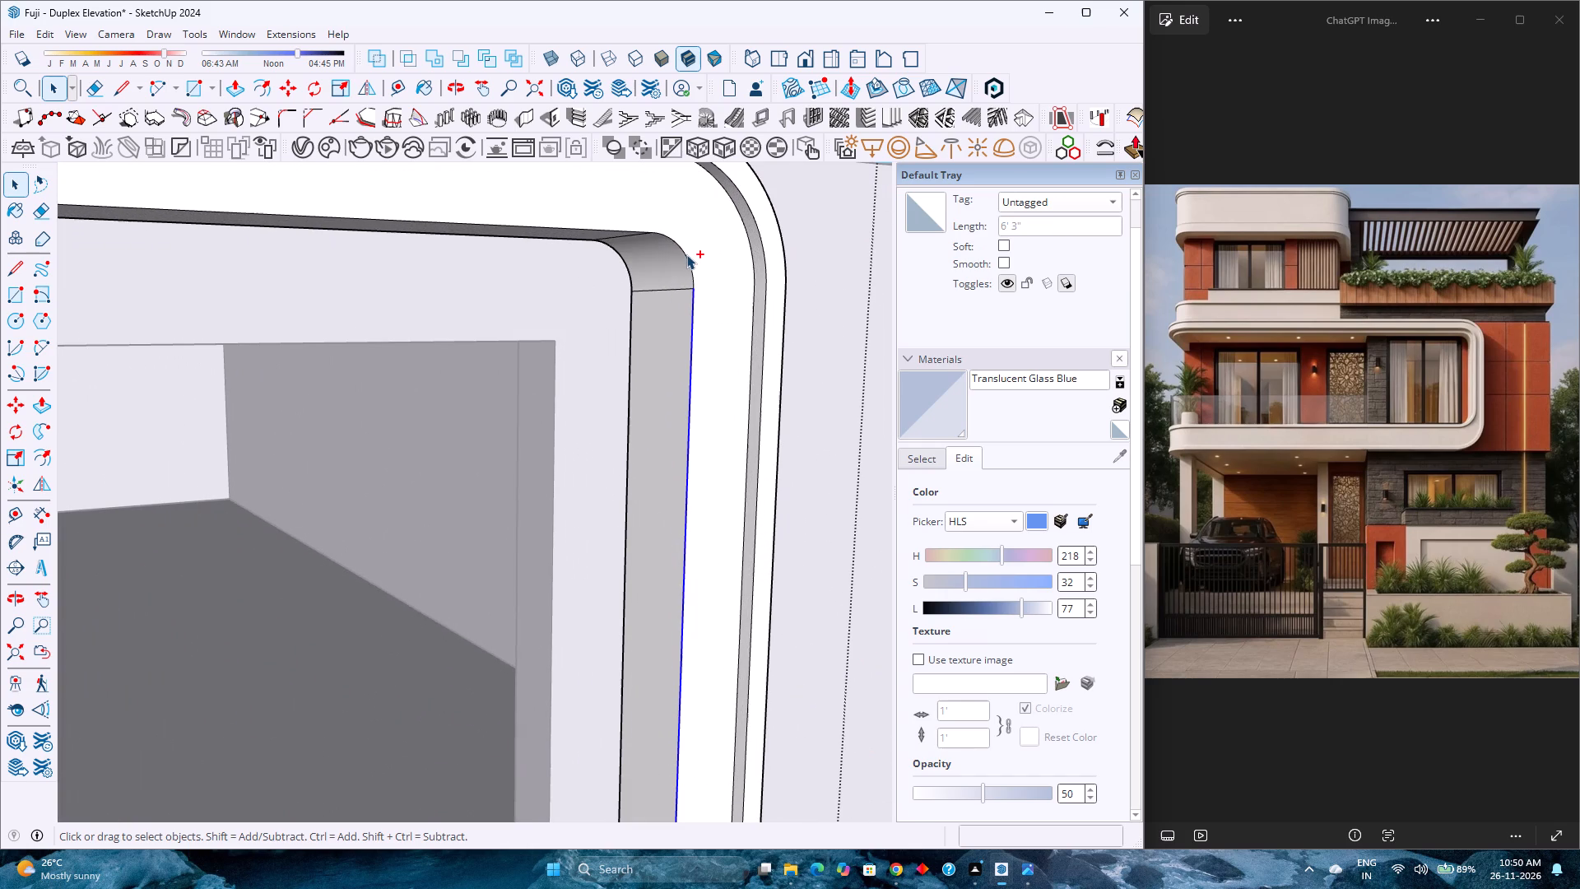
{"action": "left_click", "coordinate": [686, 254], "text": "ctrl"}
{"action": "left_click", "coordinate": [623, 230], "text": "ctrl"}
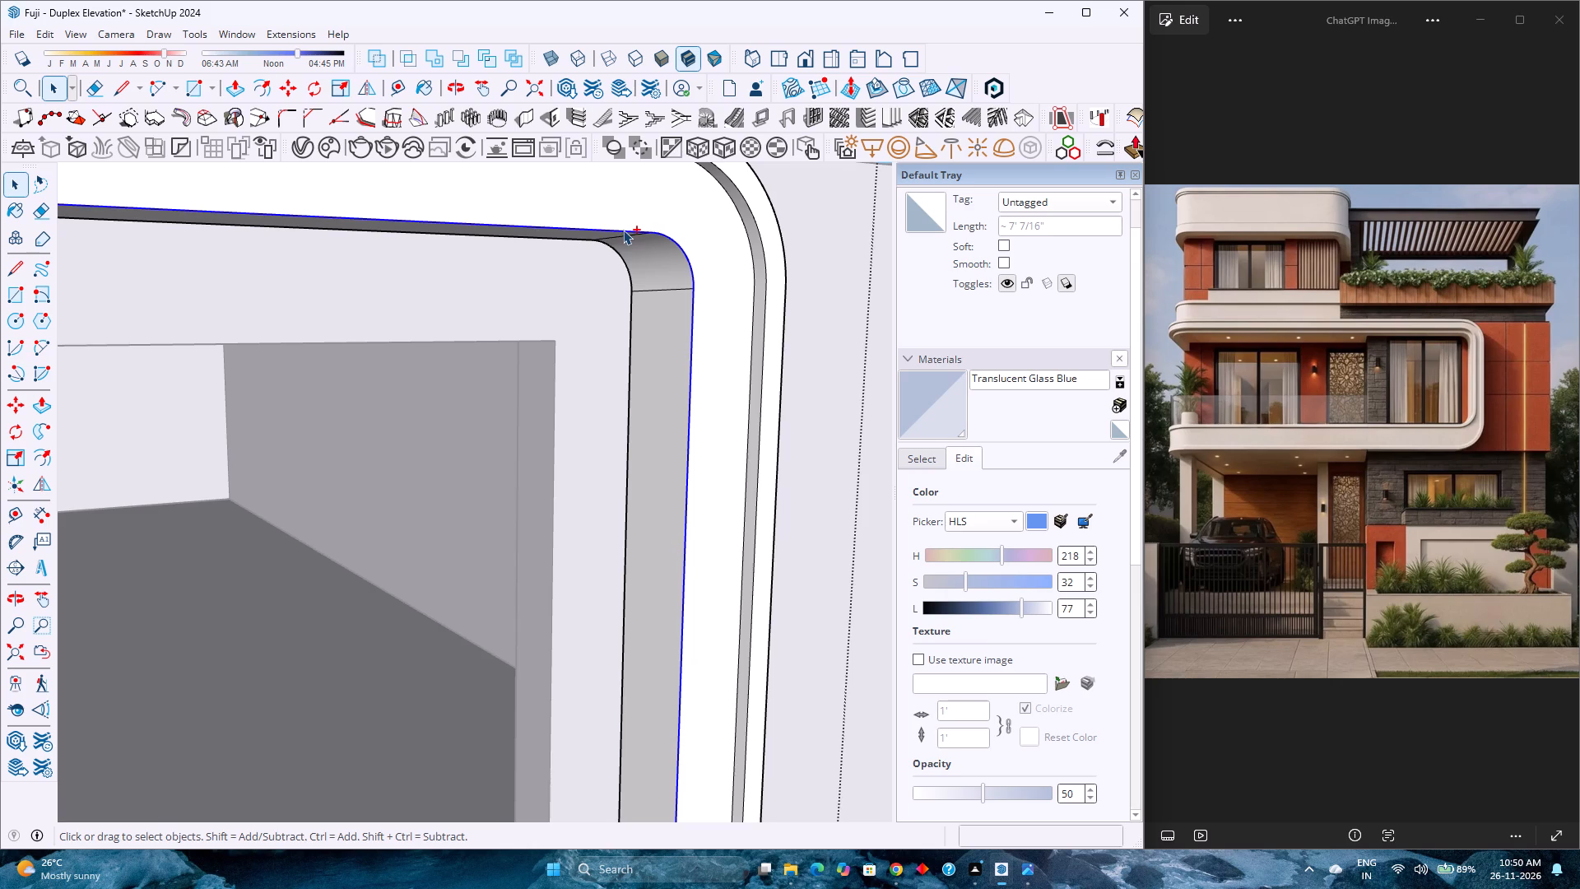
{"action": "scroll", "coordinate": [626, 236], "scroll_direction": "down", "scroll_amount": 19}
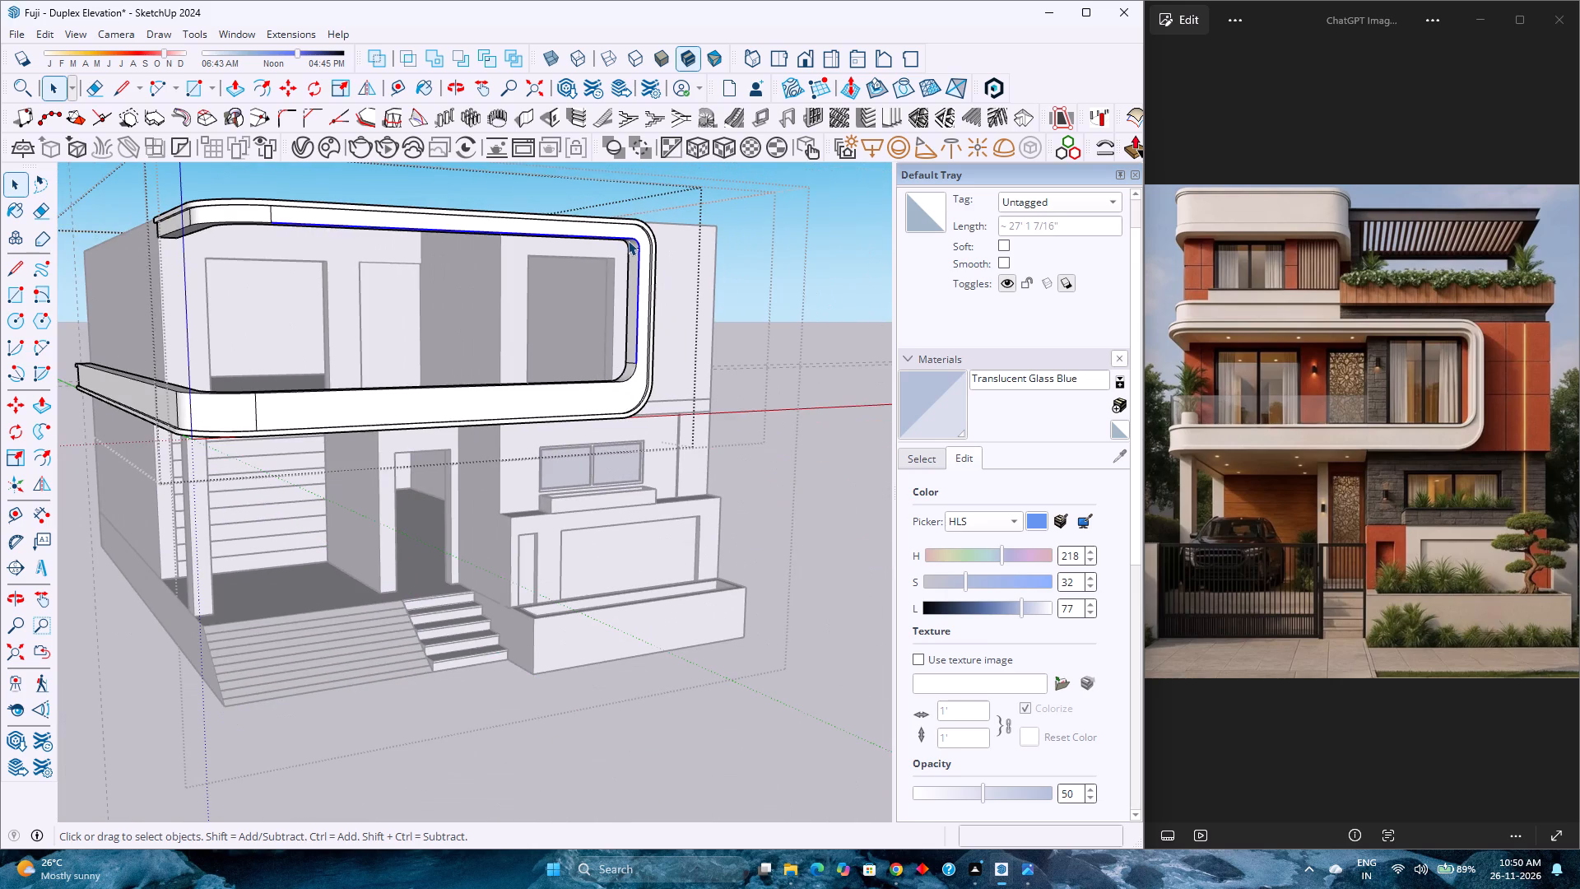
{"action": "left_click", "coordinate": [258, 91]}
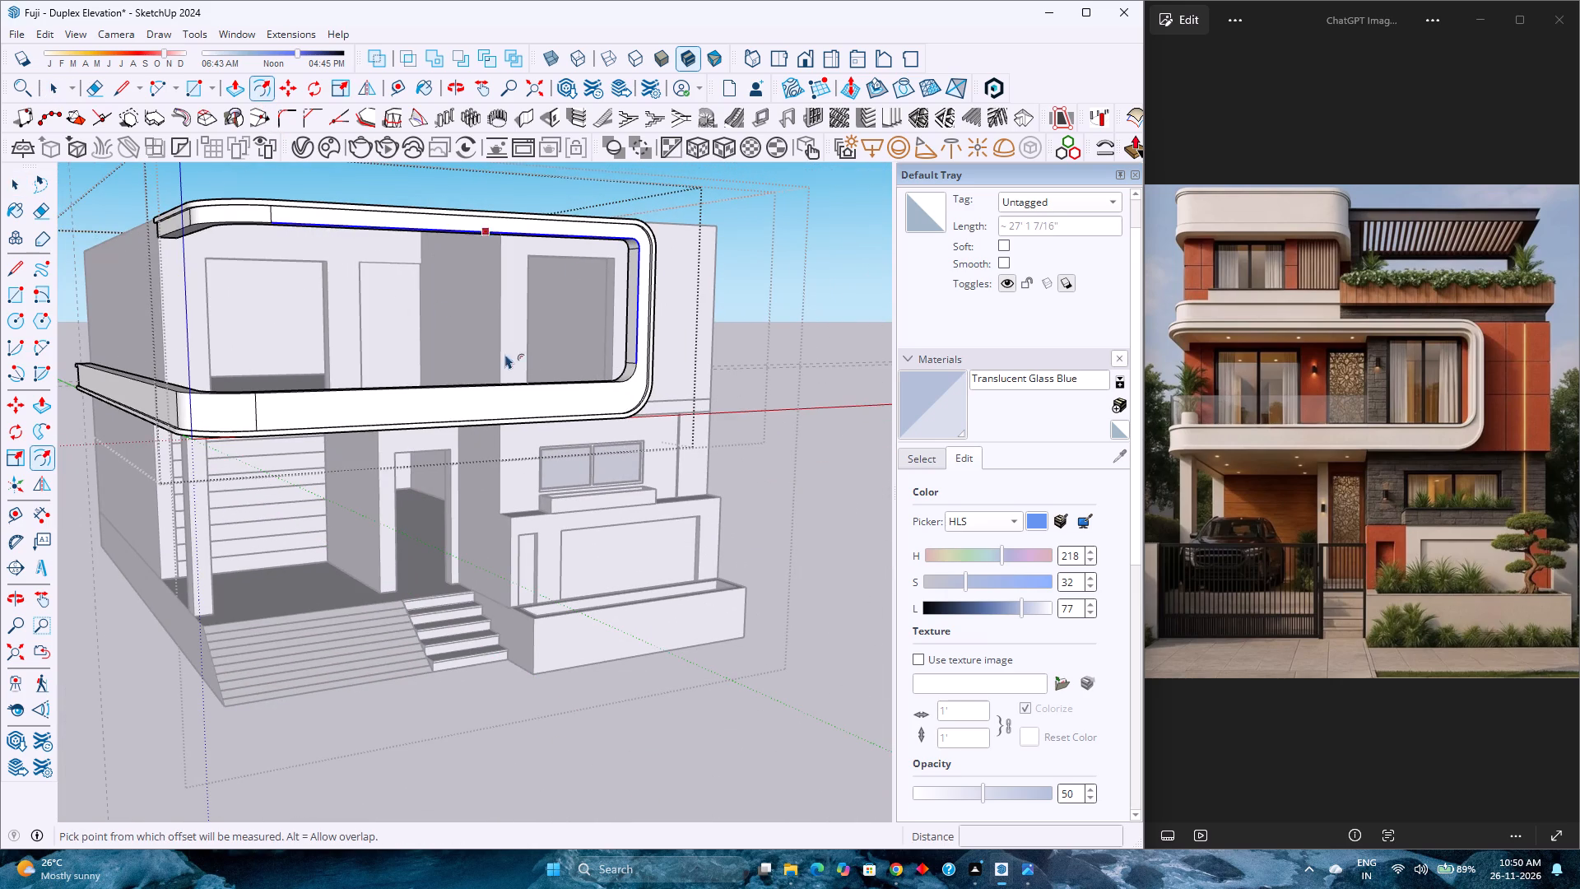
{"action": "scroll", "coordinate": [643, 345], "scroll_direction": "up", "scroll_amount": 9}
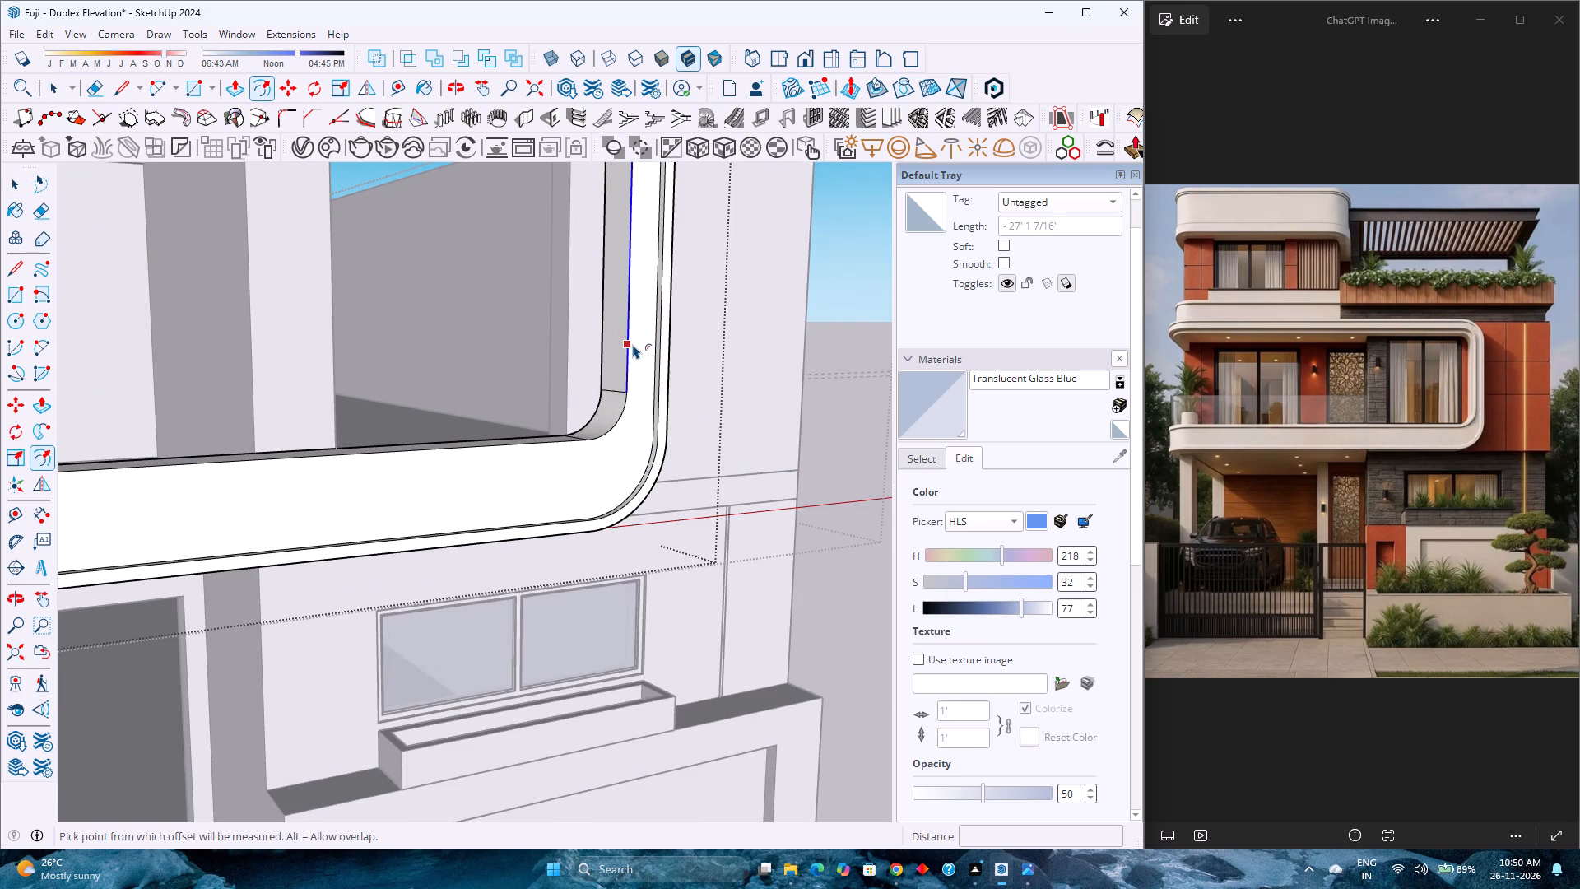
{"action": "left_click", "coordinate": [633, 344]}
{"action": "scroll", "coordinate": [642, 338], "scroll_direction": "up", "scroll_amount": 8}
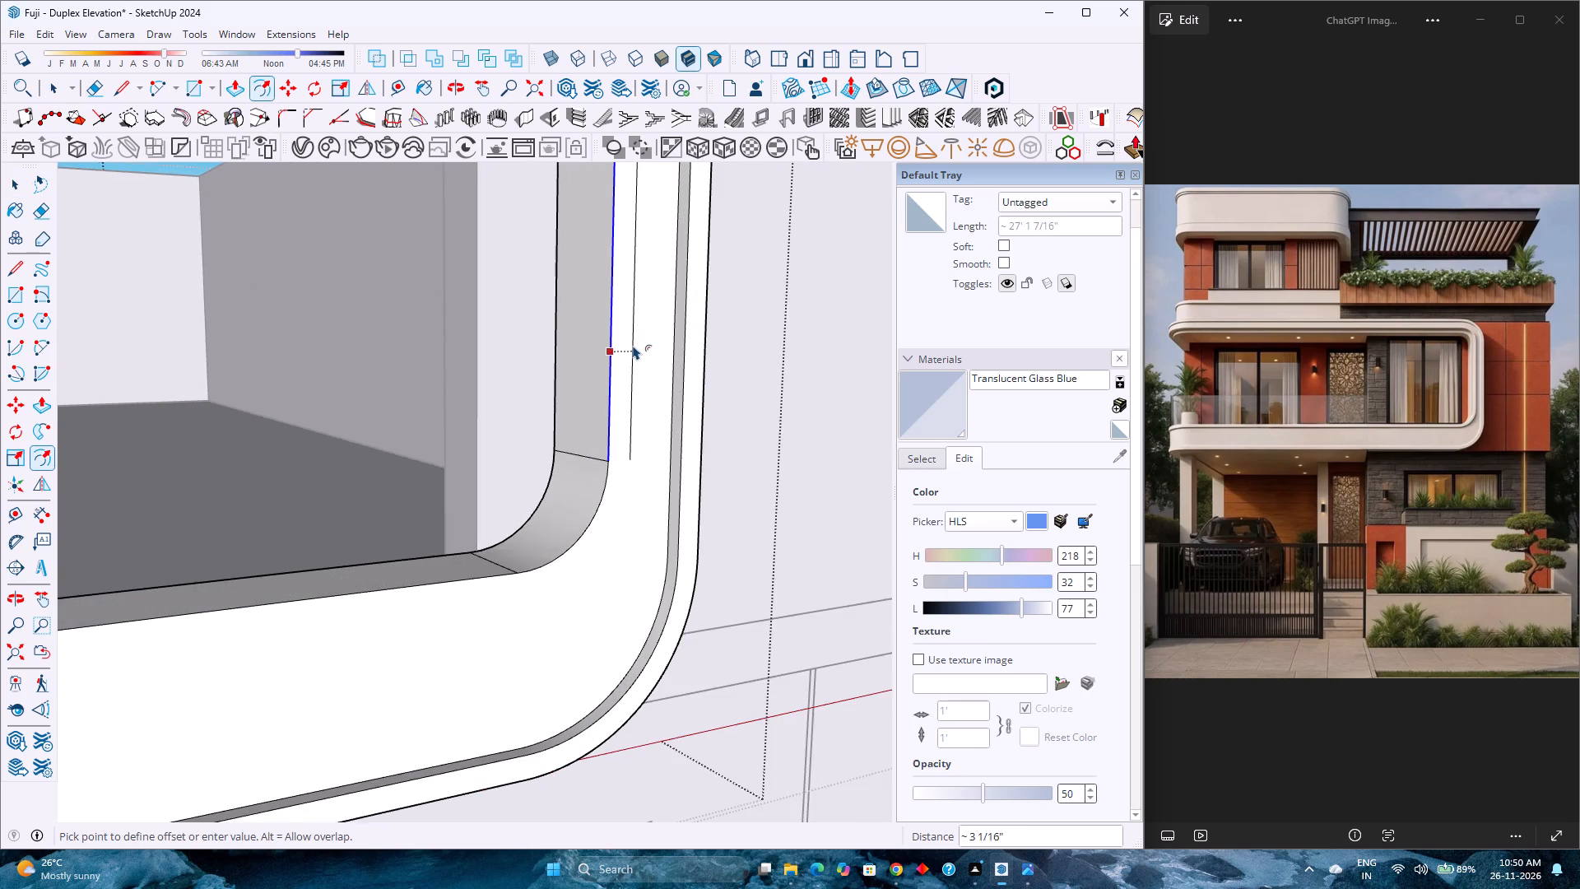
{"action": "scroll", "coordinate": [633, 345], "scroll_direction": "up", "scroll_amount": 3}
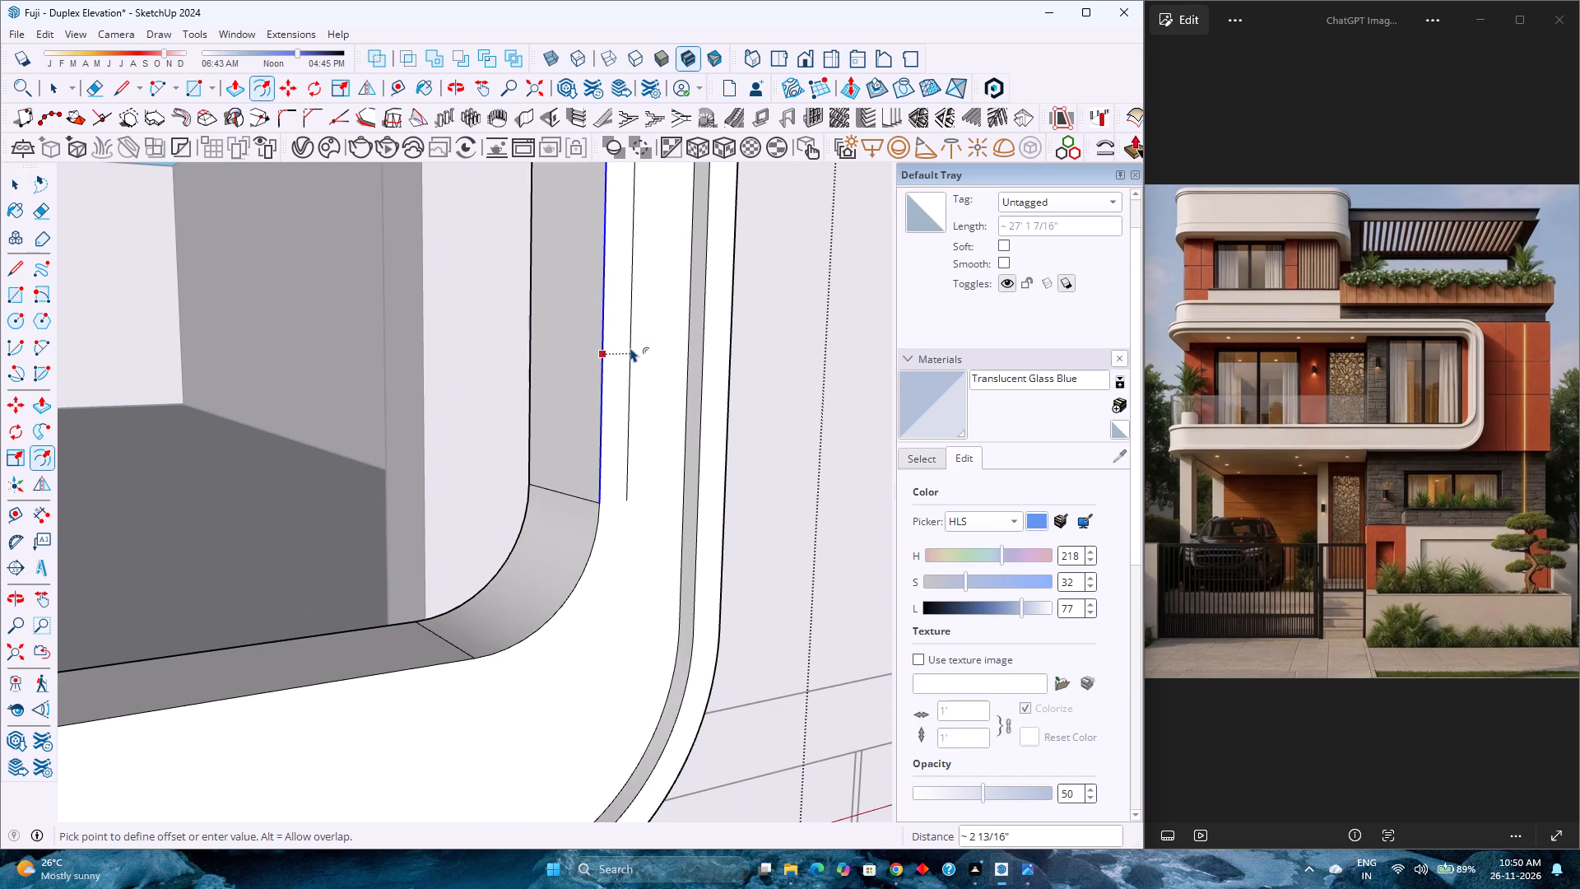
{"action": "key", "text": "1"}
{"action": "key", "text": "Return"}
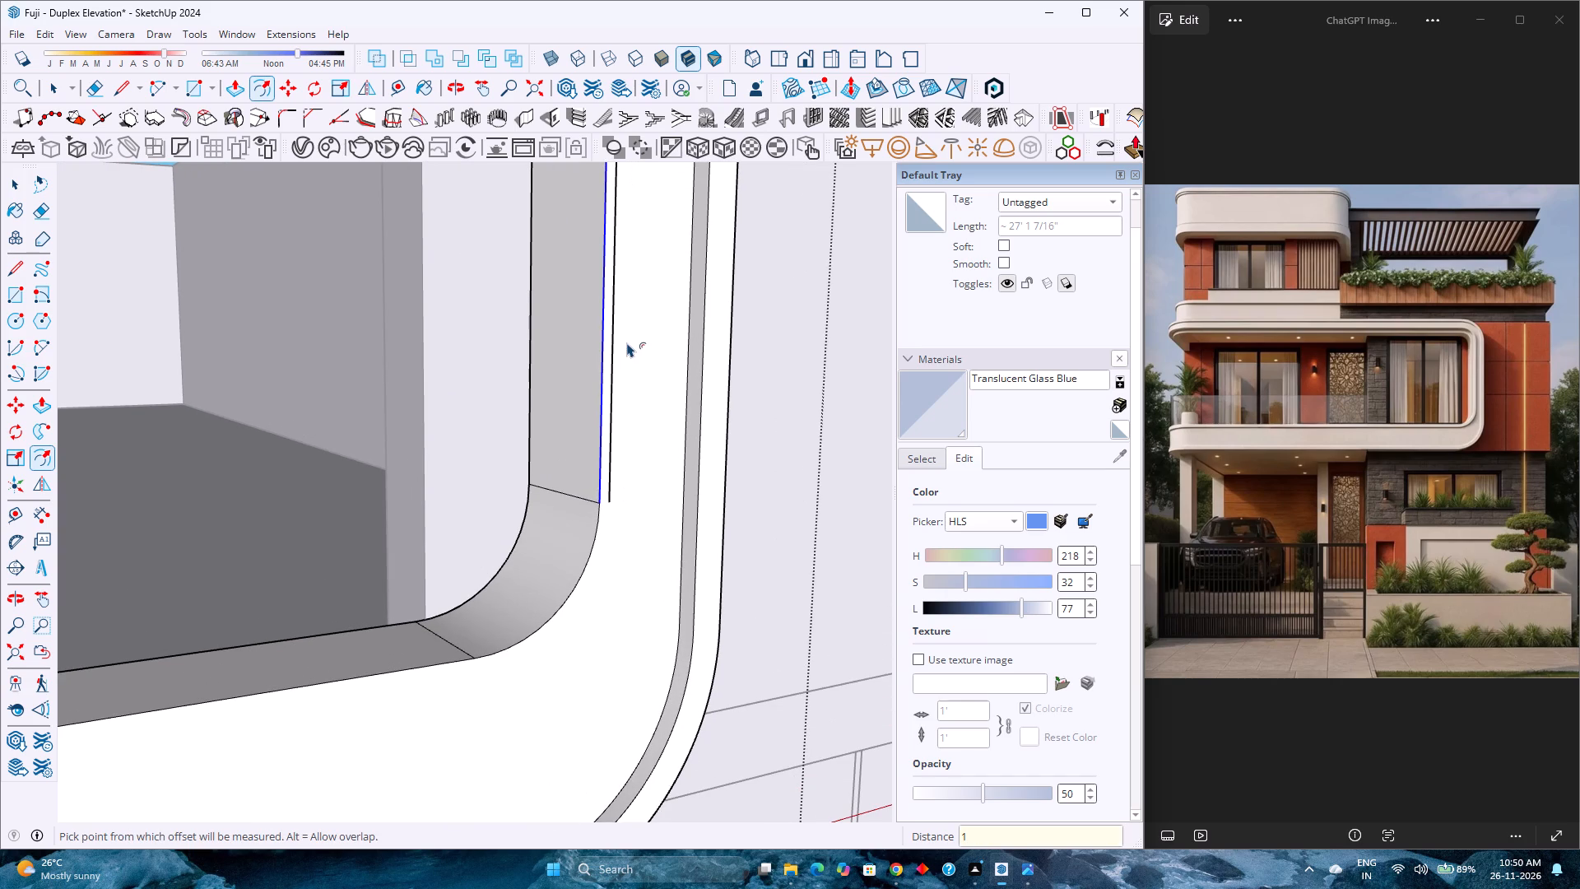
{"action": "key", "text": "2"}
{"action": "key", "text": "Return"}
Draw a tangent arc around the opening's lower closed-end corner, from the bottom edge's arc endpoint to the offset line's lower end.
{"action": "scroll", "coordinate": [626, 345], "scroll_direction": "down", "scroll_amount": 8}
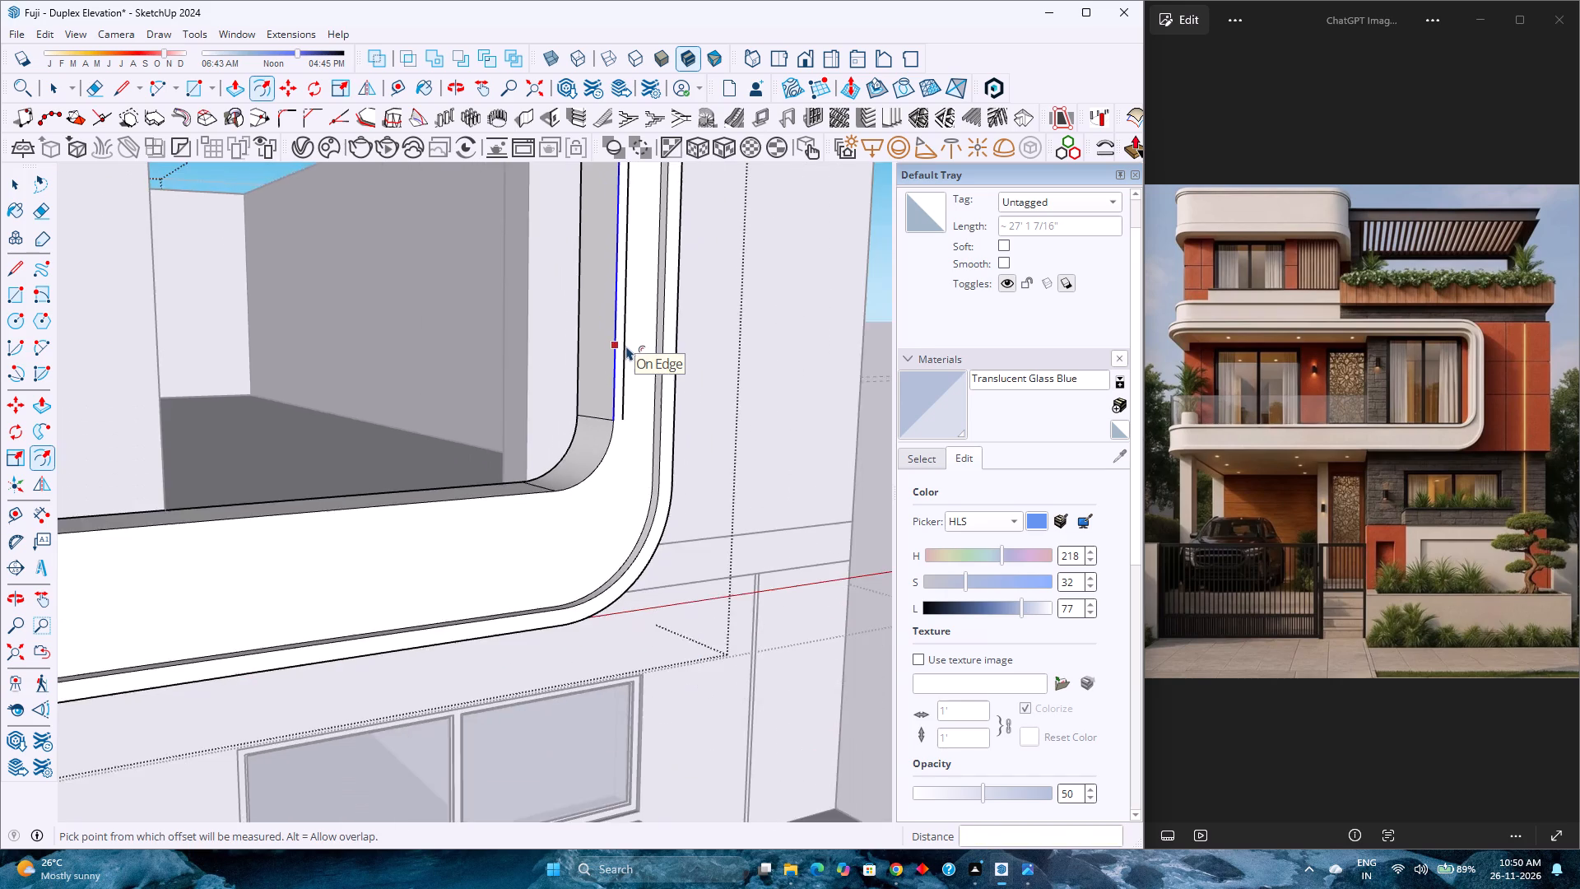
{"action": "scroll", "coordinate": [626, 346], "scroll_direction": "up", "scroll_amount": 5}
{"action": "middle_click_drag", "start_coordinate": [626, 346], "coordinate": [435, 517]}
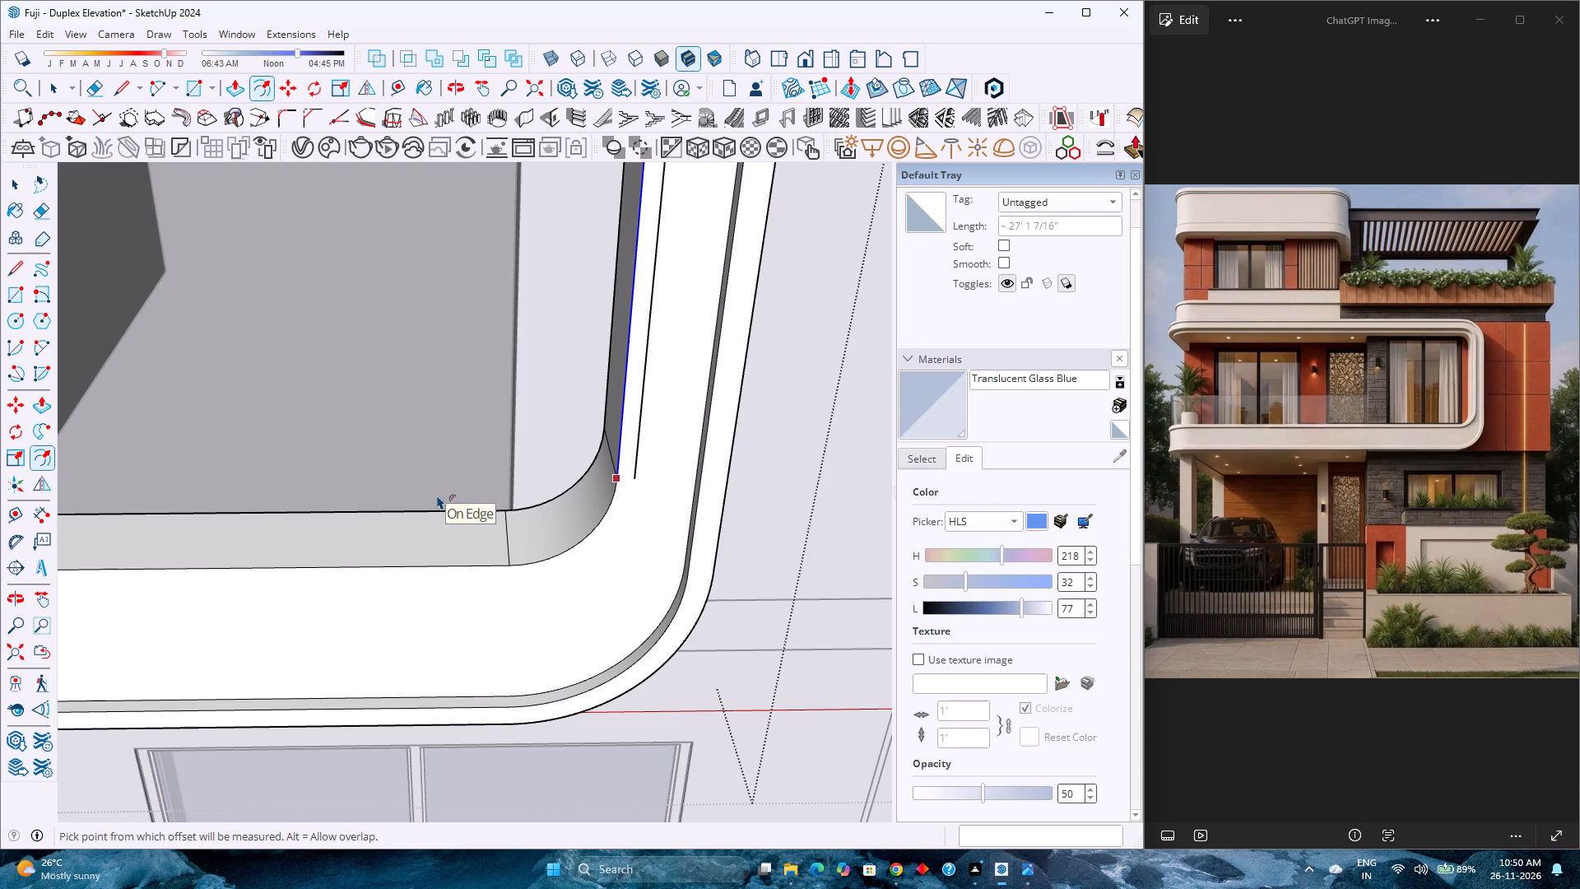
{"action": "key", "text": "a"}
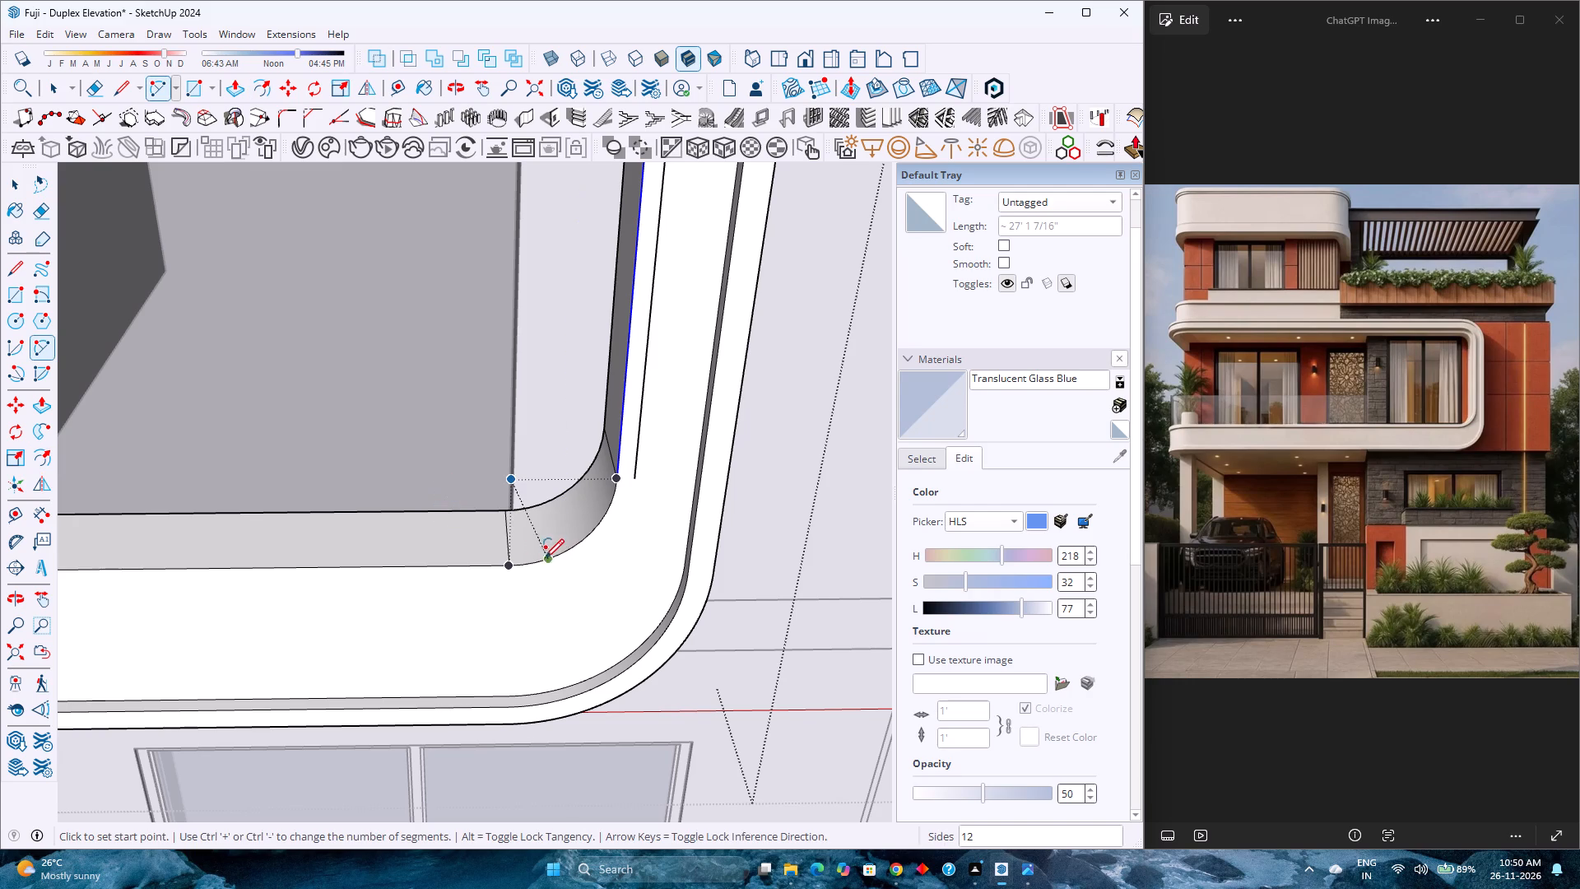
{"action": "left_click", "coordinate": [510, 566]}
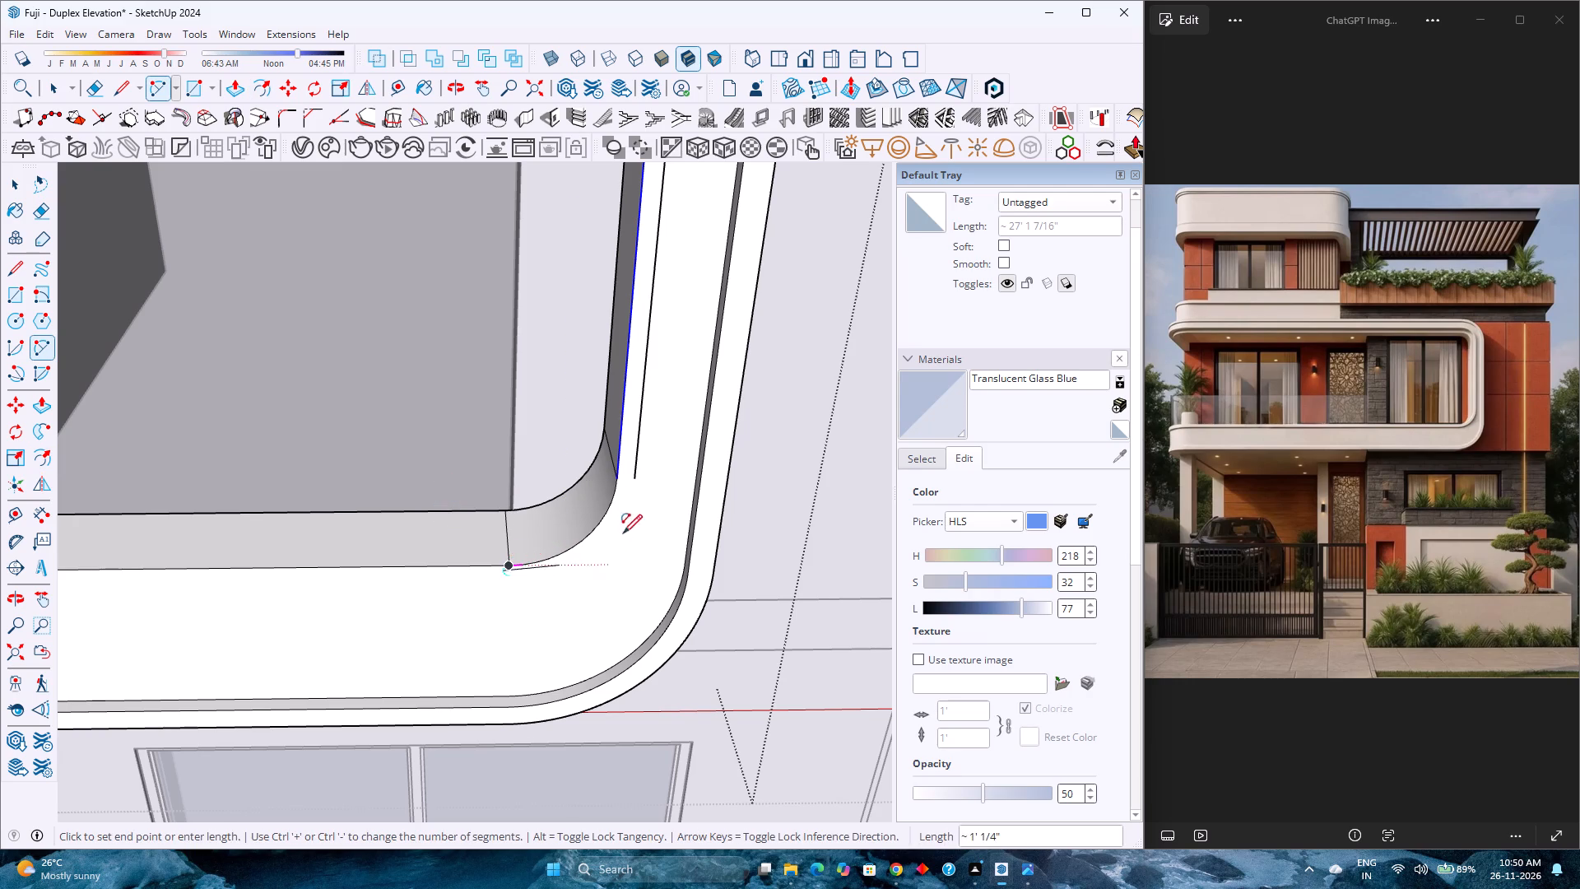
{"action": "double_click", "coordinate": [635, 479]}
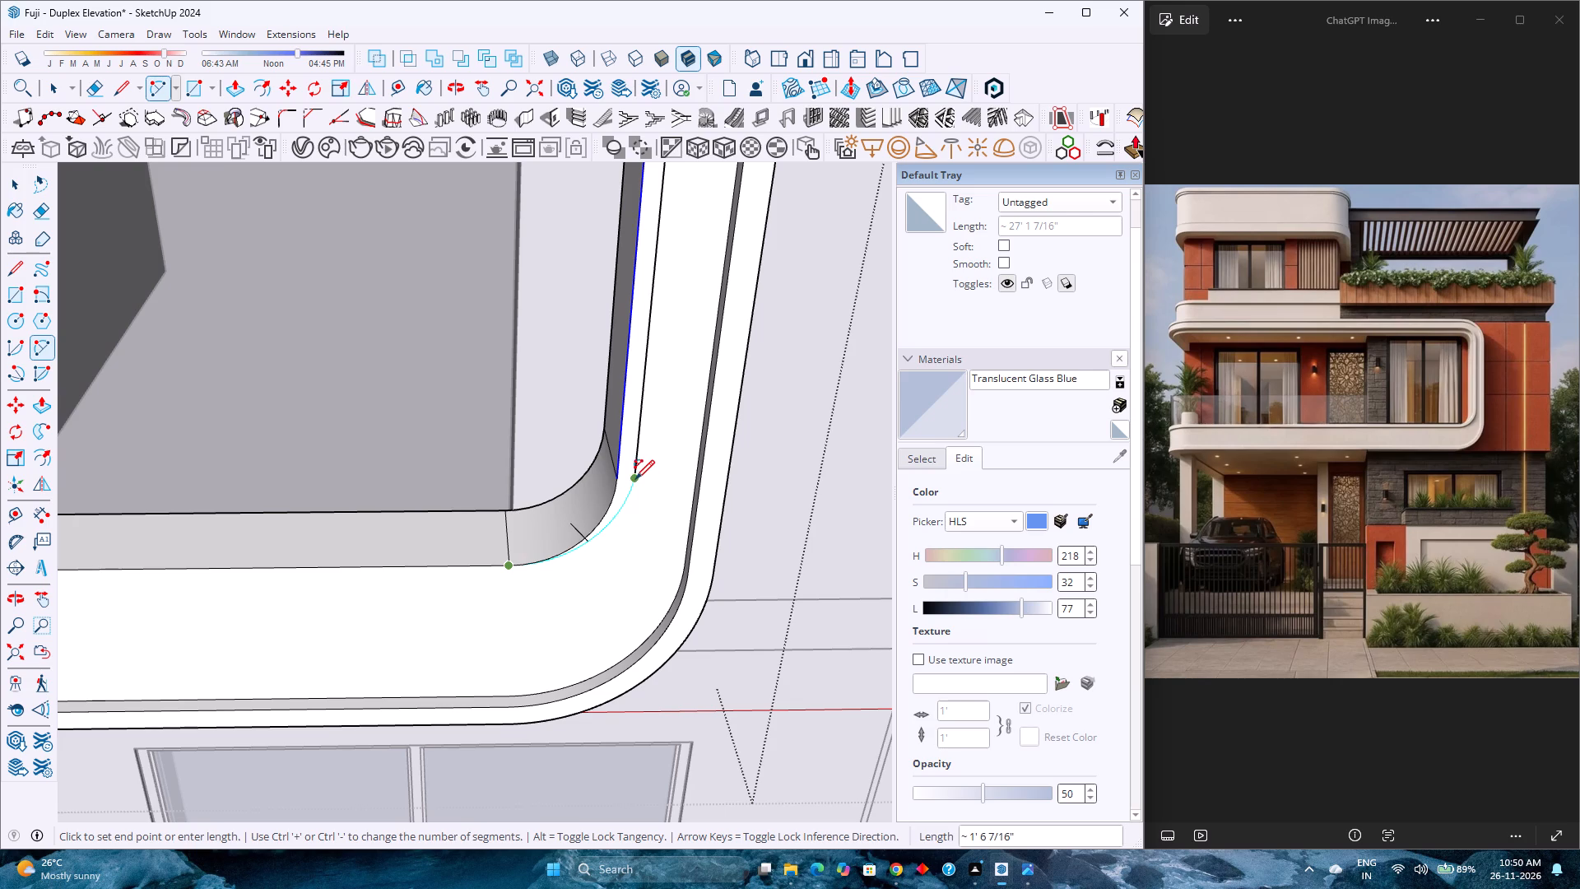
{"action": "key", "text": "space"}
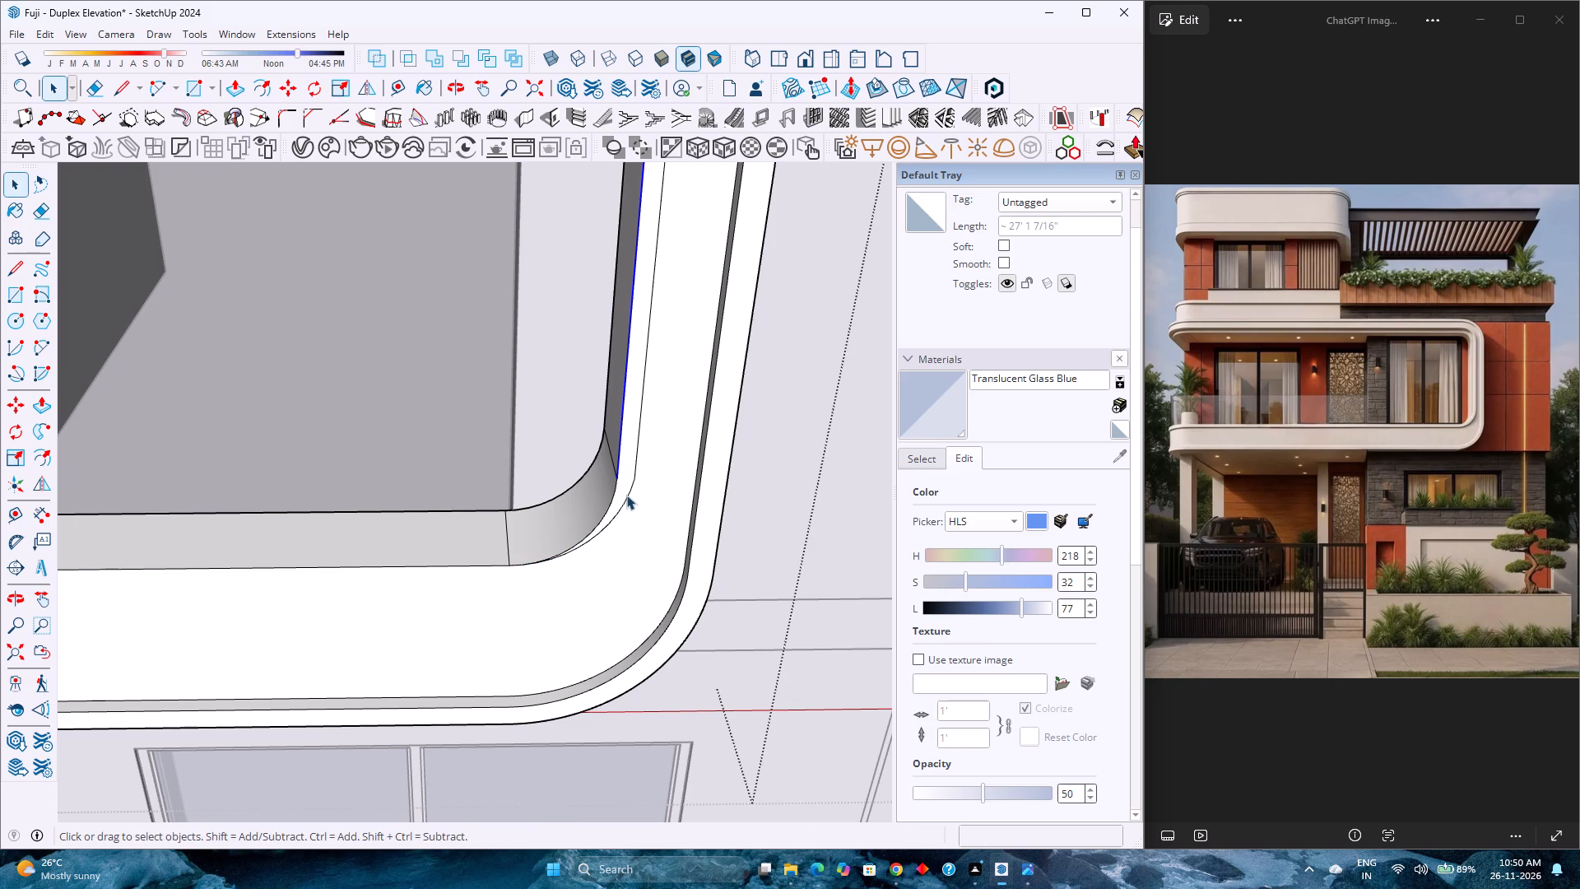
Set the opening's lower closed-end corner arc to 60 segments.
{"action": "left_click", "coordinate": [622, 502]}
{"action": "left_click", "coordinate": [621, 509]}
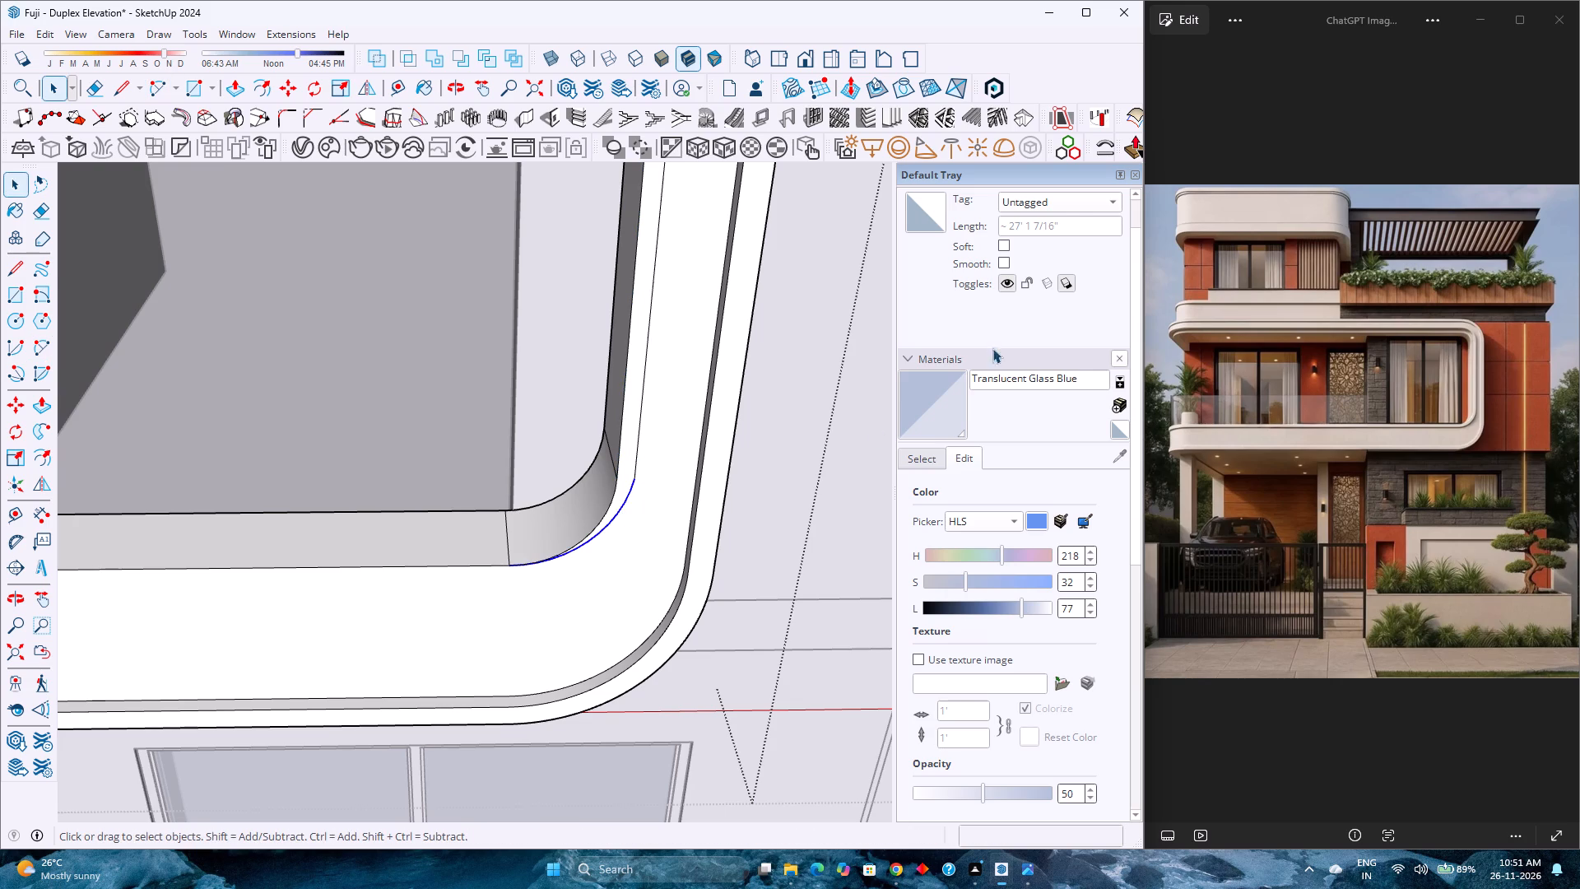
{"action": "double_click", "coordinate": [1033, 249]}
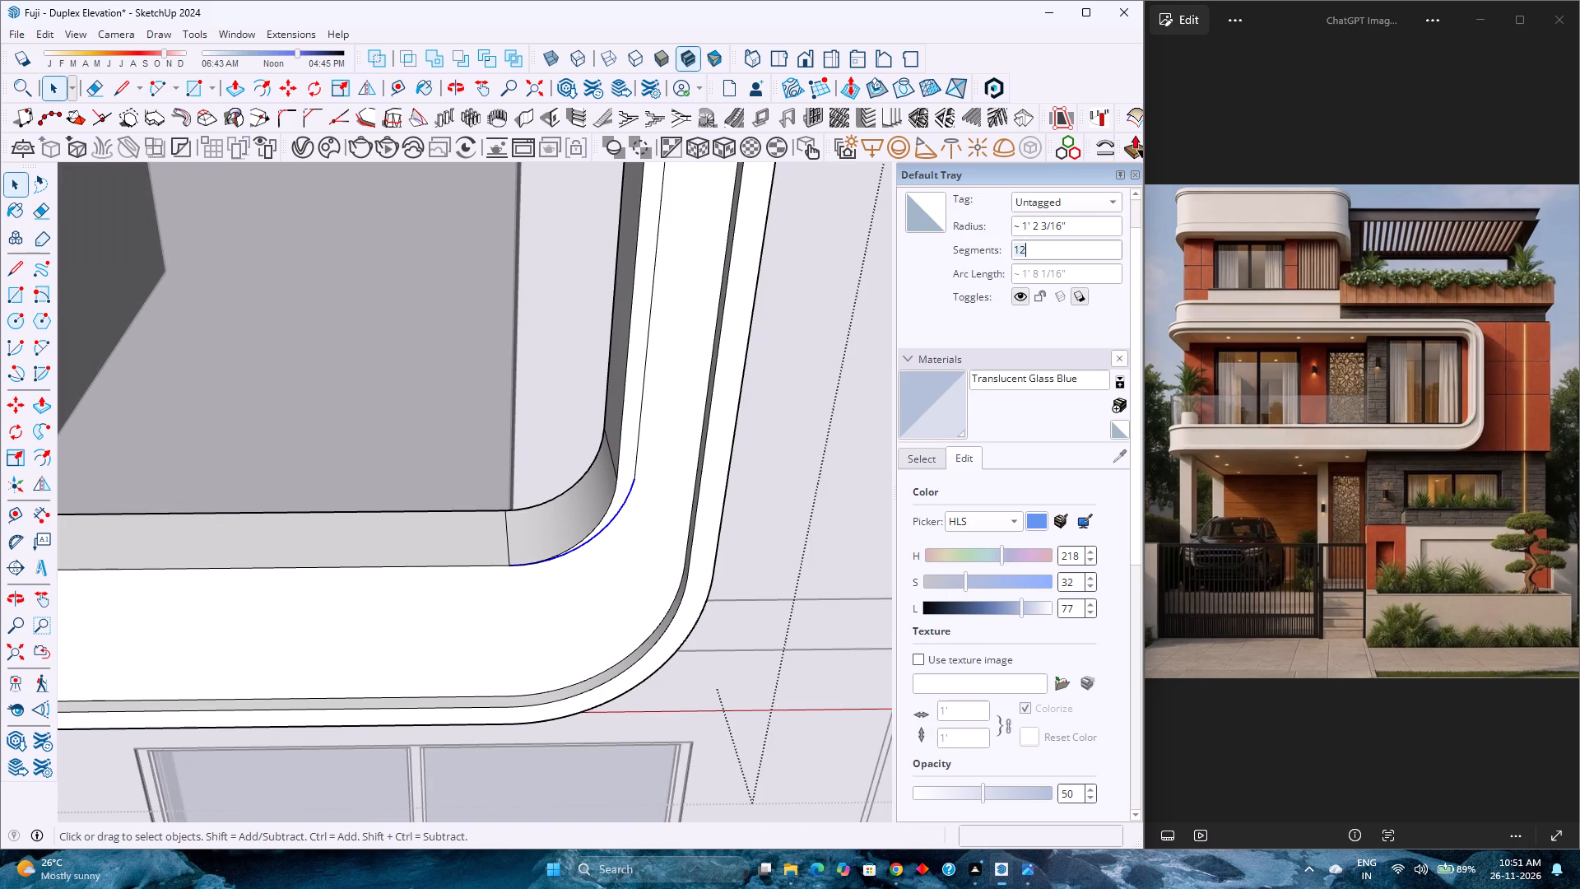
{"action": "type", "text": "60"}
{"action": "key", "text": "Return"}
Copy the bottom arc of the upper band's rounded corner up 2" on the band's outer face.
{"action": "scroll", "coordinate": [608, 482], "scroll_direction": "down", "scroll_amount": 13}
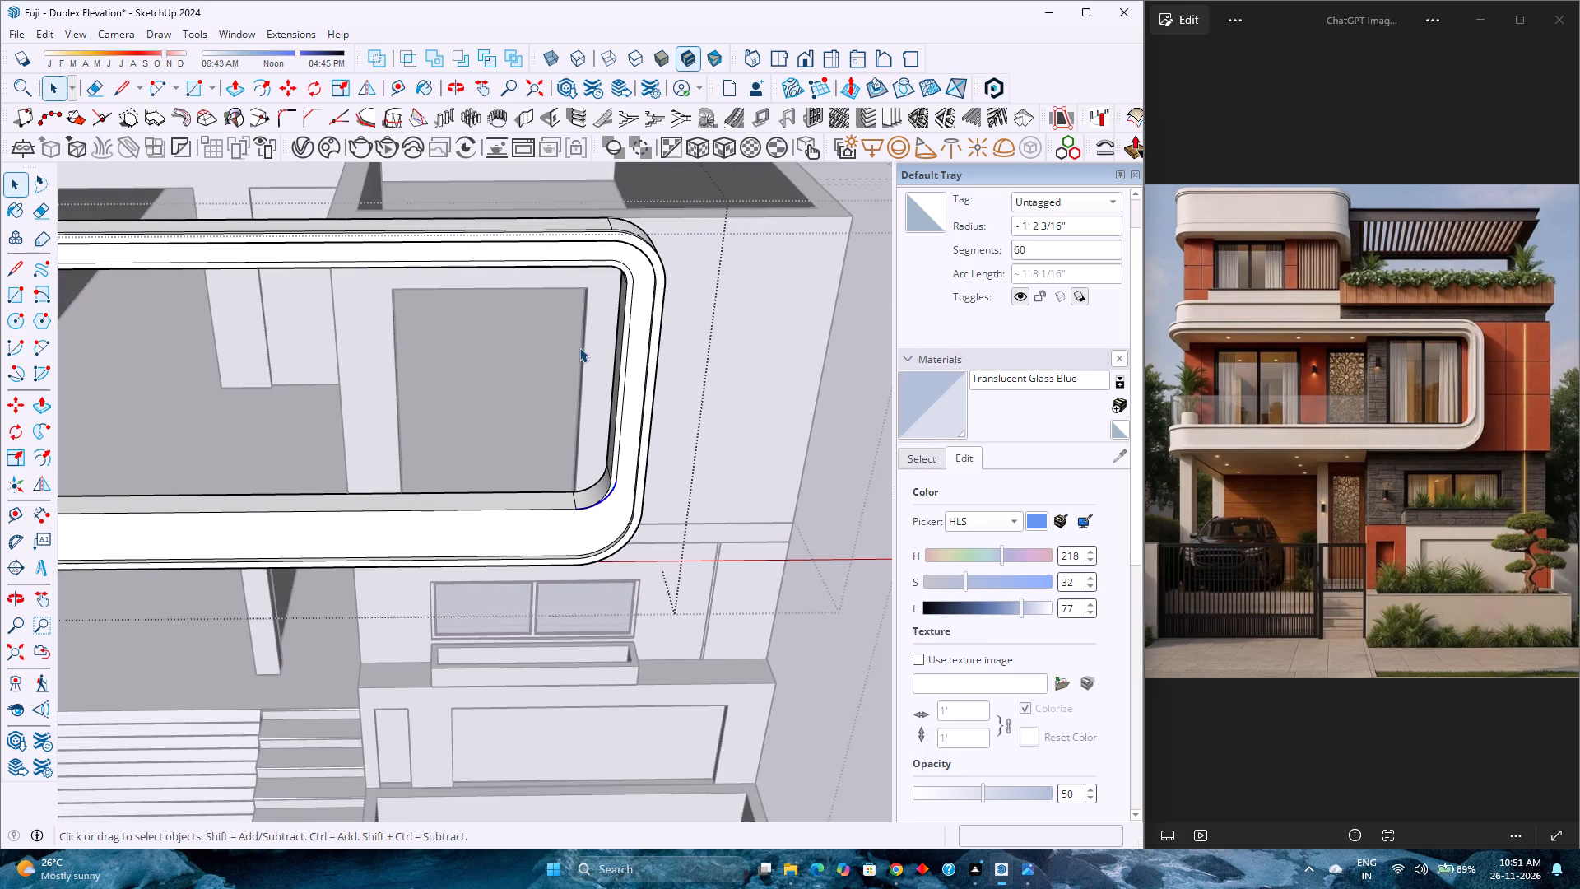
{"action": "scroll", "coordinate": [579, 347], "scroll_direction": "up", "scroll_amount": 1}
{"action": "scroll", "coordinate": [580, 347], "scroll_direction": "down", "scroll_amount": 1}
{"action": "middle_click_drag", "start_coordinate": [538, 356], "coordinate": [801, 436], "text": "shift"}
{"action": "scroll", "coordinate": [283, 371], "scroll_direction": "up", "scroll_amount": 5}
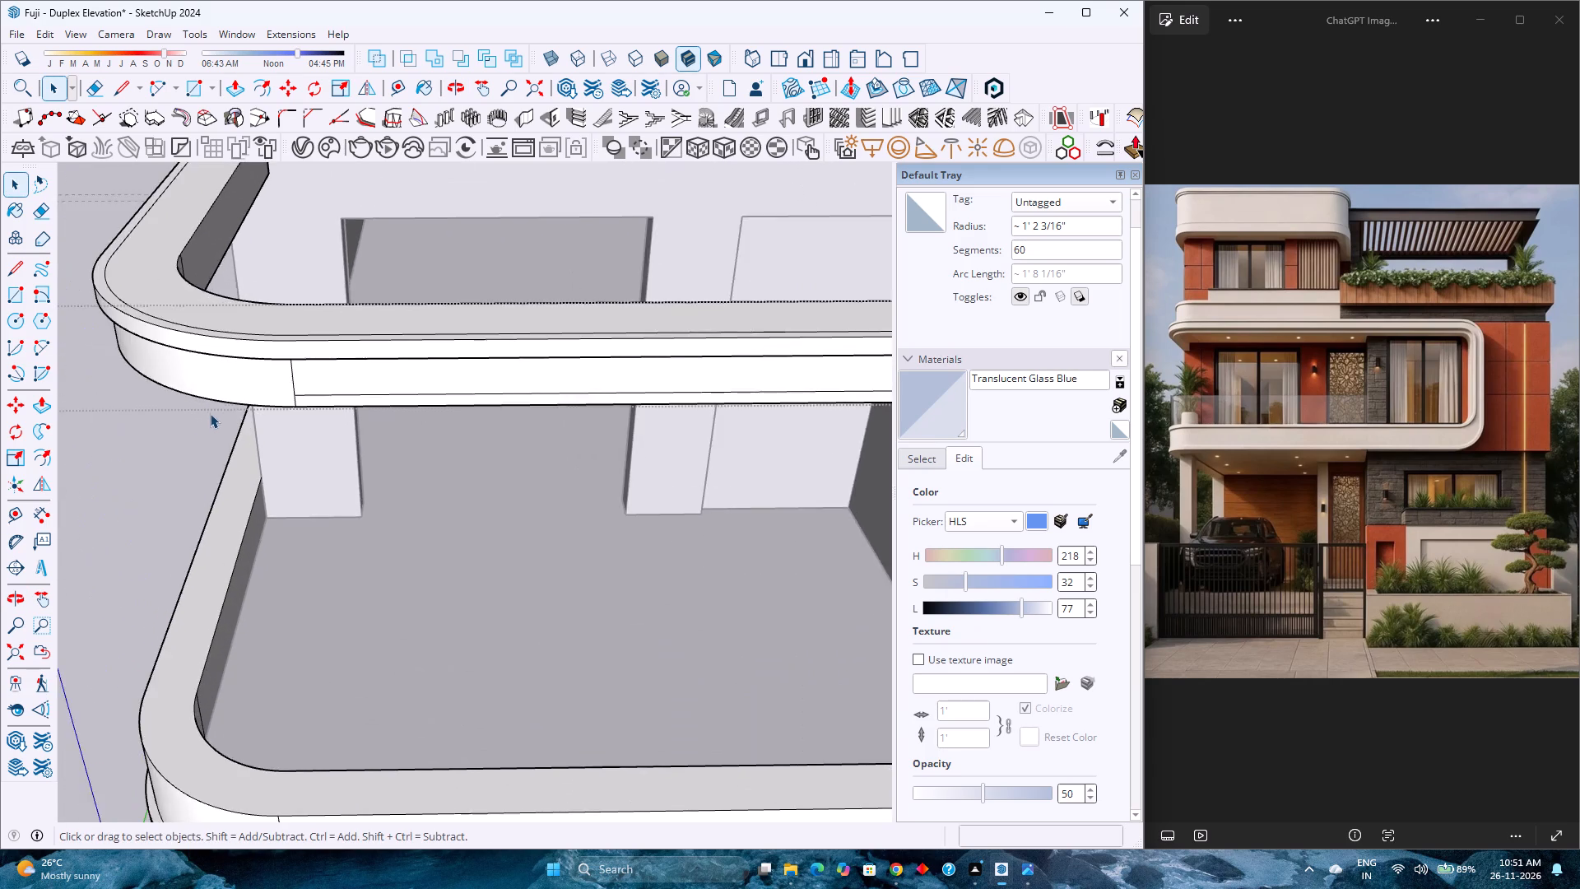
{"action": "middle_click_drag", "start_coordinate": [211, 413], "coordinate": [354, 400]}
{"action": "scroll", "coordinate": [472, 361], "scroll_direction": "up", "scroll_amount": 3}
{"action": "left_click", "coordinate": [500, 379]}
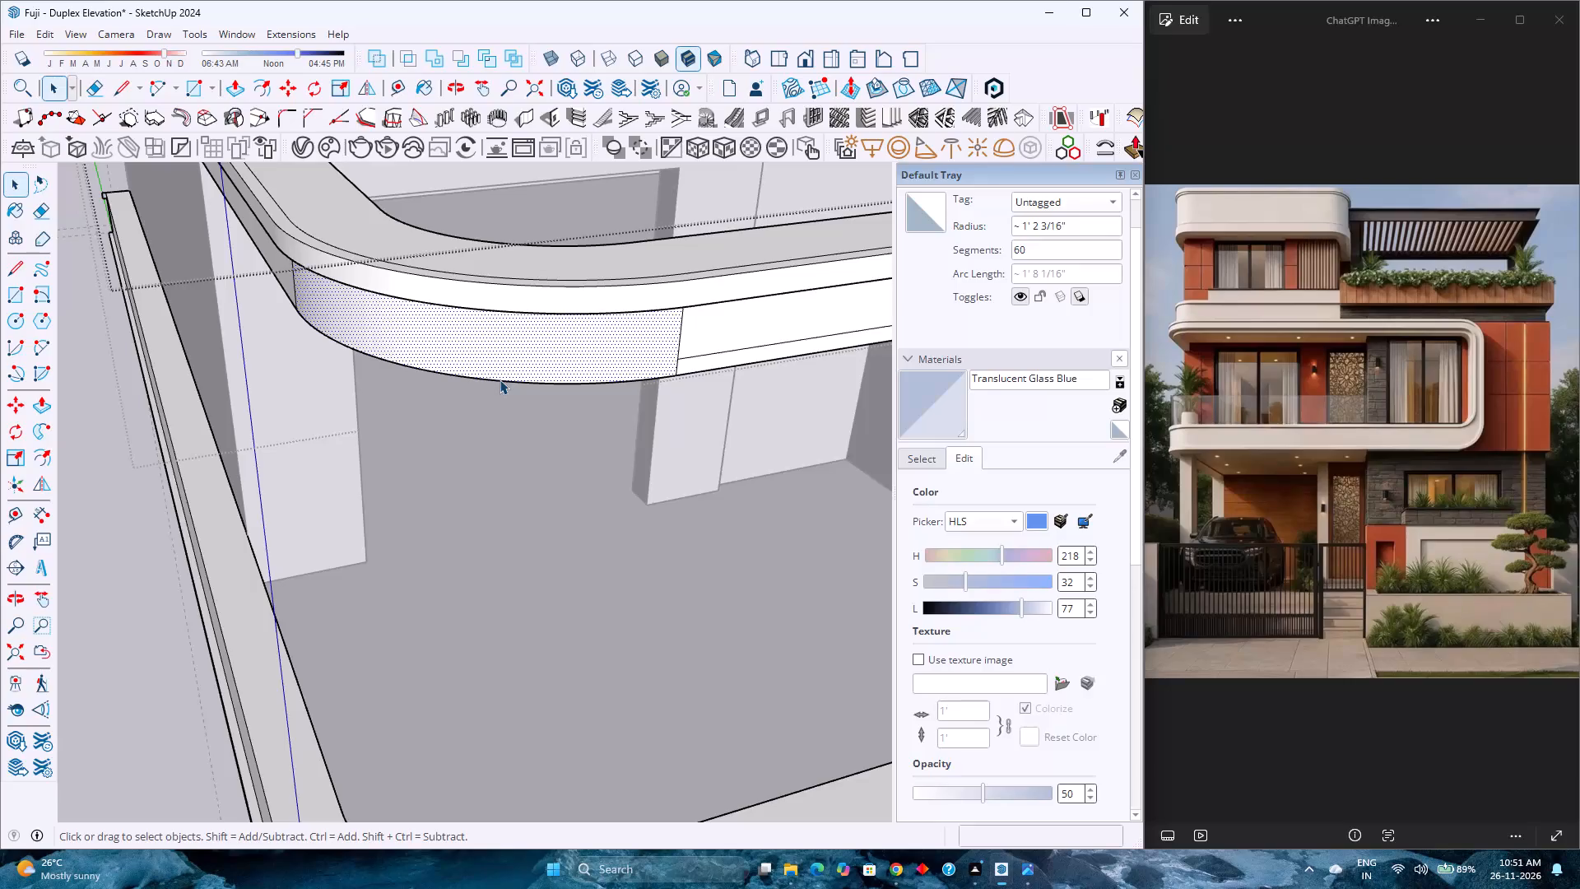
{"action": "left_click", "coordinate": [502, 379]}
{"action": "key", "text": "m"}
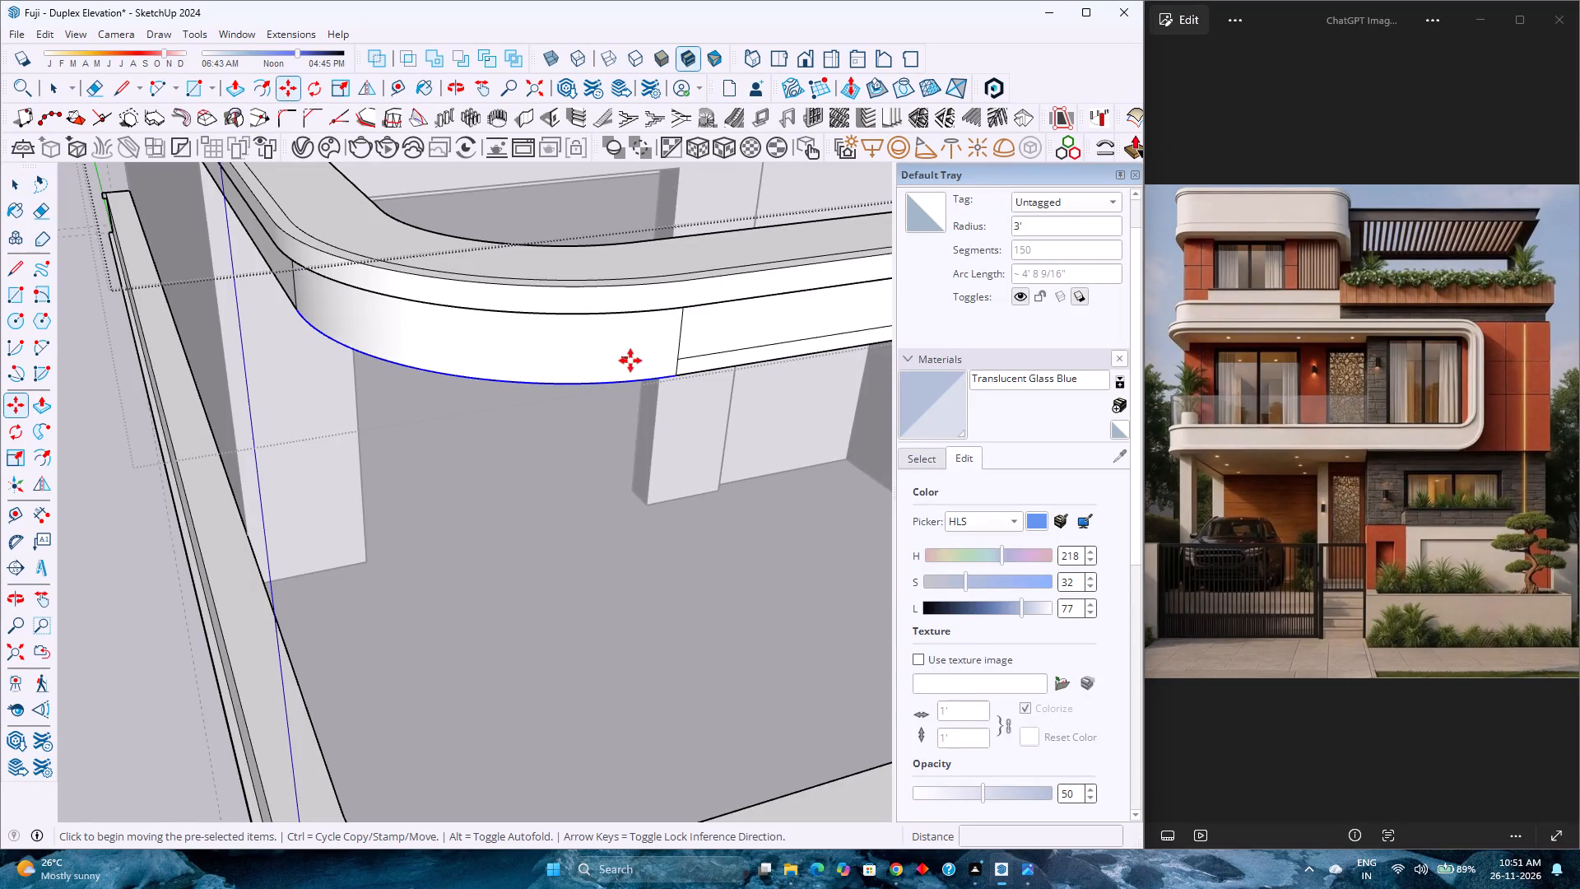
{"action": "scroll", "coordinate": [646, 366], "scroll_direction": "up", "scroll_amount": 3}
{"action": "left_click", "coordinate": [686, 382]}
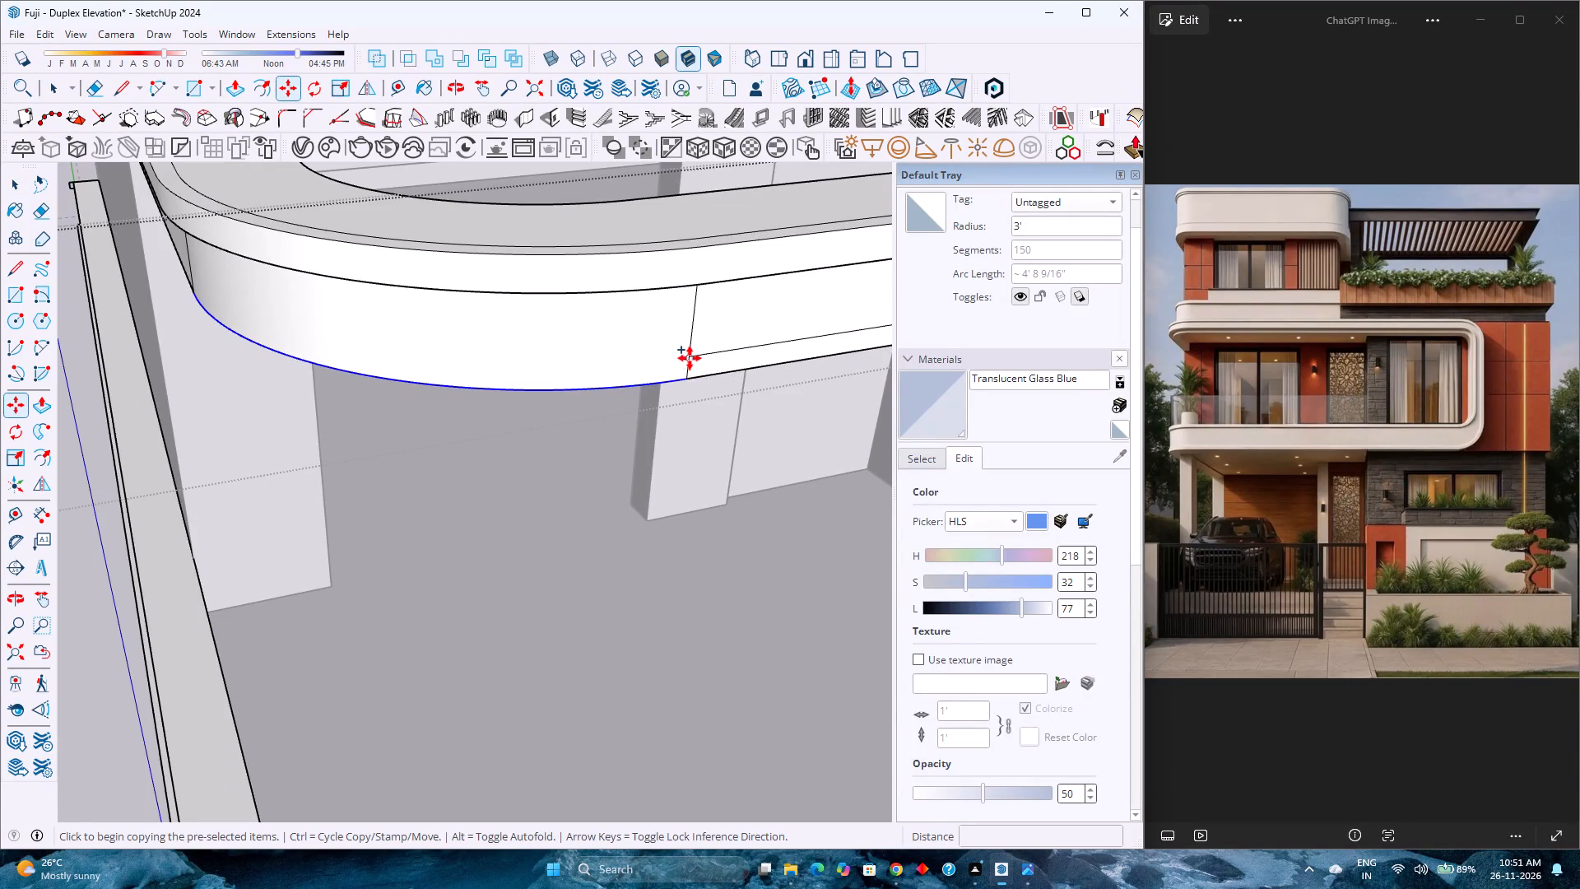
{"action": "left_click", "coordinate": [690, 358]}
{"action": "scroll", "coordinate": [690, 379], "scroll_direction": "up", "scroll_amount": 2}
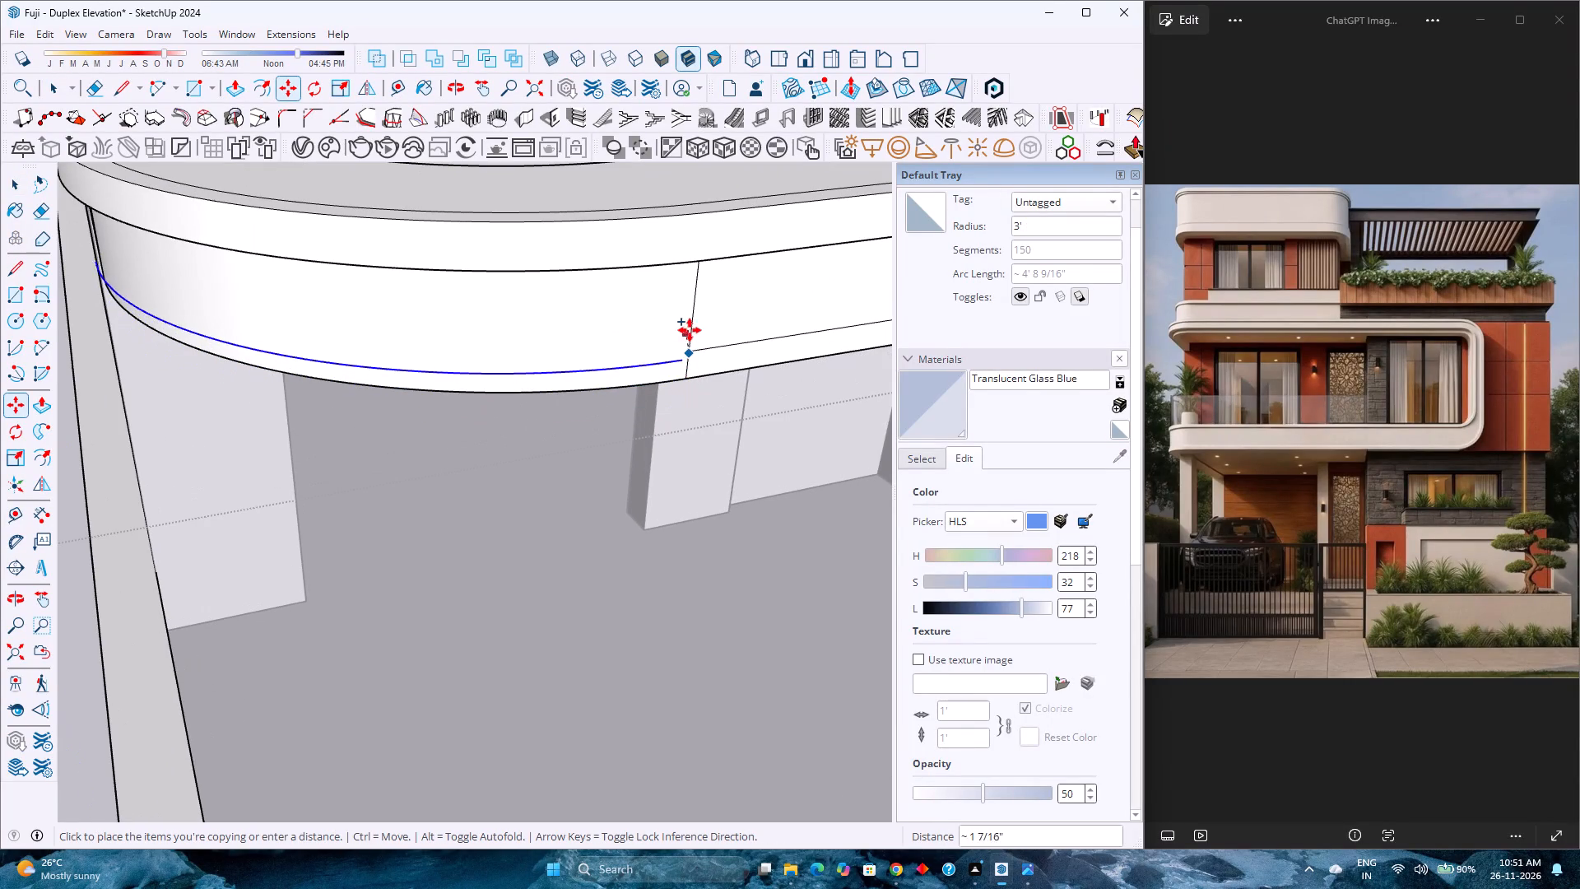
{"action": "key", "text": "2"}
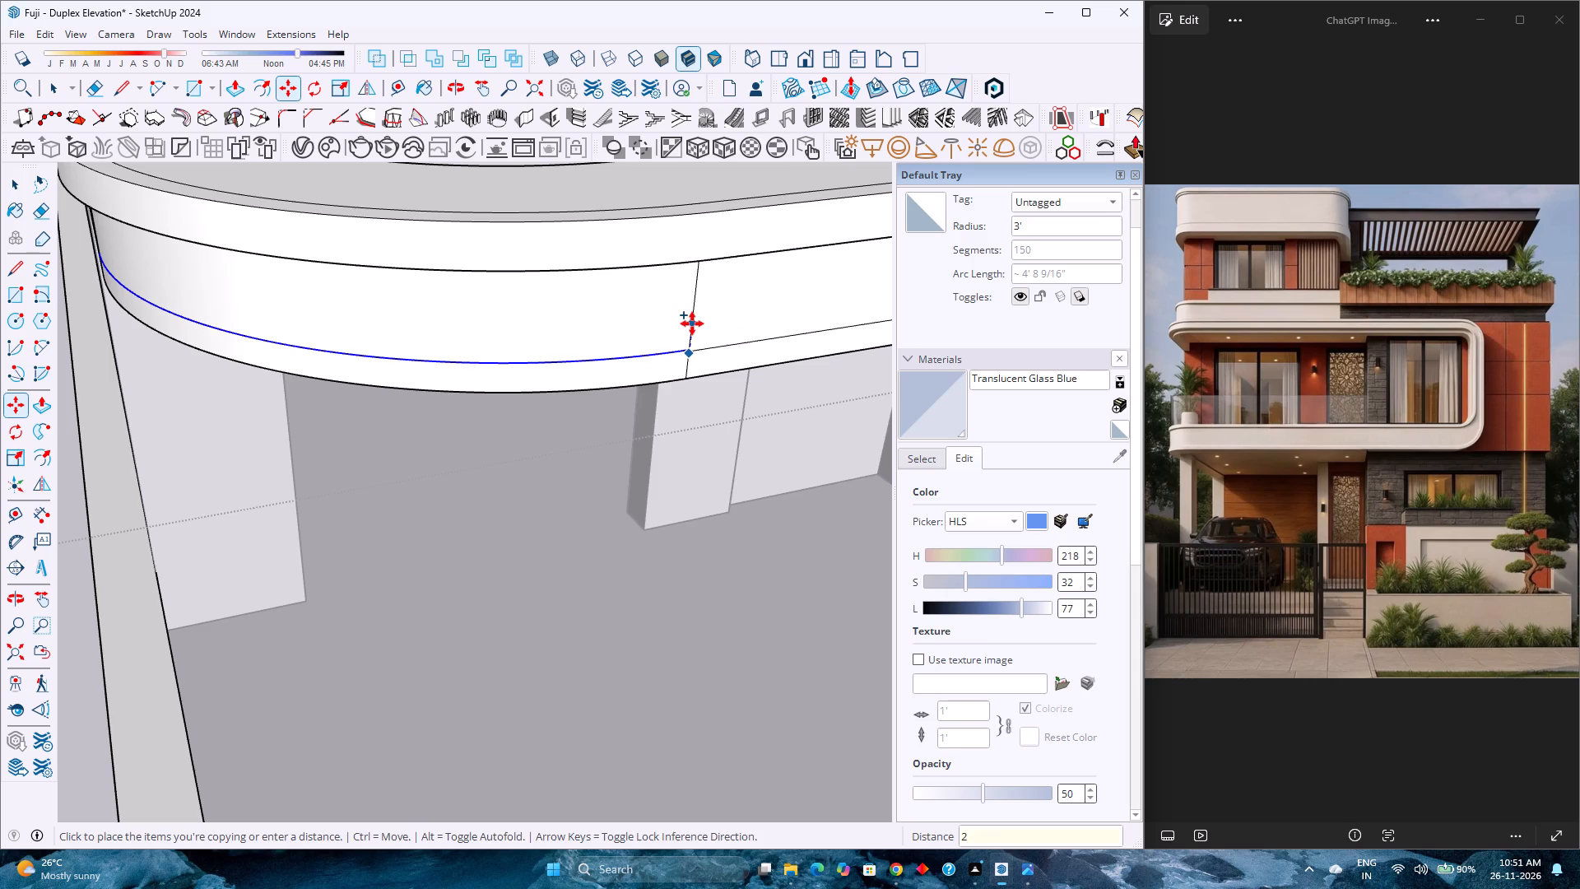
{"action": "key", "text": "Return"}
{"action": "scroll", "coordinate": [650, 389], "scroll_direction": "up", "scroll_amount": 3}
{"action": "key", "text": "space"}
Copy the bottom edge of the upper band's straight side up to meet the end of the copied corner arc.
{"action": "scroll", "coordinate": [648, 389], "scroll_direction": "down", "scroll_amount": 8}
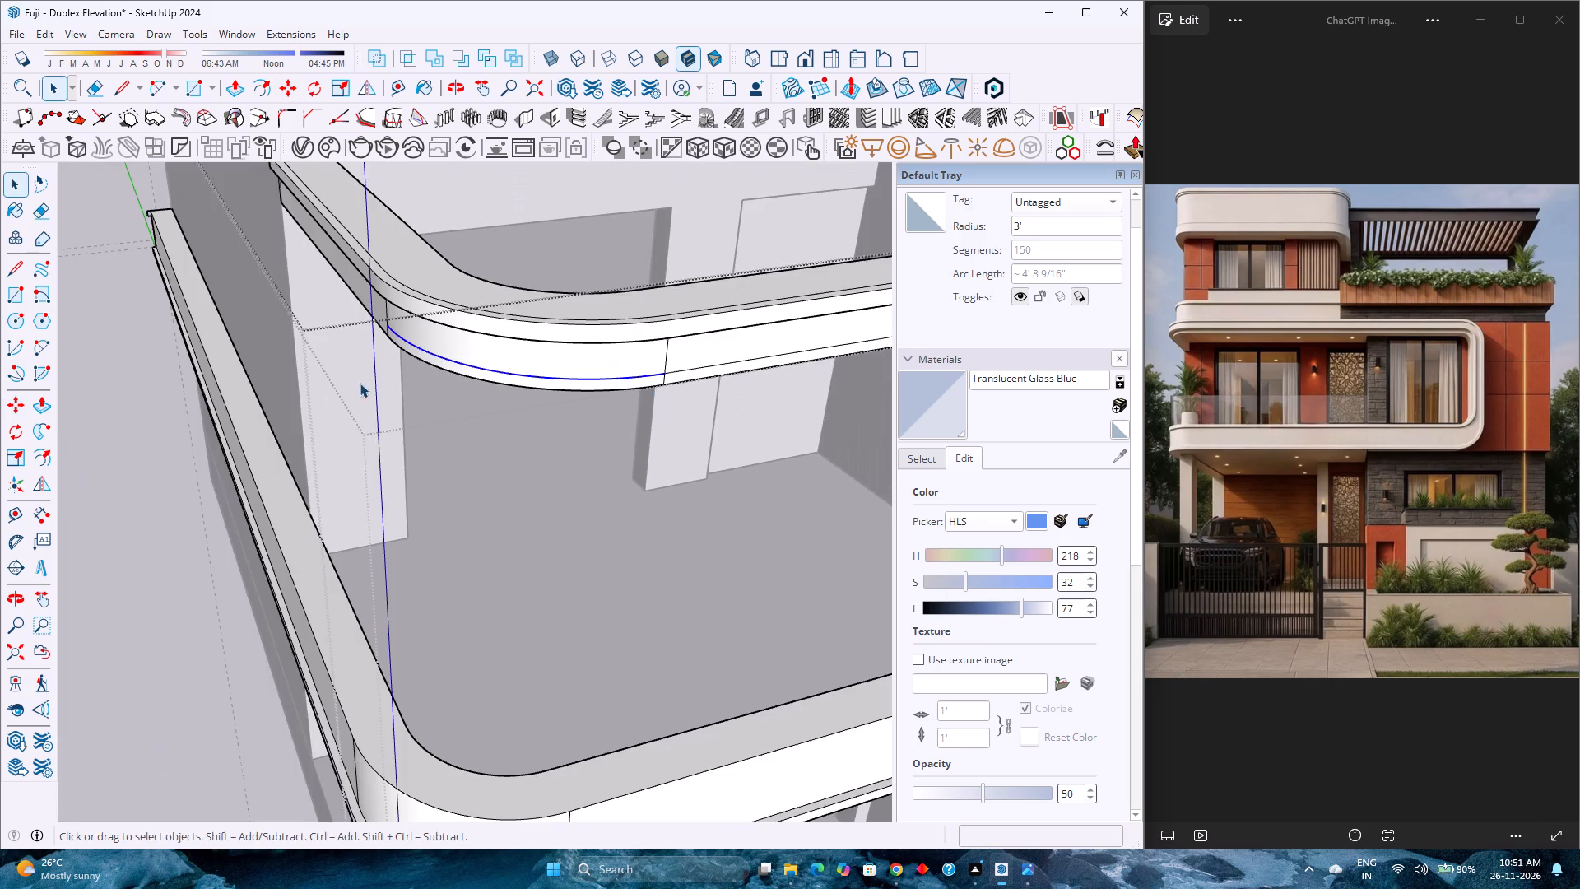
{"action": "middle_click_drag", "start_coordinate": [363, 379], "coordinate": [609, 363]}
{"action": "middle_click_drag", "start_coordinate": [609, 363], "coordinate": [620, 361]}
{"action": "scroll", "coordinate": [629, 357], "scroll_direction": "down", "scroll_amount": 4}
{"action": "scroll", "coordinate": [340, 363], "scroll_direction": "up", "scroll_amount": 6}
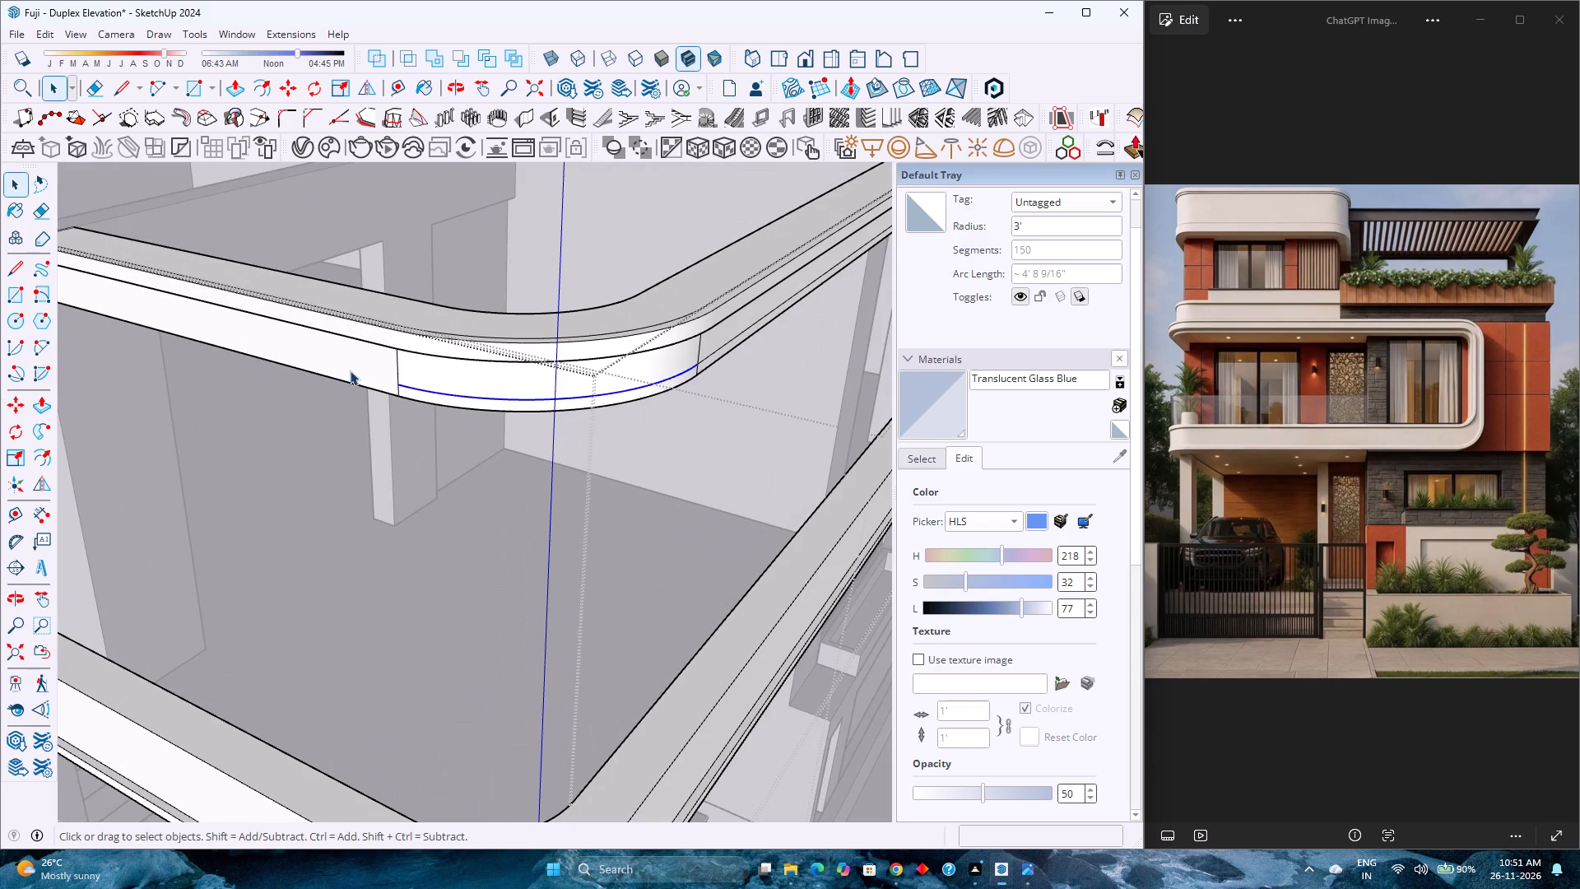
{"action": "left_click", "coordinate": [354, 382]}
{"action": "key", "text": "m"}
{"action": "scroll", "coordinate": [371, 385], "scroll_direction": "up", "scroll_amount": 2}
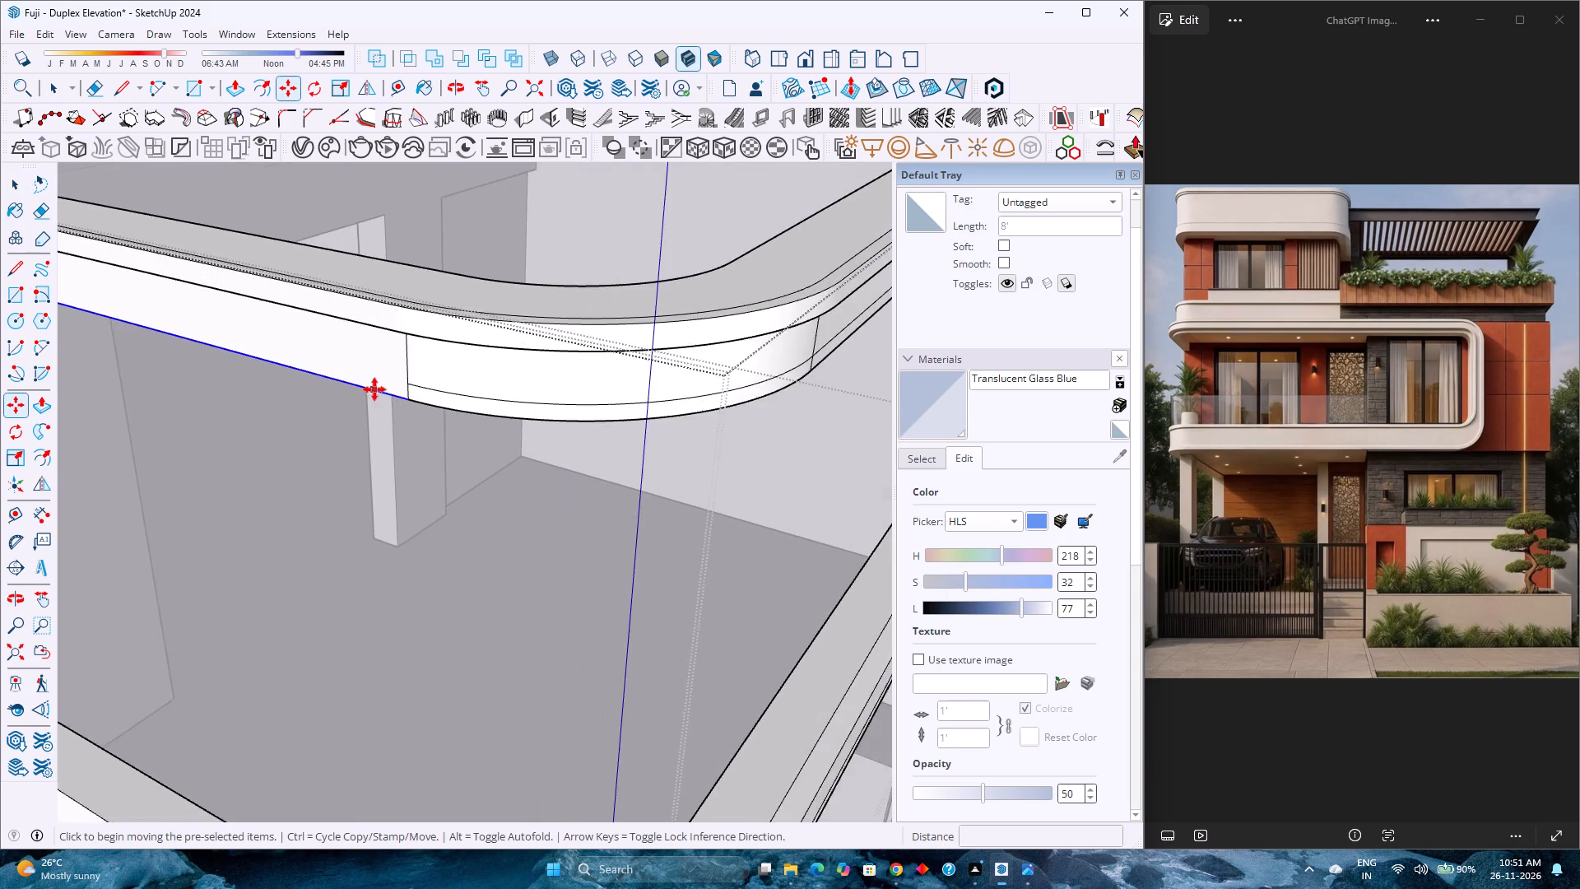
{"action": "scroll", "coordinate": [374, 389], "scroll_direction": "up", "scroll_amount": 4}
{"action": "left_click", "coordinate": [421, 384]}
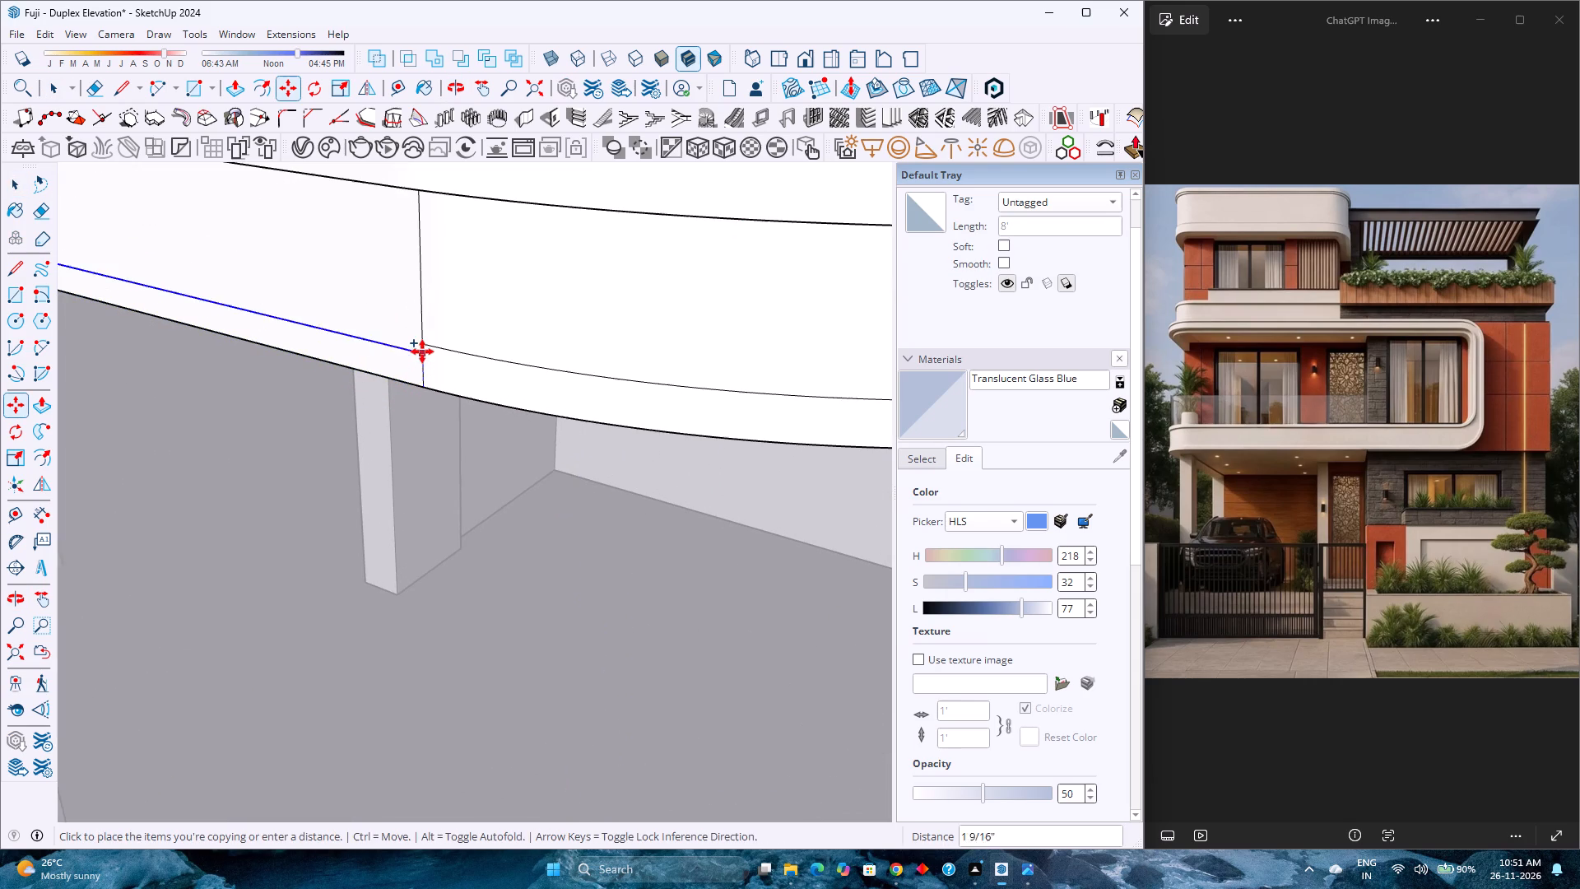
{"action": "left_click", "coordinate": [422, 347]}
{"action": "key", "text": "space"}
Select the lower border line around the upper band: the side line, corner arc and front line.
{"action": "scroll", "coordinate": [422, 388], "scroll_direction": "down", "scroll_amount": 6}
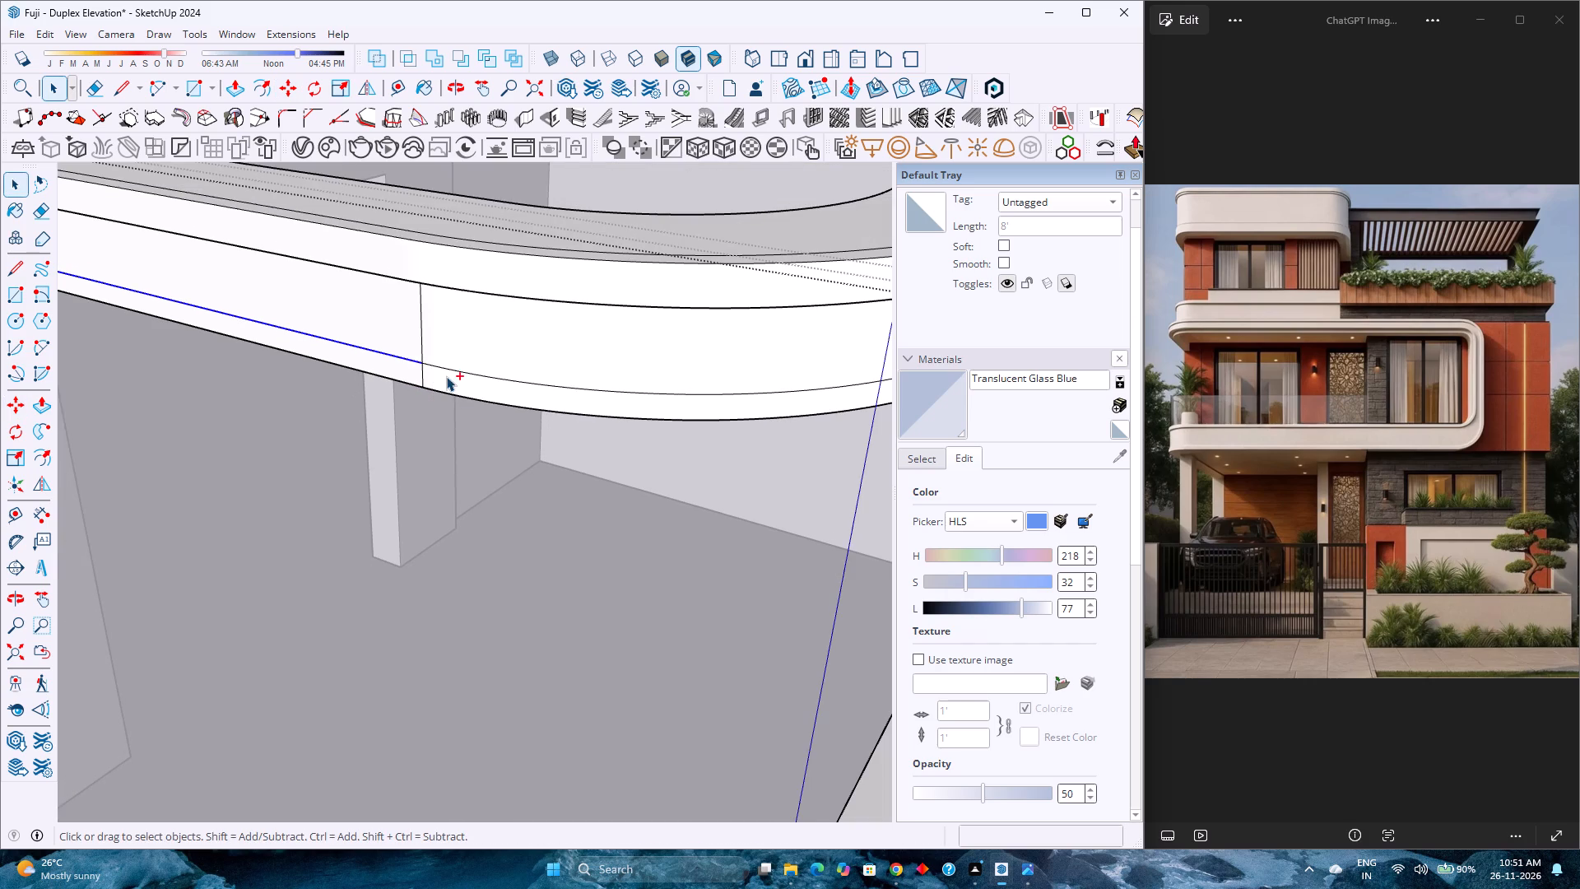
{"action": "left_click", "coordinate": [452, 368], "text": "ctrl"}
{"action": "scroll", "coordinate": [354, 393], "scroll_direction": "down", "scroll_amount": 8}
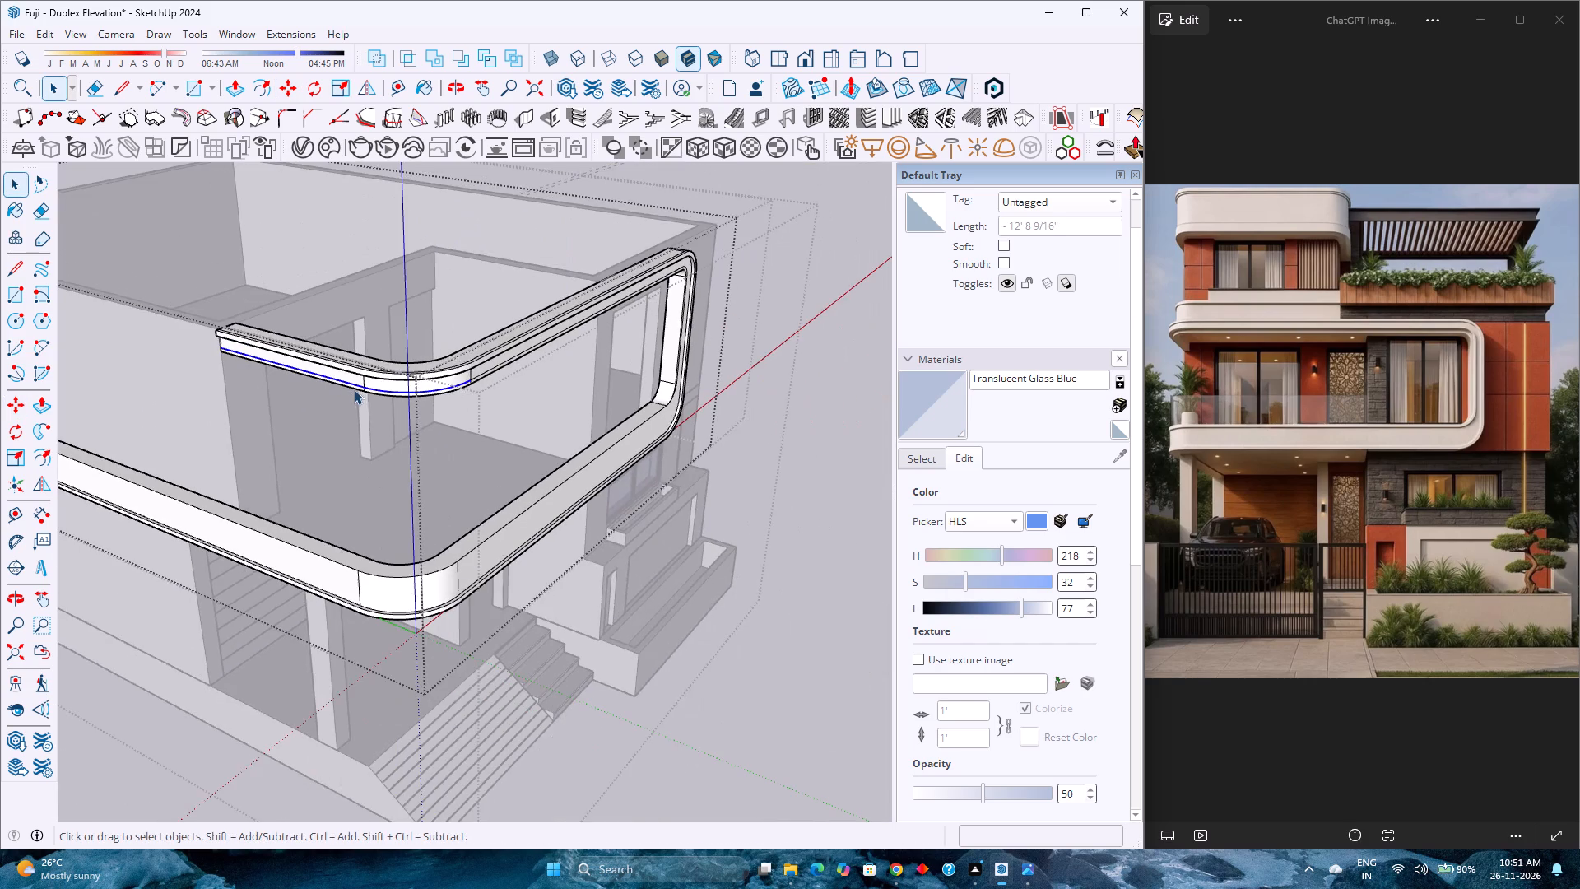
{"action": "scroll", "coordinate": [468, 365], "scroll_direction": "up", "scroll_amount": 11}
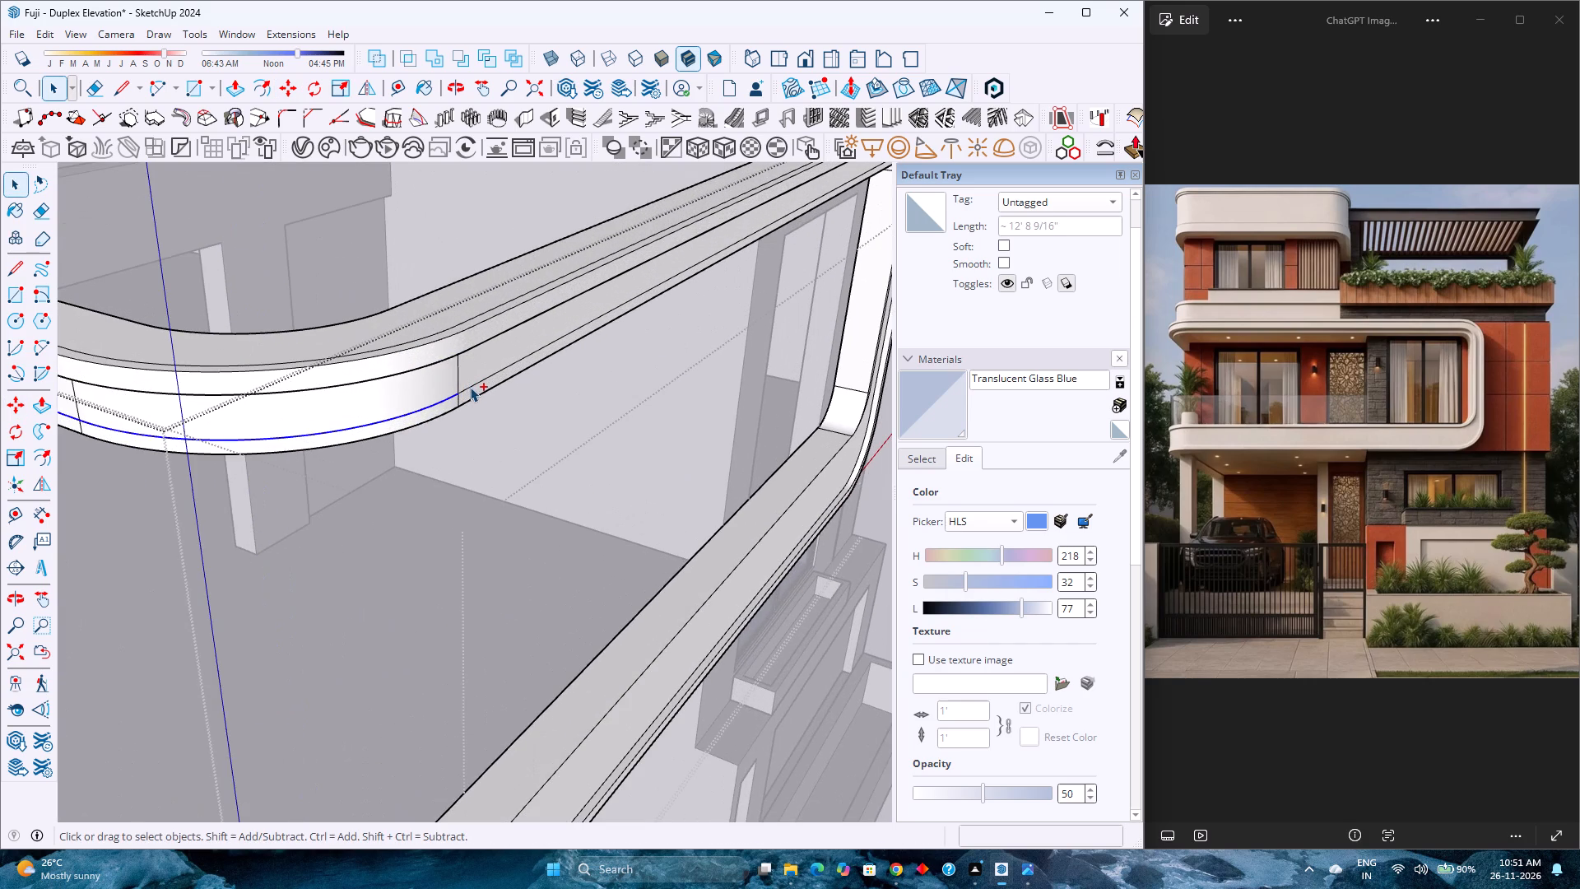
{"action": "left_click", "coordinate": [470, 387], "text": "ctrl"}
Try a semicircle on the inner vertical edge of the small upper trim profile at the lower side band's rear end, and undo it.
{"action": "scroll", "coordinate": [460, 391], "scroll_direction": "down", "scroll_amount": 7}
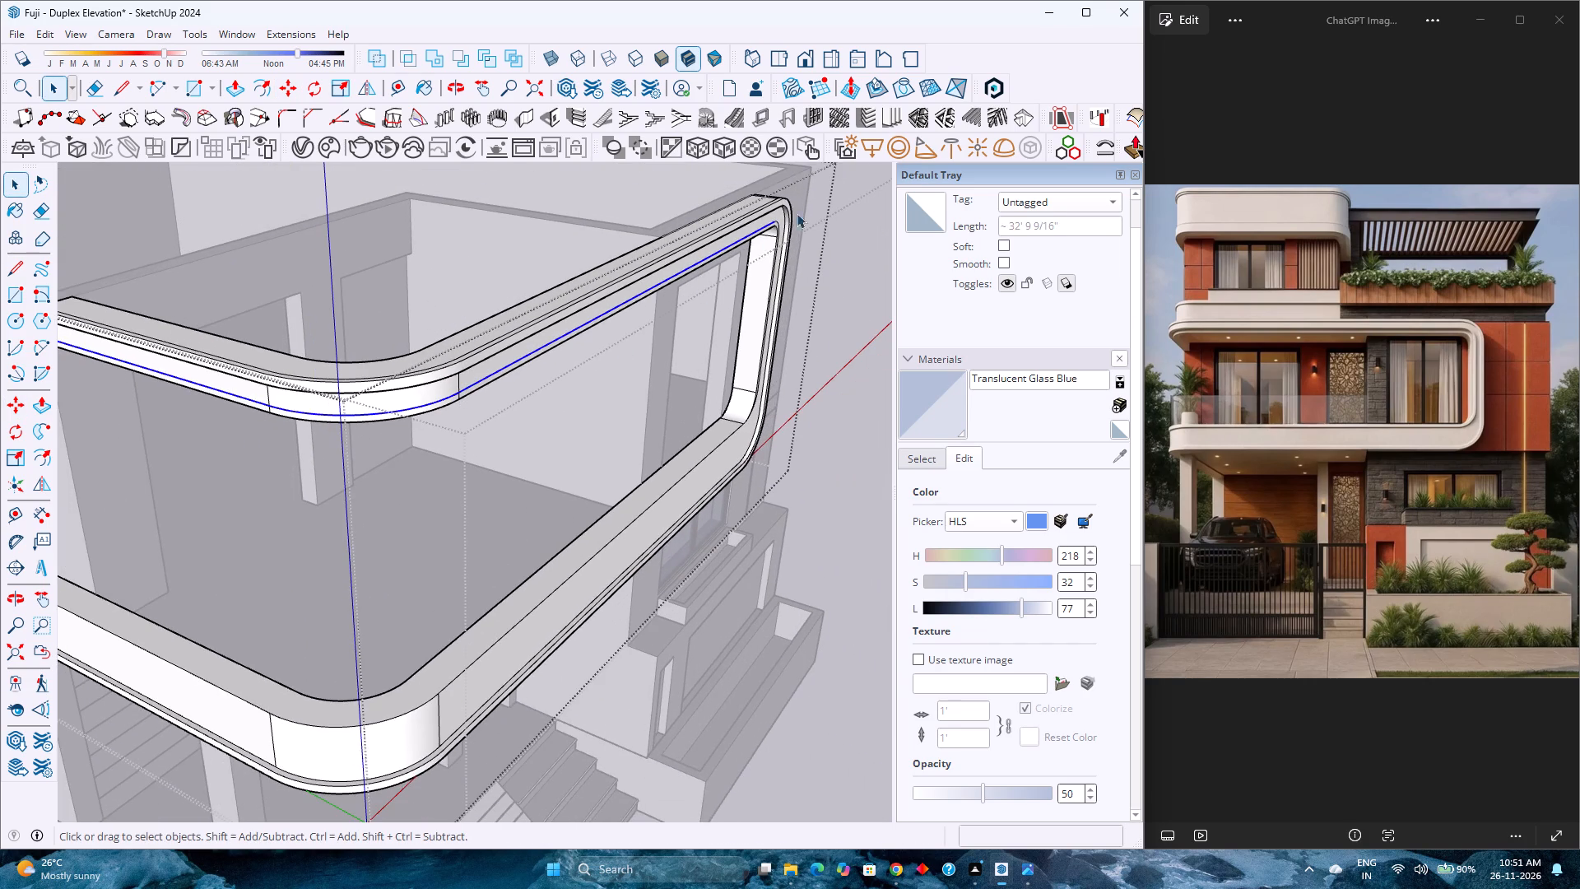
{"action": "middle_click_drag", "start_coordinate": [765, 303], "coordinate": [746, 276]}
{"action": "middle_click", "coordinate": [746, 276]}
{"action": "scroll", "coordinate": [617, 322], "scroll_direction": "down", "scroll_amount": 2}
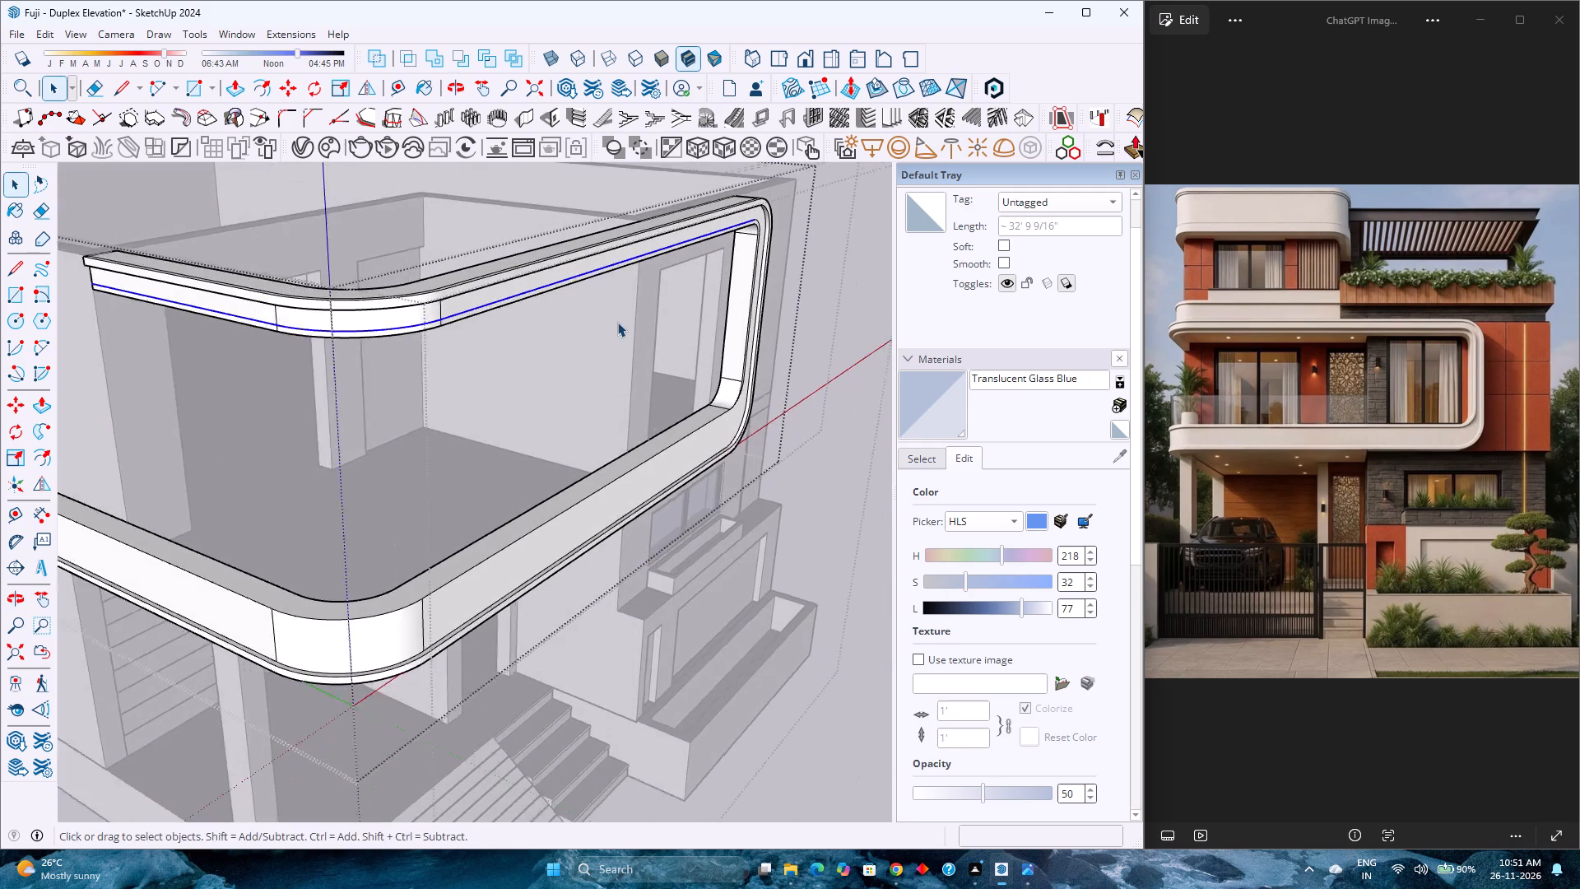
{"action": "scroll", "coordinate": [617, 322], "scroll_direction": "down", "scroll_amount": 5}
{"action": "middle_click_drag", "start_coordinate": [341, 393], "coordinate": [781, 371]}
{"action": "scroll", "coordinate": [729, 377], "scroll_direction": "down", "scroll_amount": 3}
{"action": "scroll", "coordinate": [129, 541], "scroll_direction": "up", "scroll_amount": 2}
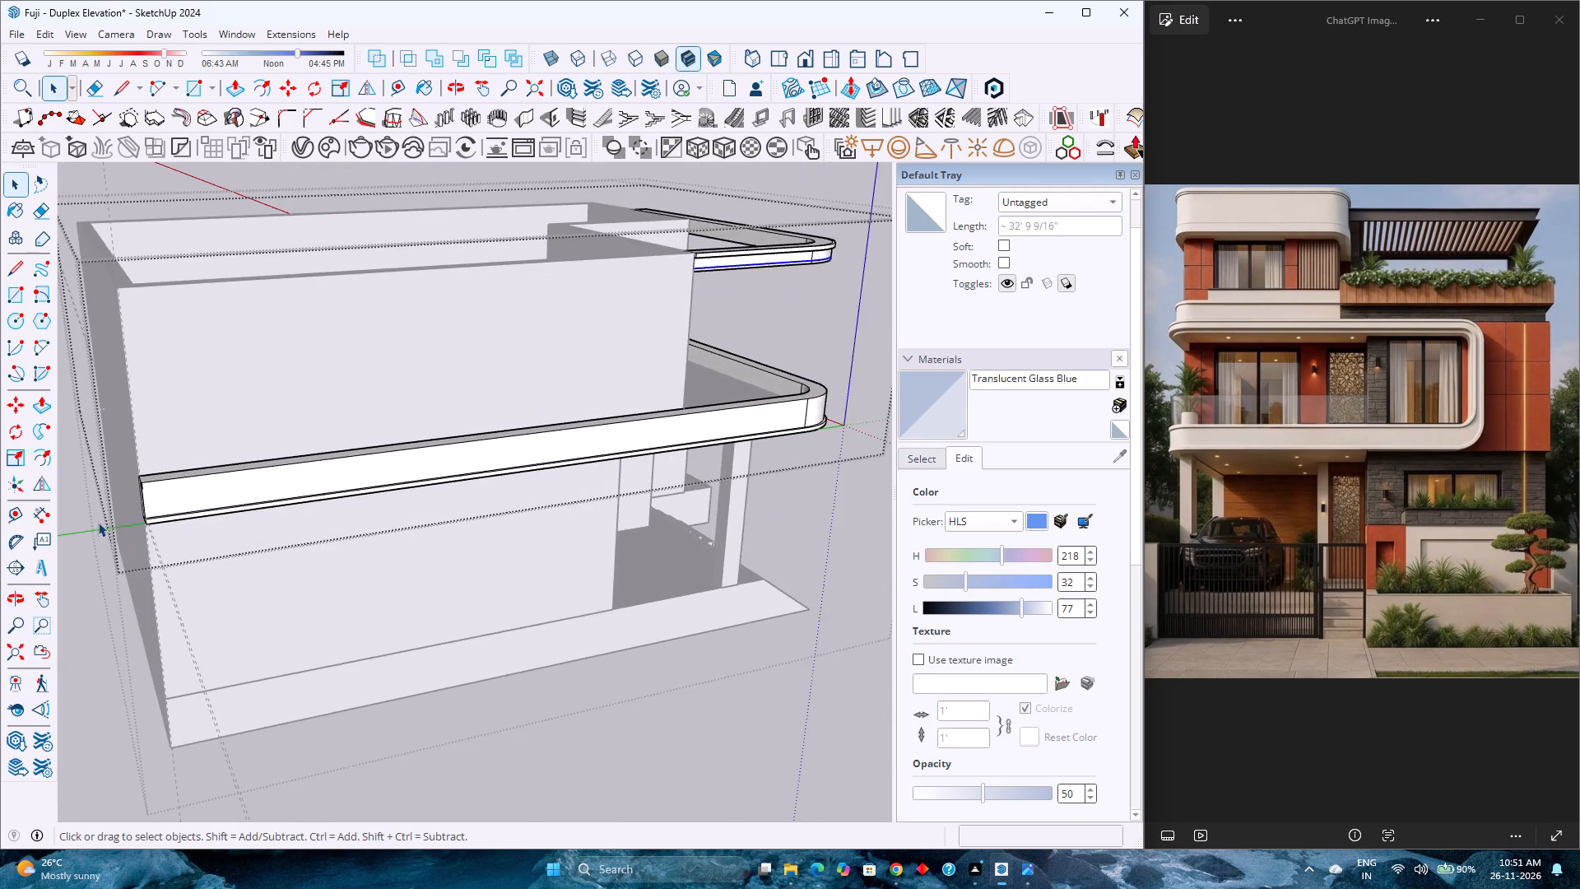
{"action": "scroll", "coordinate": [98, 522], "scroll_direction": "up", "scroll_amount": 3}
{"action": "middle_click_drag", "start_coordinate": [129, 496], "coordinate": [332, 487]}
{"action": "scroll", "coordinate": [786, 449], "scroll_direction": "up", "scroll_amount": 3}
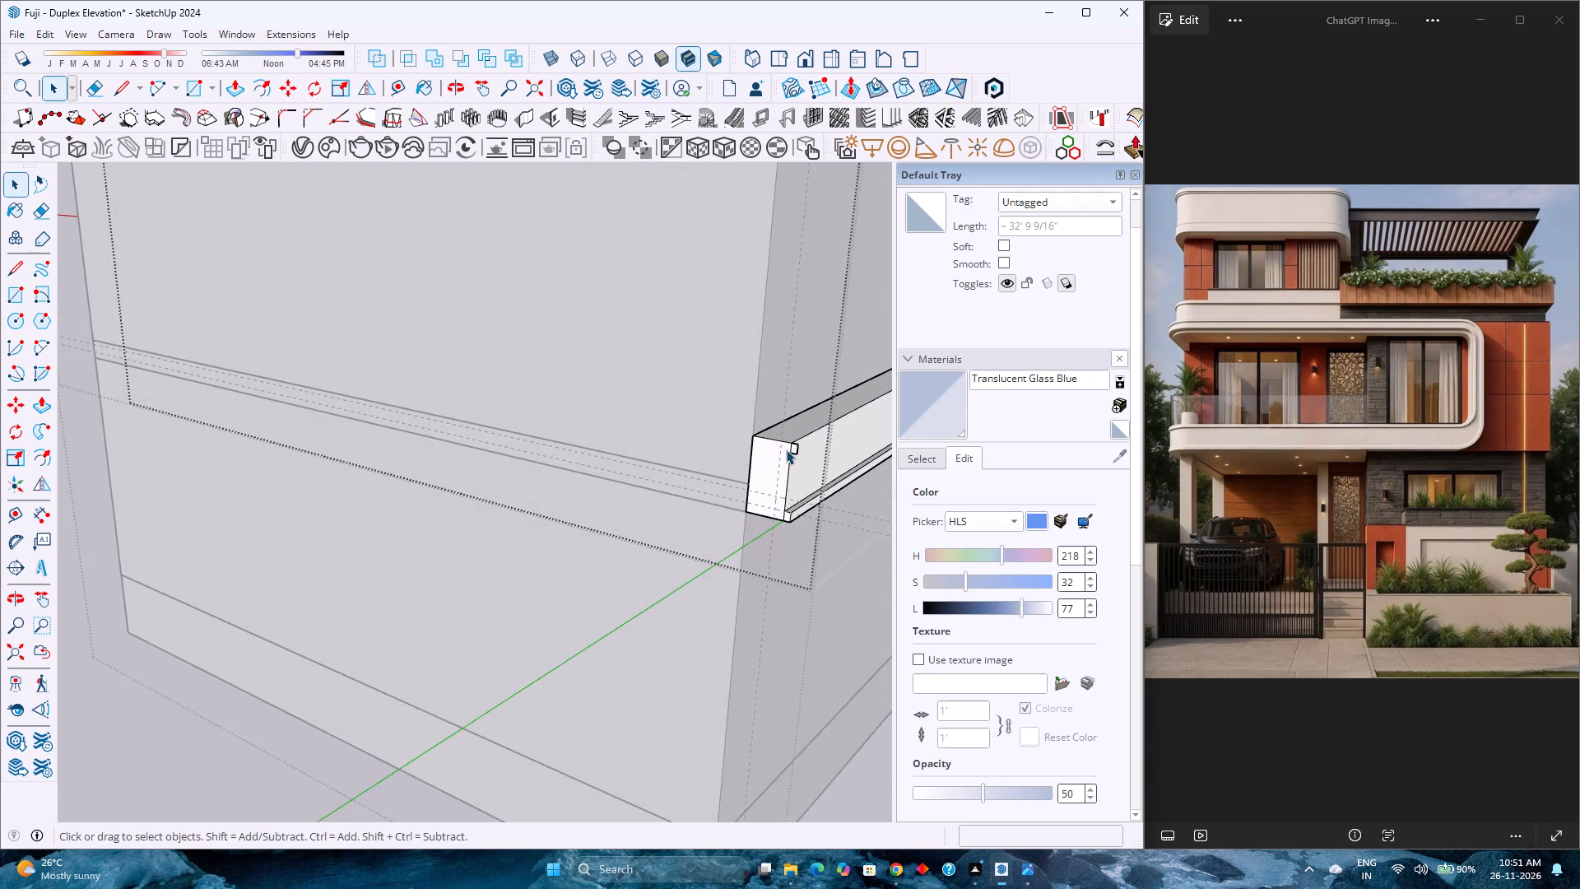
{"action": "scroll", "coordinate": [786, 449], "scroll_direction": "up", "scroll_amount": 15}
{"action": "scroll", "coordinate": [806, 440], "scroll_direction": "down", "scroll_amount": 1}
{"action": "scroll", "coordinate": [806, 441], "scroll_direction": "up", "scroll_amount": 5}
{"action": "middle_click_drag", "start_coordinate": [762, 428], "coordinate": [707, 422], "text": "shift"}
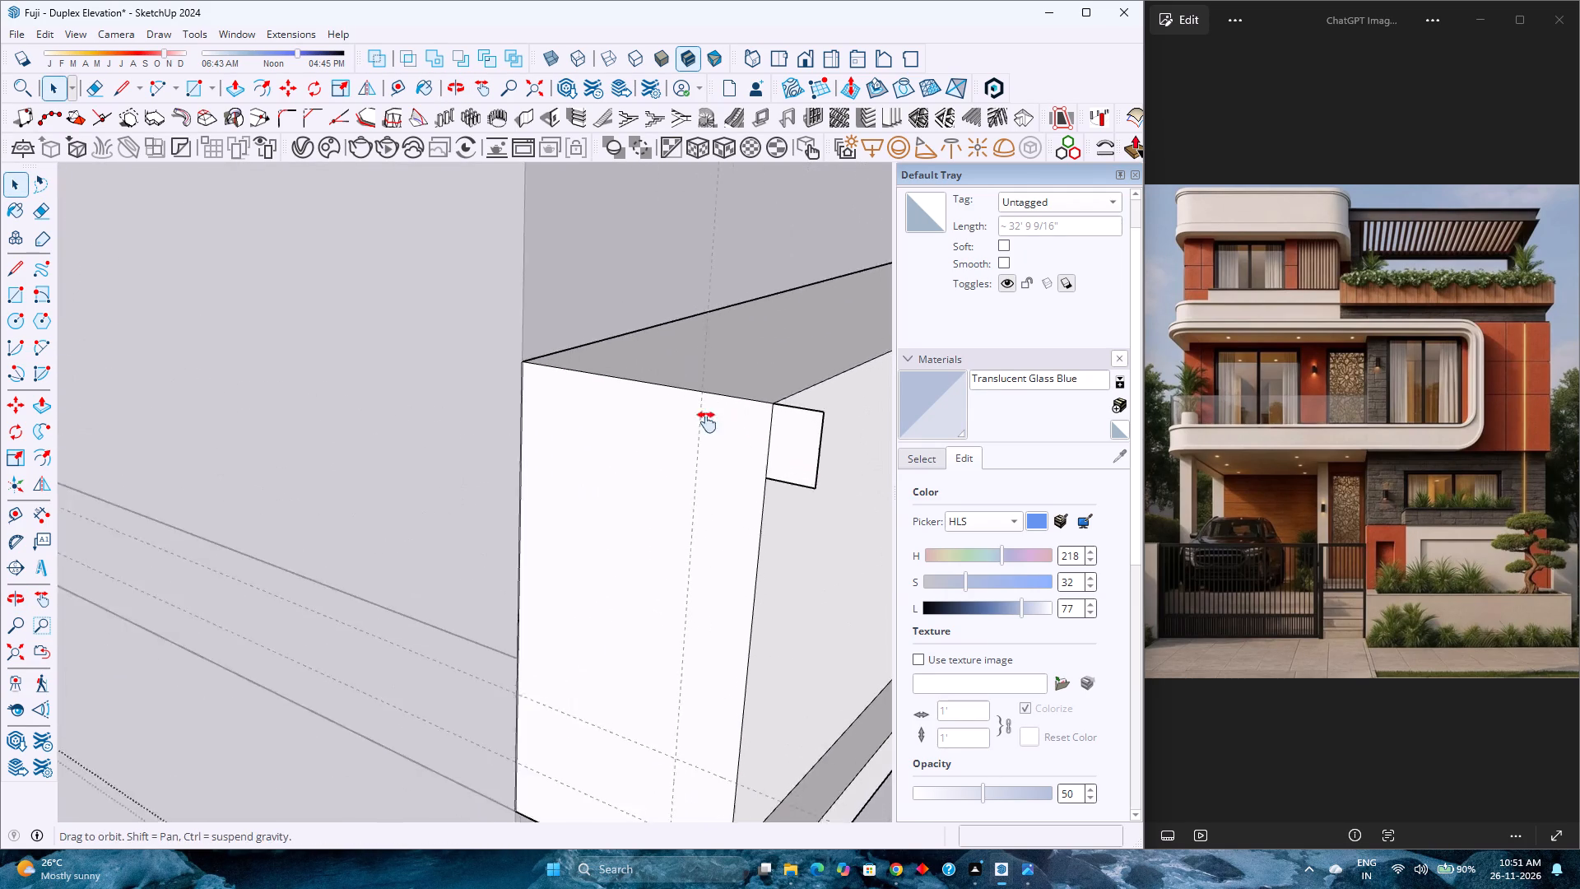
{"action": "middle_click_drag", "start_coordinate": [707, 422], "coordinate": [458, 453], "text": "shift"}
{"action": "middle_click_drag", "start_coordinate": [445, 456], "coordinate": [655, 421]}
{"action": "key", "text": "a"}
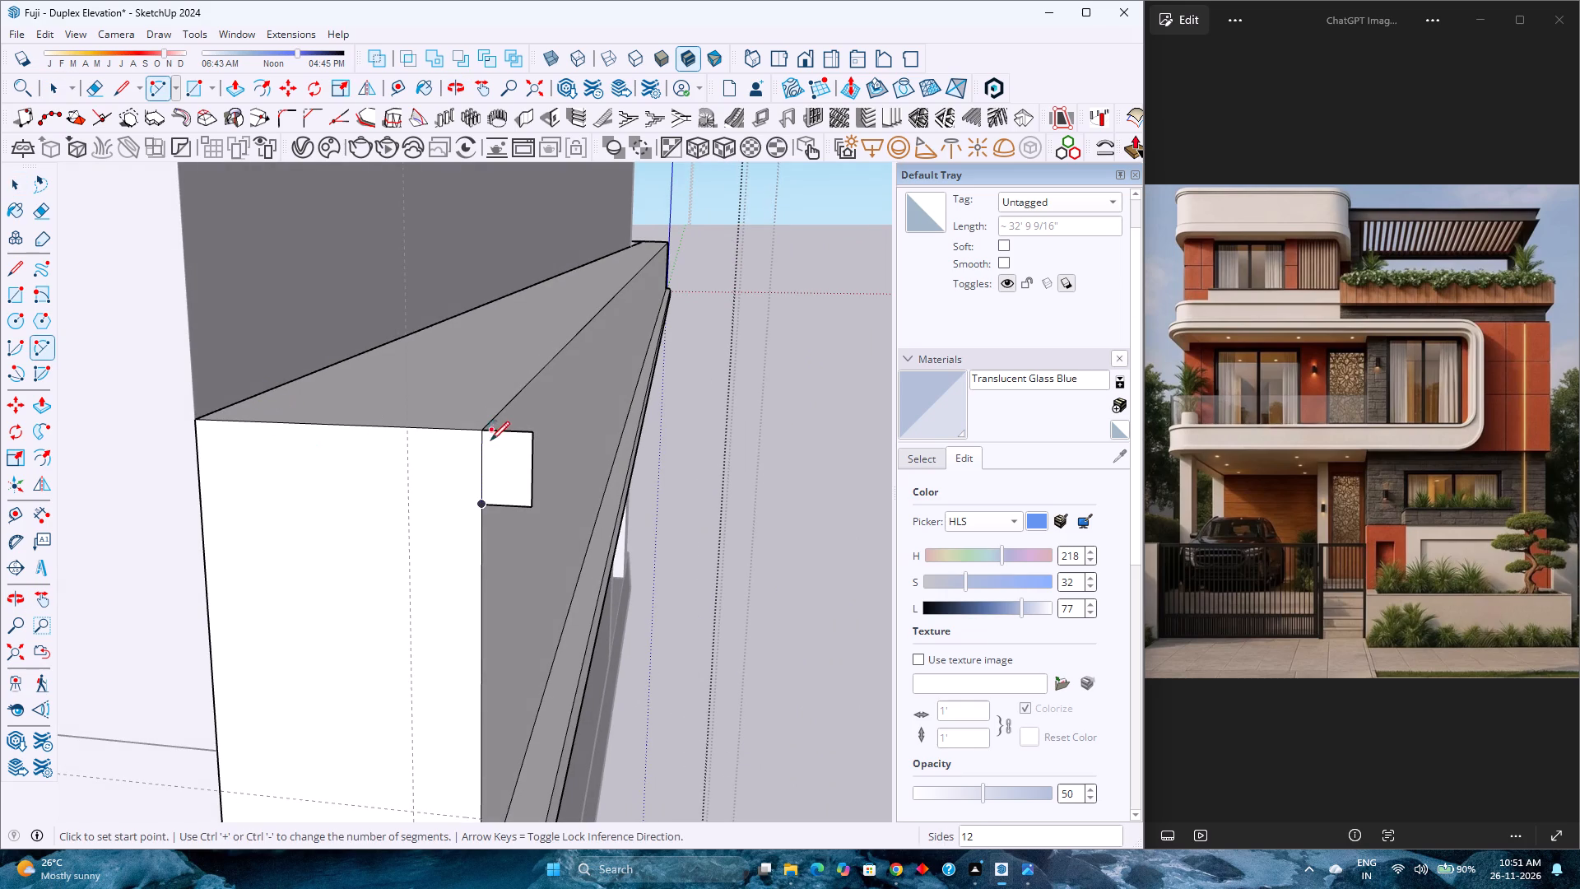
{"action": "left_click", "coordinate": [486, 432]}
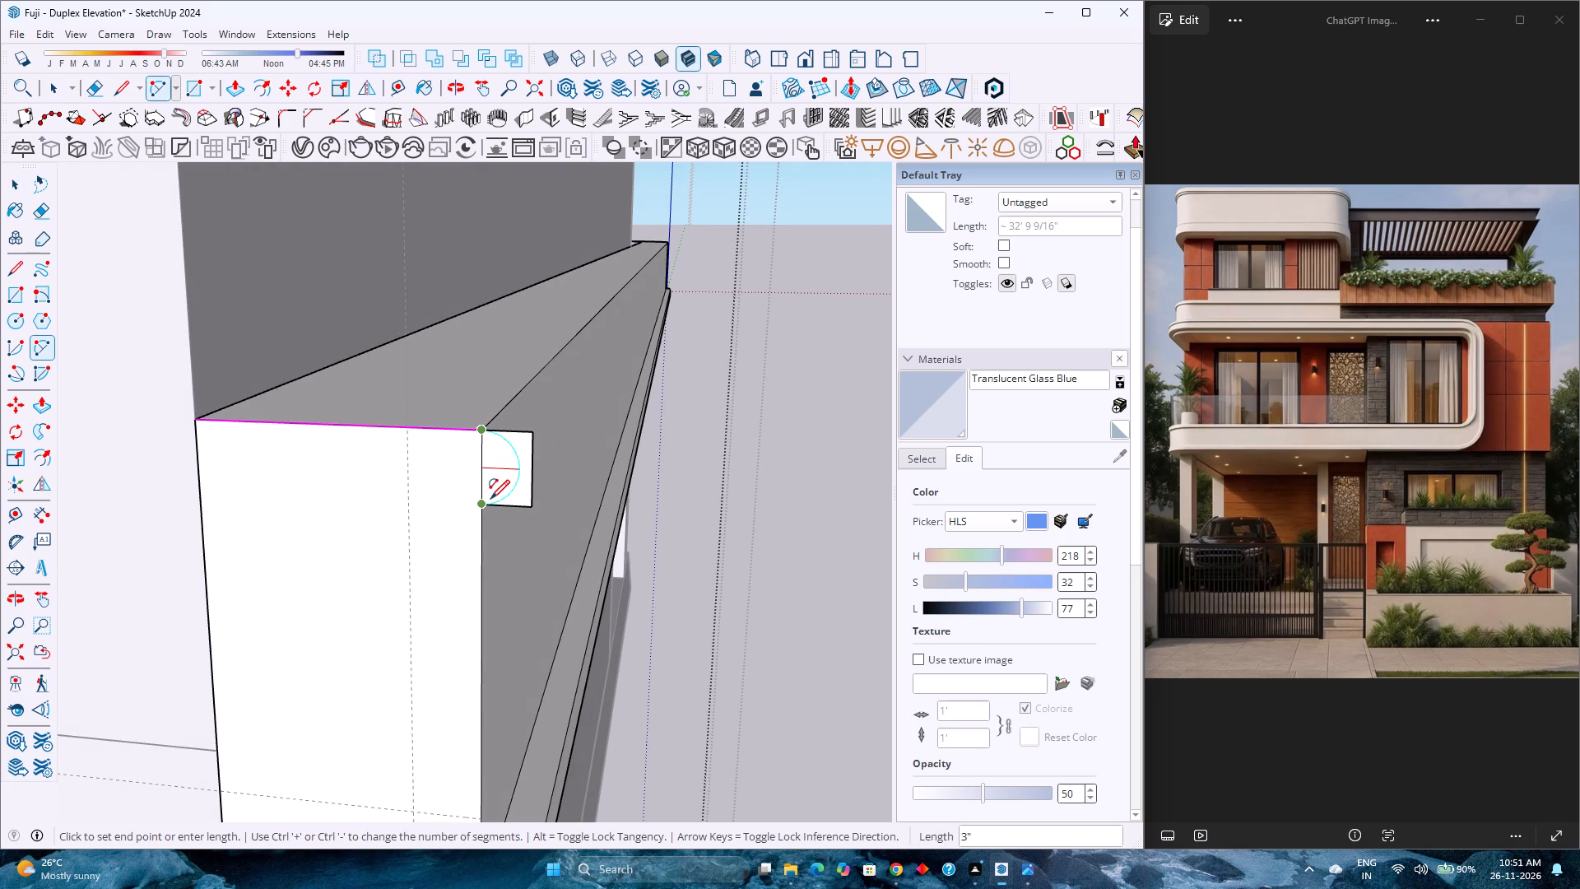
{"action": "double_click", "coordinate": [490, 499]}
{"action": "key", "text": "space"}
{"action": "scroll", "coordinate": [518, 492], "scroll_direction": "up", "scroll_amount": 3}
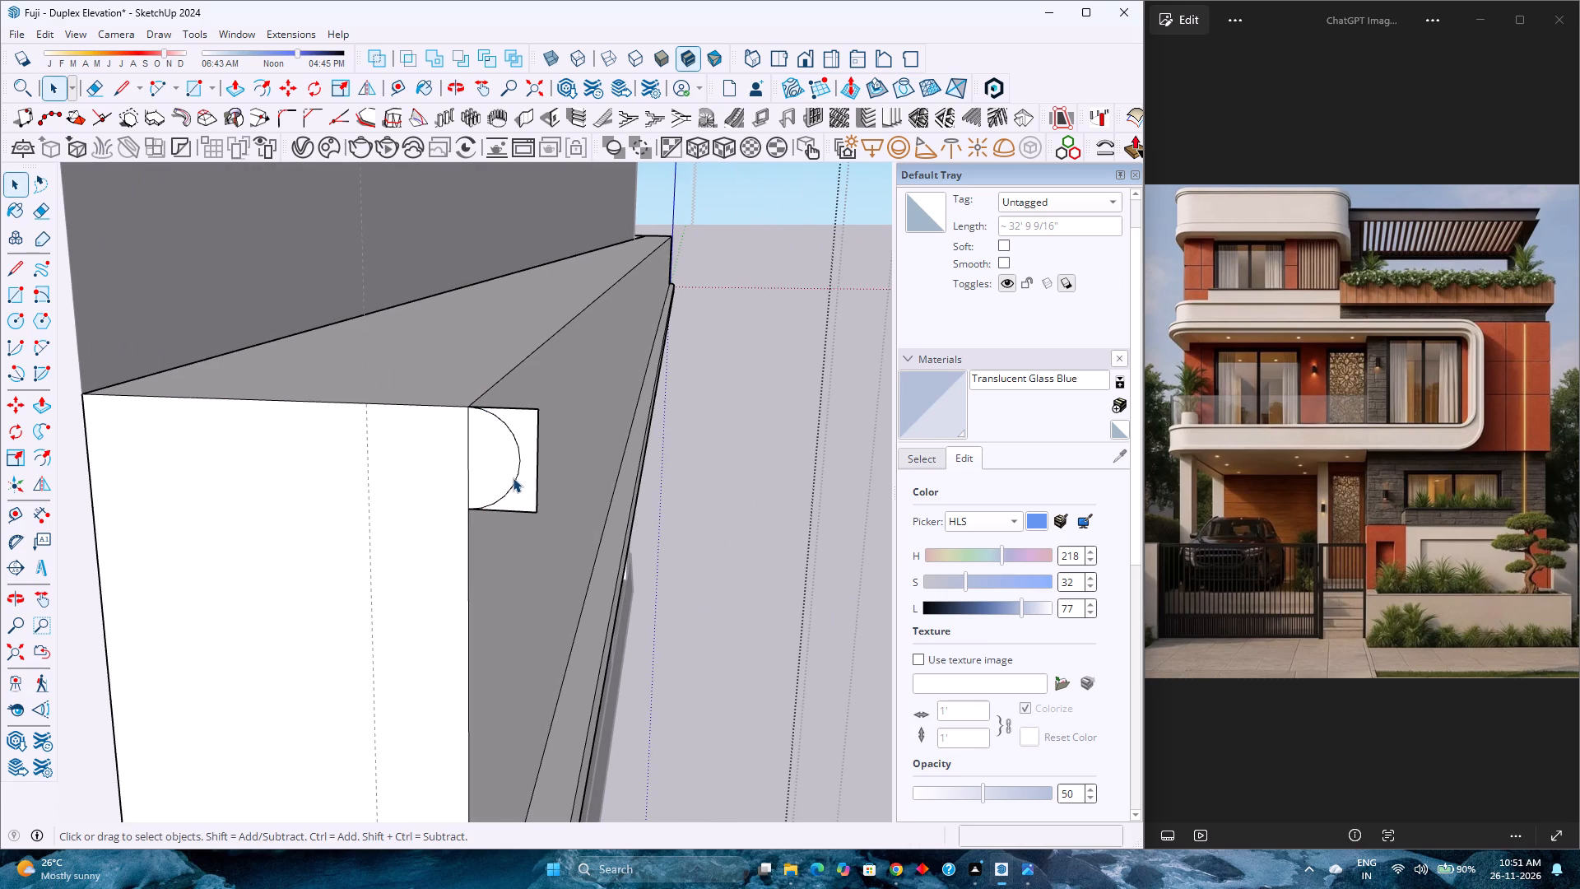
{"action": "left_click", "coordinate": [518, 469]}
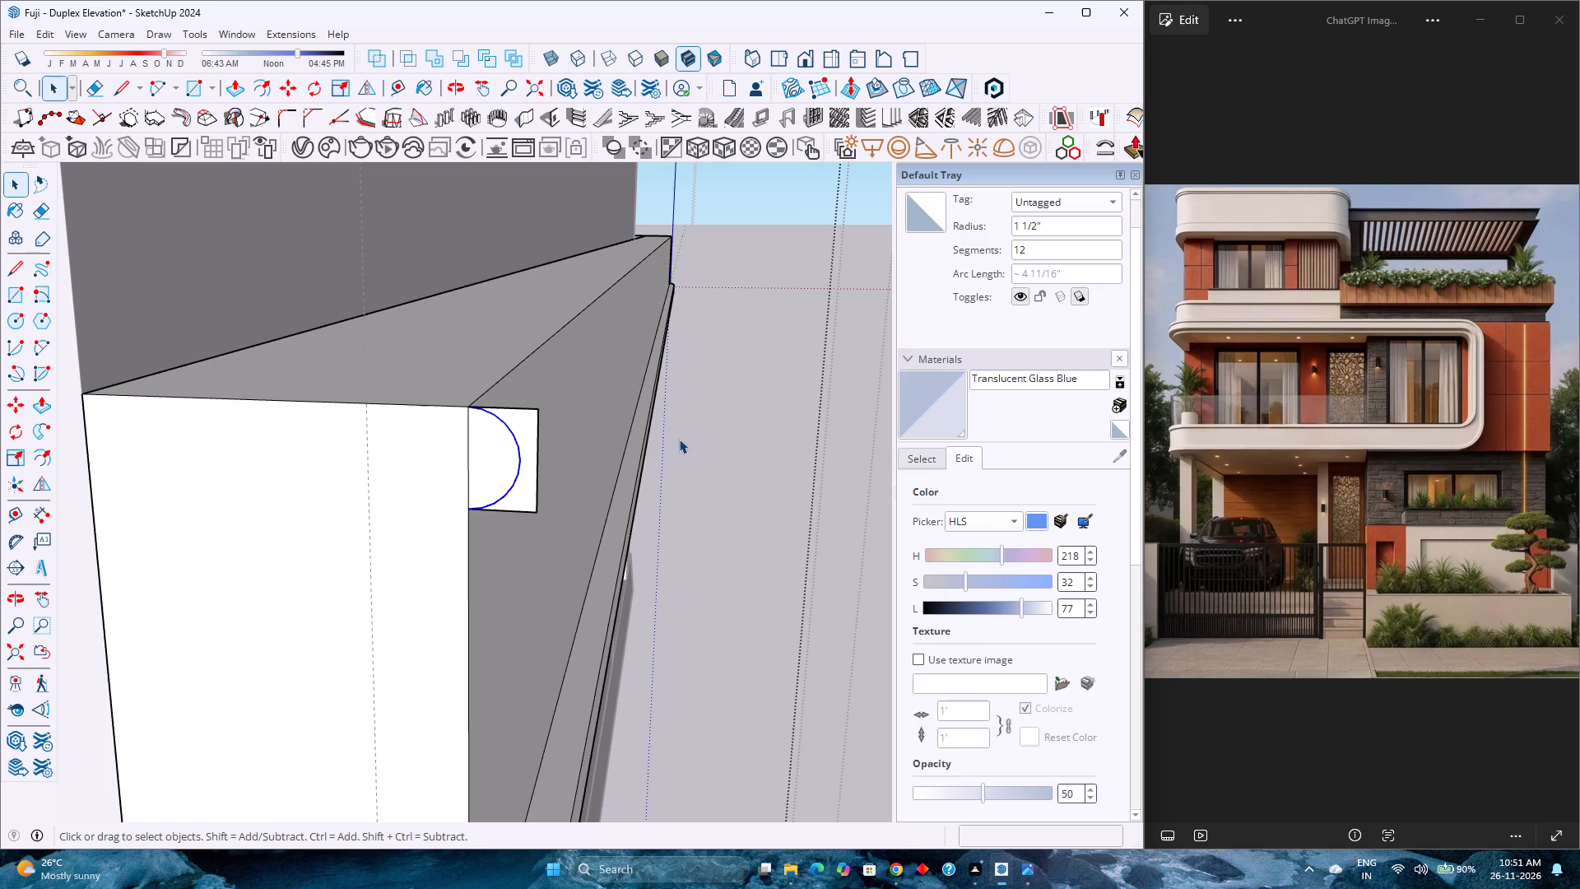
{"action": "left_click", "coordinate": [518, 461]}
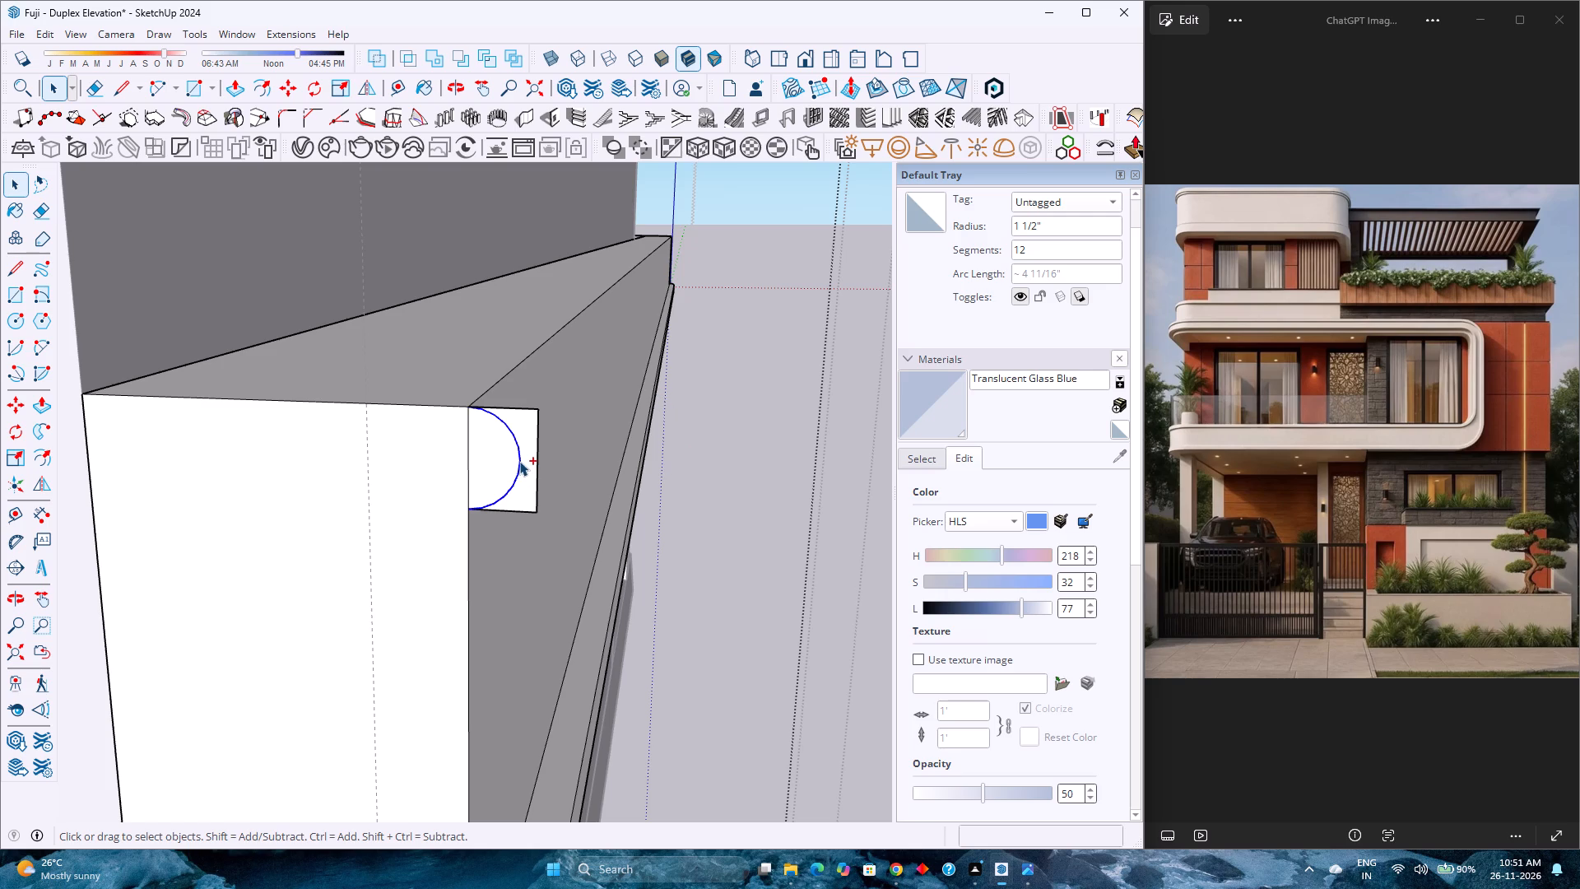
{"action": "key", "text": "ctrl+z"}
Move the small trim profile's outer vertical edge 1" inward toward the band.
{"action": "left_click", "coordinate": [537, 454]}
{"action": "key", "text": "m"}
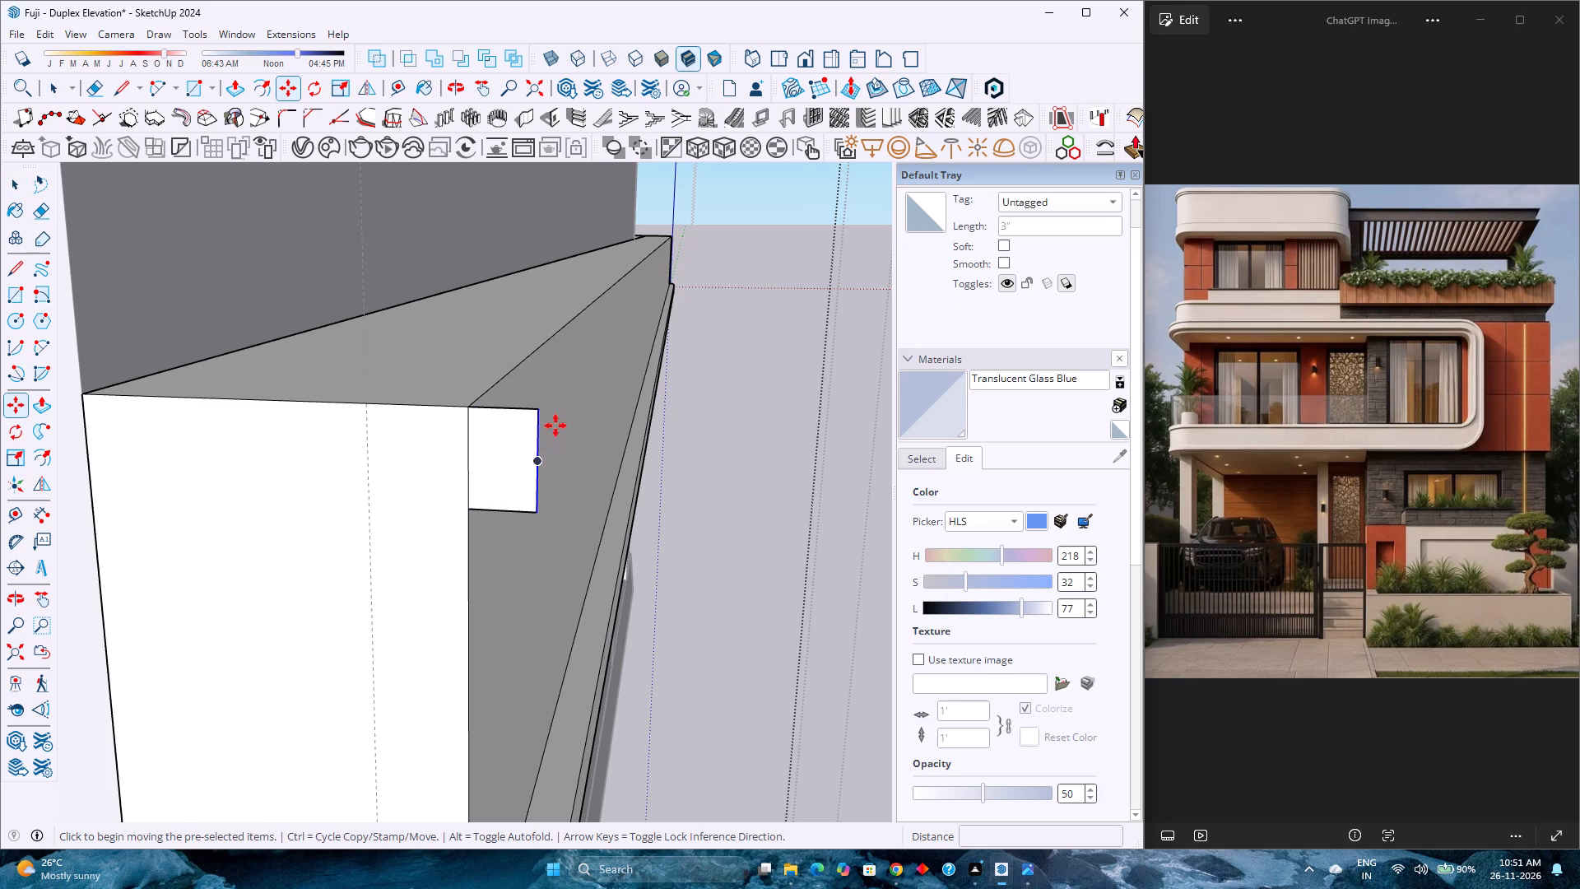
{"action": "left_click", "coordinate": [537, 407]}
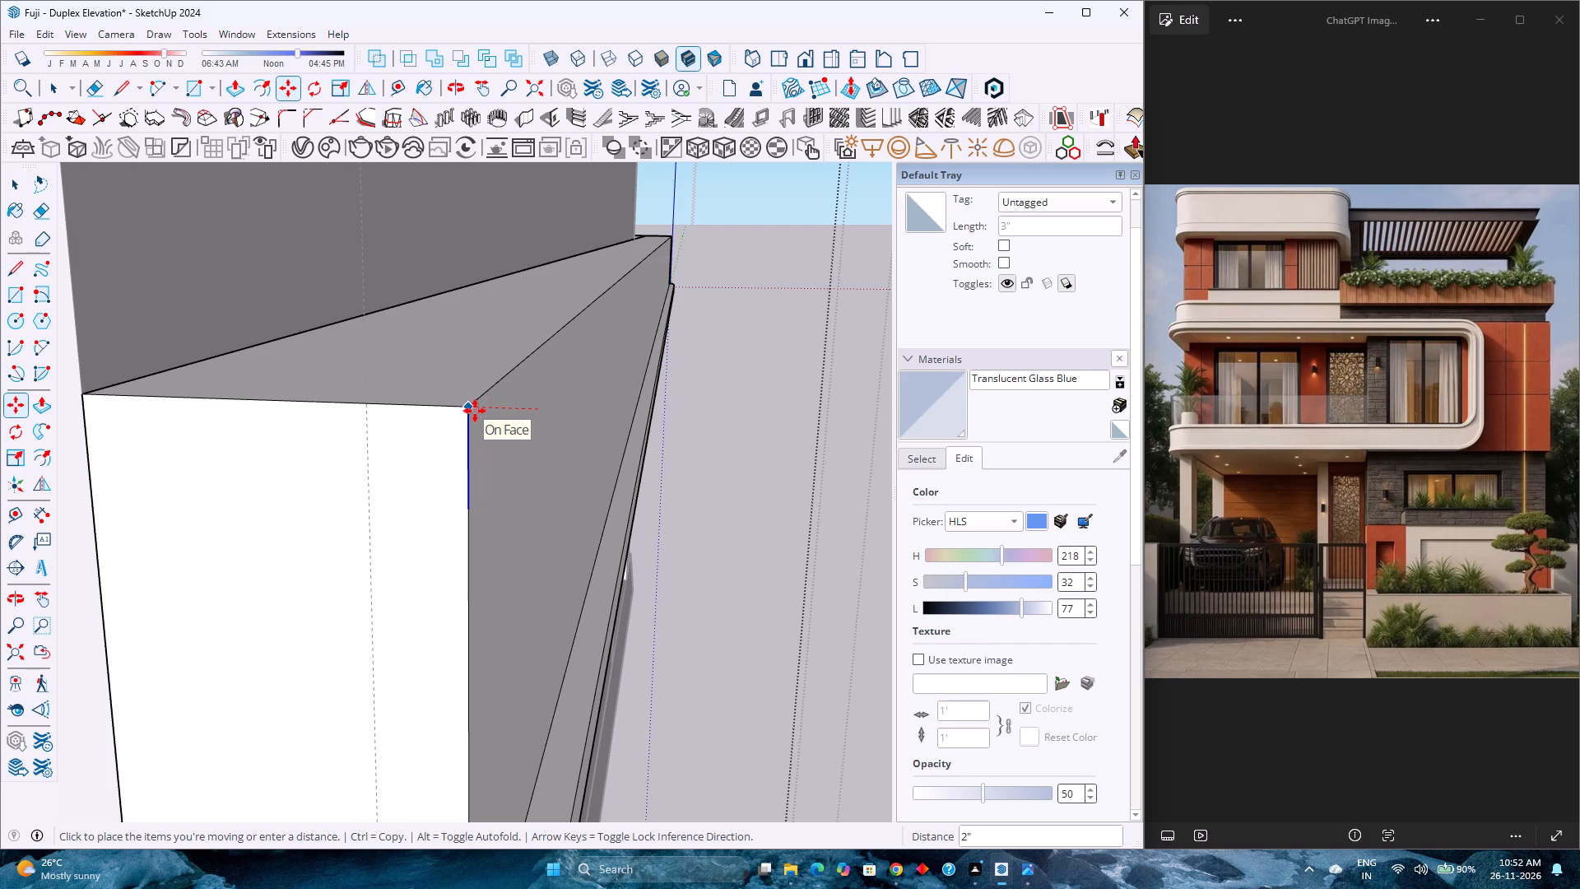
{"action": "key", "text": "1"}
{"action": "key", "text": "Return"}
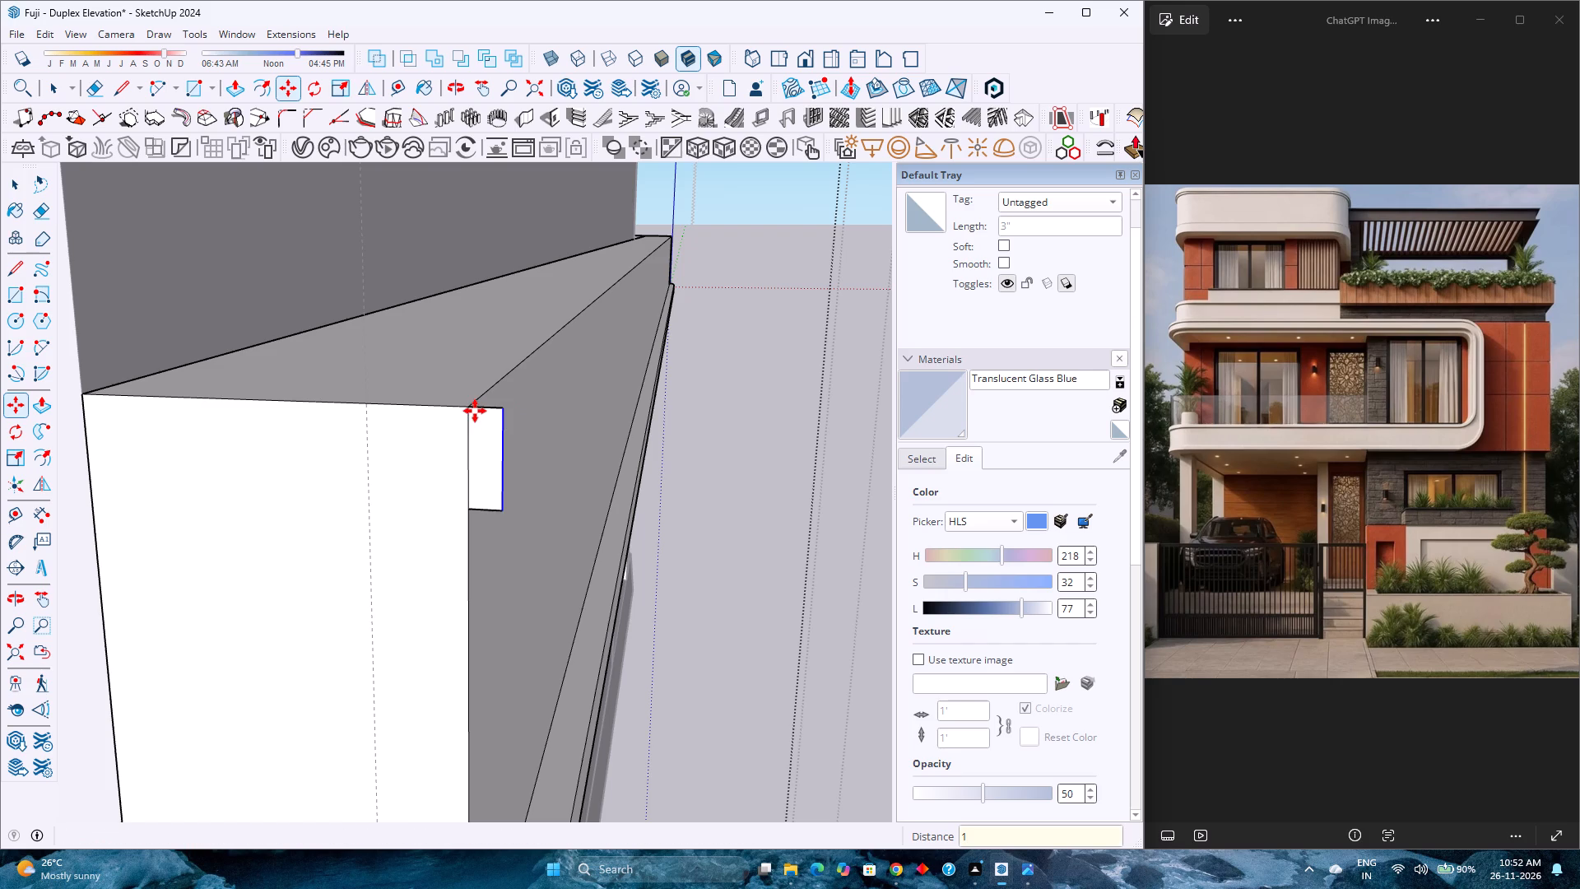
Draw an outward semicircle across the full 3" outer edge of the small trim profile.
{"action": "key", "text": "a"}
{"action": "left_click", "coordinate": [504, 407]}
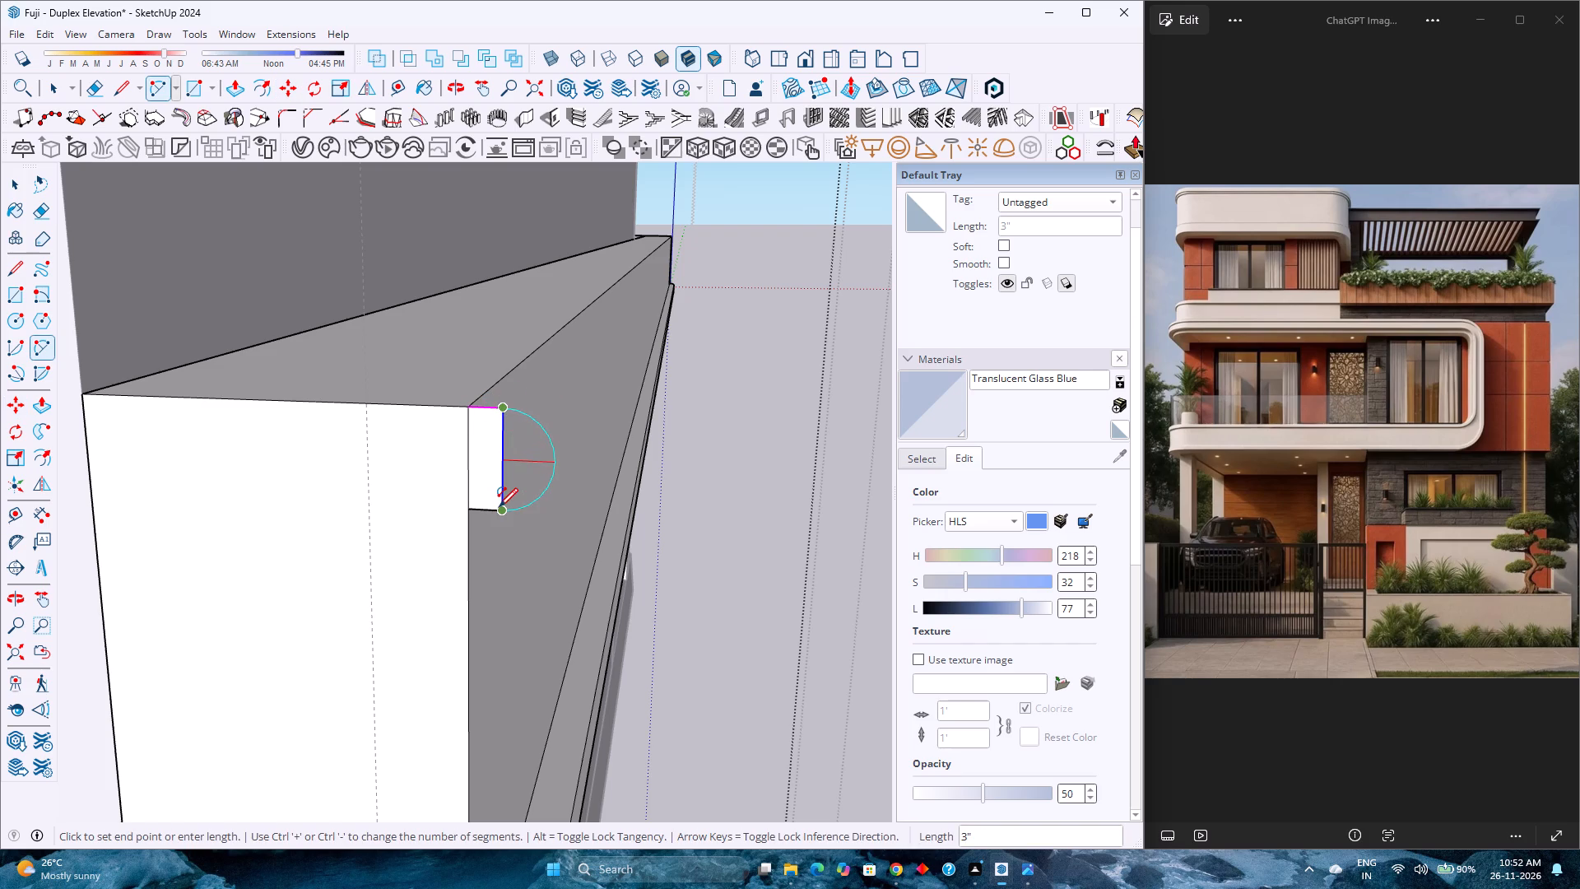
{"action": "double_click", "coordinate": [499, 507]}
{"action": "key", "text": "space"}
{"action": "left_click", "coordinate": [500, 482]}
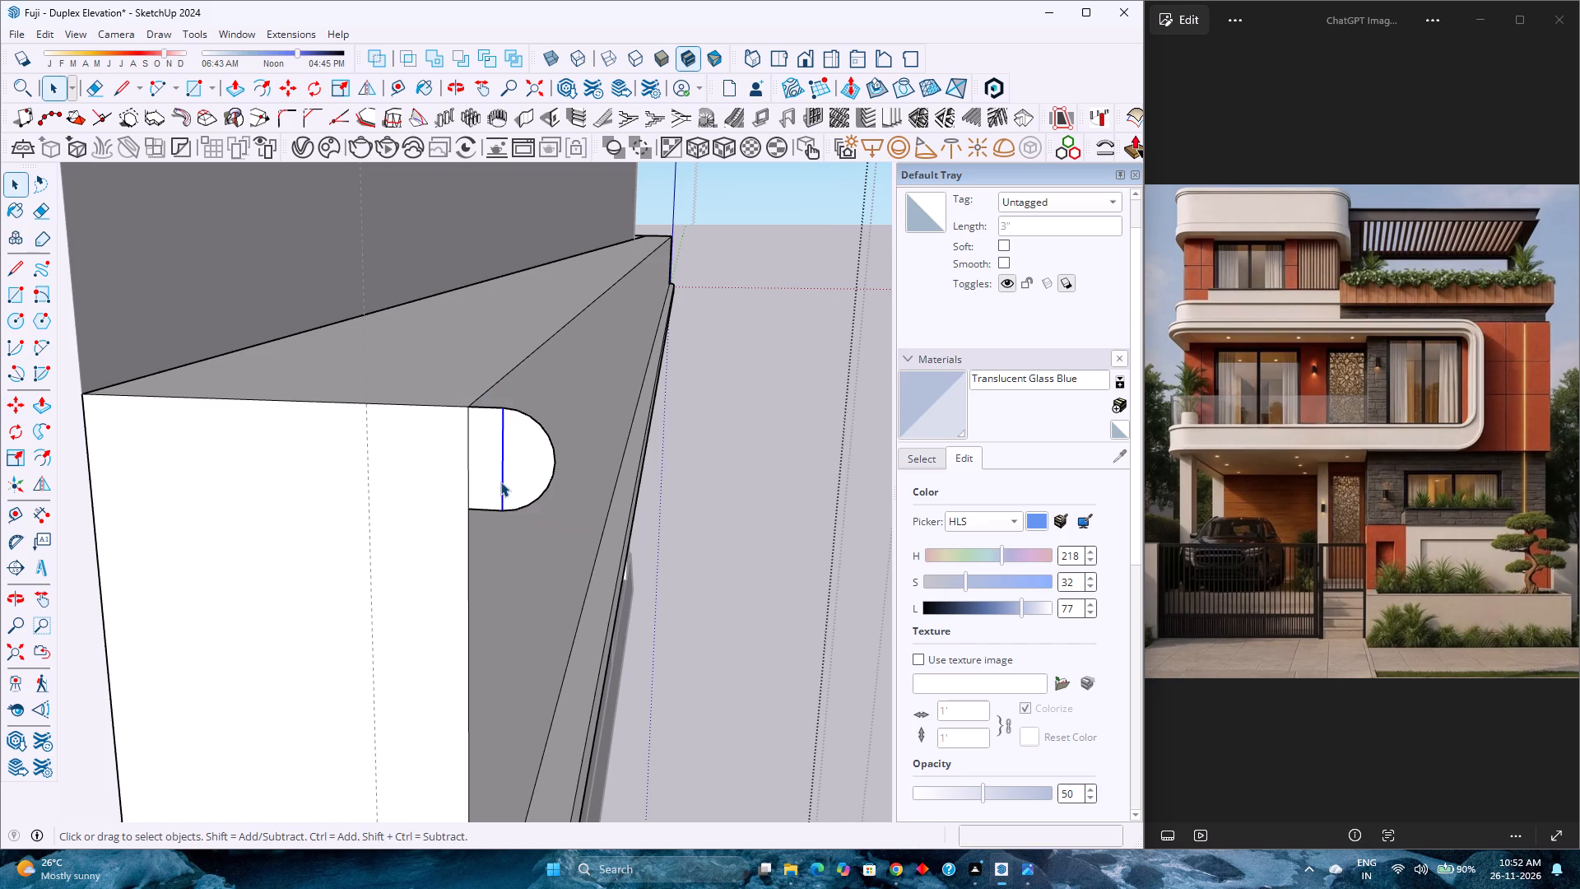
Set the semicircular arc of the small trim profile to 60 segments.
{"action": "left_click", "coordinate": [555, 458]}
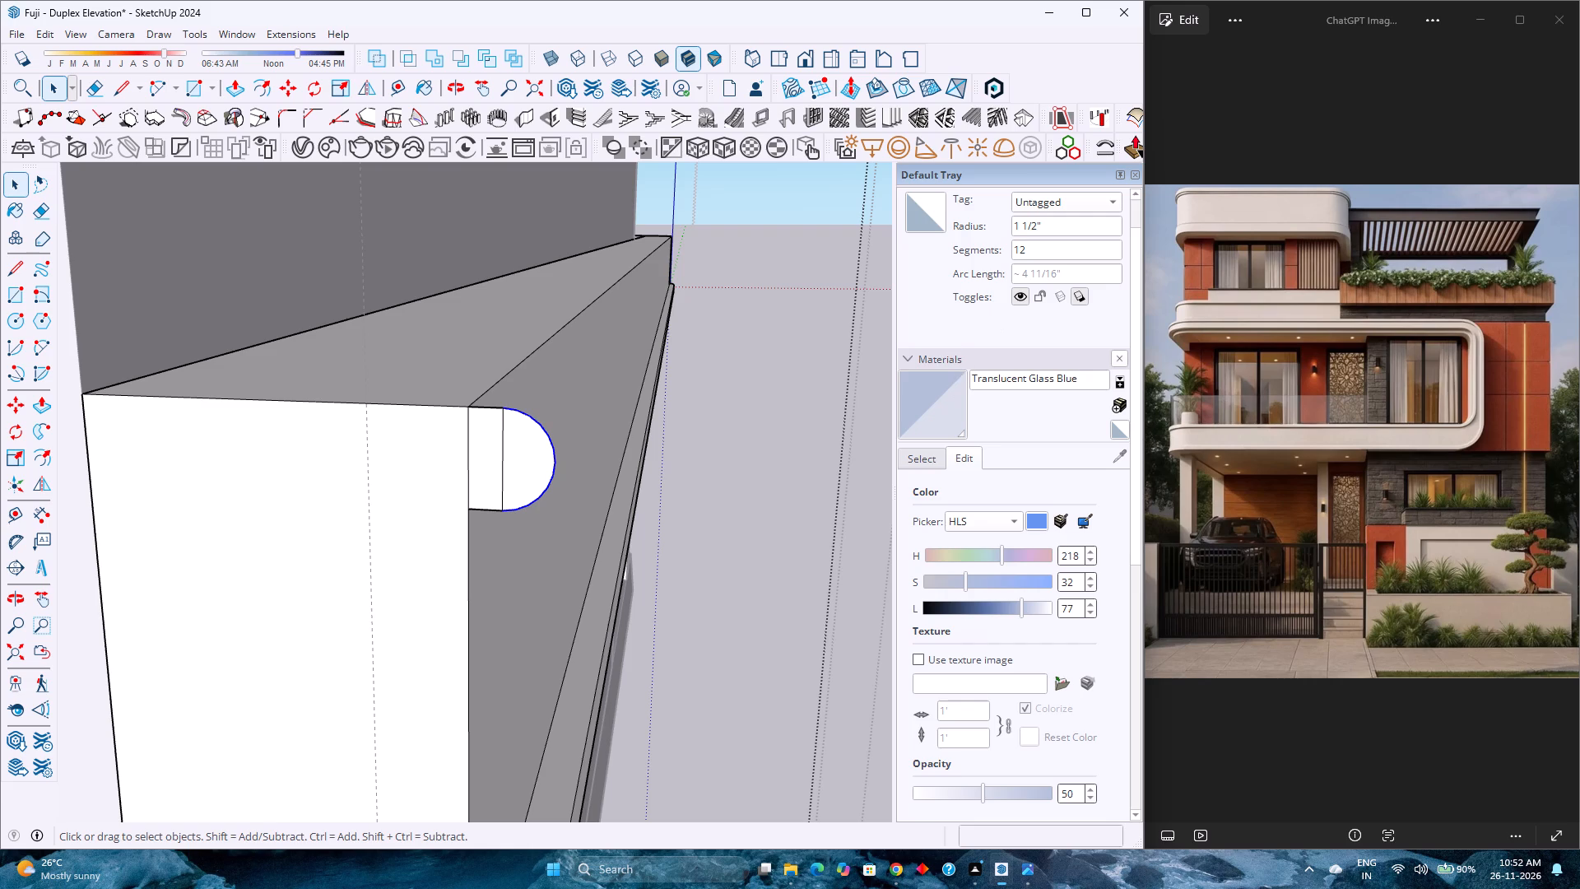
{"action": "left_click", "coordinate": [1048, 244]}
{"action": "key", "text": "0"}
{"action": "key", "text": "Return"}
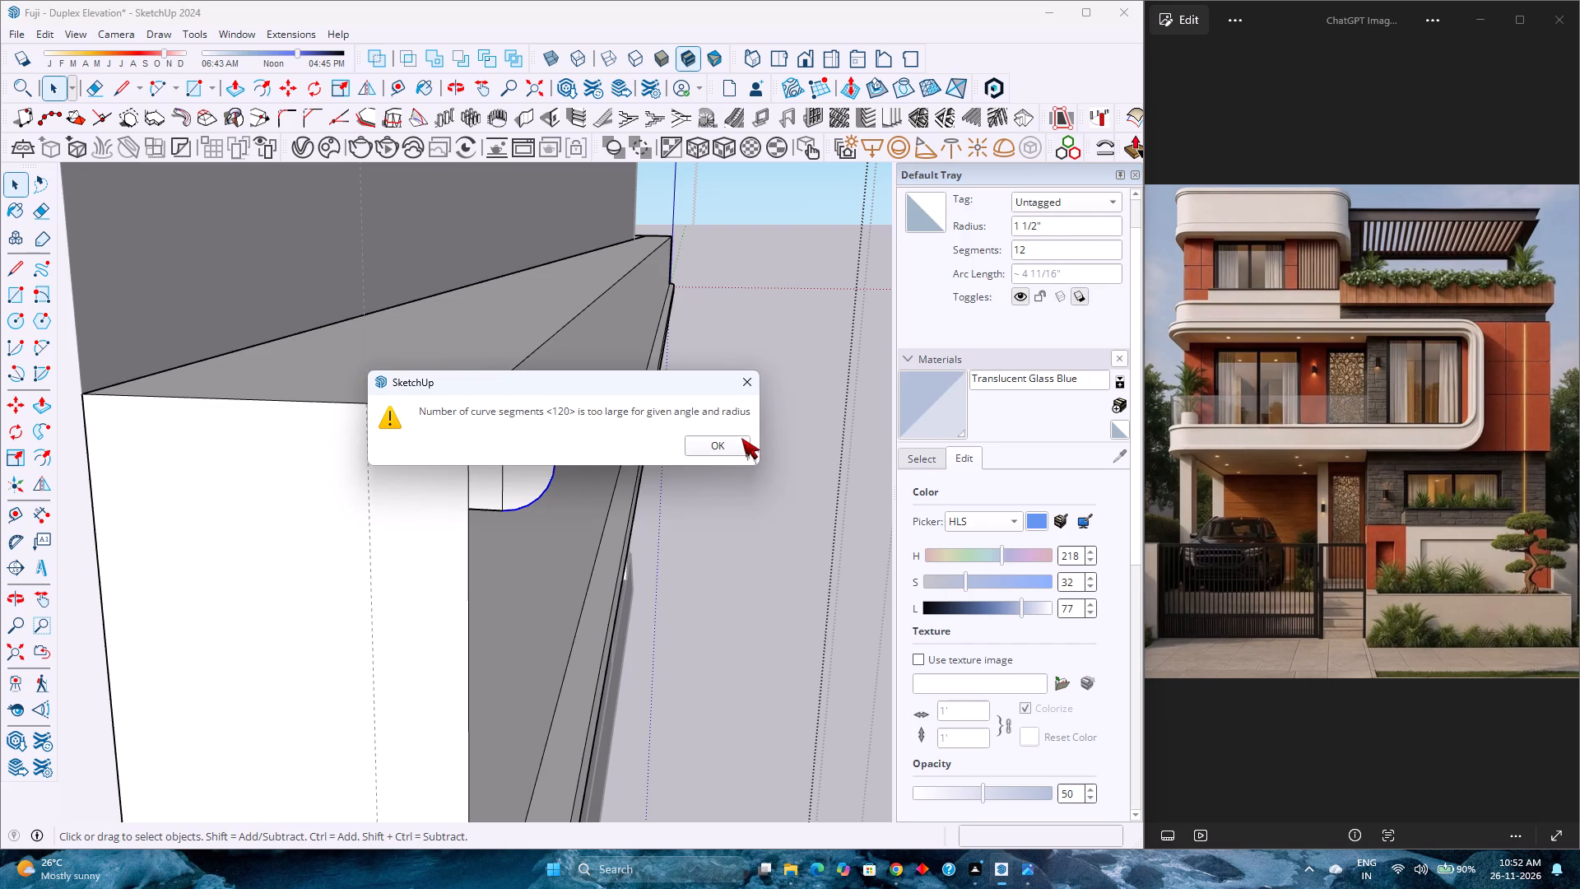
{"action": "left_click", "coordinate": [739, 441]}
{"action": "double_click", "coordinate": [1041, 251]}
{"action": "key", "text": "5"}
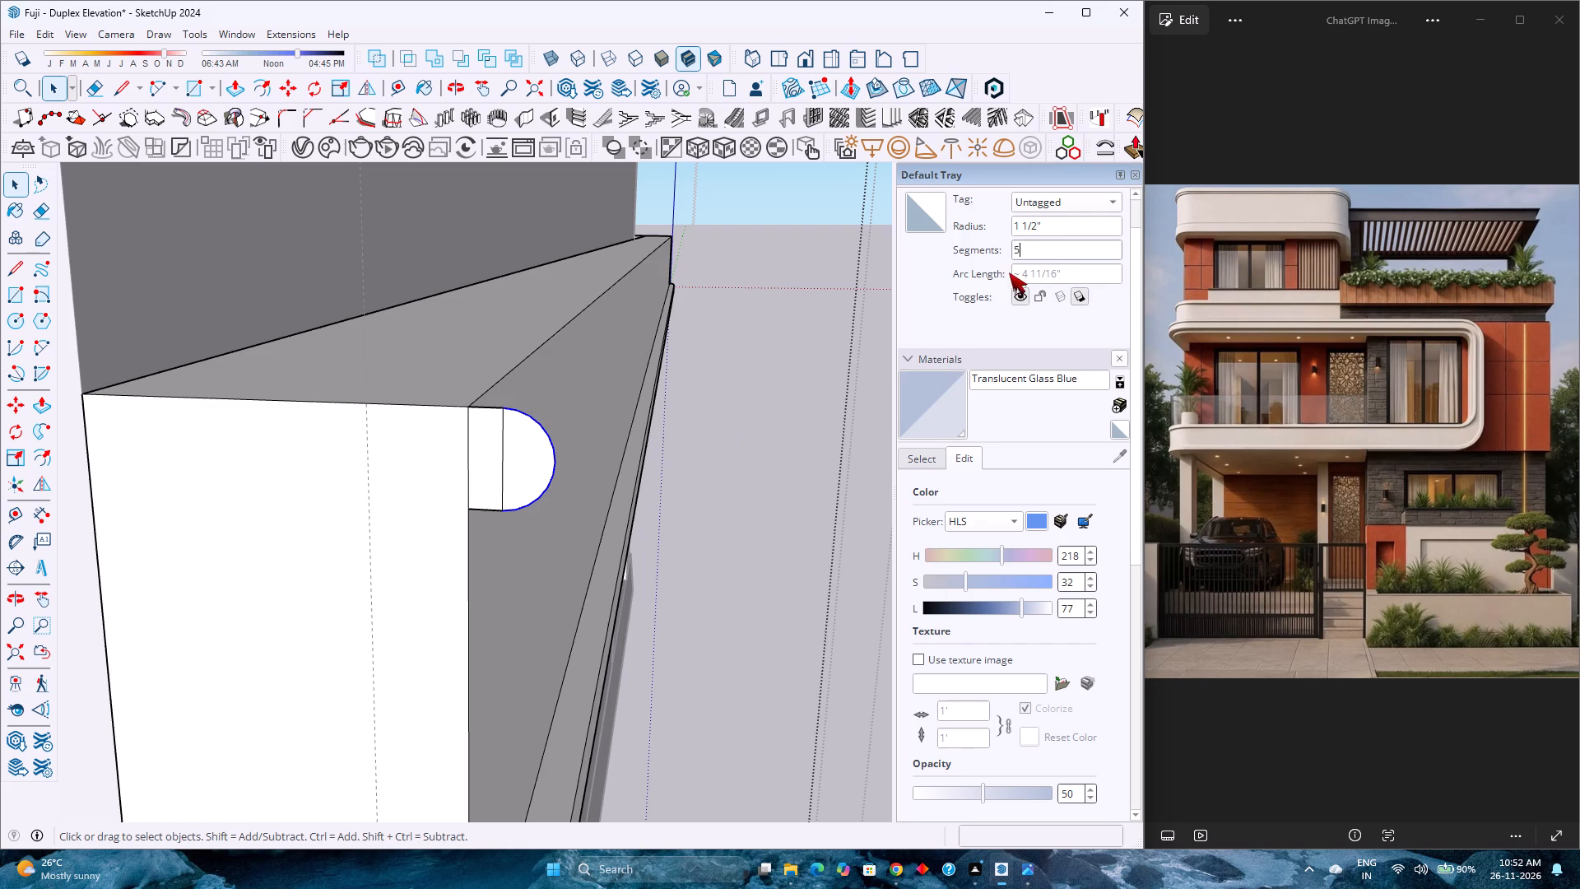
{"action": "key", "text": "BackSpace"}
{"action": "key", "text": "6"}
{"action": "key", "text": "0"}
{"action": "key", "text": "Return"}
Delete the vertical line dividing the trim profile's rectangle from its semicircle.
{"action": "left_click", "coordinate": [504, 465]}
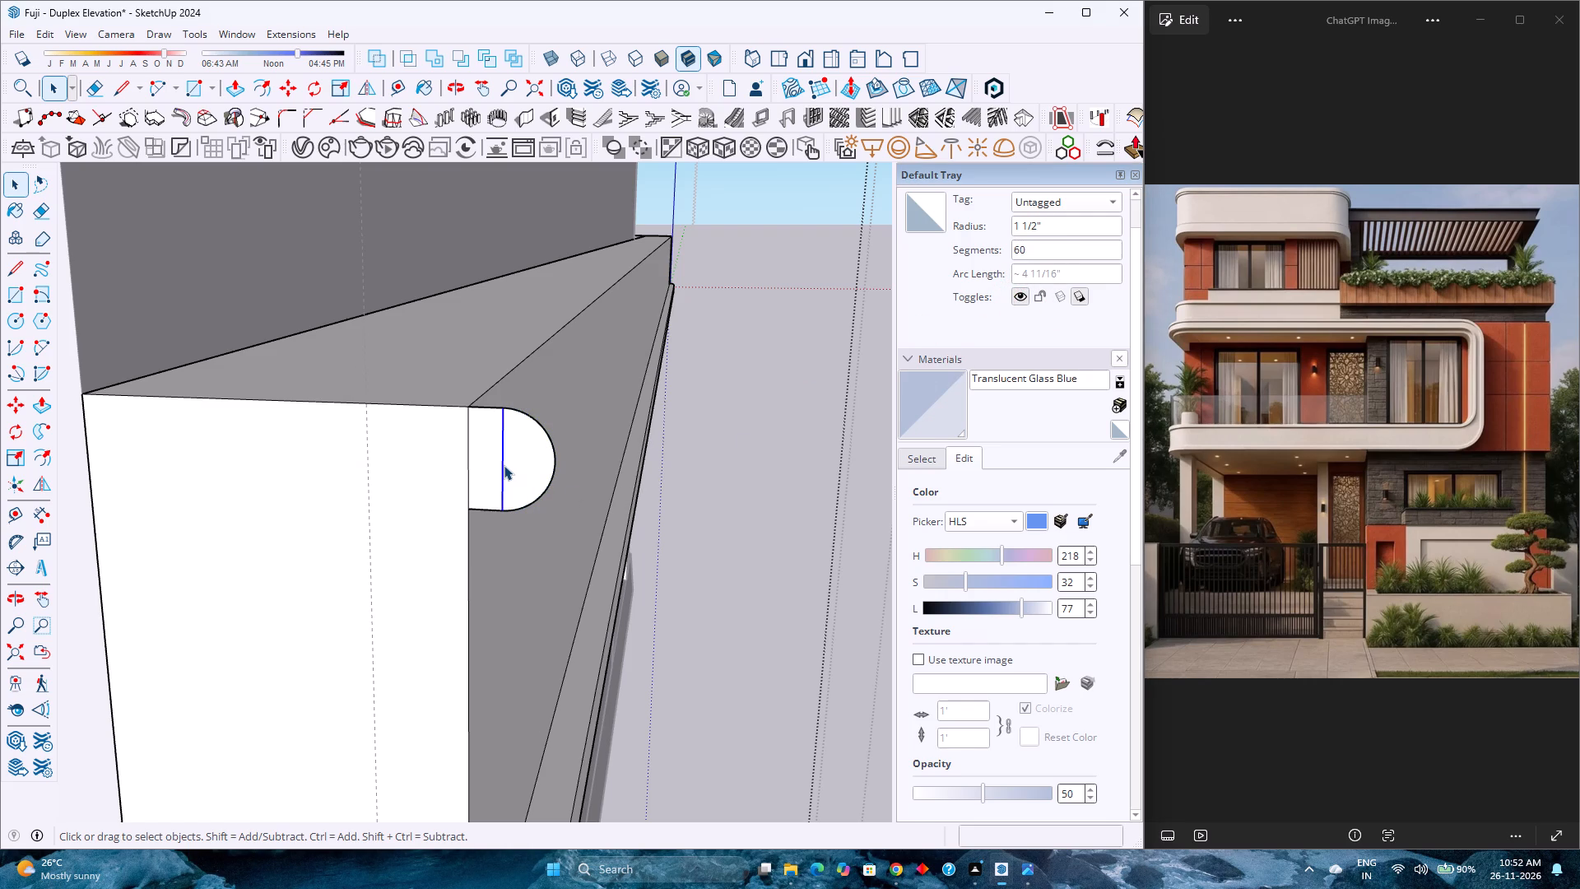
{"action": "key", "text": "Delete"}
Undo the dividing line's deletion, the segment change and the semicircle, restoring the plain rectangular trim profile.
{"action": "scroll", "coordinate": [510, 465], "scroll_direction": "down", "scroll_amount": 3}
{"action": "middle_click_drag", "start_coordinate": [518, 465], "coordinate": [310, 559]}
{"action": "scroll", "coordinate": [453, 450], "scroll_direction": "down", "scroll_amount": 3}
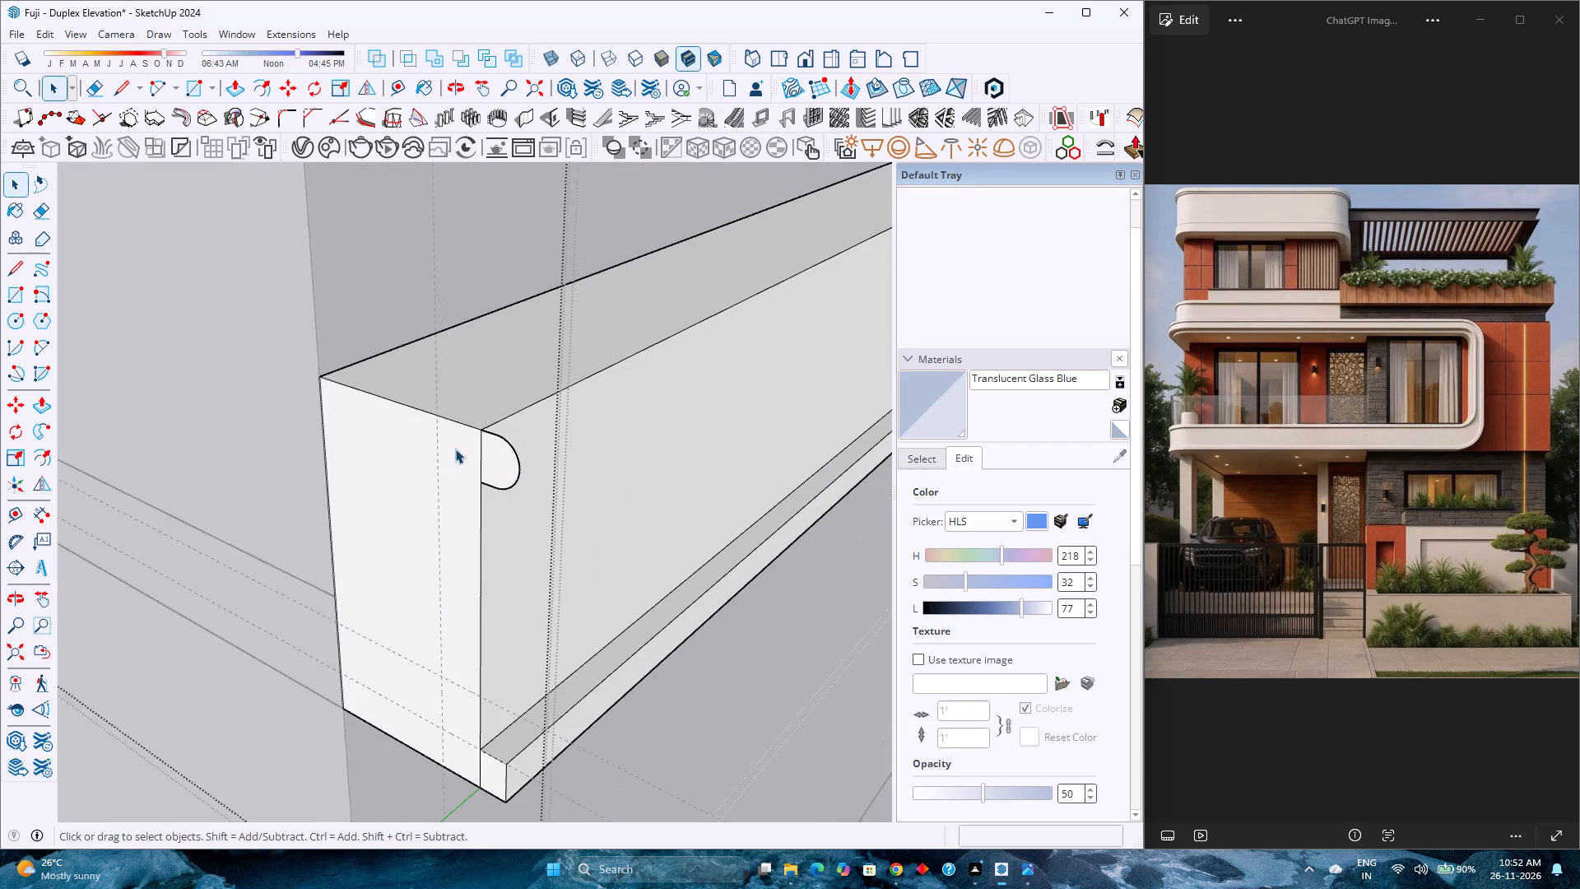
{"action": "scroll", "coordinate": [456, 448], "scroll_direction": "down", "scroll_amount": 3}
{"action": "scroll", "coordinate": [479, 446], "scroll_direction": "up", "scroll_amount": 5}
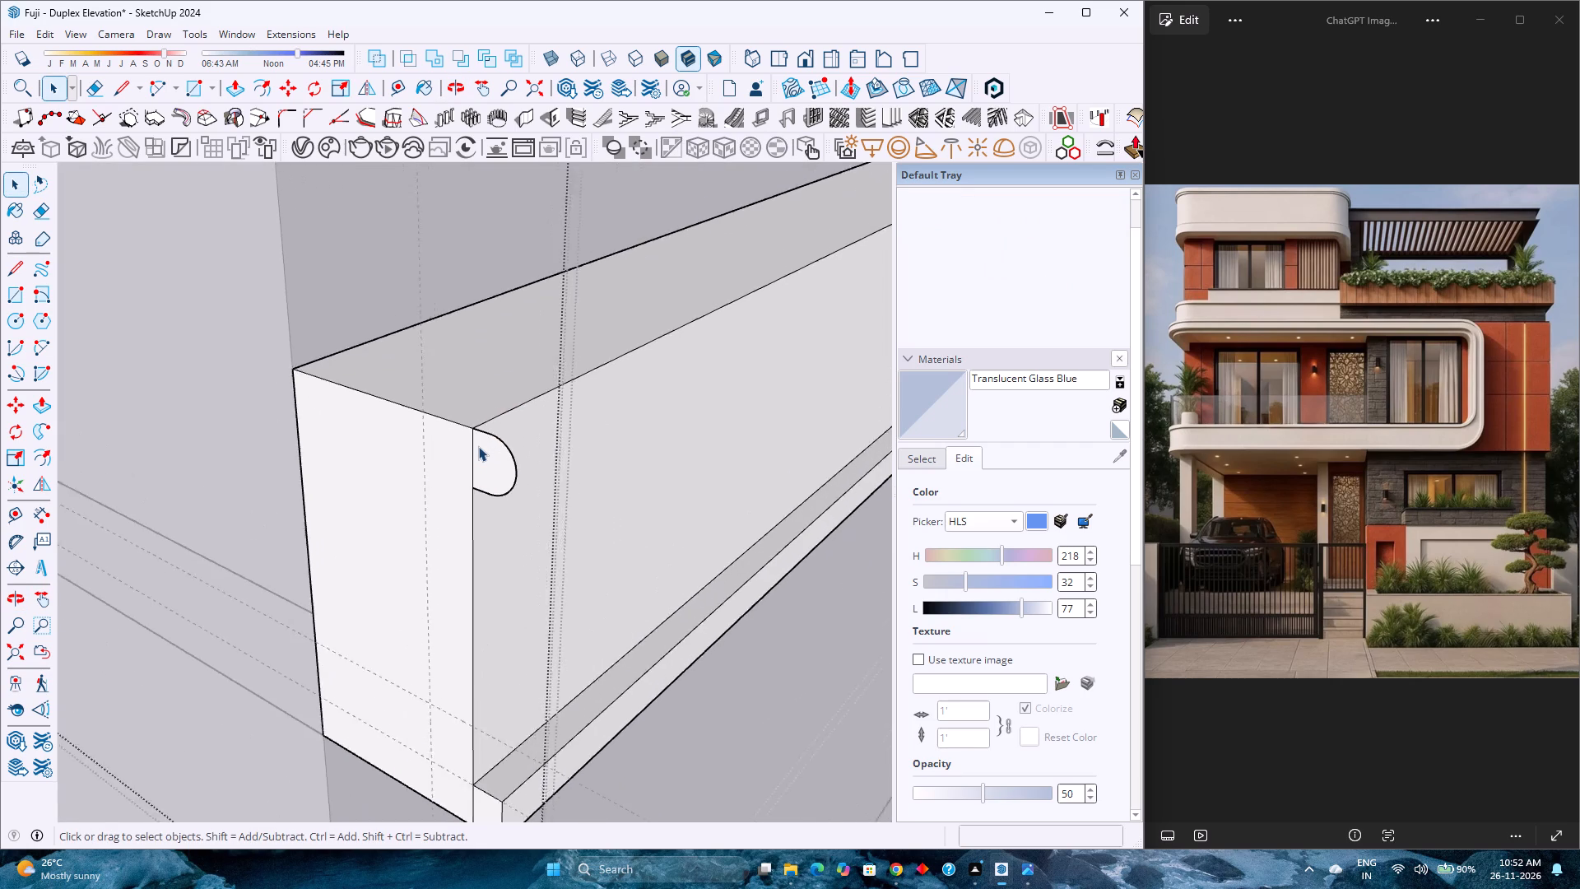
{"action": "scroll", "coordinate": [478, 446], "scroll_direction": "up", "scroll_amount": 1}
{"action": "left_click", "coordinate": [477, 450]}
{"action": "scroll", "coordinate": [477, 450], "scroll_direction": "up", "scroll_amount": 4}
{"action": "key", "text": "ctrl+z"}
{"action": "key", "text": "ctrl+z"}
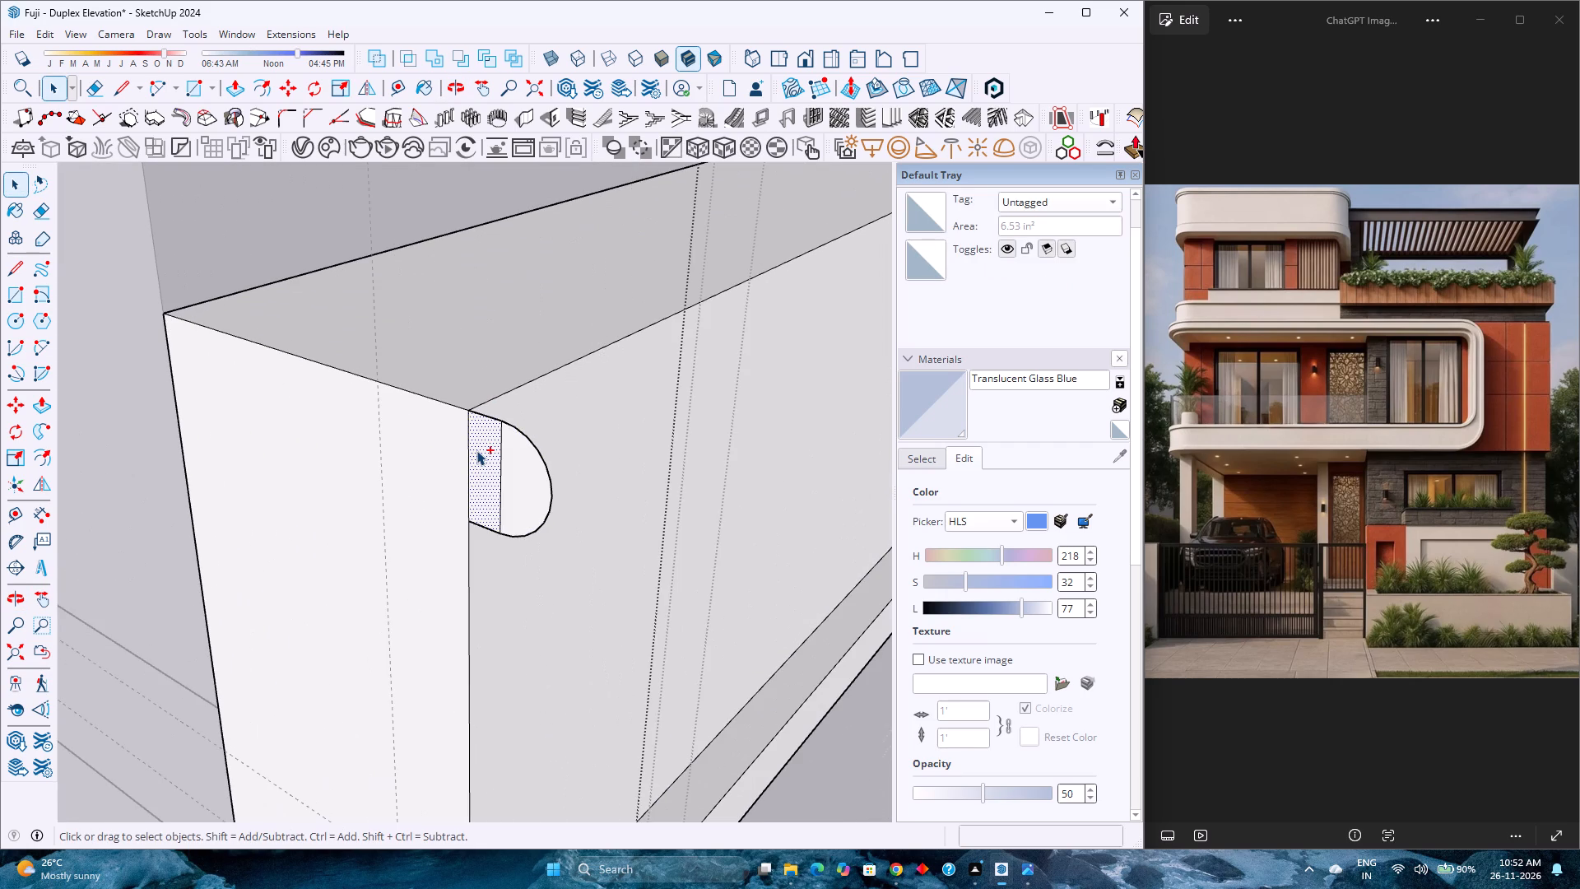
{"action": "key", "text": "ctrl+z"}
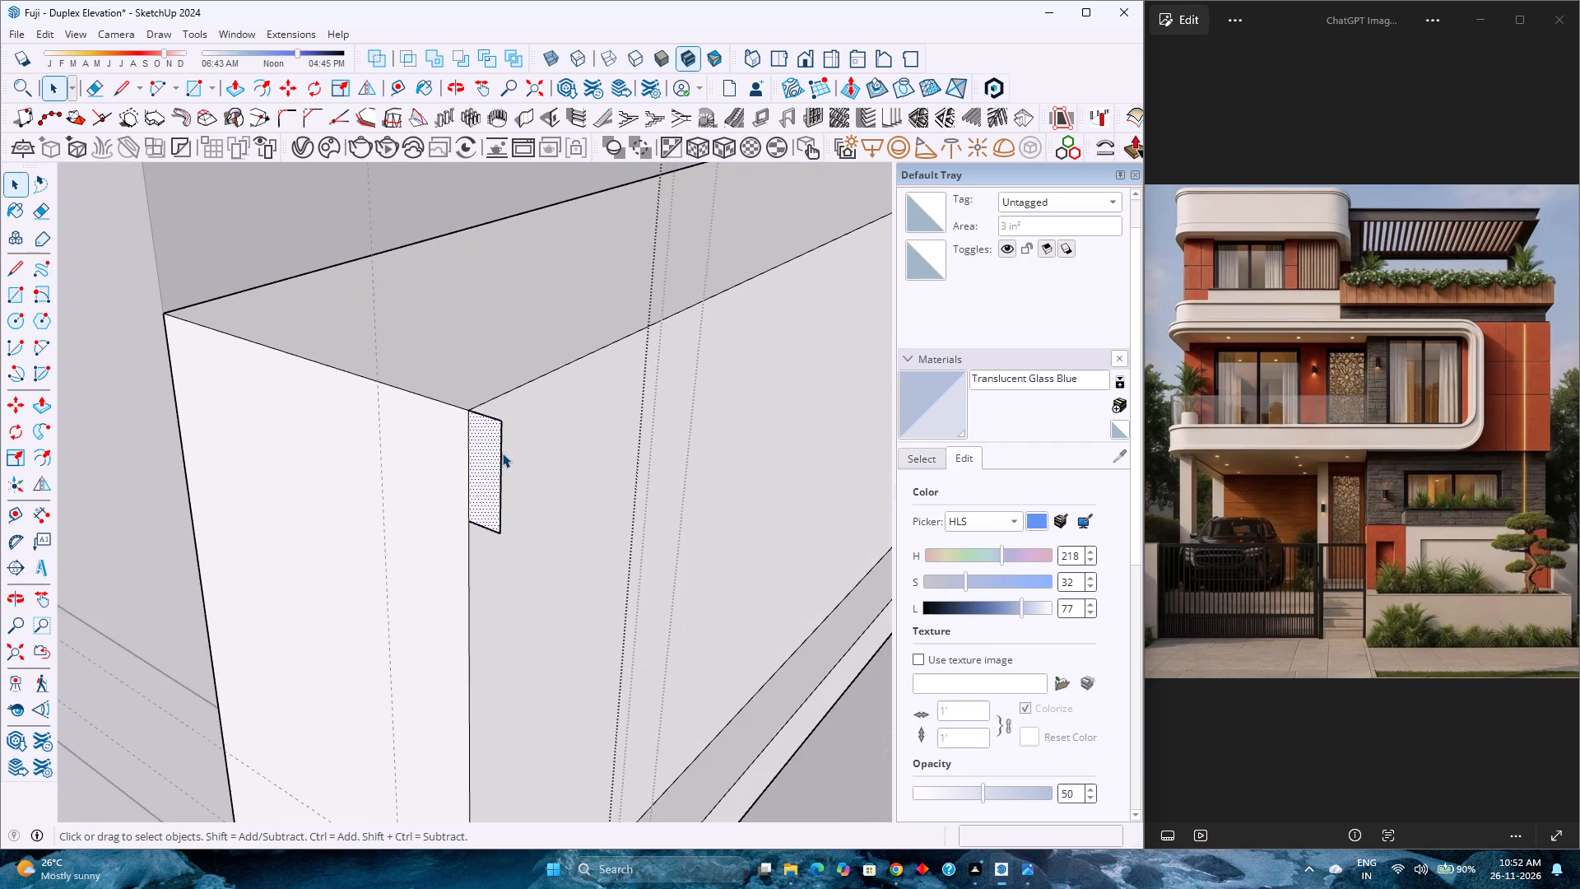
Move the small trim profile's outer vertical edge 0.5" inward toward the band.
{"action": "left_click", "coordinate": [502, 453]}
{"action": "key", "text": "m"}
{"action": "left_click", "coordinate": [501, 423]}
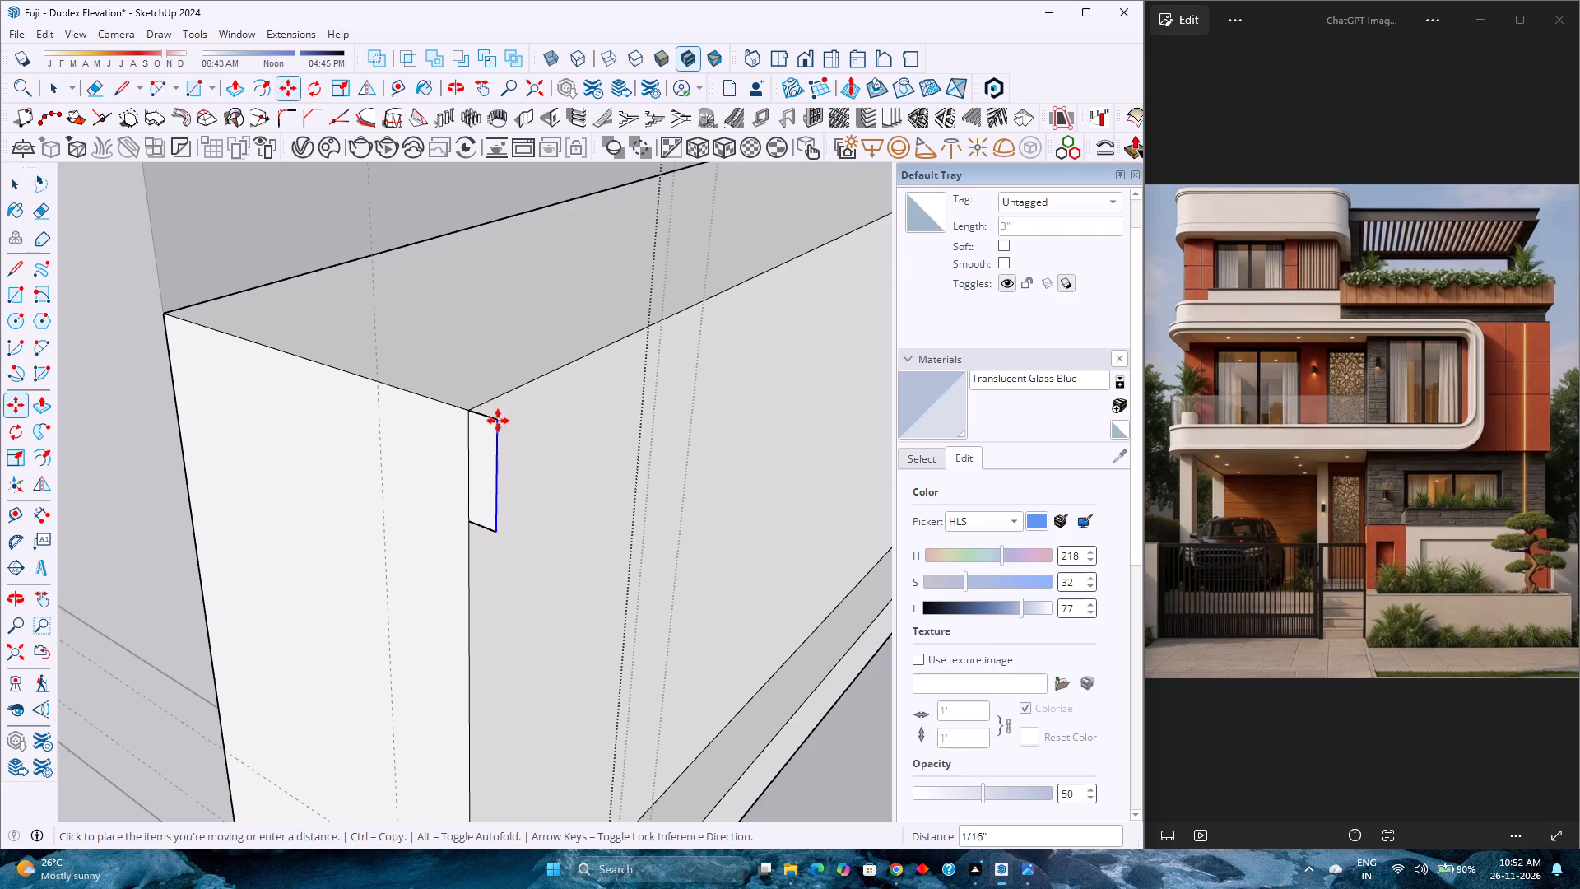
{"action": "type", "text": "0.5"}
{"action": "key", "text": "Return"}
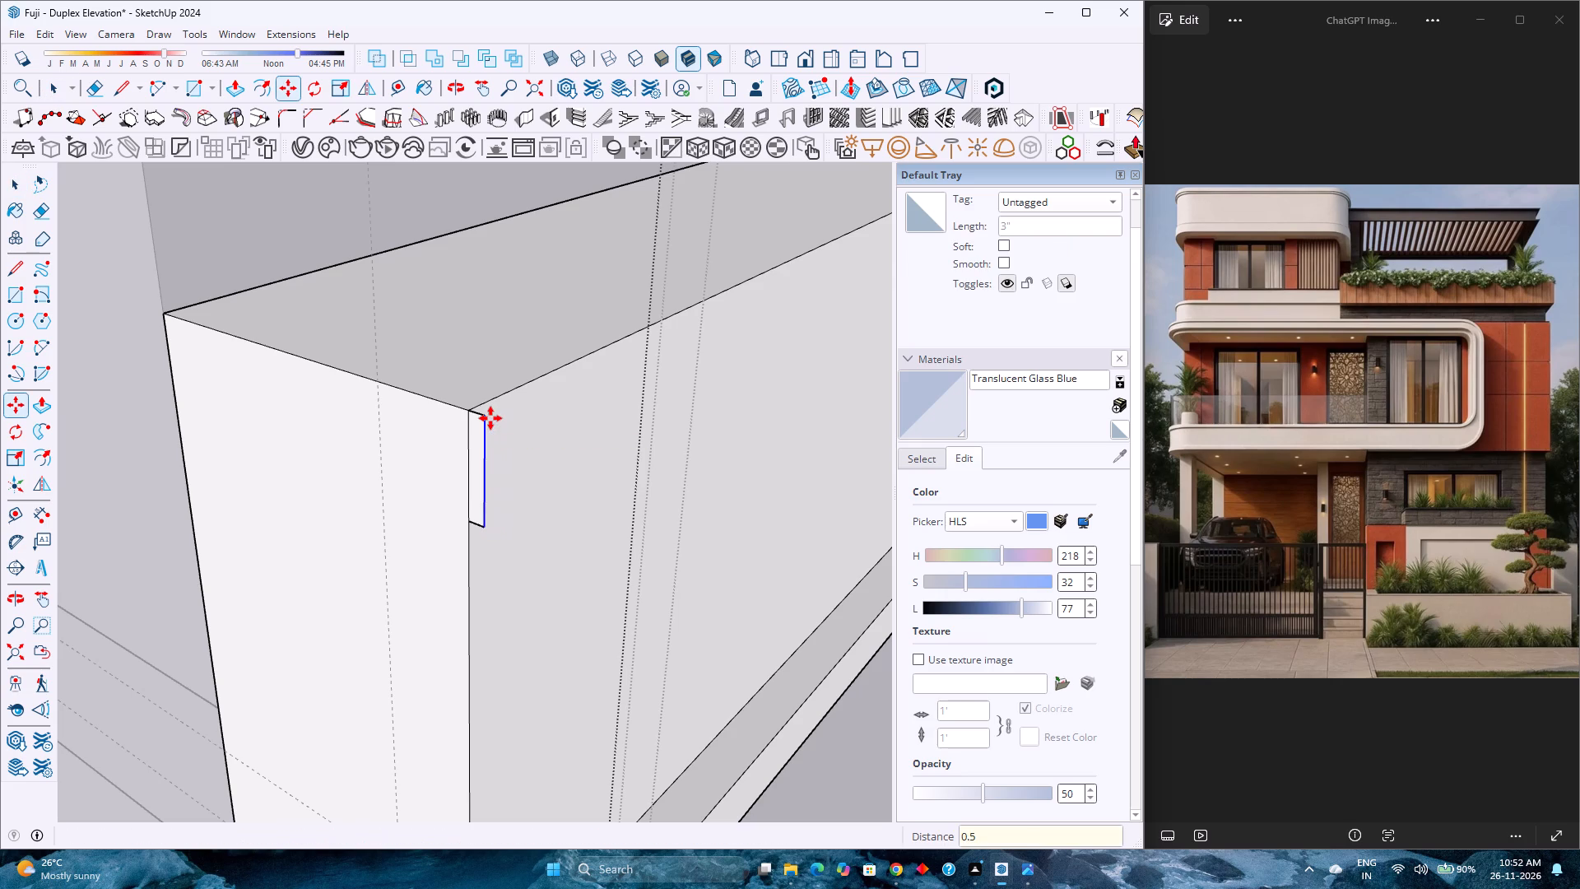
Draw an outward semicircle across the full 3" outer edge of the narrowed trim profile.
{"action": "key", "text": "a"}
{"action": "left_click", "coordinate": [484, 417]}
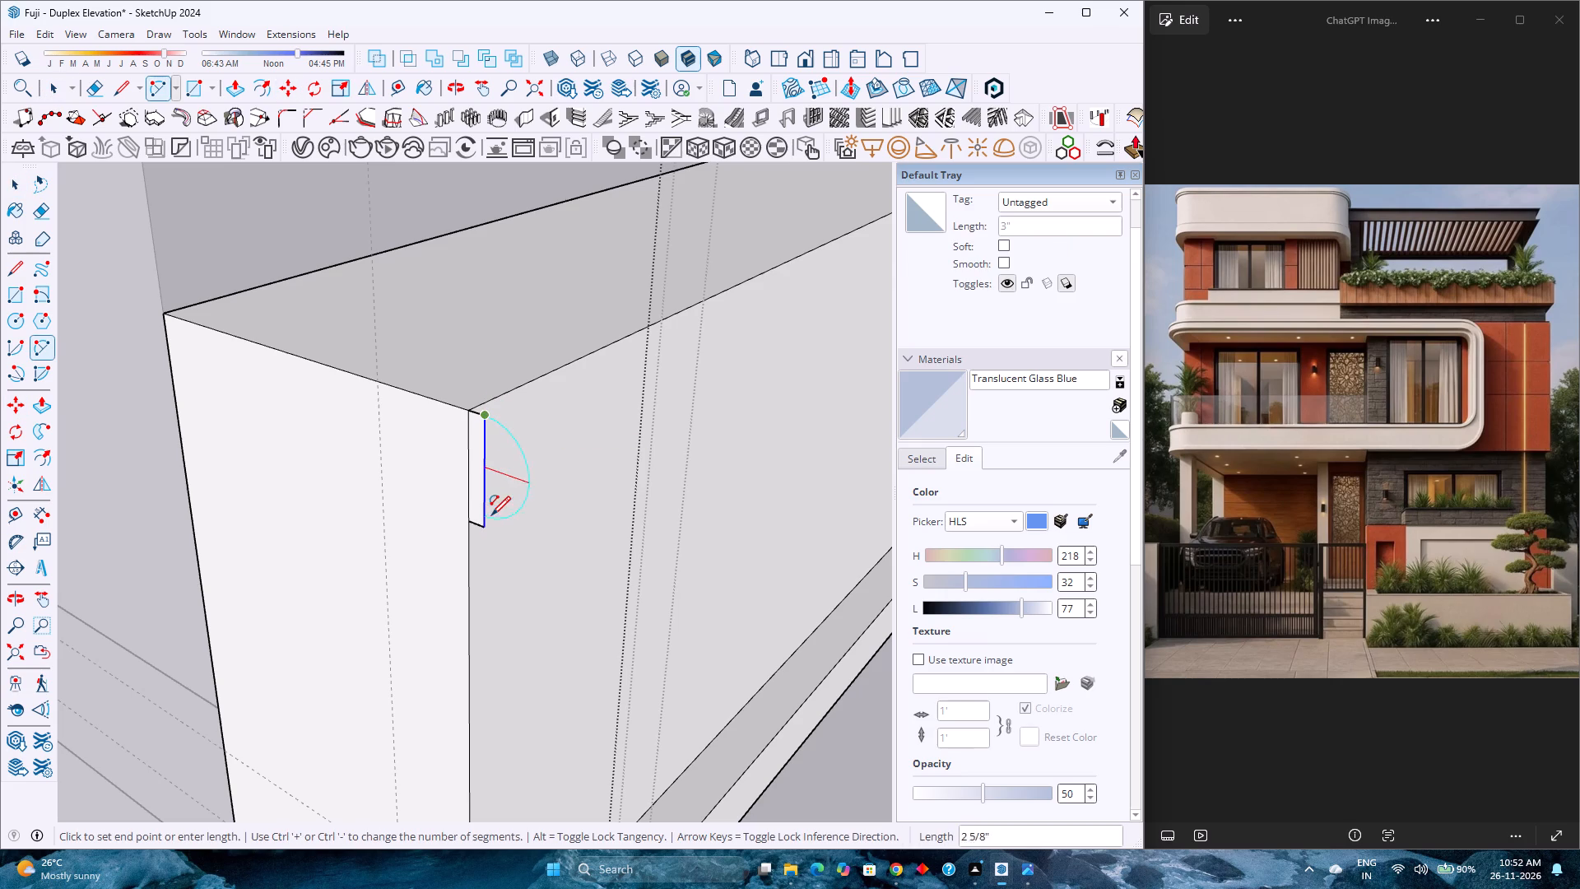
{"action": "double_click", "coordinate": [486, 531]}
{"action": "key", "text": "space"}
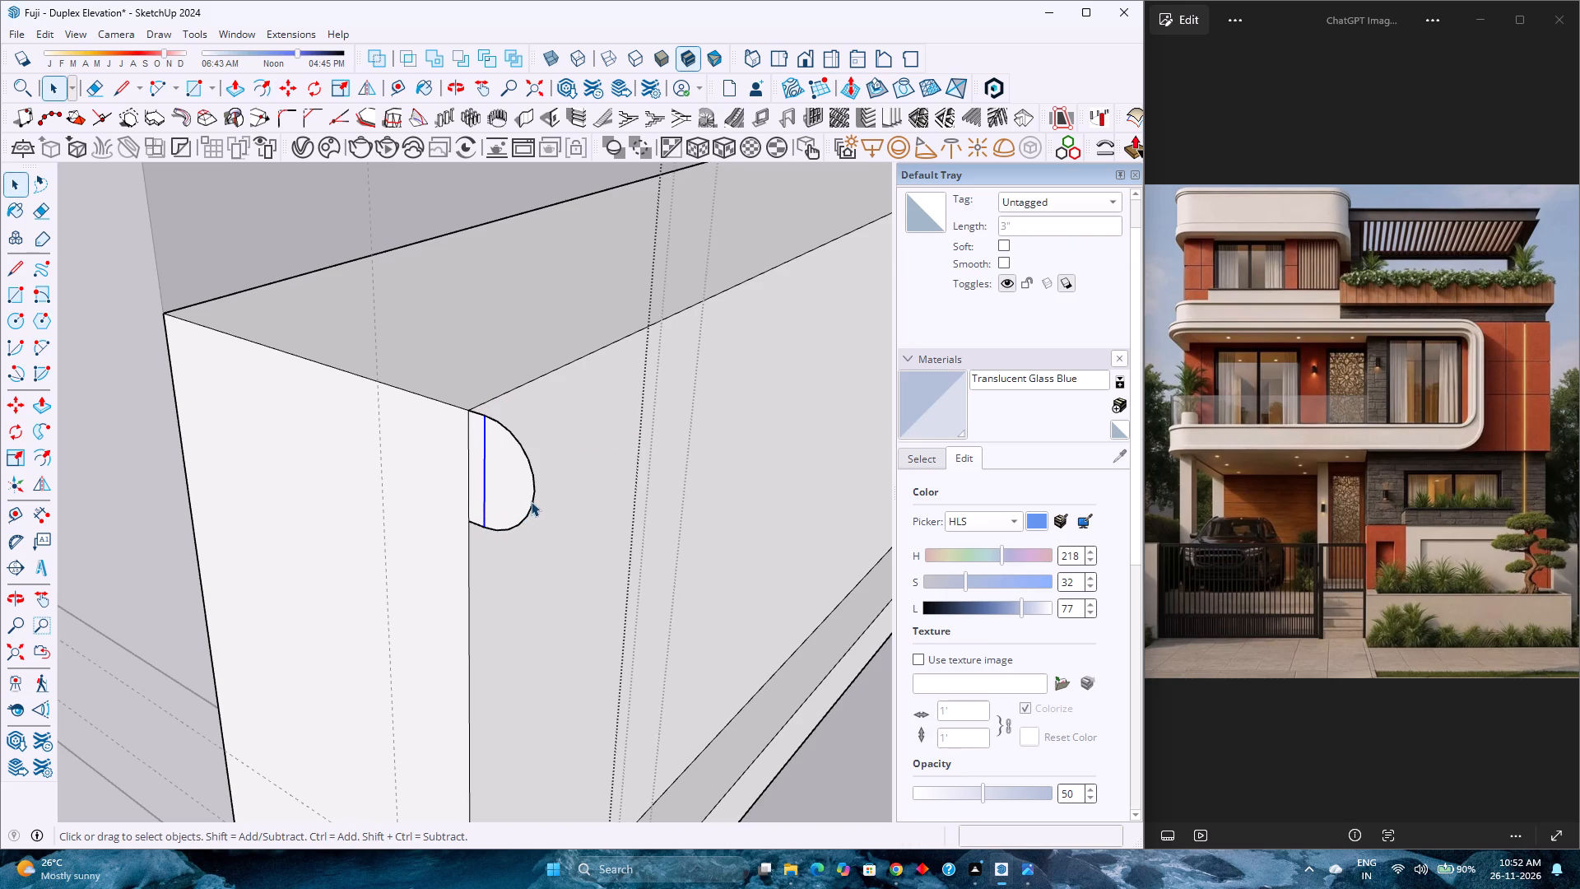
Set the trim profile's semicircular arc to 70 segments.
{"action": "left_click", "coordinate": [532, 500]}
{"action": "double_click", "coordinate": [1055, 255]}
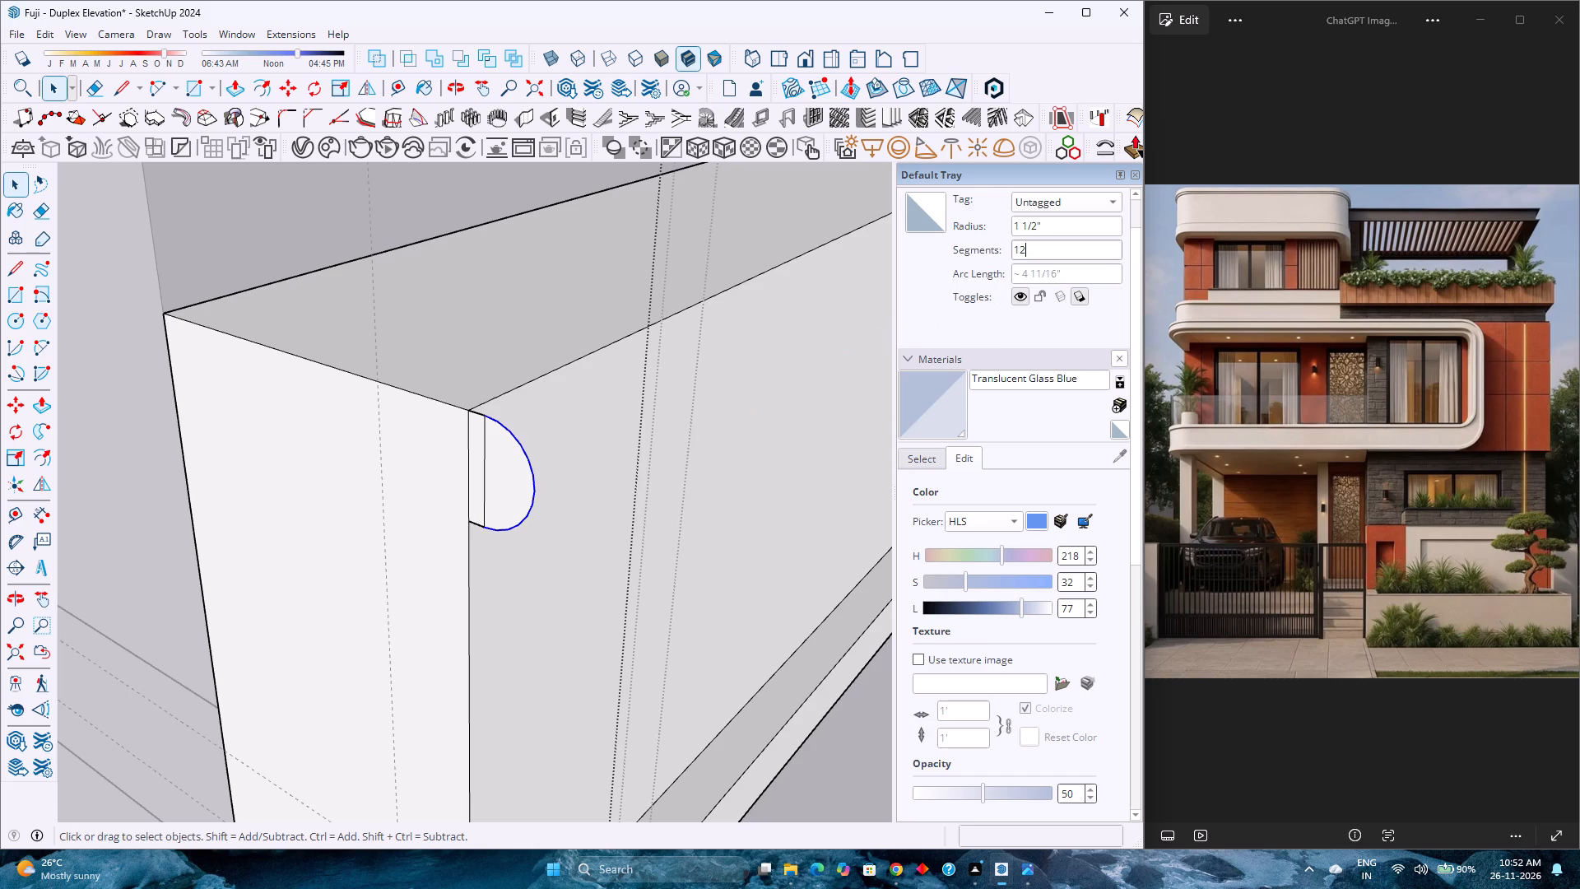
{"action": "key", "text": "7"}
{"action": "key", "text": "0"}
{"action": "key", "text": "Return"}
Delete the vertical line dividing the narrow rectangle from the semicircle to merge them into one rounded profile.
{"action": "left_click", "coordinate": [481, 473]}
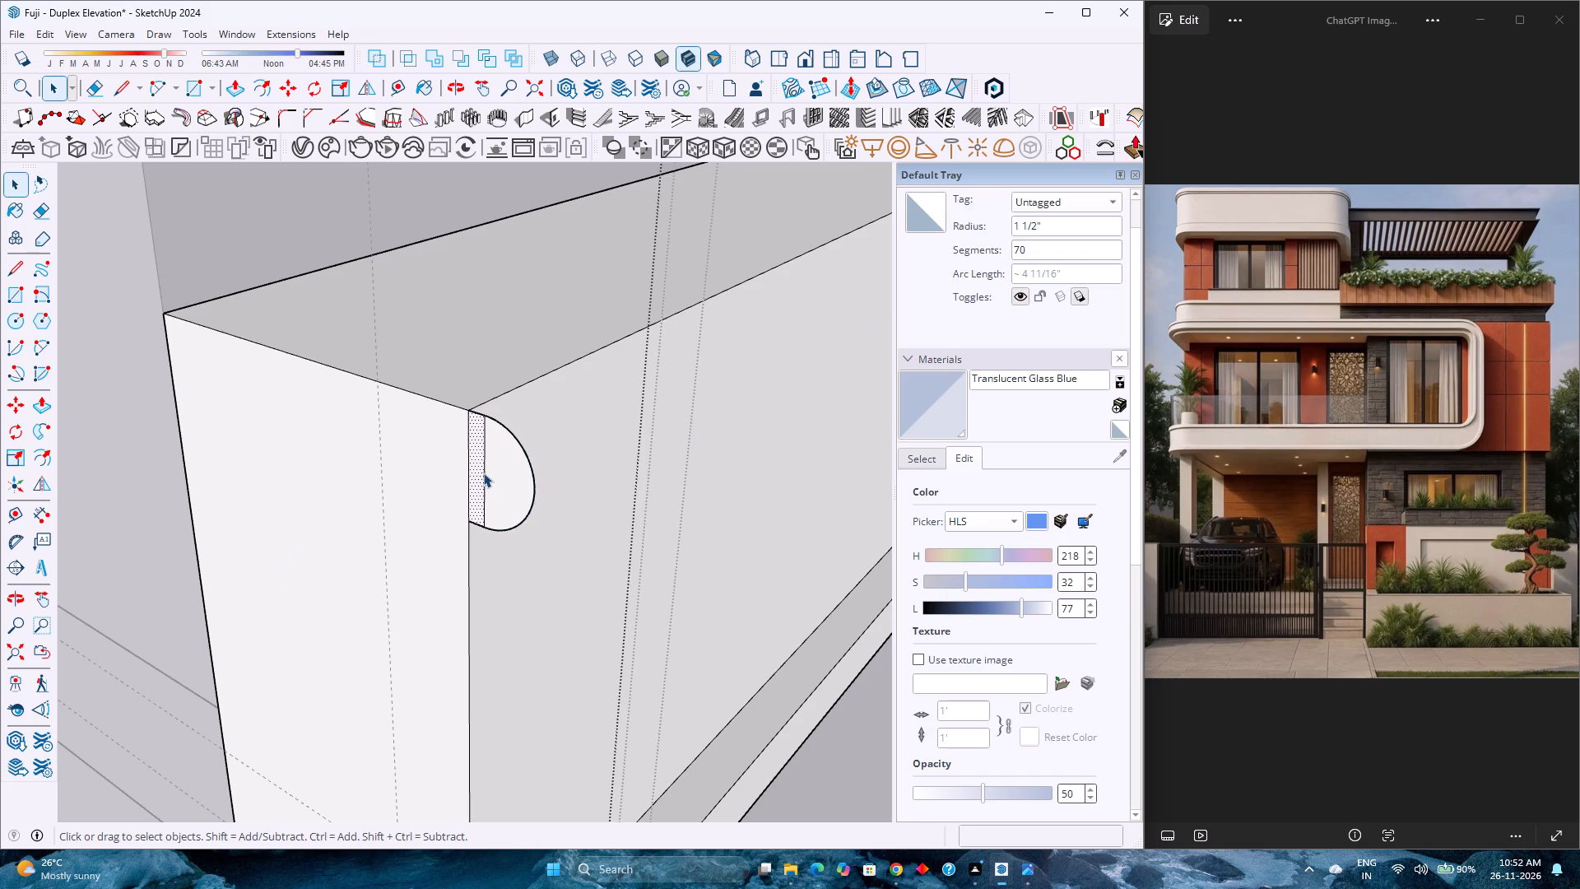
{"action": "left_click", "coordinate": [486, 472]}
{"action": "key", "text": "Delete"}
Select the lower band's outer top edge as a path: the side line, rounded corner arc and front line.
{"action": "scroll", "coordinate": [482, 501], "scroll_direction": "down", "scroll_amount": 6}
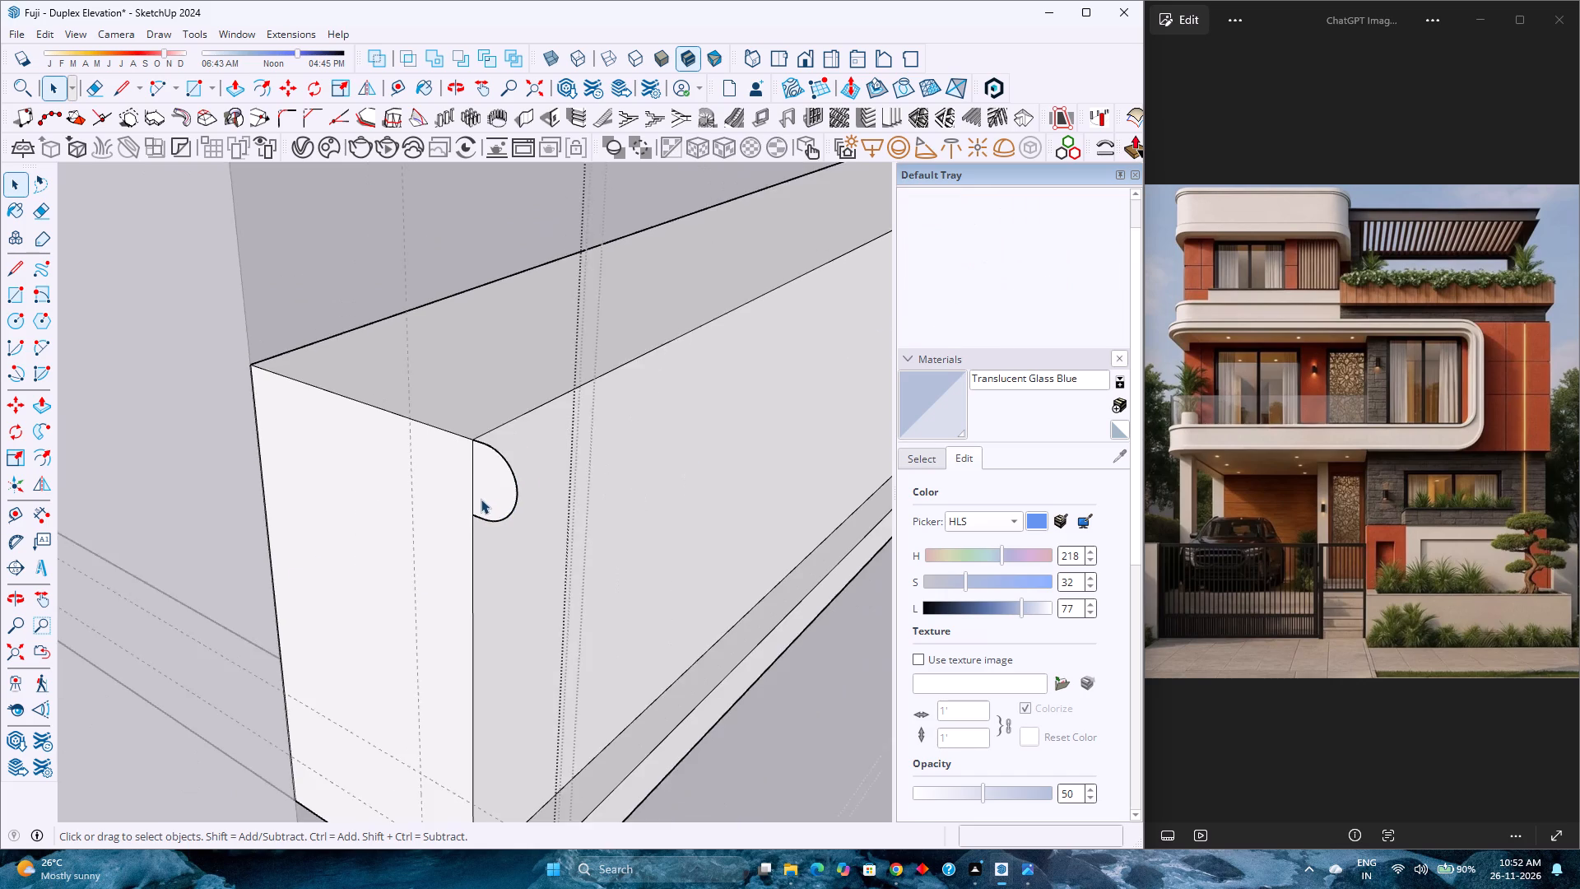
{"action": "scroll", "coordinate": [481, 499], "scroll_direction": "down", "scroll_amount": 2}
{"action": "left_click", "coordinate": [517, 435]}
{"action": "scroll", "coordinate": [433, 493], "scroll_direction": "down", "scroll_amount": 3}
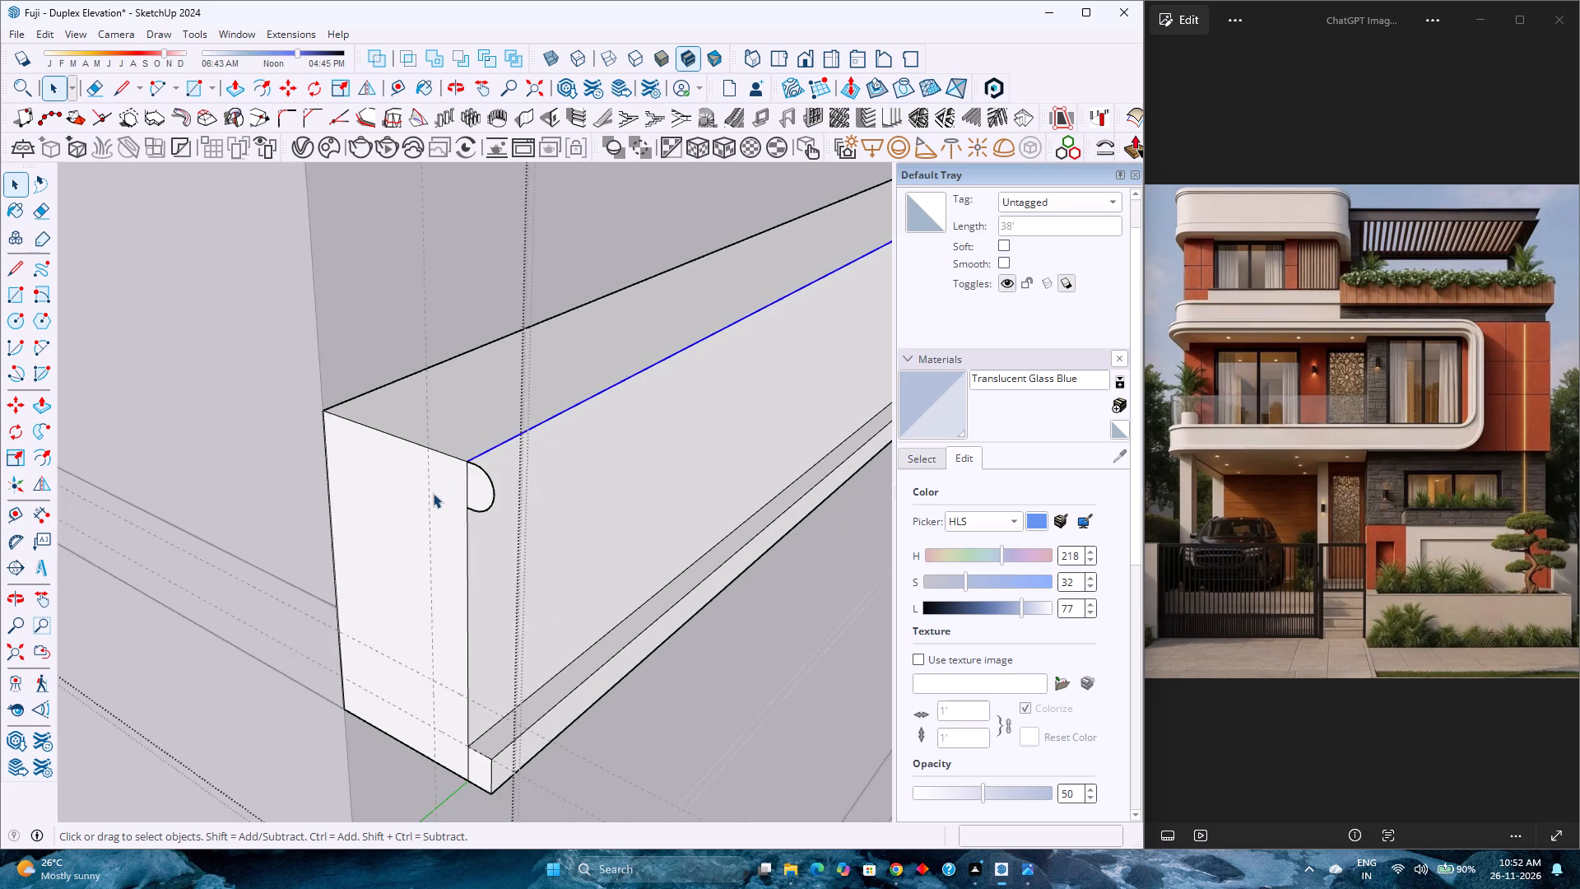
{"action": "scroll", "coordinate": [433, 493], "scroll_direction": "down", "scroll_amount": 12}
{"action": "middle_click_drag", "start_coordinate": [543, 475], "coordinate": [362, 633], "text": "shift"}
{"action": "scroll", "coordinate": [385, 601], "scroll_direction": "down", "scroll_amount": 7}
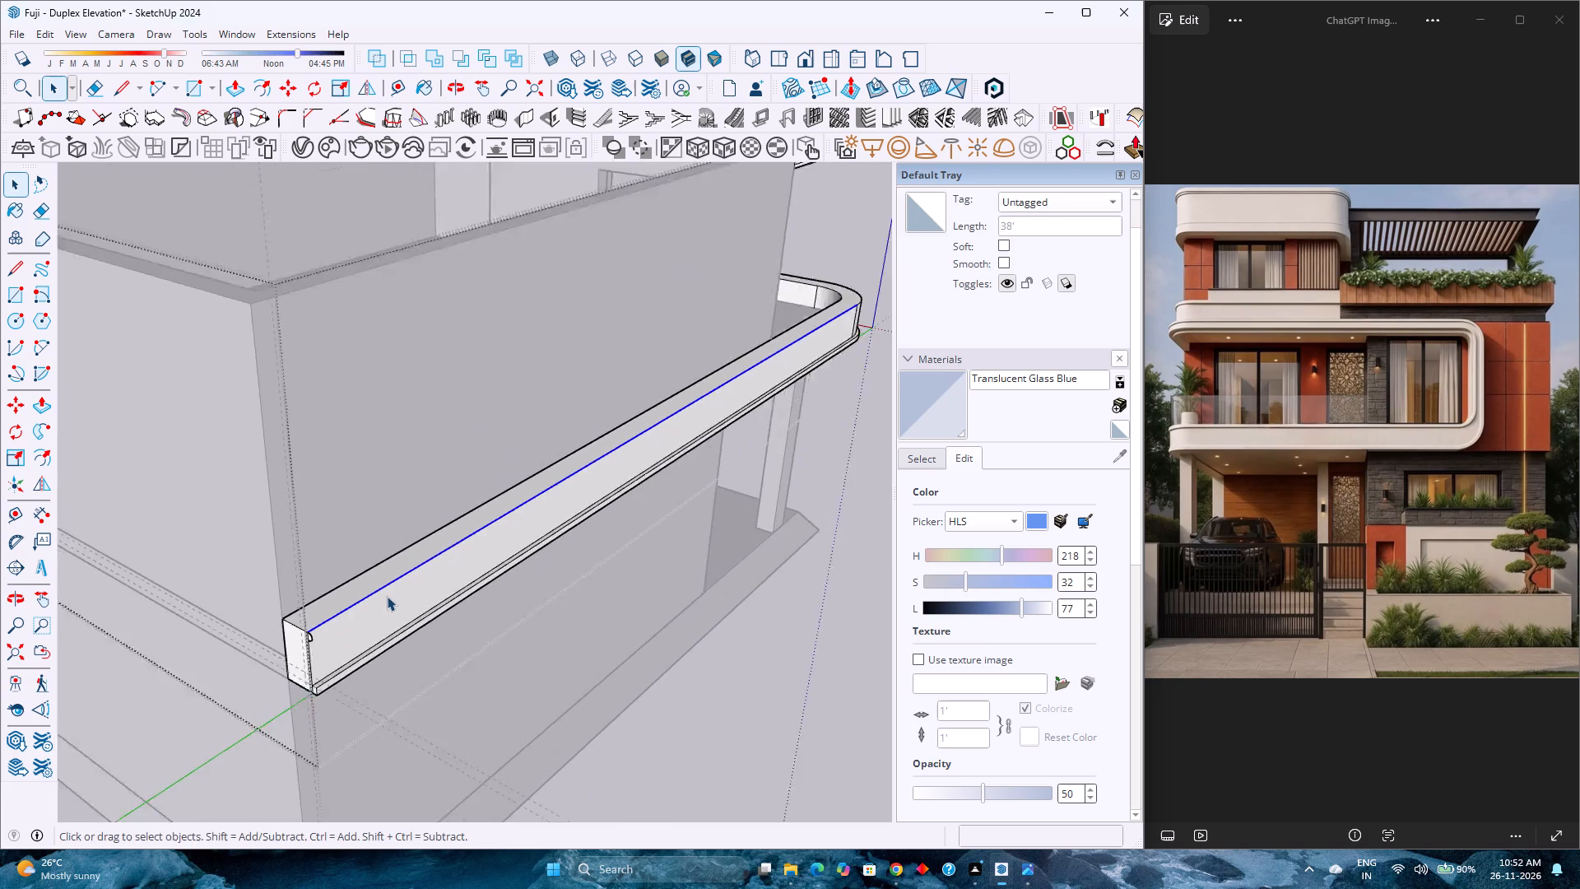
{"action": "scroll", "coordinate": [387, 596], "scroll_direction": "down", "scroll_amount": 6}
{"action": "scroll", "coordinate": [716, 383], "scroll_direction": "up", "scroll_amount": 11}
{"action": "middle_click_drag", "start_coordinate": [692, 407], "coordinate": [340, 508]}
{"action": "scroll", "coordinate": [231, 547], "scroll_direction": "up", "scroll_amount": 4}
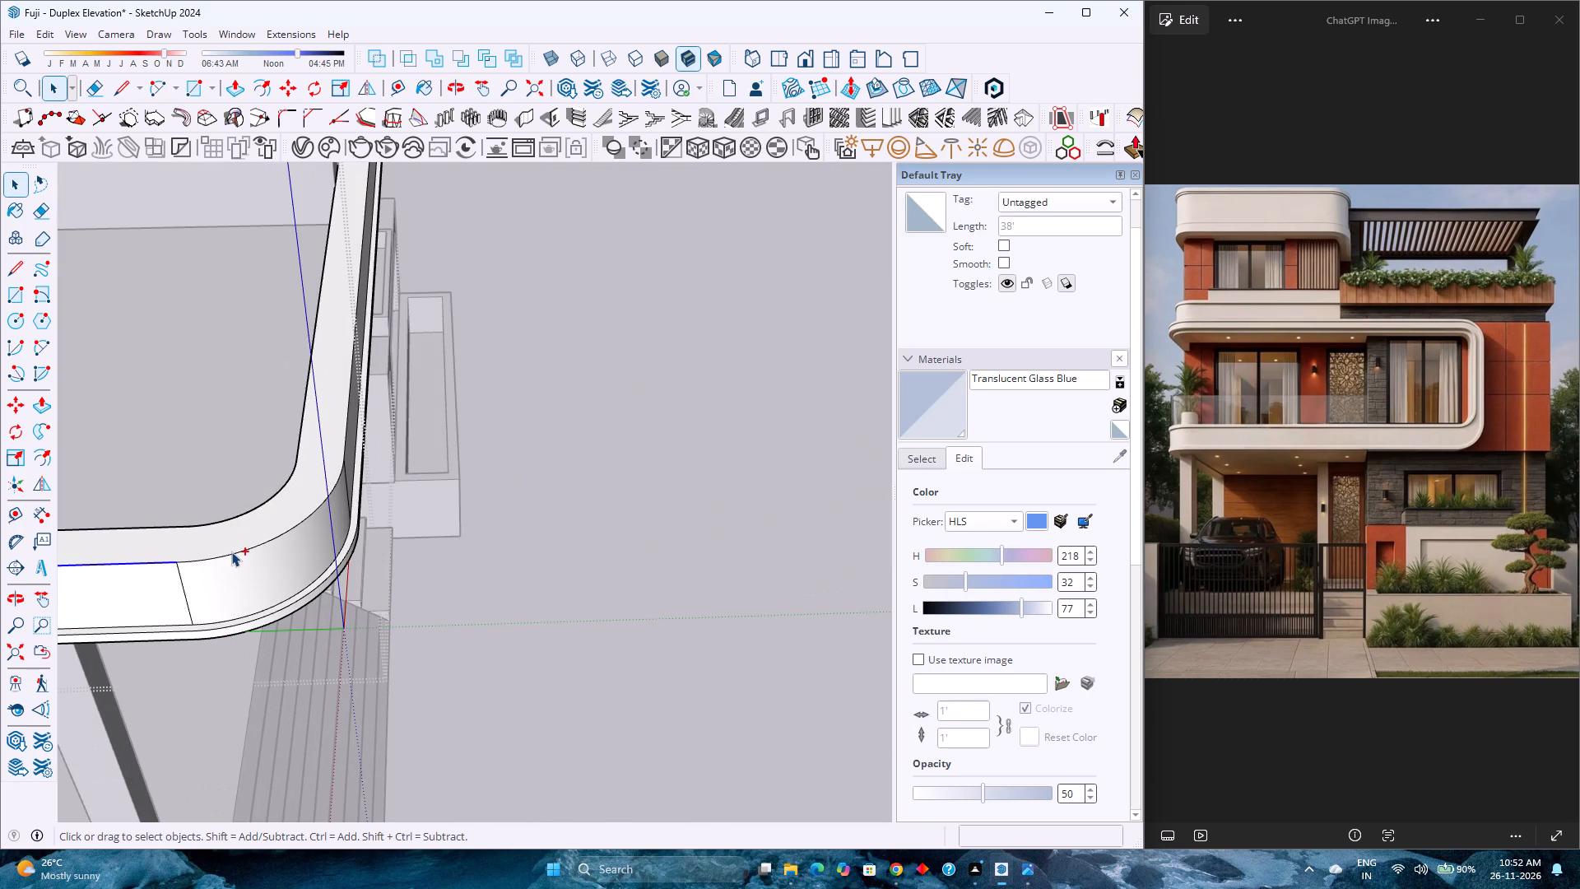
{"action": "left_click", "coordinate": [231, 552], "text": "ctrl"}
{"action": "scroll", "coordinate": [388, 525], "scroll_direction": "down", "scroll_amount": 5}
{"action": "middle_click_drag", "start_coordinate": [421, 519], "coordinate": [552, 579], "text": "shift"}
{"action": "middle_click_drag", "start_coordinate": [518, 576], "coordinate": [55, 533]}
{"action": "middle_click", "coordinate": [55, 533]}
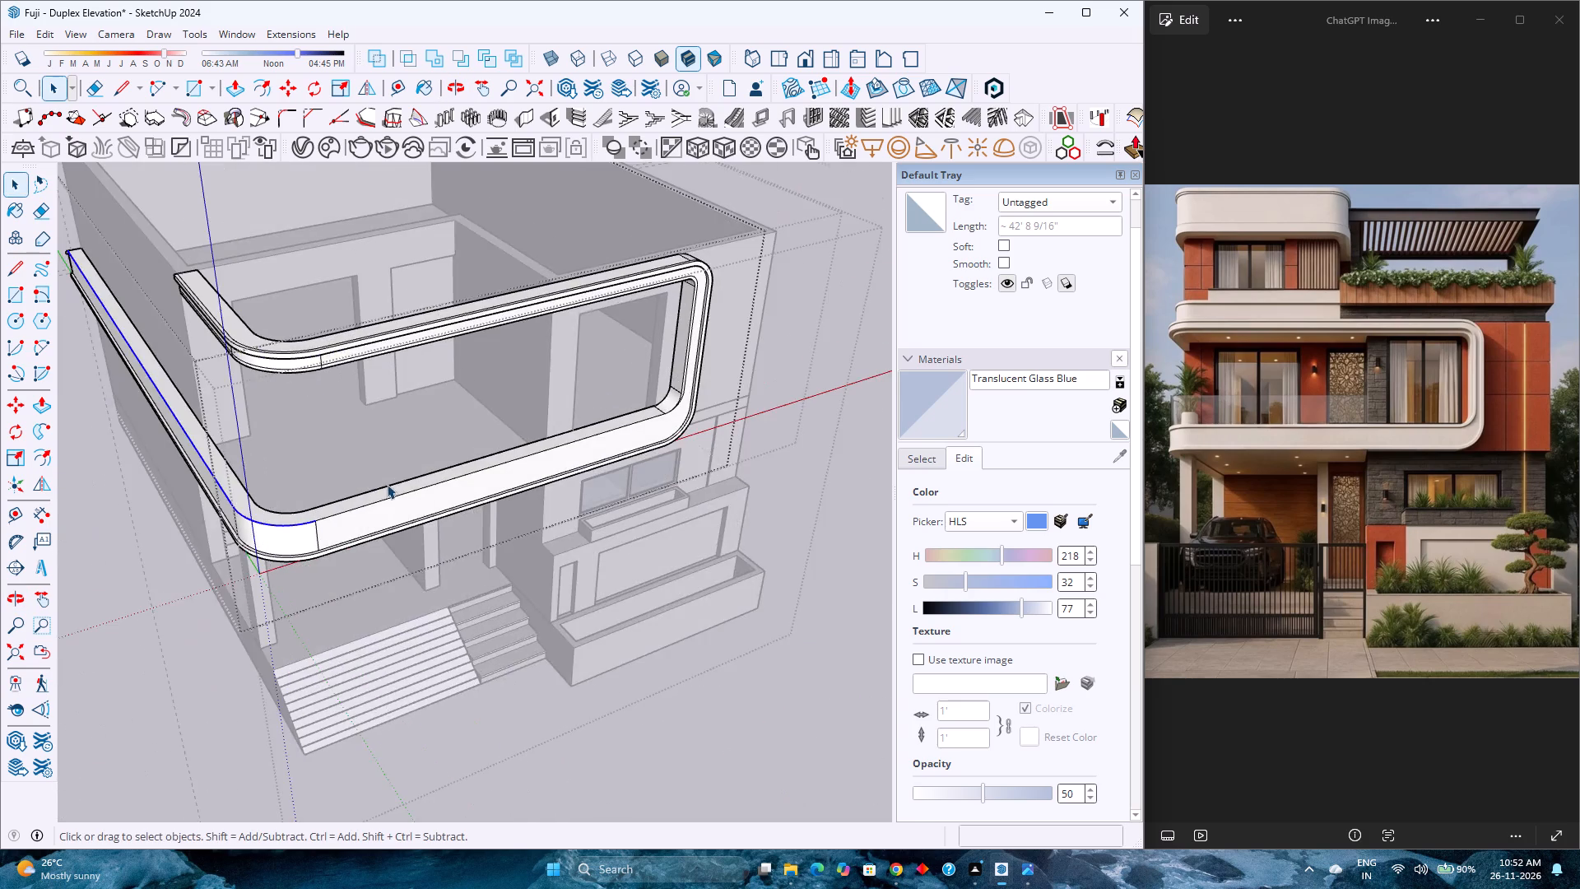
{"action": "scroll", "coordinate": [388, 484], "scroll_direction": "up", "scroll_amount": 4}
{"action": "left_click", "coordinate": [316, 528], "text": "ctrl"}
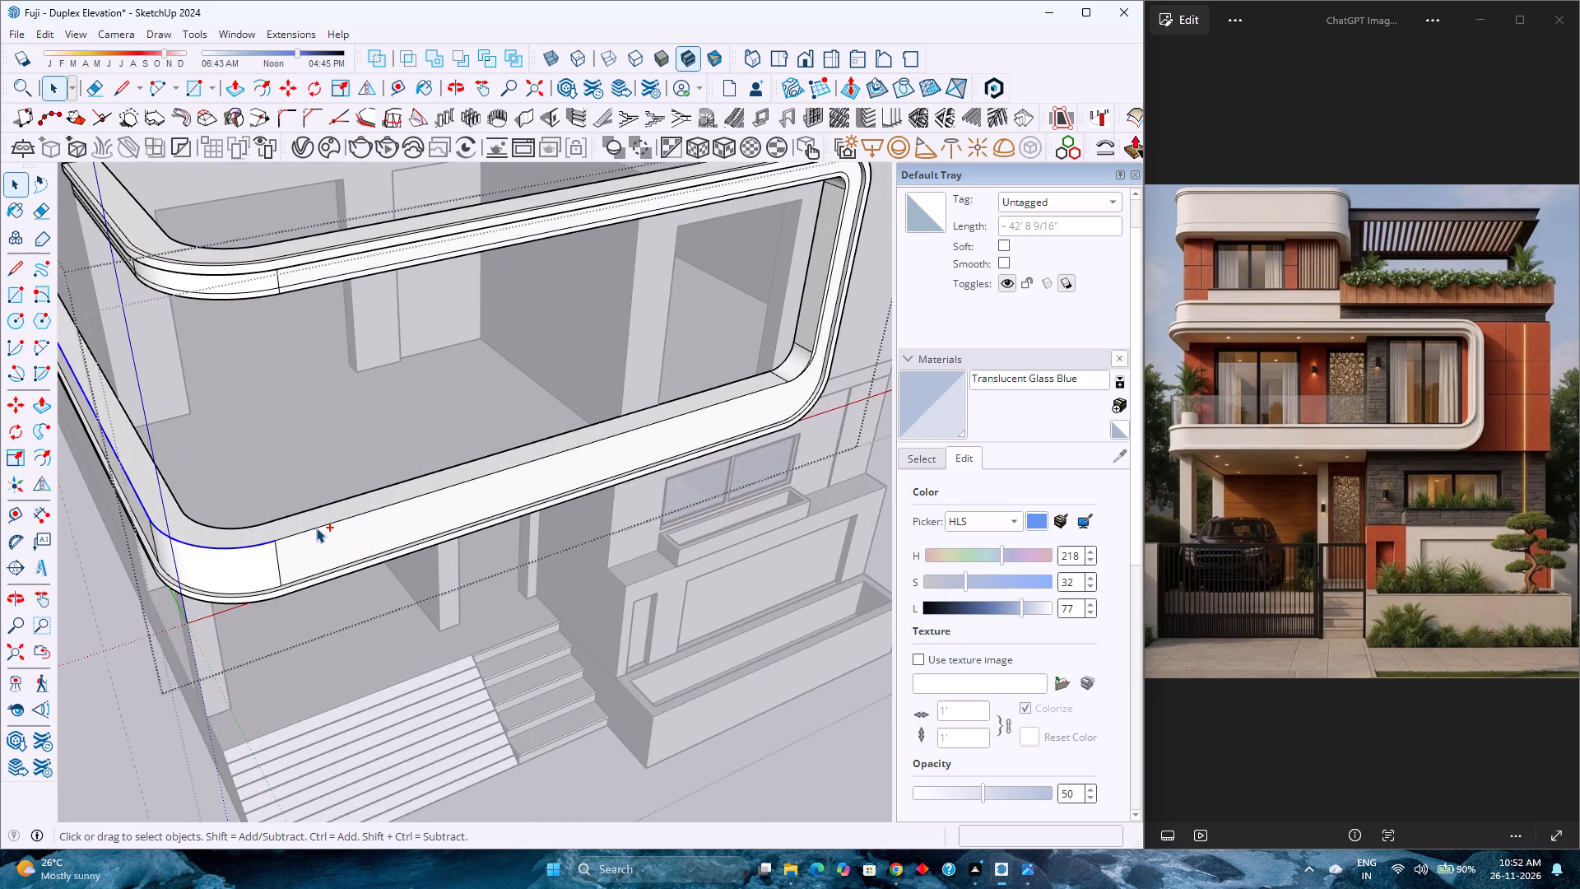
Add the frame's inner border to the selected path: lower corner arc, vertical line, upper corner arc and upper band's front line.
{"action": "scroll", "coordinate": [819, 358], "scroll_direction": "up", "scroll_amount": 15}
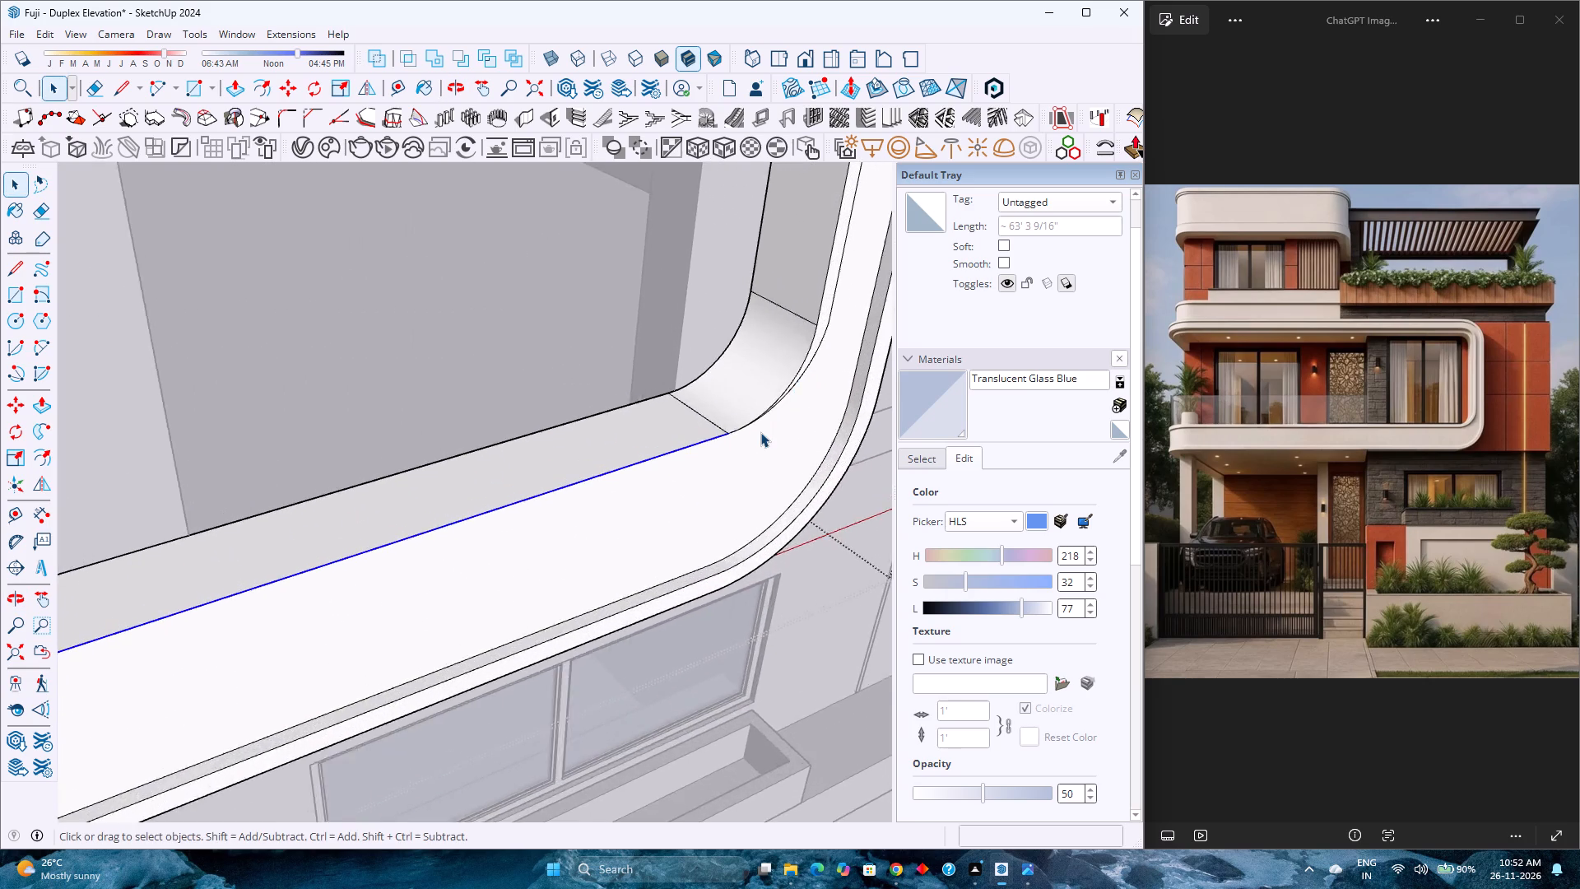
{"action": "scroll", "coordinate": [760, 432], "scroll_direction": "up", "scroll_amount": 6}
{"action": "middle_click_drag", "start_coordinate": [755, 434], "coordinate": [599, 434]}
{"action": "scroll", "coordinate": [746, 473], "scroll_direction": "up", "scroll_amount": 6}
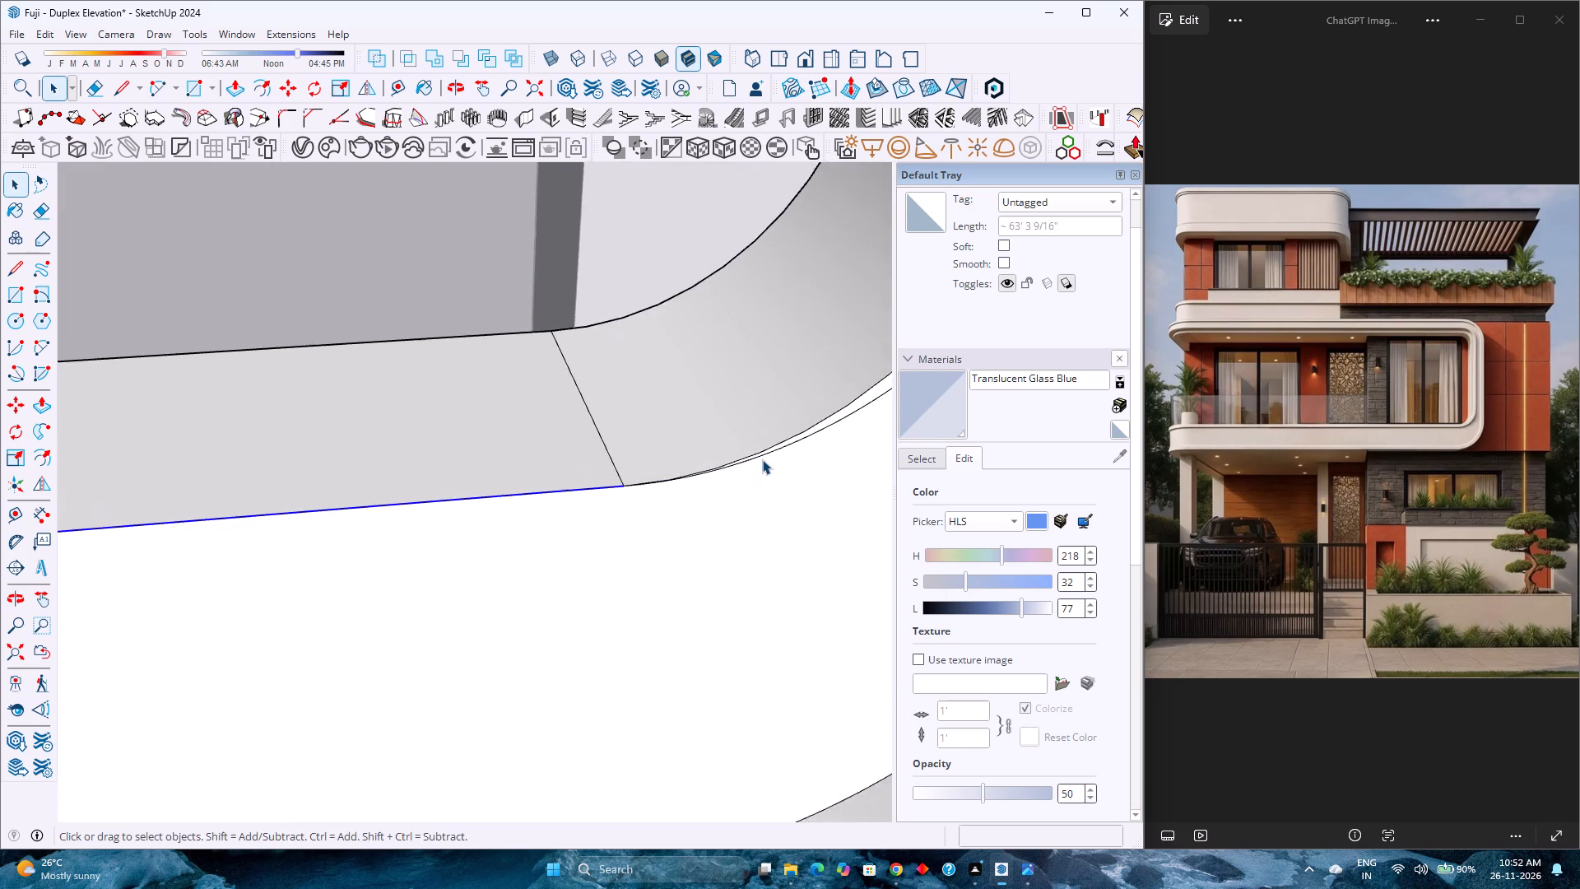
{"action": "scroll", "coordinate": [762, 459], "scroll_direction": "up", "scroll_amount": 5}
{"action": "left_click", "coordinate": [742, 458], "text": "ctrl"}
{"action": "scroll", "coordinate": [443, 504], "scroll_direction": "down", "scroll_amount": 3}
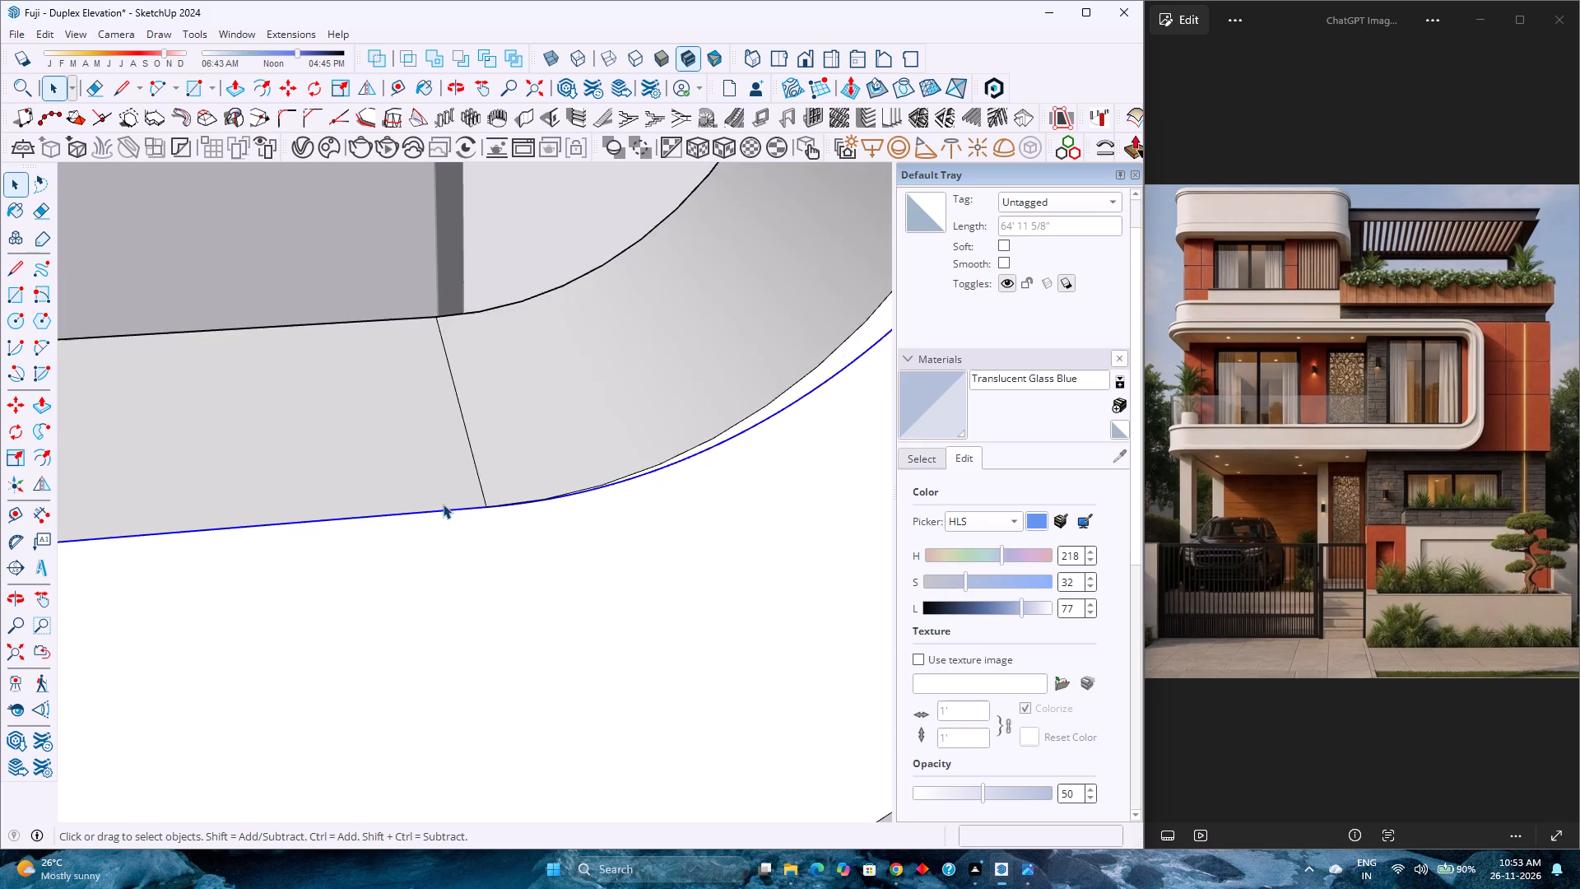
{"action": "scroll", "coordinate": [443, 504], "scroll_direction": "down", "scroll_amount": 15}
{"action": "middle_click_drag", "start_coordinate": [485, 458], "coordinate": [495, 621], "text": "shift"}
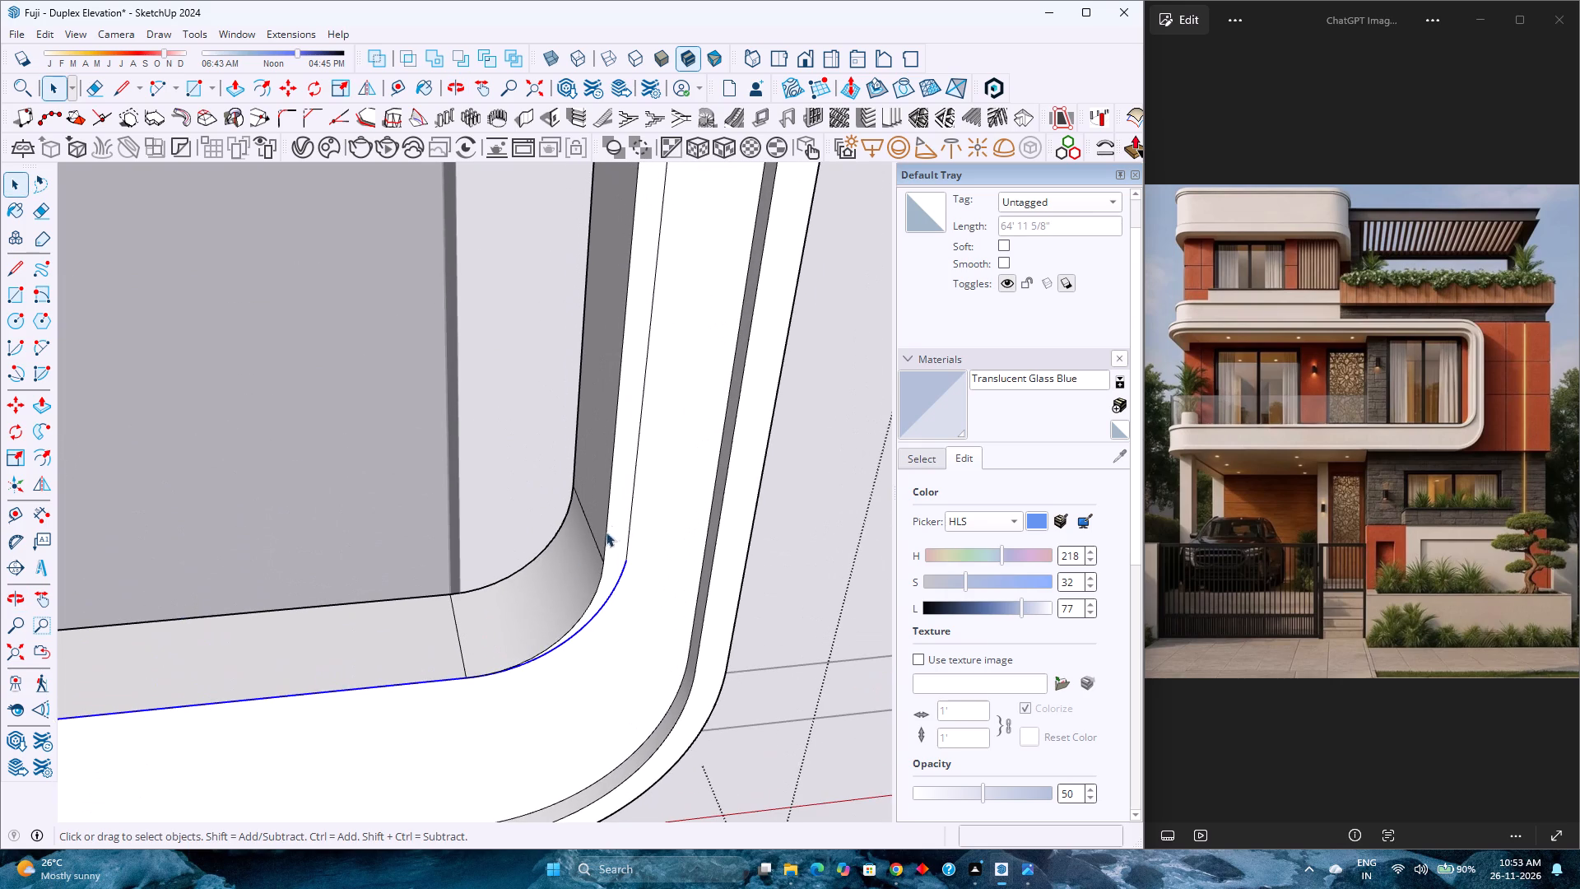
{"action": "left_click", "coordinate": [634, 487], "text": "ctrl"}
{"action": "scroll", "coordinate": [633, 525], "scroll_direction": "down", "scroll_amount": 13}
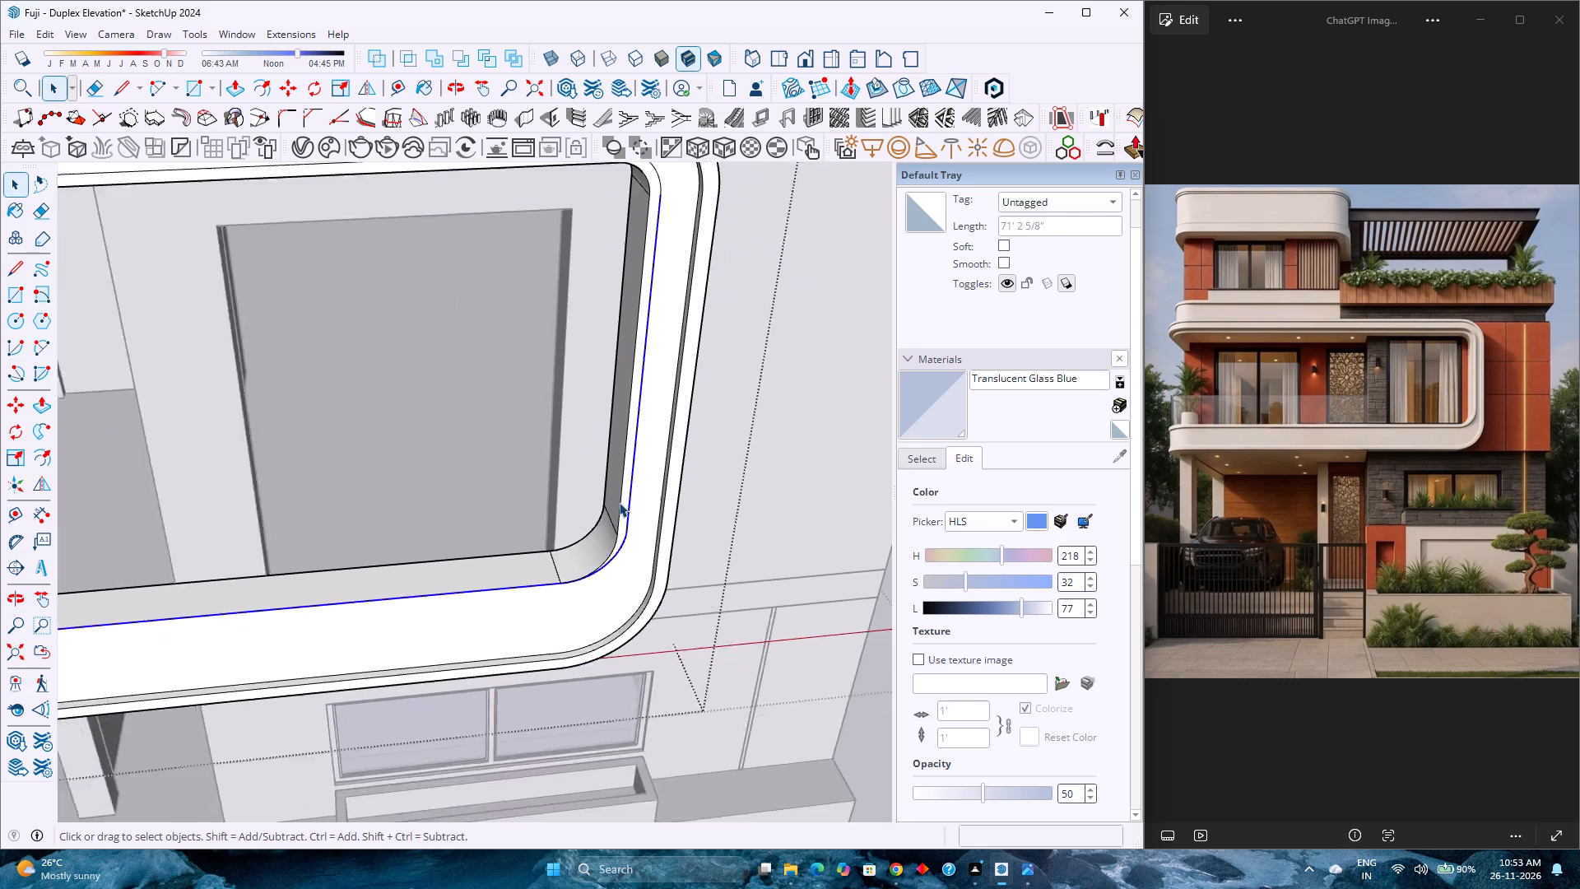
{"action": "scroll", "coordinate": [619, 502], "scroll_direction": "down", "scroll_amount": 1}
{"action": "middle_click_drag", "start_coordinate": [619, 498], "coordinate": [656, 637], "text": "shift"}
{"action": "scroll", "coordinate": [681, 425], "scroll_direction": "up", "scroll_amount": 12}
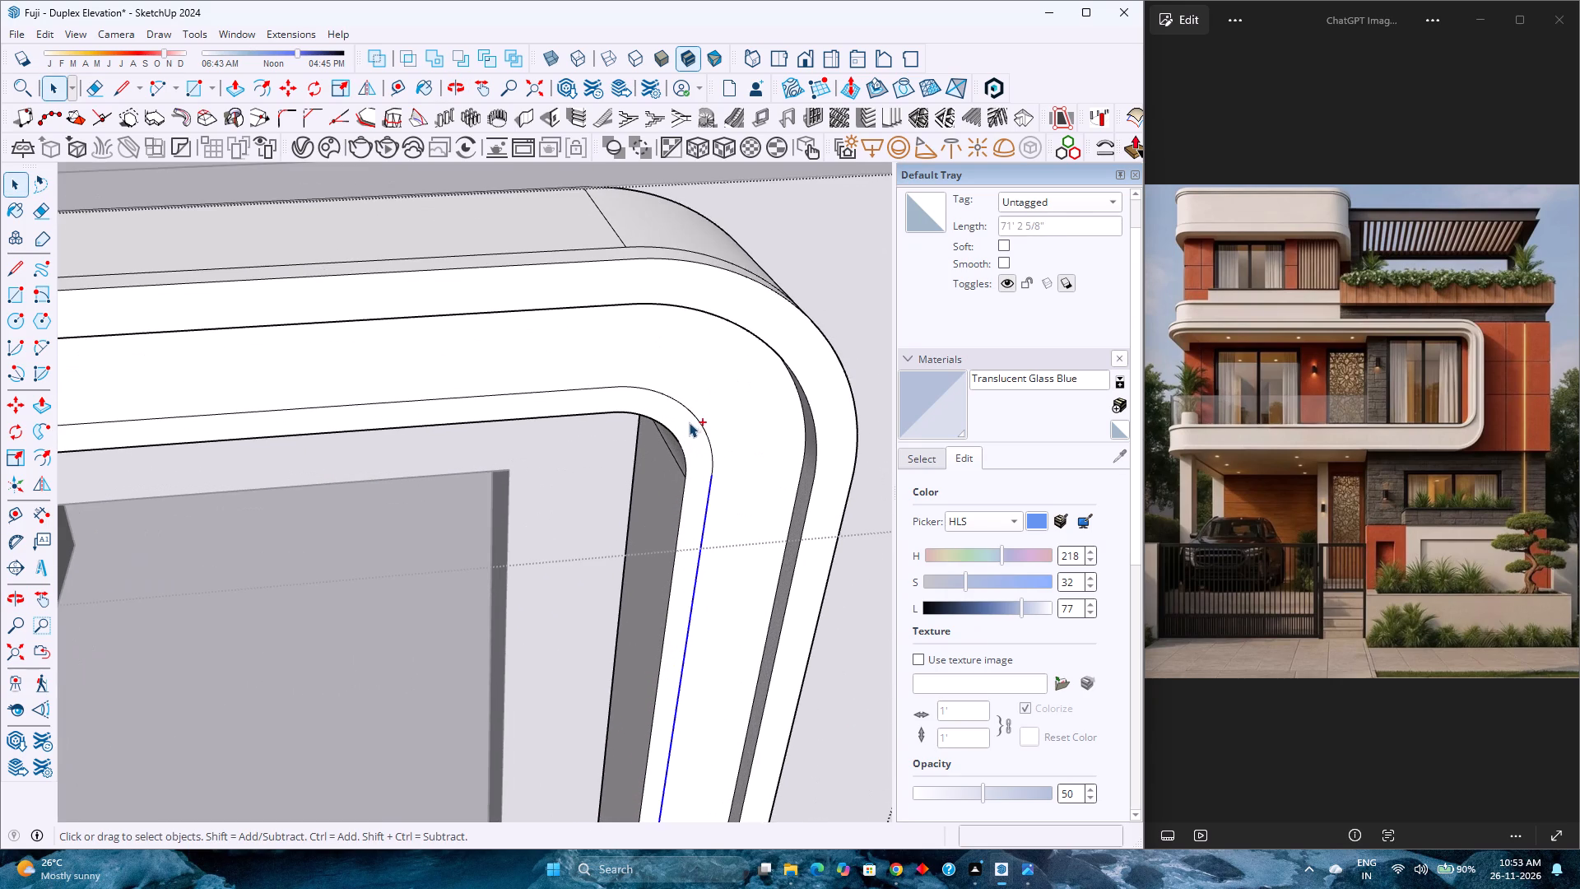
{"action": "left_click", "coordinate": [694, 414], "text": "ctrl"}
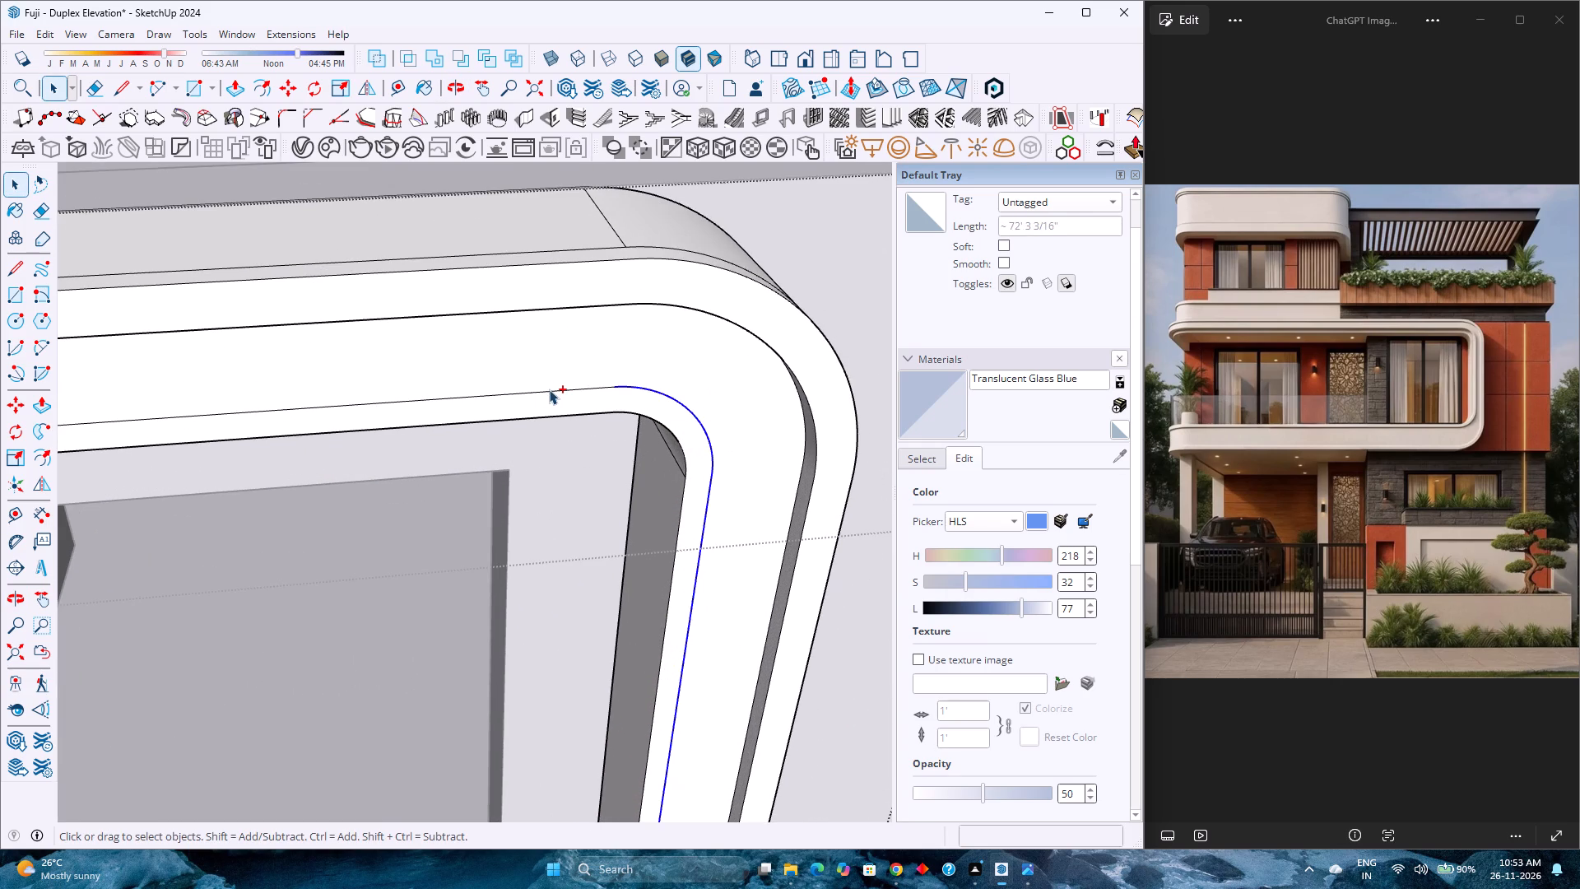
{"action": "left_click", "coordinate": [552, 389], "text": "ctrl"}
Add the upper band's rounded corner arc and side line to the selected path along the frame's inner border.
{"action": "scroll", "coordinate": [683, 458], "scroll_direction": "down", "scroll_amount": 11}
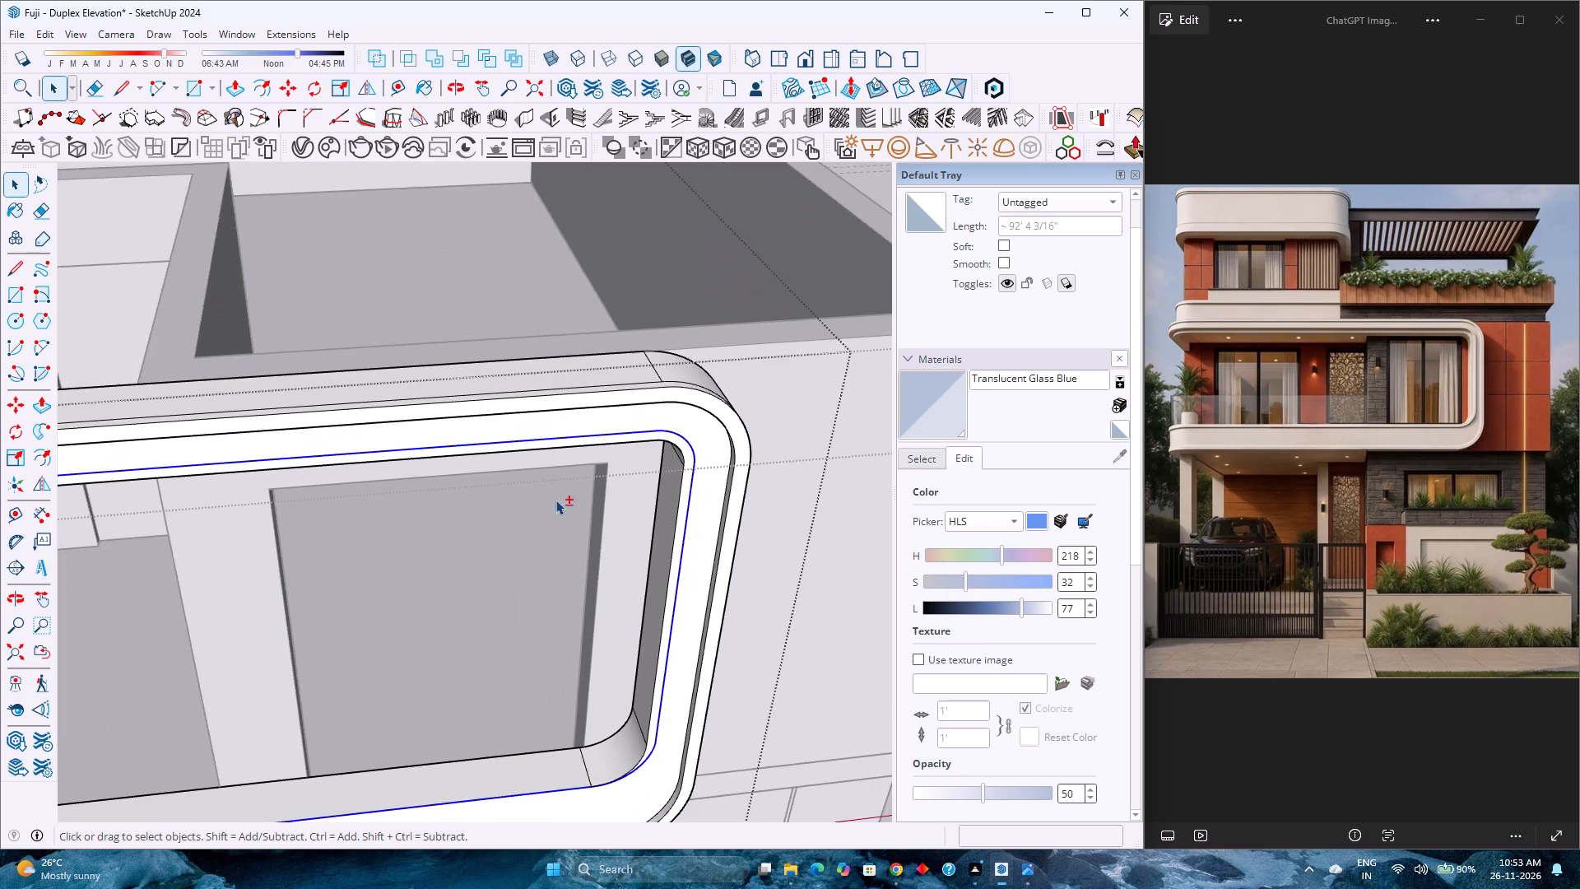
{"action": "middle_click_drag", "start_coordinate": [518, 508], "coordinate": [1040, 468], "text": "shift"}
{"action": "left_click", "coordinate": [260, 454], "text": "ctrl"}
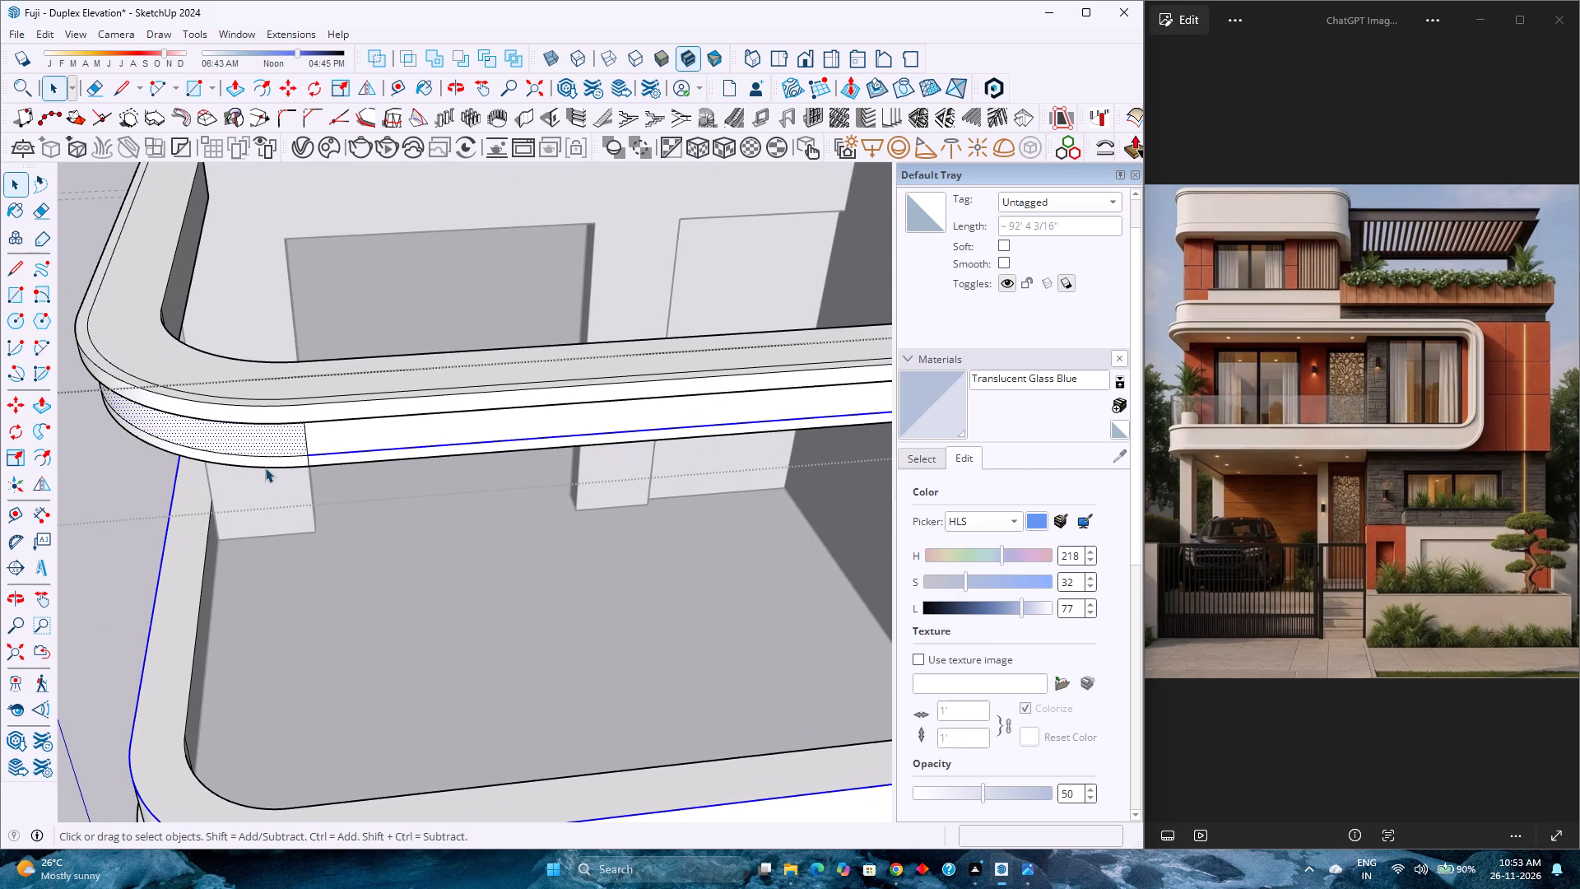
{"action": "left_click", "coordinate": [276, 456], "text": "ctrl"}
{"action": "scroll", "coordinate": [276, 457], "scroll_direction": "up", "scroll_amount": 4}
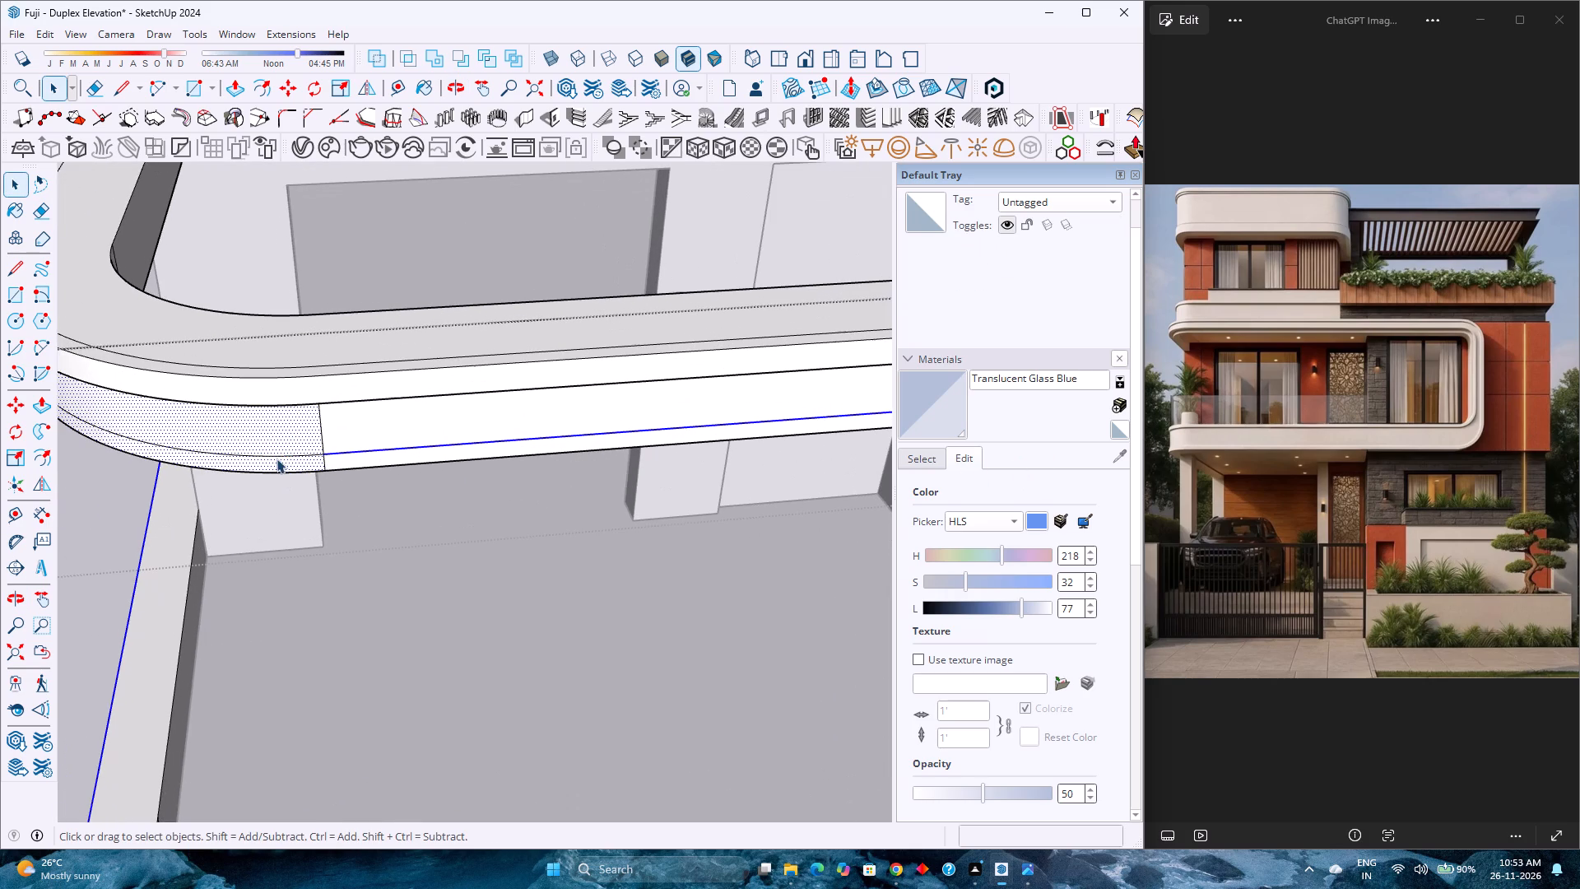
{"action": "left_click", "coordinate": [281, 455], "text": "ctrl"}
{"action": "left_click", "coordinate": [289, 457], "text": "ctrl"}
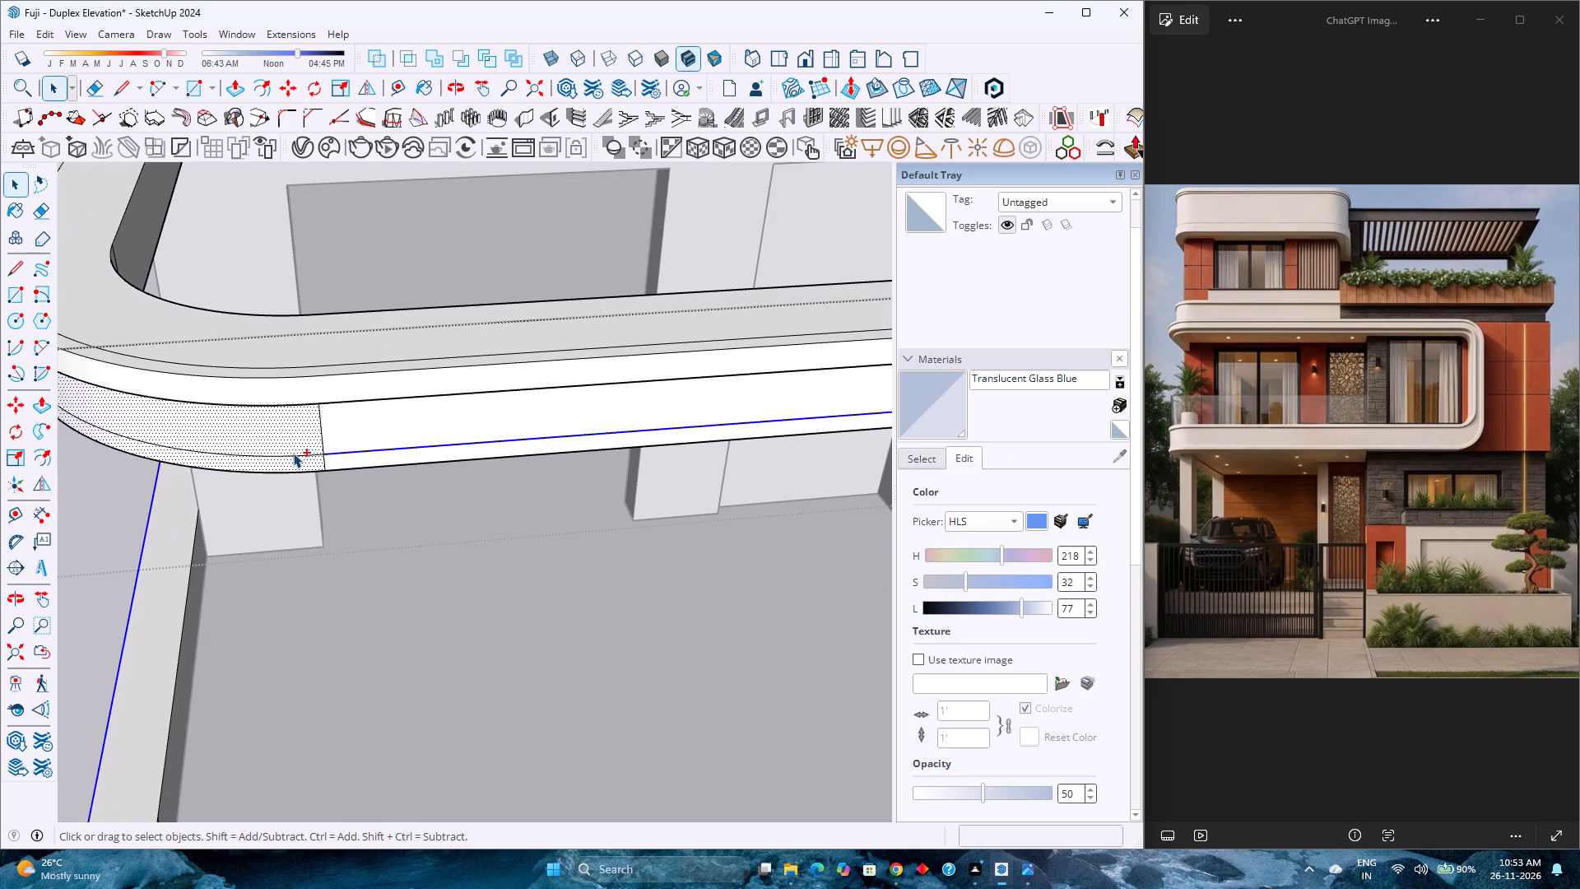
{"action": "left_click", "coordinate": [293, 454], "text": "ctrl"}
{"action": "scroll", "coordinate": [294, 467], "scroll_direction": "down", "scroll_amount": 9}
{"action": "middle_click_drag", "start_coordinate": [243, 508], "coordinate": [414, 515], "text": "shift"}
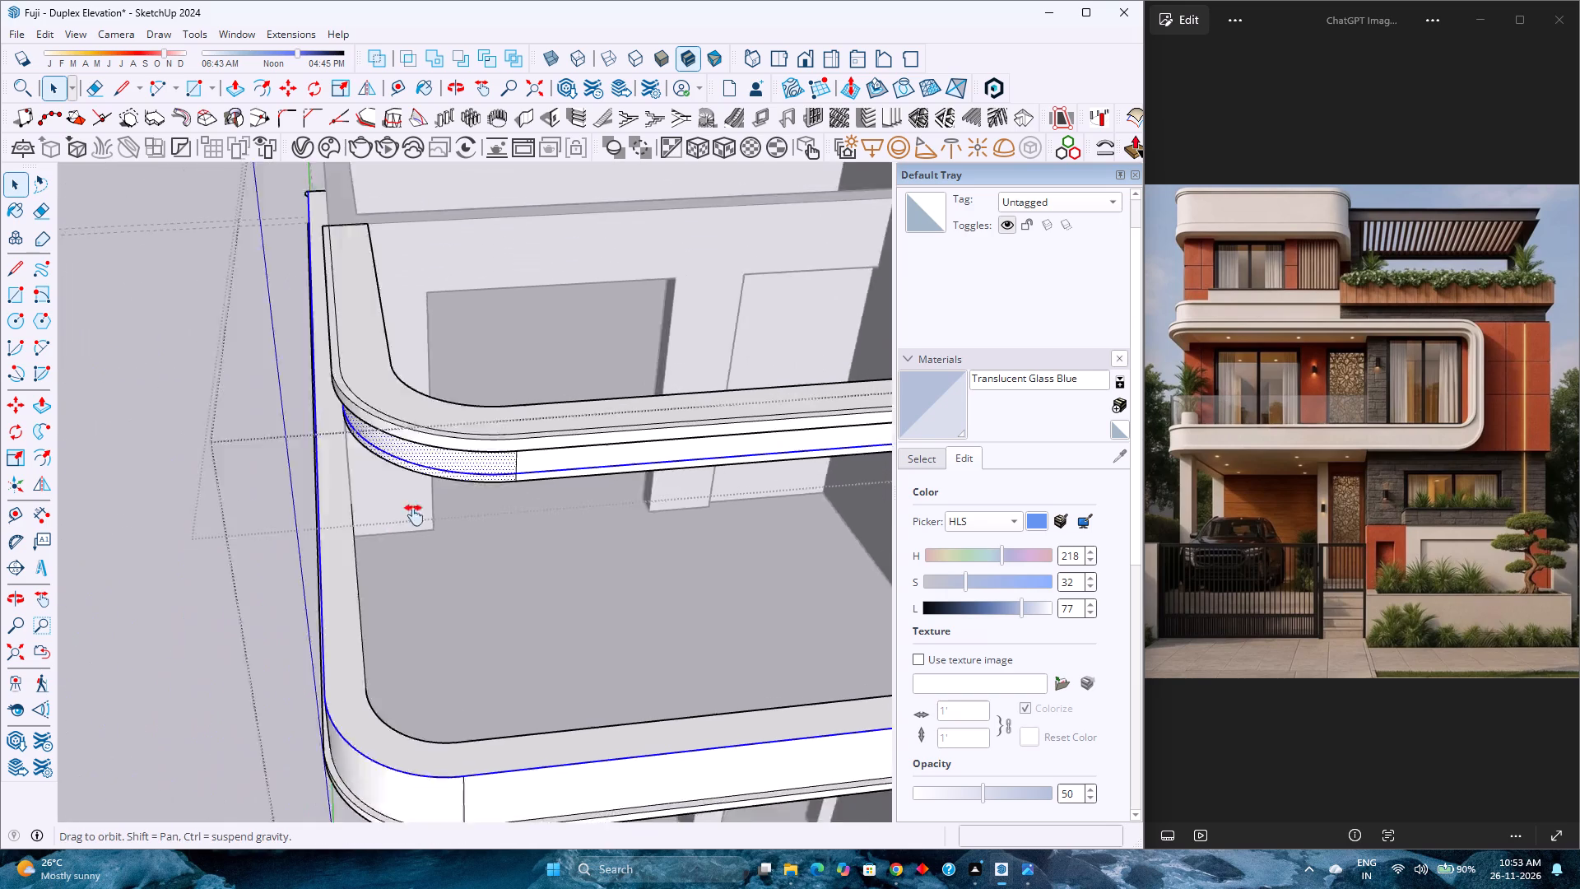
{"action": "middle_click_drag", "start_coordinate": [414, 515], "coordinate": [346, 545], "text": "shift"}
{"action": "middle_click_drag", "start_coordinate": [340, 542], "coordinate": [553, 512]}
{"action": "scroll", "coordinate": [525, 486], "scroll_direction": "down", "scroll_amount": 5}
{"action": "scroll", "coordinate": [253, 503], "scroll_direction": "up", "scroll_amount": 7}
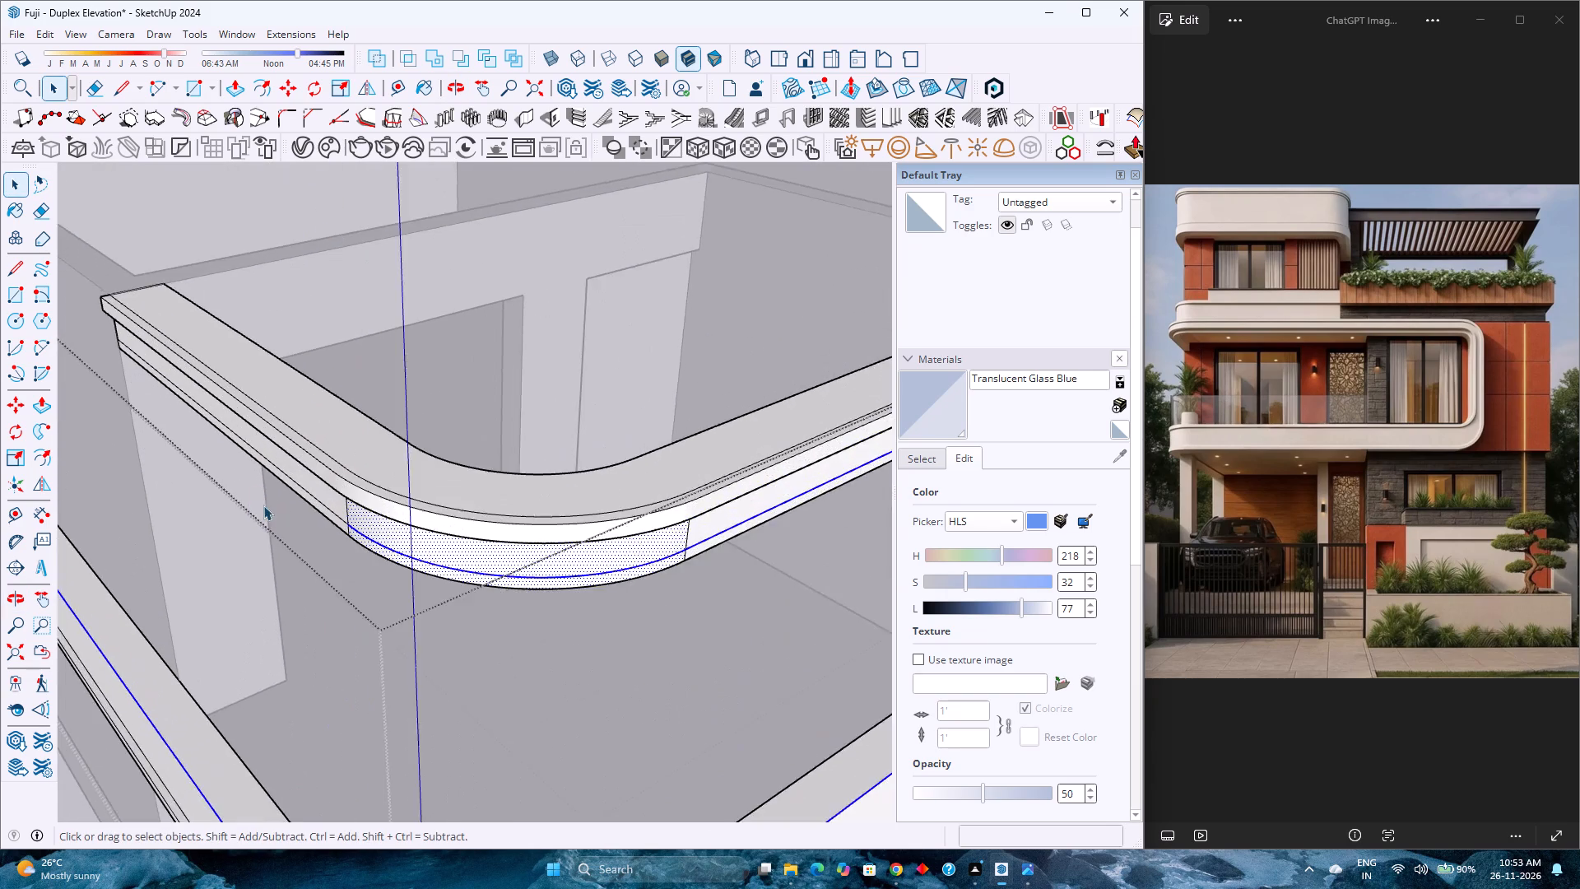
{"action": "left_click", "coordinate": [345, 501], "text": "ctrl"}
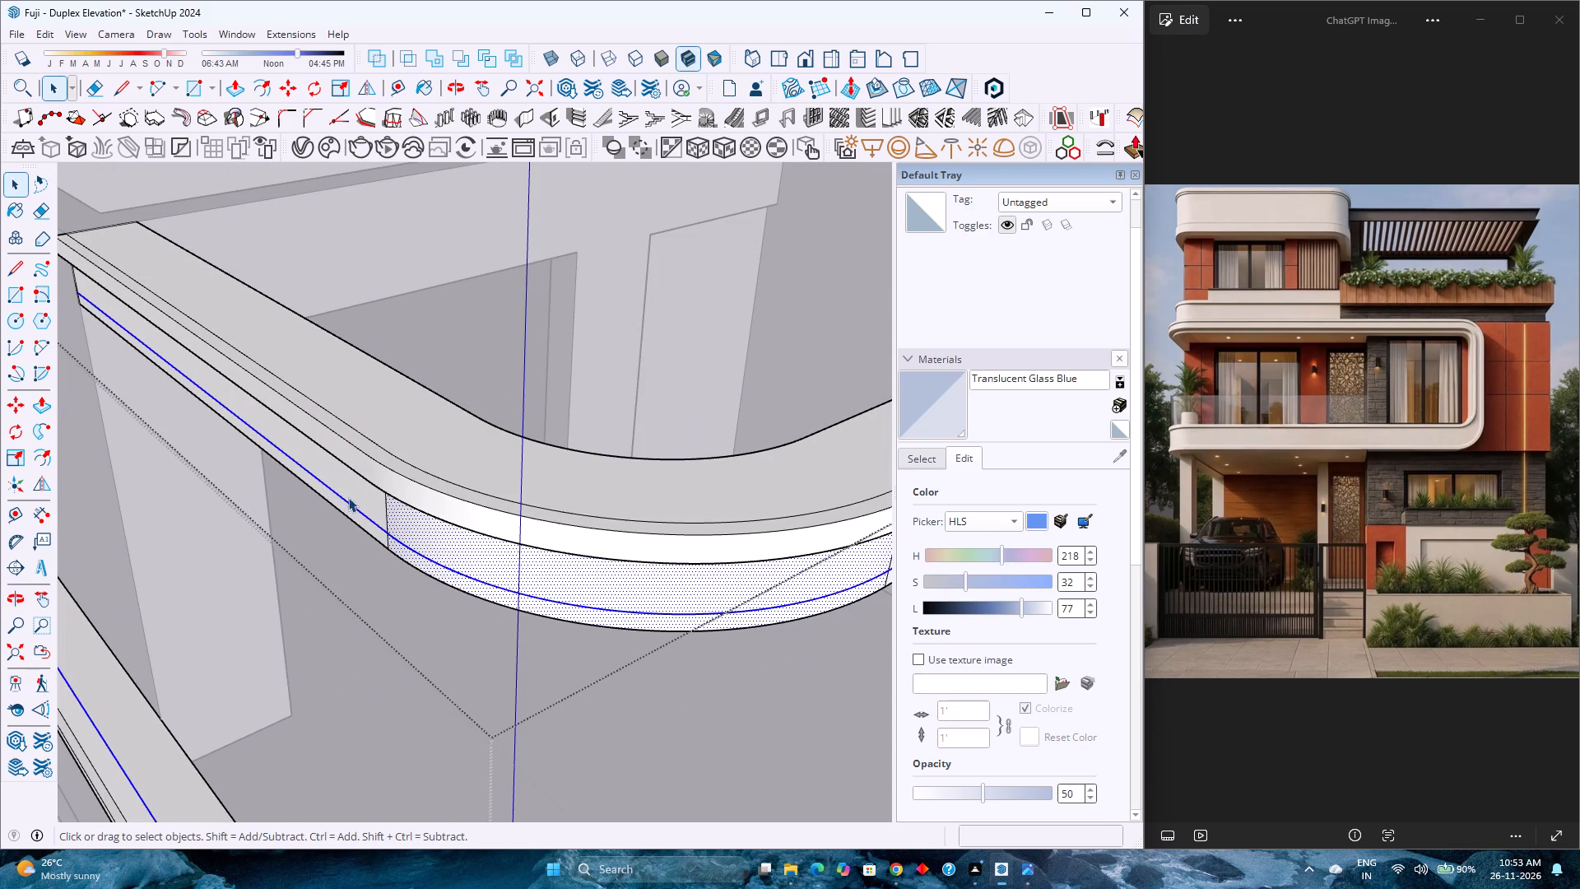
Deselect the faces so that only the path's edges are selected.
{"action": "right_click", "coordinate": [351, 504]}
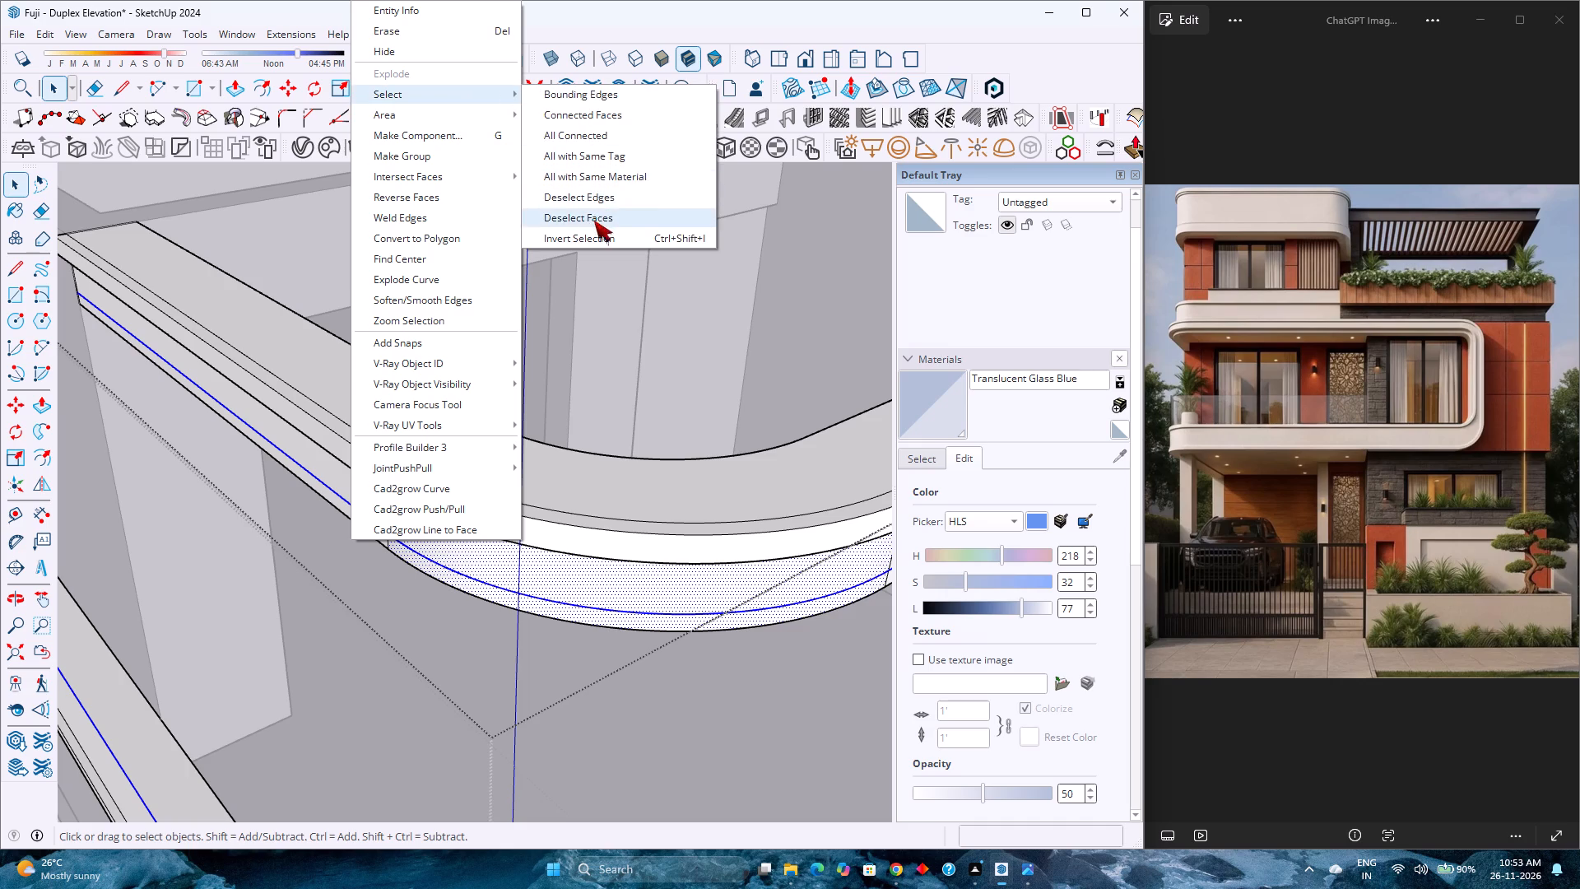
{"action": "left_click", "coordinate": [594, 221]}
Sweep the small rounded trim profile at the lower band's end along the preselected path with Follow Me.
{"action": "scroll", "coordinate": [601, 384], "scroll_direction": "down", "scroll_amount": 10}
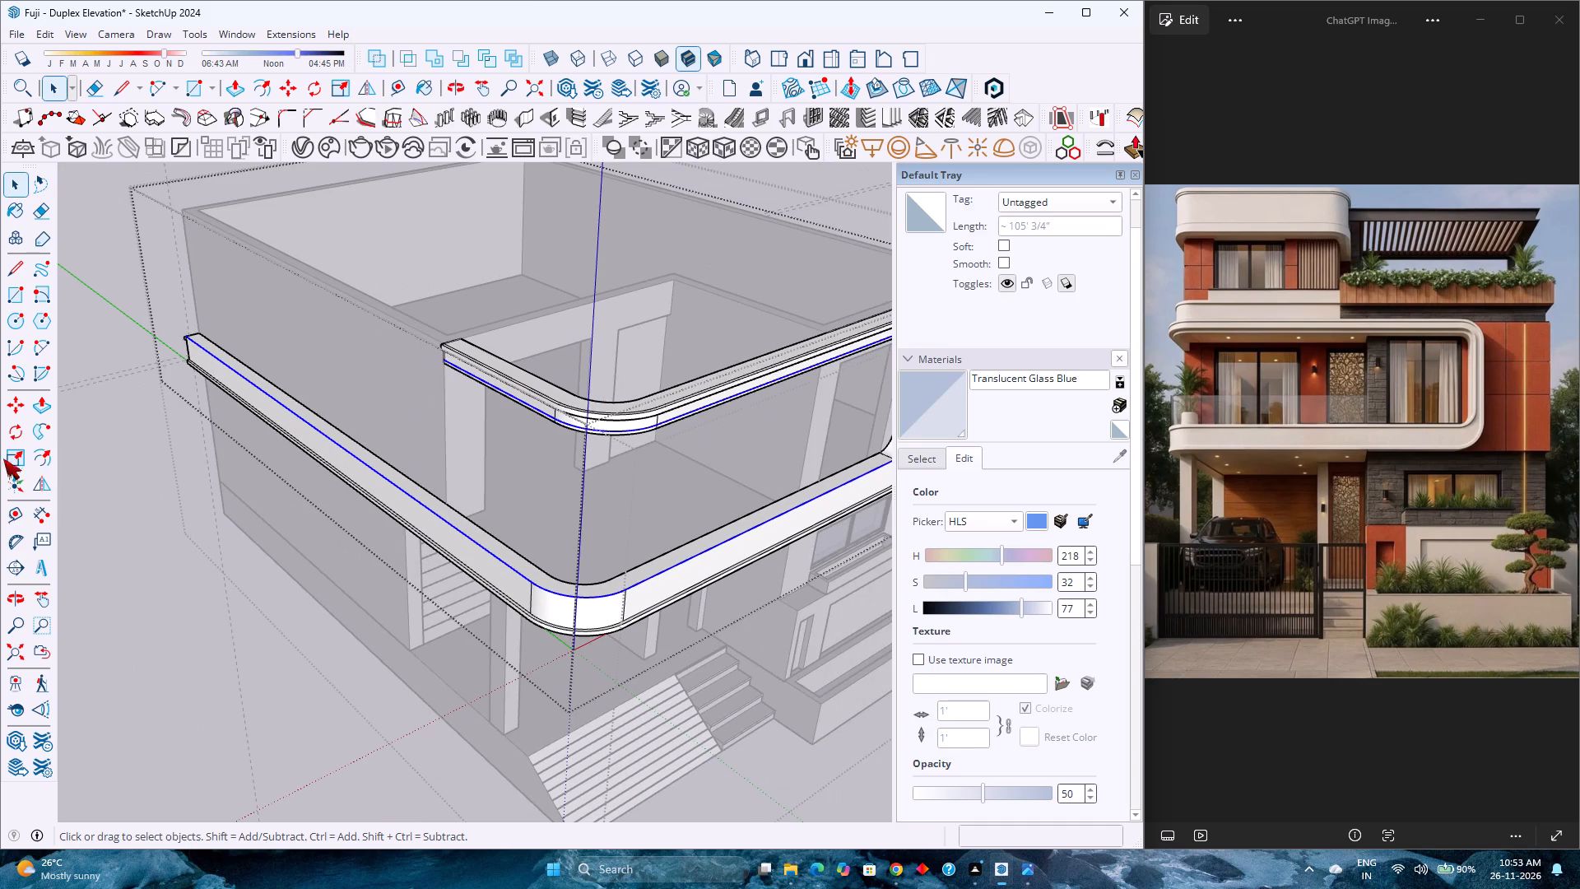
{"action": "left_click", "coordinate": [31, 433]}
{"action": "scroll", "coordinate": [99, 375], "scroll_direction": "up", "scroll_amount": 9}
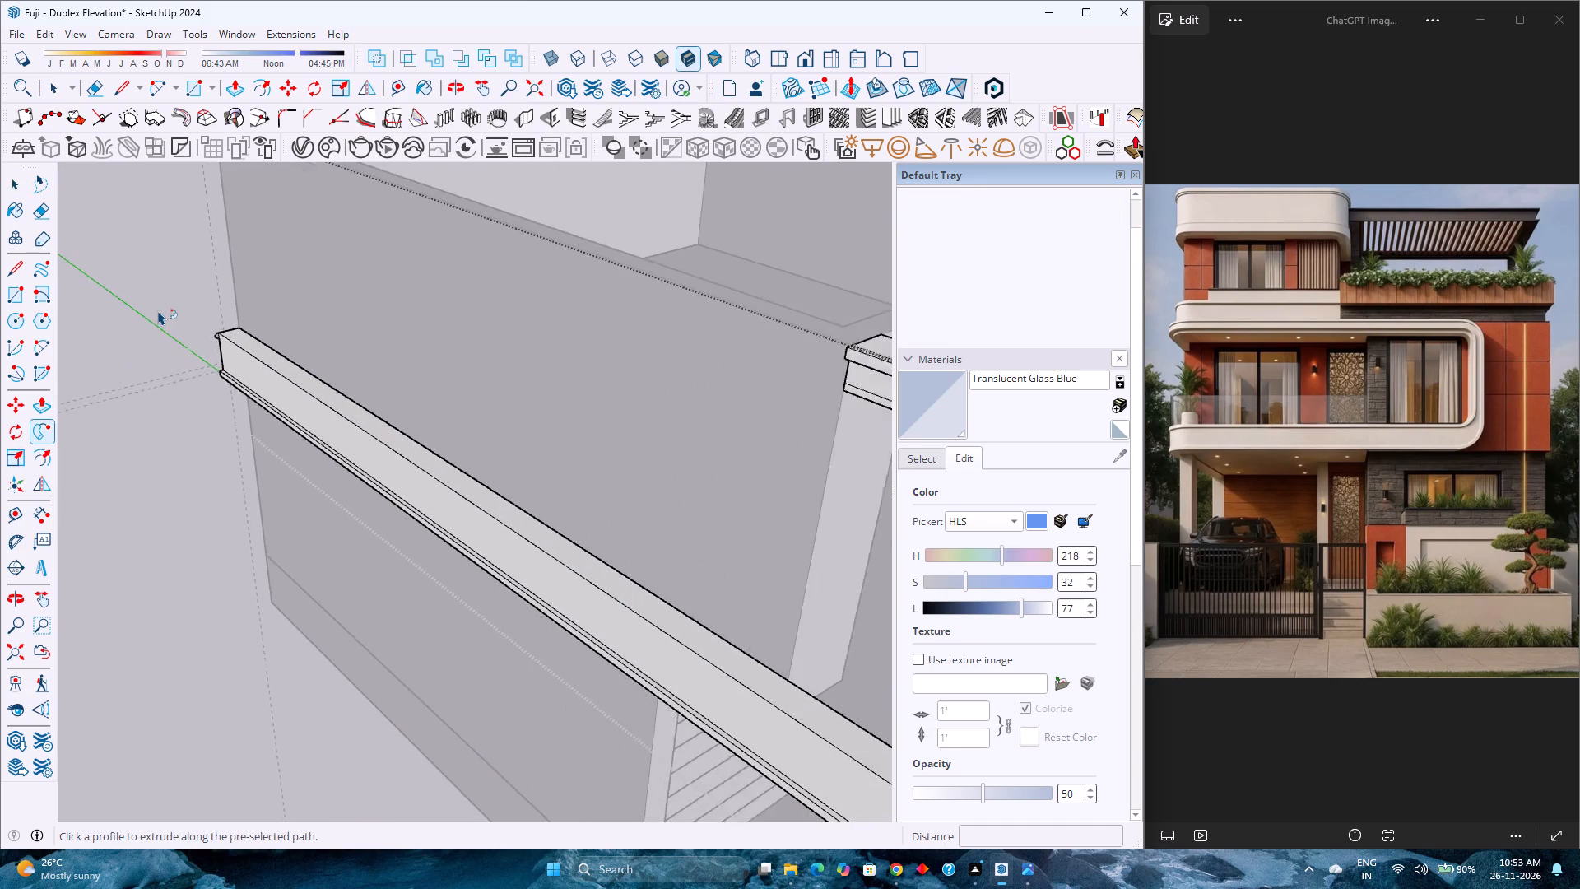
{"action": "scroll", "coordinate": [158, 310], "scroll_direction": "up", "scroll_amount": 6}
{"action": "middle_click_drag", "start_coordinate": [198, 336], "coordinate": [868, 366]}
{"action": "middle_click", "coordinate": [868, 366]}
{"action": "scroll", "coordinate": [651, 385], "scroll_direction": "up", "scroll_amount": 3}
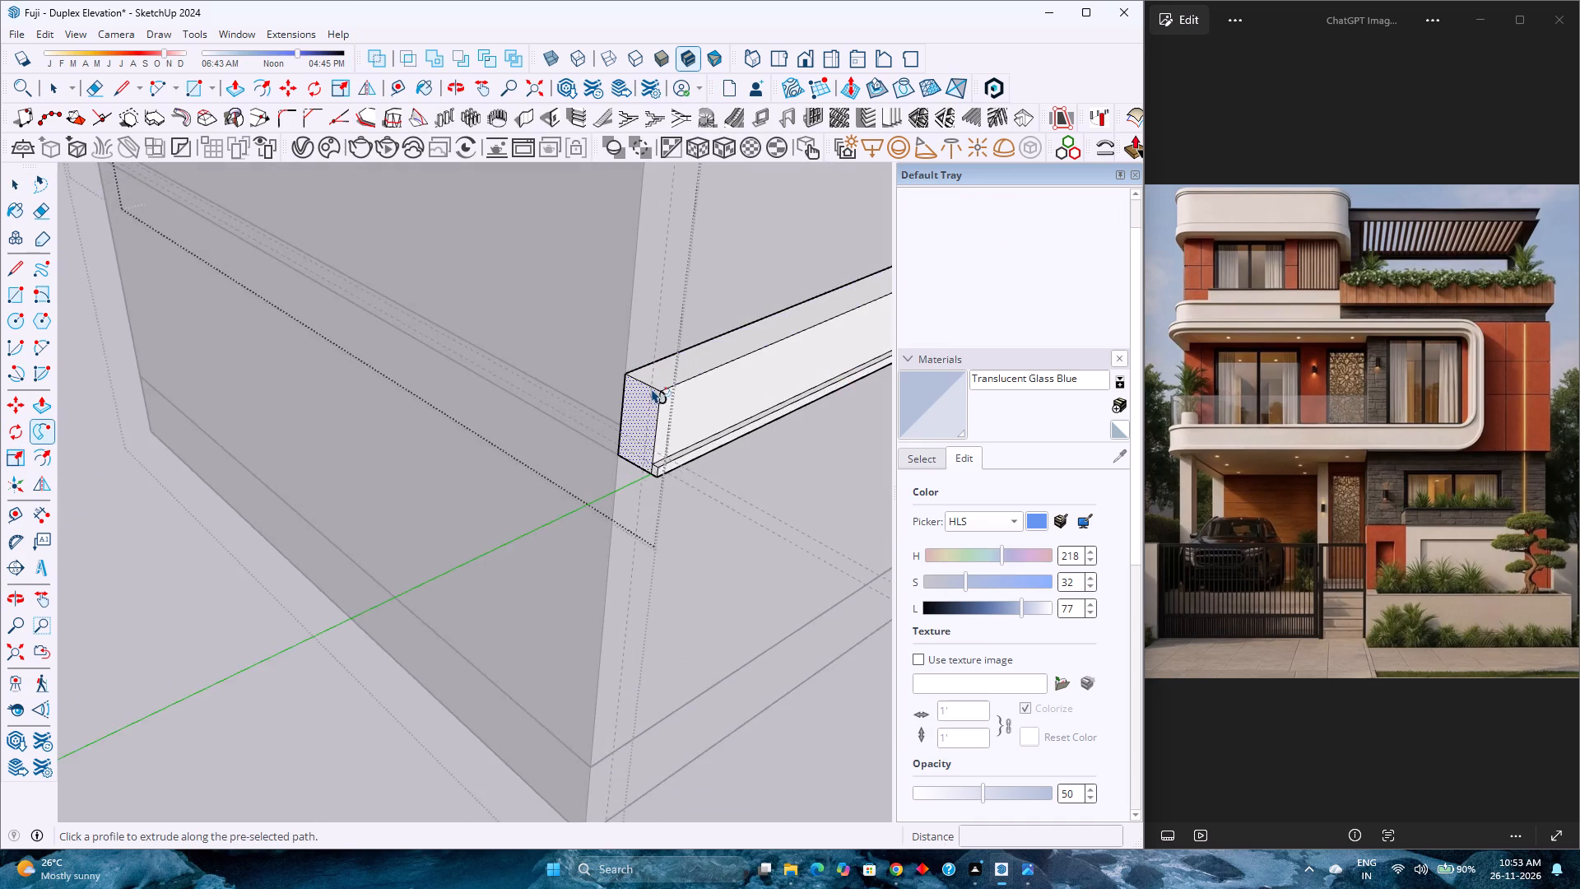
{"action": "scroll", "coordinate": [657, 401], "scroll_direction": "up", "scroll_amount": 5}
{"action": "left_click", "coordinate": [667, 398]}
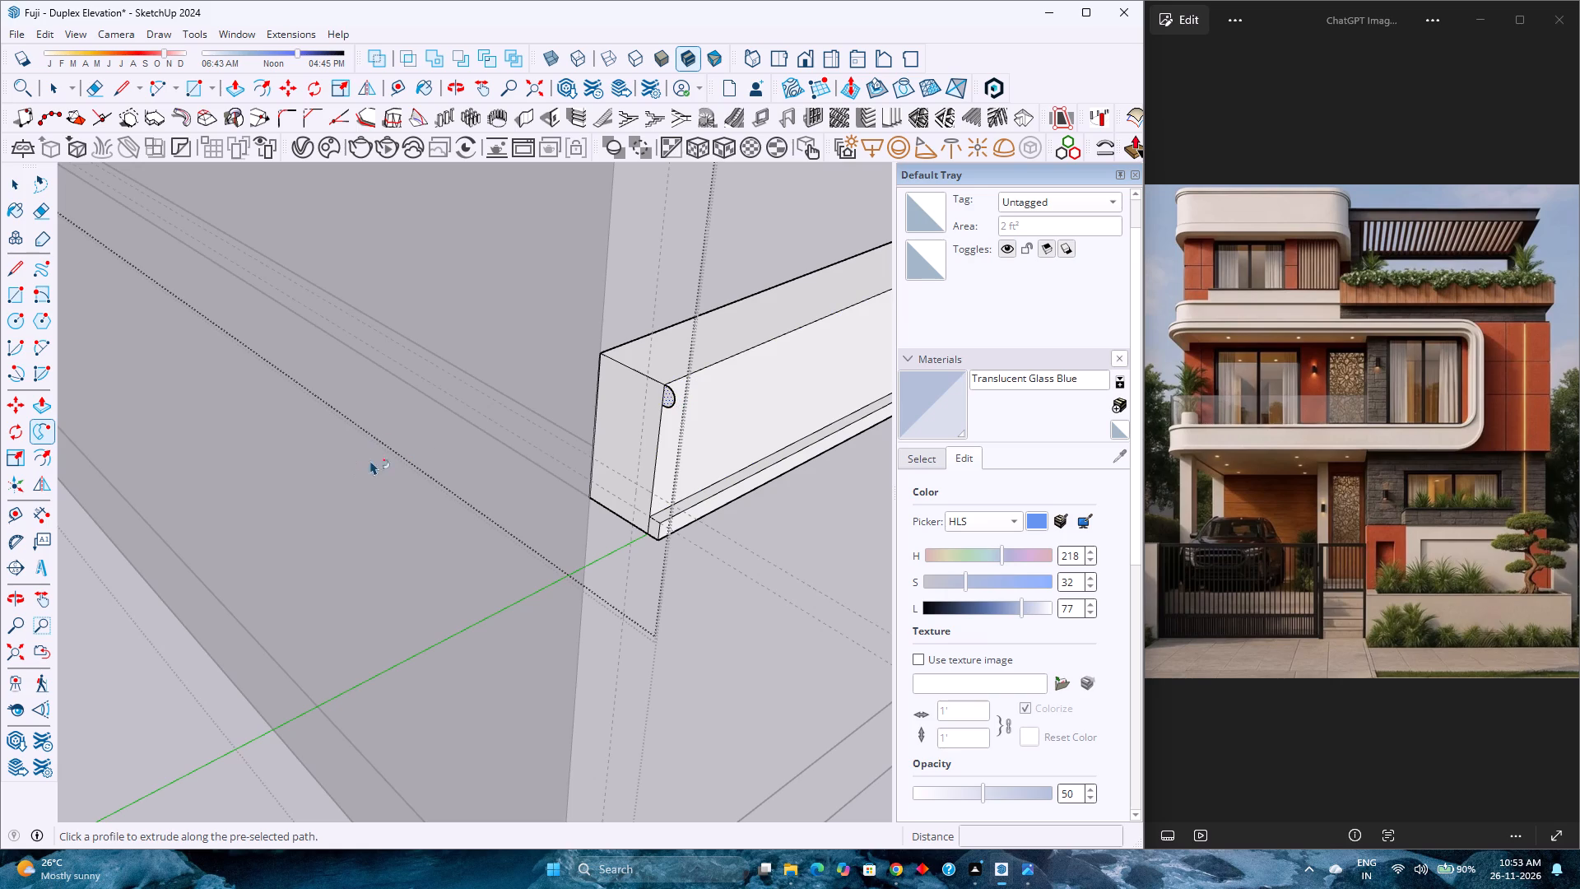
{"action": "scroll", "coordinate": [645, 403], "scroll_direction": "up", "scroll_amount": 3}
{"action": "scroll", "coordinate": [639, 407], "scroll_direction": "down", "scroll_amount": 3}
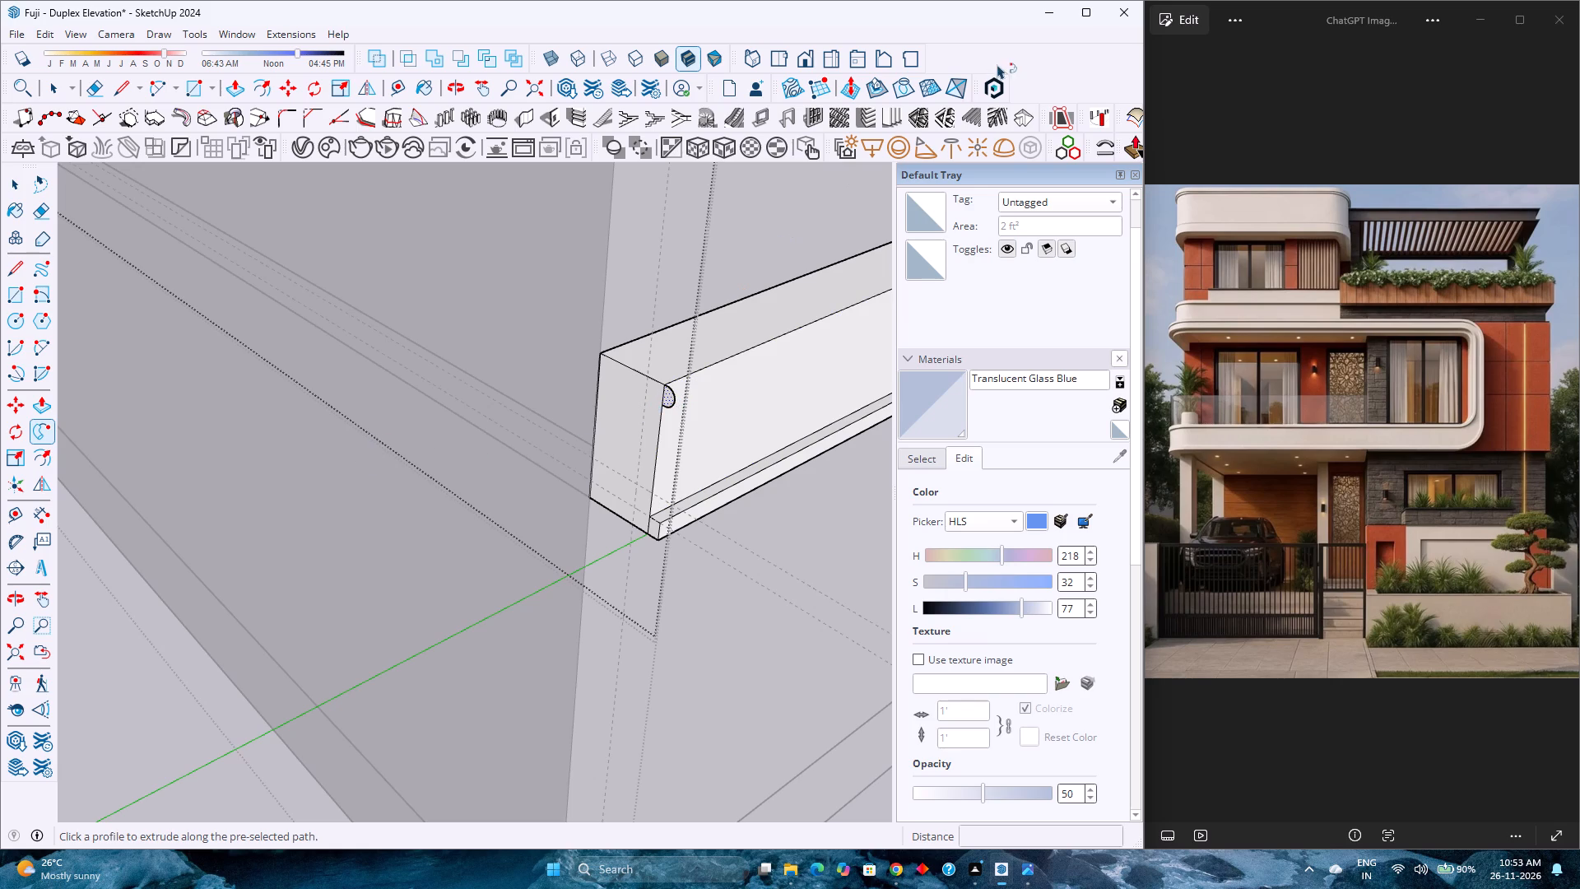